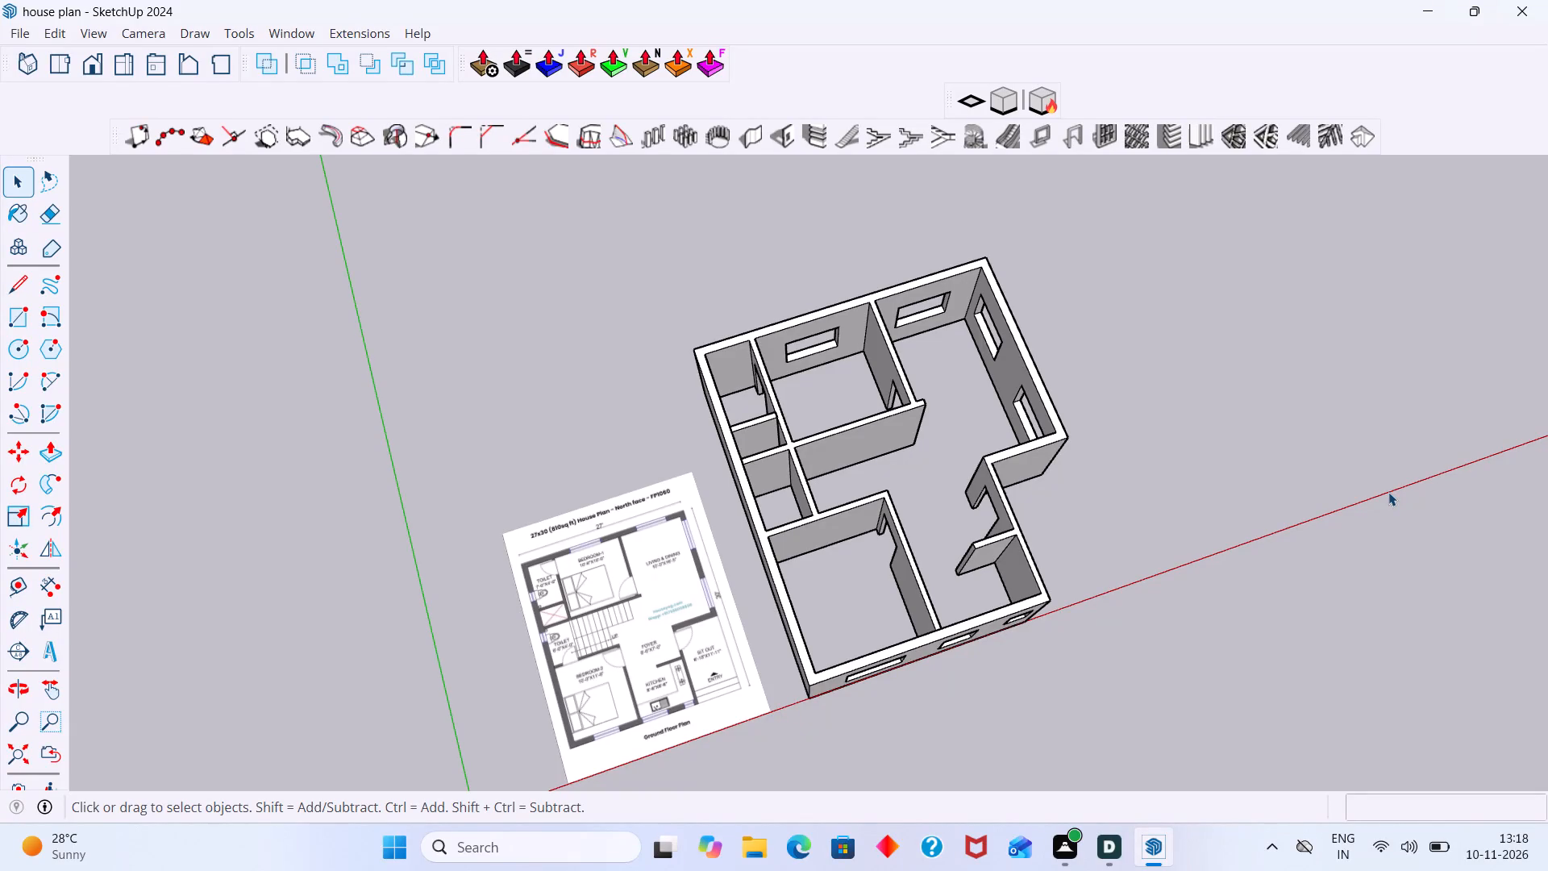
# Examine the house model's rooms, partitions and openings against the ground floor plan, including the toilets, bedroom 2 and the kitchen.
pyautogui.moveTo(993, 618); pyautogui.dragTo(876, 506, button='middle')
pyautogui.scroll(4, 967, 664)
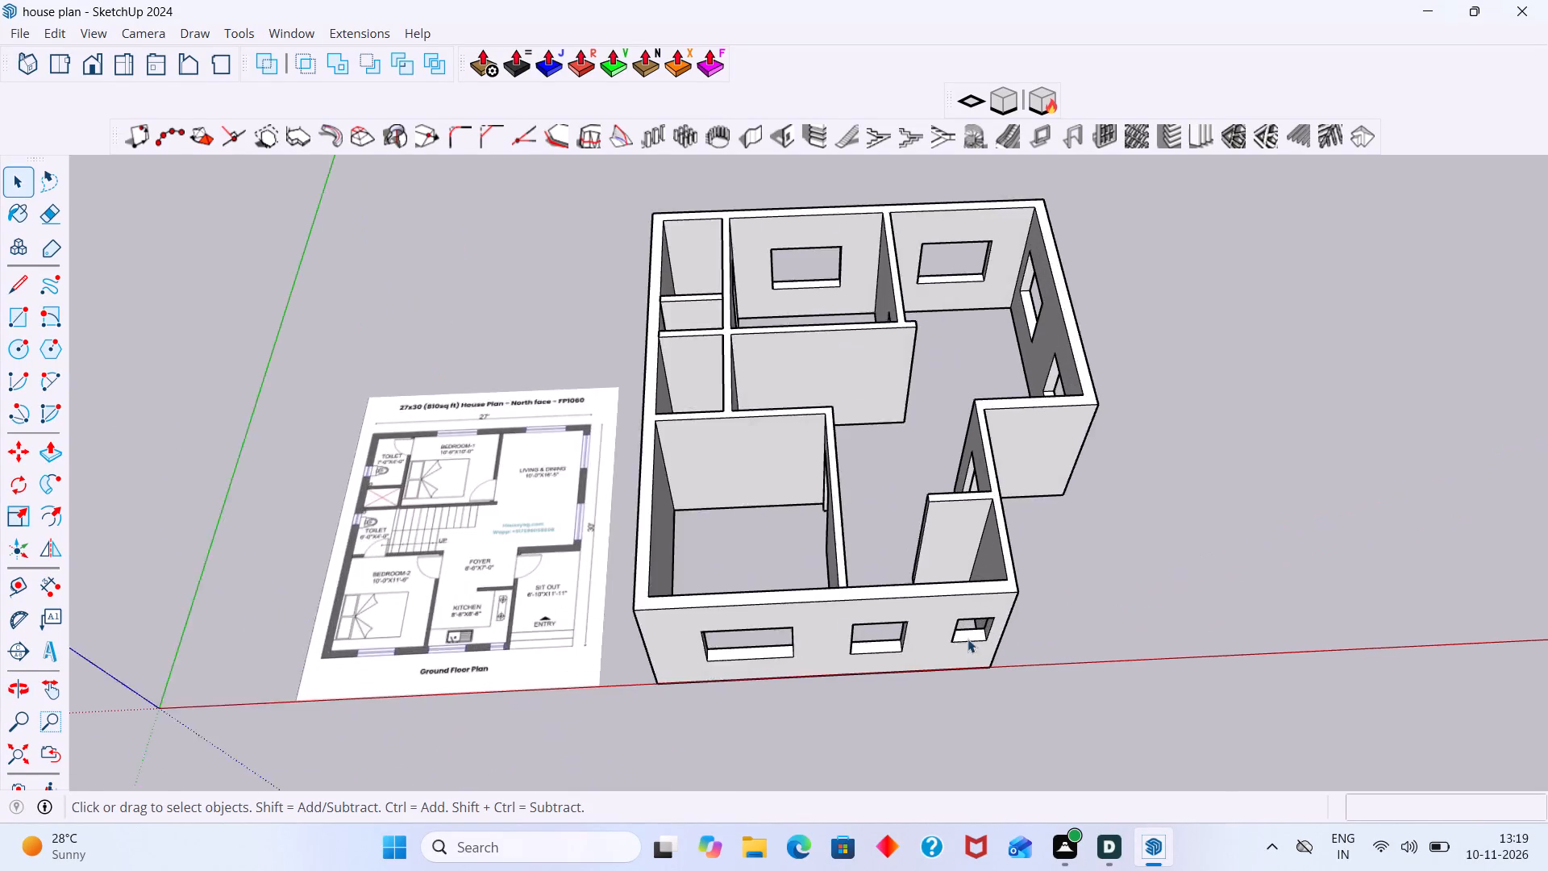
pyautogui.scroll(4, 967, 639)
pyautogui.scroll(-10, 951, 590)
pyautogui.scroll(5, 620, 585)
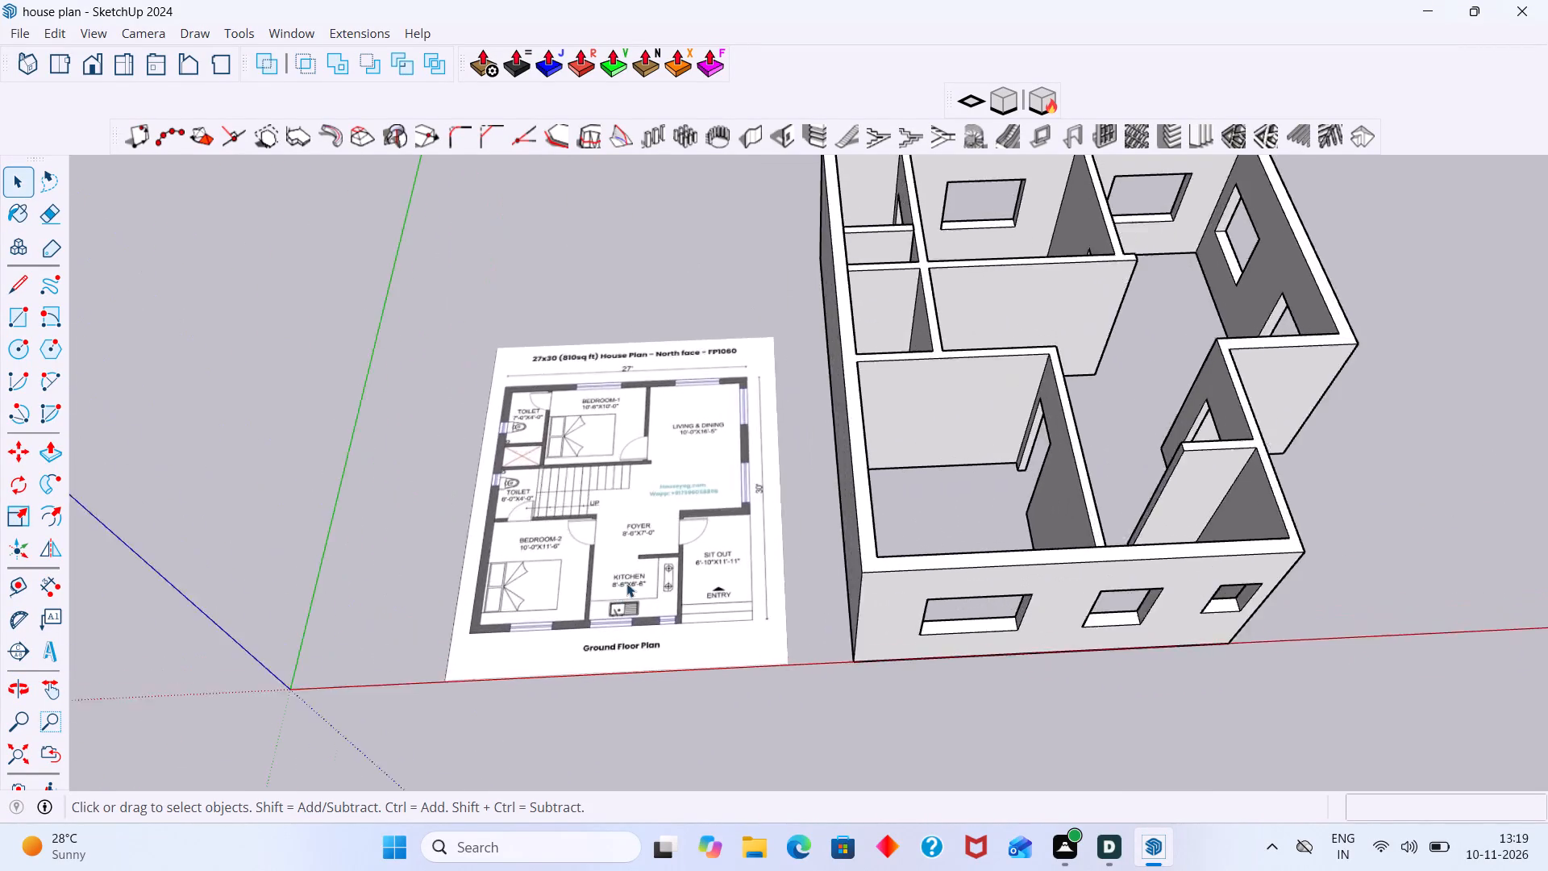
pyautogui.scroll(5, 626, 578)
pyautogui.scroll(-6, 1117, 564)
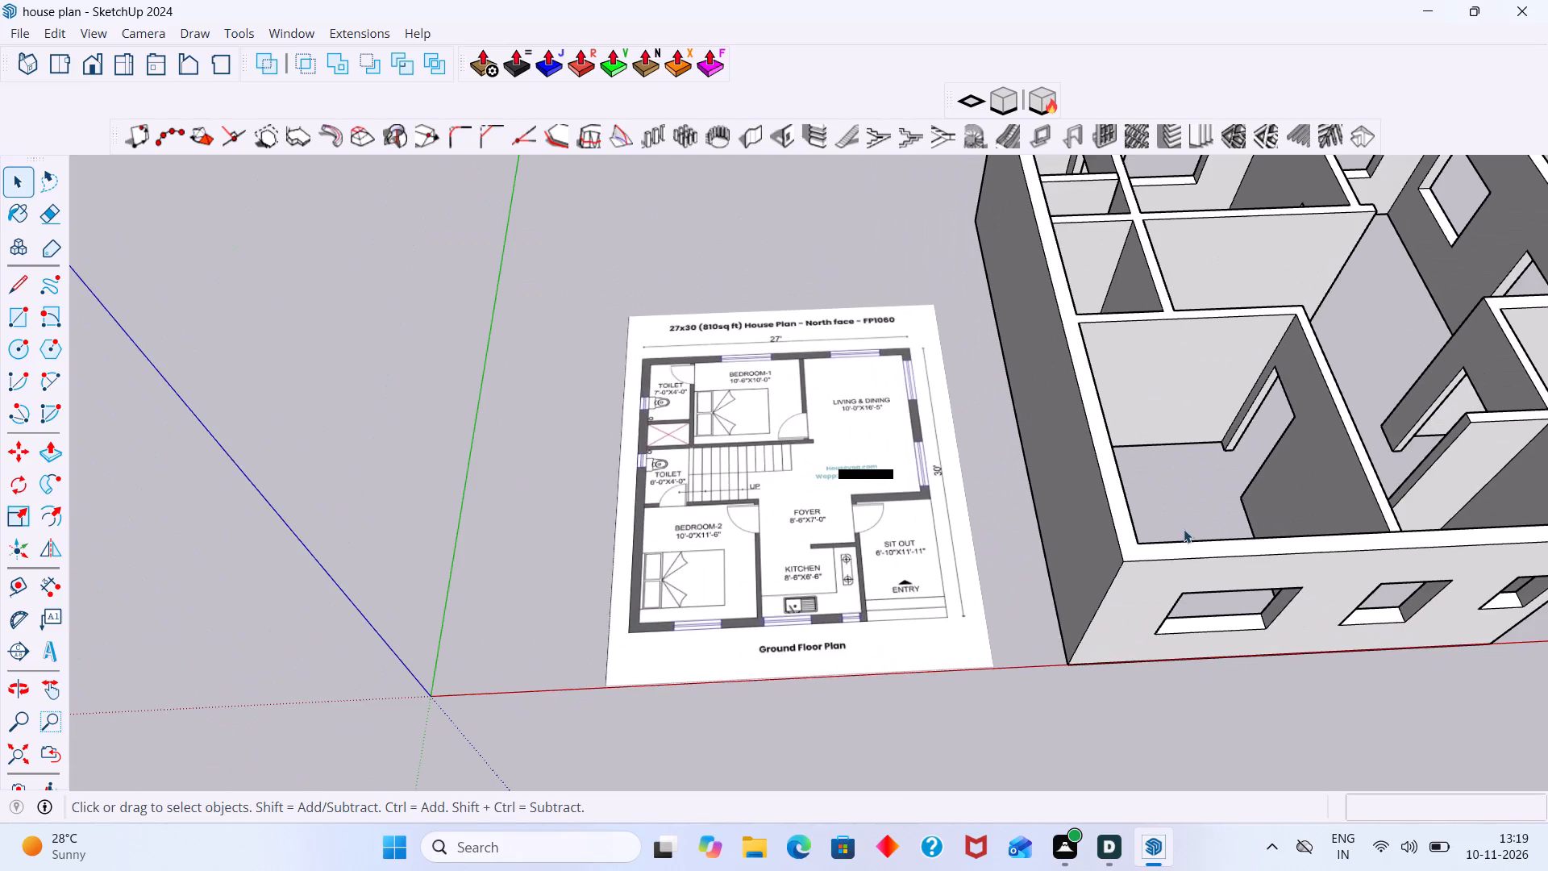
pyautogui.keyDown('shift'); pyautogui.moveTo(1176, 528); pyautogui.dragTo(743, 531, button='middle'); pyautogui.keyUp('shift')
pyautogui.scroll(-3, 1063, 489)
pyautogui.moveTo(1026, 466); pyautogui.dragTo(1007, 524, button='middle')
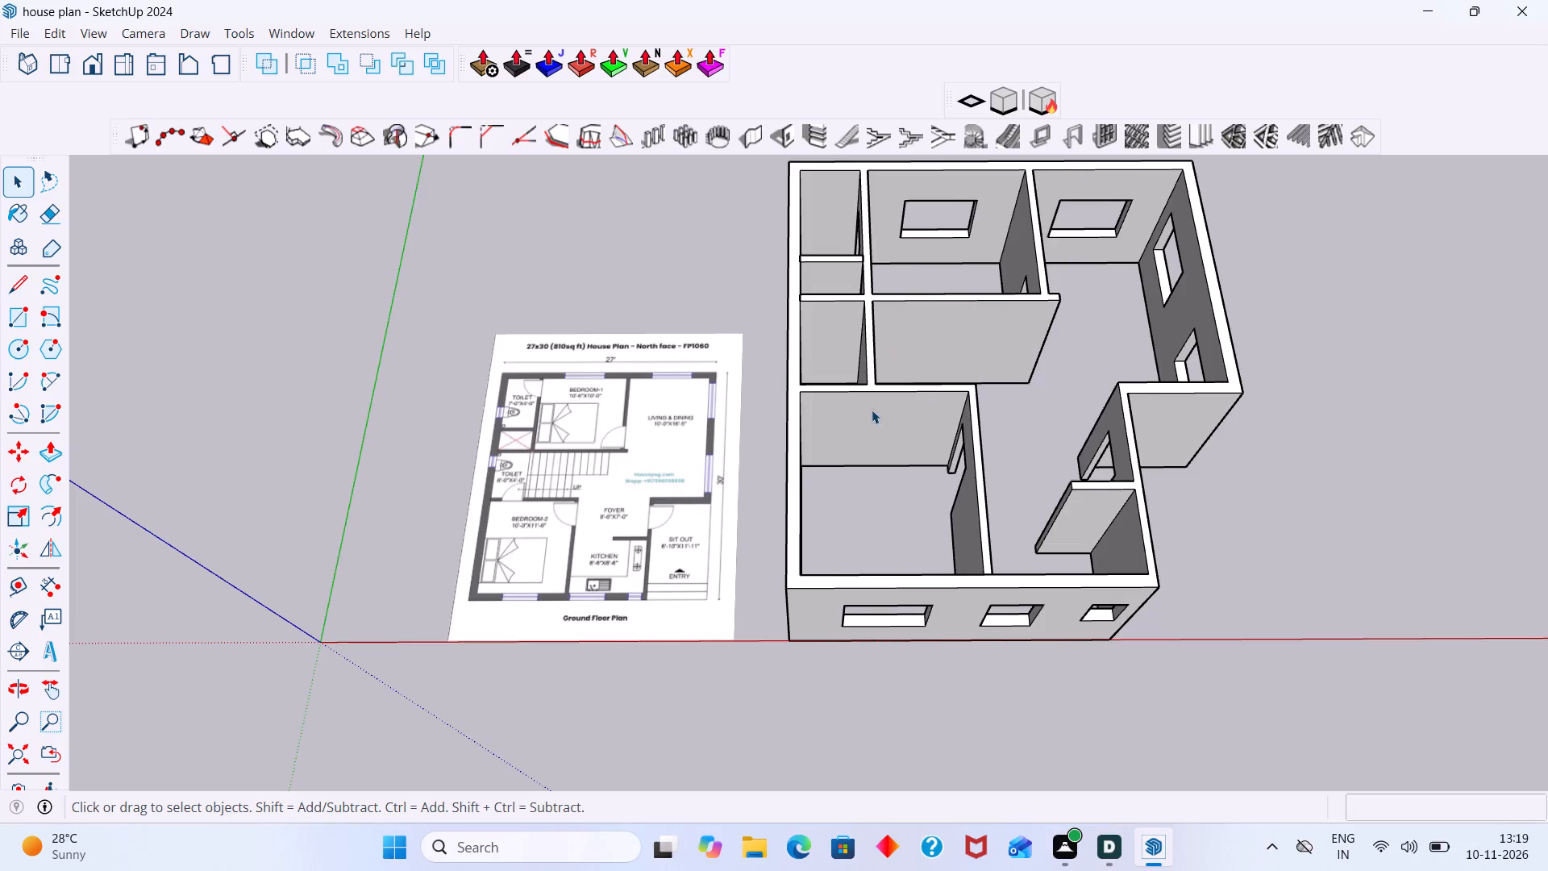
# Open the house wall group and start a vertical guide from the outer-wall corner on bedroom 2's wall shared with the lower toilet.
pyautogui.scroll(9, 877, 415)
pyautogui.scroll(-2, 799, 394)
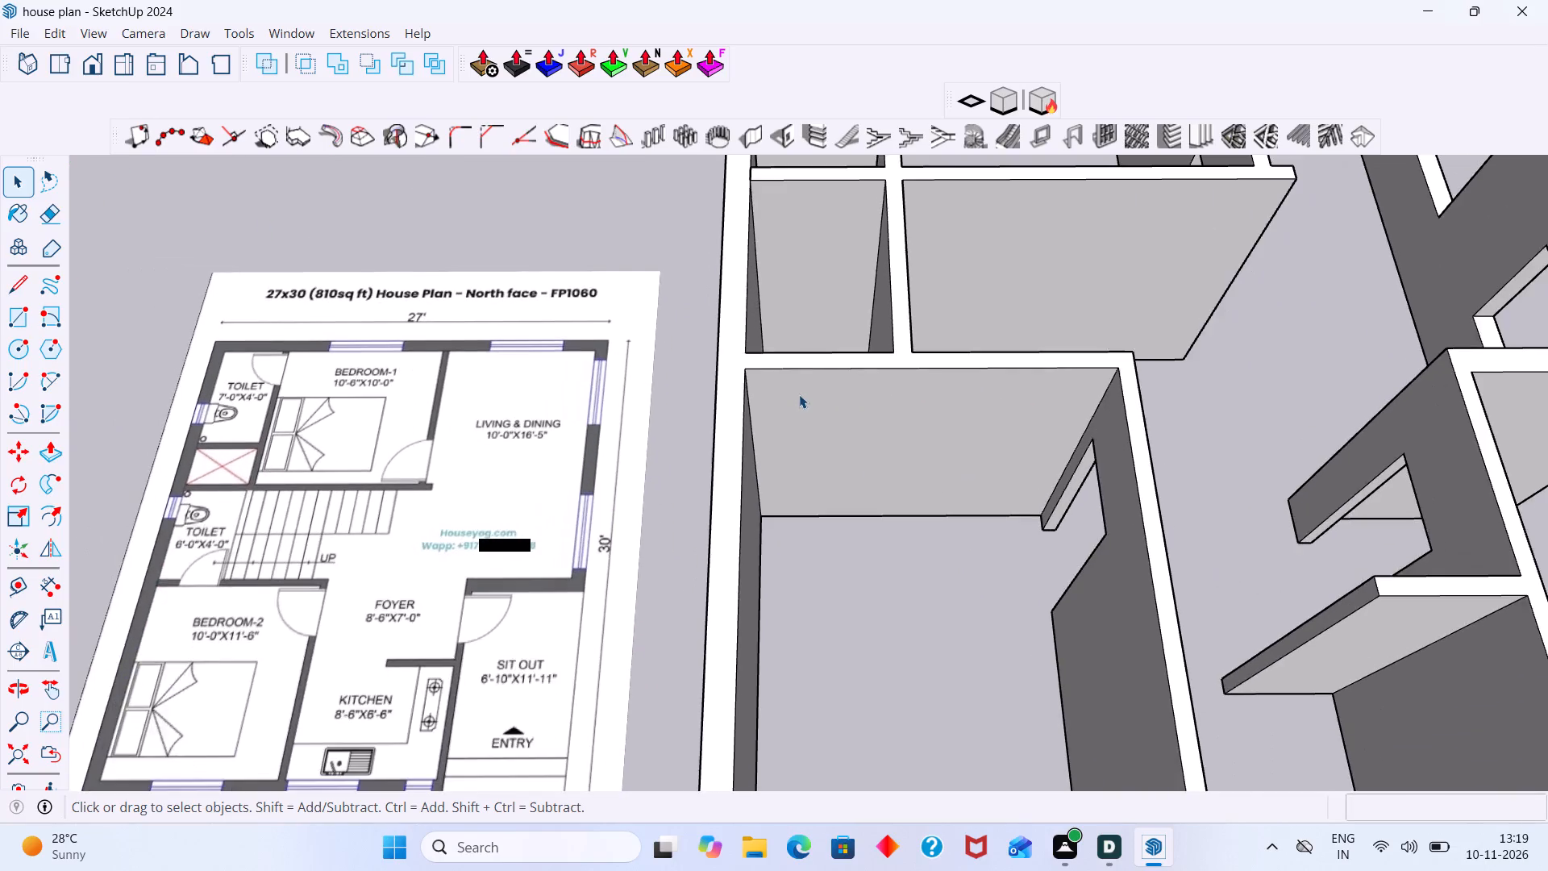
pyautogui.scroll(-2, 799, 394)
pyautogui.click(810, 407)
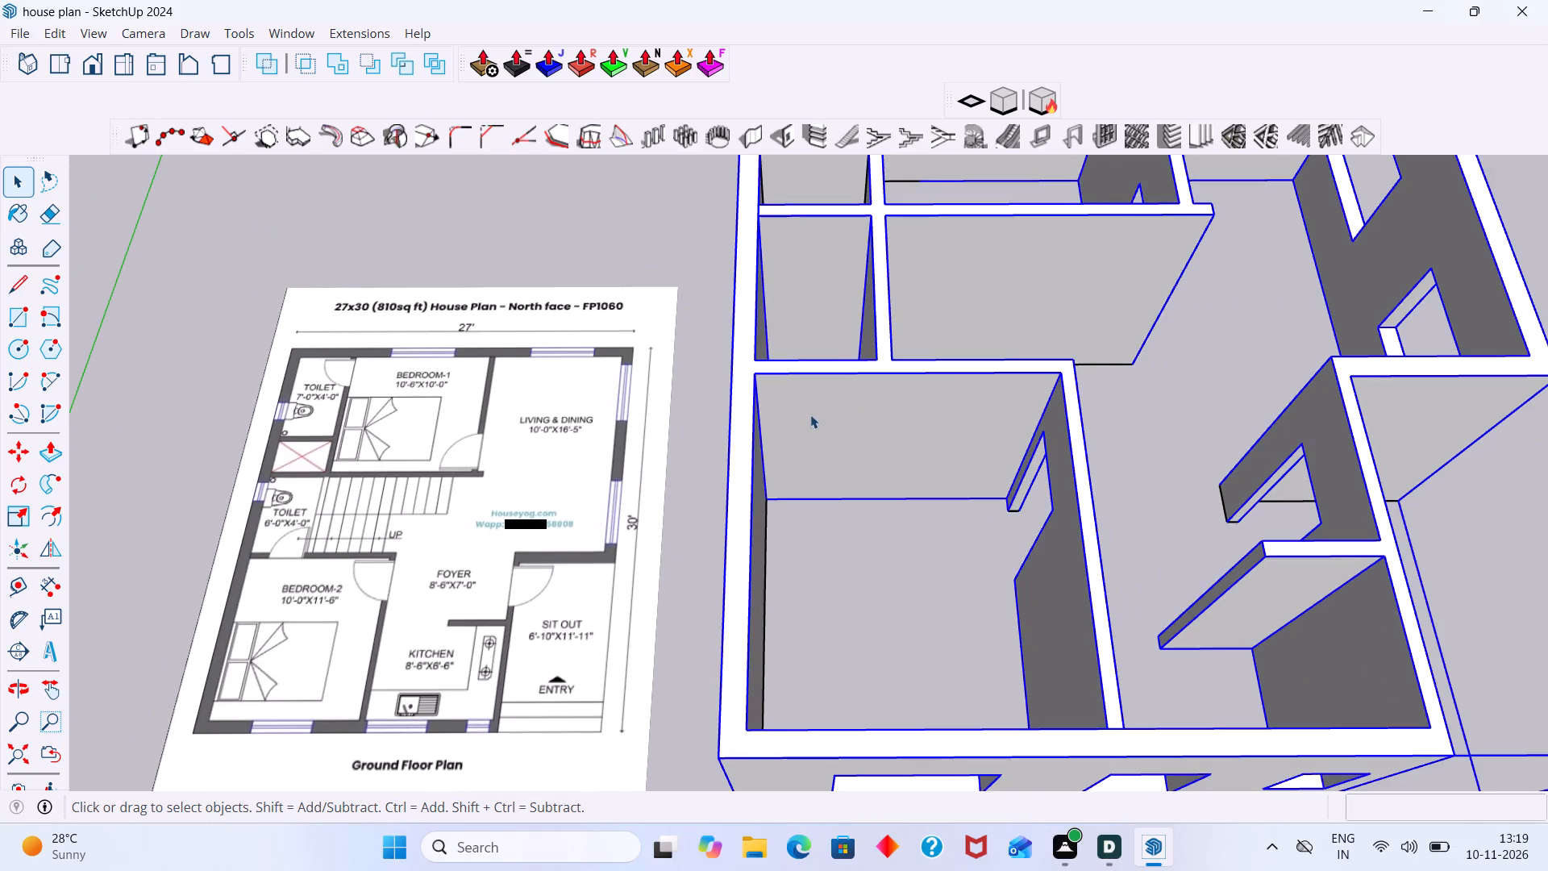
pyautogui.doubleClick(810, 415)
pyautogui.click(803, 438)
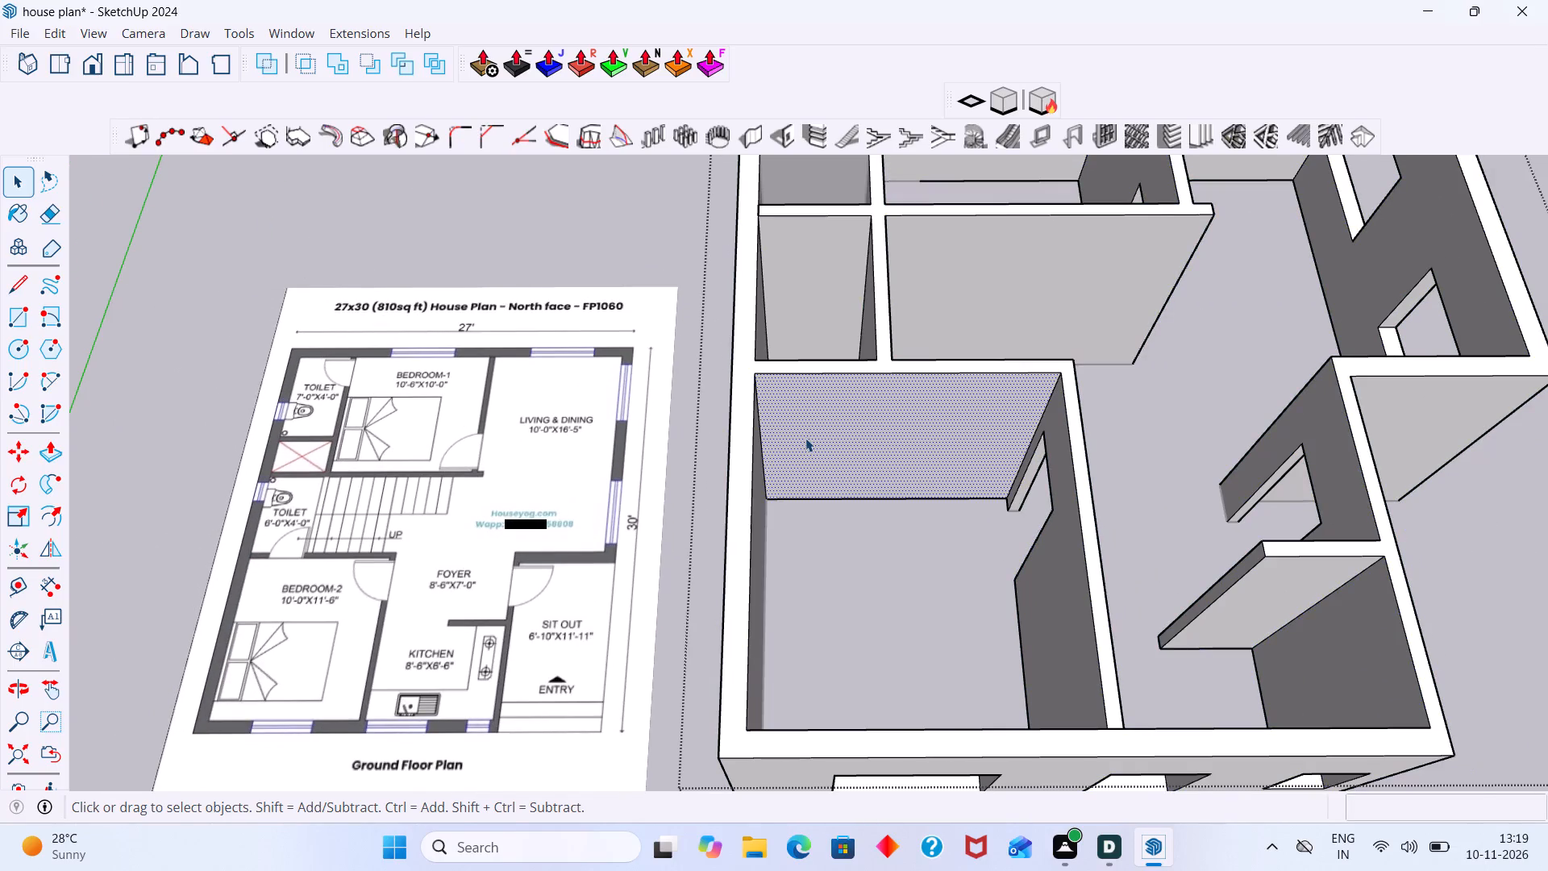
pyautogui.press('t')
pyautogui.click(763, 438)
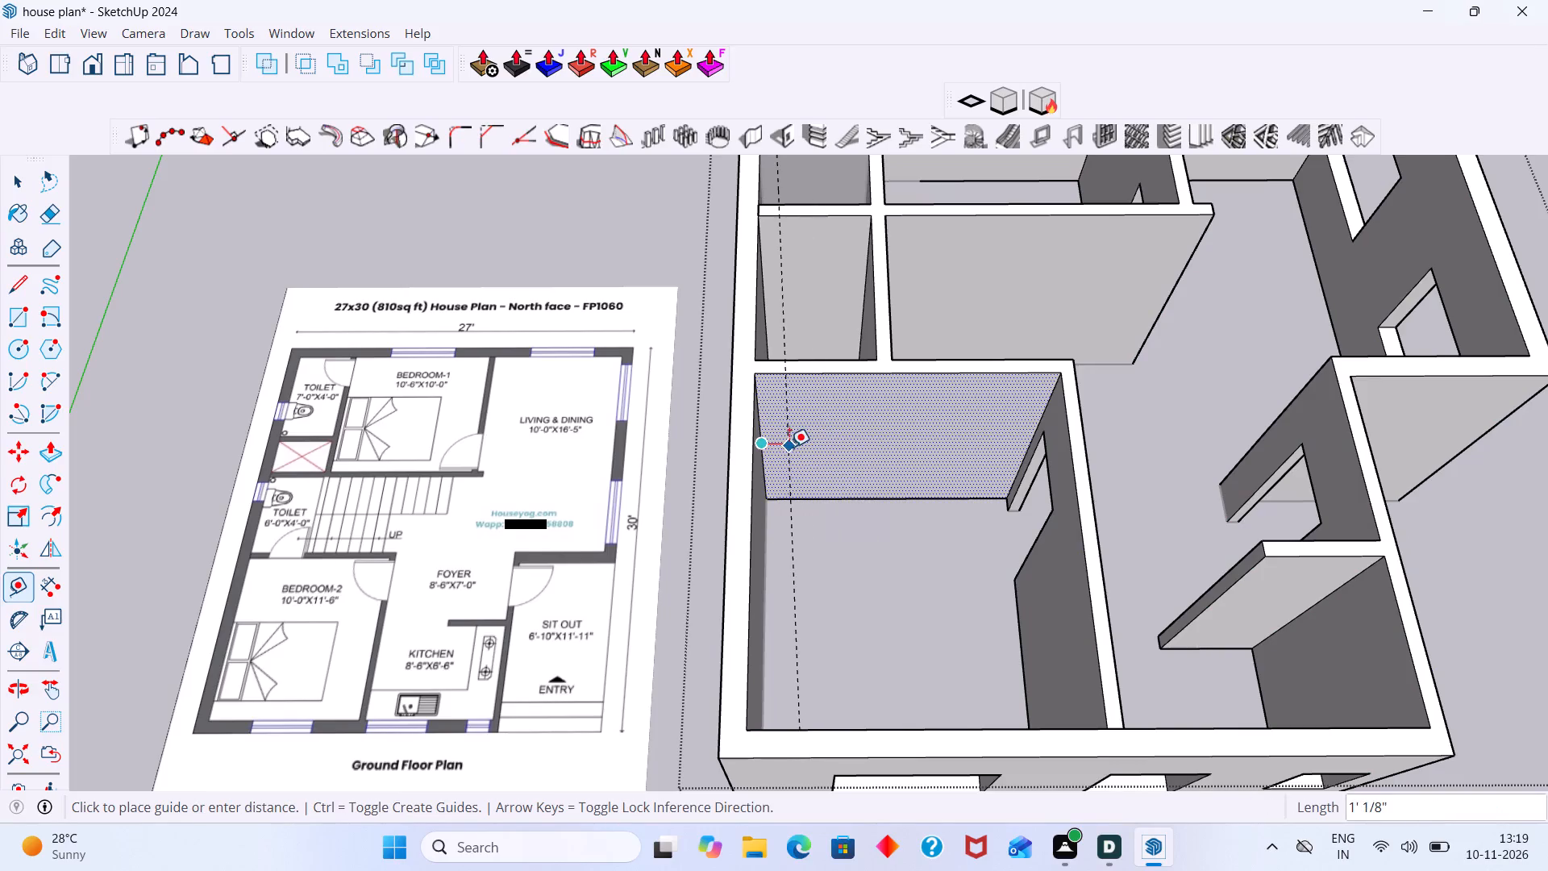
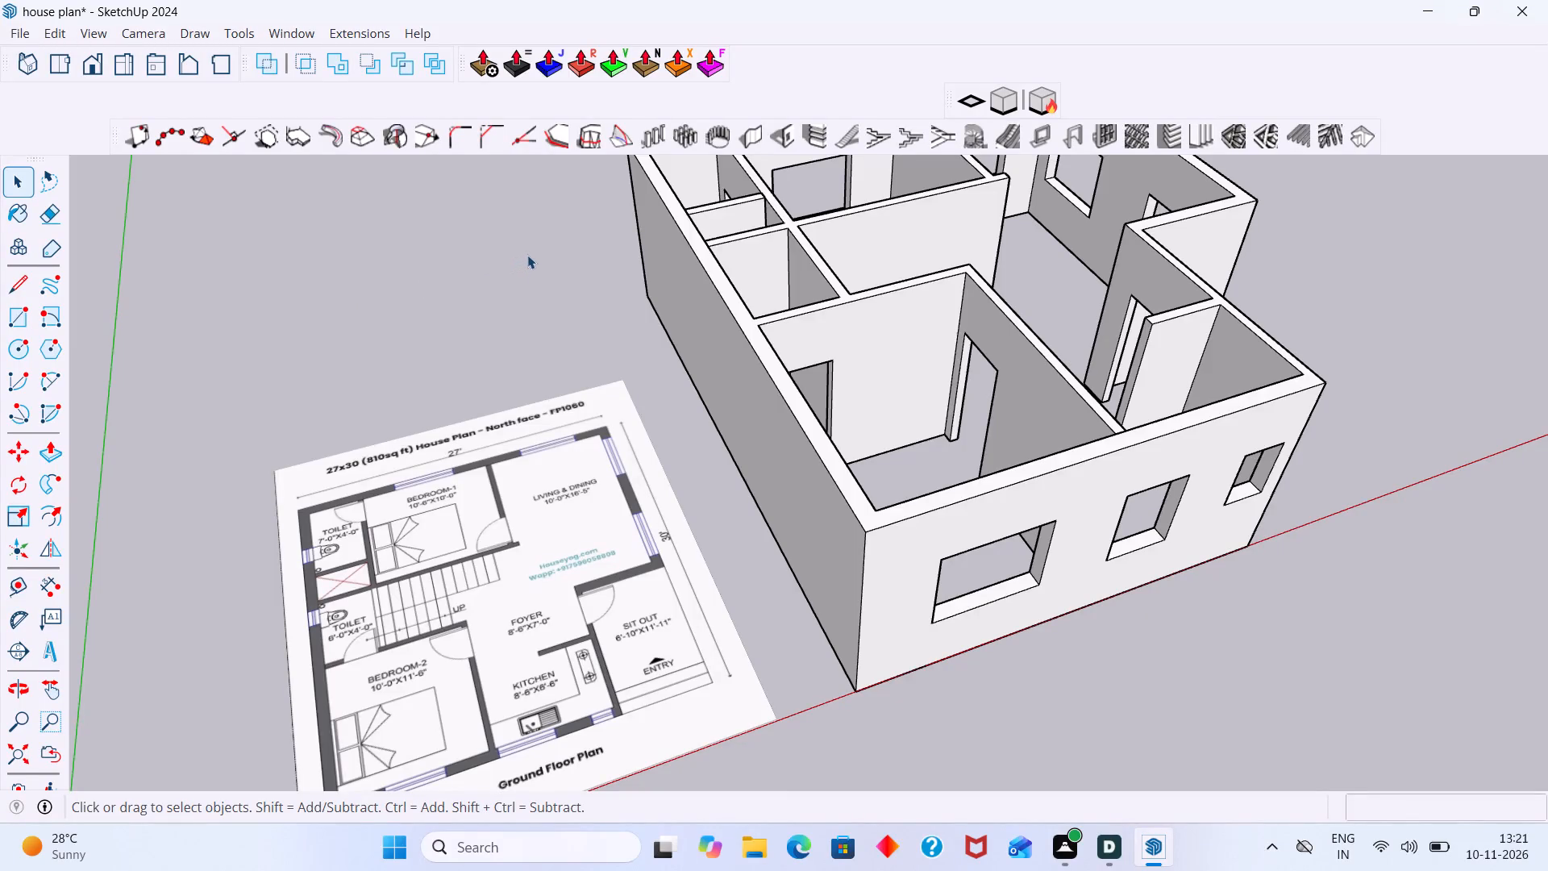
# Examine the toilets, bedroom 2 and the staircase area of the house model against the ground floor plan.
pyautogui.scroll(-17, 749, 229)
pyautogui.scroll(-4, 1014, 479)
pyautogui.moveTo(990, 483); pyautogui.dragTo(832, 469, button='middle')
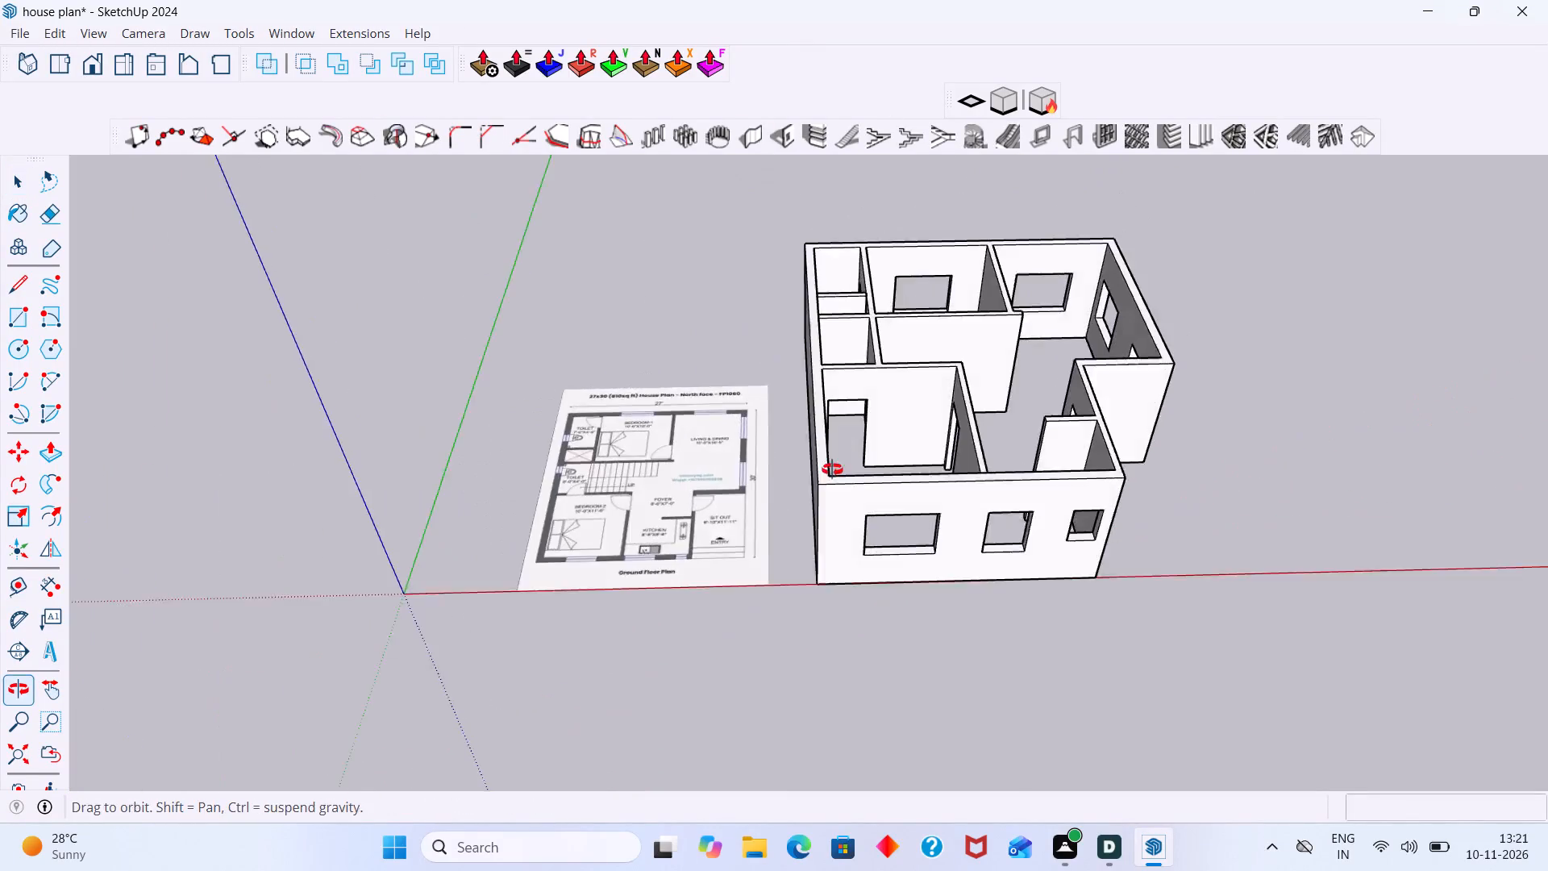
pyautogui.moveTo(832, 469); pyautogui.dragTo(831, 469, button='middle')
pyautogui.scroll(6, 896, 417)
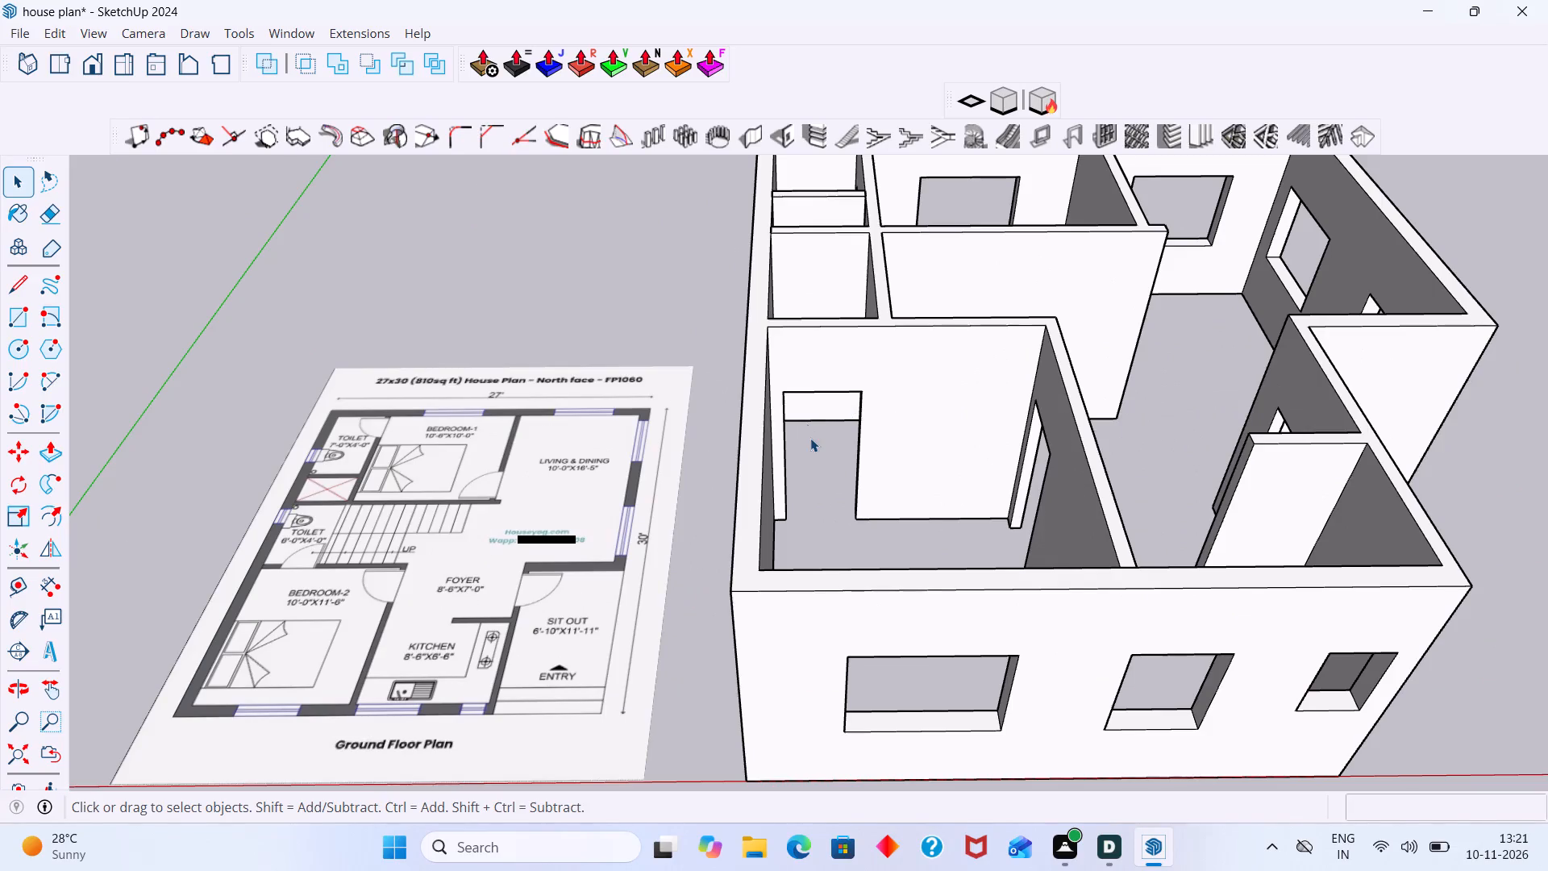
pyautogui.moveTo(815, 443); pyautogui.dragTo(784, 557, button='middle')
pyautogui.scroll(6, 849, 427)
pyautogui.scroll(-7, 828, 428)
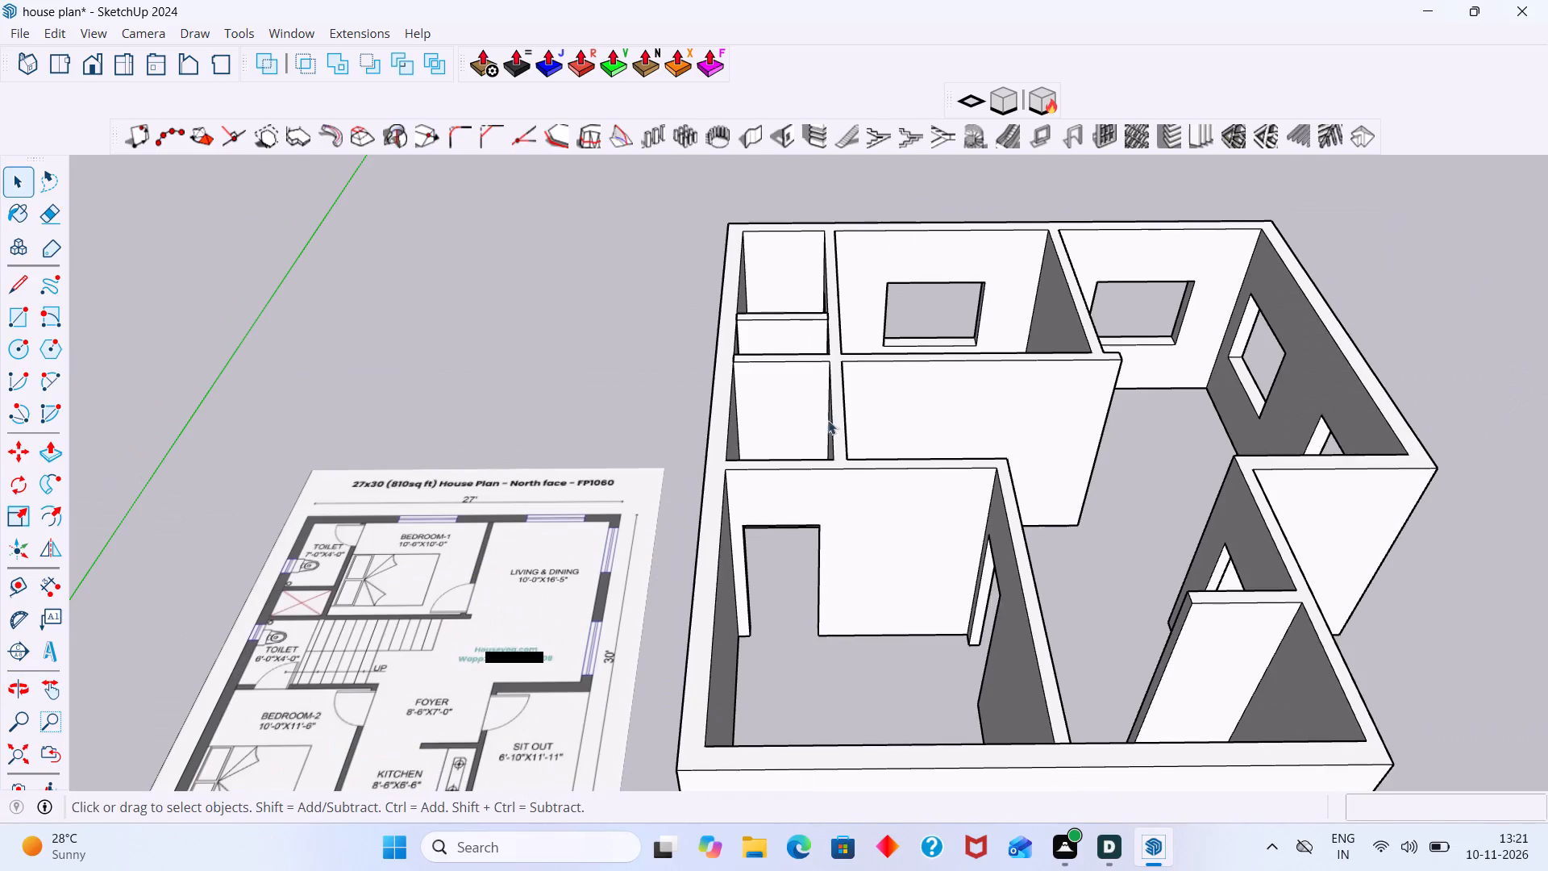
pyautogui.scroll(-3, 823, 452)
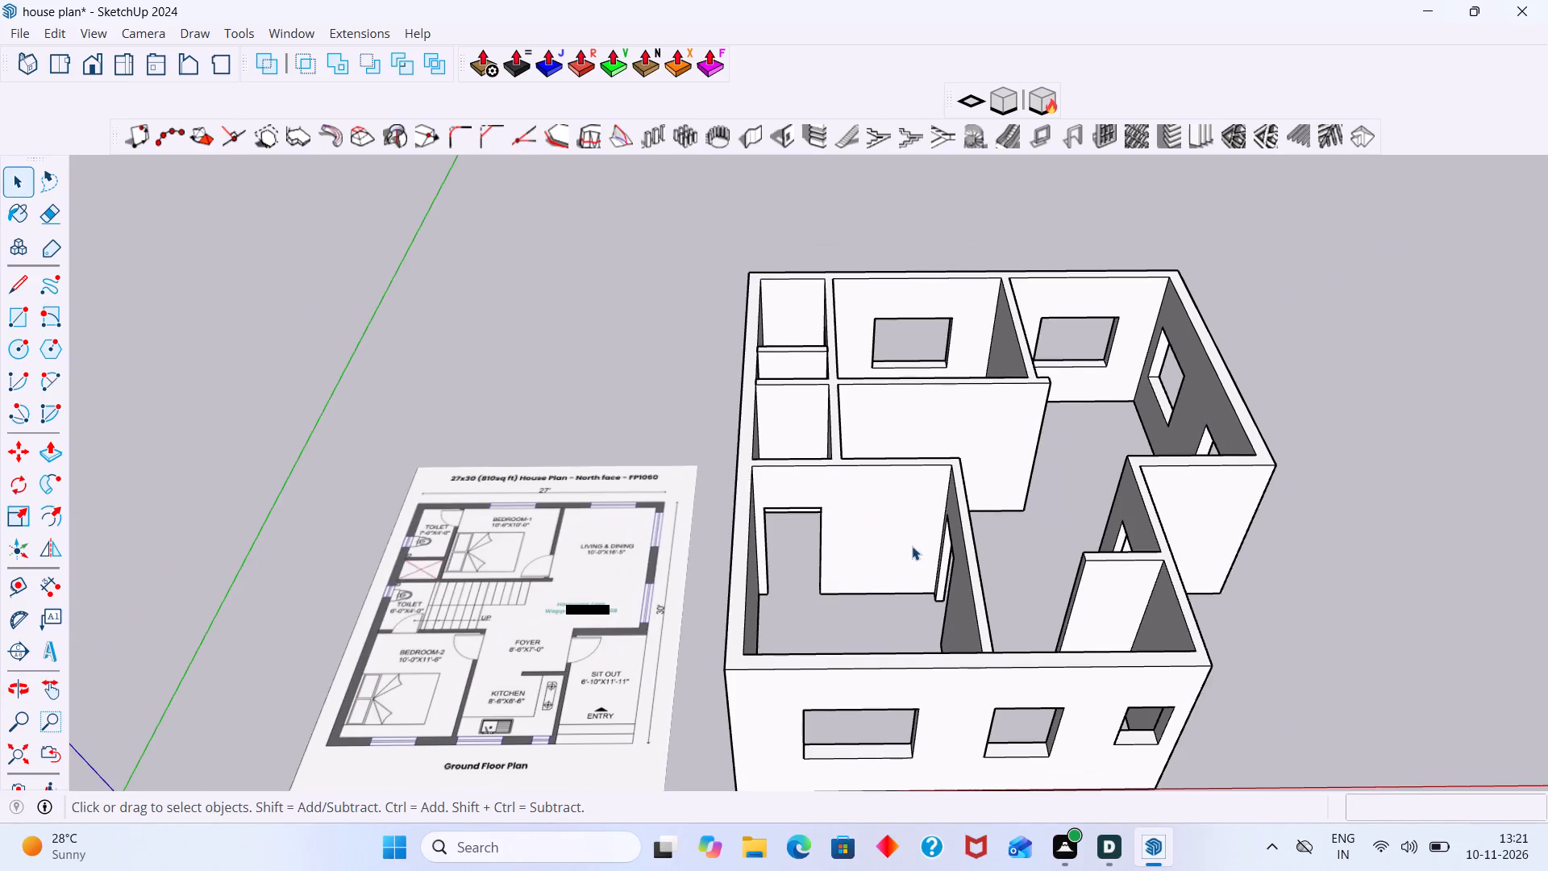
pyautogui.scroll(2, 797, 493)
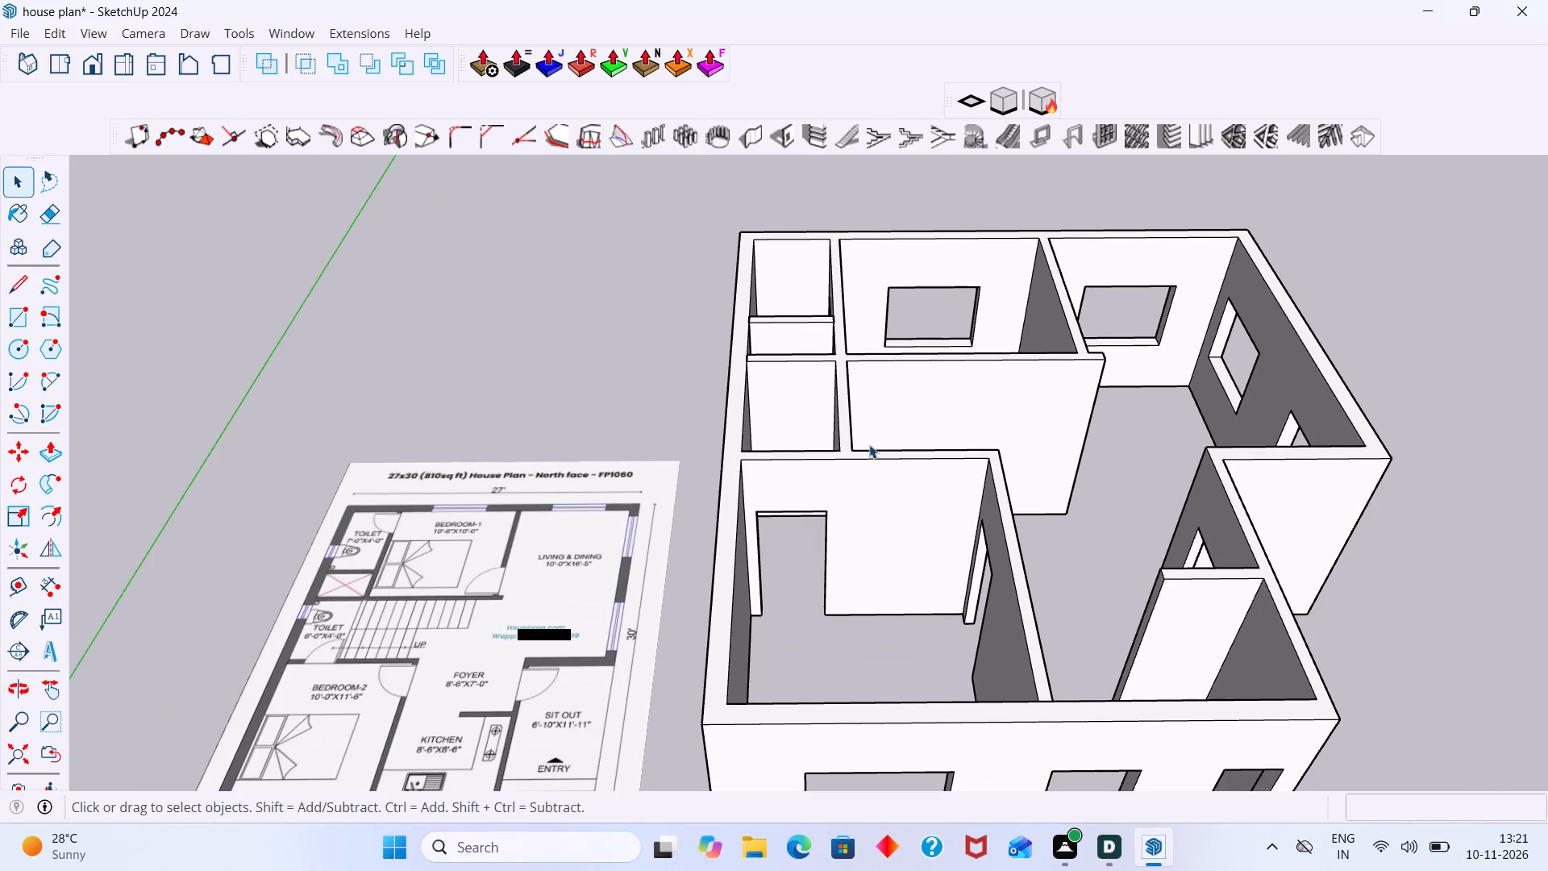
pyautogui.moveTo(890, 429); pyautogui.dragTo(827, 502, button='middle')
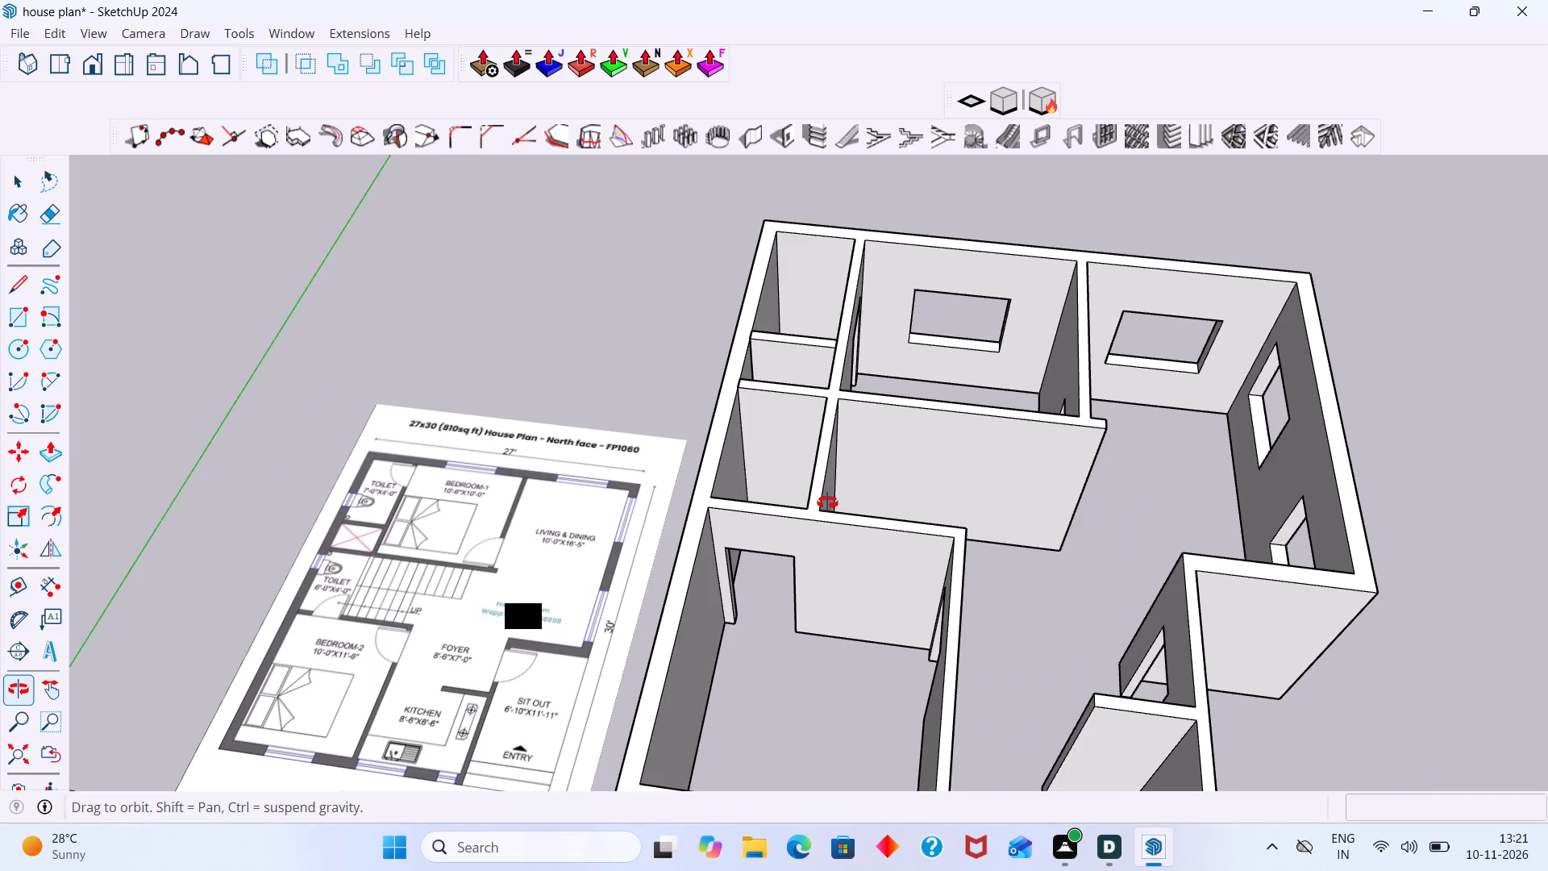
pyautogui.moveTo(827, 502); pyautogui.dragTo(855, 507, button='middle')
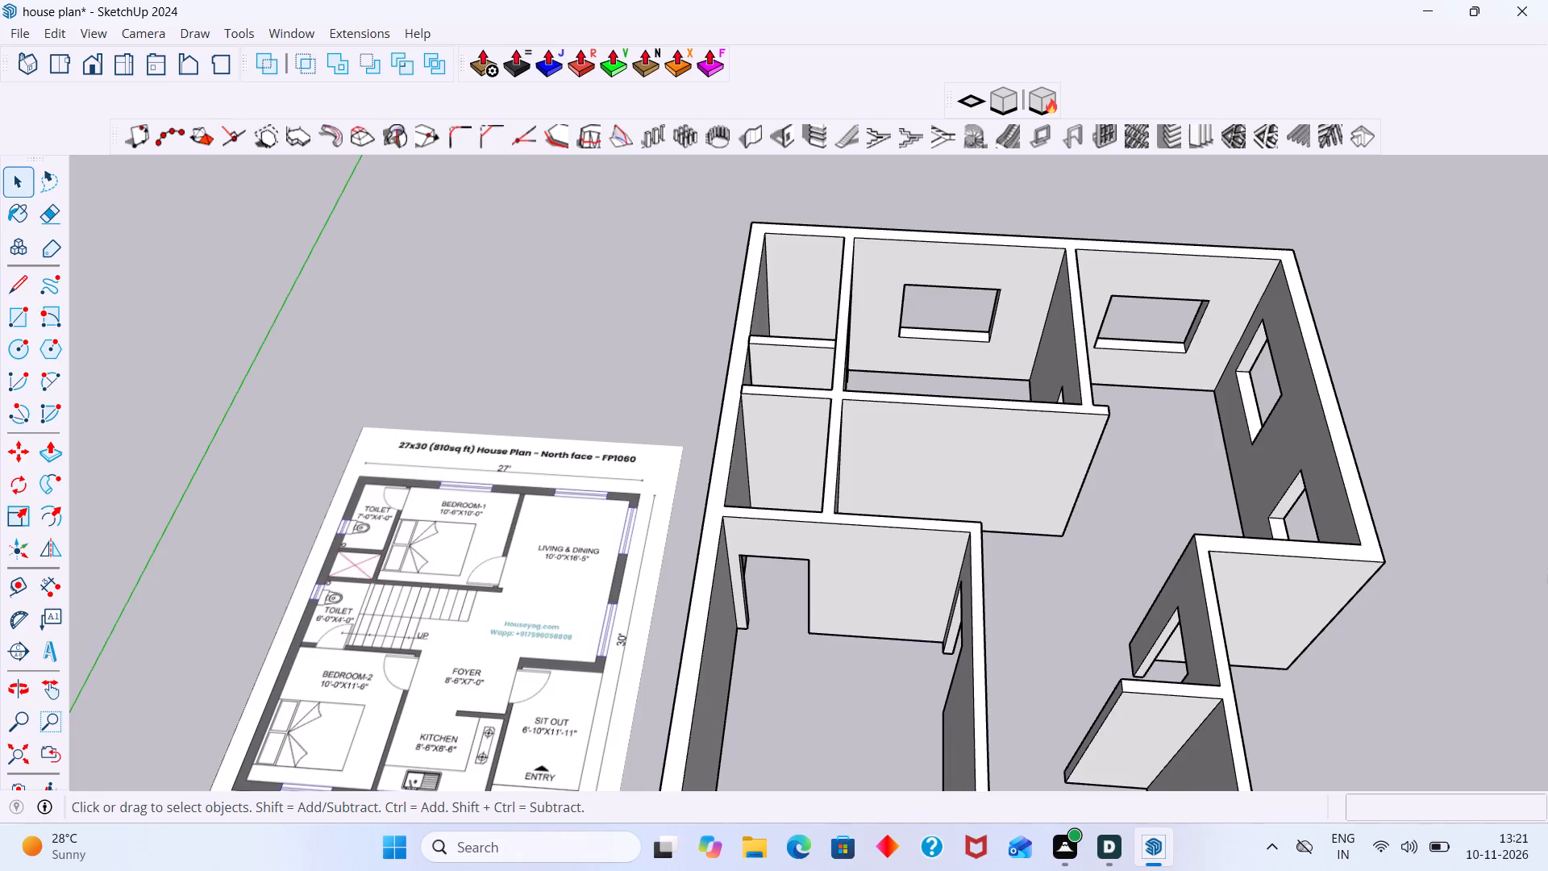
pyautogui.scroll(-2, 787, 598)
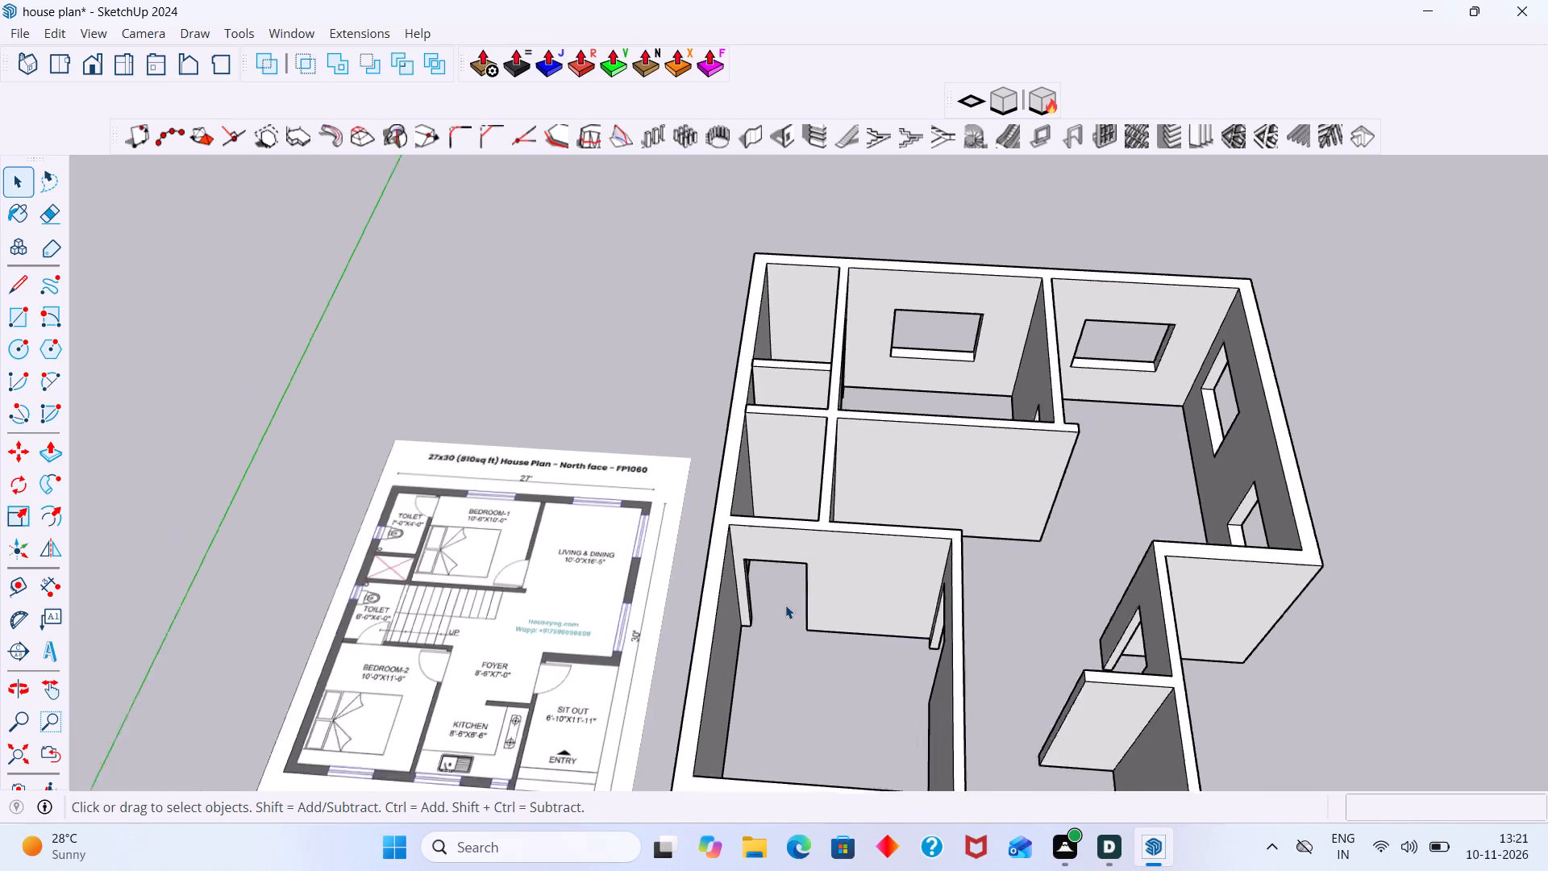
pyautogui.scroll(-1, 785, 605)
pyautogui.moveTo(785, 607); pyautogui.dragTo(871, 526, button='middle')
pyautogui.moveTo(881, 560); pyautogui.dragTo(776, 633, button='middle')
pyautogui.scroll(3, 899, 544)
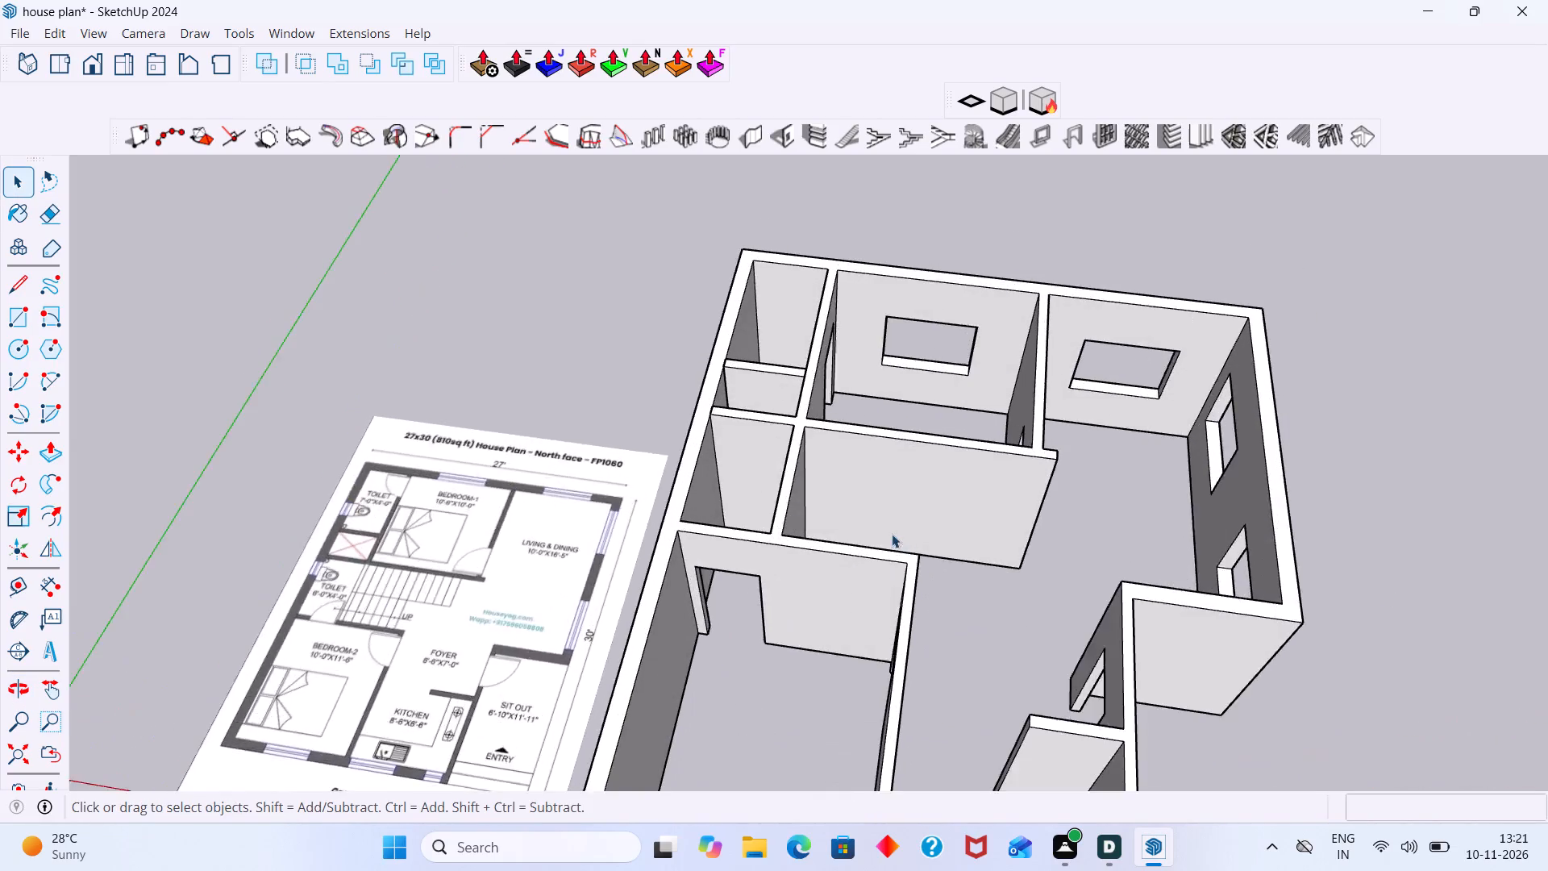
pyautogui.scroll(2, 892, 534)
pyautogui.scroll(-3, 891, 533)
pyautogui.moveTo(888, 552); pyautogui.dragTo(887, 619, button='middle')
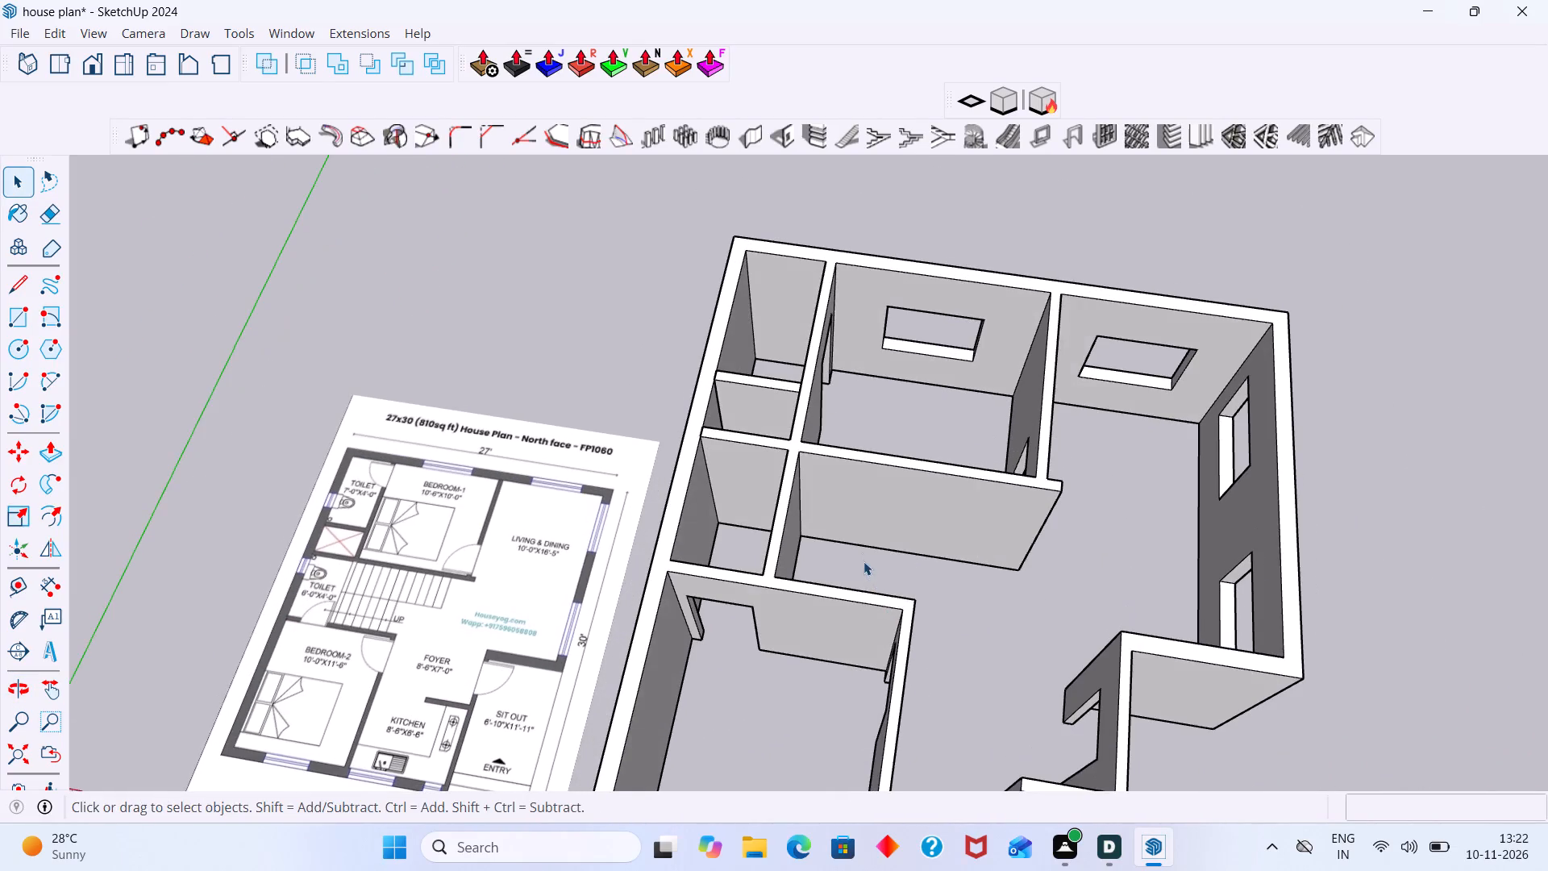
# Place a guide on the staircase area floor, 3' from the base edge of the lower toilet's side wall.
pyautogui.press('space')
pyautogui.scroll(5, 816, 549)
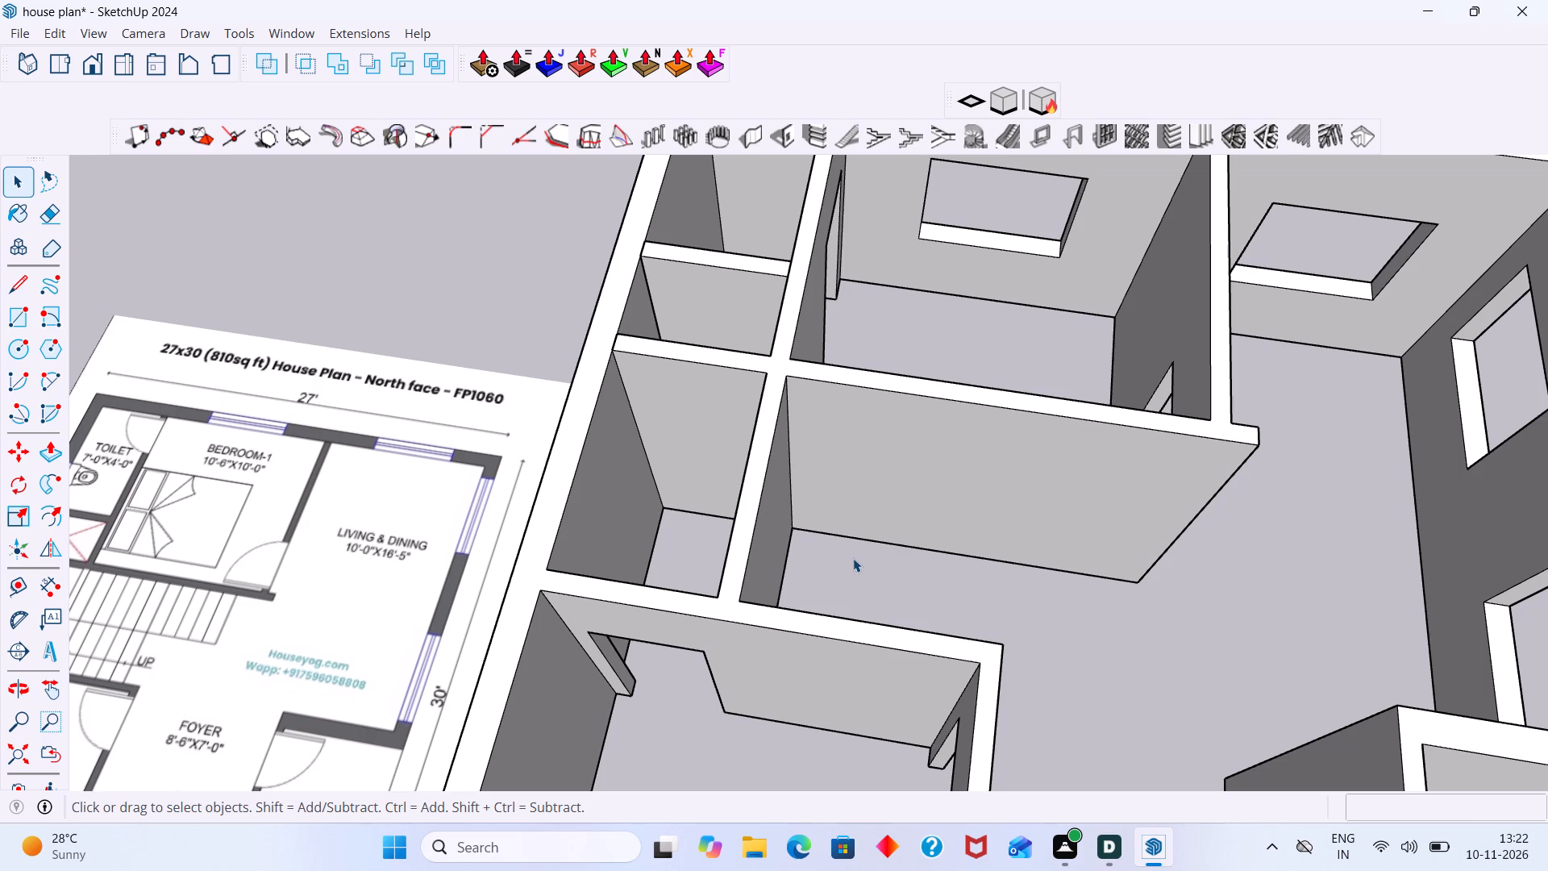
pyautogui.press('t')
pyautogui.moveTo(838, 594); pyautogui.dragTo(818, 665, button='middle')
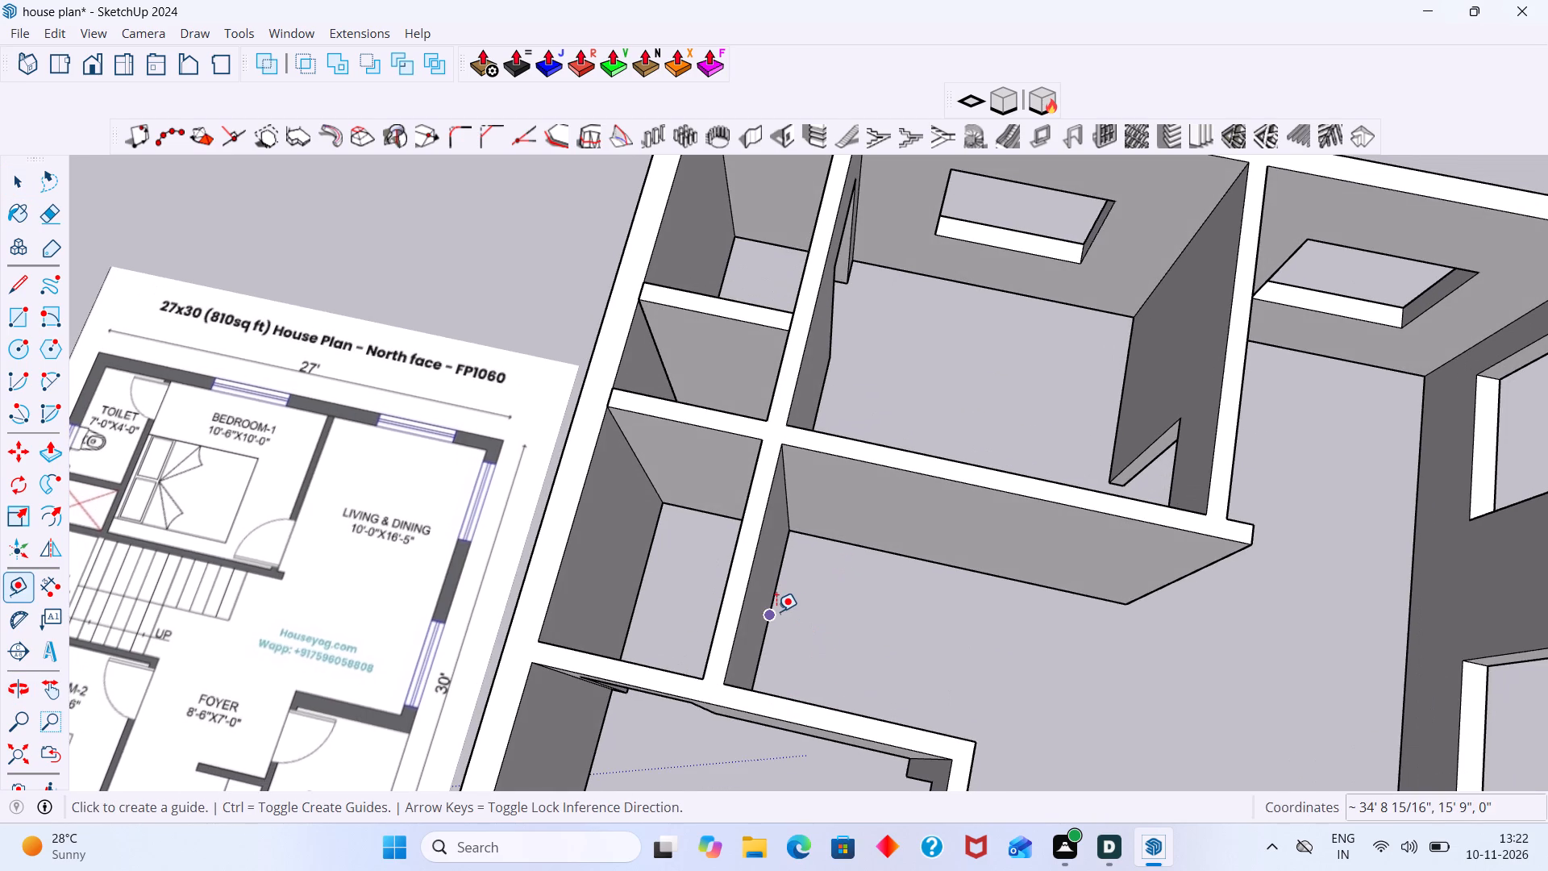
pyautogui.click(776, 611)
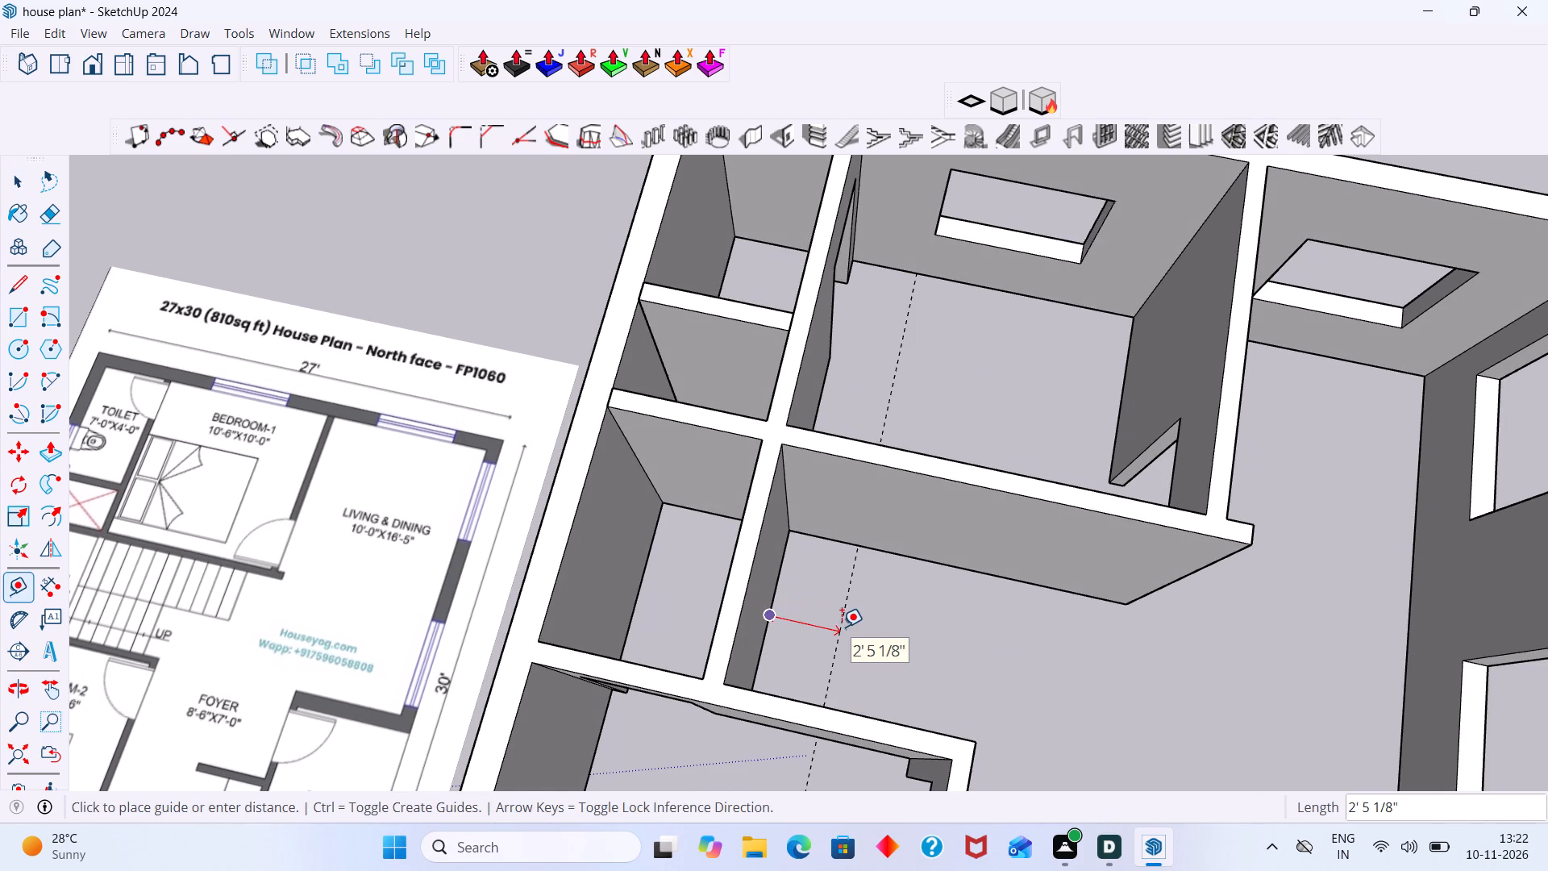
pyautogui.write("3'")
pyautogui.press('Return')
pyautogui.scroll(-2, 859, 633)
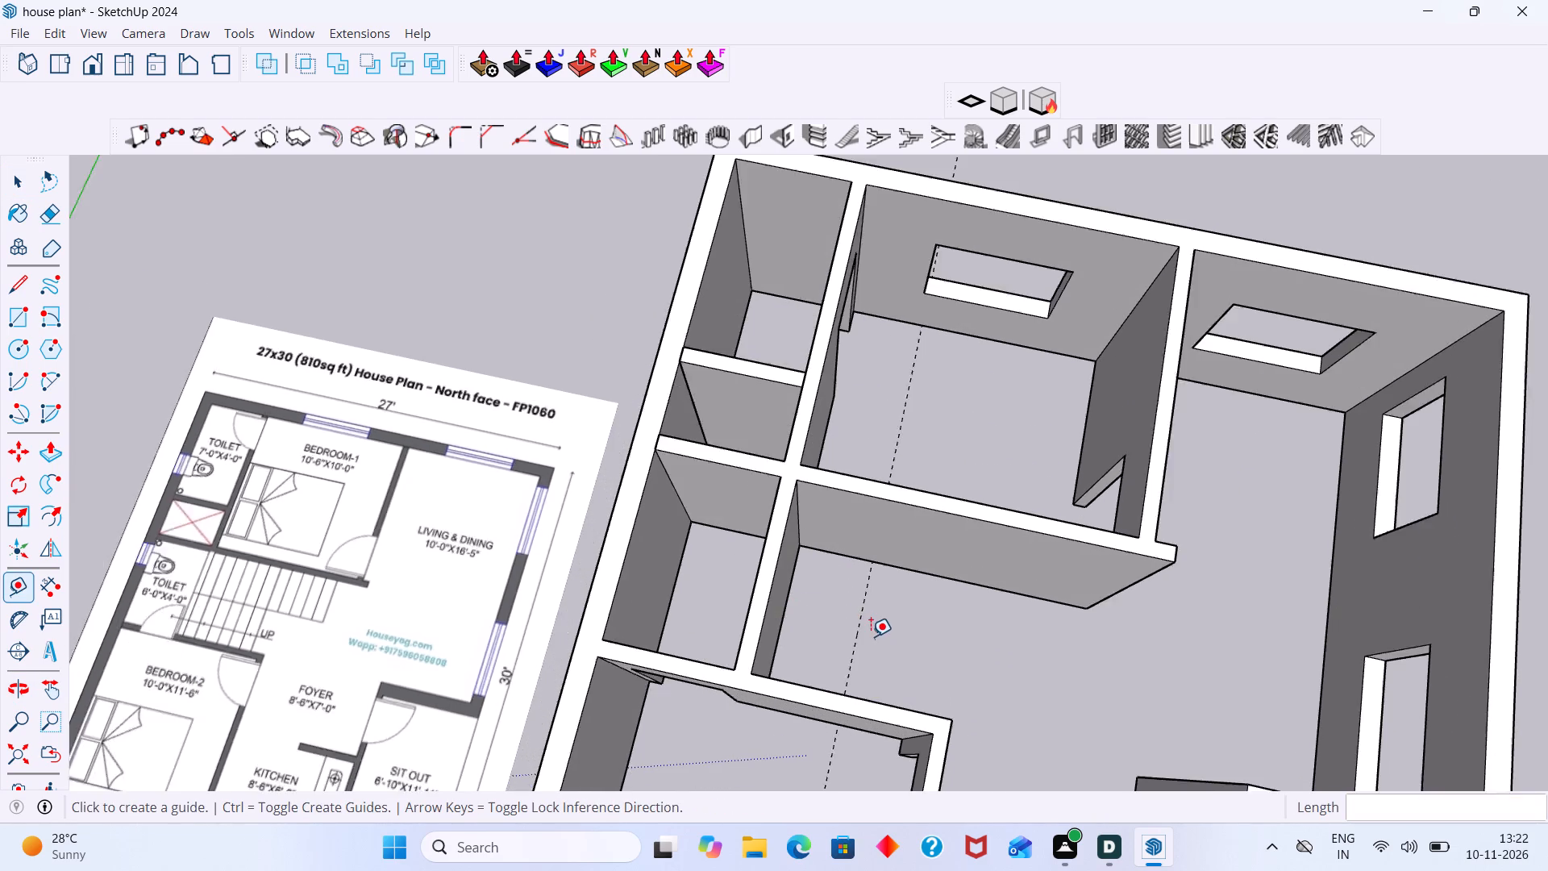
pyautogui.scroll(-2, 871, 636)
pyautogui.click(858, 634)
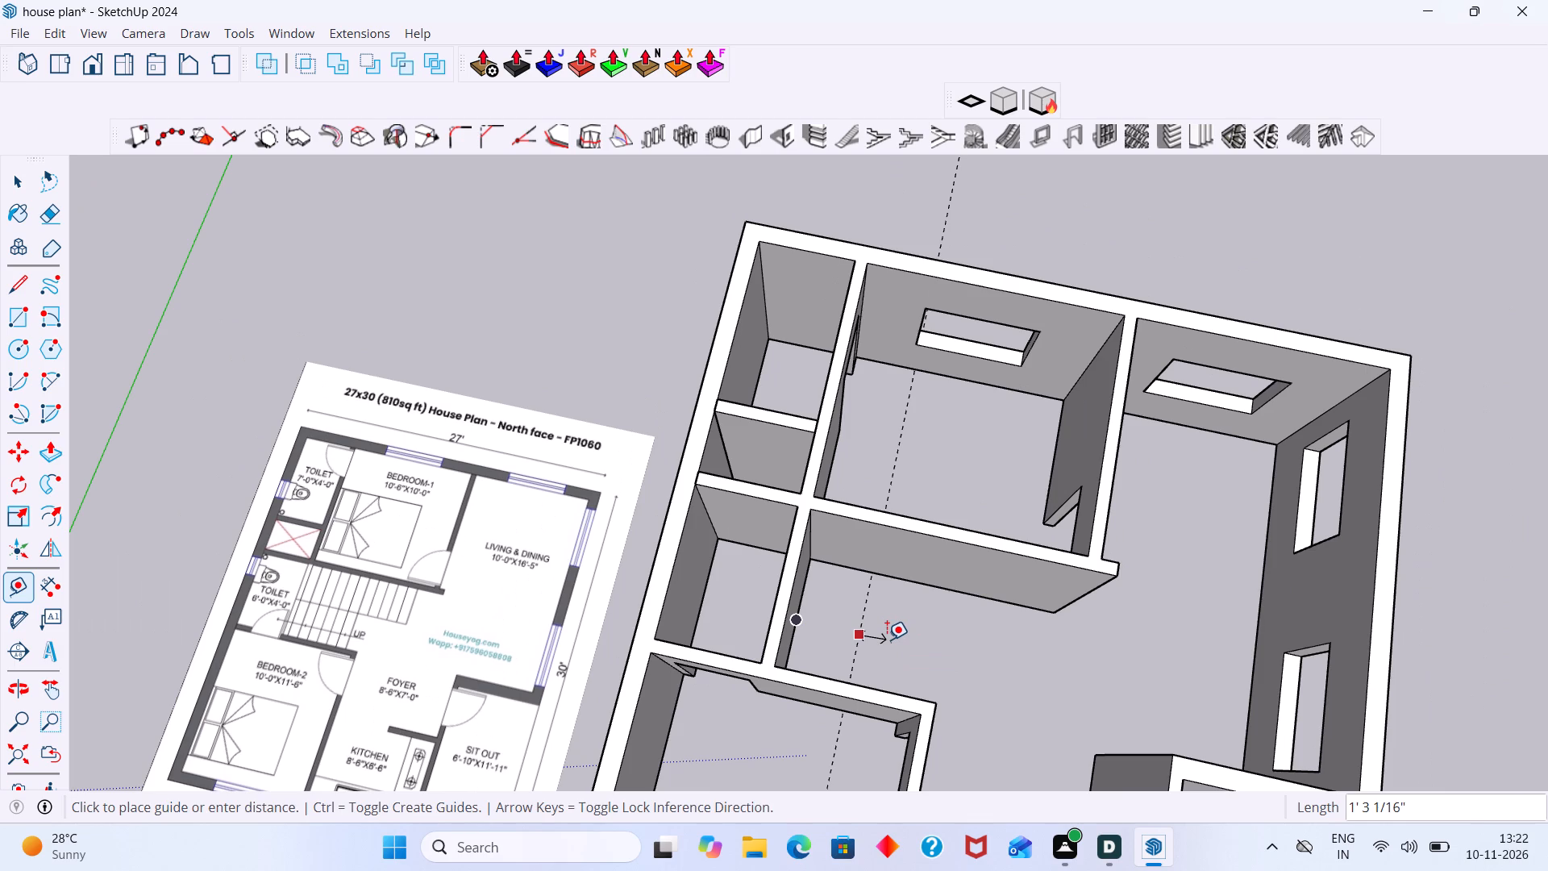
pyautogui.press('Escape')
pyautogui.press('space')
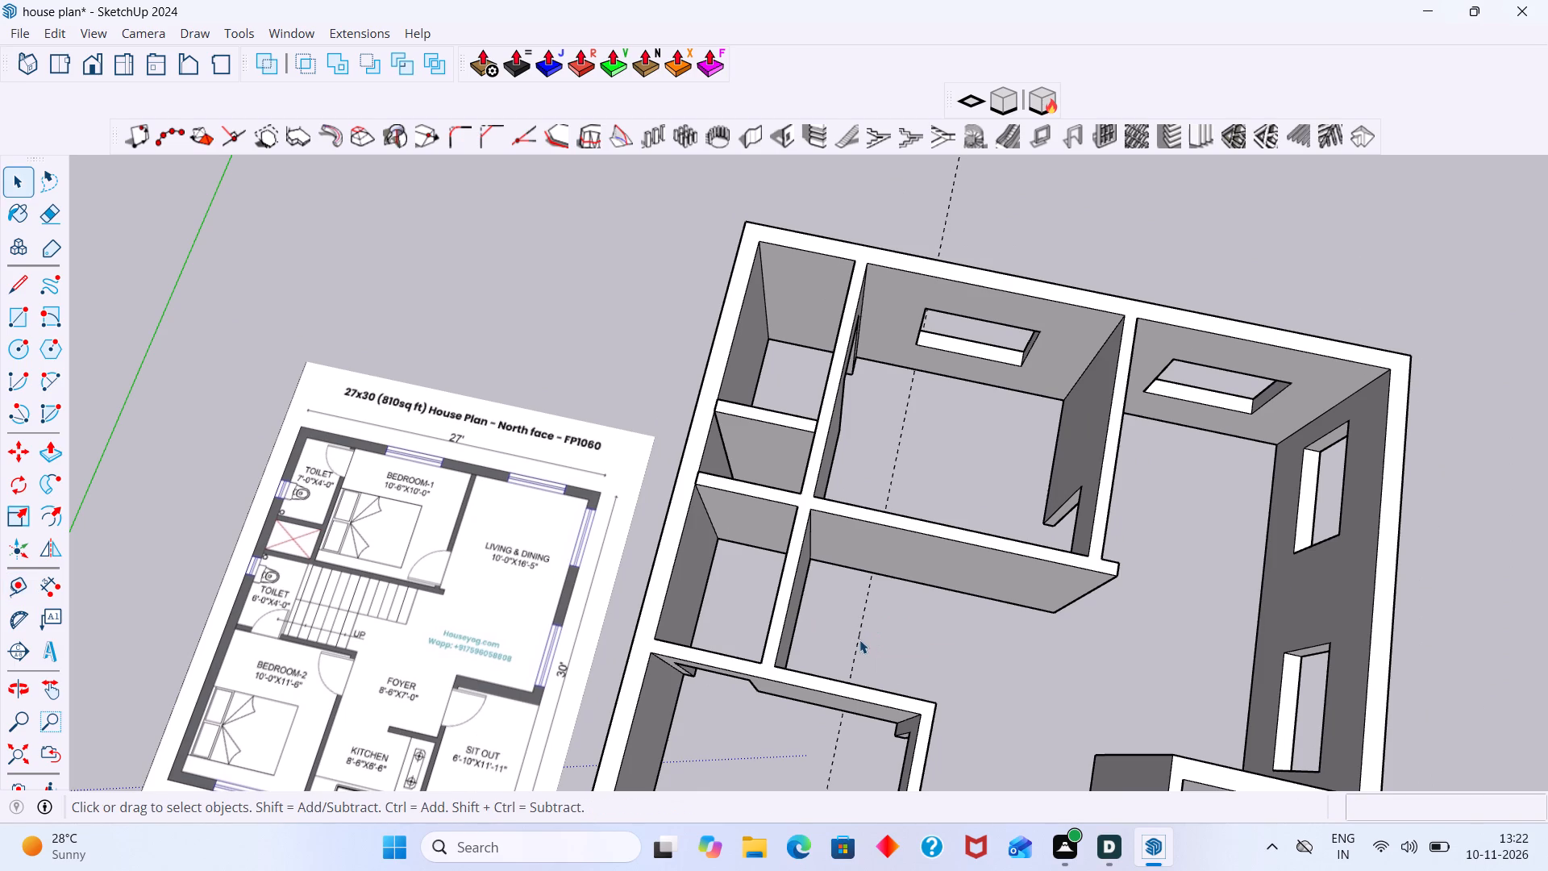
# Add a parallel guide 10" beyond the 3' guide in the staircase area, on the side away from the toilet.
pyautogui.press('t')
pyautogui.click(852, 652)
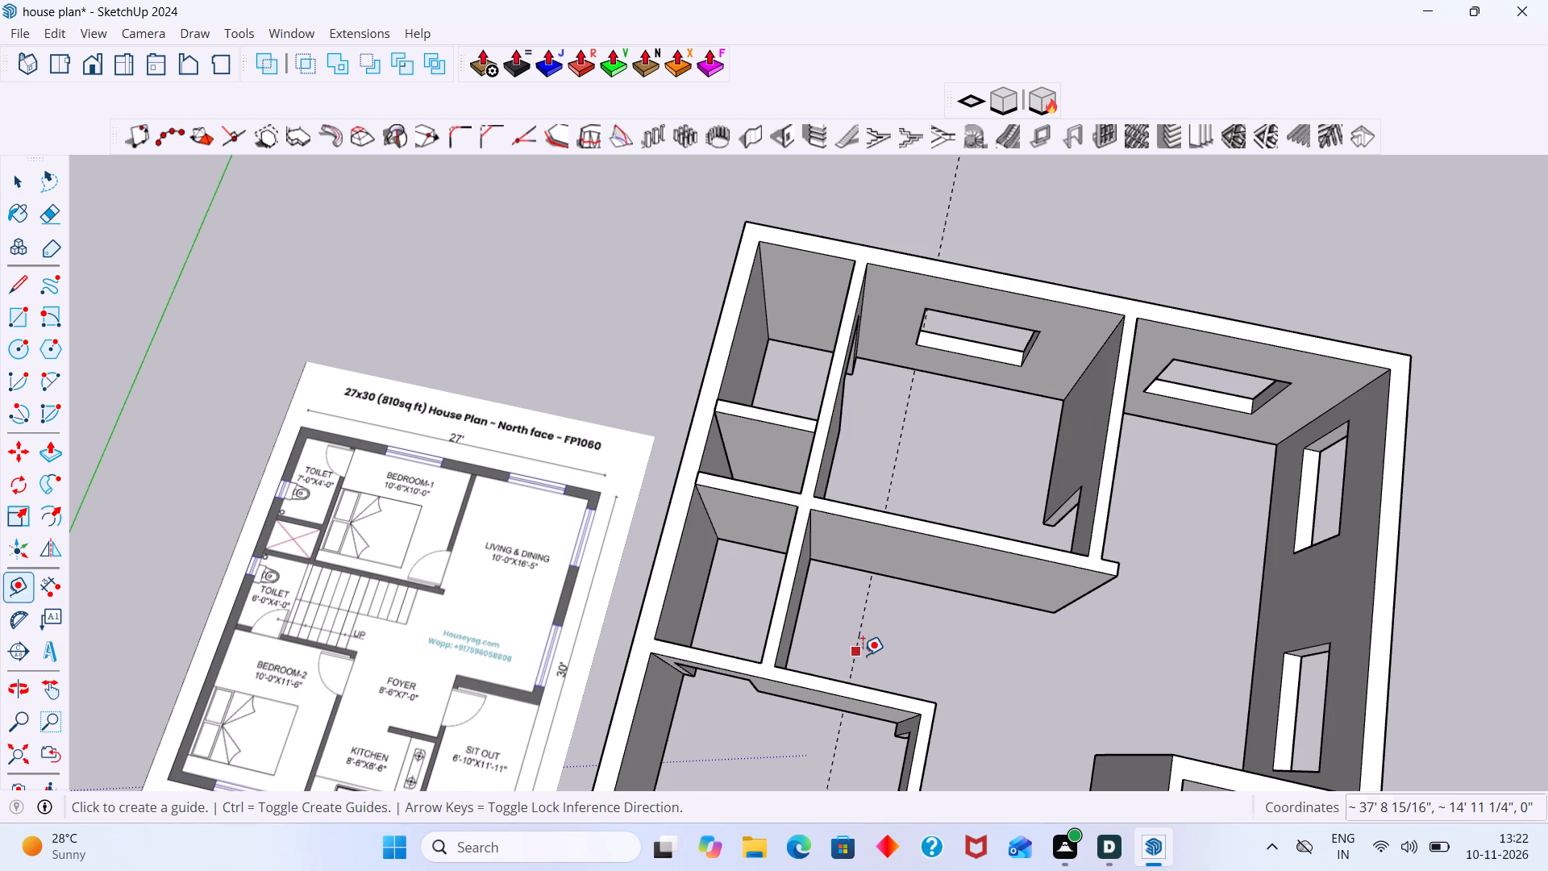
pyautogui.write('10')
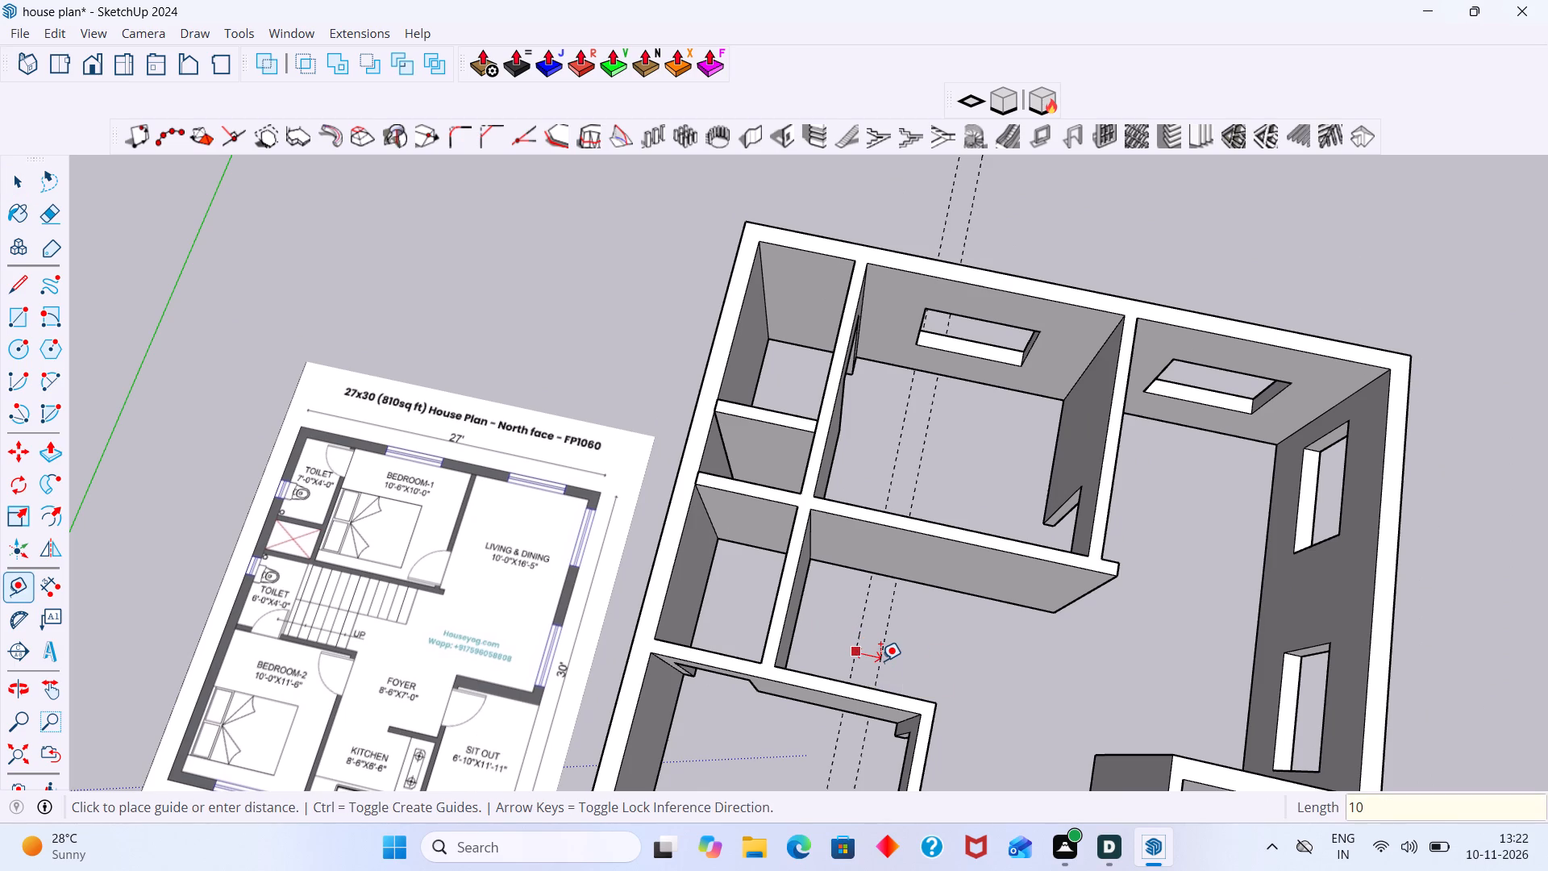
pyautogui.press('space')
pyautogui.press('Escape')
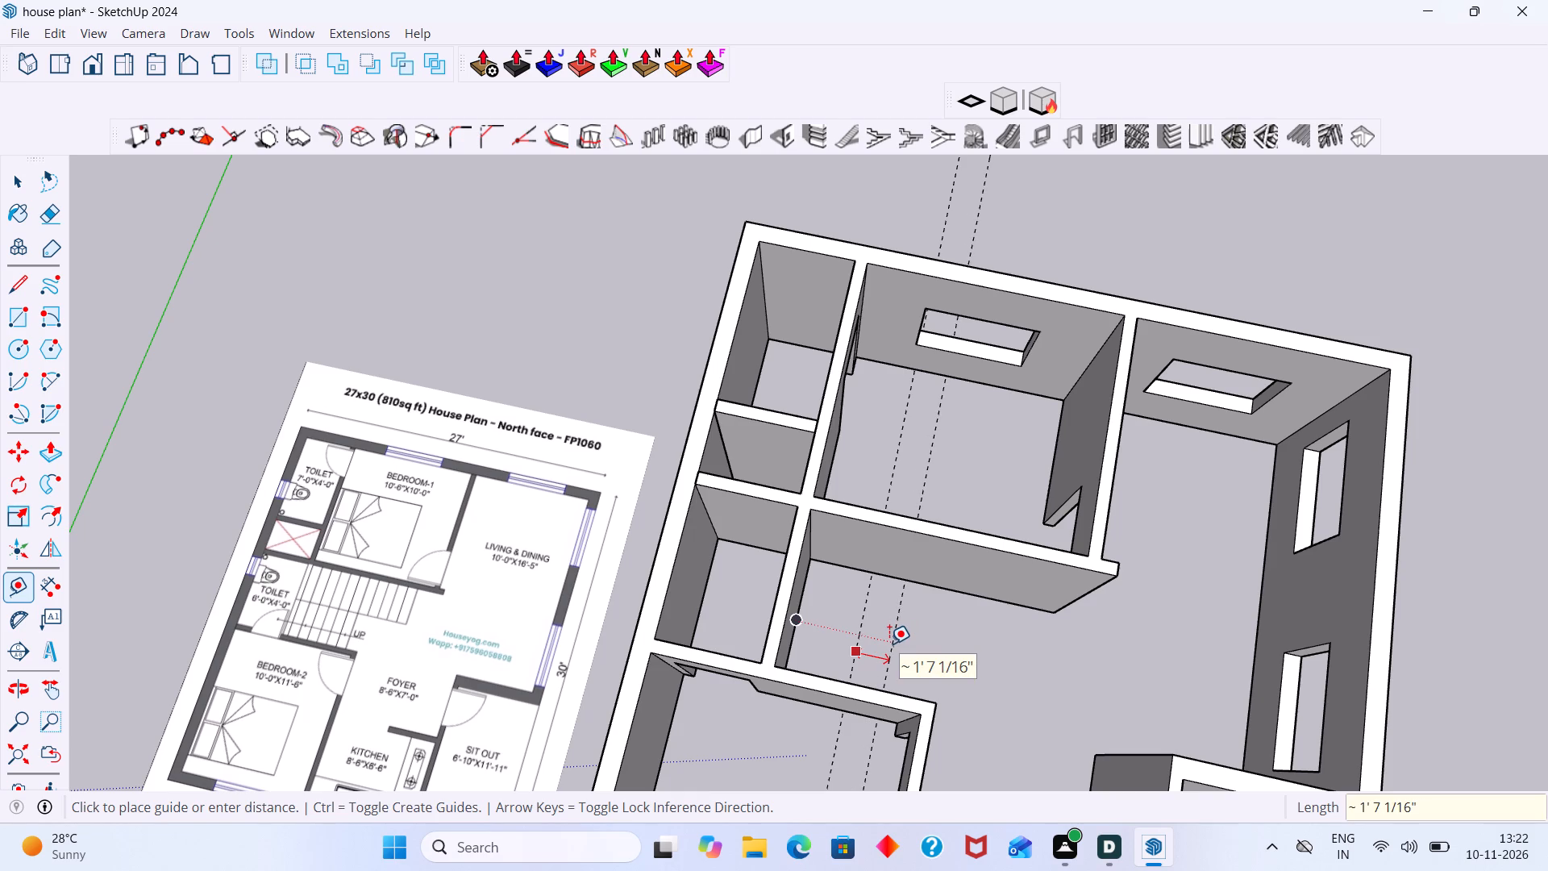
pyautogui.write('10"')
pyautogui.press('Return')
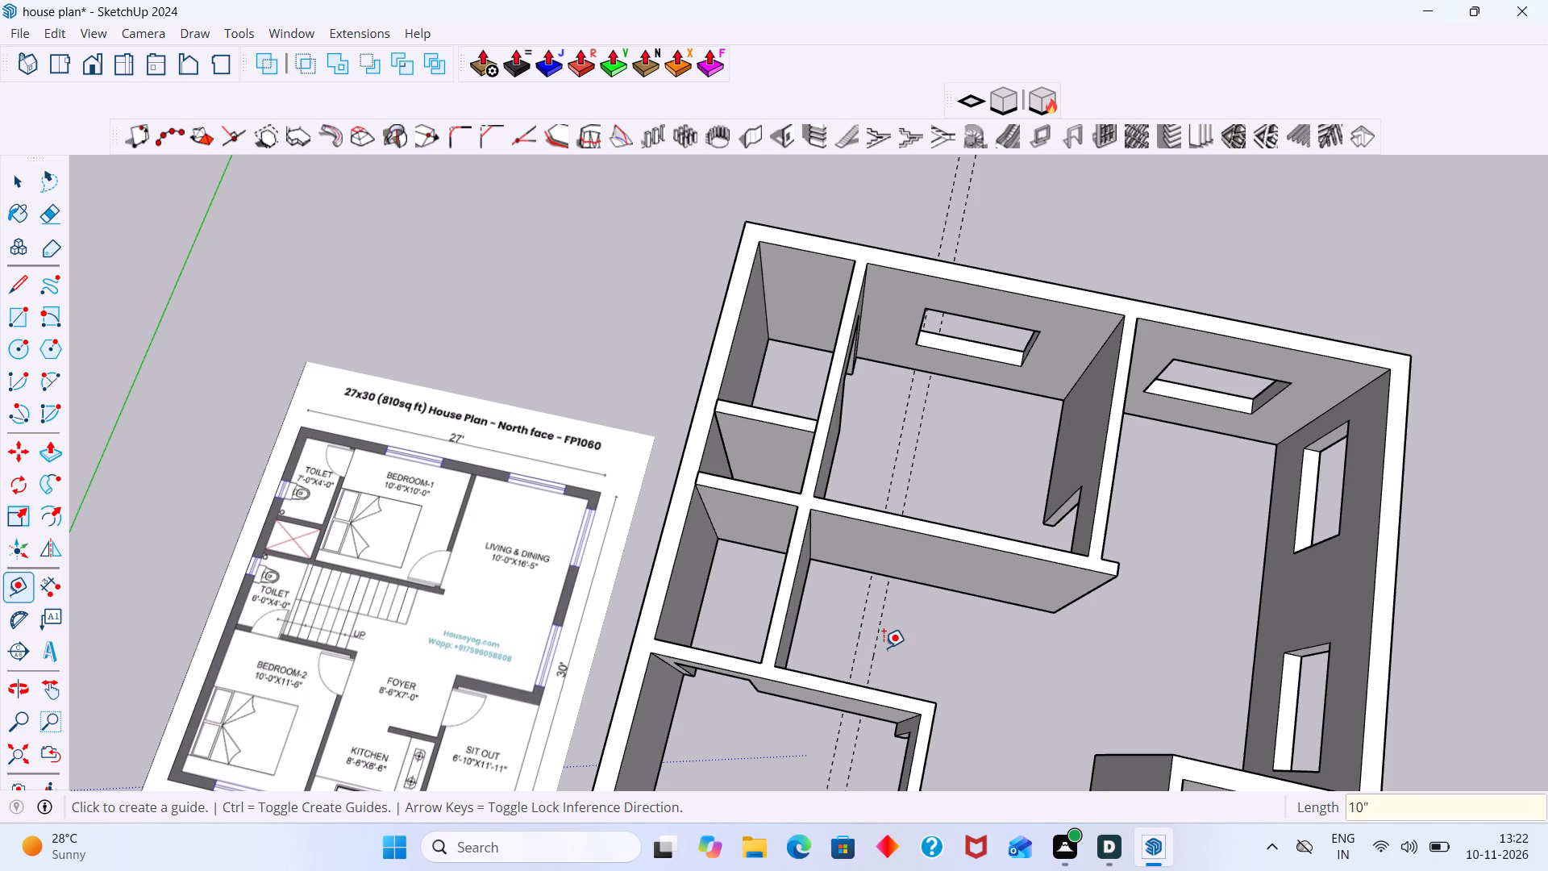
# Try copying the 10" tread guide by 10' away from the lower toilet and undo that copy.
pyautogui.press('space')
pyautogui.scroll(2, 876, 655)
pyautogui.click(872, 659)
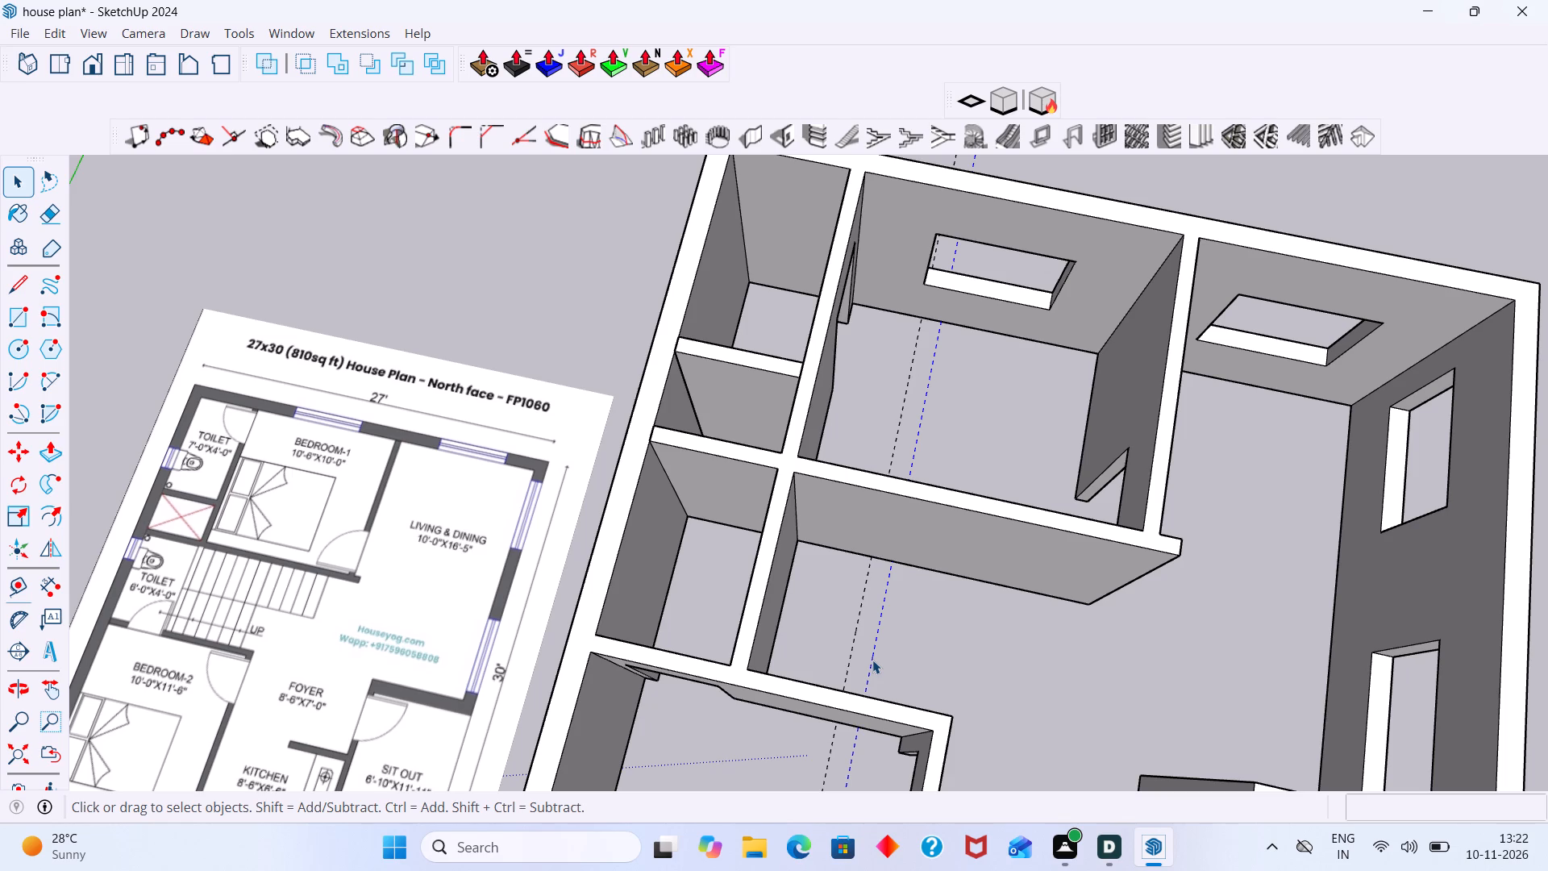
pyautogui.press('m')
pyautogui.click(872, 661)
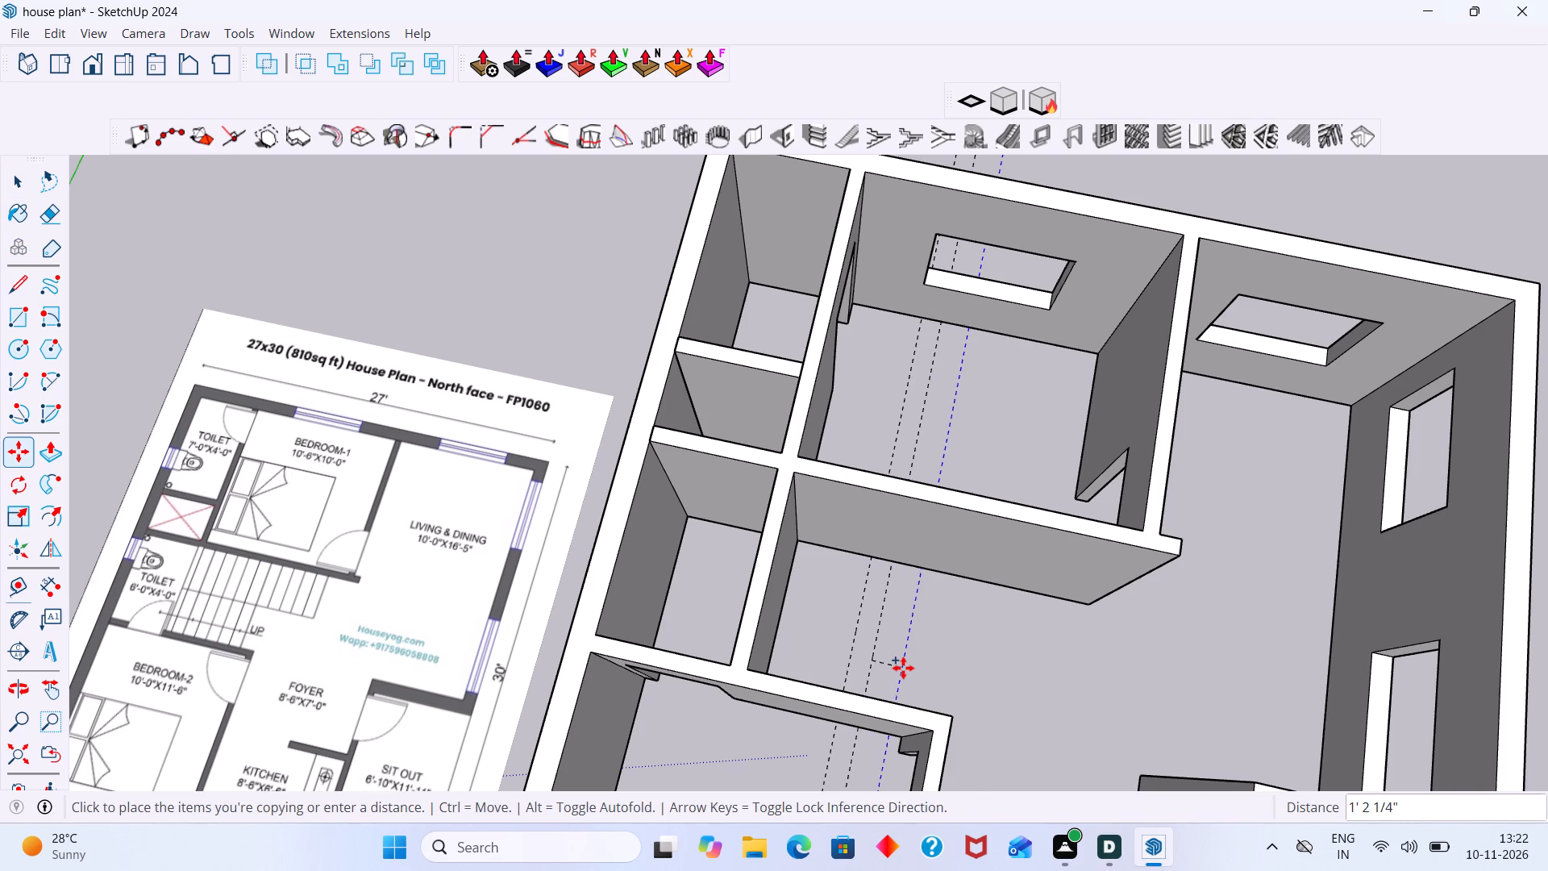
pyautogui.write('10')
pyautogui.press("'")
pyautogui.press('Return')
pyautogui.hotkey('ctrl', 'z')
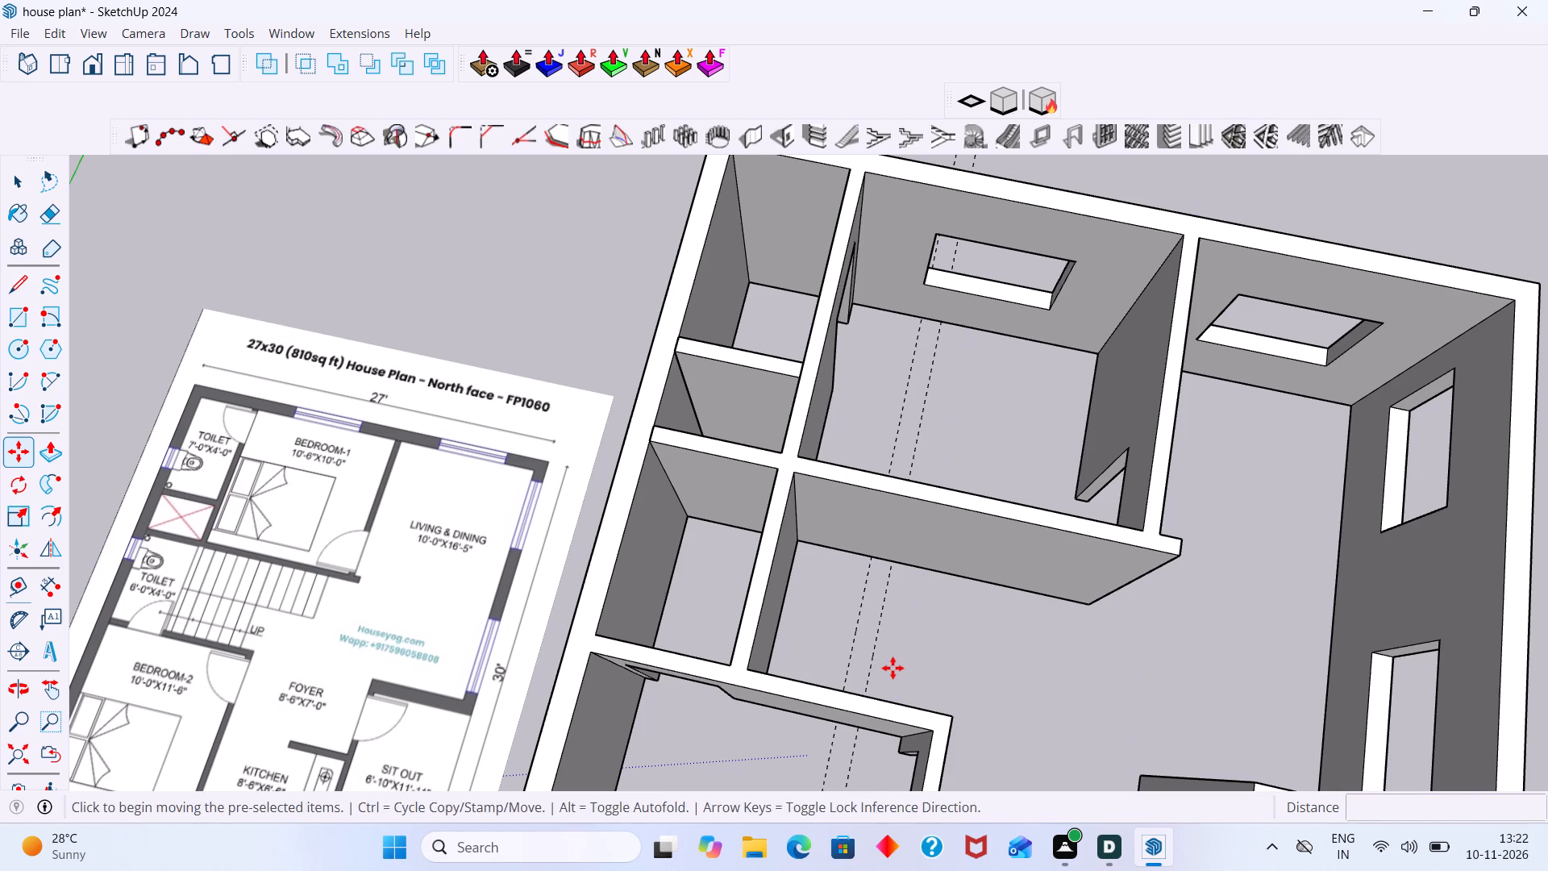
# Copy the 10" tread guide another 10" along the red axis and array it as nine equally spaced copies.
pyautogui.click(876, 657)
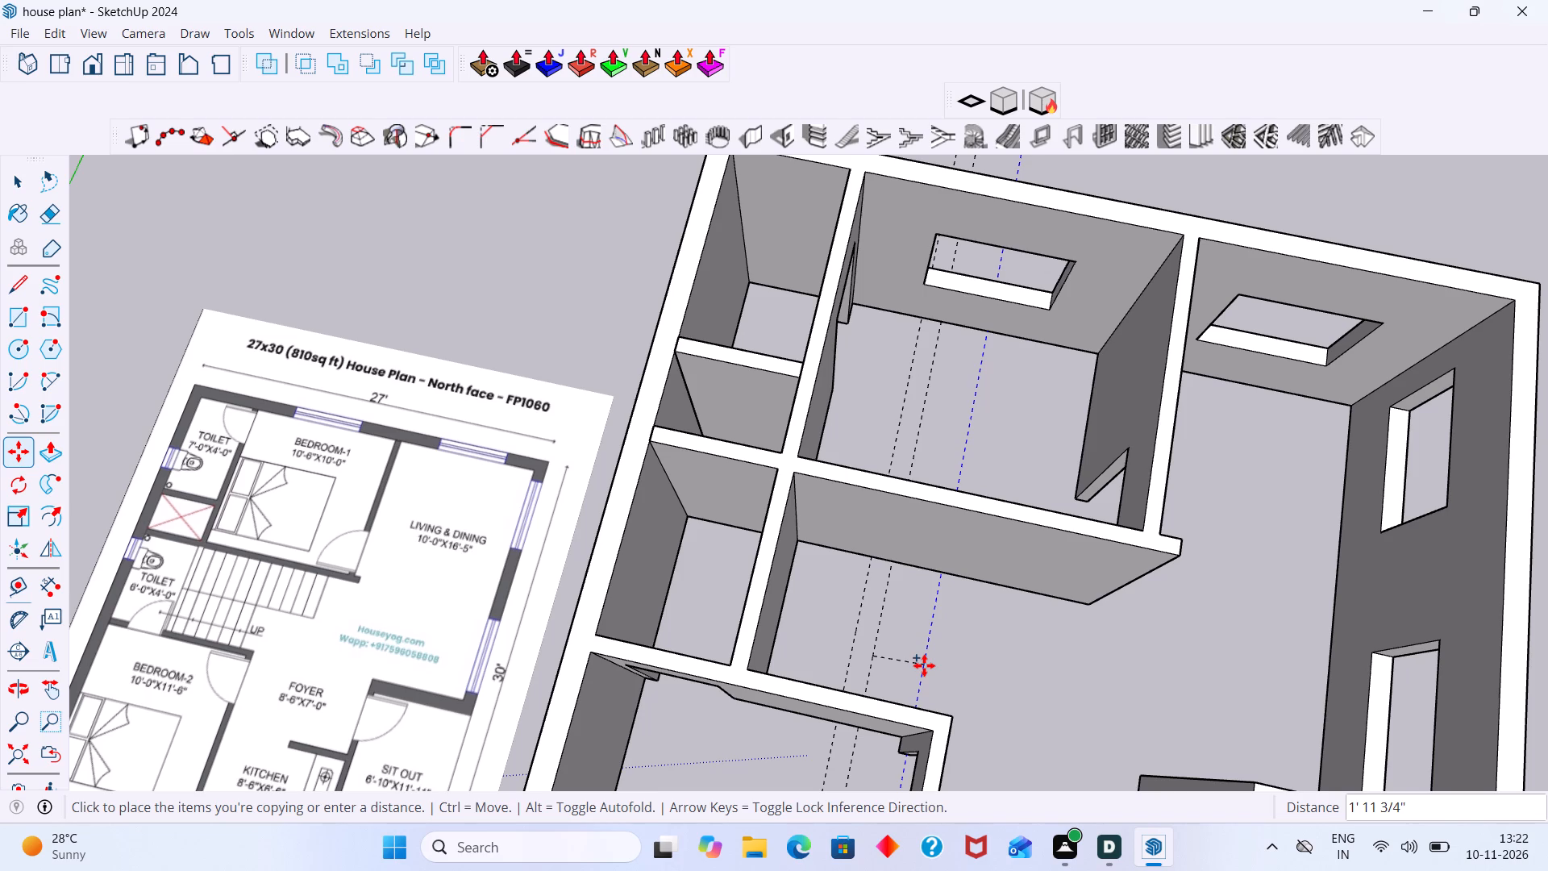
pyautogui.press('Right')
pyautogui.press('1')
pyautogui.write('0"')
pyautogui.press('Return')
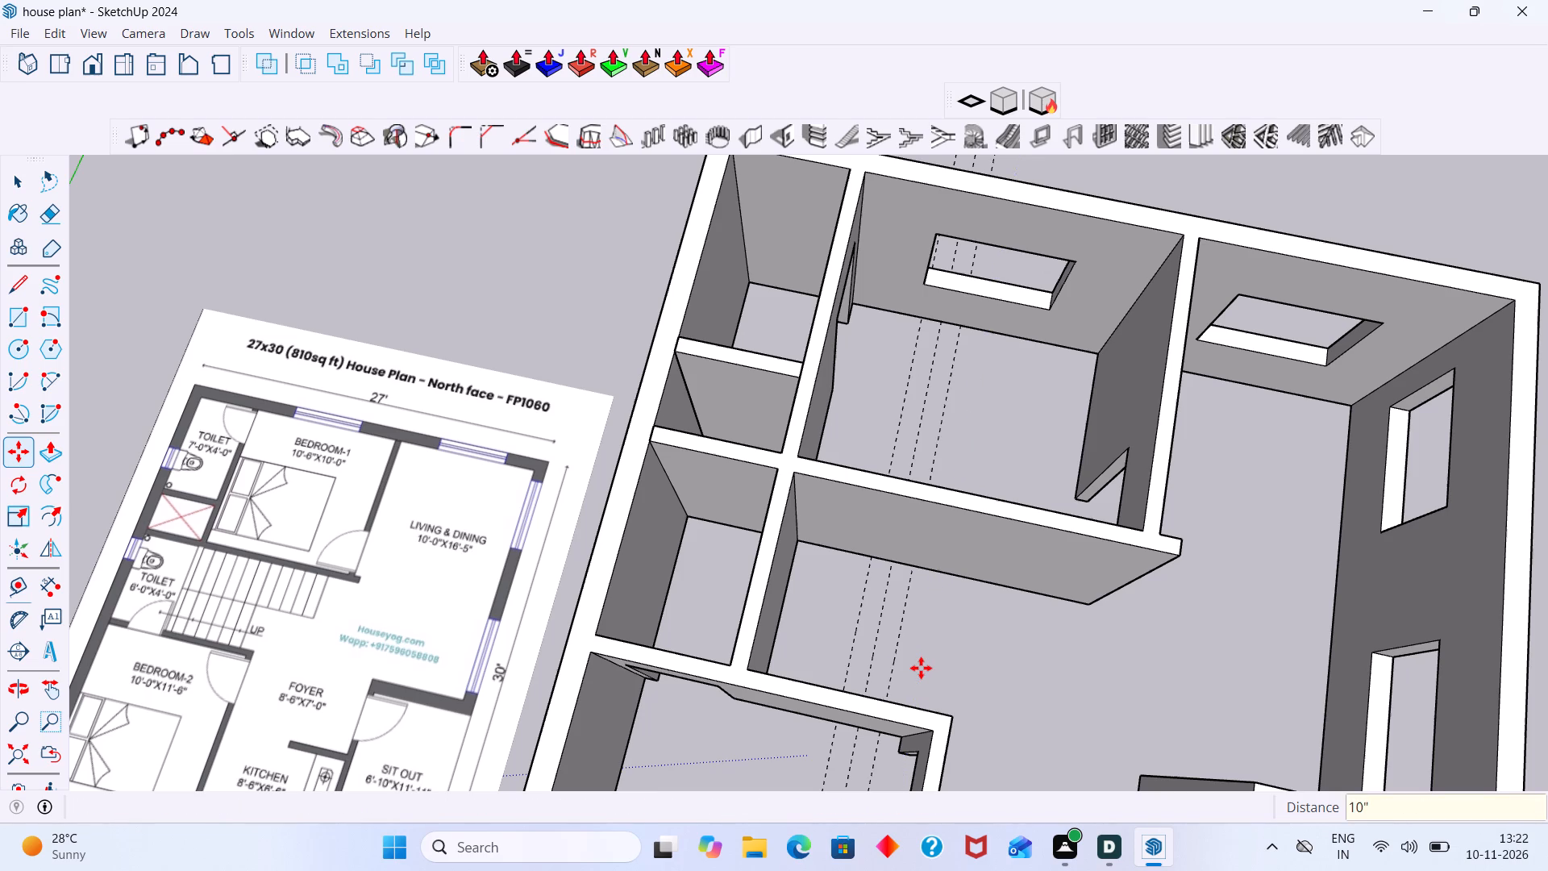
pyautogui.press('*')
pyautogui.press('9')
pyautogui.press('Return')
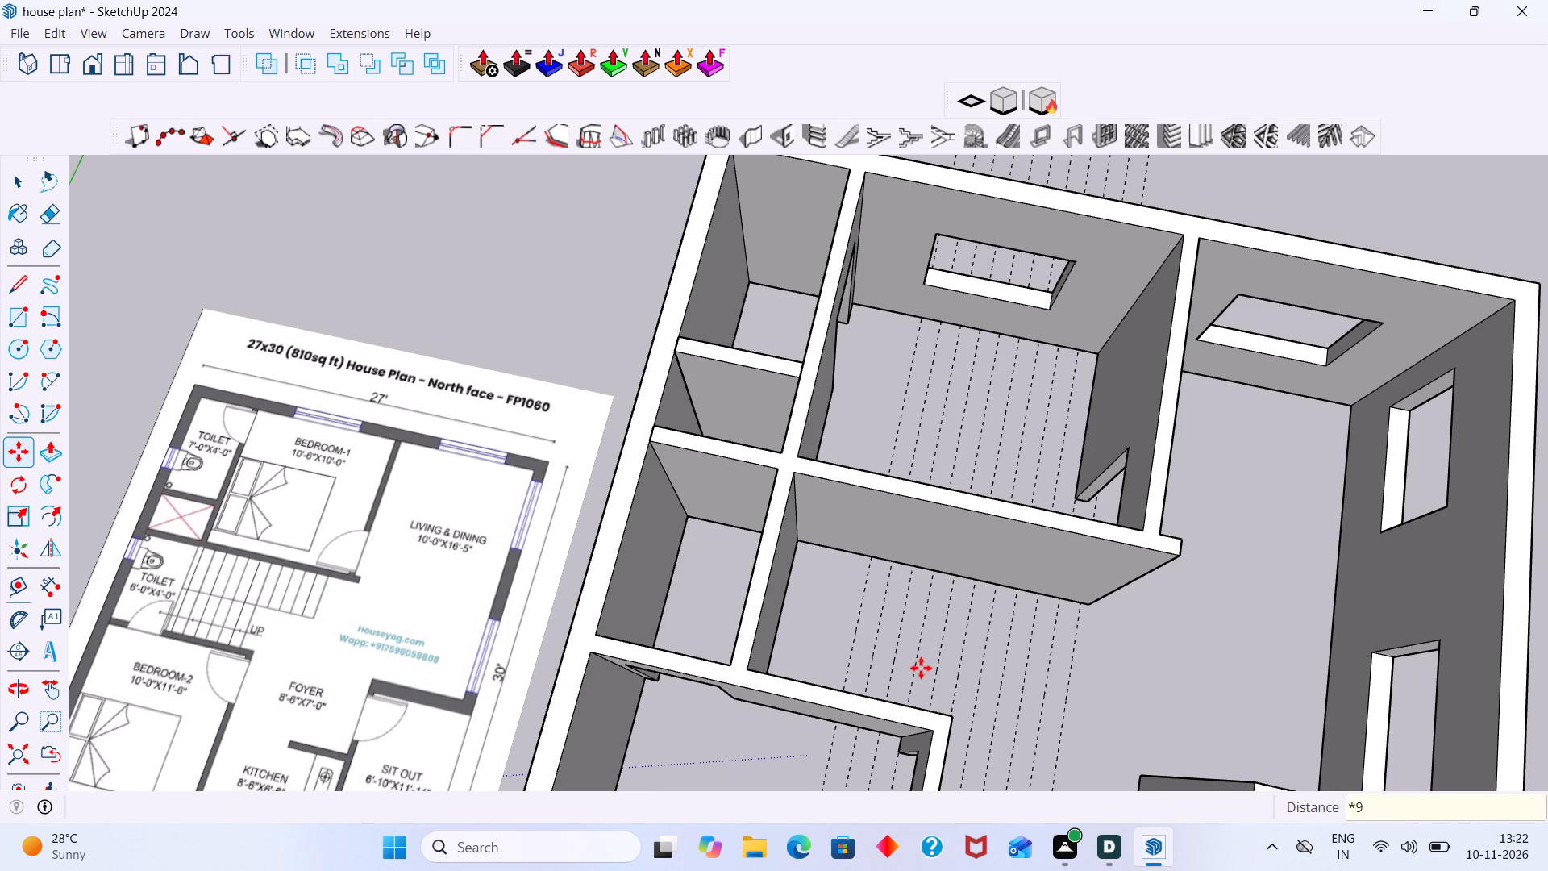
pyautogui.scroll(-4, 921, 668)
pyautogui.hscroll(-3, 921, 668)
pyautogui.press('space')
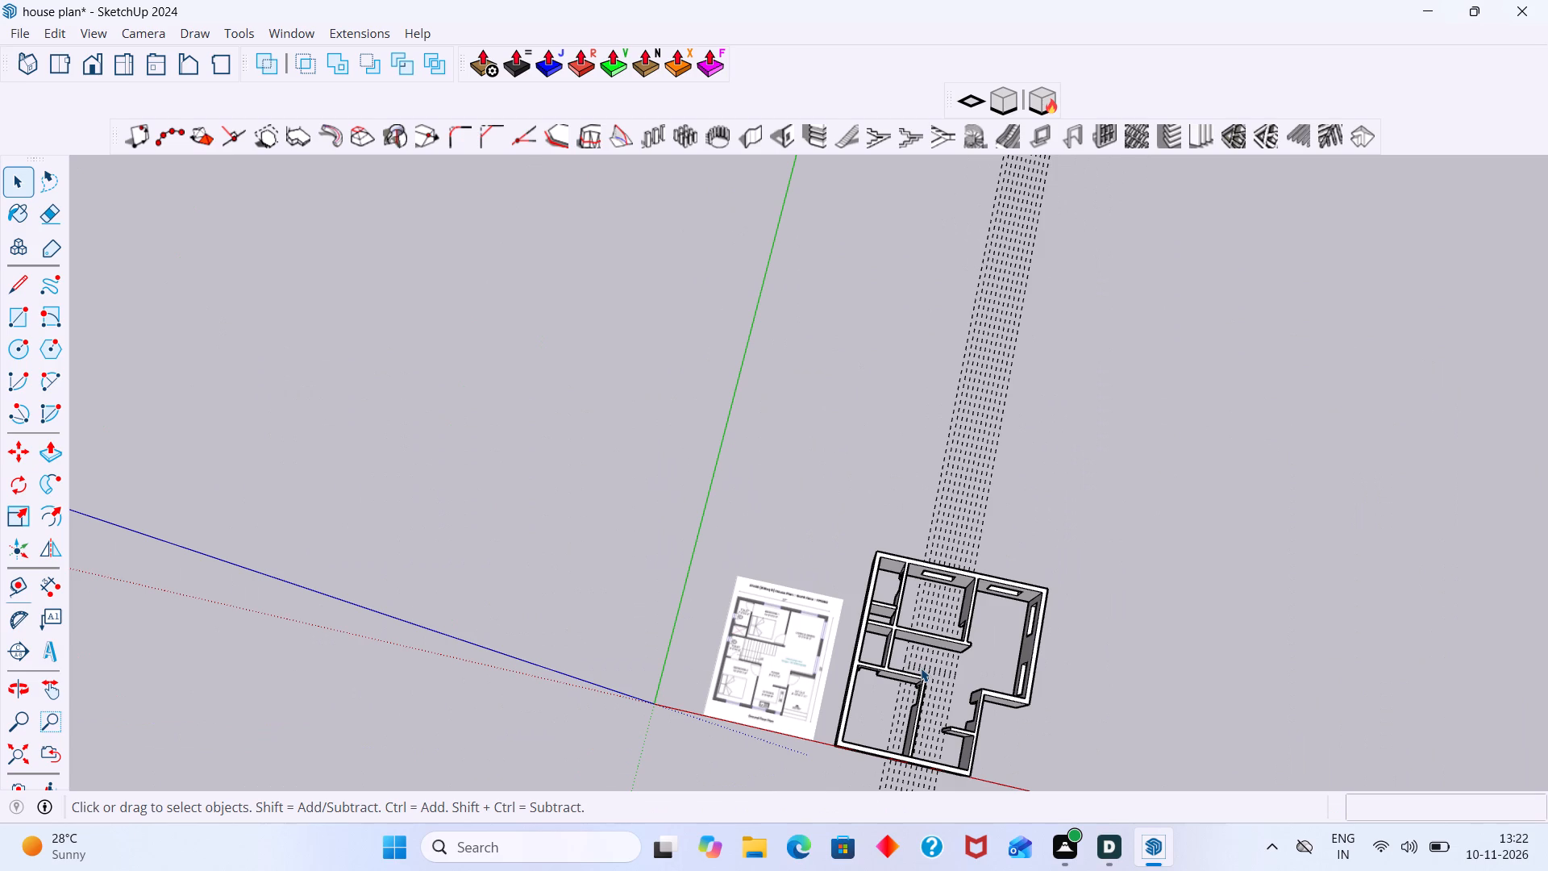
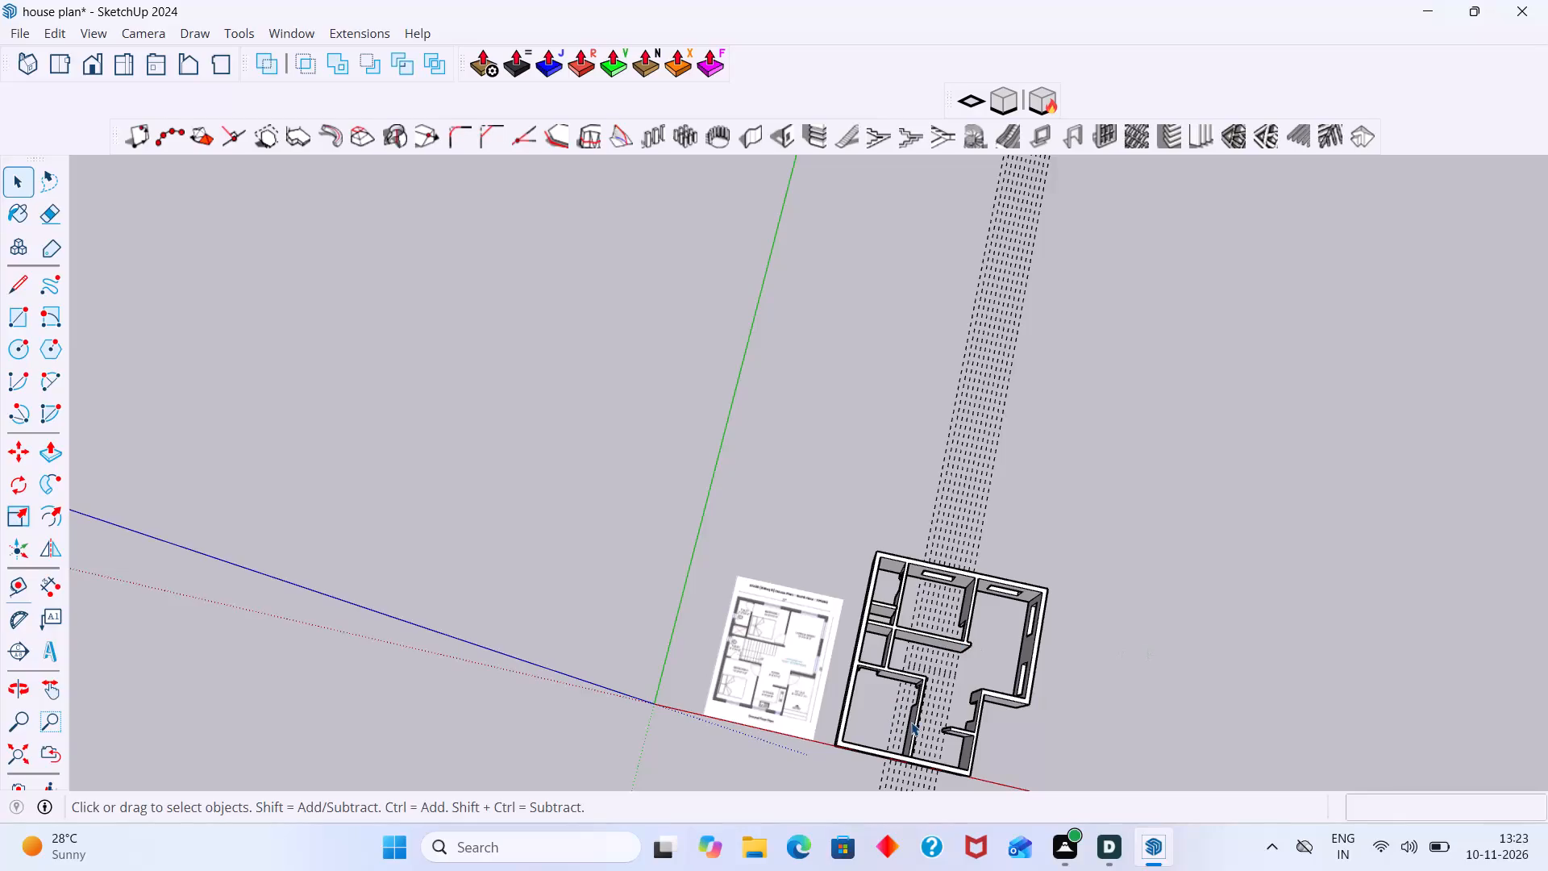
# Draw a 6' line across the staircase floor along the guide nearest the lower toilet, from wall base to wall base.
pyautogui.scroll(-17, 953, 699)
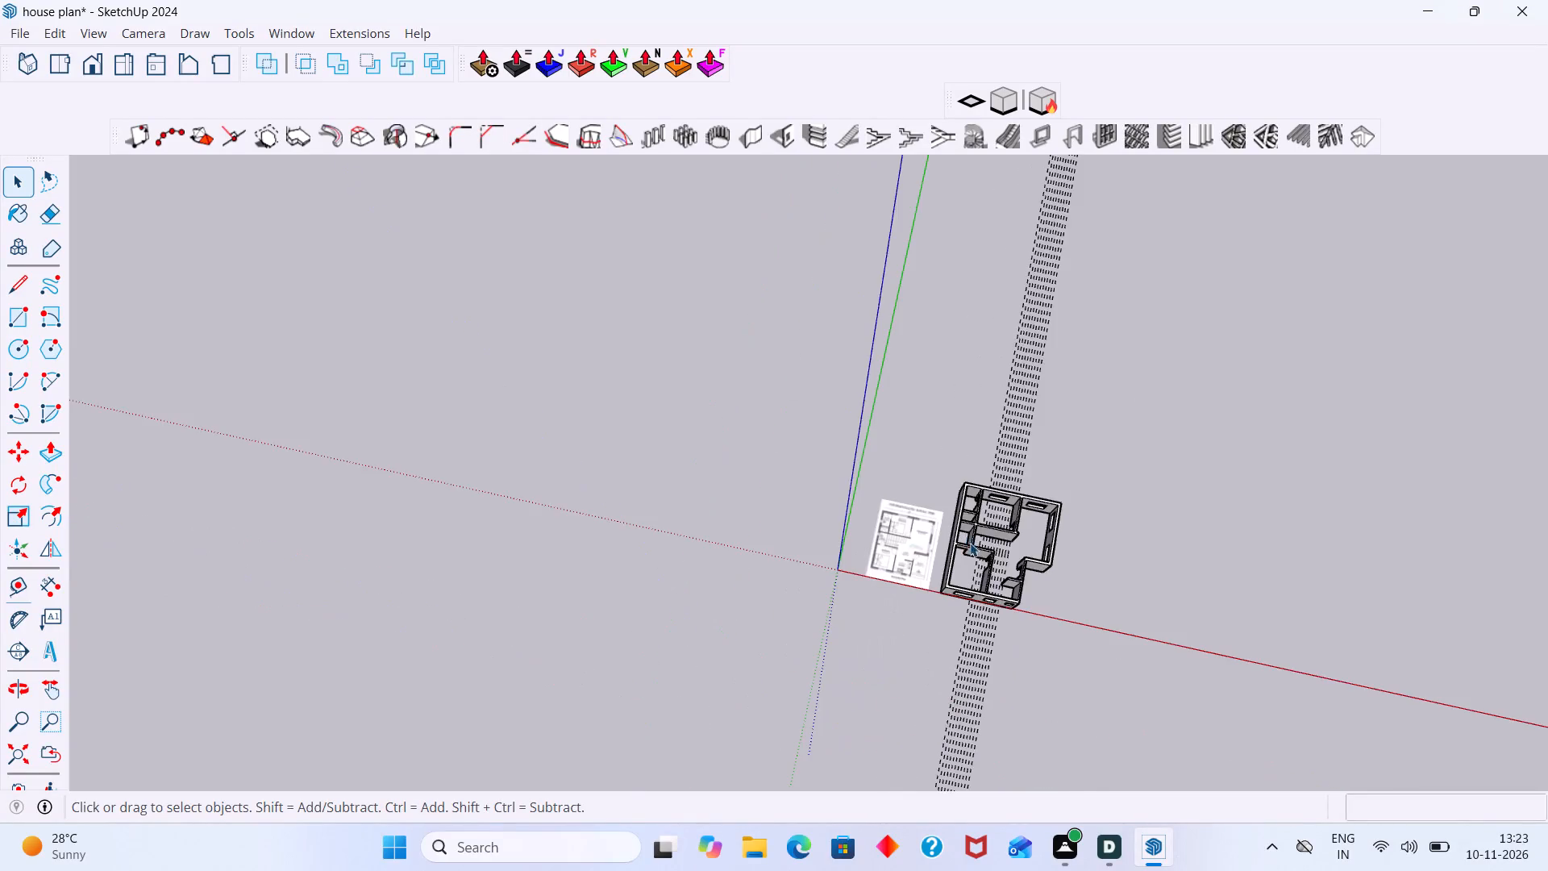
pyautogui.moveTo(971, 547); pyautogui.dragTo(1125, 567, button='middle')
pyautogui.scroll(19, 1072, 486)
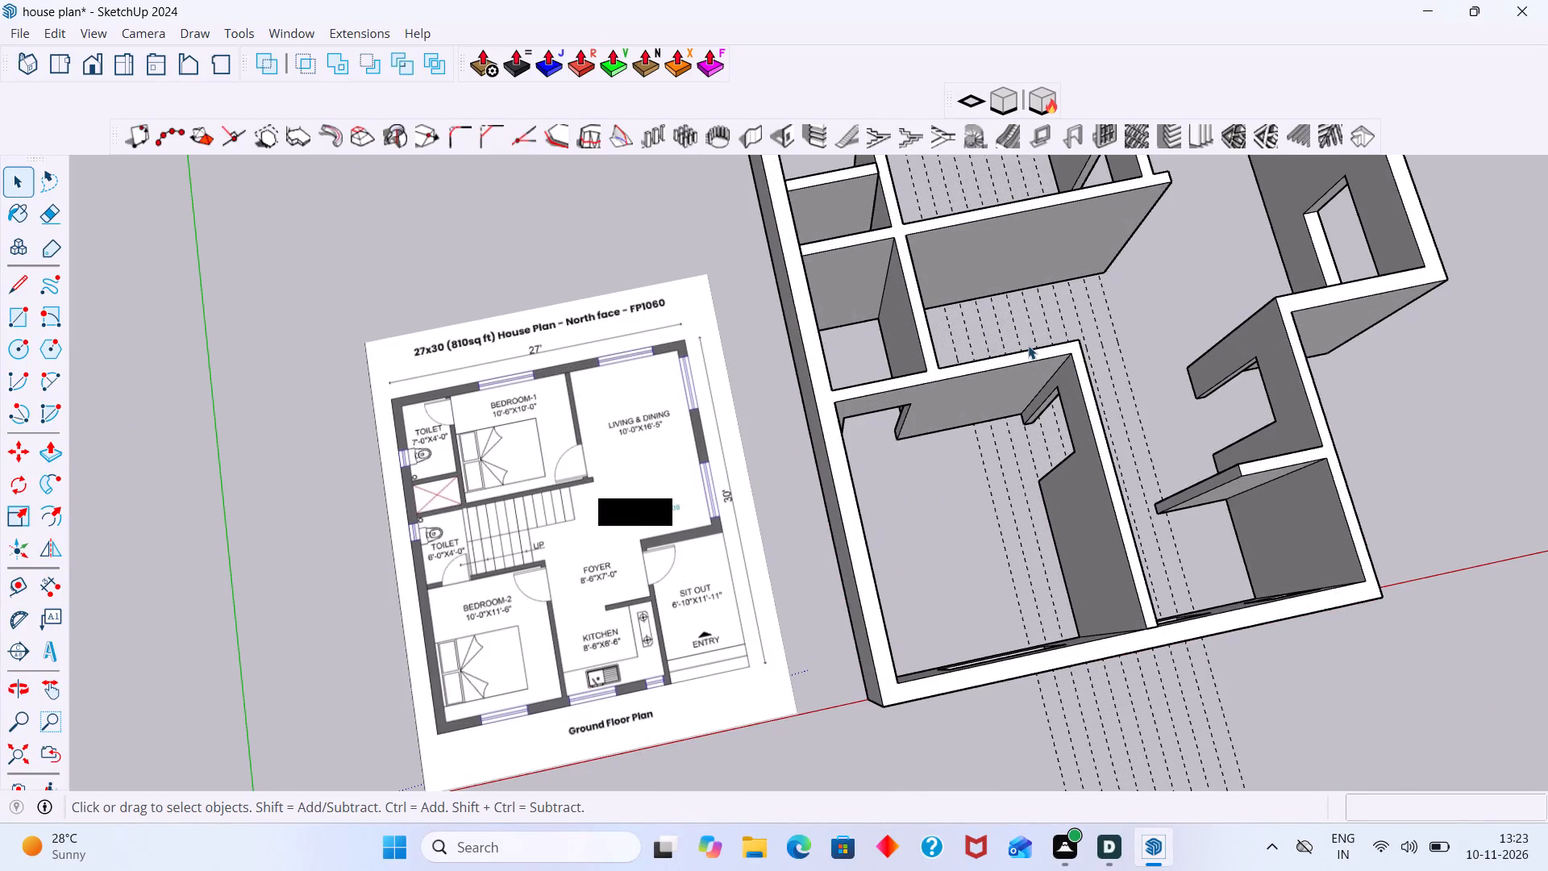
pyautogui.moveTo(1025, 352); pyautogui.dragTo(874, 565, button='middle')
pyautogui.moveTo(845, 511); pyautogui.dragTo(846, 495, button='middle')
pyautogui.scroll(2, 951, 498)
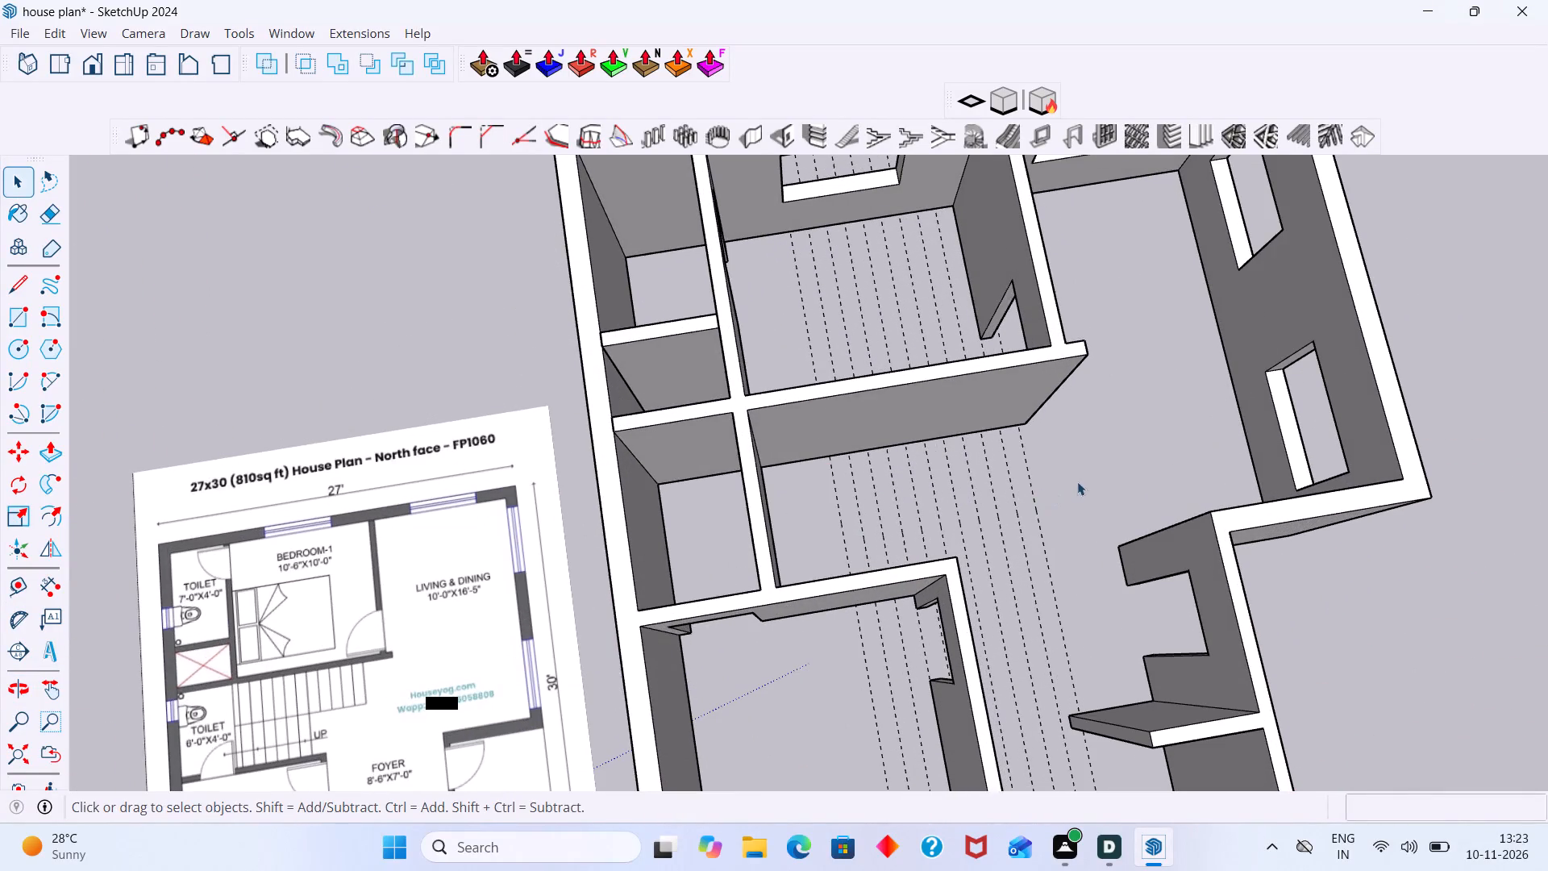
pyautogui.press('l')
pyautogui.moveTo(832, 488); pyautogui.dragTo(850, 571, button='middle')
pyautogui.scroll(3, 862, 506)
pyautogui.moveTo(862, 489); pyautogui.dragTo(849, 427, button='middle')
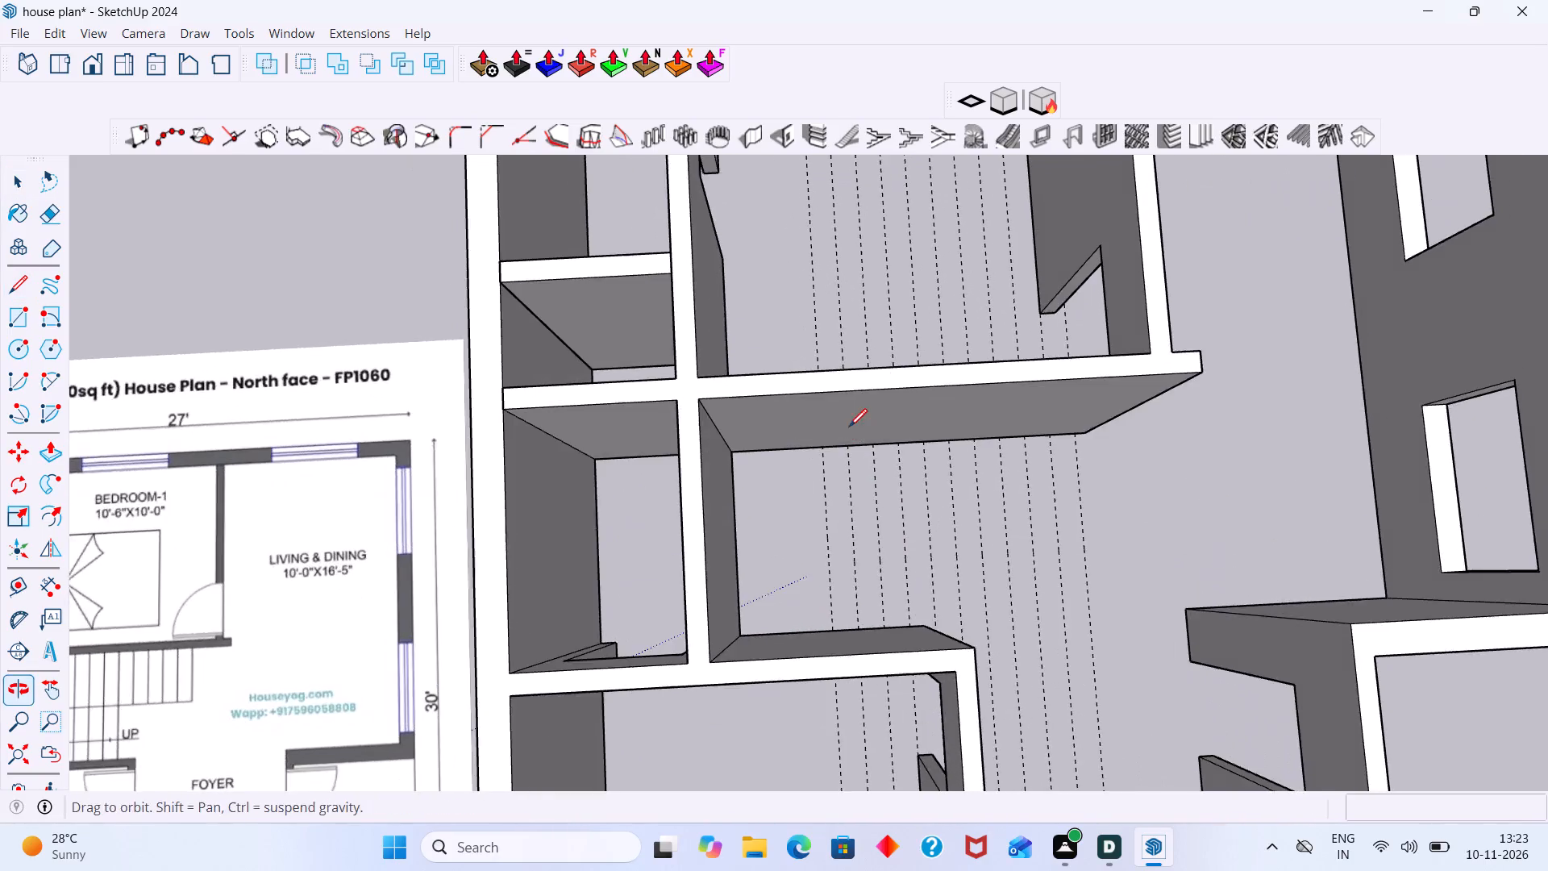
pyautogui.moveTo(849, 427); pyautogui.dragTo(850, 427, button='middle')
pyautogui.scroll(2, 826, 437)
pyautogui.click(823, 449)
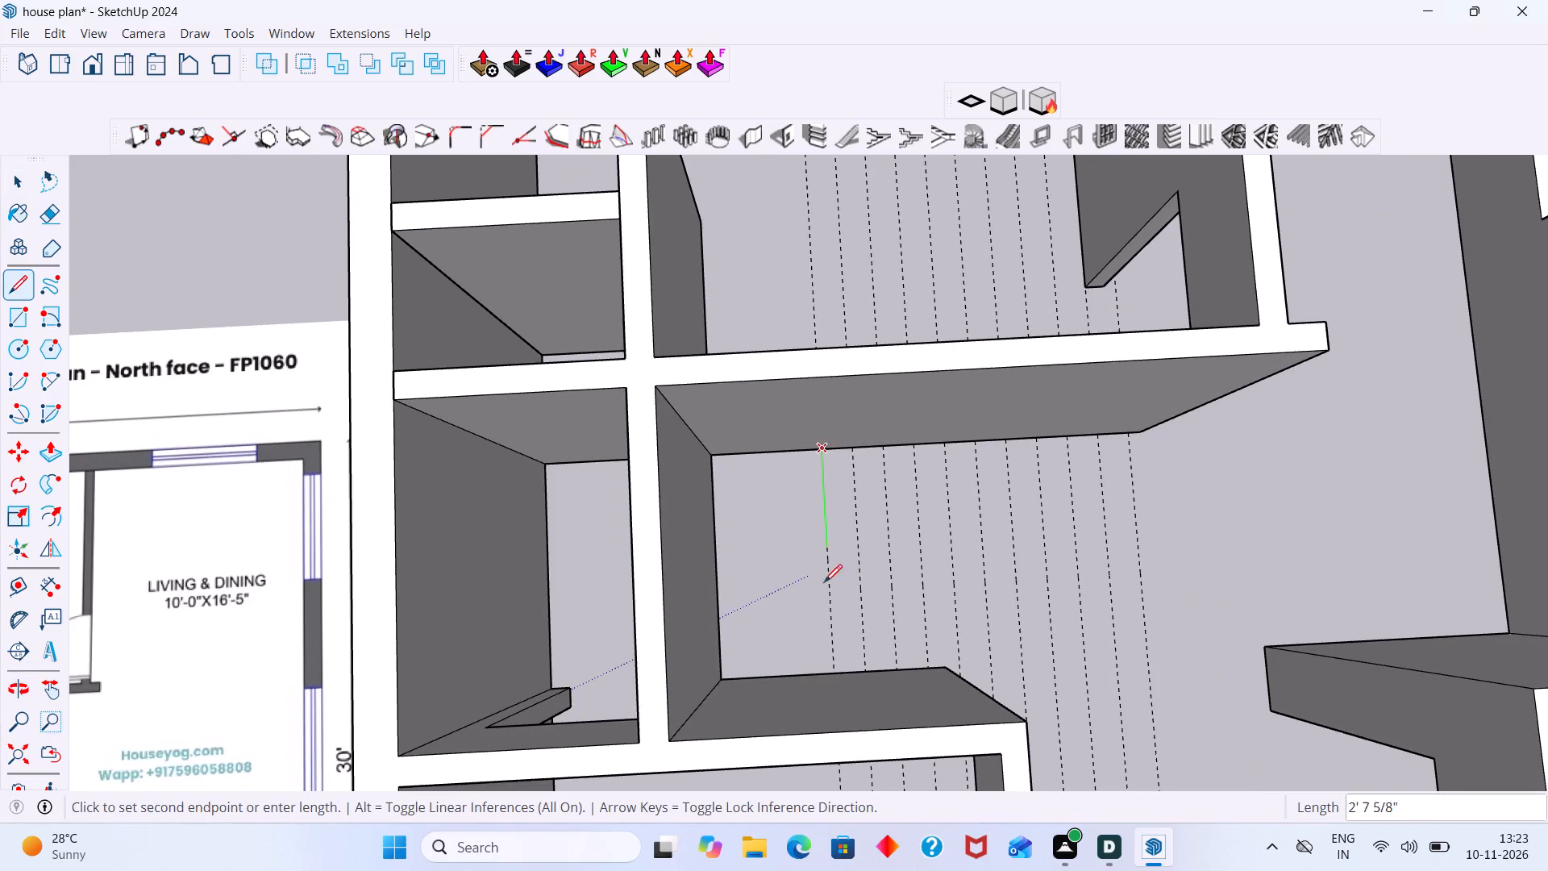
pyautogui.click(832, 671)
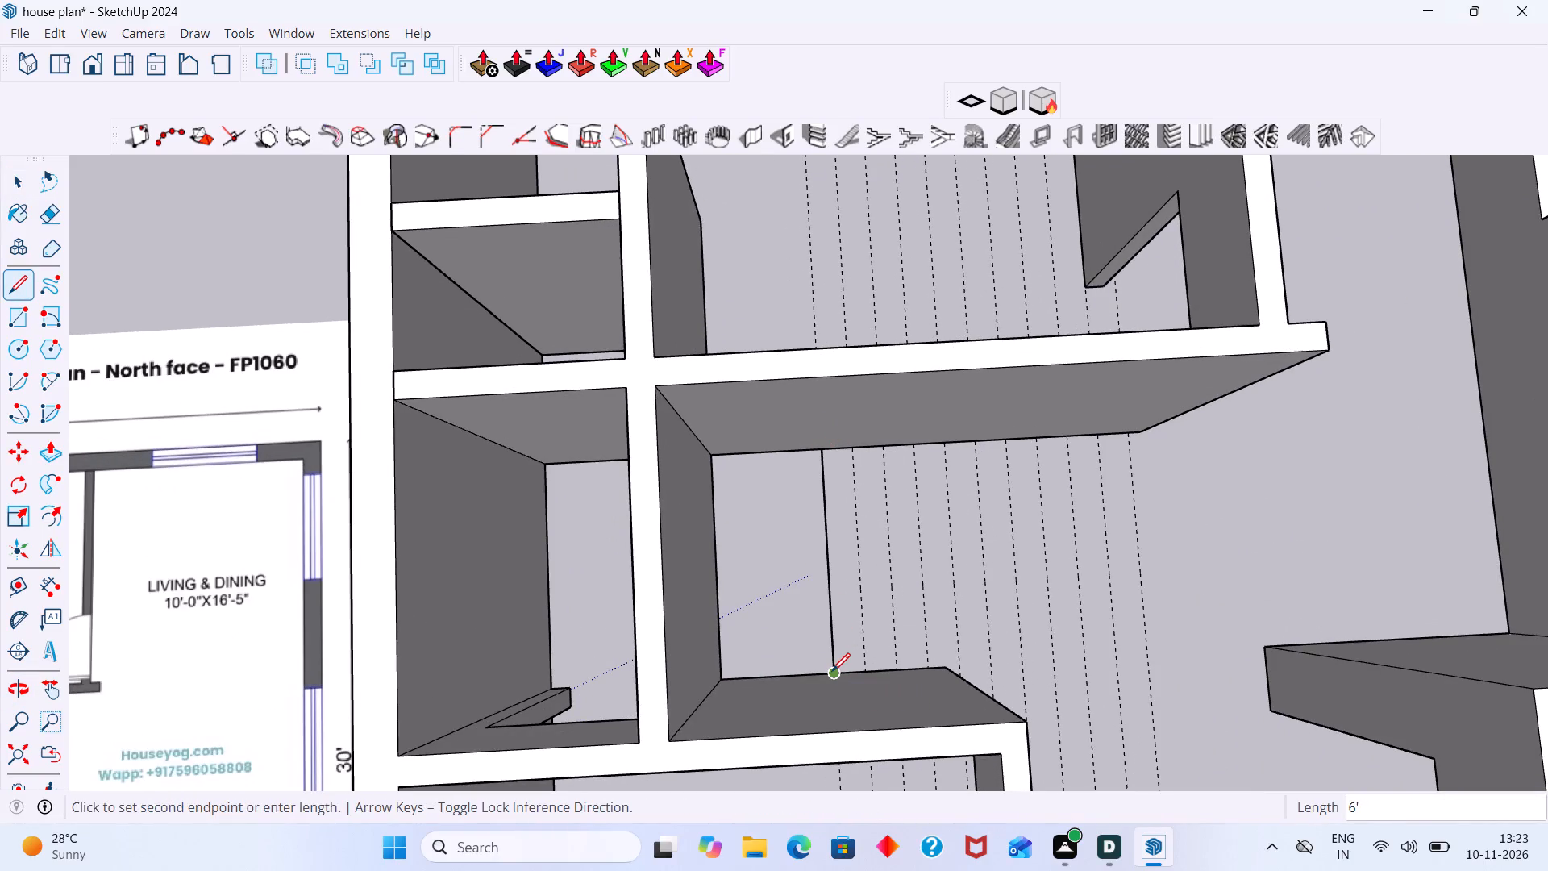
pyautogui.press('space')
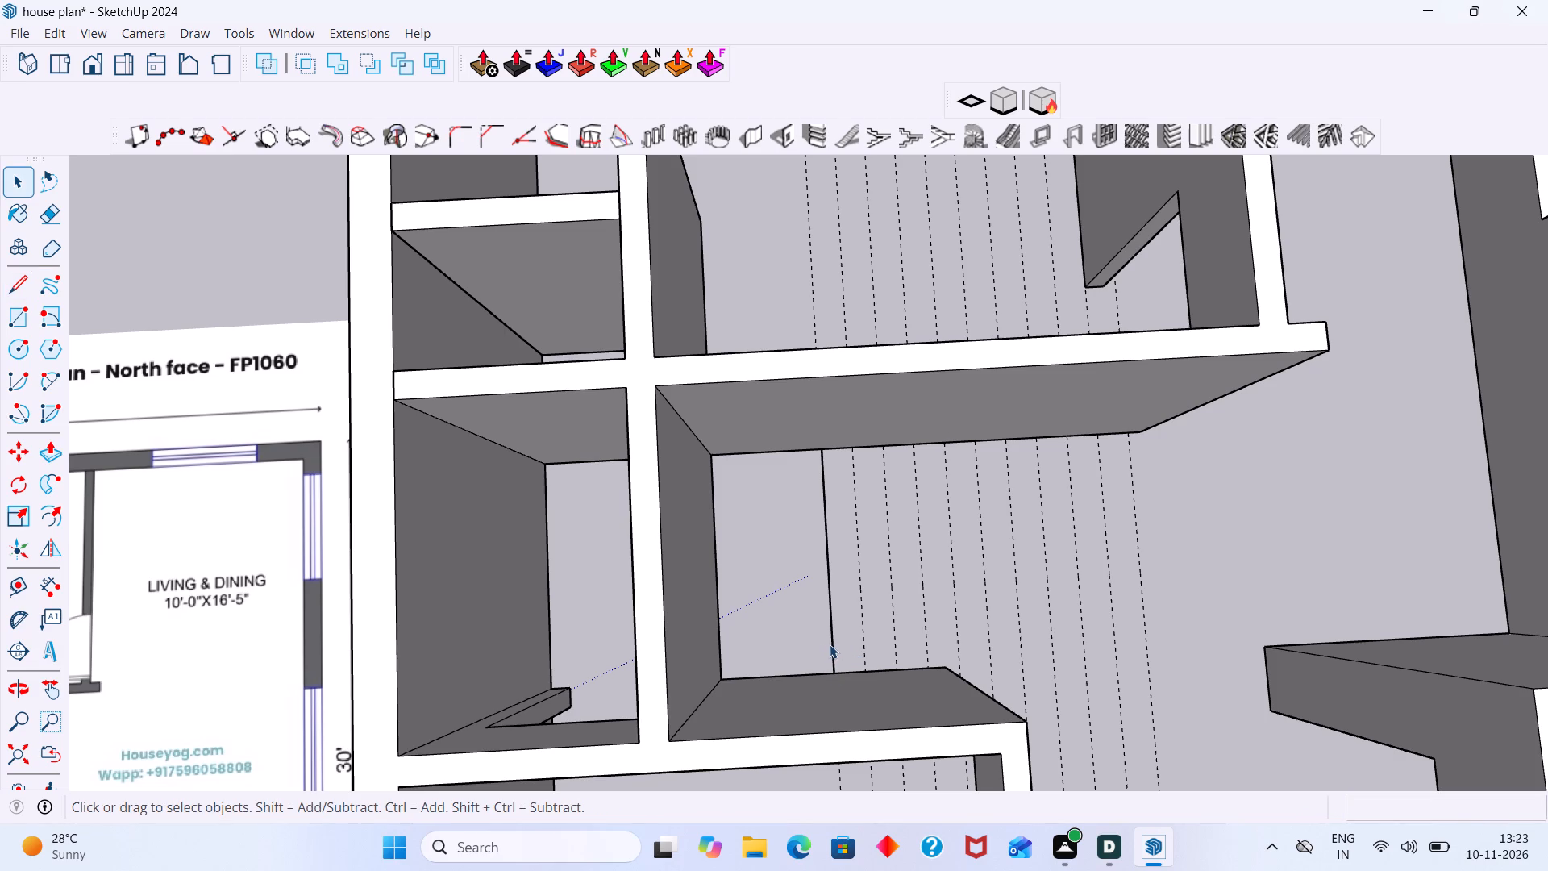
# Copy the 6' tread line 10" along the red axis, away from the toilet, and array it as nine equally spaced copies.
pyautogui.click(830, 644)
pyautogui.press('m')
pyautogui.click(830, 644)
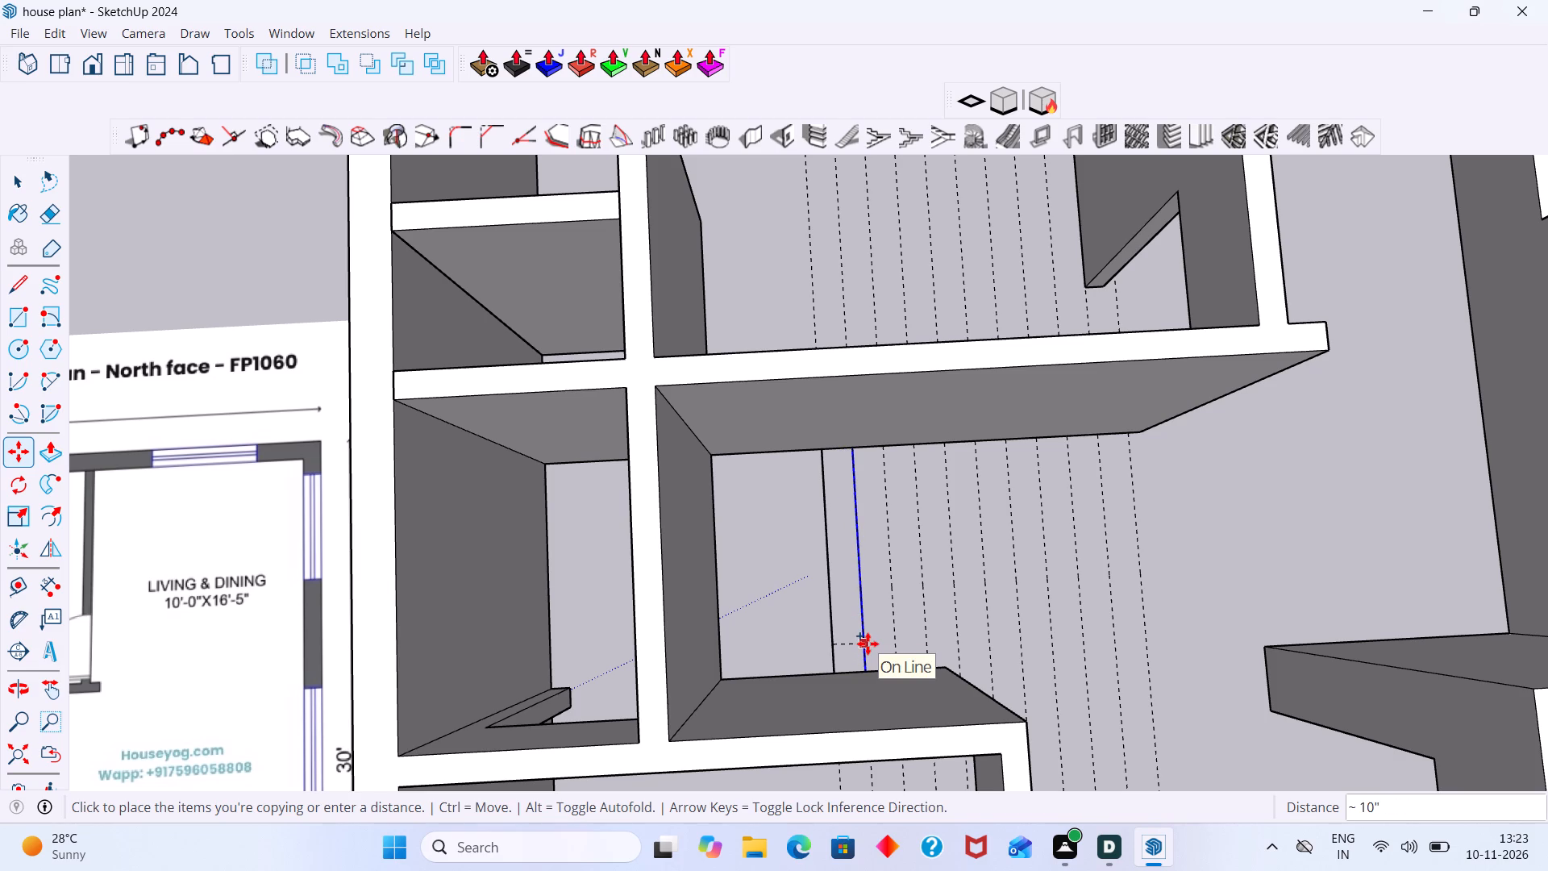
pyautogui.press('Right')
pyautogui.click(870, 643)
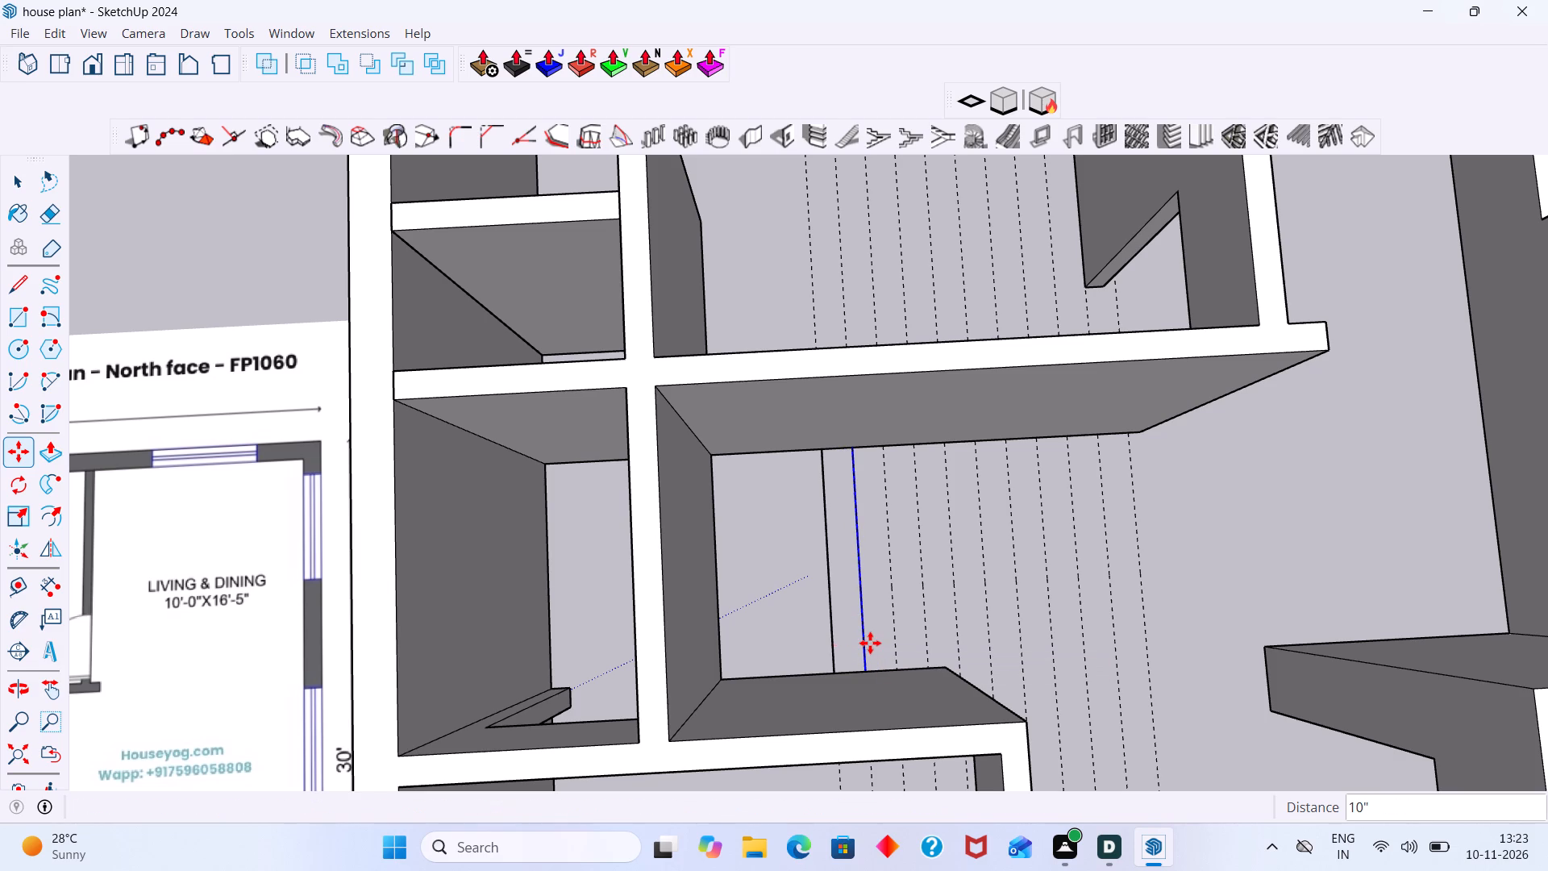
pyautogui.write('*9')
pyautogui.press('Return')
pyautogui.press('space')
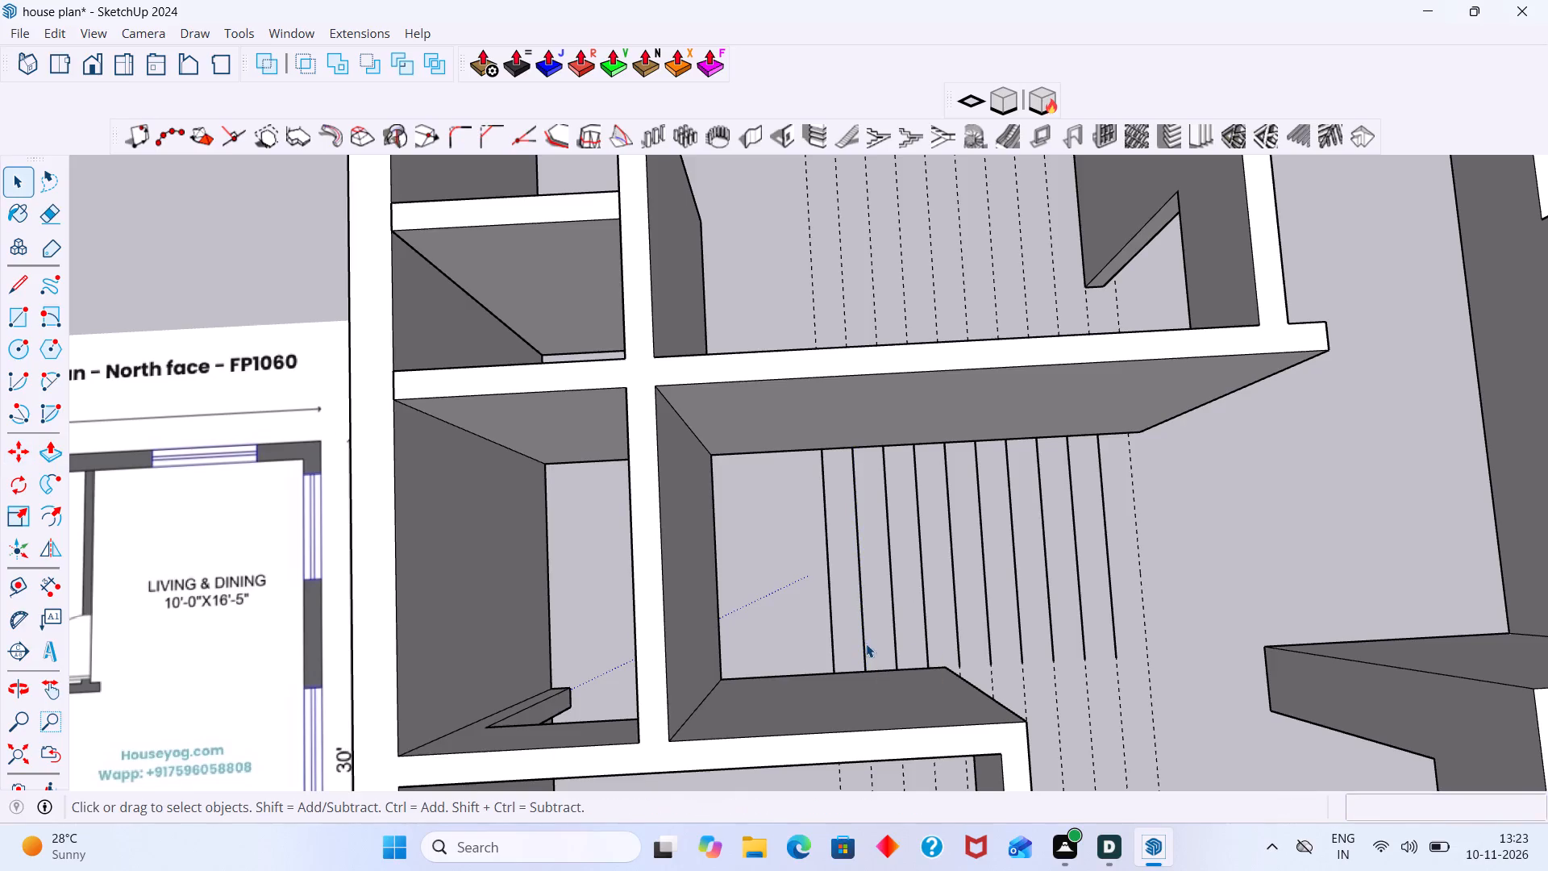
# Examine the staircase treads on the ground floor plan image and compare them with the tread lines in the model.
pyautogui.scroll(-6, 1018, 636)
pyautogui.moveTo(1050, 615); pyautogui.dragTo(1026, 527, button='middle')
pyautogui.scroll(-3, 953, 561)
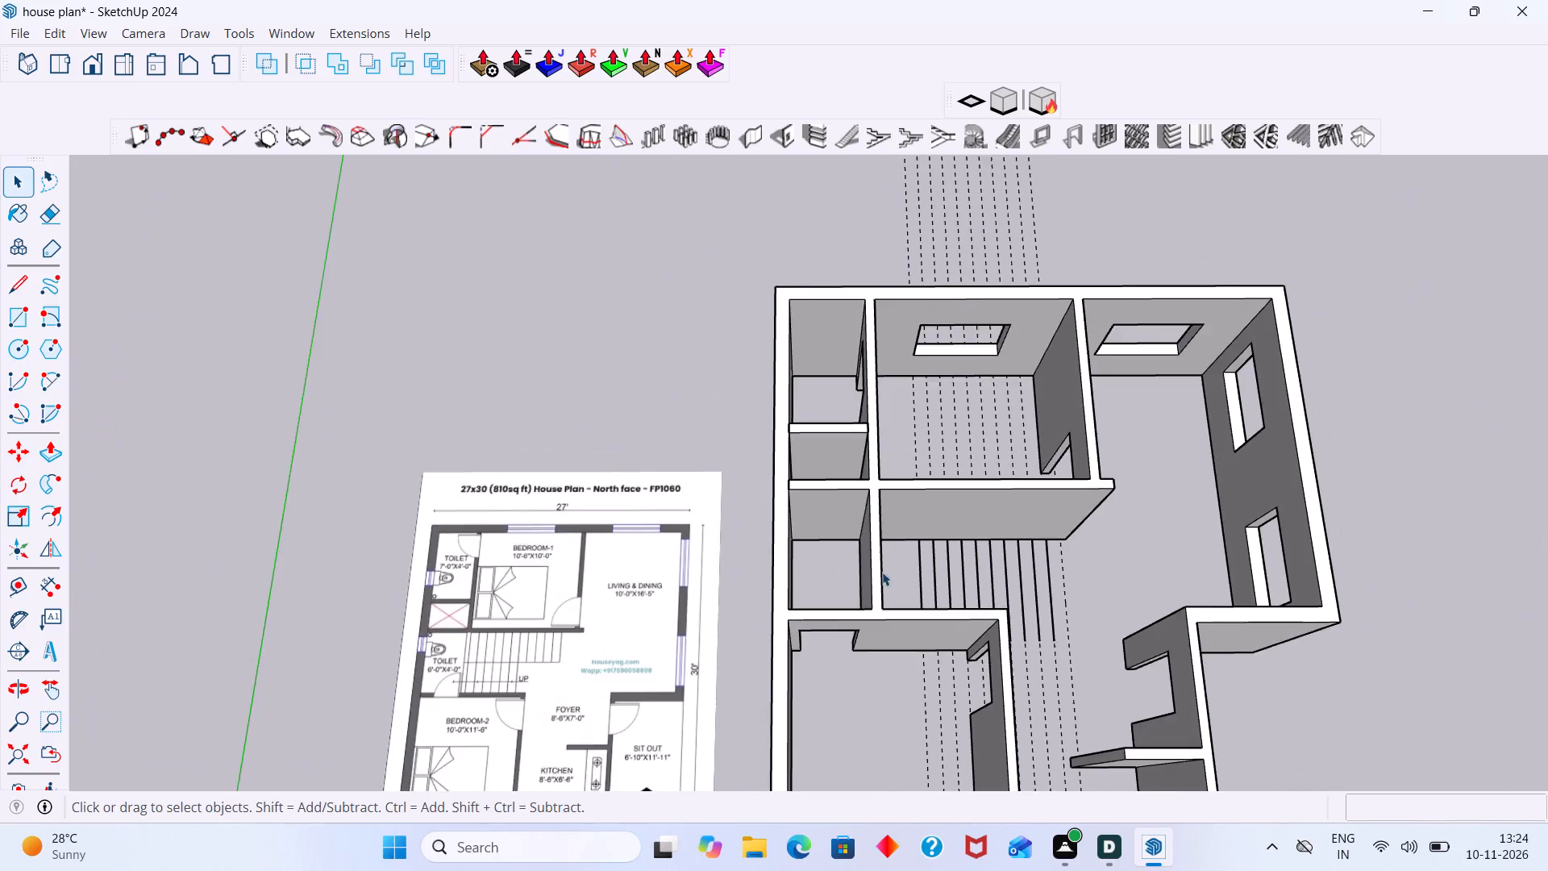
pyautogui.scroll(-1, 882, 572)
pyautogui.scroll(11, 589, 636)
pyautogui.scroll(-7, 519, 680)
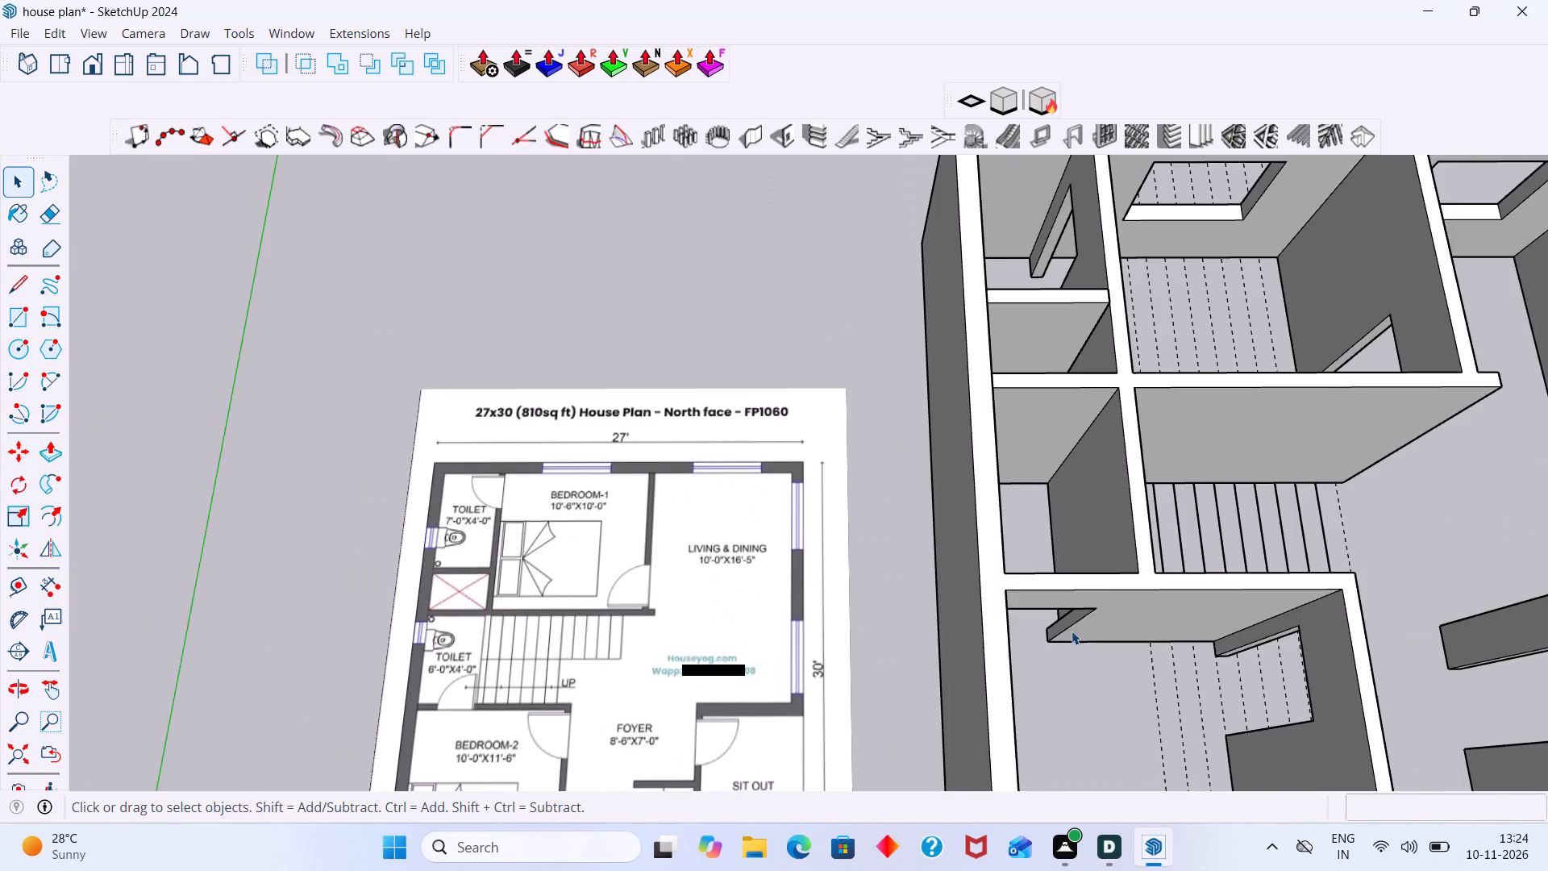
pyautogui.moveTo(1296, 539); pyautogui.dragTo(1223, 640, button='middle')
pyautogui.moveTo(1223, 636); pyautogui.dragTo(1308, 544, button='middle')
pyautogui.scroll(1, 1238, 563)
pyautogui.moveTo(1214, 572); pyautogui.dragTo(1183, 630, button='middle')
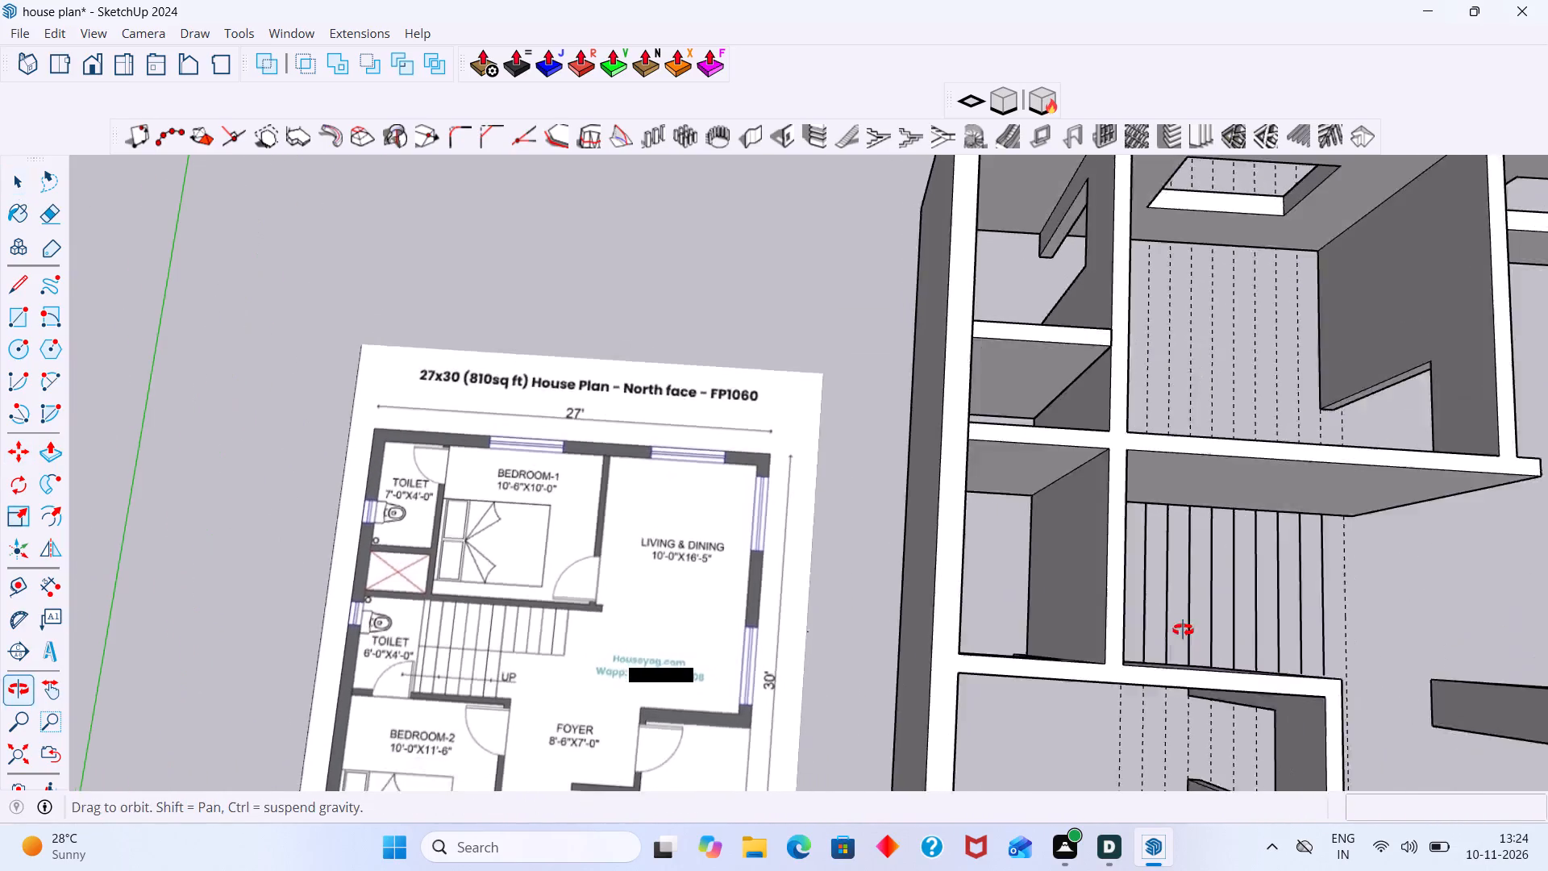
pyautogui.moveTo(1183, 630); pyautogui.dragTo(1101, 591, button='middle')
pyautogui.scroll(1, 418, 561)
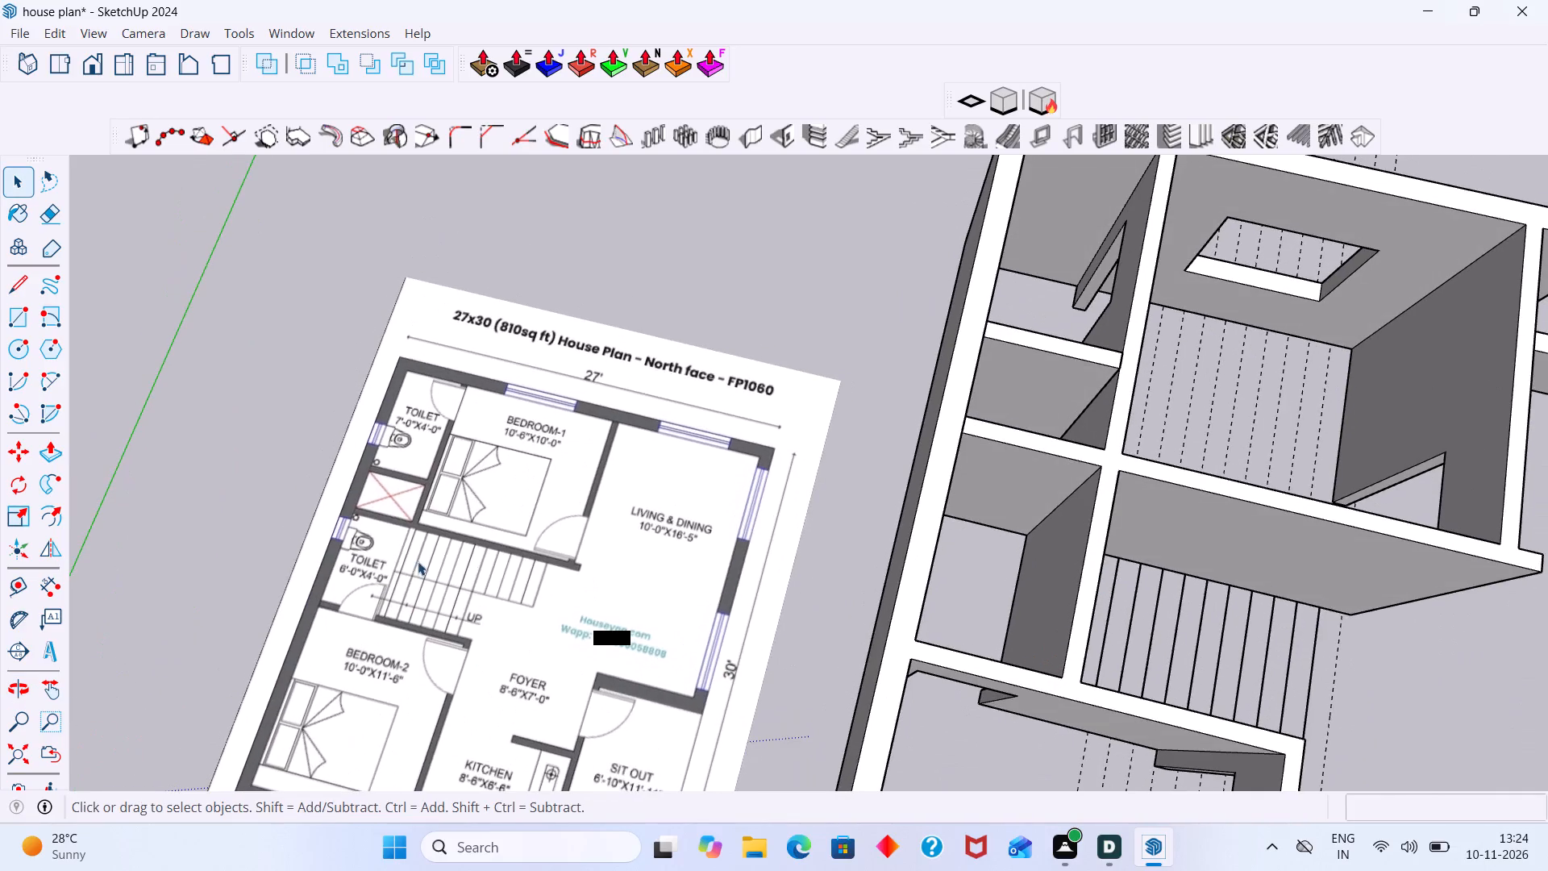
pyautogui.scroll(8, 418, 561)
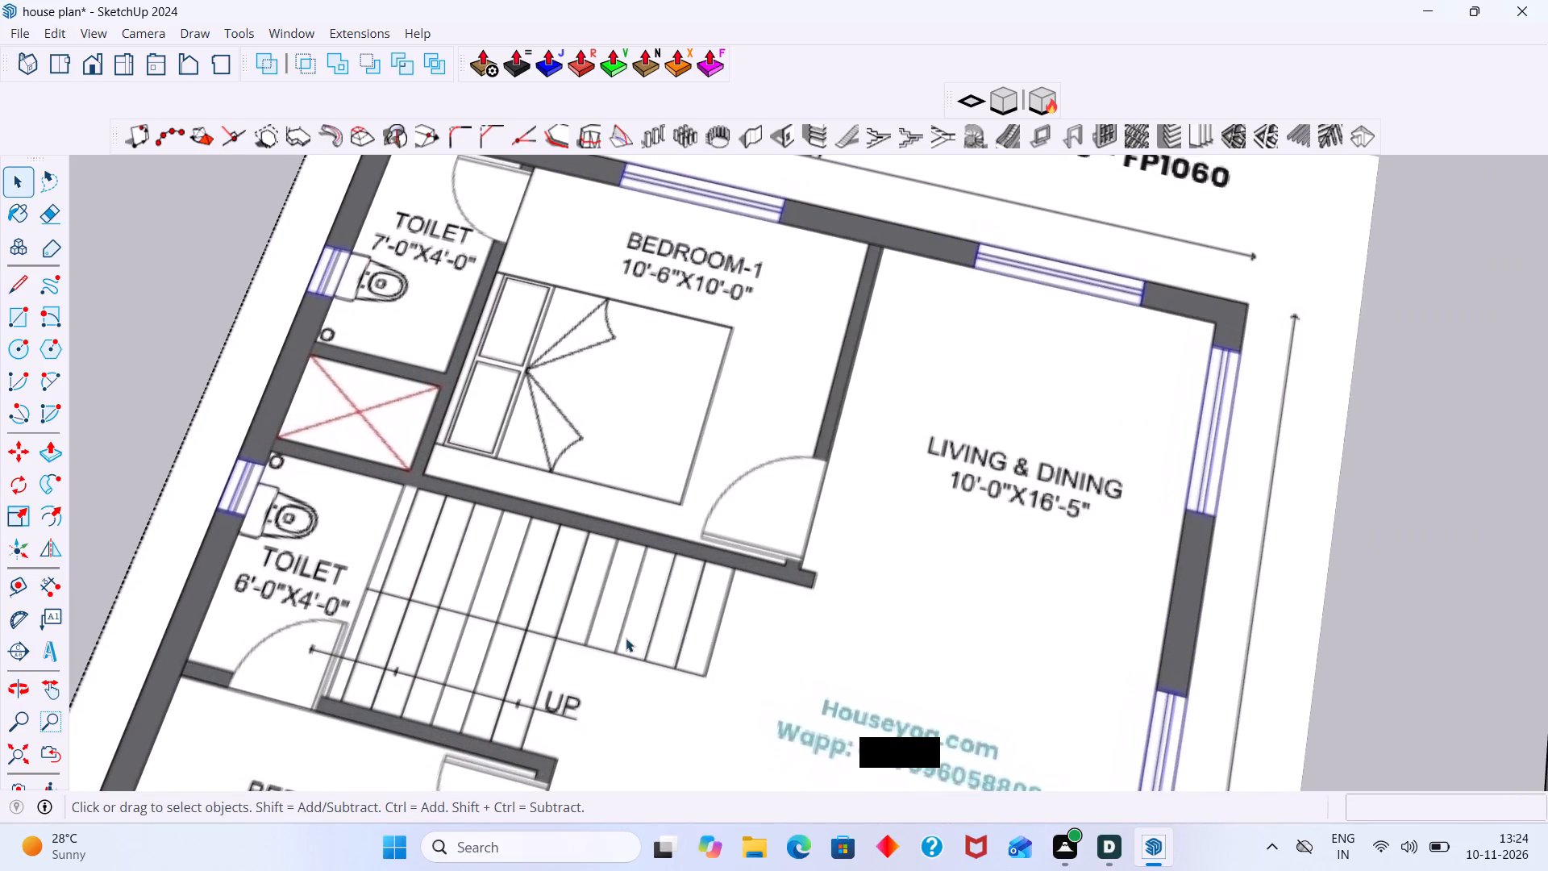
pyautogui.scroll(-15, 722, 673)
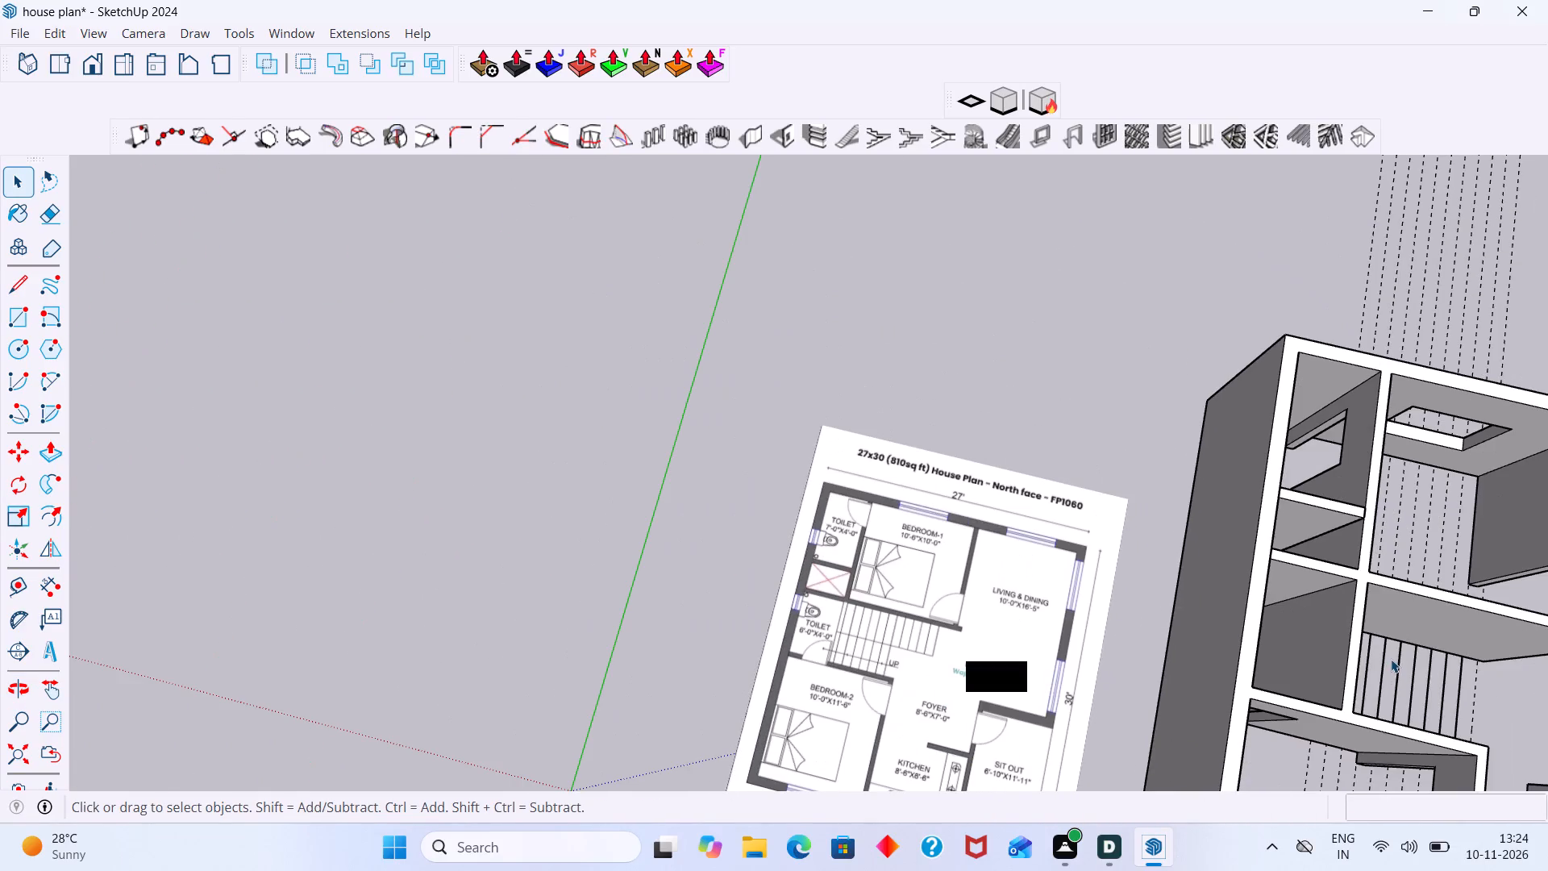
pyautogui.keyDown('shift'); pyautogui.moveTo(1447, 630); pyautogui.dragTo(1086, 561, button='middle'); pyautogui.keyUp('shift')
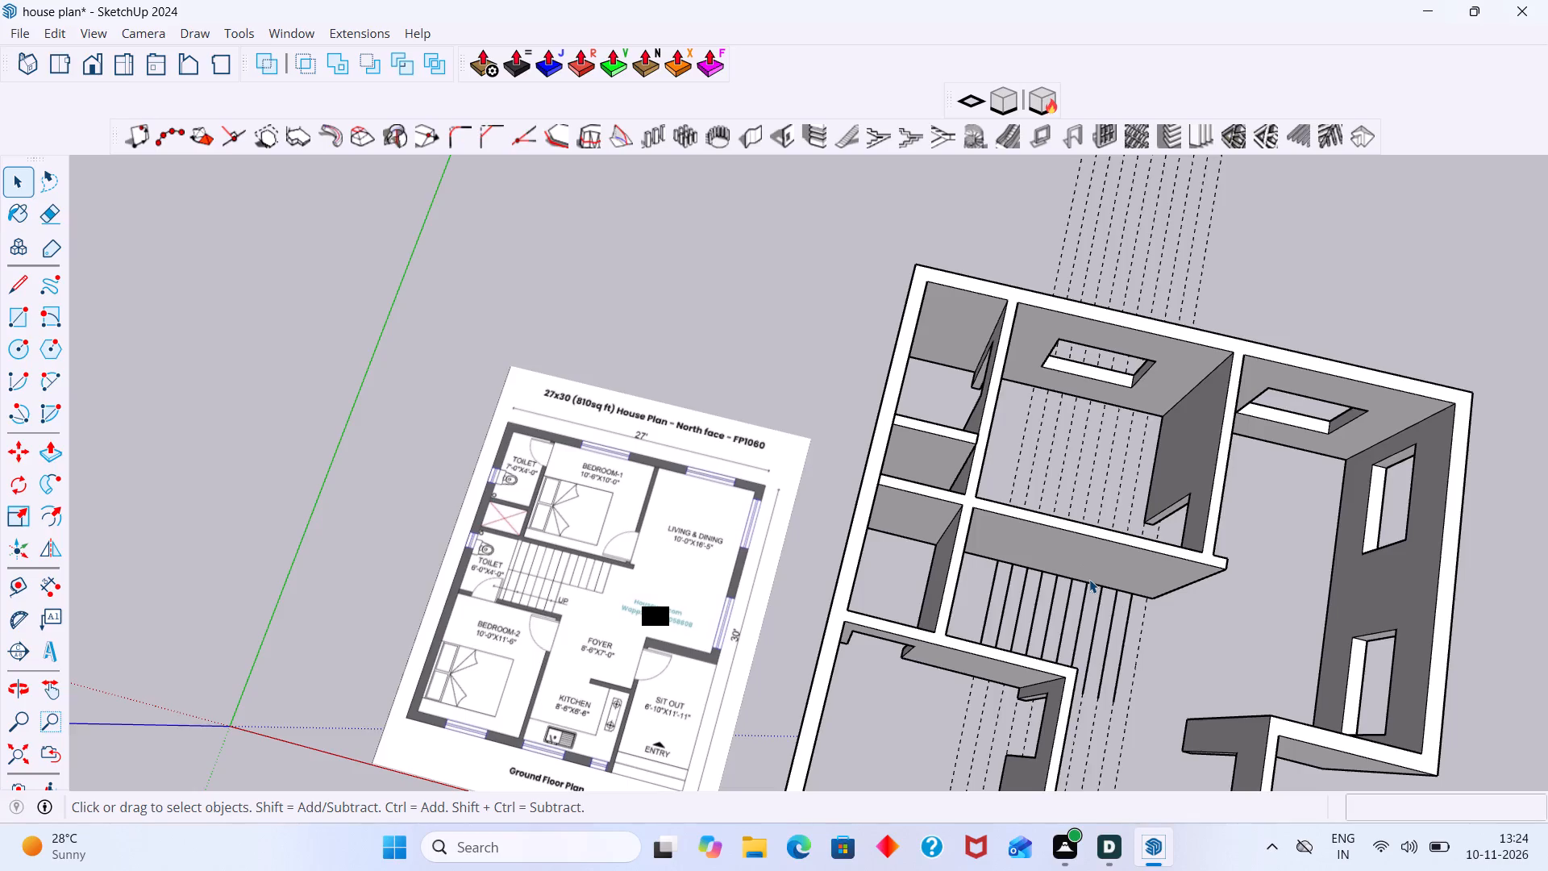
pyautogui.scroll(-1, 1122, 633)
pyautogui.moveTo(1127, 642); pyautogui.dragTo(1129, 615, button='middle')
pyautogui.scroll(2, 1131, 621)
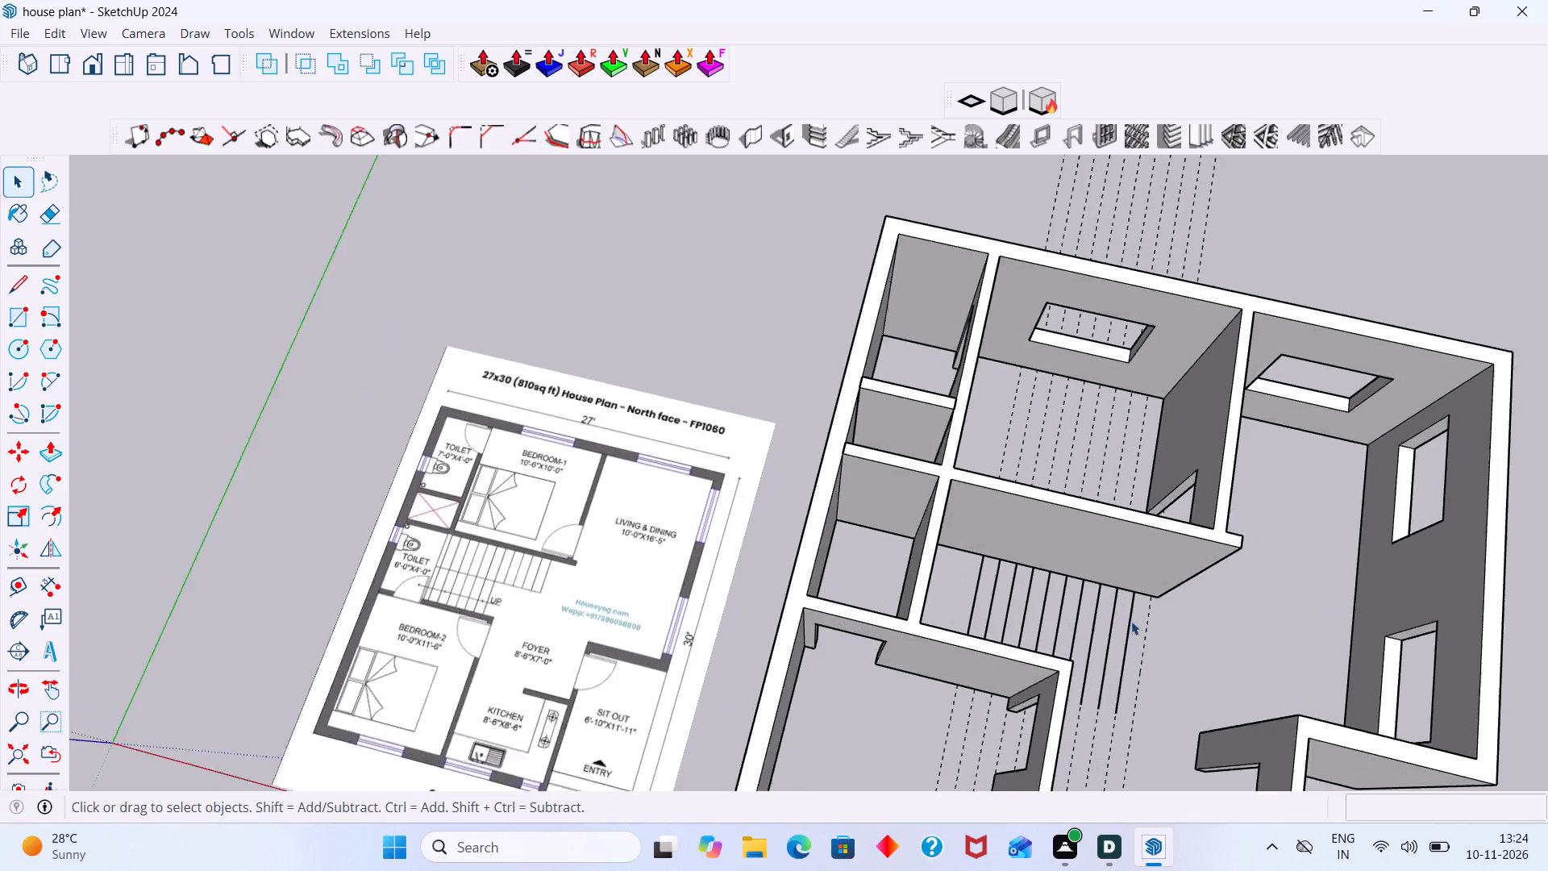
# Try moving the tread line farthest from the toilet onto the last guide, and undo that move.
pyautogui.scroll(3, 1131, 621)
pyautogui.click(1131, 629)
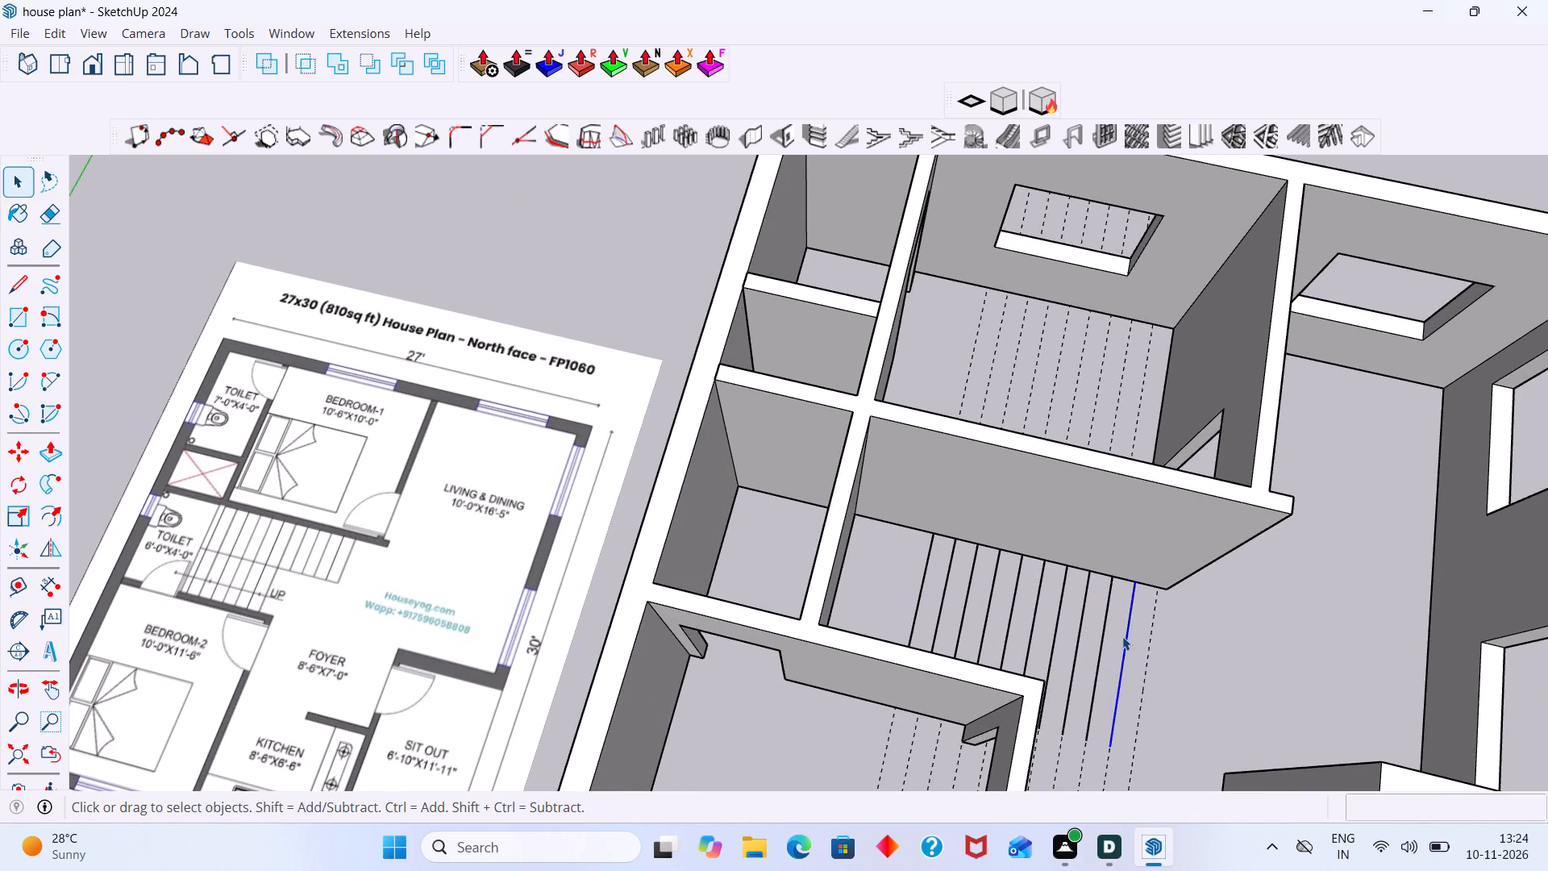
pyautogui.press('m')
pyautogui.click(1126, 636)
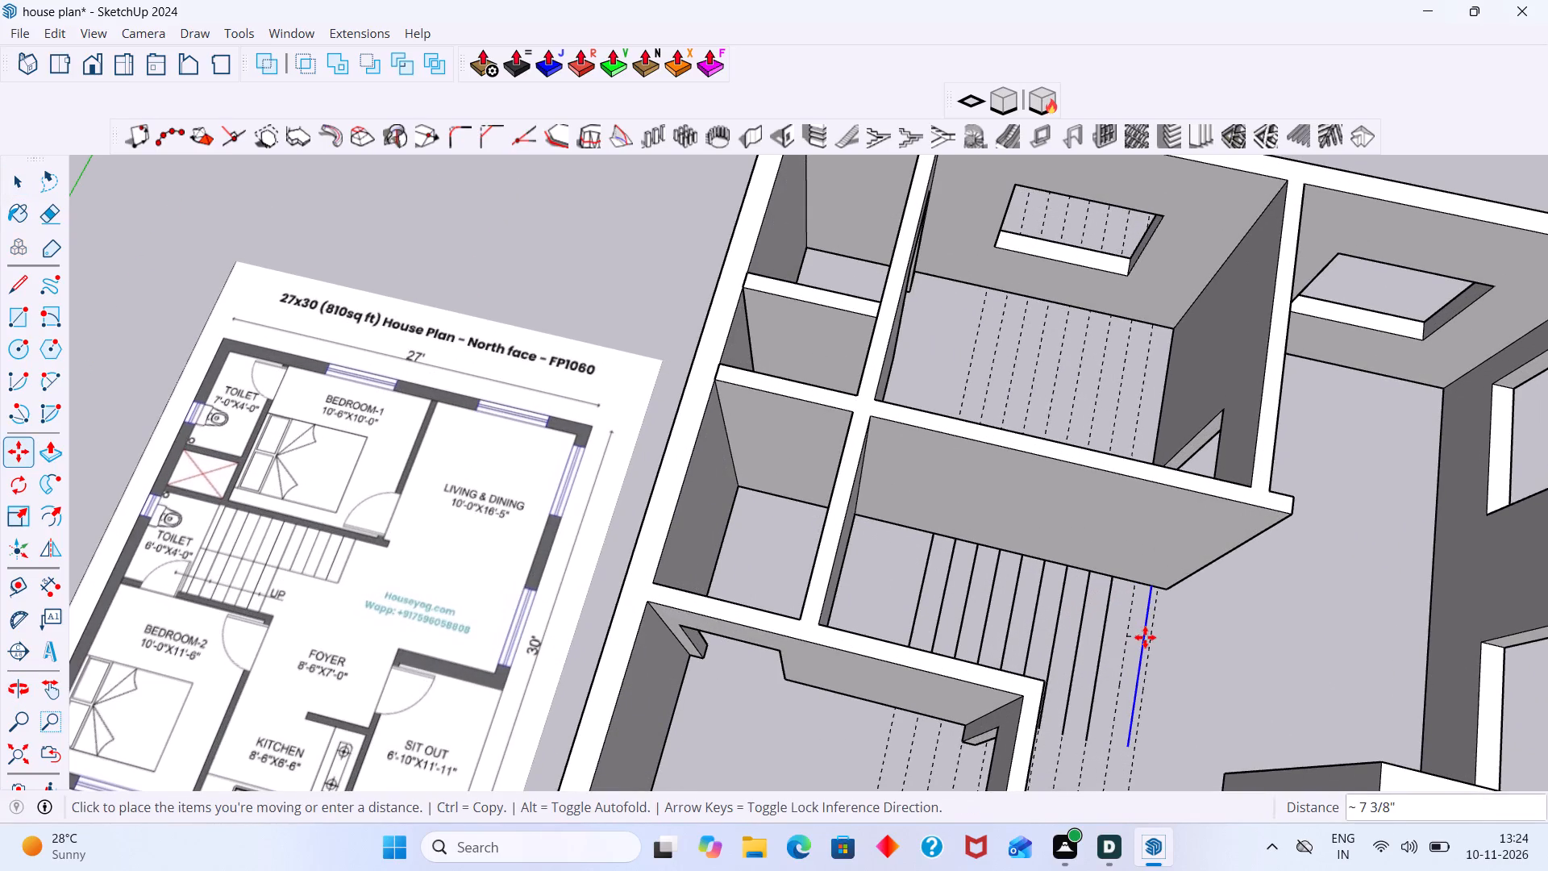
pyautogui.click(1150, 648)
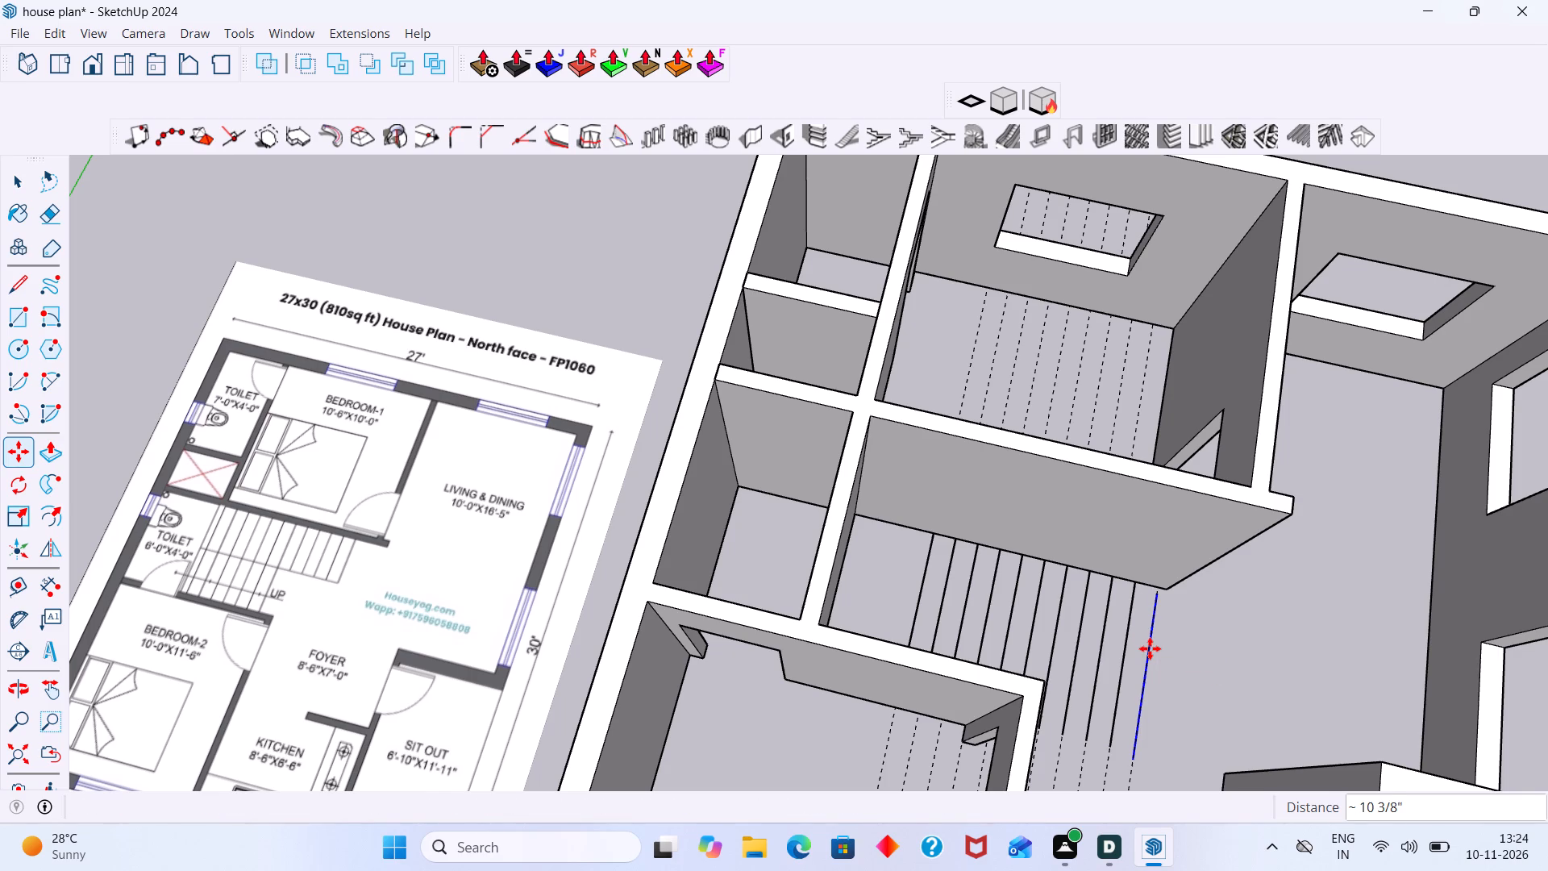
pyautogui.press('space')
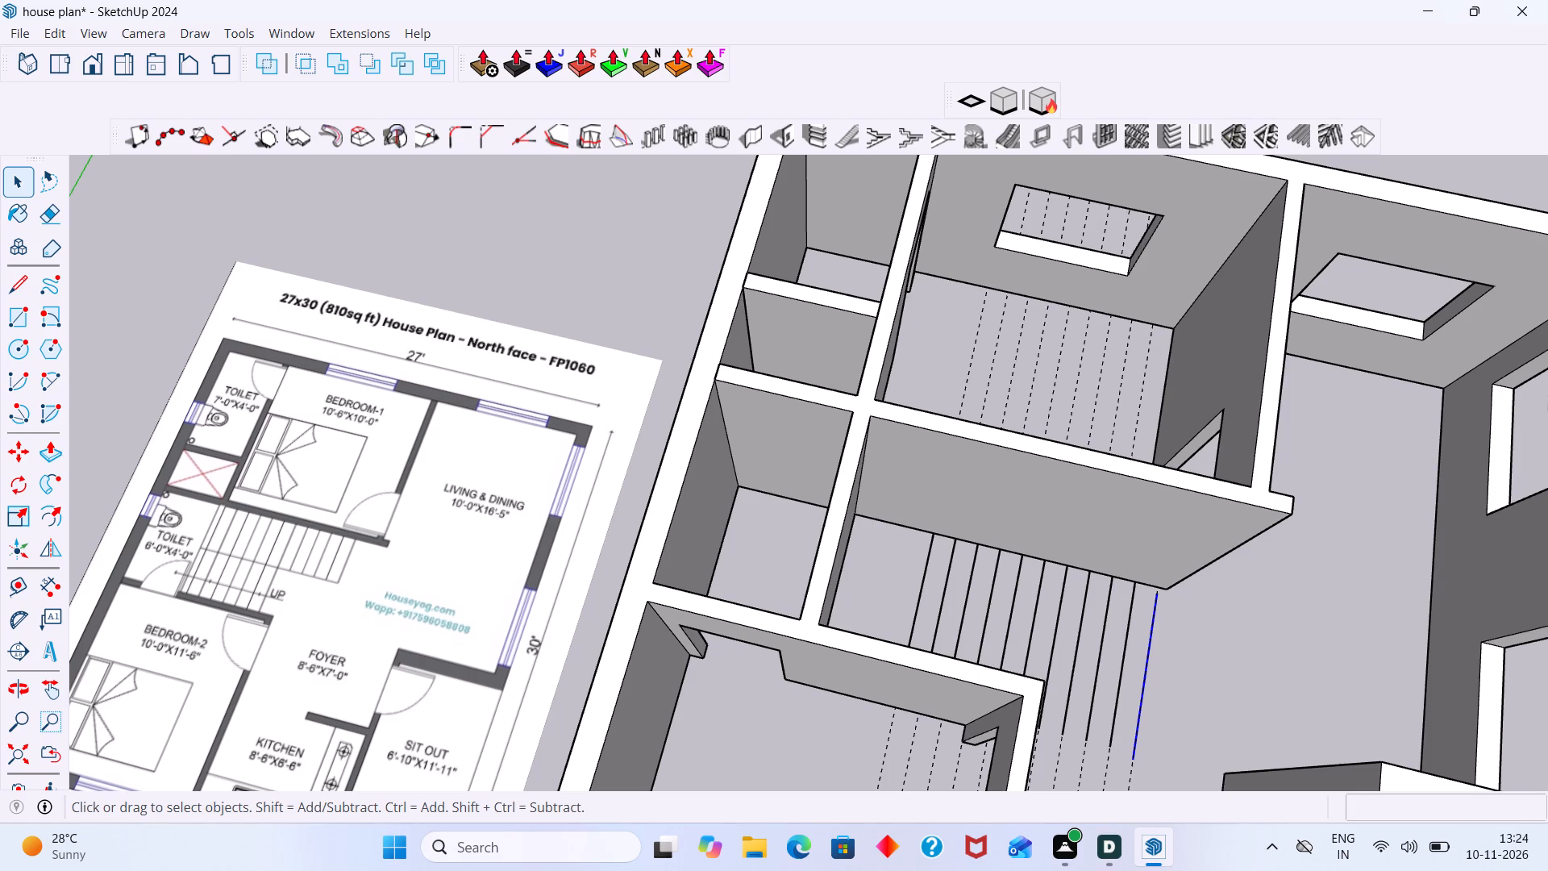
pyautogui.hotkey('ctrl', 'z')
# Copy the tread line farthest from the toilet 10" along the red axis onto the last guide.
pyautogui.click(1128, 629)
pyautogui.press('m')
pyautogui.click(1130, 625)
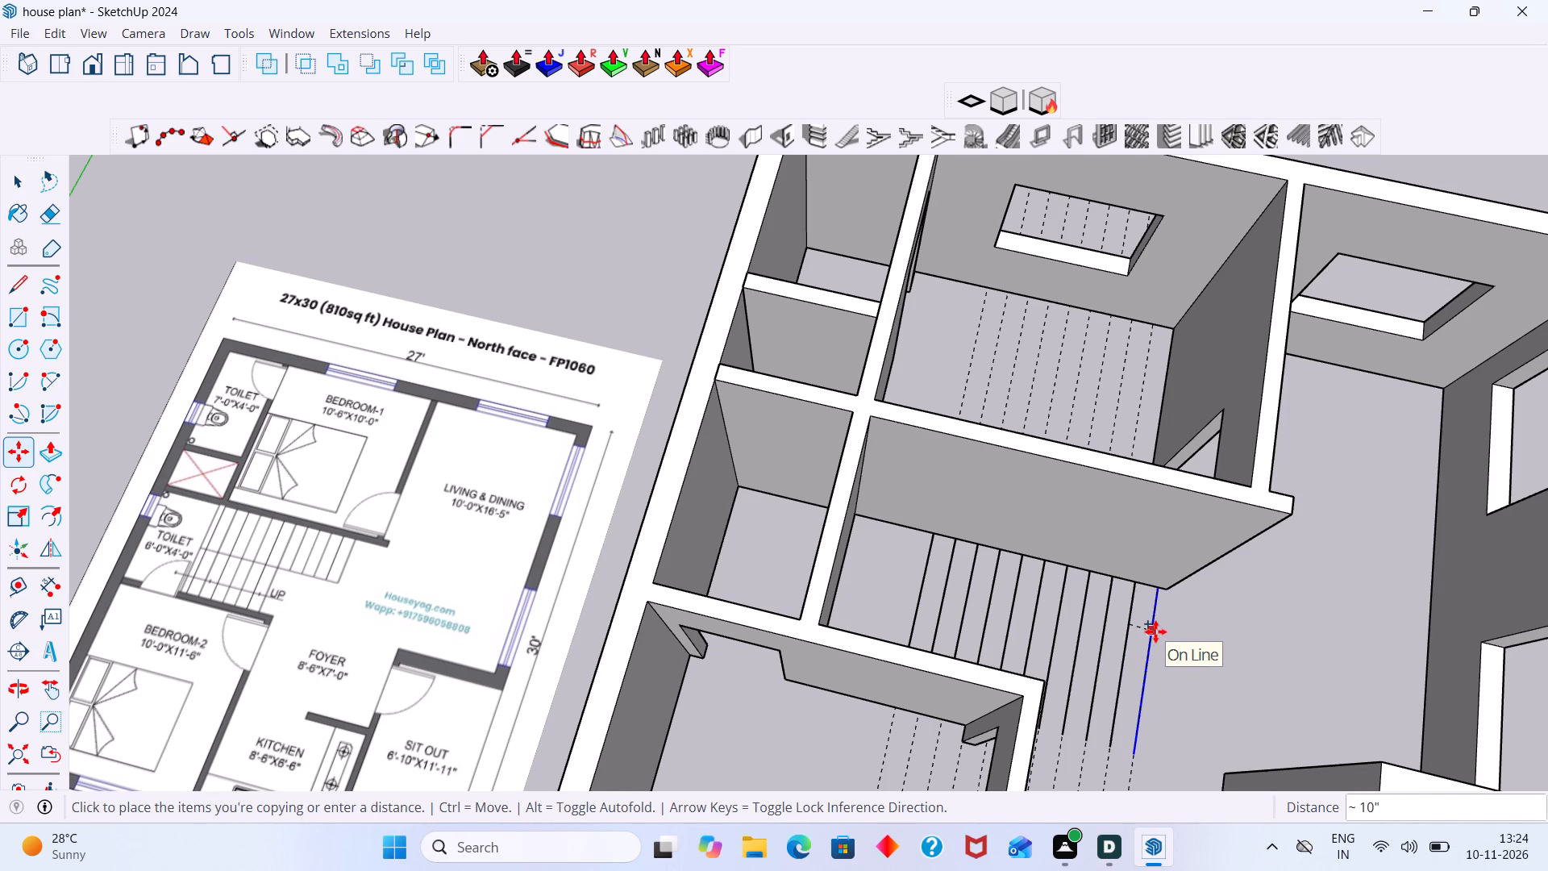
pyautogui.press('Right')
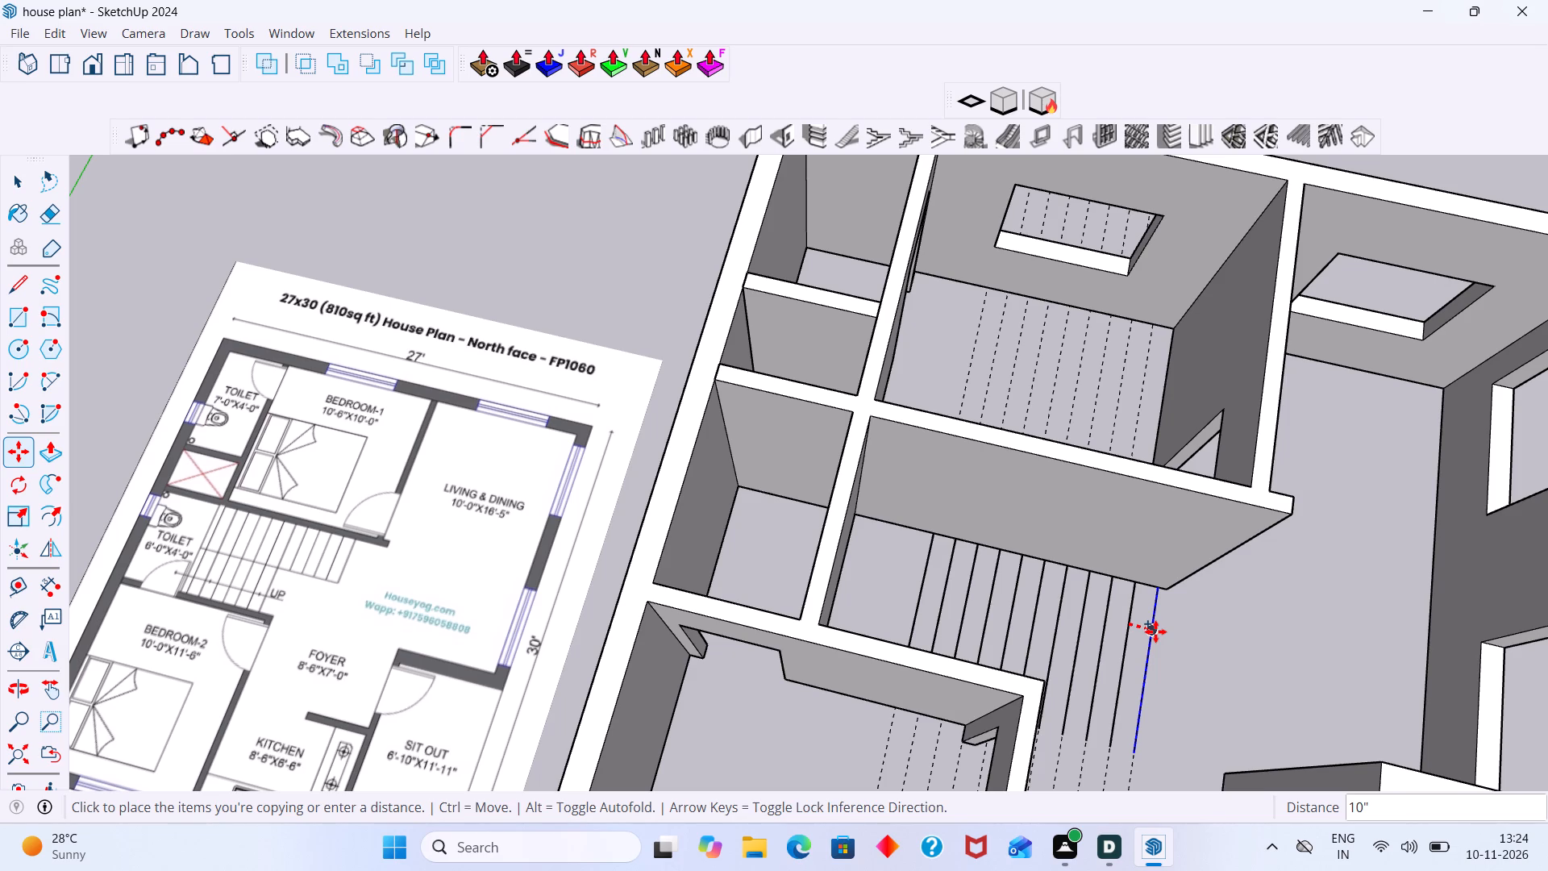
pyautogui.write('10')
pyautogui.press("'")
pyautogui.press('BackSpace')
pyautogui.hotkey('shift', '"')
pyautogui.press('Return')
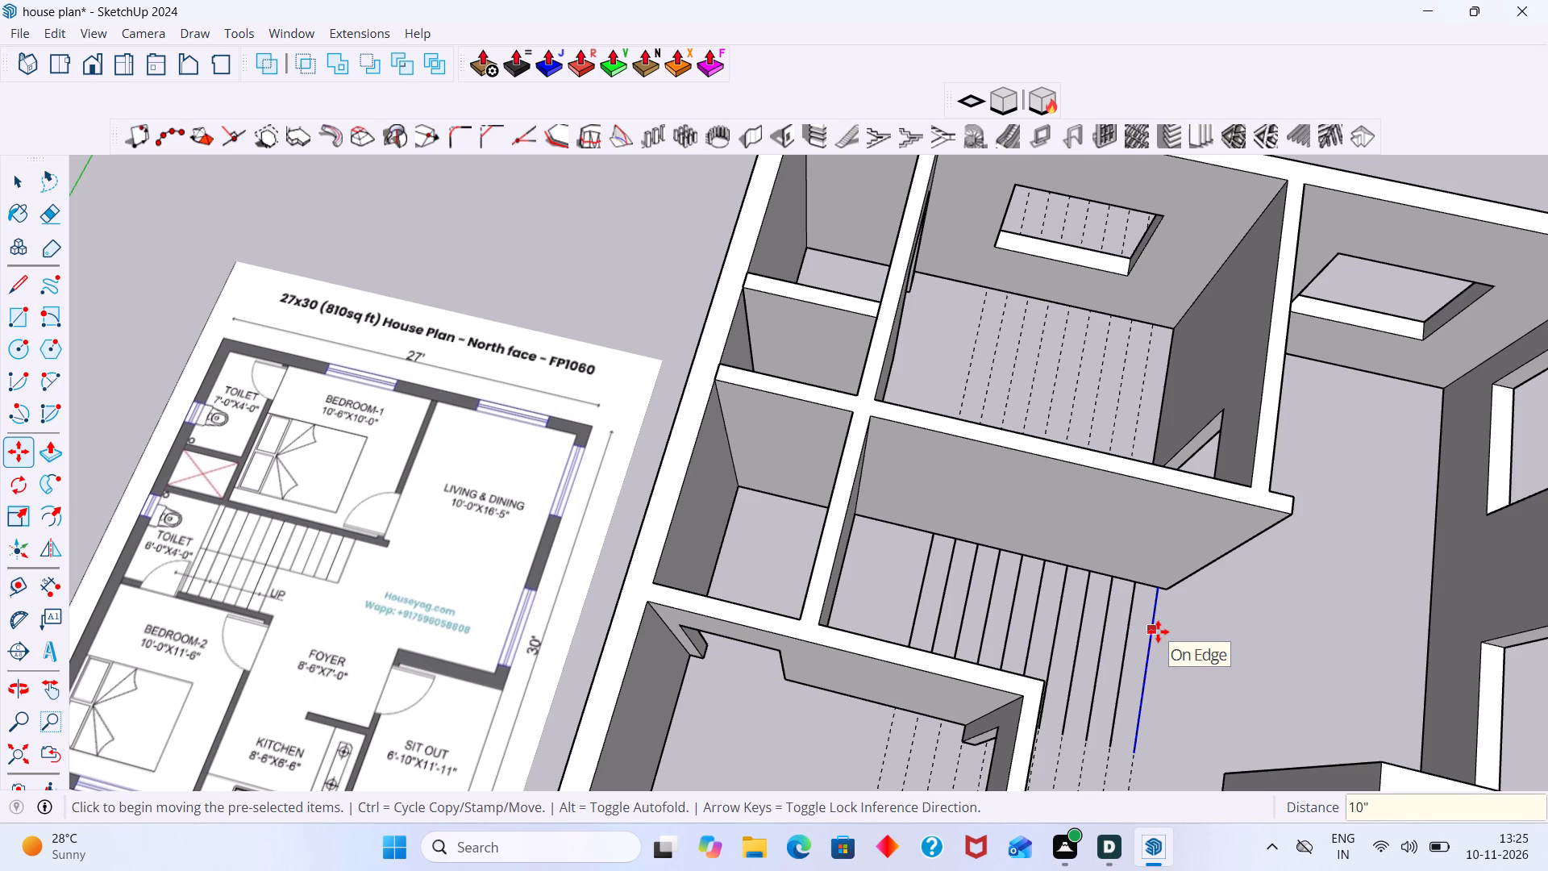
pyautogui.press('Return')
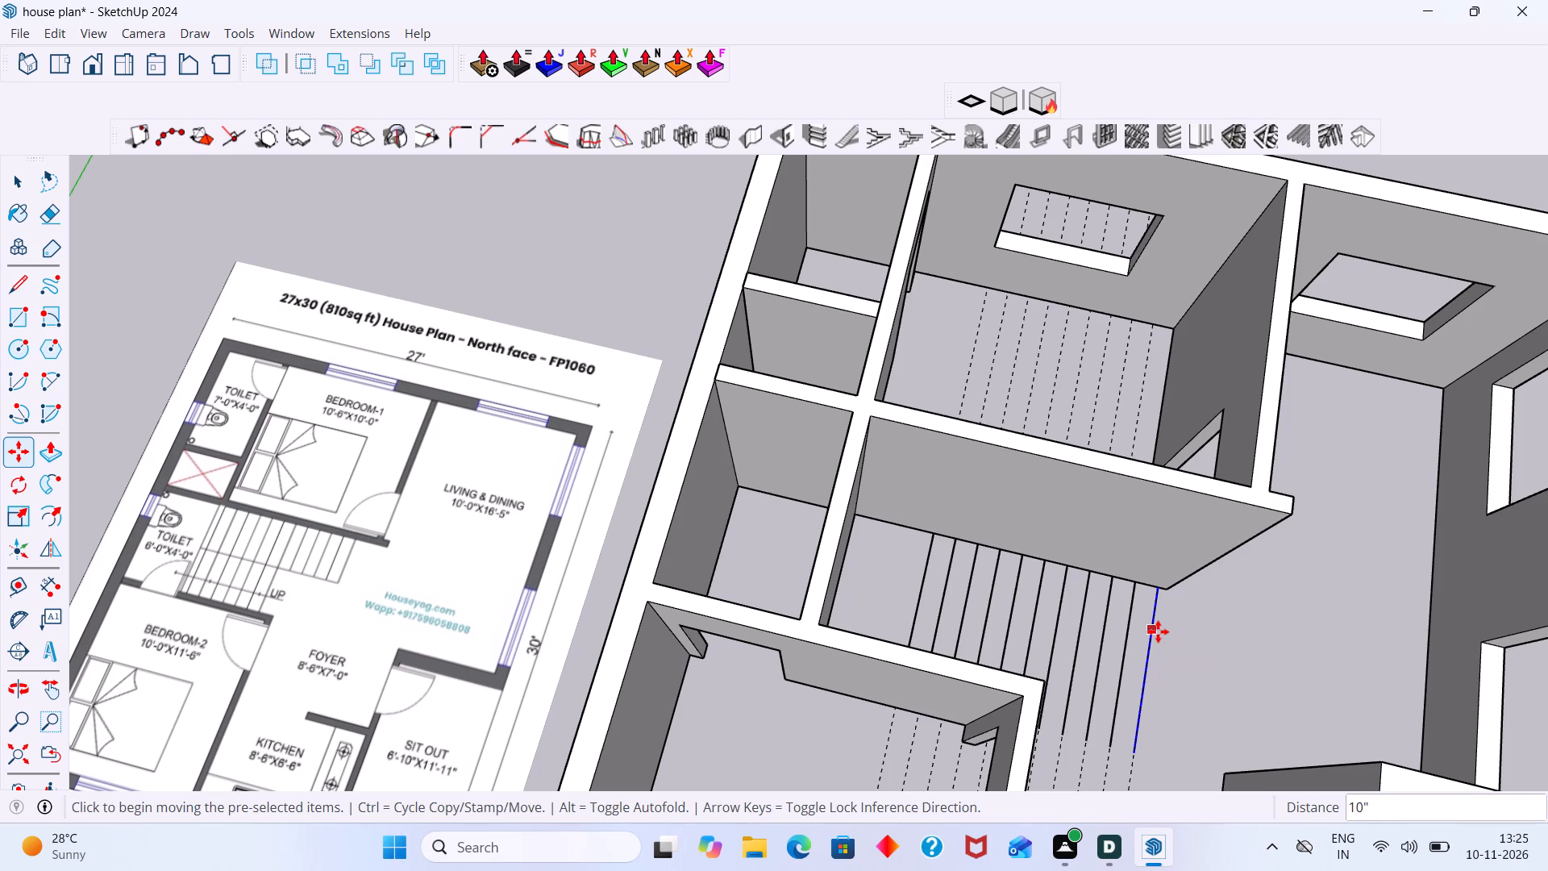
pyautogui.press('space')
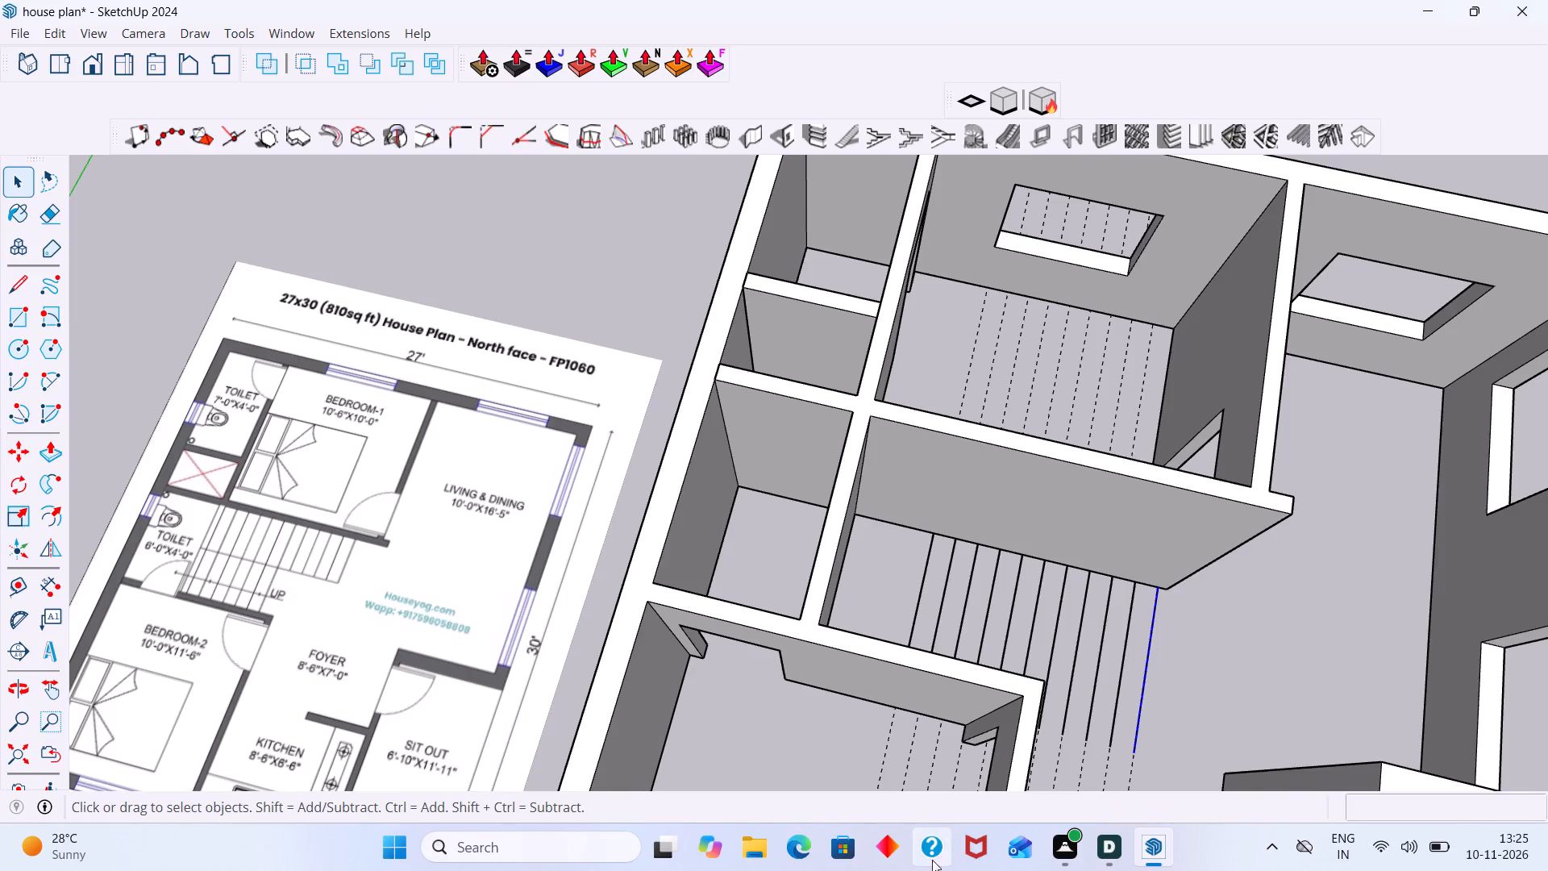
pyautogui.click(1371, 722)
# Erase all the dashed tread guides running through the house, keeping the drawn tread lines.
pyautogui.scroll(-5, 1167, 626)
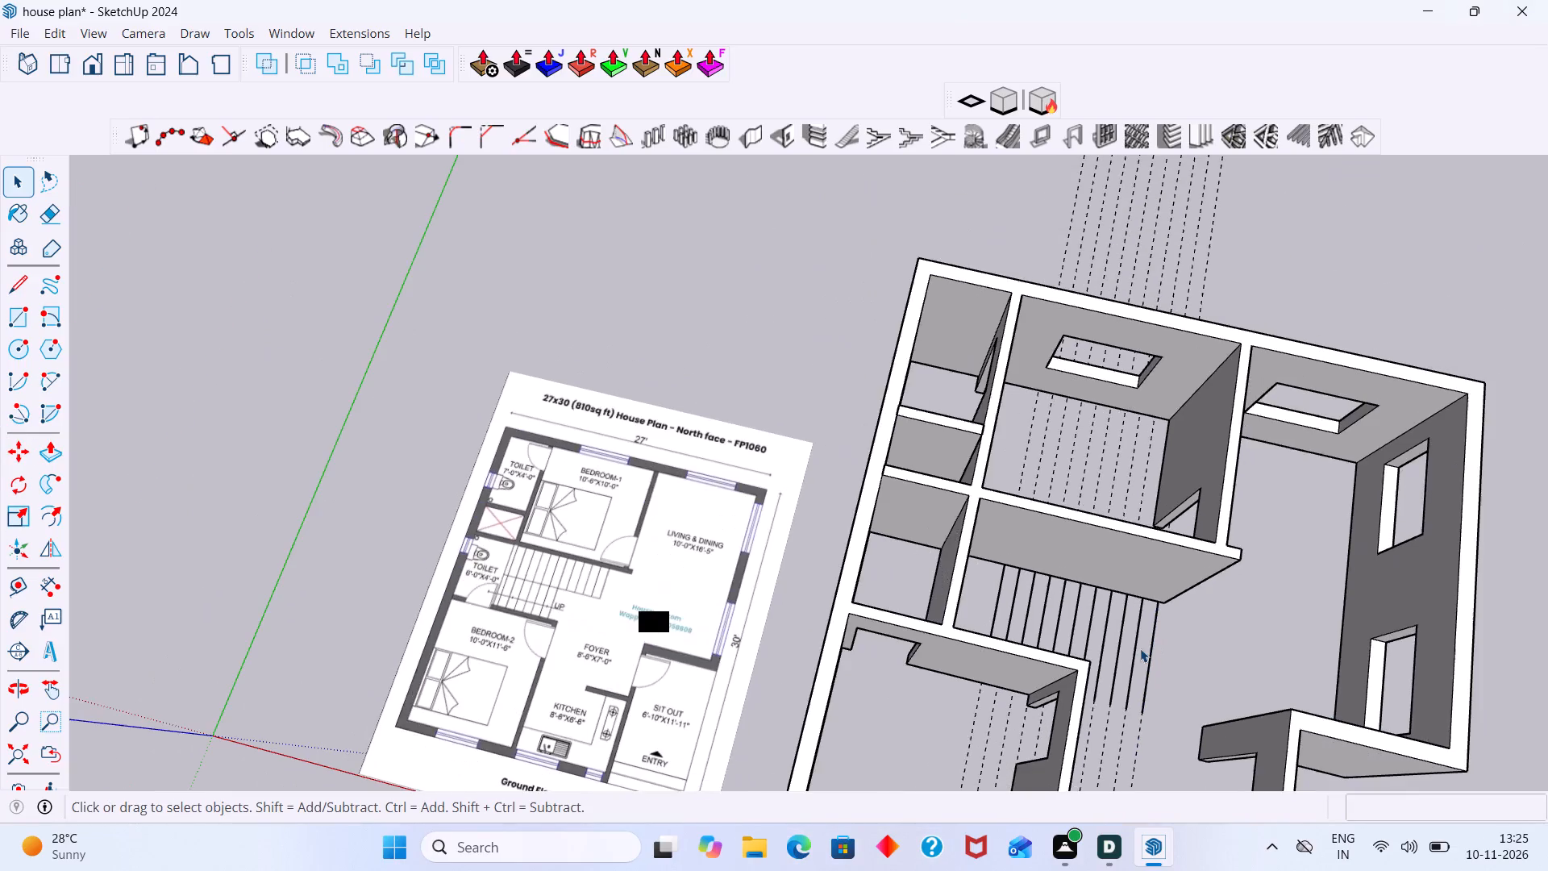
pyautogui.moveTo(1139, 650); pyautogui.dragTo(1166, 631, button='middle')
pyautogui.moveTo(1100, 628); pyautogui.dragTo(872, 477, button='middle')
pyautogui.scroll(-6, 941, 591)
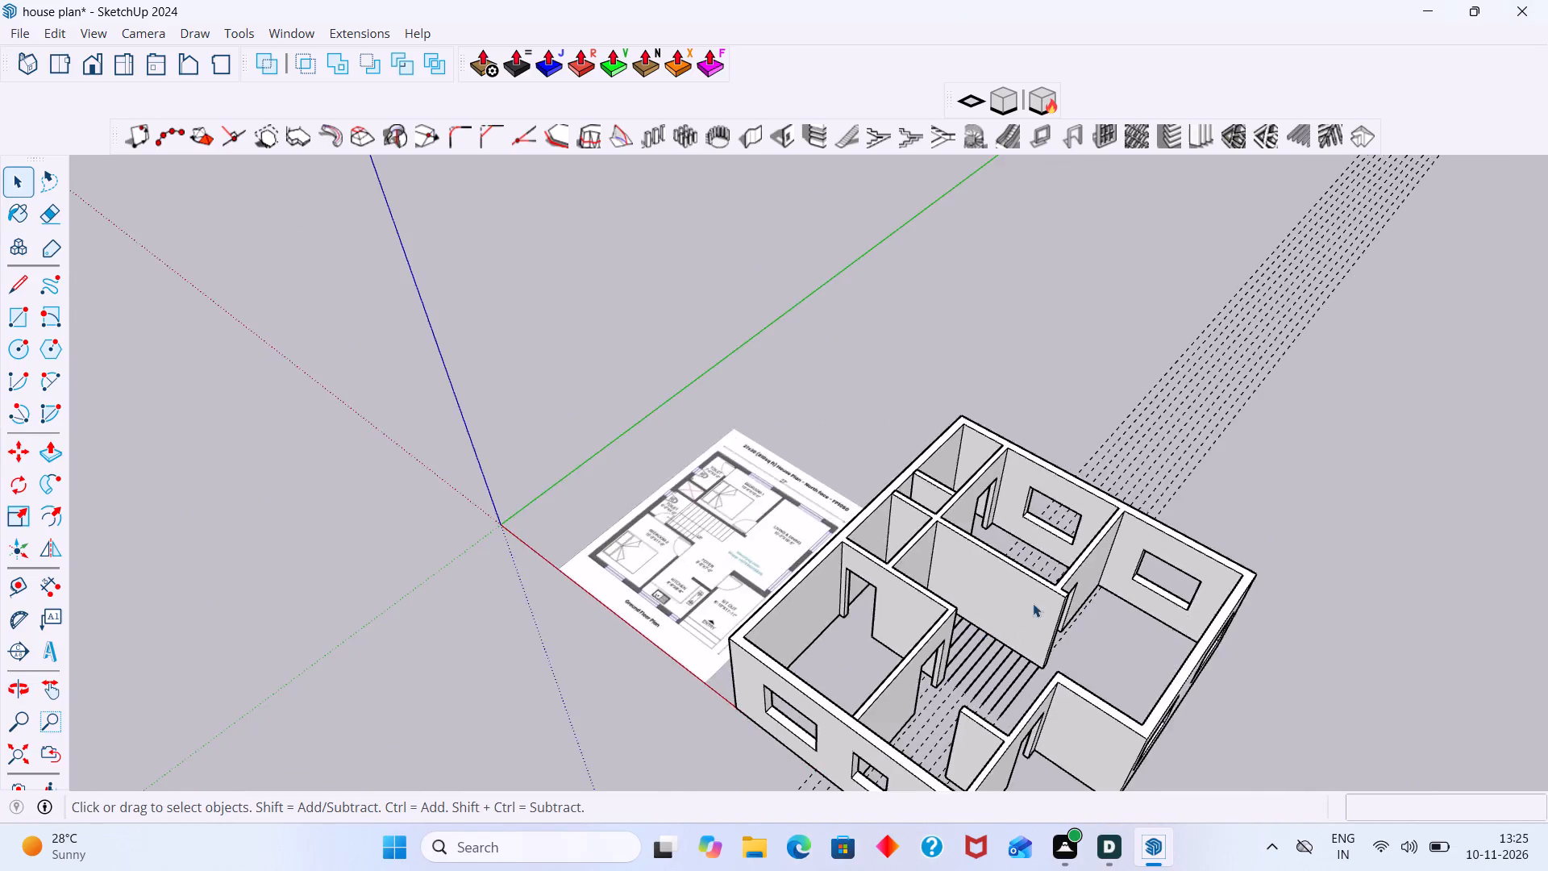
pyautogui.scroll(-3, 1033, 603)
pyautogui.scroll(2, 1128, 539)
pyautogui.moveTo(1171, 514); pyautogui.dragTo(1242, 535, button='middle')
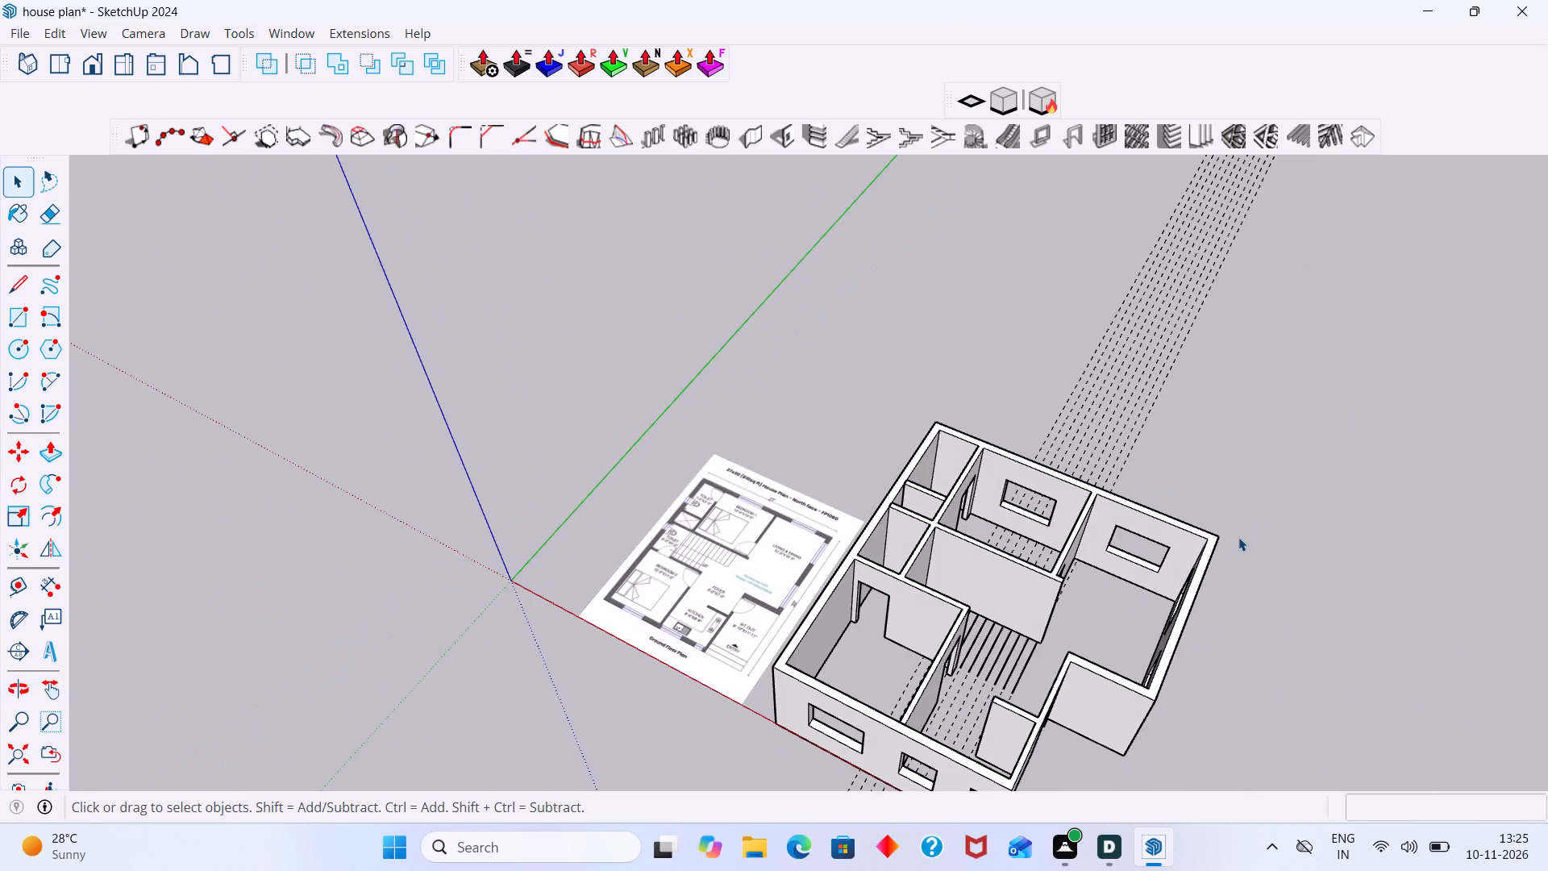
pyautogui.press('e')
pyautogui.moveTo(1192, 472); pyautogui.dragTo(1053, 347)
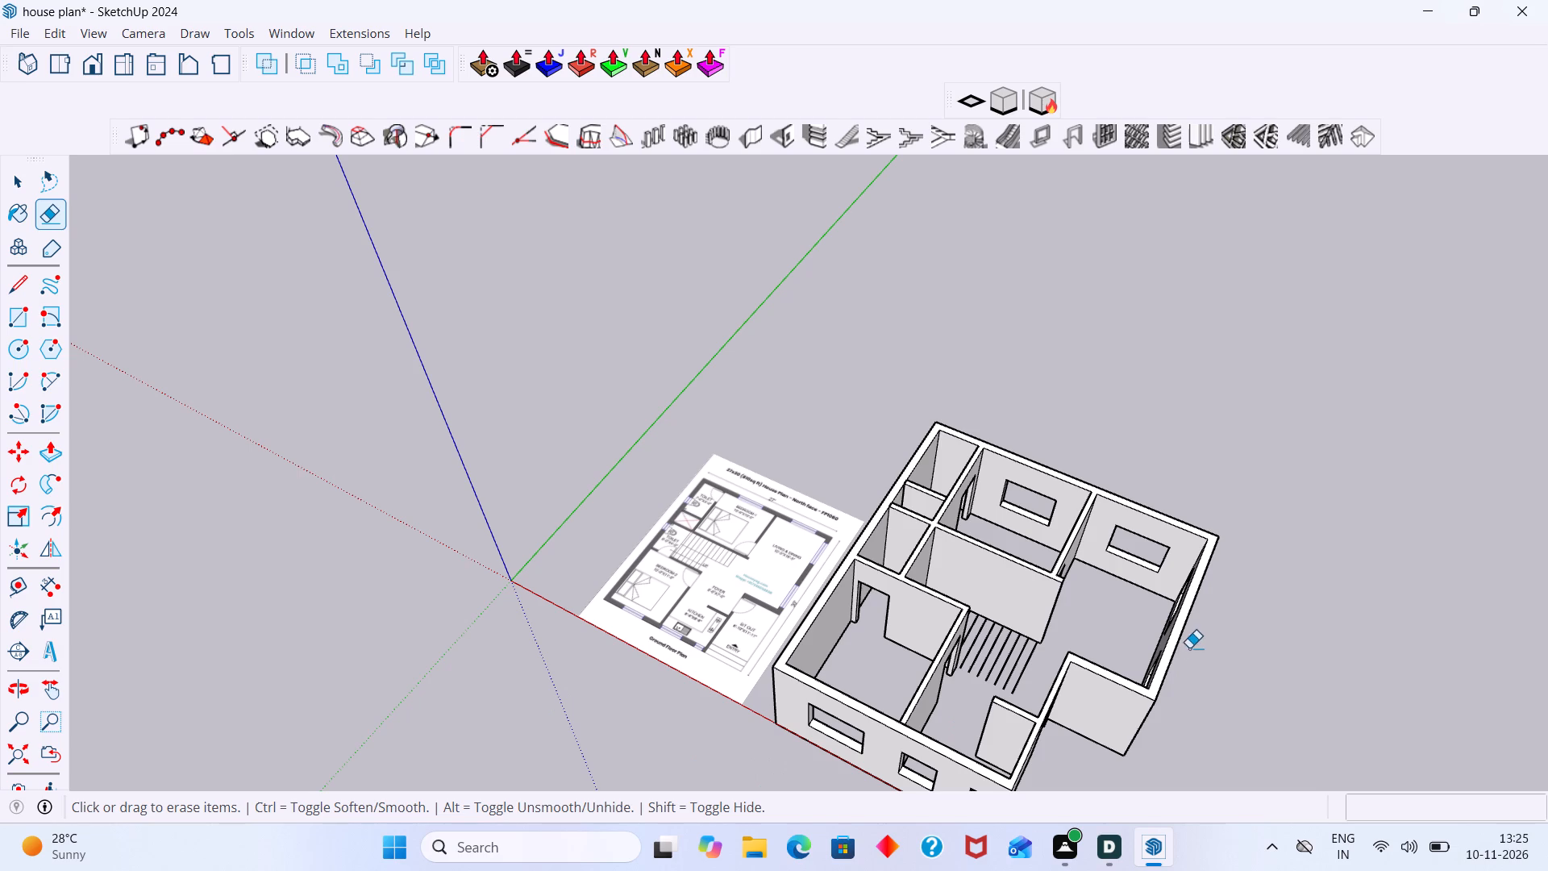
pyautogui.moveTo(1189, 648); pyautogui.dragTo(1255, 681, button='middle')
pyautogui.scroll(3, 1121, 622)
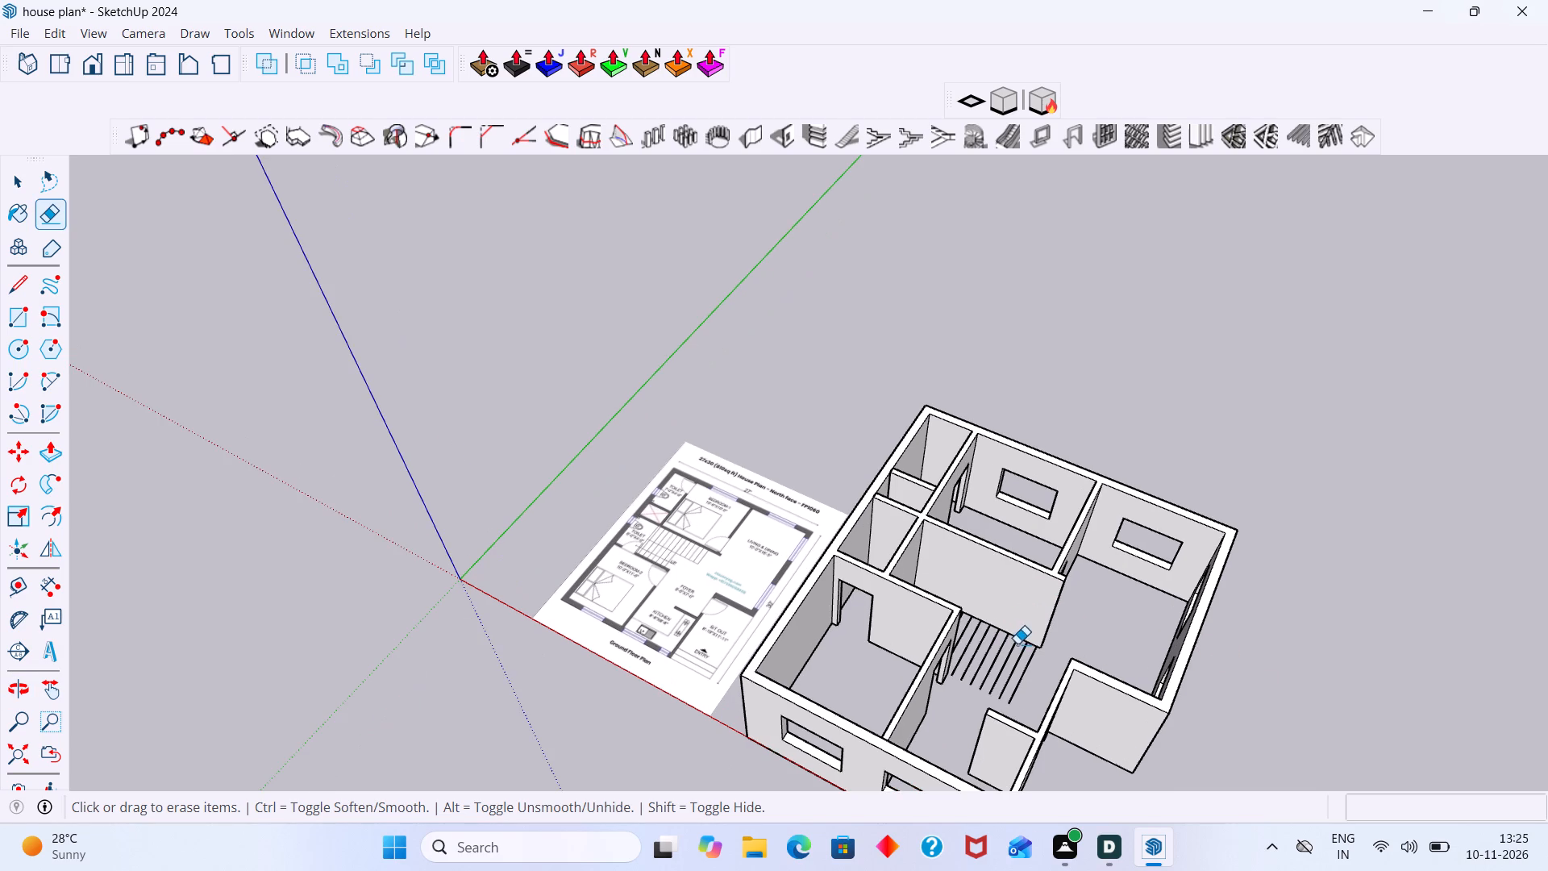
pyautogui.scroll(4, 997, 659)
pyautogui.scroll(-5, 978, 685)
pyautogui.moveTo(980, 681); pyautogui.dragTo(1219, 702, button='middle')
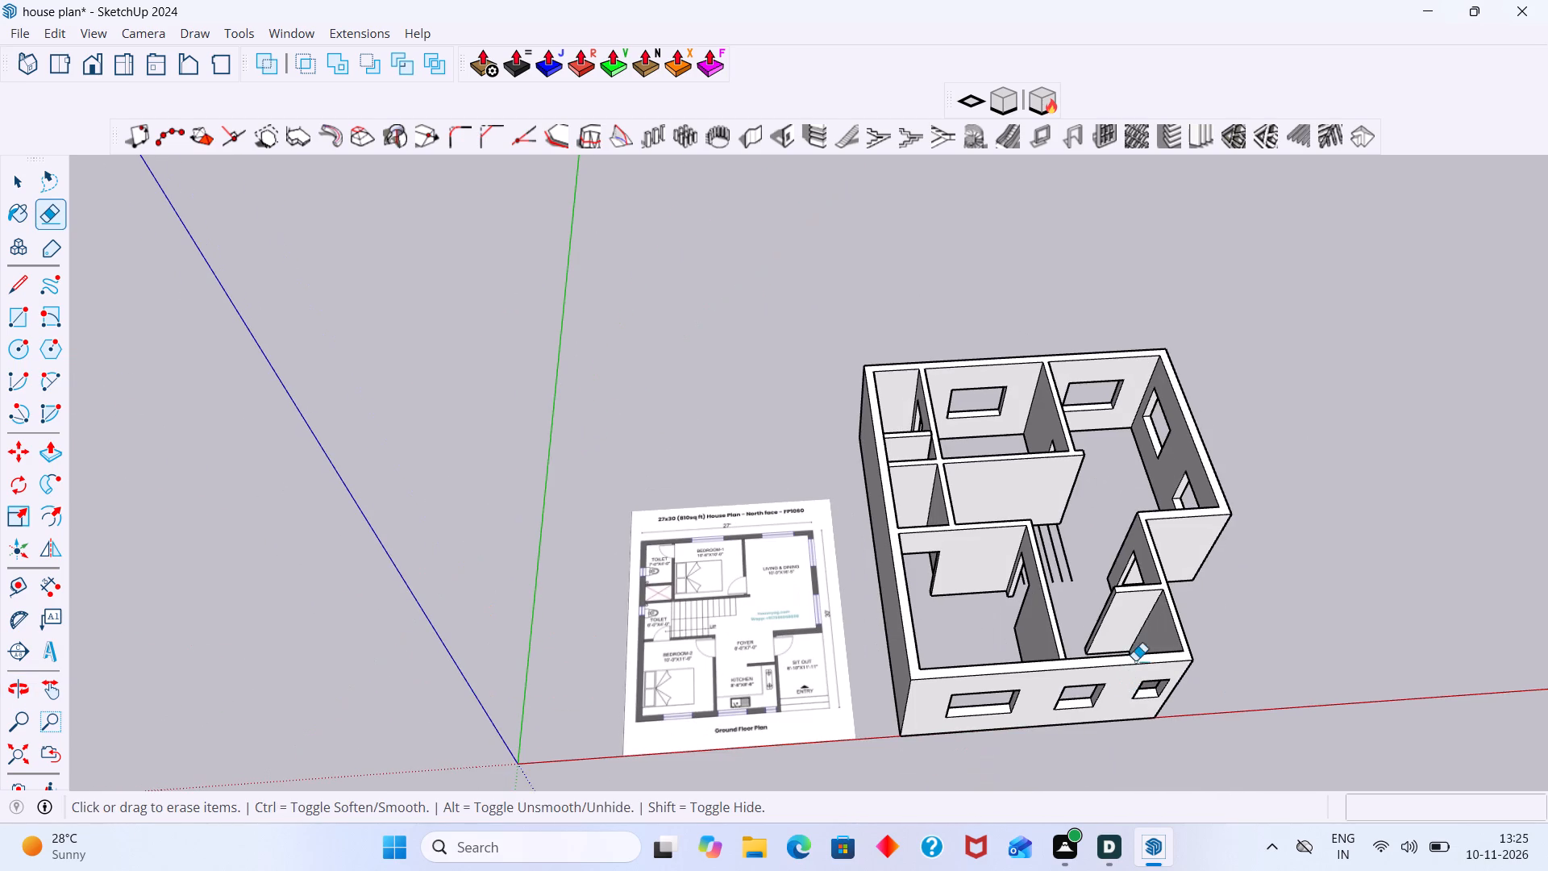
# Draw a rectangle about 8' 4 1/4" by 6' over the stair tread lines, from the first line to the last.
pyautogui.keyDown('shift'); pyautogui.moveTo(1133, 632); pyautogui.dragTo(1094, 533, button='middle'); pyautogui.keyUp('shift')
pyautogui.moveTo(1050, 516); pyautogui.dragTo(814, 462, button='middle')
pyautogui.moveTo(874, 457); pyautogui.dragTo(638, 342, button='middle')
pyautogui.moveTo(796, 415); pyautogui.dragTo(749, 449, button='middle')
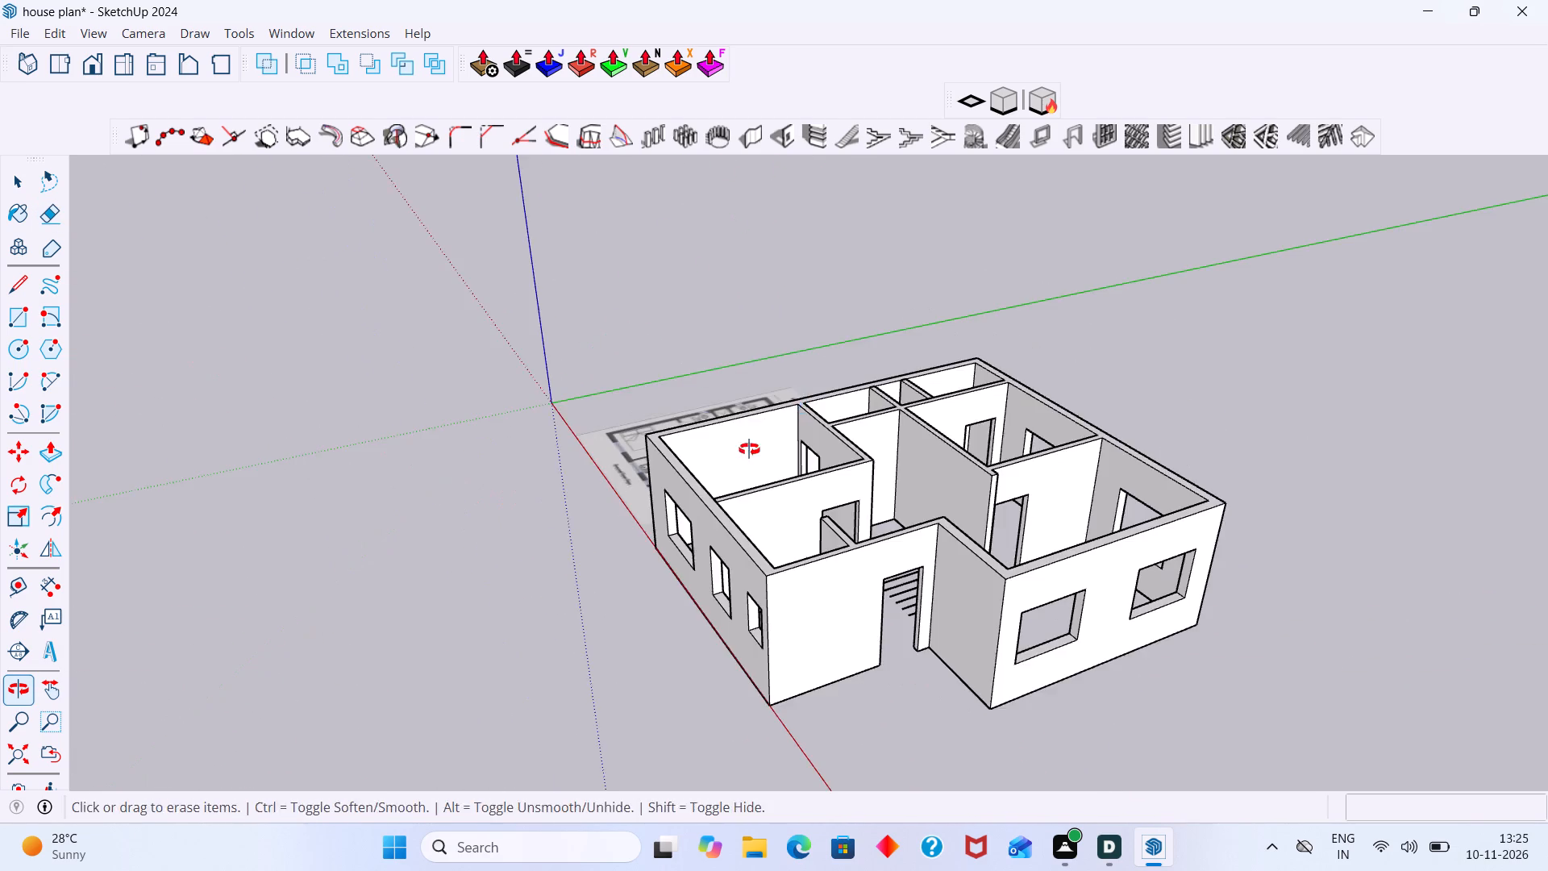
pyautogui.moveTo(749, 449); pyautogui.dragTo(668, 516, button='middle')
pyautogui.moveTo(858, 548); pyautogui.dragTo(688, 545, button='middle')
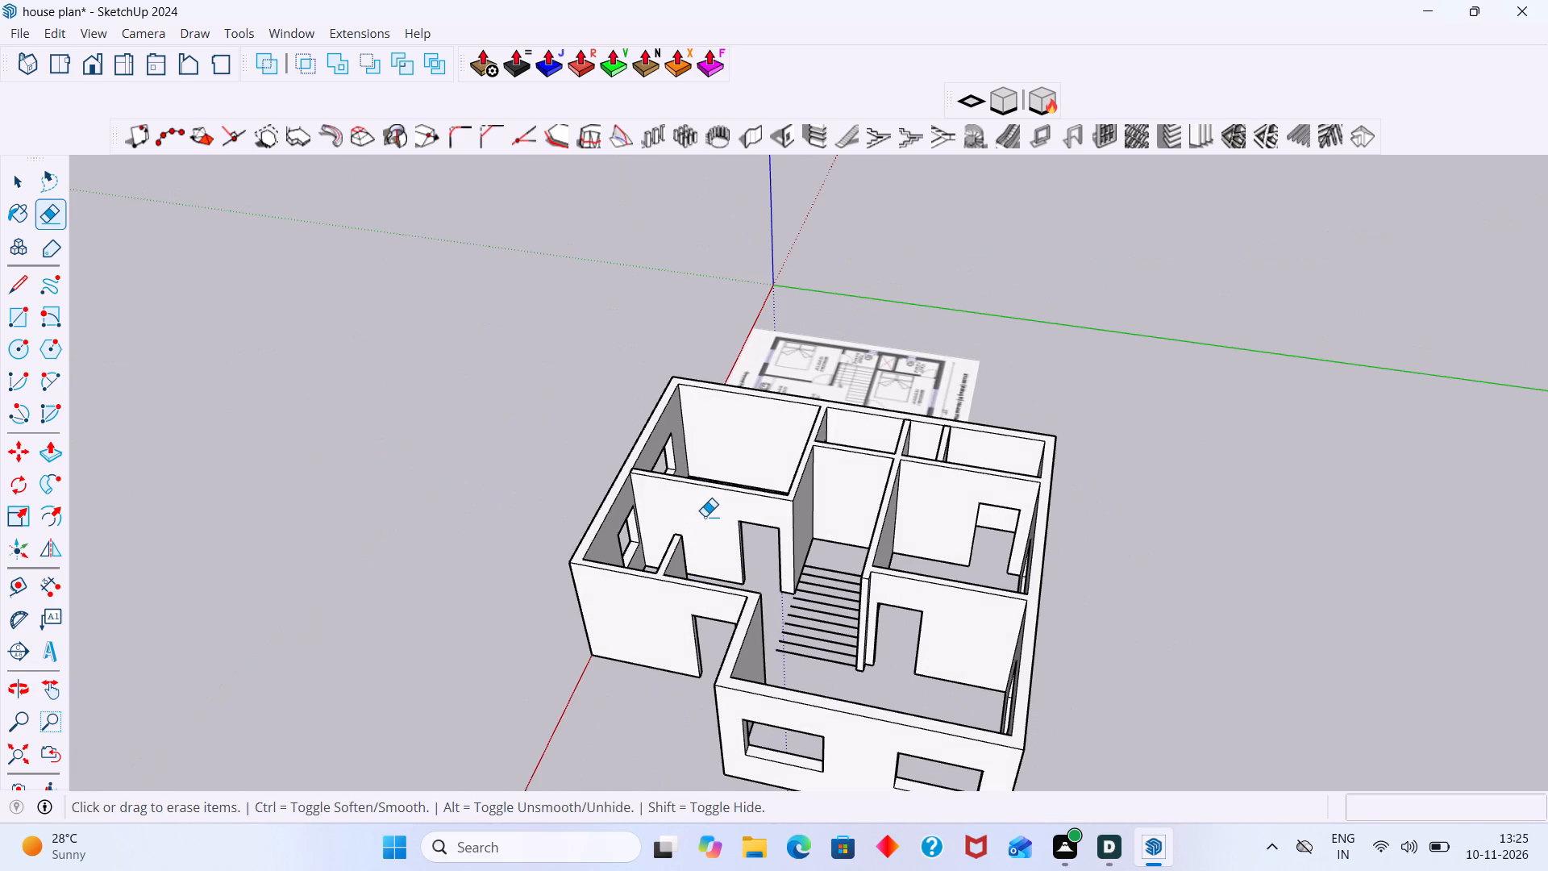
pyautogui.press('r')
pyautogui.moveTo(839, 607); pyautogui.dragTo(905, 695, button='middle')
pyautogui.scroll(3, 907, 562)
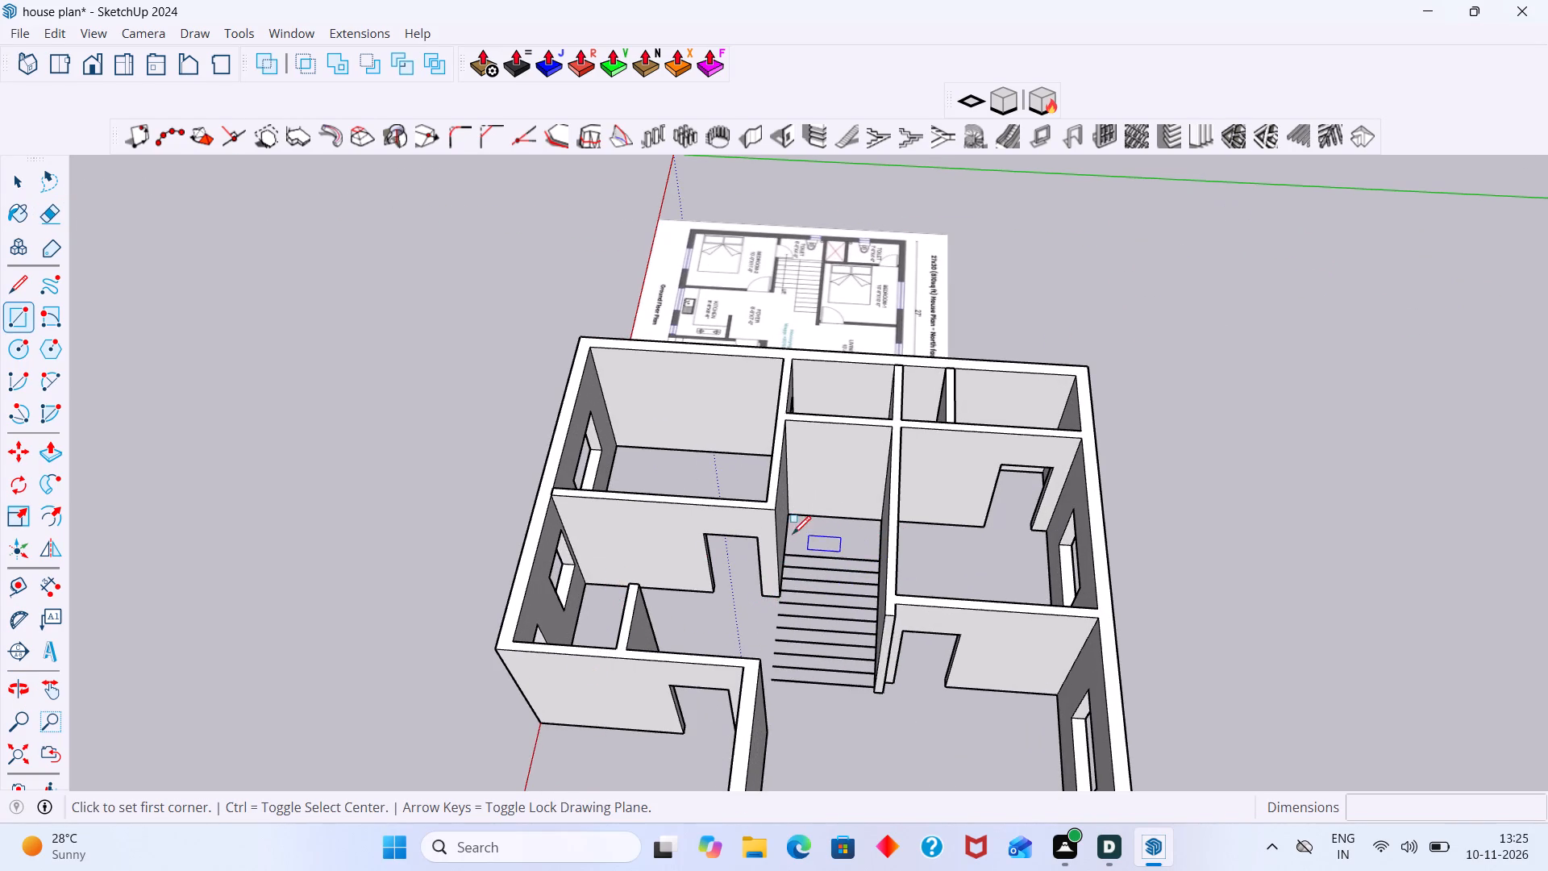
pyautogui.scroll(5, 786, 540)
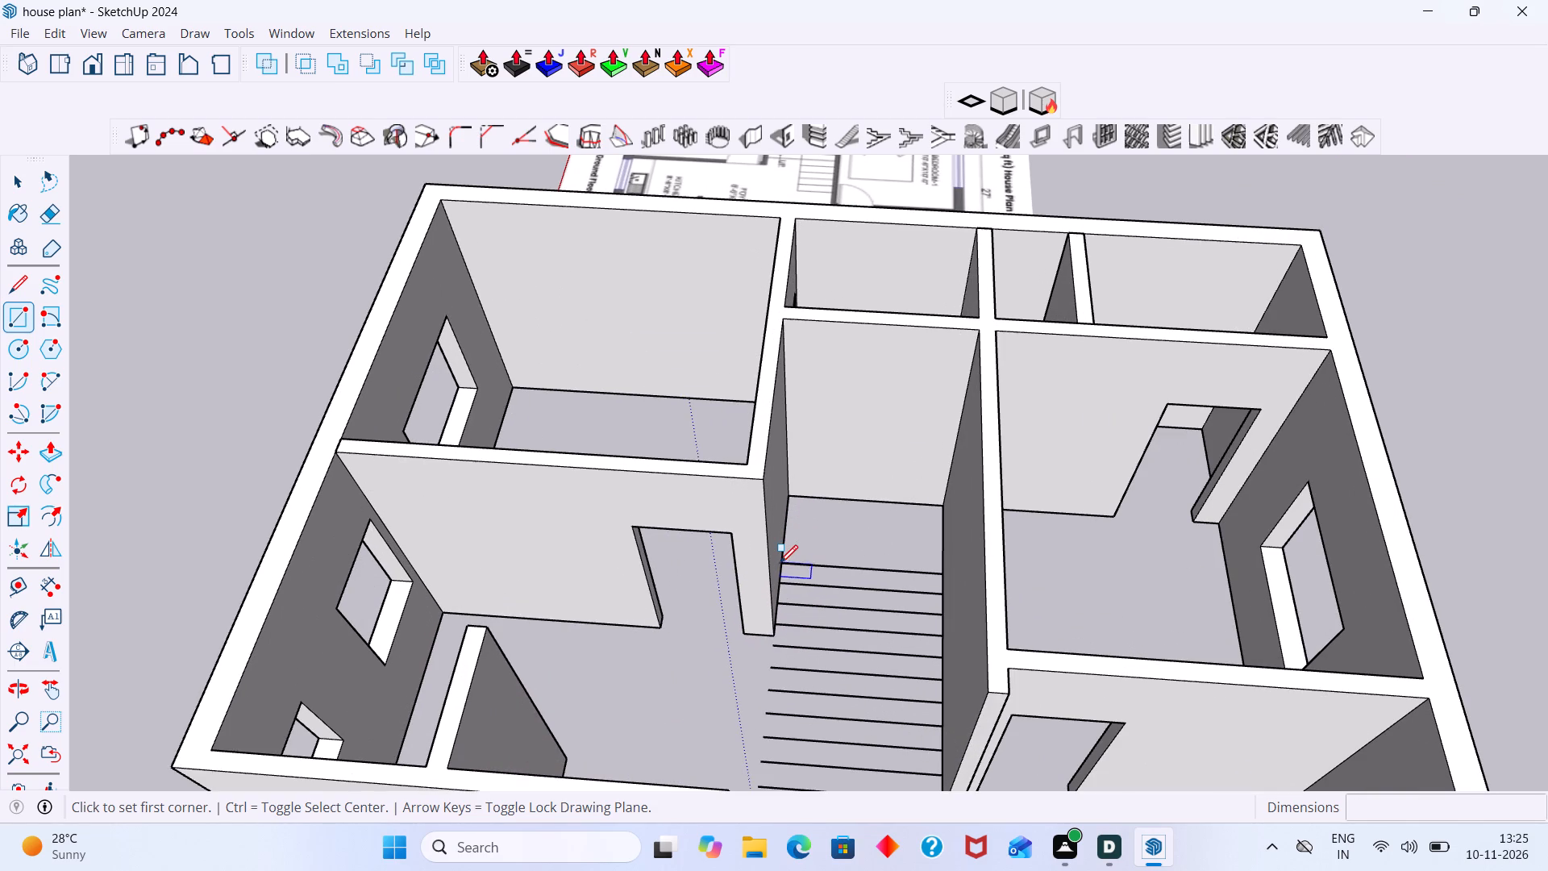
pyautogui.click(780, 563)
pyautogui.scroll(-2, 809, 727)
pyautogui.keyDown('shift'); pyautogui.moveTo(811, 727); pyautogui.dragTo(833, 693, button='middle'); pyautogui.keyUp('shift')
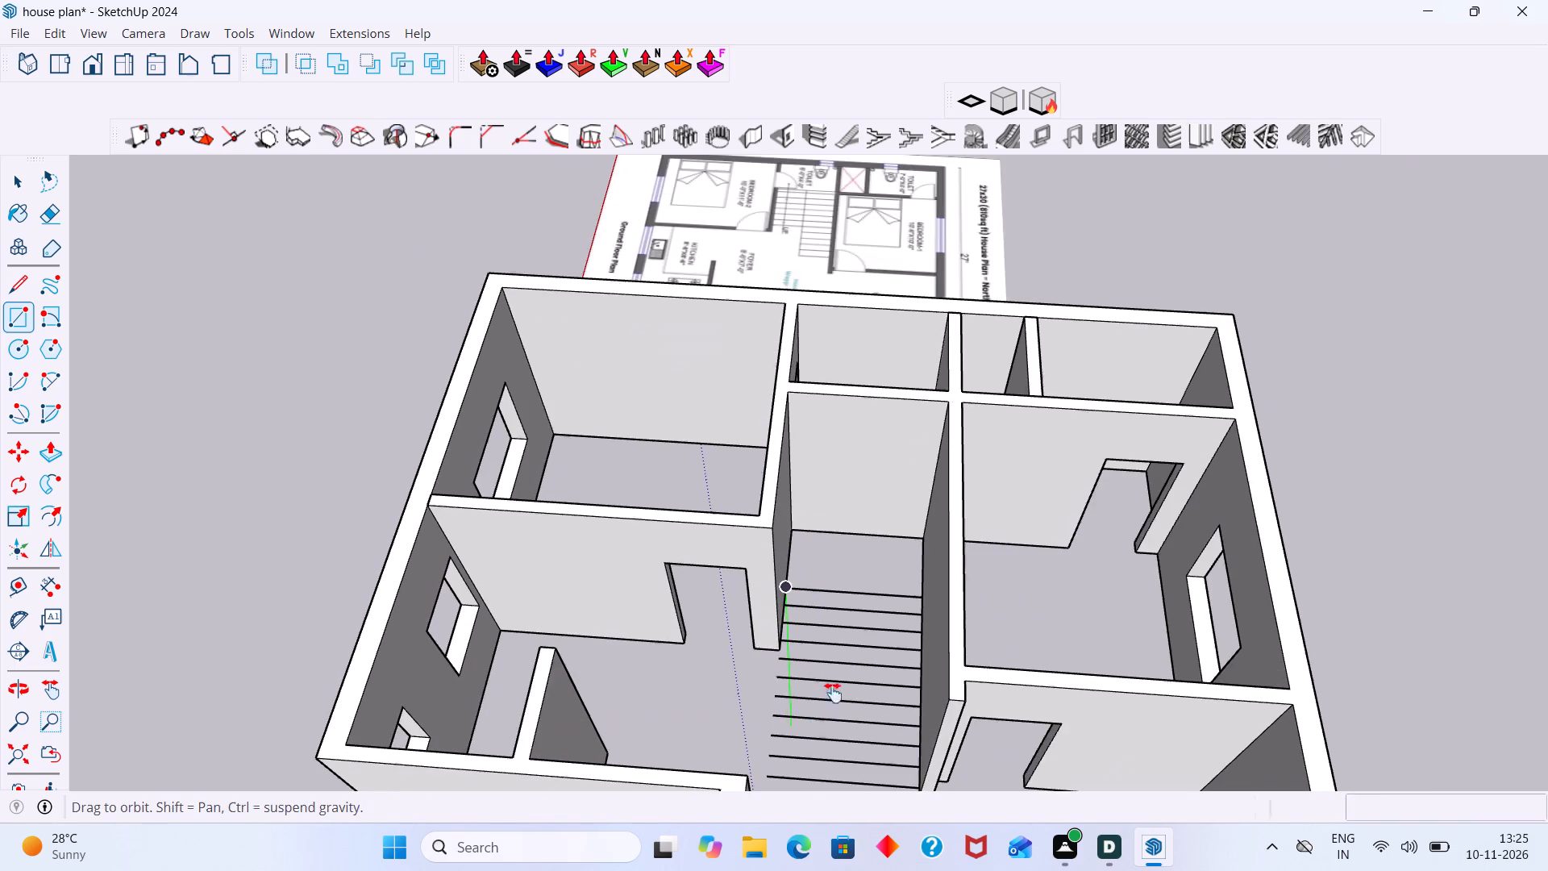
pyautogui.keyDown('shift'); pyautogui.moveTo(833, 693); pyautogui.dragTo(855, 637, button='middle'); pyautogui.keyUp('shift')
pyautogui.moveTo(963, 702); pyautogui.dragTo(986, 721, button='middle')
pyautogui.scroll(8, 995, 698)
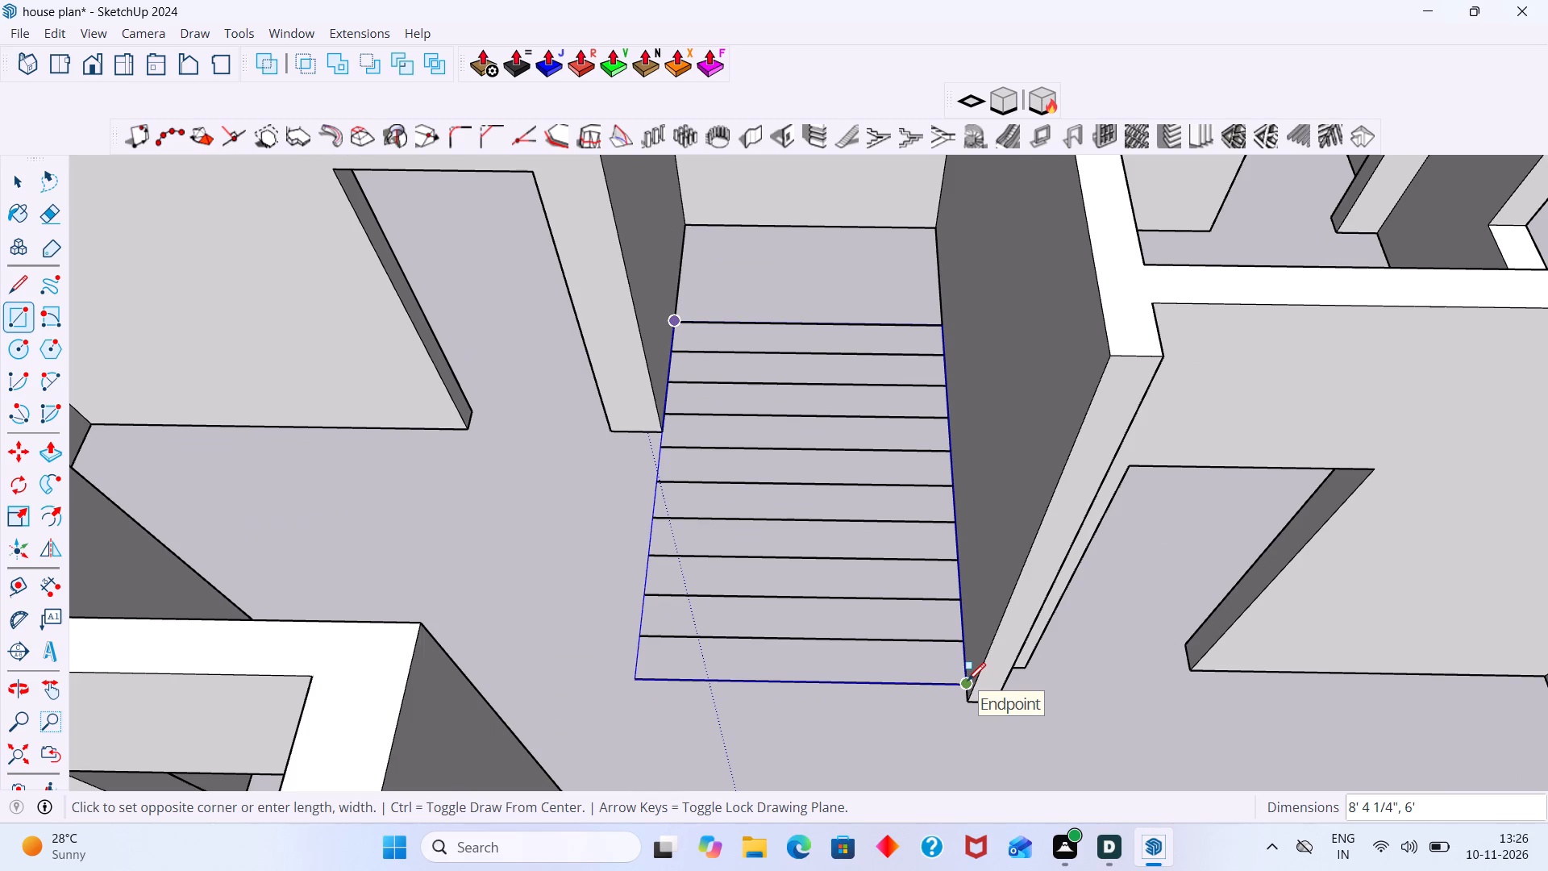
pyautogui.click(967, 681)
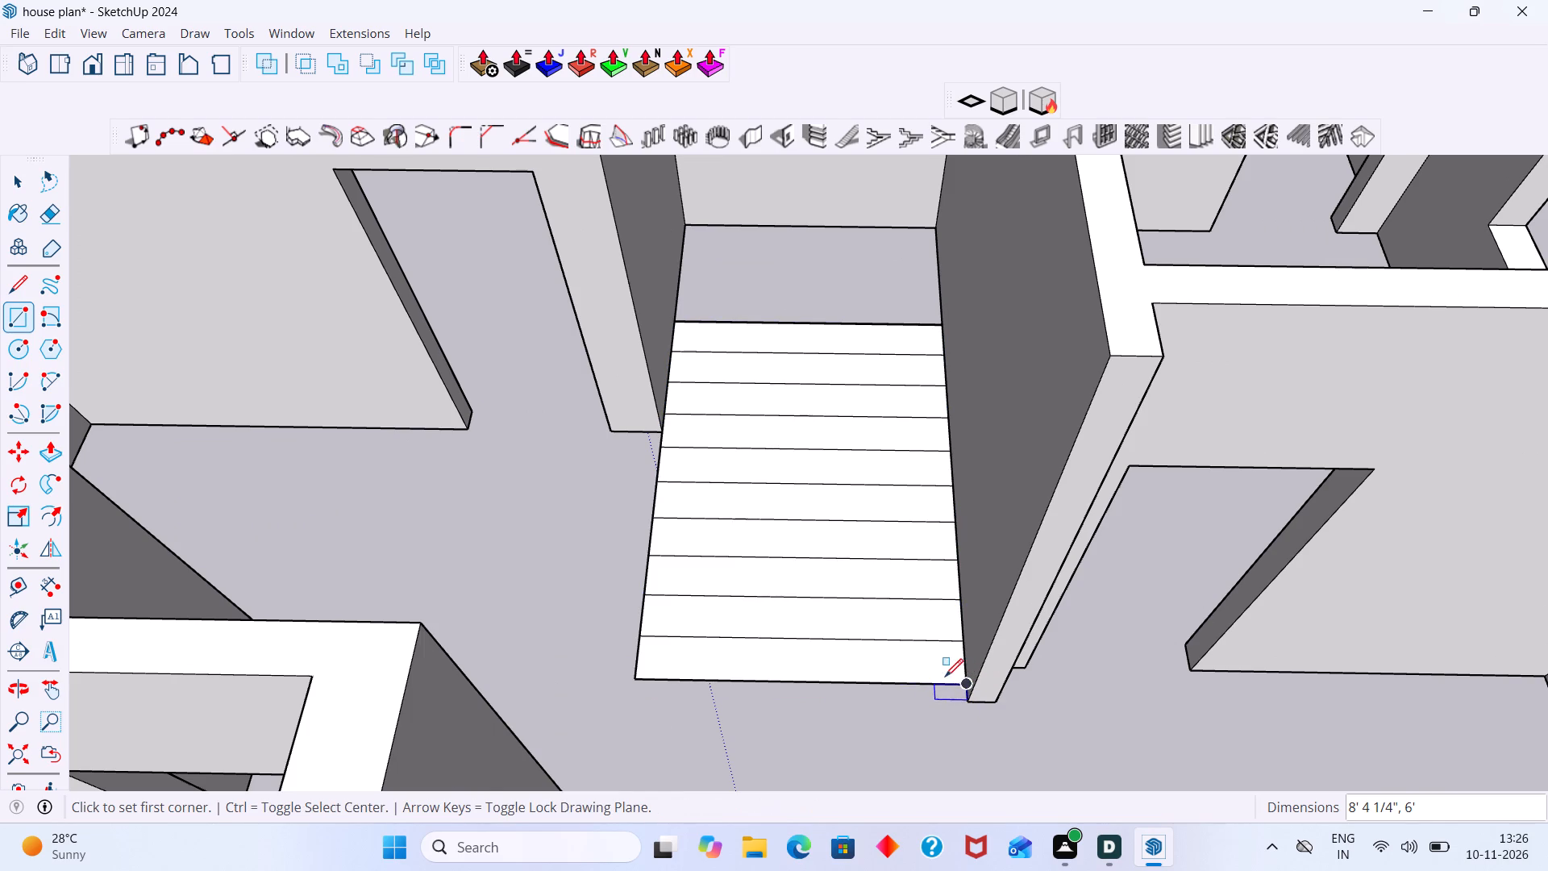
# Draw a landing rectangle about 2' 11 3/4" by 6' between the first tread line and the toilet wall.
pyautogui.scroll(-12, 943, 674)
pyautogui.moveTo(946, 678); pyautogui.dragTo(1213, 755, button='middle')
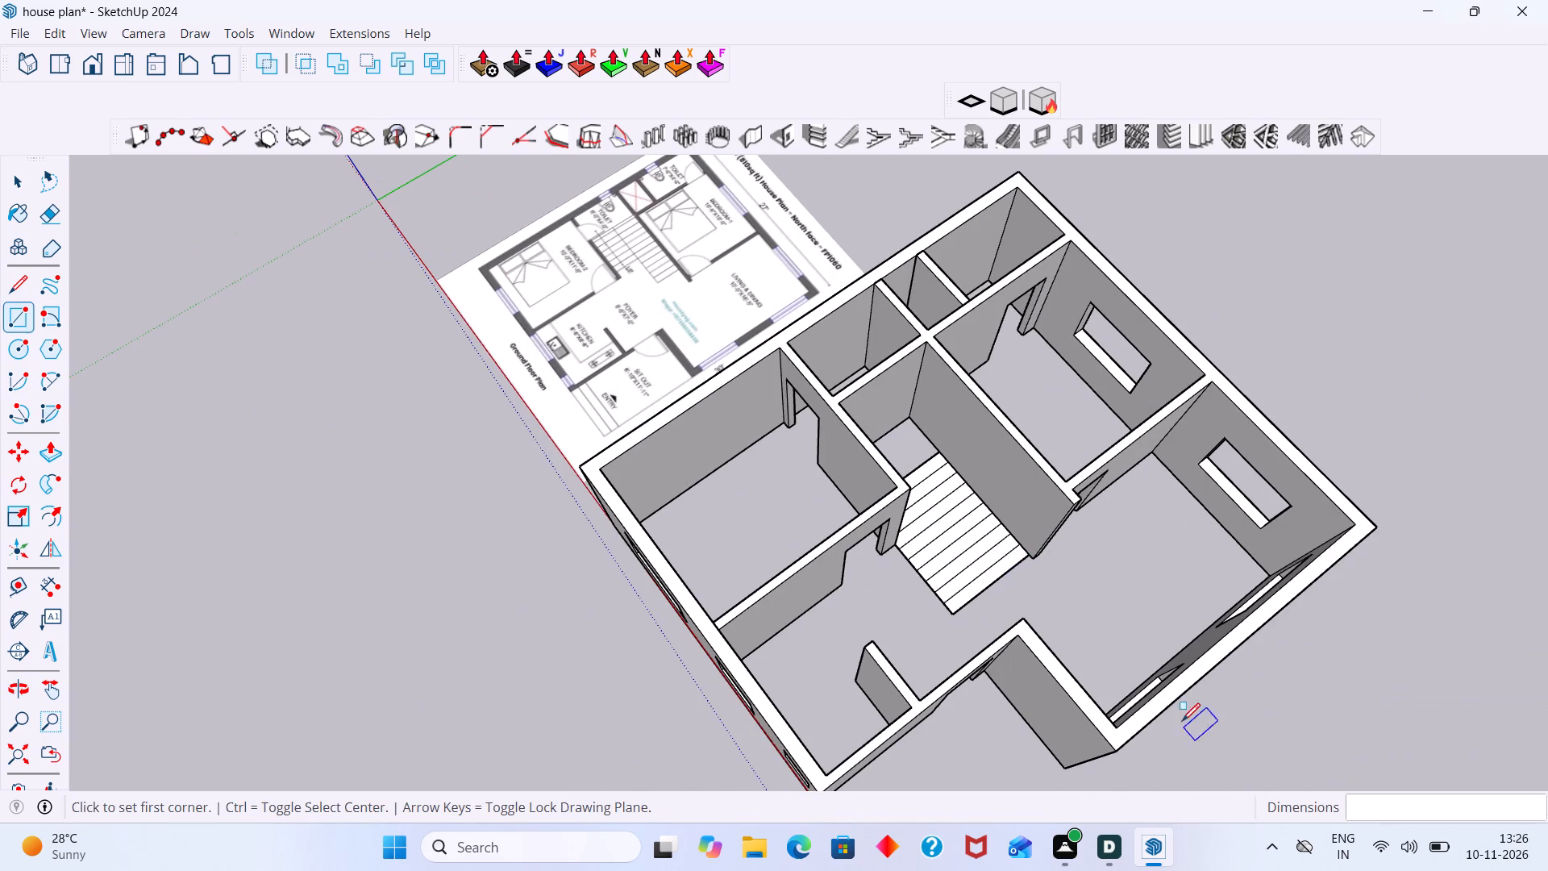
pyautogui.keyDown('shift'); pyautogui.moveTo(1116, 661); pyautogui.dragTo(1034, 725, button='middle'); pyautogui.keyUp('shift')
pyautogui.moveTo(1009, 662); pyautogui.dragTo(848, 639, button='middle')
pyautogui.scroll(1, 849, 560)
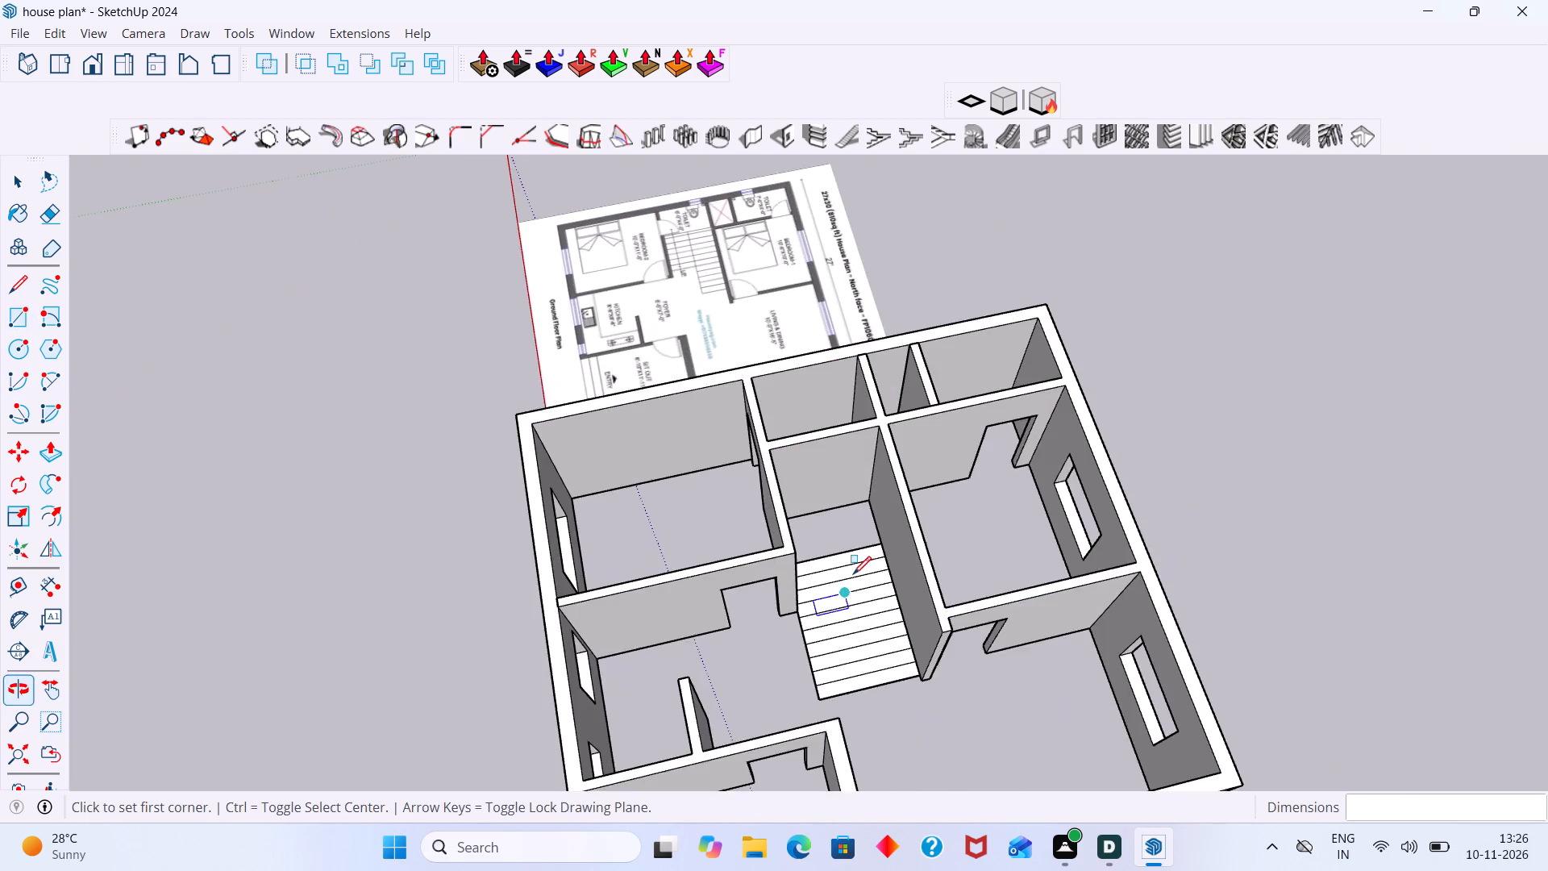
pyautogui.scroll(5, 853, 574)
pyautogui.moveTo(828, 533); pyautogui.dragTo(739, 512, button='middle')
pyautogui.scroll(5, 733, 512)
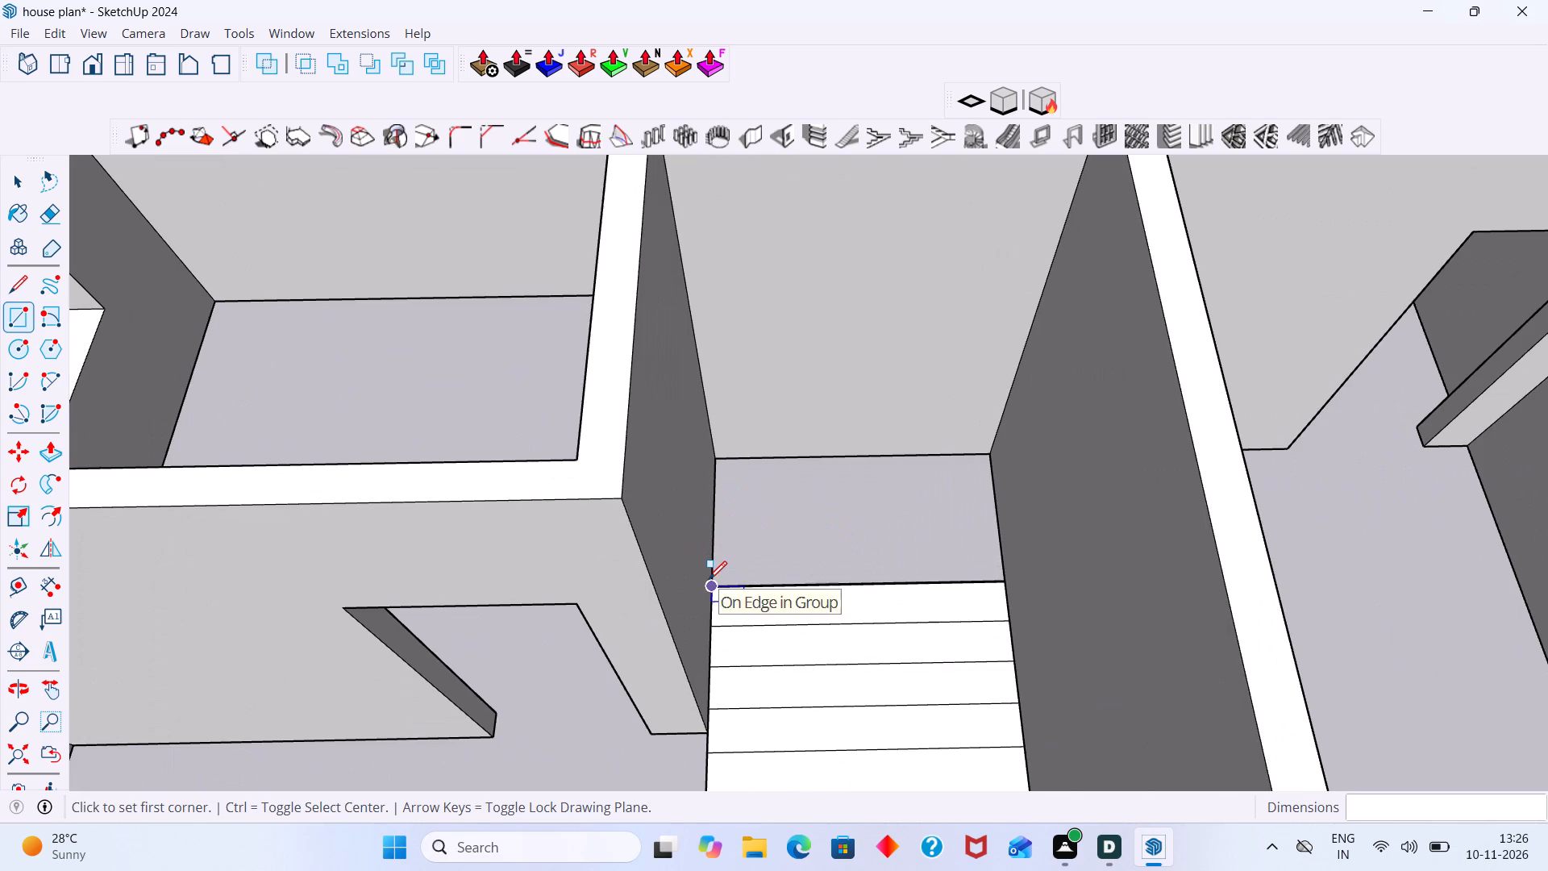
pyautogui.click(709, 581)
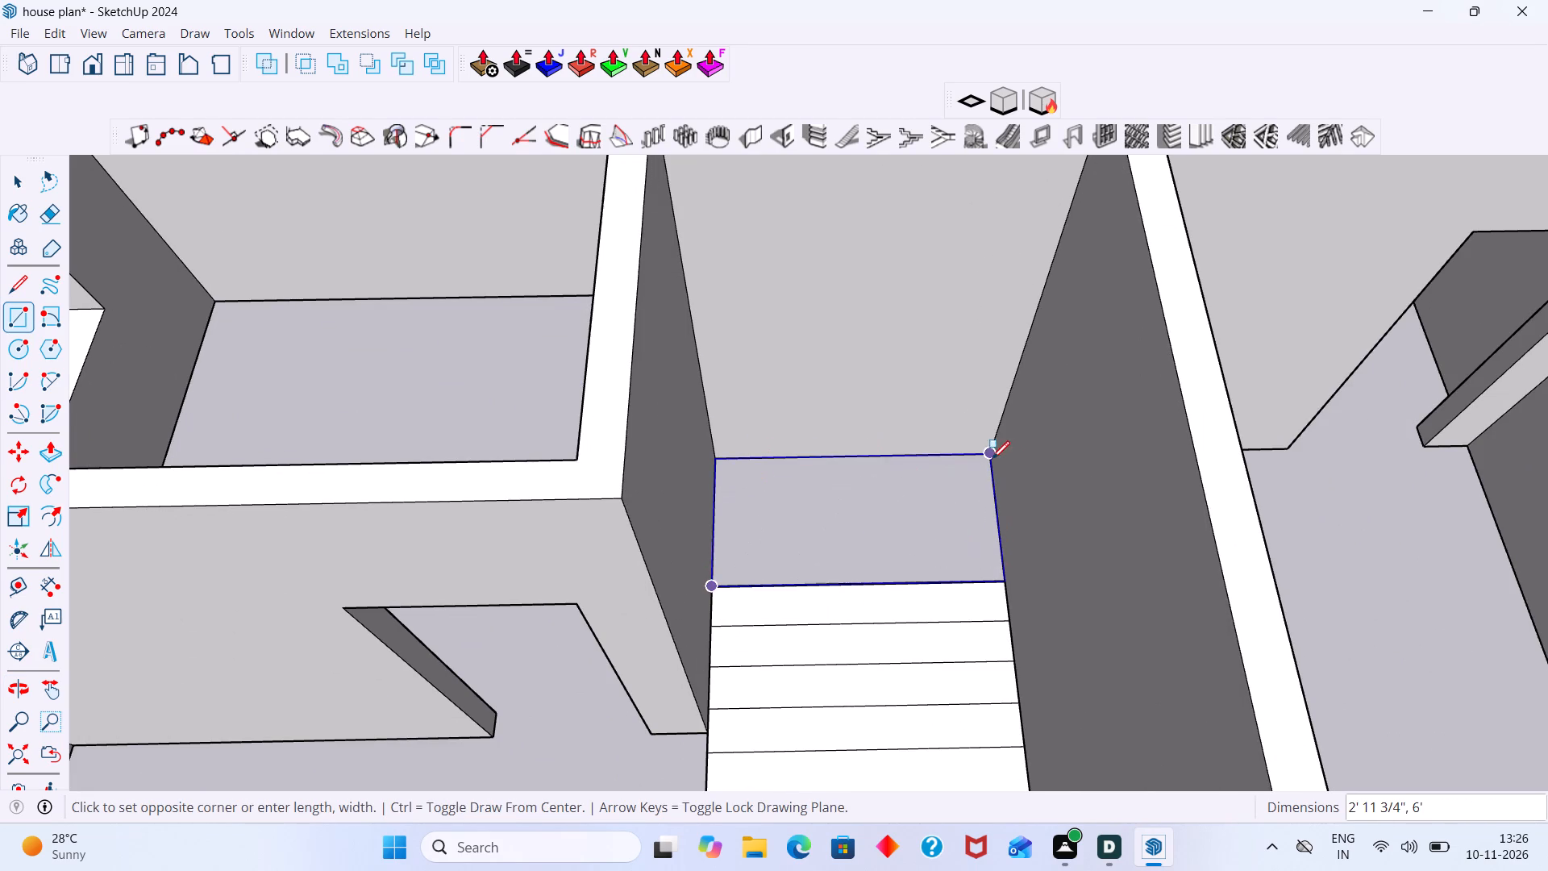
pyautogui.click(988, 452)
pyautogui.press('space')
# Check the stair on the plan image and draw an 11' 4" centre line from the landing's wall edge to the last tread line.
pyautogui.scroll(-10, 929, 526)
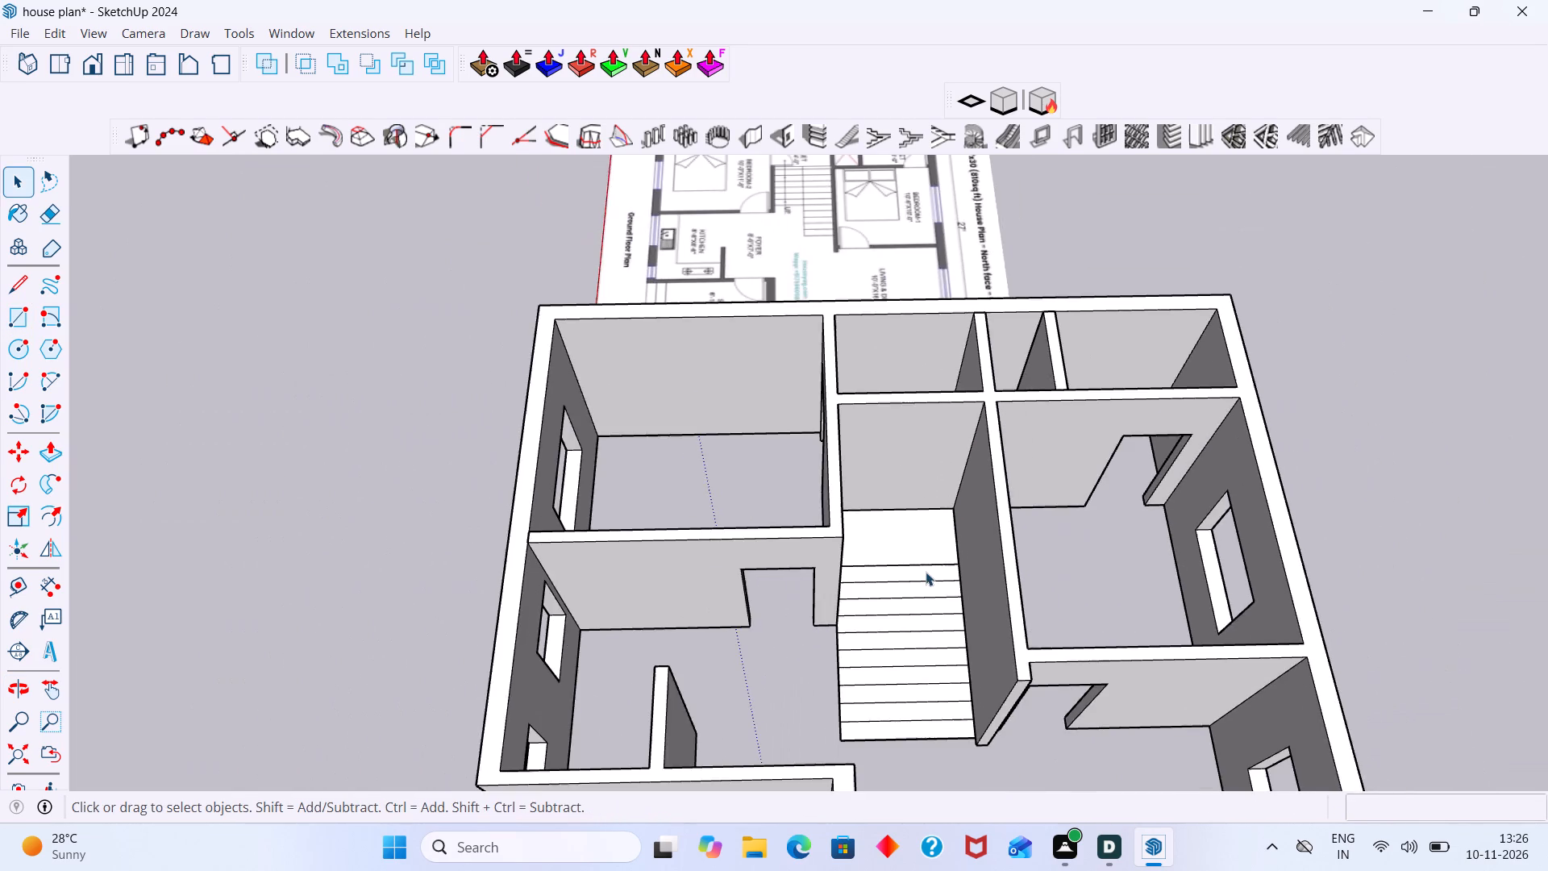
pyautogui.scroll(-8, 926, 571)
pyautogui.scroll(9, 889, 425)
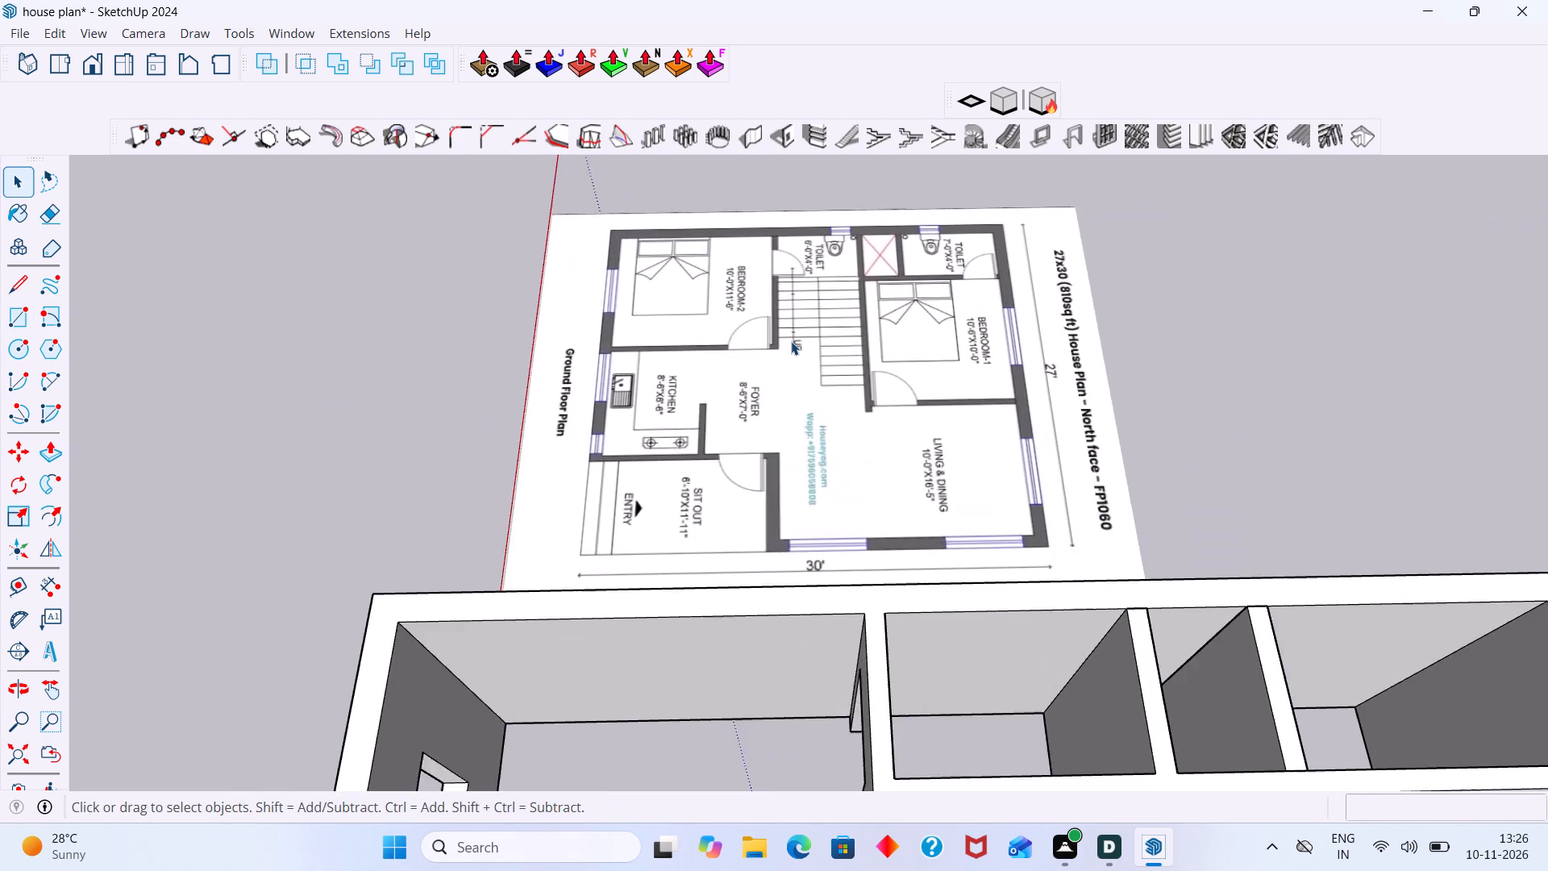
pyautogui.scroll(4, 791, 341)
pyautogui.scroll(-12, 829, 335)
pyautogui.keyDown('shift'); pyautogui.moveTo(853, 435); pyautogui.dragTo(853, 410, button='middle'); pyautogui.keyUp('shift')
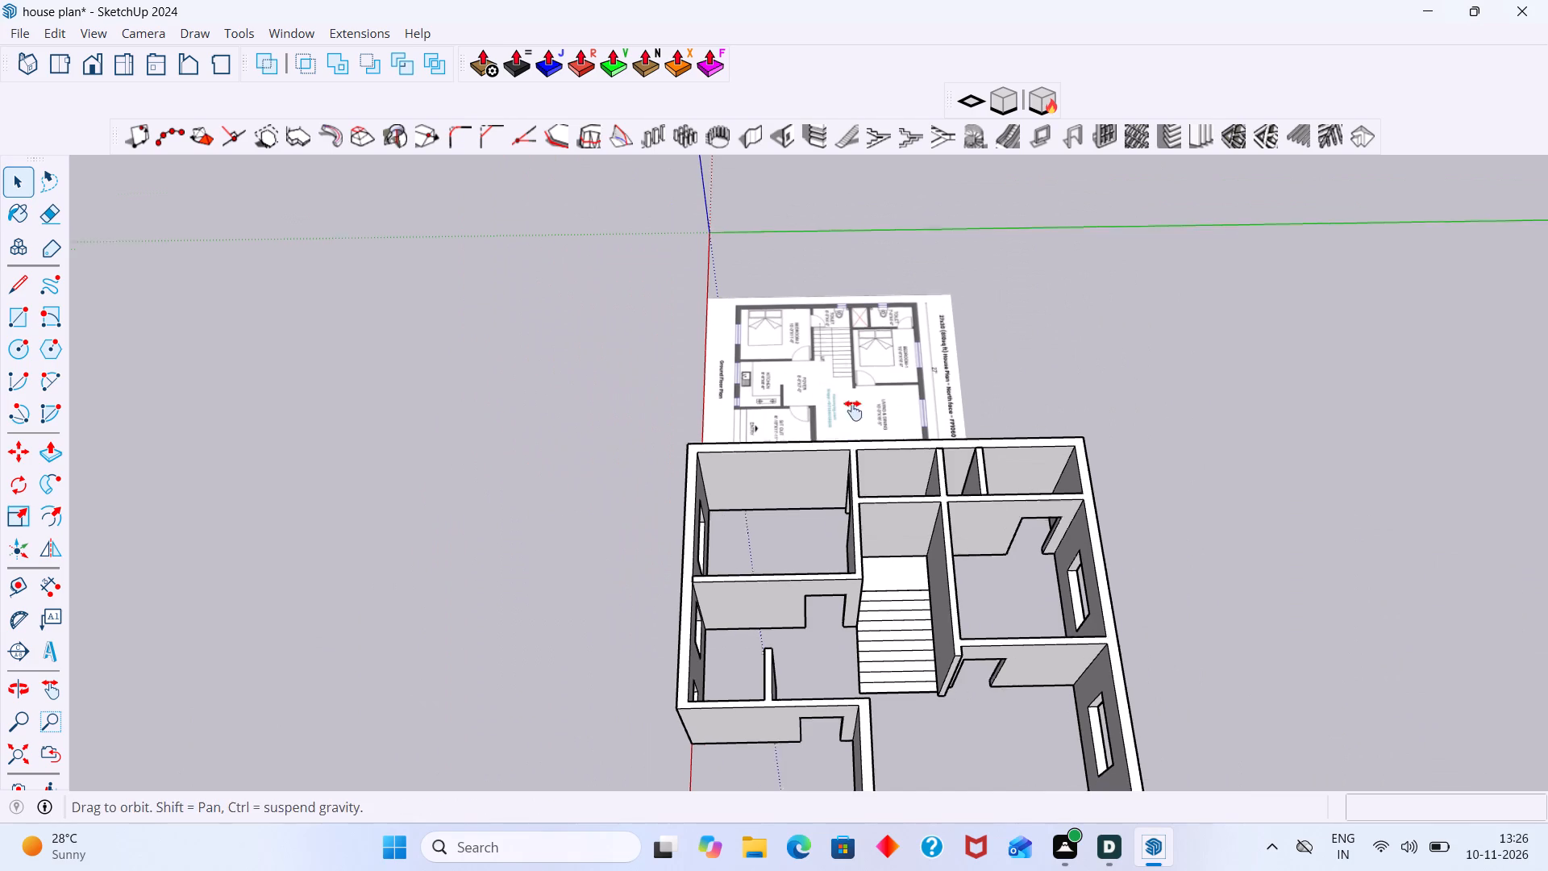
pyautogui.keyDown('shift'); pyautogui.moveTo(853, 410); pyautogui.dragTo(853, 322, button='middle'); pyautogui.keyUp('shift')
pyautogui.press('l')
pyautogui.scroll(1, 952, 495)
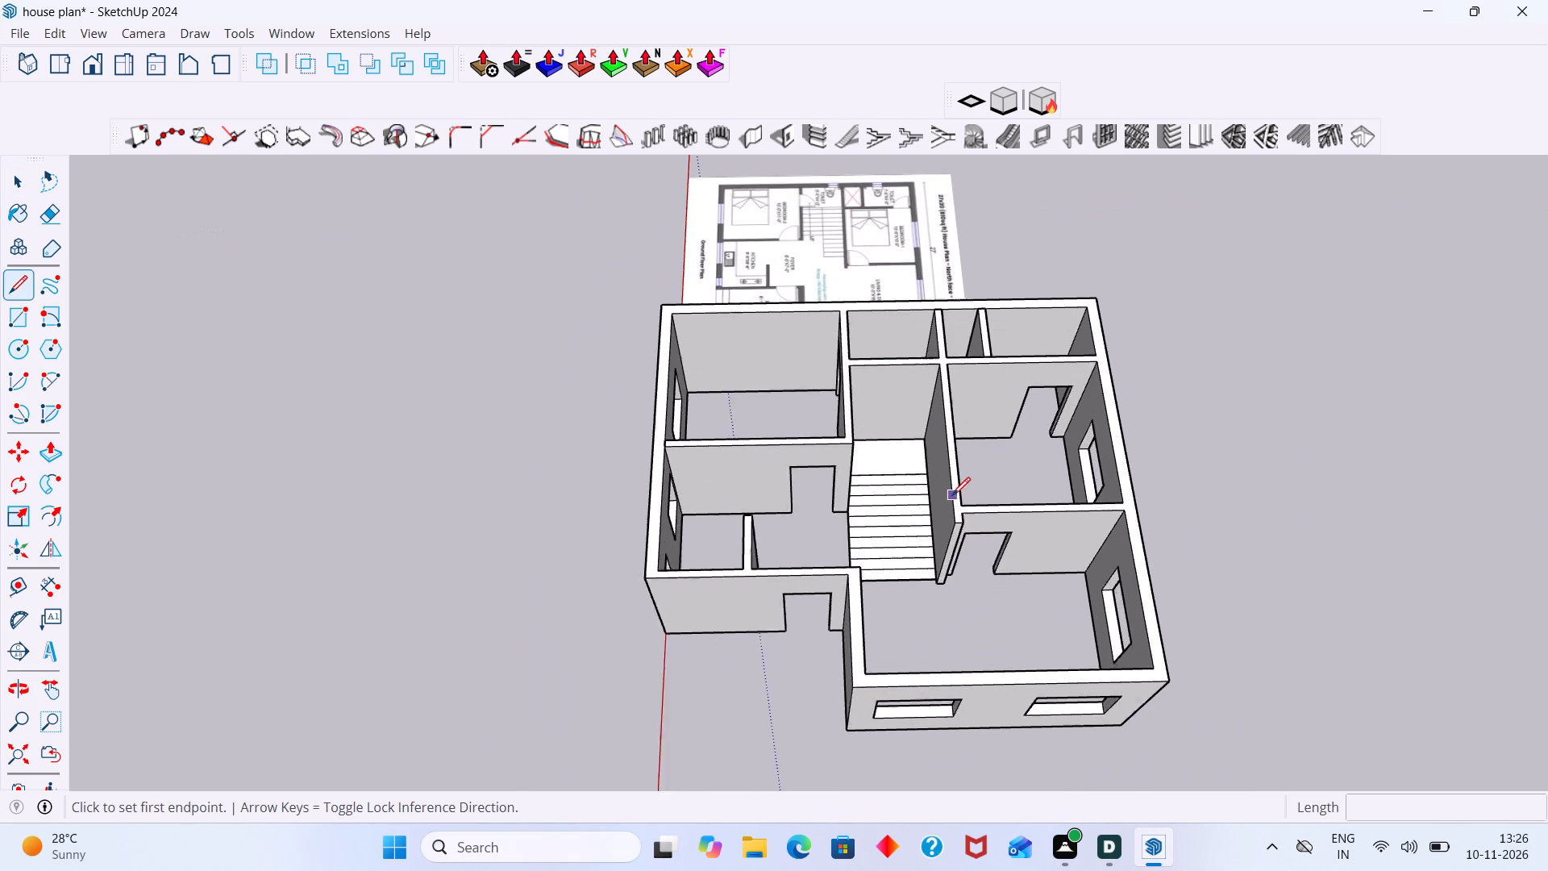
pyautogui.scroll(4, 952, 495)
pyautogui.click(876, 423)
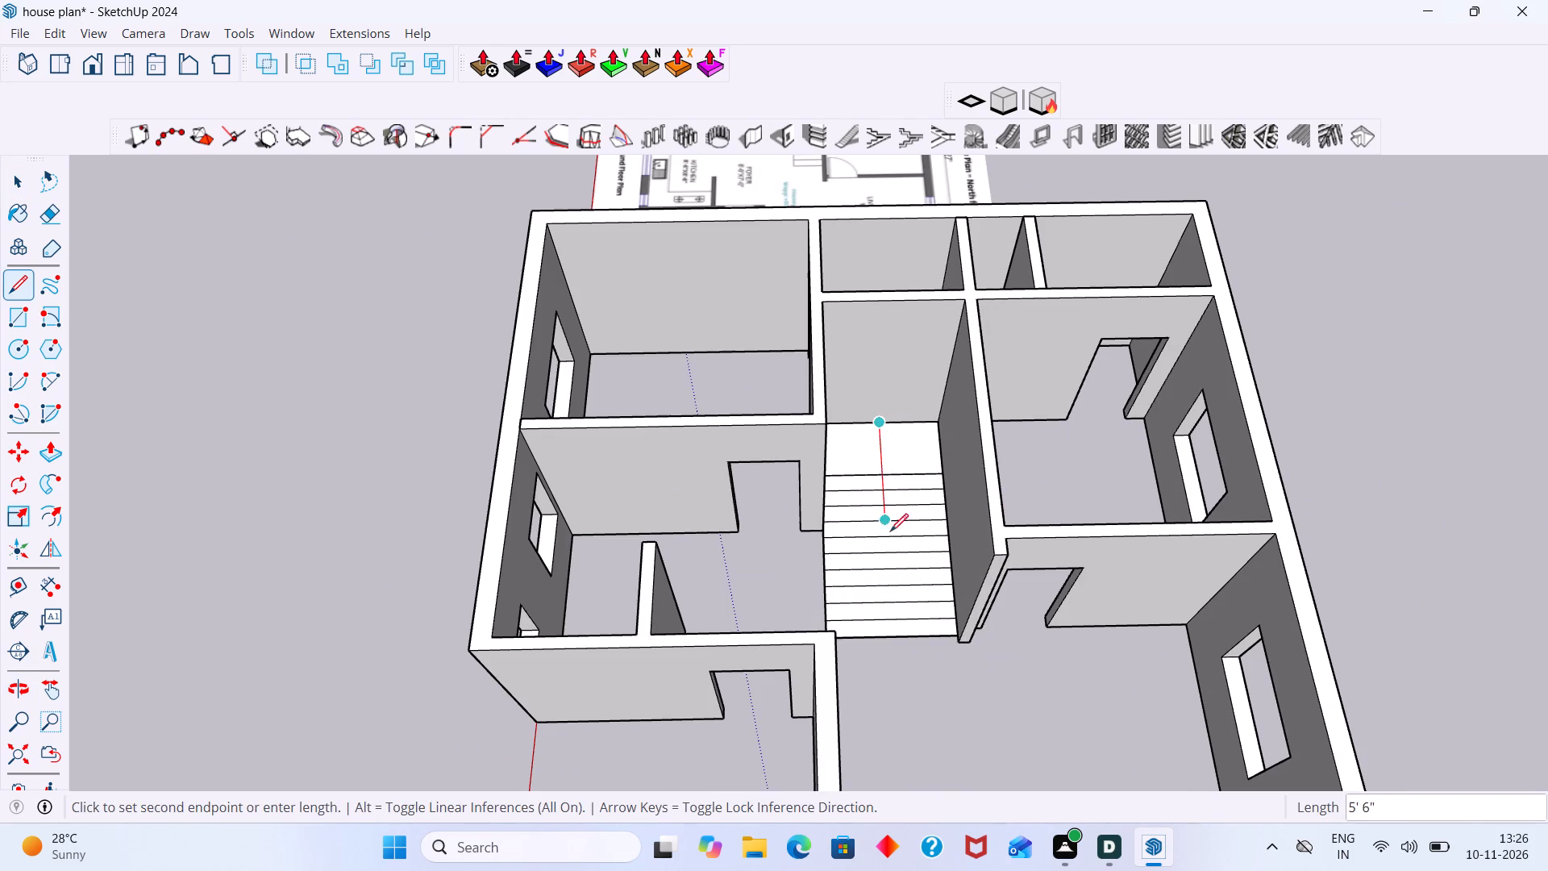
pyautogui.click(895, 633)
pyautogui.press('space')
# Delete the seven tread faces farthest from the landing in the stair half on the Bedroom-2 side.
pyautogui.scroll(1, 882, 612)
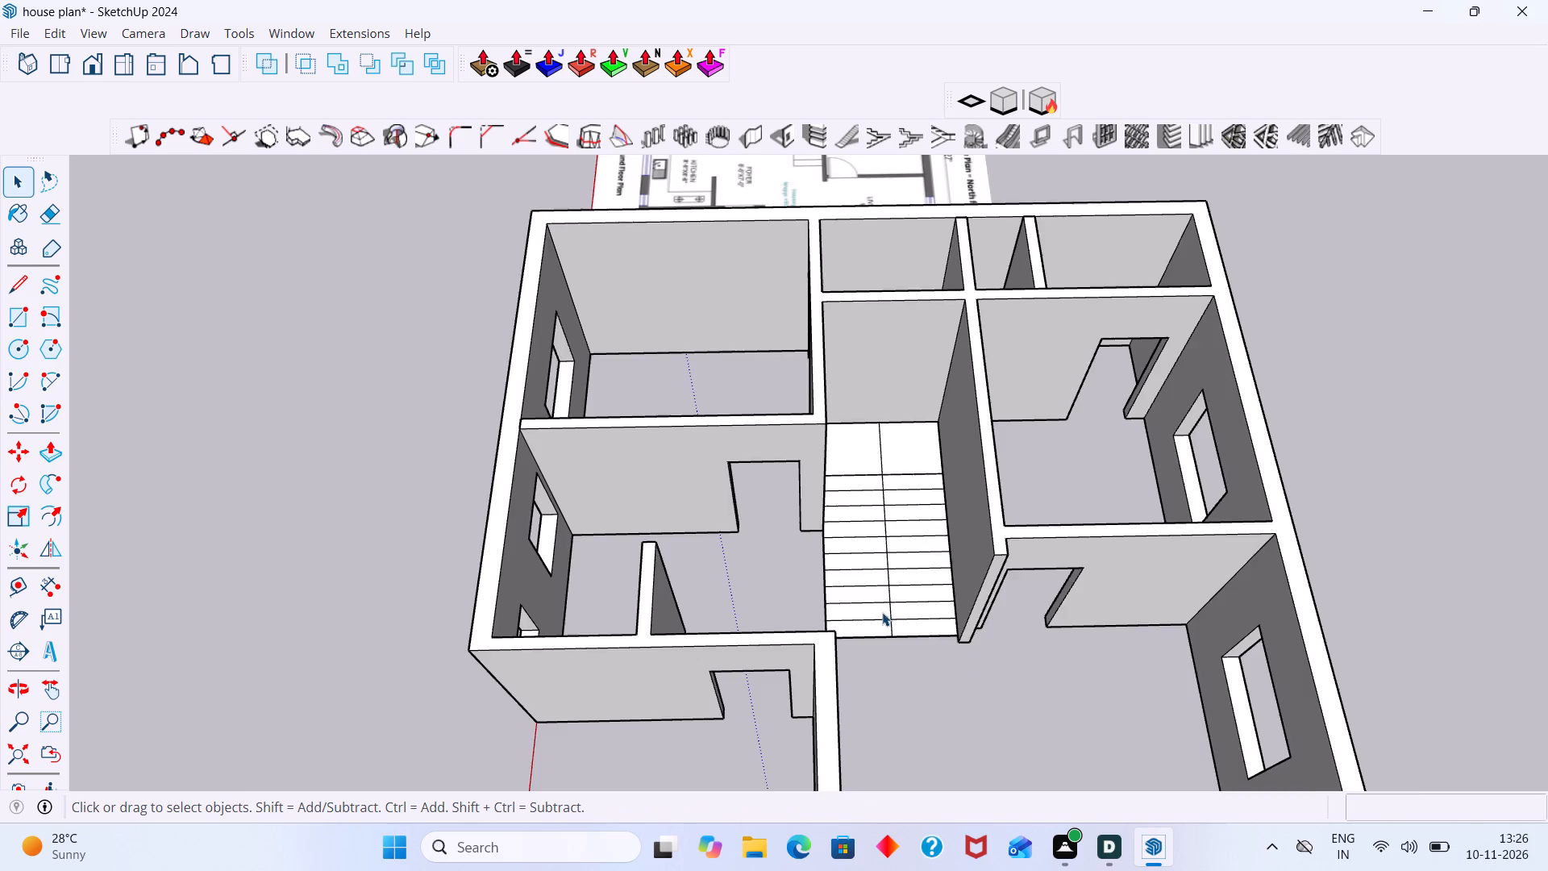
pyautogui.scroll(4, 882, 612)
pyautogui.click(868, 627)
pyautogui.press('Delete')
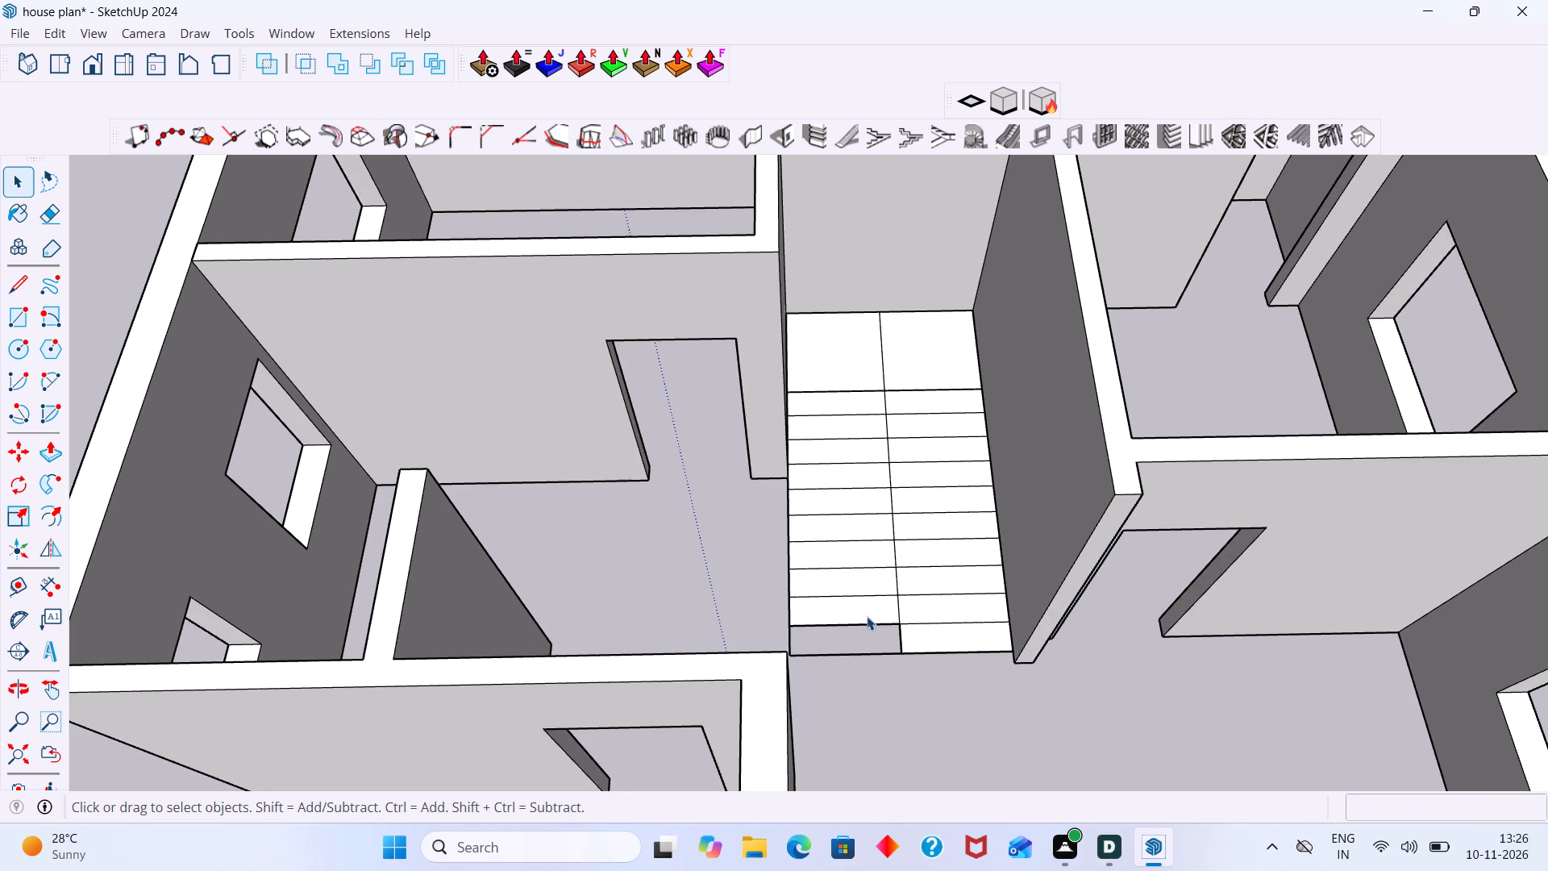
pyautogui.click(865, 608)
pyautogui.press('Delete')
pyautogui.click(863, 583)
pyautogui.press('Delete')
pyautogui.click(852, 550)
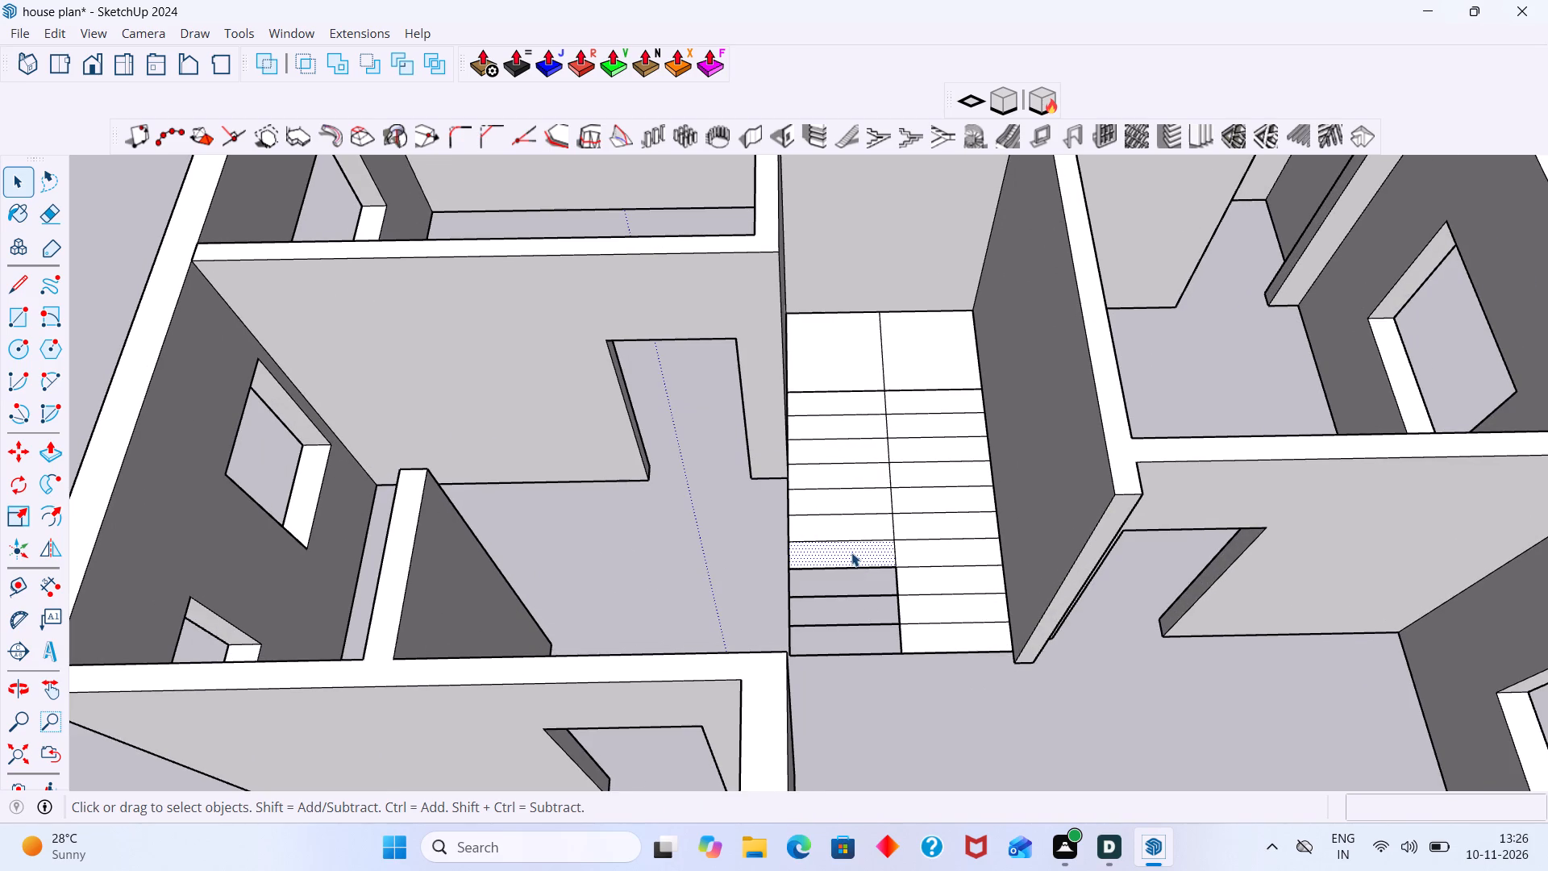
pyautogui.press('Delete')
pyautogui.scroll(-10, 854, 539)
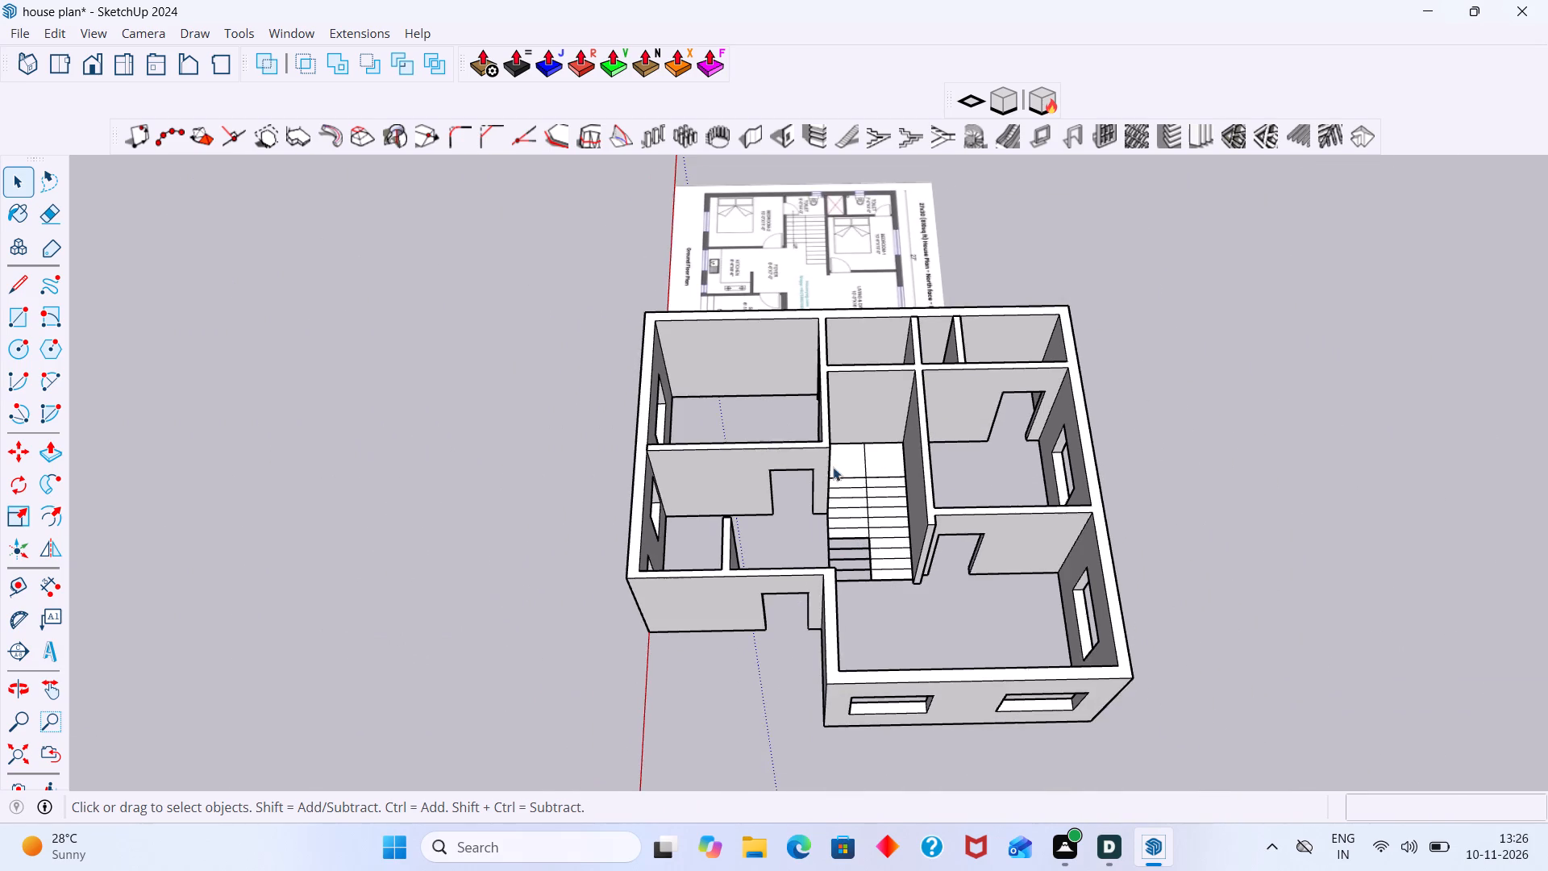
pyautogui.scroll(1, 833, 472)
pyautogui.scroll(7, 831, 565)
pyautogui.click(855, 515)
pyautogui.press('Delete')
pyautogui.click(852, 496)
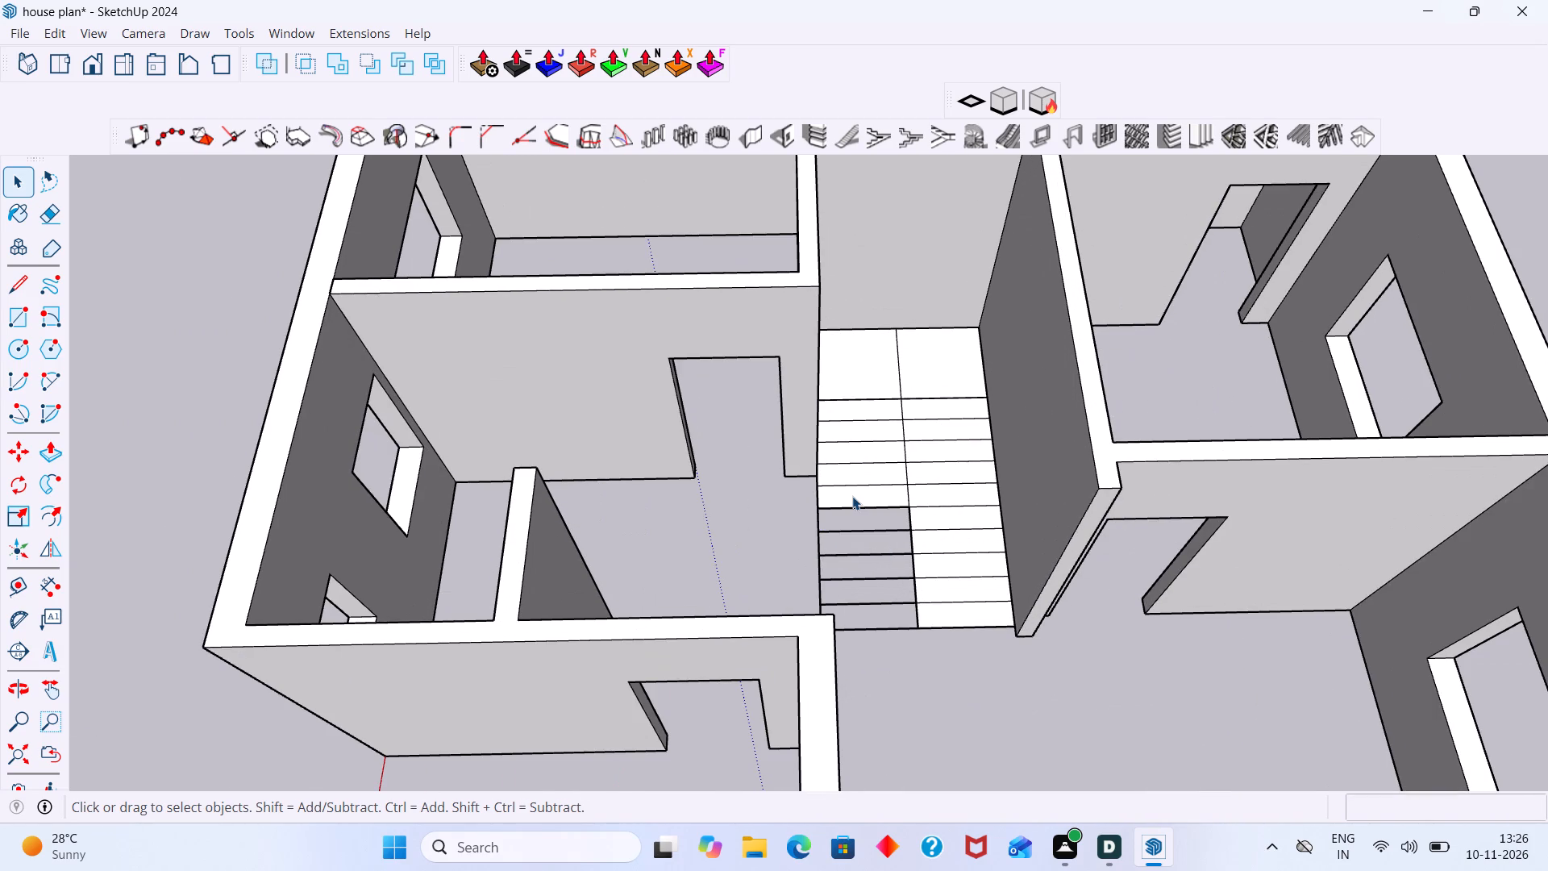
pyautogui.press('Delete')
pyautogui.click(850, 475)
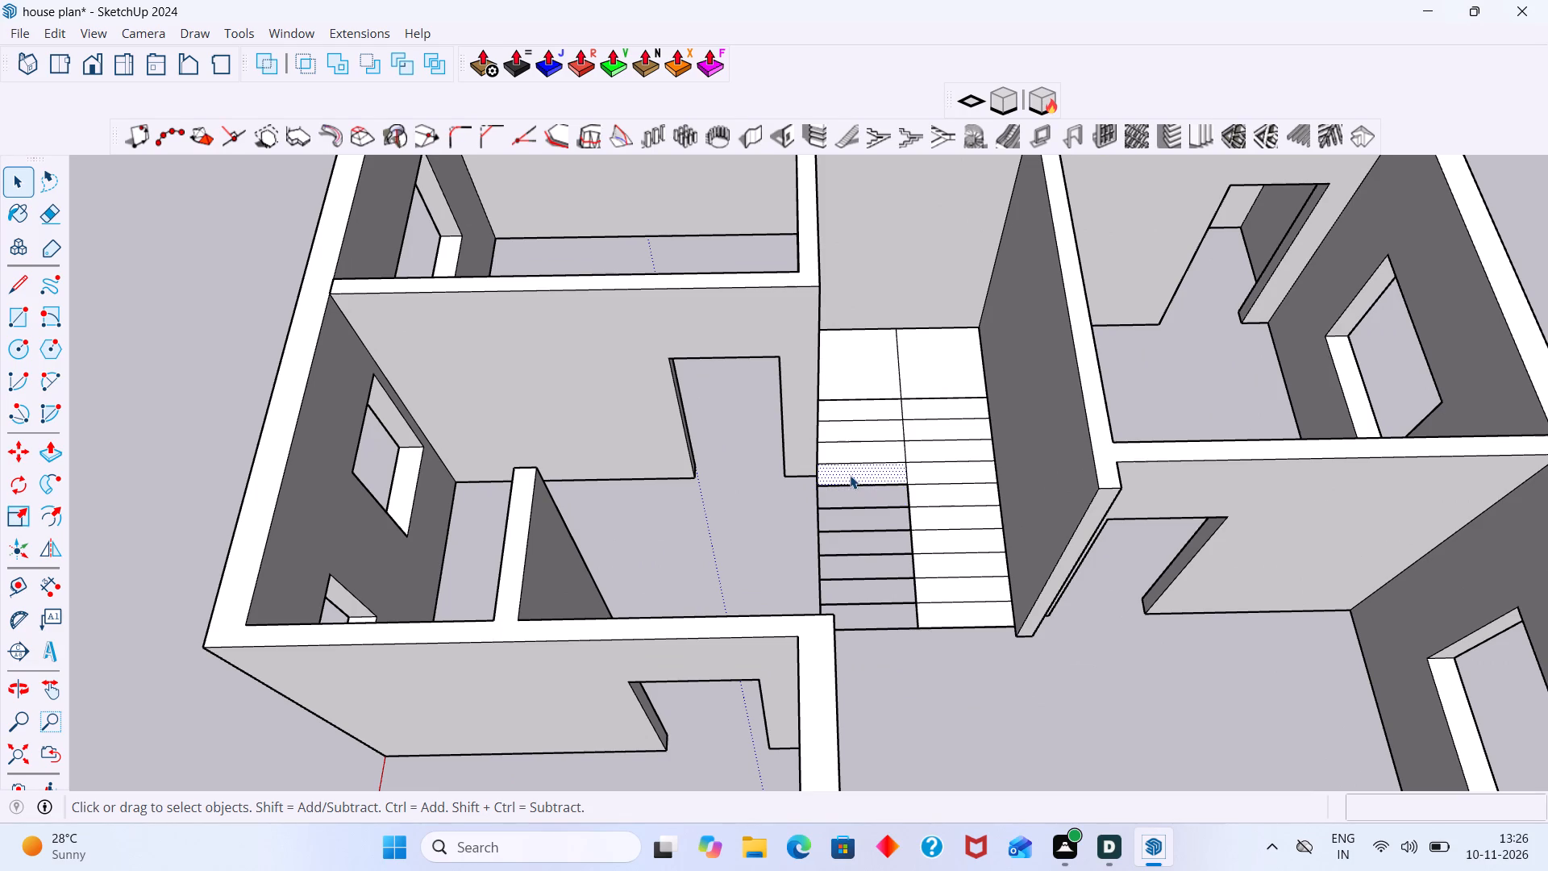
pyautogui.press('Delete')
# Delete the two tread faces farthest from the landing in the stair half along the Bedroom-1 wall.
pyautogui.moveTo(845, 493); pyautogui.dragTo(768, 483, button='middle')
pyautogui.moveTo(955, 631); pyautogui.dragTo(1108, 660, button='middle')
pyautogui.scroll(3, 984, 612)
pyautogui.click(969, 568)
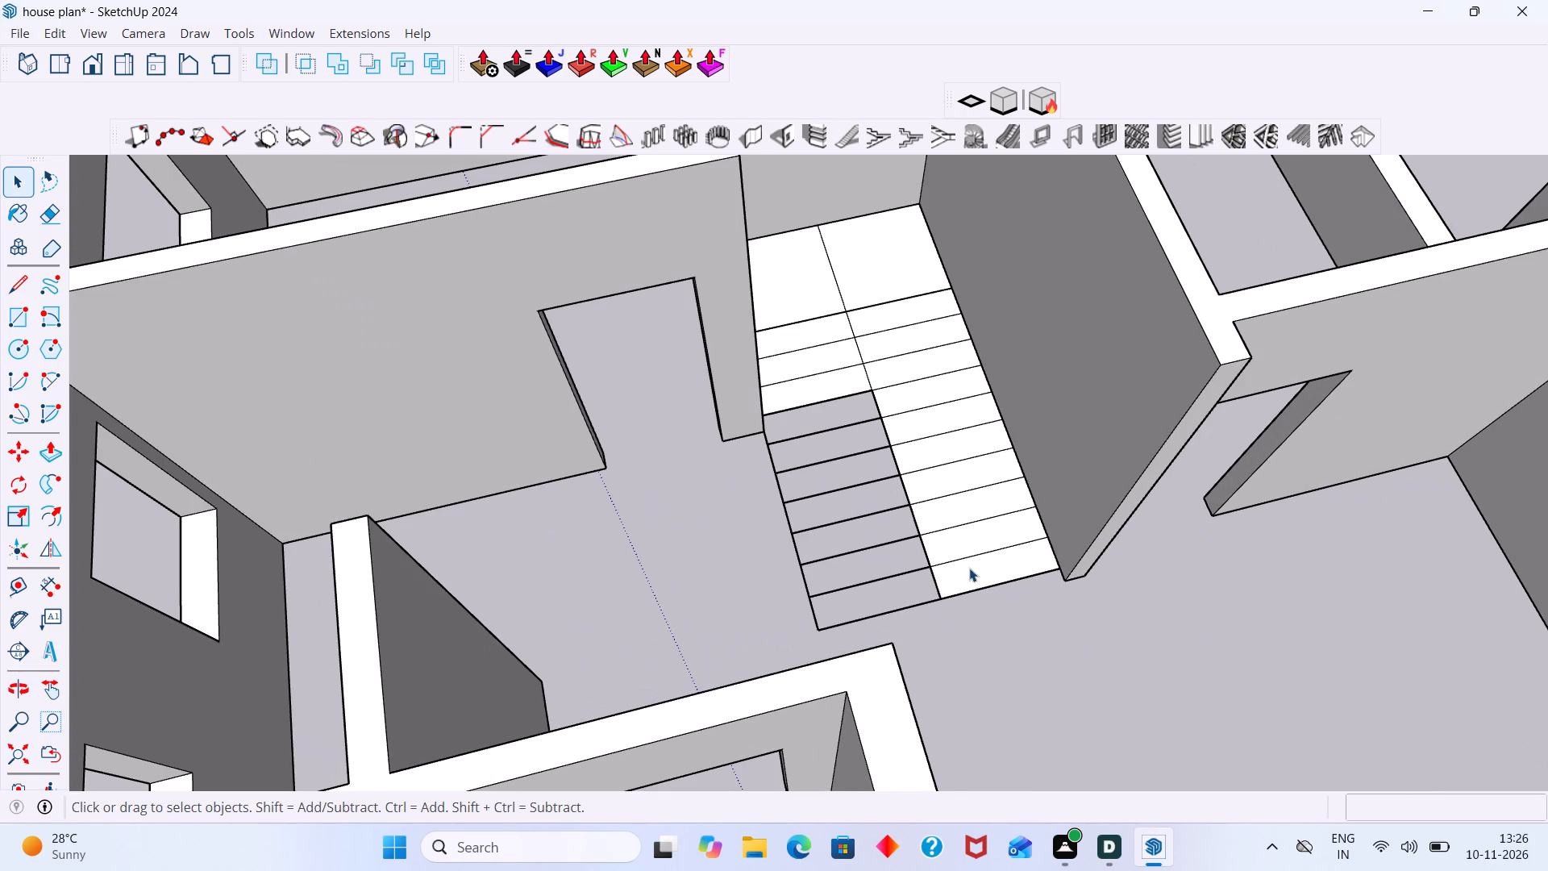
pyautogui.press('Delete')
pyautogui.click(959, 548)
pyautogui.press('Delete')
pyautogui.scroll(-1, 943, 561)
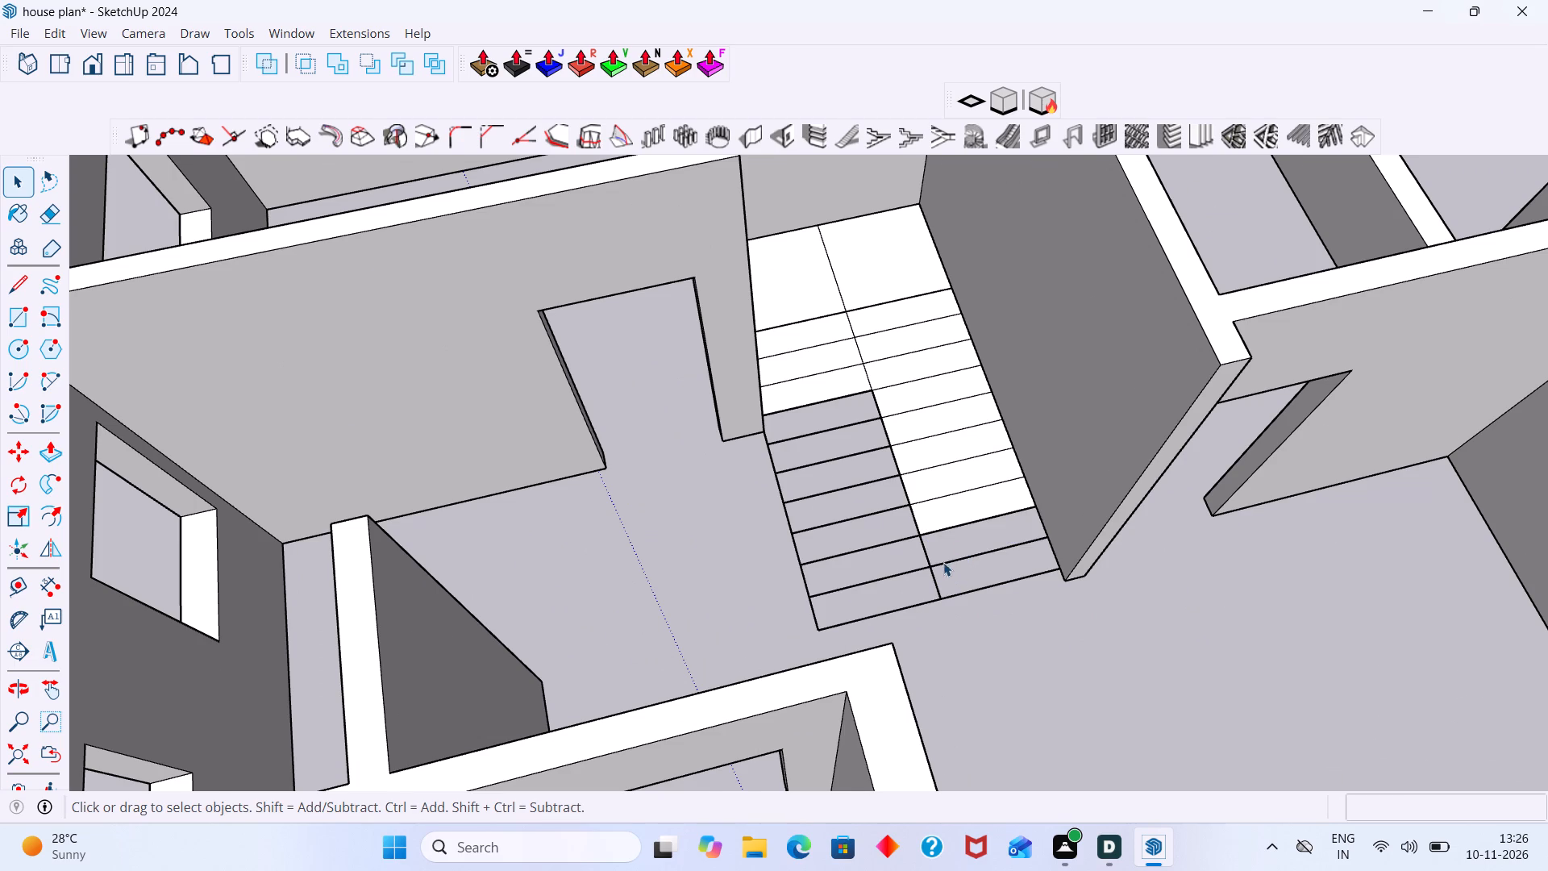
# Erase the leftover edges around the deleted tread faces, keeping the outline of the remaining L-shaped stair.
pyautogui.scroll(-5, 943, 562)
pyautogui.moveTo(949, 575); pyautogui.dragTo(1038, 575, button='middle')
pyautogui.scroll(2, 1002, 558)
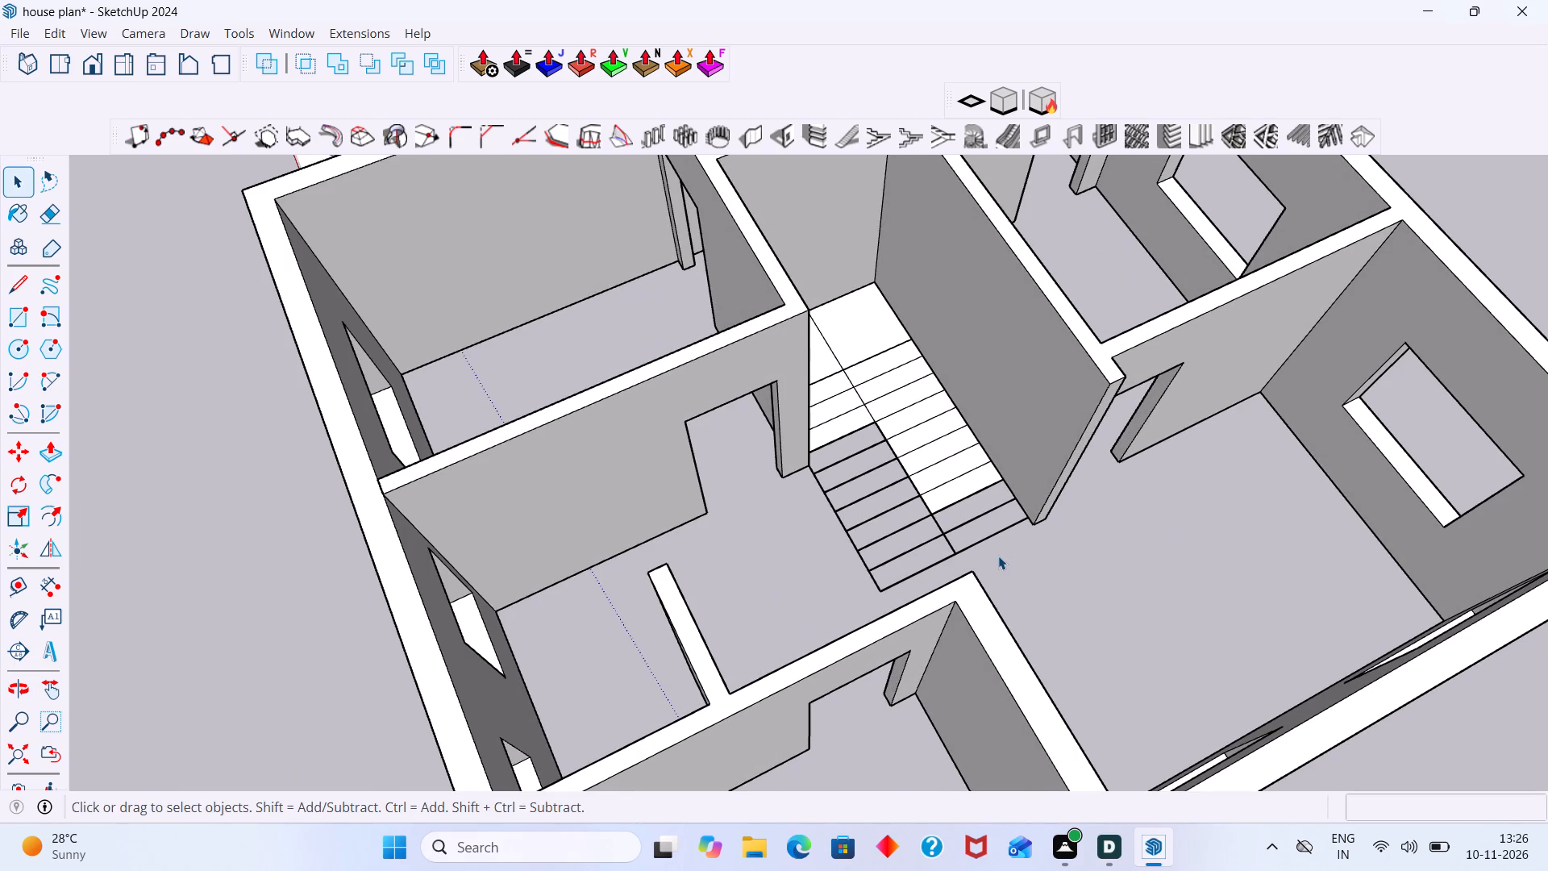
pyautogui.press('e')
pyautogui.scroll(2, 960, 527)
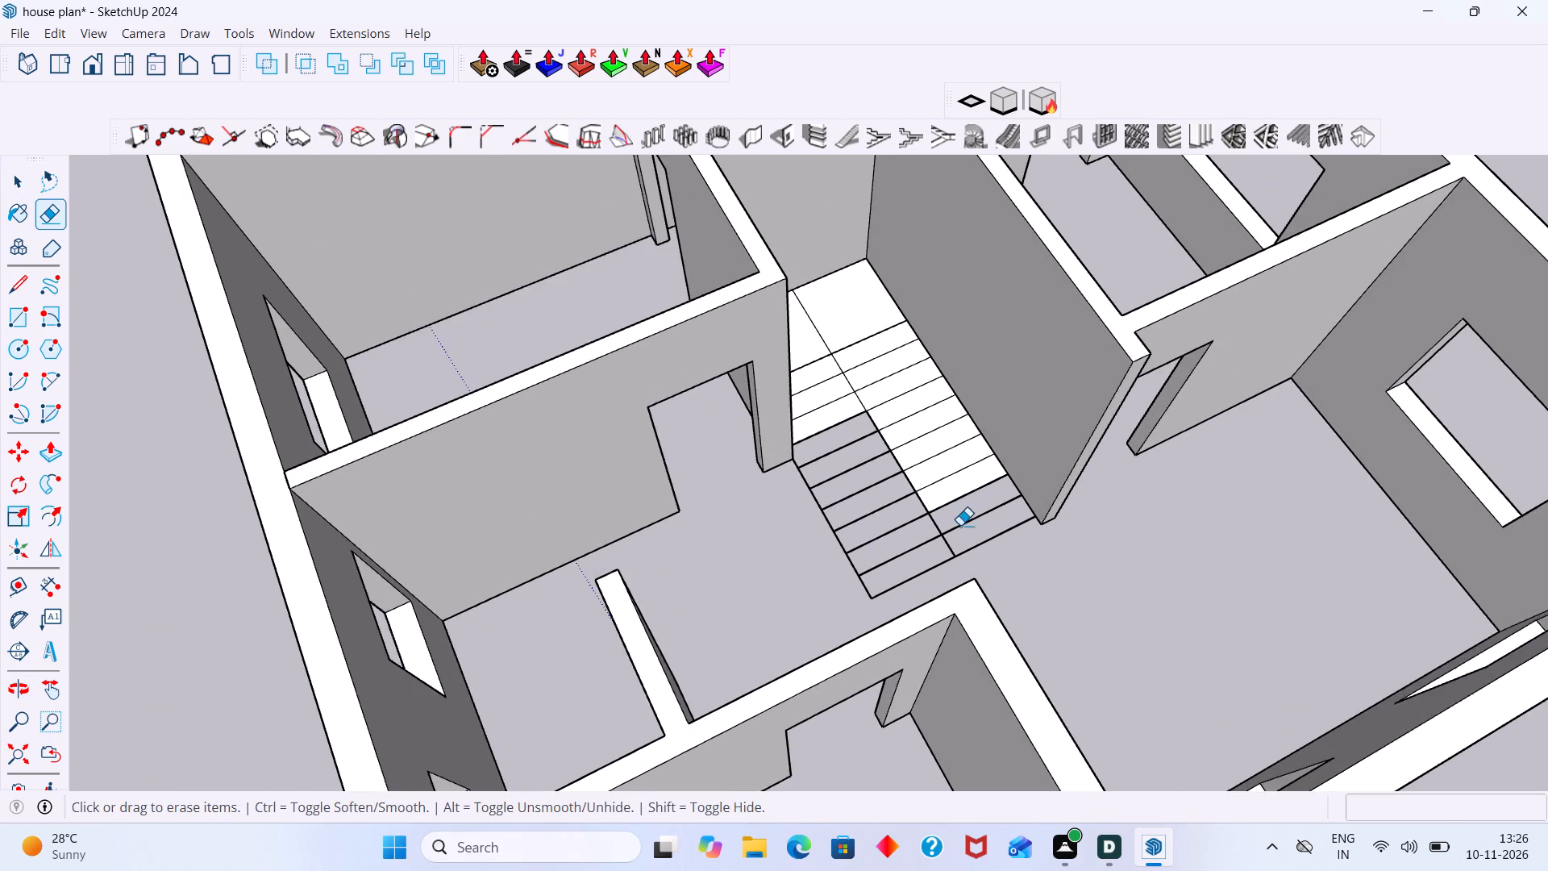
pyautogui.moveTo(970, 519); pyautogui.dragTo(984, 556)
pyautogui.moveTo(970, 522); pyautogui.dragTo(893, 573)
pyautogui.moveTo(959, 556); pyautogui.dragTo(925, 565)
pyautogui.moveTo(875, 557); pyautogui.dragTo(850, 473)
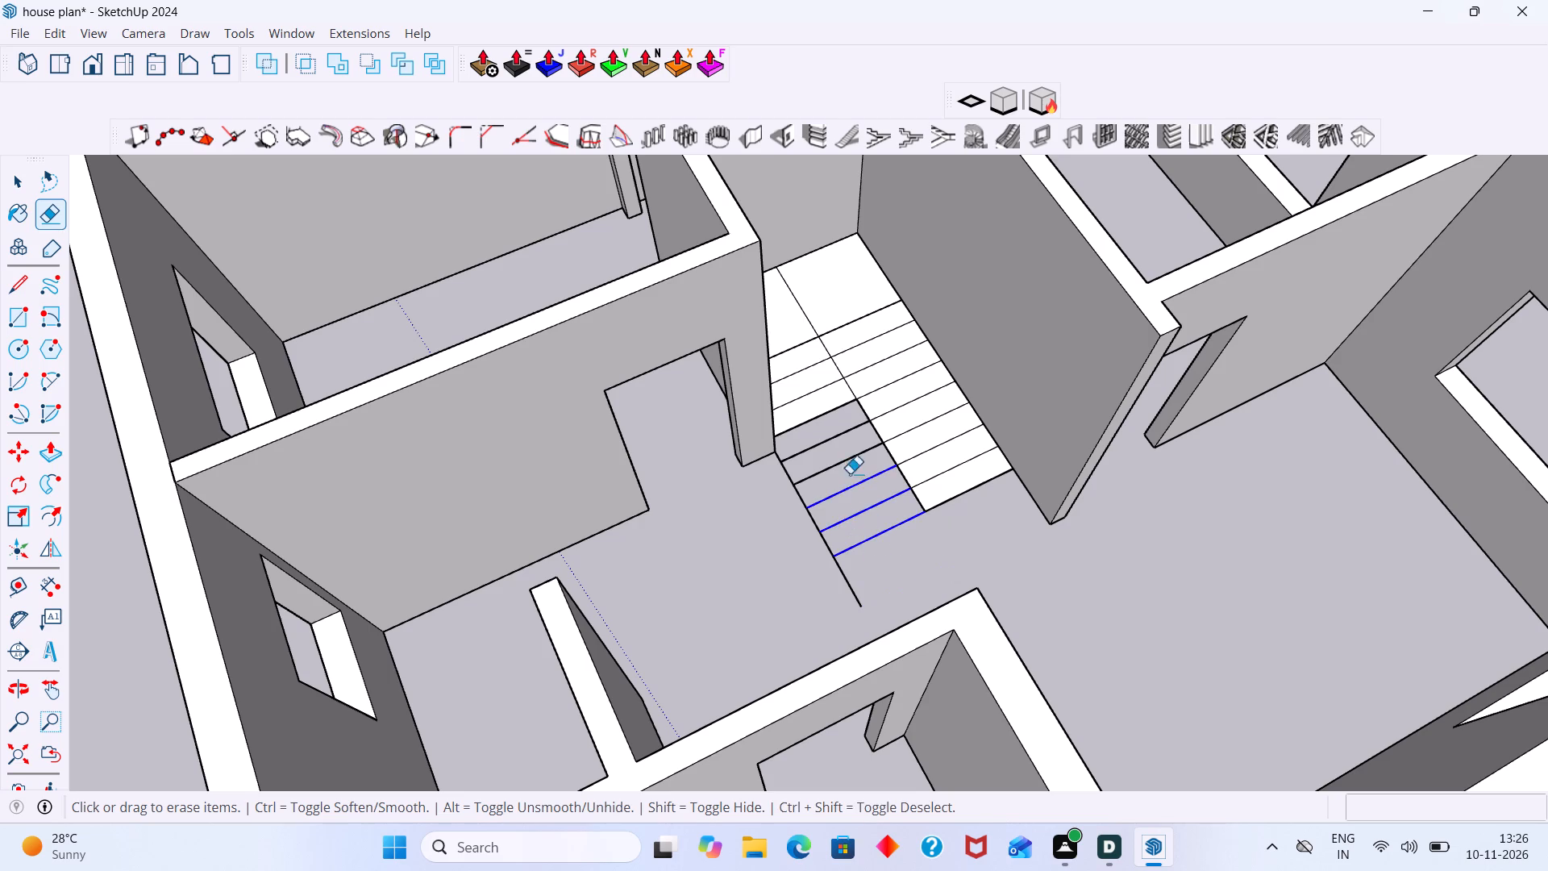
pyautogui.moveTo(850, 473); pyautogui.dragTo(845, 461)
pyautogui.moveTo(822, 431); pyautogui.dragTo(822, 448)
pyautogui.moveTo(801, 480); pyautogui.dragTo(784, 501)
pyautogui.scroll(1, 822, 495)
pyautogui.scroll(-5, 822, 495)
pyautogui.moveTo(824, 478); pyautogui.dragTo(734, 469, button='middle')
pyautogui.moveTo(814, 451); pyautogui.dragTo(722, 621, button='middle')
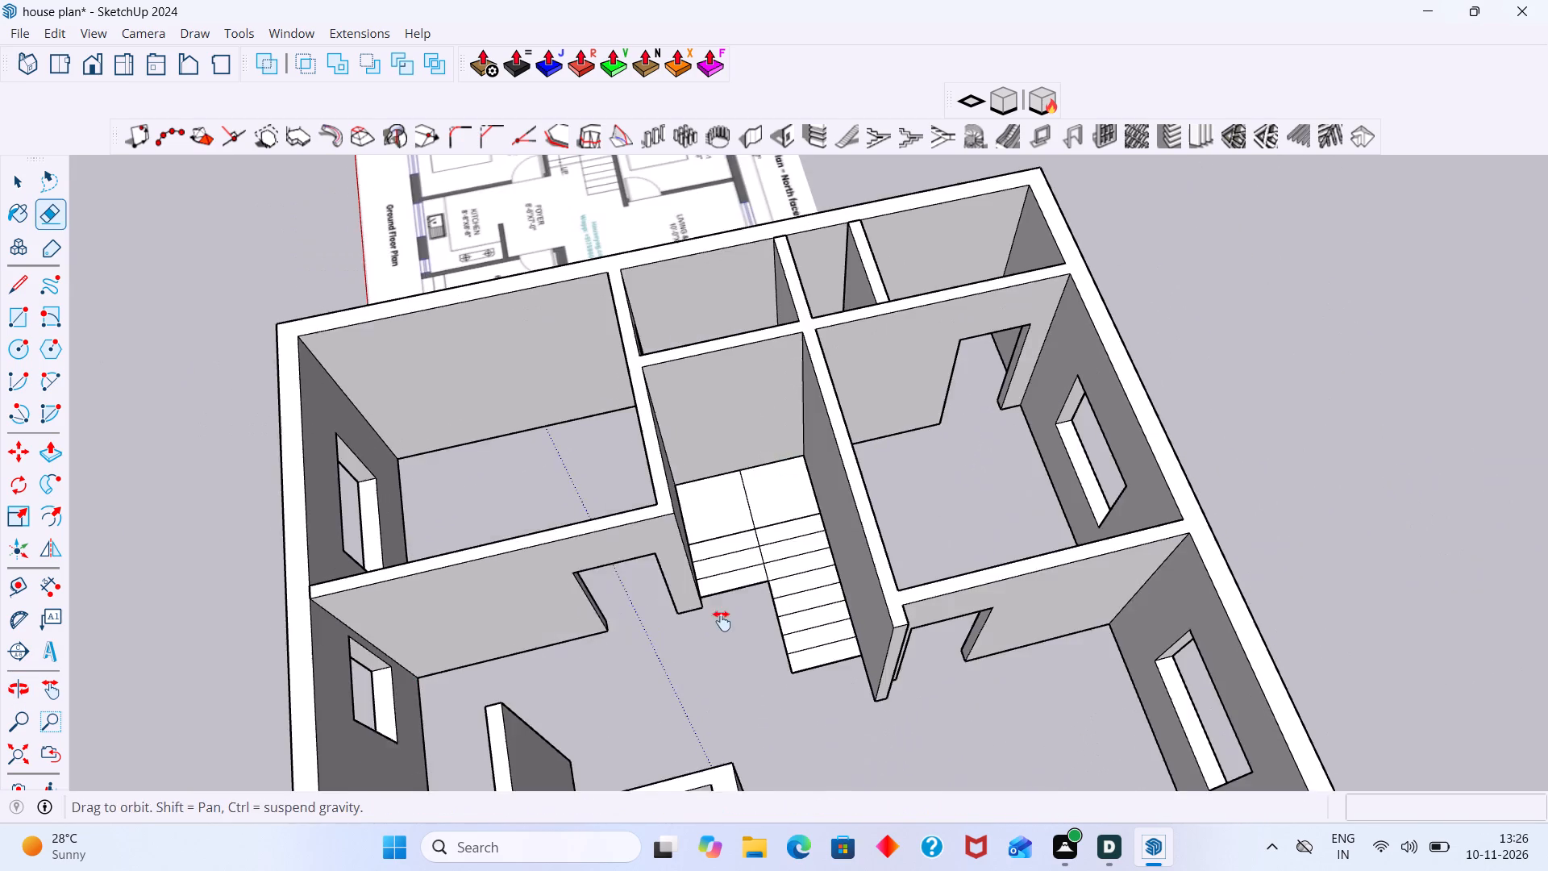
pyautogui.moveTo(722, 621); pyautogui.dragTo(721, 619, button='middle')
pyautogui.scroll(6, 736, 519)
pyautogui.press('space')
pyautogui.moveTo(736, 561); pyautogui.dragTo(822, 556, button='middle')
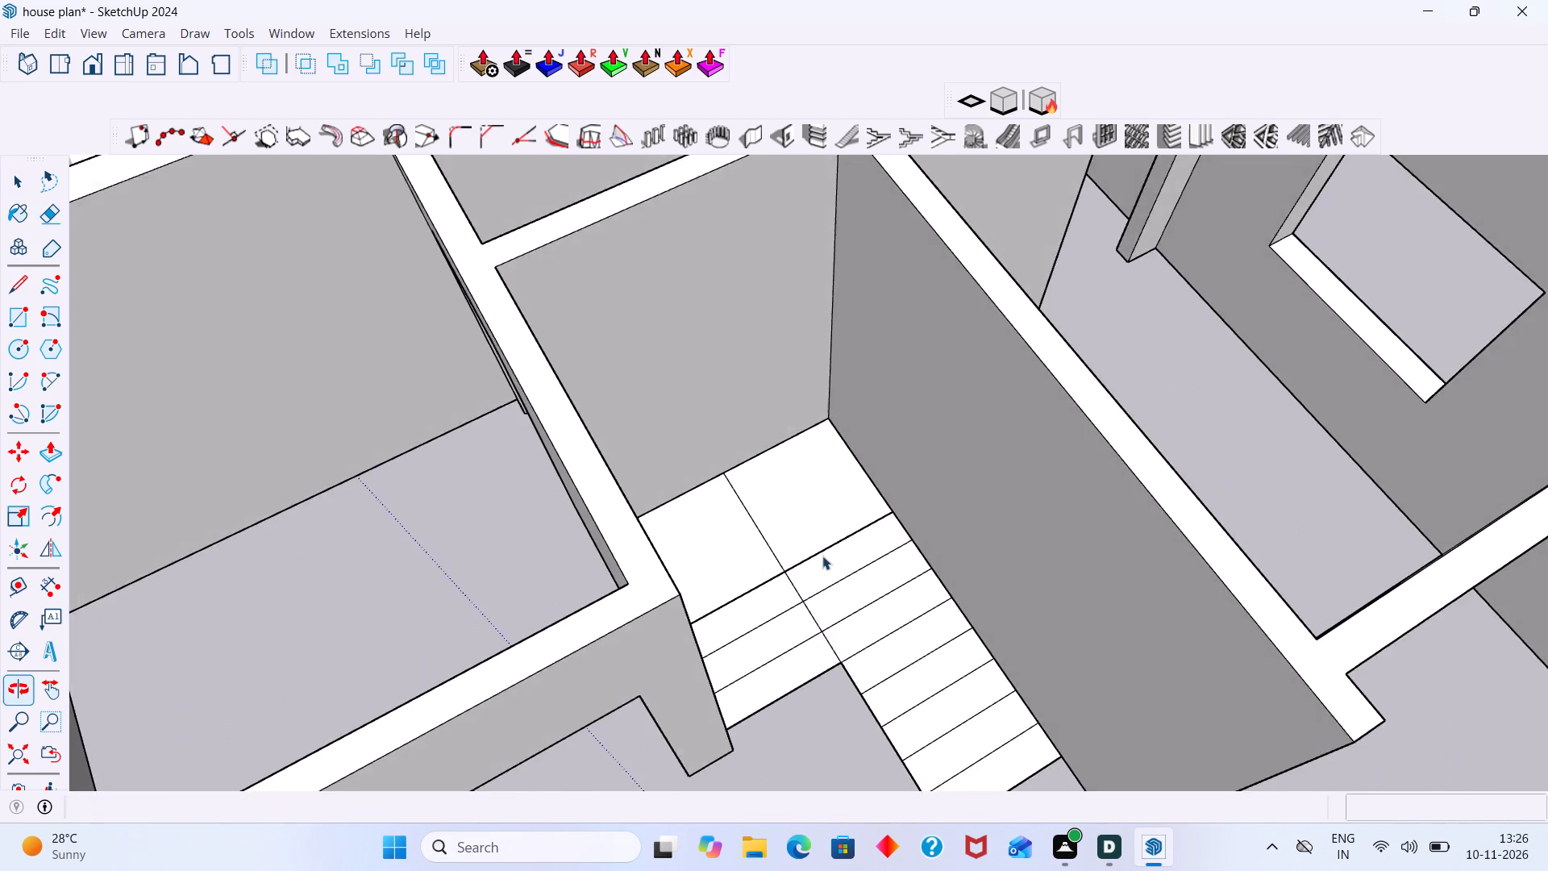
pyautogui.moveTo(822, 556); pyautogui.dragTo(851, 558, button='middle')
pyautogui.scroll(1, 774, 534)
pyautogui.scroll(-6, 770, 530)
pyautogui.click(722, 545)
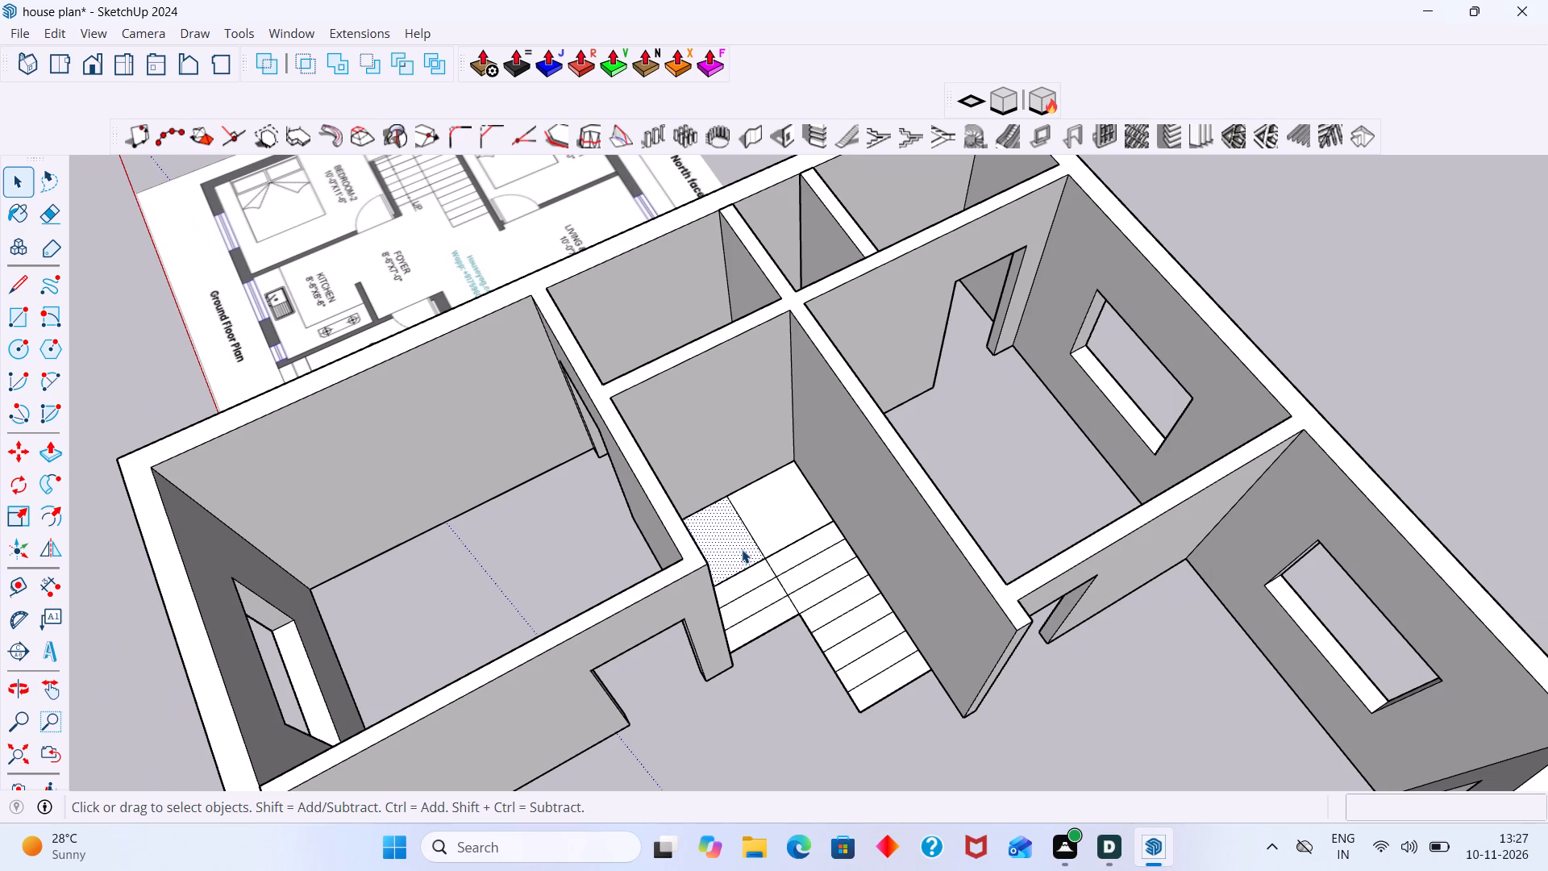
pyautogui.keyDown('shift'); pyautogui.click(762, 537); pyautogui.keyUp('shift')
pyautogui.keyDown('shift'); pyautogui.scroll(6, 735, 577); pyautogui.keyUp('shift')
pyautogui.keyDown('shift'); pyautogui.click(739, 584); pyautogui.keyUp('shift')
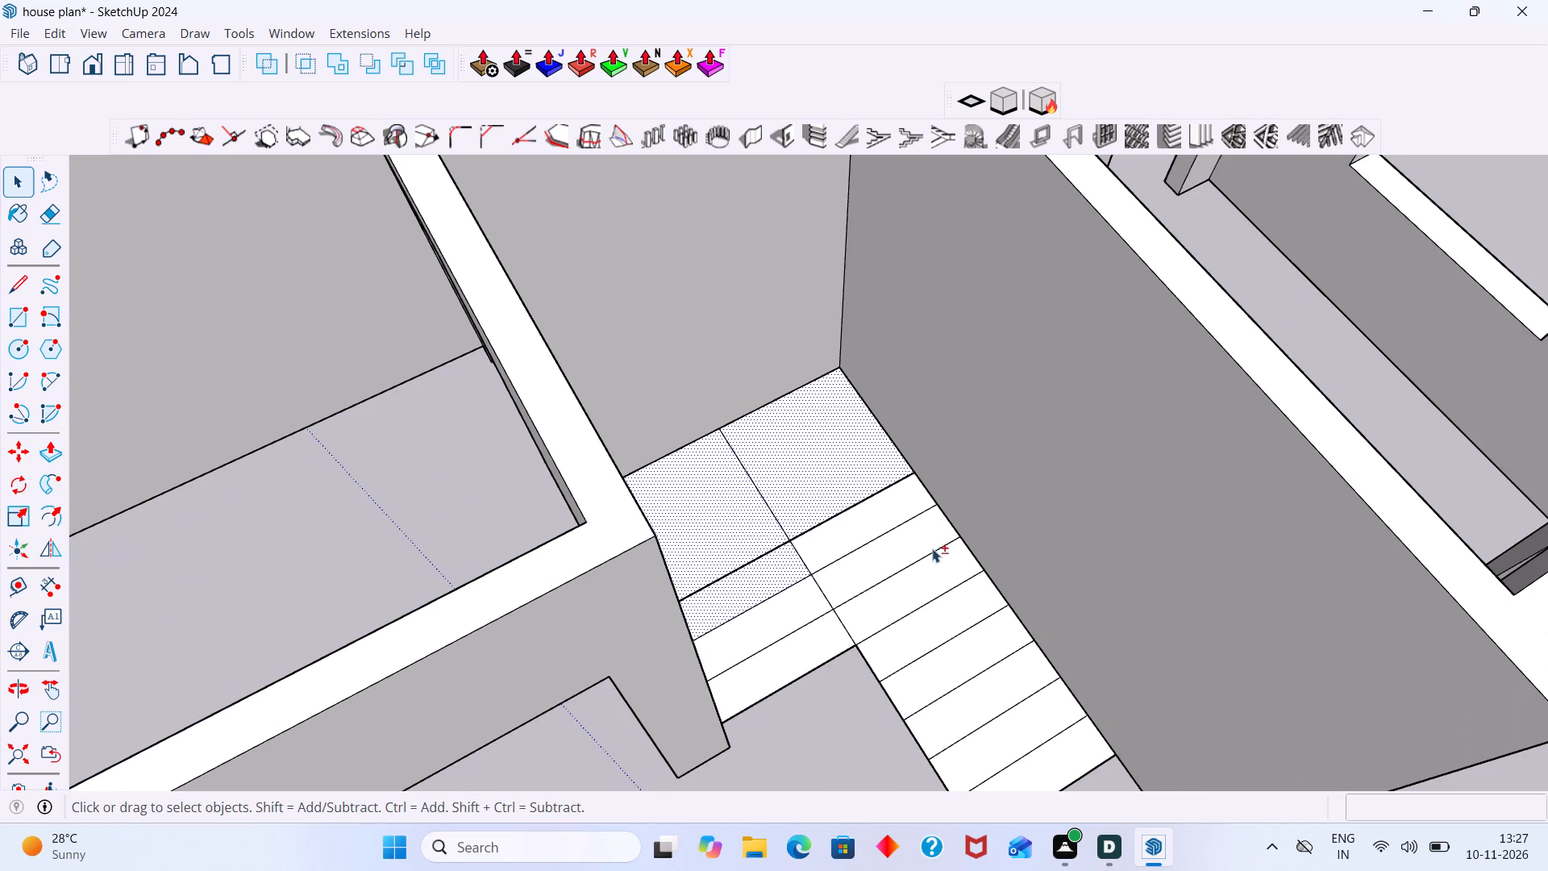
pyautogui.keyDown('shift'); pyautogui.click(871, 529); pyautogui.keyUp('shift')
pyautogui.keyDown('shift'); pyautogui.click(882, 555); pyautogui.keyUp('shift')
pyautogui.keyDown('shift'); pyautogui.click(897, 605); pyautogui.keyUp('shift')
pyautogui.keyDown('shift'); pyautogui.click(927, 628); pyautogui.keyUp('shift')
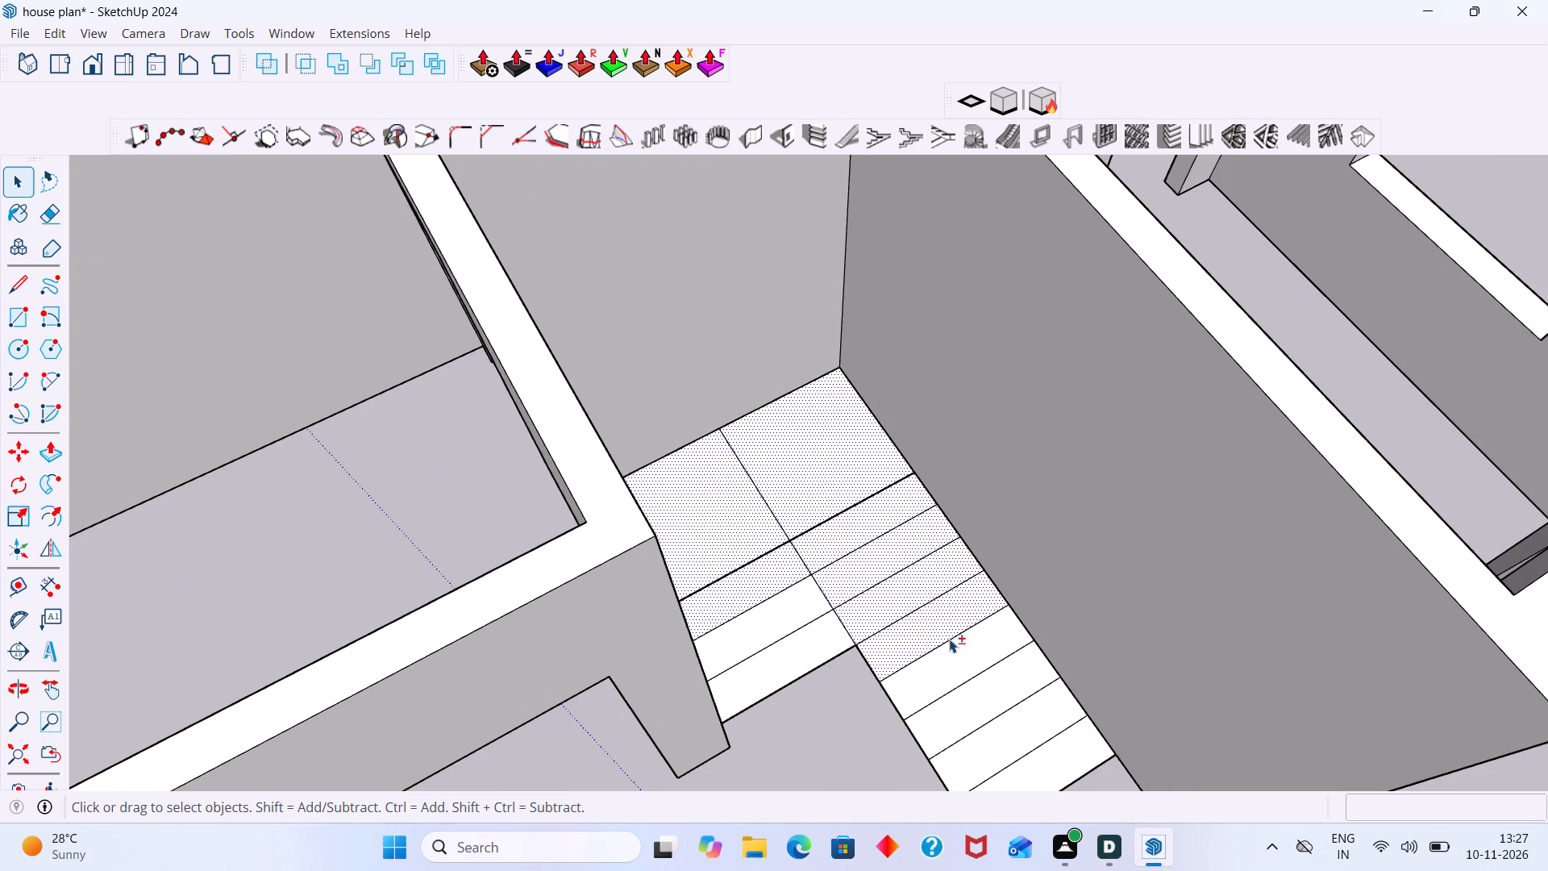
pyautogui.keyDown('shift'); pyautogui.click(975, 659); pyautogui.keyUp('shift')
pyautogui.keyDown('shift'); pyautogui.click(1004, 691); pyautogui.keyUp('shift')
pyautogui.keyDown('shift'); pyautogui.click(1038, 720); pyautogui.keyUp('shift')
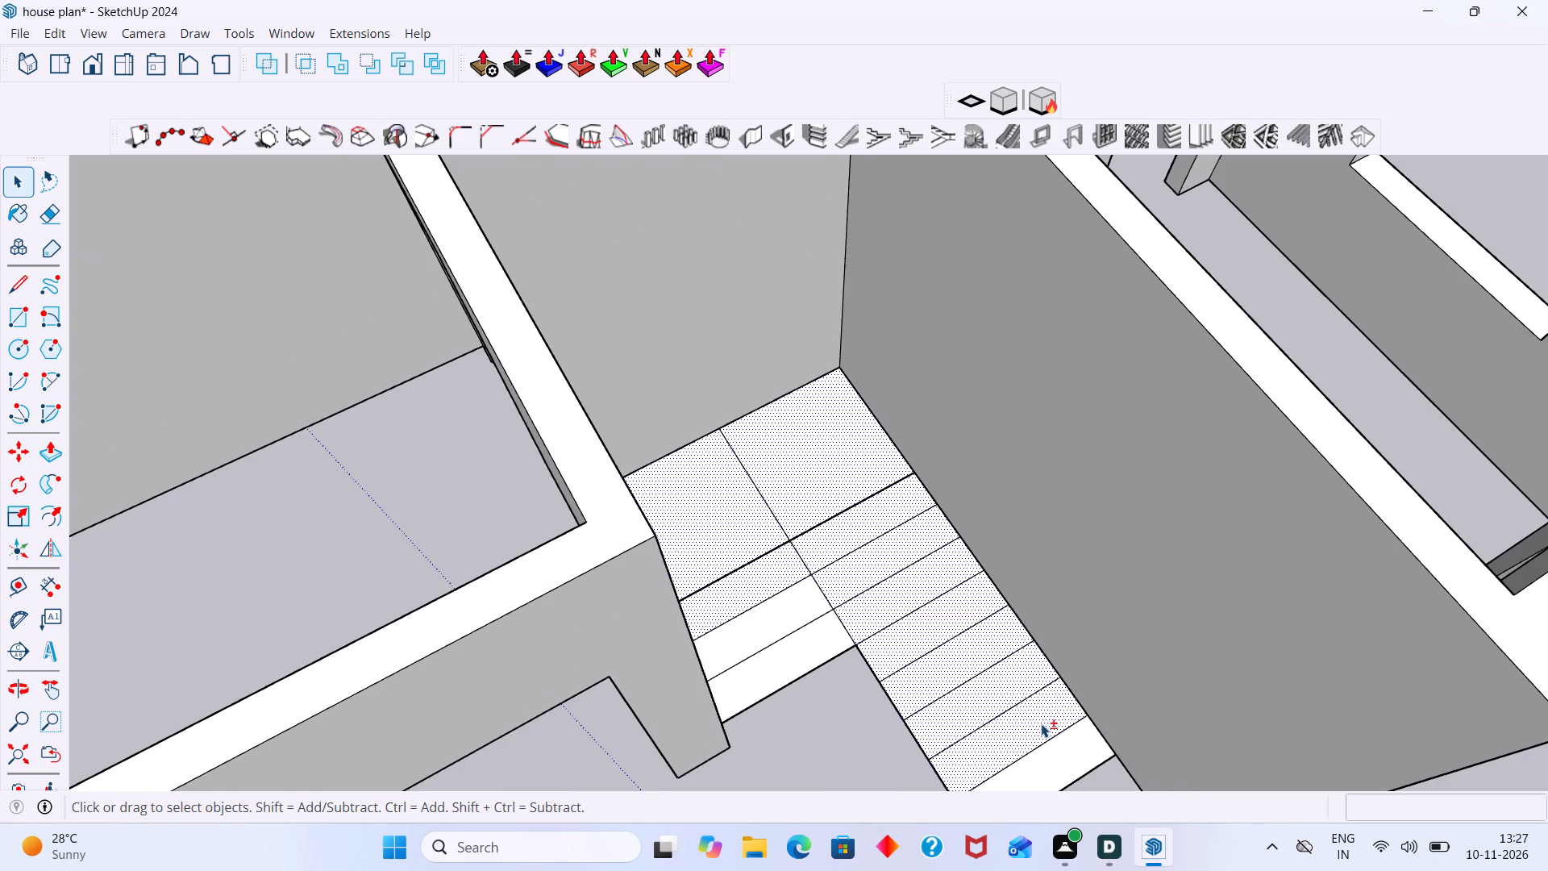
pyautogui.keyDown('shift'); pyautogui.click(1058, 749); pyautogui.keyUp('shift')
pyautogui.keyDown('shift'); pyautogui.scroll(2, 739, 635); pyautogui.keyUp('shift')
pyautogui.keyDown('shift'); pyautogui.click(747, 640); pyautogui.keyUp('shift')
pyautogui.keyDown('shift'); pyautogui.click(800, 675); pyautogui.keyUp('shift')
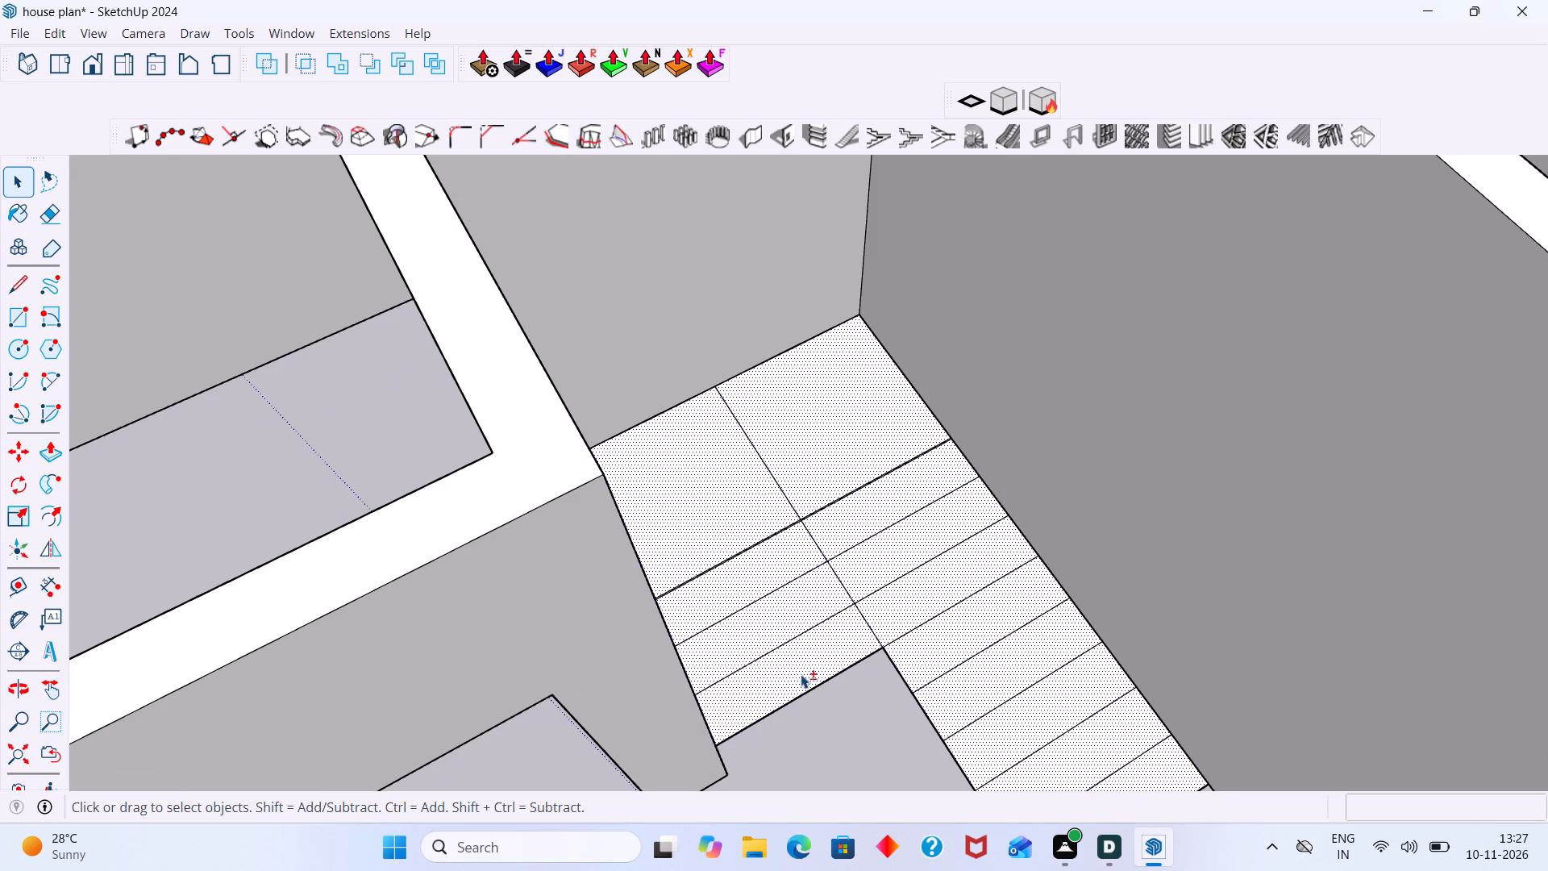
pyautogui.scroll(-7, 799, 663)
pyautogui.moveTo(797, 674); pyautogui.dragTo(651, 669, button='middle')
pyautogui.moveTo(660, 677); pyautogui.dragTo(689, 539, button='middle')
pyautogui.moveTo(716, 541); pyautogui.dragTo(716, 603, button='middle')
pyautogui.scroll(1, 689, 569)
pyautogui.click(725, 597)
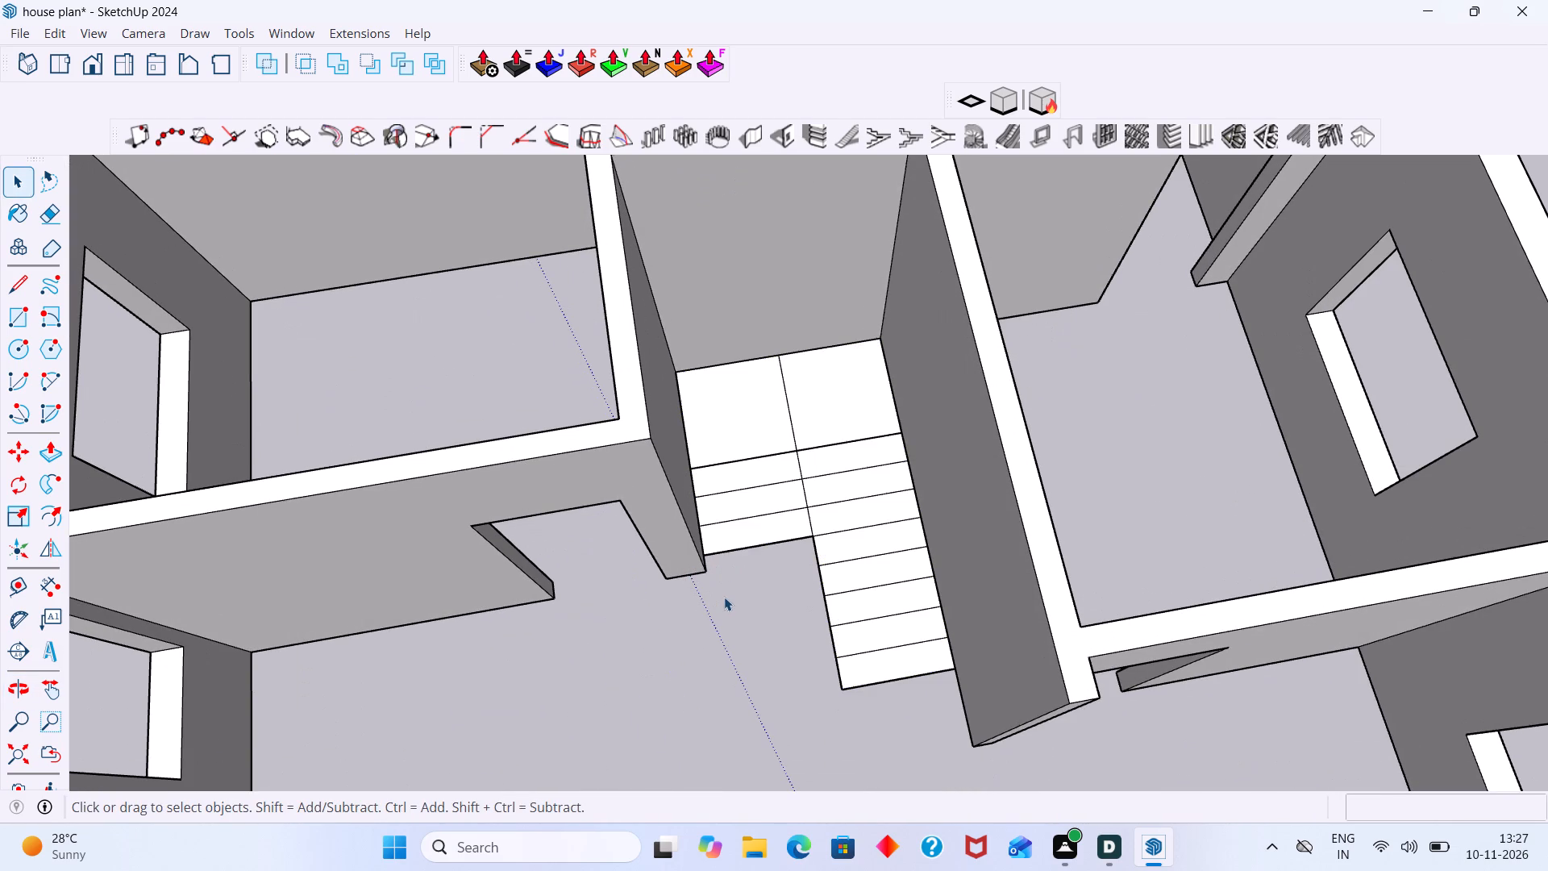
# Draw a 10" by 3' tread rectangle at the open end of the stair half on the Bedroom-2 side.
pyautogui.press('r')
pyautogui.scroll(4, 744, 579)
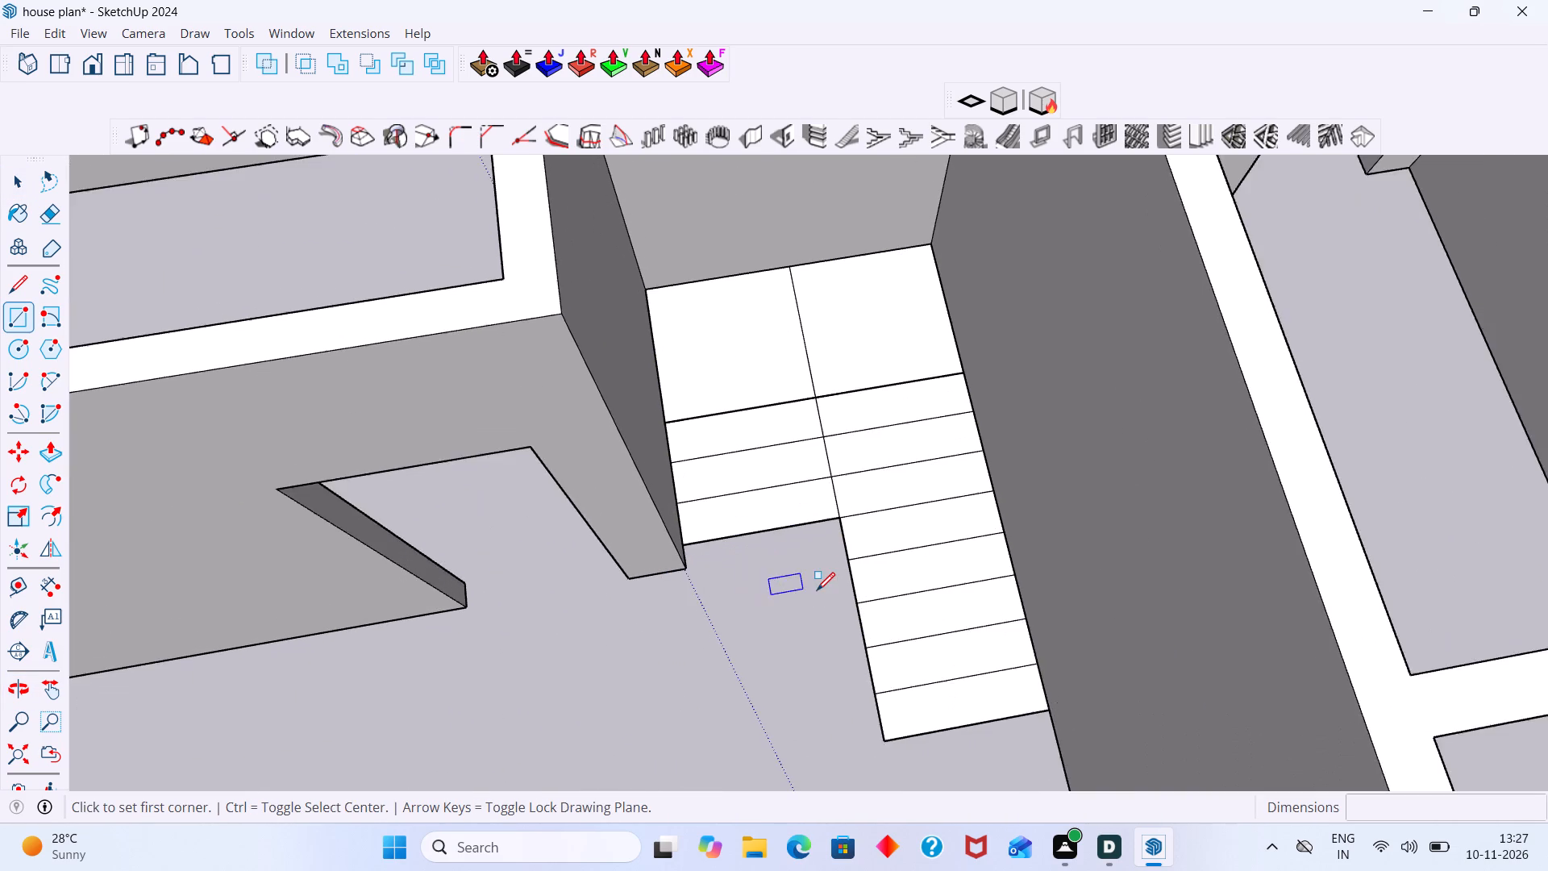
pyautogui.scroll(3, 817, 590)
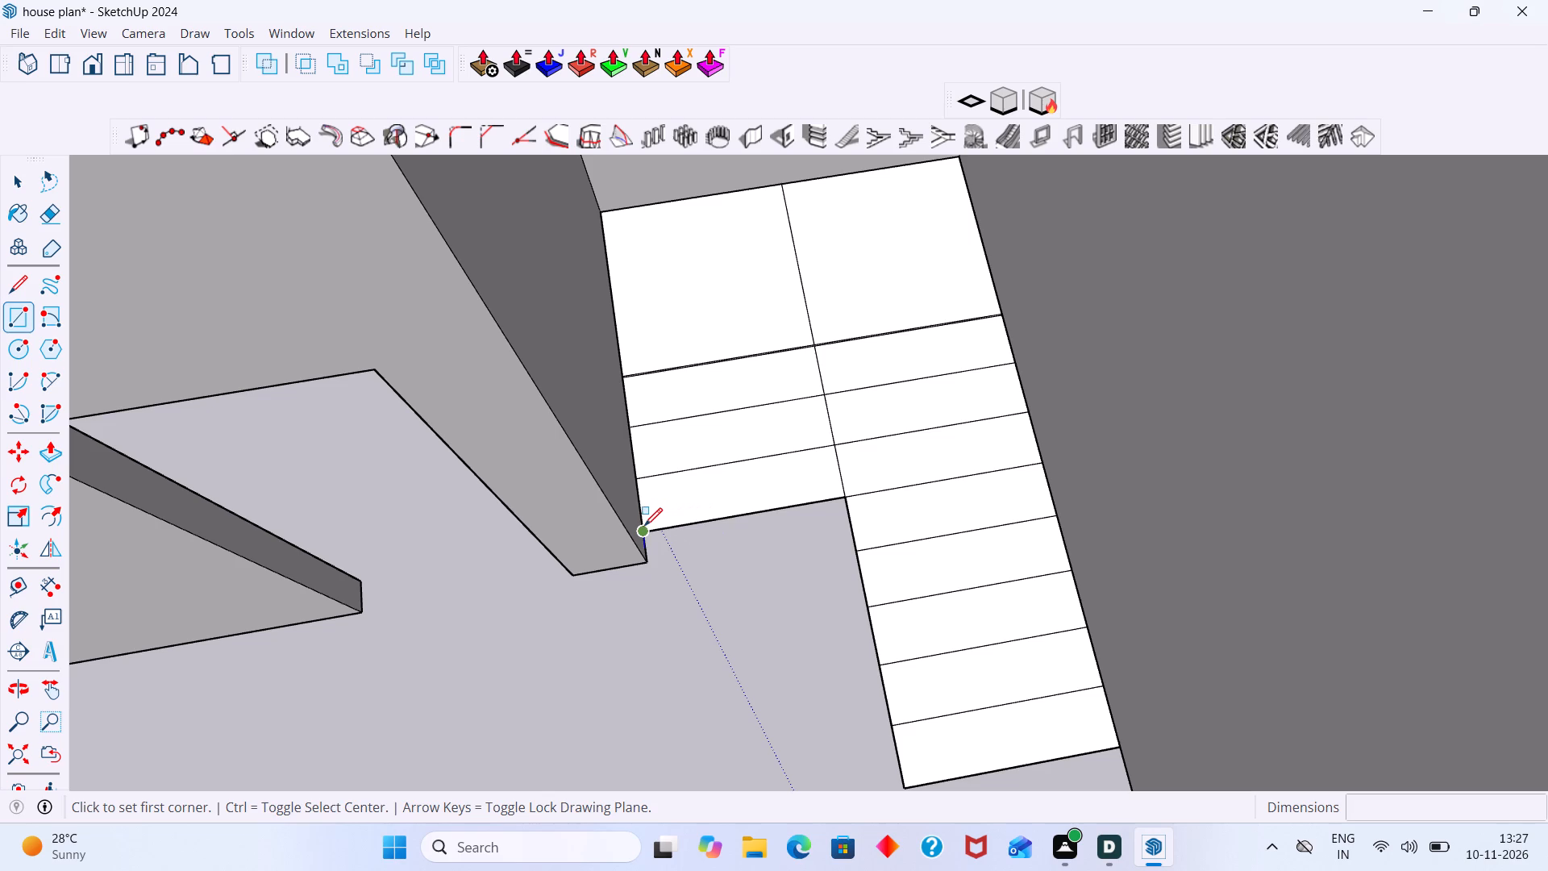
pyautogui.click(642, 527)
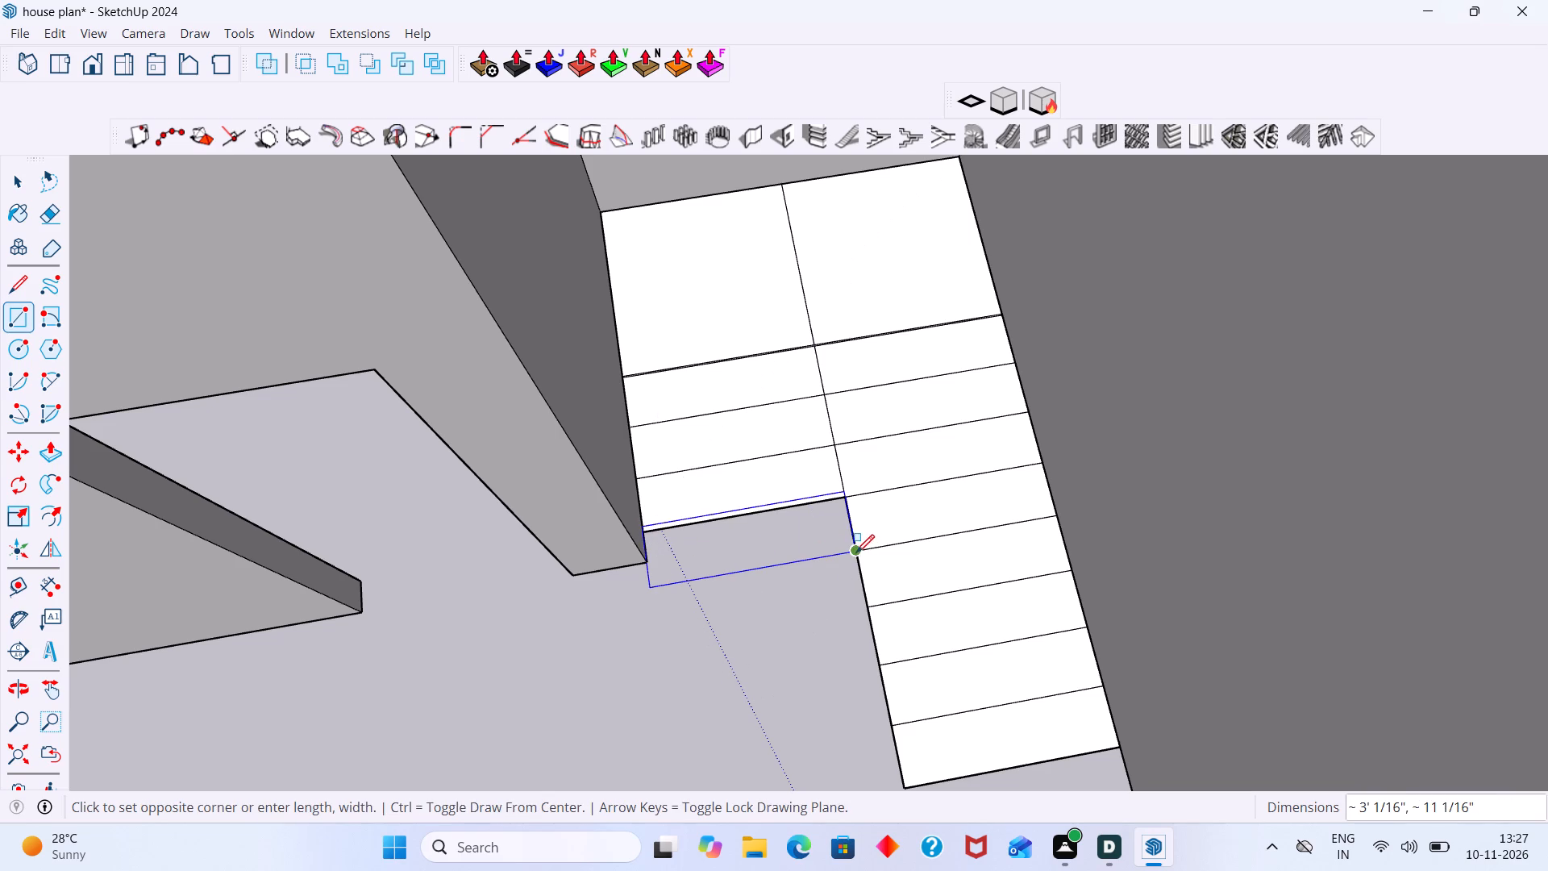
pyautogui.press('Escape')
pyautogui.click(857, 552)
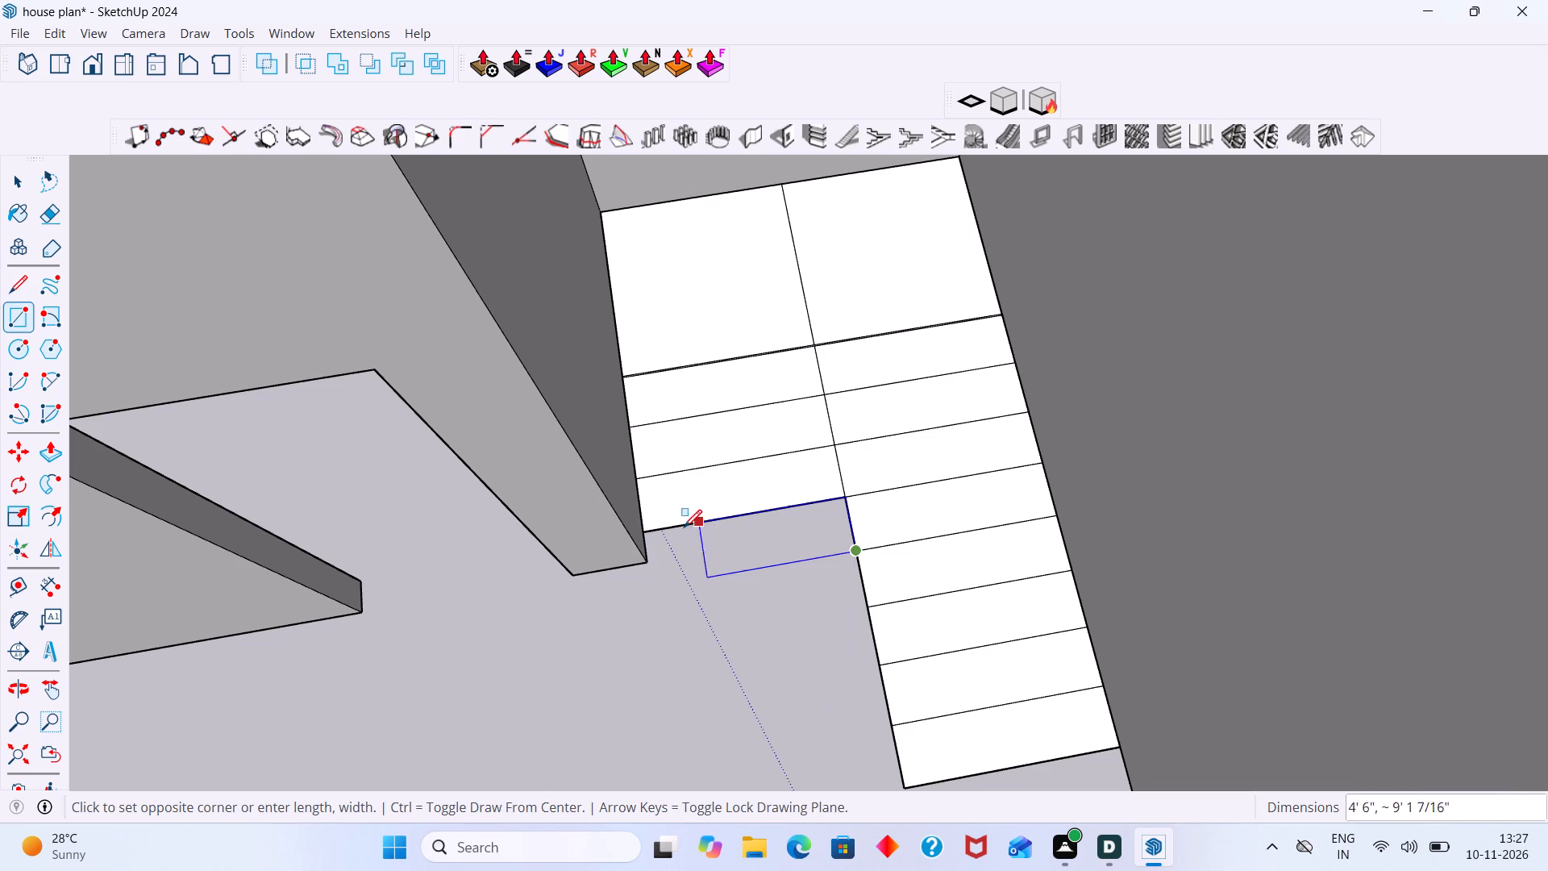
pyautogui.click(643, 533)
pyautogui.press('space')
# Examine the stair from several angles and compare its tread layout with the staircase on the plan image.
pyautogui.scroll(-12, 739, 547)
pyautogui.moveTo(769, 577); pyautogui.dragTo(883, 577, button='middle')
pyautogui.scroll(6, 766, 534)
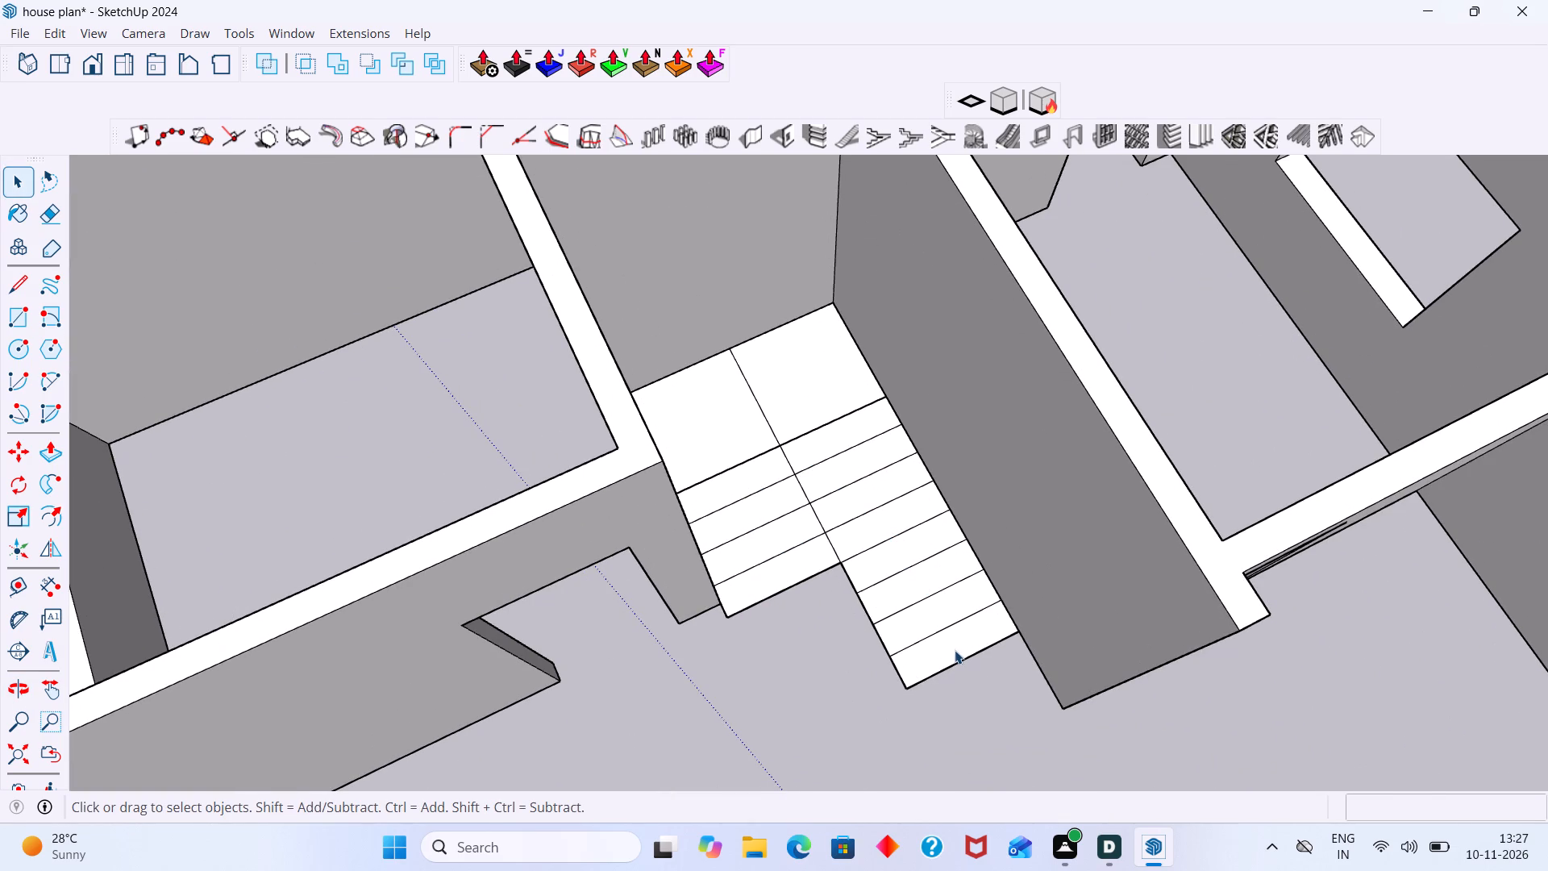
pyautogui.scroll(2, 953, 650)
pyautogui.scroll(-5, 936, 635)
pyautogui.scroll(-1, 809, 605)
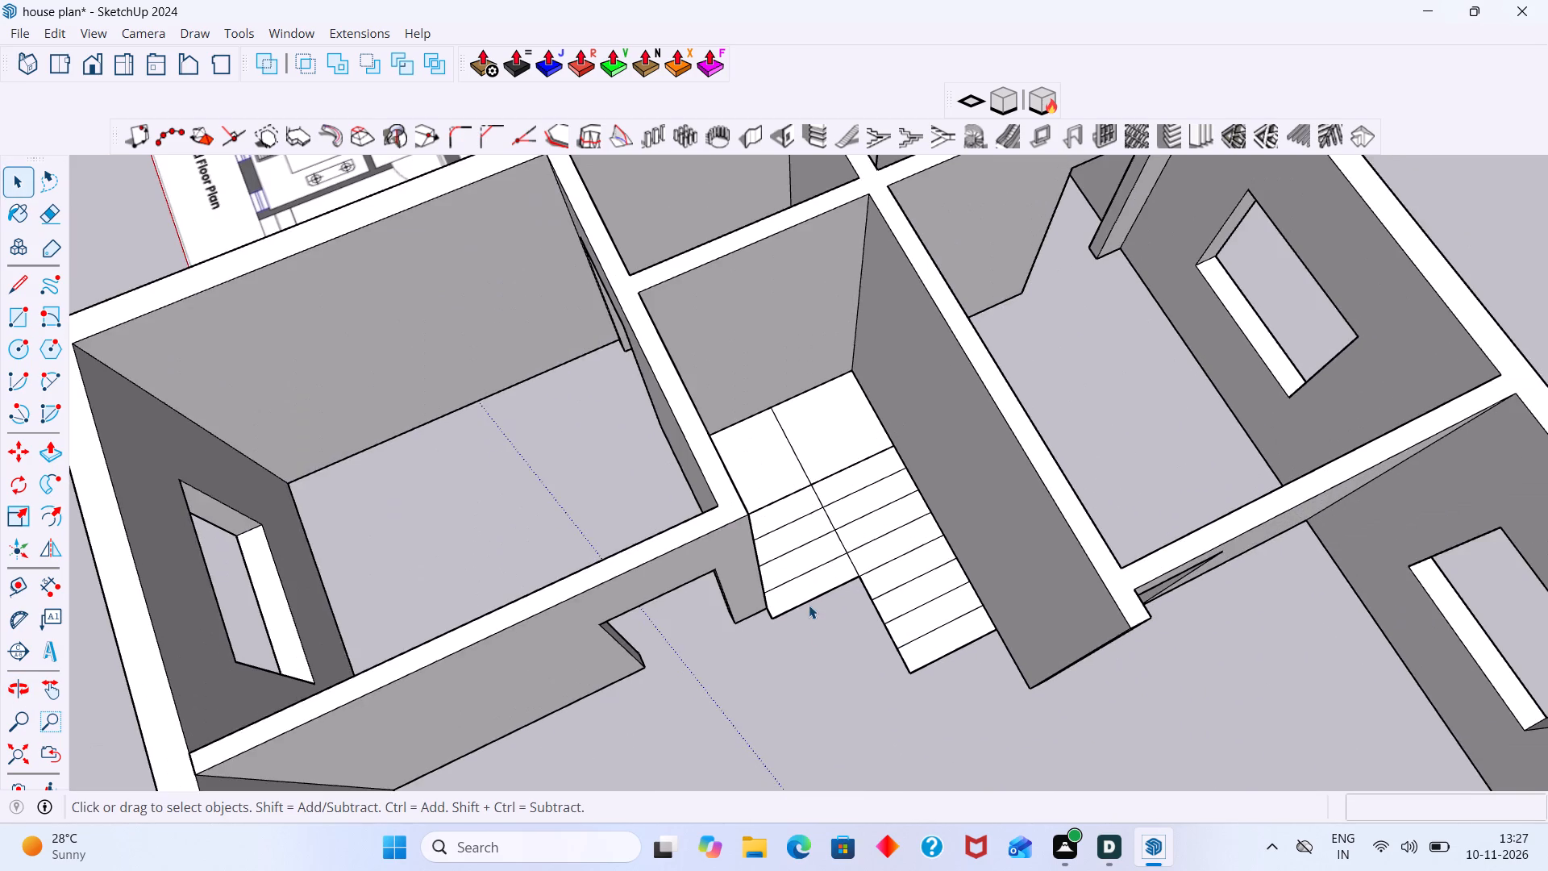
pyautogui.scroll(-4, 809, 605)
pyautogui.moveTo(808, 605); pyautogui.dragTo(830, 457, button='middle')
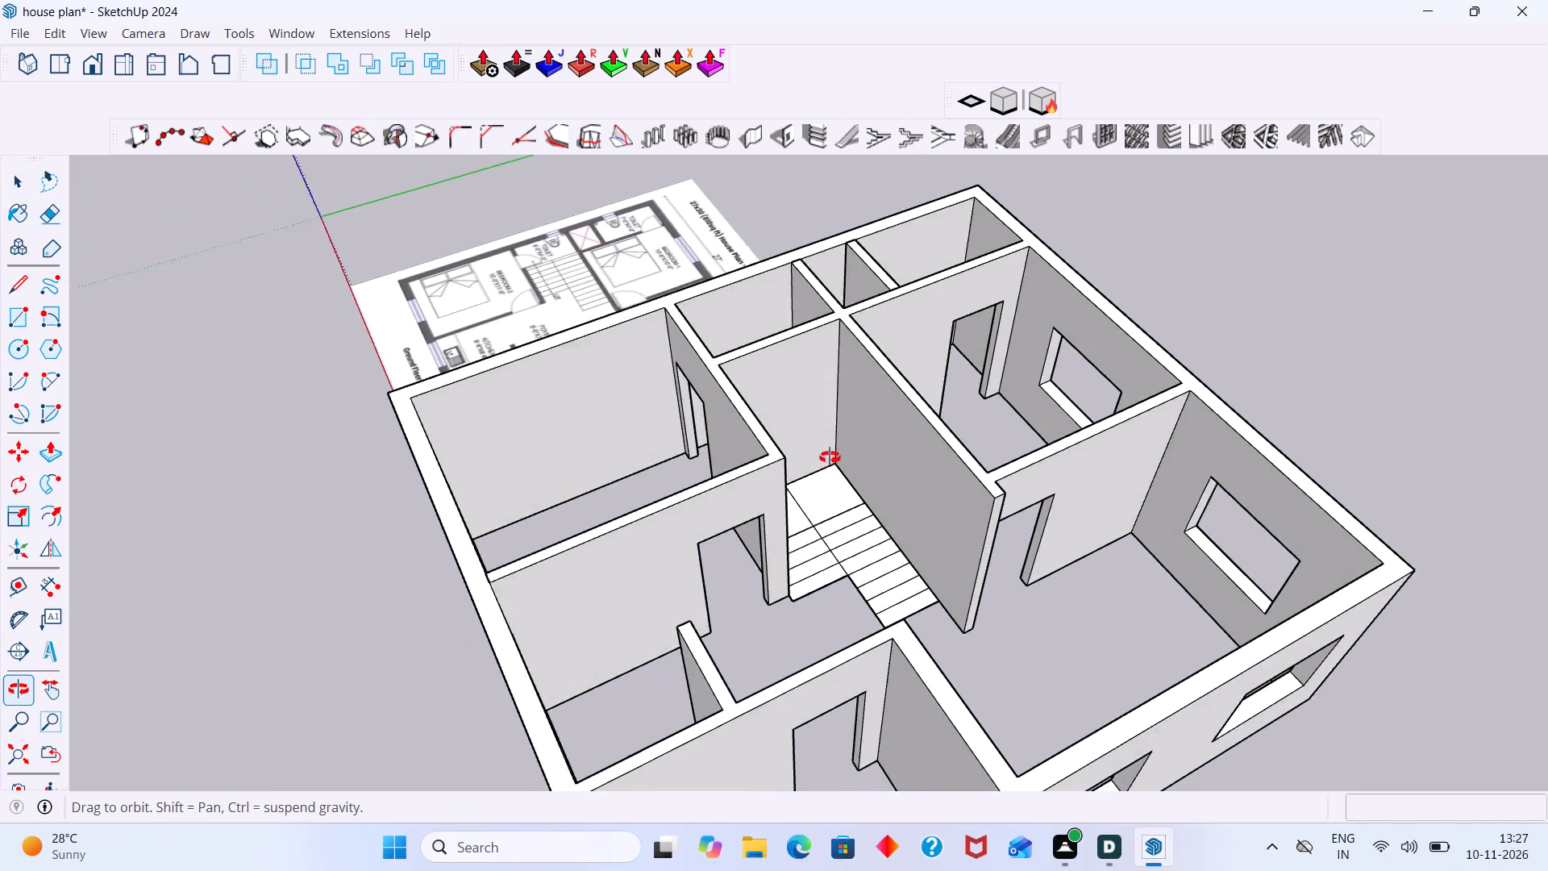
pyautogui.moveTo(830, 457); pyautogui.dragTo(830, 452, button='middle')
pyautogui.scroll(-3, 809, 509)
pyautogui.keyDown('shift'); pyautogui.moveTo(698, 401); pyautogui.dragTo(652, 535, button='middle'); pyautogui.keyUp('shift')
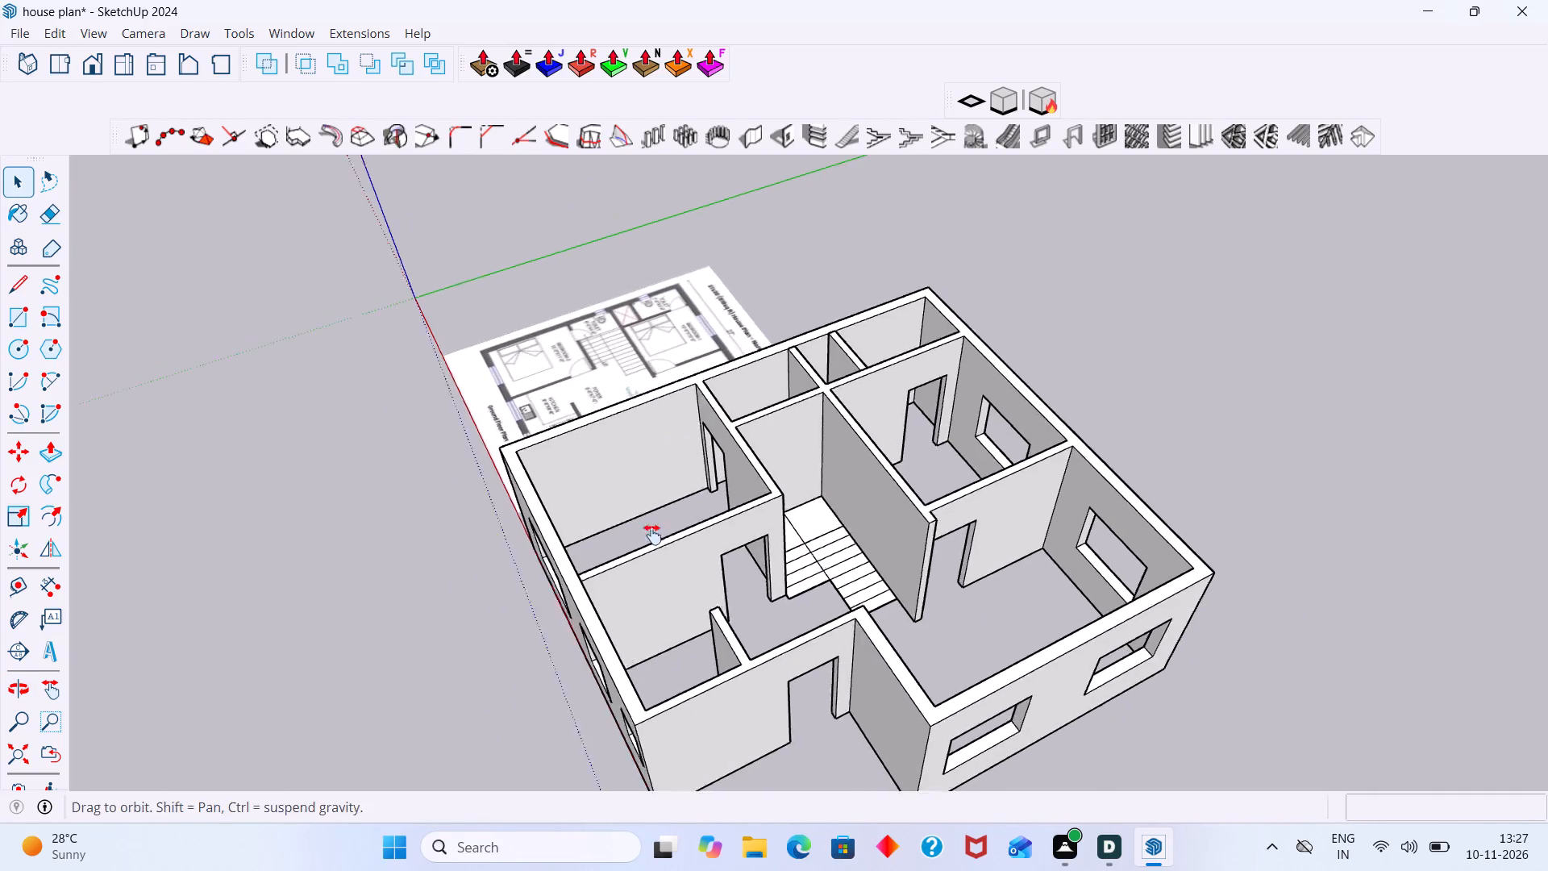
pyautogui.keyDown('shift'); pyautogui.moveTo(652, 535); pyautogui.dragTo(648, 537, button='middle'); pyautogui.keyUp('shift')
pyautogui.scroll(17, 615, 479)
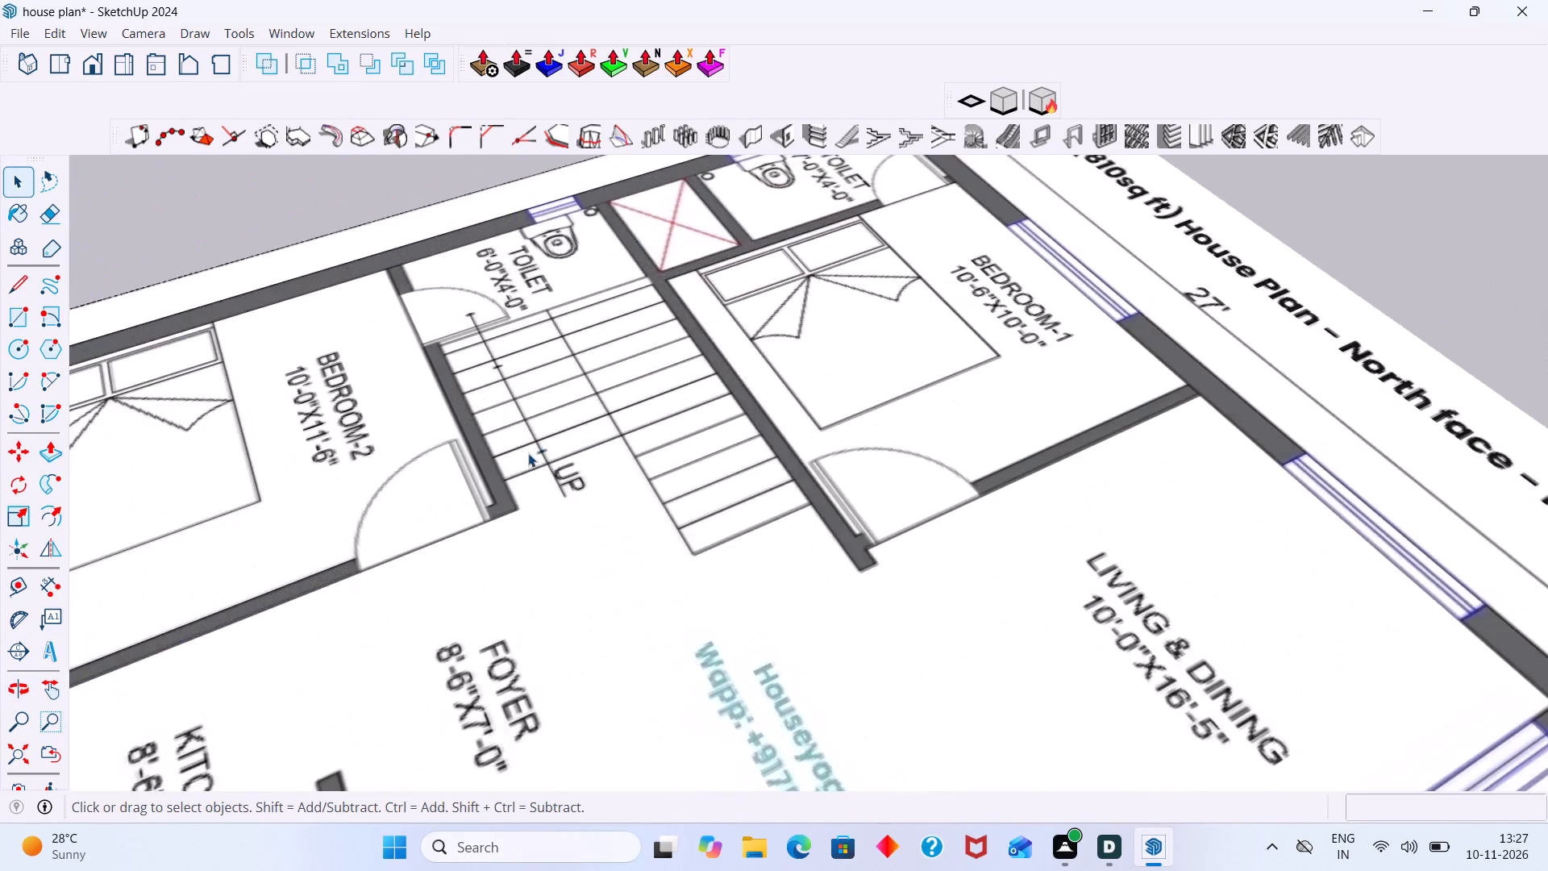
pyautogui.scroll(-20, 528, 453)
pyautogui.scroll(-1, 528, 453)
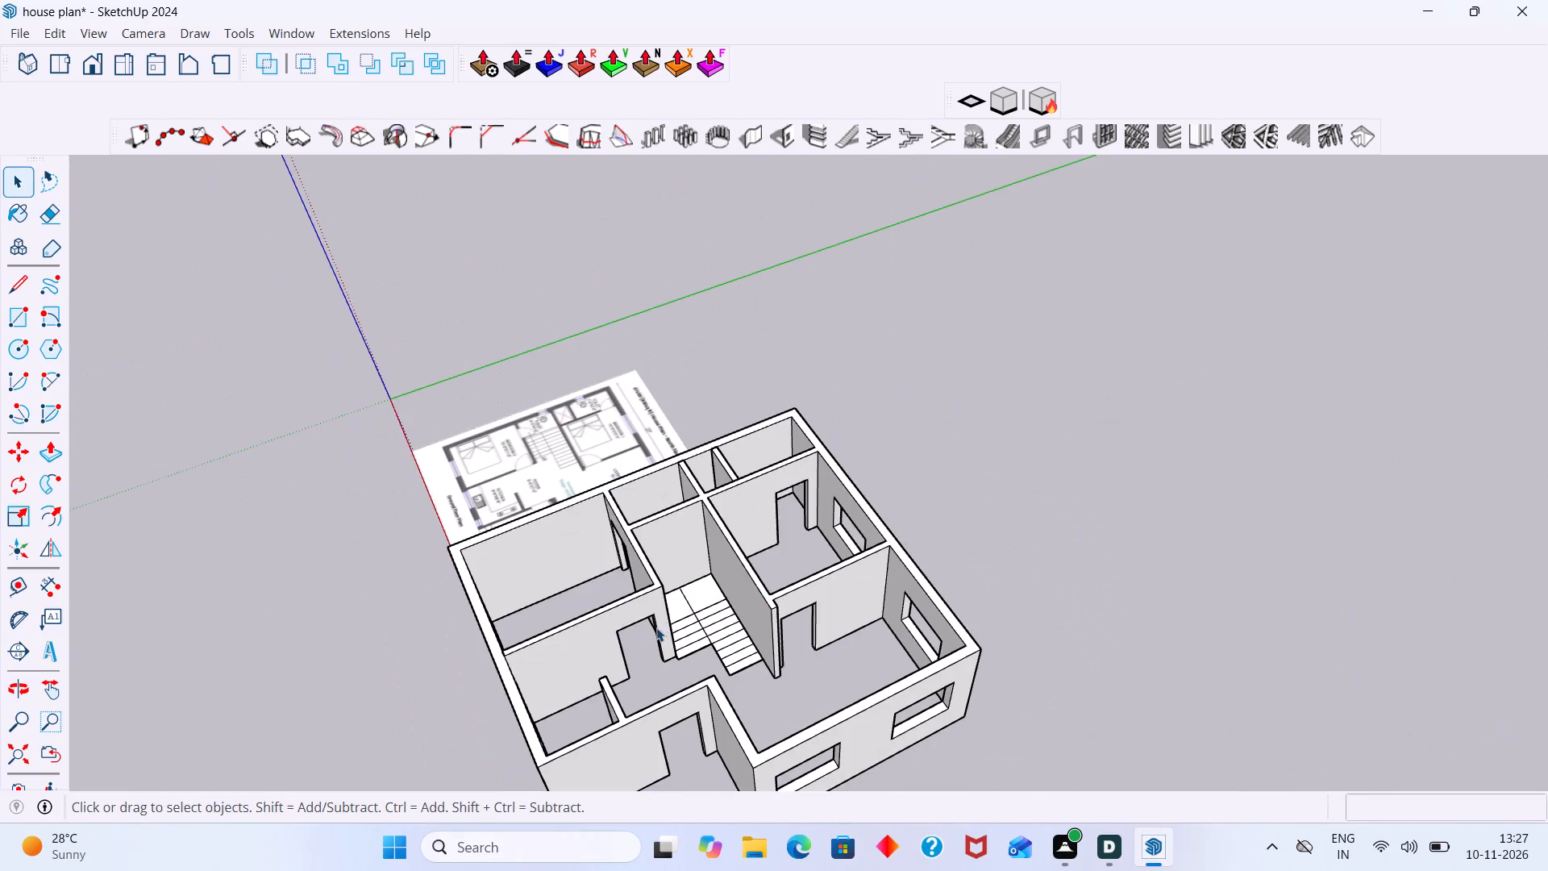
# Select both landing faces, the four tread faces on the Bedroom-2 side and the eight along the Bedroom-1 wall.
pyautogui.scroll(10, 692, 609)
pyautogui.moveTo(641, 608); pyautogui.dragTo(459, 595, button='middle')
pyautogui.scroll(-2, 589, 599)
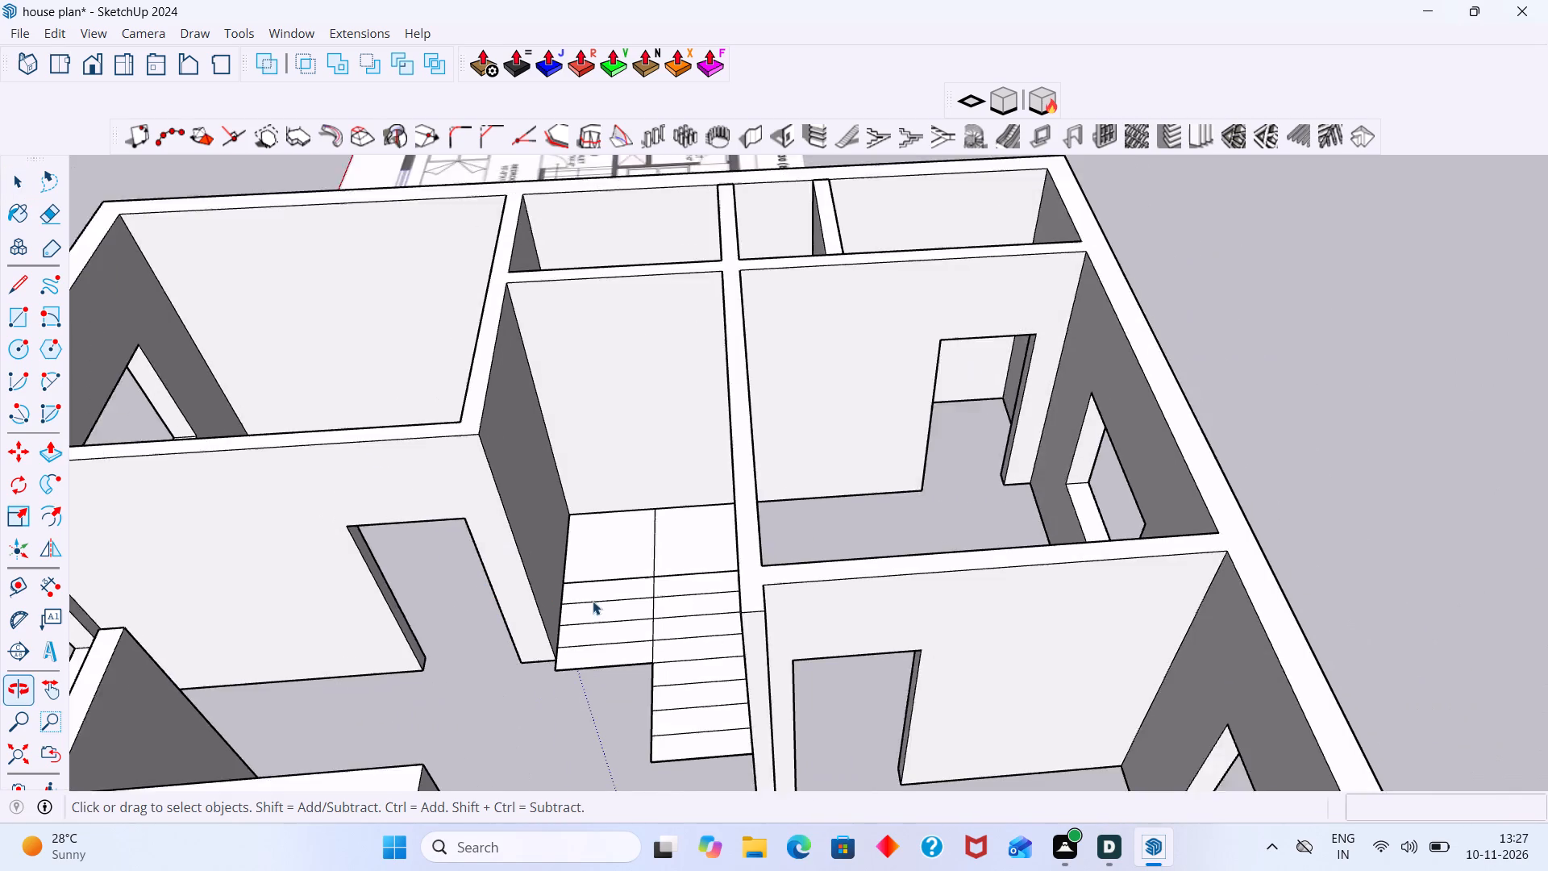
pyautogui.scroll(-2, 593, 601)
pyautogui.scroll(8, 576, 645)
pyautogui.scroll(-3, 563, 642)
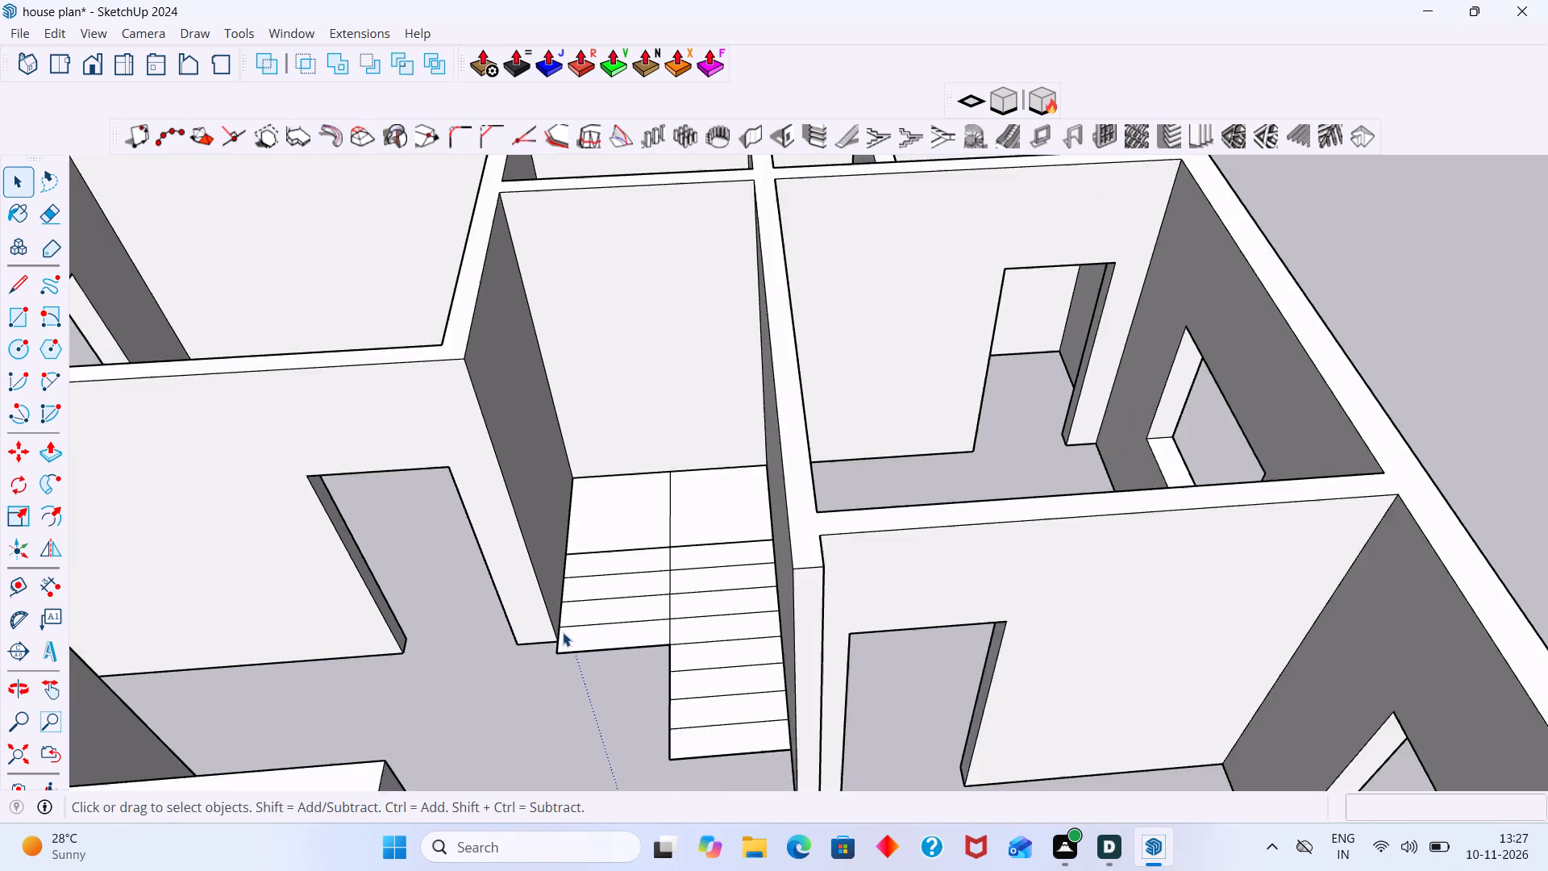
pyautogui.scroll(-3, 563, 632)
pyautogui.scroll(7, 562, 635)
pyautogui.scroll(-6, 626, 637)
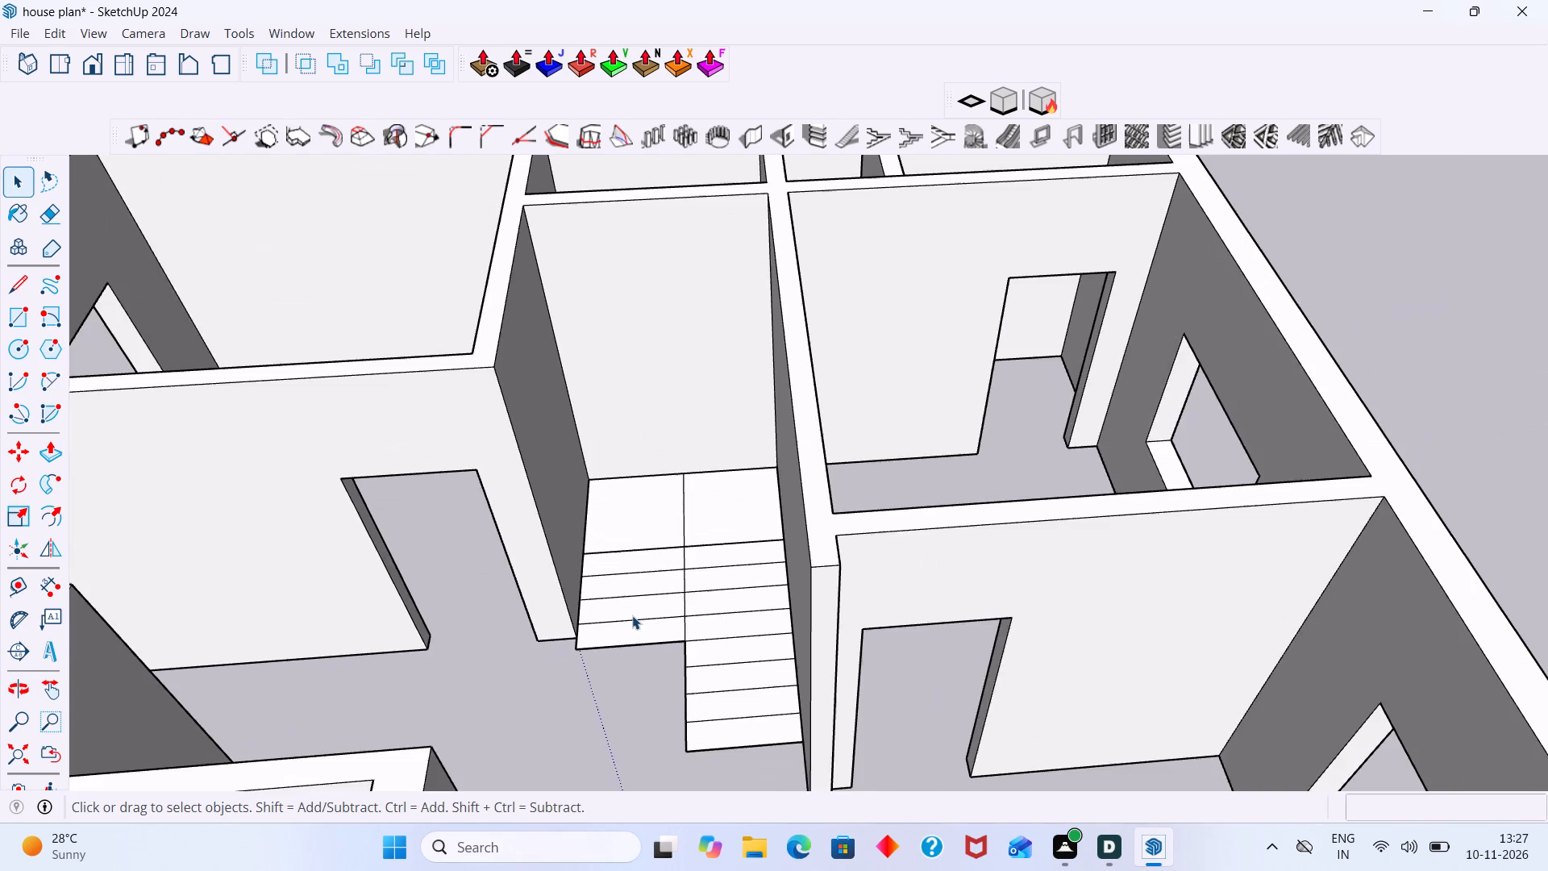
pyautogui.scroll(3, 630, 618)
pyautogui.click(626, 636)
pyautogui.keyDown('shift'); pyautogui.click(639, 601); pyautogui.keyUp('shift')
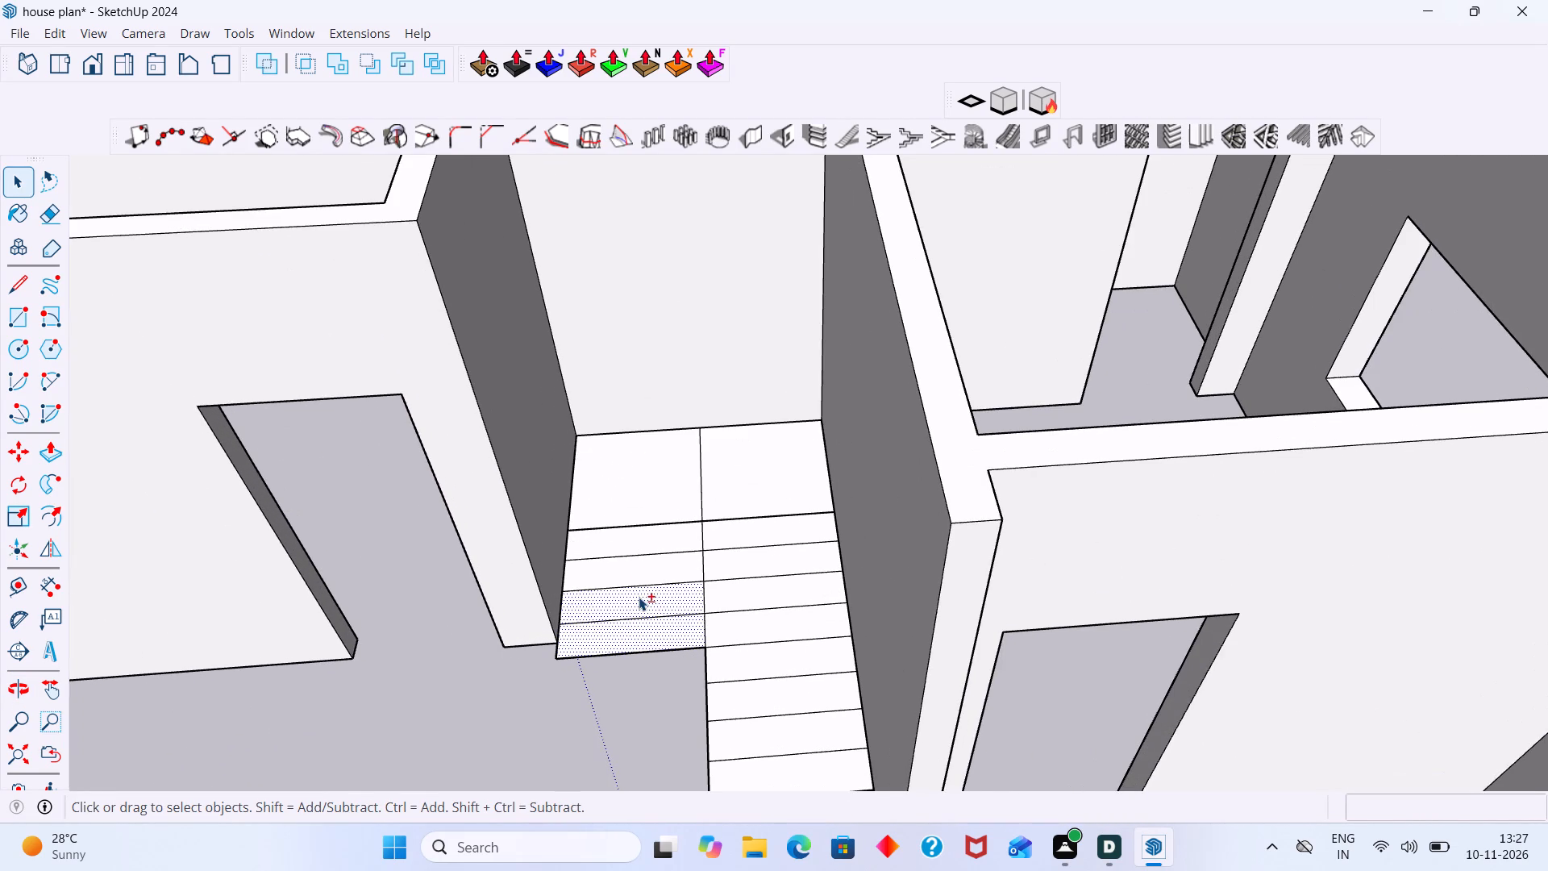
pyautogui.keyDown('shift'); pyautogui.click(634, 570); pyautogui.keyUp('shift')
pyautogui.keyDown('shift'); pyautogui.click(635, 548); pyautogui.keyUp('shift')
pyautogui.keyDown('shift'); pyautogui.click(660, 498); pyautogui.keyUp('shift')
pyautogui.keyDown('shift'); pyautogui.click(776, 495); pyautogui.keyUp('shift')
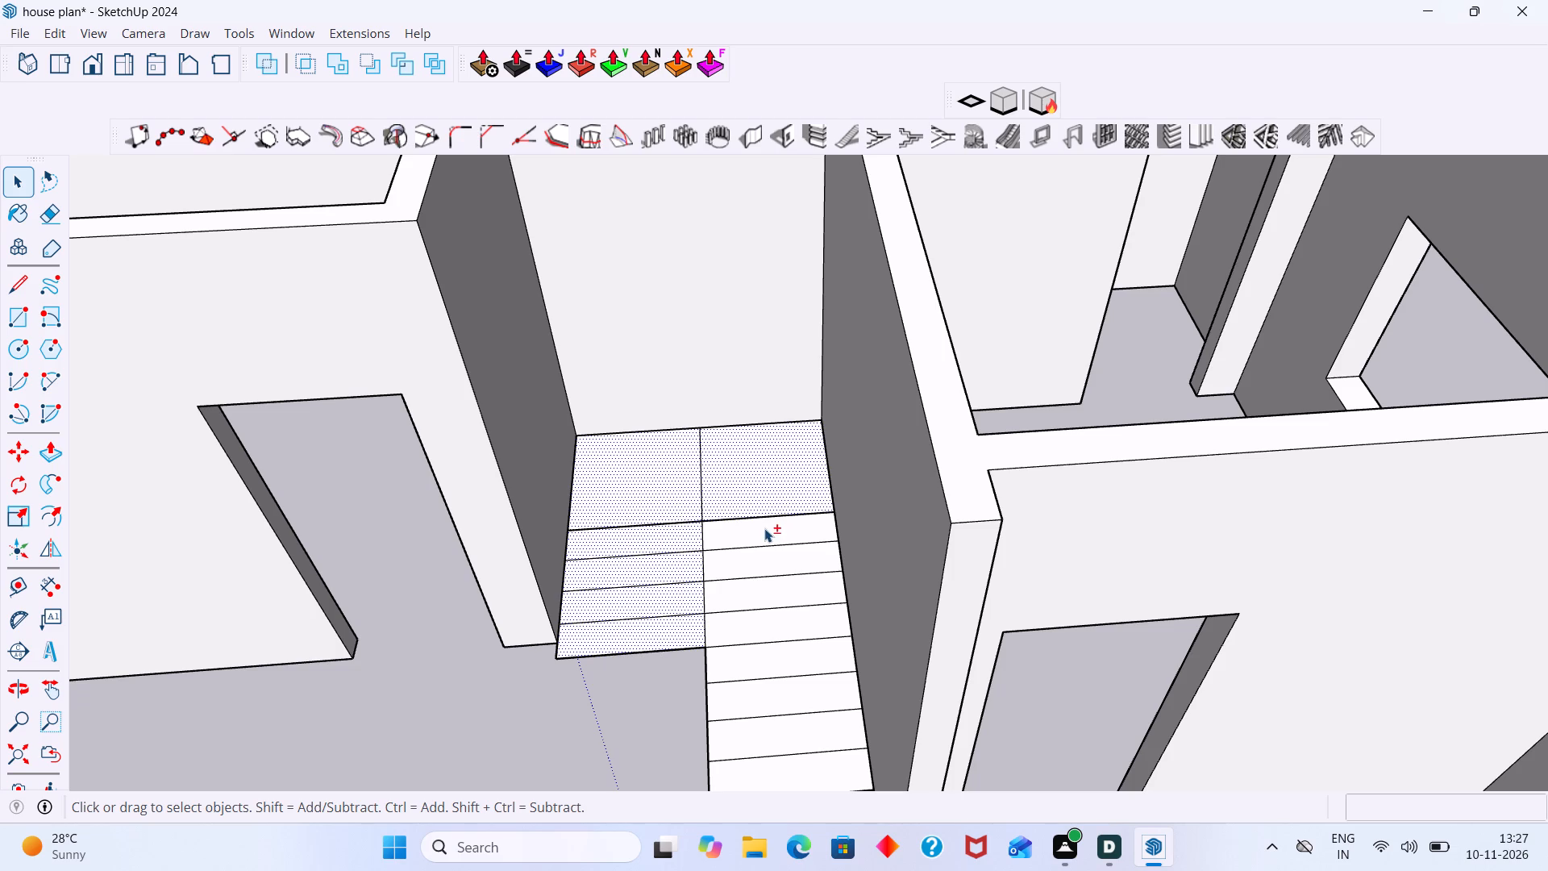
pyautogui.keyDown('shift'); pyautogui.click(764, 528); pyautogui.keyUp('shift')
pyautogui.keyDown('shift'); pyautogui.click(780, 561); pyautogui.keyUp('shift')
pyautogui.keyDown('shift'); pyautogui.click(780, 586); pyautogui.keyUp('shift')
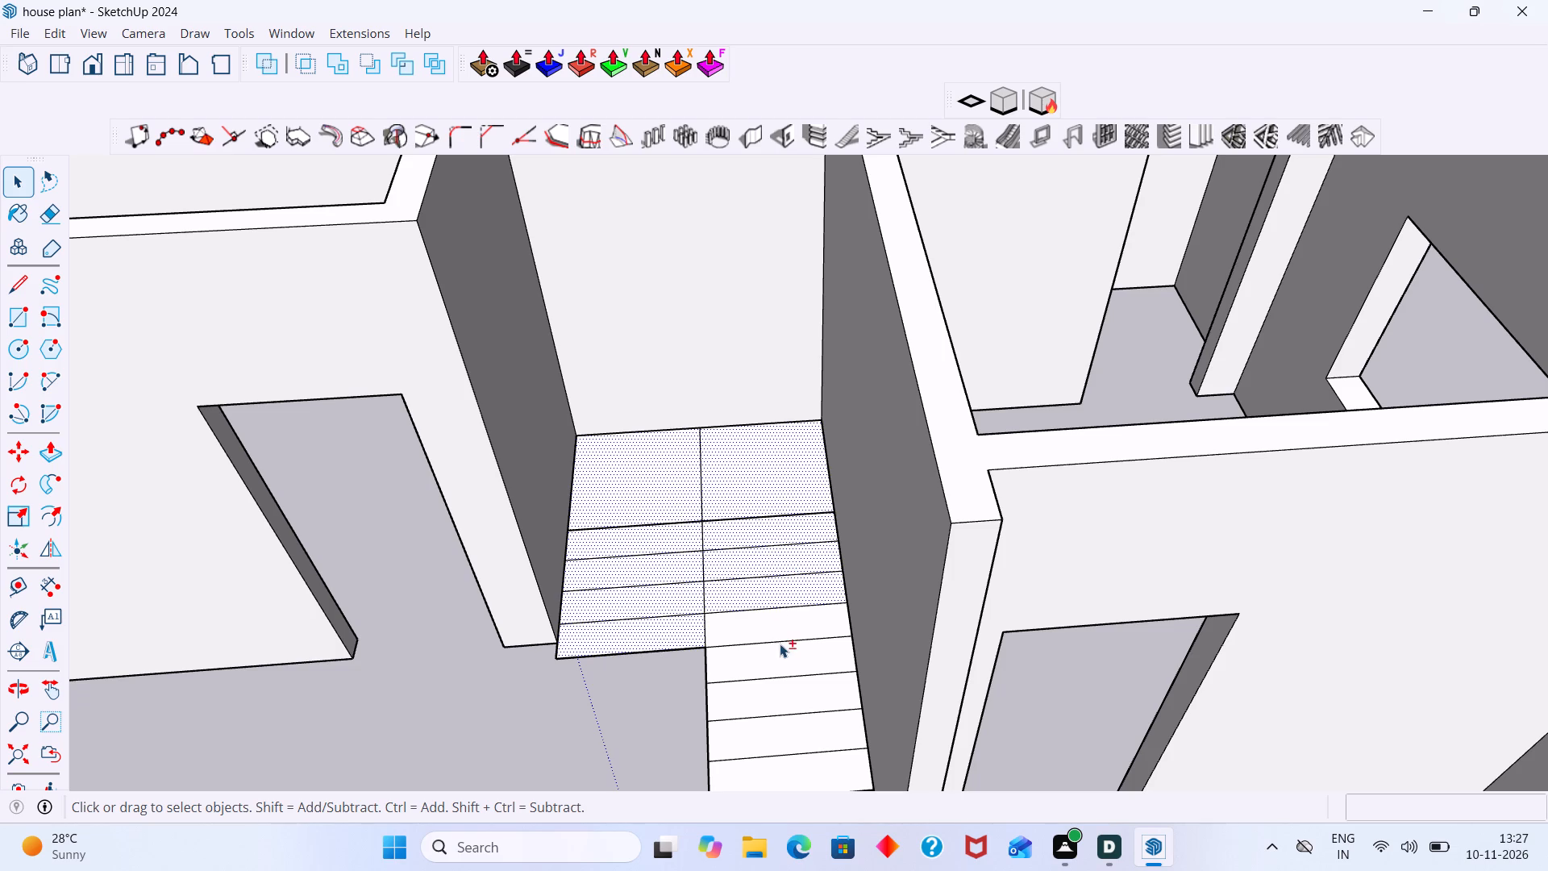
pyautogui.keyDown('shift'); pyautogui.click(778, 627); pyautogui.keyUp('shift')
pyautogui.keyDown('shift'); pyautogui.click(780, 654); pyautogui.keyUp('shift')
pyautogui.keyDown('shift'); pyautogui.click(784, 695); pyautogui.keyUp('shift')
pyautogui.keyDown('shift'); pyautogui.click(797, 734); pyautogui.keyUp('shift')
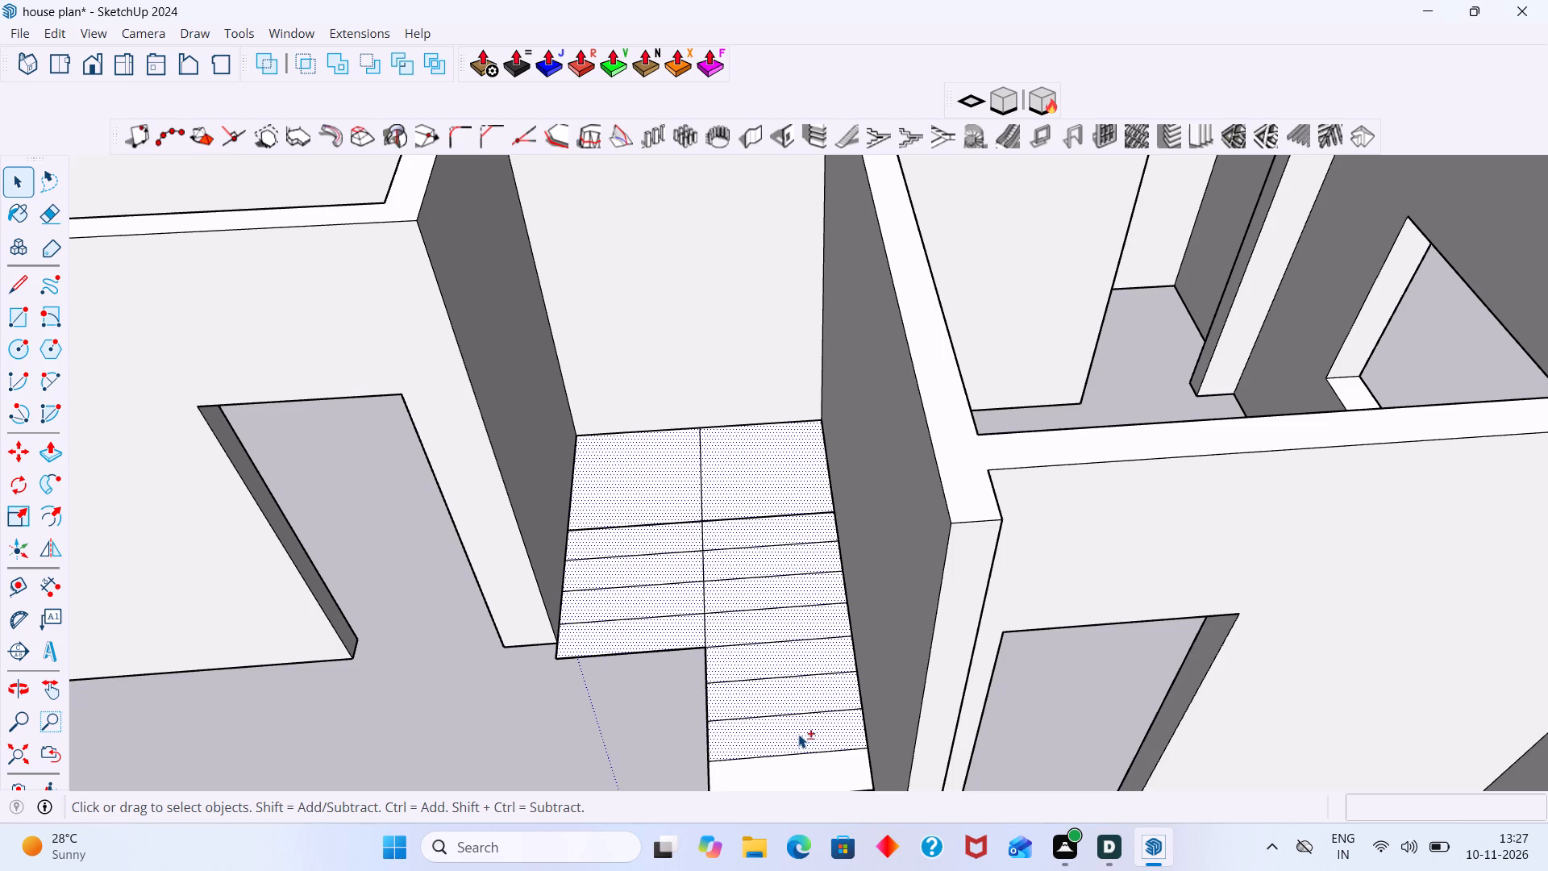
pyautogui.moveTo(806, 711); pyautogui.dragTo(803, 611, button='middle')
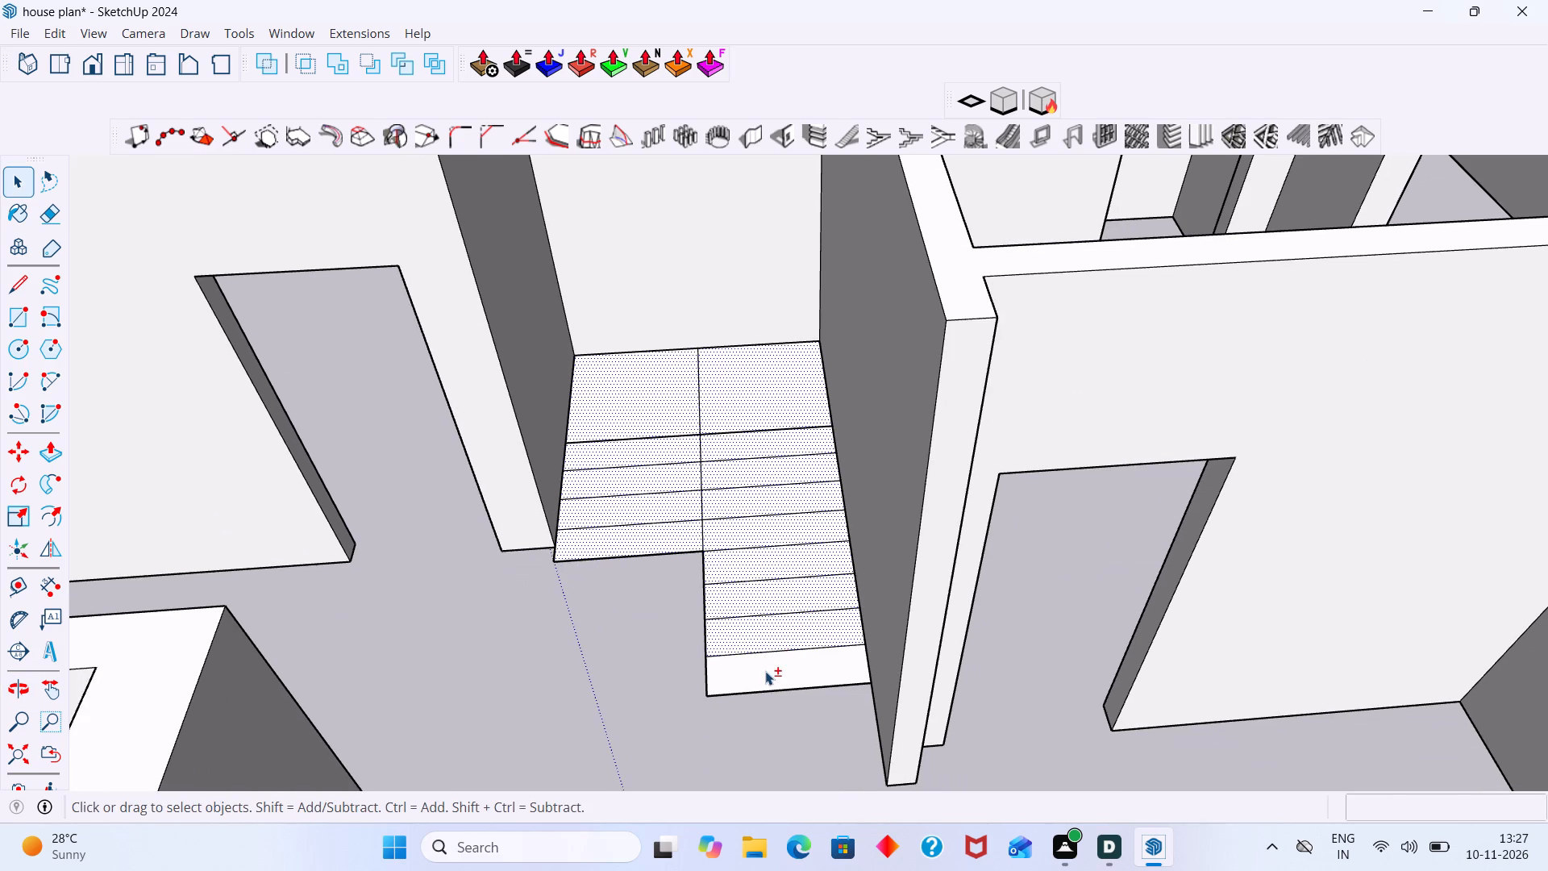
pyautogui.keyDown('shift'); pyautogui.click(765, 671); pyautogui.keyUp('shift')
# Make the s4u-Stair tools available and start generating a stair from the selected landing and tread faces.
pyautogui.scroll(-3, 768, 656)
pyautogui.moveTo(769, 653); pyautogui.dragTo(888, 649, button='middle')
pyautogui.scroll(-4, 884, 644)
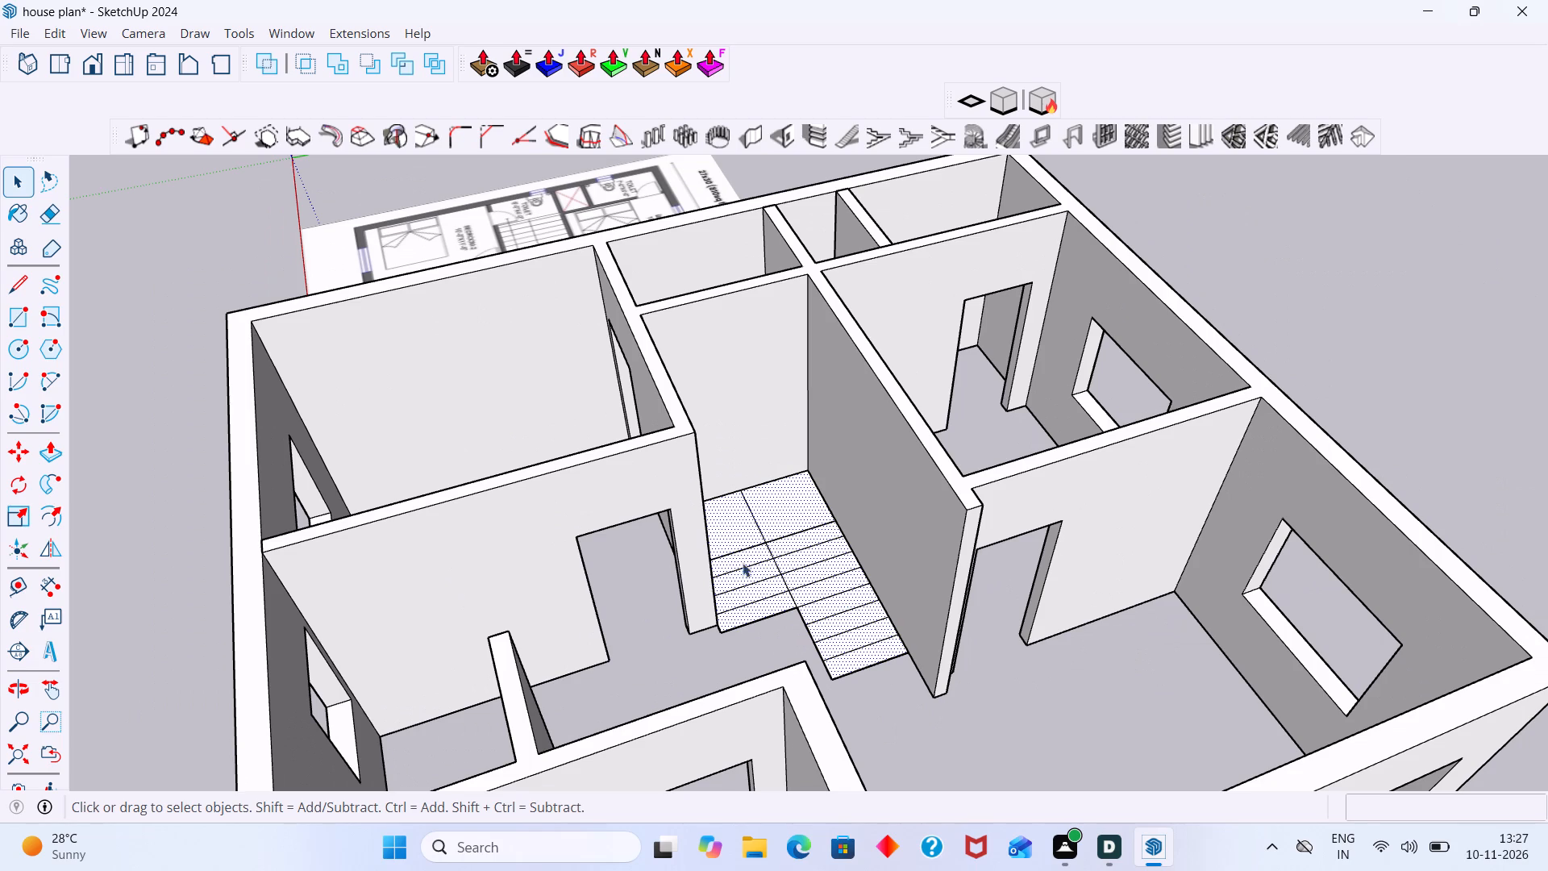
pyautogui.rightClick(1179, 98)
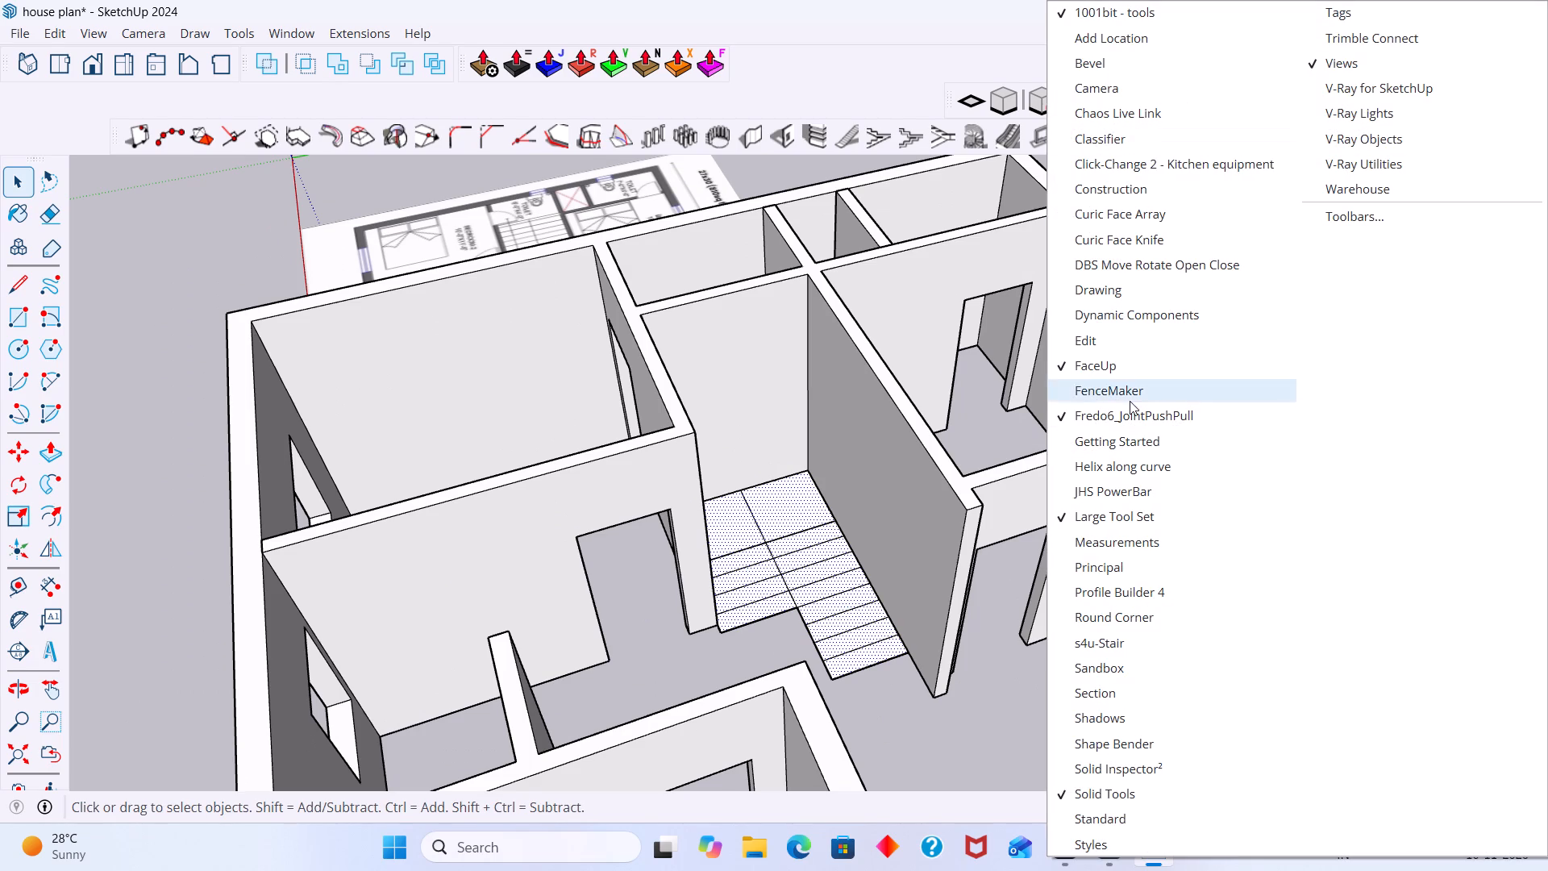
pyautogui.click(1123, 648)
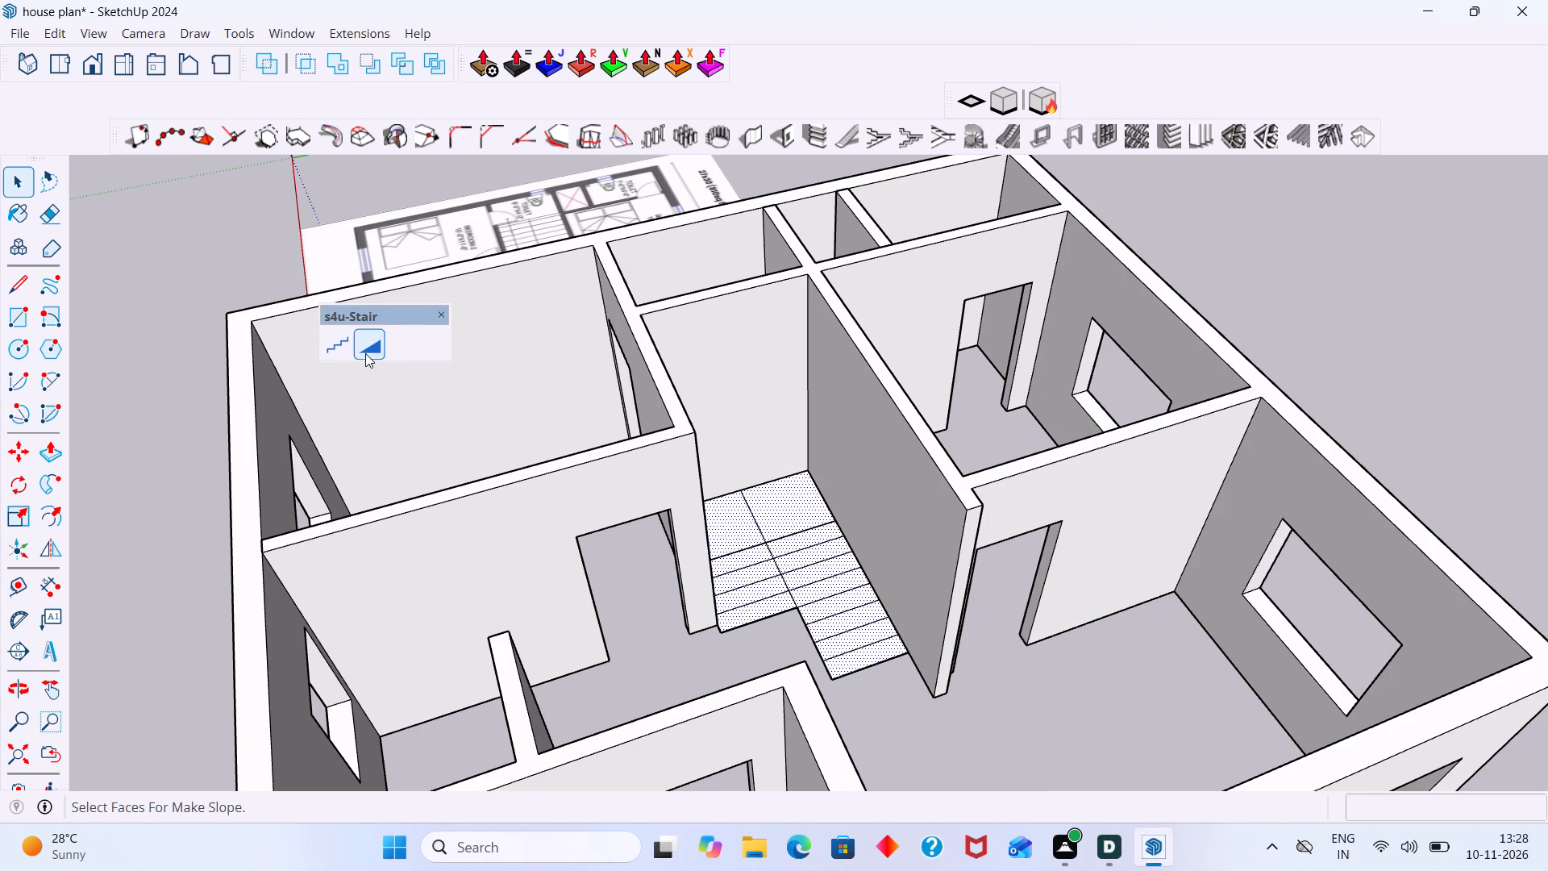
pyautogui.click(349, 345)
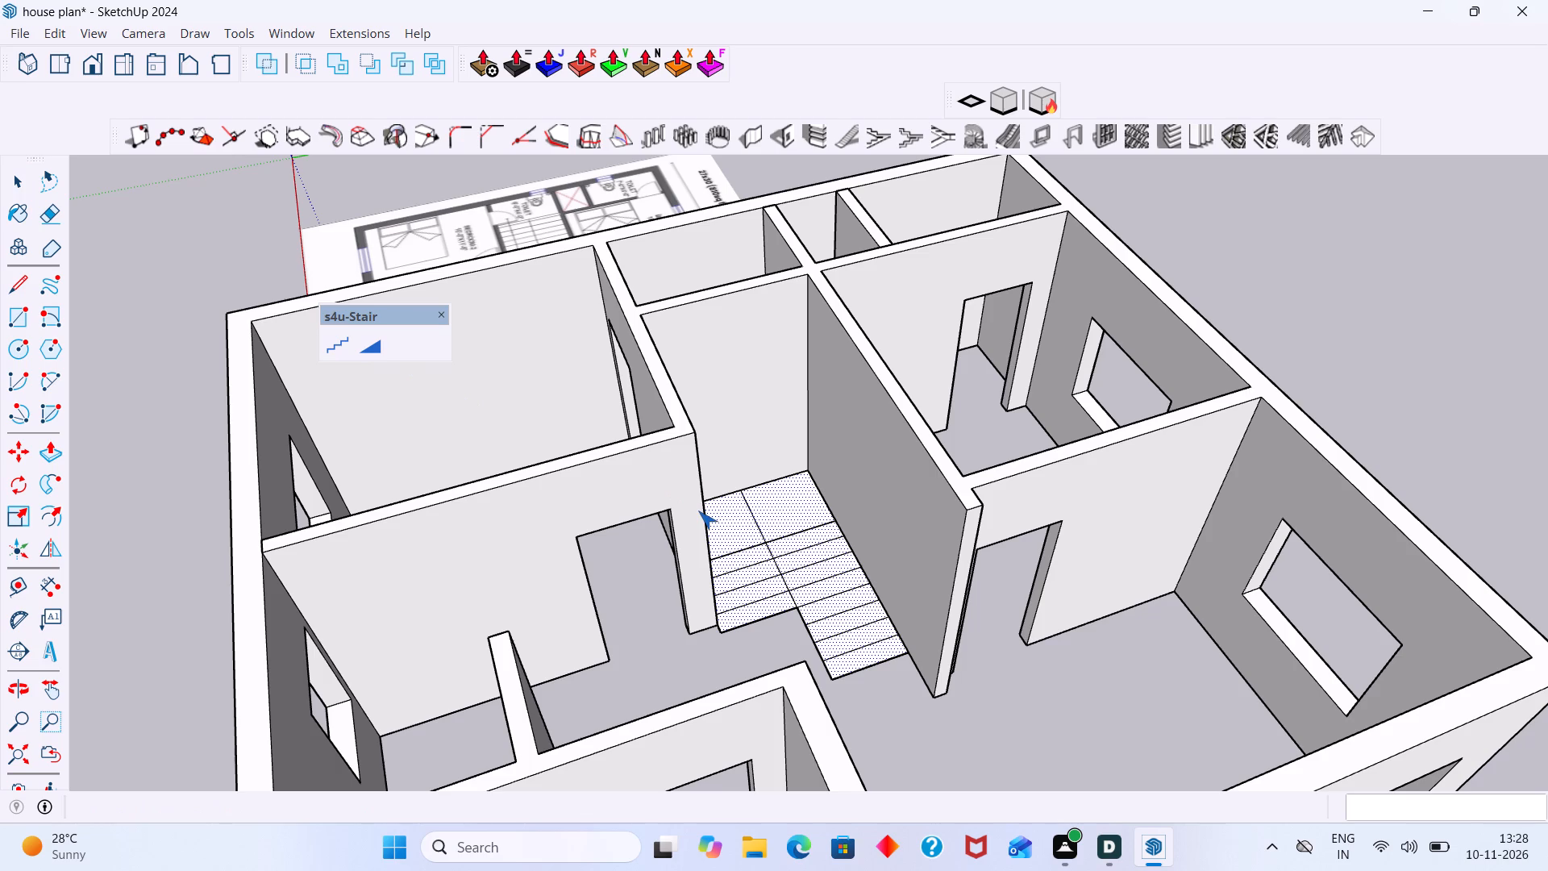
pyautogui.click(732, 524)
# Apply Reverse Direction to the stair preview.
pyautogui.scroll(1, 732, 524)
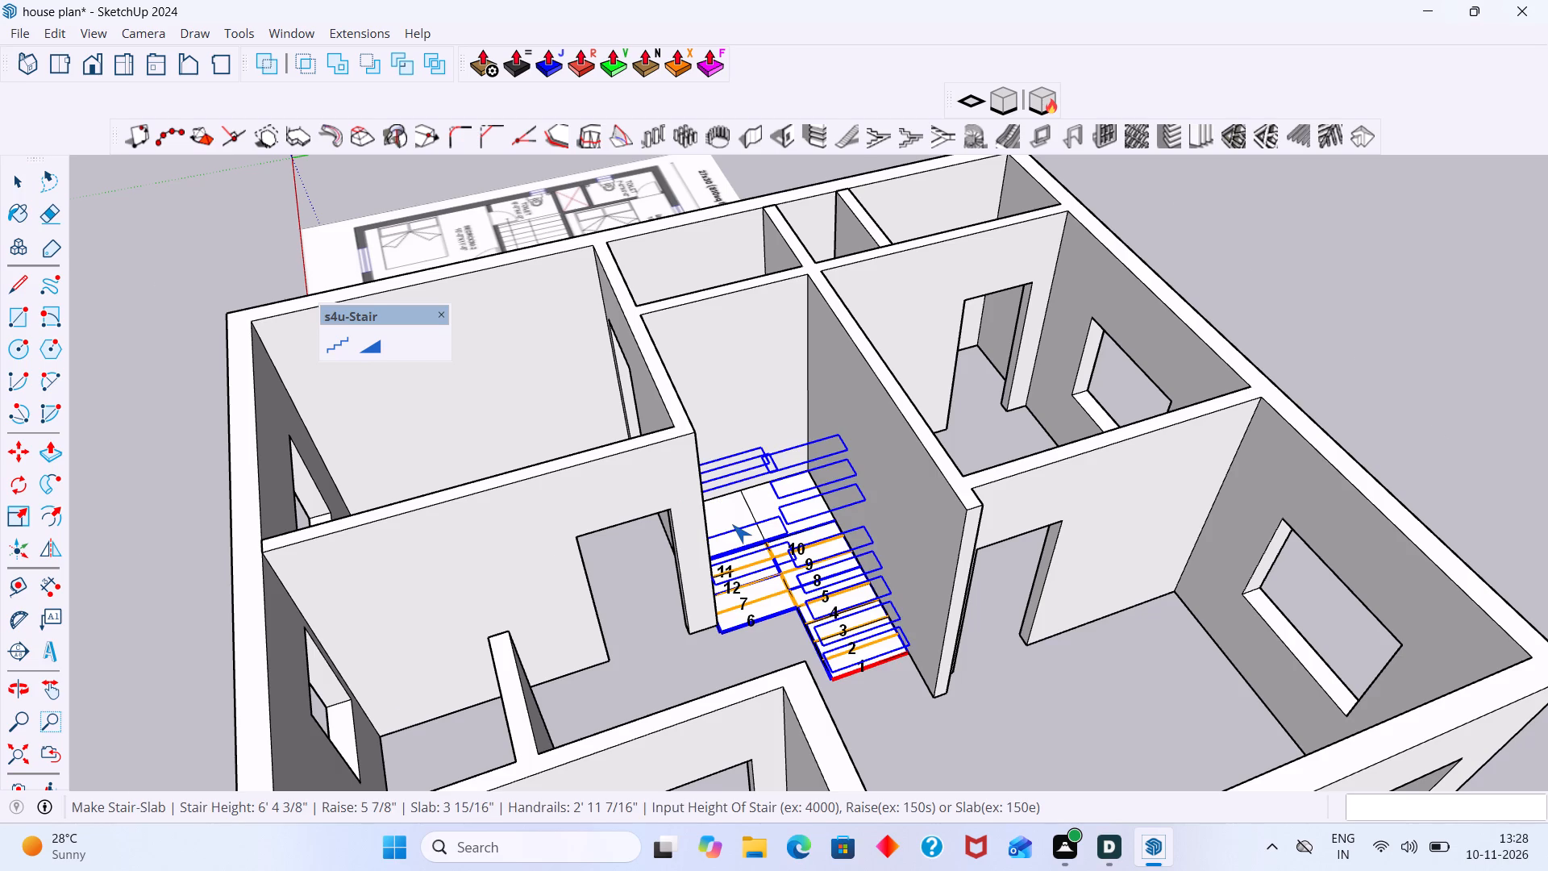
pyautogui.scroll(1, 732, 524)
pyautogui.rightClick(732, 524)
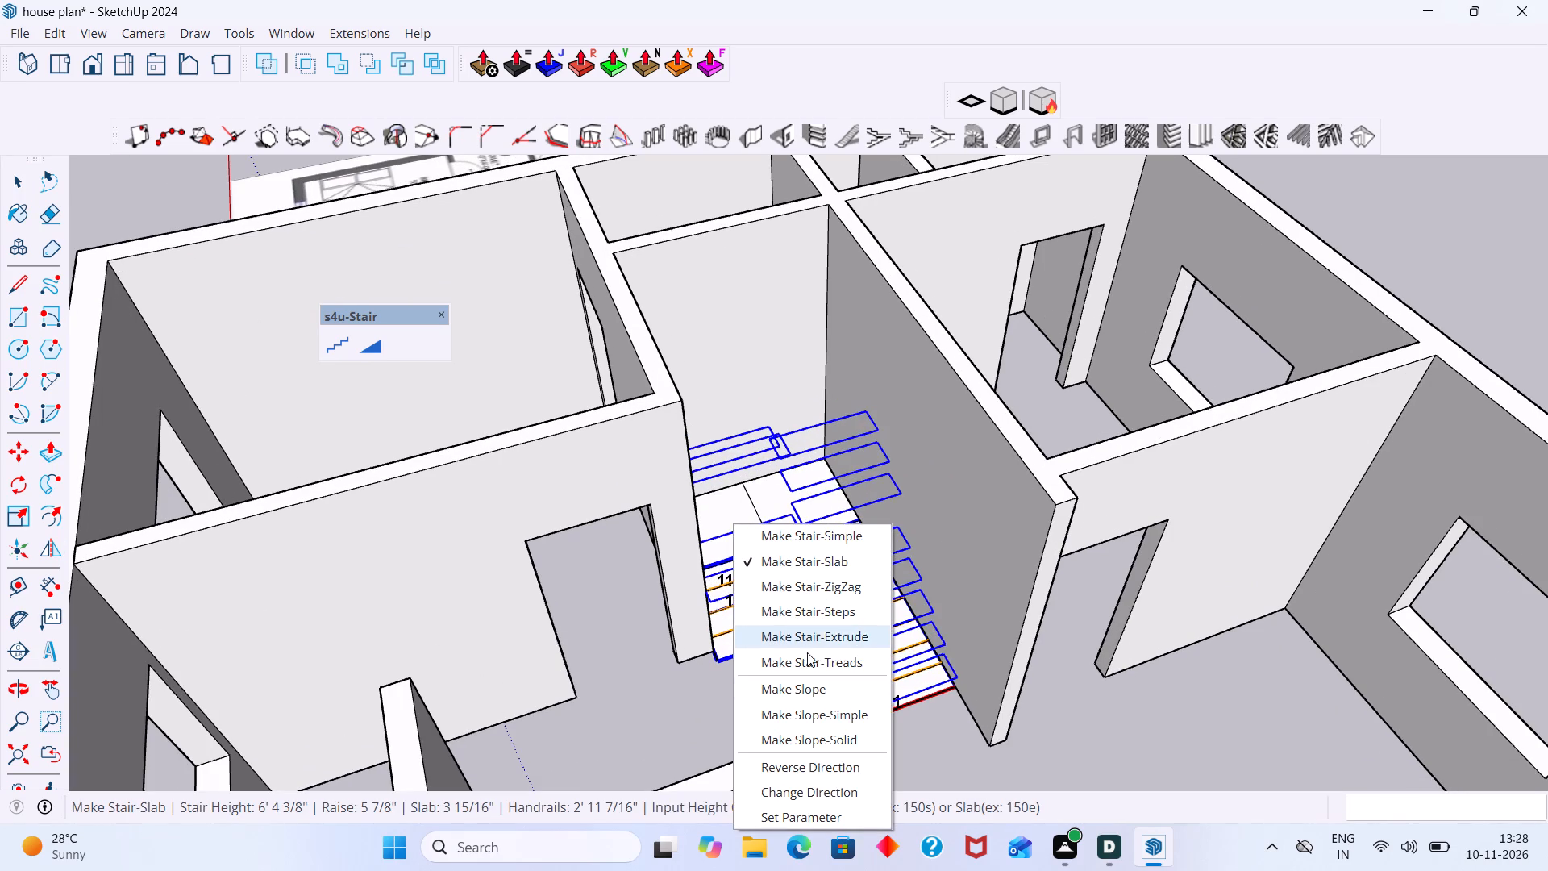
pyautogui.click(838, 769)
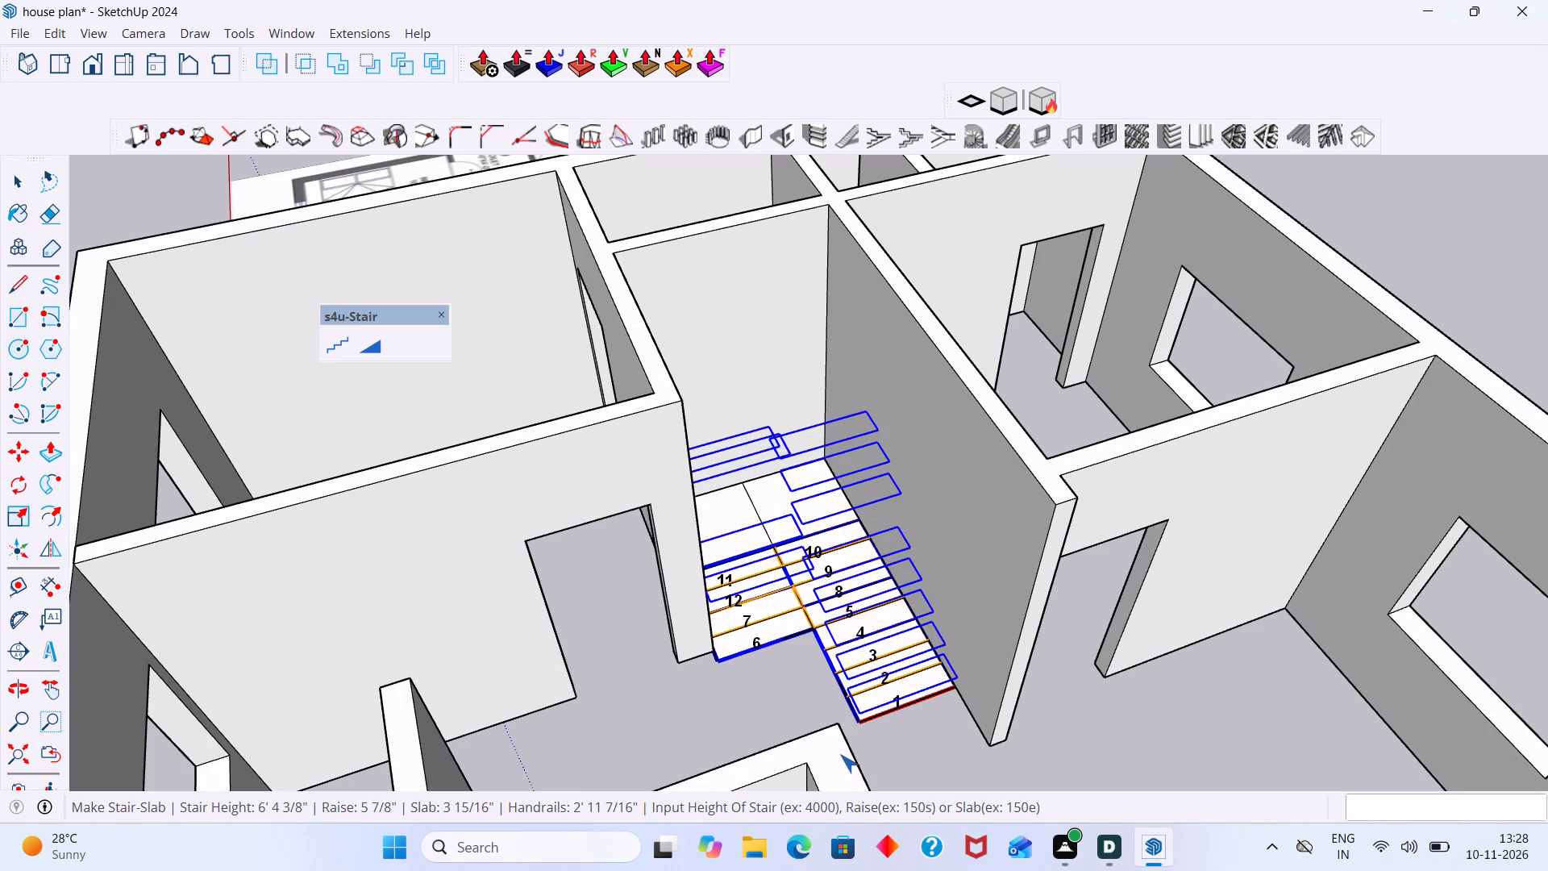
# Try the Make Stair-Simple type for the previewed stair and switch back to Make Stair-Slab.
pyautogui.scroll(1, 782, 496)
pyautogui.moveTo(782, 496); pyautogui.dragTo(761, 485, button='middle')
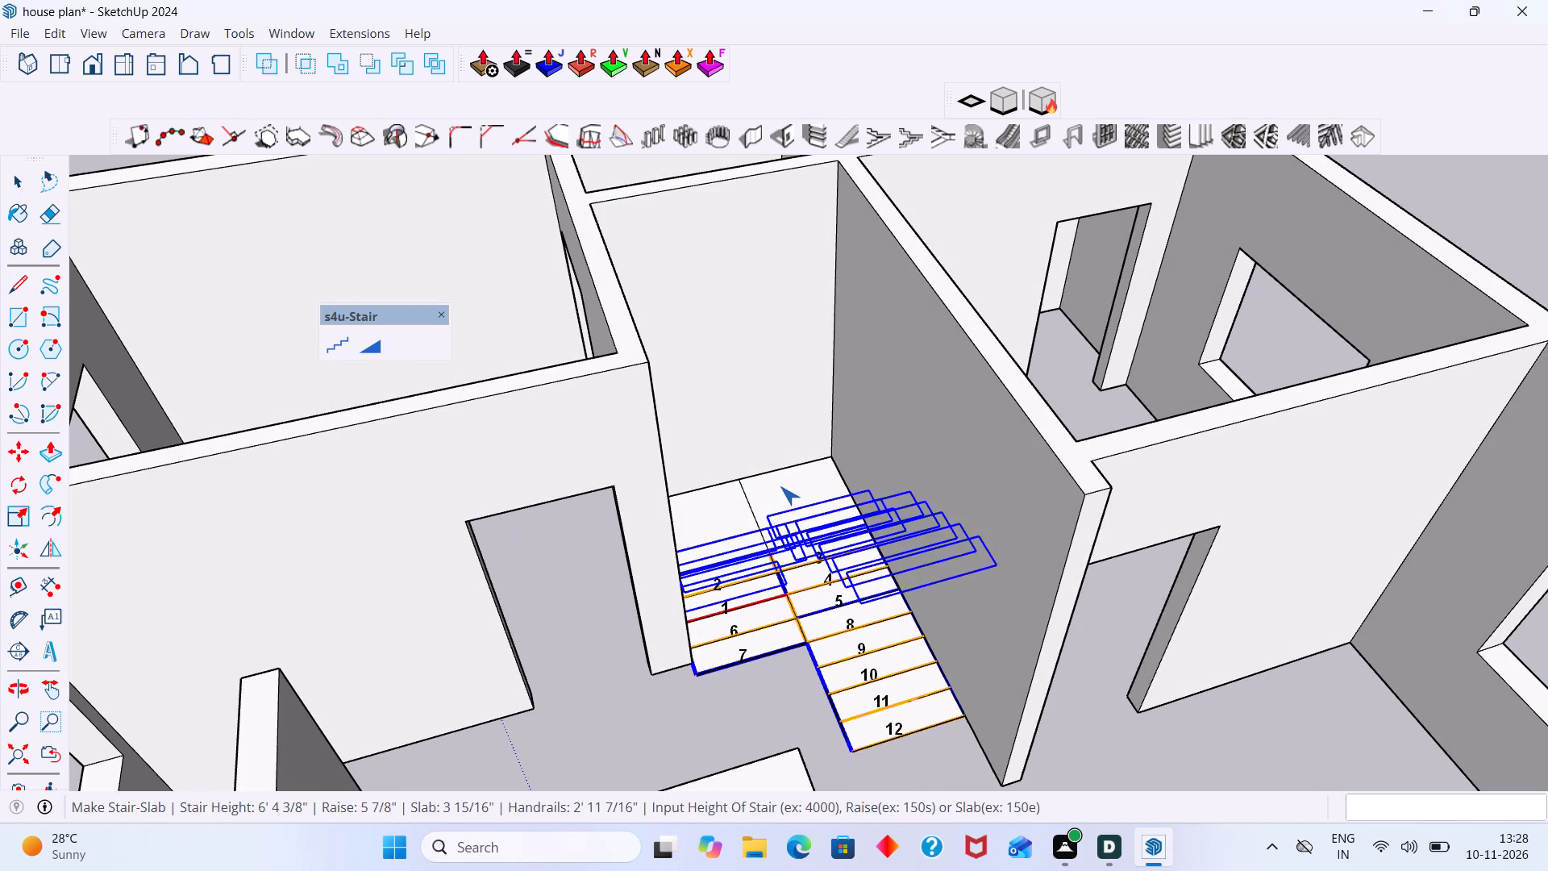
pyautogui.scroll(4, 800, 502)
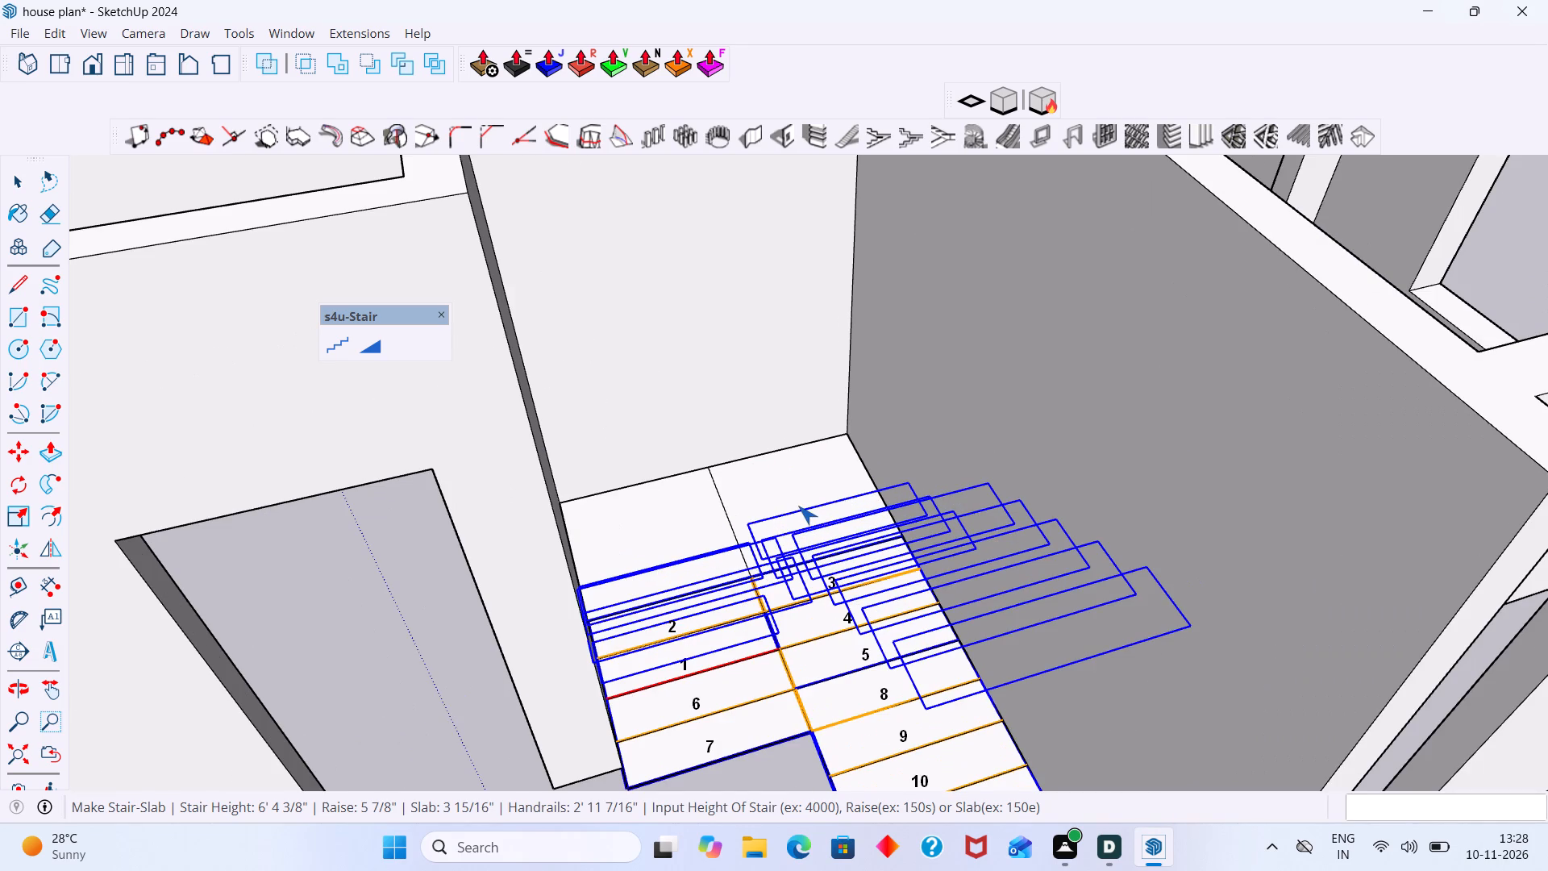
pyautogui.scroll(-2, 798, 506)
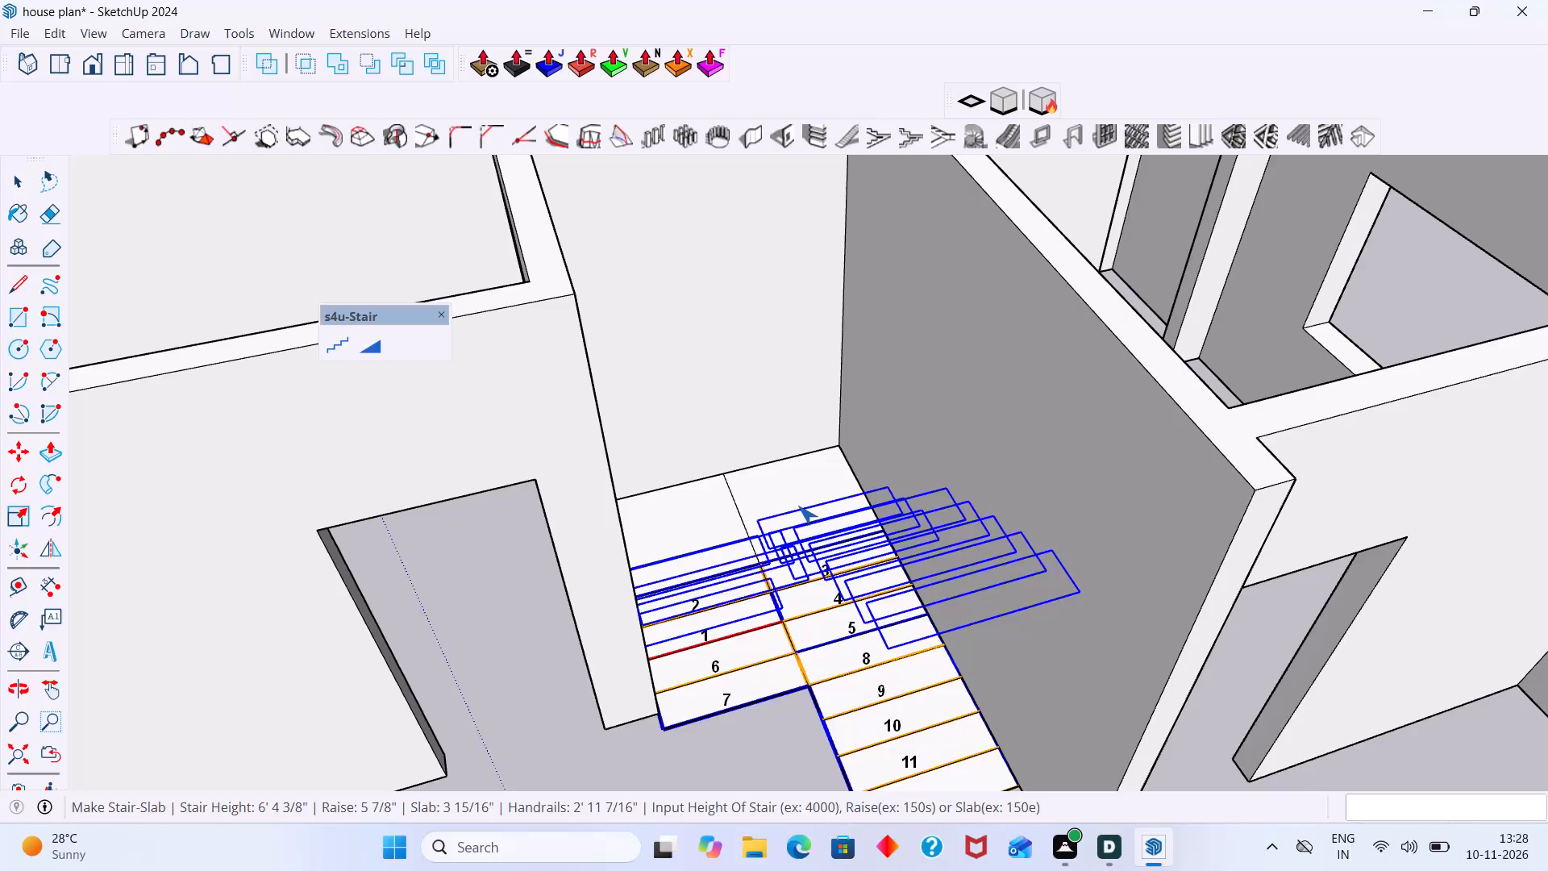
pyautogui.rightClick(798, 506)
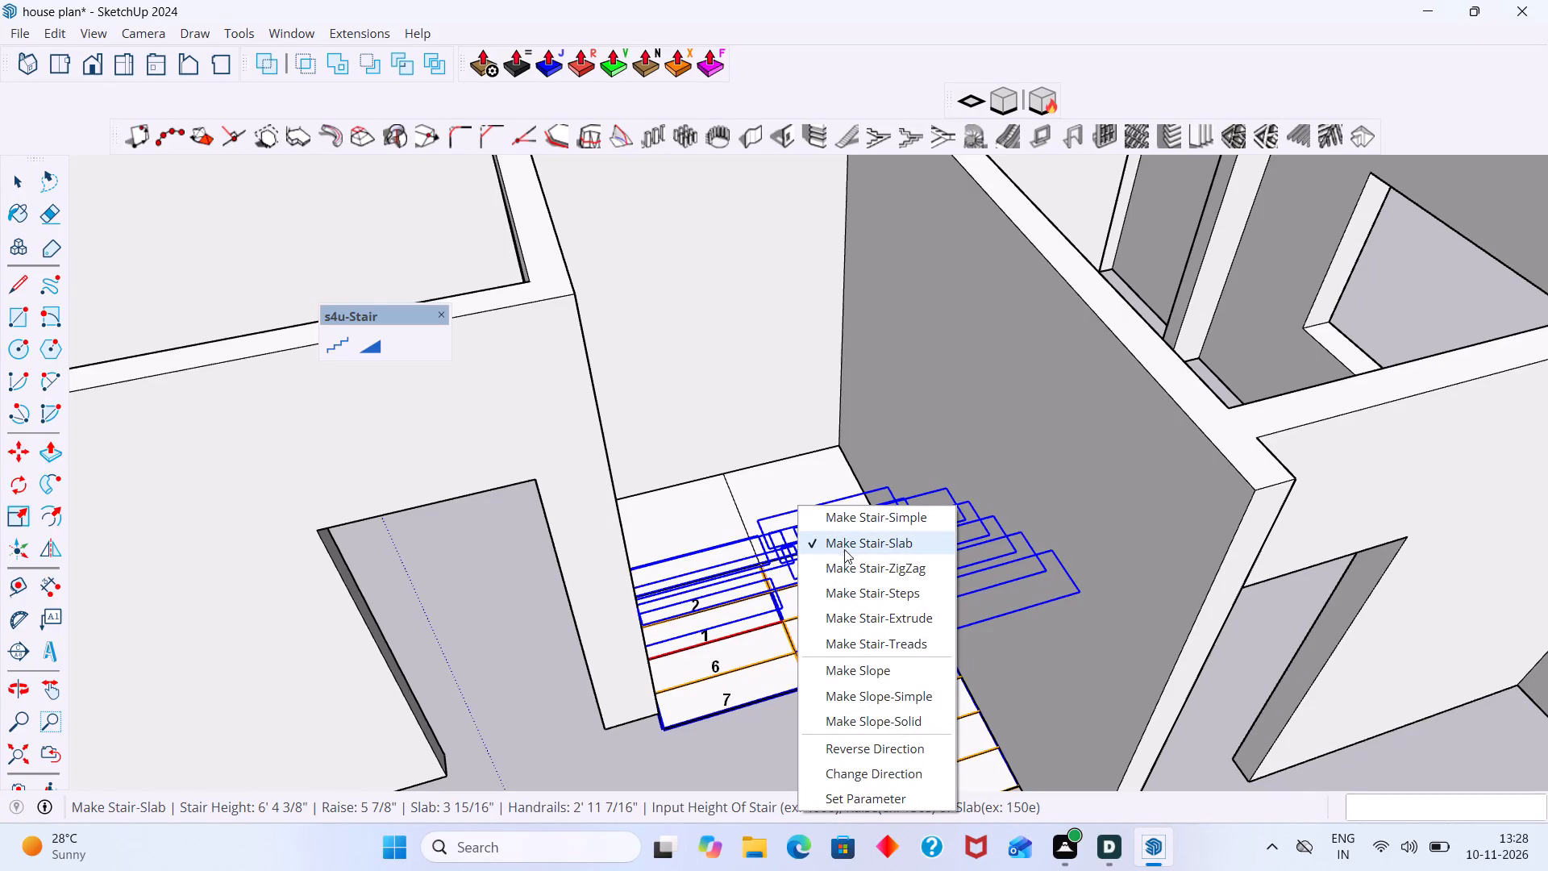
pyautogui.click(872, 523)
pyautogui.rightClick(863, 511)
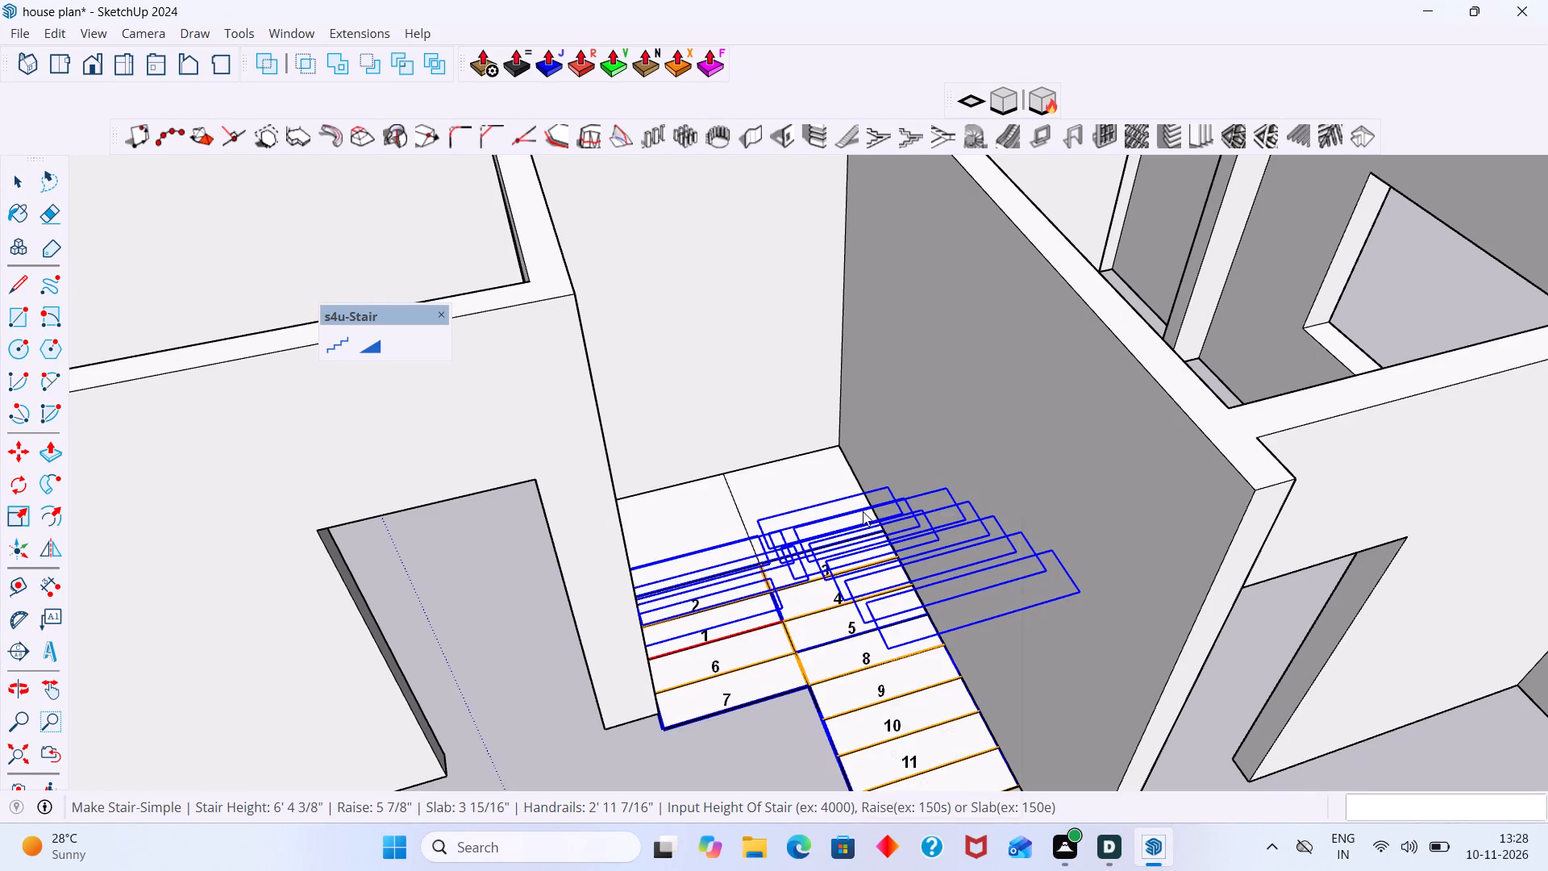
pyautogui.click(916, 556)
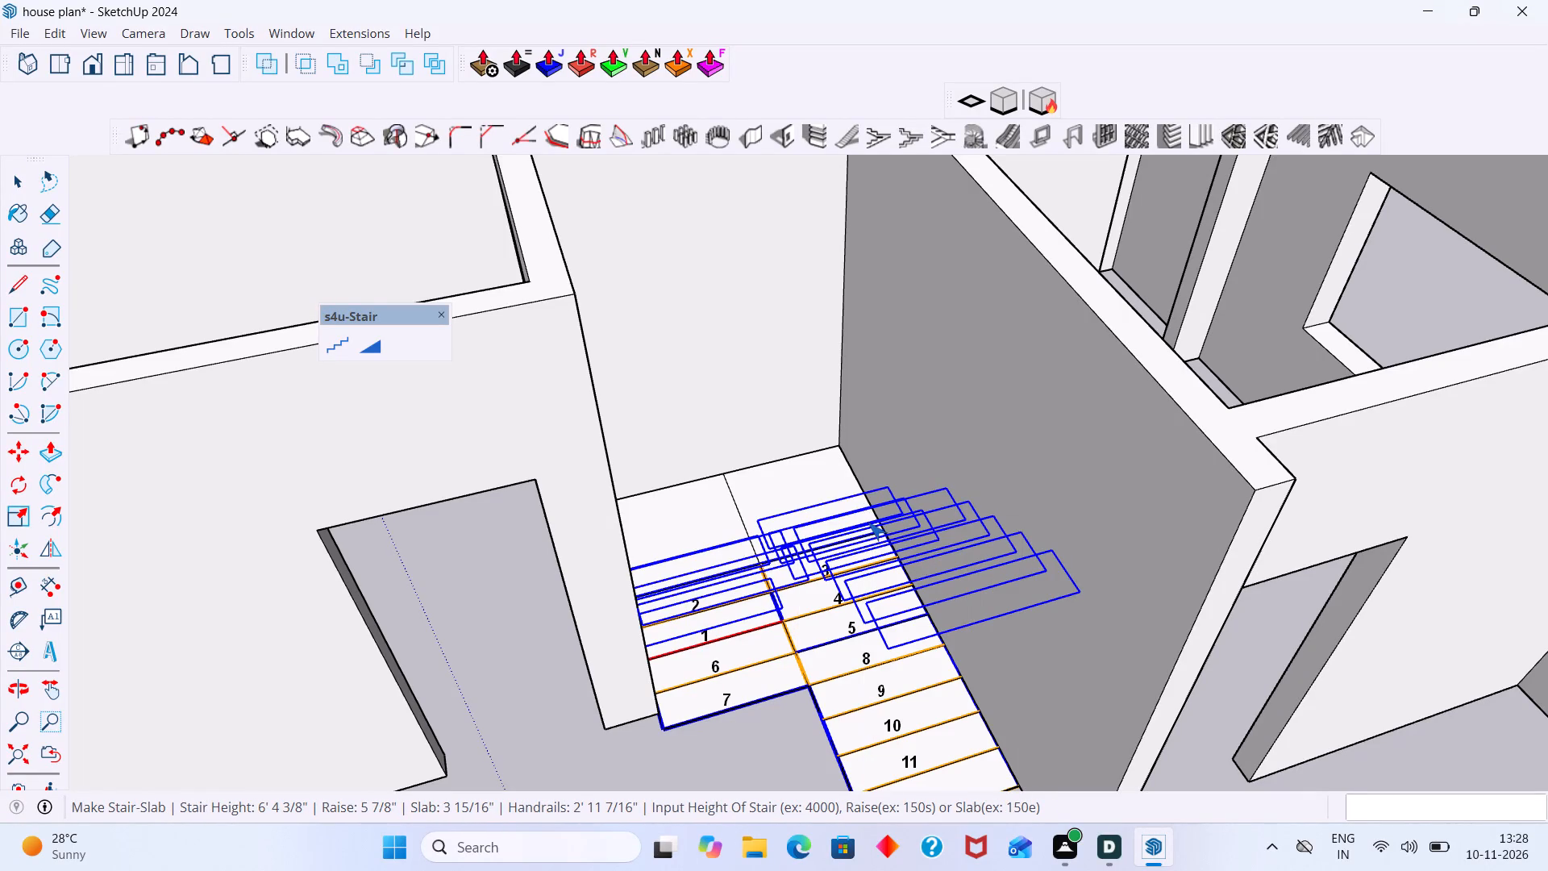
# Set the Raise parameter of the previewed slab stair to 7".
pyautogui.doubleClick(868, 522)
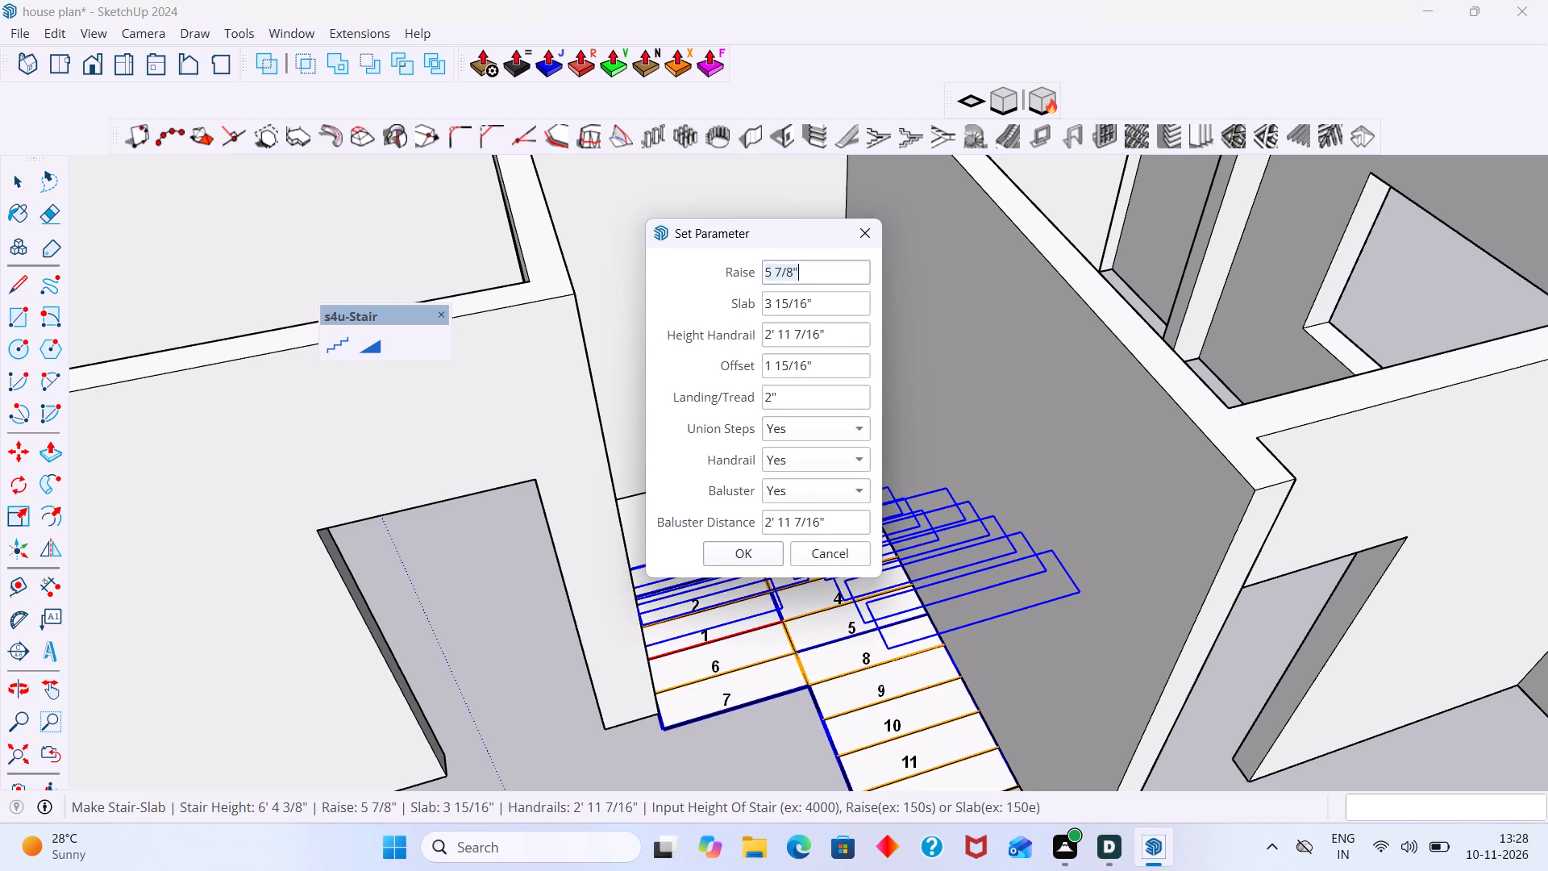
pyautogui.click(799, 273)
pyautogui.press('BackSpace')
pyautogui.press('BackSpace')
pyautogui.press('BackSpace')
pyautogui.press('BackSpace')
pyautogui.press('BackSpace')
pyautogui.press('BackSpace')
pyautogui.press('7')
pyautogui.hotkey('shift', '"')
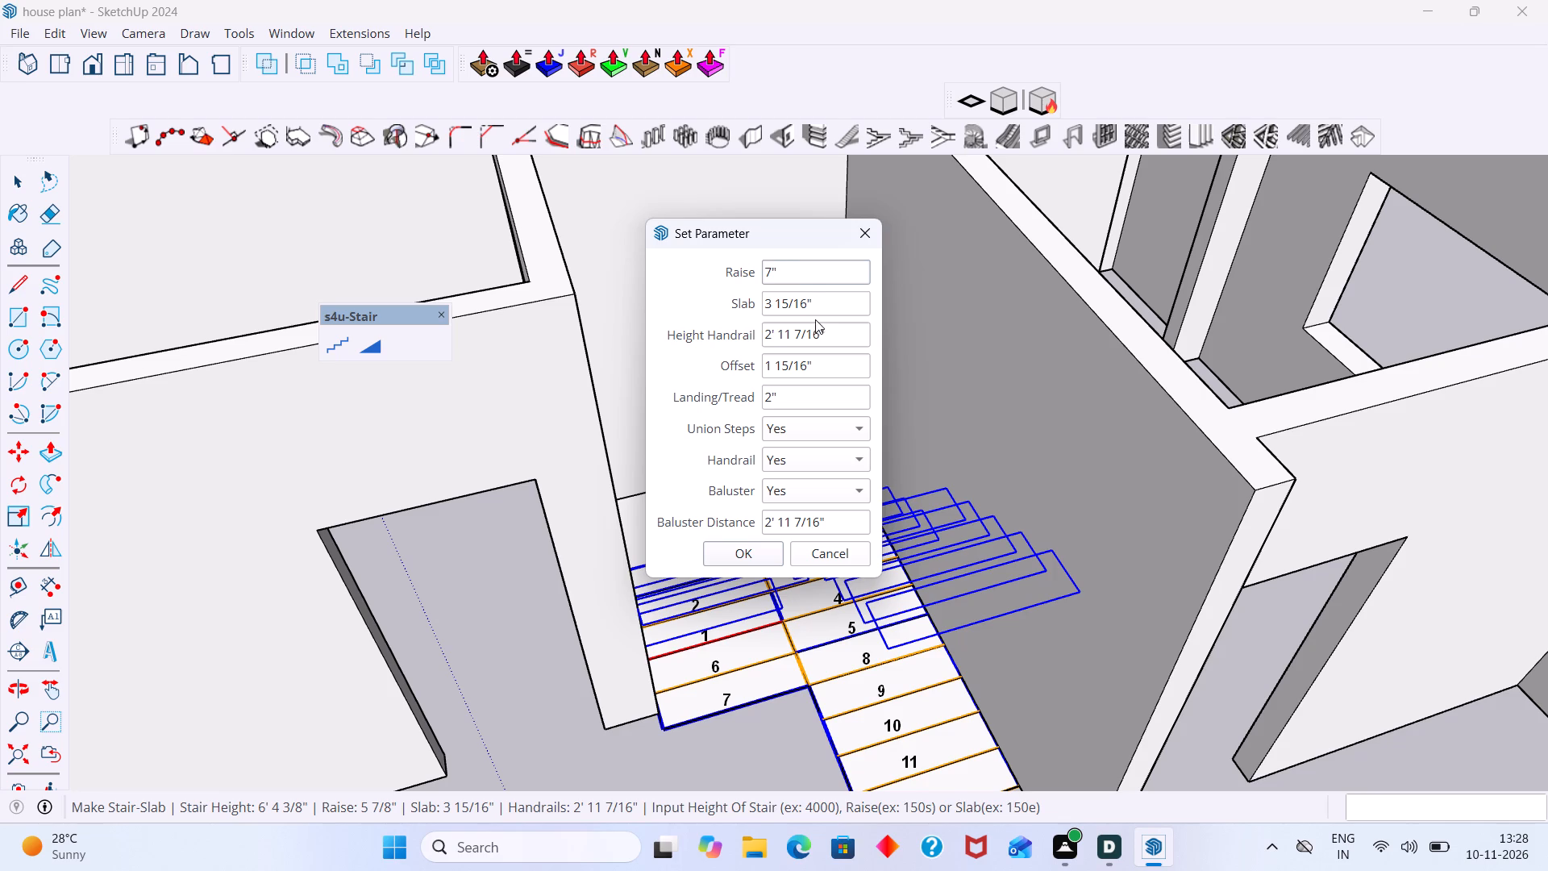
# Set the Slab parameter of the stair to 6".
pyautogui.click(812, 304)
pyautogui.press('BackSpace')
pyautogui.press('BackSpace')
pyautogui.press('BackSpace')
pyautogui.press('BackSpace')
pyautogui.press('BackSpace')
pyautogui.press('BackSpace')
pyautogui.press('BackSpace')
pyautogui.press('BackSpace')
pyautogui.press('6')
pyautogui.hotkey('shift', '"')
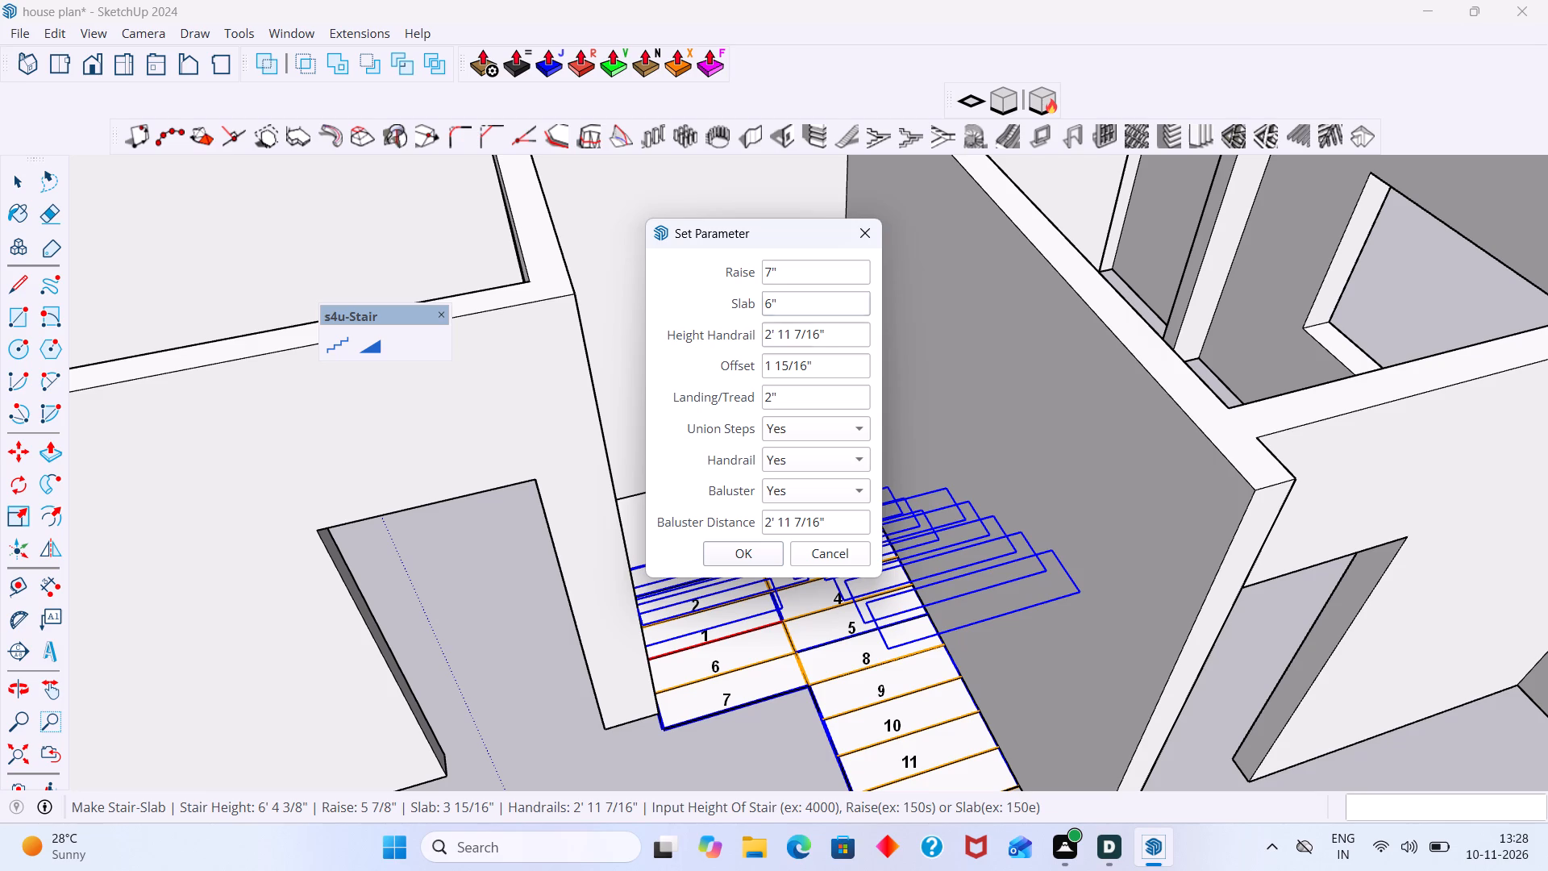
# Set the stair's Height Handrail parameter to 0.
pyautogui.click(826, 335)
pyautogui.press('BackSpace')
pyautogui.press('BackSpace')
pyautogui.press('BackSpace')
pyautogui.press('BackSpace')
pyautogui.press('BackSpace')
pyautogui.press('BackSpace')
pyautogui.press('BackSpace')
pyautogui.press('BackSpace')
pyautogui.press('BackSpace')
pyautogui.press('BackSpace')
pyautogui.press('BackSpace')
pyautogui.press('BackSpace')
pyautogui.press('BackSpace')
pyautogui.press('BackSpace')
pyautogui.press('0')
# Set the stair's Height Handrail to 3" and Offset to 2", and apply the parameters to the preview.
pyautogui.click(822, 368)
pyautogui.press('BackSpace')
pyautogui.press('BackSpace')
pyautogui.press('BackSpace')
pyautogui.press('BackSpace')
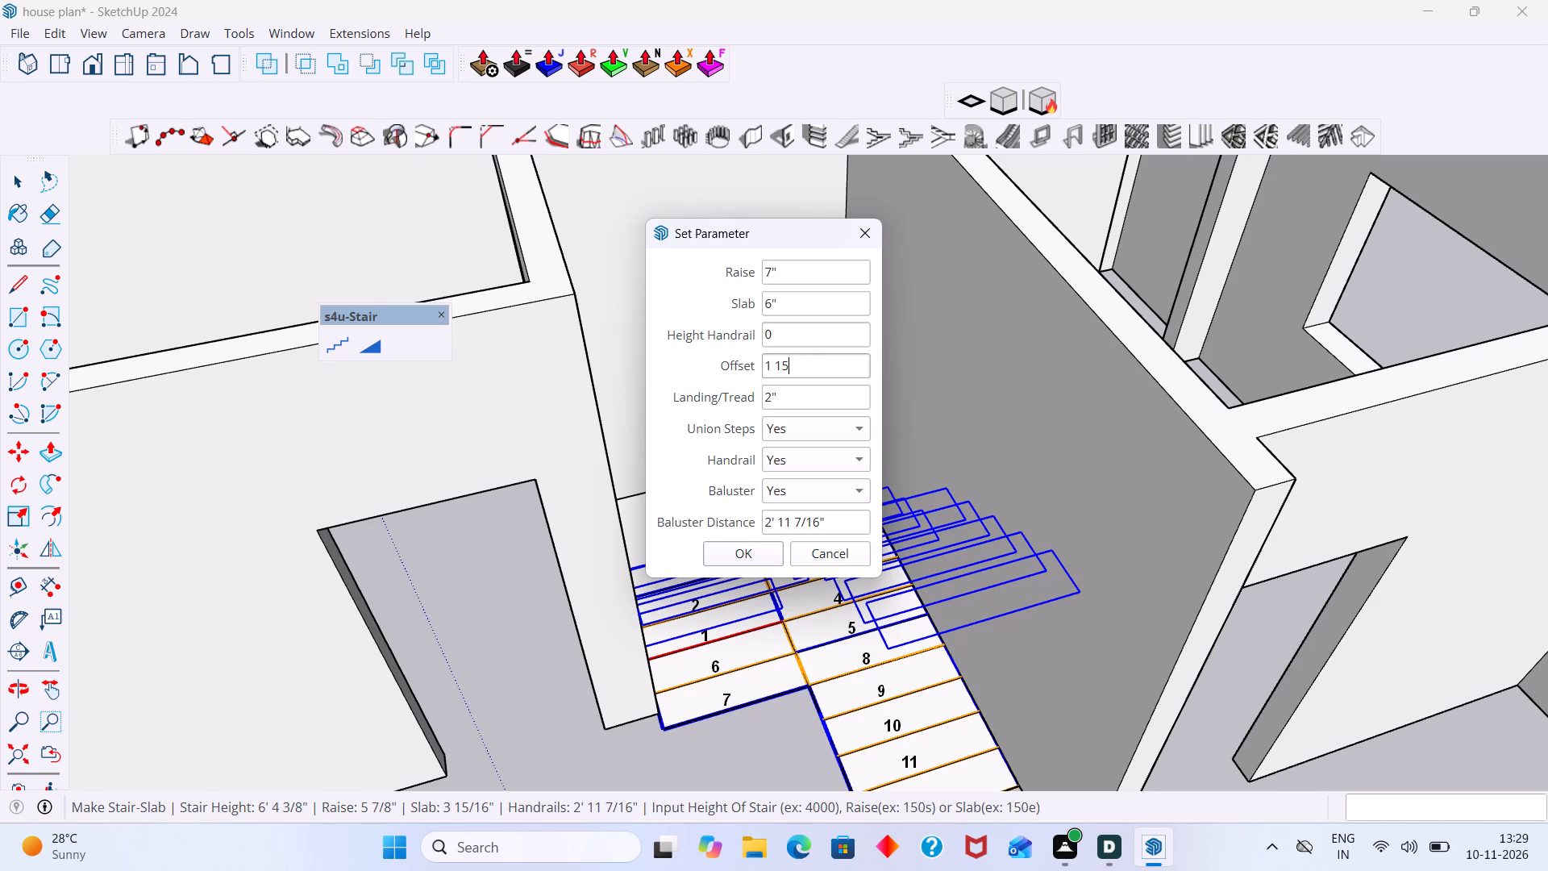
pyautogui.press('BackSpace')
pyautogui.press('BackSpace')
pyautogui.press('BackSpace')
pyautogui.press('BackSpace')
pyautogui.click(784, 345)
pyautogui.press('BackSpace')
pyautogui.press('BackSpace')
pyautogui.write('3"')
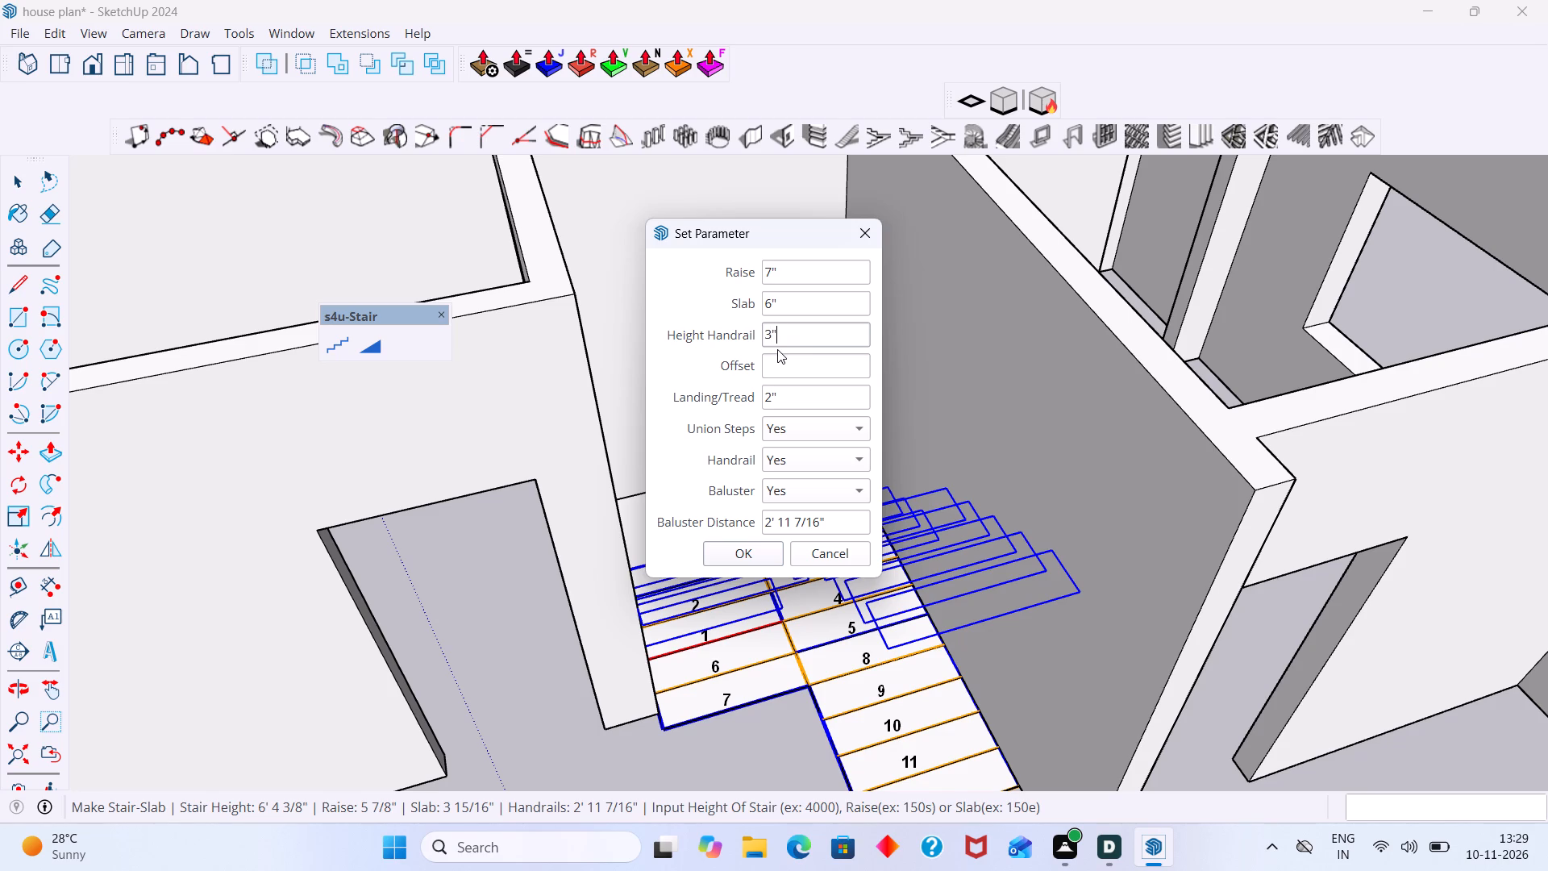
pyautogui.click(776, 365)
pyautogui.press('2')
pyautogui.hotkey('shift', '"')
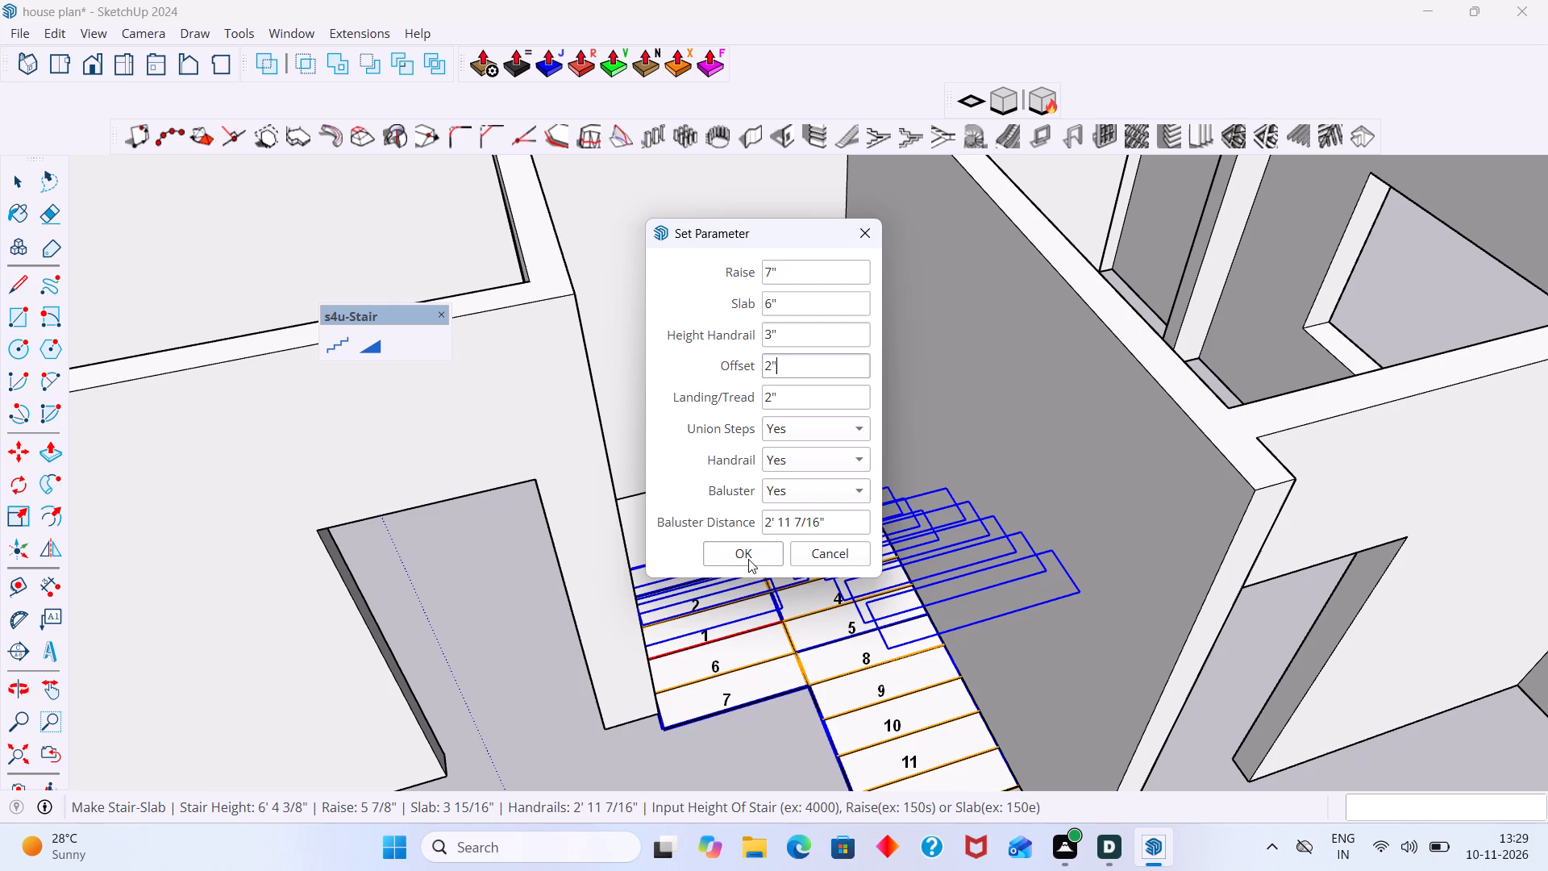
pyautogui.click(748, 559)
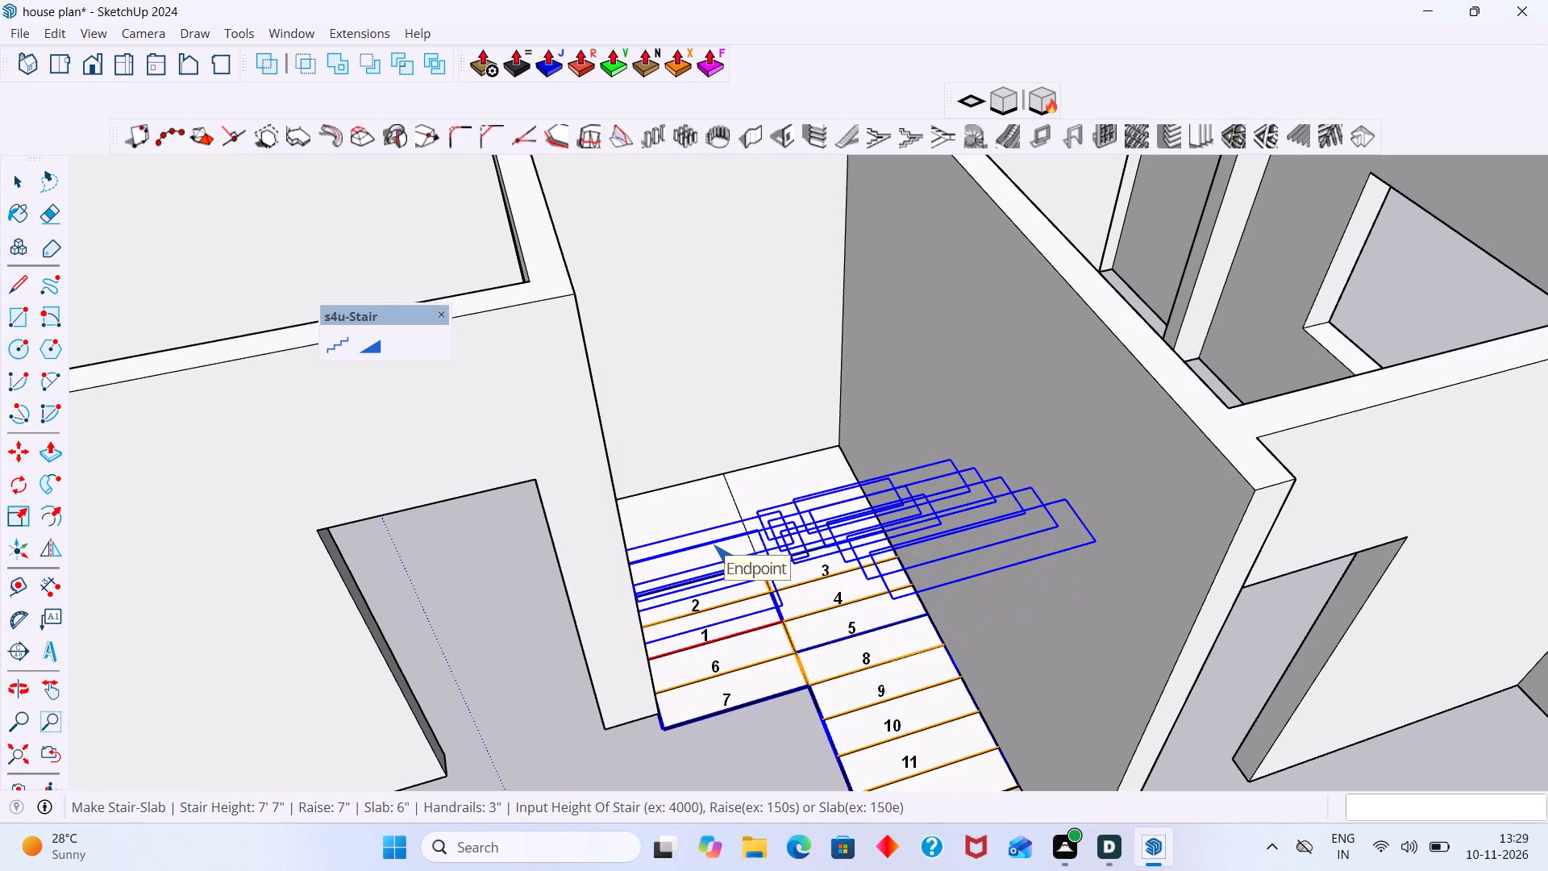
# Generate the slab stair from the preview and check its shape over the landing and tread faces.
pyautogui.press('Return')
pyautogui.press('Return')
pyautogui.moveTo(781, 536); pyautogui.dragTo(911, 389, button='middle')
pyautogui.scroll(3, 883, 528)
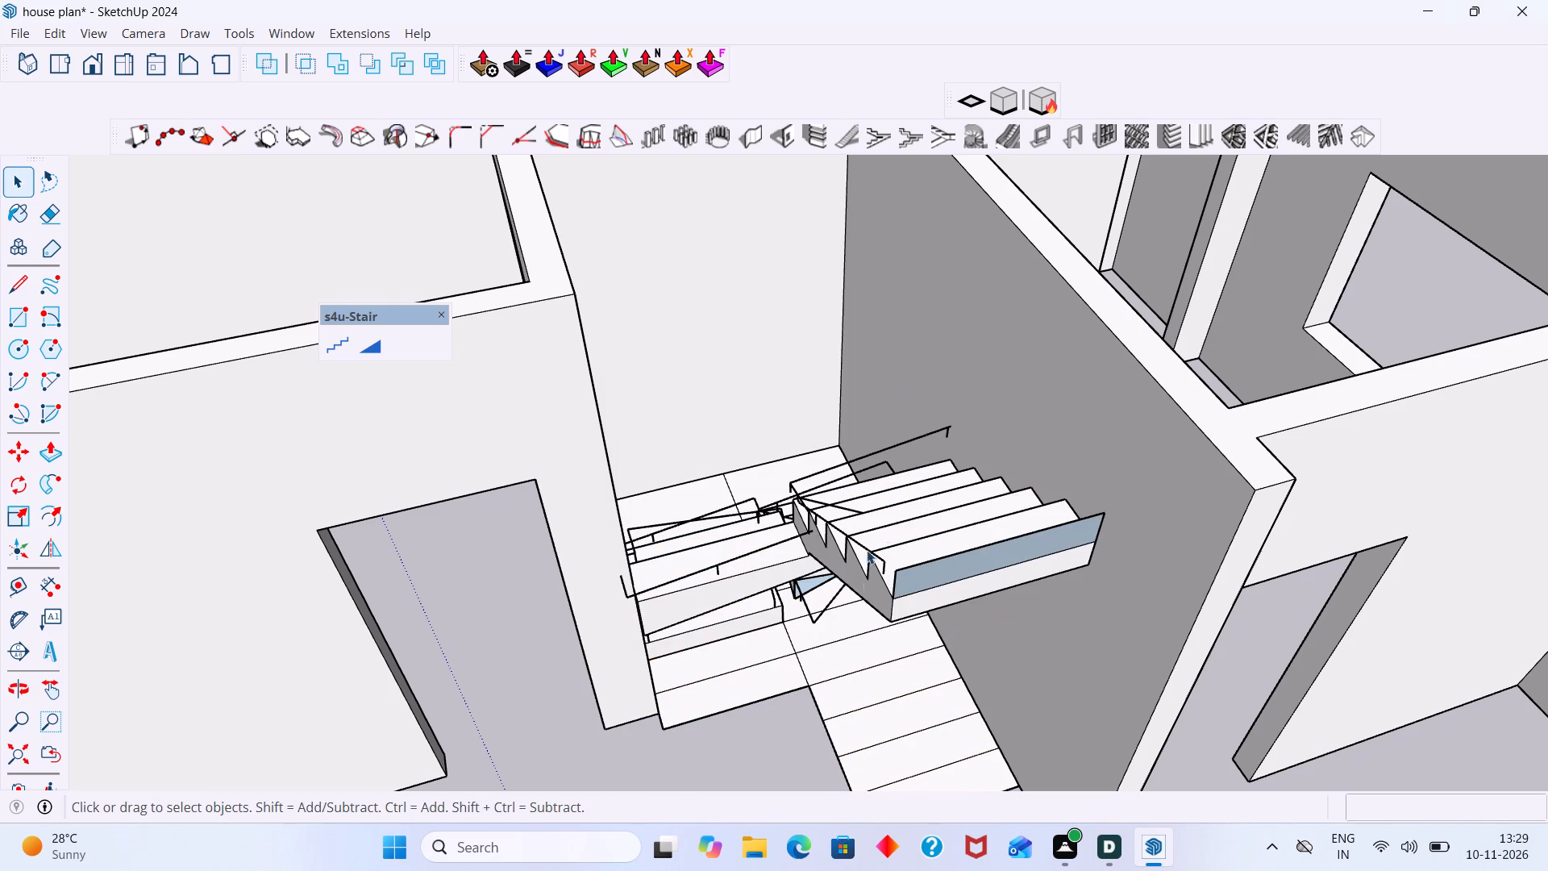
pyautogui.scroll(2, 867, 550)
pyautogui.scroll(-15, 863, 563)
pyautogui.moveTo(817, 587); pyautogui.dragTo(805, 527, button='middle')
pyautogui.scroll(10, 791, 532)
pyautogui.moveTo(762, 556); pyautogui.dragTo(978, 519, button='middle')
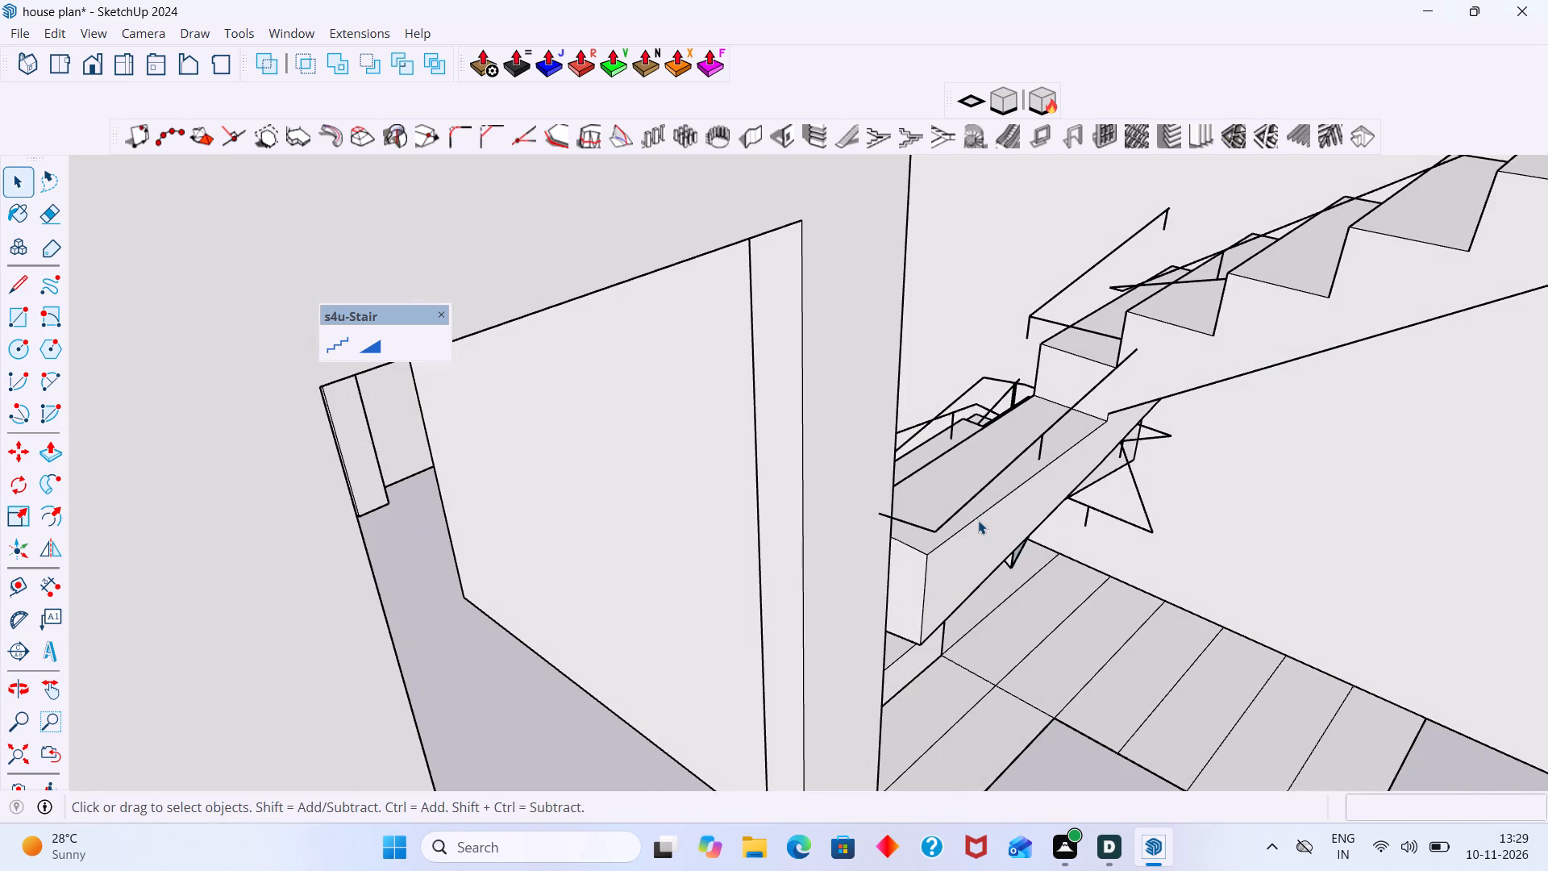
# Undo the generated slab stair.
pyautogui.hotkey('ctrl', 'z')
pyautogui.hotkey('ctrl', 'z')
# Start s4u-Stair again on the selected landing and tread faces and apply Change Direction to the preview.
pyautogui.scroll(-9, 976, 520)
pyautogui.moveTo(915, 493); pyautogui.dragTo(610, 619, button='middle')
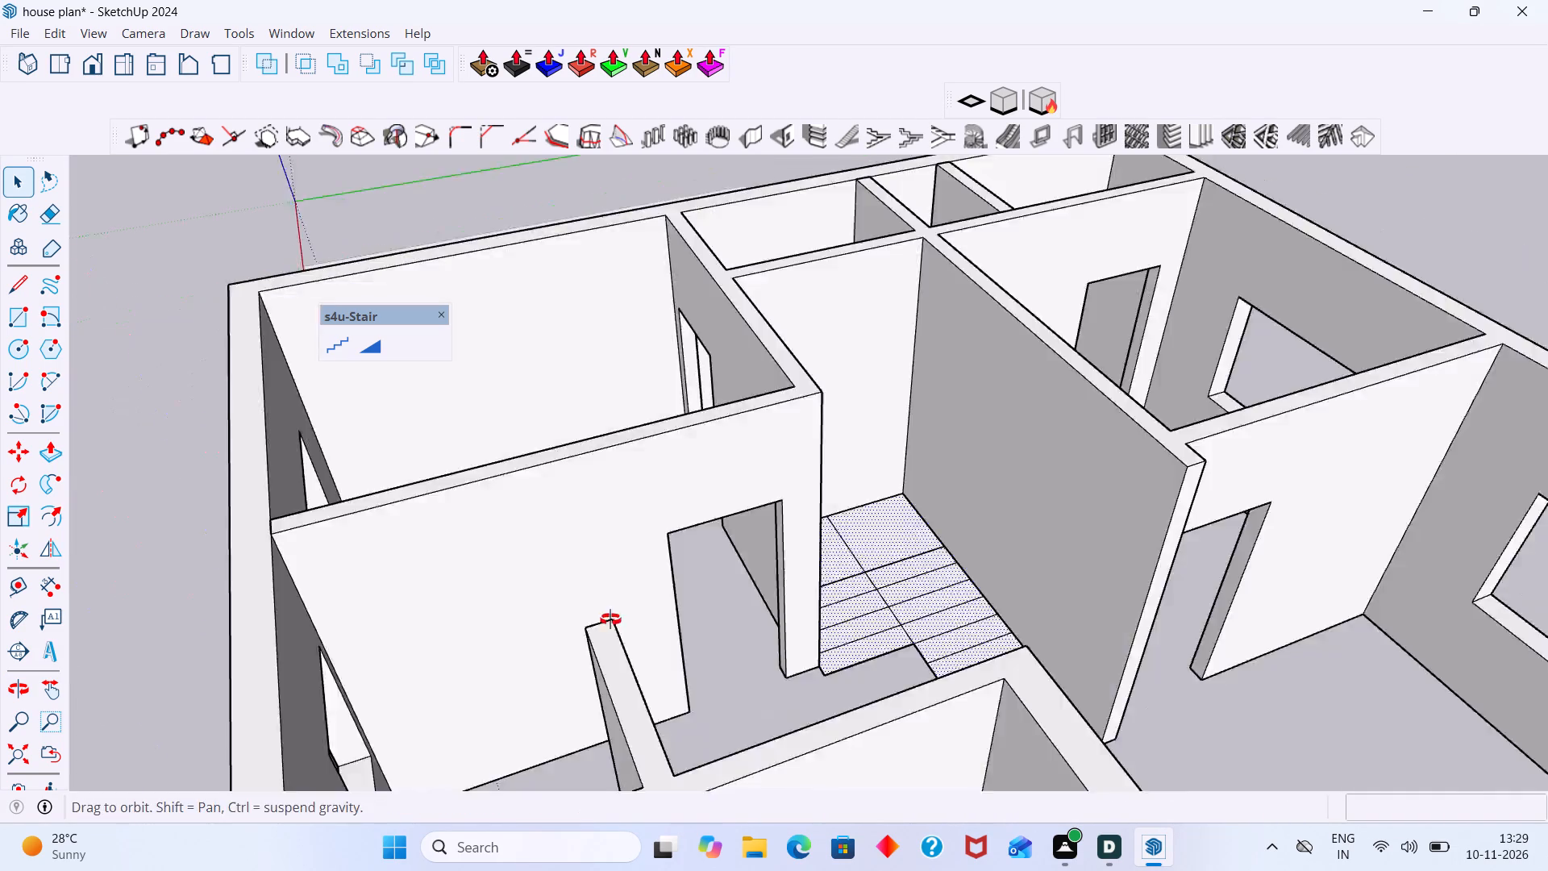
pyautogui.moveTo(610, 619); pyautogui.dragTo(610, 620, button='middle')
pyautogui.scroll(-2, 656, 598)
pyautogui.keyDown('shift'); pyautogui.moveTo(664, 586); pyautogui.dragTo(661, 474, button='middle'); pyautogui.keyUp('shift')
pyautogui.moveTo(696, 507); pyautogui.dragTo(781, 543, button='middle')
pyautogui.scroll(2, 780, 540)
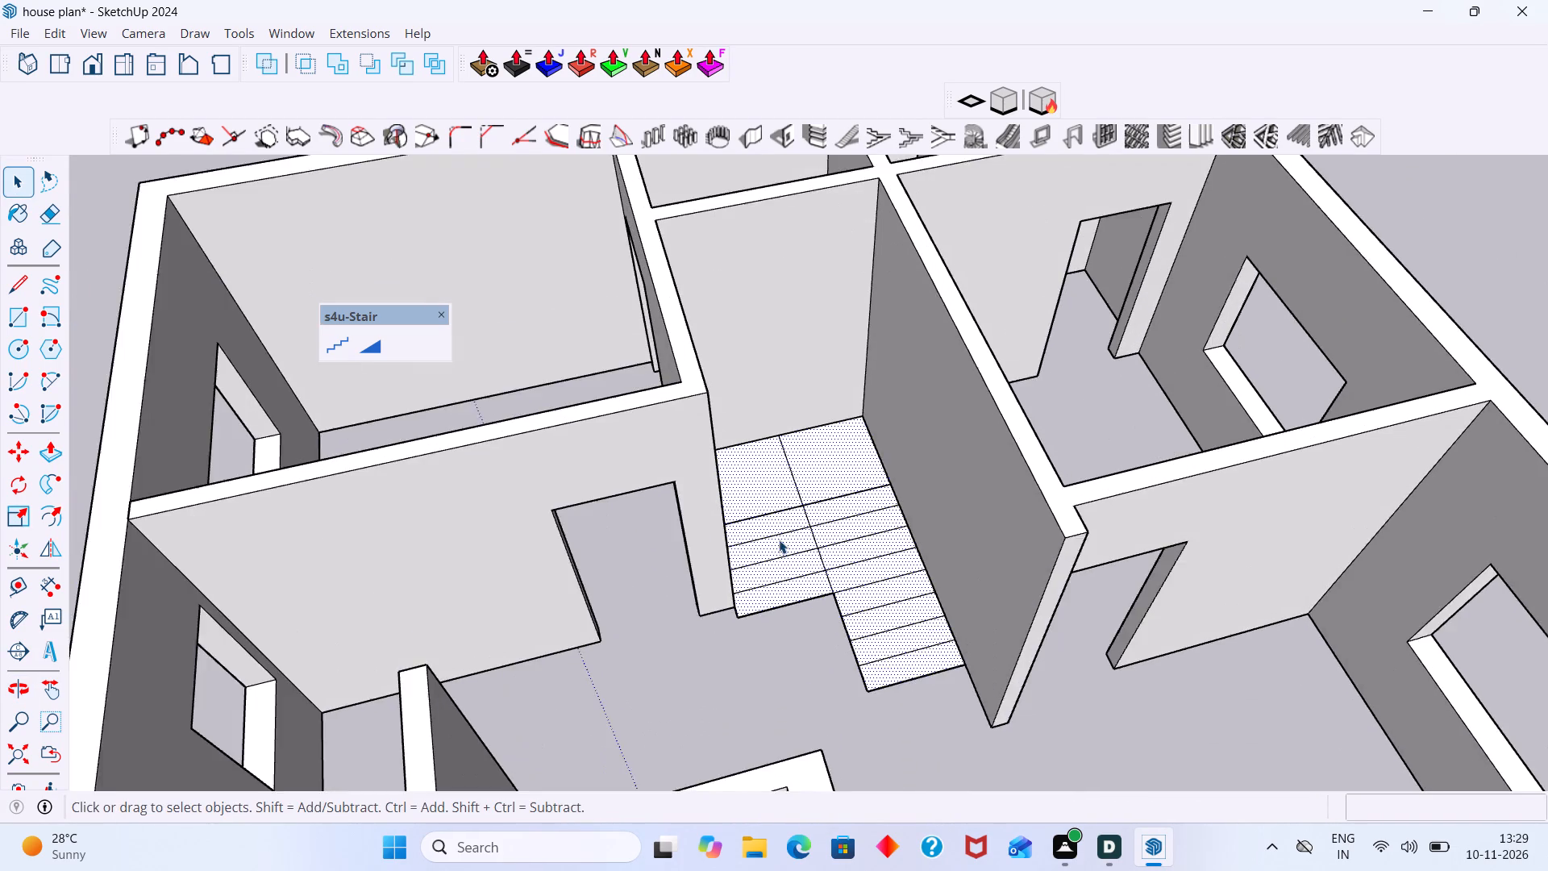
pyautogui.scroll(3, 778, 573)
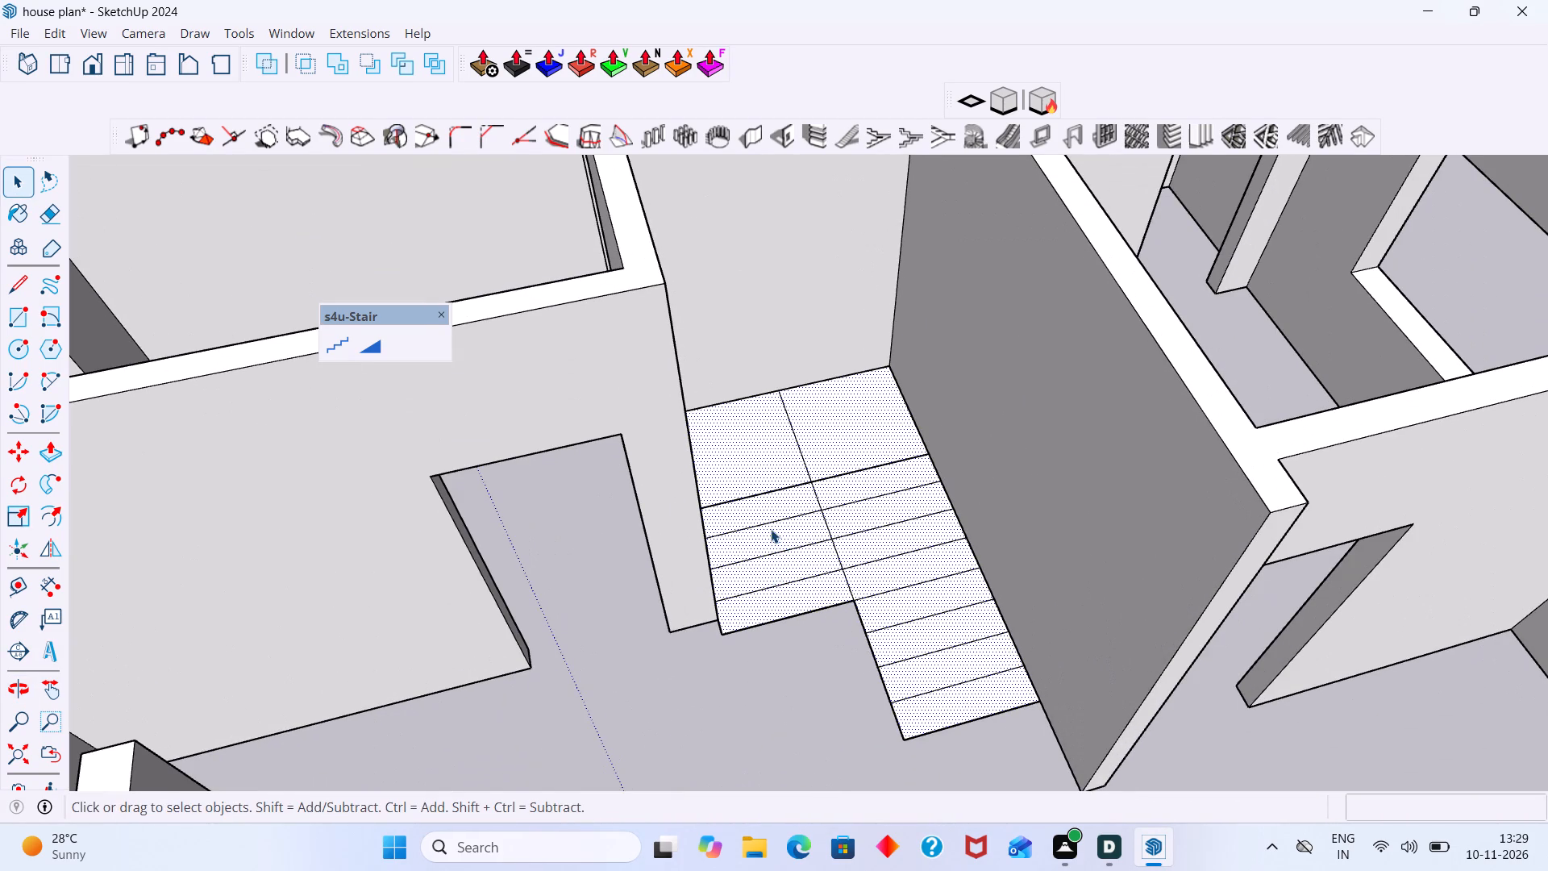
pyautogui.click(334, 352)
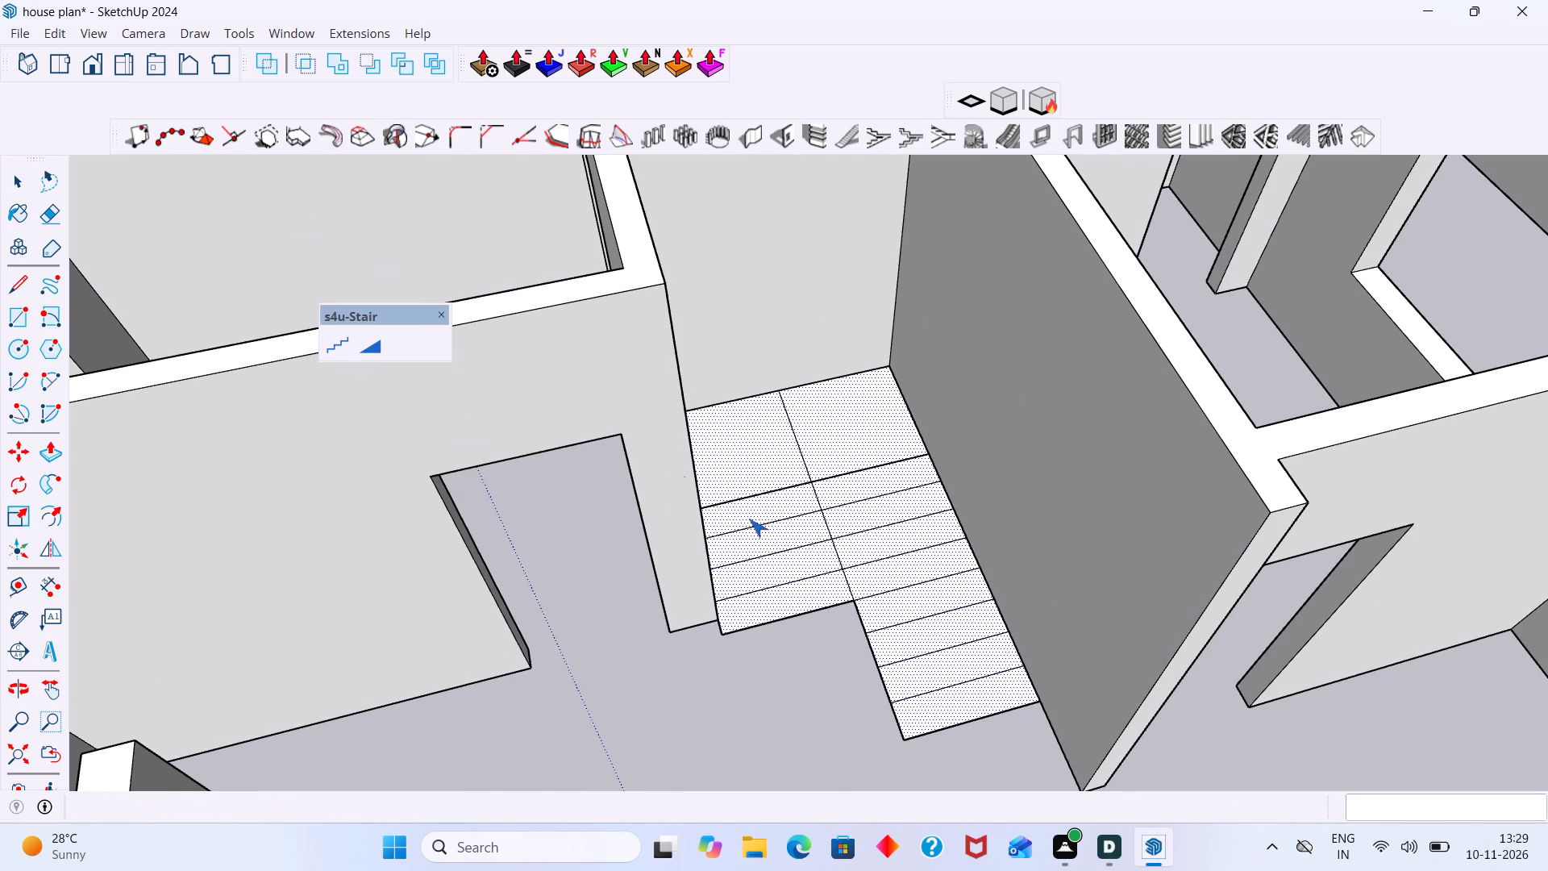
pyautogui.click(766, 565)
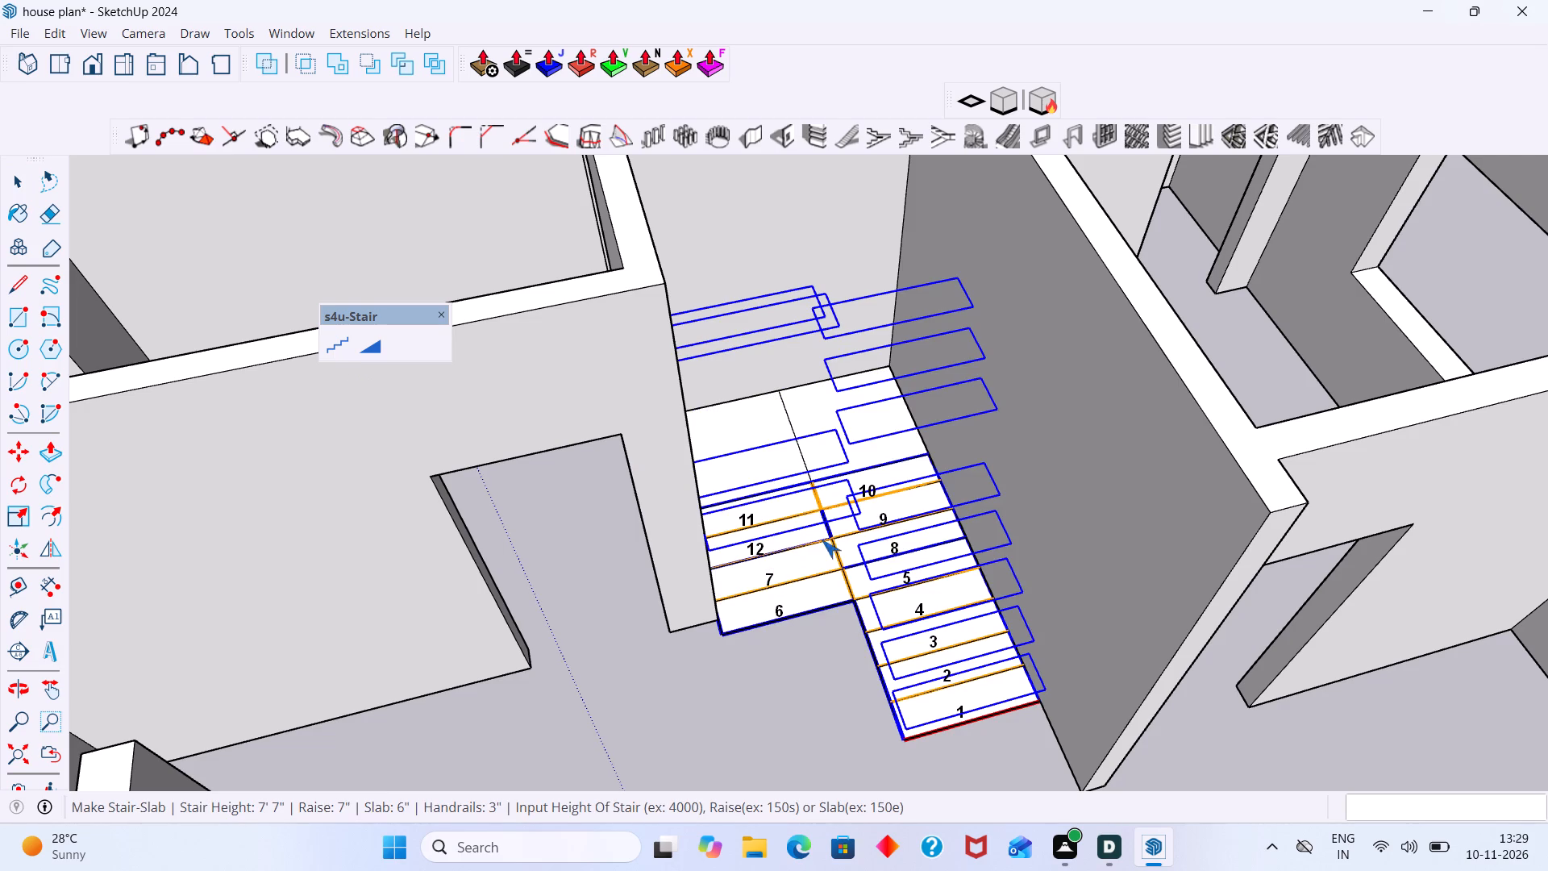
pyautogui.rightClick(812, 586)
pyautogui.click(863, 551)
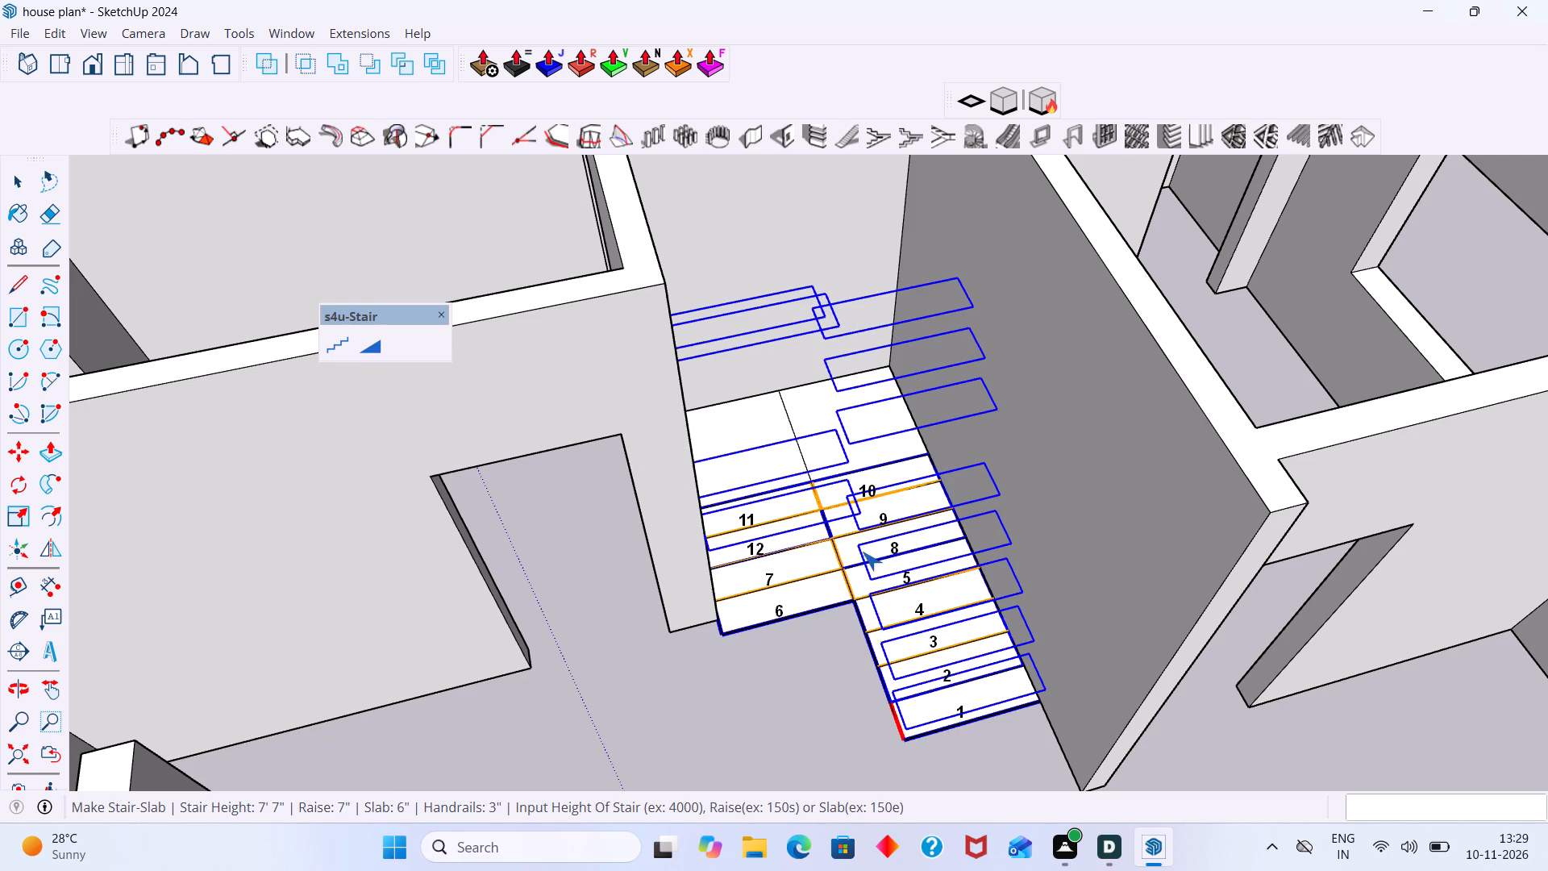
# Apply Reverse Direction to the new stair preview.
pyautogui.rightClick(807, 572)
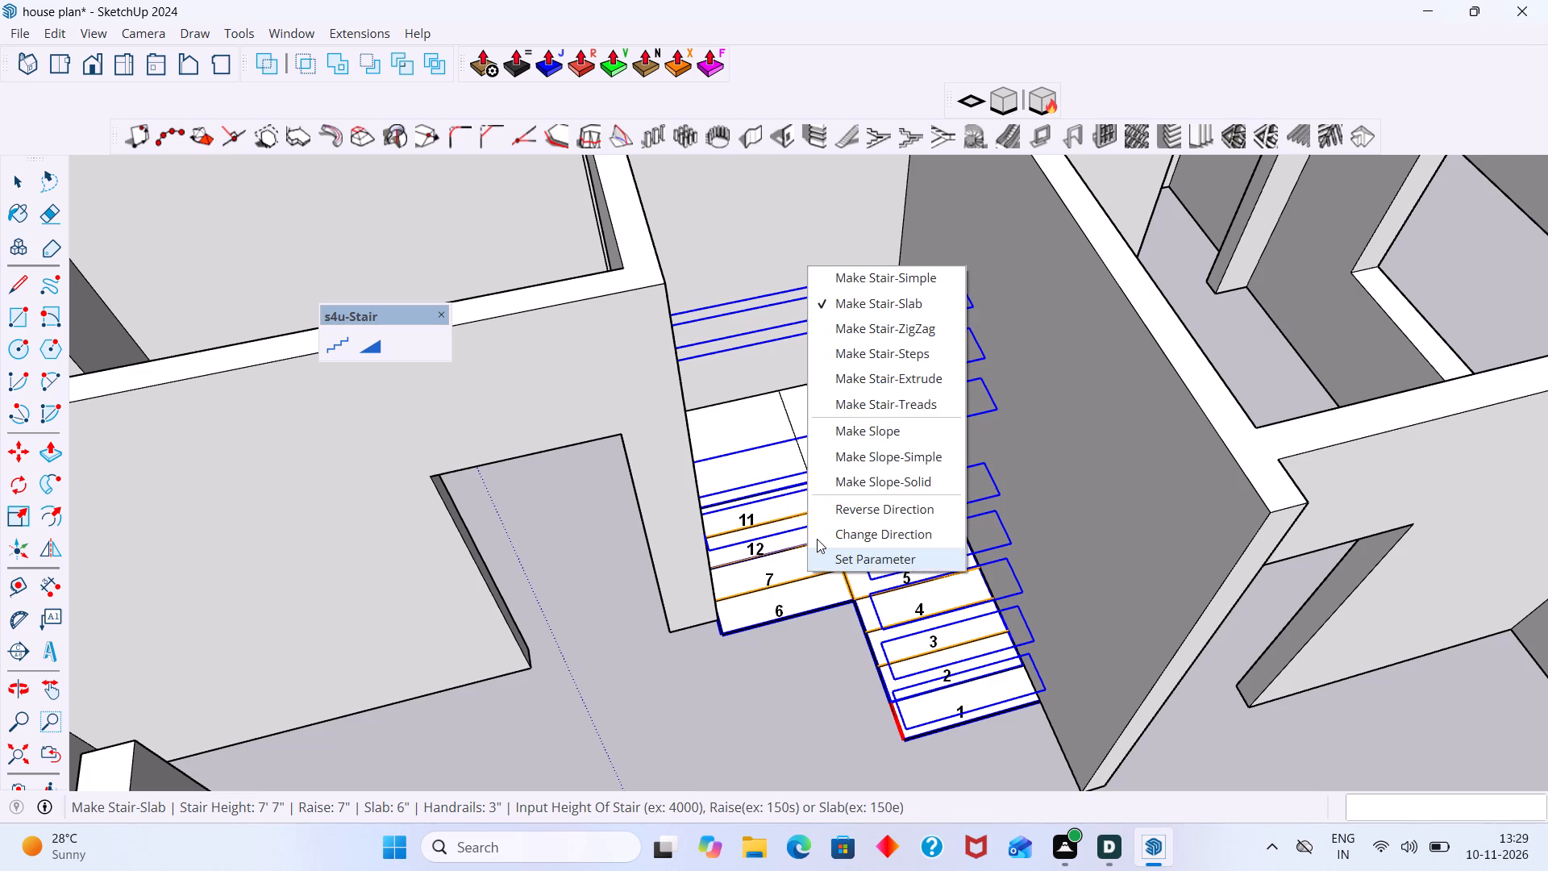
pyautogui.click(870, 508)
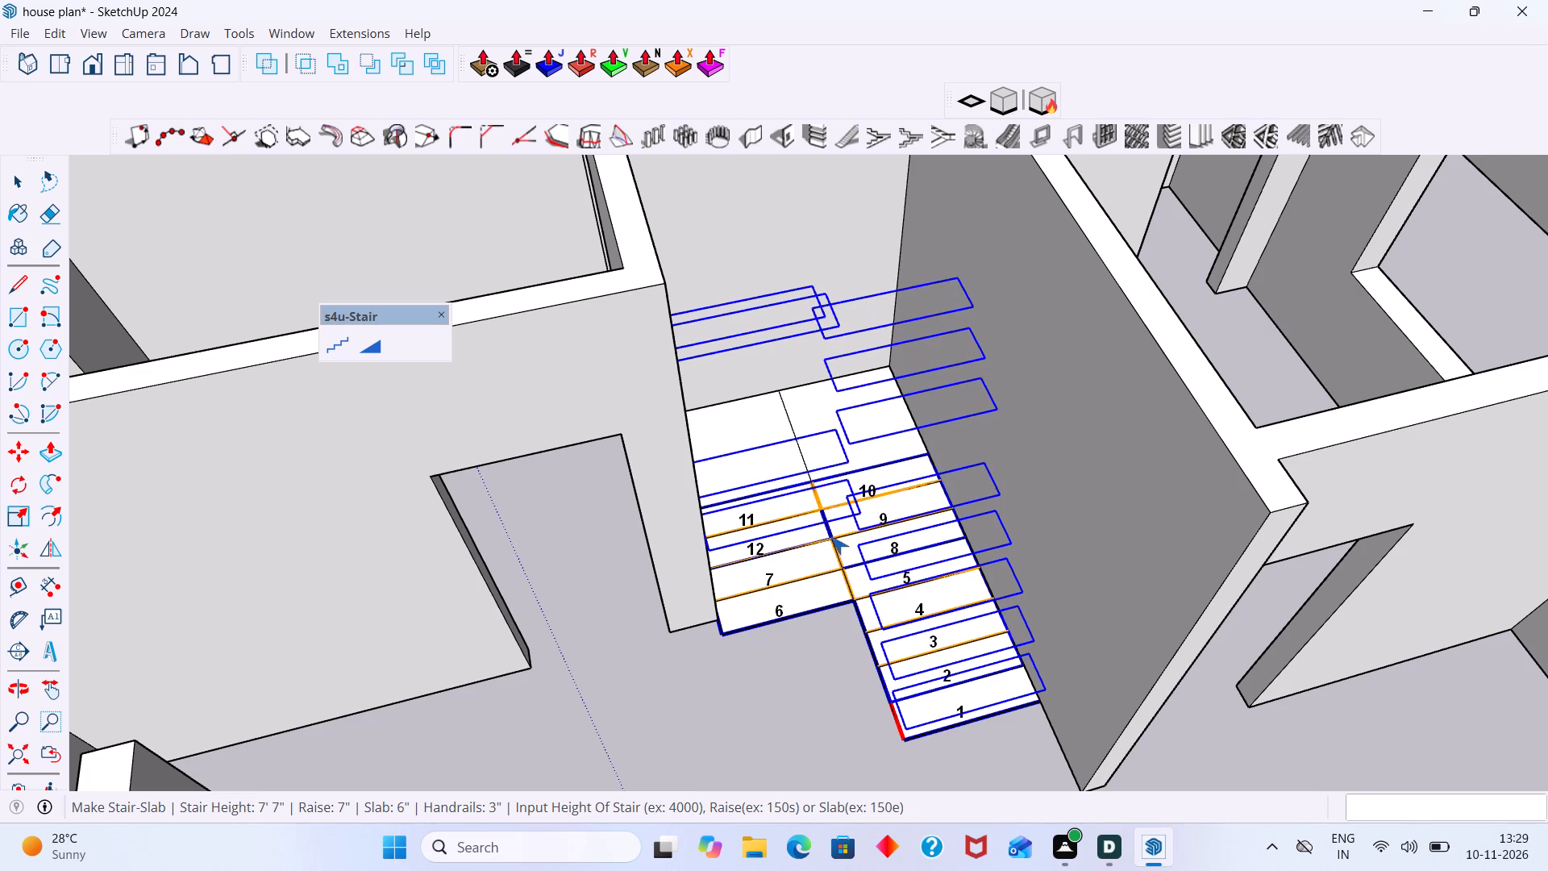
# Generate the Make Stair-Slab stair from the current preview.
pyautogui.scroll(-2, 835, 530)
pyautogui.scroll(7, 845, 523)
pyautogui.rightClick(780, 546)
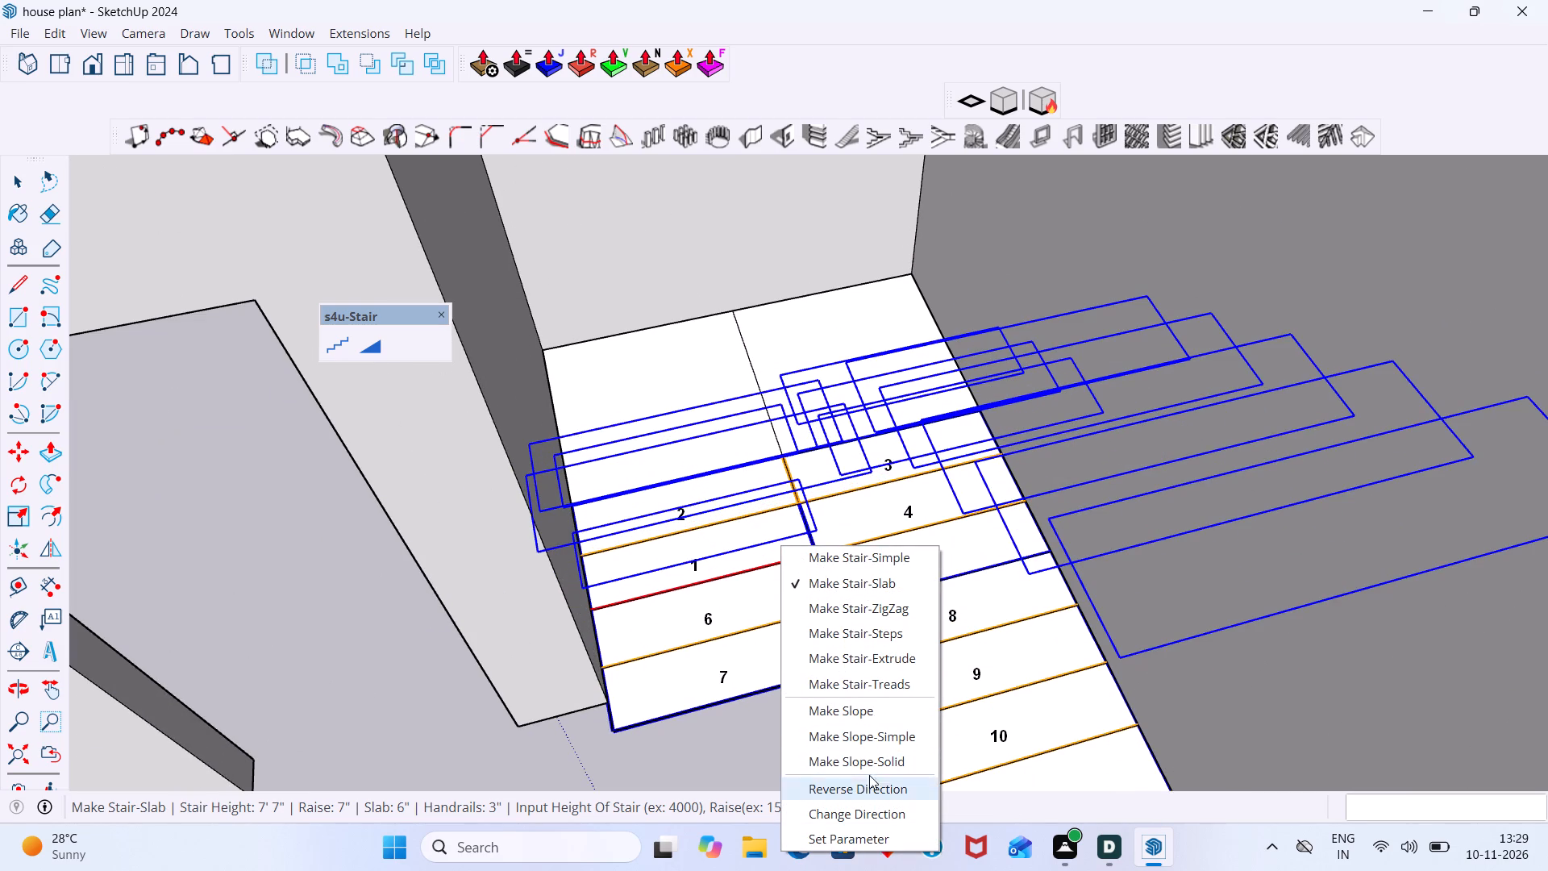
pyautogui.press('Return')
pyautogui.press('Return')
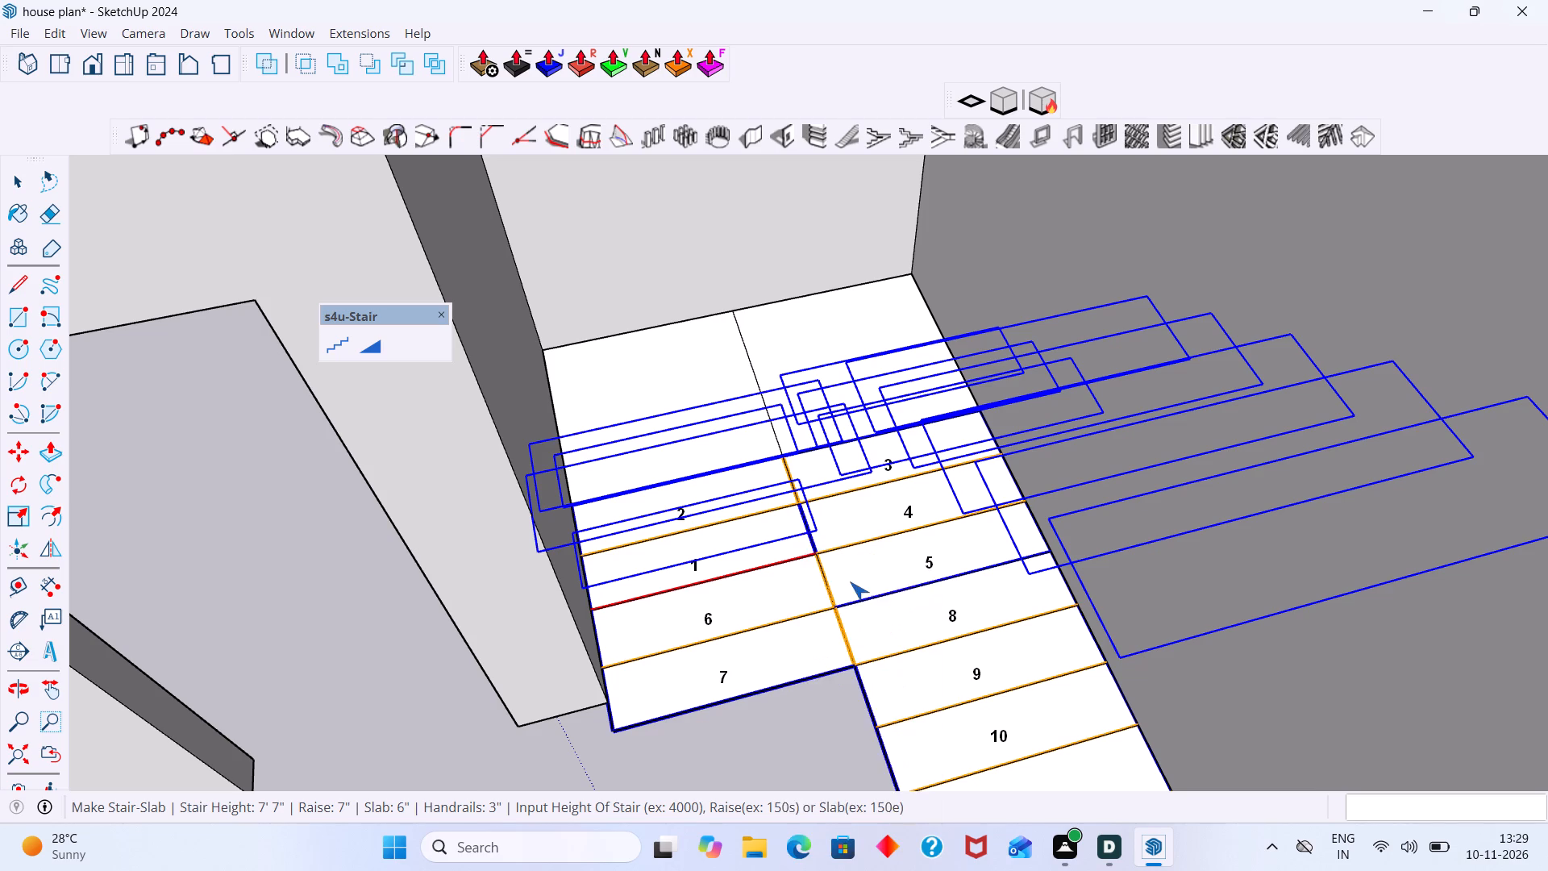
# Examine the generated stair's flights, slab and handrails from different sides against the tread faces.
pyautogui.scroll(-3, 869, 564)
pyautogui.moveTo(873, 563); pyautogui.dragTo(1207, 481, button='middle')
pyautogui.scroll(5, 1101, 468)
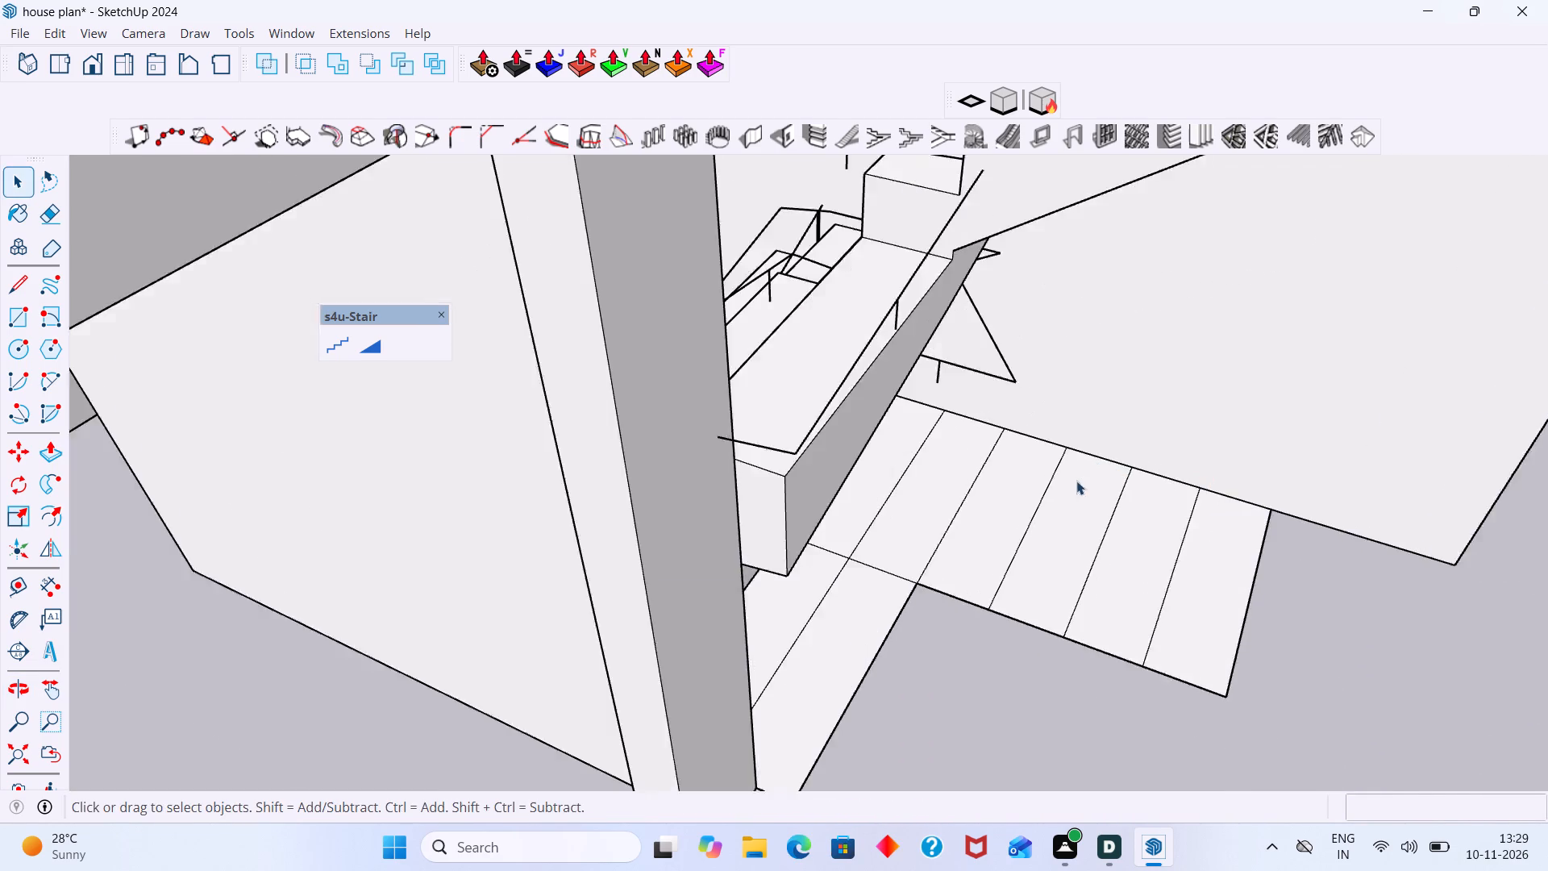
pyautogui.scroll(1, 1076, 481)
pyautogui.moveTo(1025, 496); pyautogui.dragTo(693, 350, button='middle')
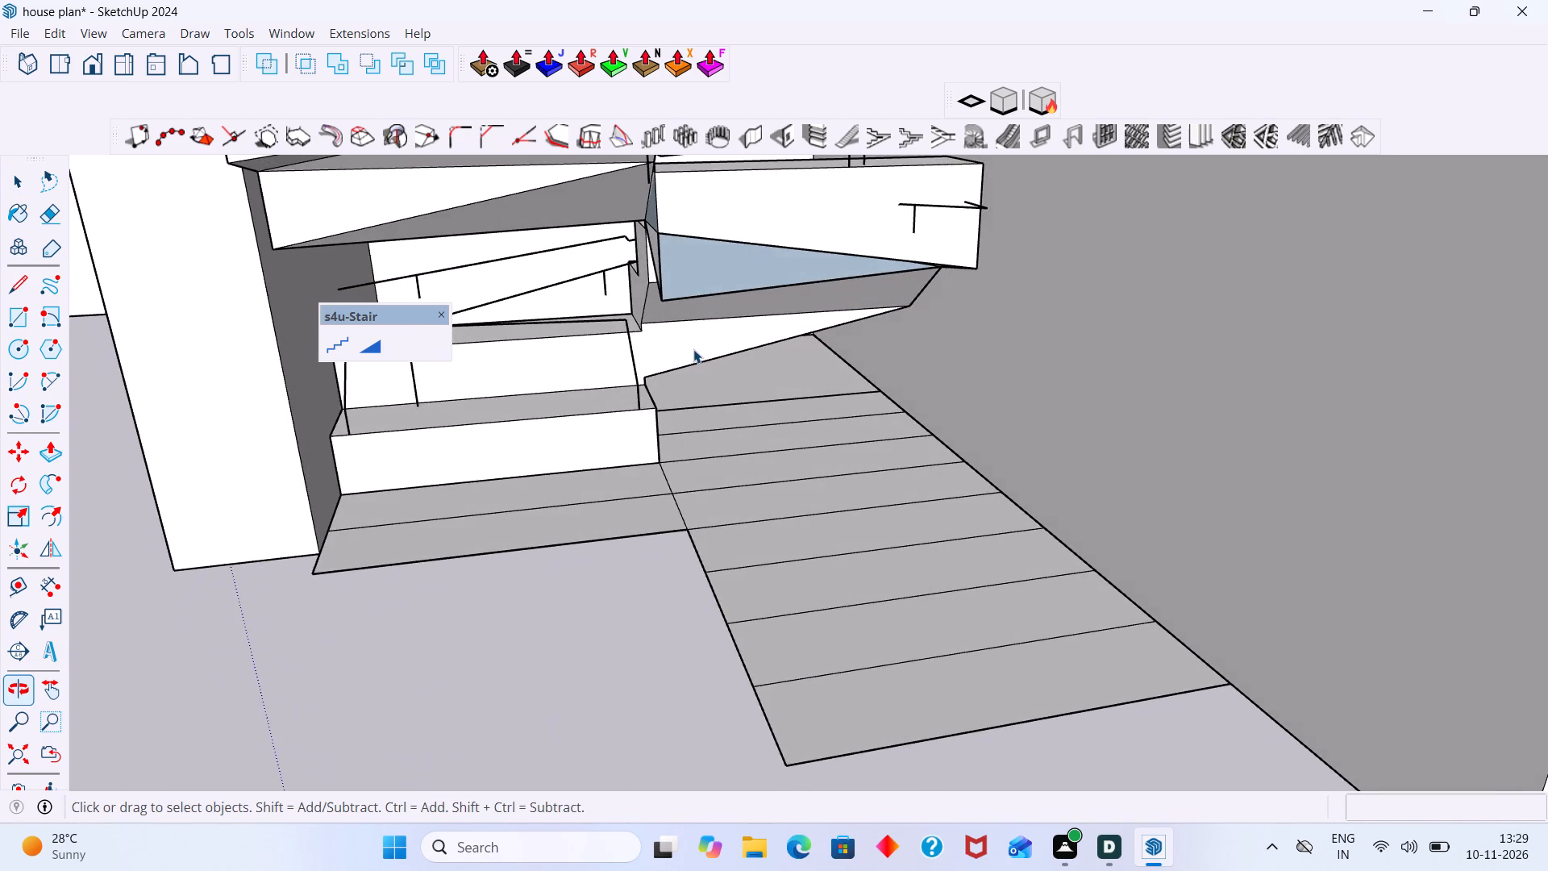
pyautogui.scroll(-1, 693, 349)
pyautogui.keyDown('shift'); pyautogui.moveTo(692, 372); pyautogui.dragTo(744, 405, button='middle'); pyautogui.keyUp('shift')
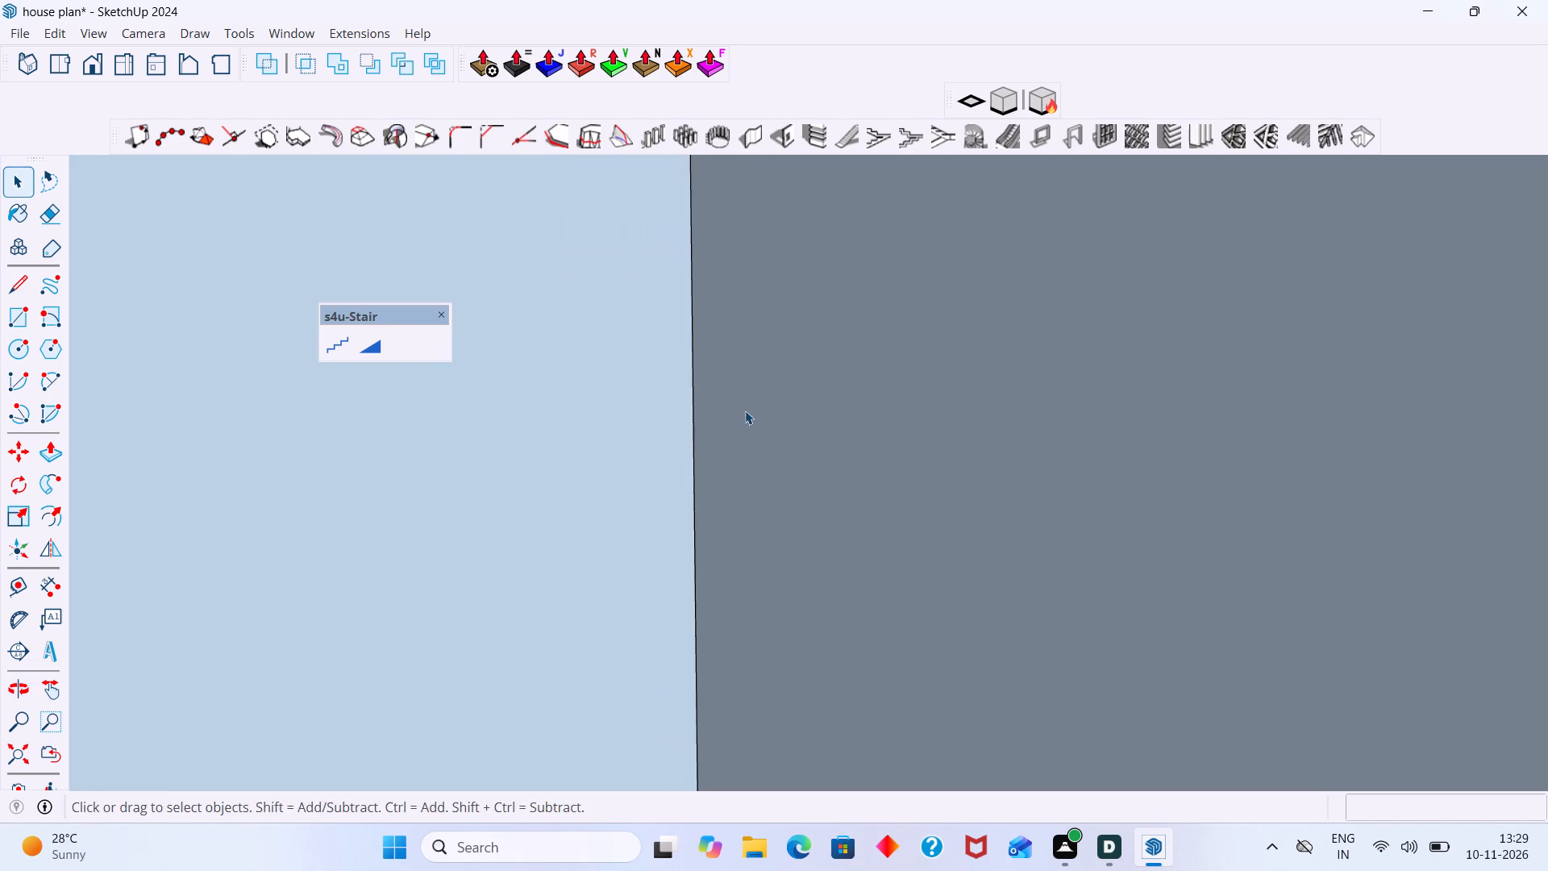
pyautogui.moveTo(750, 423); pyautogui.dragTo(710, 544, button='middle')
pyautogui.scroll(-20, 710, 519)
pyautogui.scroll(-12, 710, 519)
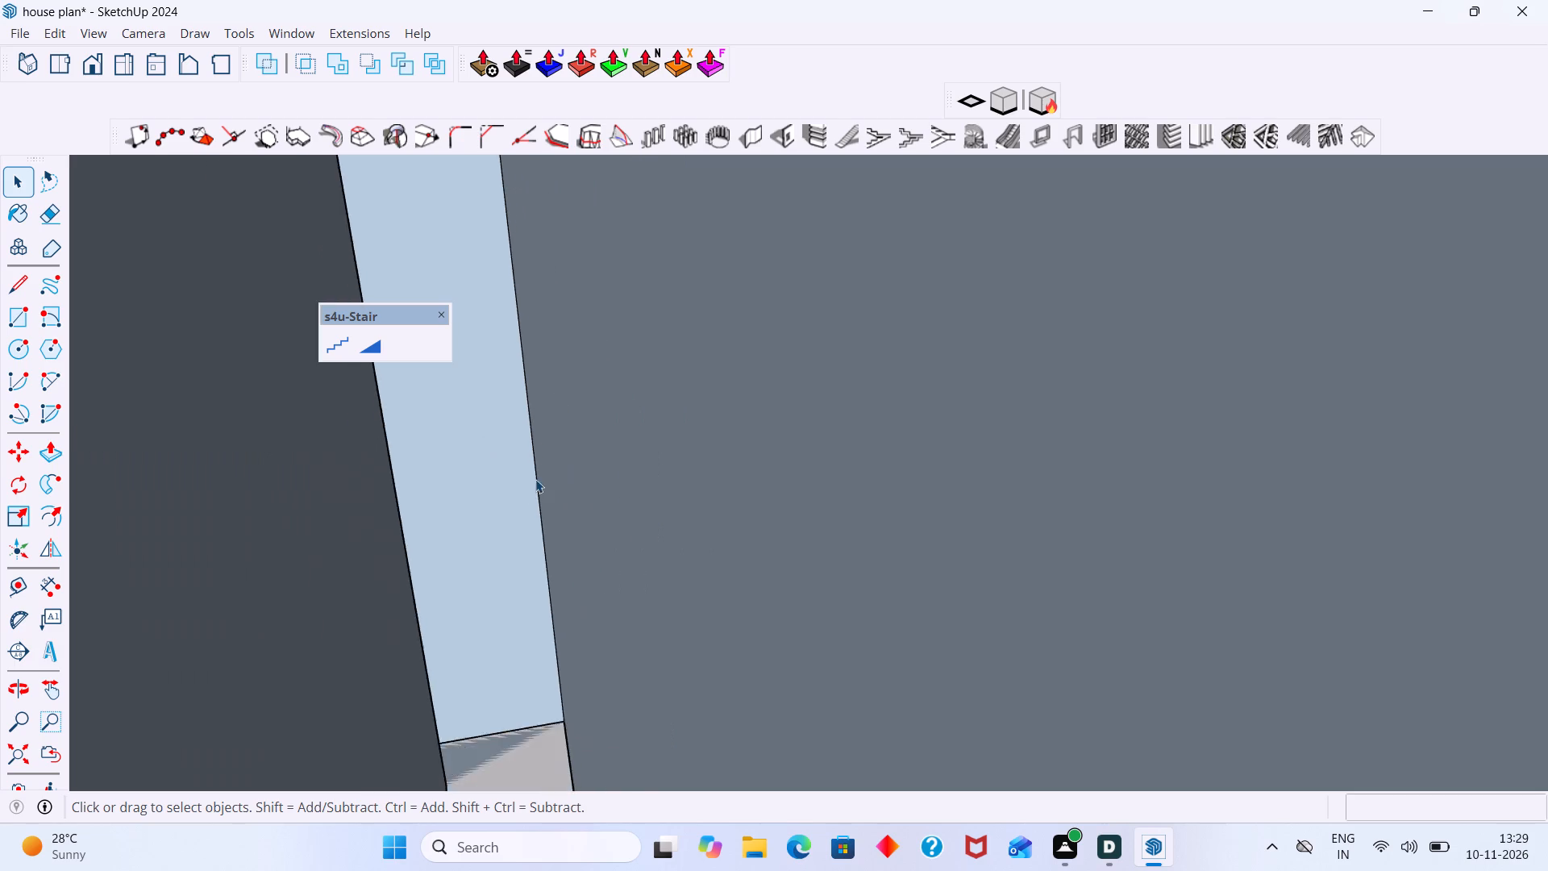
# Undo the generated slab stair back to the flat landing and tread faces.
pyautogui.scroll(-14, 535, 479)
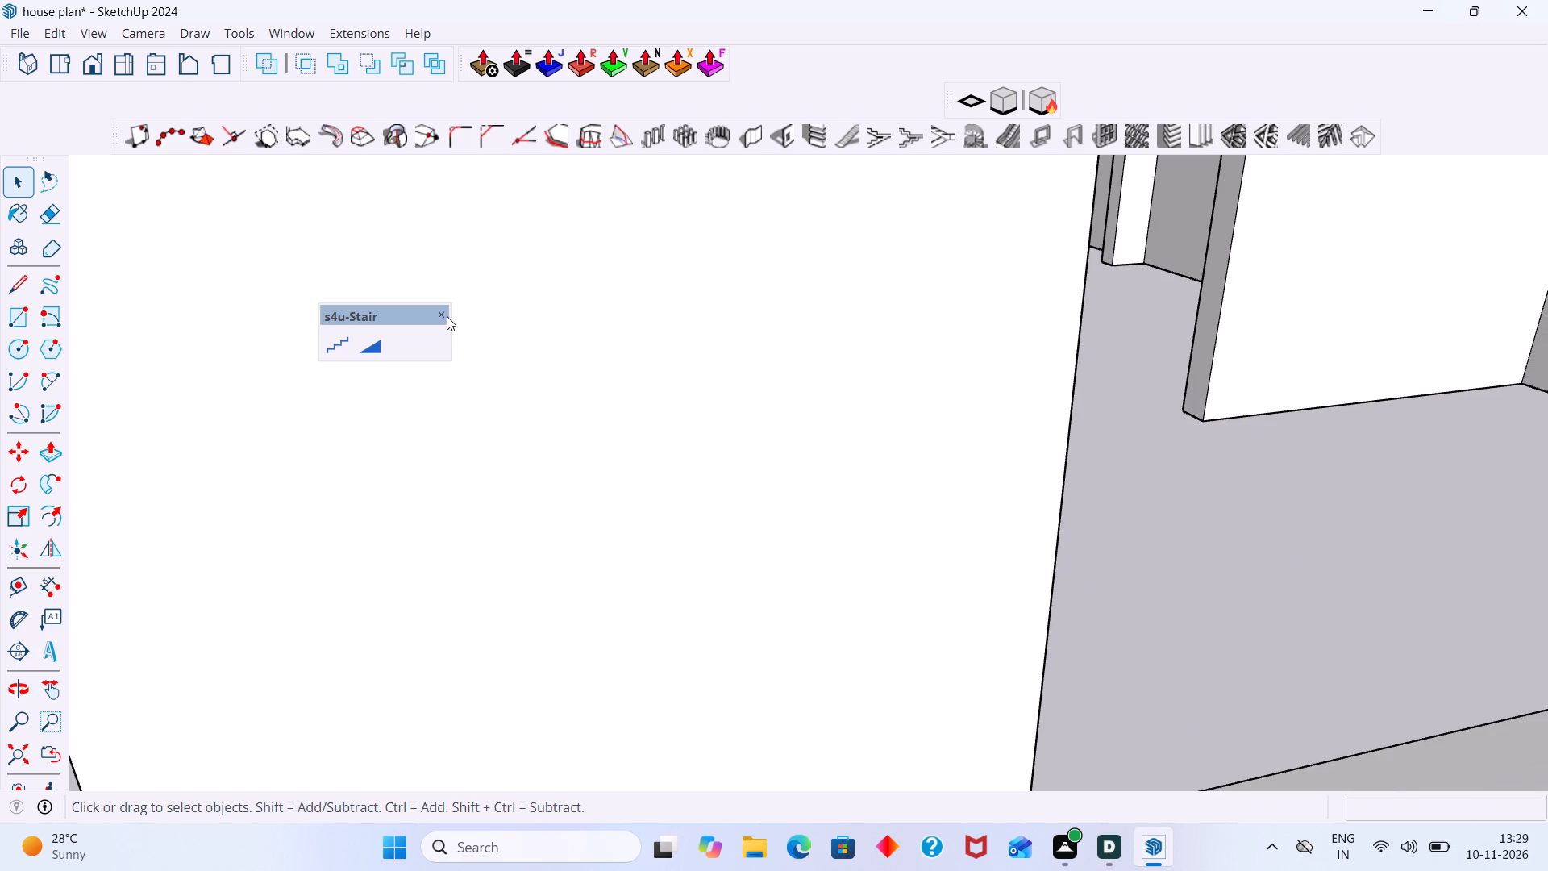
pyautogui.scroll(-14, 655, 322)
pyautogui.moveTo(847, 382); pyautogui.dragTo(701, 451, button='middle')
pyautogui.moveTo(715, 441); pyautogui.dragTo(760, 395, button='middle')
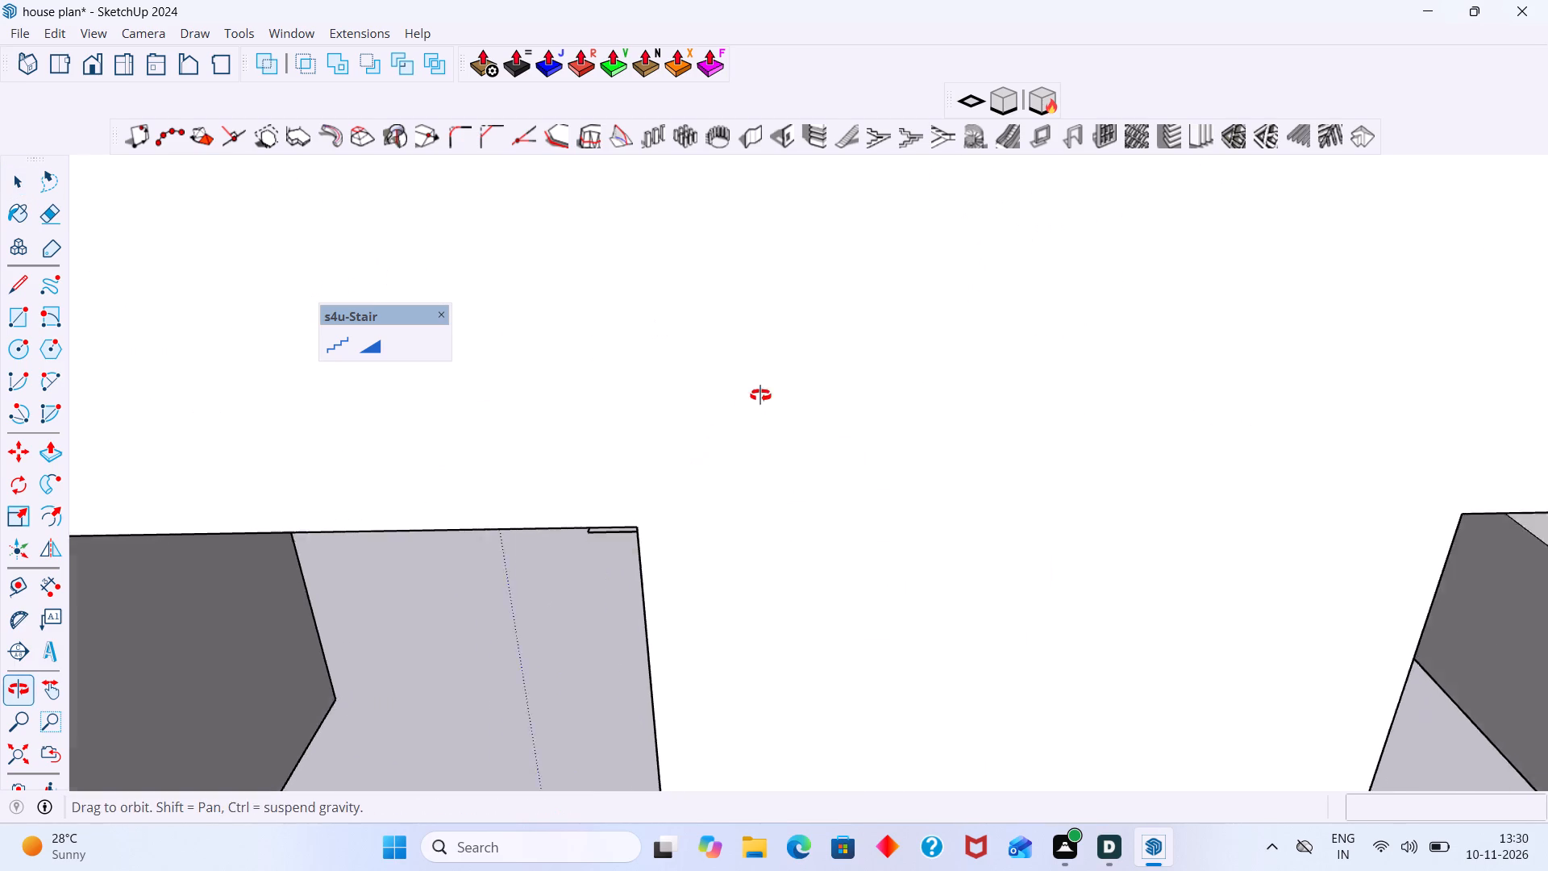
pyautogui.moveTo(760, 395); pyautogui.dragTo(775, 376, button='middle')
pyautogui.hotkey('ctrl', 'z')
pyautogui.hotkey('ctrl', 'z')
pyautogui.hotkey('ctrl', 'z')
pyautogui.hotkey('ctrl', 'z')
pyautogui.hotkey('ctrl', 'z')
# Erase the unfaced tread outlines of the shorter flight, keeping only the one adjoining its three tread faces.
pyautogui.scroll(-5, 597, 440)
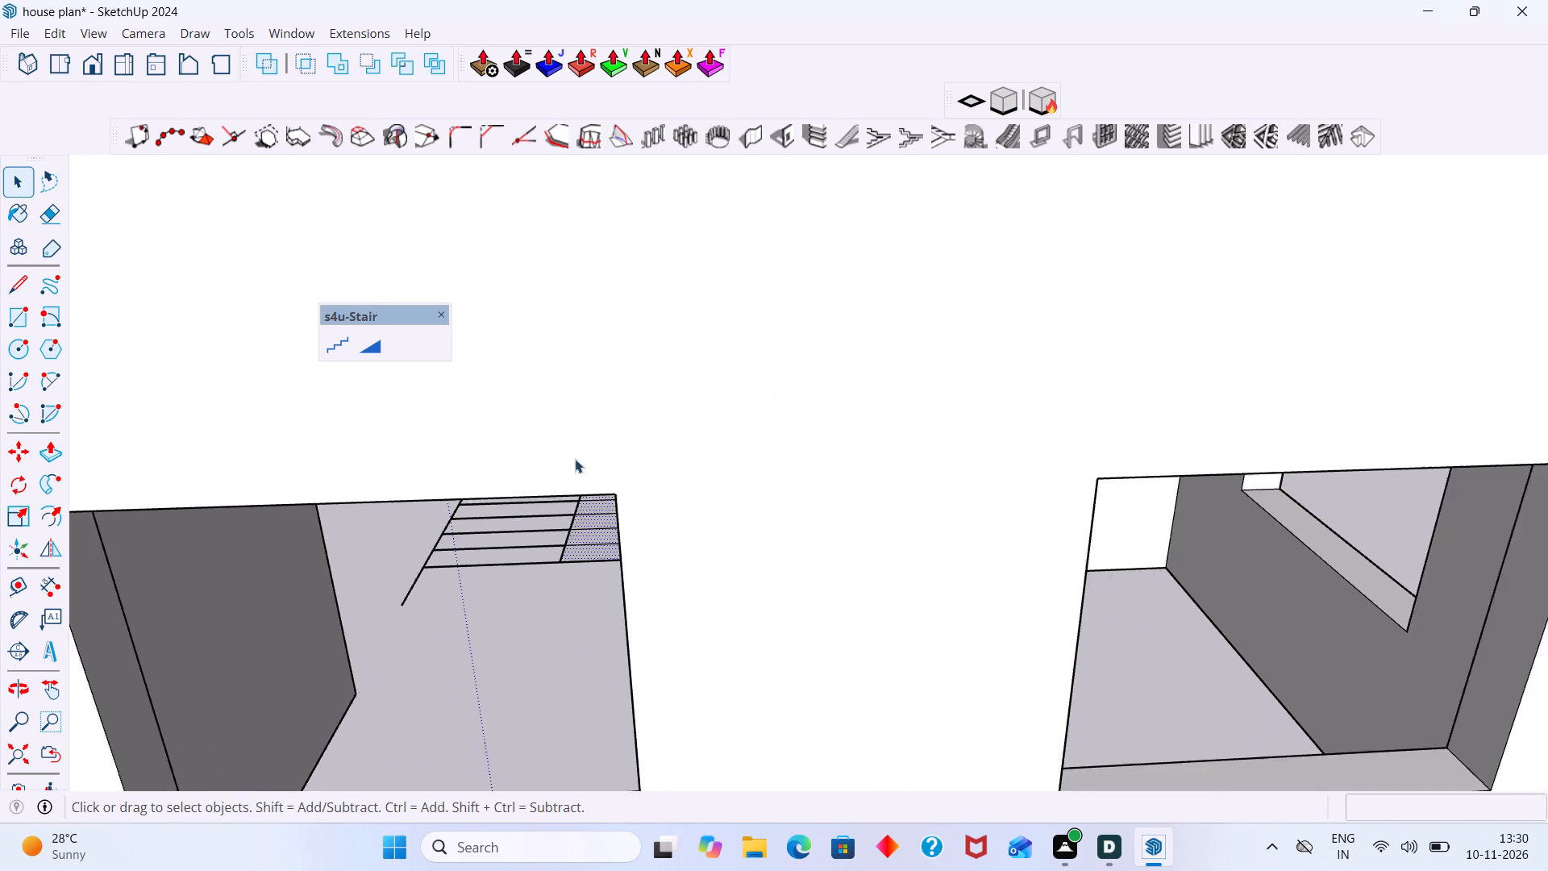
pyautogui.scroll(-4, 575, 459)
pyautogui.moveTo(560, 556); pyautogui.dragTo(610, 507, button='middle')
pyautogui.scroll(-2, 588, 523)
pyautogui.moveTo(581, 543); pyautogui.dragTo(673, 654, button='middle')
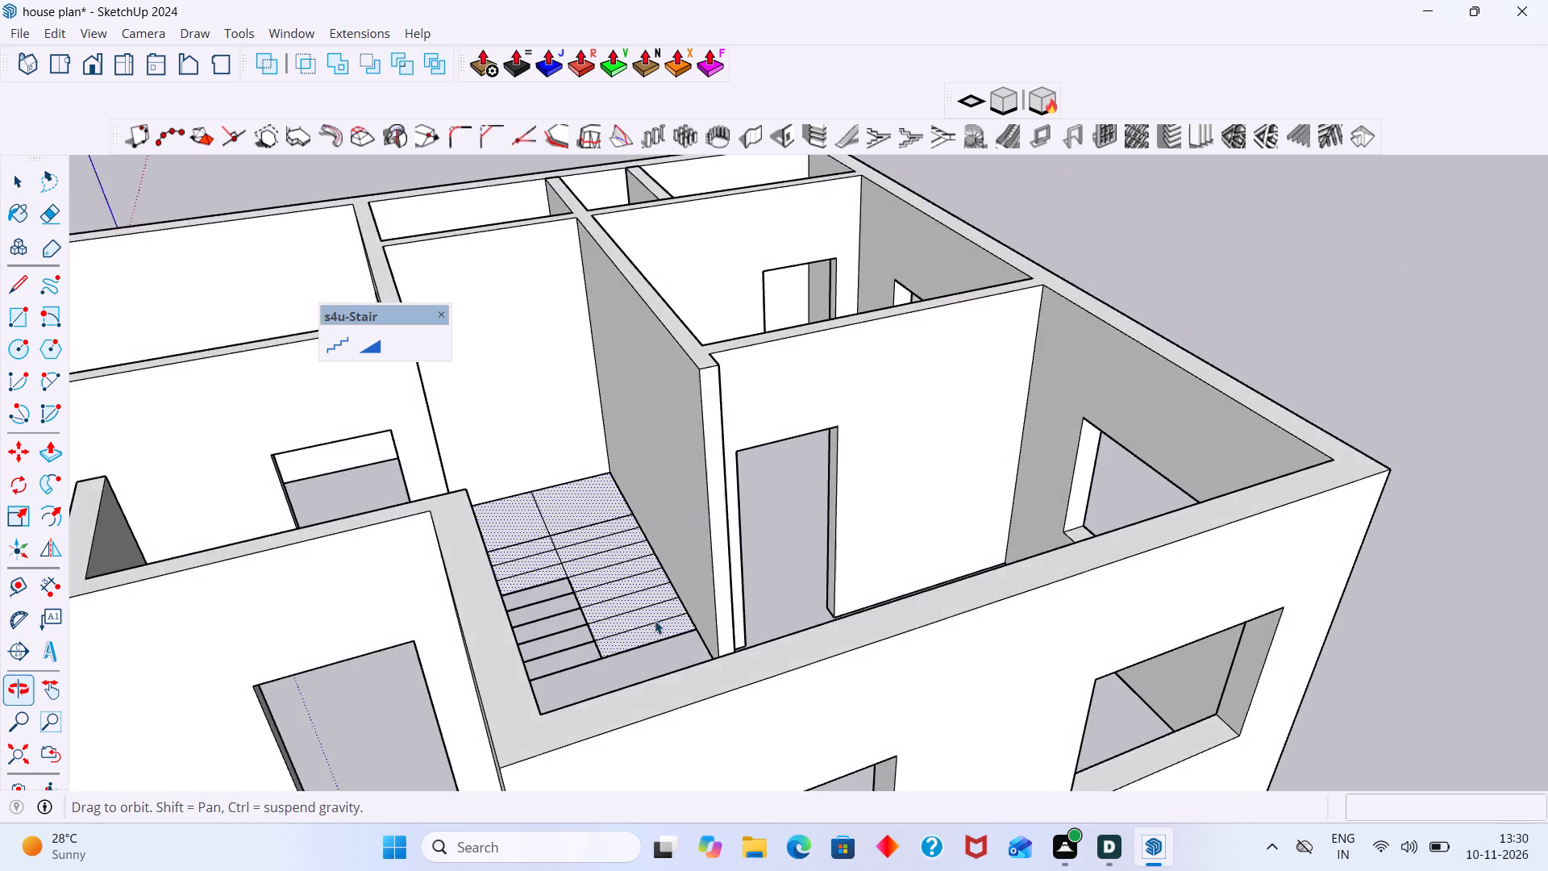
pyautogui.moveTo(622, 562); pyautogui.dragTo(639, 638, button='middle')
pyautogui.scroll(6, 544, 650)
pyautogui.moveTo(560, 627); pyautogui.dragTo(486, 655, button='middle')
pyautogui.scroll(2, 481, 603)
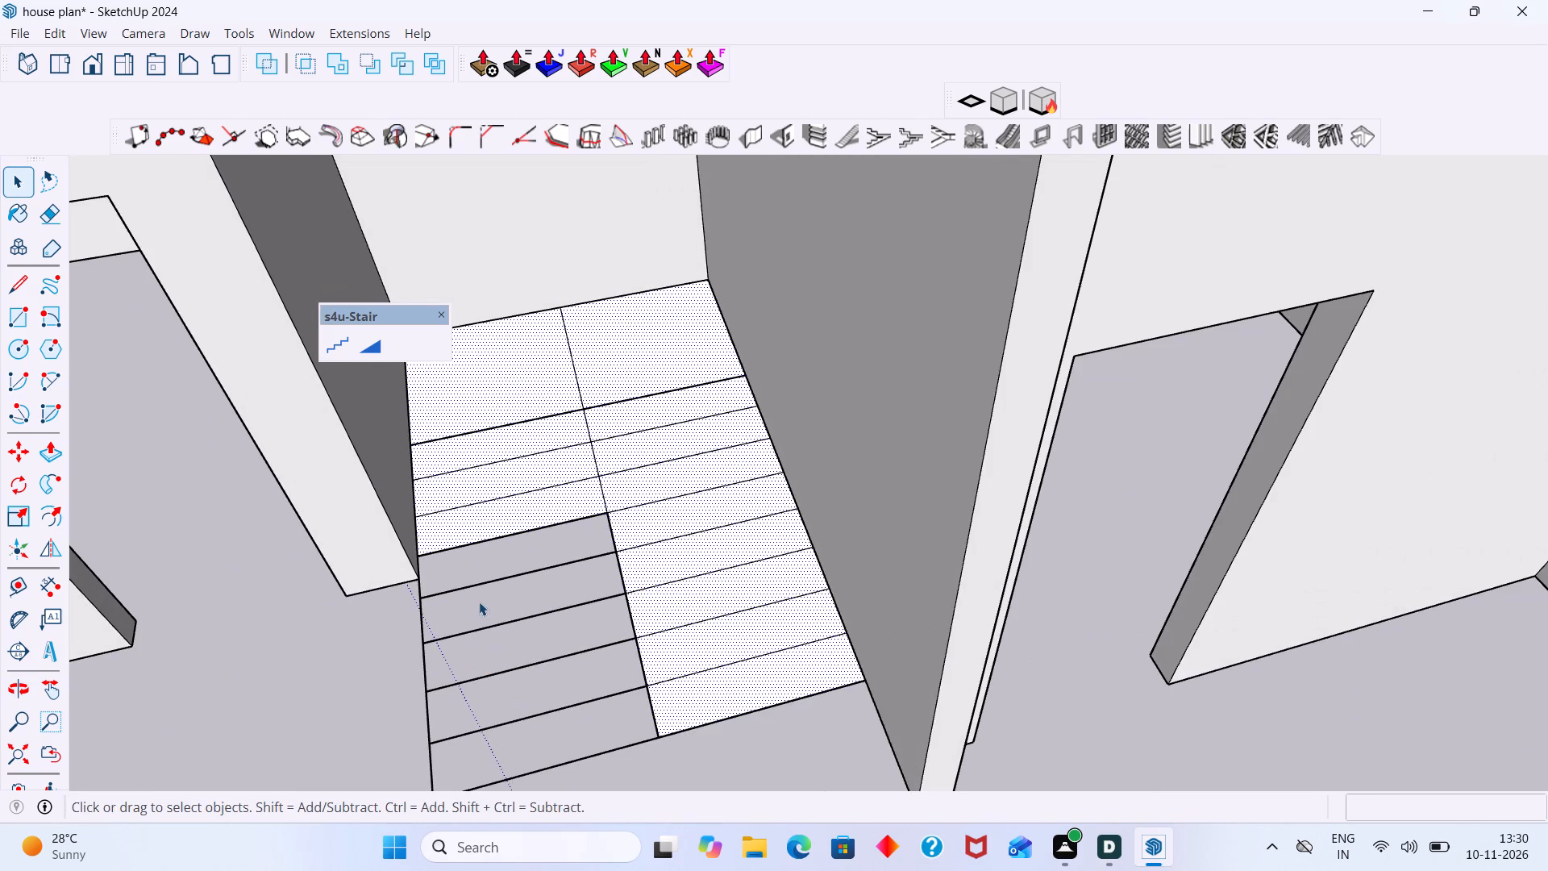
pyautogui.scroll(3, 442, 606)
pyautogui.press('e')
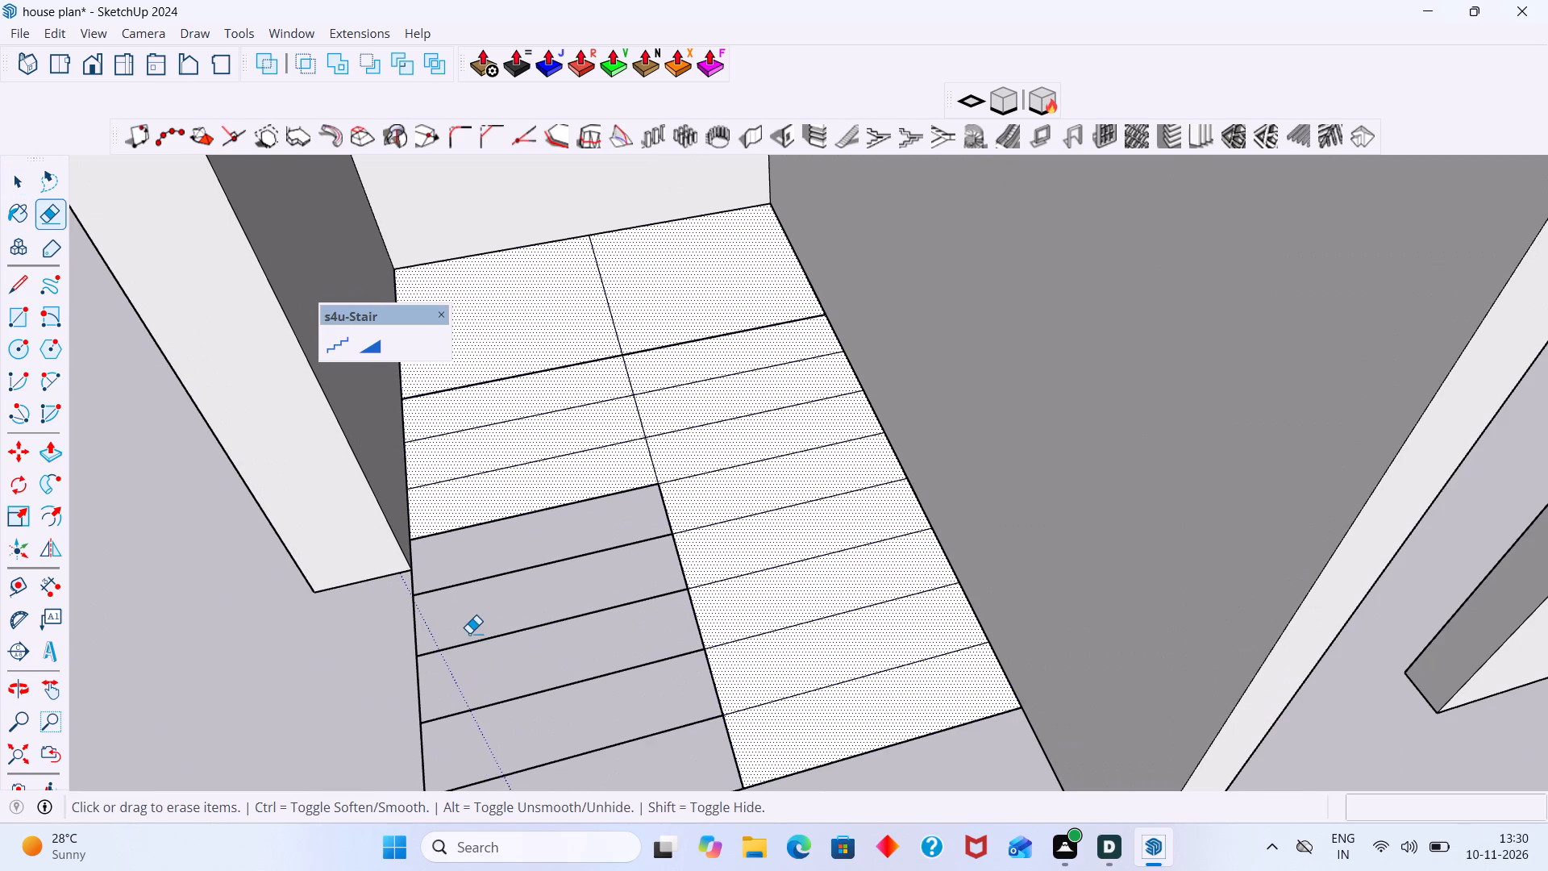
pyautogui.moveTo(473, 631); pyautogui.dragTo(536, 773)
pyautogui.scroll(-3, 564, 750)
pyautogui.keyDown('shift'); pyautogui.moveTo(568, 740); pyautogui.dragTo(591, 637, button='middle'); pyautogui.keyUp('shift')
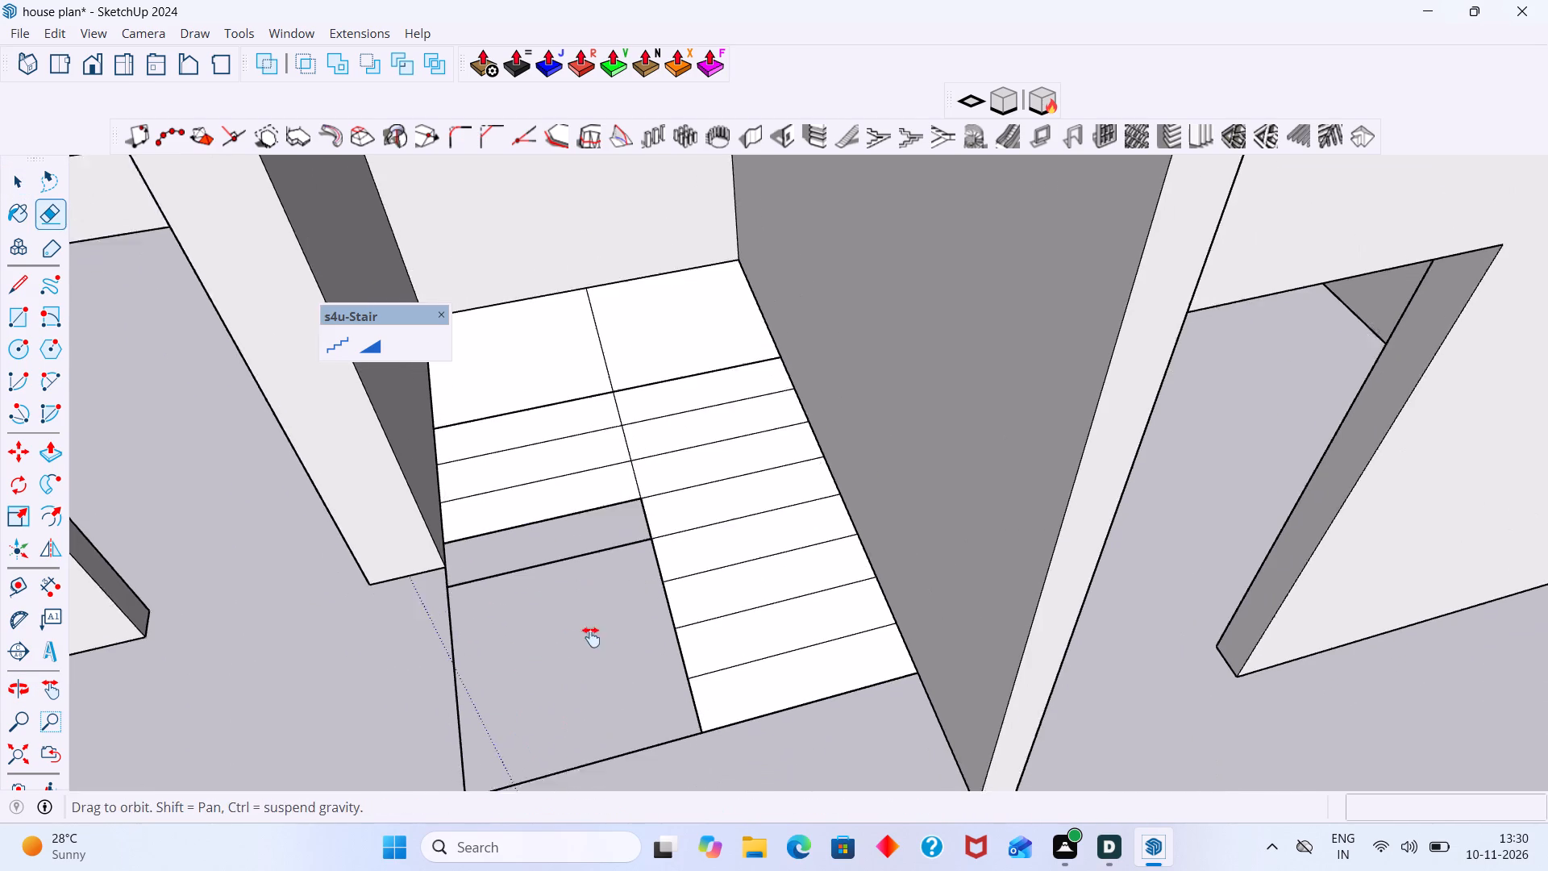
pyautogui.keyDown('shift'); pyautogui.moveTo(591, 637); pyautogui.dragTo(614, 585, button='middle'); pyautogui.keyUp('shift')
pyautogui.scroll(3, 631, 665)
pyautogui.moveTo(638, 672); pyautogui.dragTo(619, 640)
pyautogui.moveTo(547, 642); pyautogui.dragTo(406, 700)
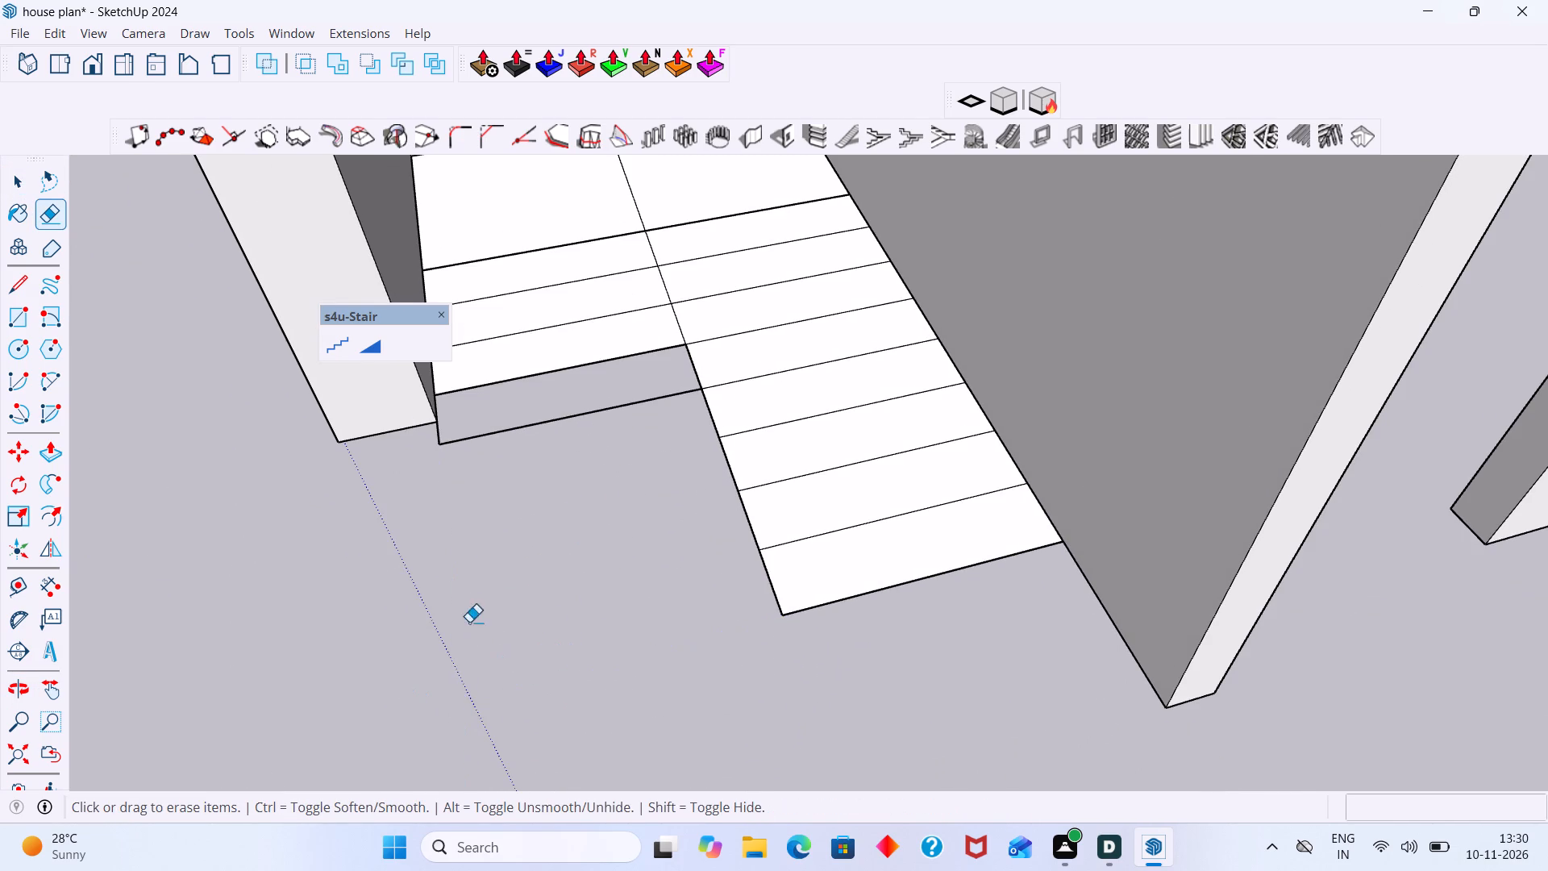
# Draw a 3' by 10" rectangle over the remaining outline to make the shorter flight's fourth tread face.
pyautogui.scroll(-4, 492, 605)
pyautogui.moveTo(545, 601); pyautogui.dragTo(714, 652, button='middle')
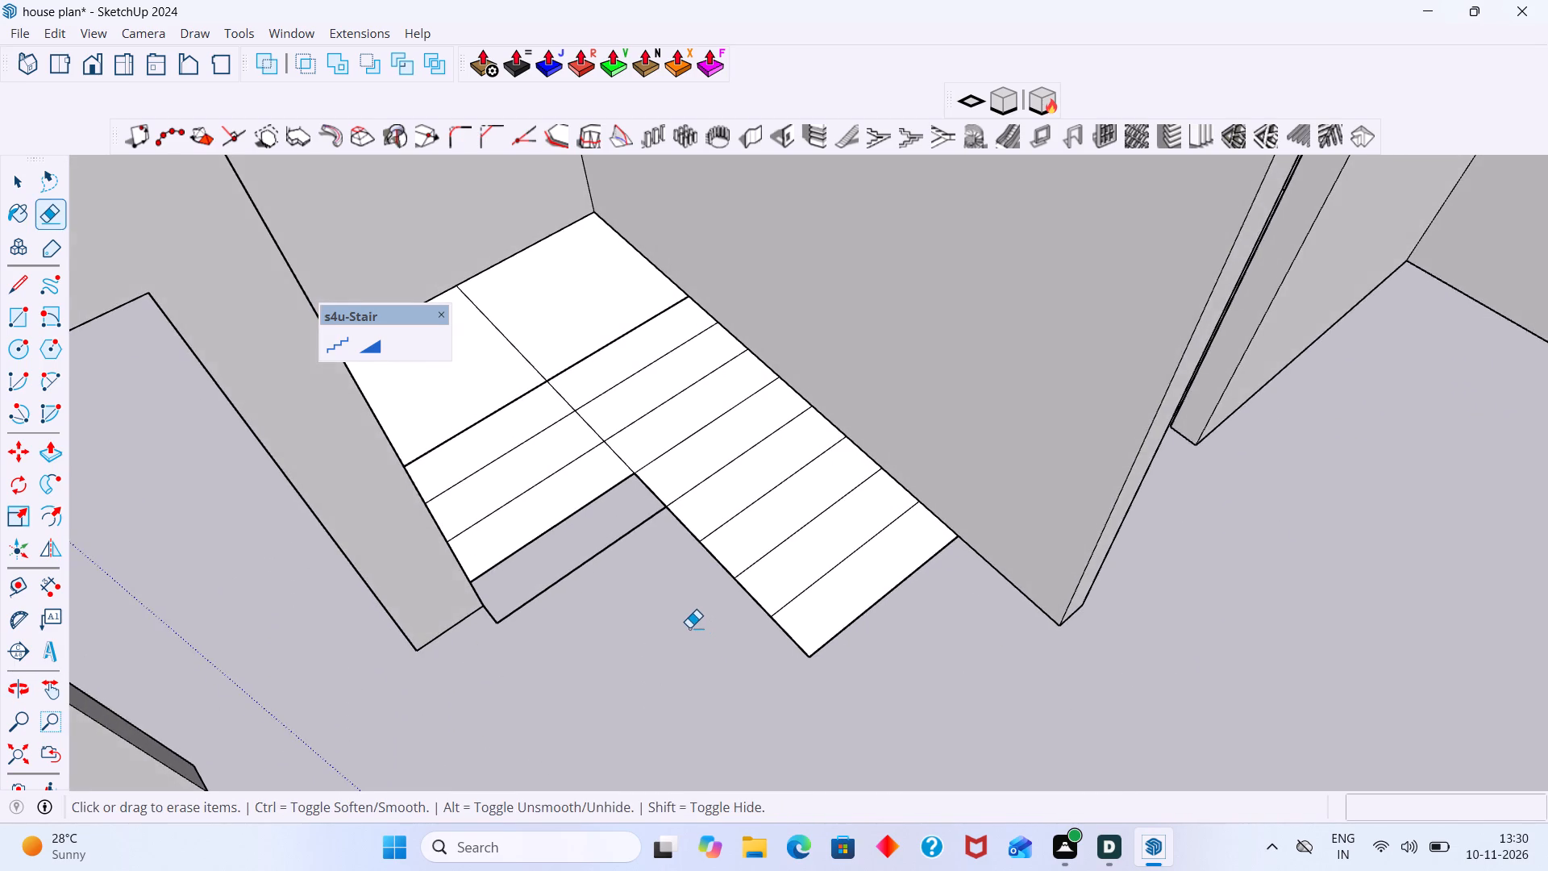
pyautogui.scroll(1, 689, 627)
pyautogui.press('space')
pyautogui.moveTo(693, 669); pyautogui.dragTo(689, 662)
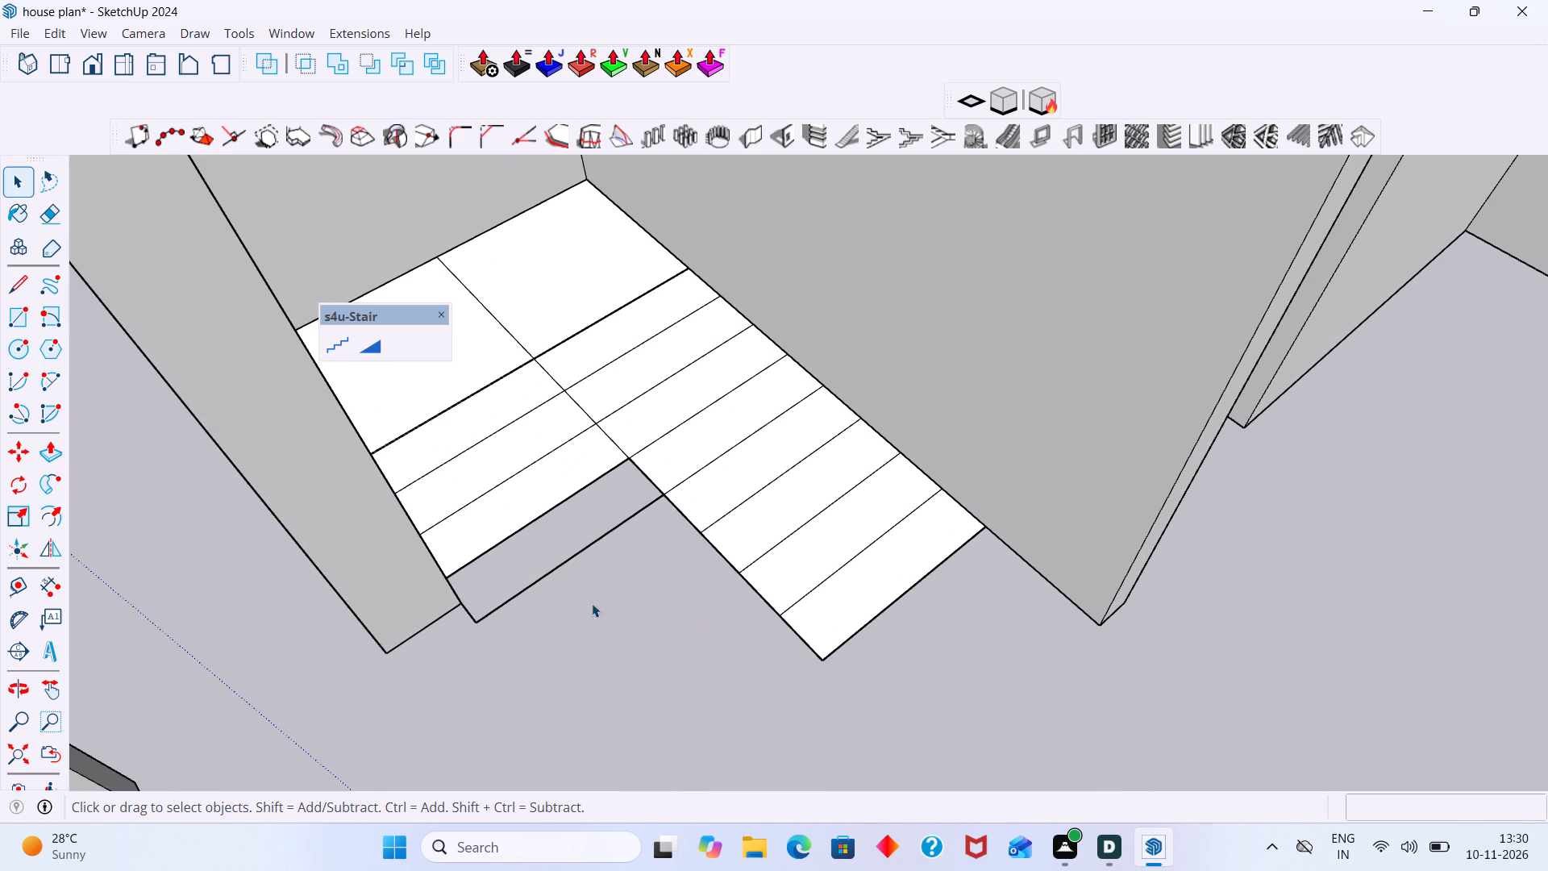
pyautogui.click(443, 319)
pyautogui.click(626, 613)
pyautogui.moveTo(612, 596); pyautogui.dragTo(472, 608, button='middle')
pyautogui.press('r')
pyautogui.scroll(3, 437, 470)
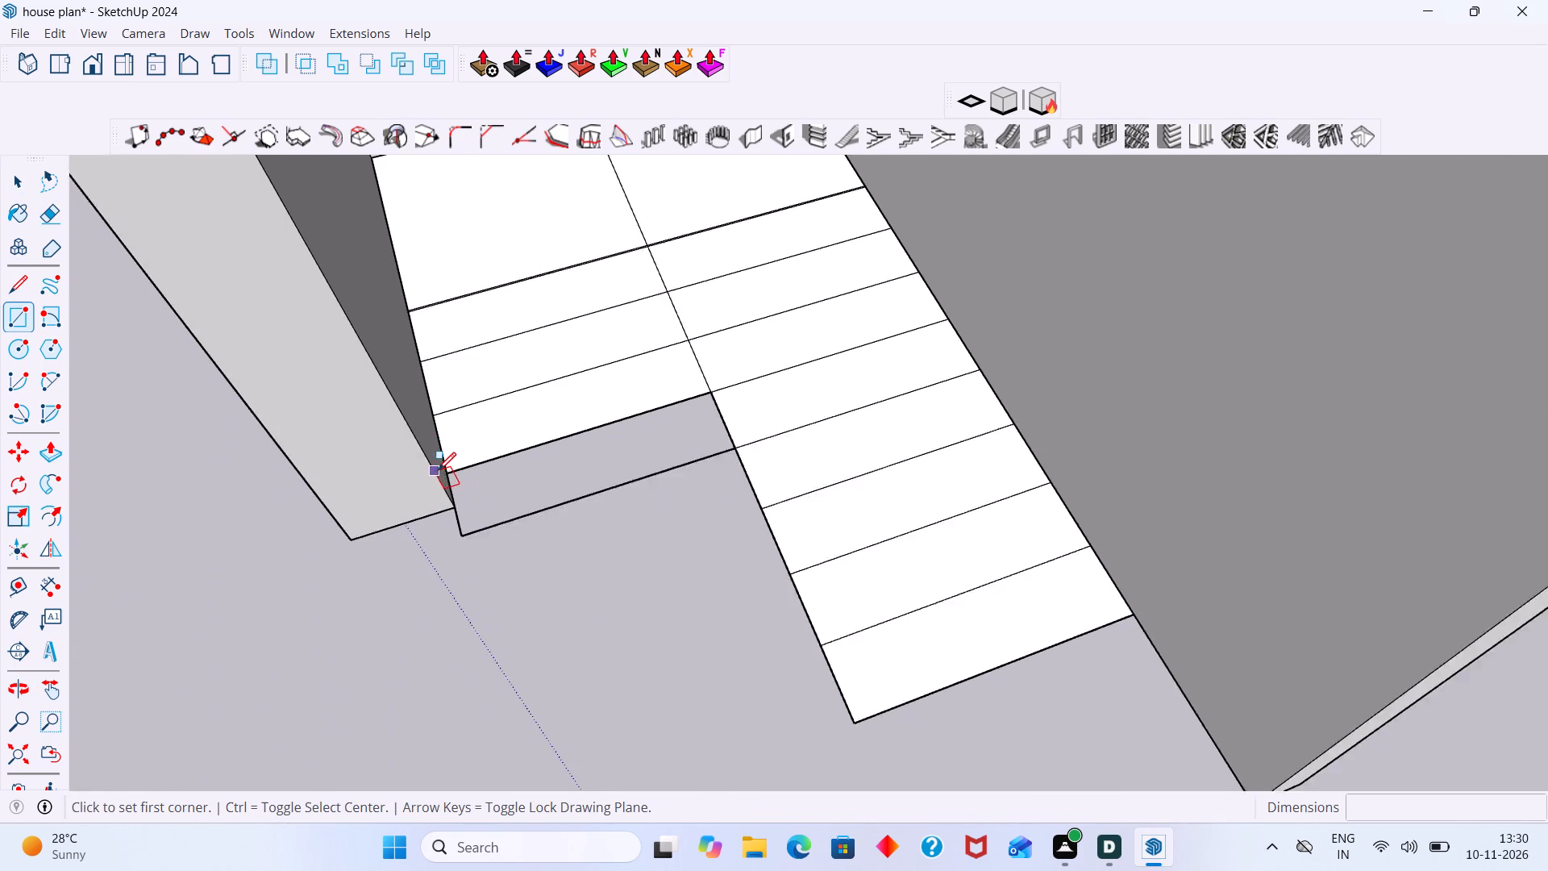
pyautogui.scroll(3, 438, 470)
pyautogui.click(448, 477)
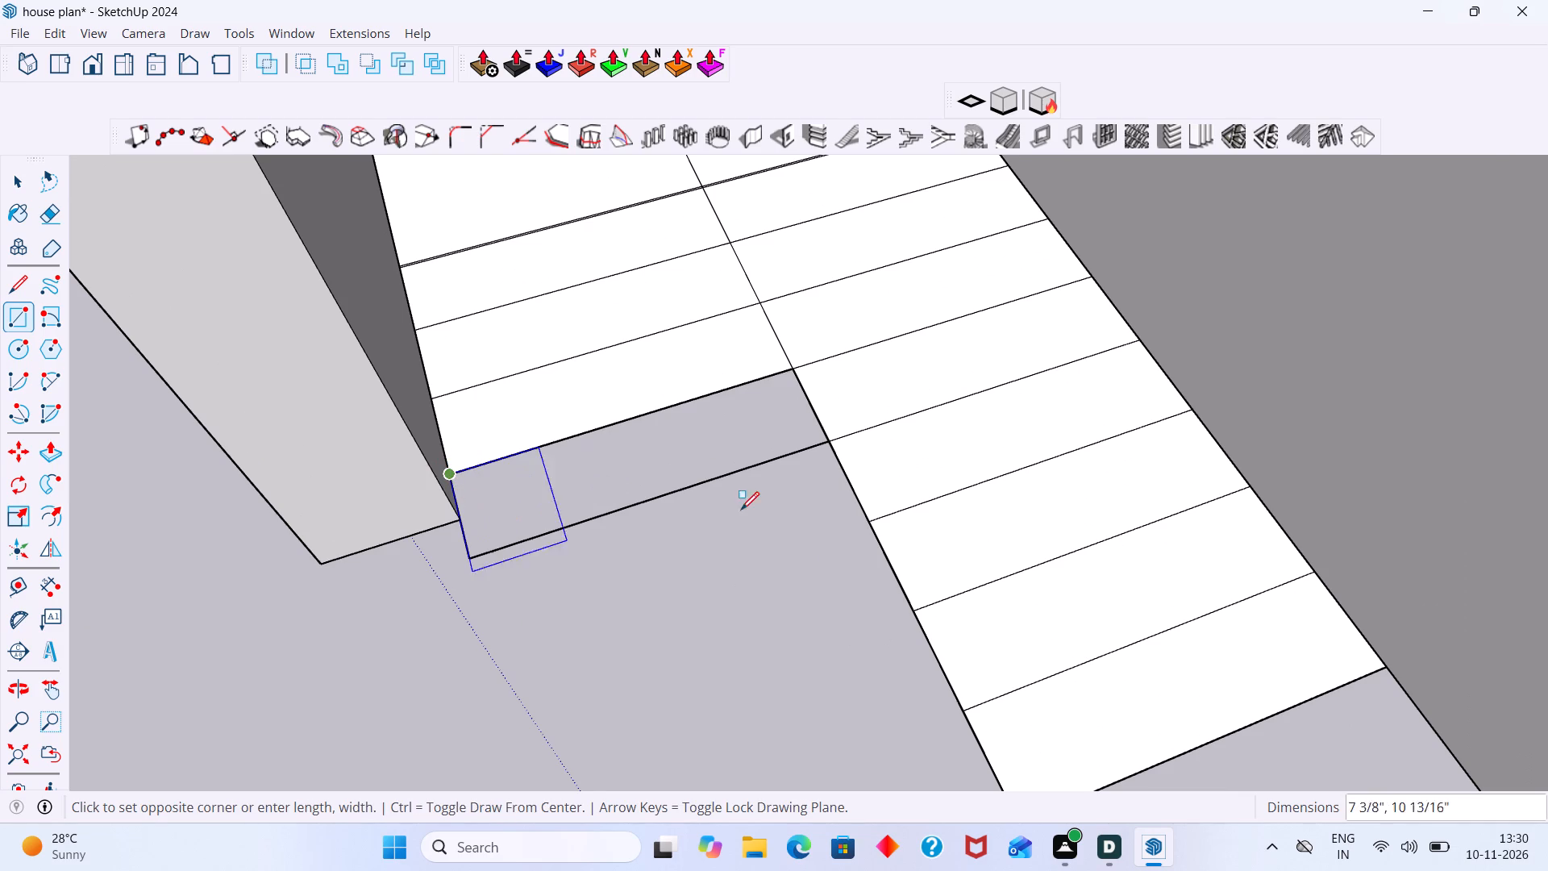
pyautogui.click(831, 443)
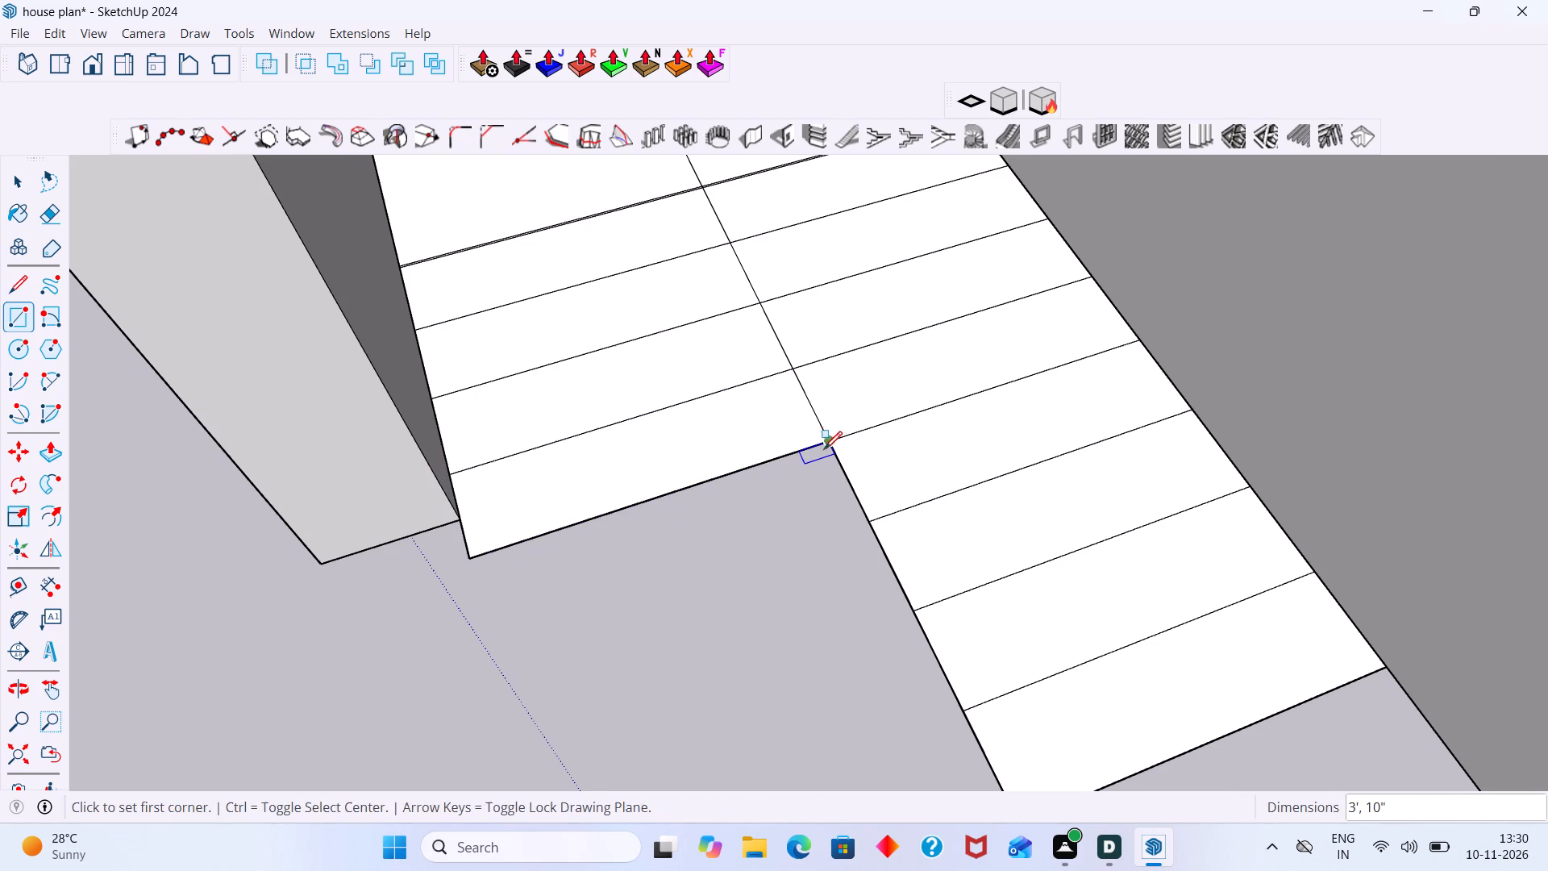
# Delete the two duplicate edge segments running alongside the landing's front edge, one on each flight.
pyautogui.press('space')
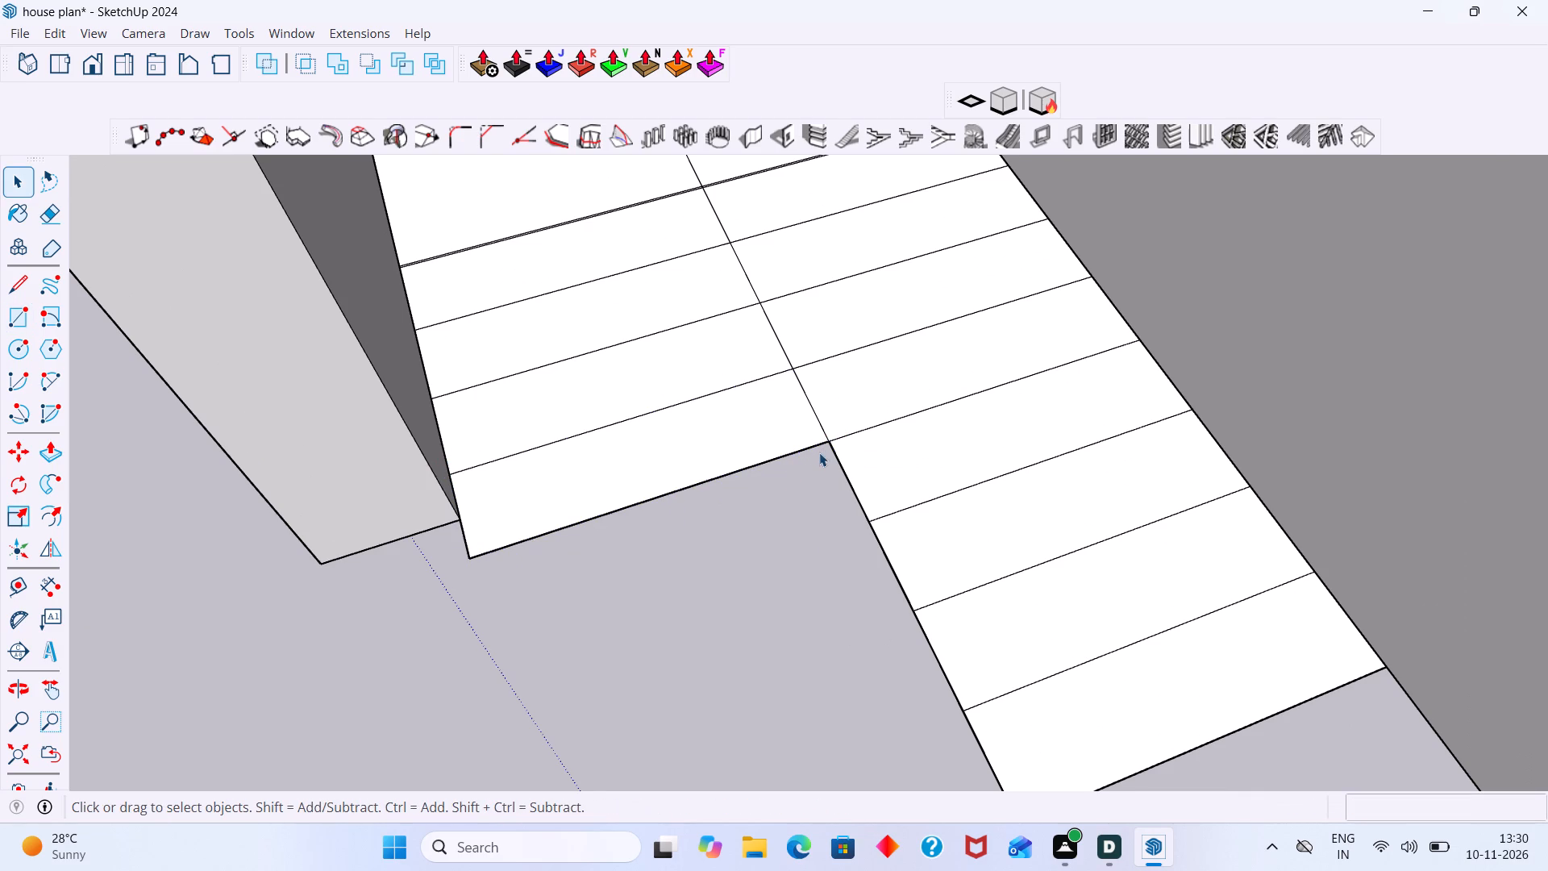
pyautogui.scroll(-9, 790, 477)
pyautogui.scroll(7, 707, 362)
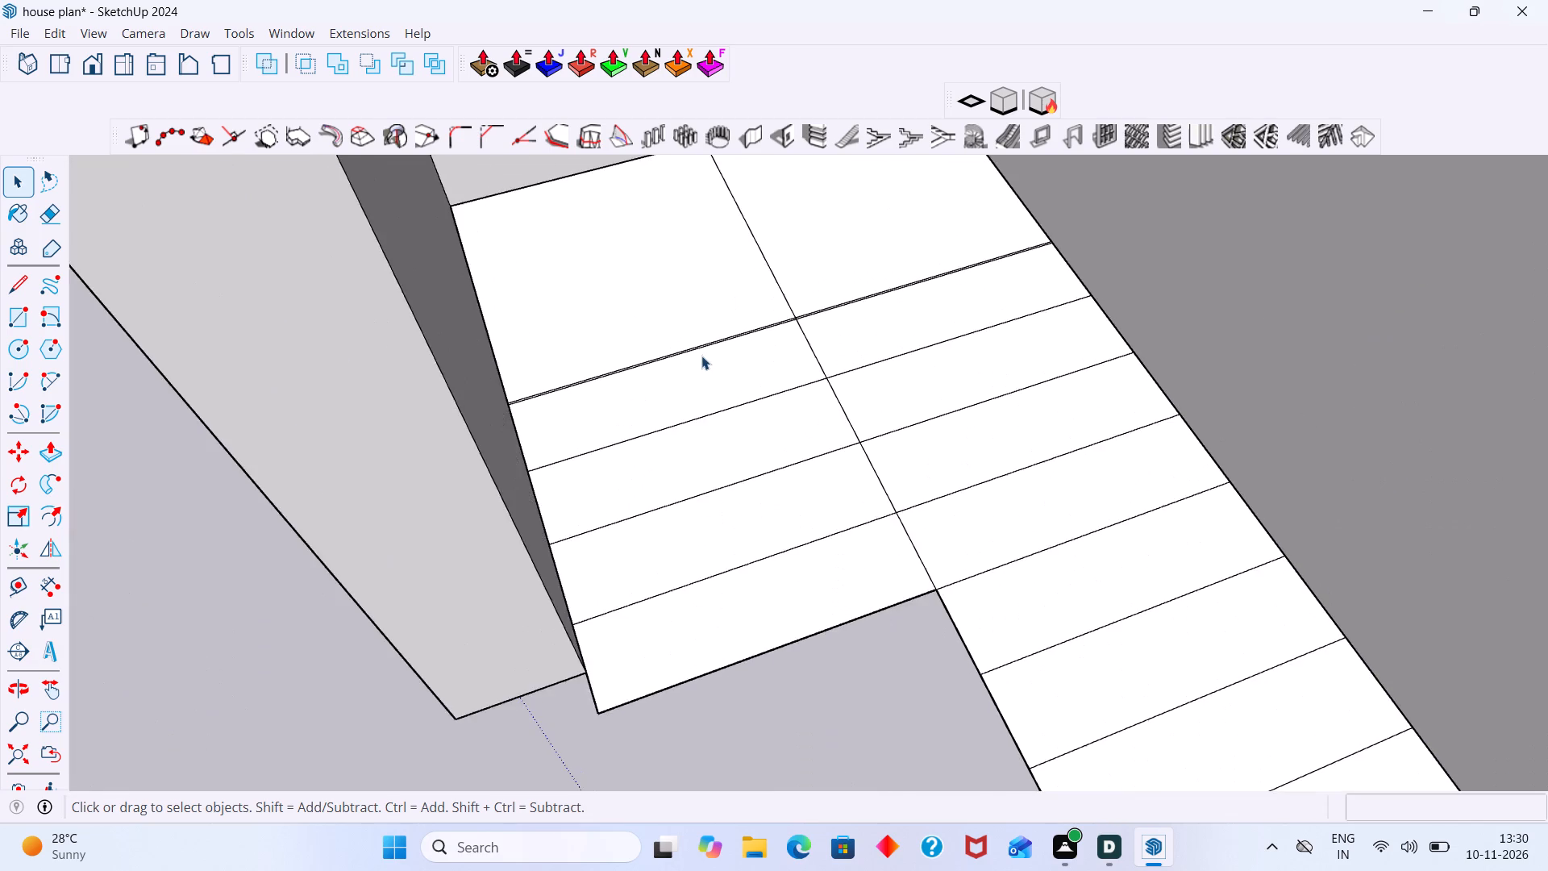
pyautogui.scroll(-4, 701, 356)
pyautogui.scroll(15, 695, 357)
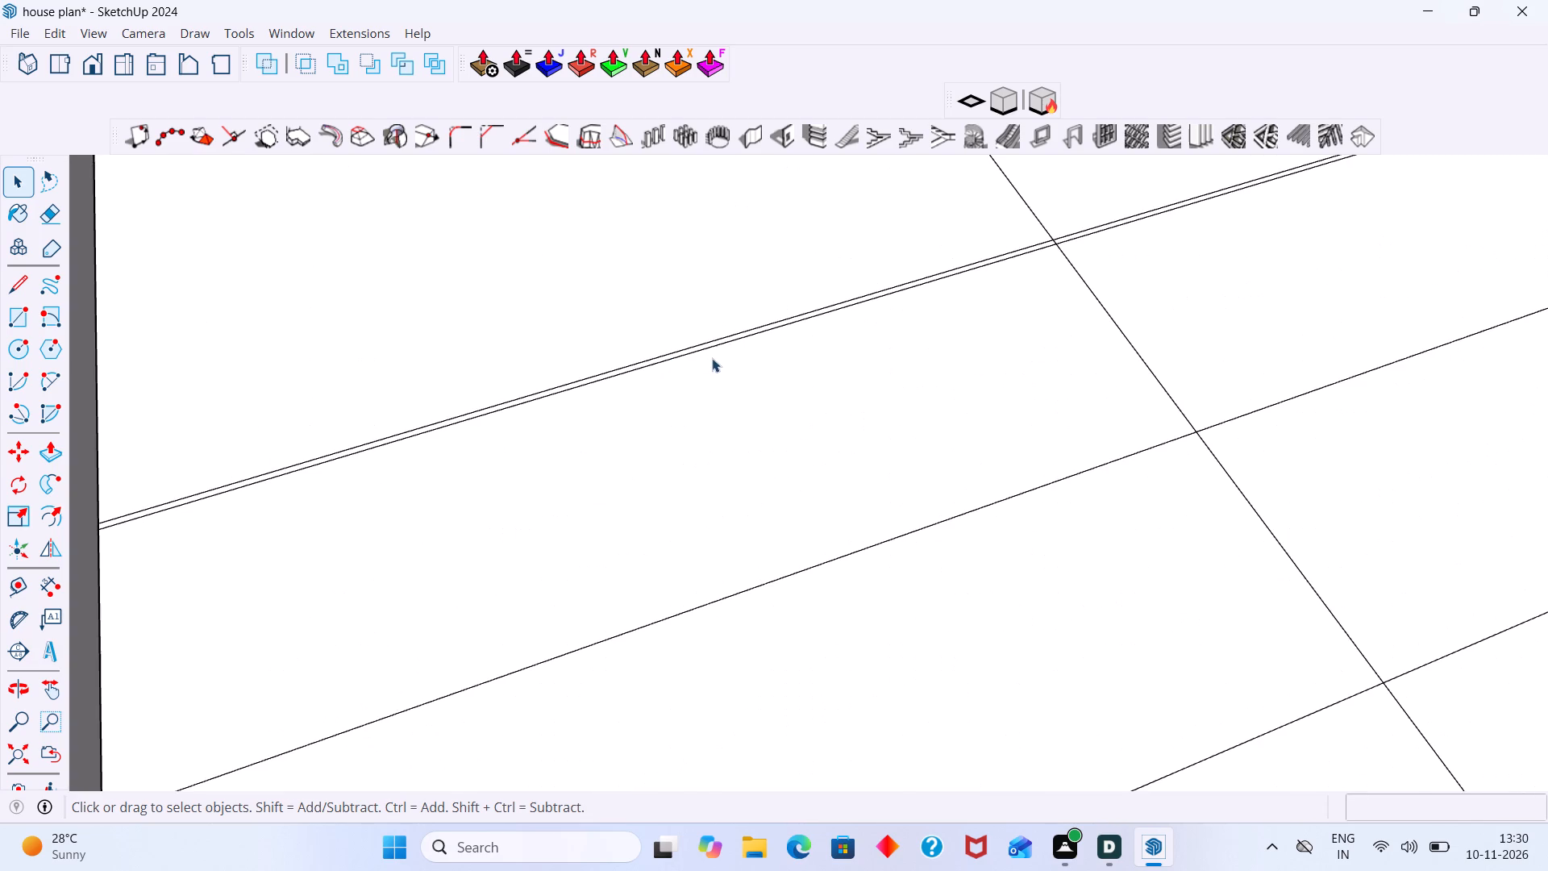
pyautogui.scroll(-5, 724, 369)
pyautogui.middleClick(784, 421)
pyautogui.moveTo(784, 415); pyautogui.dragTo(707, 549, button='middle')
pyautogui.scroll(5, 746, 477)
pyautogui.click(734, 441)
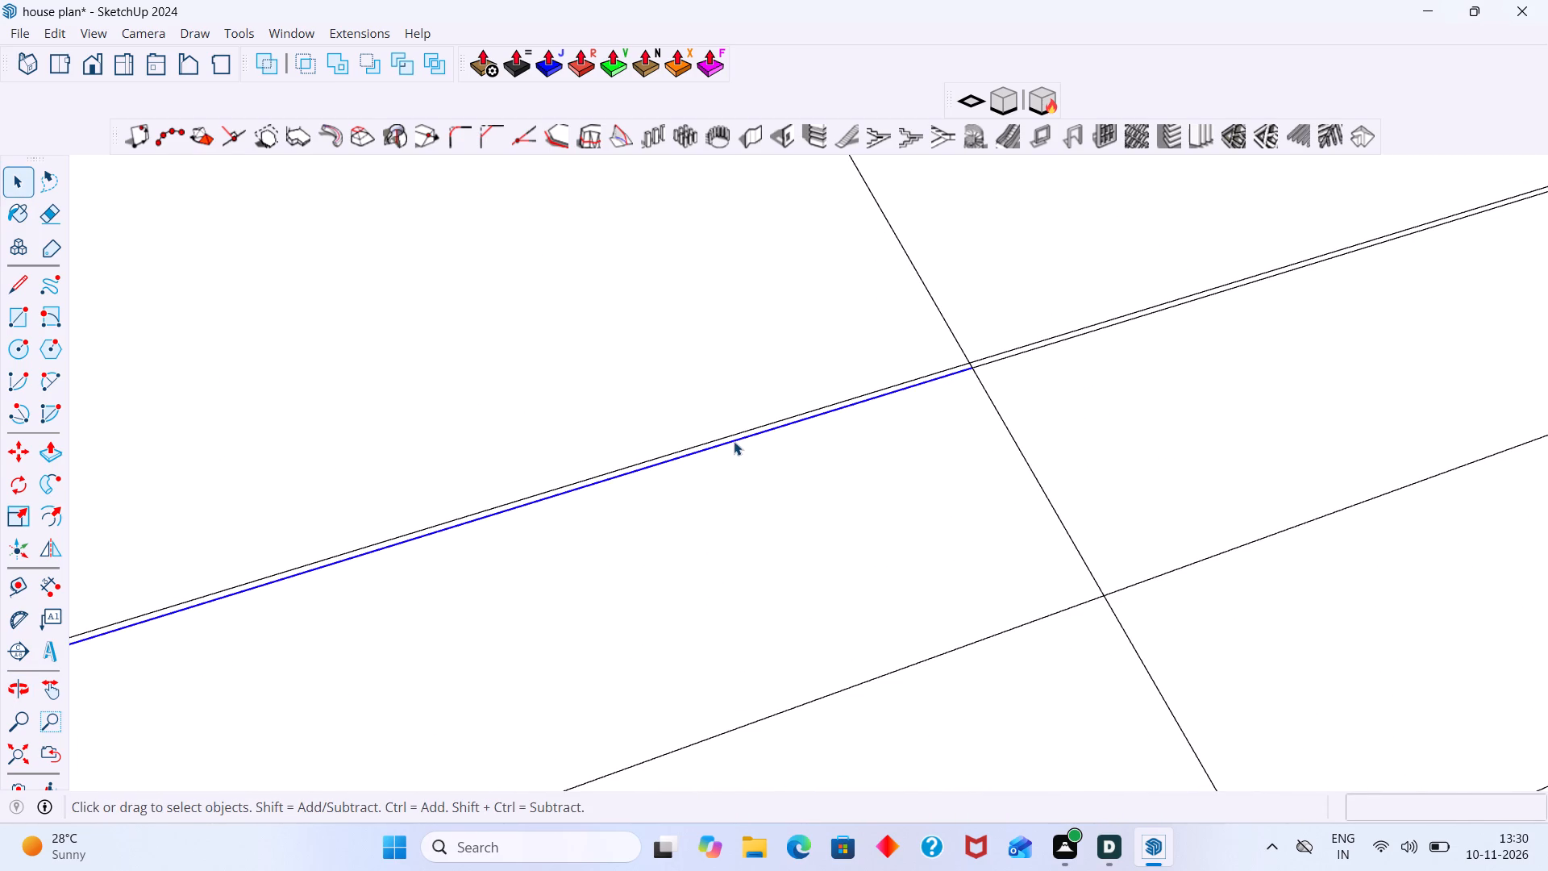
pyautogui.press('Delete')
pyautogui.click(1011, 358)
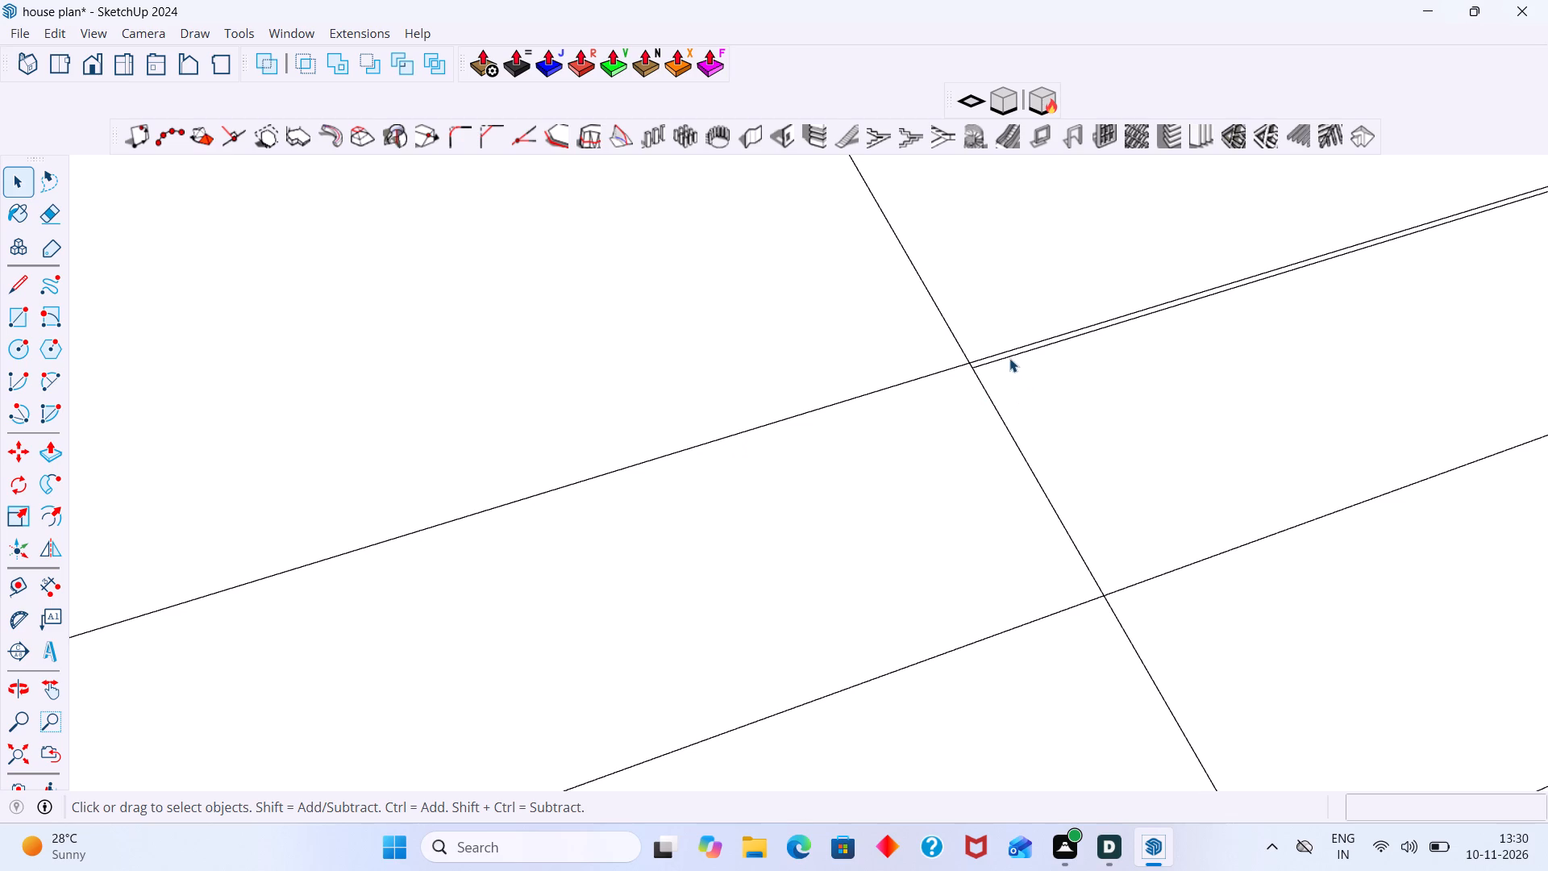
pyautogui.press('Delete')
# Select the shorter flight's four treads, both landing faces and the longer flight's eight treads.
pyautogui.scroll(-18, 1019, 380)
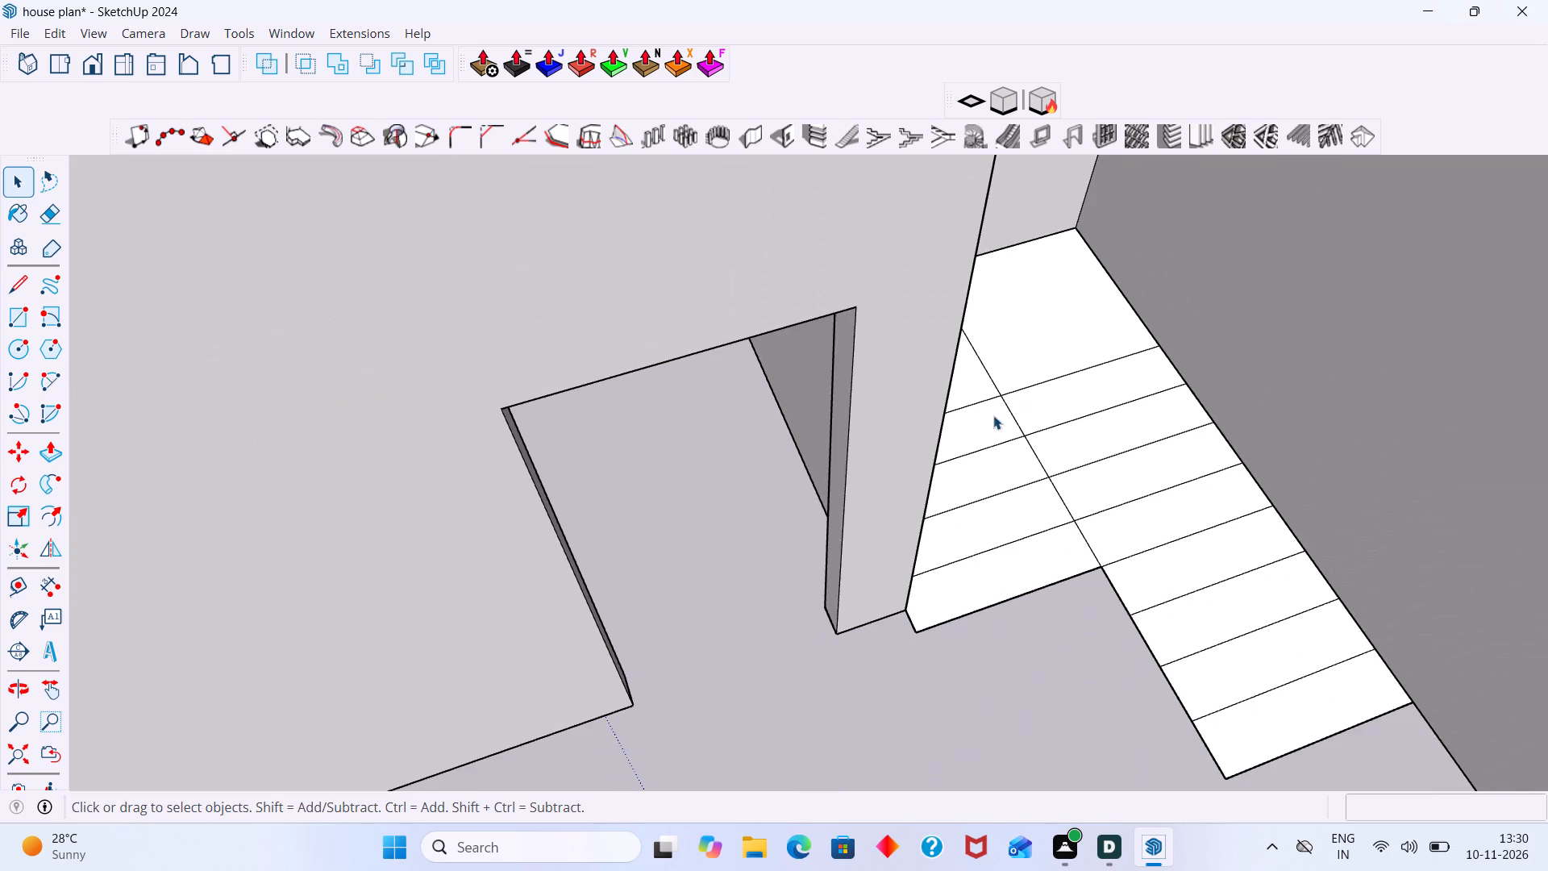
pyautogui.moveTo(990, 415); pyautogui.dragTo(862, 363, button='middle')
pyautogui.scroll(-8, 869, 385)
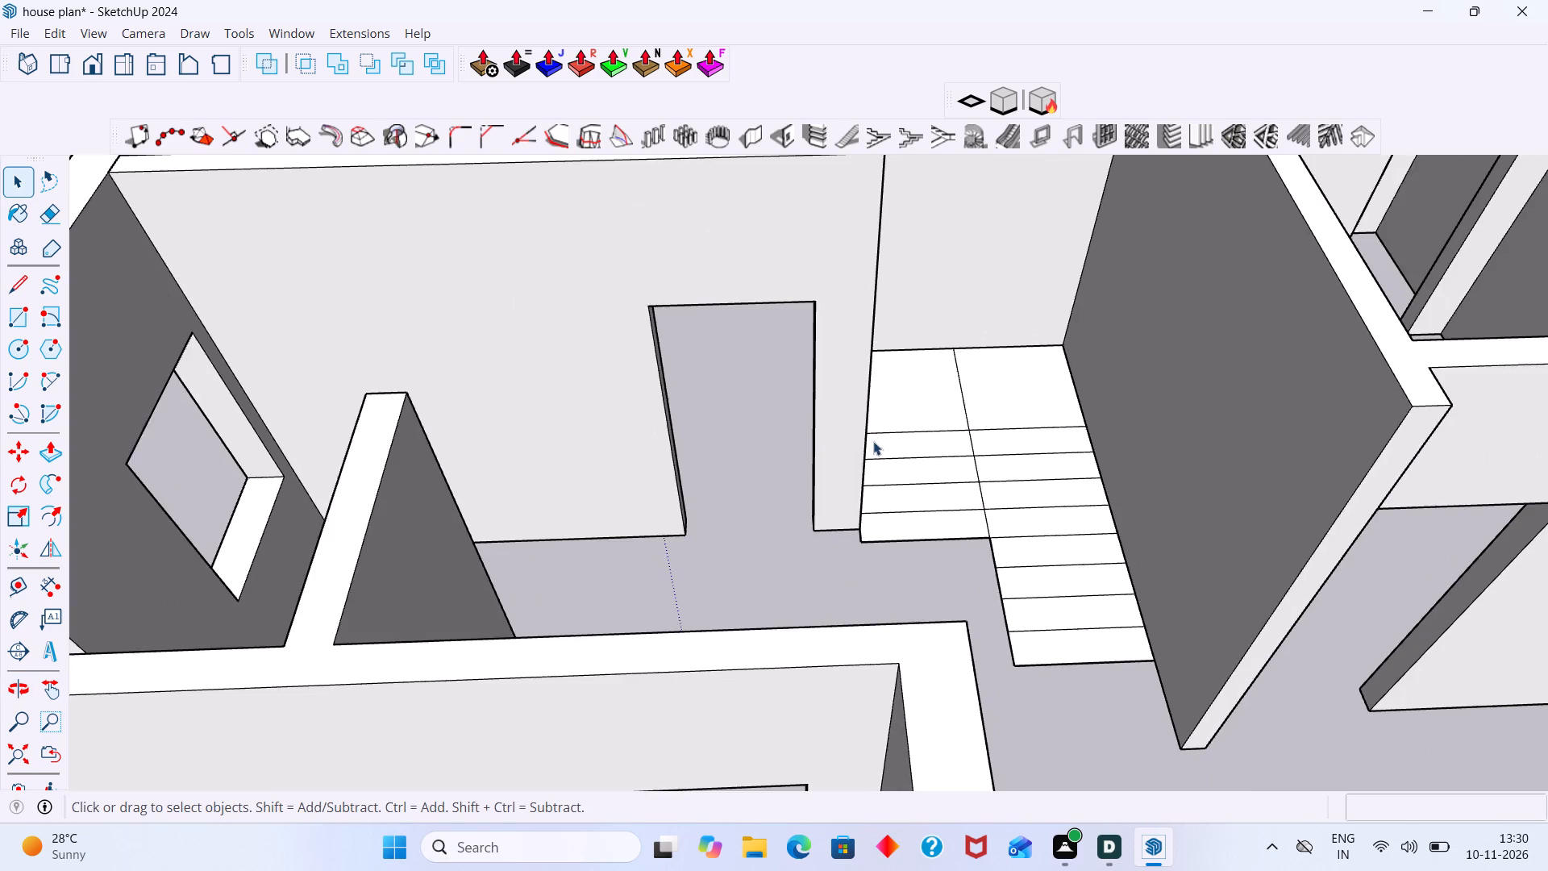
pyautogui.scroll(-2, 873, 441)
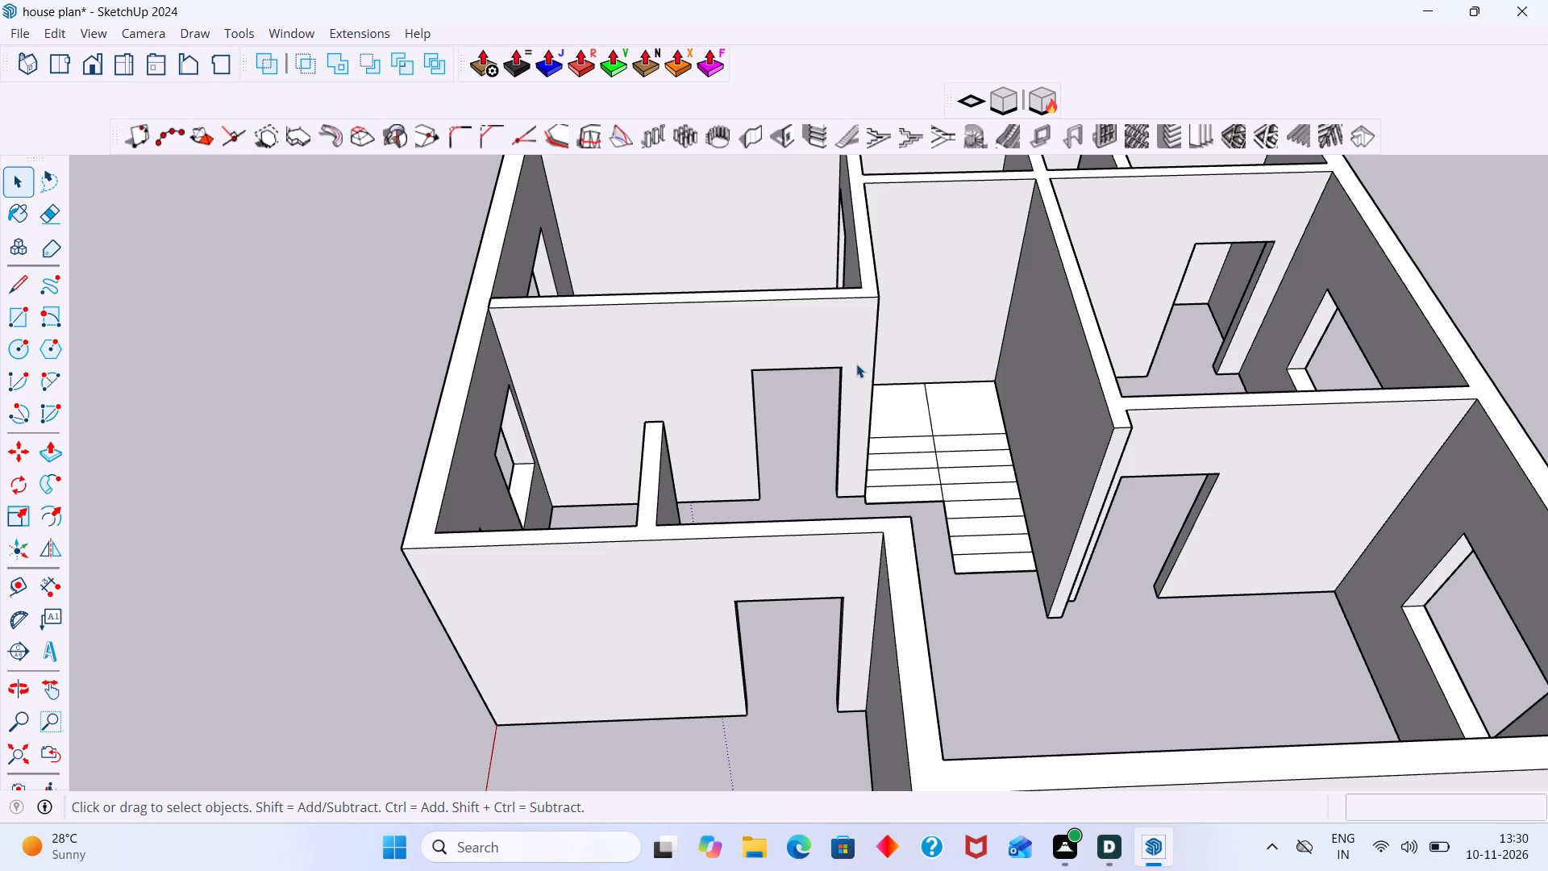
pyautogui.scroll(7, 1031, 530)
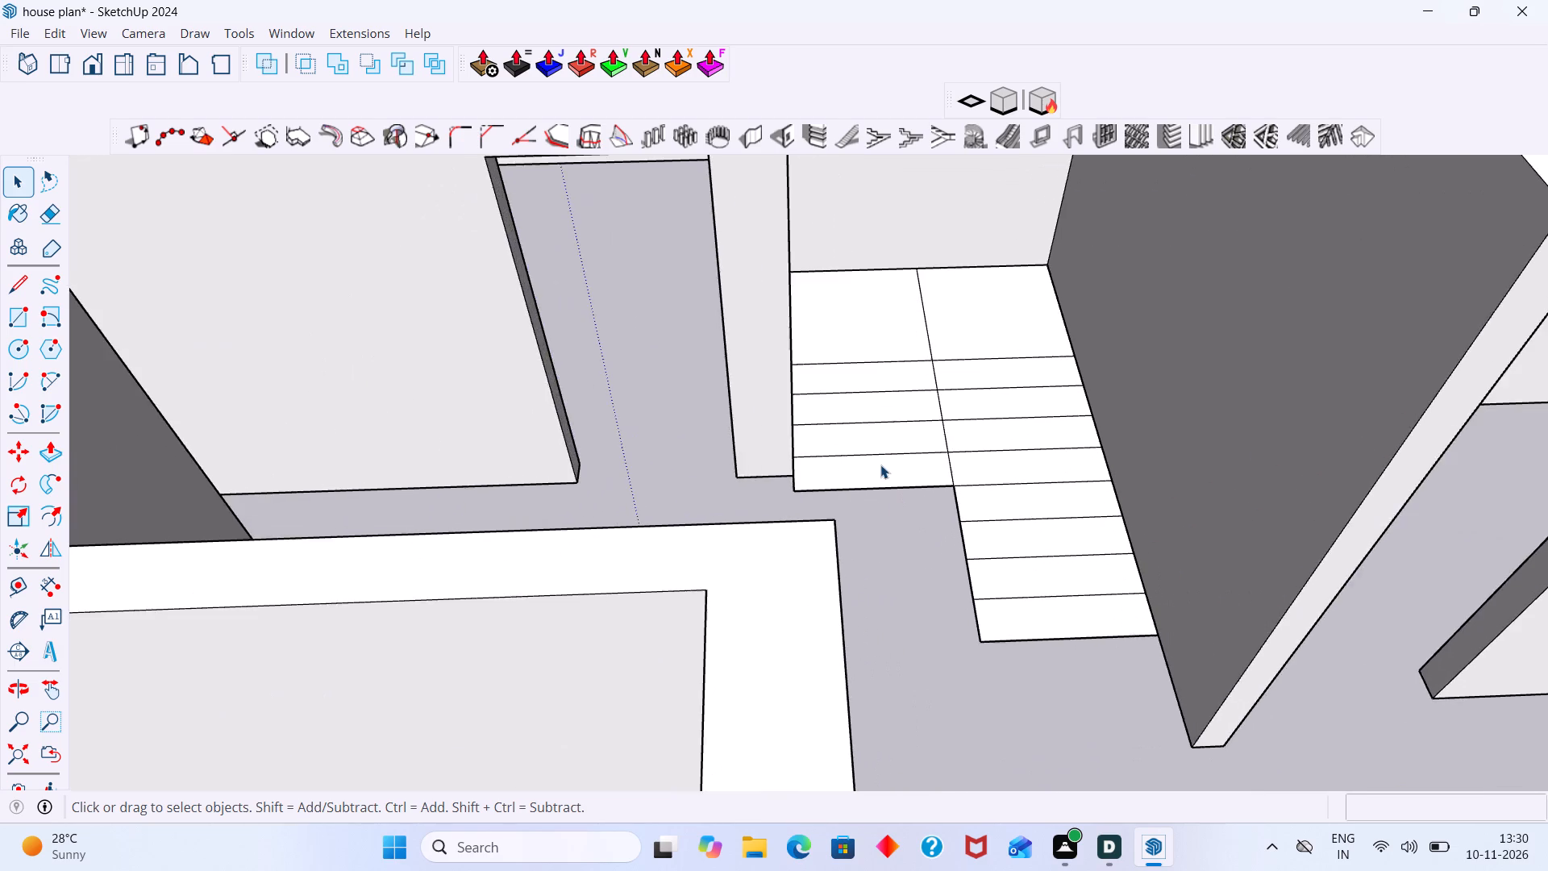
pyautogui.scroll(2, 880, 465)
pyautogui.click(877, 466)
pyautogui.keyDown('shift'); pyautogui.click(881, 431); pyautogui.keyUp('shift')
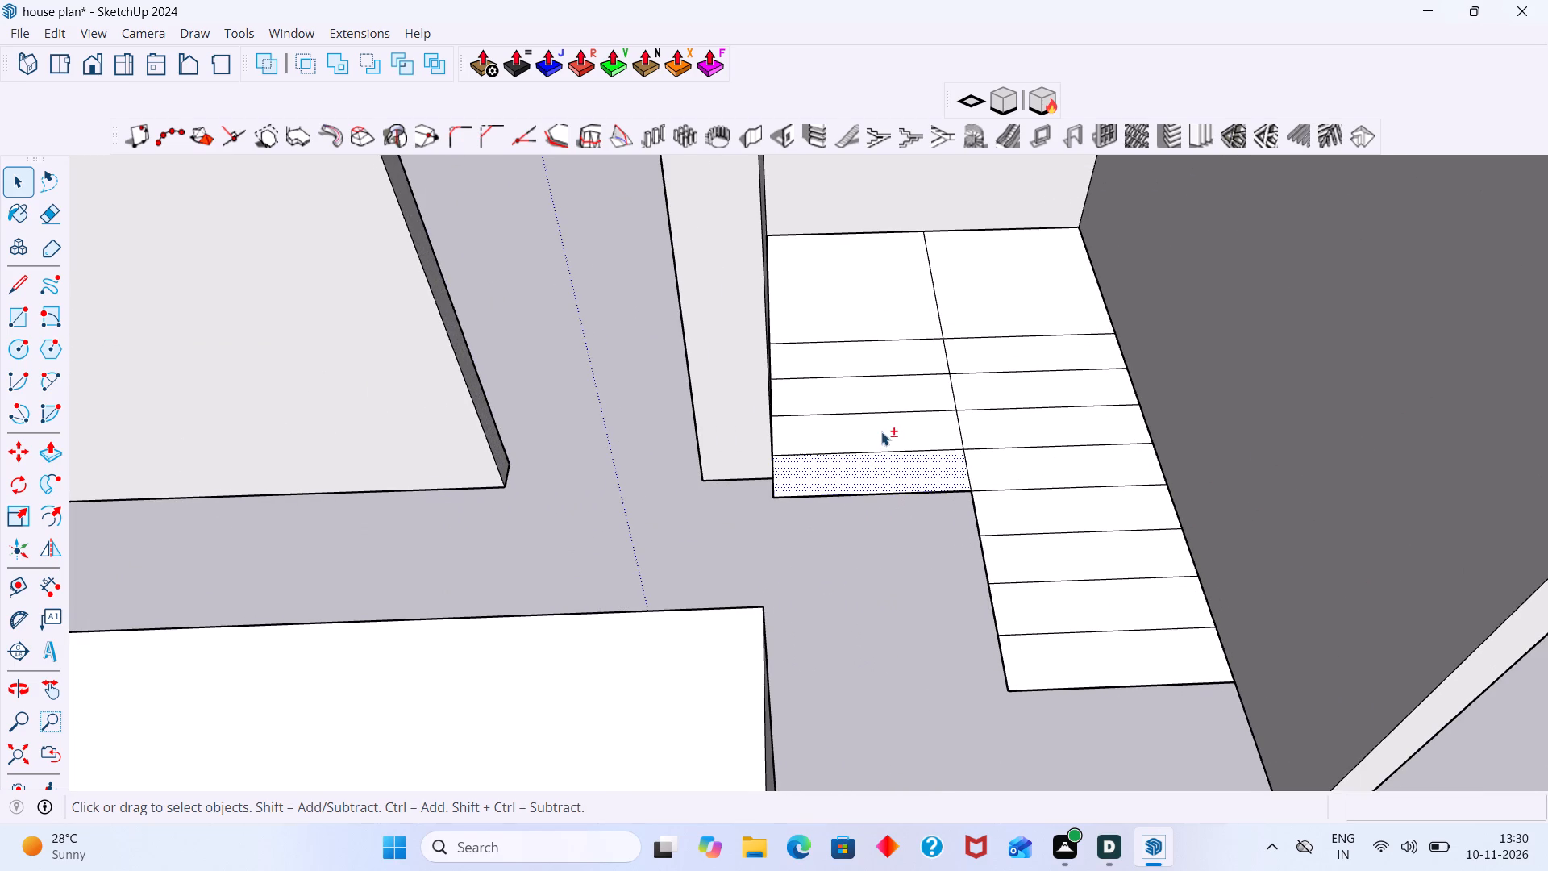
pyautogui.keyDown('shift'); pyautogui.click(879, 383); pyautogui.keyUp('shift')
pyautogui.keyDown('shift'); pyautogui.click(884, 354); pyautogui.keyUp('shift')
pyautogui.keyDown('shift'); pyautogui.click(888, 313); pyautogui.keyUp('shift')
pyautogui.keyDown('shift'); pyautogui.click(969, 290); pyautogui.keyUp('shift')
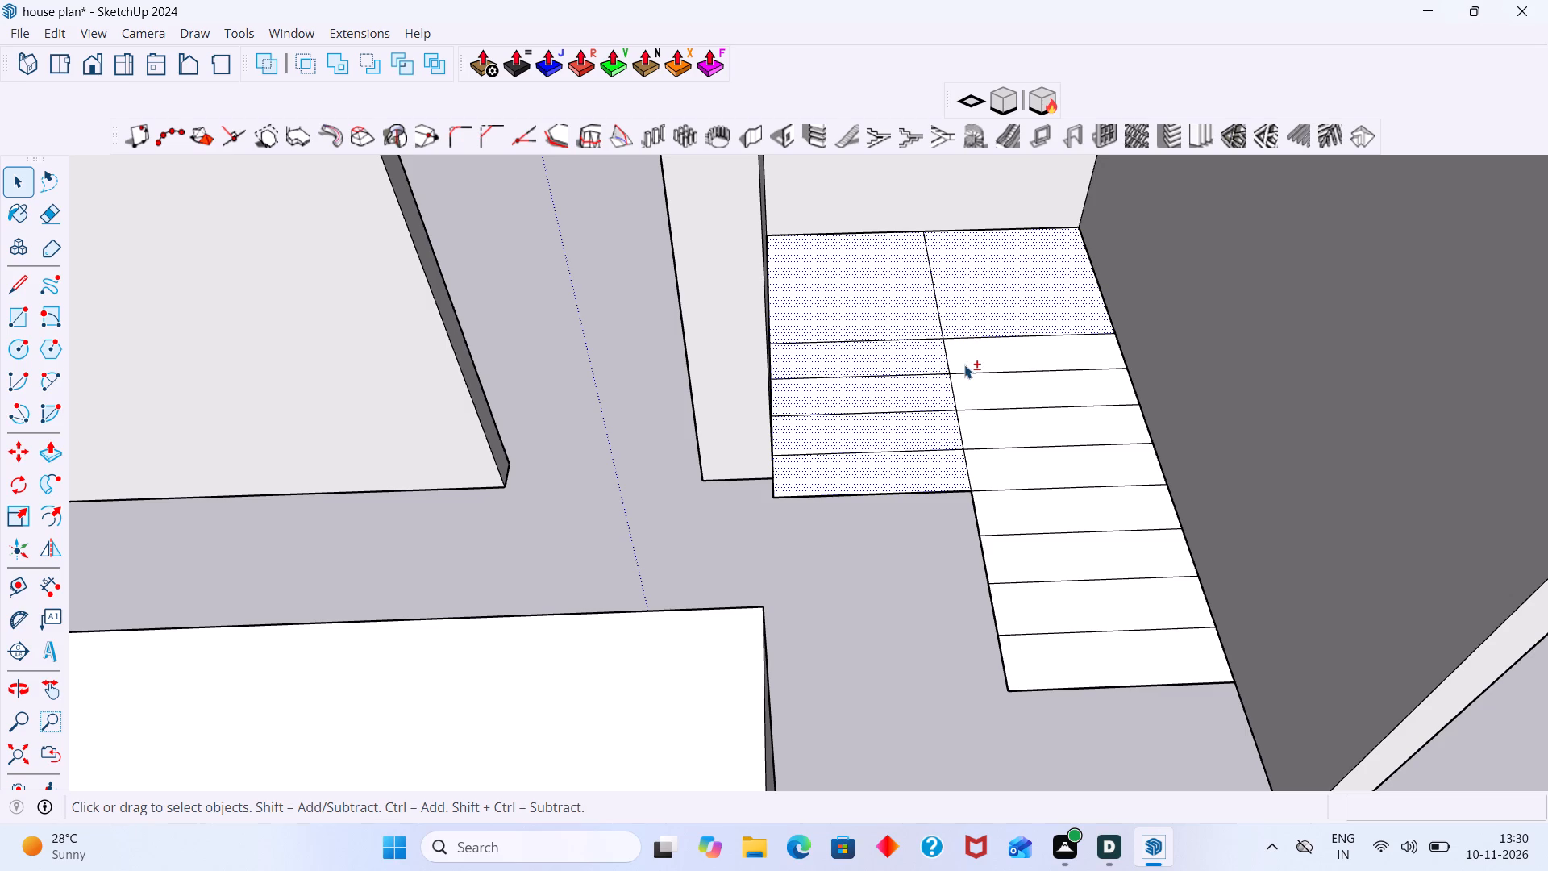
pyautogui.keyDown('shift'); pyautogui.click(965, 361); pyautogui.keyUp('shift')
pyautogui.keyDown('shift'); pyautogui.click(972, 385); pyautogui.keyUp('shift')
pyautogui.keyDown('shift'); pyautogui.click(991, 423); pyautogui.keyUp('shift')
pyautogui.keyDown('shift'); pyautogui.click(1004, 460); pyautogui.keyUp('shift')
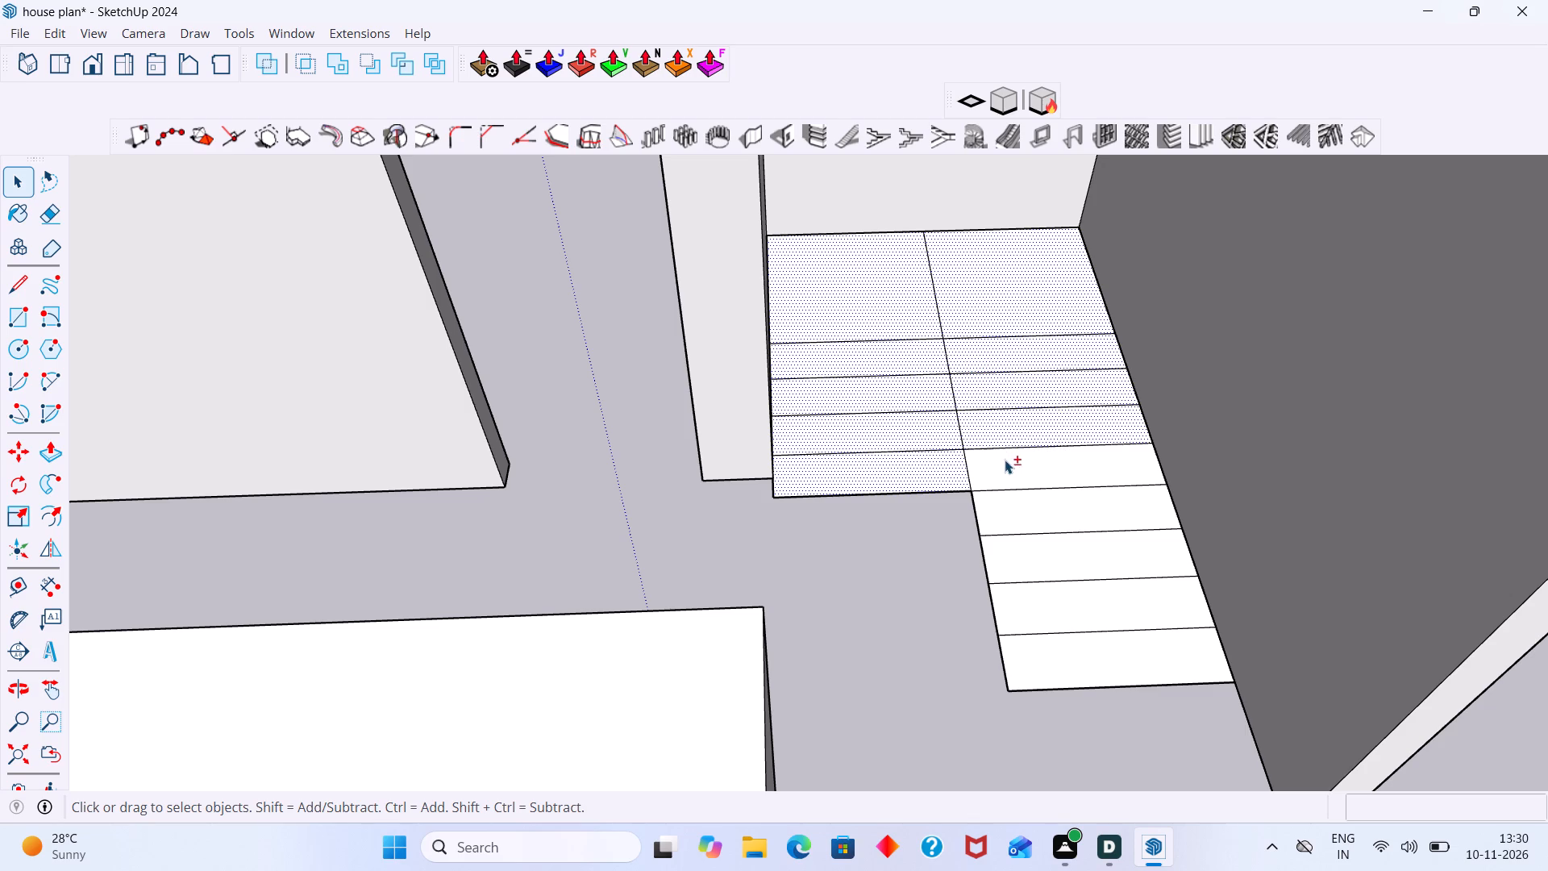
pyautogui.keyDown('shift'); pyautogui.click(1040, 507); pyautogui.keyUp('shift')
pyautogui.keyDown('shift'); pyautogui.click(1050, 554); pyautogui.keyUp('shift')
pyautogui.keyDown('shift'); pyautogui.click(1069, 621); pyautogui.keyUp('shift')
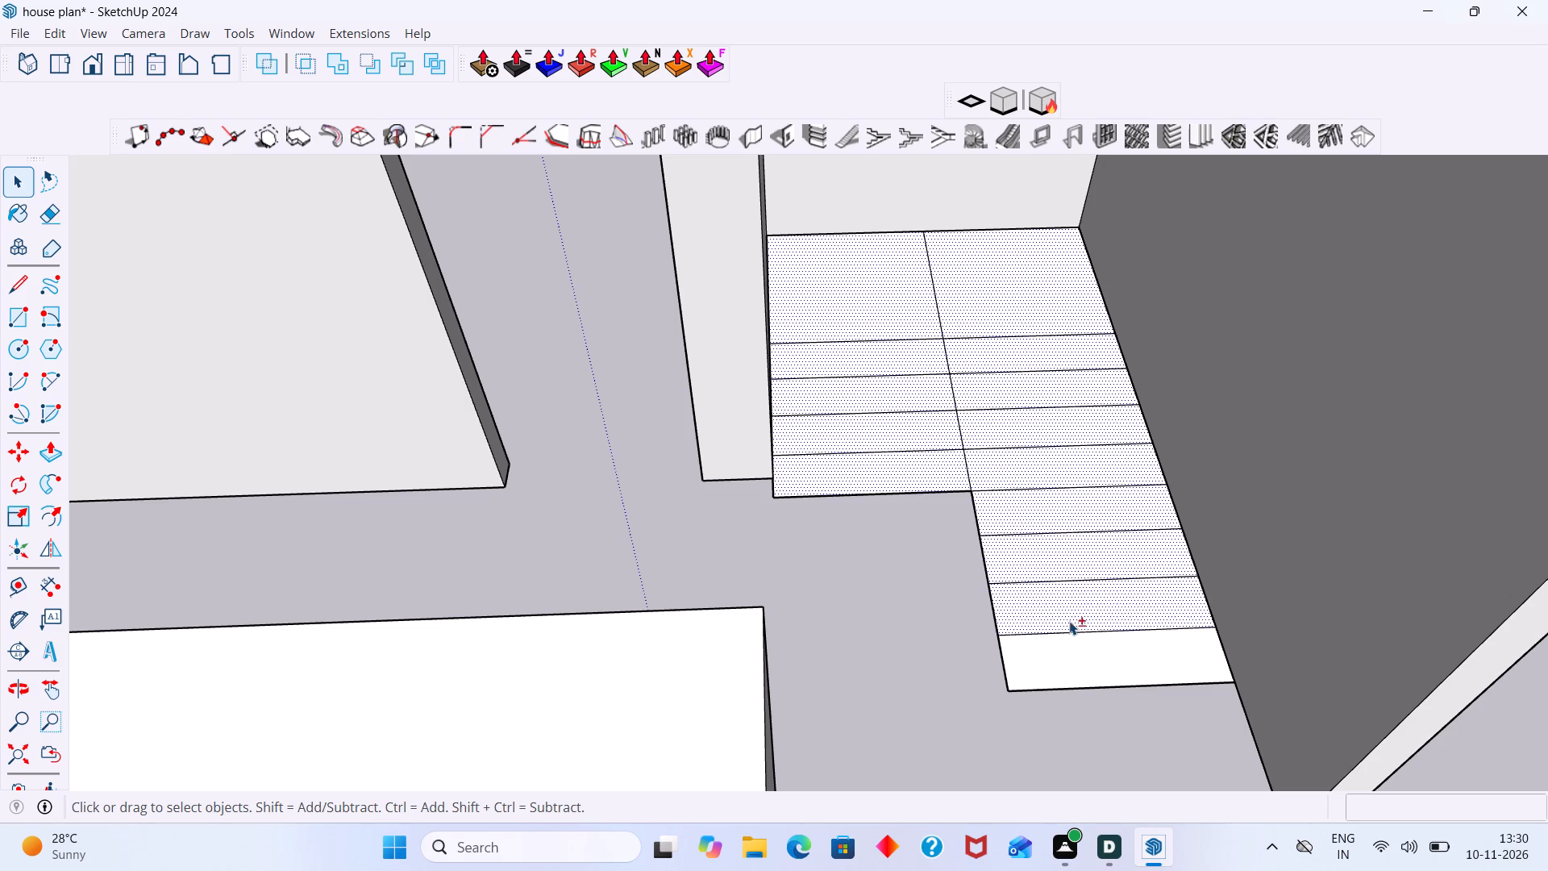
pyautogui.keyDown('shift'); pyautogui.click(1075, 640); pyautogui.keyUp('shift')
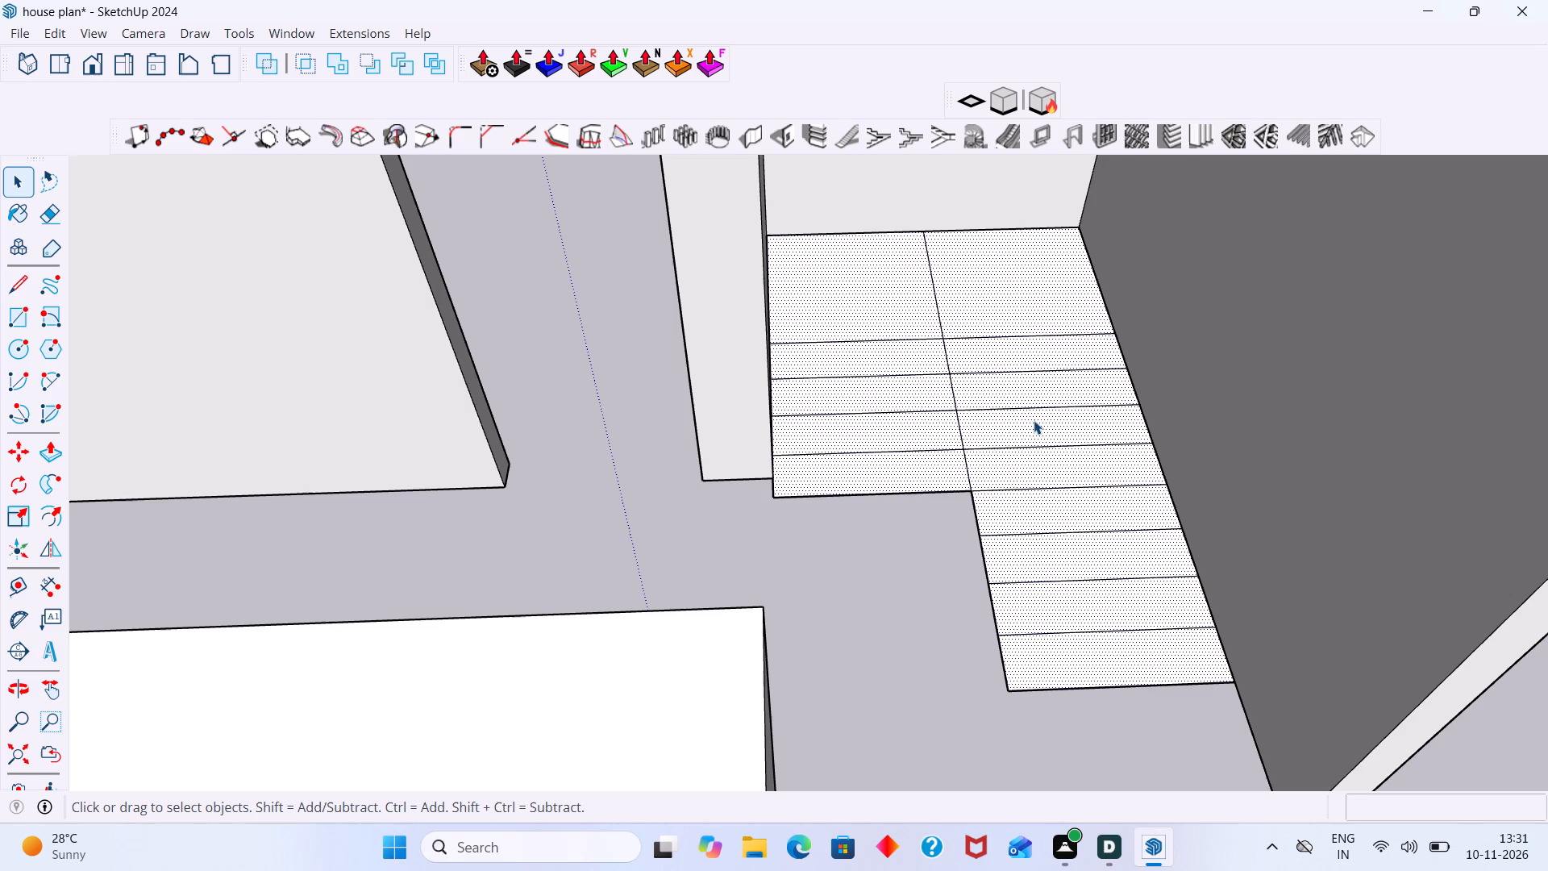
# Examine the staircase layout and UP direction on the reference floor plan against the selected faces.
pyautogui.scroll(-20, 1034, 419)
pyautogui.scroll(-1, 1034, 419)
pyautogui.scroll(4, 997, 317)
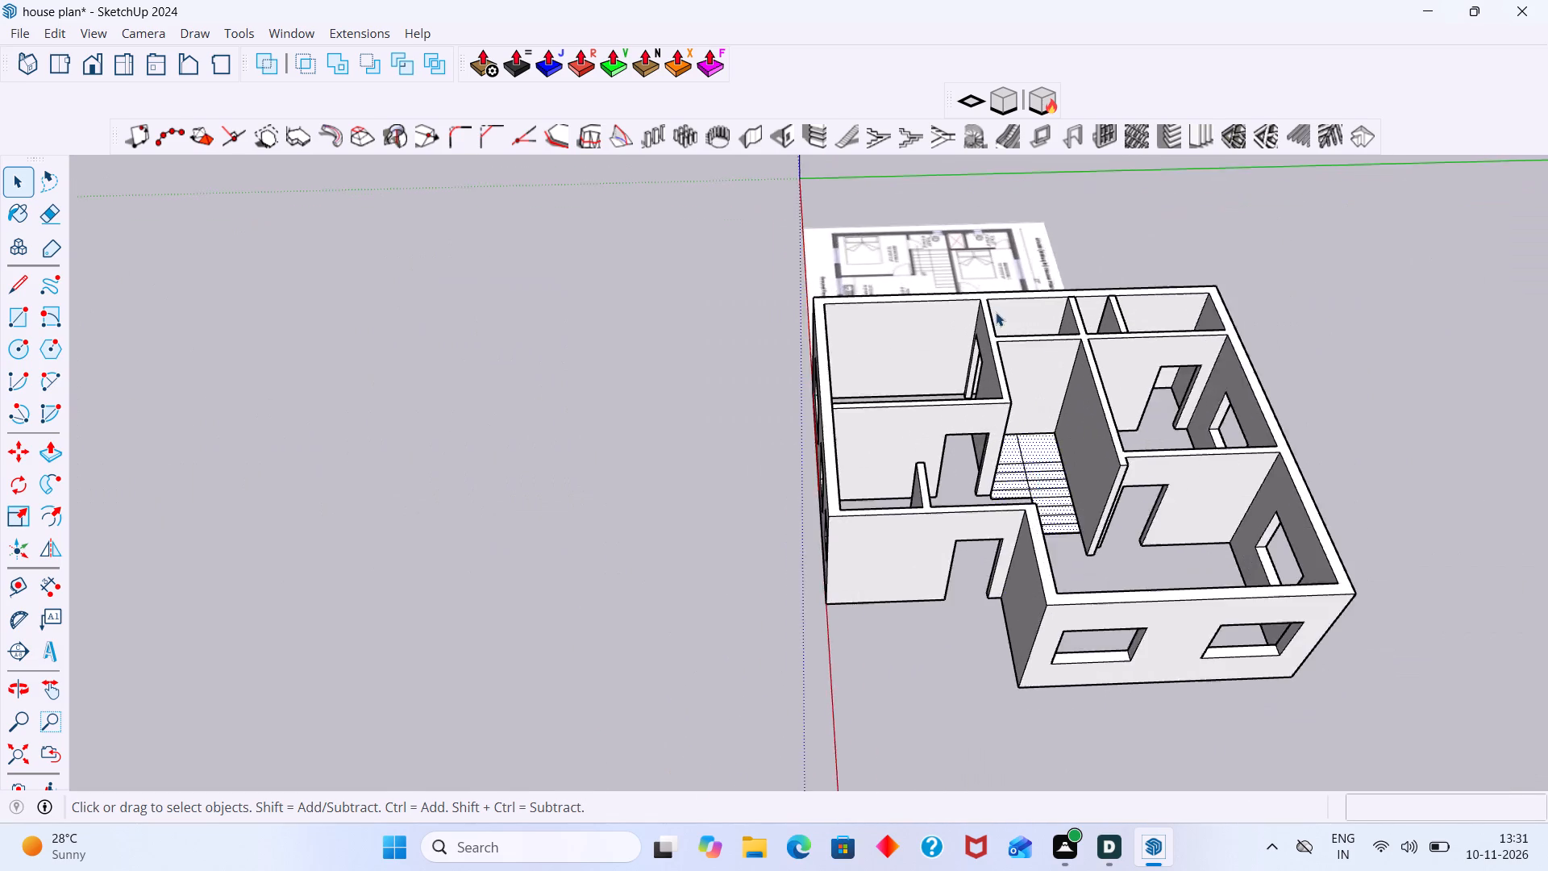
pyautogui.scroll(4, 996, 312)
pyautogui.moveTo(930, 288); pyautogui.dragTo(901, 370, button='middle')
pyautogui.moveTo(926, 316); pyautogui.dragTo(907, 460, button='middle')
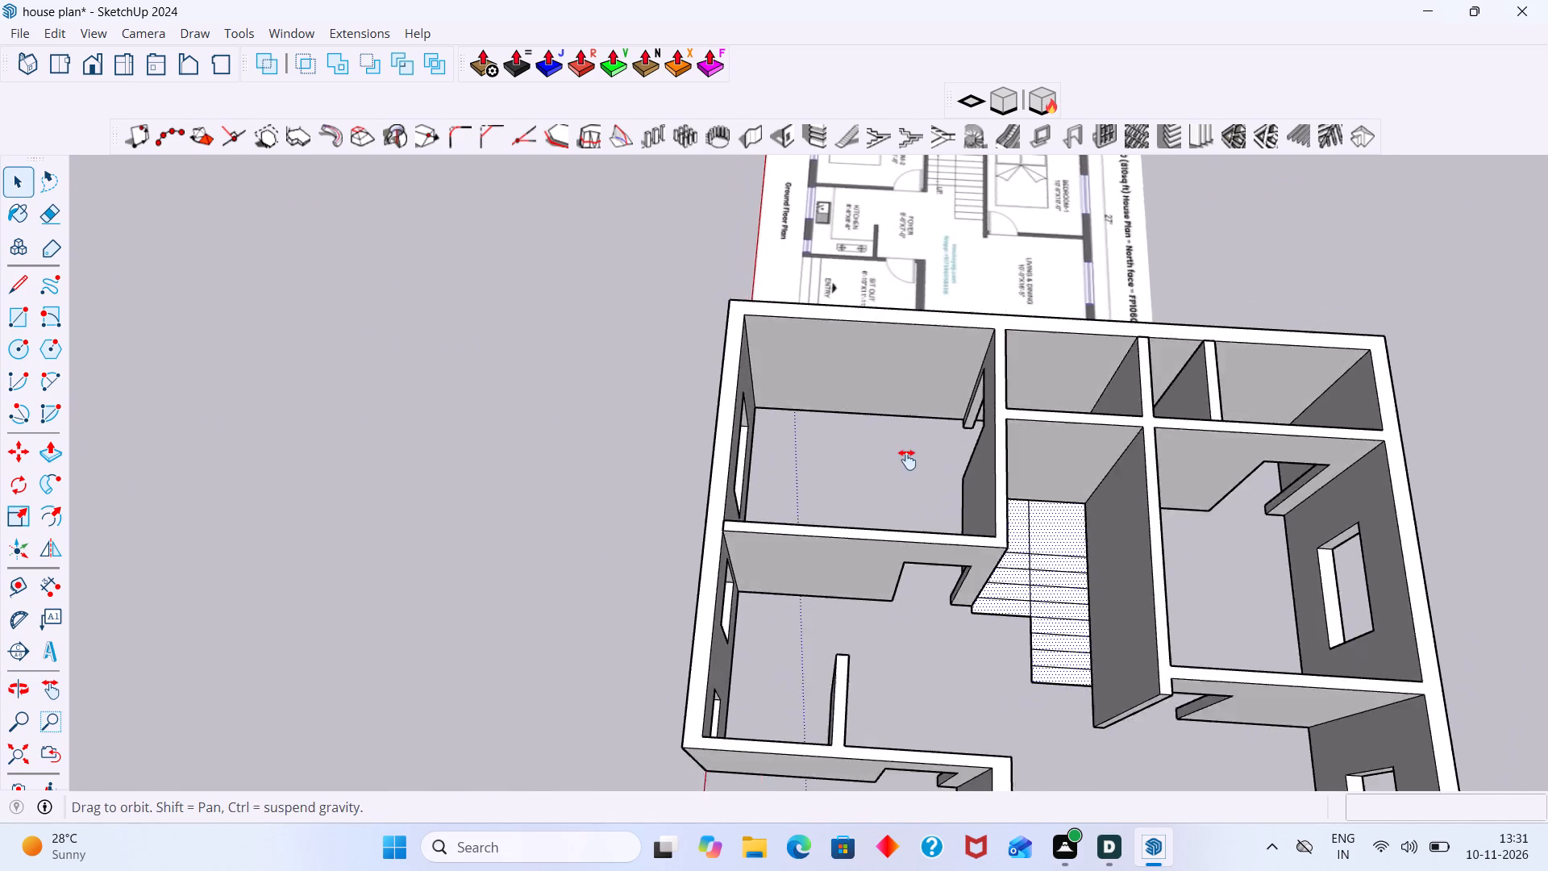
pyautogui.moveTo(907, 460); pyautogui.dragTo(931, 540, button='middle')
pyautogui.scroll(10, 930, 294)
pyautogui.scroll(-5, 1025, 232)
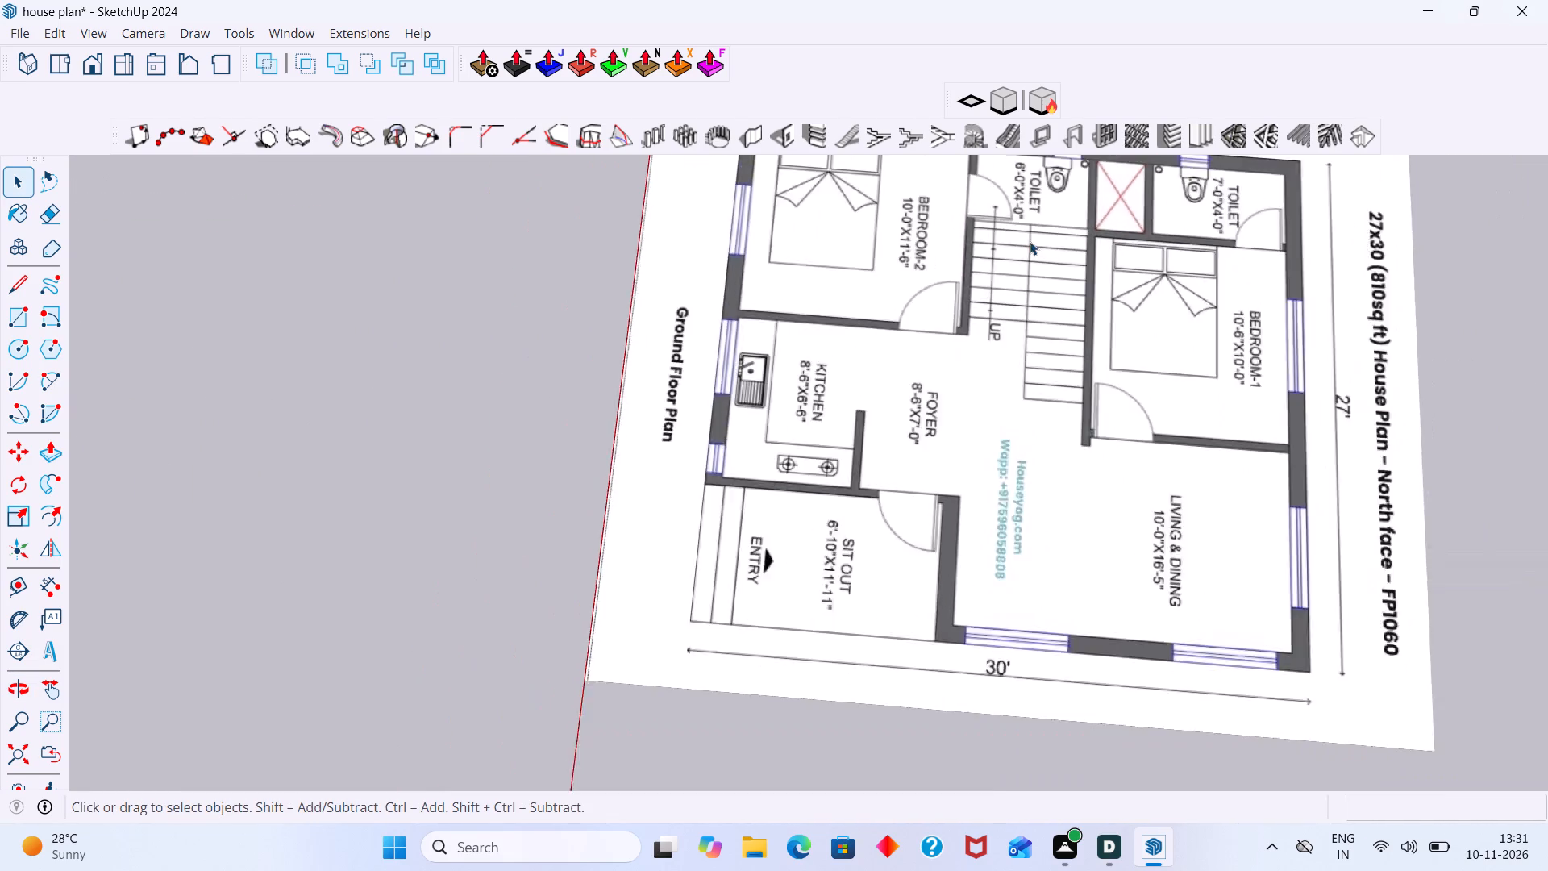
pyautogui.scroll(-17, 1030, 241)
pyautogui.moveTo(1142, 603); pyautogui.dragTo(1196, 452, button='middle')
pyautogui.scroll(5, 1111, 475)
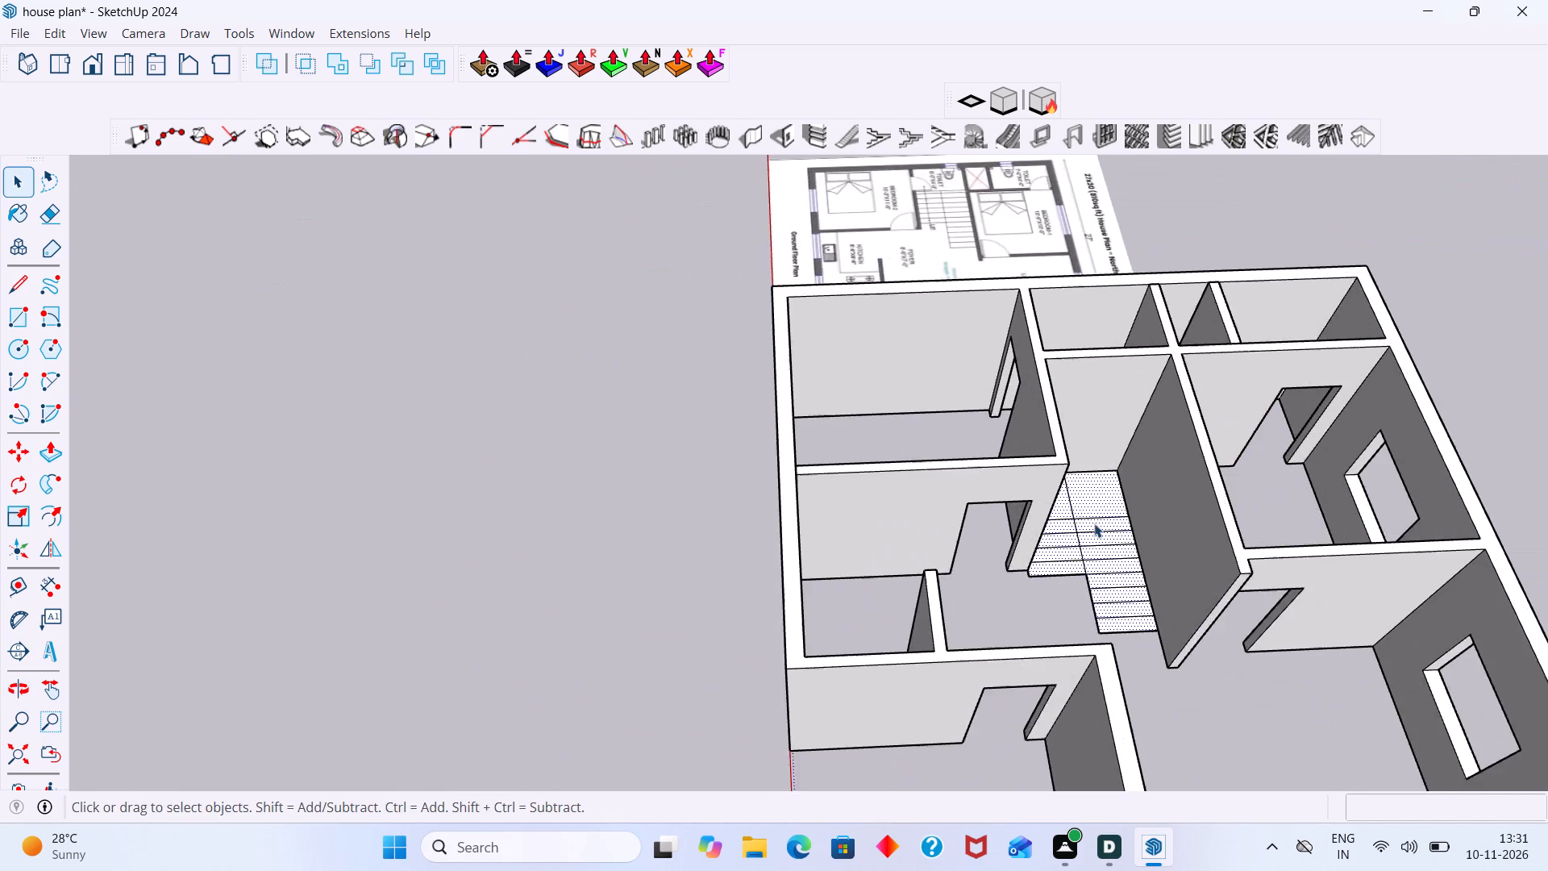
pyautogui.scroll(8, 1094, 523)
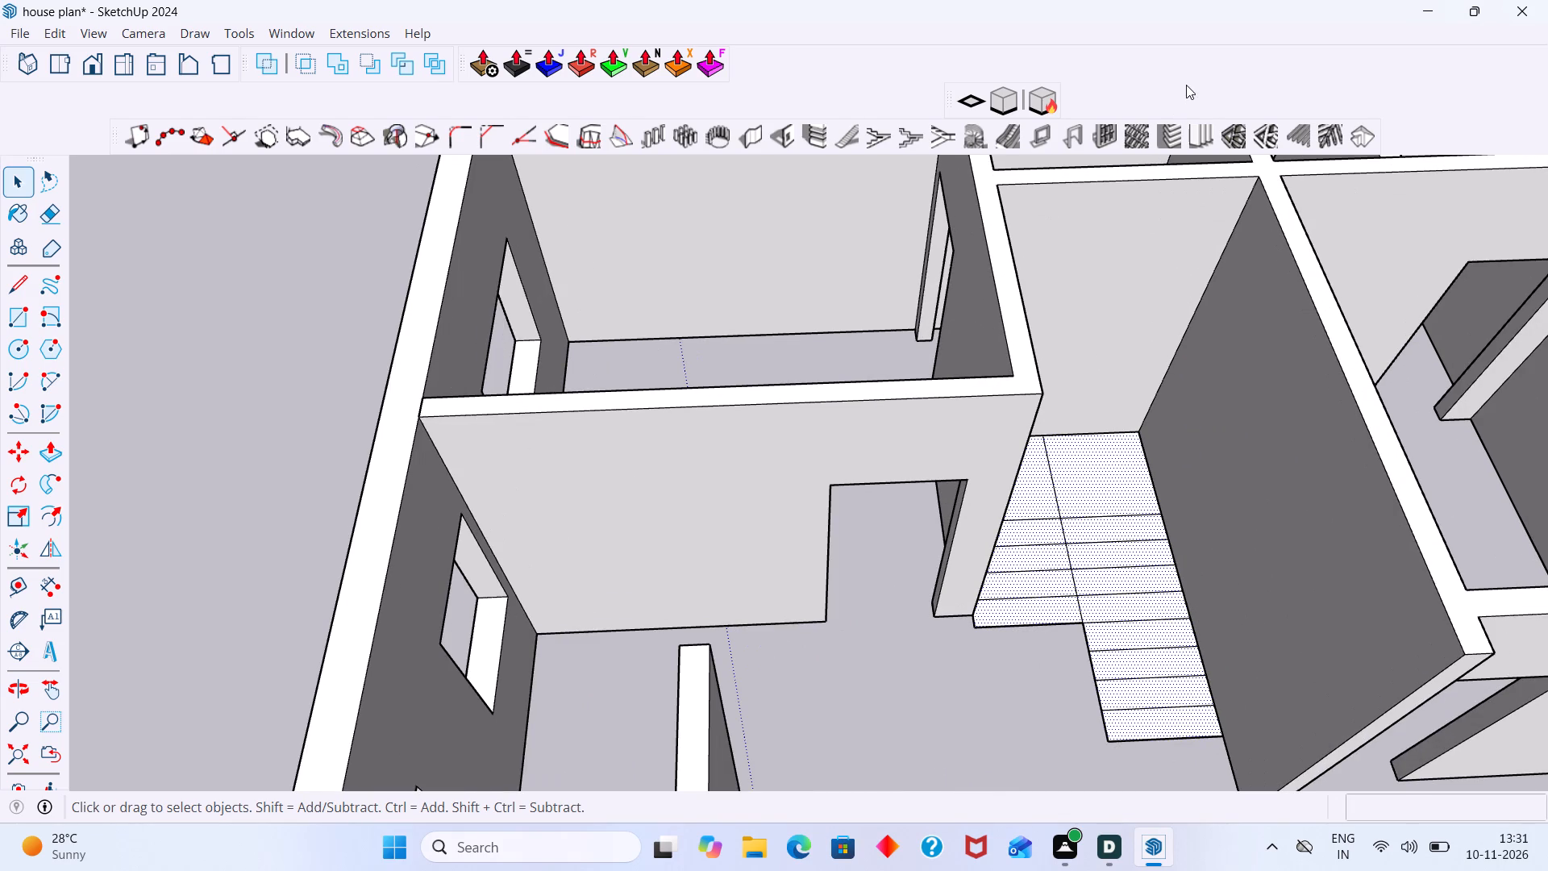
# Bring up the s4u-Stair tools in the workspace.
pyautogui.rightClick(1186, 85)
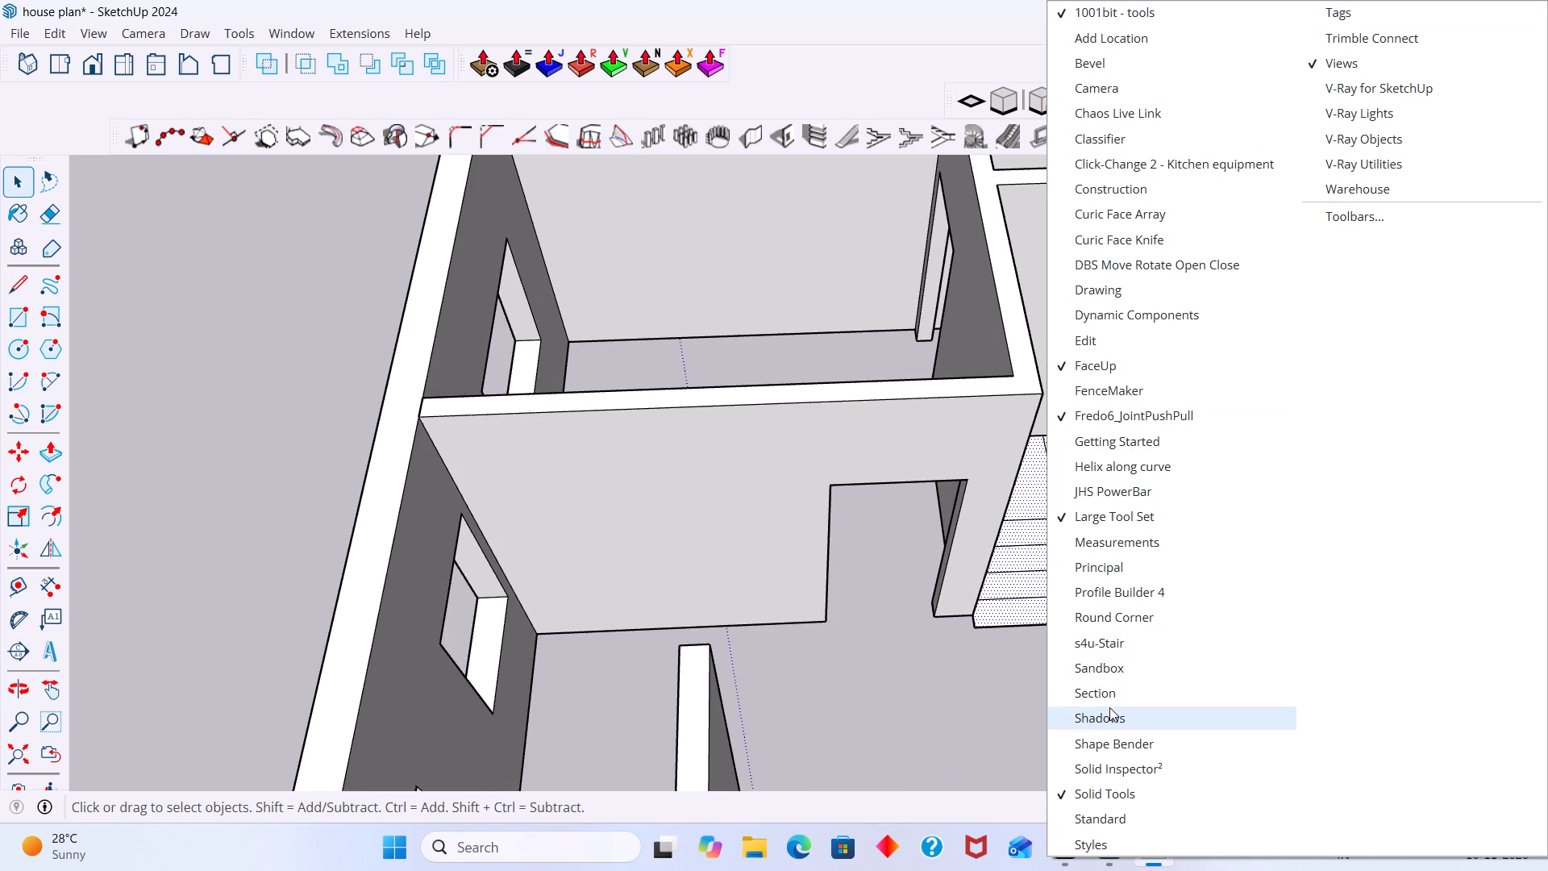
pyautogui.click(1116, 648)
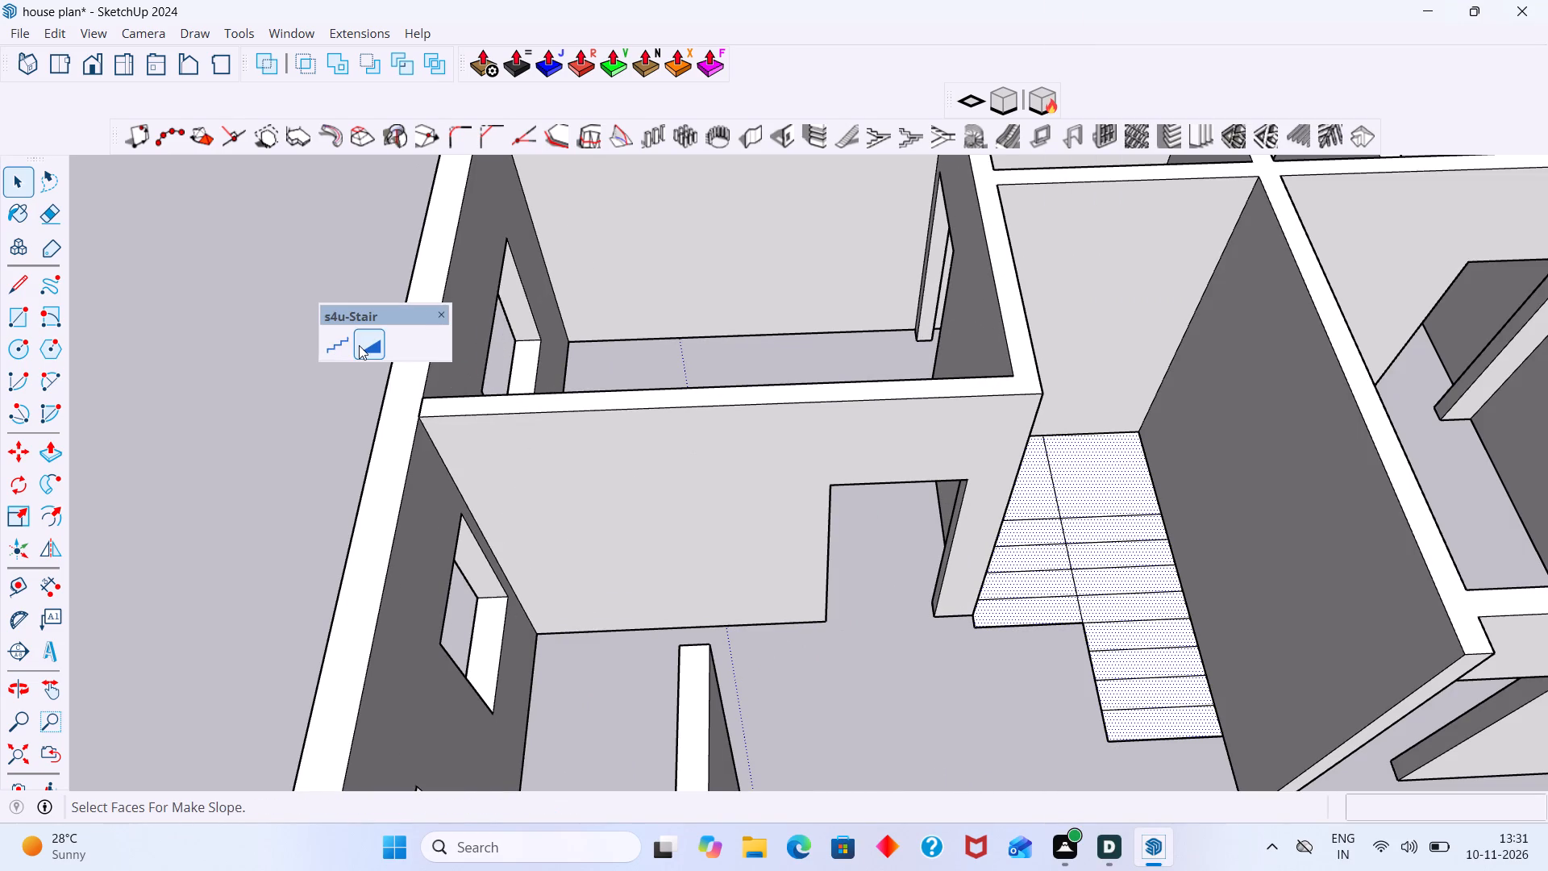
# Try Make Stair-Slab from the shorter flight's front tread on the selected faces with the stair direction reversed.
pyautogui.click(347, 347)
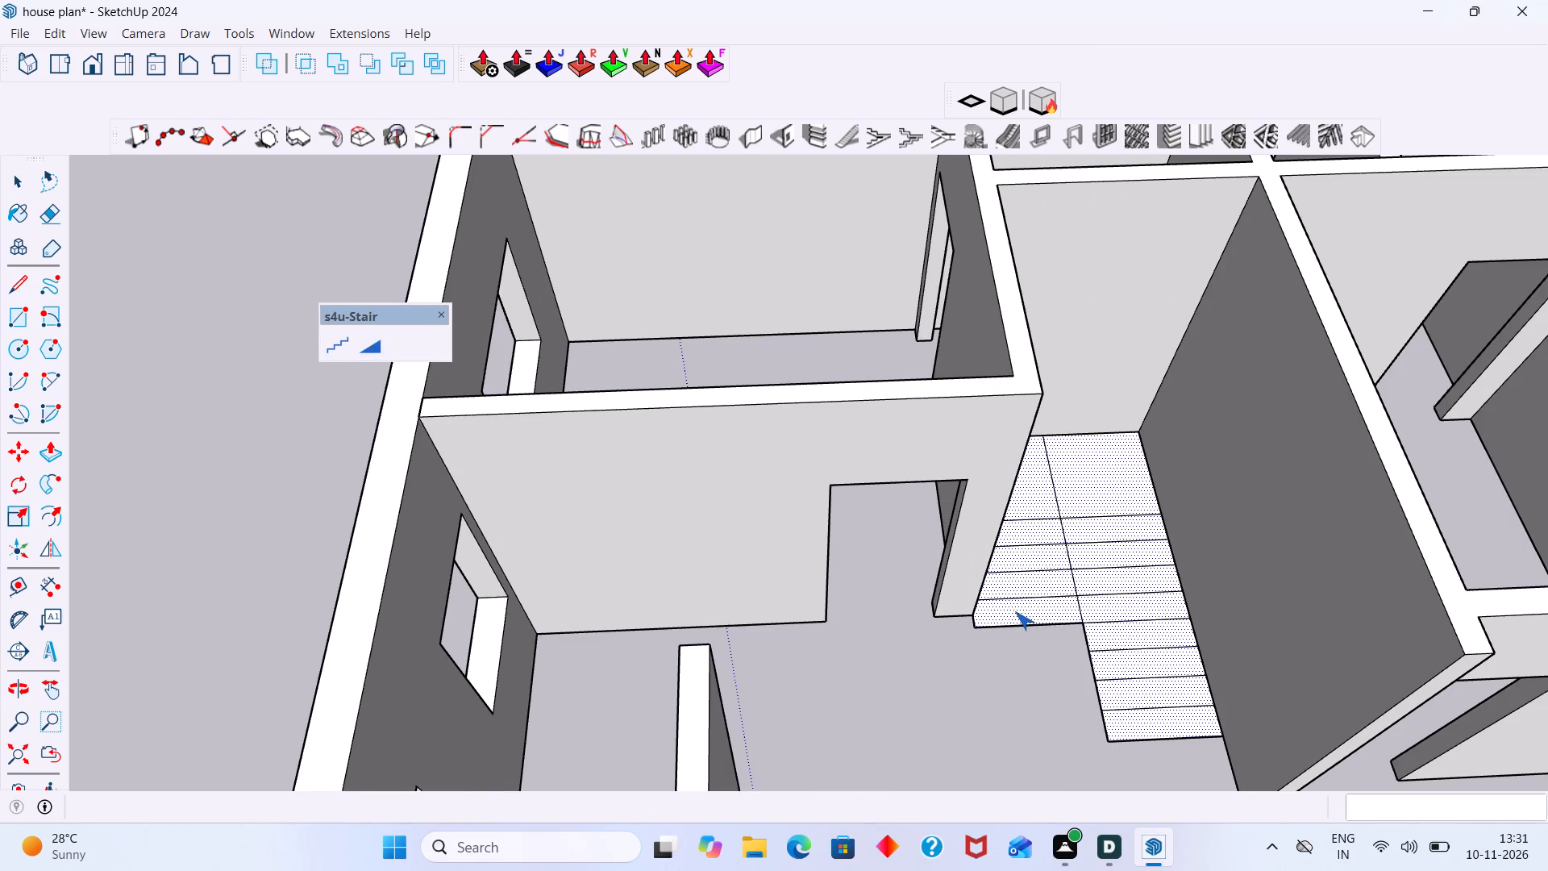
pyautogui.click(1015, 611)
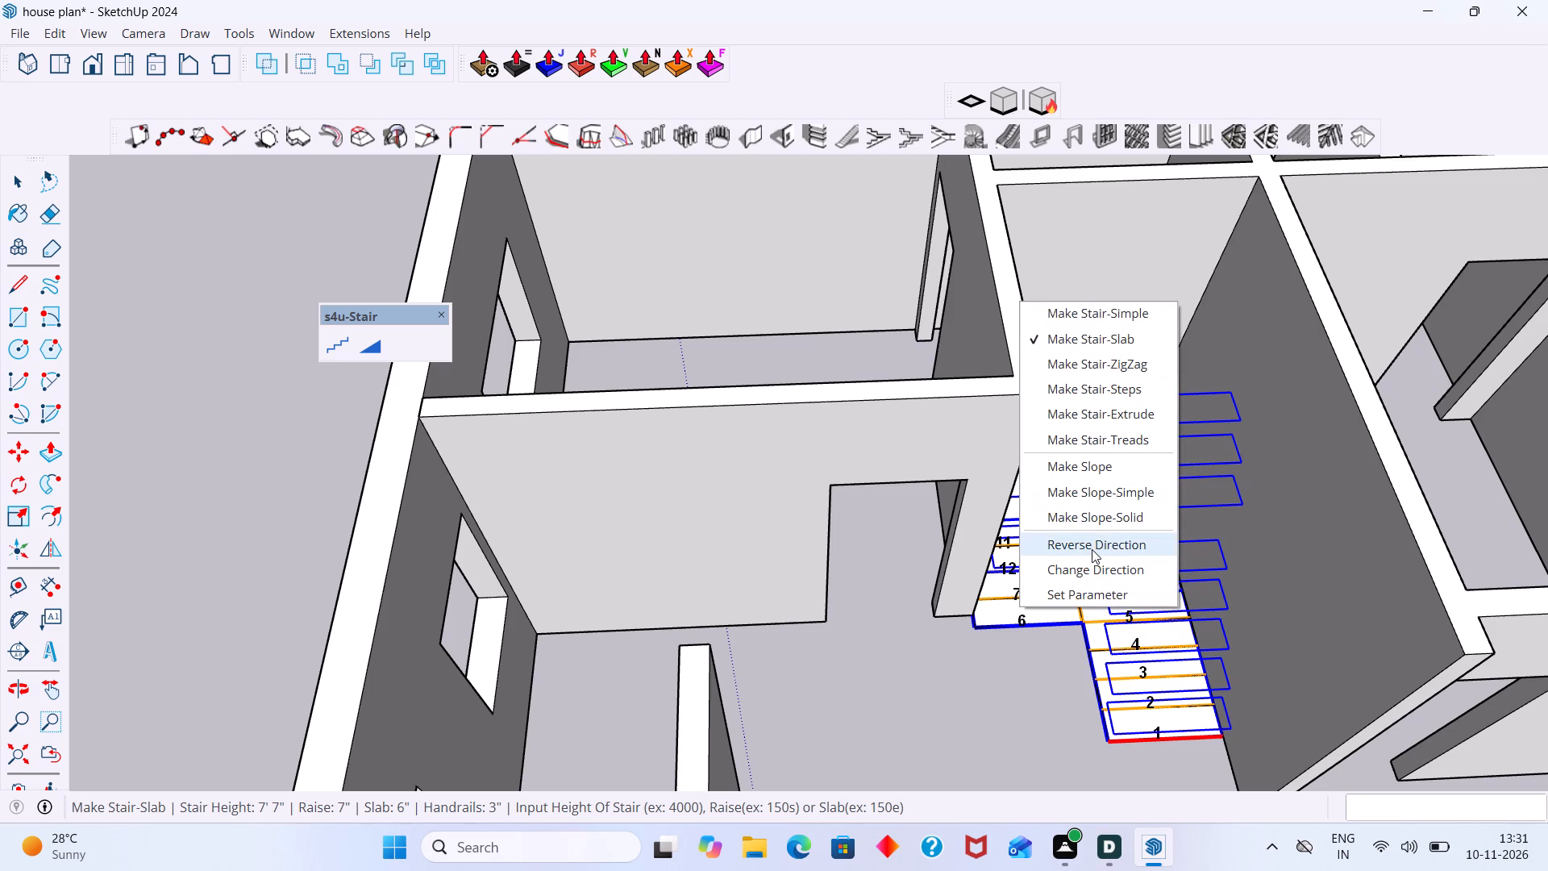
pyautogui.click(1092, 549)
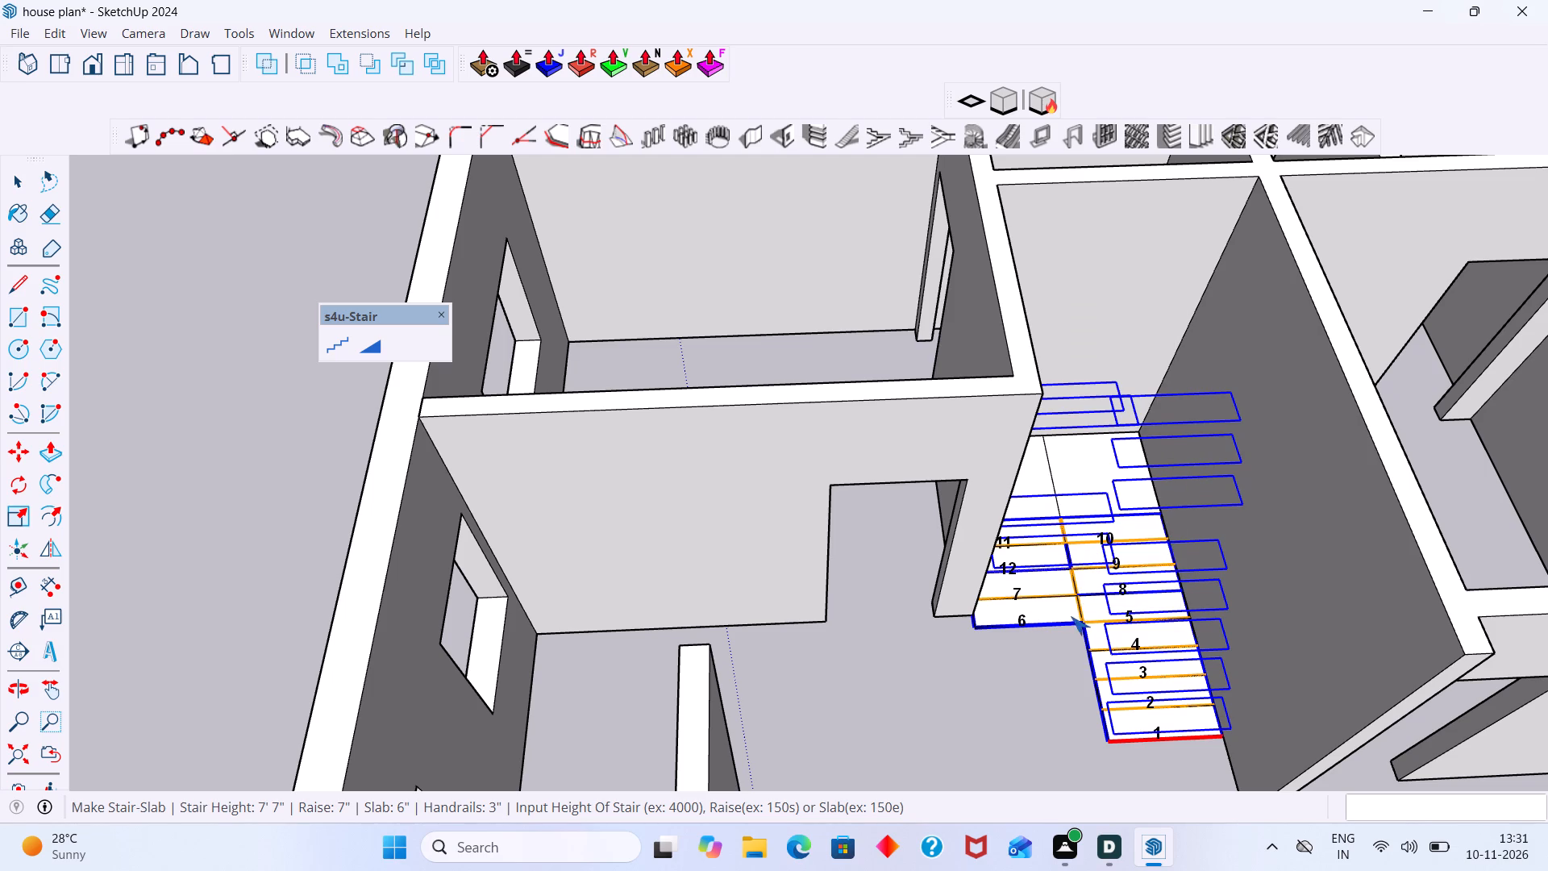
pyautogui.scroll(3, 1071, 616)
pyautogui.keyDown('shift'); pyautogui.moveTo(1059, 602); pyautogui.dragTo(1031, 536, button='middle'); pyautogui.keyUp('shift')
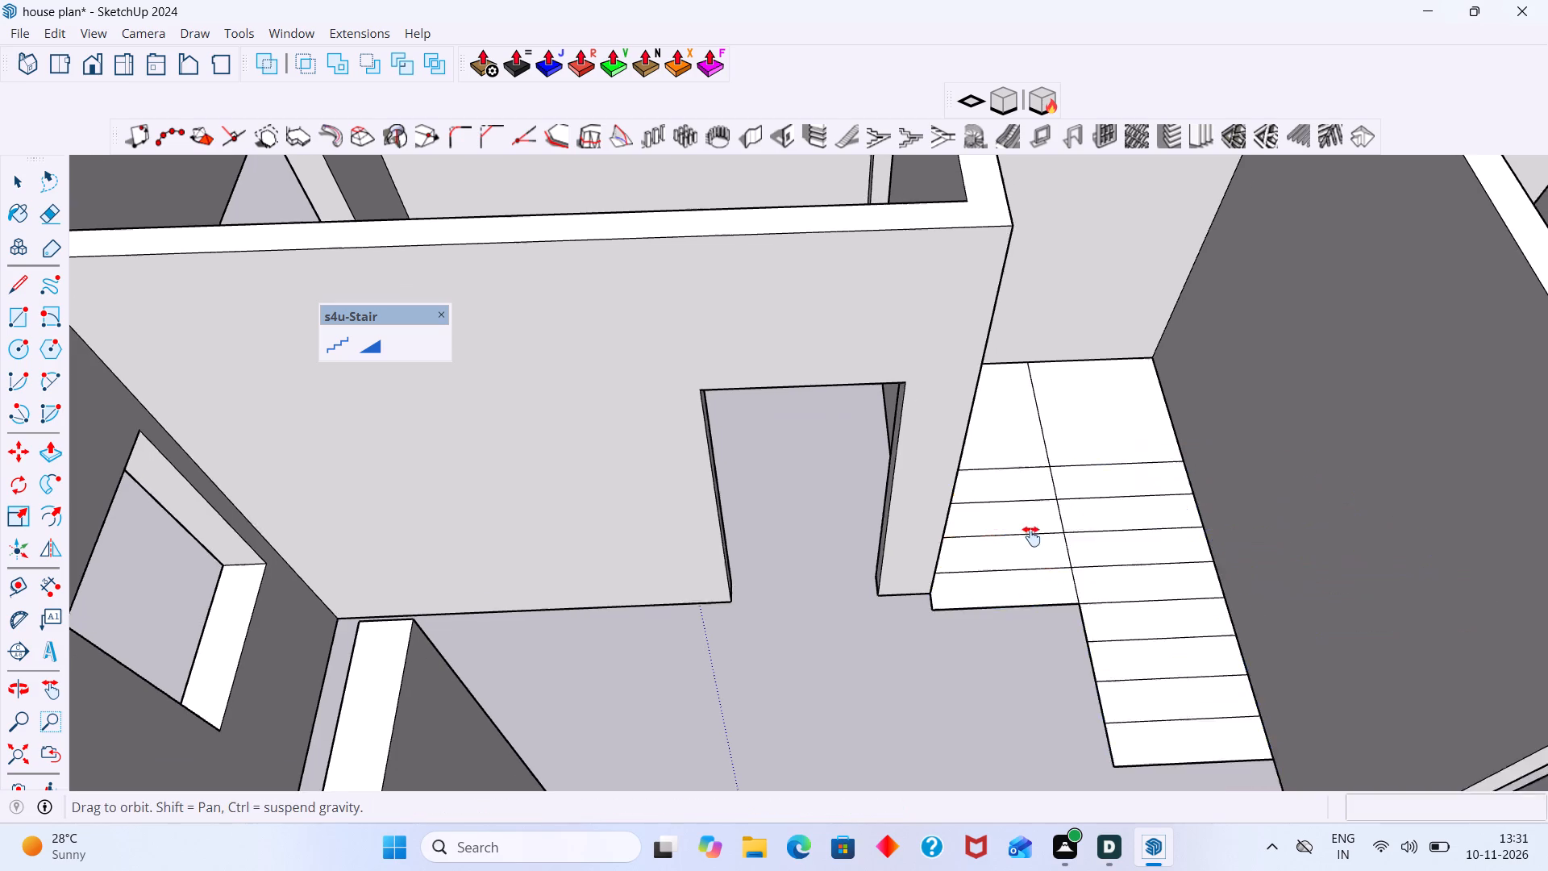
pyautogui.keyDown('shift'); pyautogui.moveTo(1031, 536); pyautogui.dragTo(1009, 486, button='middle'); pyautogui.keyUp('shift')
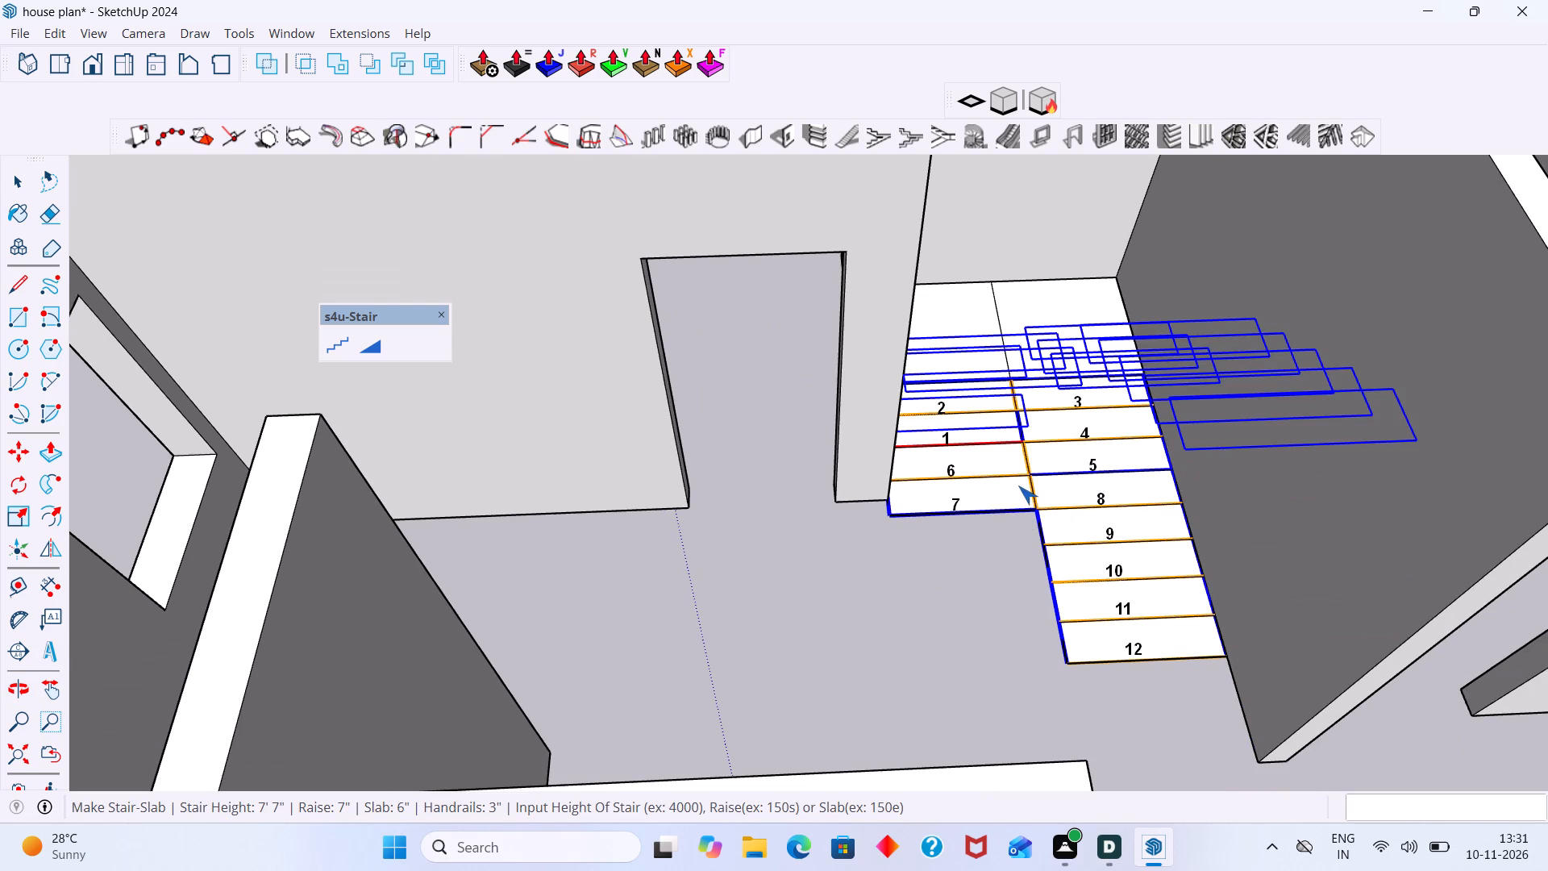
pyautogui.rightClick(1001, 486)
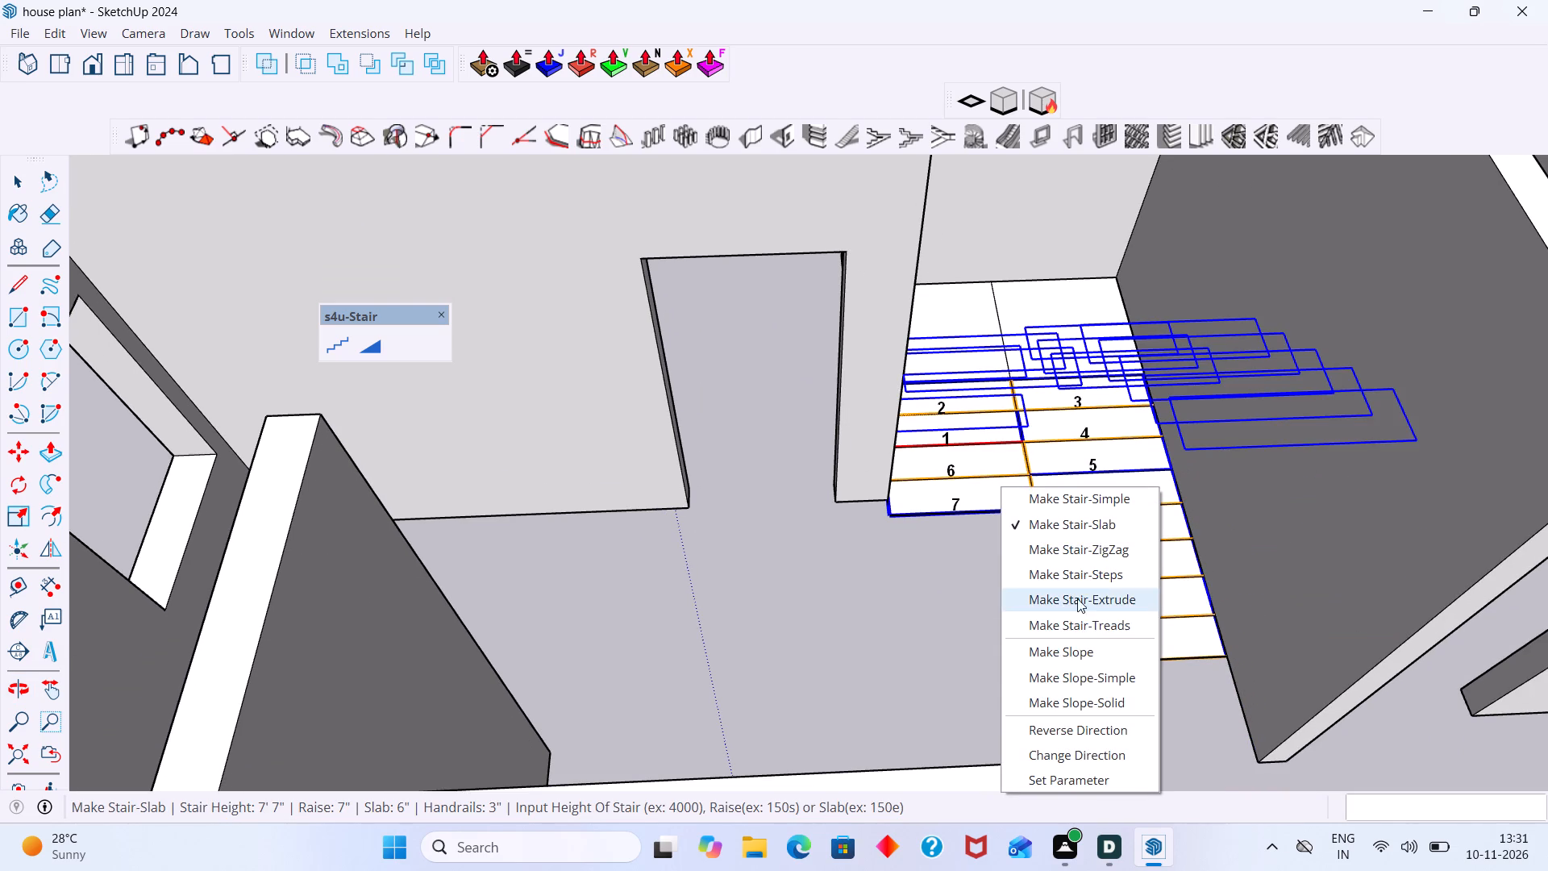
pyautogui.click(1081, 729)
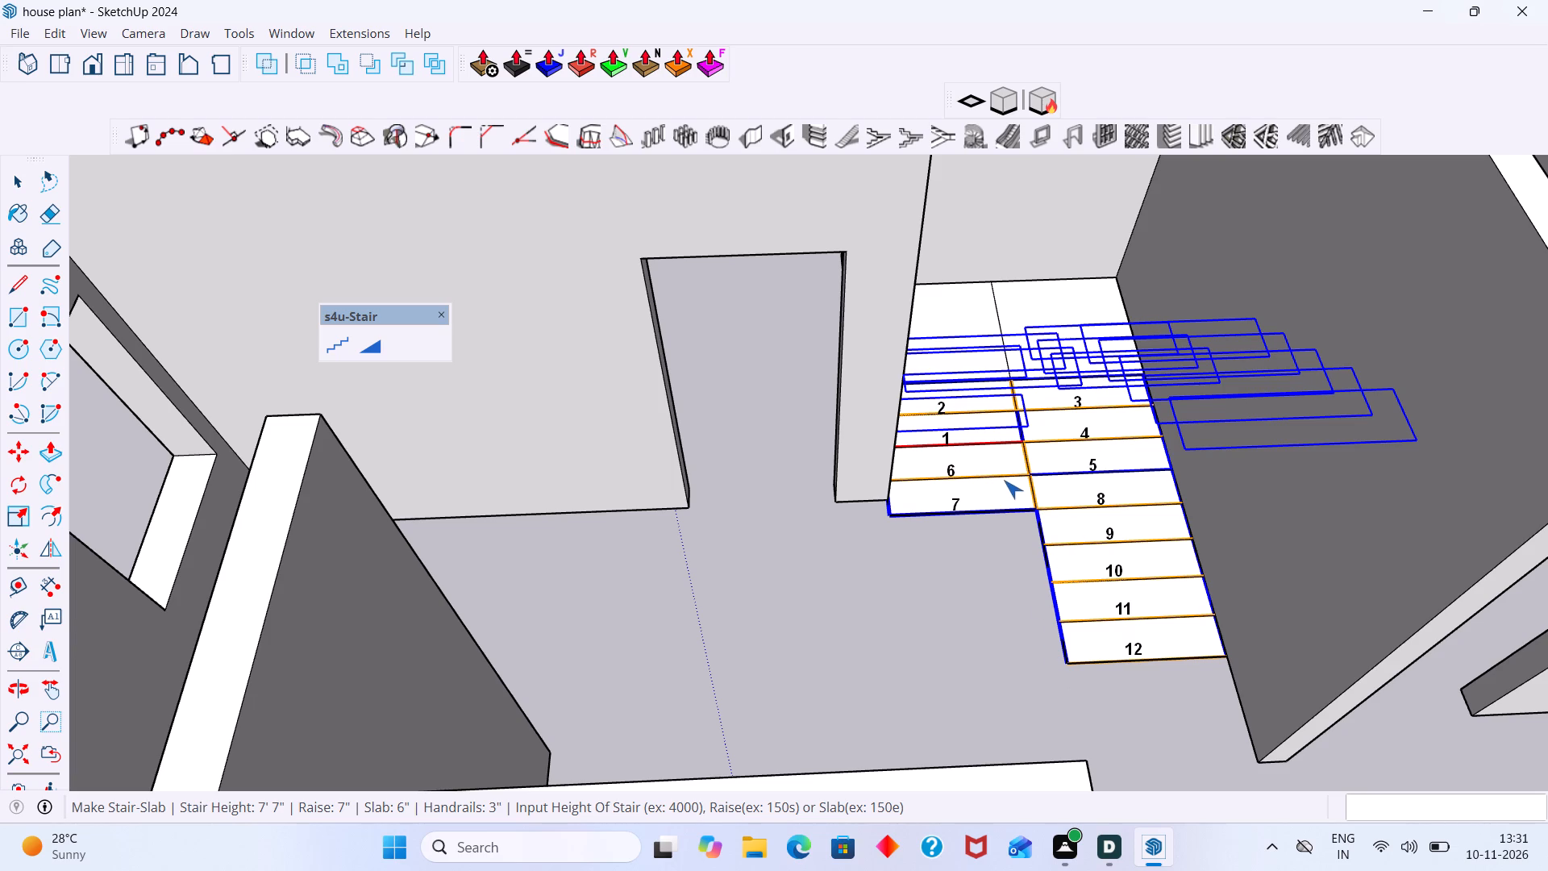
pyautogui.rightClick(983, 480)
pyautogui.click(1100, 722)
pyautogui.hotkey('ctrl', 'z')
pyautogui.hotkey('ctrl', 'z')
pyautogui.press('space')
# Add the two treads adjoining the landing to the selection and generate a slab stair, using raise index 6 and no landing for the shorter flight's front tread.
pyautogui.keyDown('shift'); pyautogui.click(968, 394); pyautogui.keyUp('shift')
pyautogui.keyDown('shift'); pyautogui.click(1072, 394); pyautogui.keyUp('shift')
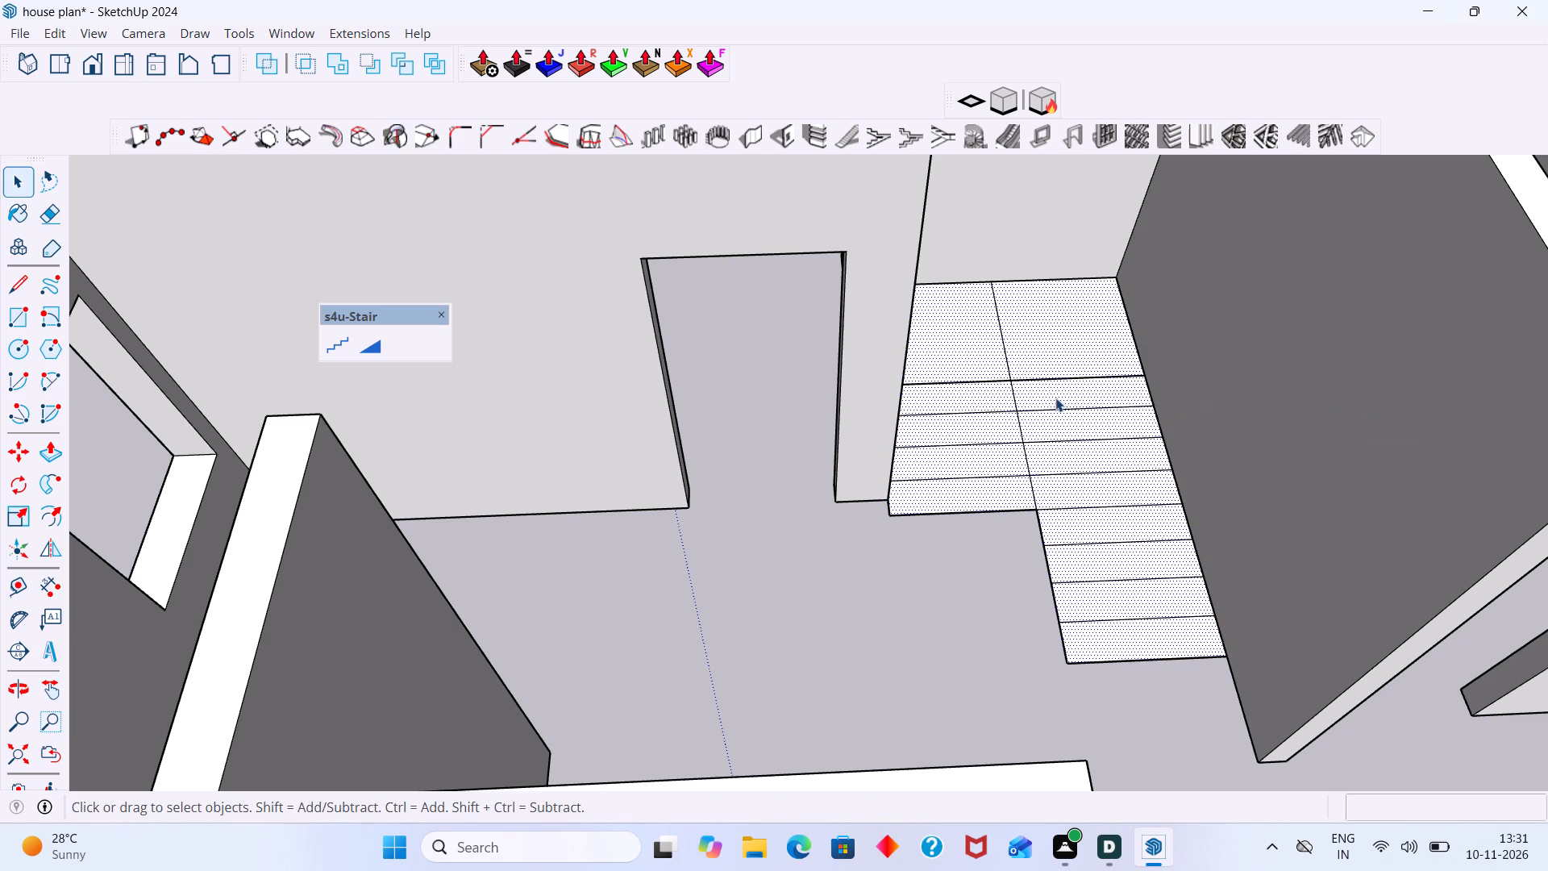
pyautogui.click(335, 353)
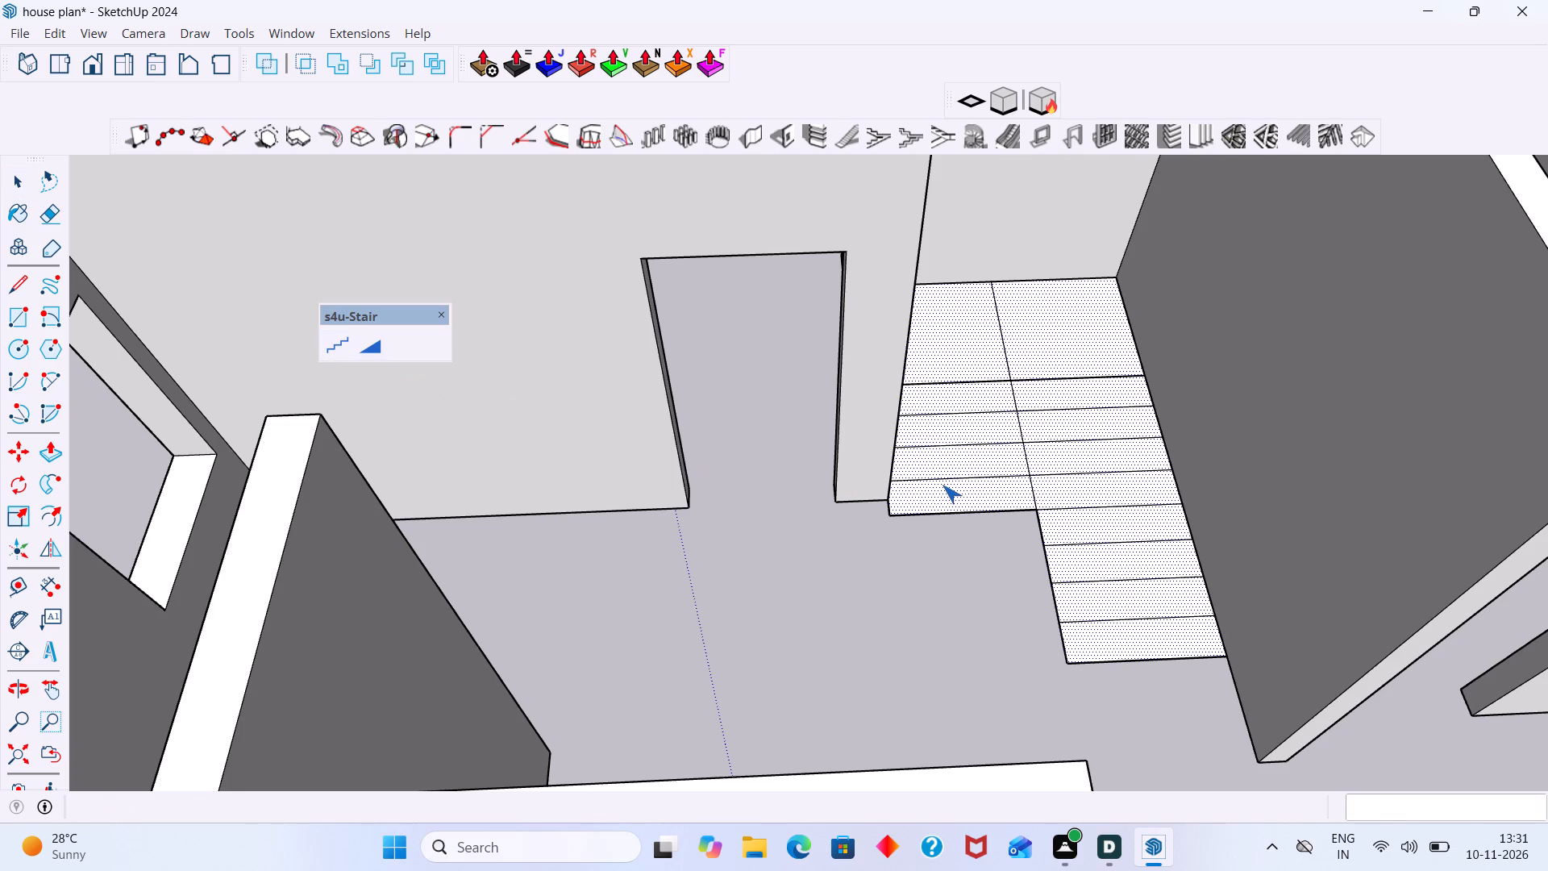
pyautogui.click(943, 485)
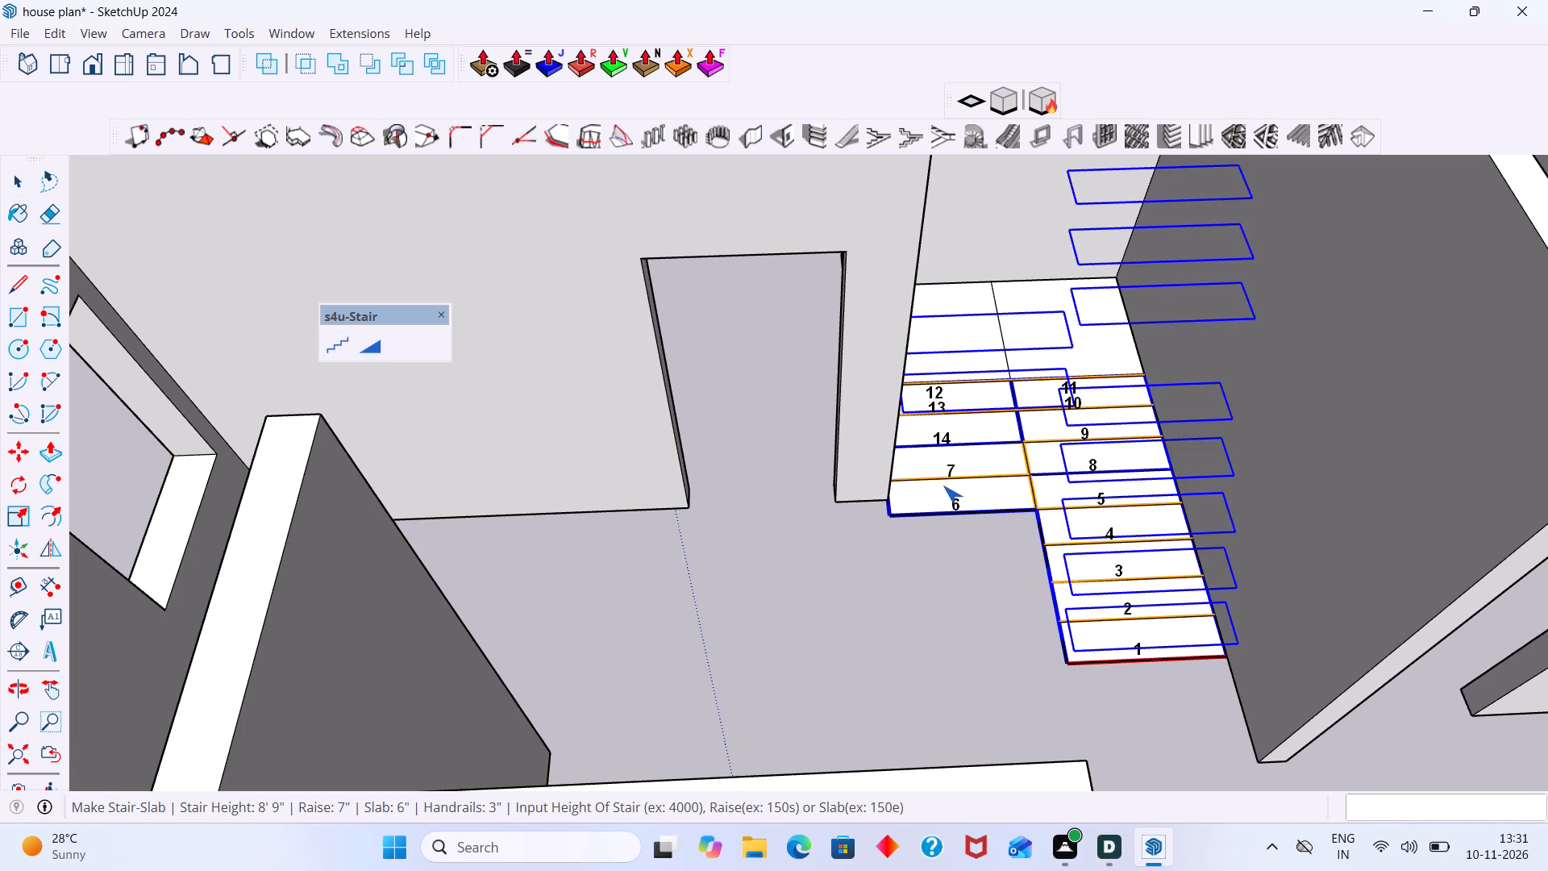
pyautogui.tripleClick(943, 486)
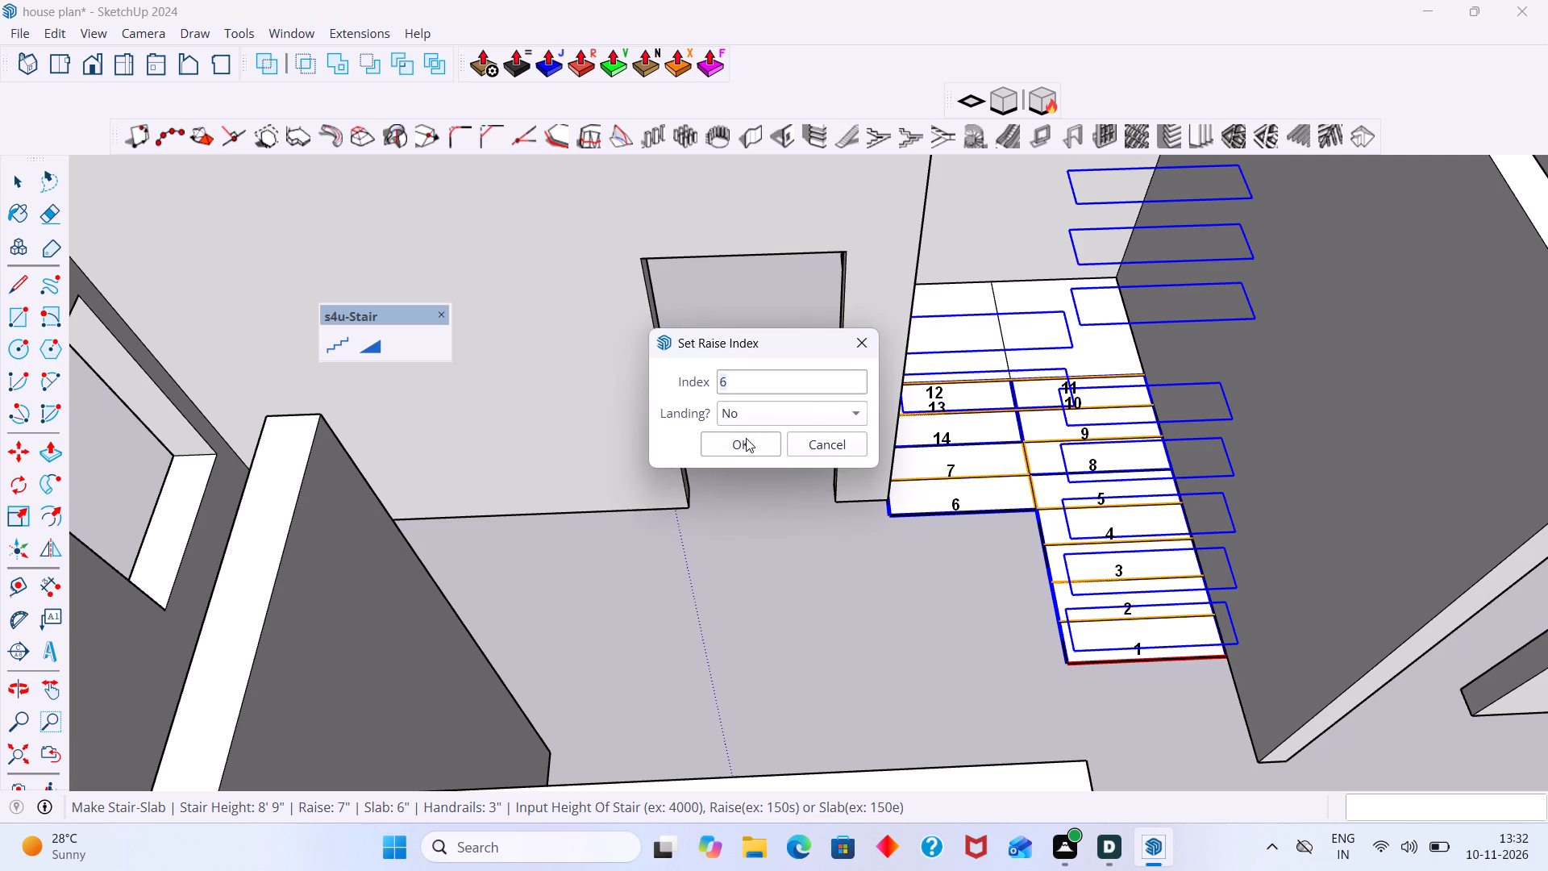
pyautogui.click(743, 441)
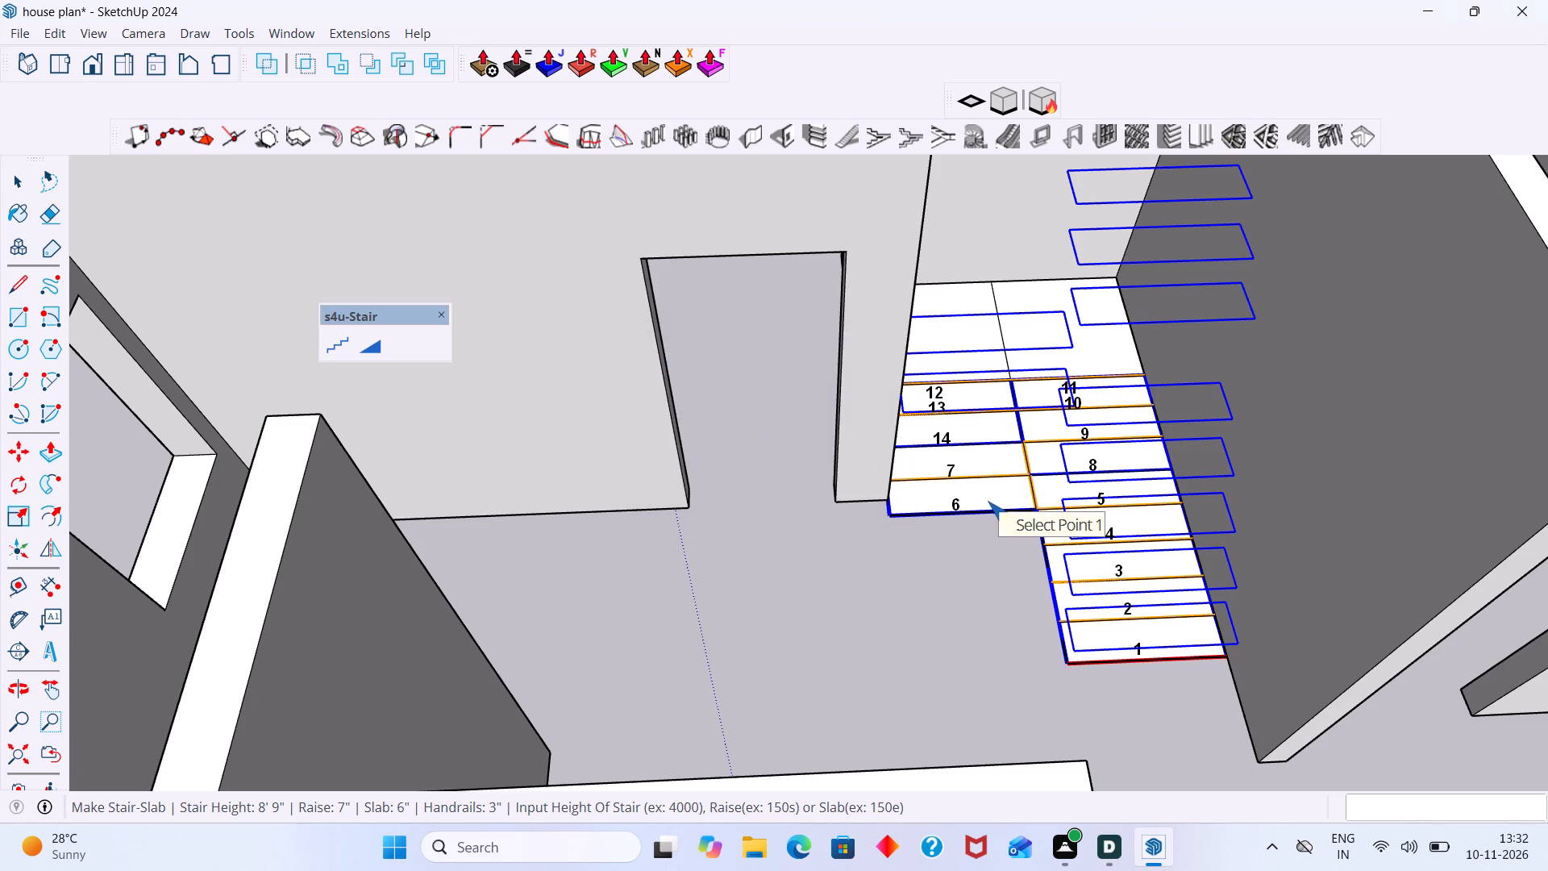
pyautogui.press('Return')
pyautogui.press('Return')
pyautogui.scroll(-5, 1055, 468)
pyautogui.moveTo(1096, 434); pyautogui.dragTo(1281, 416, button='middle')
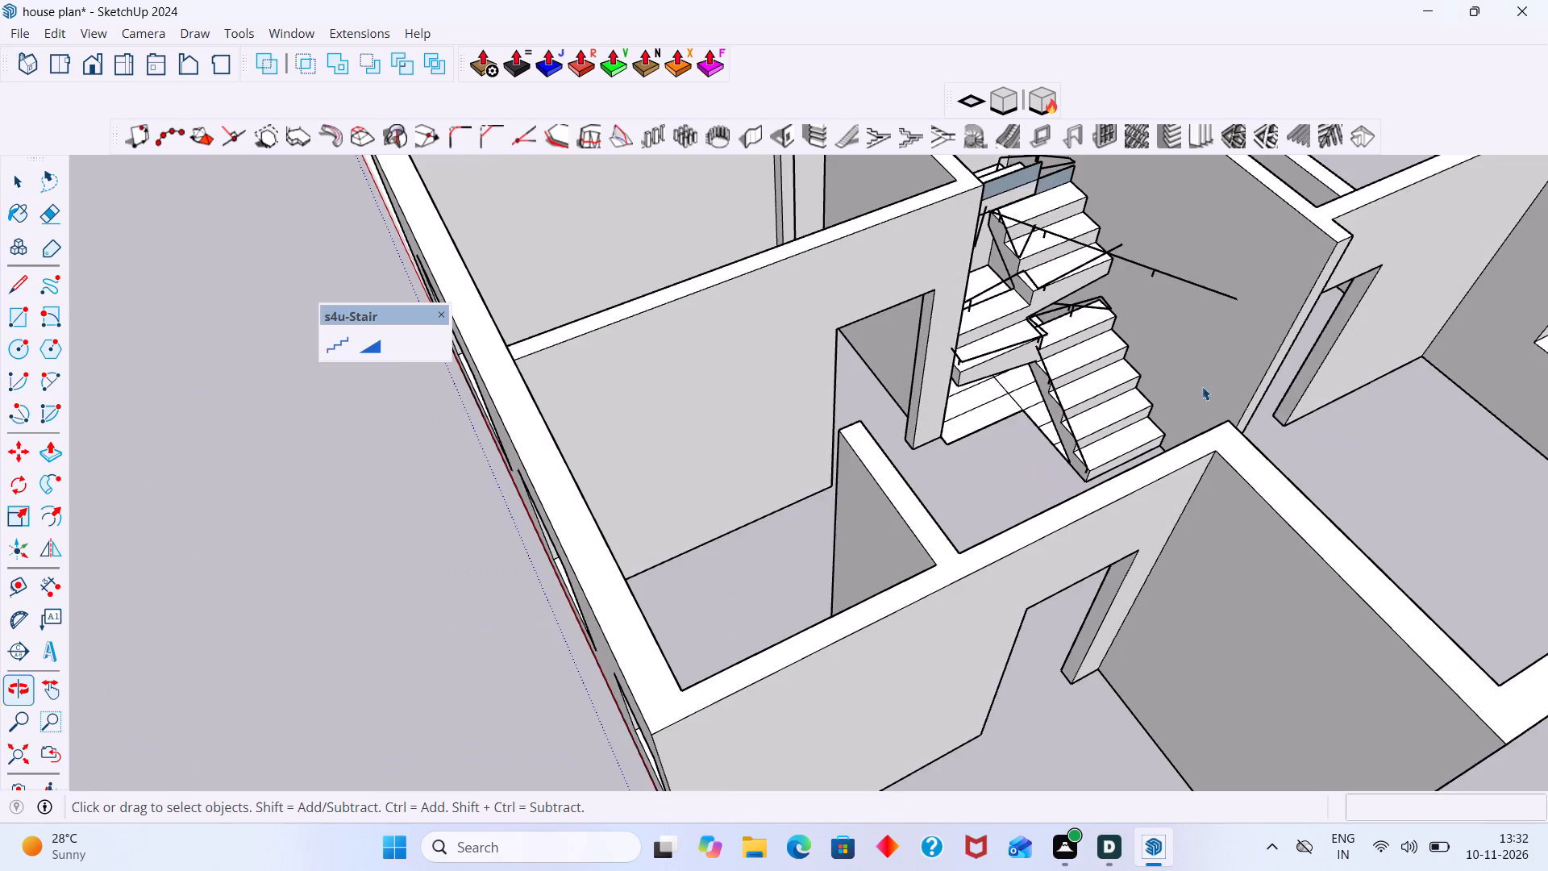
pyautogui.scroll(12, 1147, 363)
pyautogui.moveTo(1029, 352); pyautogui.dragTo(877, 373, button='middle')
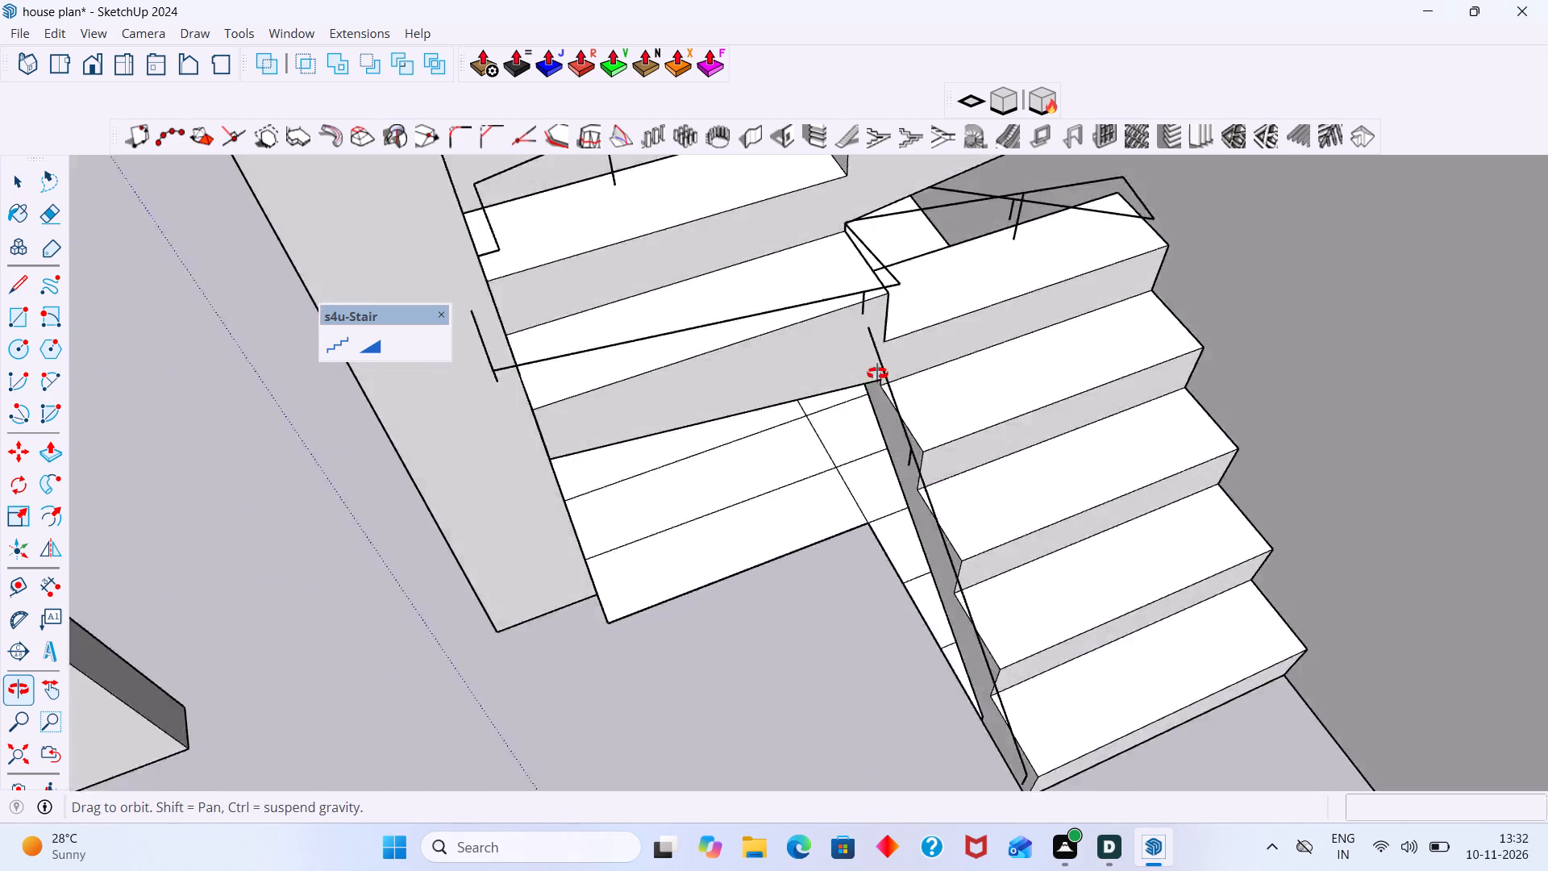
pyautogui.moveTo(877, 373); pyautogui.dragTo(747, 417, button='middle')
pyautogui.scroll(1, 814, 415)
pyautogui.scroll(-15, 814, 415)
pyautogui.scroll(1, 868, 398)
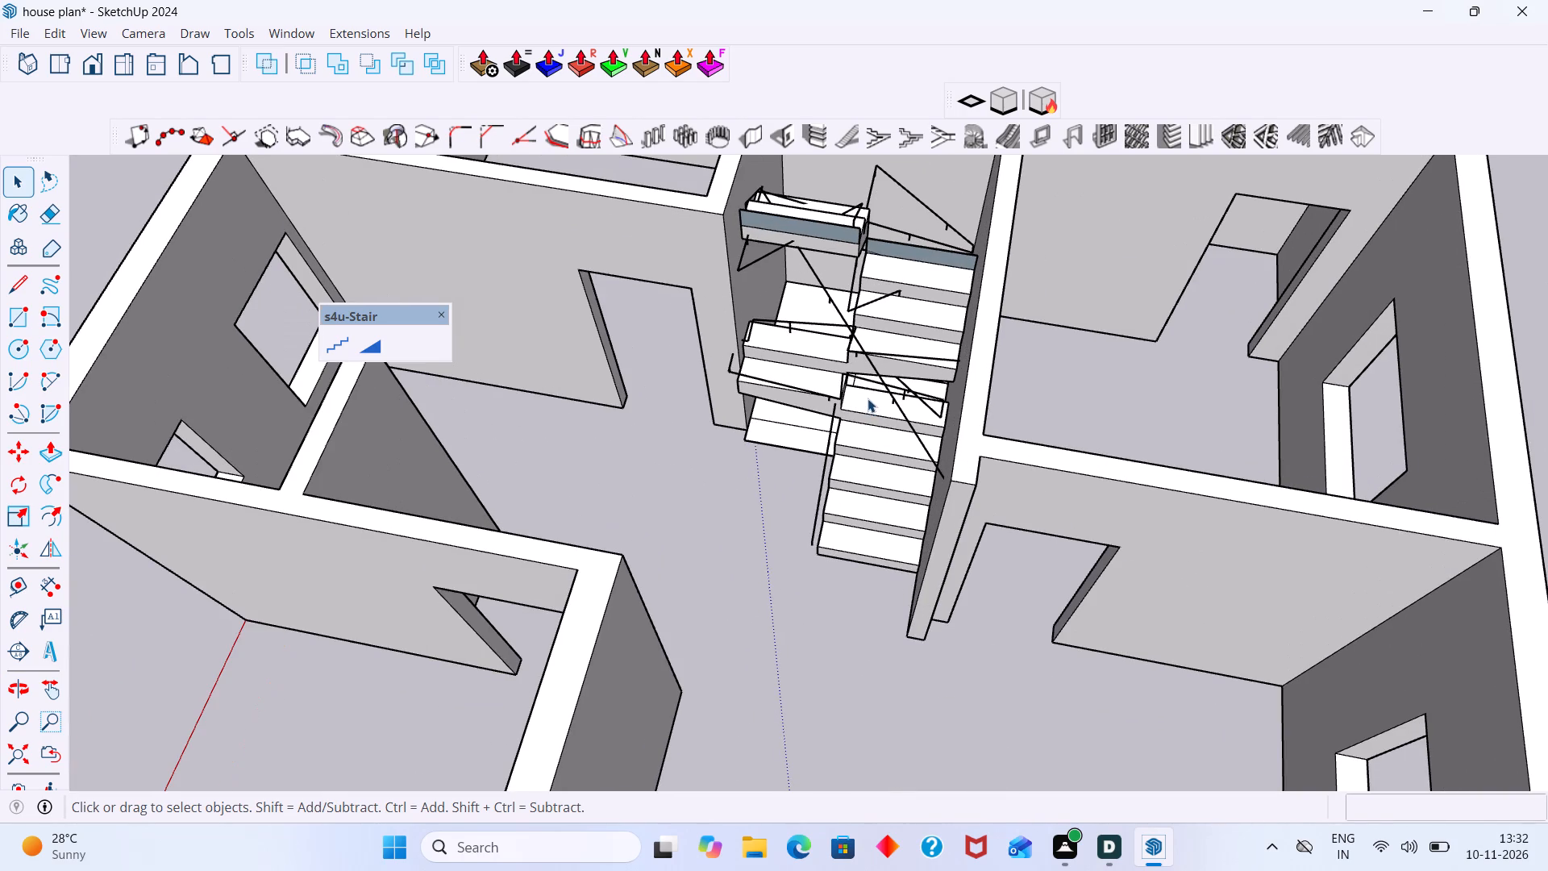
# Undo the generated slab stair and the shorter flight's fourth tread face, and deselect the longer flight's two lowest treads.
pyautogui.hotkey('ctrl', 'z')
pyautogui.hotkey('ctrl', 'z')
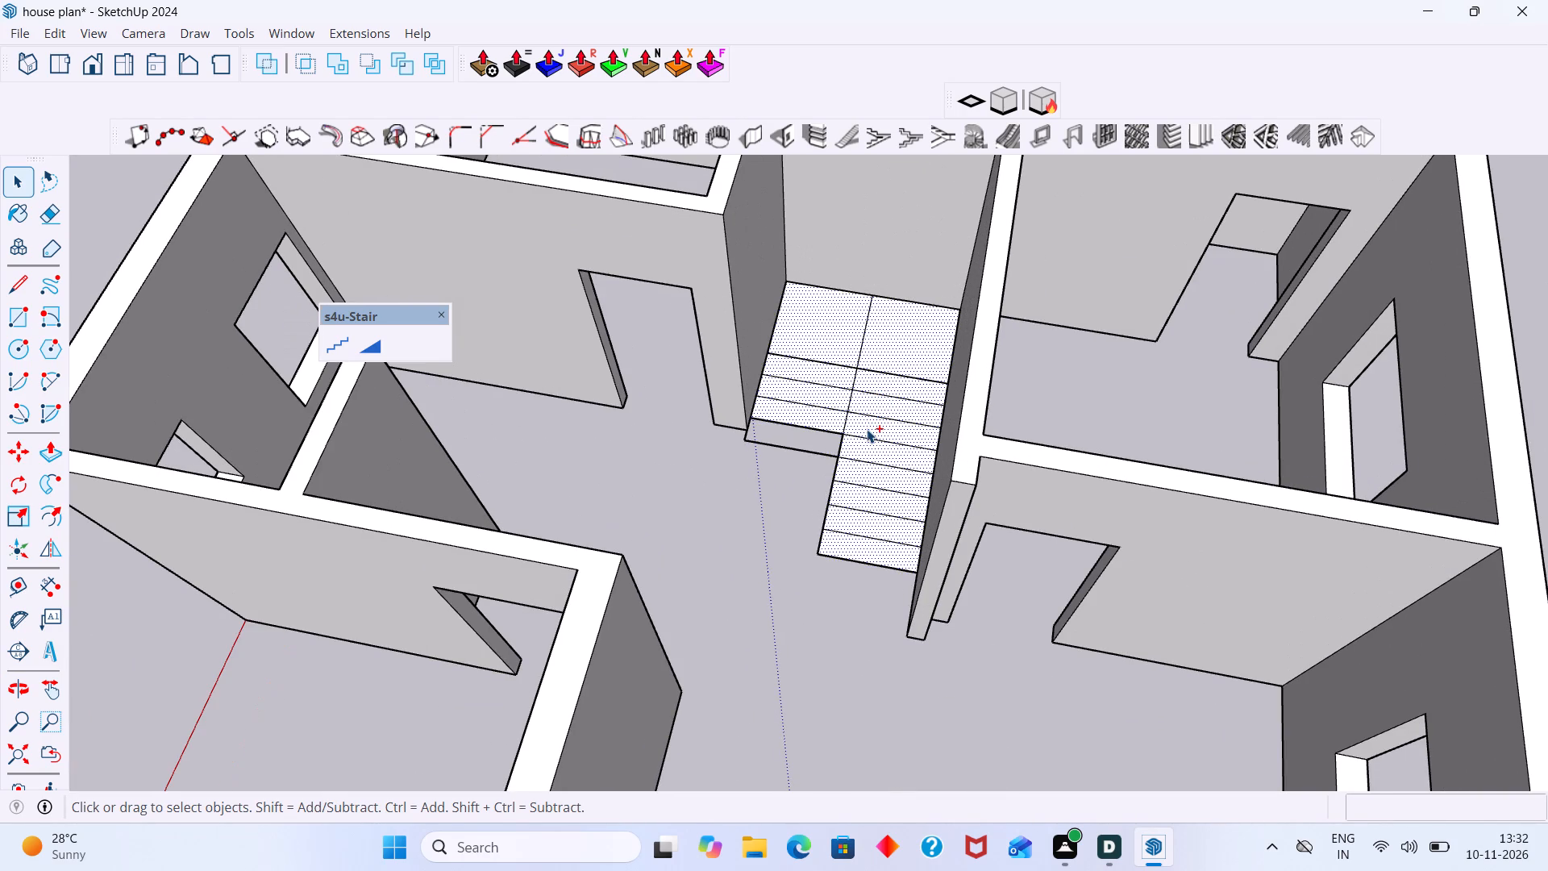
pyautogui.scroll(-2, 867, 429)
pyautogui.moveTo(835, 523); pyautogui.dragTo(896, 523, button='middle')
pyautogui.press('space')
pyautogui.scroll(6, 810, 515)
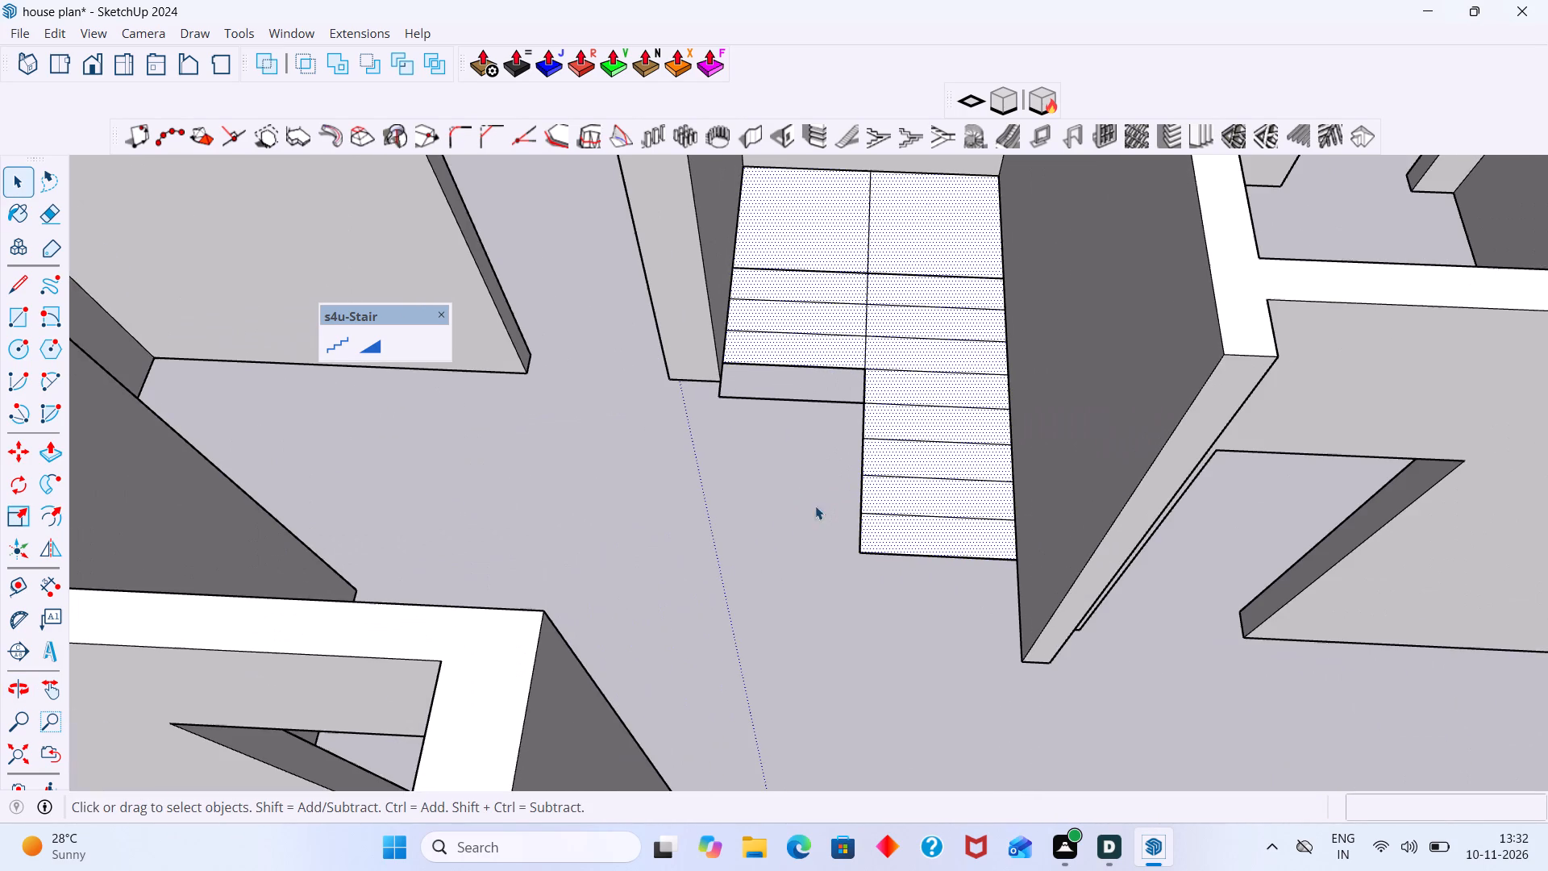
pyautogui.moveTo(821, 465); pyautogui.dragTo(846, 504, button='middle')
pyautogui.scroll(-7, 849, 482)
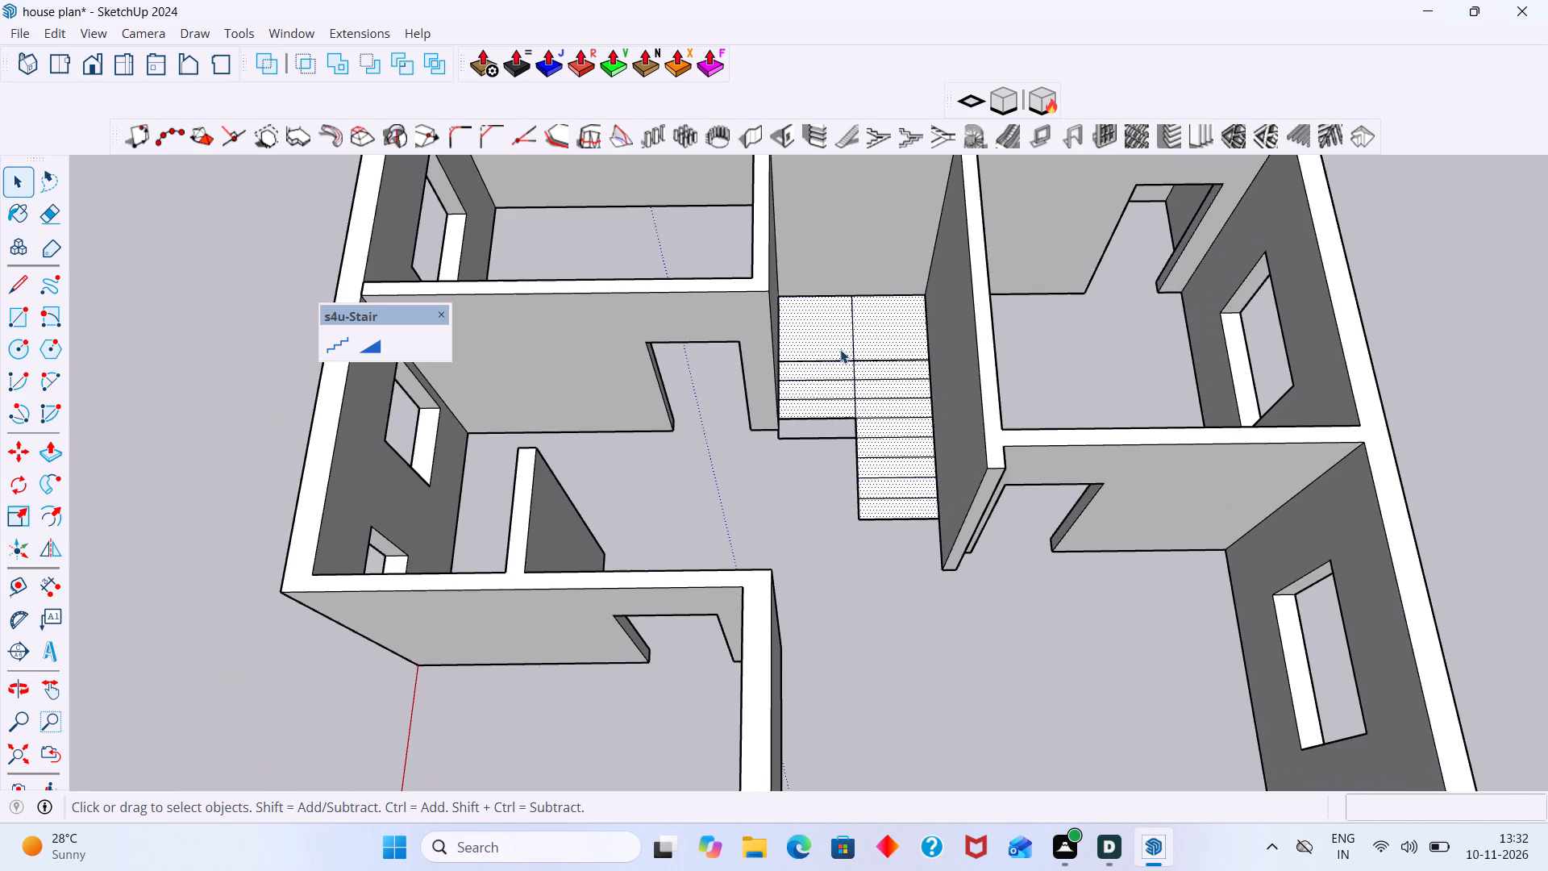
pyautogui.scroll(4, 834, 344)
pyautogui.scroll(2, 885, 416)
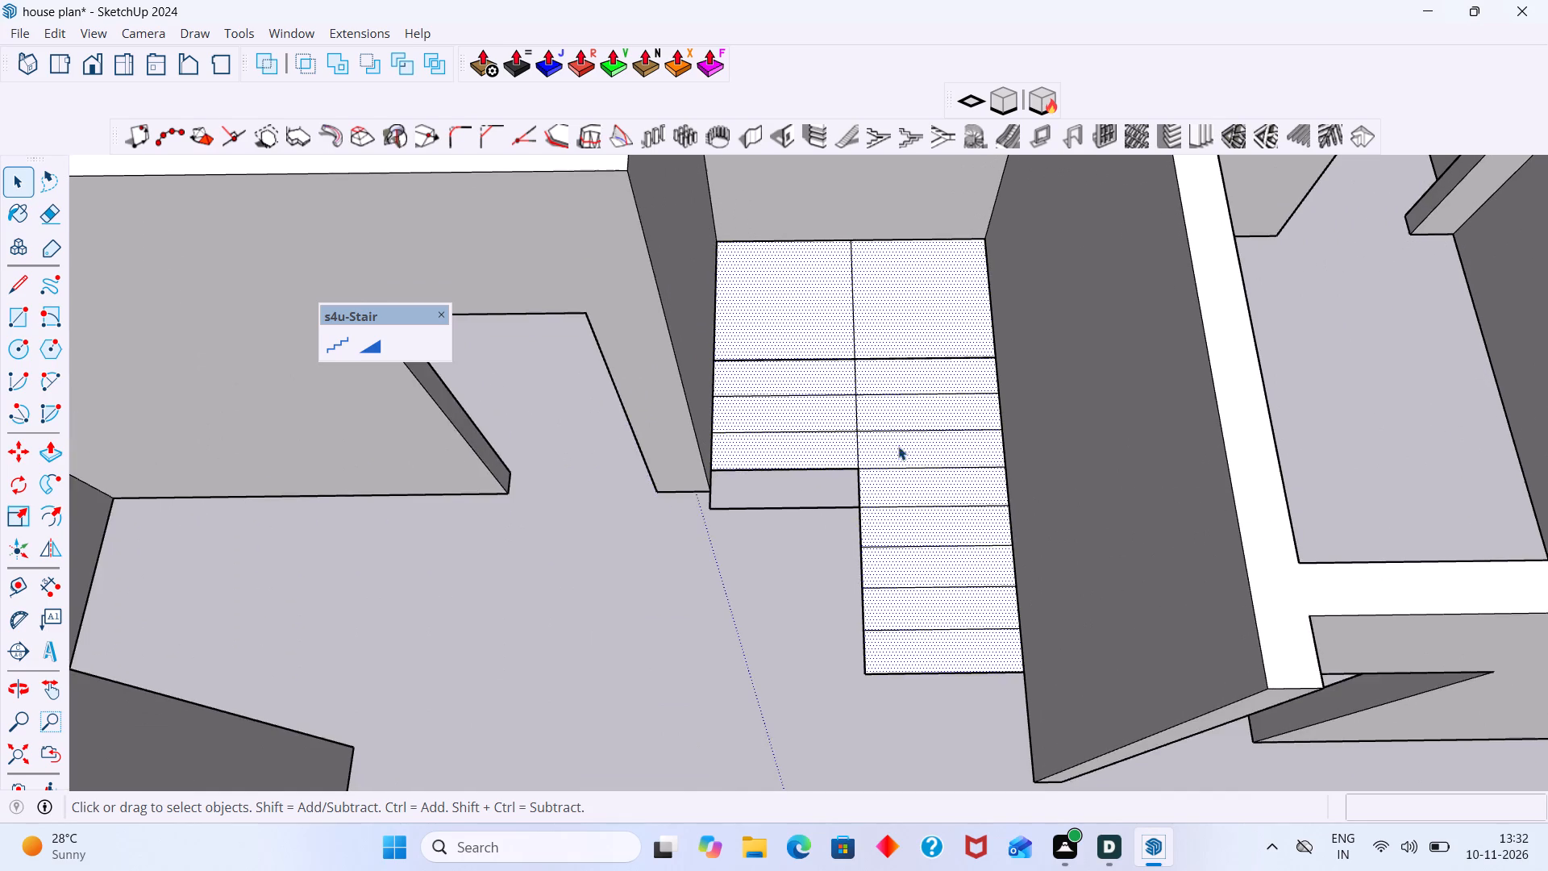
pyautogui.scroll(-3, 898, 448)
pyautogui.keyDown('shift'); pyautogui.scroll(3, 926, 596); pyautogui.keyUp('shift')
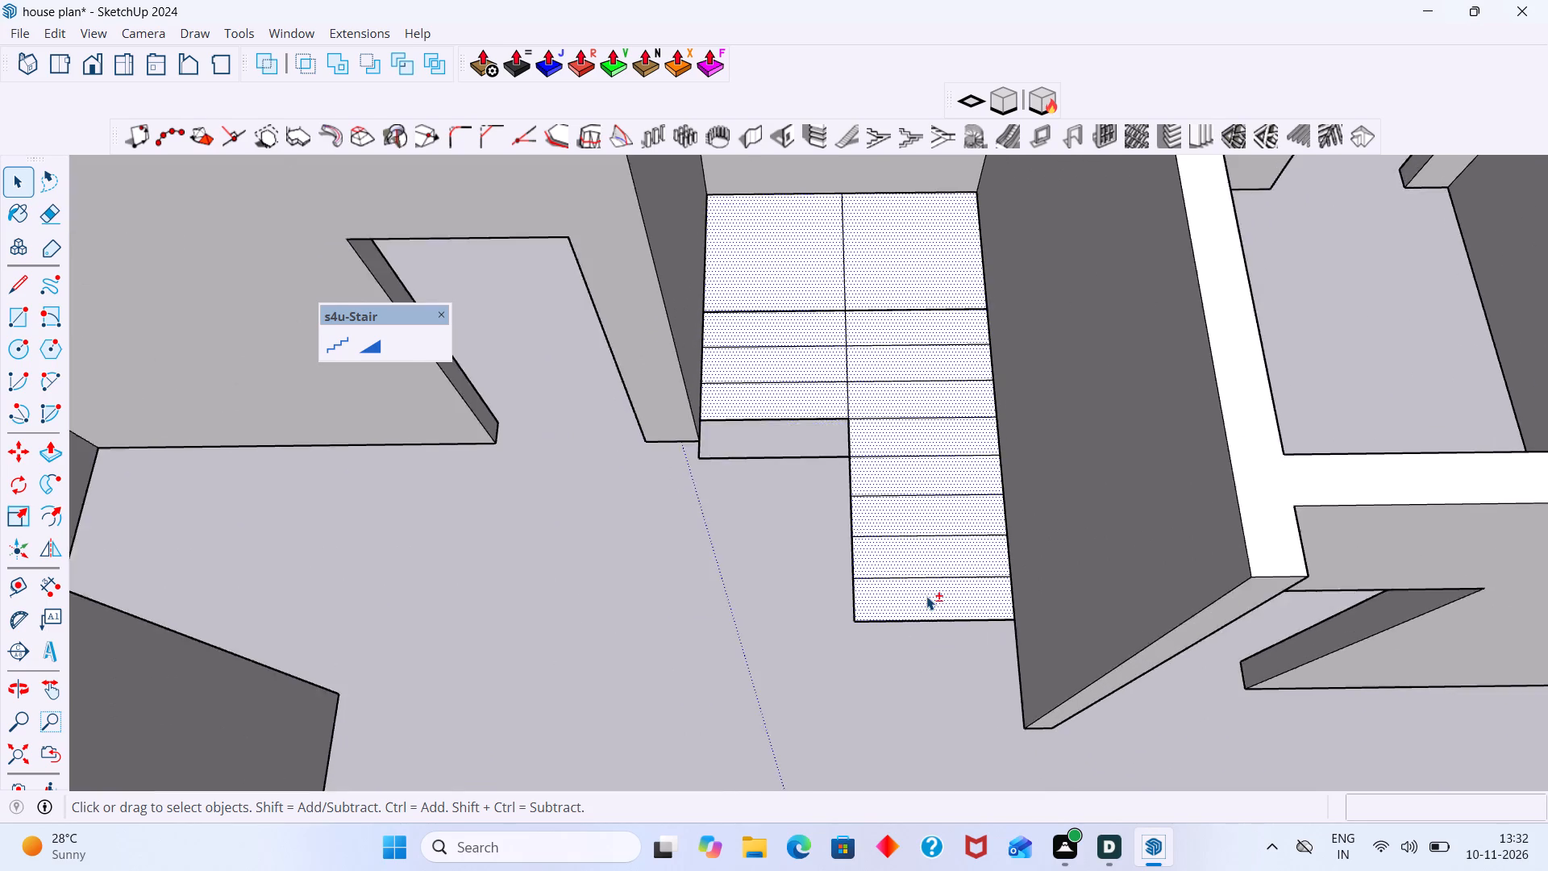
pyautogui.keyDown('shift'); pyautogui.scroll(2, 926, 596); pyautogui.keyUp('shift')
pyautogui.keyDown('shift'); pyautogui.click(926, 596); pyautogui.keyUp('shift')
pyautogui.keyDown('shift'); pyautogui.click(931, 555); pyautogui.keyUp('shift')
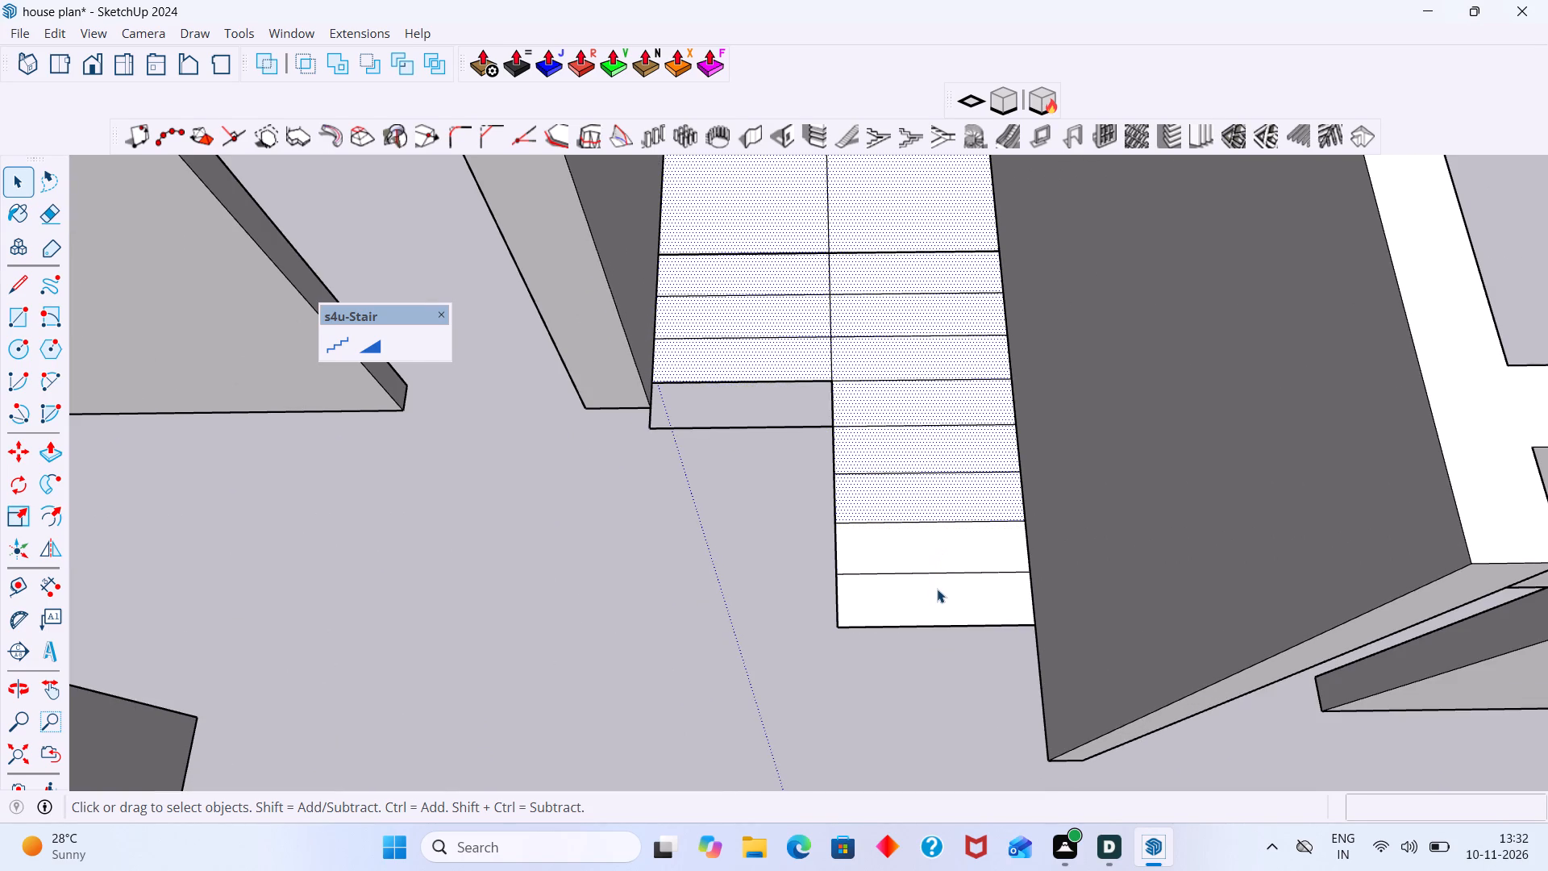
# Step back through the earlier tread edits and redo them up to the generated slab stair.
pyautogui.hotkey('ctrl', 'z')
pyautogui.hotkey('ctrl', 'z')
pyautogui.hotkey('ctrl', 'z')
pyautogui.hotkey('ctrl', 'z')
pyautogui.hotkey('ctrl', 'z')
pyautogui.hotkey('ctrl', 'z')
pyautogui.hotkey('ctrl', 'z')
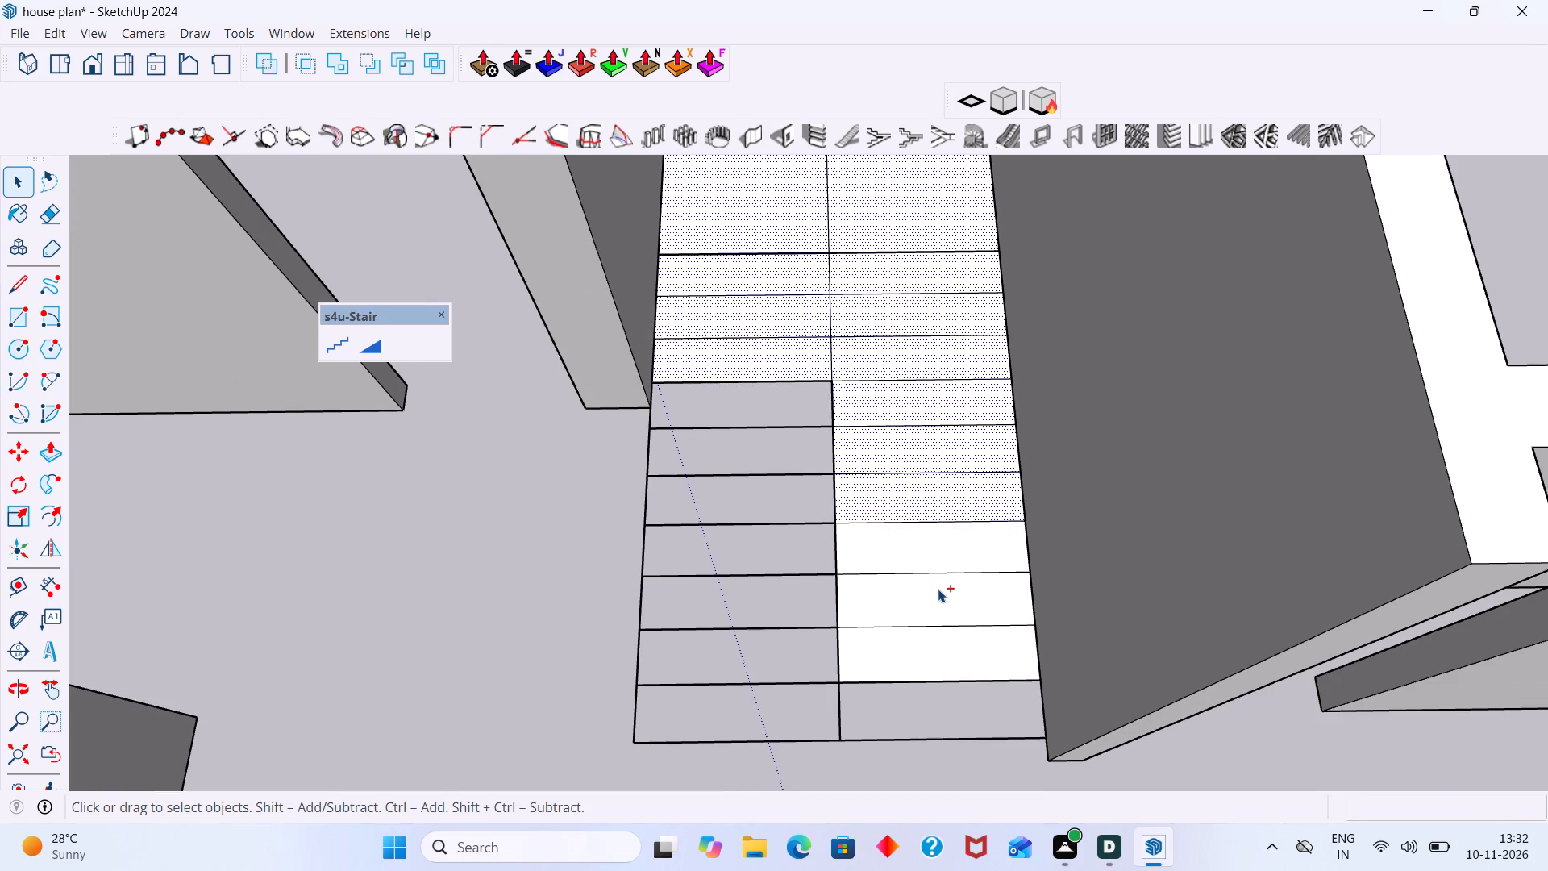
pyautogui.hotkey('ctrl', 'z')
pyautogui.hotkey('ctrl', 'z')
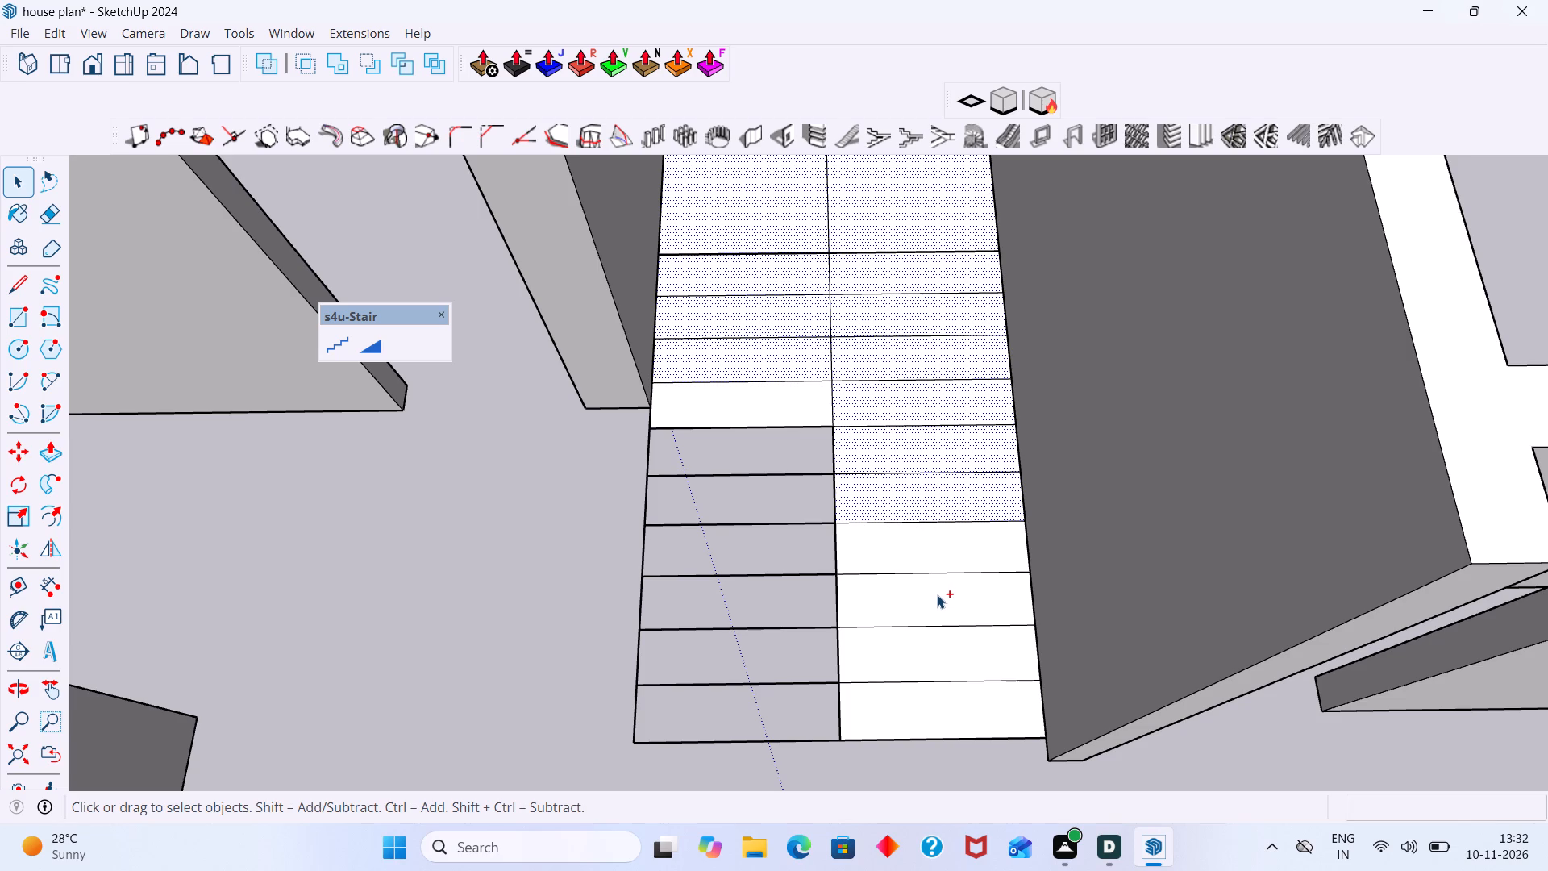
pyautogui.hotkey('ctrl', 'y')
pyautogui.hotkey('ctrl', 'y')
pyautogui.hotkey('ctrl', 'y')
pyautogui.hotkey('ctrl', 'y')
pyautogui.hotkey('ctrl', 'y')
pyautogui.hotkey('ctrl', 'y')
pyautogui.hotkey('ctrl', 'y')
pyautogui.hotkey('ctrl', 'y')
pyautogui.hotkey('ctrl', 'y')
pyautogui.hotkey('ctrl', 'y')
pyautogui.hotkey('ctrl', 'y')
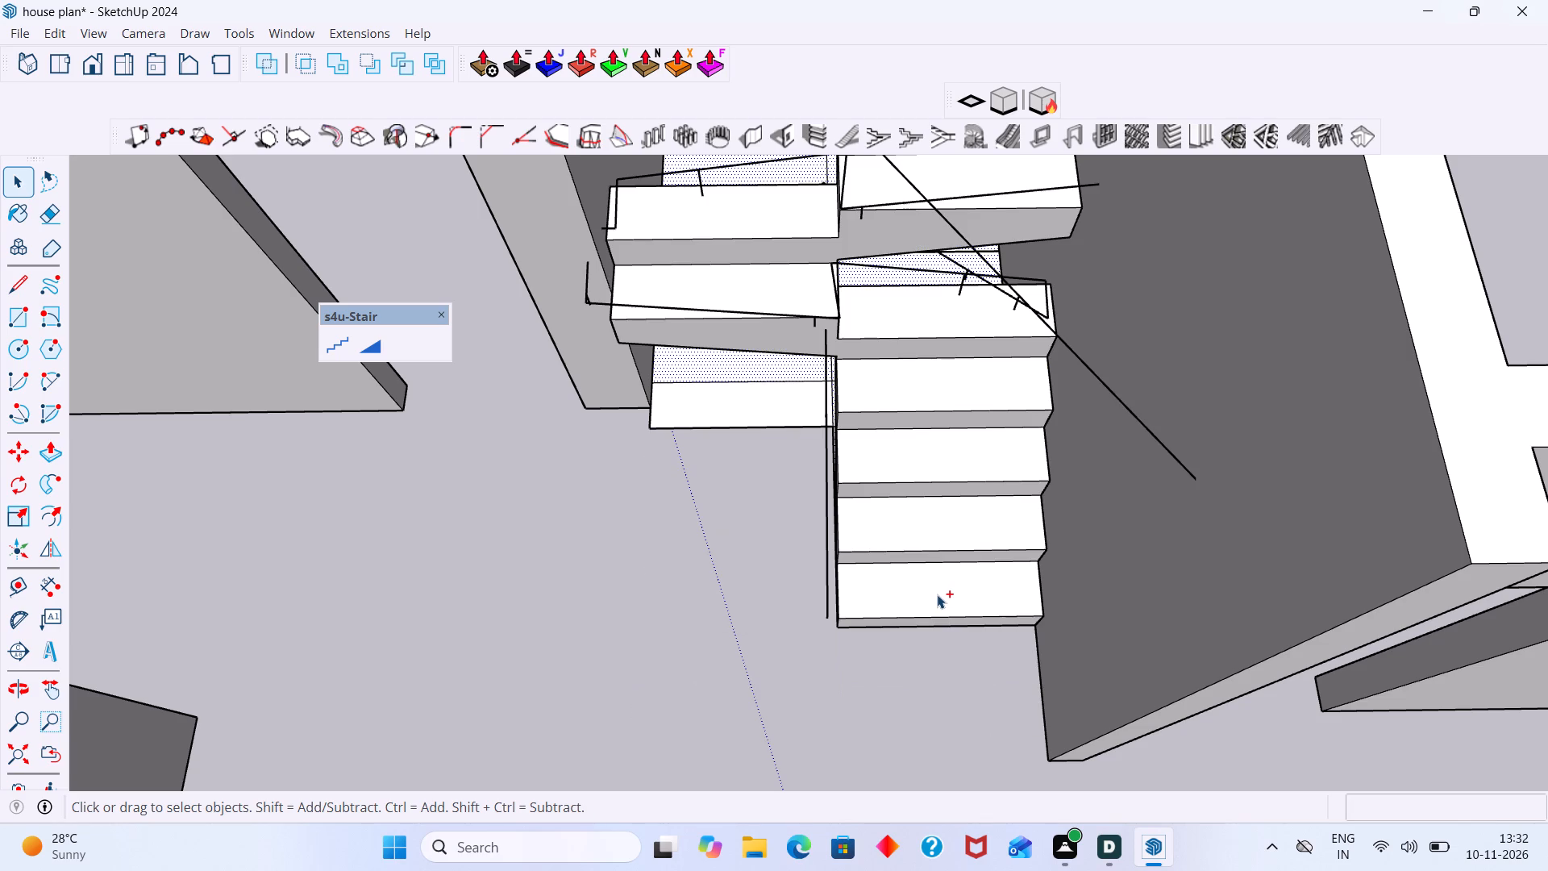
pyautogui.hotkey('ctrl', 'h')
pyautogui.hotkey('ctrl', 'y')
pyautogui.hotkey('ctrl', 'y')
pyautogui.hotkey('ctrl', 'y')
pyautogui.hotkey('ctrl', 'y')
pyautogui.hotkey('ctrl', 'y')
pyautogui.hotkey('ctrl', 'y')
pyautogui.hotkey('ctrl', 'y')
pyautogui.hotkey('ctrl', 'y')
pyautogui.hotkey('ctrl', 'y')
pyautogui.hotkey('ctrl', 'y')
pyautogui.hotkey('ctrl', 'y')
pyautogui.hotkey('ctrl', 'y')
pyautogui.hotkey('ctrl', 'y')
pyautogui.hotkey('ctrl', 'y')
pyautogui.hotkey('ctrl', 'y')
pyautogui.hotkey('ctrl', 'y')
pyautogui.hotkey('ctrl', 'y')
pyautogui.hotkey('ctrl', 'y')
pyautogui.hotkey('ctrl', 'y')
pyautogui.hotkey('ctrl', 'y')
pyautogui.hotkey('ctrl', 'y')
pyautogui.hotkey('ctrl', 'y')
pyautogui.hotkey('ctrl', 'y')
# Undo the slab stair and the tread edits back to before the shorter flight's fourth tread rectangle.
pyautogui.hotkey('ctrl', 'z')
pyautogui.hotkey('ctrl', 'z')
pyautogui.hotkey('ctrl', 'z')
pyautogui.hotkey('ctrl', 'z')
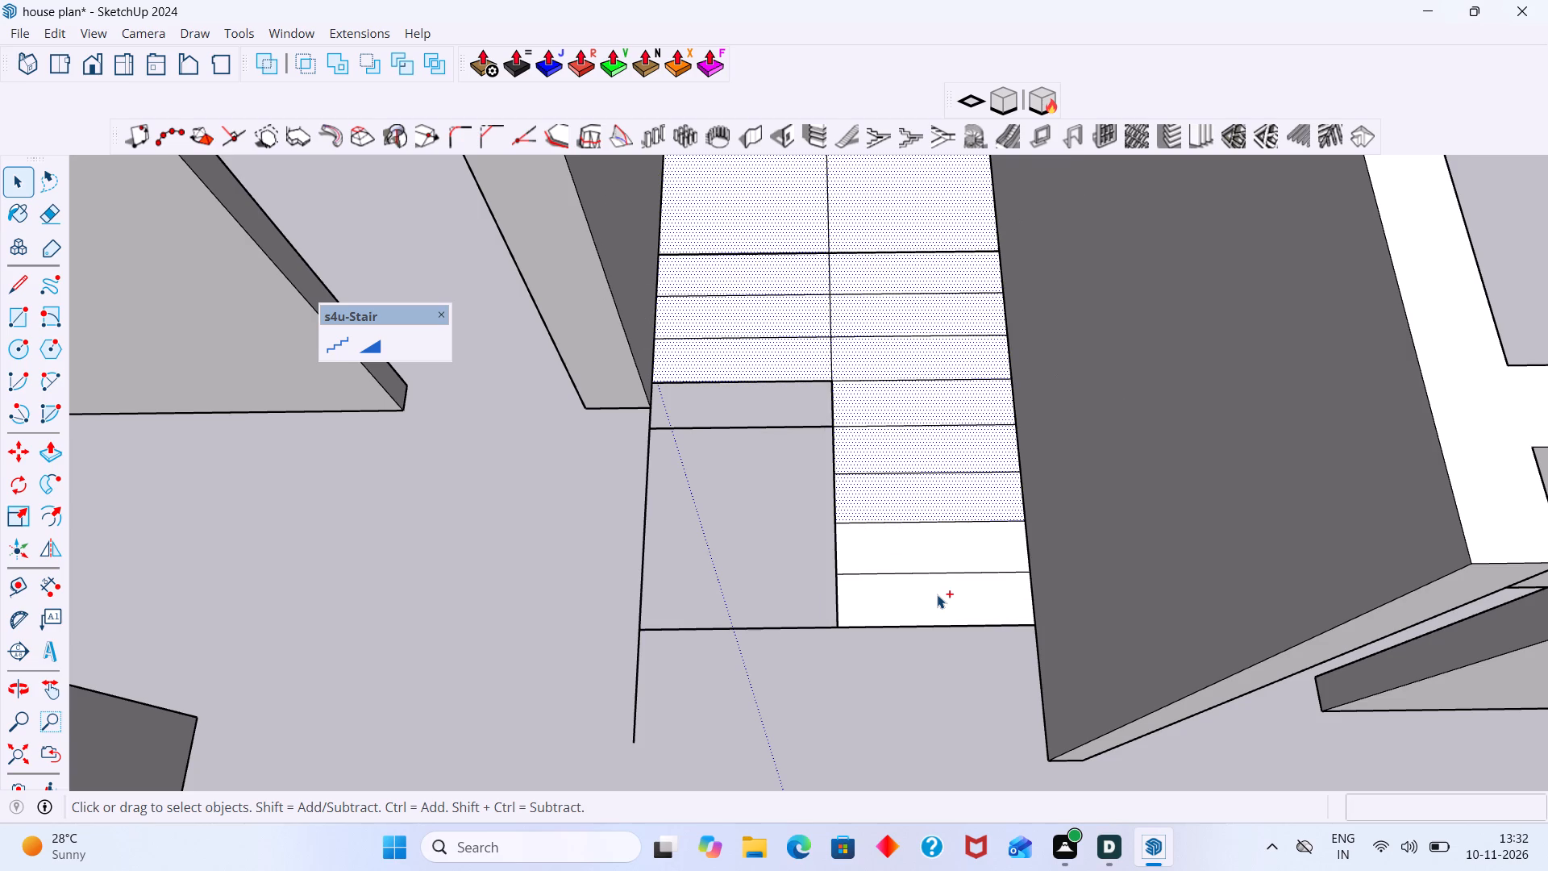
# Erase the leftover outline edges in front of the shorter flight's third tread, including the long side edge.
pyautogui.press('e')
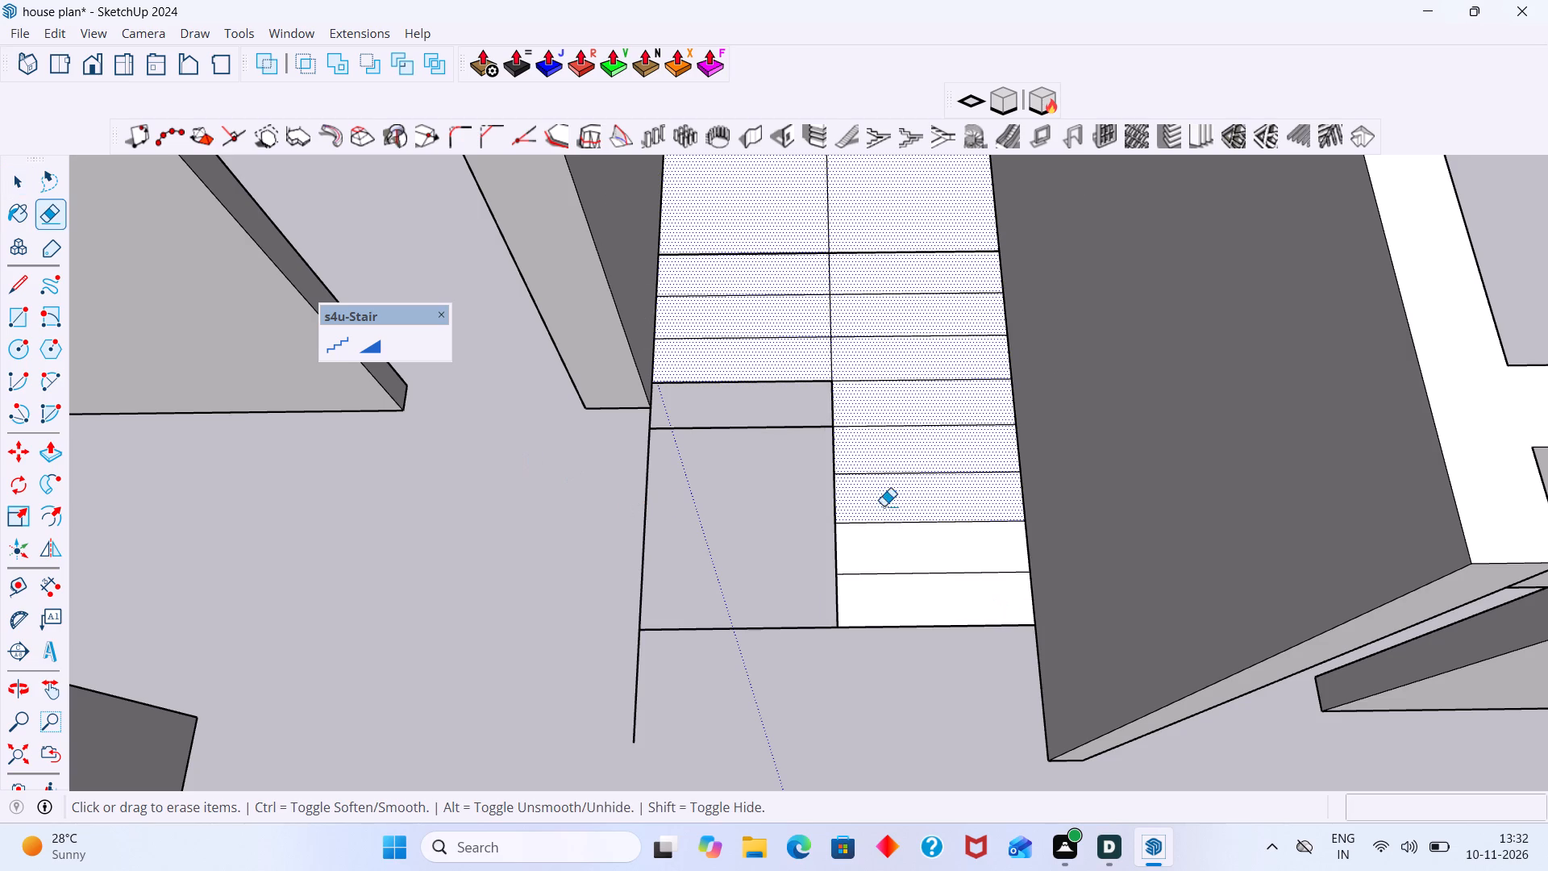
pyautogui.moveTo(820, 416); pyautogui.dragTo(742, 653)
pyautogui.moveTo(721, 552); pyautogui.dragTo(604, 565)
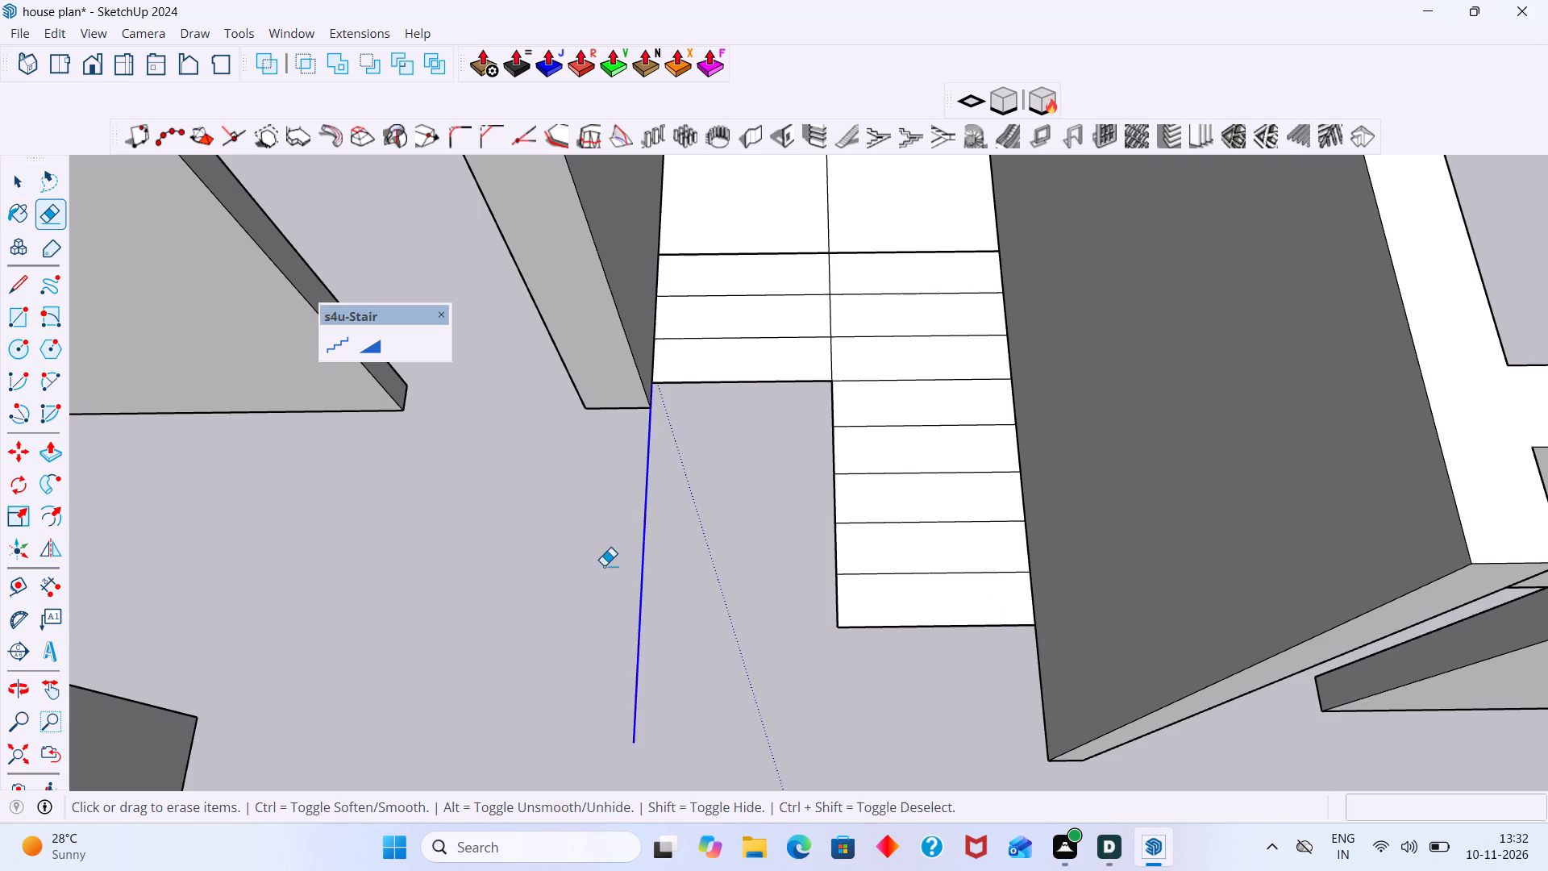
pyautogui.moveTo(604, 565); pyautogui.dragTo(604, 566)
pyautogui.scroll(-5, 757, 577)
pyautogui.moveTo(757, 555); pyautogui.dragTo(886, 532, button='middle')
pyautogui.scroll(1, 813, 517)
pyautogui.press('space')
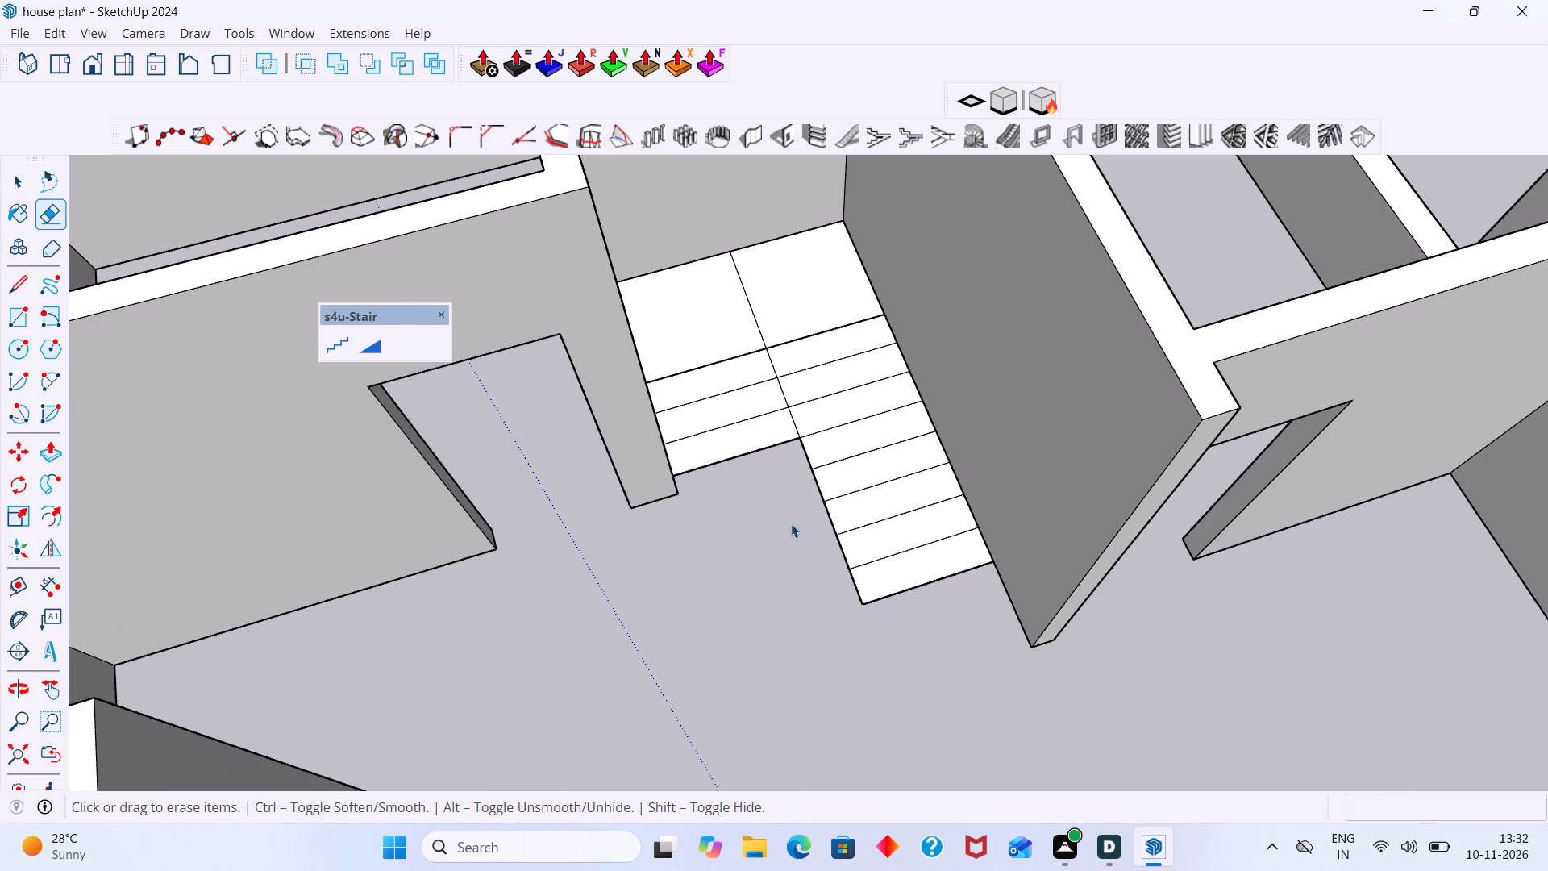
# Close the floating s4u-Stair toolbar.
pyautogui.scroll(4, 765, 555)
pyautogui.click(766, 550)
pyautogui.scroll(-7, 787, 485)
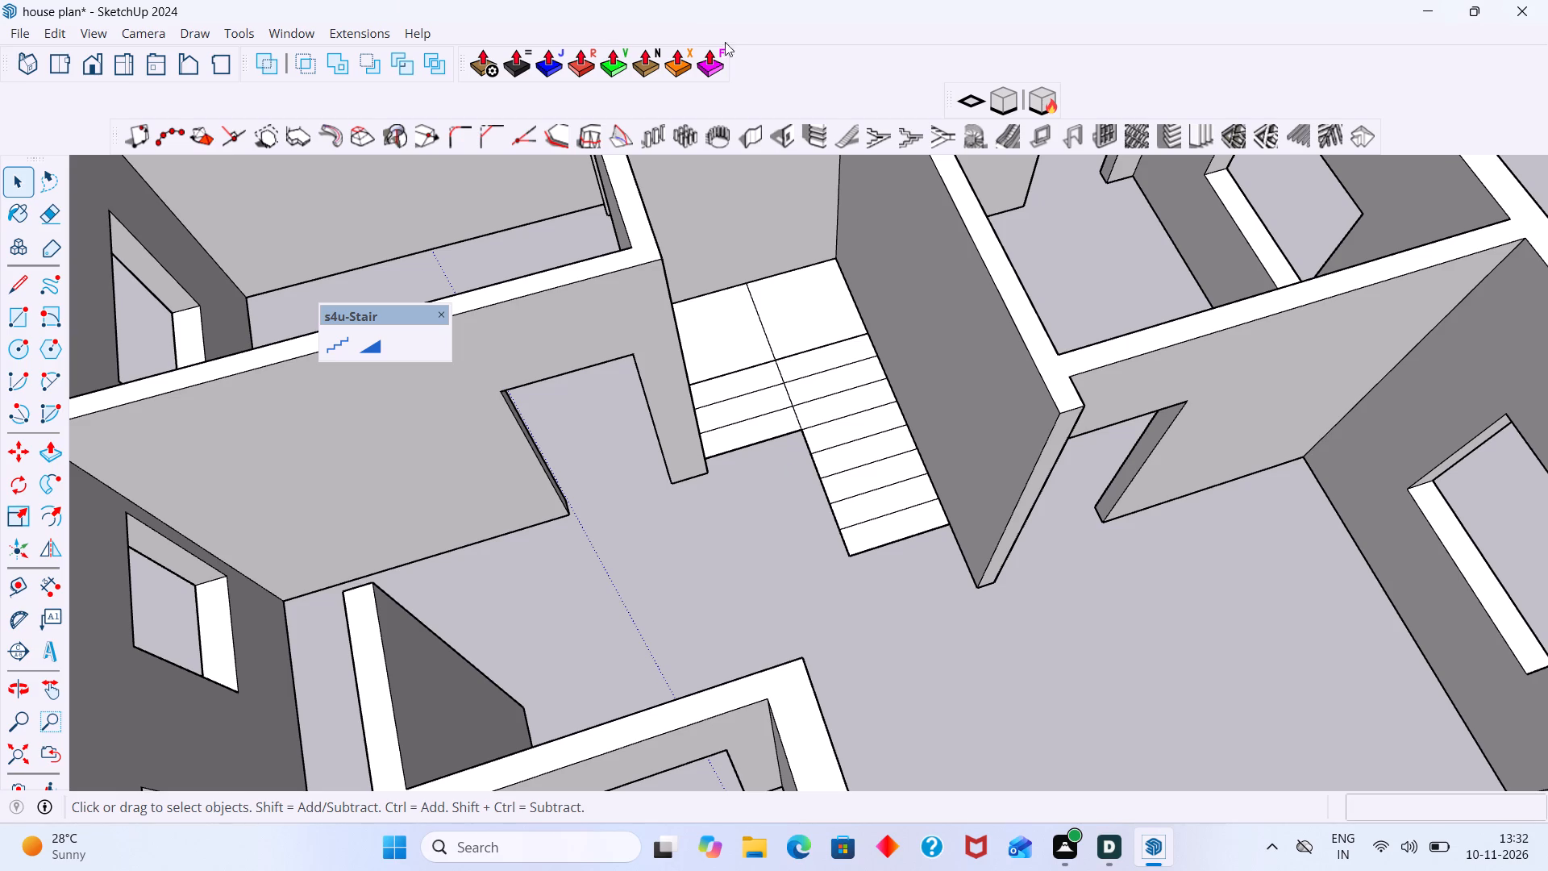
pyautogui.click(438, 308)
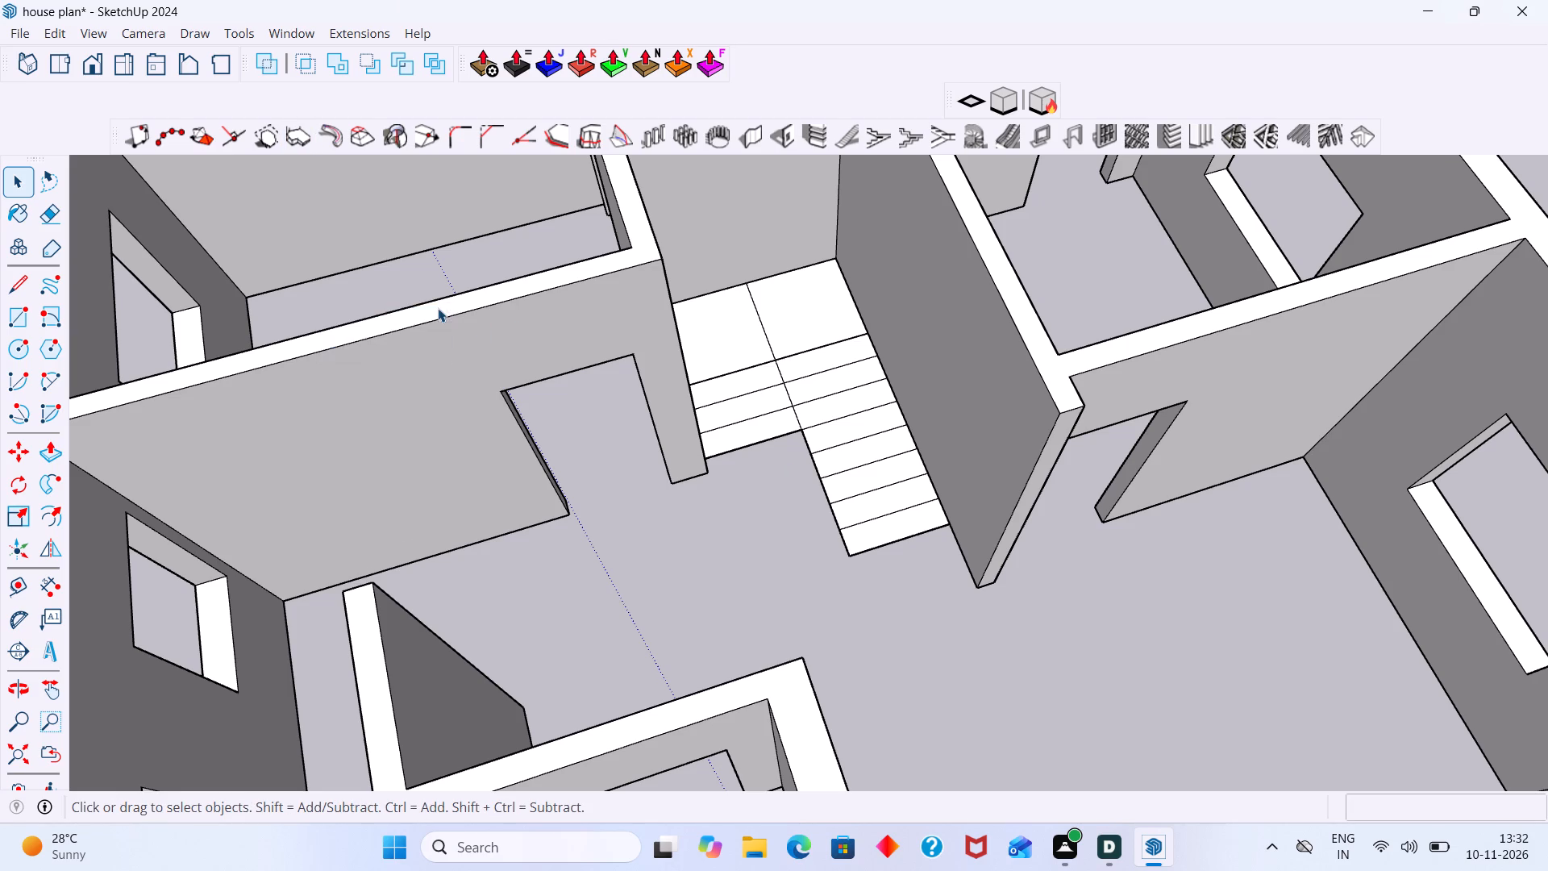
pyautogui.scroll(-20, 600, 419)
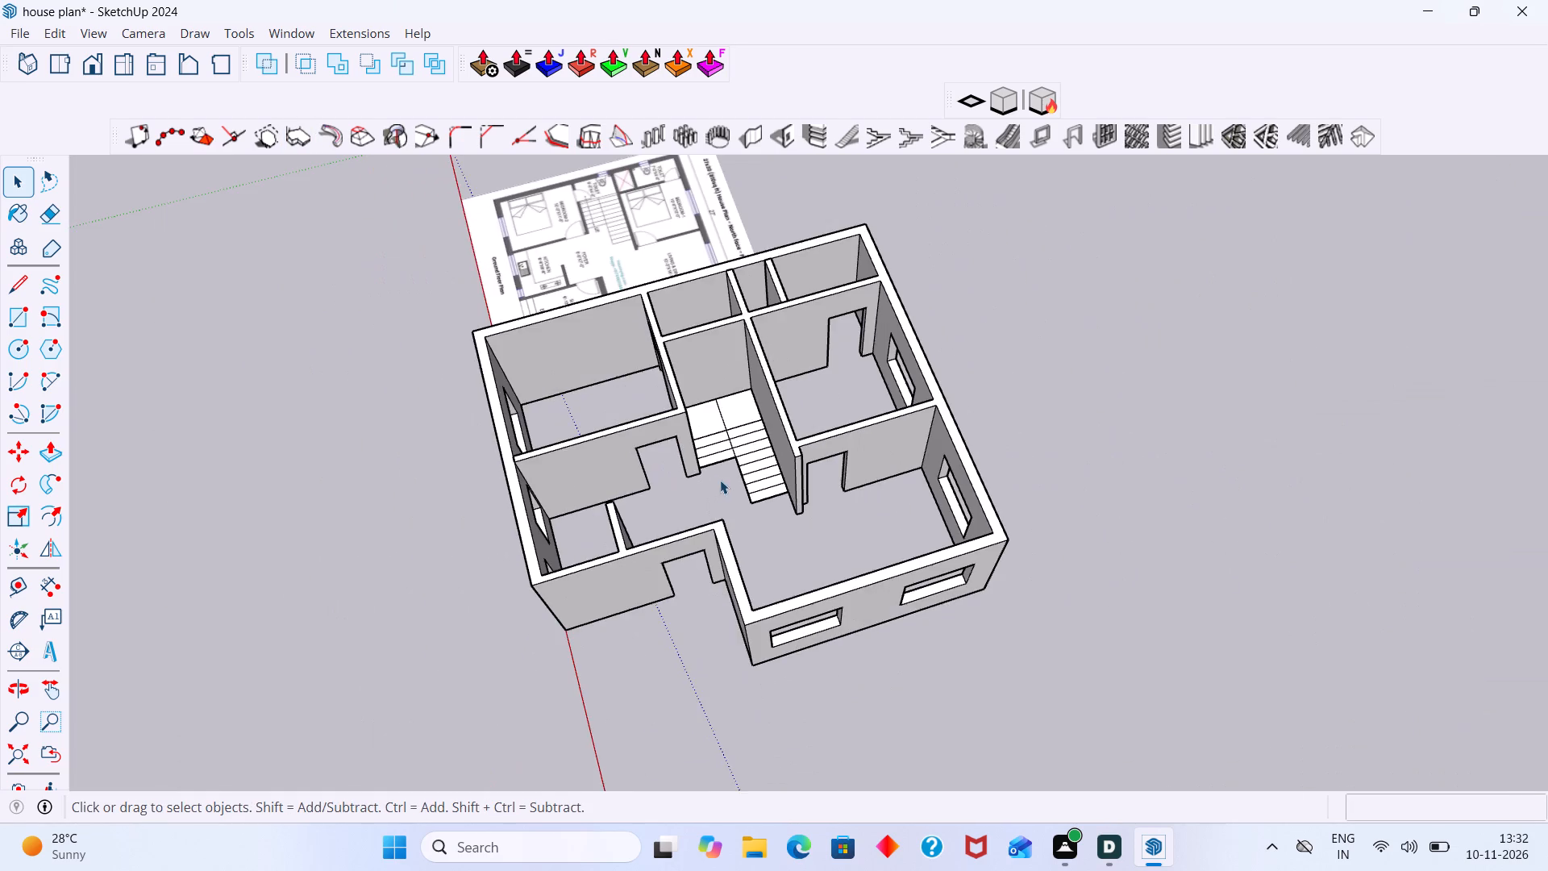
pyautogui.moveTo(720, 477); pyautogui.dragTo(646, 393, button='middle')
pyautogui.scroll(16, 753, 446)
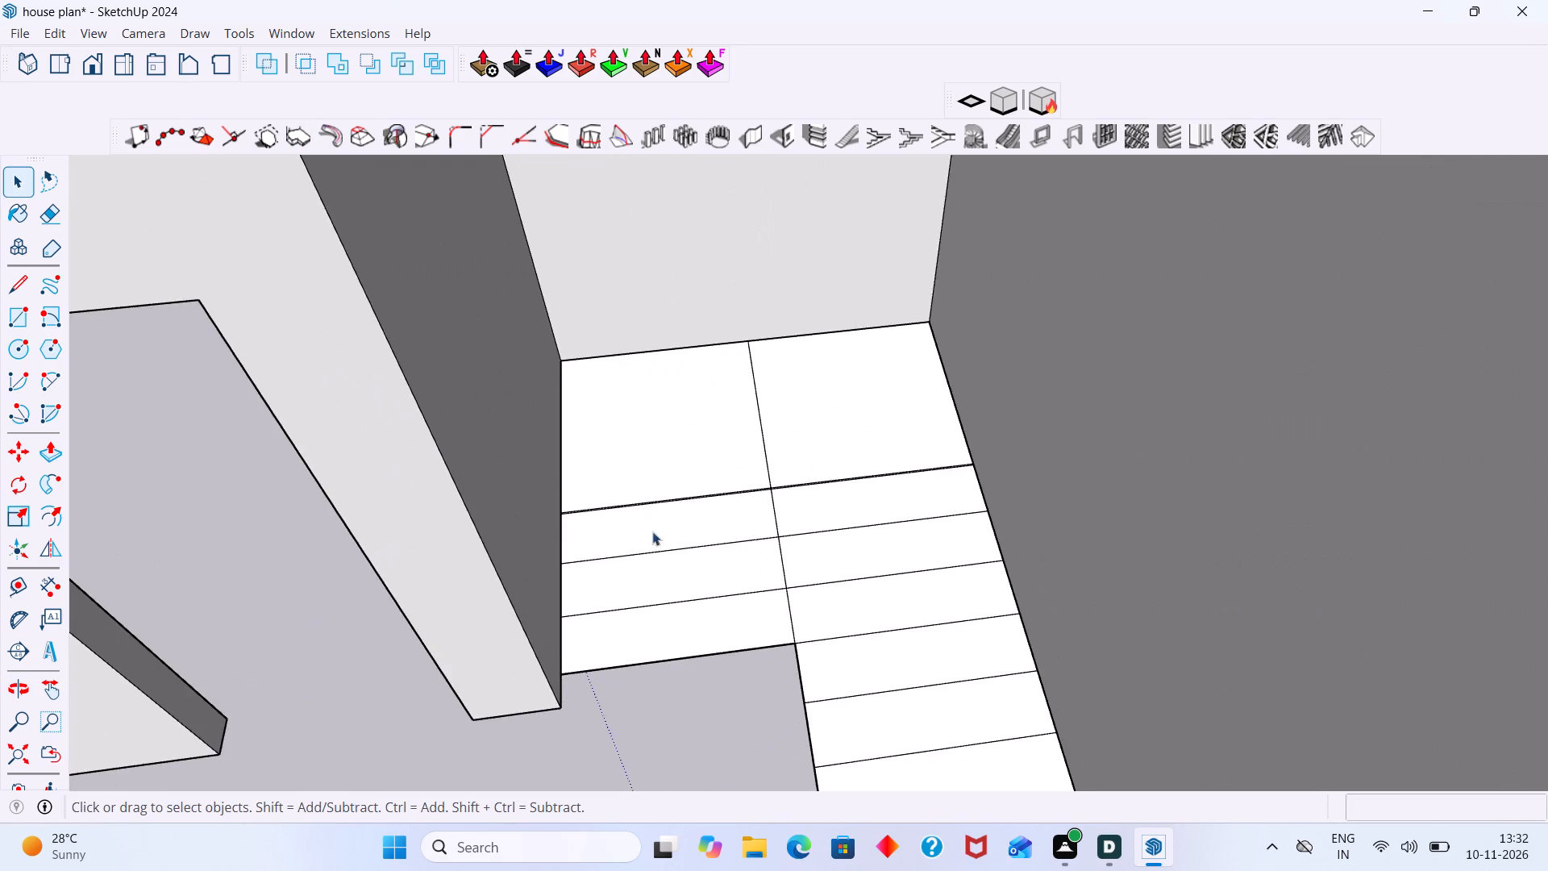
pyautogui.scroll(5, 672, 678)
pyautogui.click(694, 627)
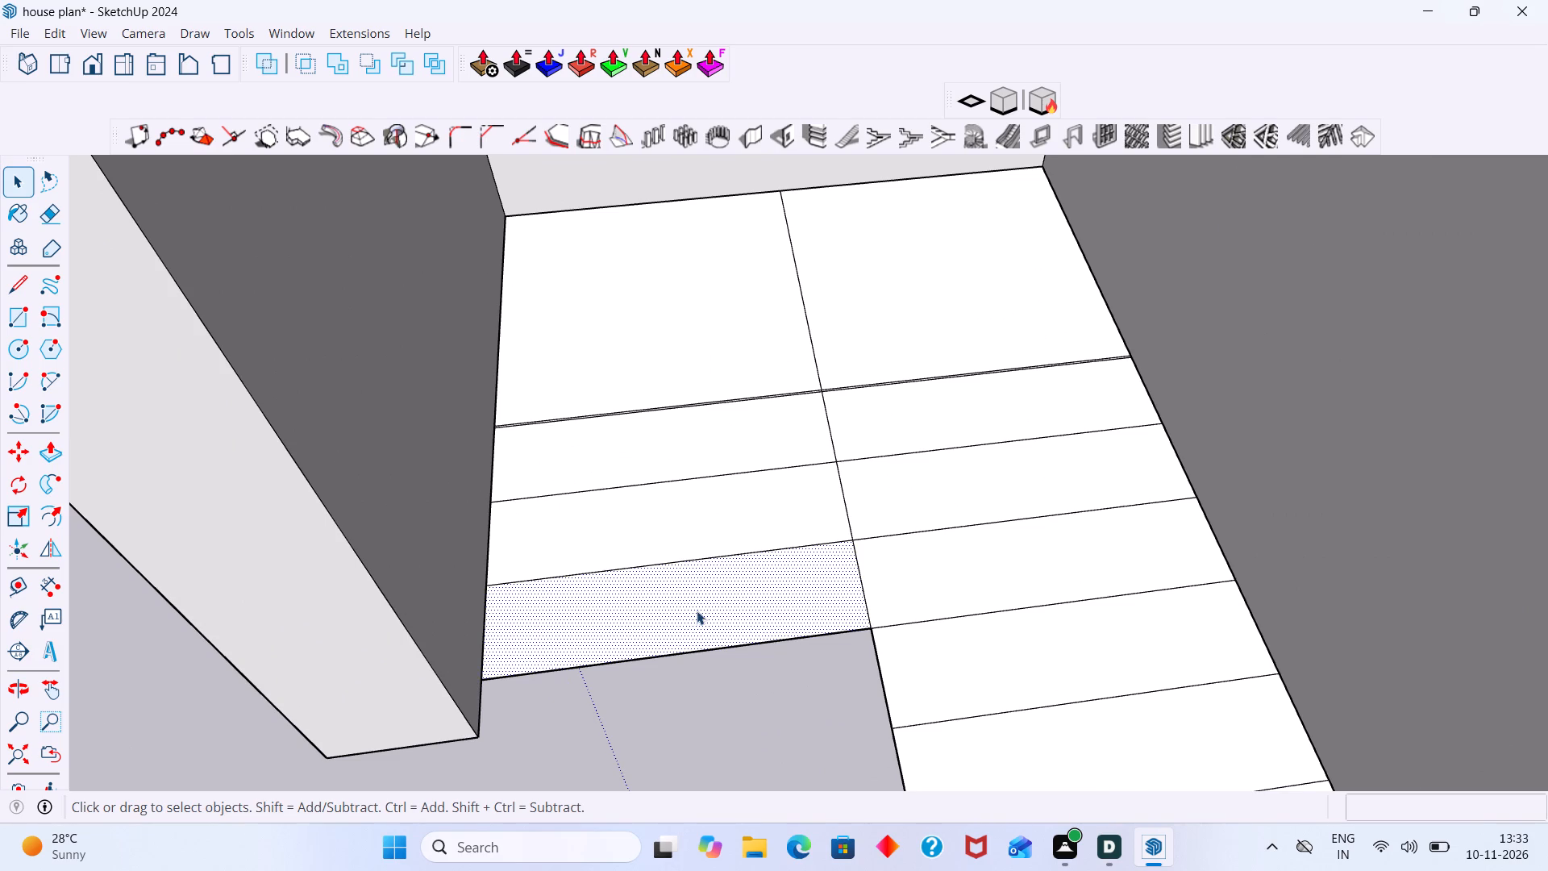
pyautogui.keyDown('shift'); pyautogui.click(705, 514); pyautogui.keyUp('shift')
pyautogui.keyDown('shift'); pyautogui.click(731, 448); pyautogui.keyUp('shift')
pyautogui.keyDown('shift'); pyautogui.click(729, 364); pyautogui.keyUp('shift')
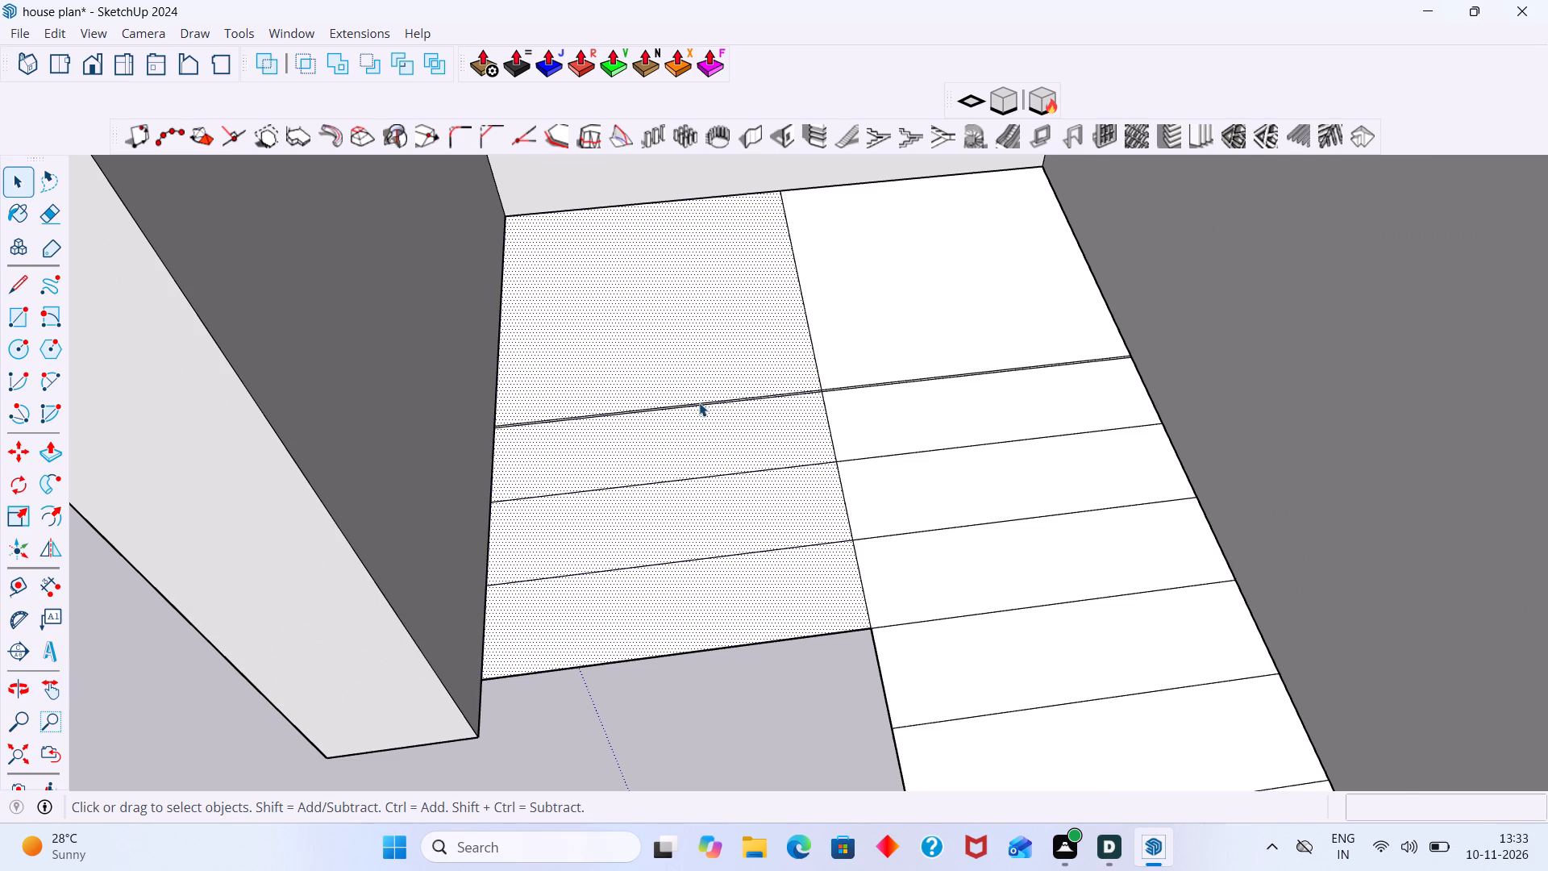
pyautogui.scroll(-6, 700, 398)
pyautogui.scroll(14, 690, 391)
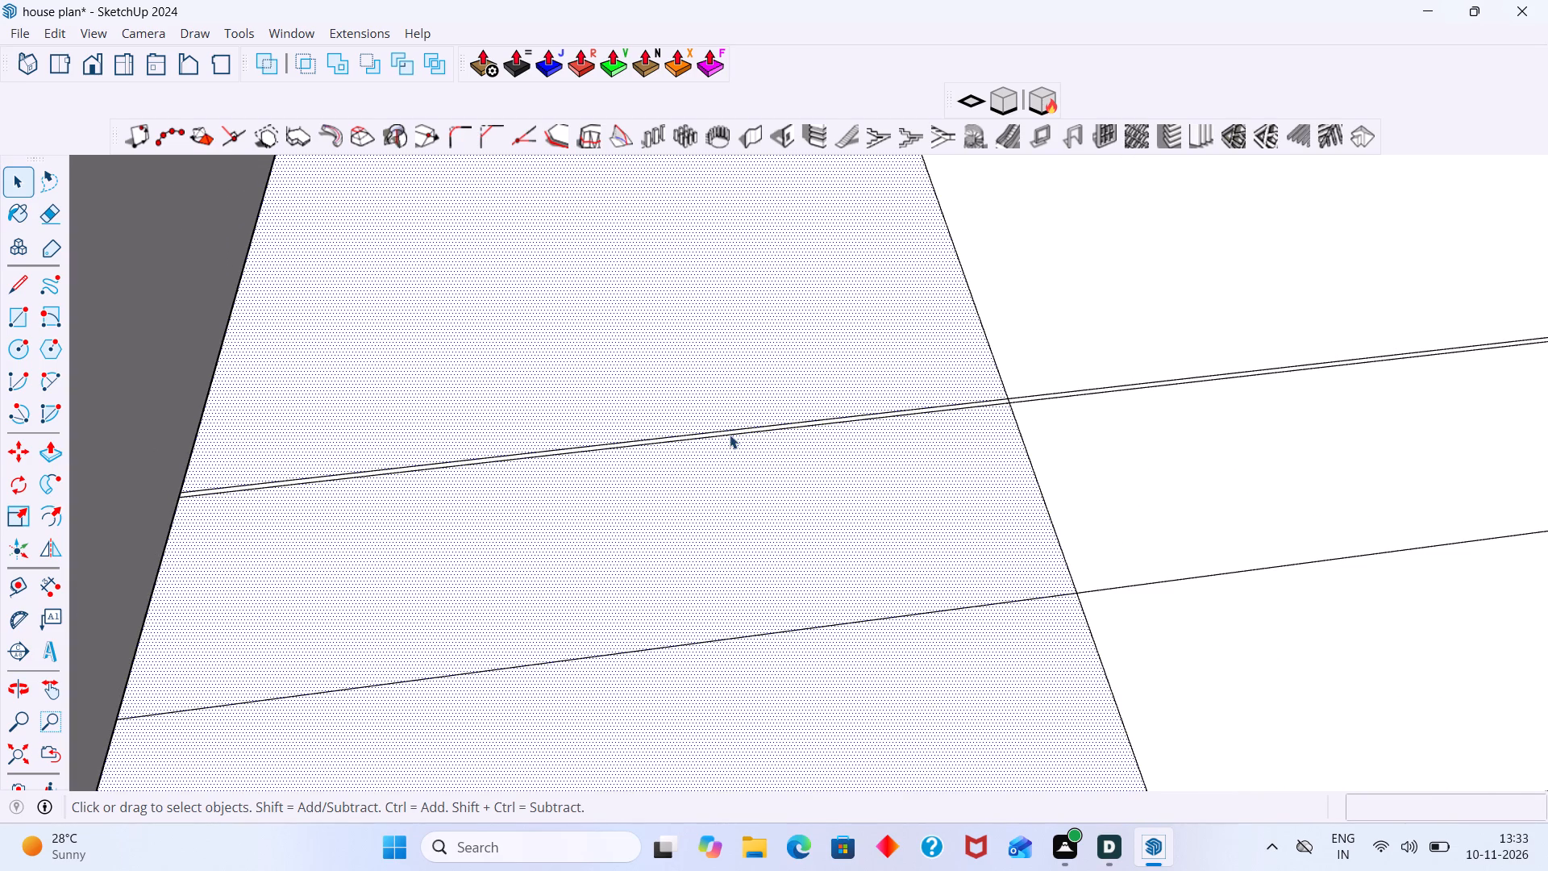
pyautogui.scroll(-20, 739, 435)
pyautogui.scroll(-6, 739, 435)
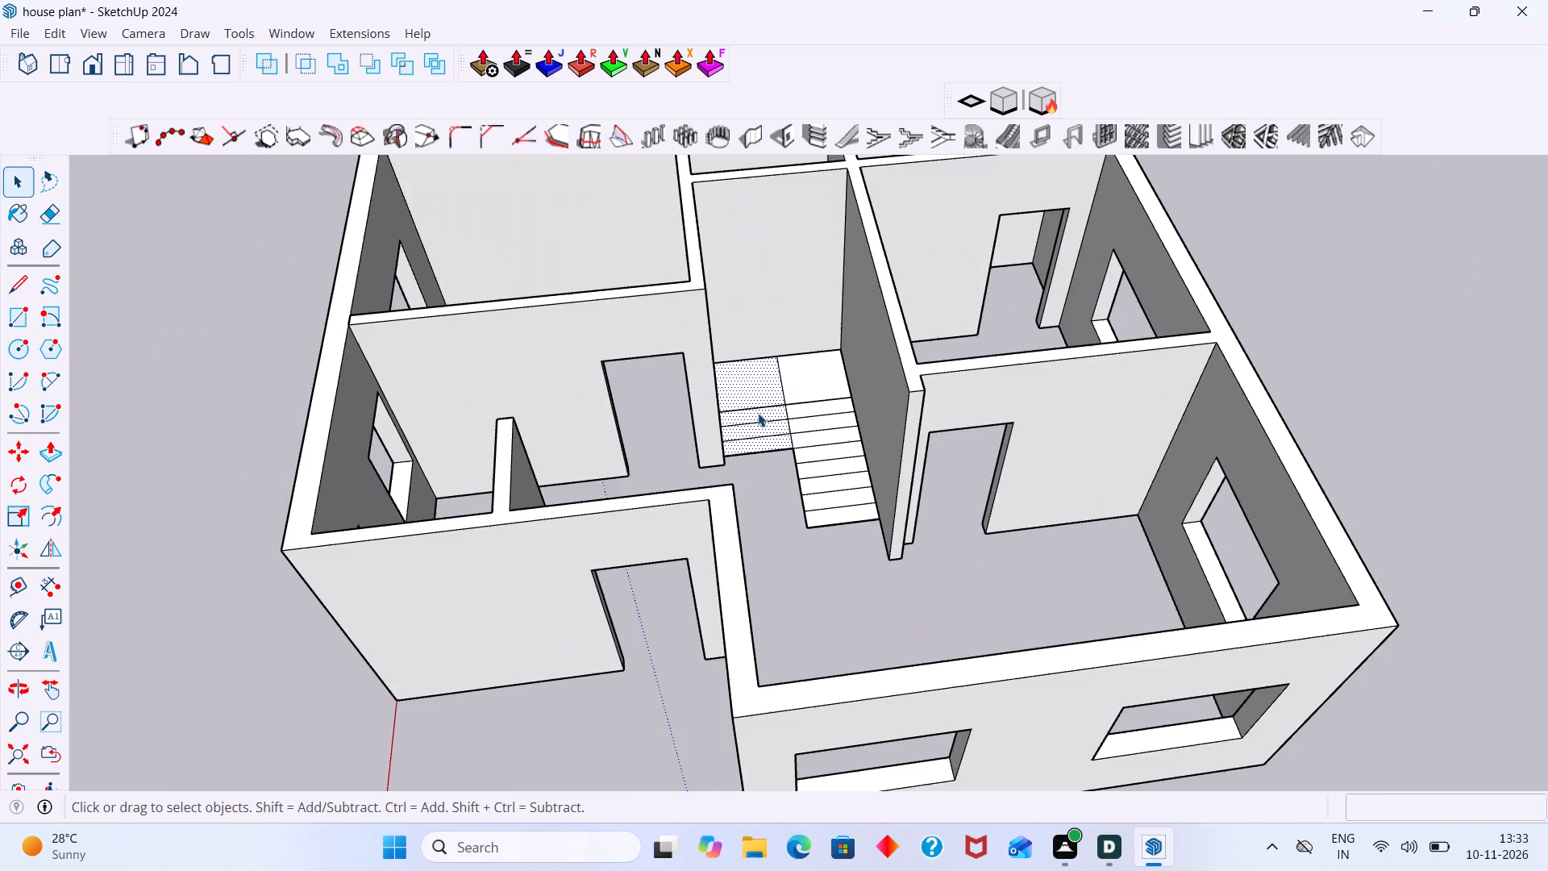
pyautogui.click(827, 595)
# Measure the depth of the tread nearest the landing along the centre line between the two flights.
pyautogui.moveTo(800, 452); pyautogui.dragTo(795, 586, button='middle')
pyautogui.scroll(1, 763, 473)
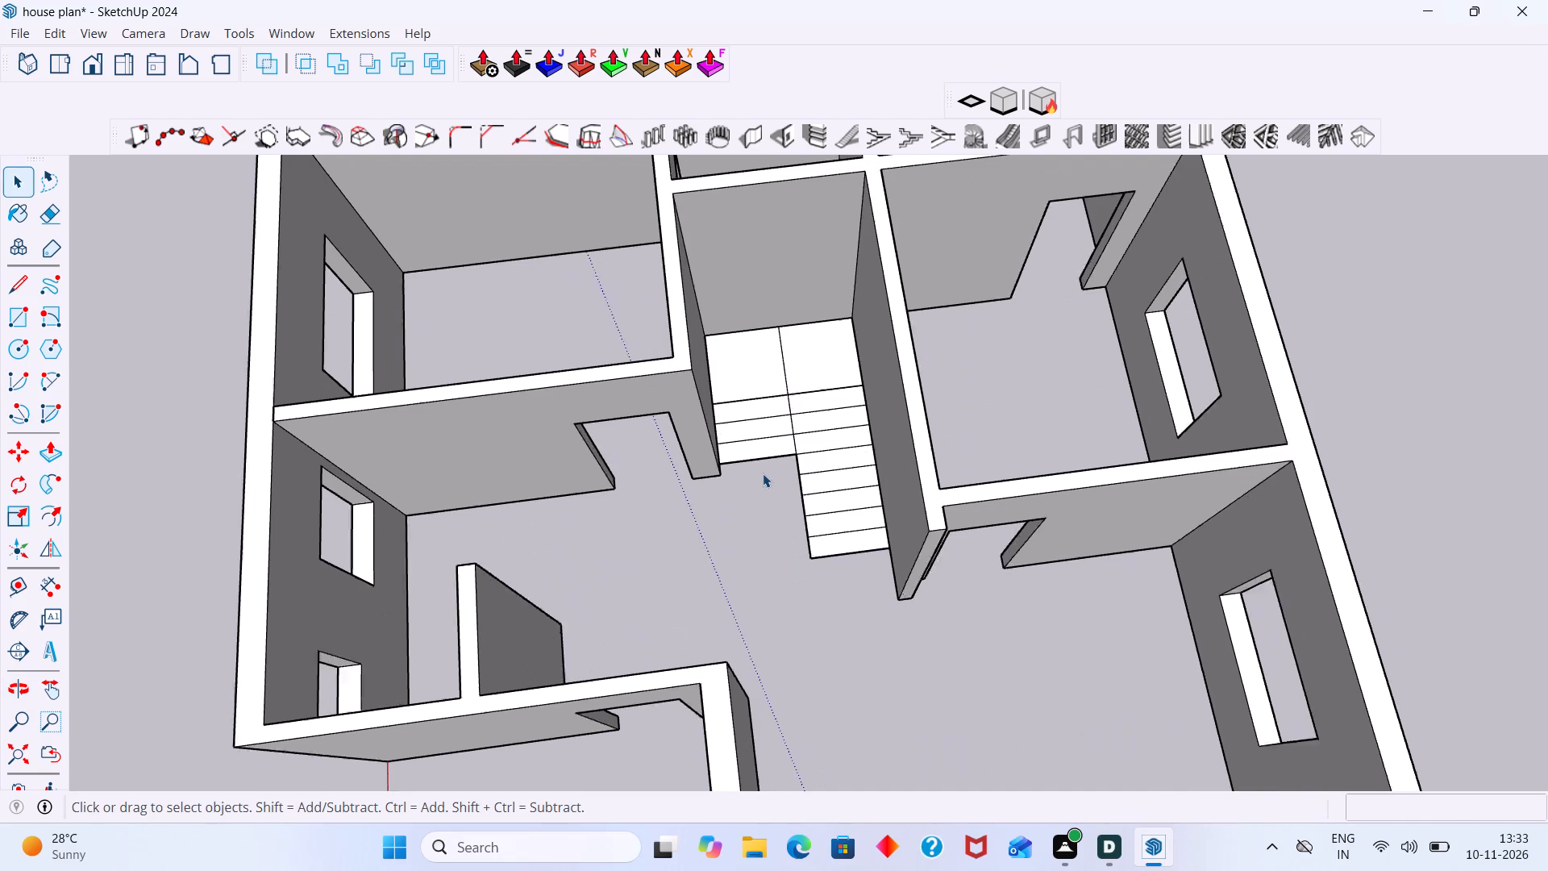
pyautogui.scroll(8, 763, 473)
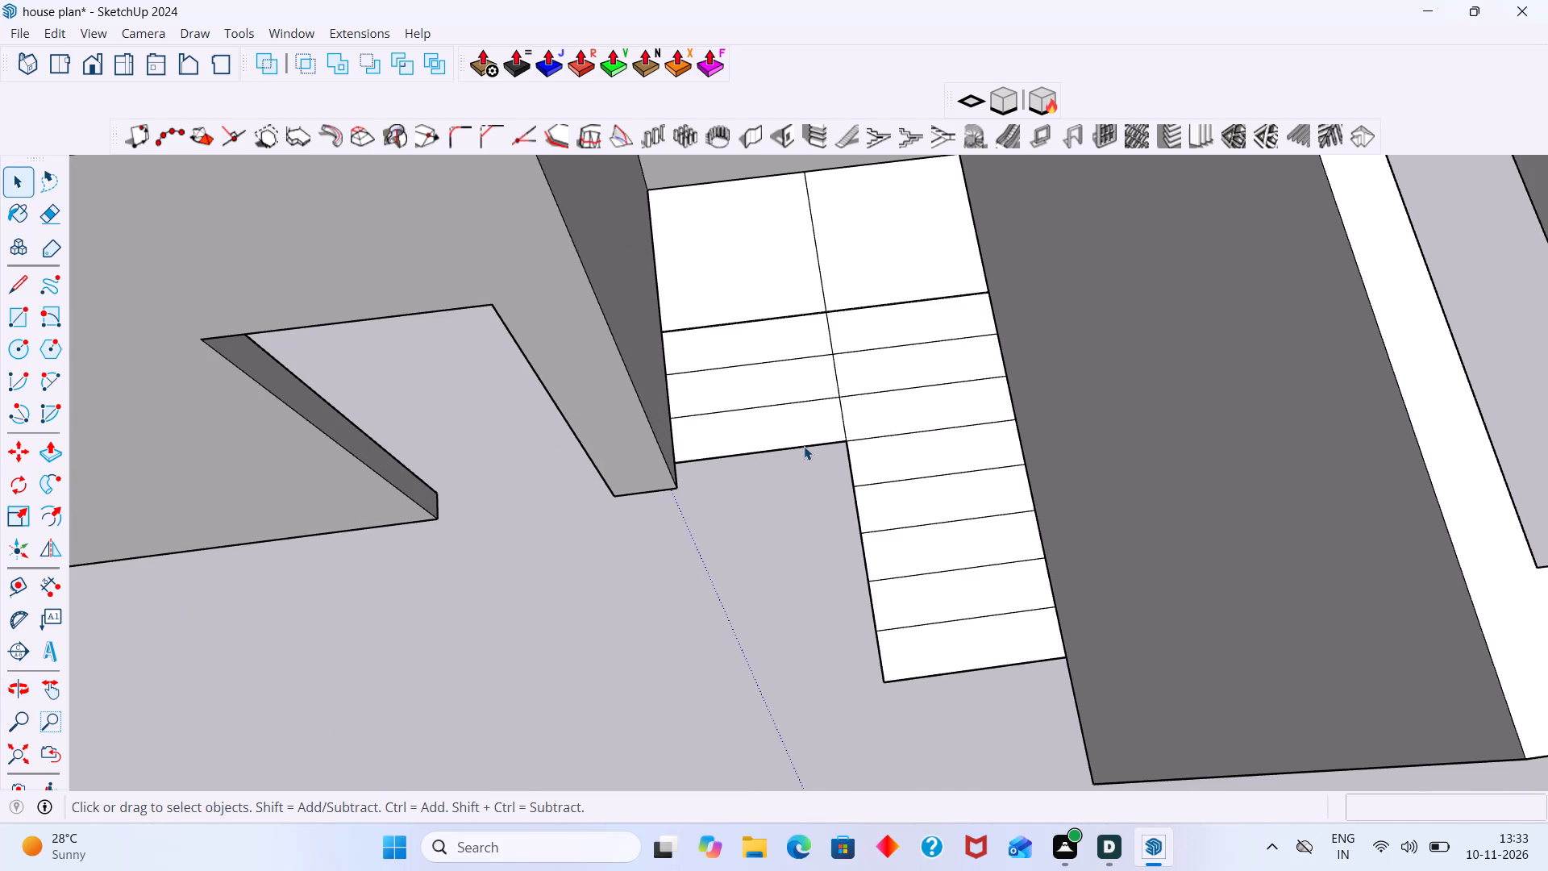
pyautogui.press('t')
pyautogui.scroll(10, 804, 397)
pyautogui.scroll(3, 898, 307)
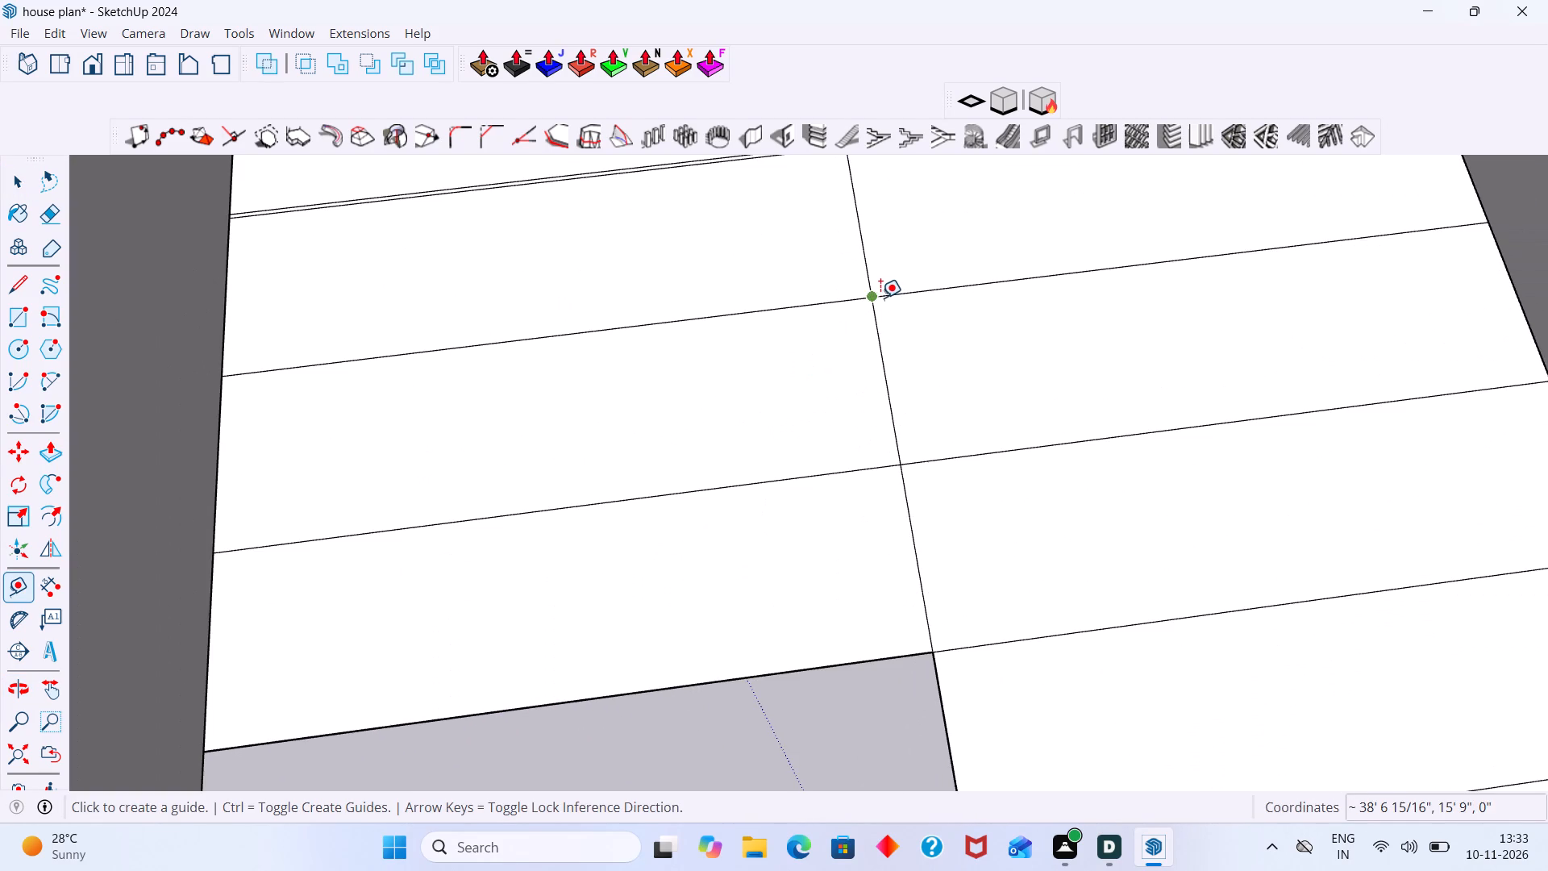
pyautogui.click(875, 296)
pyautogui.keyDown('shift'); pyautogui.moveTo(888, 218); pyautogui.dragTo(776, 591, button='middle'); pyautogui.keyUp('shift')
pyautogui.scroll(5, 752, 520)
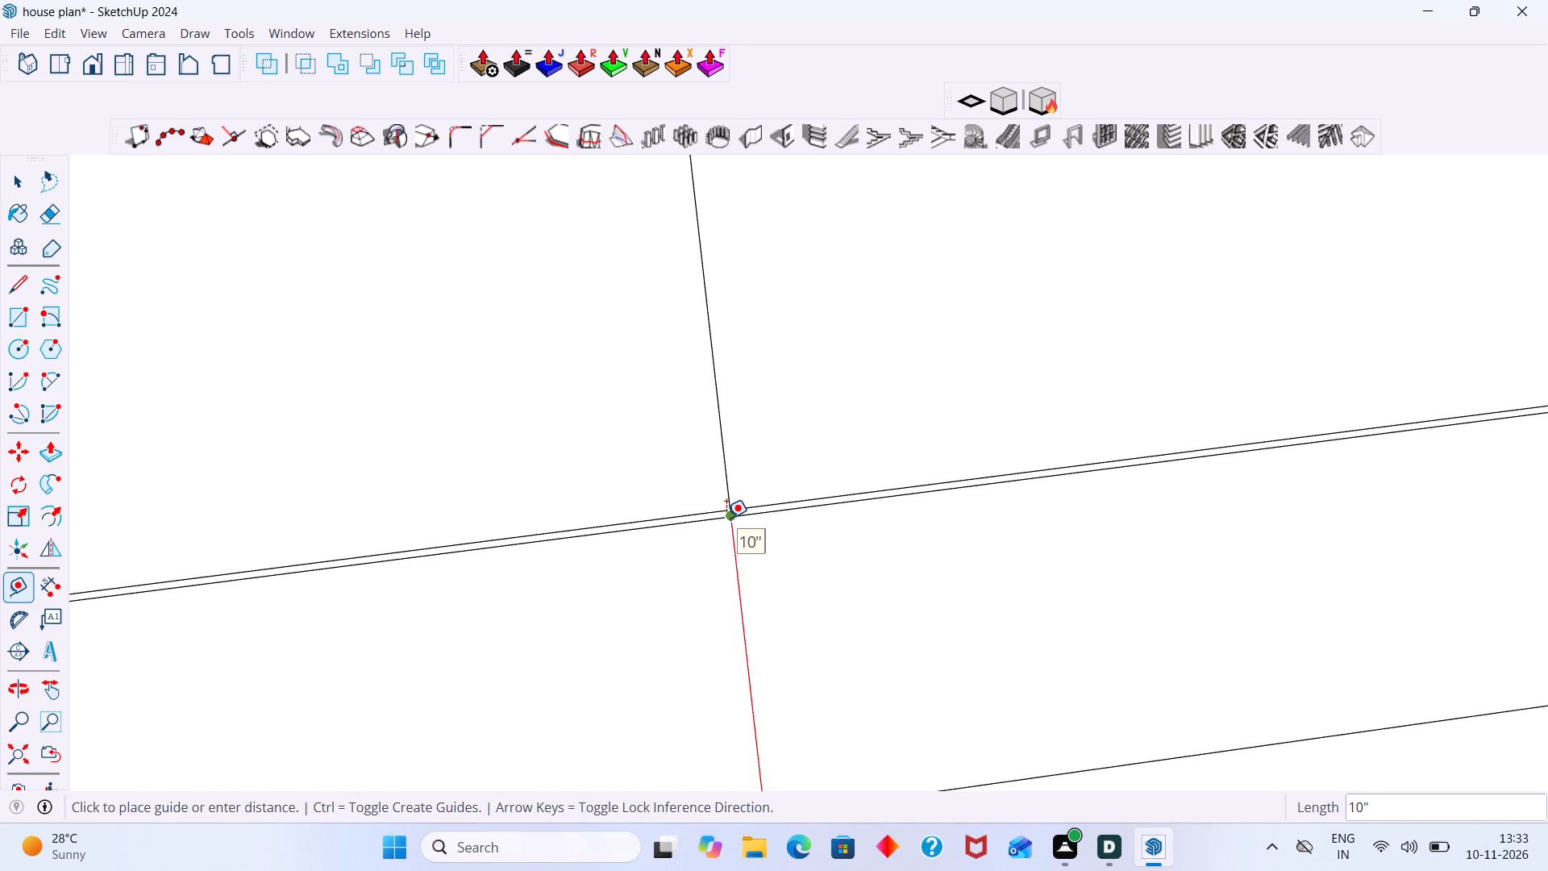
pyautogui.press('space')
# Delete the duplicate edge segments on the landing side of both flights' top treads, keeping the landing faces intact.
pyautogui.click(709, 511)
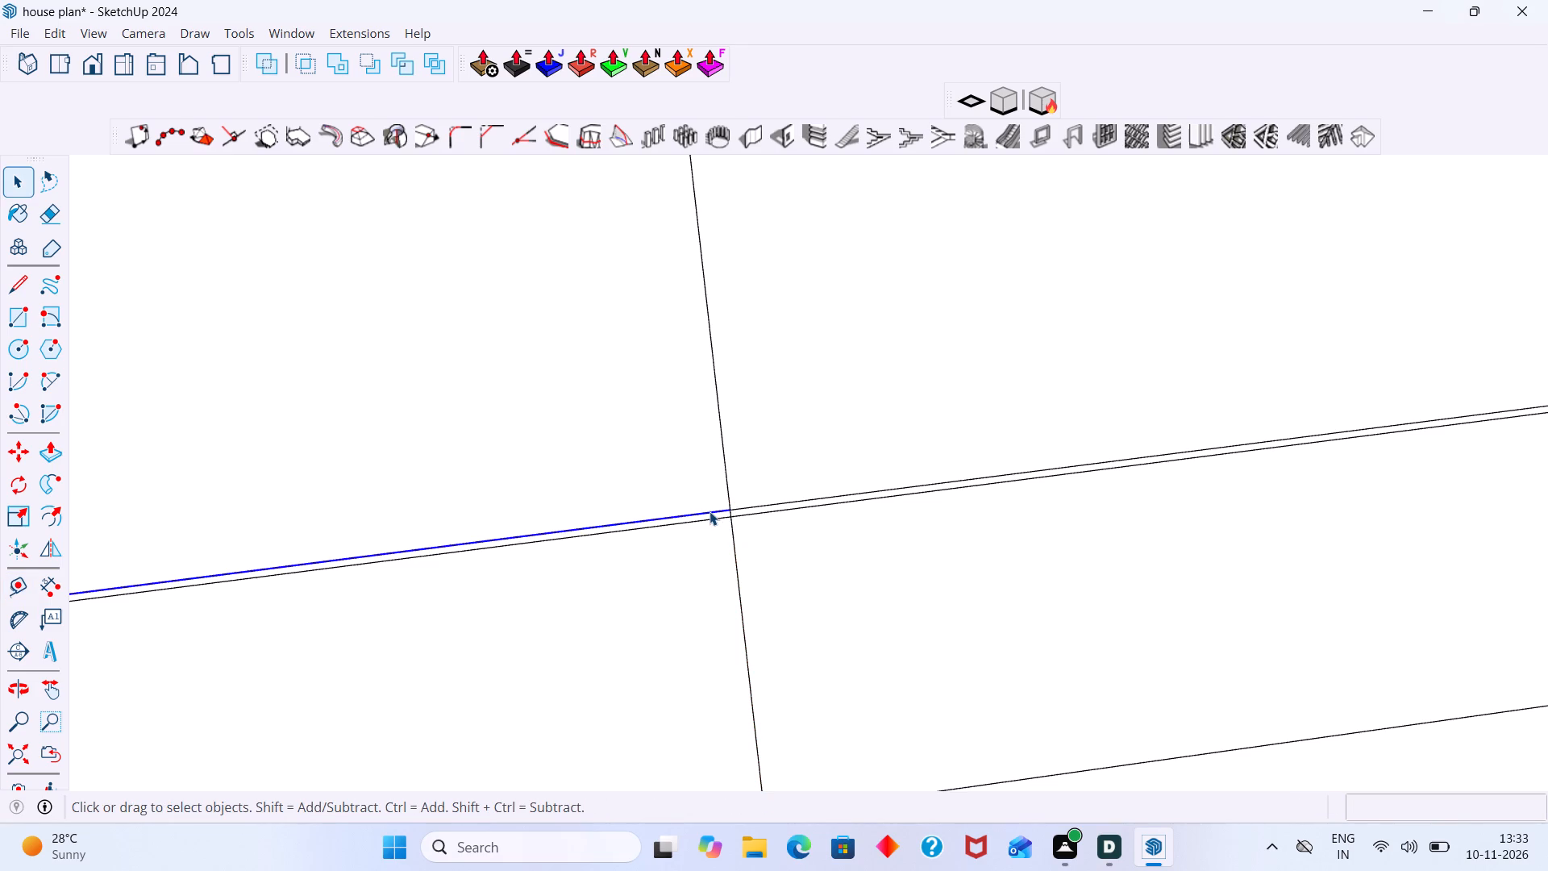
pyautogui.press('Delete')
pyautogui.click(754, 503)
pyautogui.press('Delete')
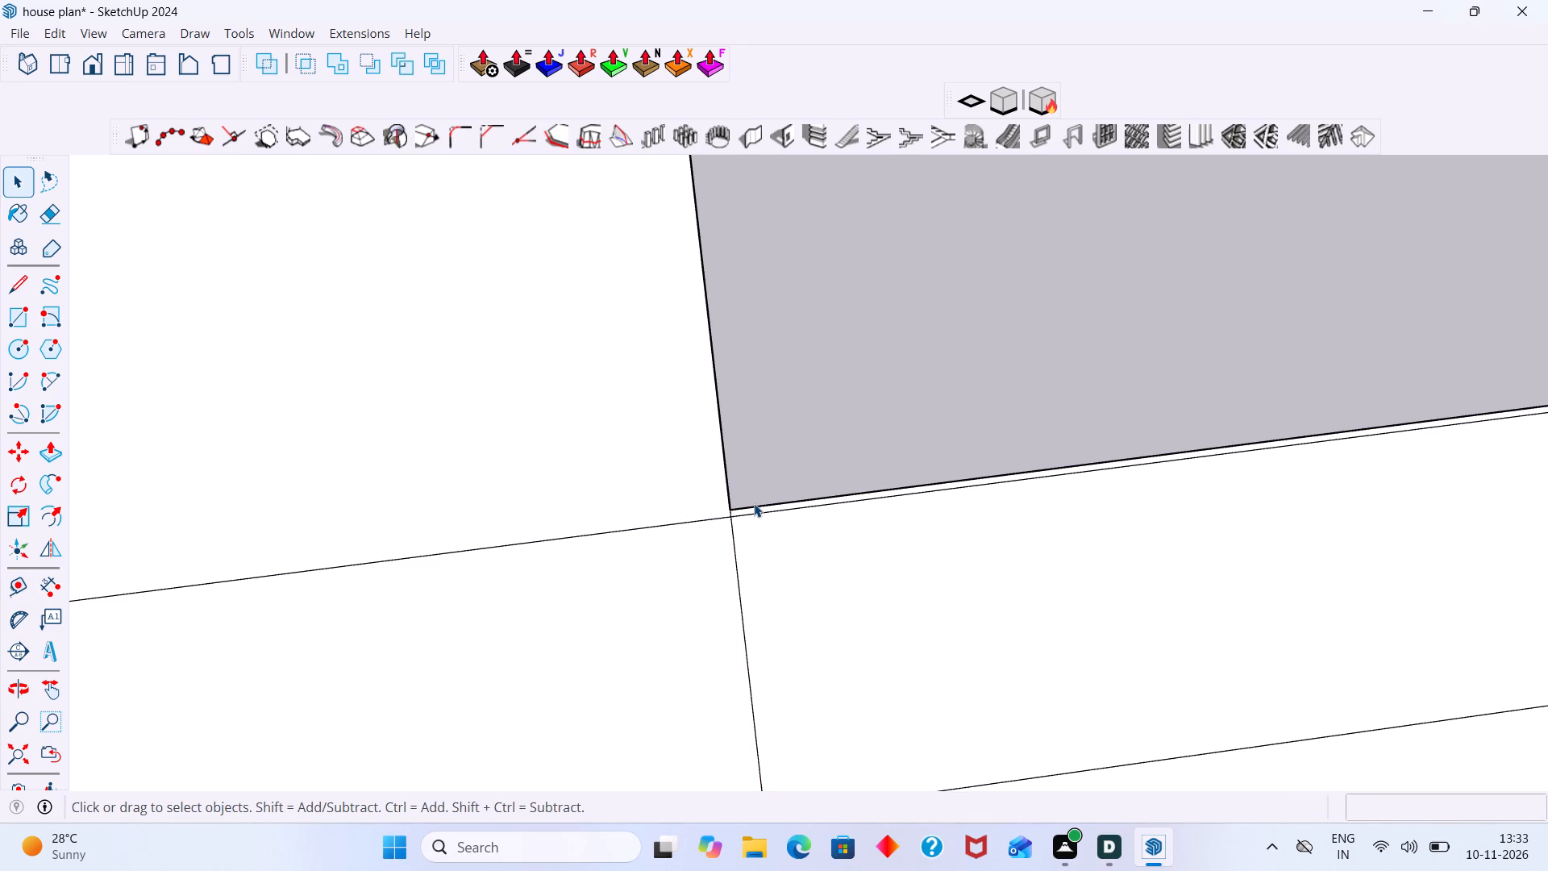
pyautogui.hotkey('ctrl', 'z')
pyautogui.click(755, 505)
pyautogui.press('Delete')
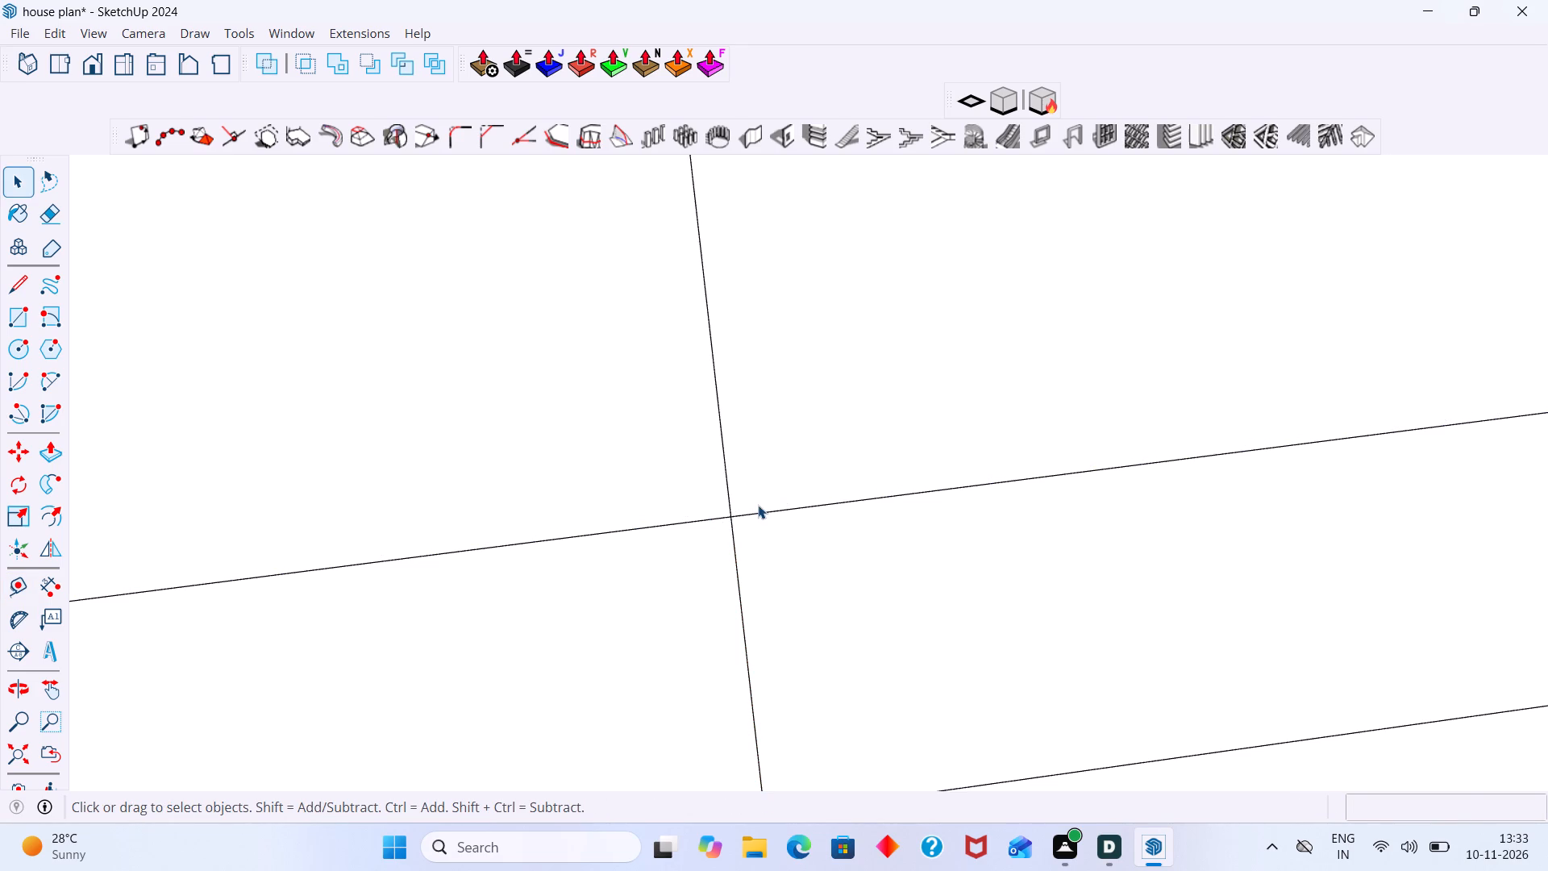
pyautogui.scroll(-20, 781, 487)
pyautogui.scroll(-1, 781, 487)
pyautogui.middleClick(813, 507)
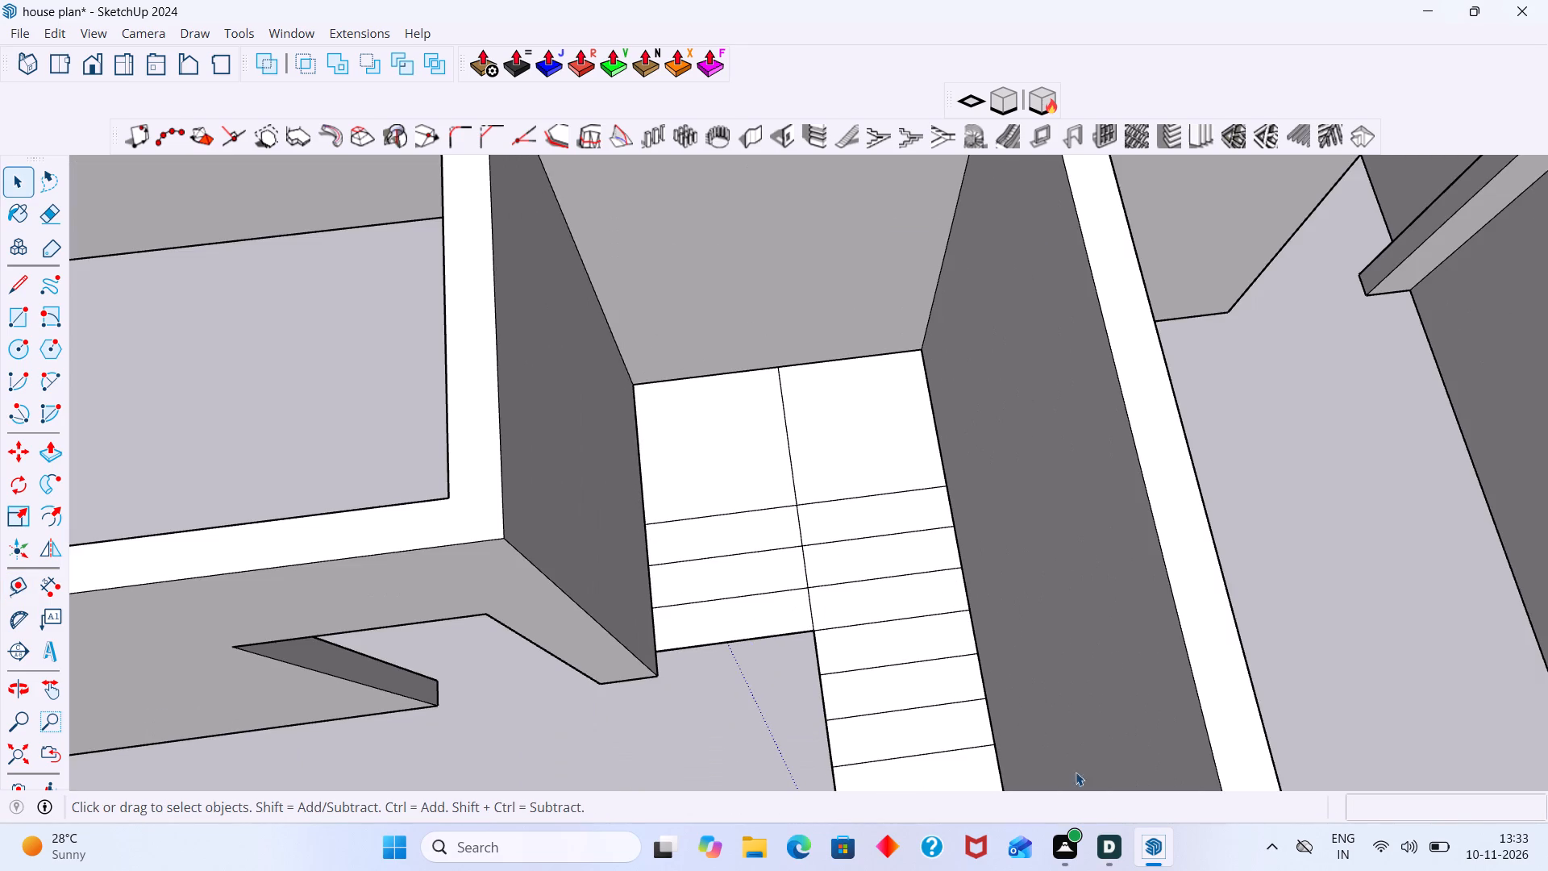
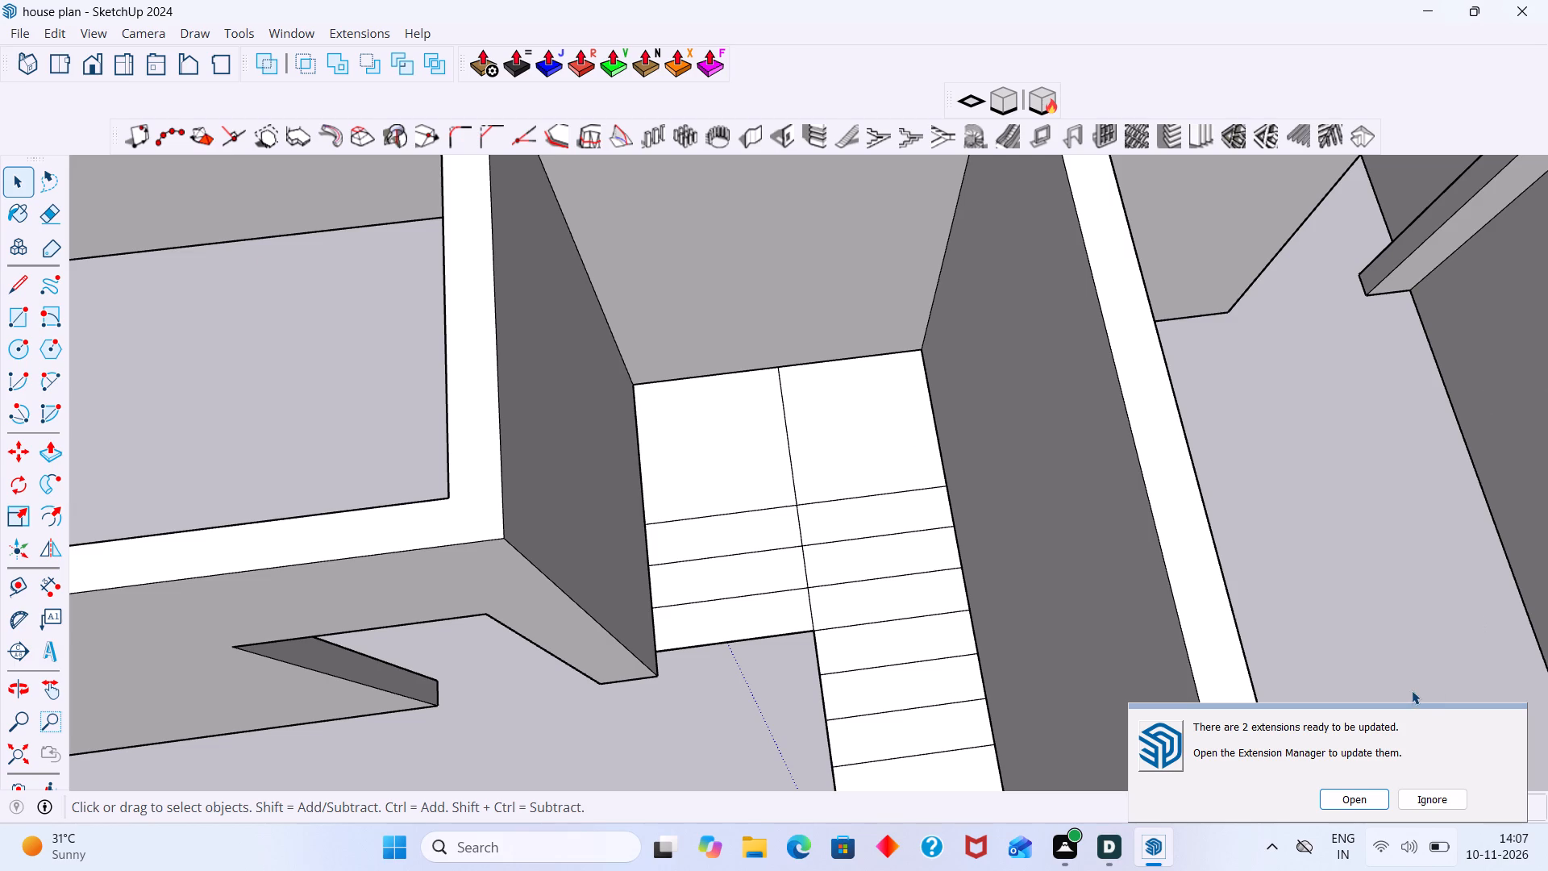
# Ignore the extension update notice.
pyautogui.click(1441, 807)
# Examine the stair treads, the landing and the surrounding stairwell walls from several angles.
pyautogui.scroll(-10, 1259, 736)
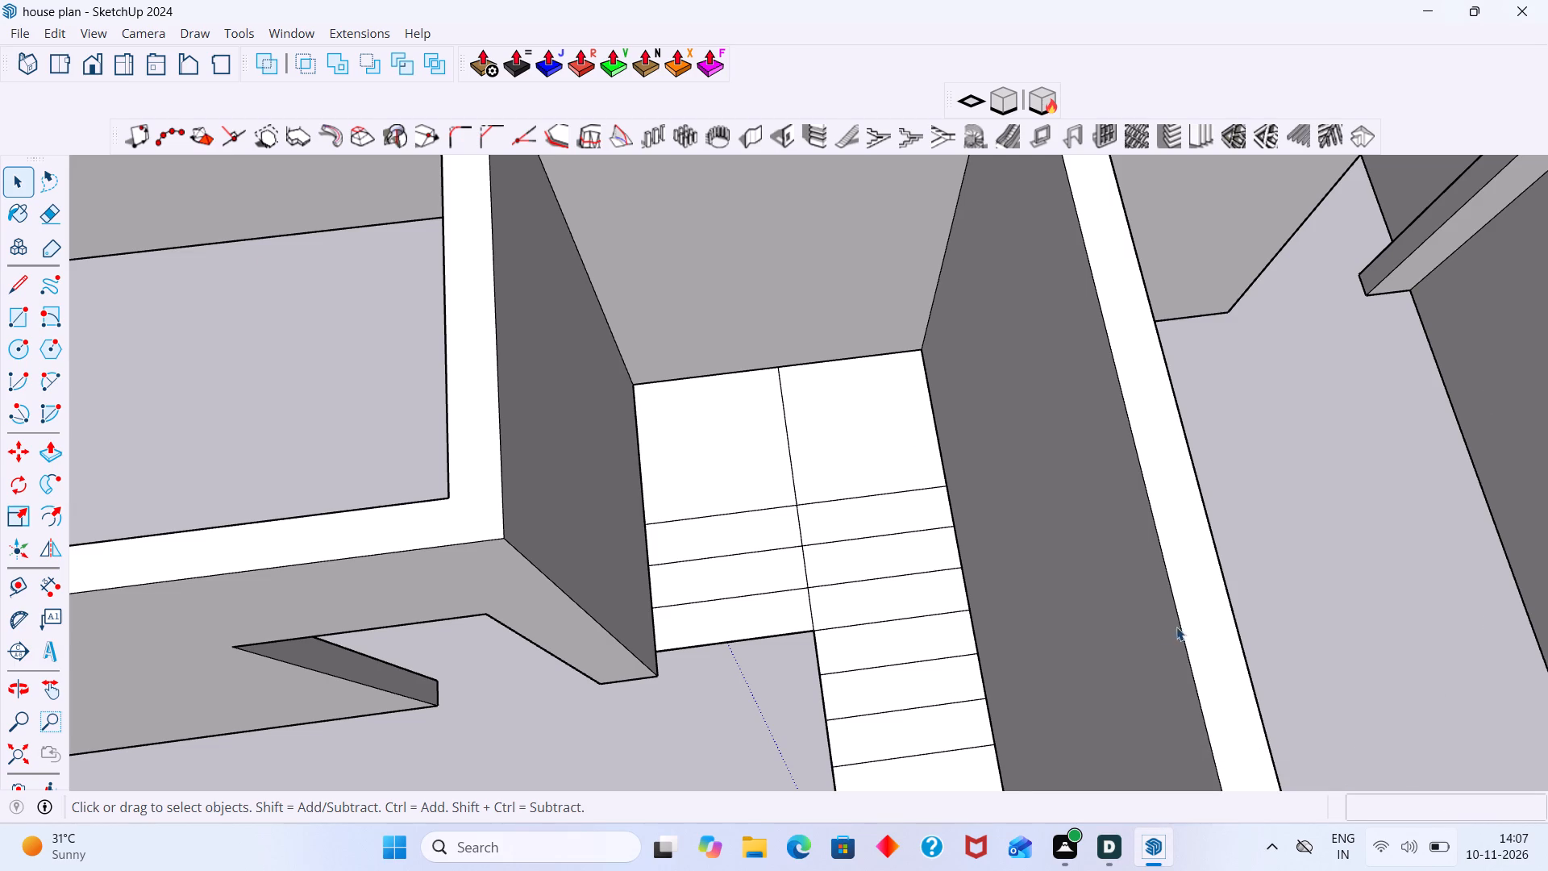
pyautogui.scroll(-12, 1034, 614)
pyautogui.moveTo(973, 623); pyautogui.dragTo(1017, 480, button='middle')
pyautogui.scroll(5, 801, 552)
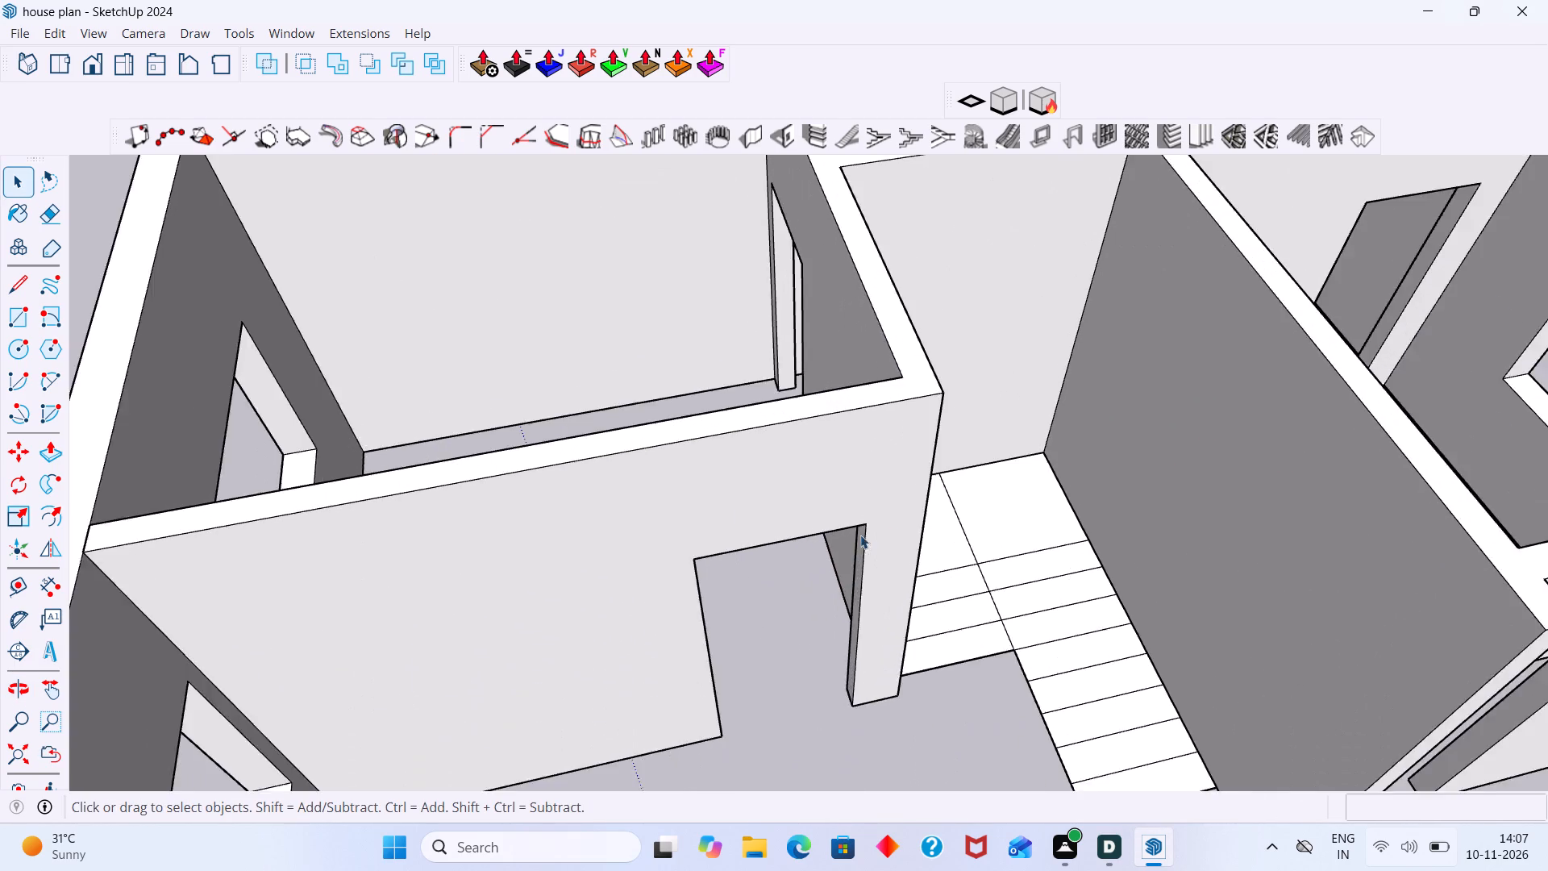
pyautogui.scroll(5, 860, 535)
pyautogui.moveTo(684, 568); pyautogui.dragTo(676, 572, button='middle')
pyautogui.scroll(-6, 910, 540)
pyautogui.moveTo(959, 536); pyautogui.dragTo(870, 536, button='middle')
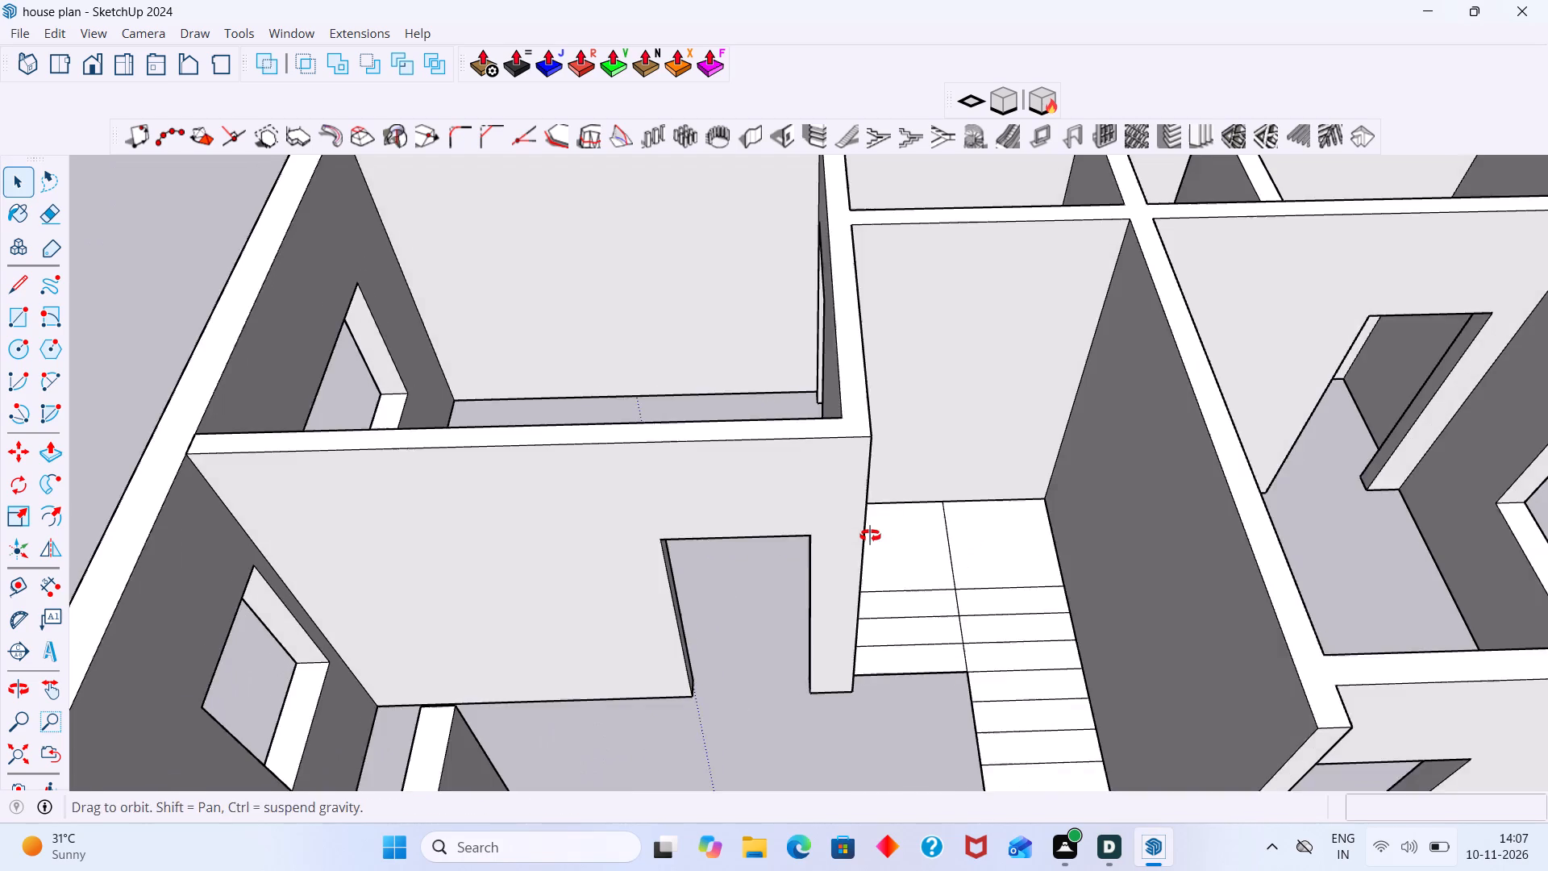
pyautogui.moveTo(870, 536); pyautogui.dragTo(863, 536, button='middle')
pyautogui.scroll(2, 863, 530)
pyautogui.scroll(-5, 873, 551)
pyautogui.moveTo(939, 639); pyautogui.dragTo(1205, 643, button='middle')
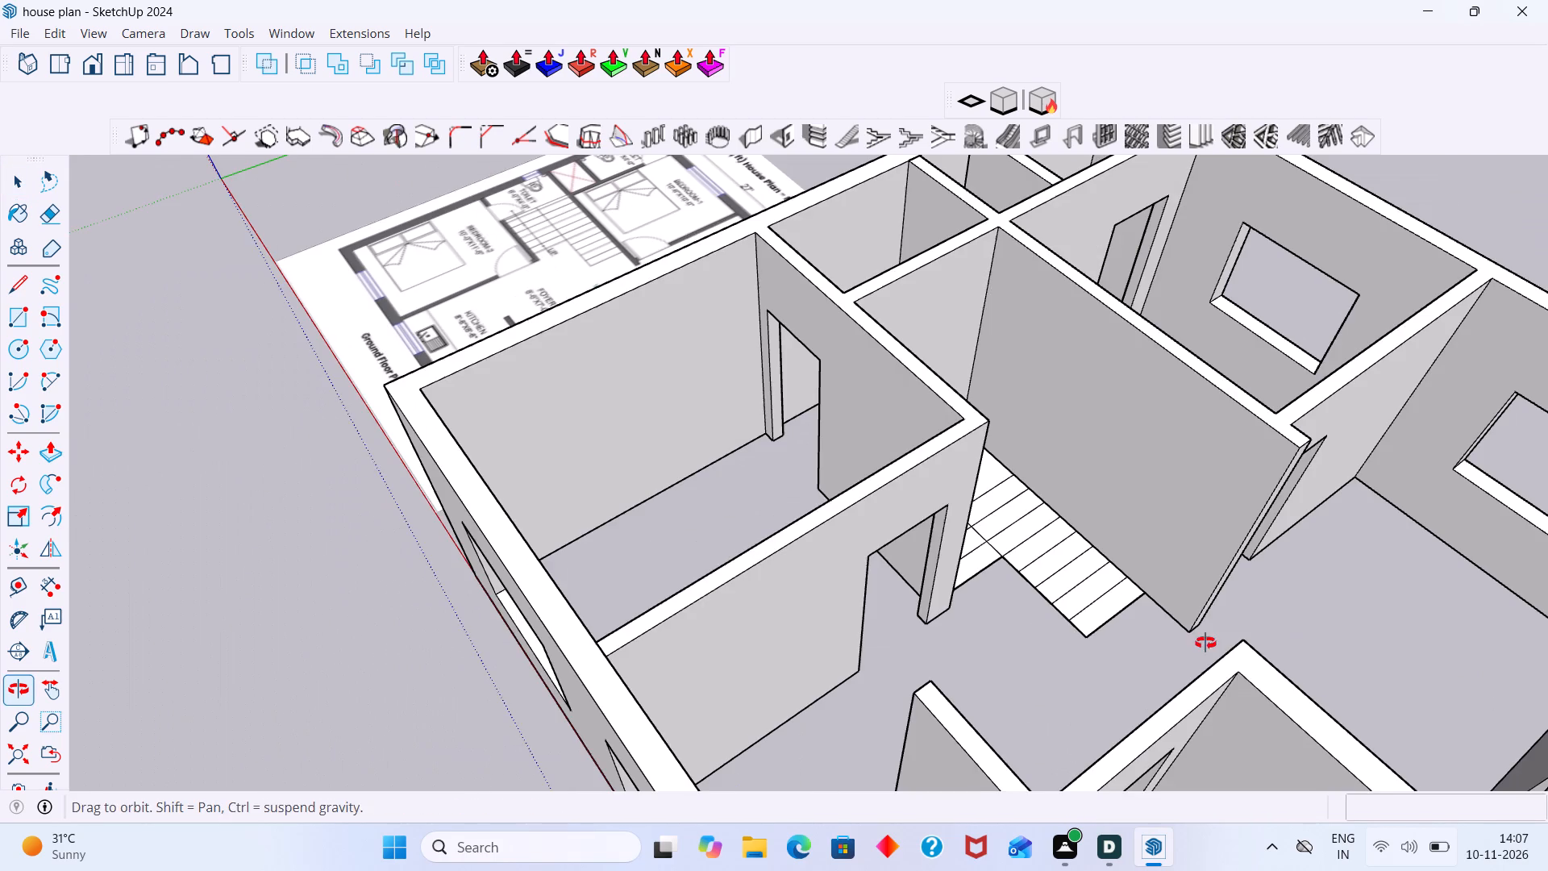
pyautogui.moveTo(1205, 643); pyautogui.dragTo(1205, 642, button='middle')
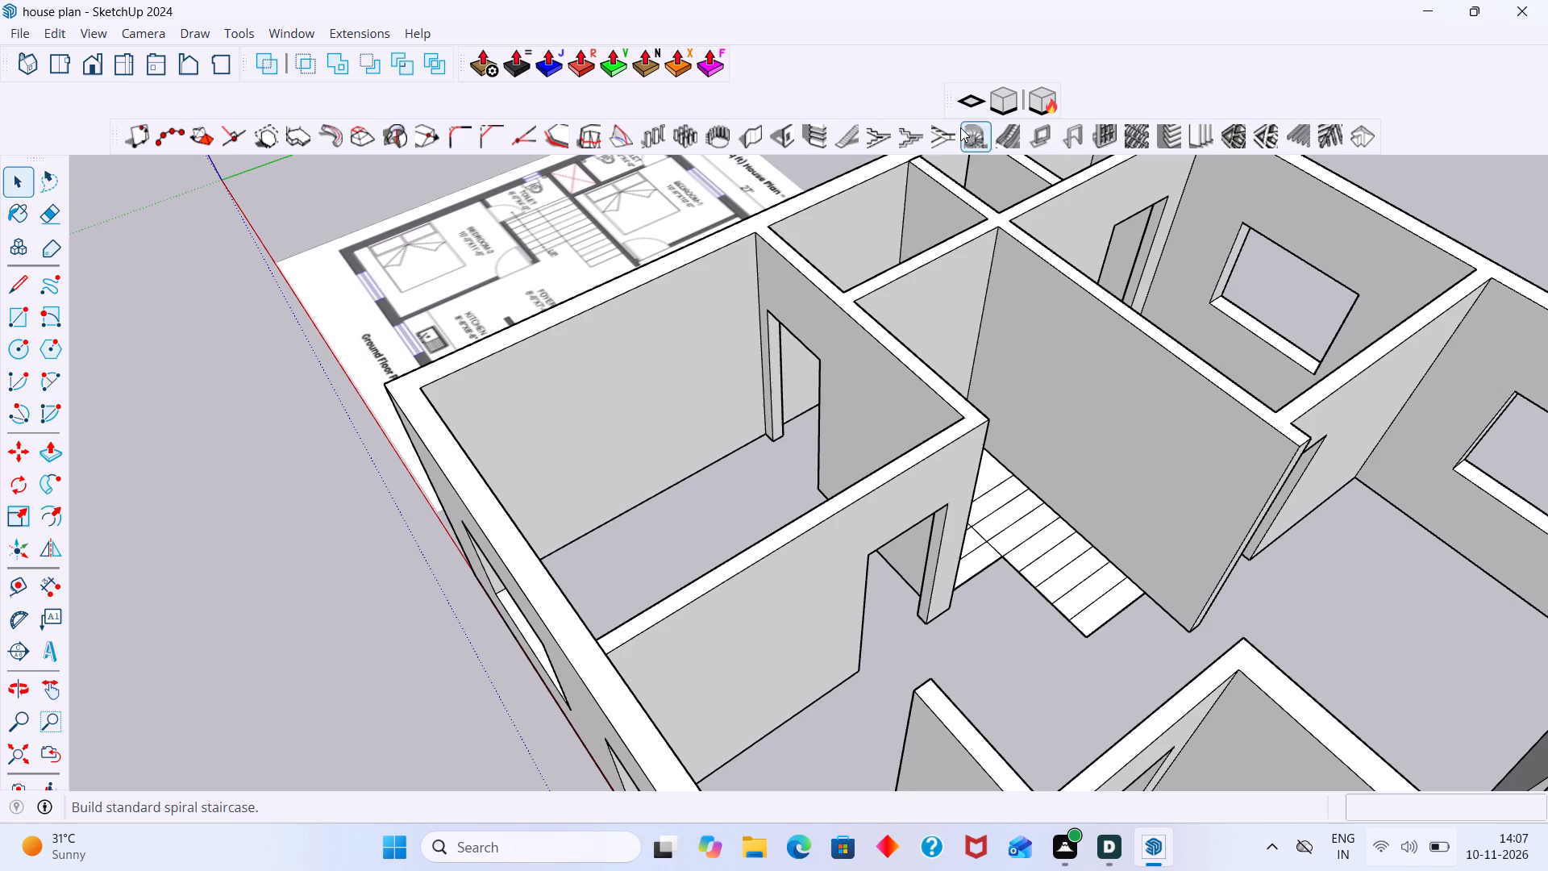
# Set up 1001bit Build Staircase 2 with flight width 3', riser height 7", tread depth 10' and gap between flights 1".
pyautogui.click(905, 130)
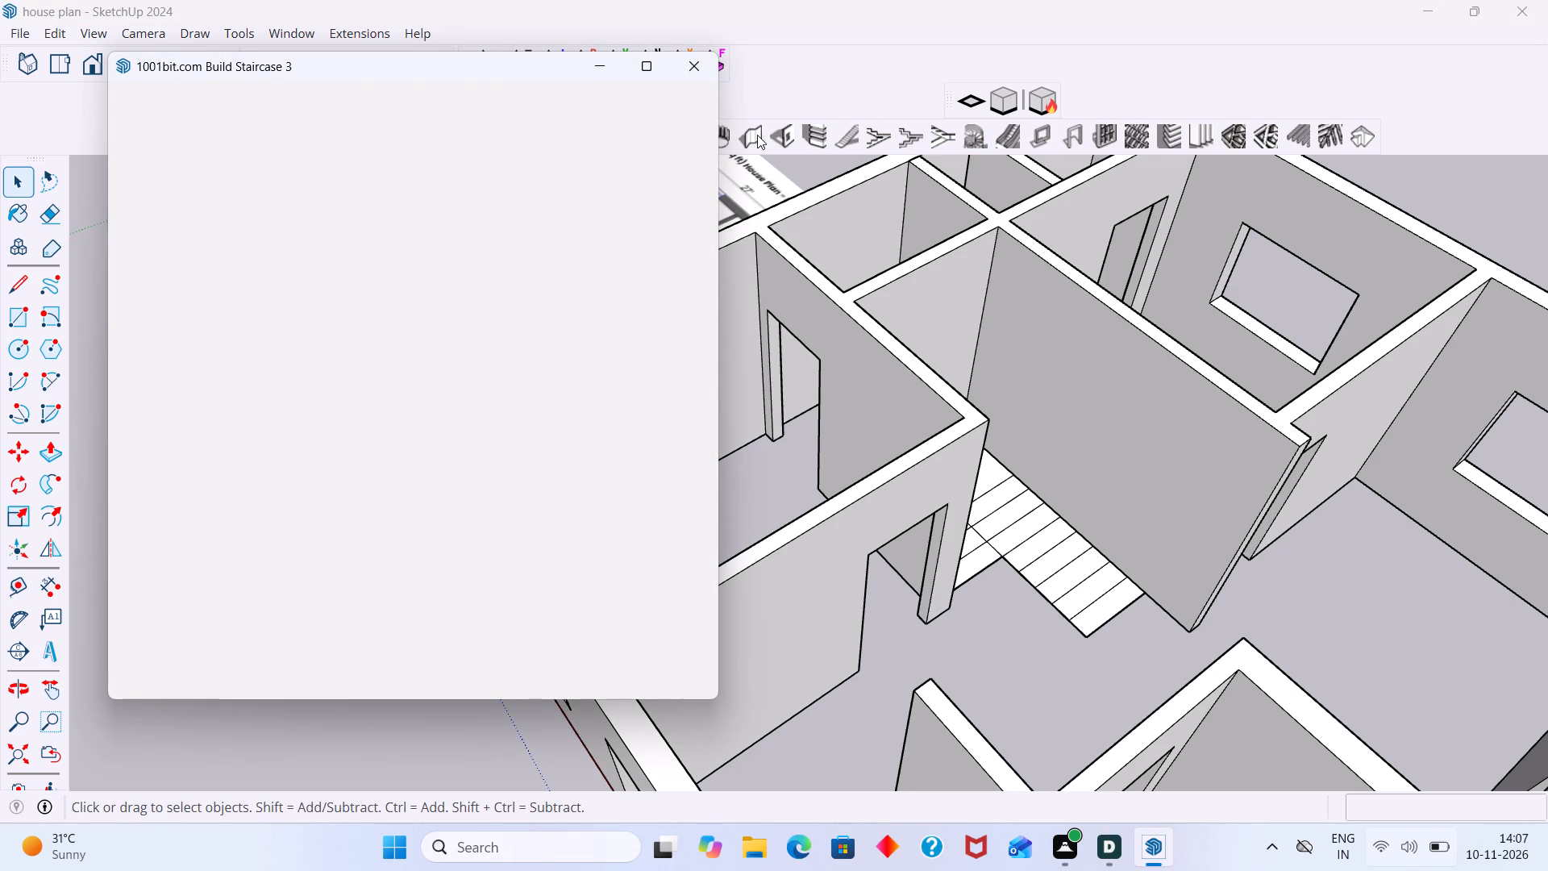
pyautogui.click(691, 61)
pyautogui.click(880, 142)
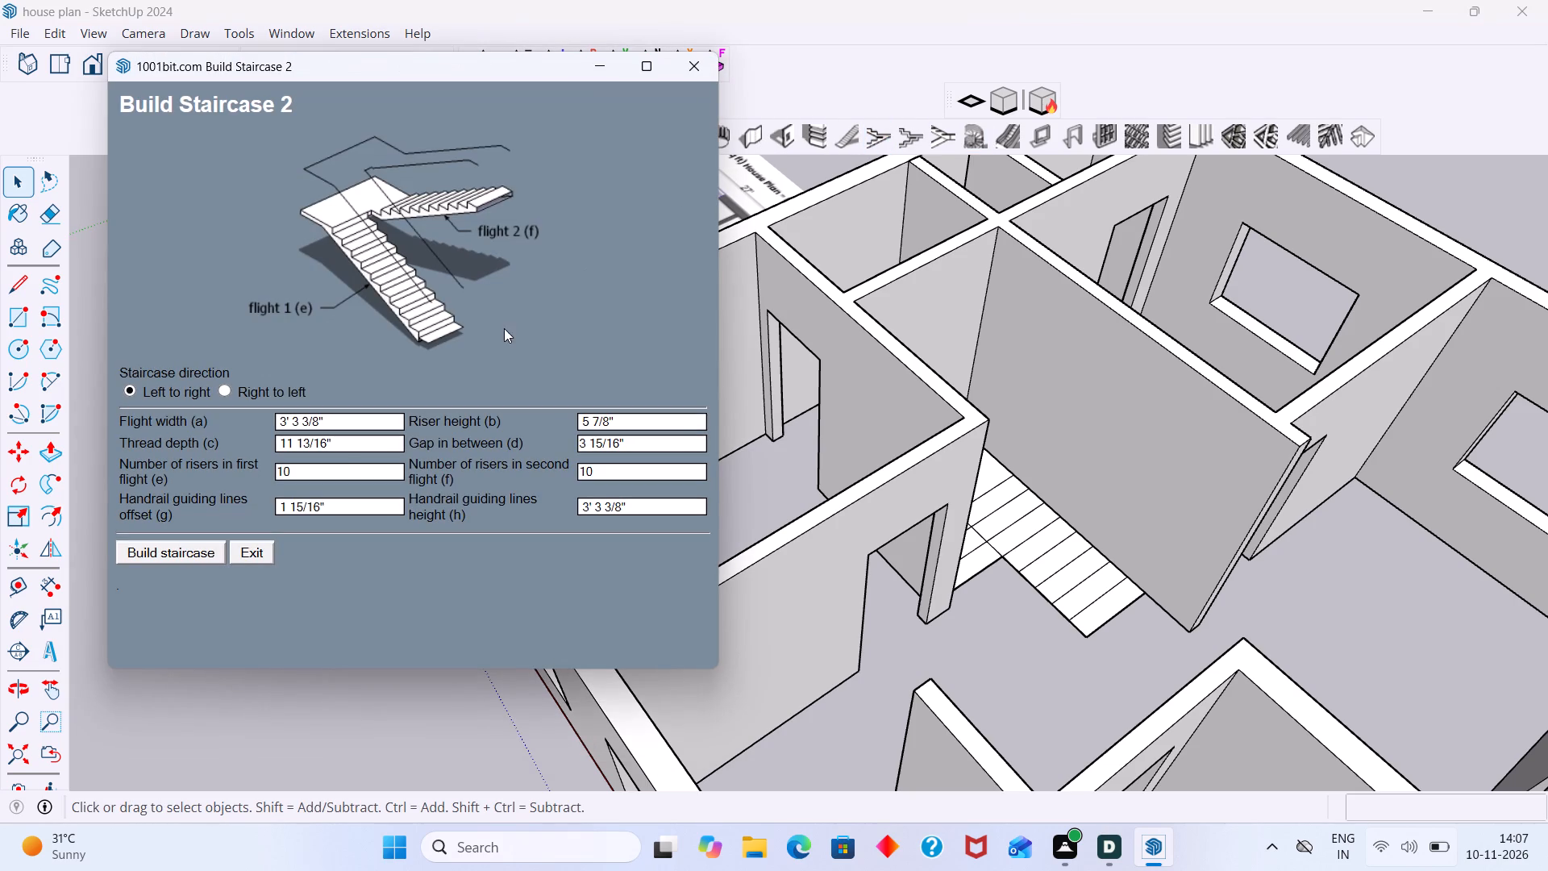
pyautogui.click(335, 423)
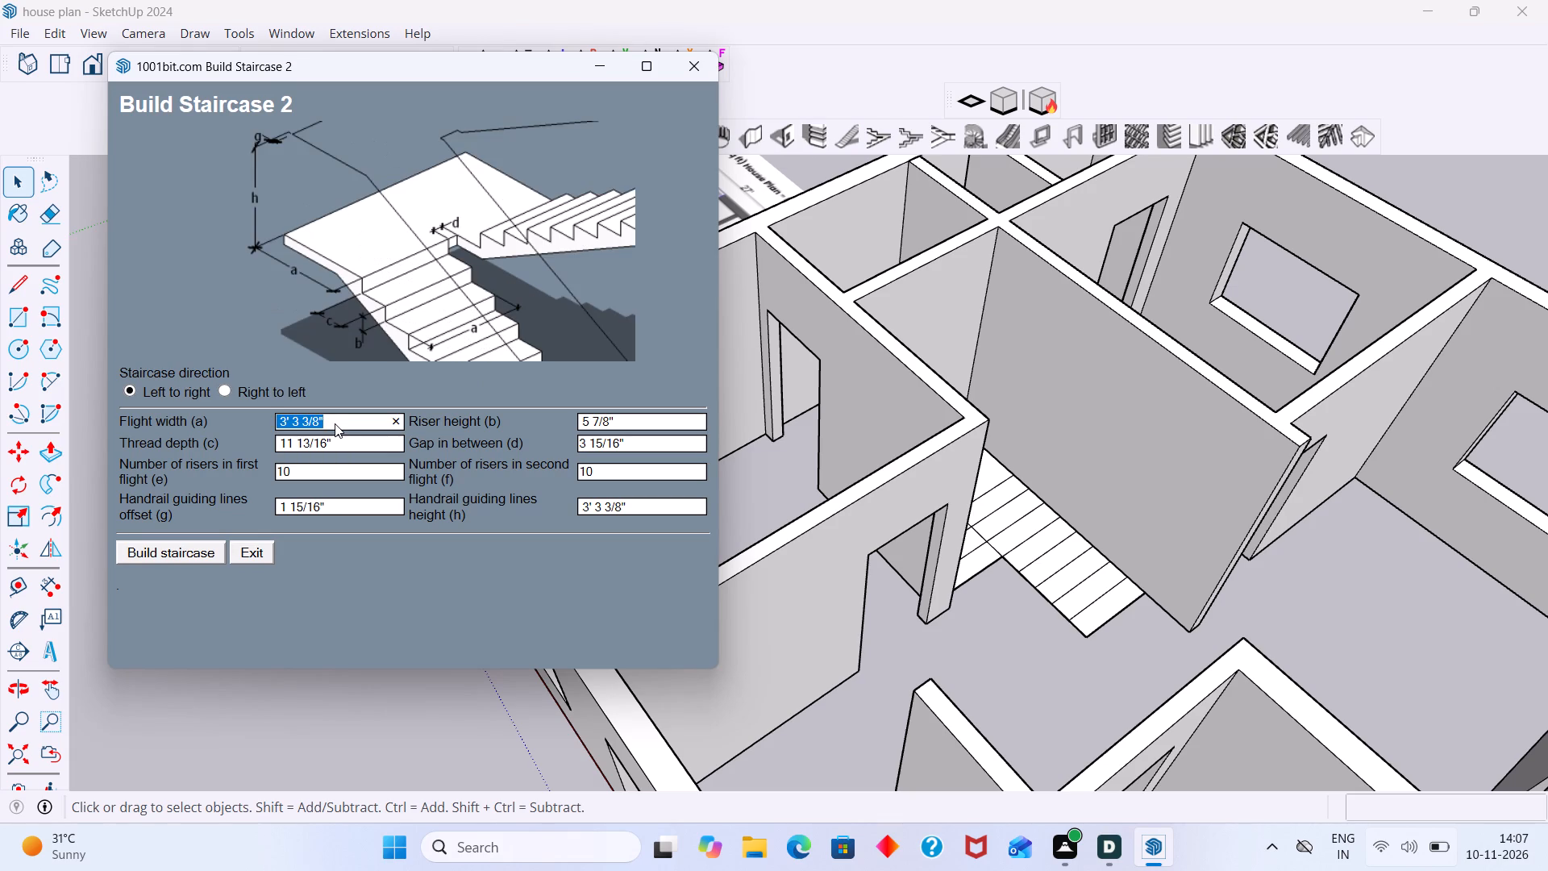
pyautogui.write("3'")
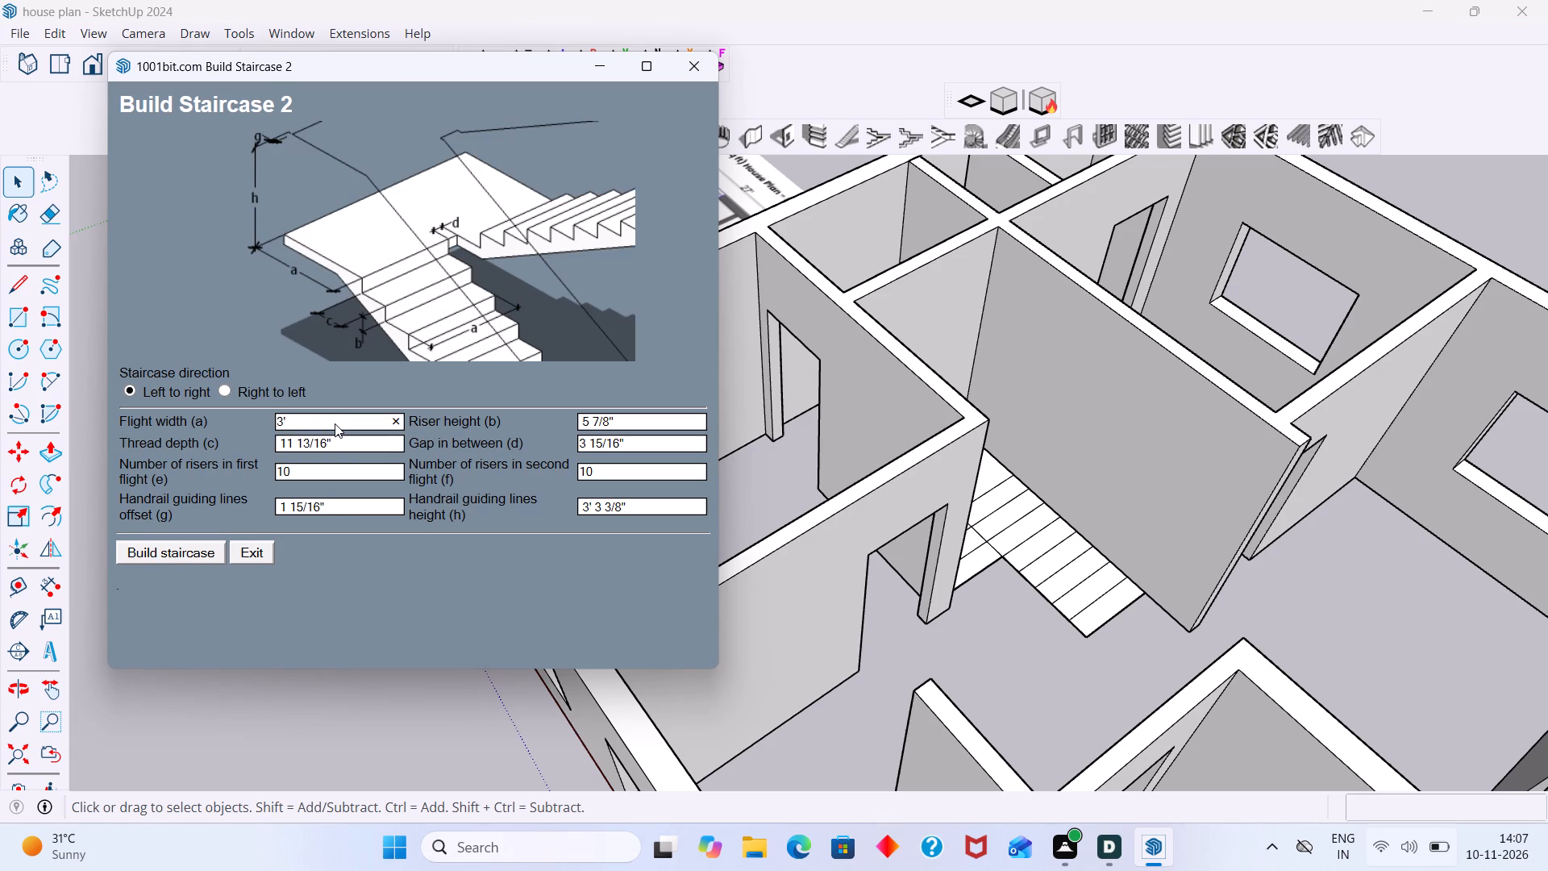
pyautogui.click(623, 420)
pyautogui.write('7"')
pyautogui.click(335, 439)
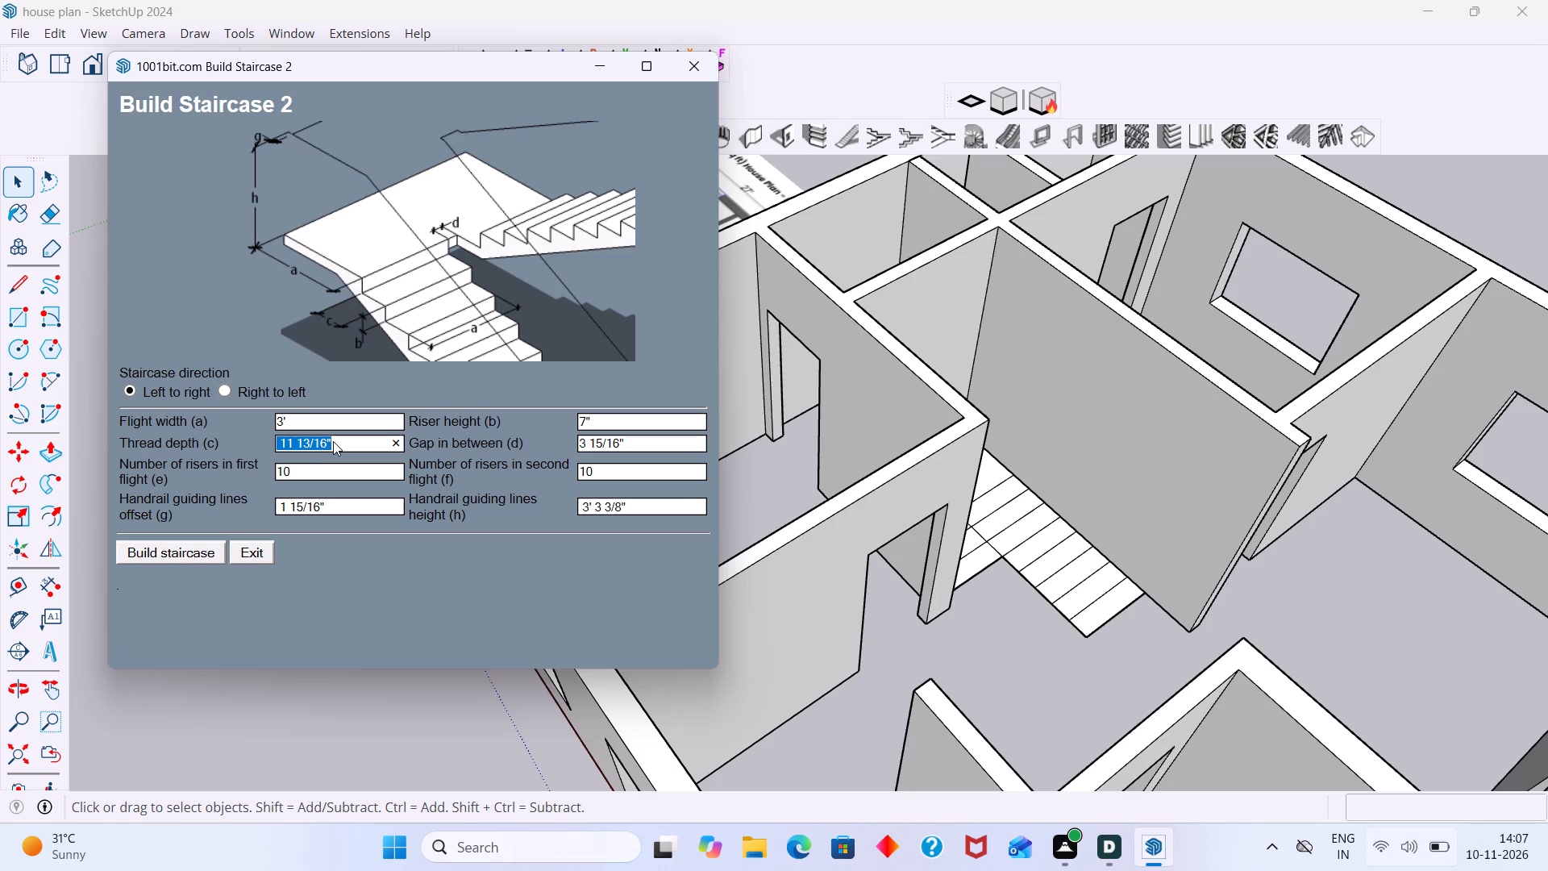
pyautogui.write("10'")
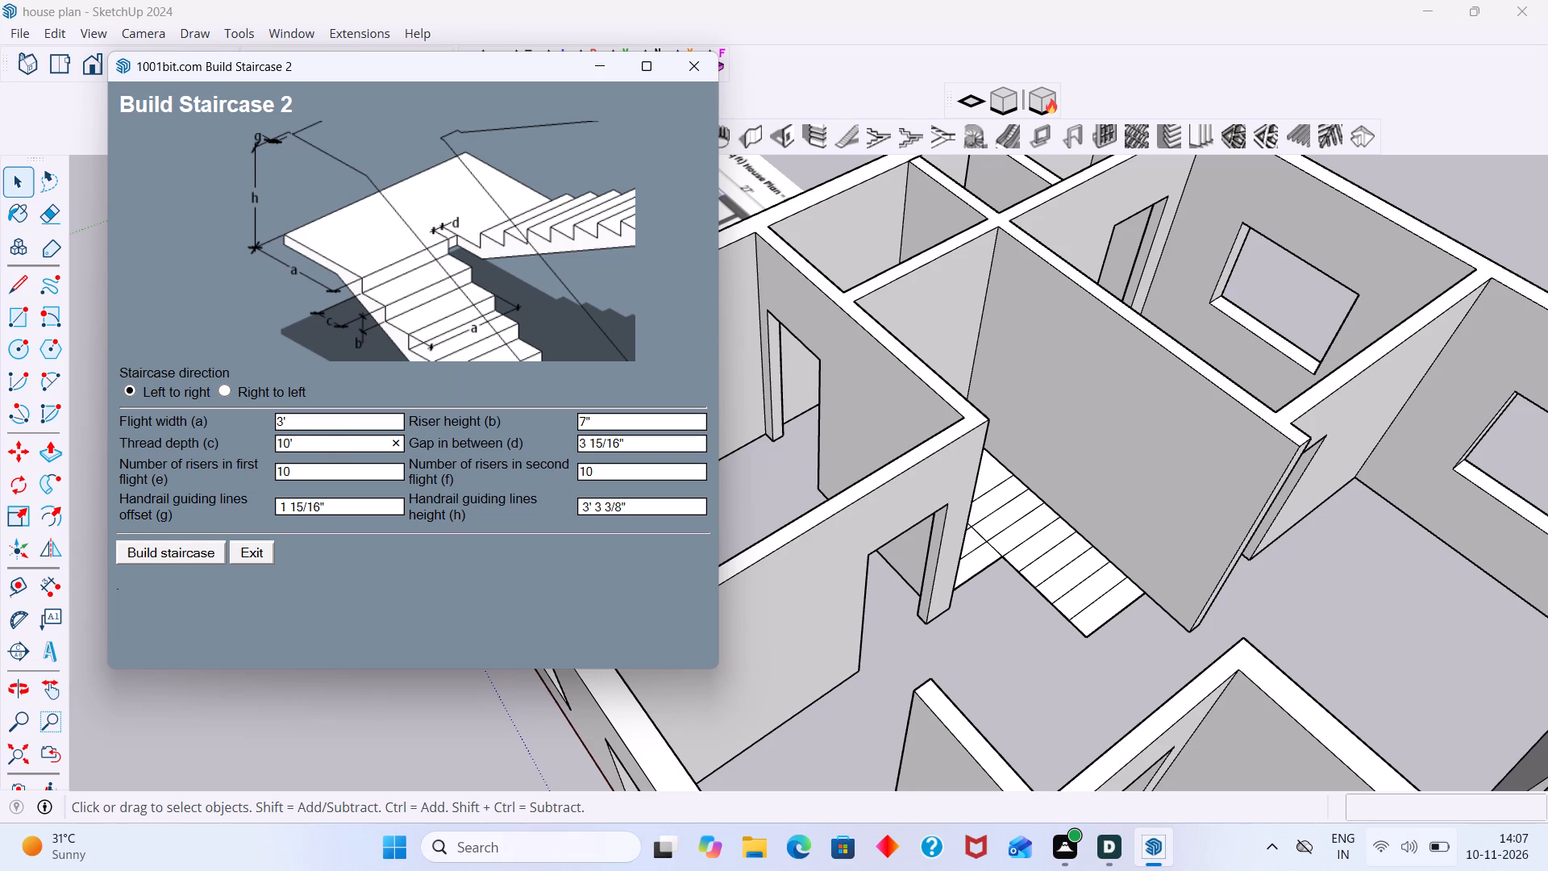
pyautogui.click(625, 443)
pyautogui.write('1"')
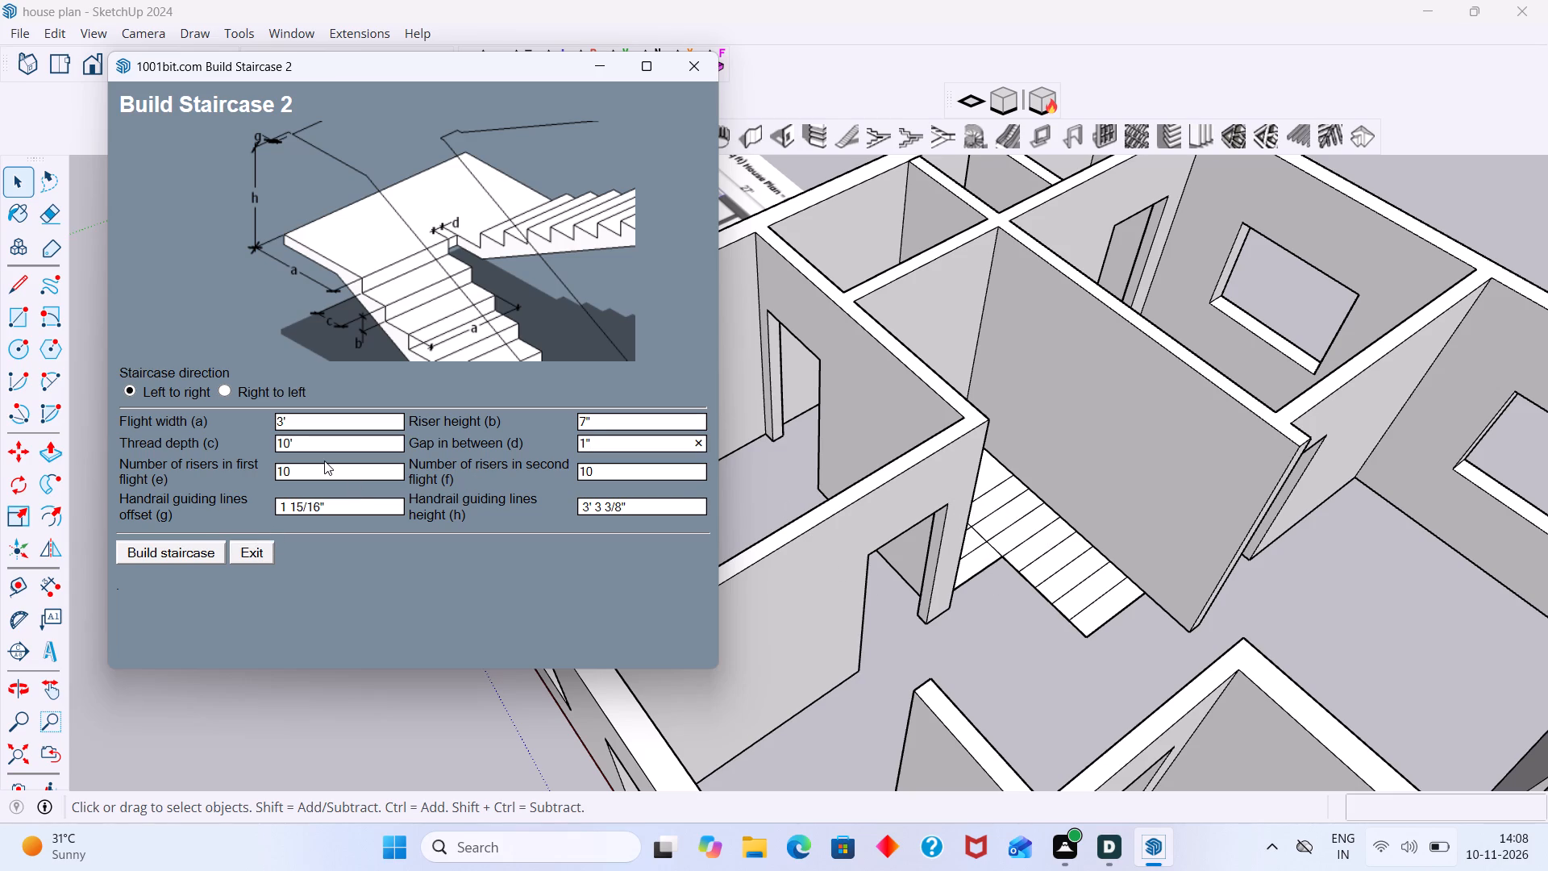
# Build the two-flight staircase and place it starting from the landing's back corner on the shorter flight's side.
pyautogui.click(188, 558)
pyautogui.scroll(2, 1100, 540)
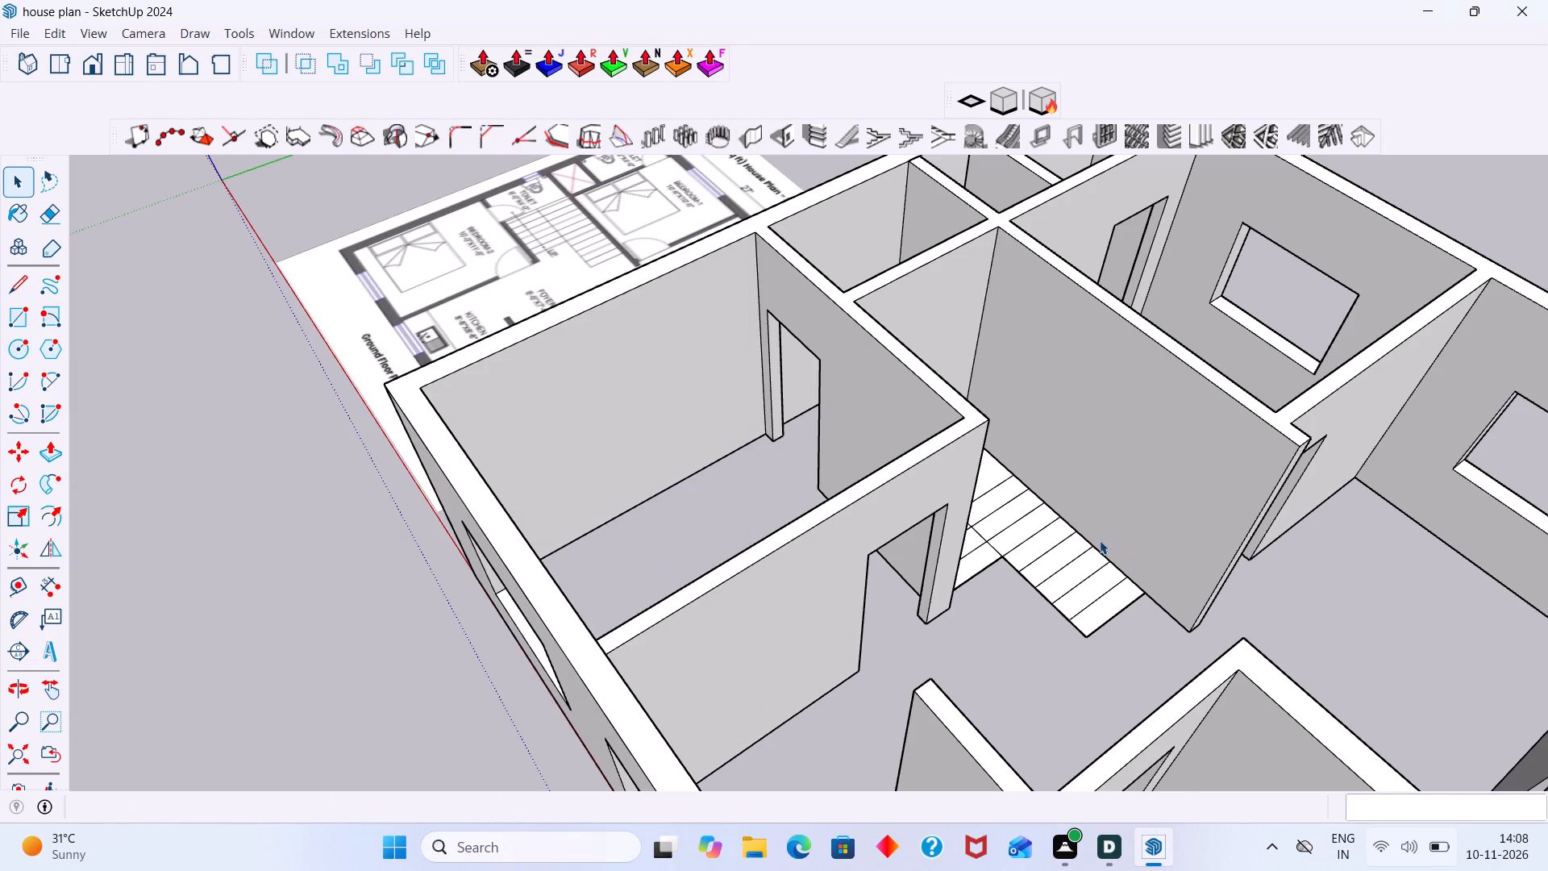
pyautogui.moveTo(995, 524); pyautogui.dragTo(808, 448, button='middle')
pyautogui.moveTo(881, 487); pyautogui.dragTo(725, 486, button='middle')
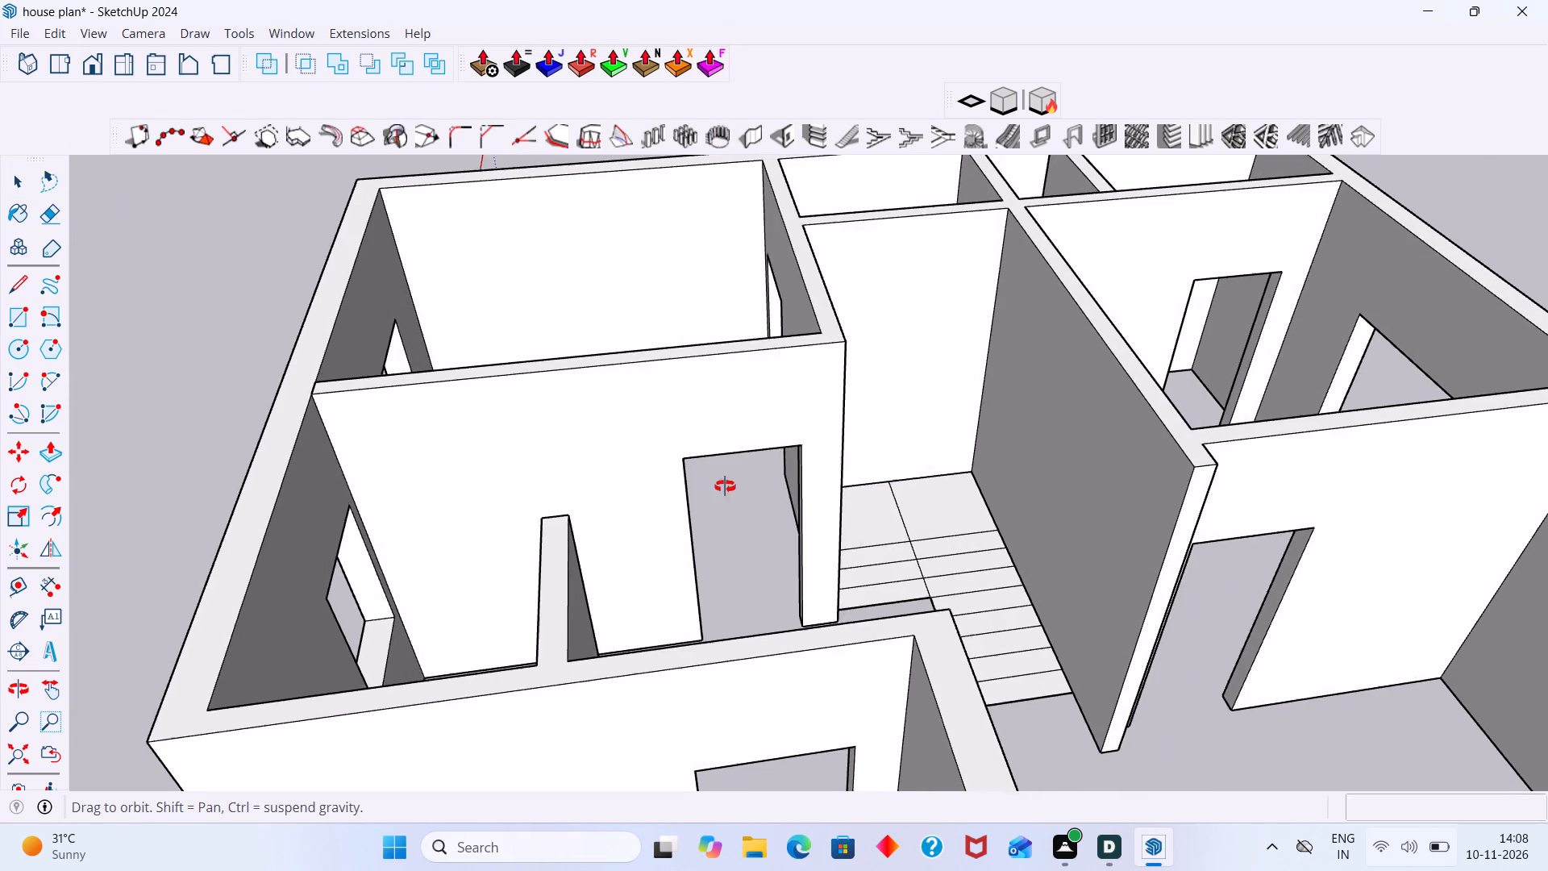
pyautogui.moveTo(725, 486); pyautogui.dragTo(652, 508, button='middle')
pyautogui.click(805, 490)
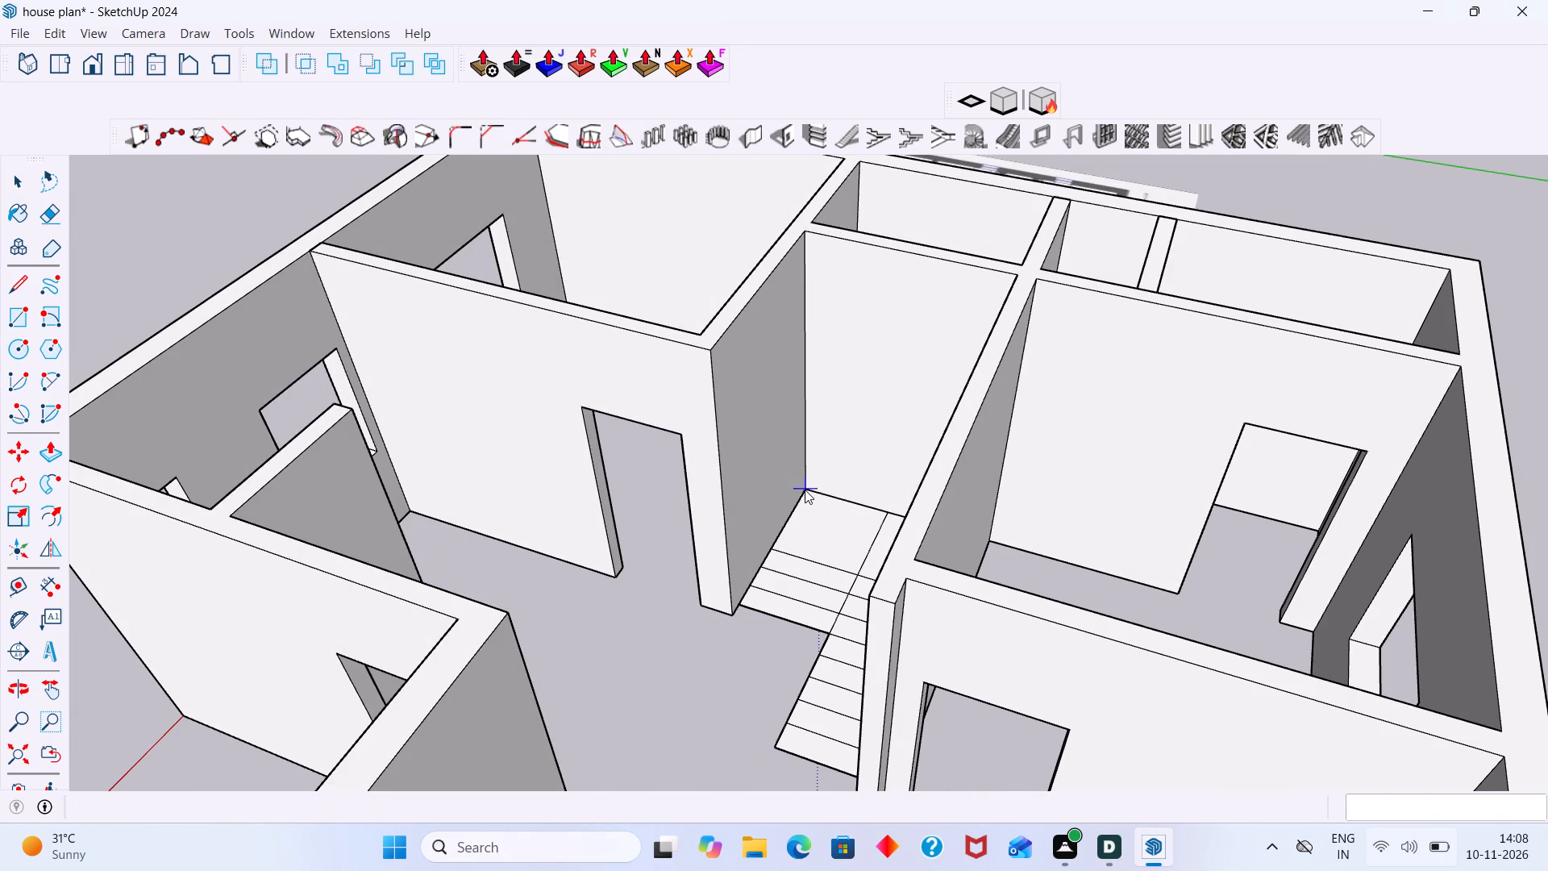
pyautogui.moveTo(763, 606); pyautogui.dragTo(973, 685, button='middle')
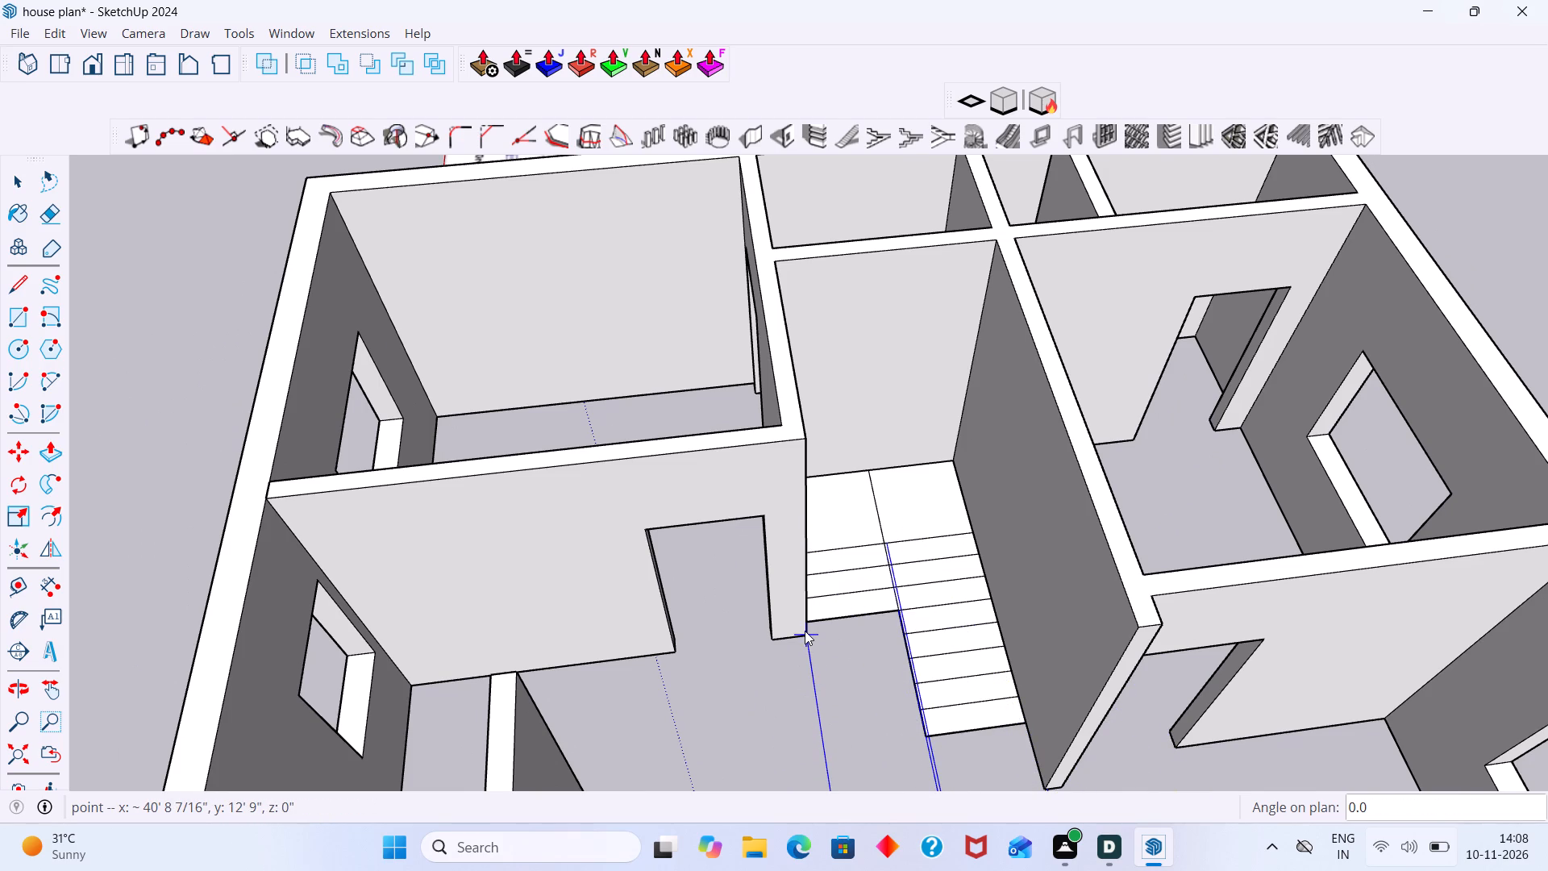
# Inspect the generated staircase's size and position against the stairwell and house walls.
pyautogui.scroll(-2, 916, 633)
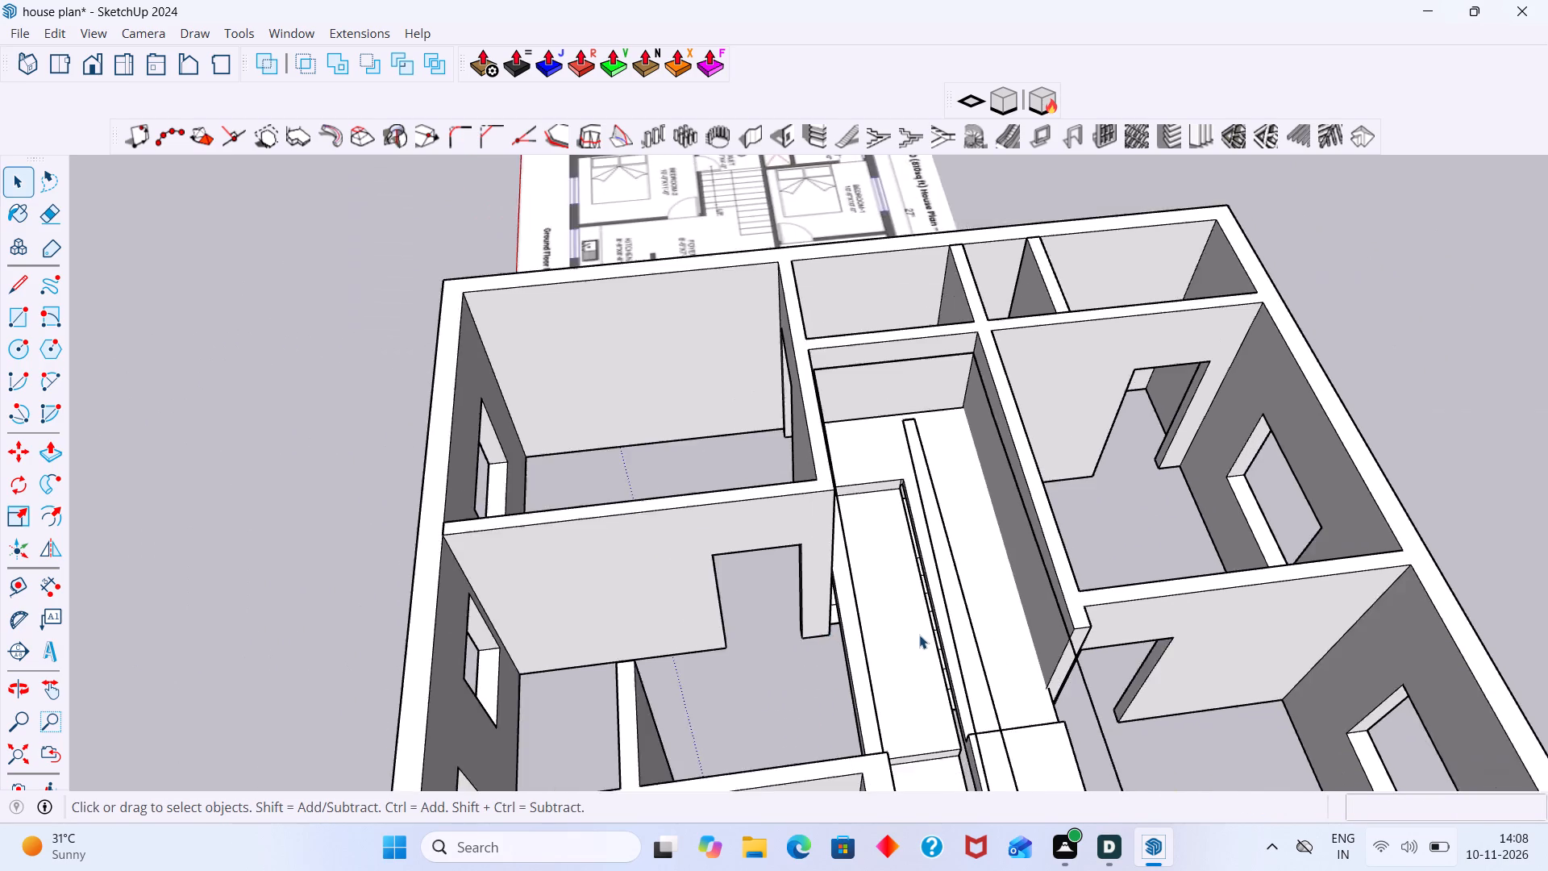
pyautogui.scroll(-4, 919, 635)
pyautogui.moveTo(955, 656); pyautogui.dragTo(1325, 709, button='middle')
pyautogui.scroll(5, 1407, 652)
pyautogui.scroll(5, 962, 477)
pyautogui.scroll(-9, 919, 497)
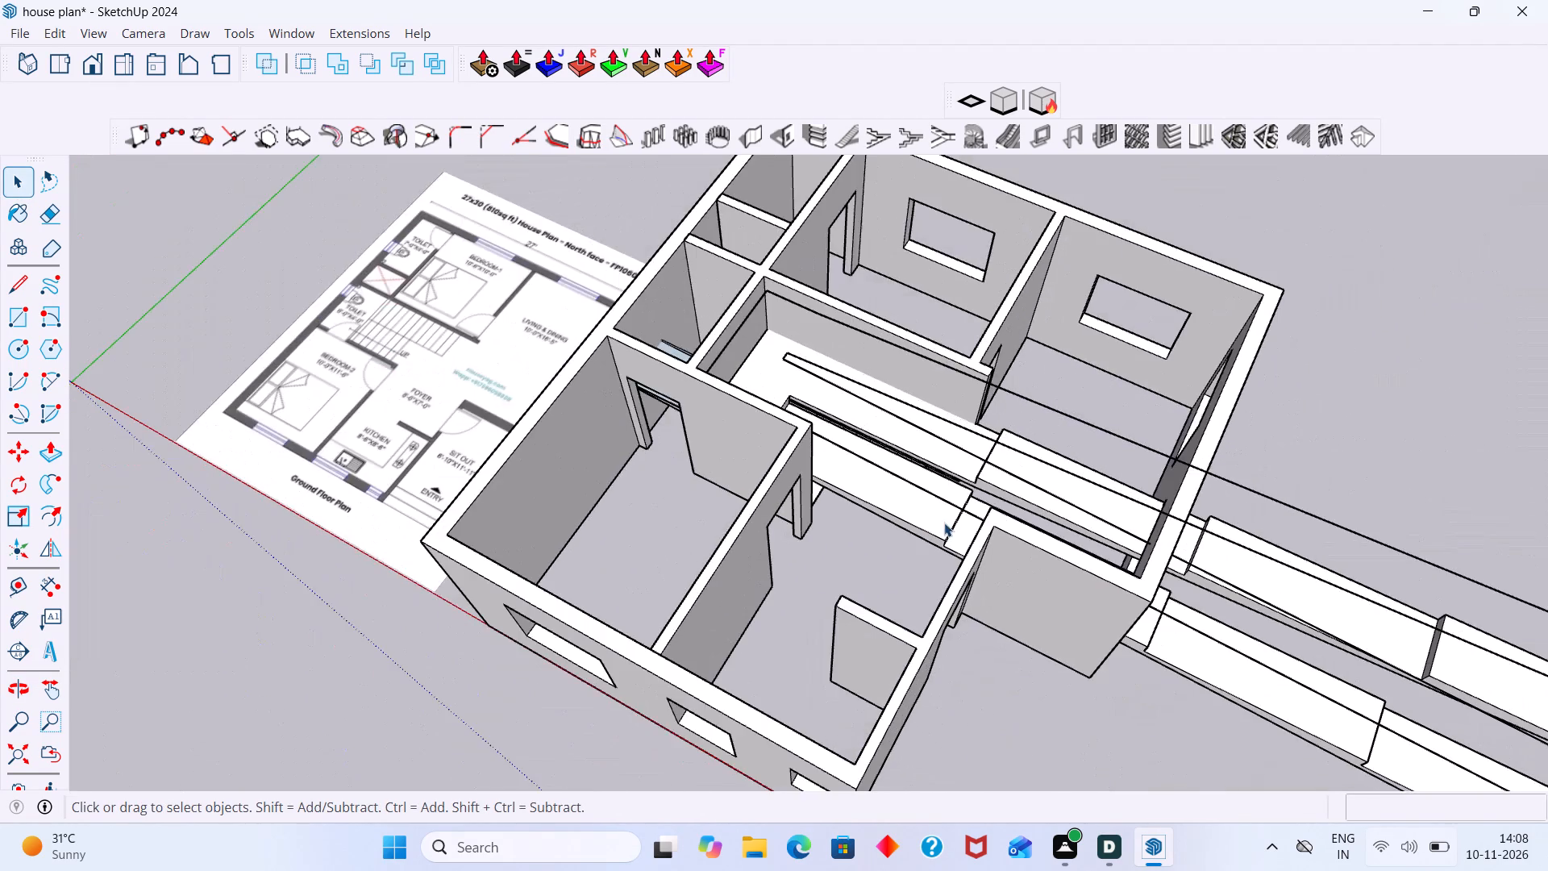
pyautogui.moveTo(947, 522); pyautogui.dragTo(918, 385, button='middle')
pyautogui.scroll(2, 1286, 579)
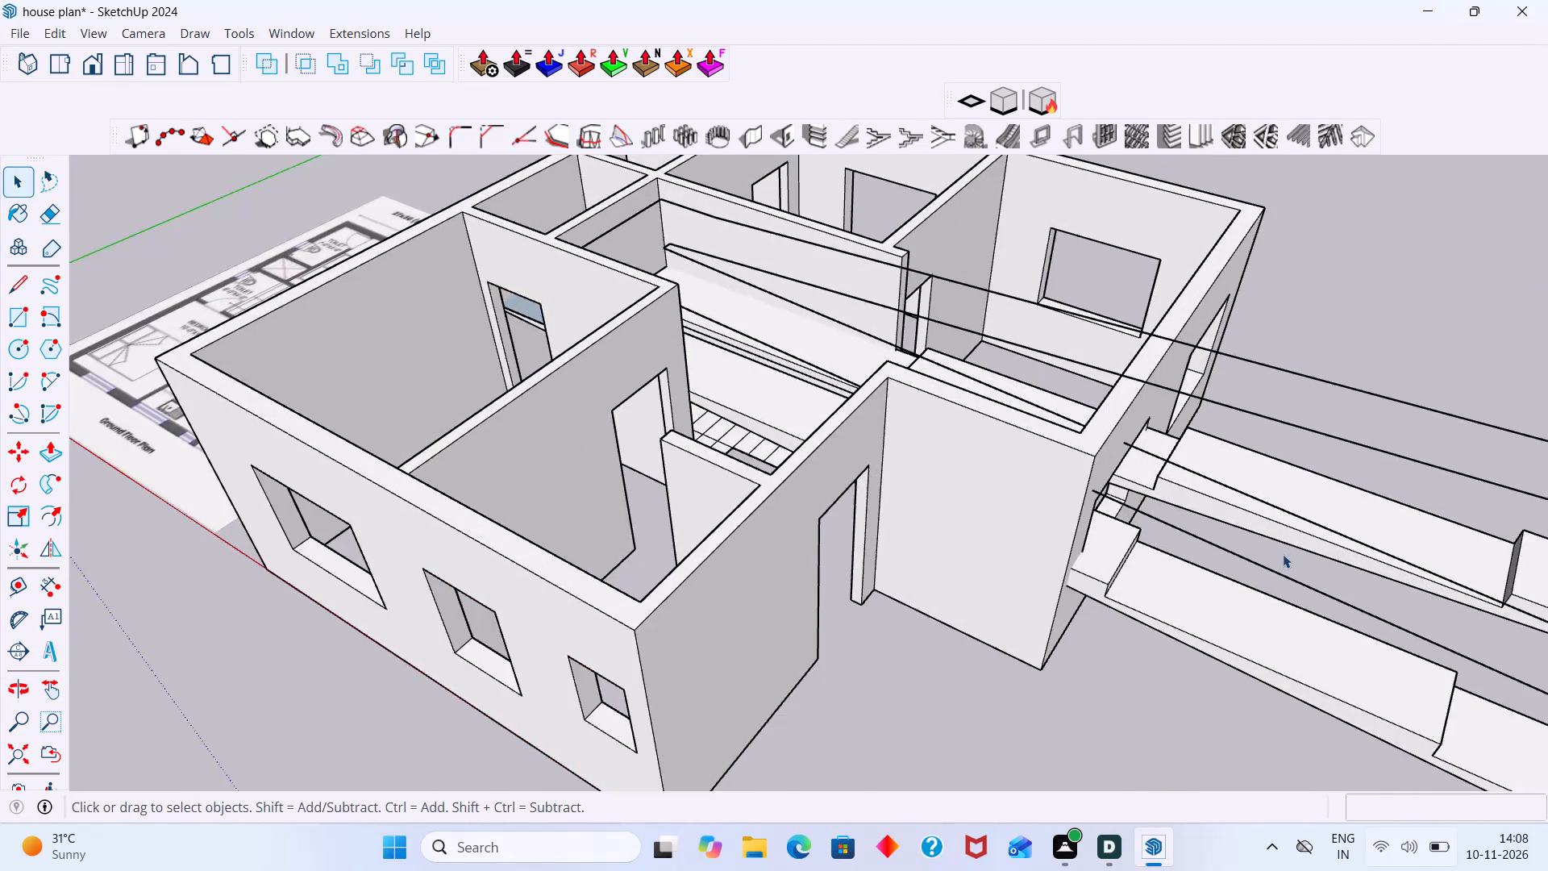
pyautogui.scroll(2, 1283, 554)
pyautogui.scroll(-4, 1271, 535)
pyautogui.scroll(1, 1265, 535)
pyautogui.scroll(-5, 1244, 510)
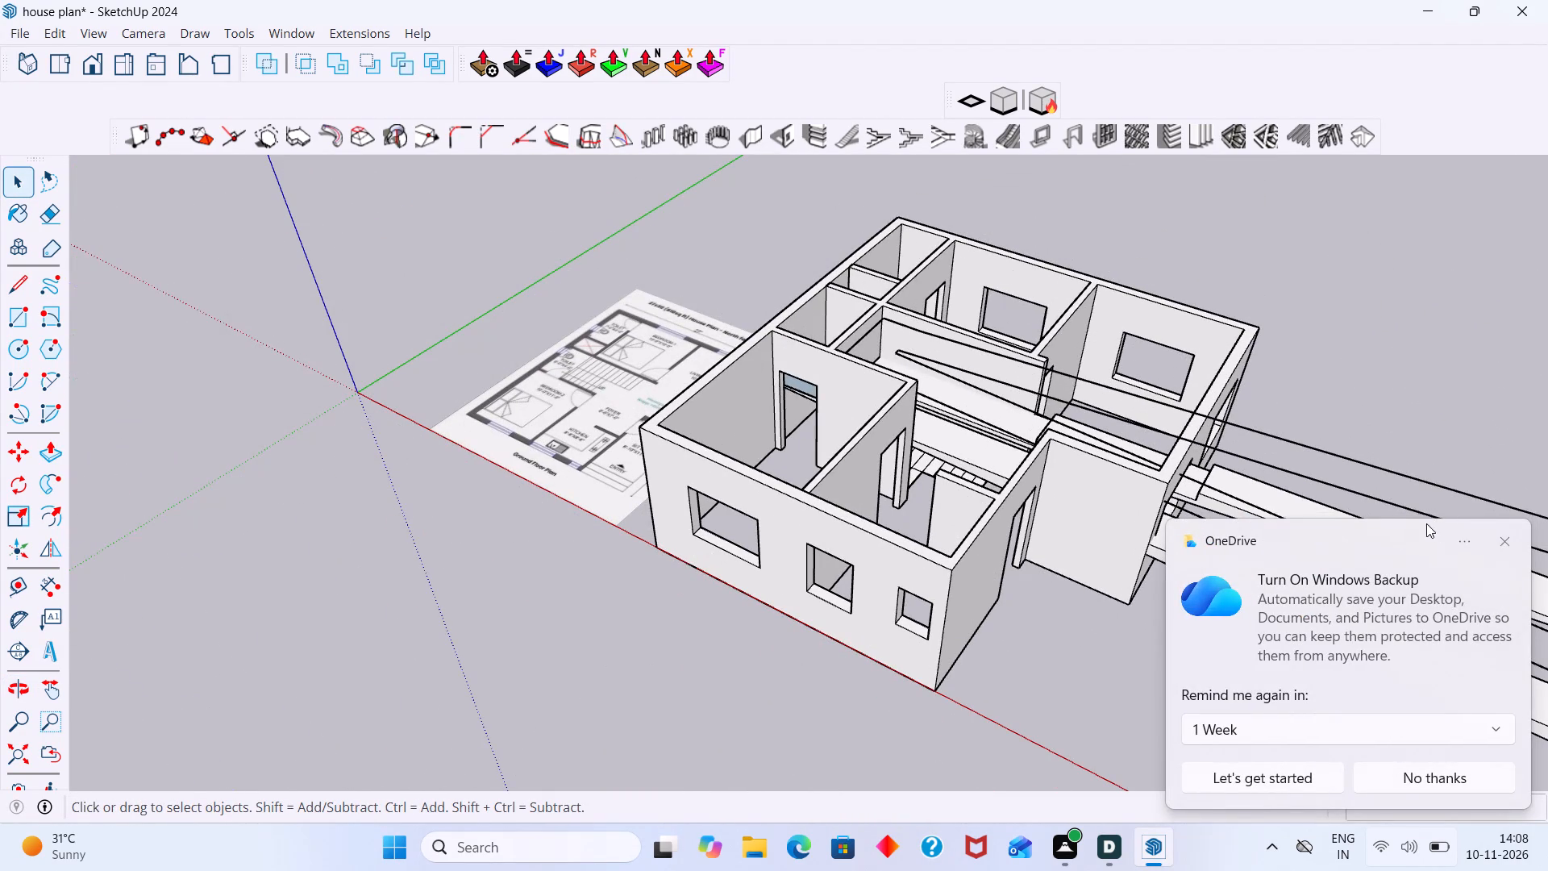
# Dismiss the OneDrive backup prompt.
pyautogui.click(1515, 543)
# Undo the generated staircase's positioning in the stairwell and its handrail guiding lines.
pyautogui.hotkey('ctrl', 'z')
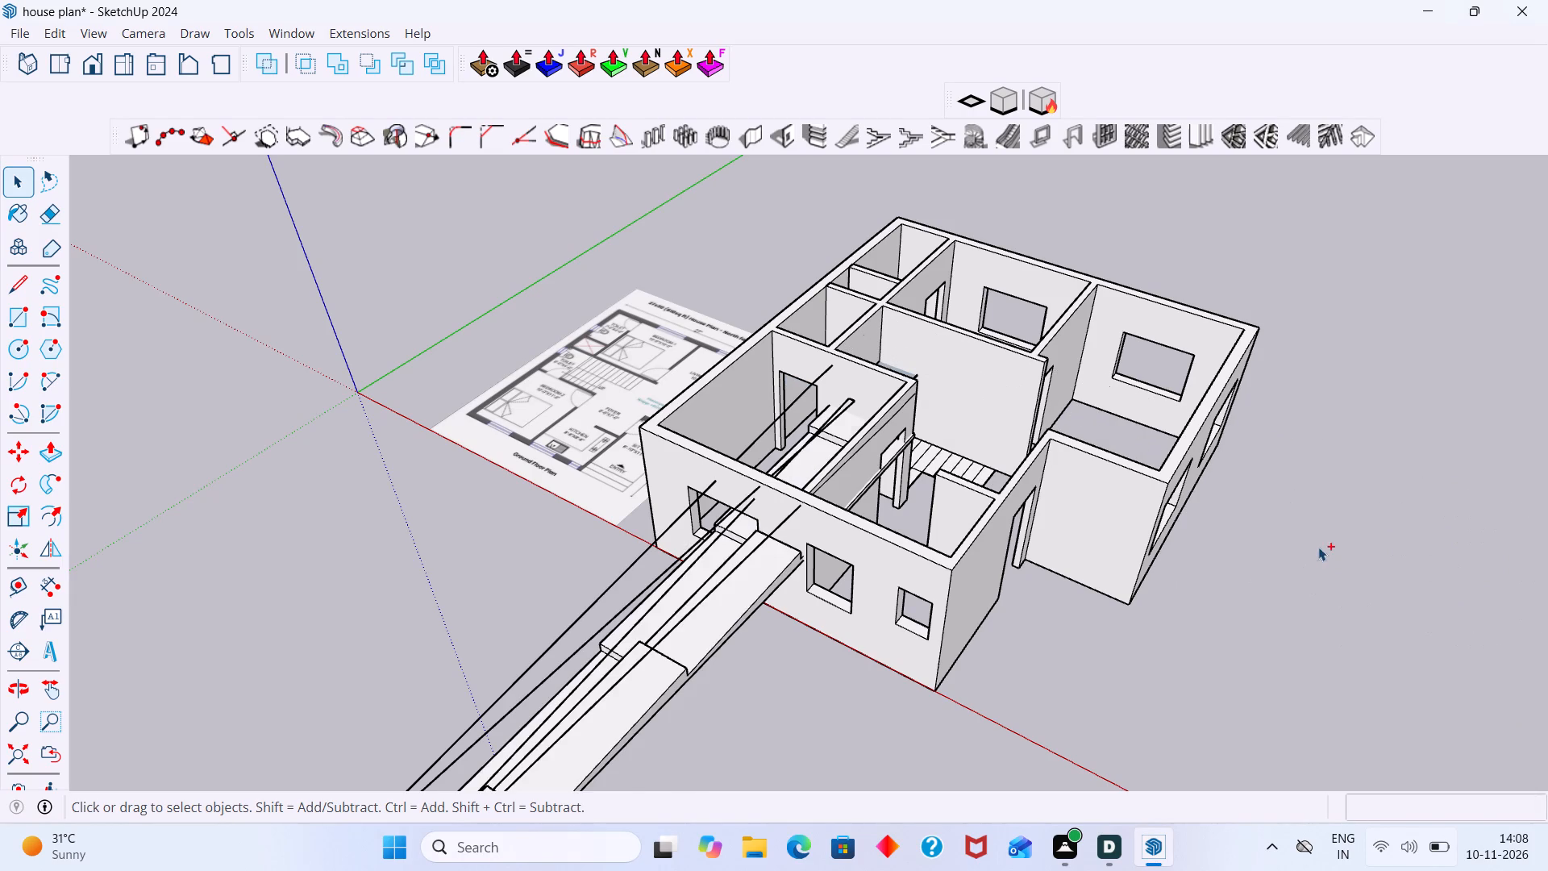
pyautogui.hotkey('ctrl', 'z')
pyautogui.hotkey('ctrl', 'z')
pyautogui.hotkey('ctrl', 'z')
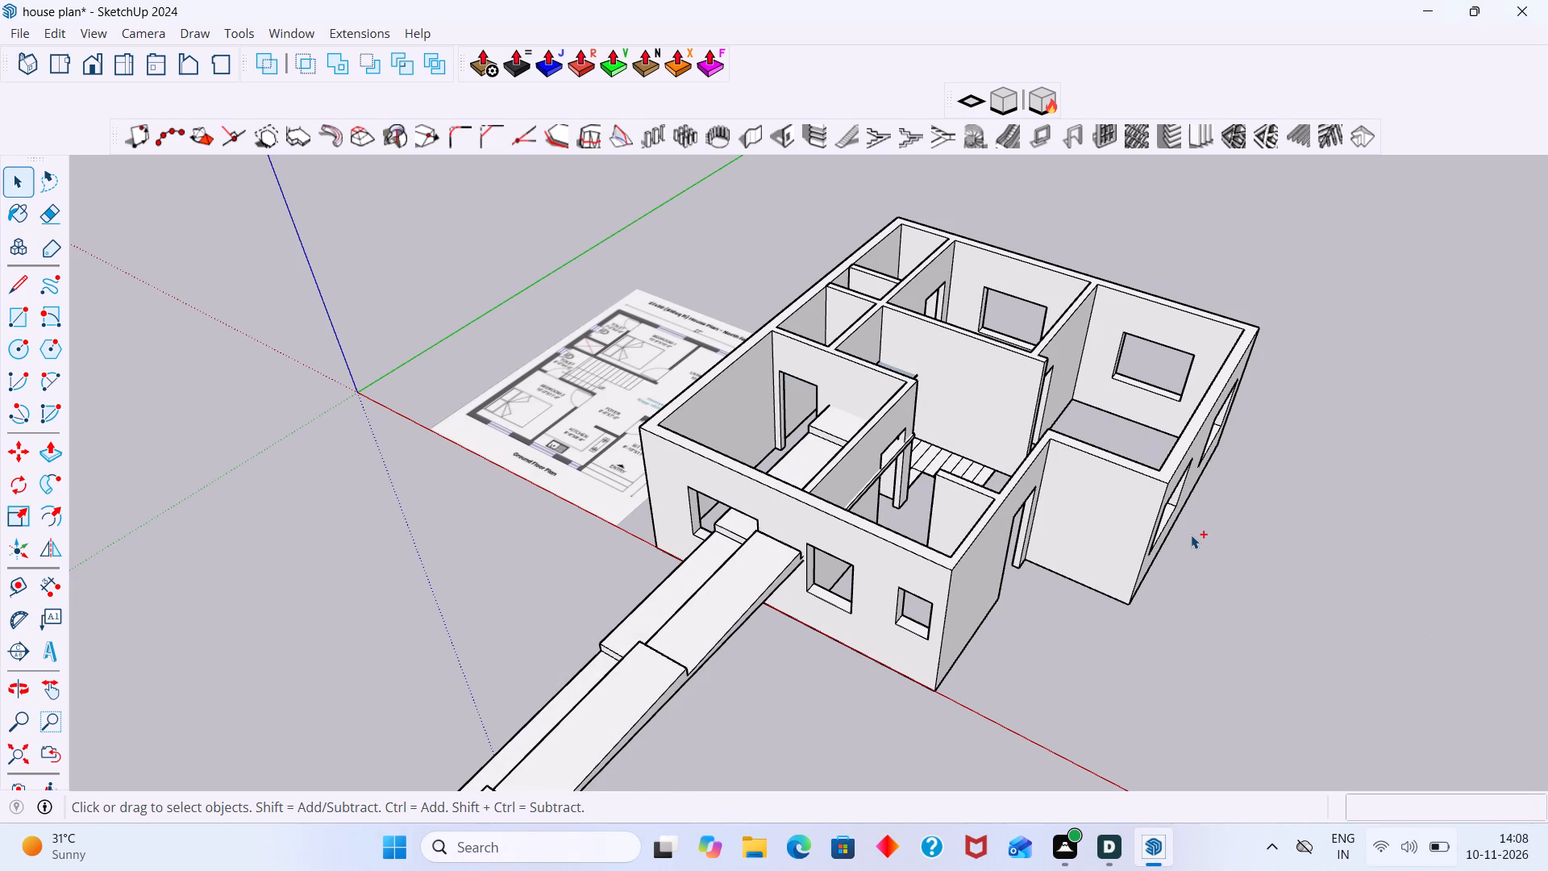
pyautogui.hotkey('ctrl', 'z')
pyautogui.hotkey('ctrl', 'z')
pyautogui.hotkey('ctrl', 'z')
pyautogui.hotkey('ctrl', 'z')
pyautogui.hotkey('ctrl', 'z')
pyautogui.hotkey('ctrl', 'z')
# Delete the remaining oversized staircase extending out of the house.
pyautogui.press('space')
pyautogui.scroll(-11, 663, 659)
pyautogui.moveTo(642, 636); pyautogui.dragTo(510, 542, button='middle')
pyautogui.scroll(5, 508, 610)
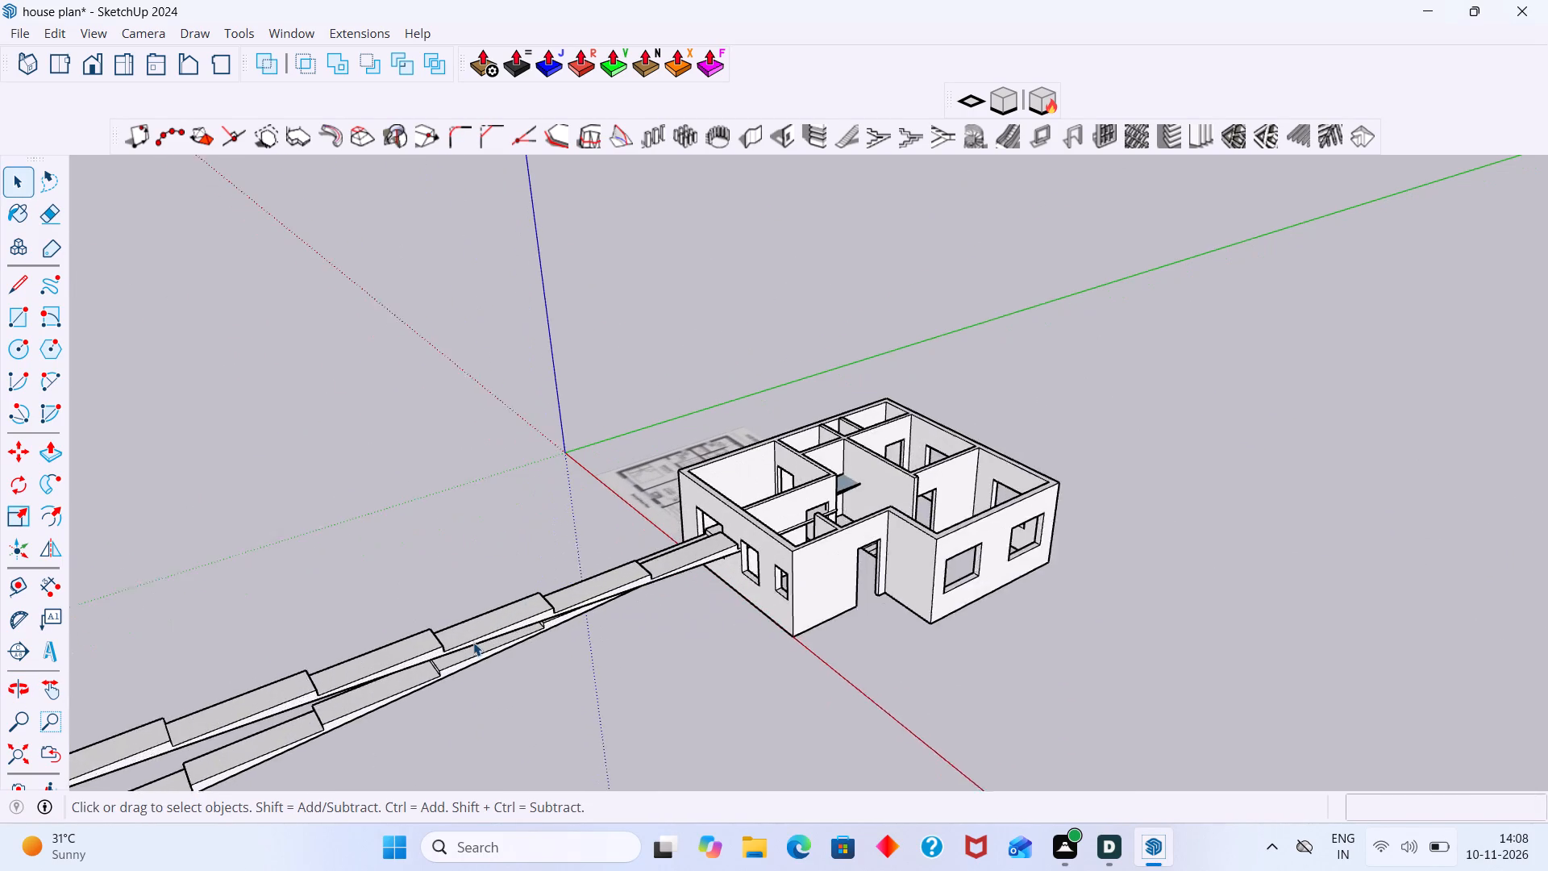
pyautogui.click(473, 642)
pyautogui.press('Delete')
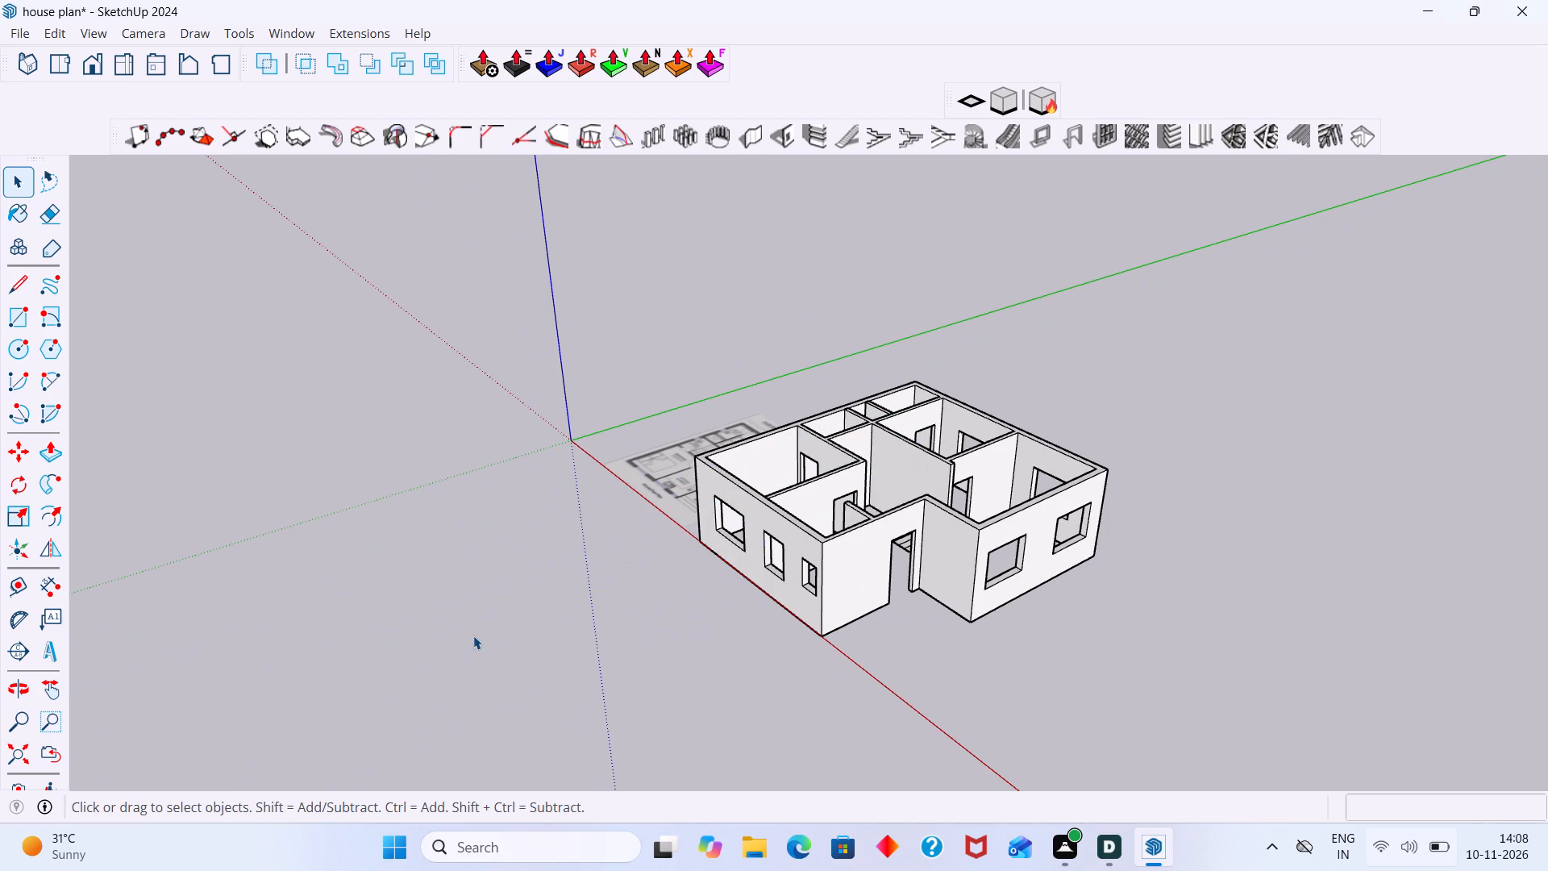
# Display the s4u-Stair toolset again.
pyautogui.moveTo(784, 544); pyautogui.dragTo(604, 646, button='middle')
pyautogui.scroll(9, 993, 497)
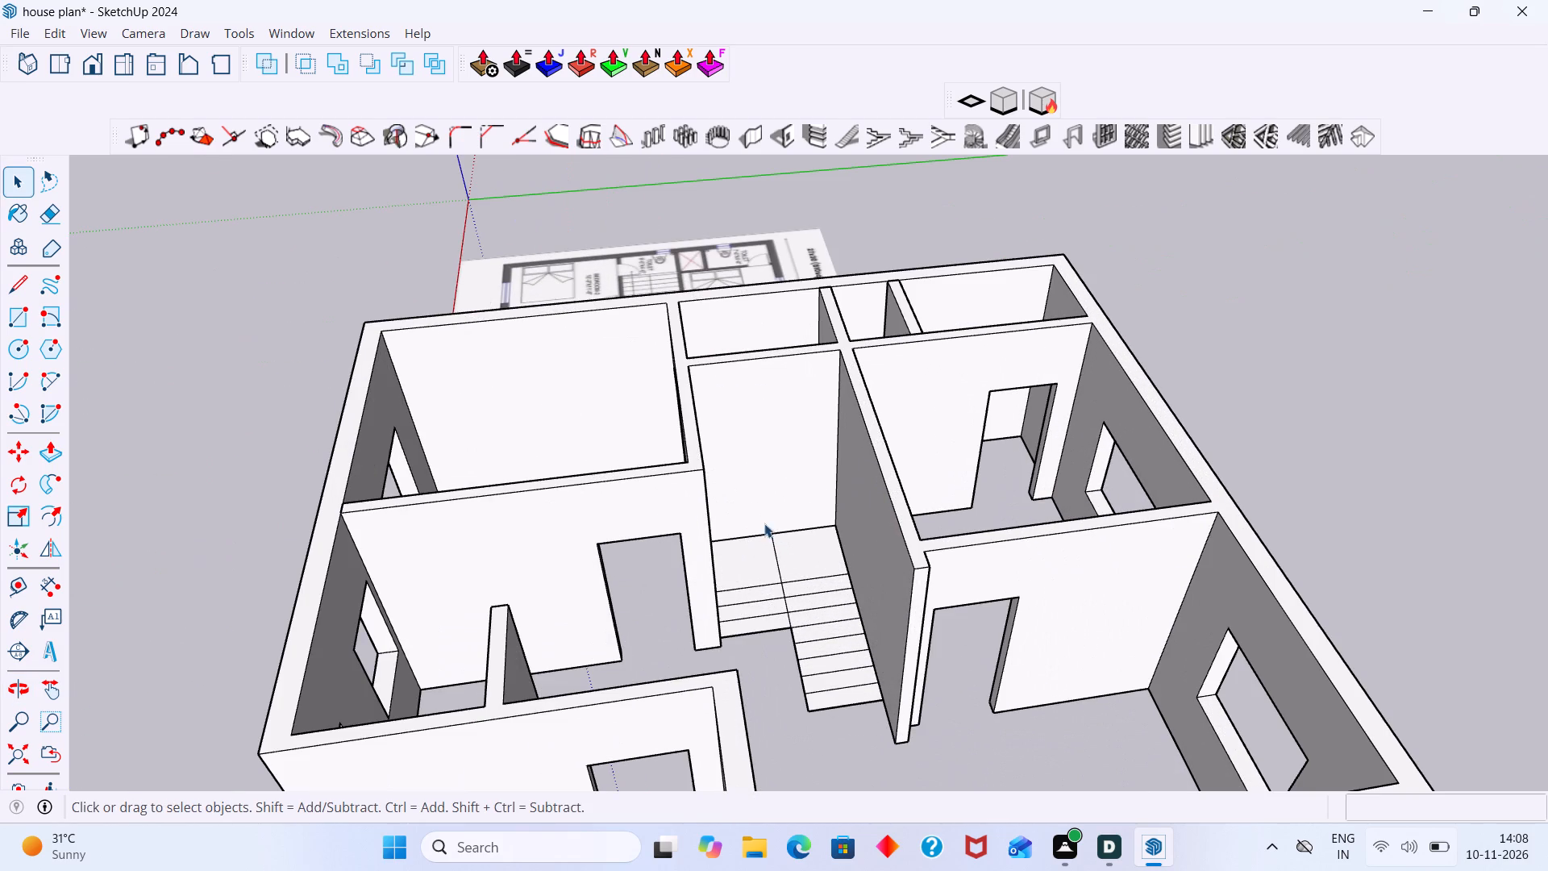
pyautogui.rightClick(1217, 65)
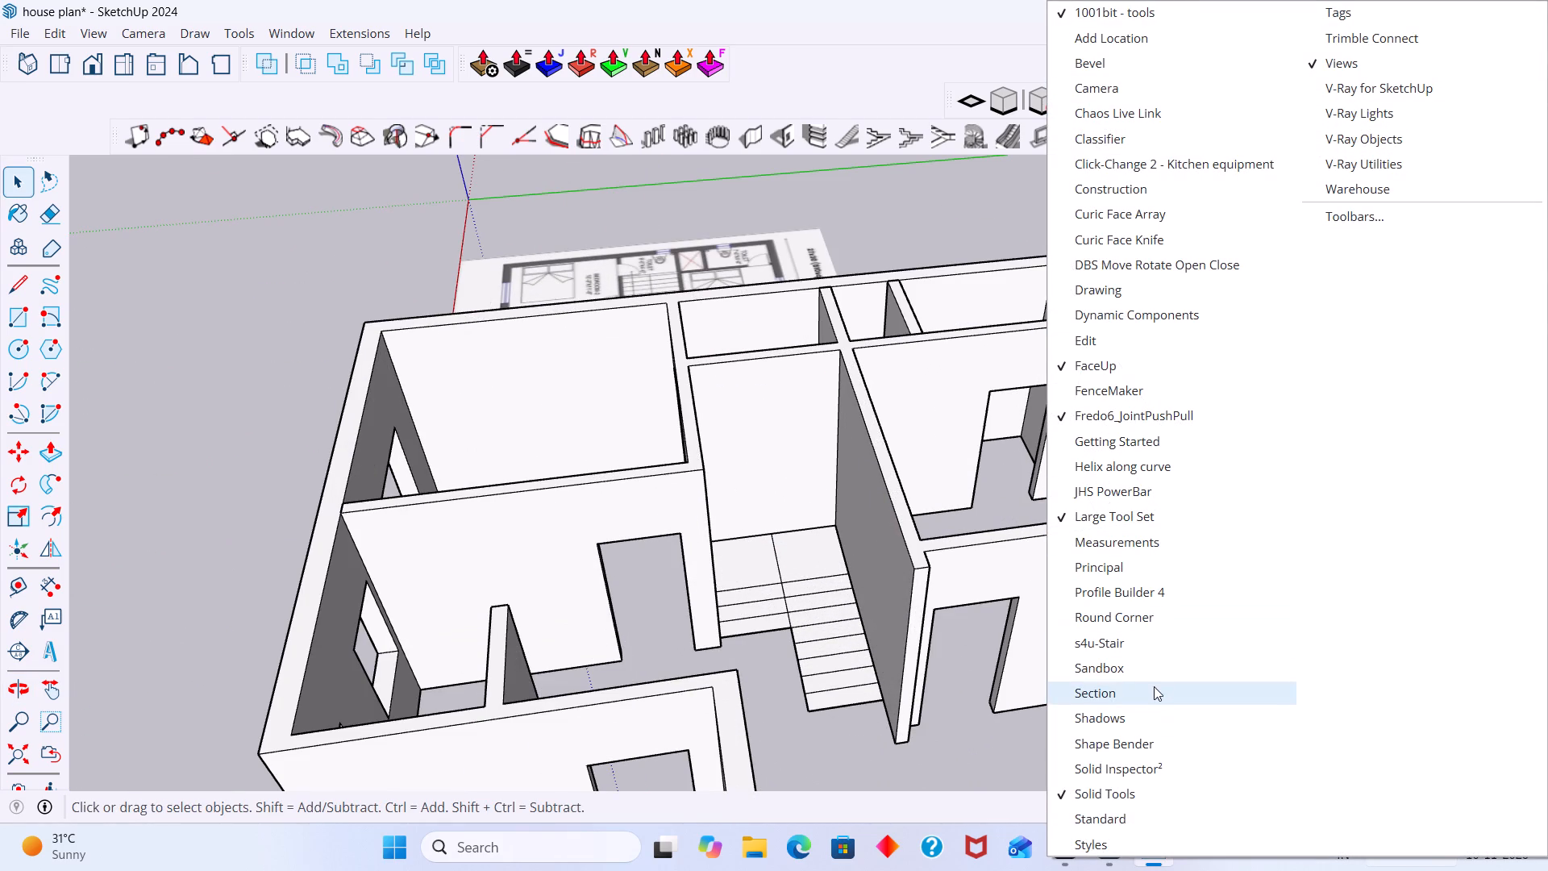
pyautogui.click(1155, 652)
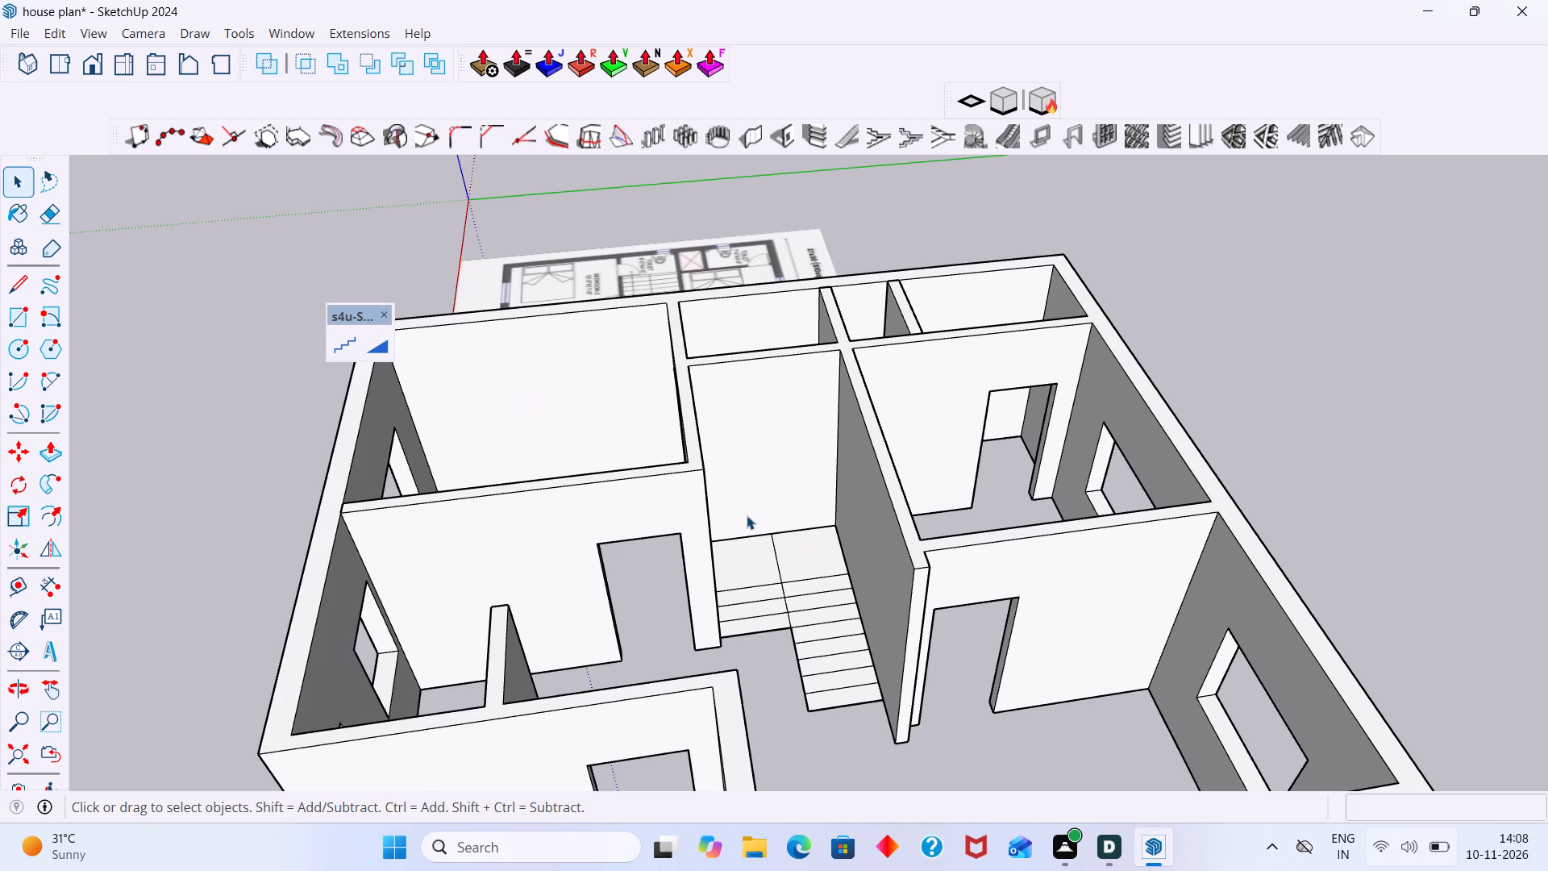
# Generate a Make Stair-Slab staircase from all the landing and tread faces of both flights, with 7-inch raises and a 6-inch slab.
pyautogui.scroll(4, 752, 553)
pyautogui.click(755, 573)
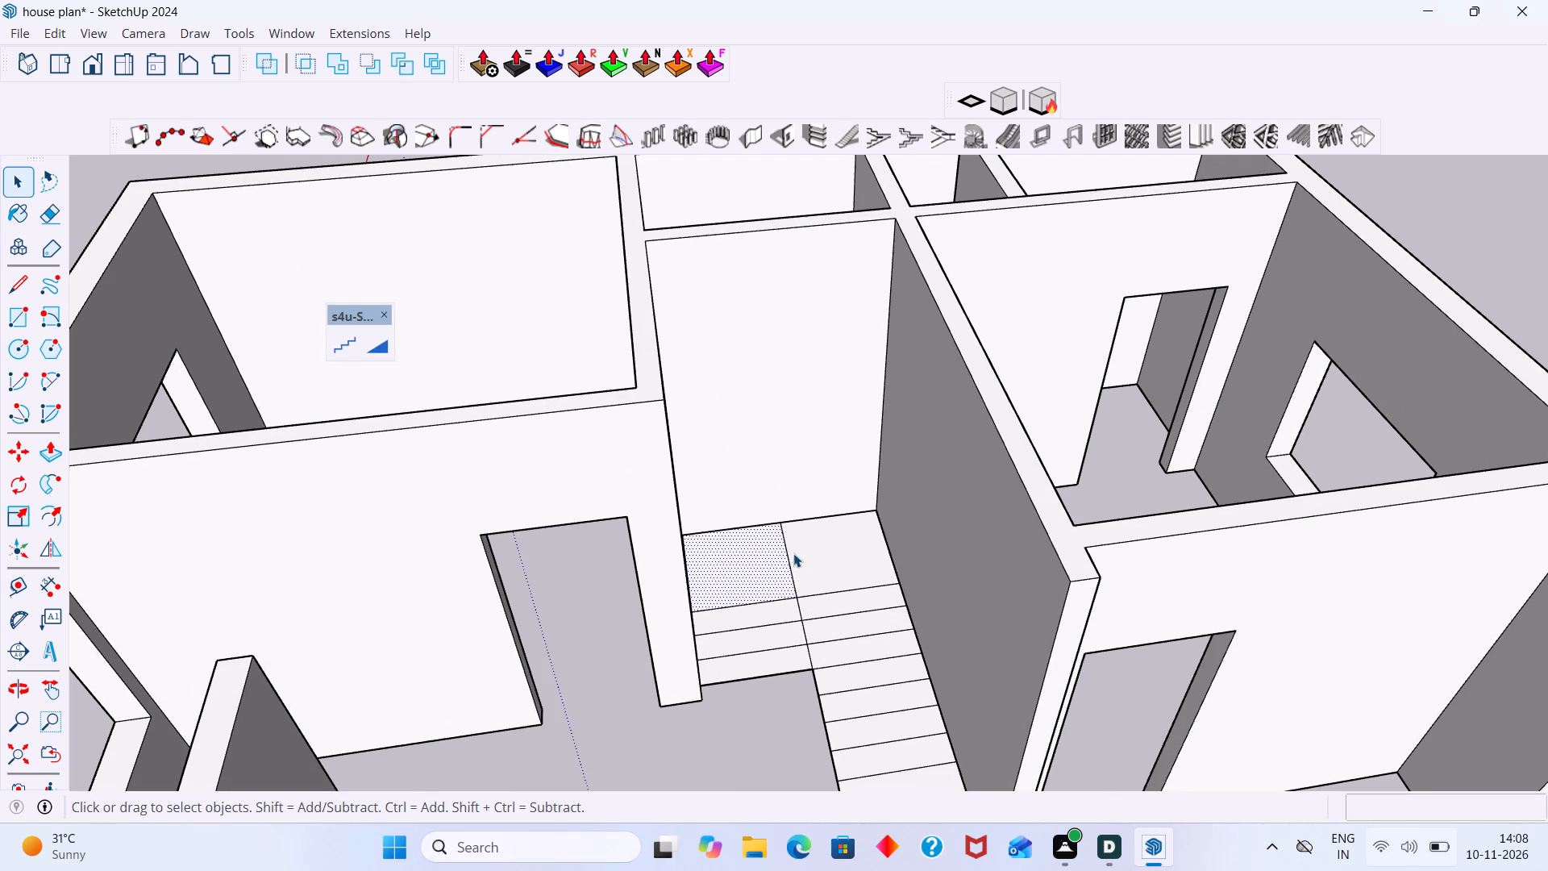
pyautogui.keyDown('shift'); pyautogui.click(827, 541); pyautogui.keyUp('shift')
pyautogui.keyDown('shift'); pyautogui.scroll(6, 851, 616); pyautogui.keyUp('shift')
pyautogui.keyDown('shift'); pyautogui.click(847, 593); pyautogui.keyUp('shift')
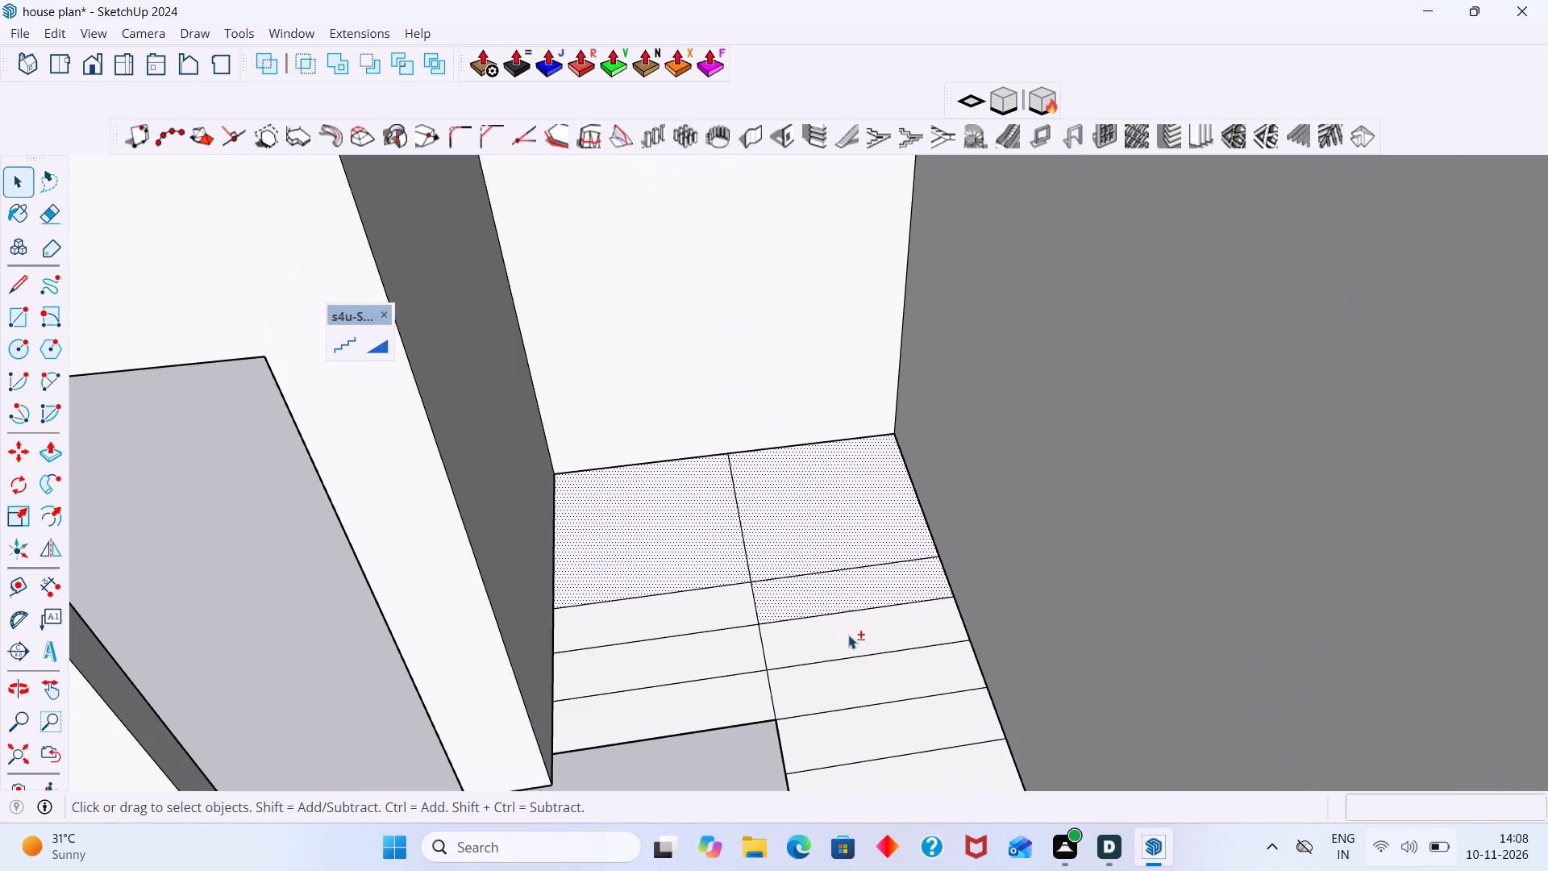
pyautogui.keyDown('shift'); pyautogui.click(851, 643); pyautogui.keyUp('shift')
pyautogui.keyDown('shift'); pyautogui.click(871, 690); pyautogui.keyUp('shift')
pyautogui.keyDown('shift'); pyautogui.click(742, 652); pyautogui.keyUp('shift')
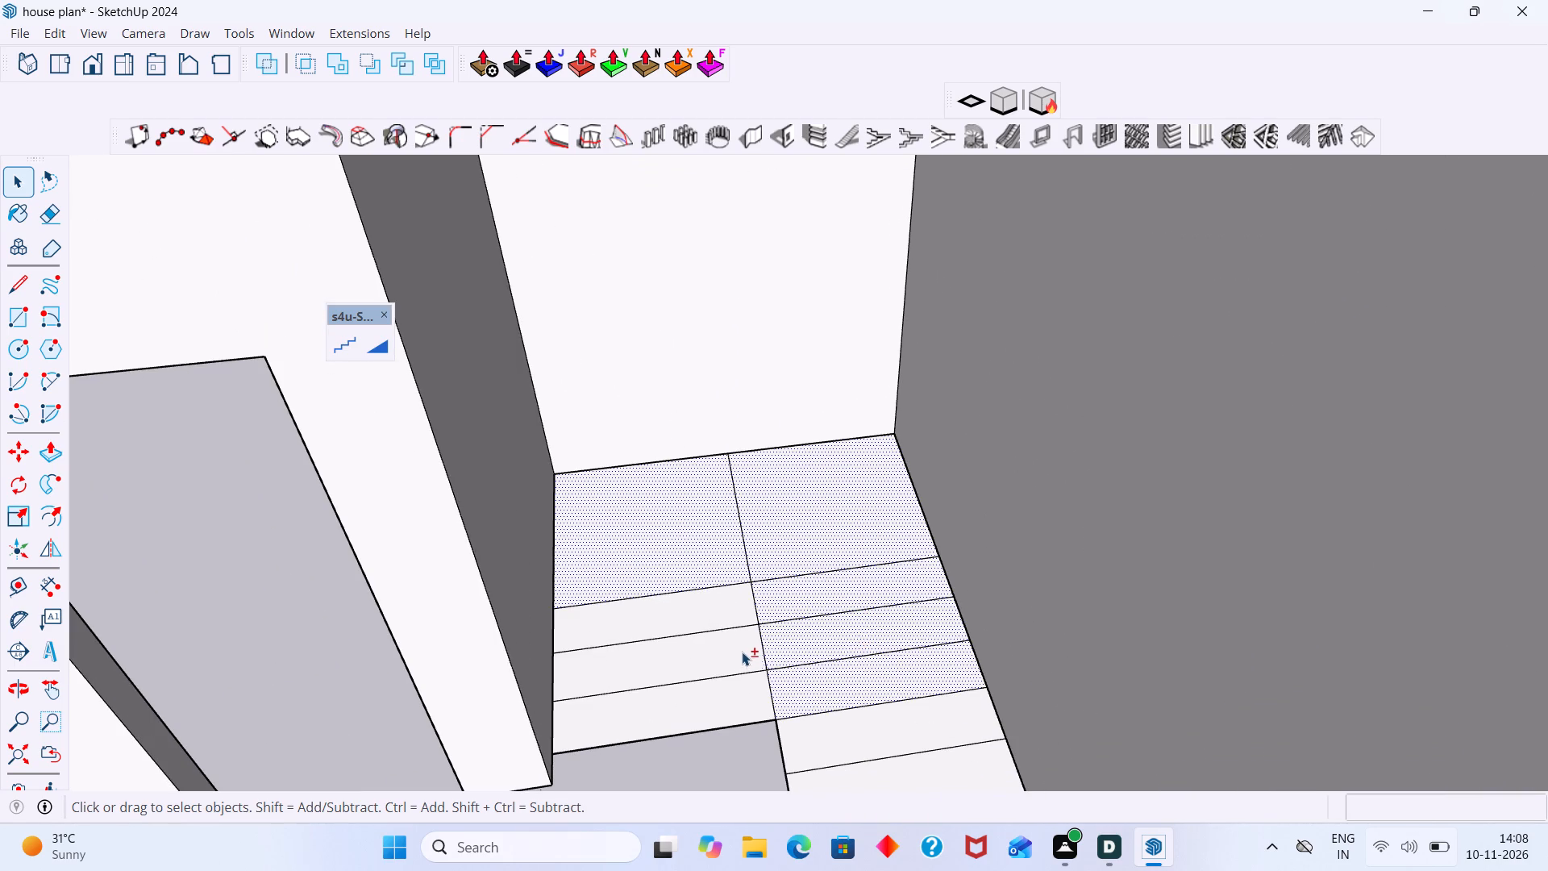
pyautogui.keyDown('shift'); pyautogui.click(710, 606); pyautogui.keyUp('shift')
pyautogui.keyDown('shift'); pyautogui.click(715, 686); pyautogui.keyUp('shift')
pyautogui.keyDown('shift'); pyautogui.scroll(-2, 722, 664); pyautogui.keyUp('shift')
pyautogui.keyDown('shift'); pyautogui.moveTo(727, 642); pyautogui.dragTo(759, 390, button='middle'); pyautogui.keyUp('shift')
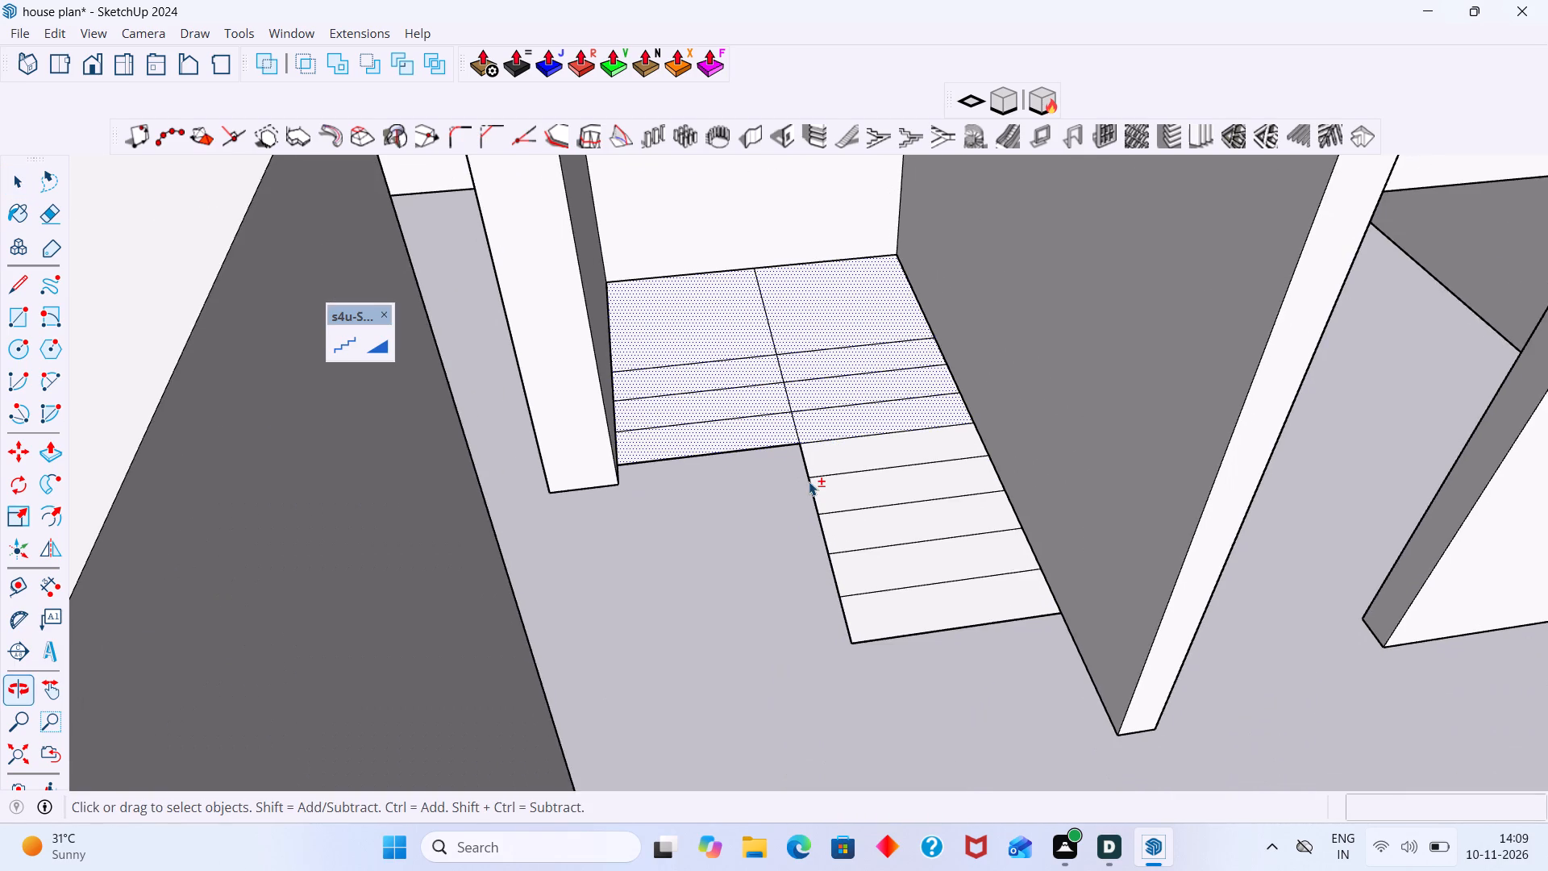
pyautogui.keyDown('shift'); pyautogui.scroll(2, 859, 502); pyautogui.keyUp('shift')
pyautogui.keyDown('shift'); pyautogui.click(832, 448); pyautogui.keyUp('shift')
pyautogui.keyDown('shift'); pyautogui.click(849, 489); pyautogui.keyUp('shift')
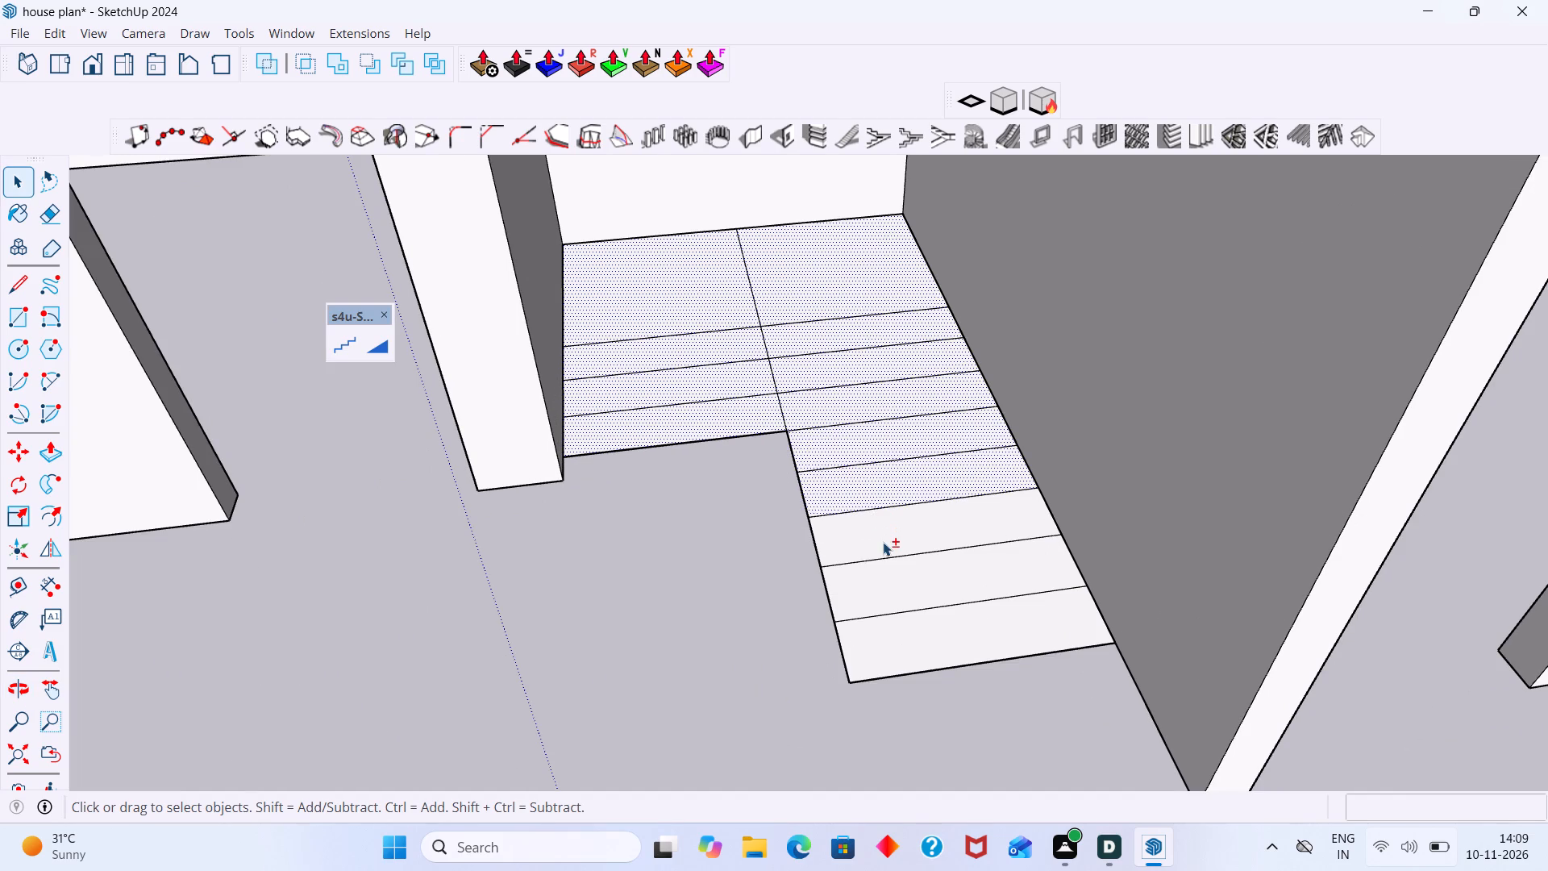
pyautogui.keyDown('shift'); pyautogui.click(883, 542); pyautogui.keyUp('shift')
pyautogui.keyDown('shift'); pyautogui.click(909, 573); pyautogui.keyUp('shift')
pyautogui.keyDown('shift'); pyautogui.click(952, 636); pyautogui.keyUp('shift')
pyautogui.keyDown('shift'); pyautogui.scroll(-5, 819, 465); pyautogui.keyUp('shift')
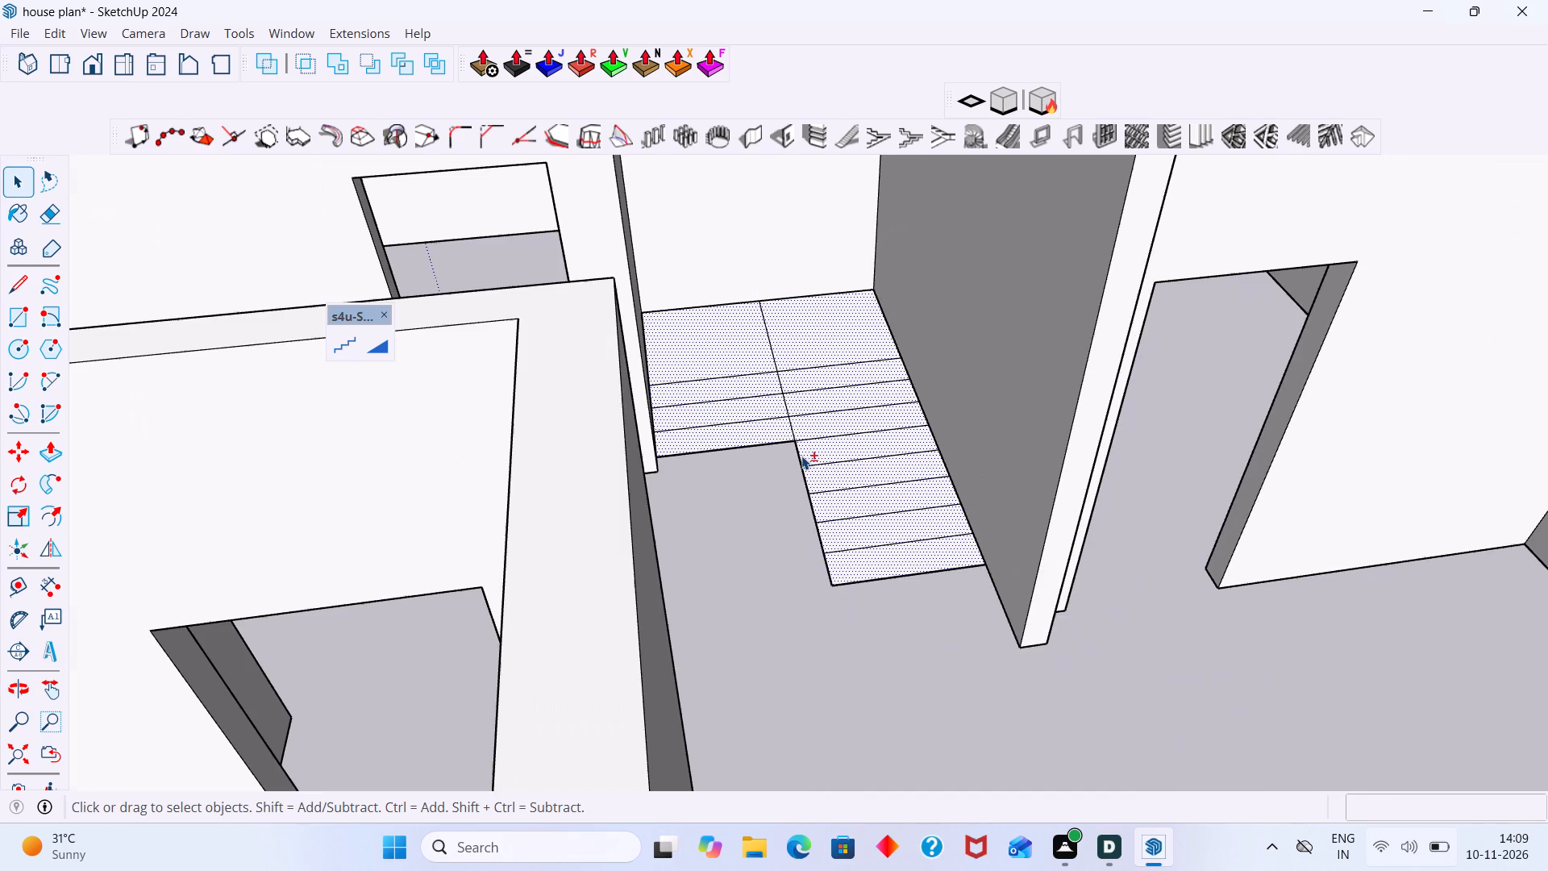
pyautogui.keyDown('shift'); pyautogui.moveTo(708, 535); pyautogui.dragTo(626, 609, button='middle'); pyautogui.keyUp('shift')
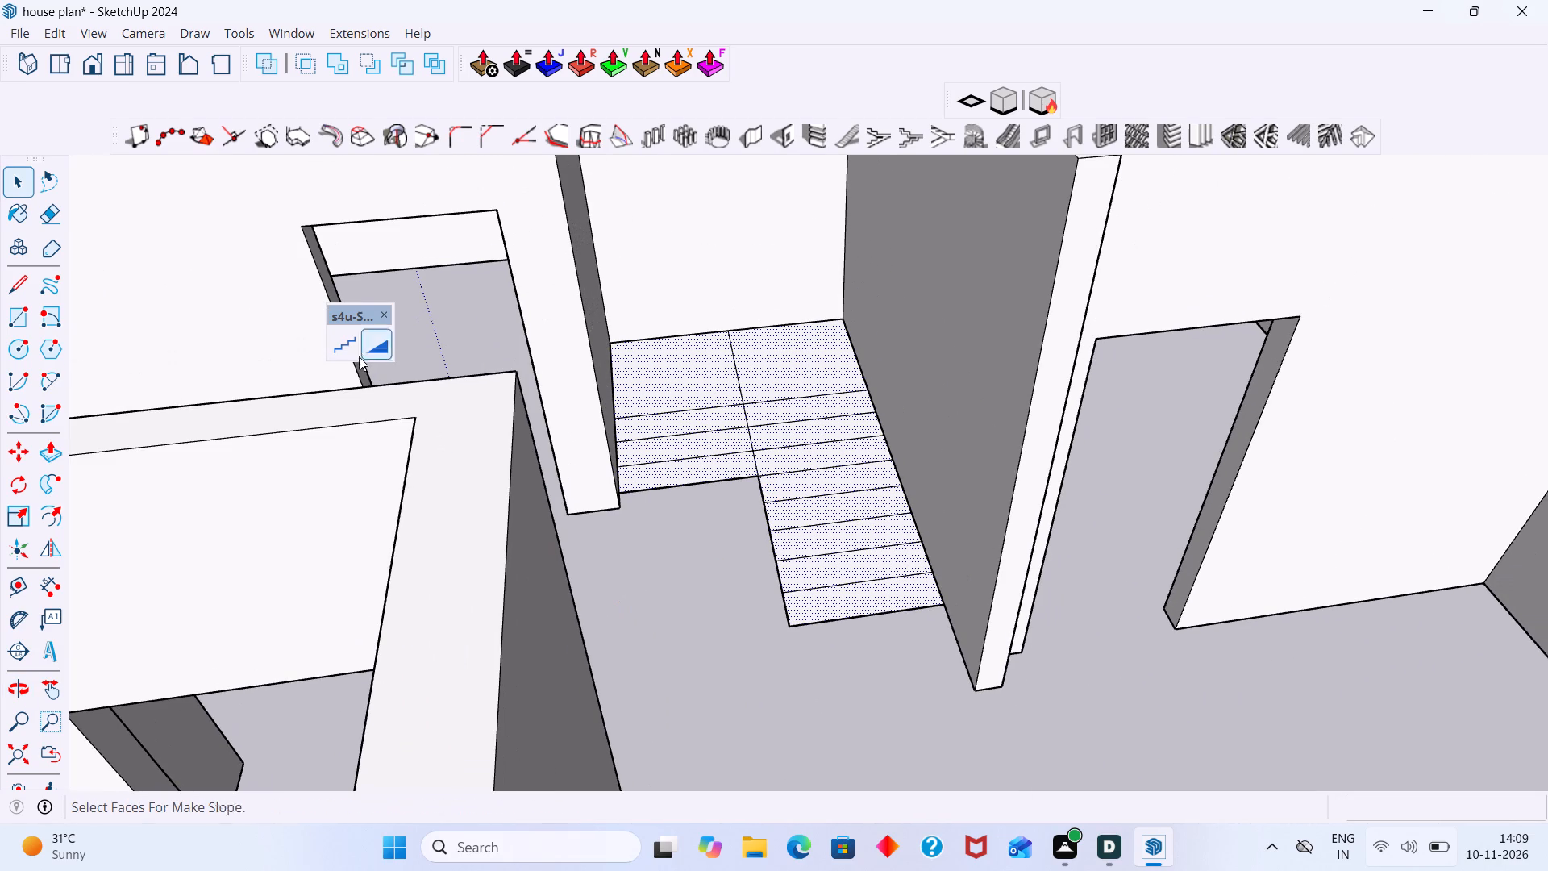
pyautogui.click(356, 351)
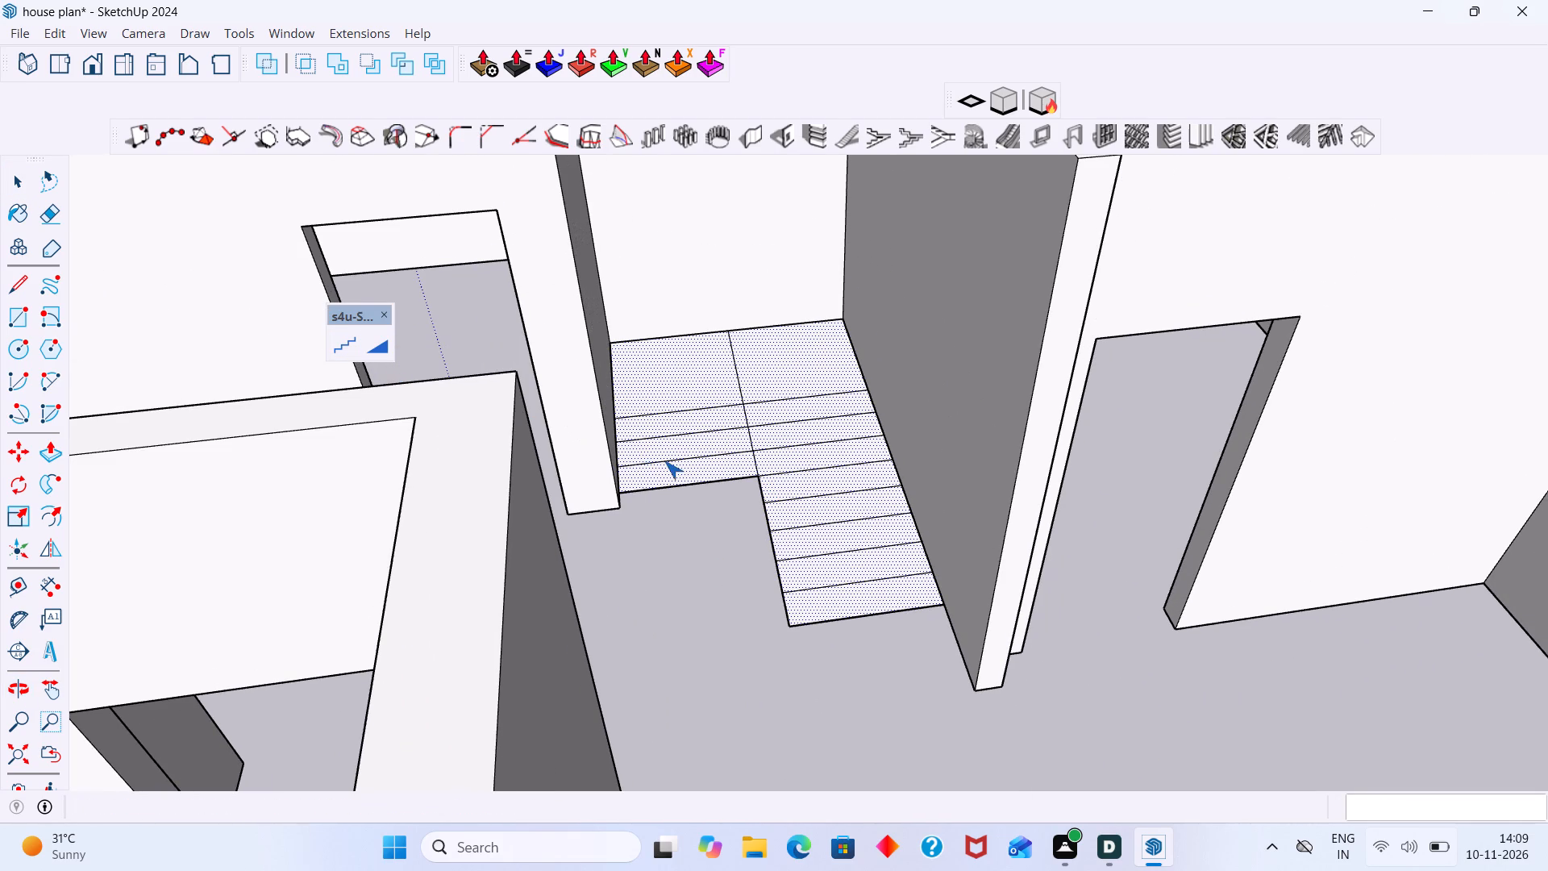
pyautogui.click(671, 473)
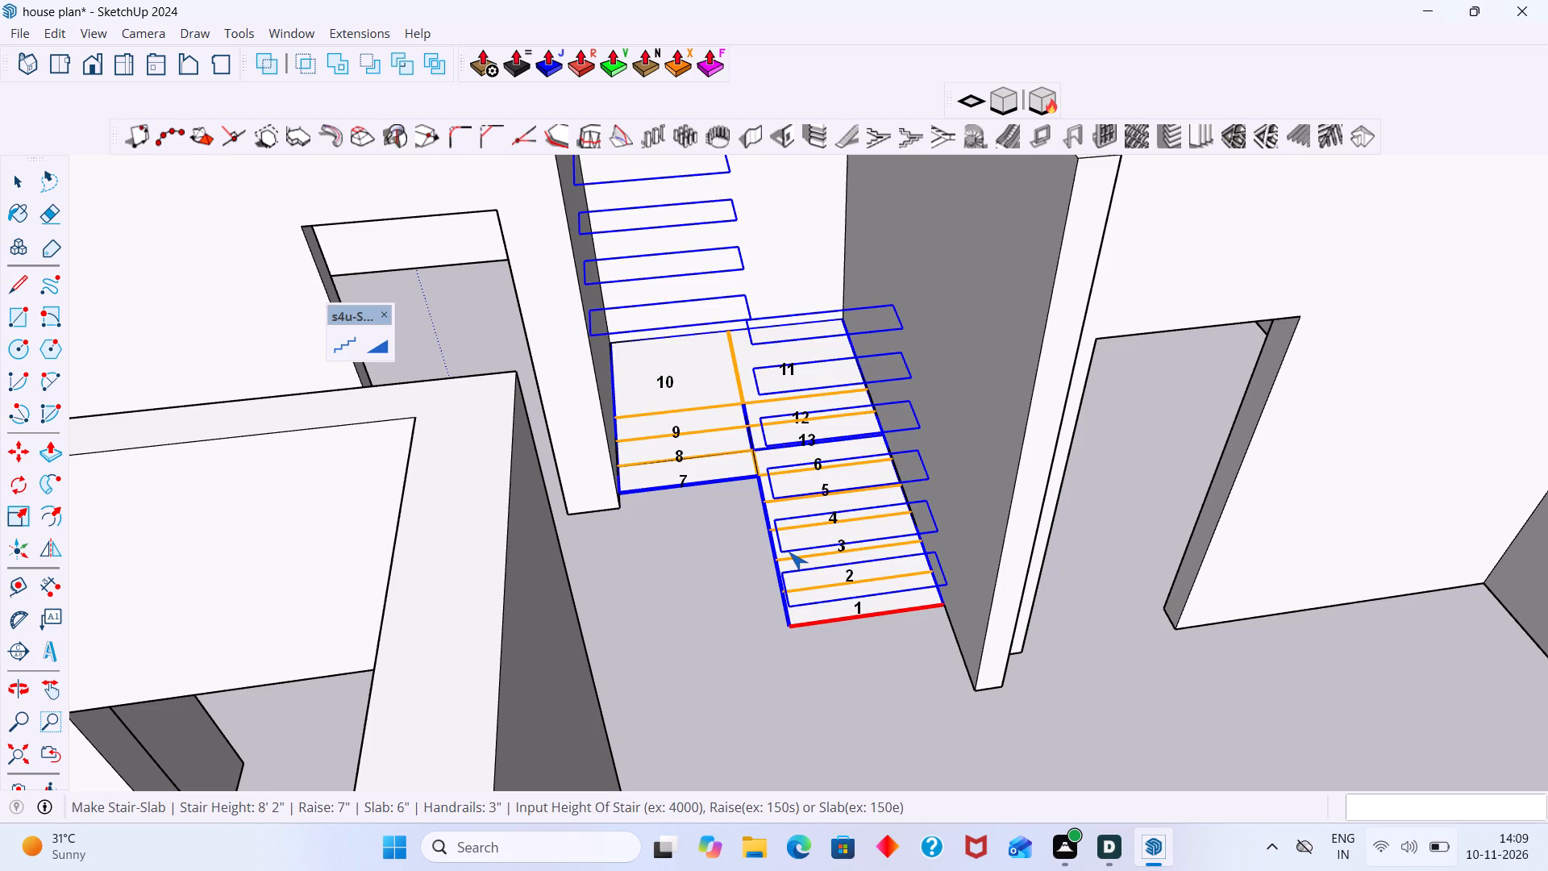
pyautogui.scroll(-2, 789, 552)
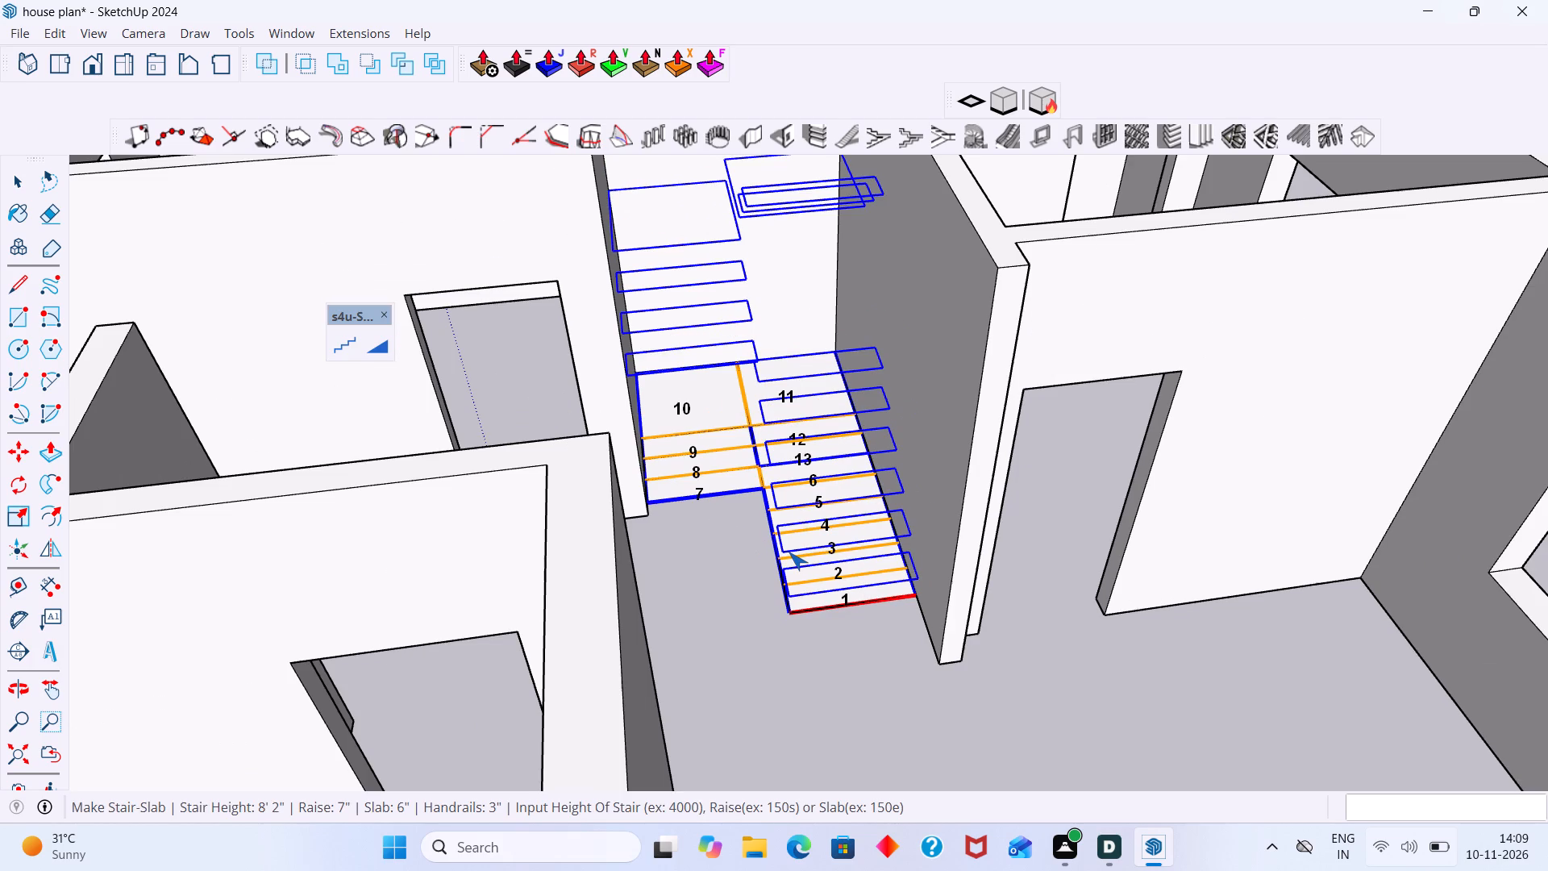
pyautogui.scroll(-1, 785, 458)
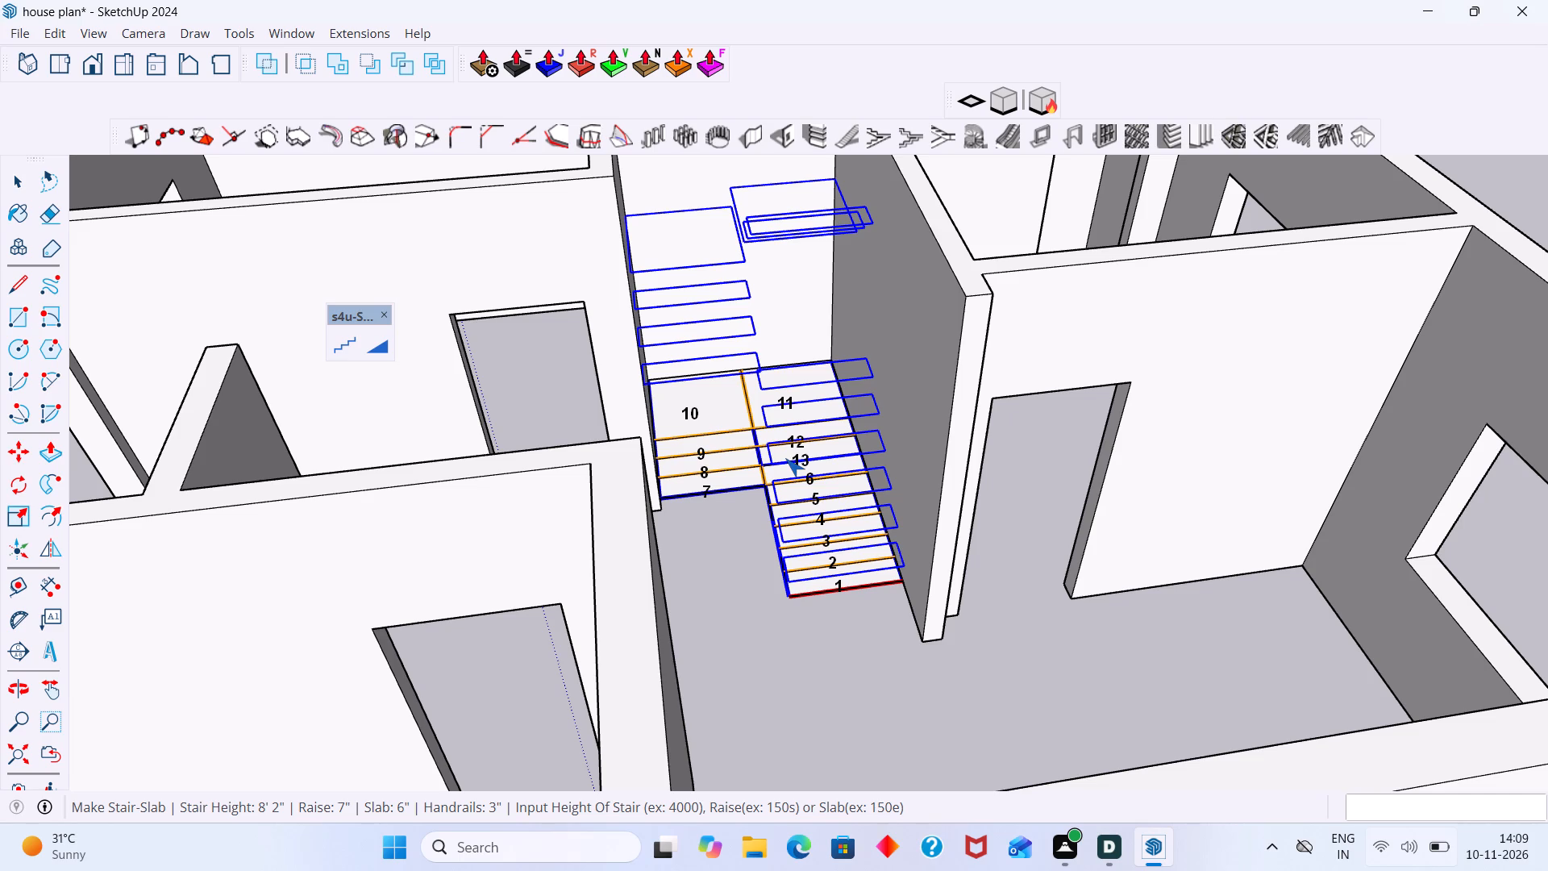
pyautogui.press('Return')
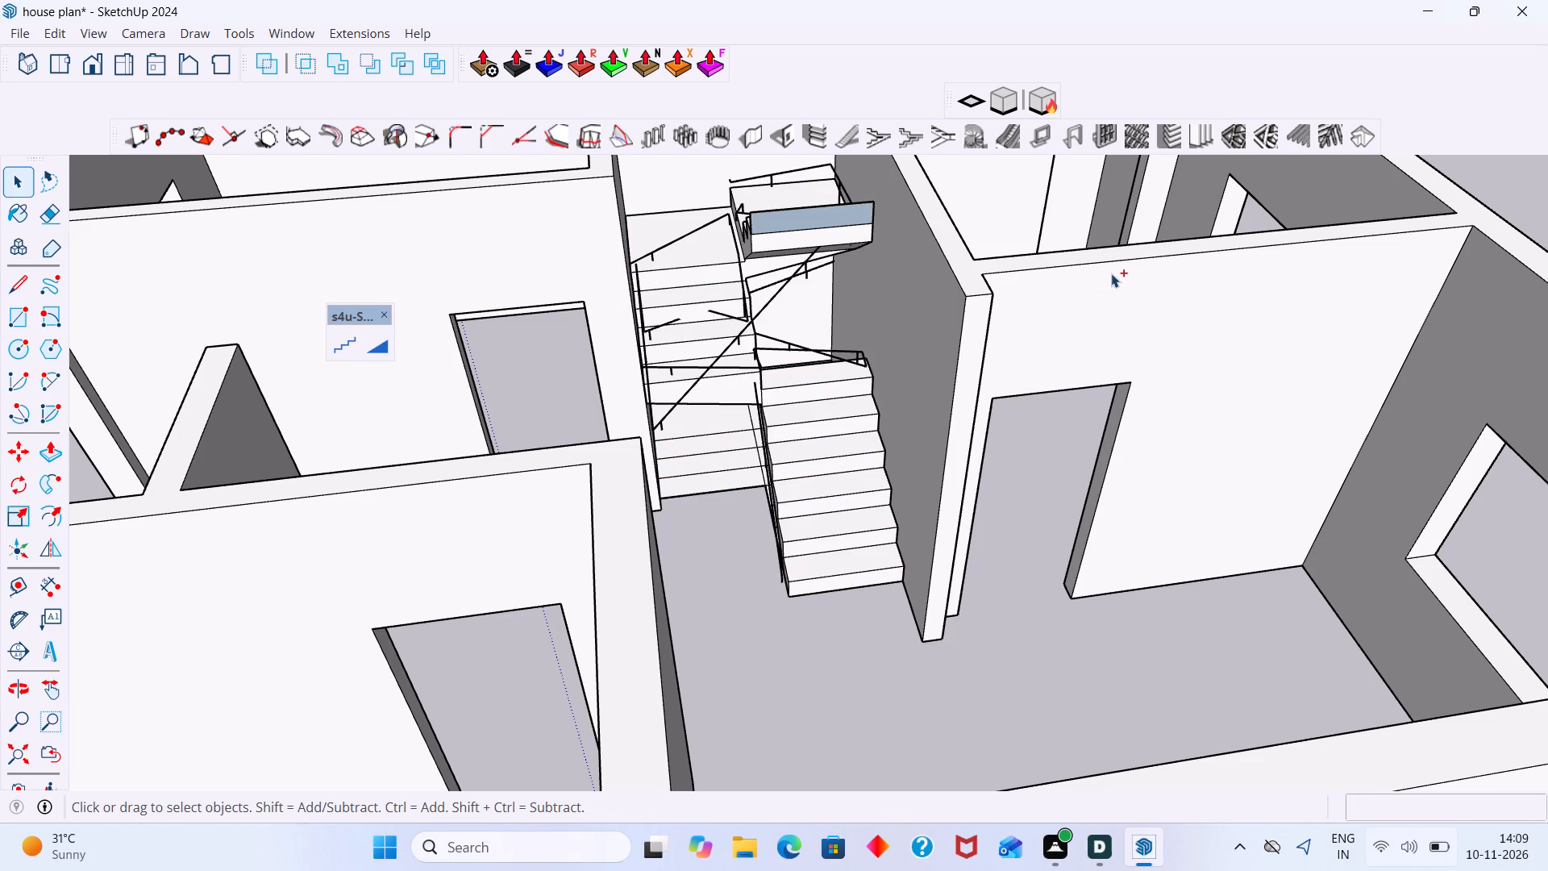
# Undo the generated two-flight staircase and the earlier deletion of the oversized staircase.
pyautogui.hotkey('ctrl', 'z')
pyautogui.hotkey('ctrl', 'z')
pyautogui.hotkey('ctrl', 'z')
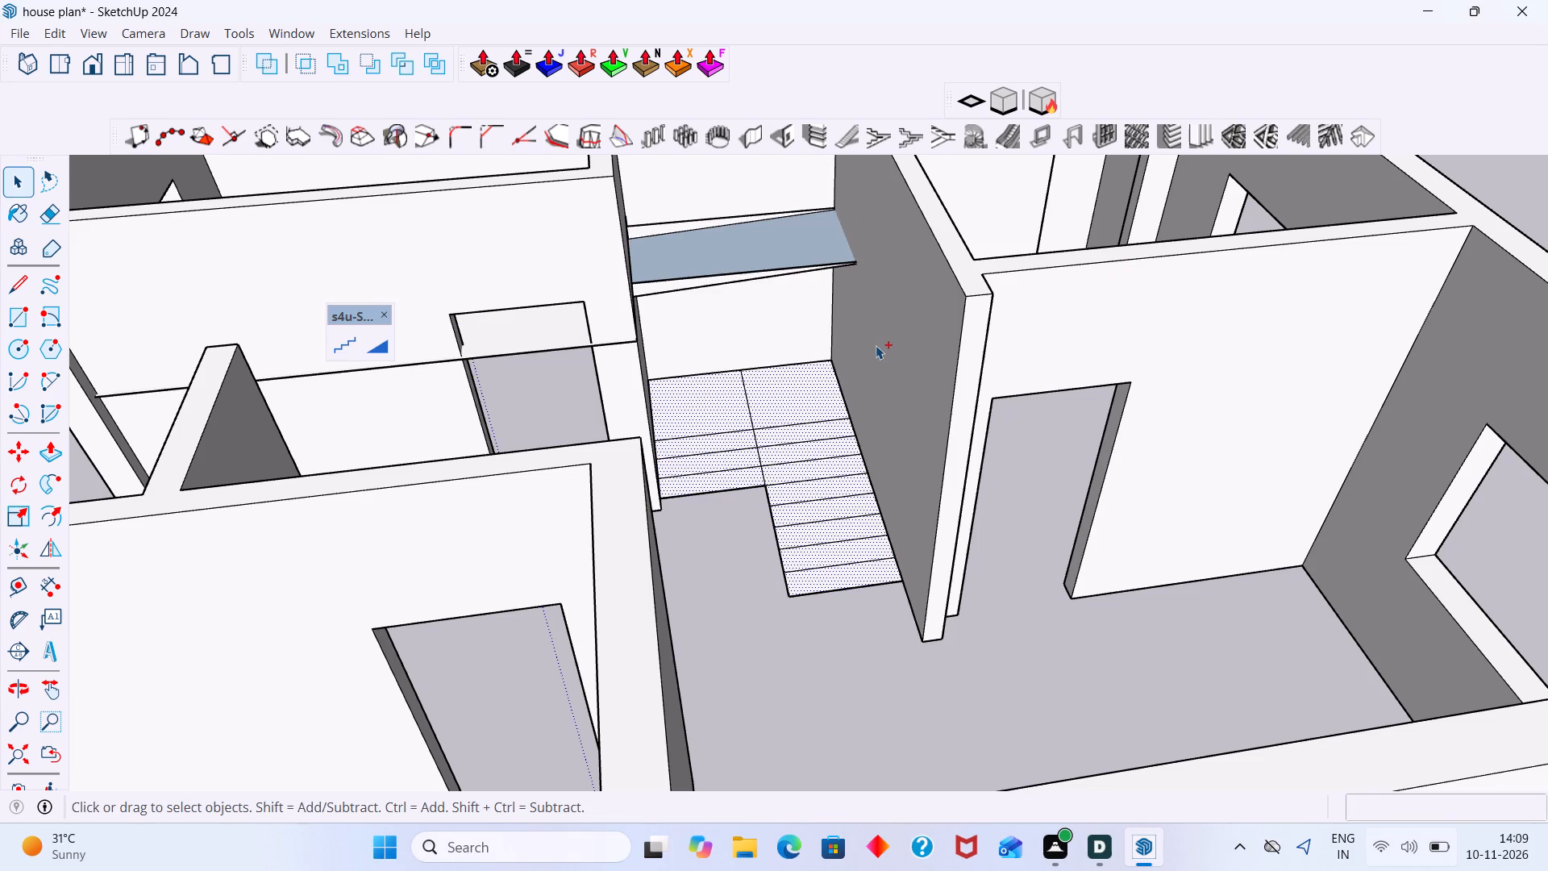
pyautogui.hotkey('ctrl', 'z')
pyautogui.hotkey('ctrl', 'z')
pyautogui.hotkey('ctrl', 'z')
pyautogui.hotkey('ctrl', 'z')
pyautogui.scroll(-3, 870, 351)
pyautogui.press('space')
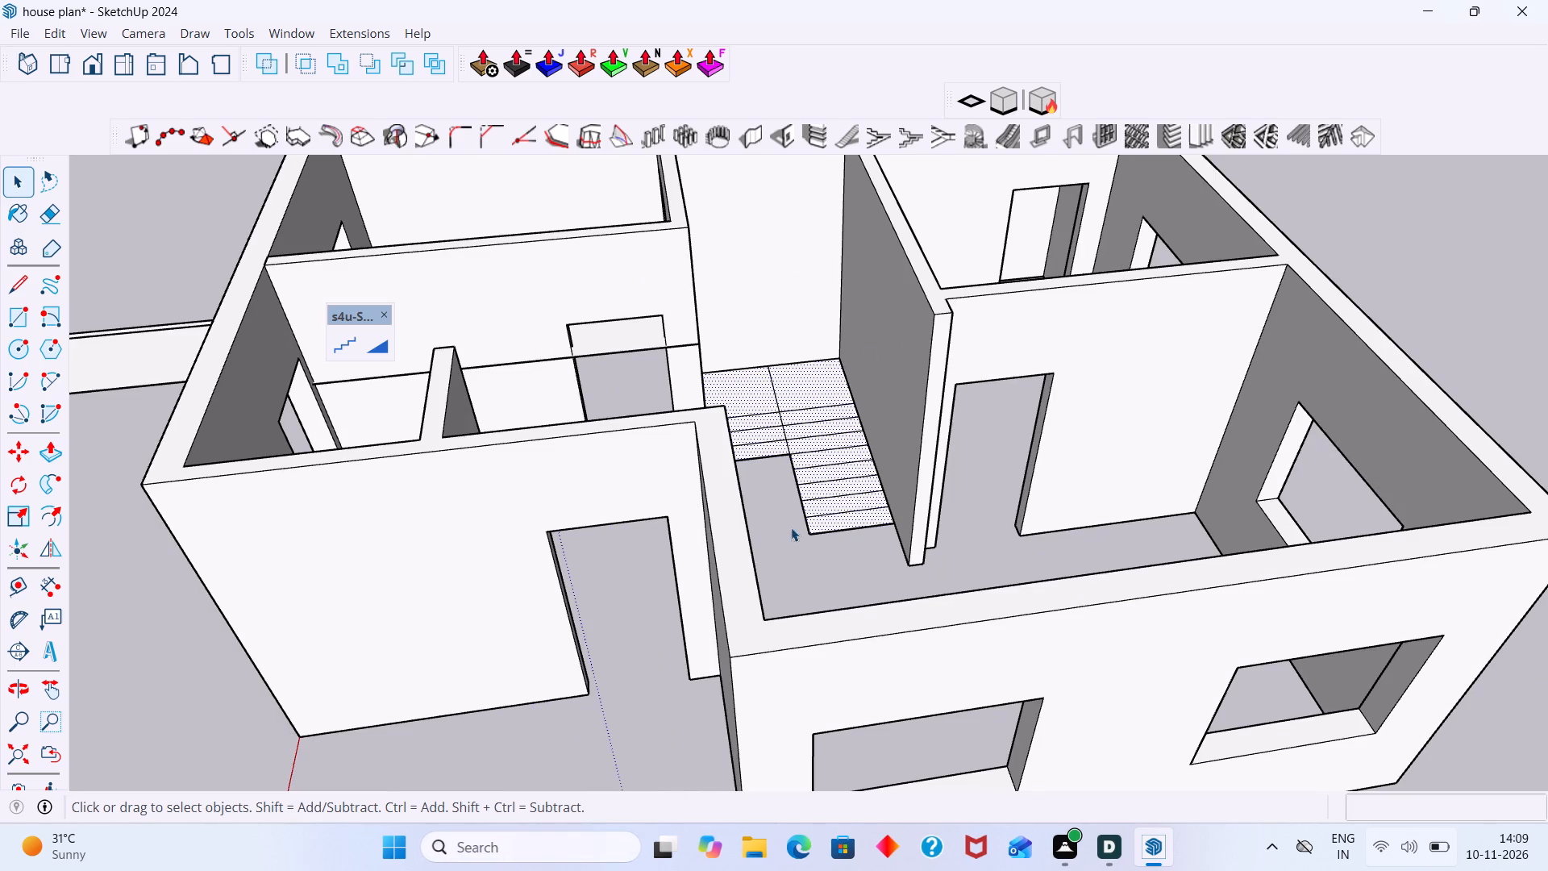
# Delete the oversized staircase that extends out through the side of the house.
pyautogui.click(475, 766)
pyautogui.scroll(-7, 442, 625)
pyautogui.scroll(2, 157, 436)
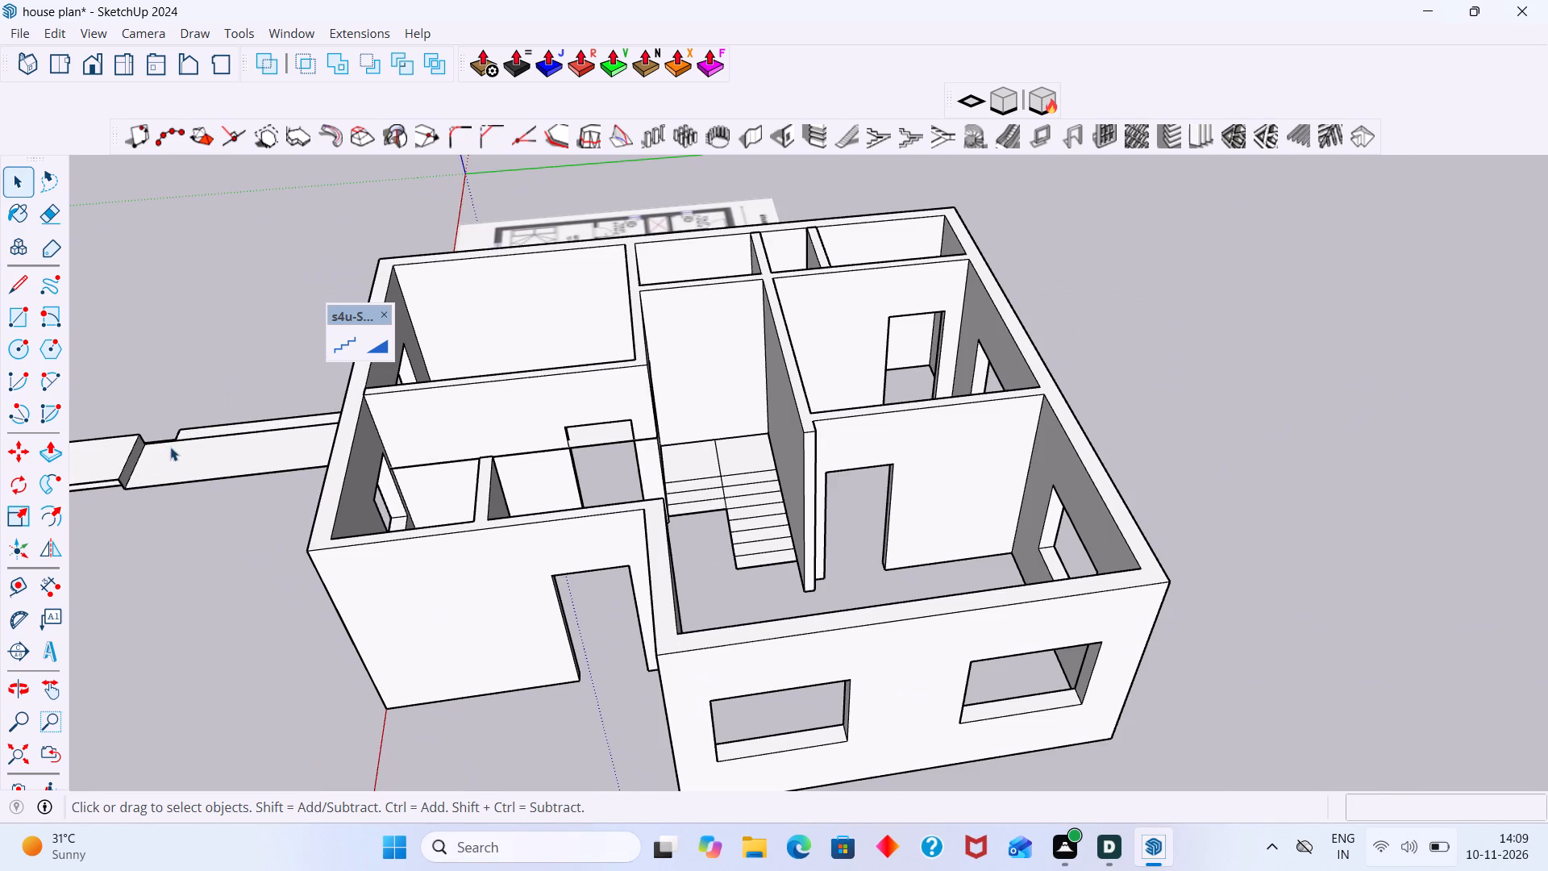
pyautogui.click(175, 452)
pyautogui.click(180, 463)
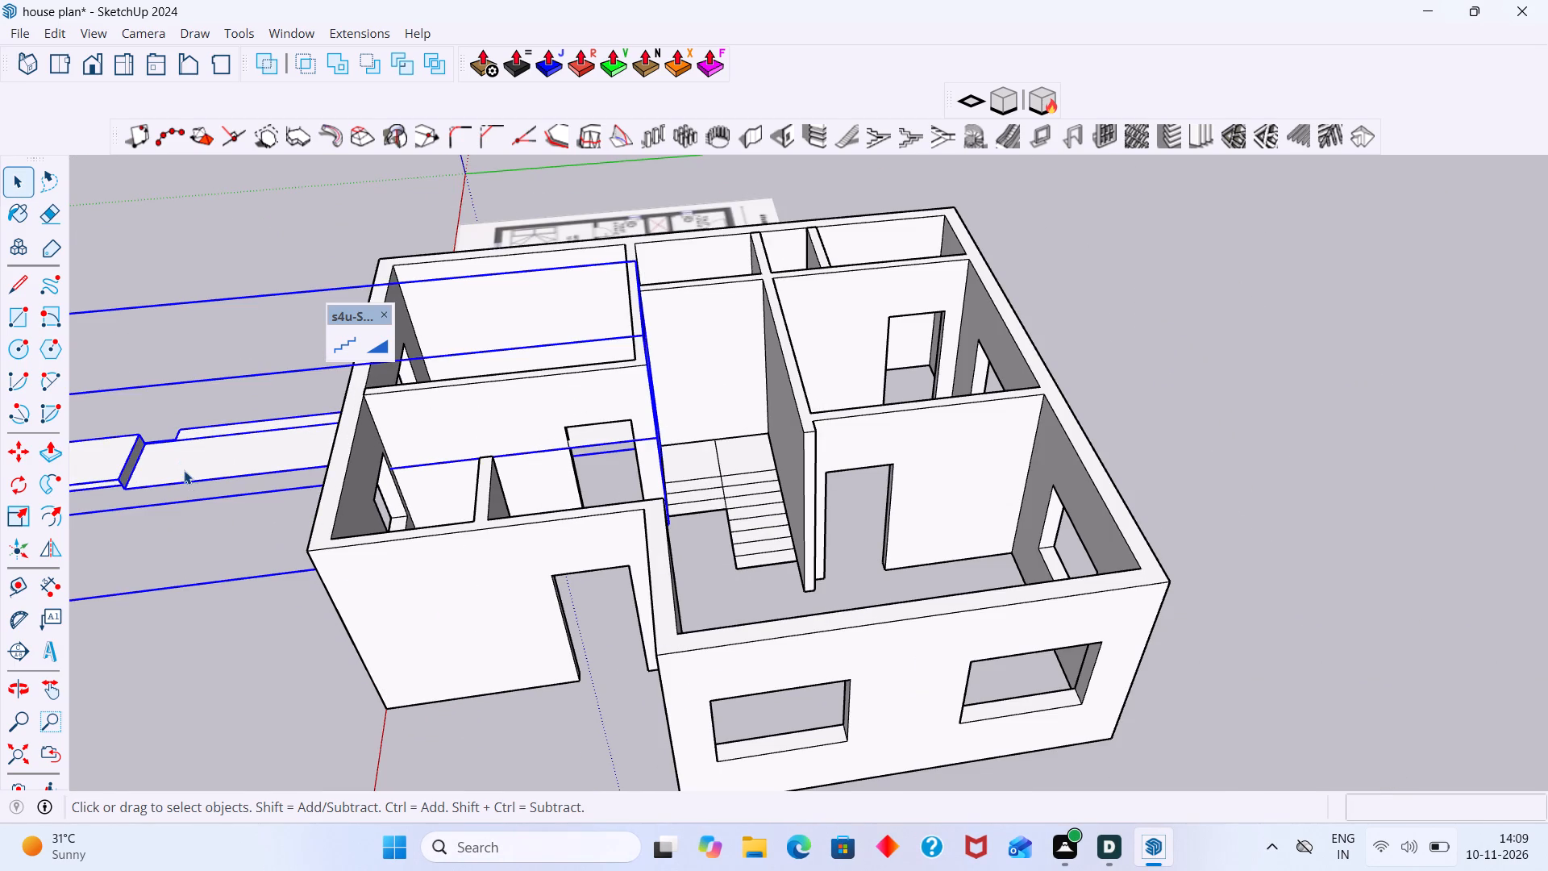
pyautogui.press('Delete')
# Generate a Make Stair-Slab flight from the shorter side's three treads and landing face, reversing its direction so it rises toward the landing, with 7-inch raises.
pyautogui.scroll(13, 700, 496)
pyautogui.moveTo(697, 506); pyautogui.dragTo(676, 380, button='middle')
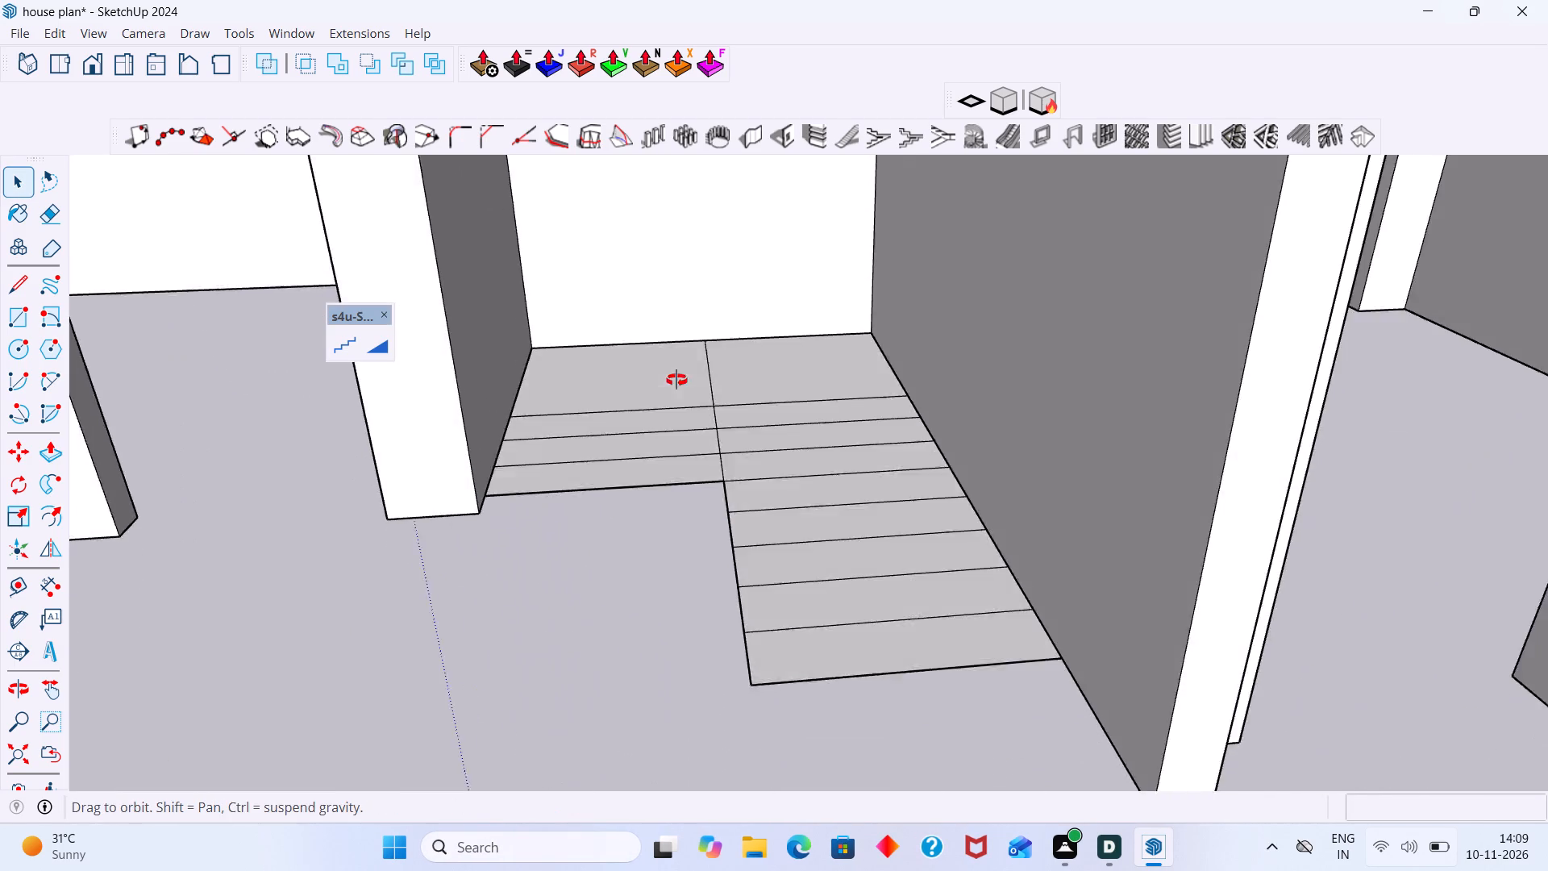
pyautogui.moveTo(676, 380); pyautogui.dragTo(881, 566, button='middle')
pyautogui.scroll(-16, 851, 570)
pyautogui.moveTo(738, 565); pyautogui.dragTo(501, 537, button='middle')
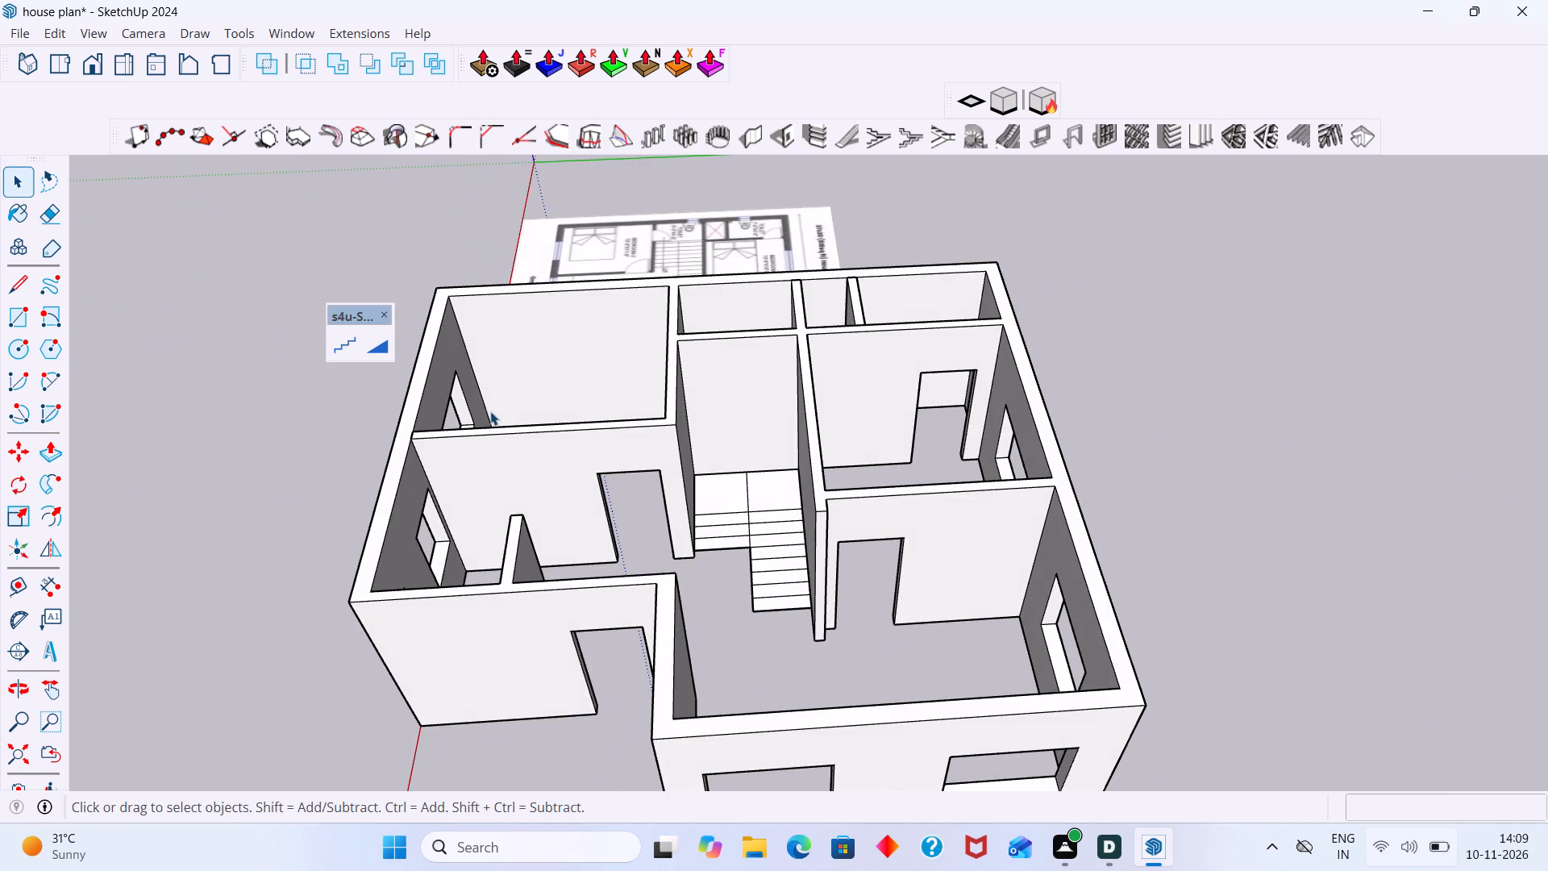
pyautogui.scroll(6, 681, 484)
pyautogui.scroll(9, 750, 556)
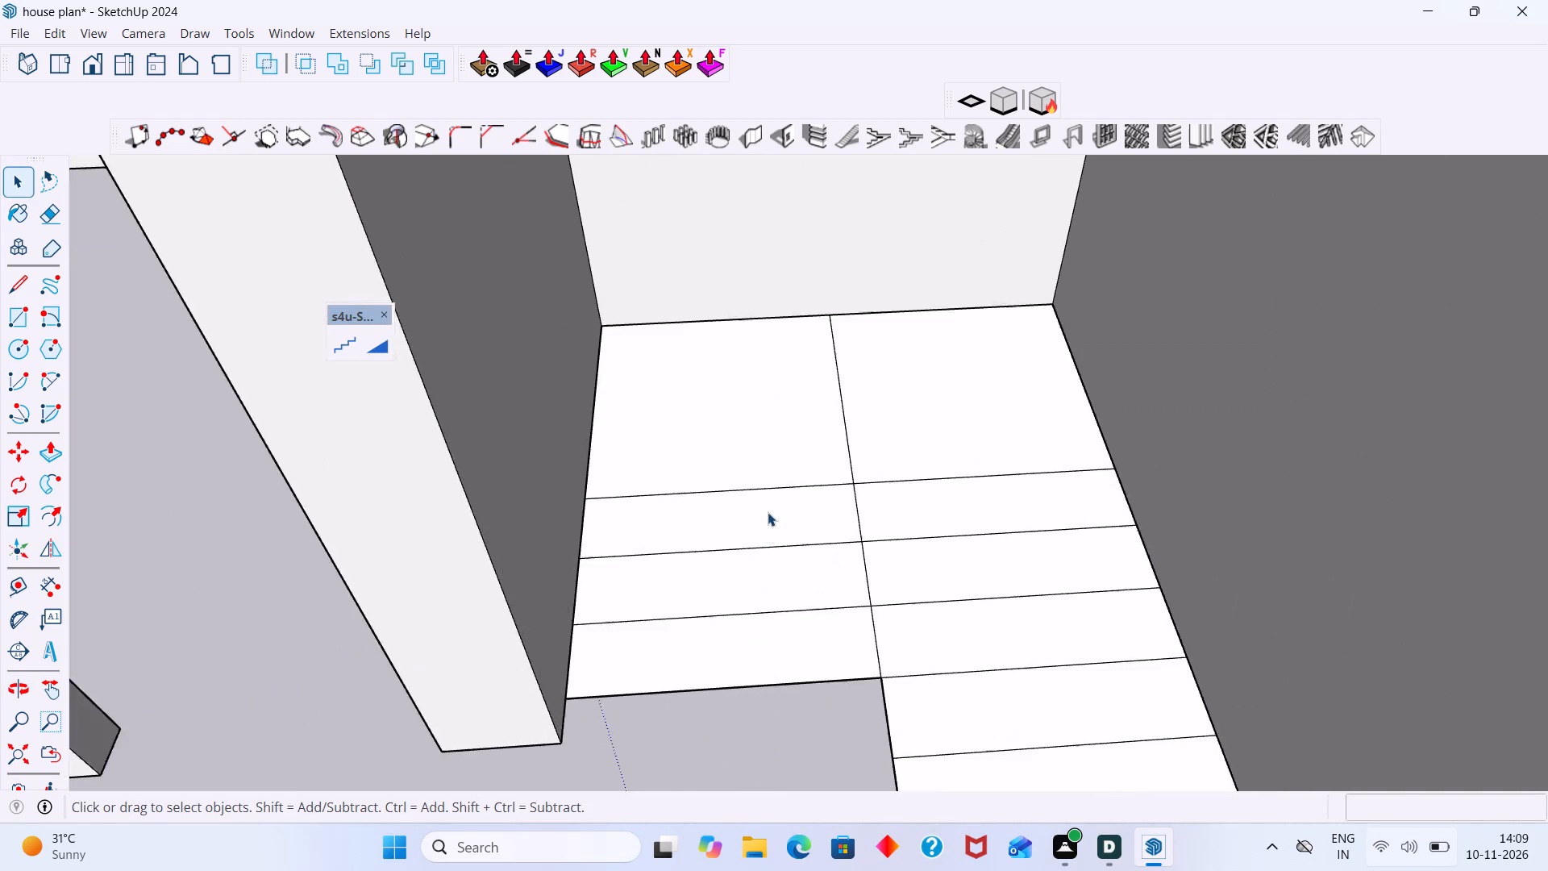
pyautogui.scroll(4, 768, 512)
pyautogui.moveTo(768, 524); pyautogui.dragTo(770, 606, button='middle')
pyautogui.scroll(2, 740, 511)
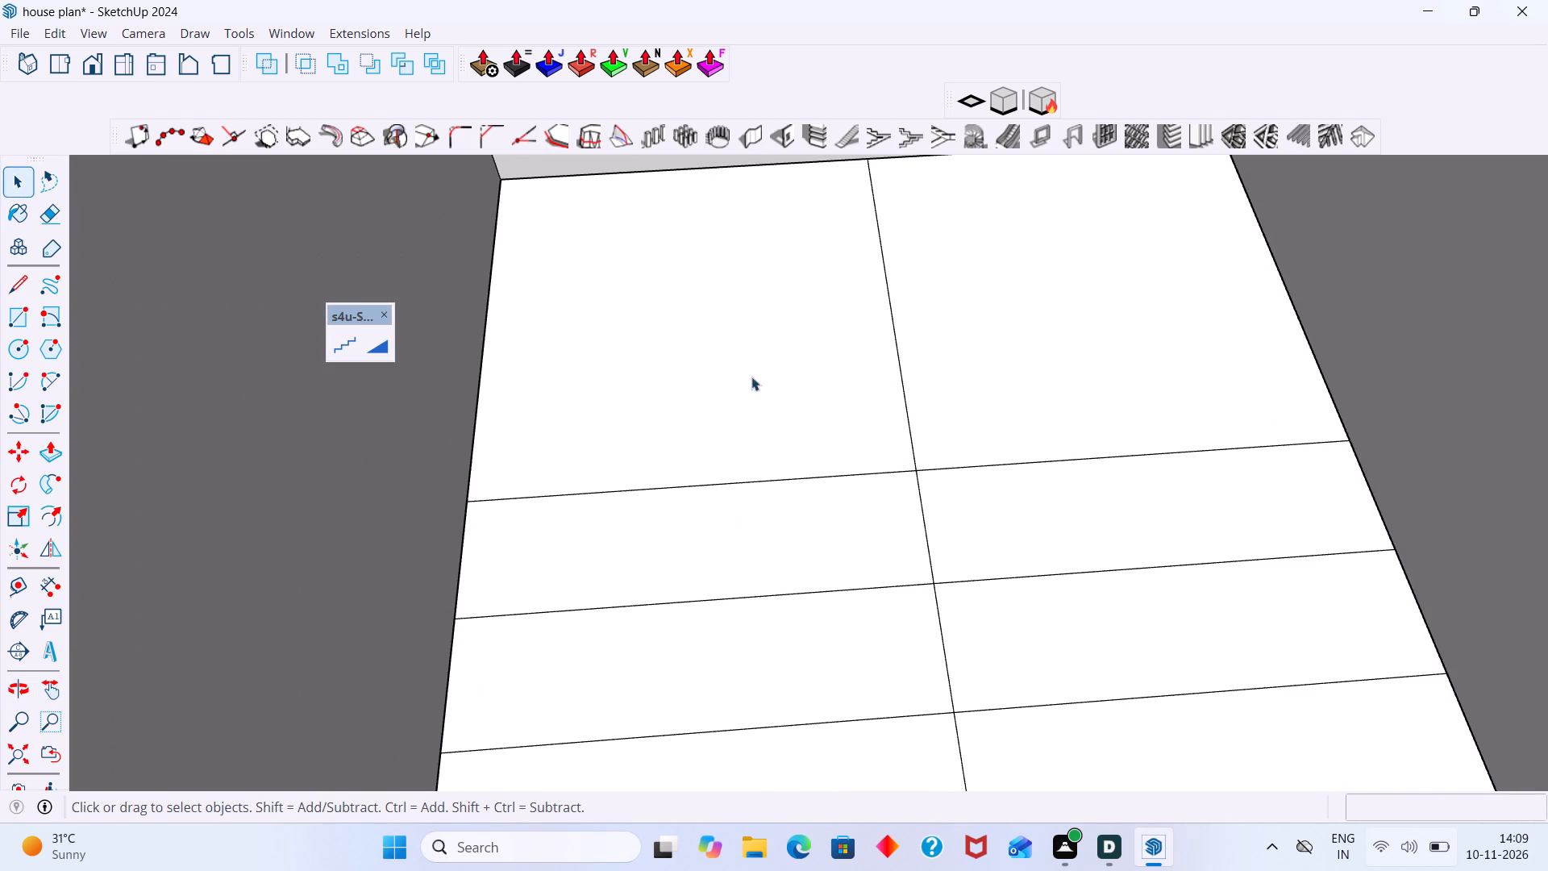
pyautogui.click(751, 377)
pyautogui.keyDown('shift'); pyautogui.click(737, 529); pyautogui.keyUp('shift')
pyautogui.keyDown('shift'); pyautogui.click(759, 630); pyautogui.keyUp('shift')
pyautogui.keyDown('shift'); pyautogui.scroll(-4, 754, 625); pyautogui.keyUp('shift')
pyautogui.keyDown('shift'); pyautogui.moveTo(751, 606); pyautogui.dragTo(705, 465, button='middle'); pyautogui.keyUp('shift')
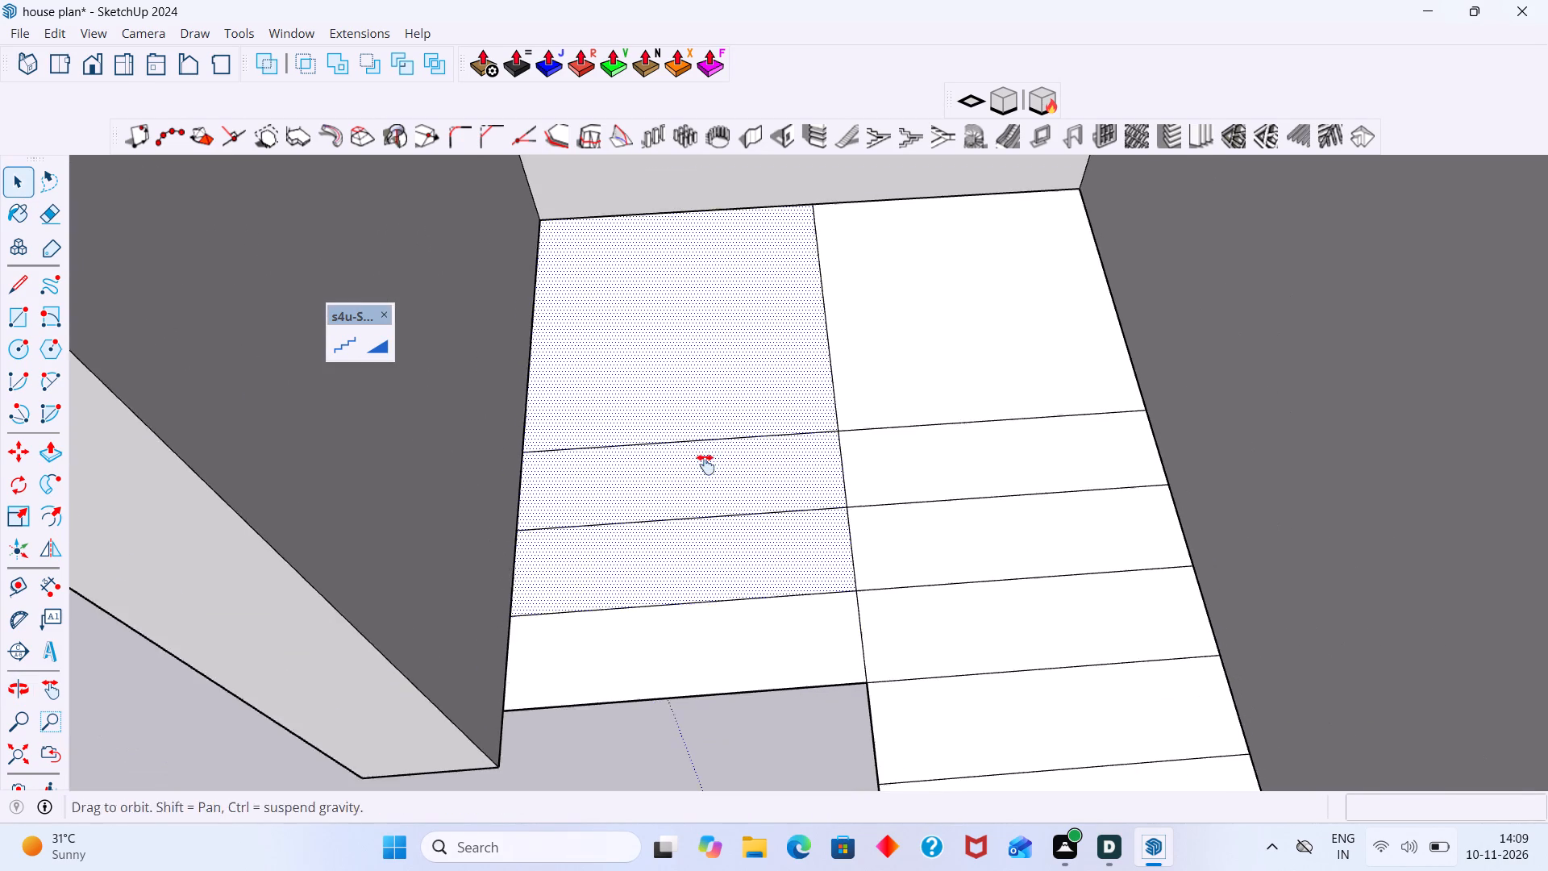
pyautogui.keyDown('shift'); pyautogui.moveTo(705, 465); pyautogui.dragTo(711, 479, button='middle'); pyautogui.keyUp('shift')
pyautogui.keyDown('shift'); pyautogui.click(748, 580); pyautogui.keyUp('shift')
pyautogui.keyDown('shift'); pyautogui.scroll(-3, 751, 570); pyautogui.keyUp('shift')
pyautogui.scroll(-1, 733, 539)
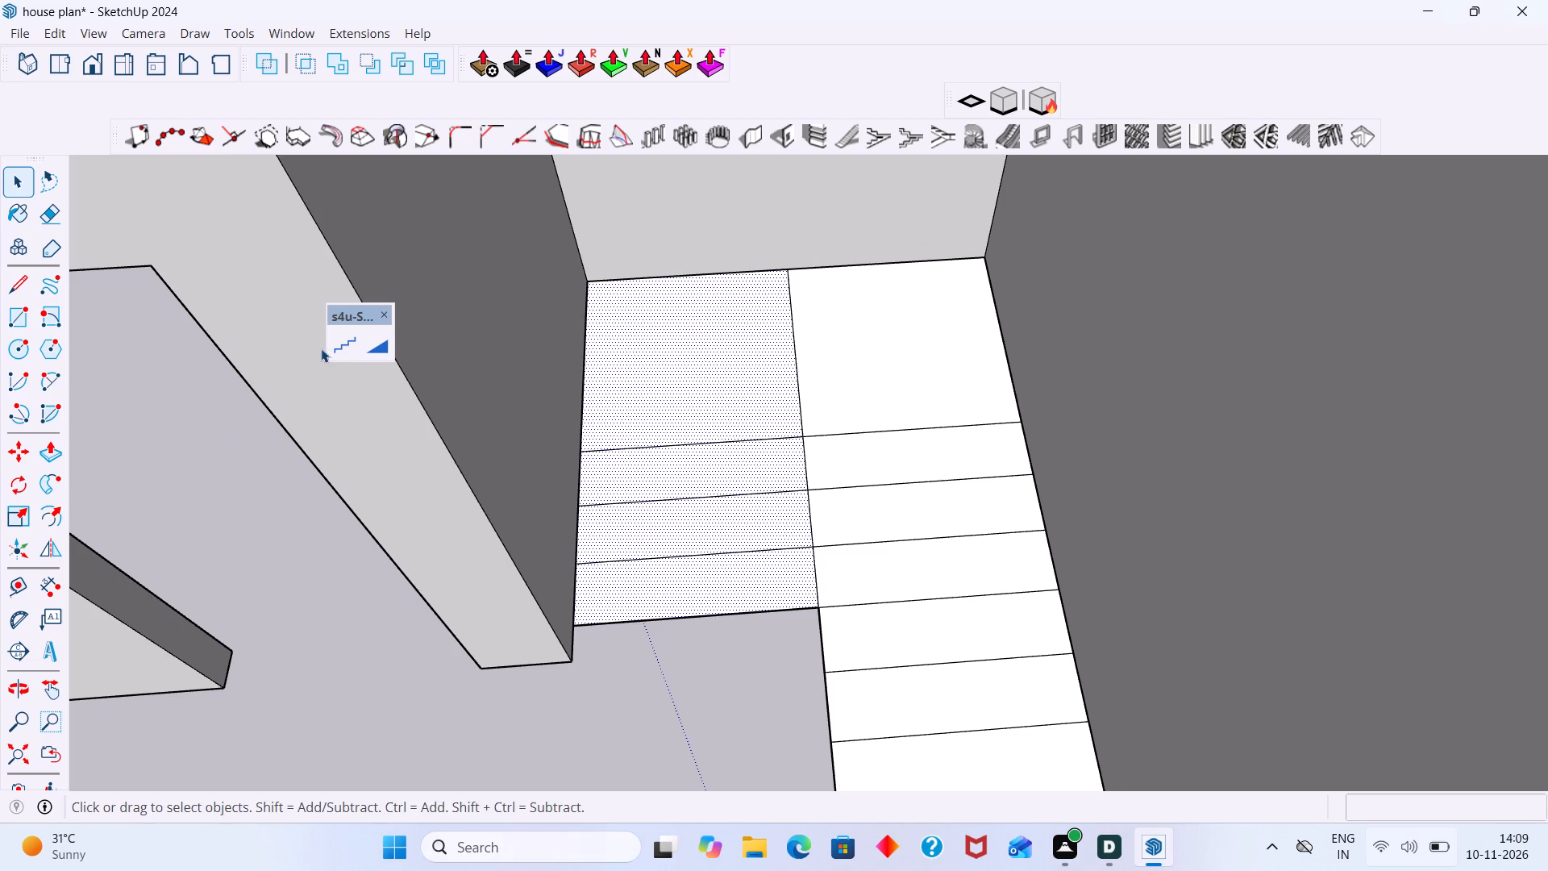
pyautogui.click(356, 345)
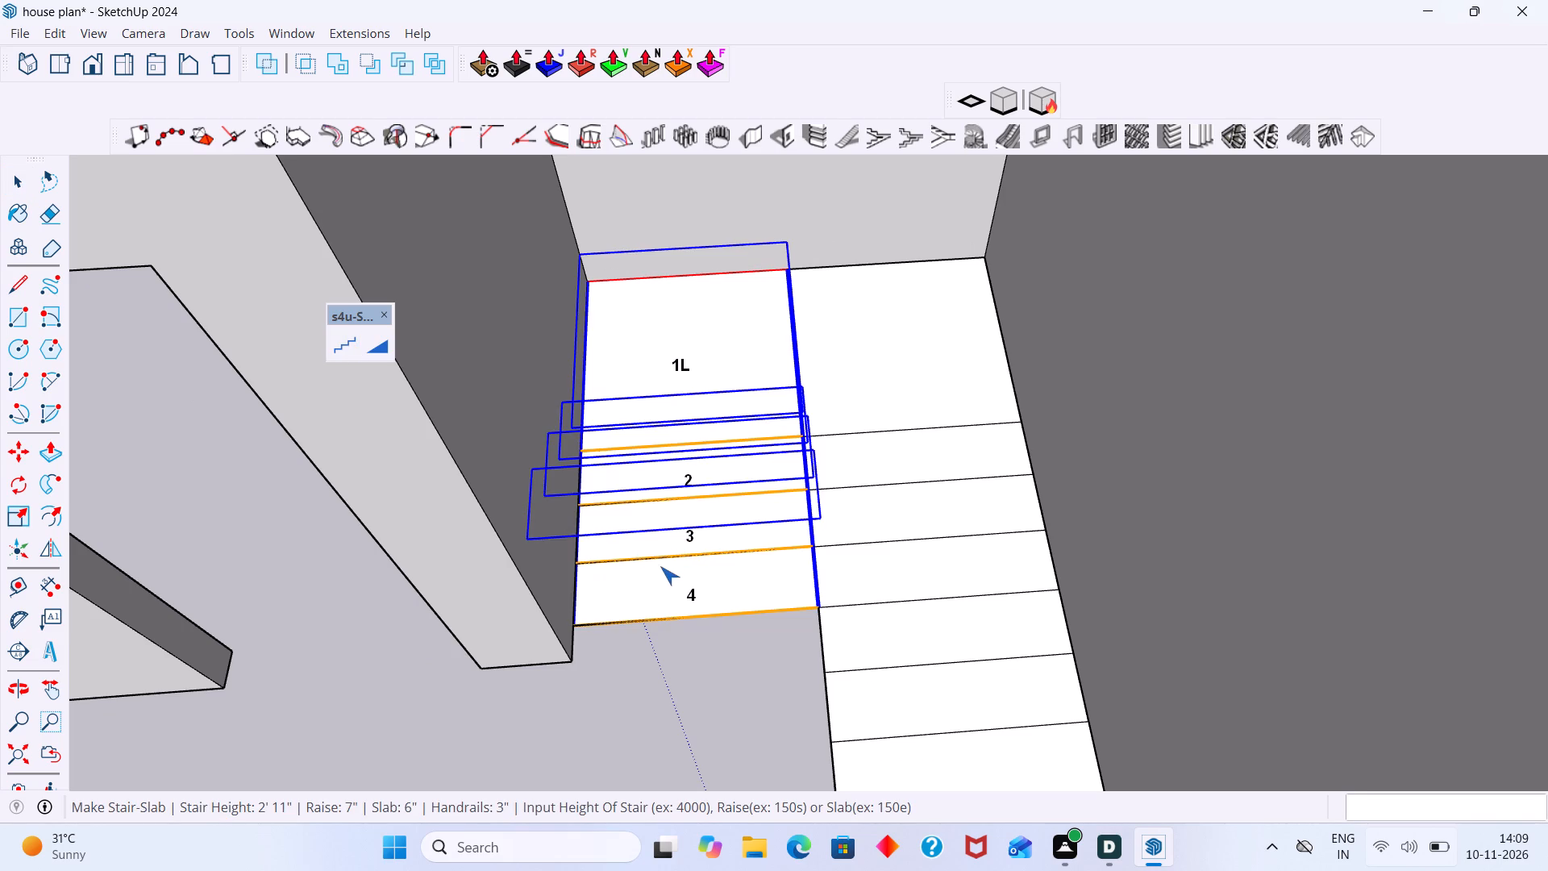
pyautogui.rightClick(689, 597)
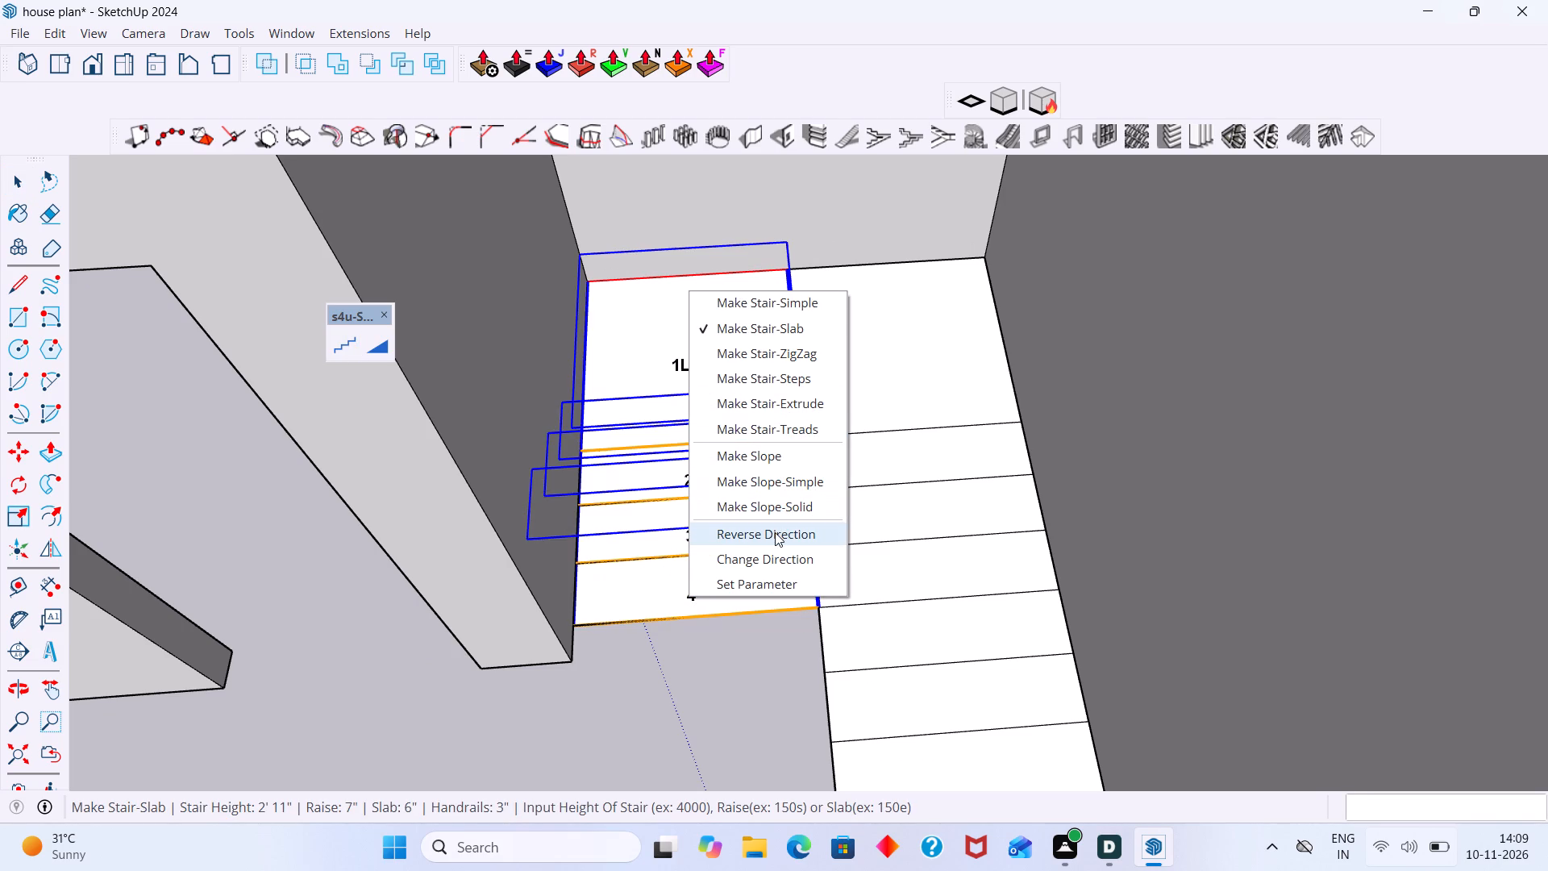
pyautogui.click(772, 540)
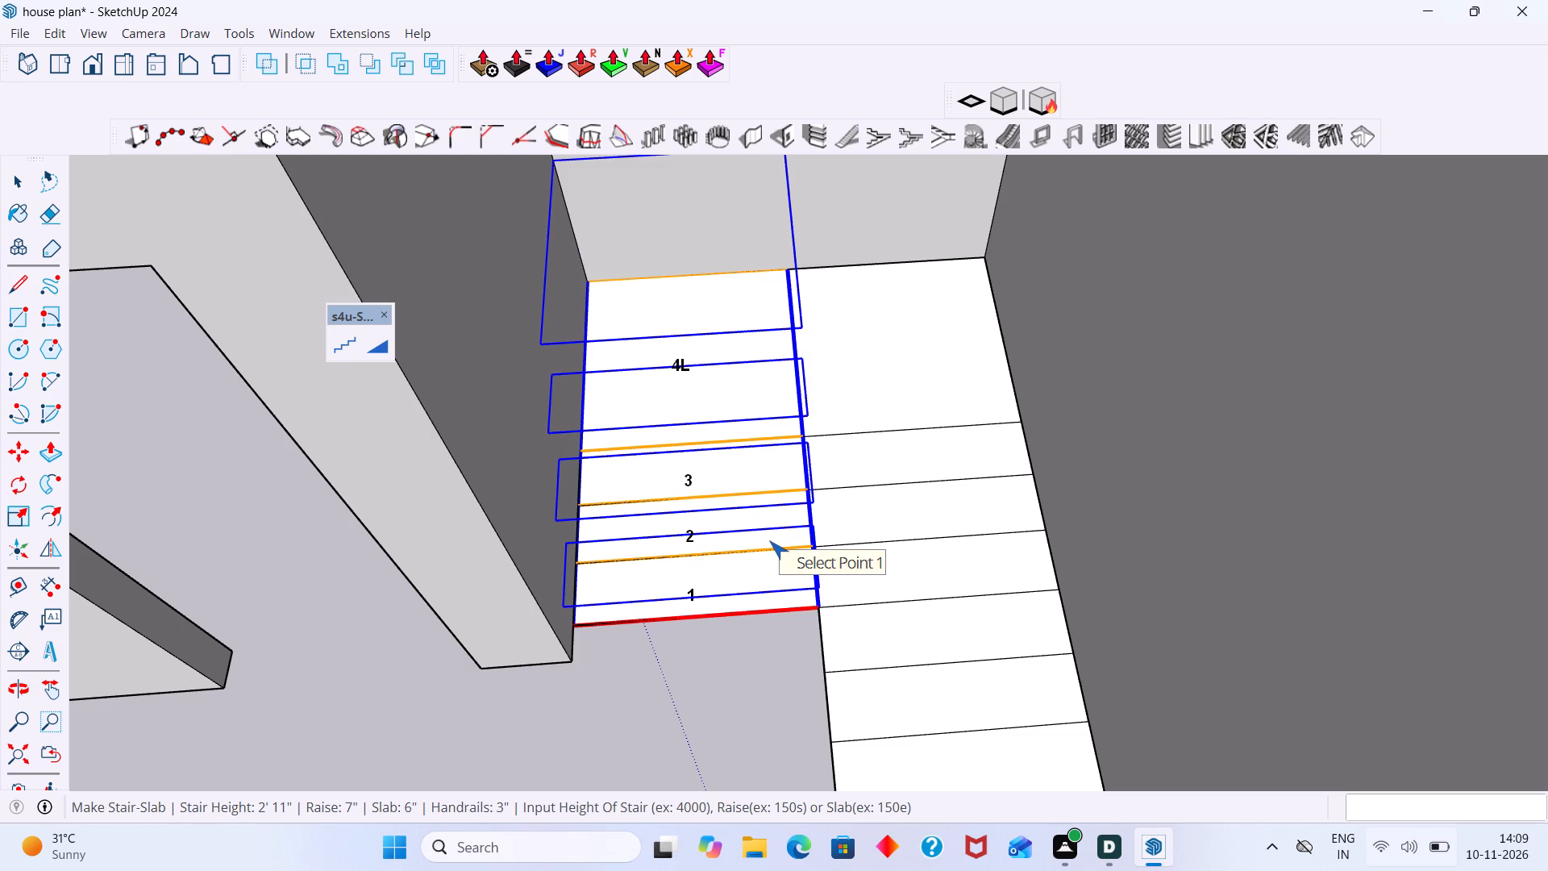
pyautogui.doubleClick(769, 540)
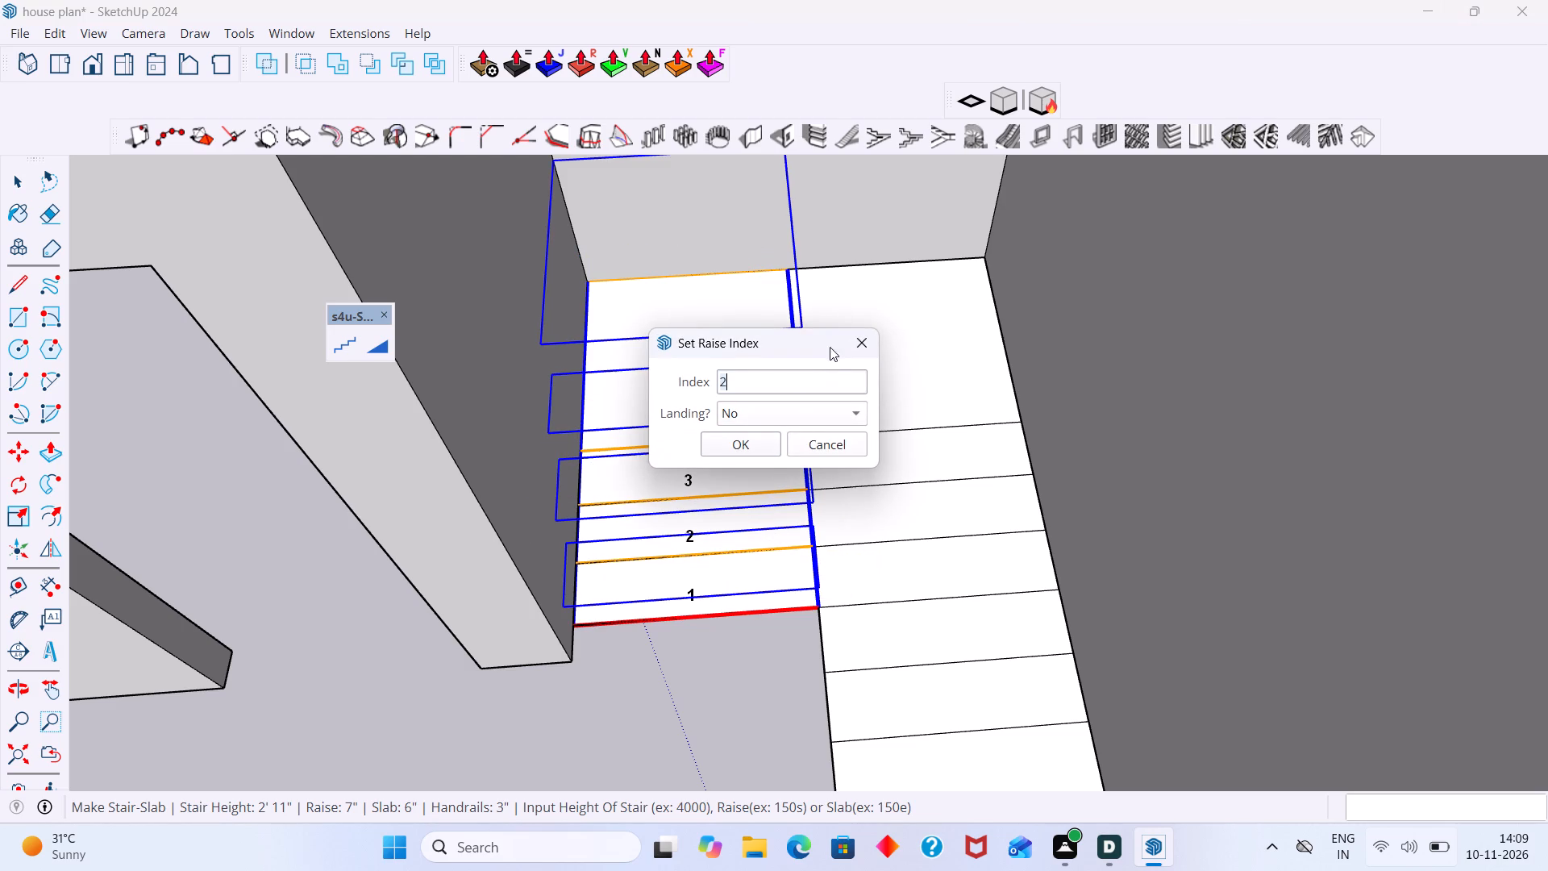
pyautogui.click(858, 344)
pyautogui.press('Return')
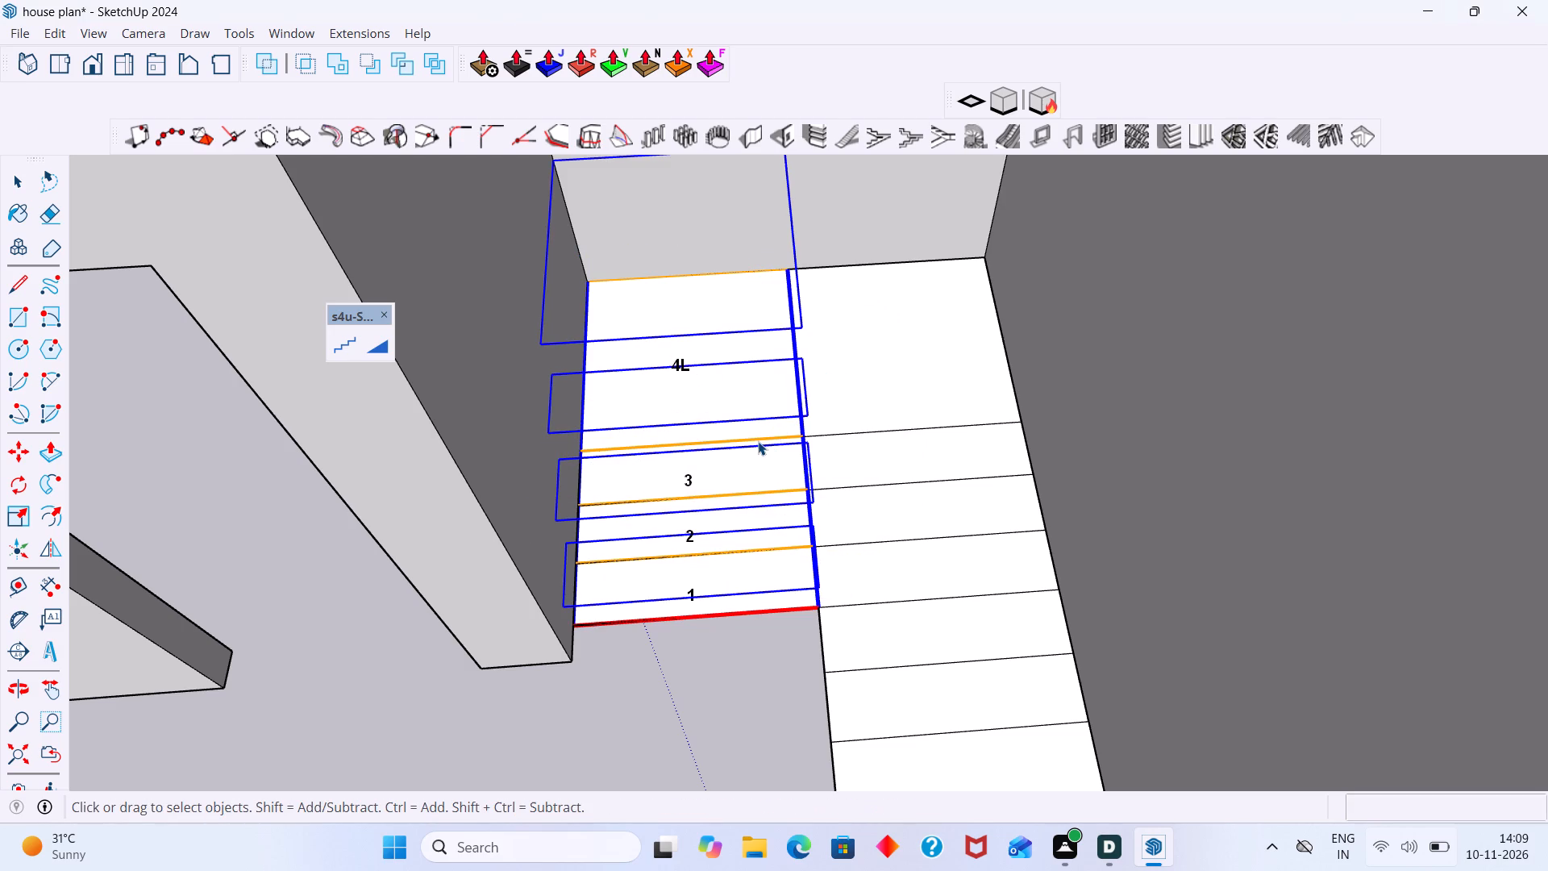
pyautogui.press('Return')
# Examine the new short flight from several sides, checking how its steps, landing and handrail lines fit in the stairwell.
pyautogui.scroll(-4, 822, 508)
pyautogui.moveTo(788, 503); pyautogui.dragTo(768, 460, button='middle')
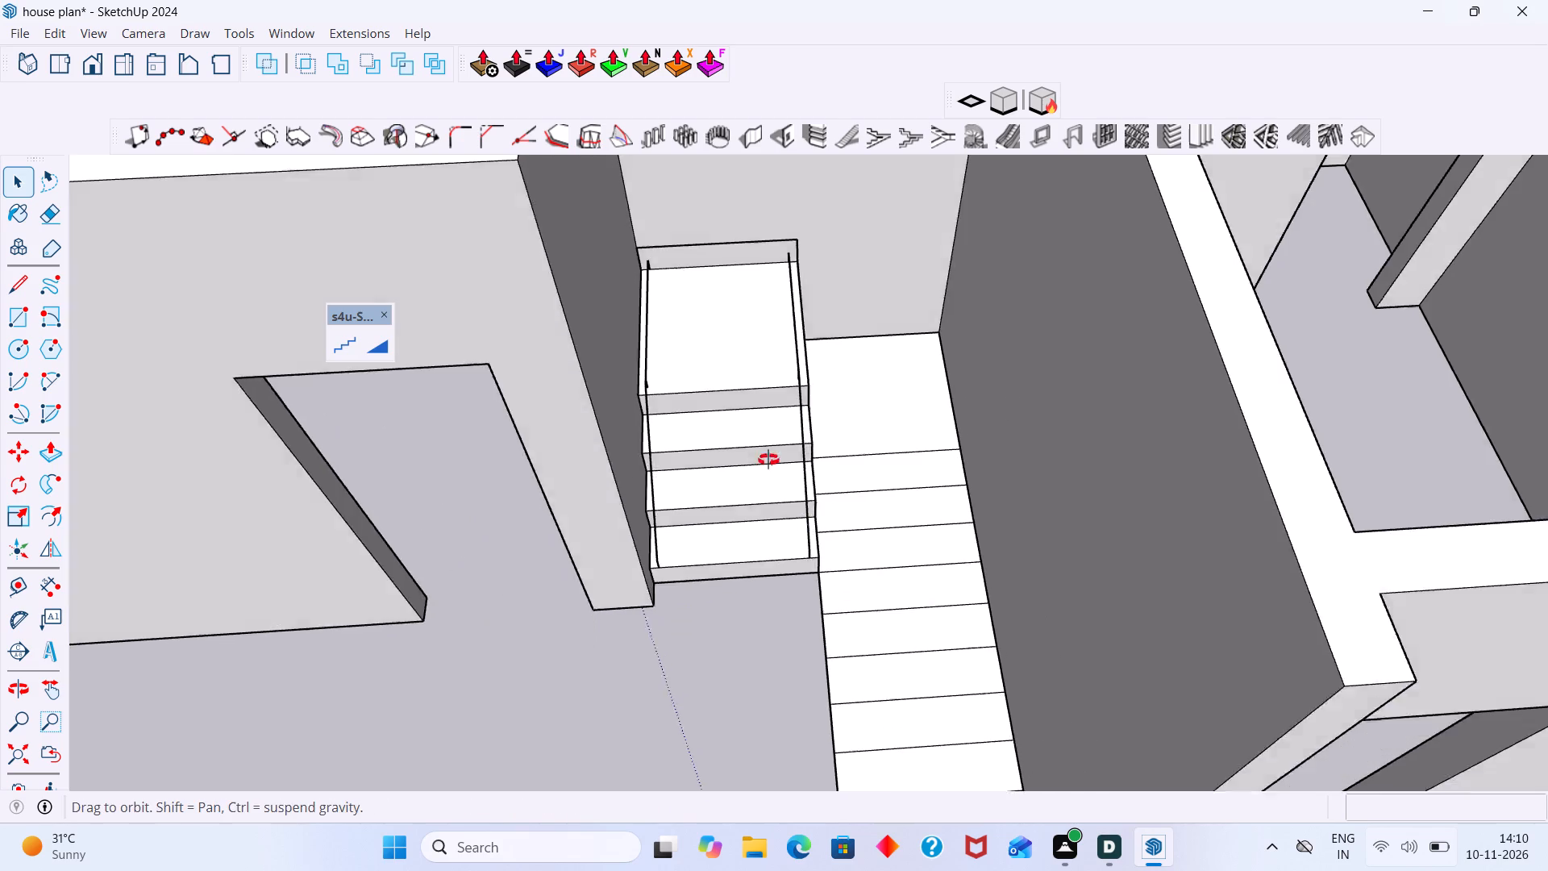
pyautogui.moveTo(768, 460); pyautogui.dragTo(667, 370, button='middle')
pyautogui.scroll(5, 829, 361)
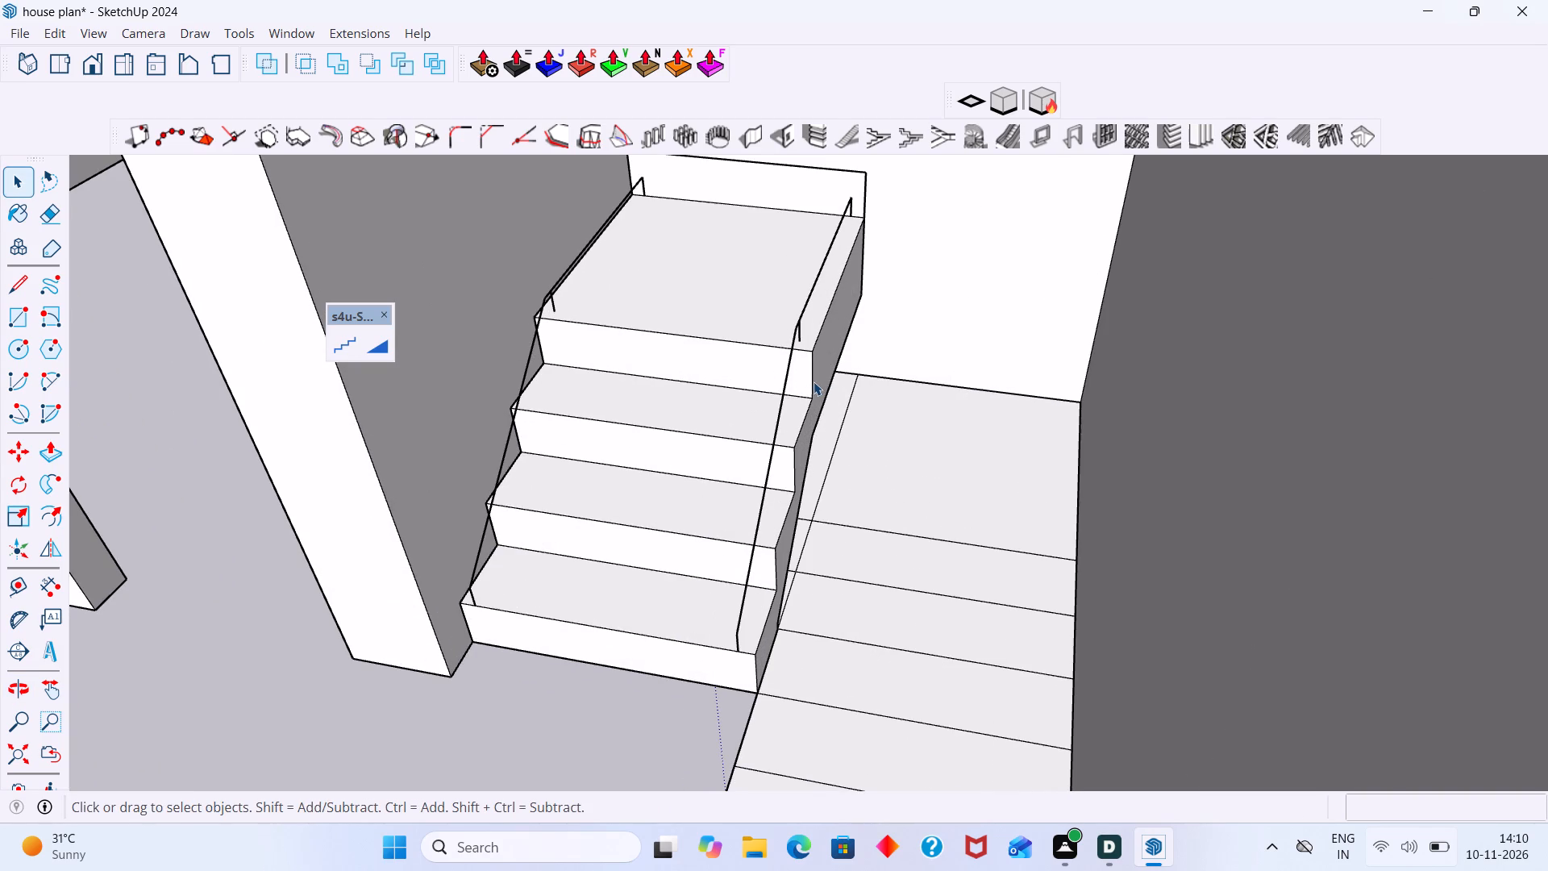
pyautogui.scroll(1, 806, 381)
pyautogui.scroll(-2, 829, 379)
pyautogui.moveTo(886, 378); pyautogui.dragTo(960, 377, button='middle')
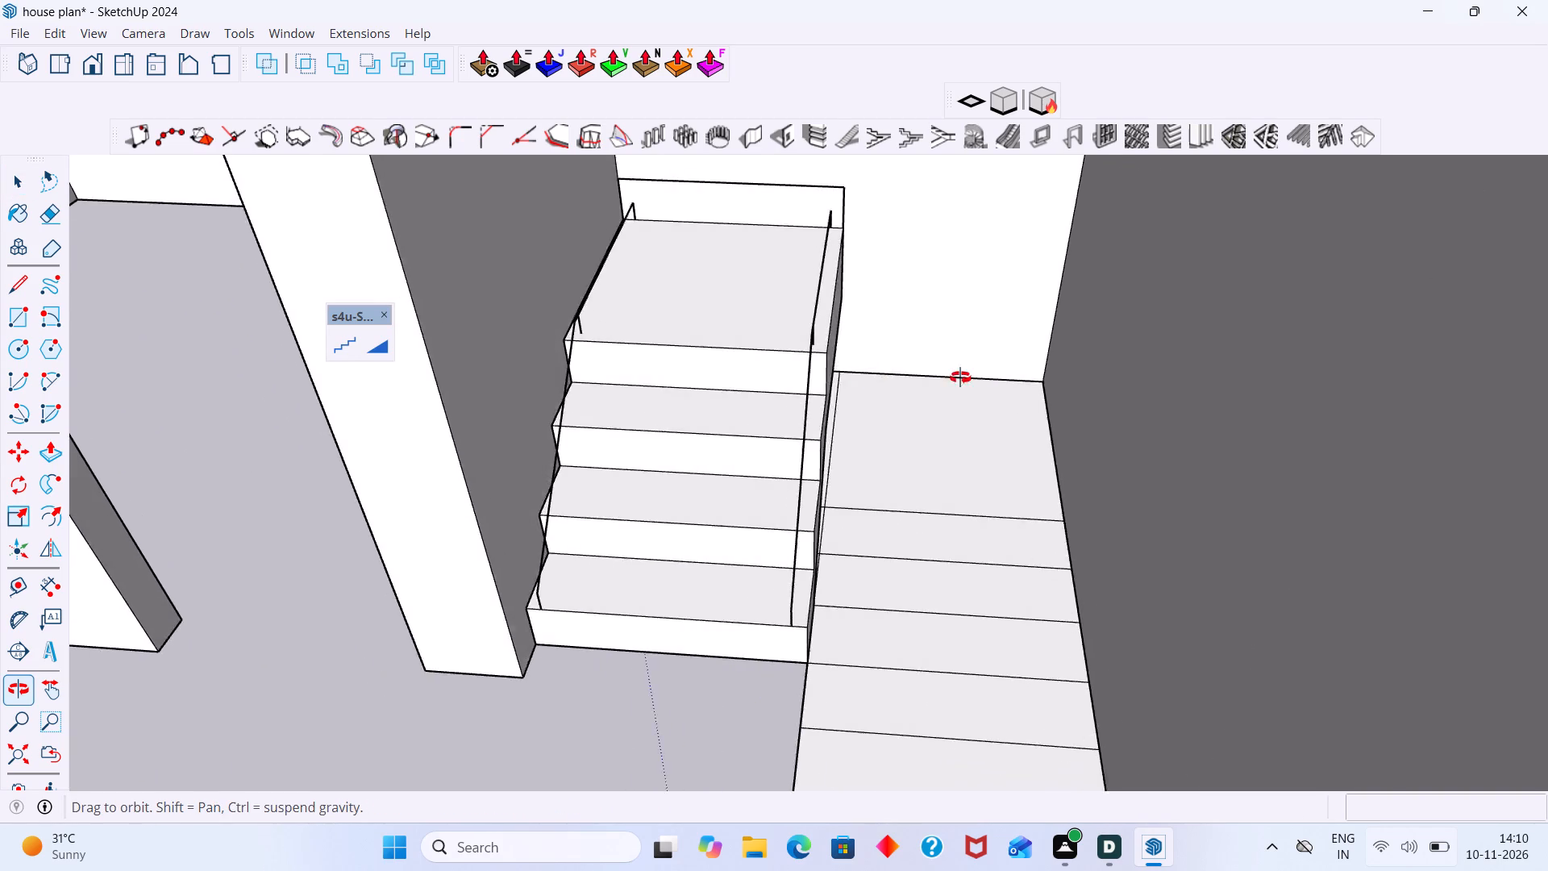
pyautogui.moveTo(960, 377); pyautogui.dragTo(1083, 376, button='middle')
pyautogui.scroll(-8, 1047, 394)
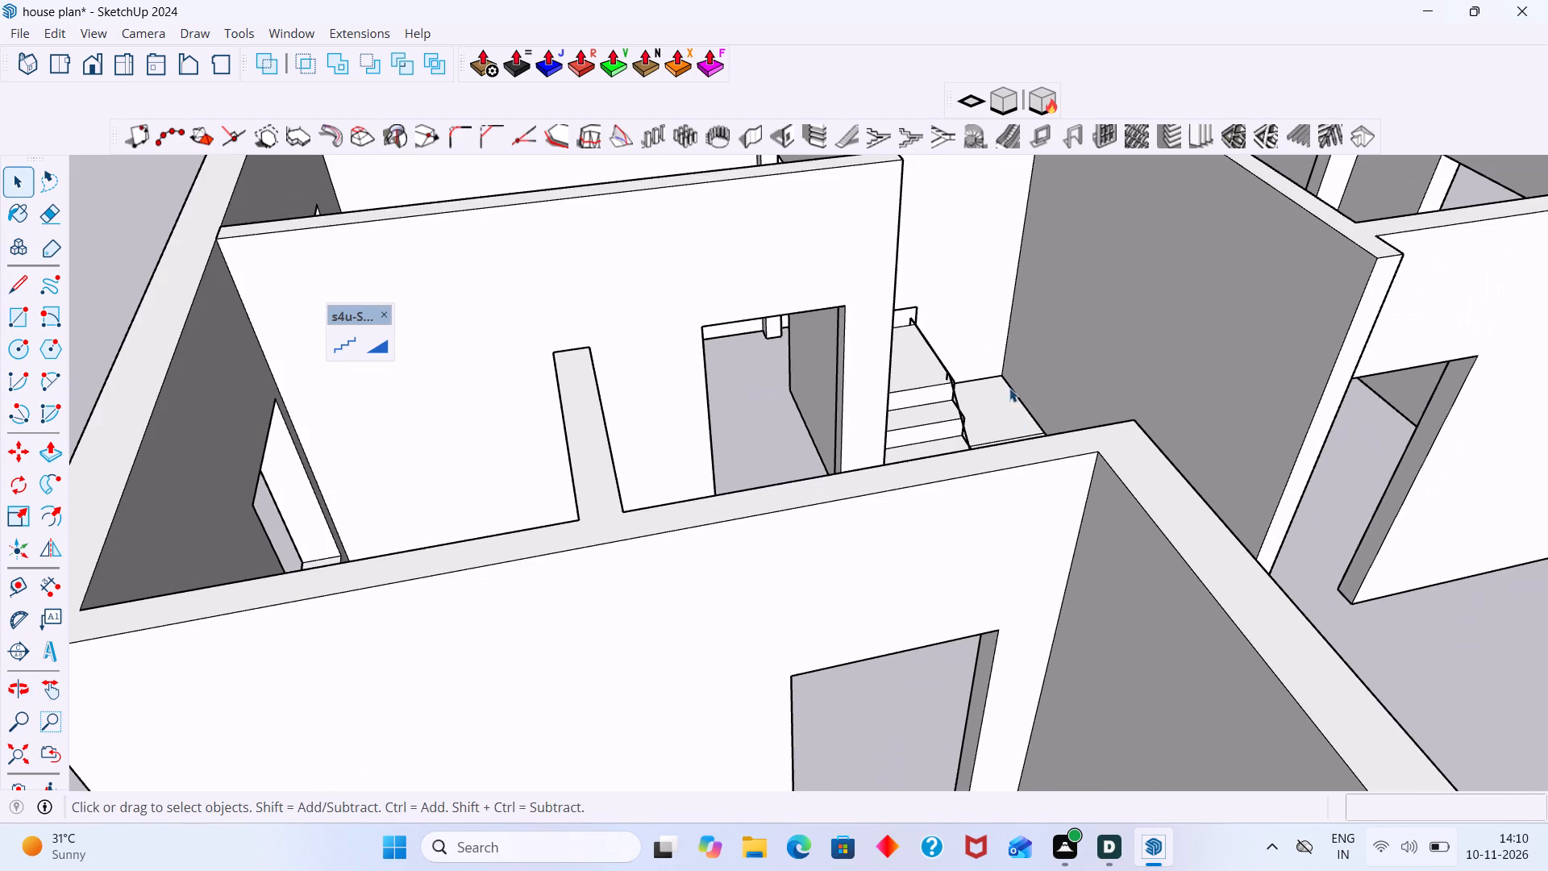
pyautogui.moveTo(920, 344); pyautogui.dragTo(731, 344, button='middle')
pyautogui.scroll(4, 950, 369)
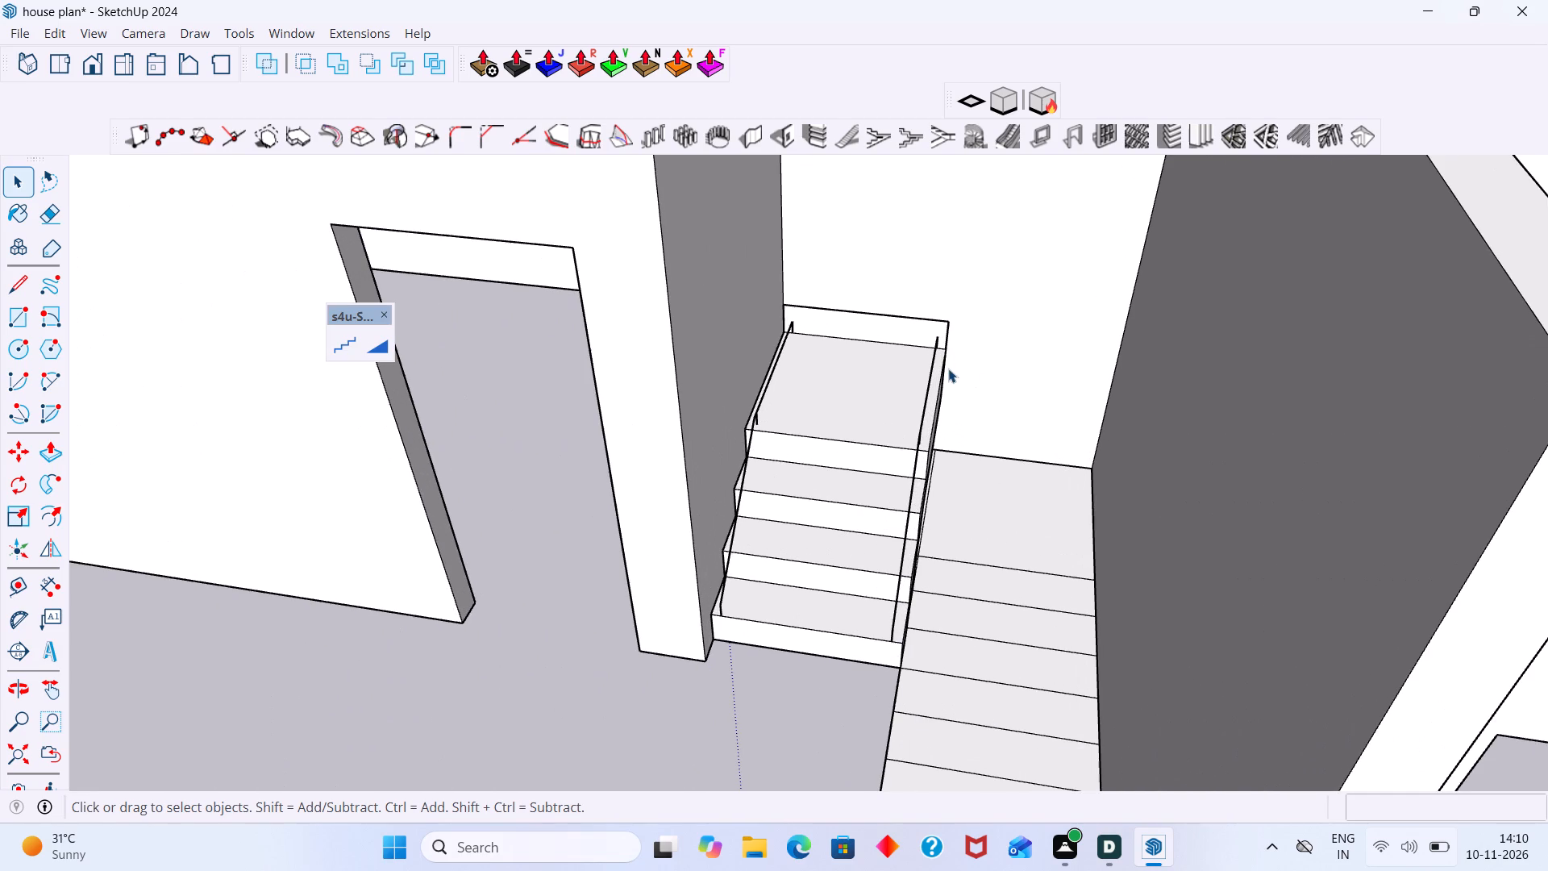
pyautogui.press('space')
pyautogui.moveTo(935, 374); pyautogui.dragTo(806, 376, button='middle')
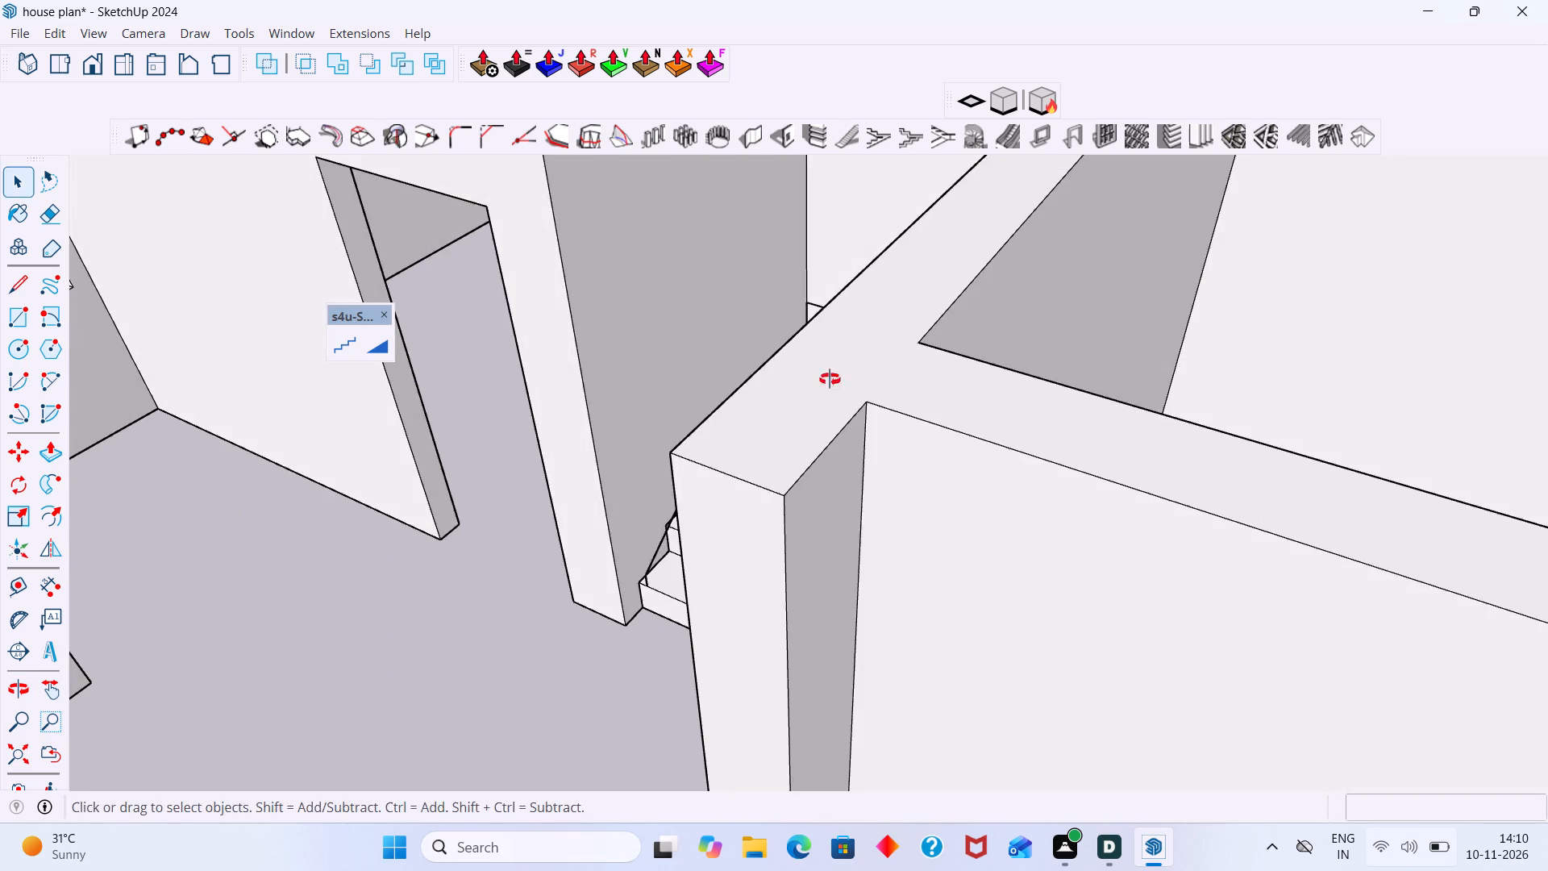
pyautogui.moveTo(830, 379); pyautogui.dragTo(1083, 407, button='middle')
pyautogui.scroll(1, 687, 443)
pyautogui.scroll(-3, 685, 446)
# Generate a Make Stair-Slab flight from the longer side's landing face and eight treads, rising from the landing, with 7-inch raises.
pyautogui.keyDown('shift'); pyautogui.moveTo(655, 469); pyautogui.dragTo(690, 443, button='middle'); pyautogui.keyUp('shift')
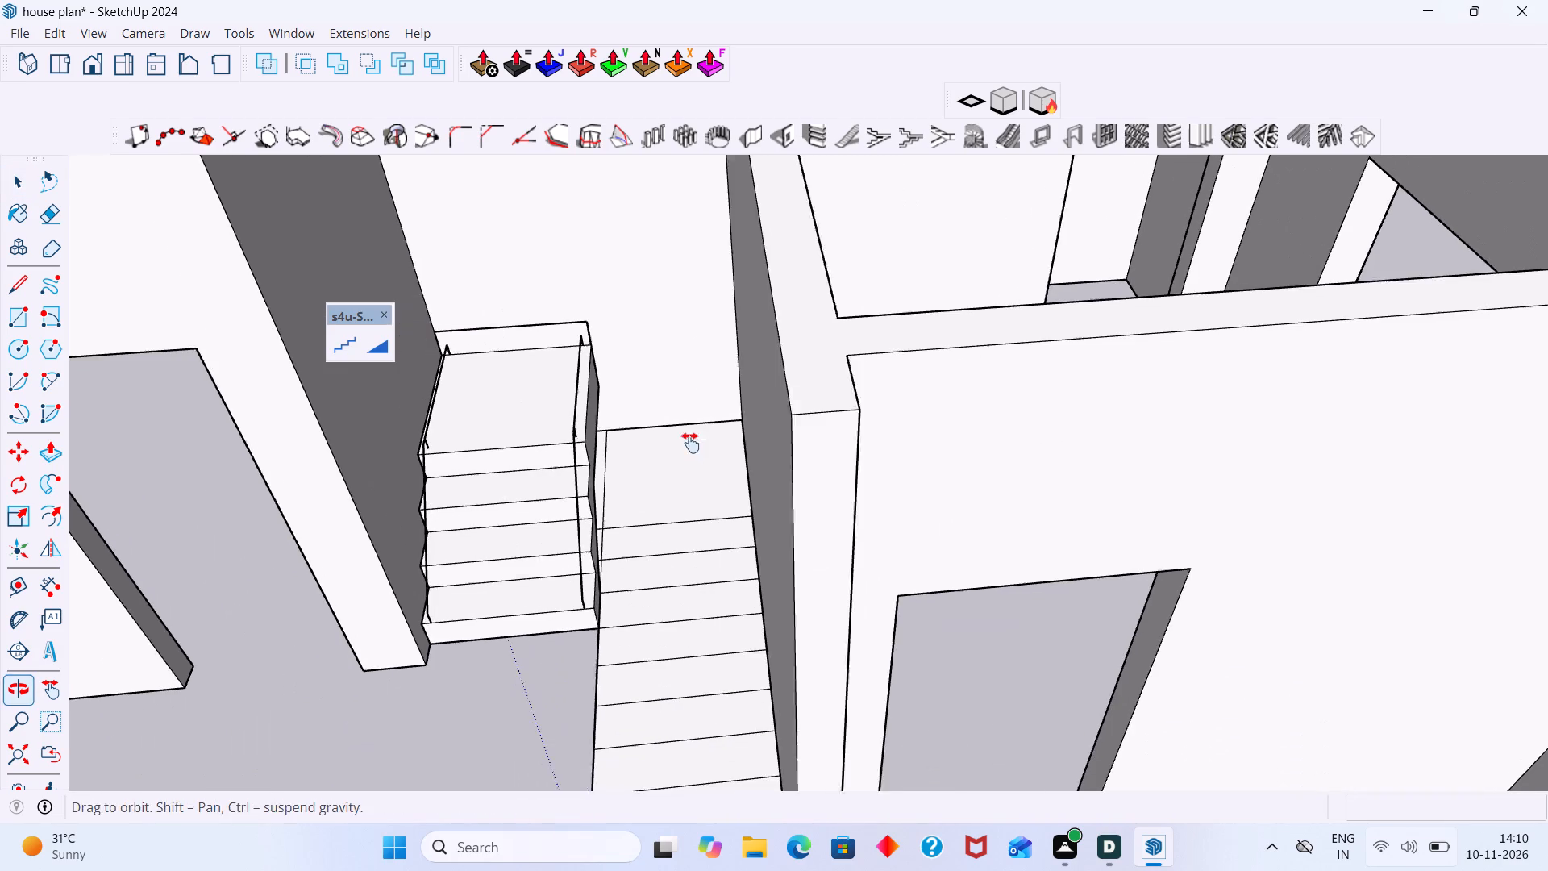
pyautogui.keyDown('shift'); pyautogui.moveTo(690, 443); pyautogui.dragTo(691, 443, button='middle'); pyautogui.keyUp('shift')
pyautogui.scroll(2, 673, 451)
pyautogui.click(663, 479)
pyautogui.scroll(2, 672, 559)
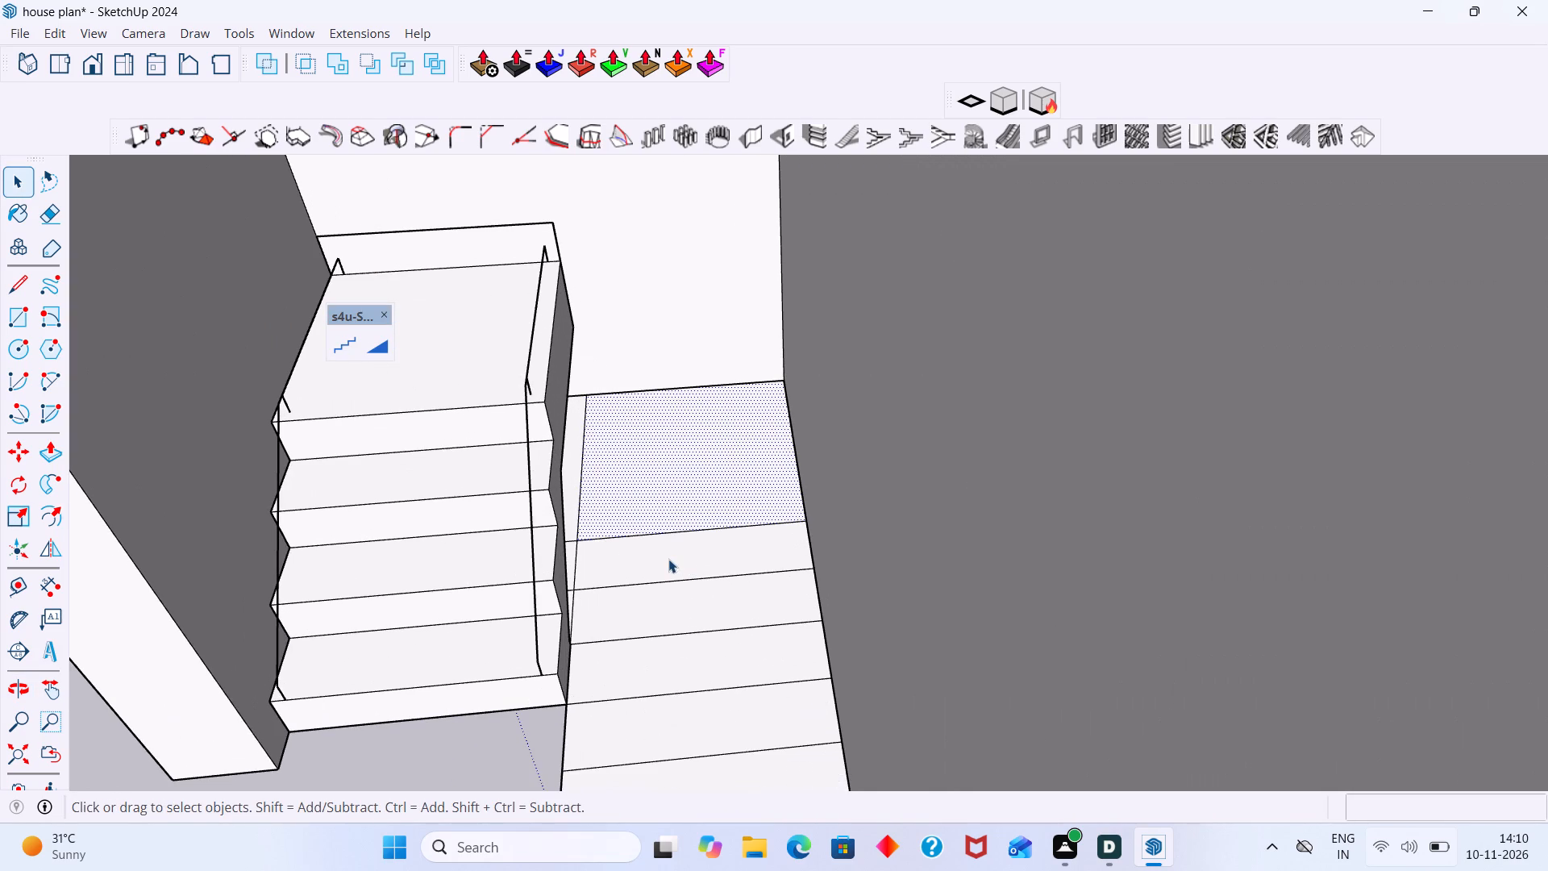
pyautogui.keyDown('shift'); pyautogui.click(668, 559); pyautogui.keyUp('shift')
pyautogui.keyDown('shift'); pyautogui.click(654, 612); pyautogui.keyUp('shift')
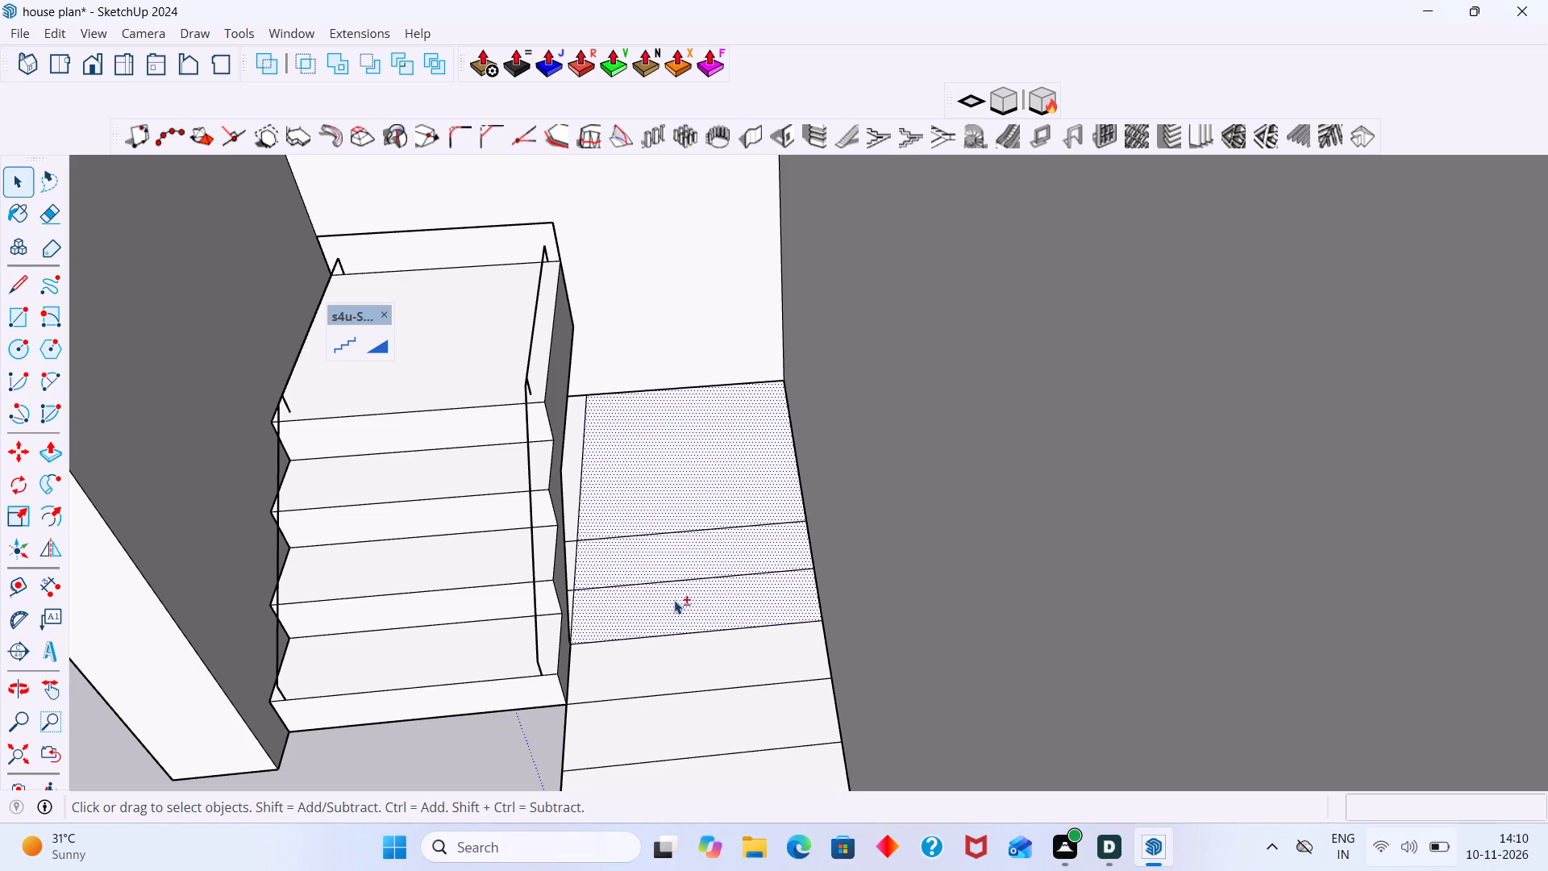
pyautogui.keyDown('shift'); pyautogui.moveTo(674, 598); pyautogui.dragTo(730, 512, button='middle'); pyautogui.keyUp('shift')
pyautogui.keyDown('shift'); pyautogui.click(716, 572); pyautogui.keyUp('shift')
pyautogui.keyDown('shift'); pyautogui.click(732, 639); pyautogui.keyUp('shift')
pyautogui.keyDown('shift'); pyautogui.click(730, 706); pyautogui.keyUp('shift')
pyautogui.keyDown('shift'); pyautogui.moveTo(764, 654); pyautogui.dragTo(844, 533, button='middle'); pyautogui.keyUp('shift')
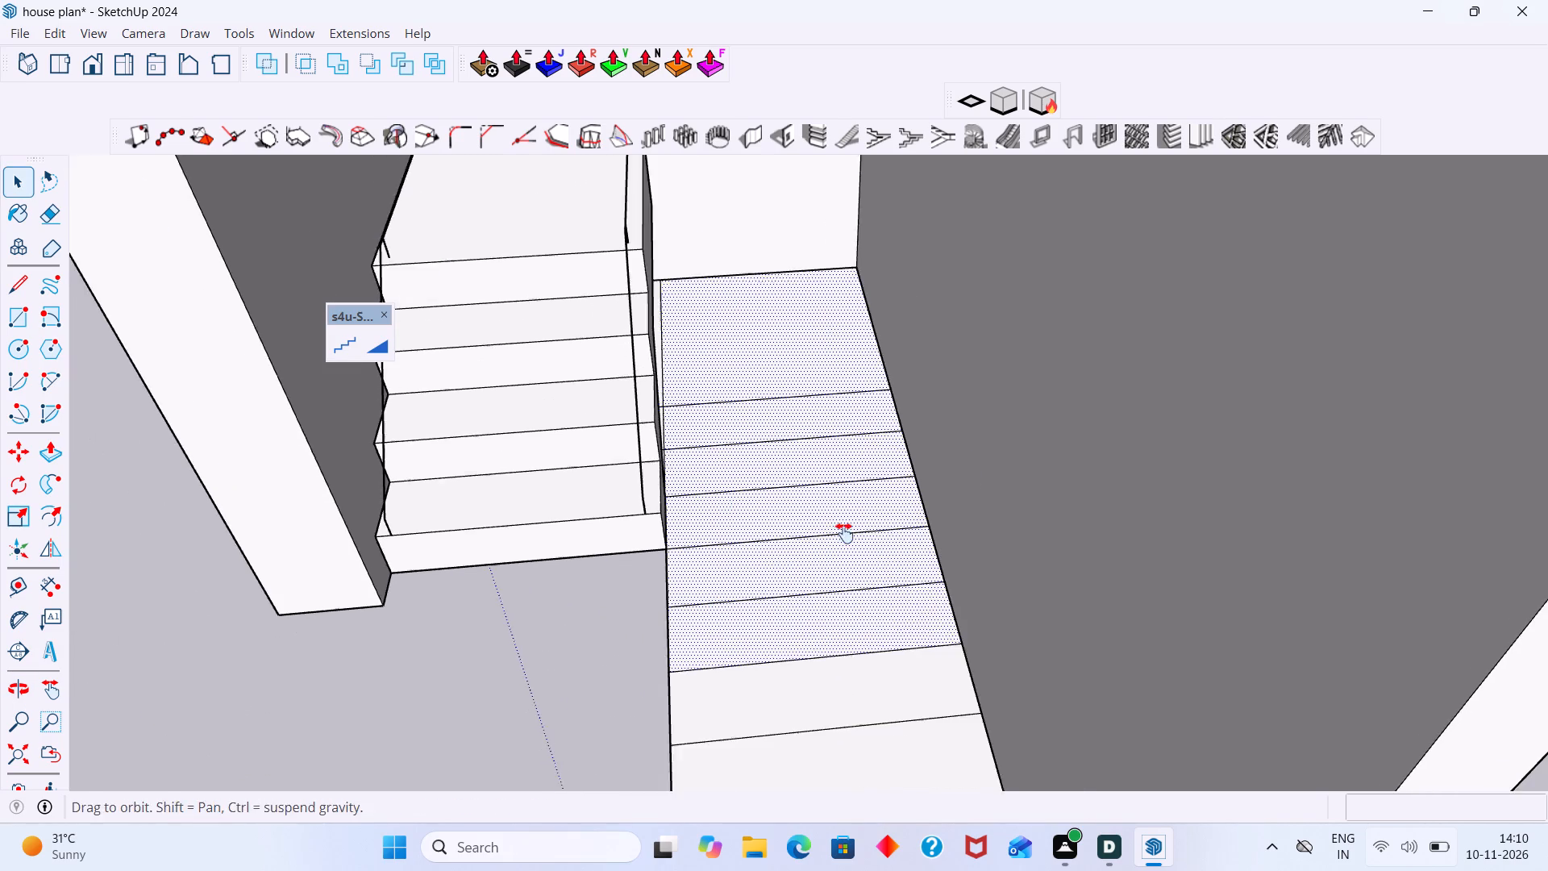
pyautogui.keyDown('shift'); pyautogui.moveTo(844, 533); pyautogui.dragTo(851, 523, button='middle'); pyautogui.keyUp('shift')
pyautogui.keyDown('shift'); pyautogui.click(843, 622); pyautogui.keyUp('shift')
pyautogui.keyDown('shift'); pyautogui.click(864, 708); pyautogui.keyUp('shift')
pyautogui.keyDown('shift'); pyautogui.moveTo(905, 631); pyautogui.dragTo(971, 506, button='middle'); pyautogui.keyUp('shift')
pyautogui.keyDown('shift'); pyautogui.click(984, 629); pyautogui.keyUp('shift')
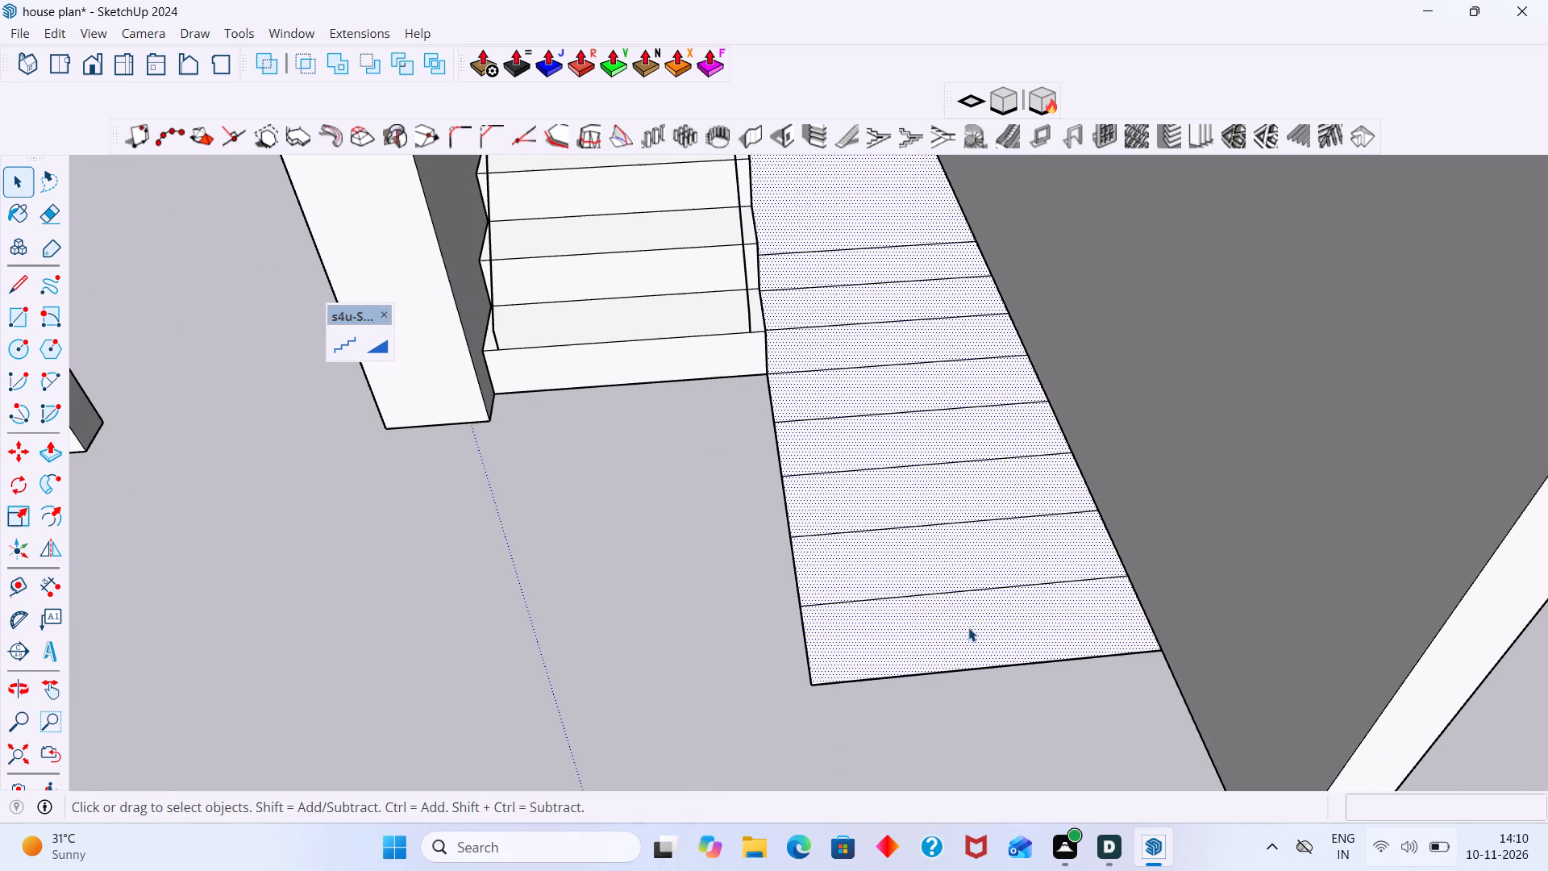
pyautogui.click(353, 346)
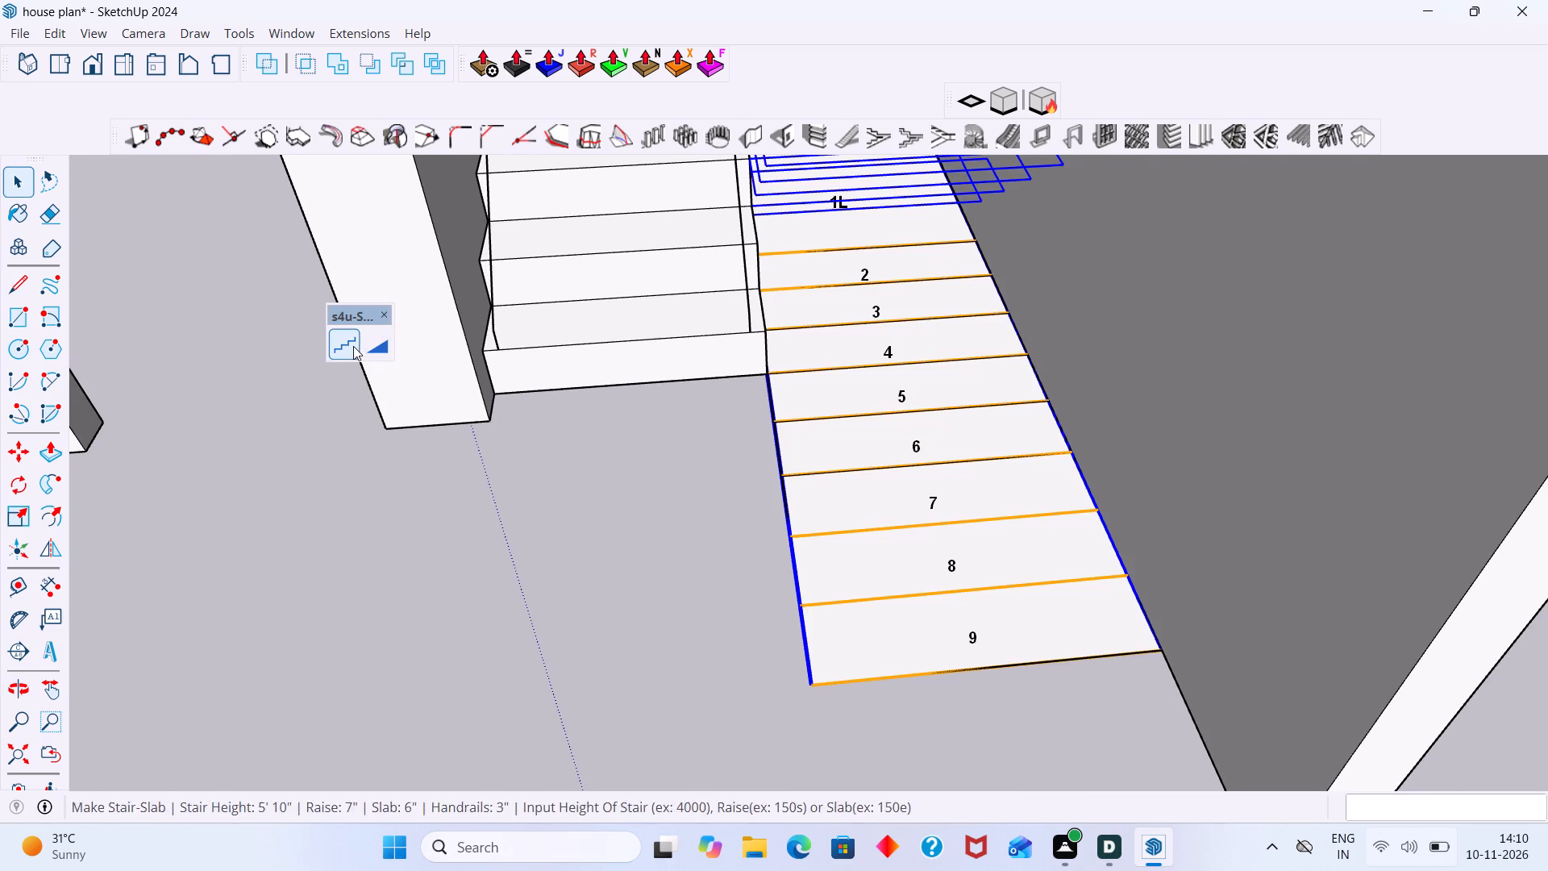
pyautogui.scroll(-5, 890, 543)
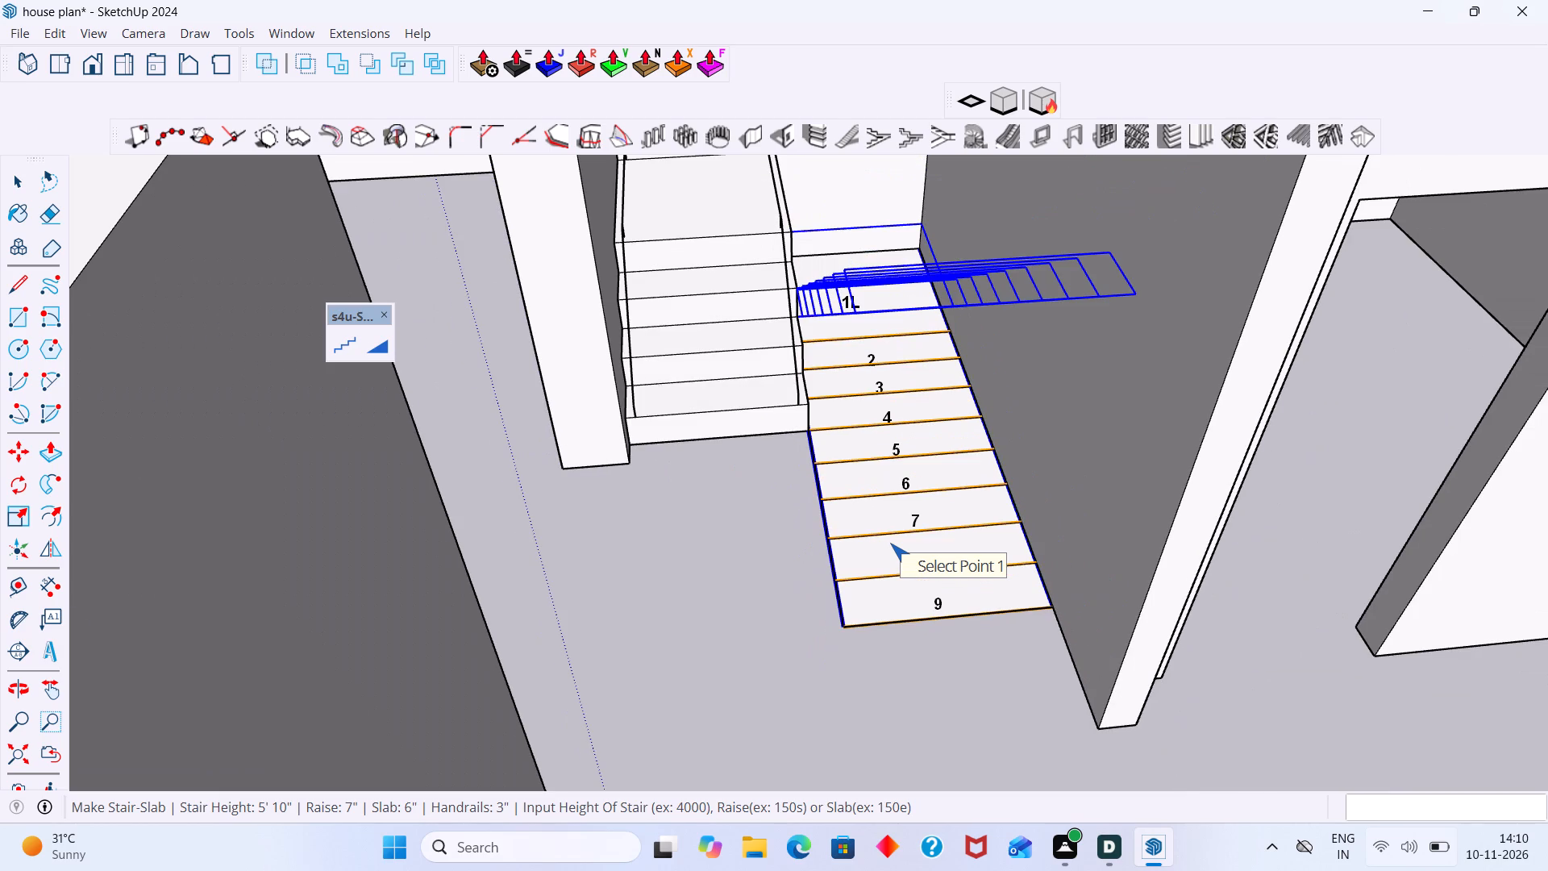
pyautogui.rightClick(890, 543)
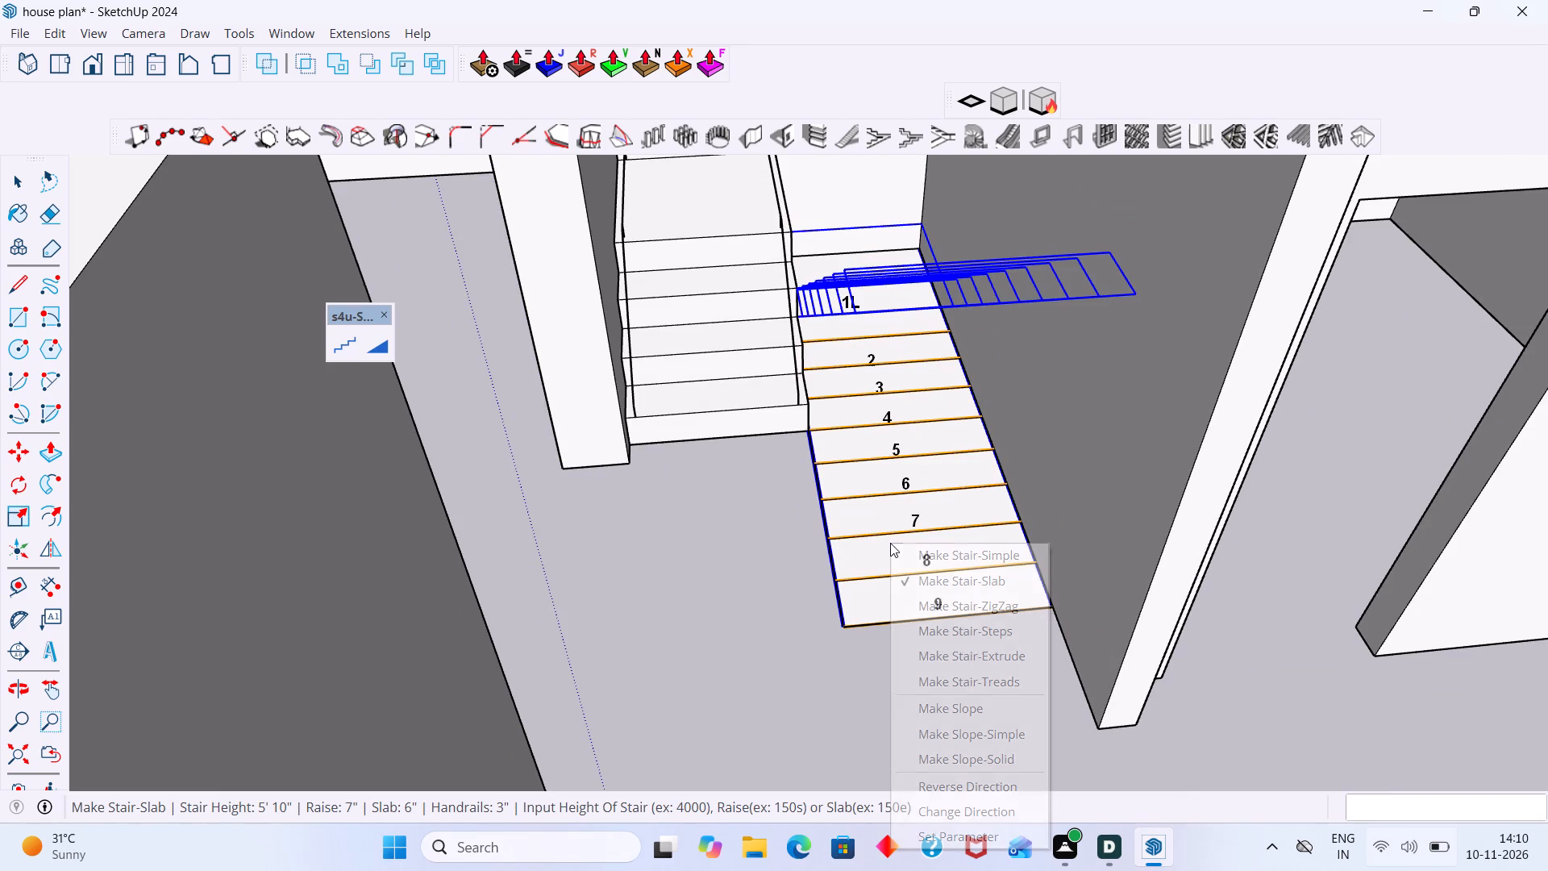
pyautogui.click(966, 788)
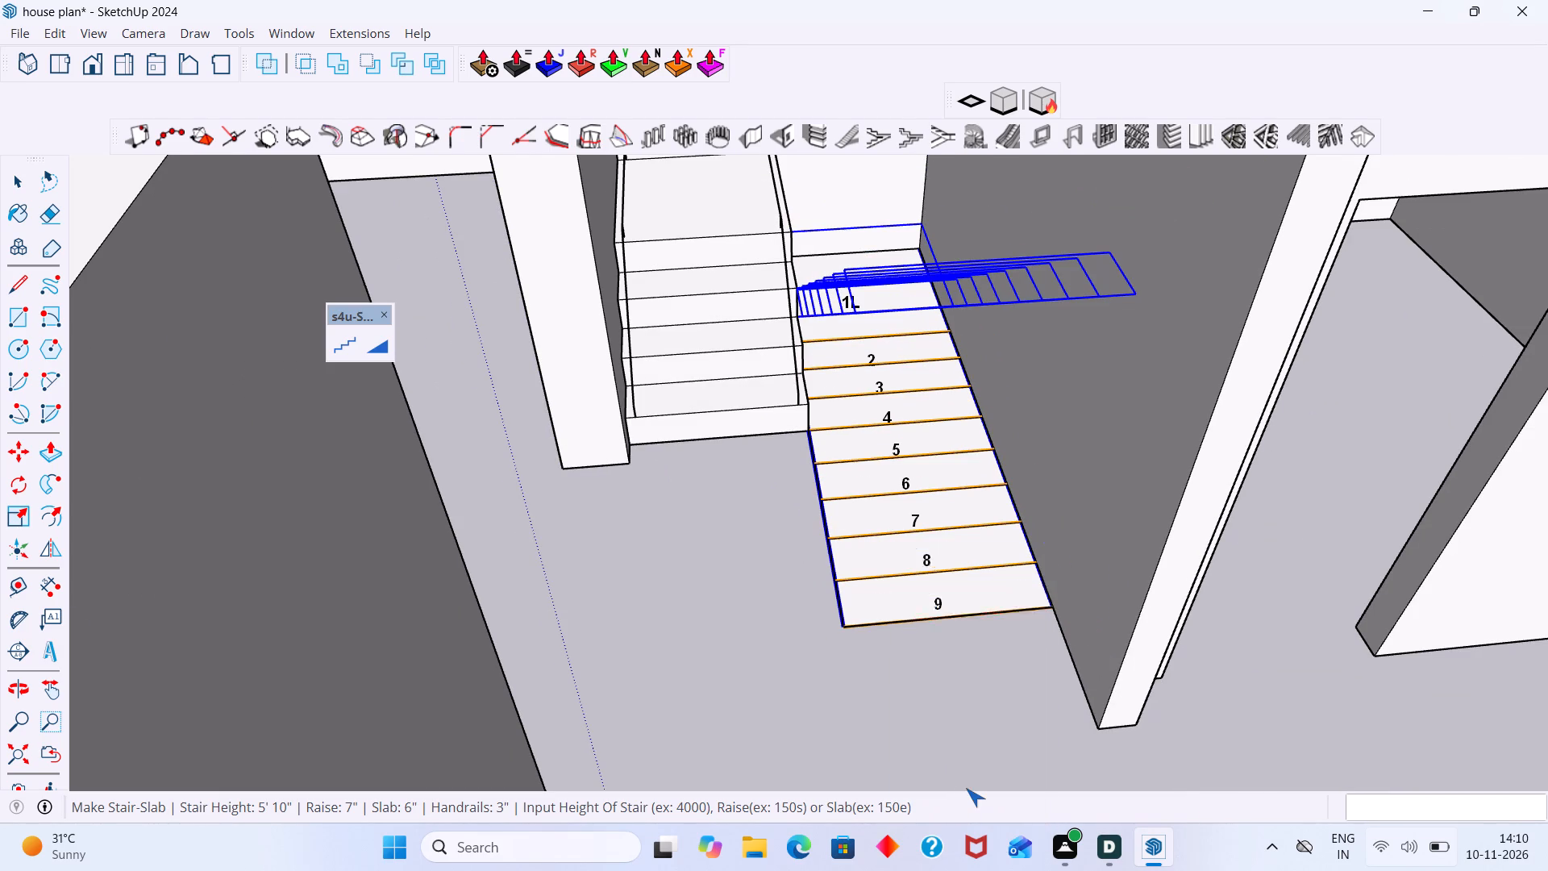
pyautogui.scroll(-6, 911, 648)
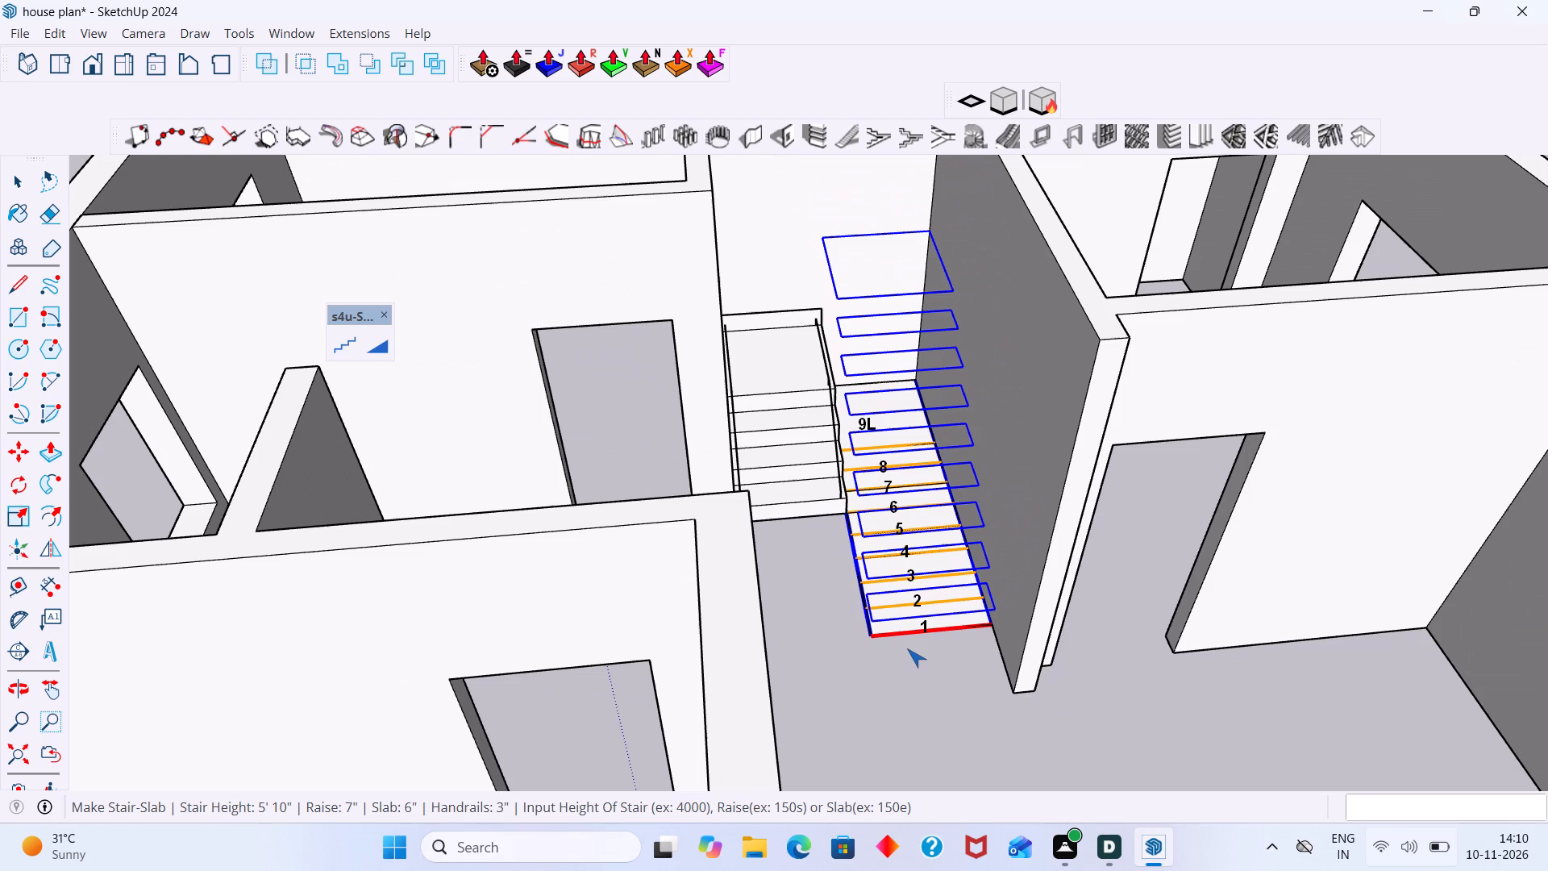
pyautogui.scroll(2, 907, 648)
pyautogui.rightClick(907, 609)
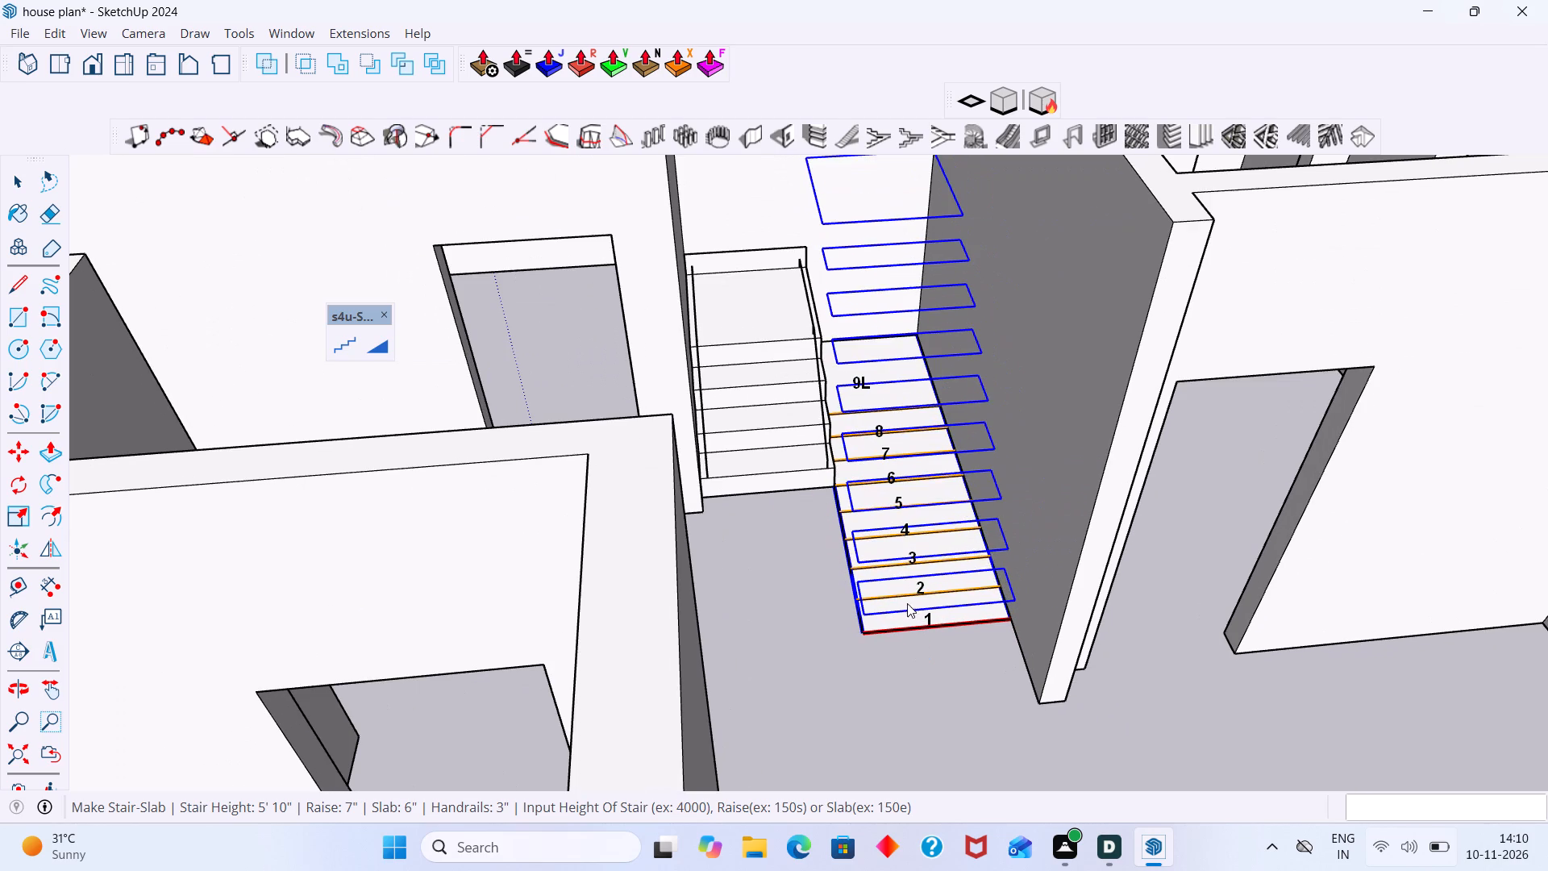
pyautogui.click(959, 550)
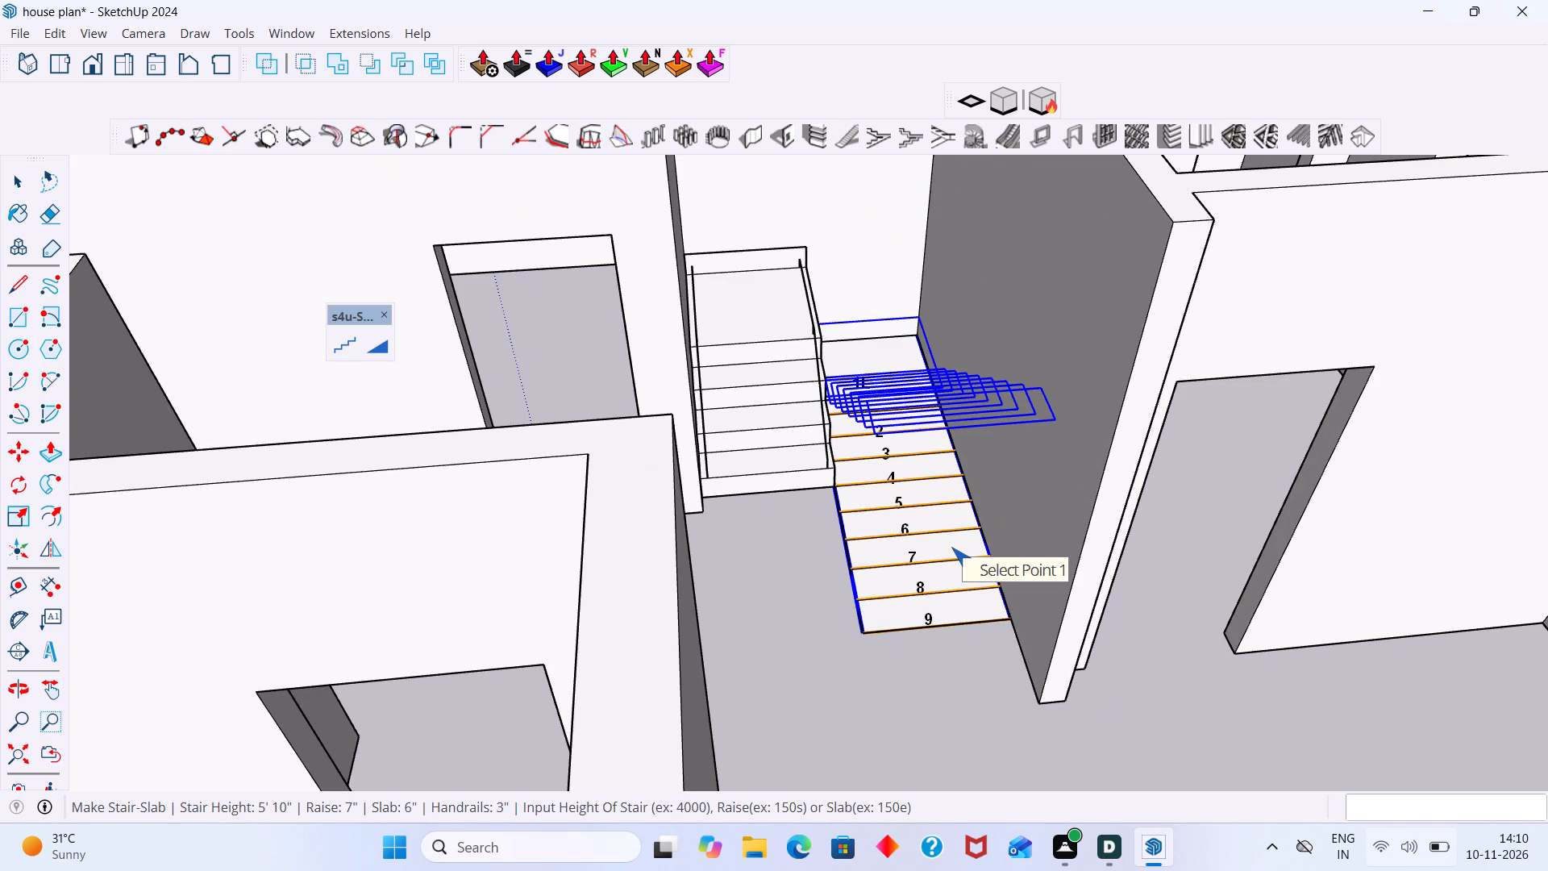
pyautogui.press('Return')
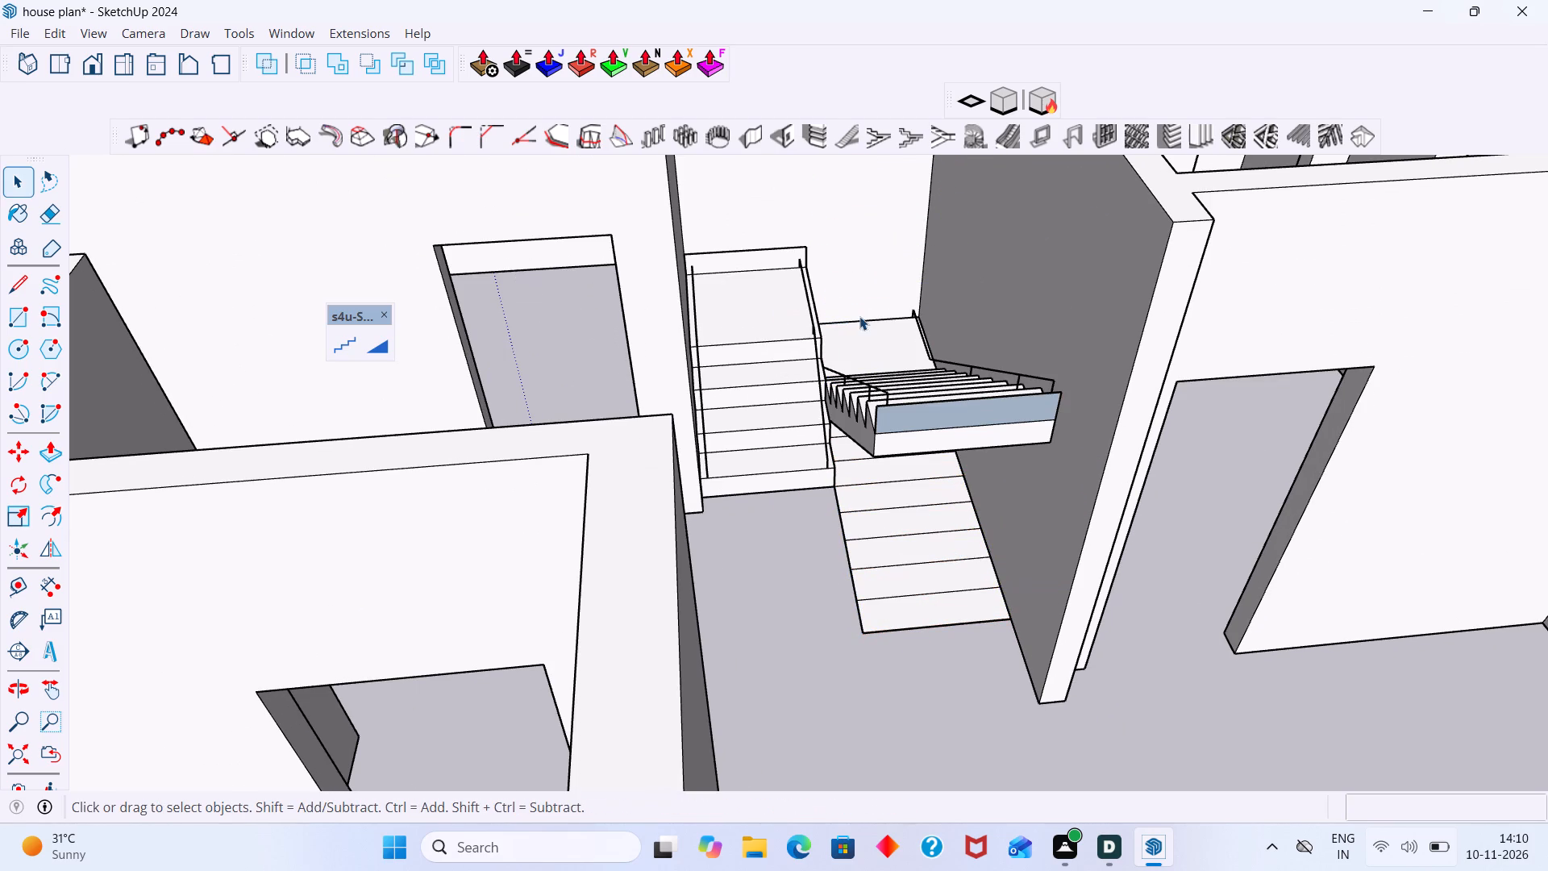
# Move the new nine-step flight up about 1' 5", snapping its corner to a step corner near the short flight's landing.
pyautogui.scroll(9, 873, 381)
pyautogui.moveTo(864, 401); pyautogui.dragTo(876, 310, button='middle')
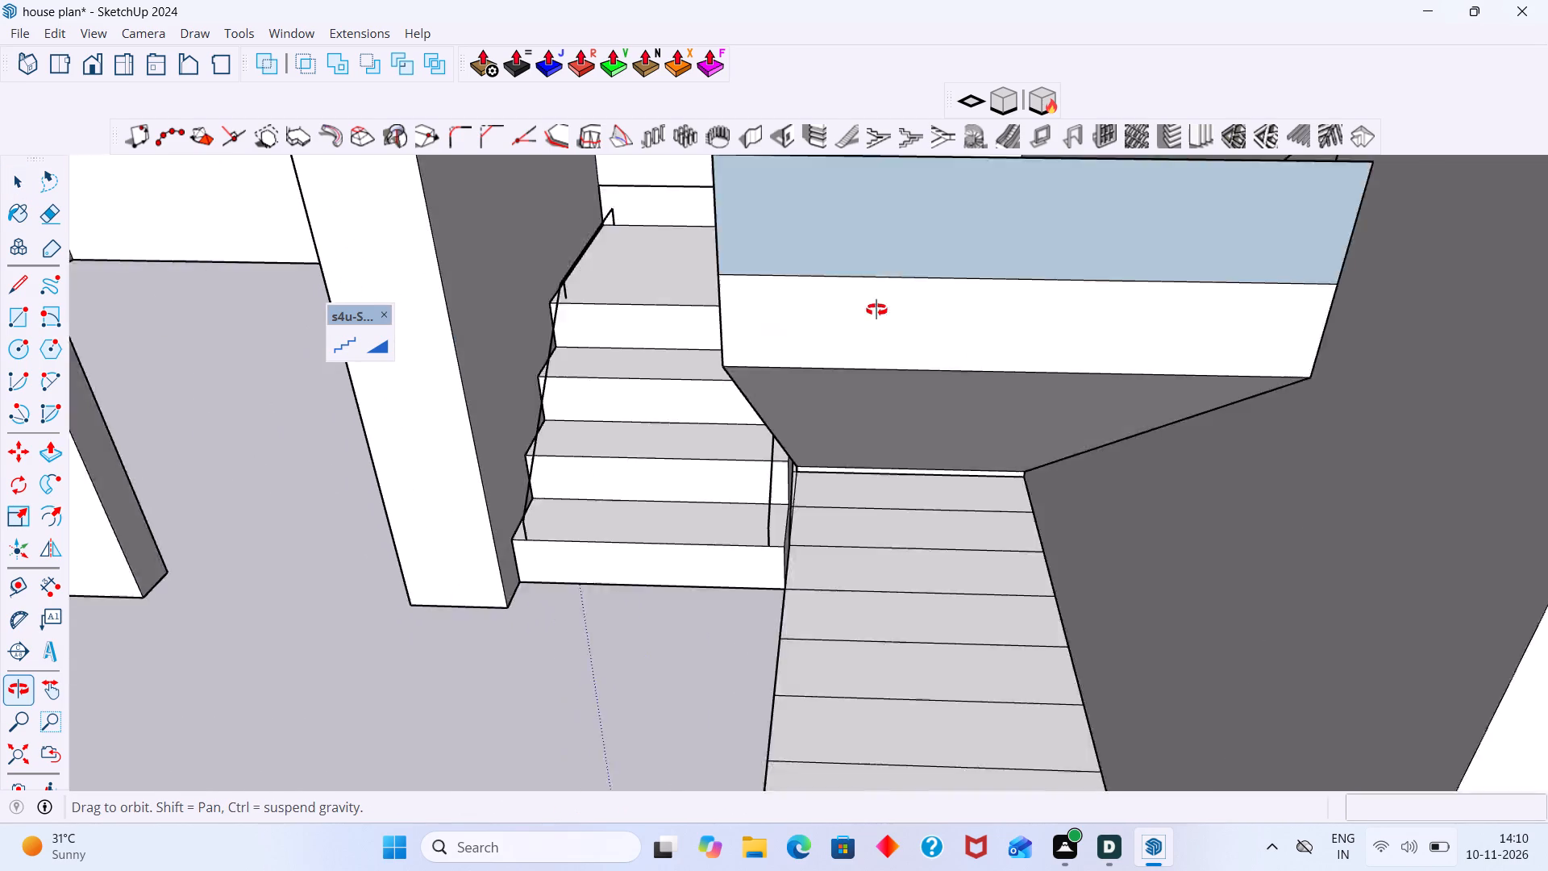
pyautogui.moveTo(876, 310); pyautogui.dragTo(901, 315, button='middle')
pyautogui.scroll(8, 806, 410)
pyautogui.click(791, 445)
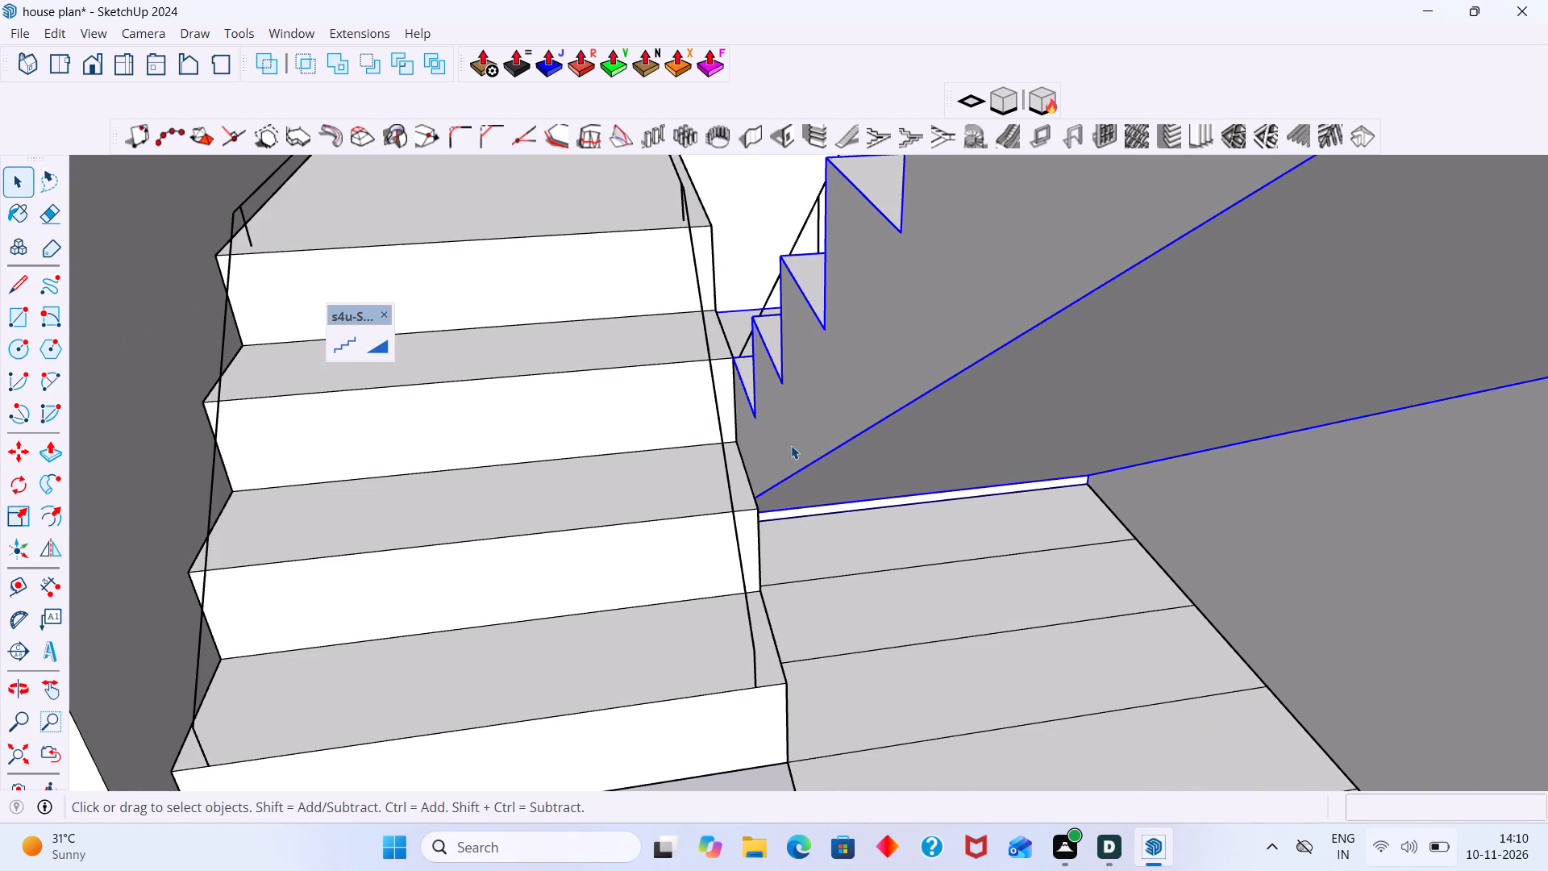
pyautogui.press('m')
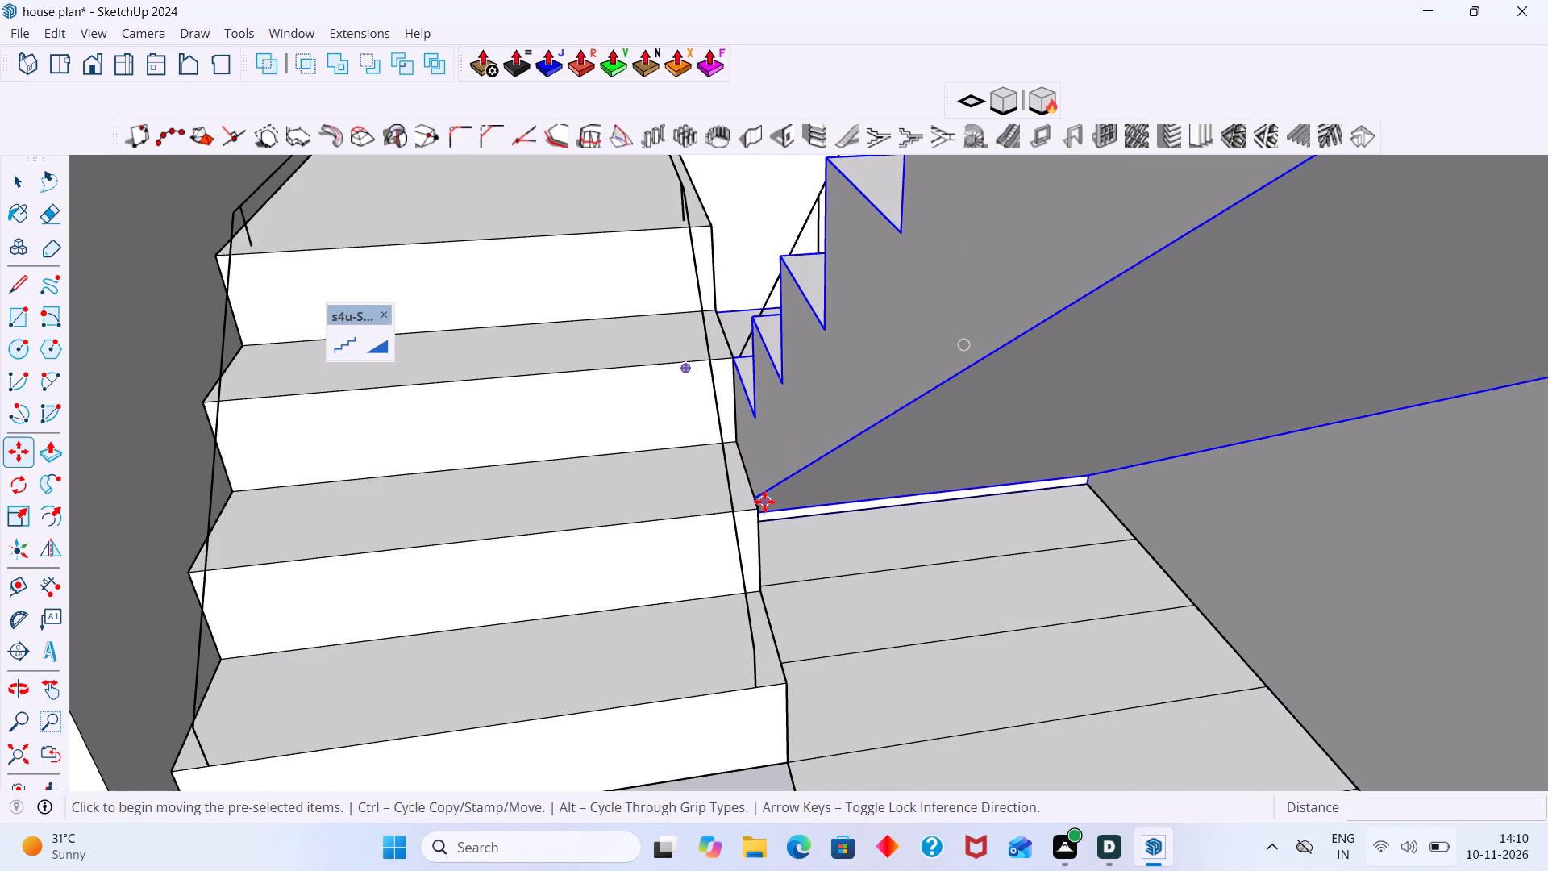
pyautogui.moveTo(737, 397); pyautogui.dragTo(798, 420, button='middle')
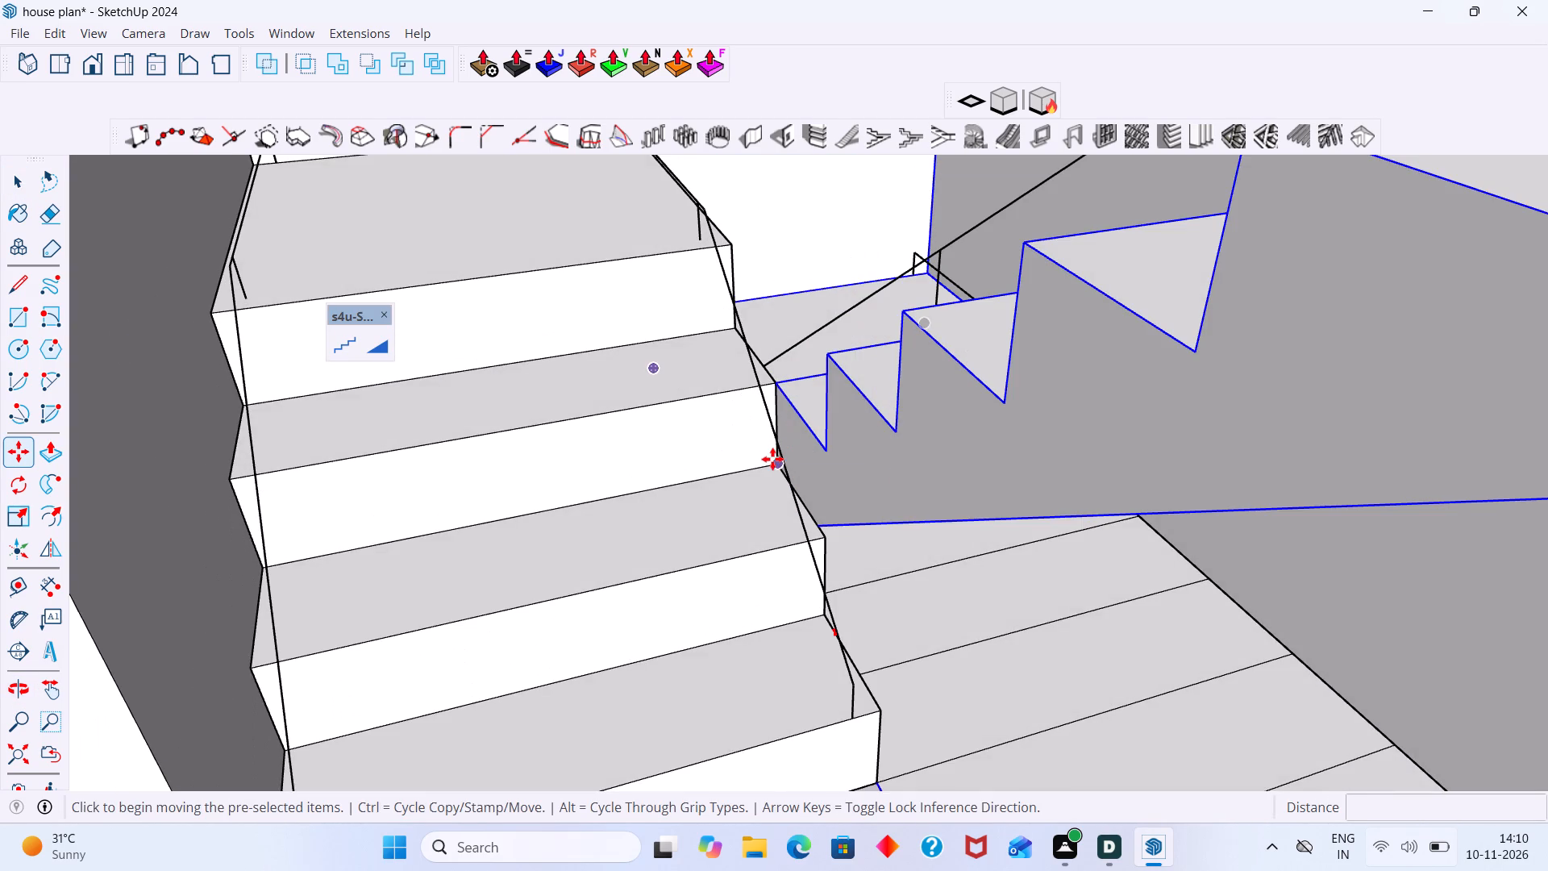
pyautogui.click(772, 460)
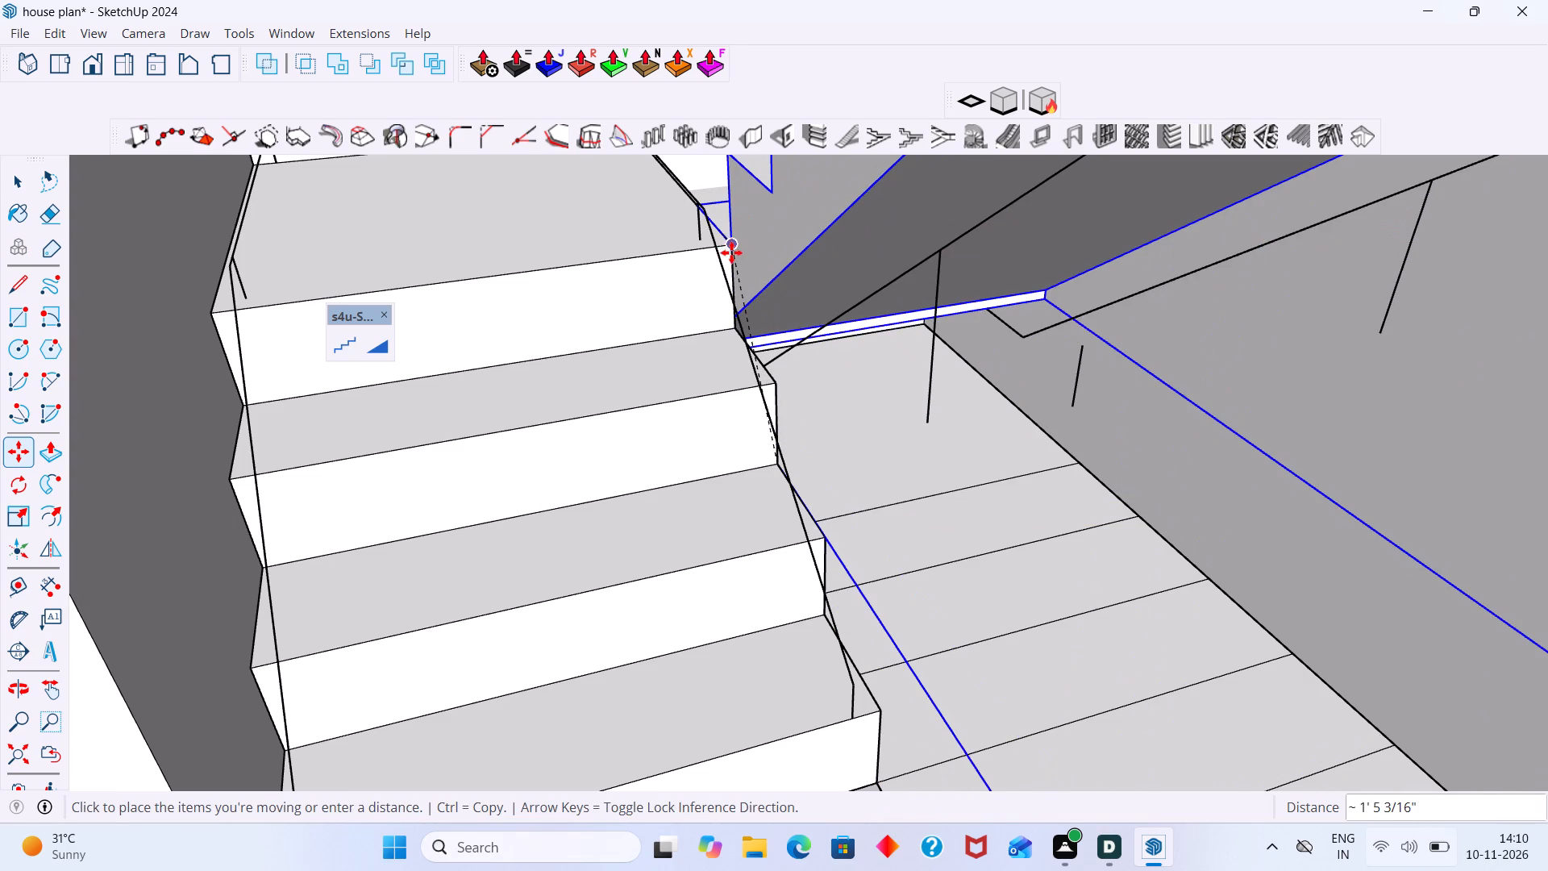
pyautogui.scroll(3, 731, 252)
pyautogui.click(731, 241)
pyautogui.press('space')
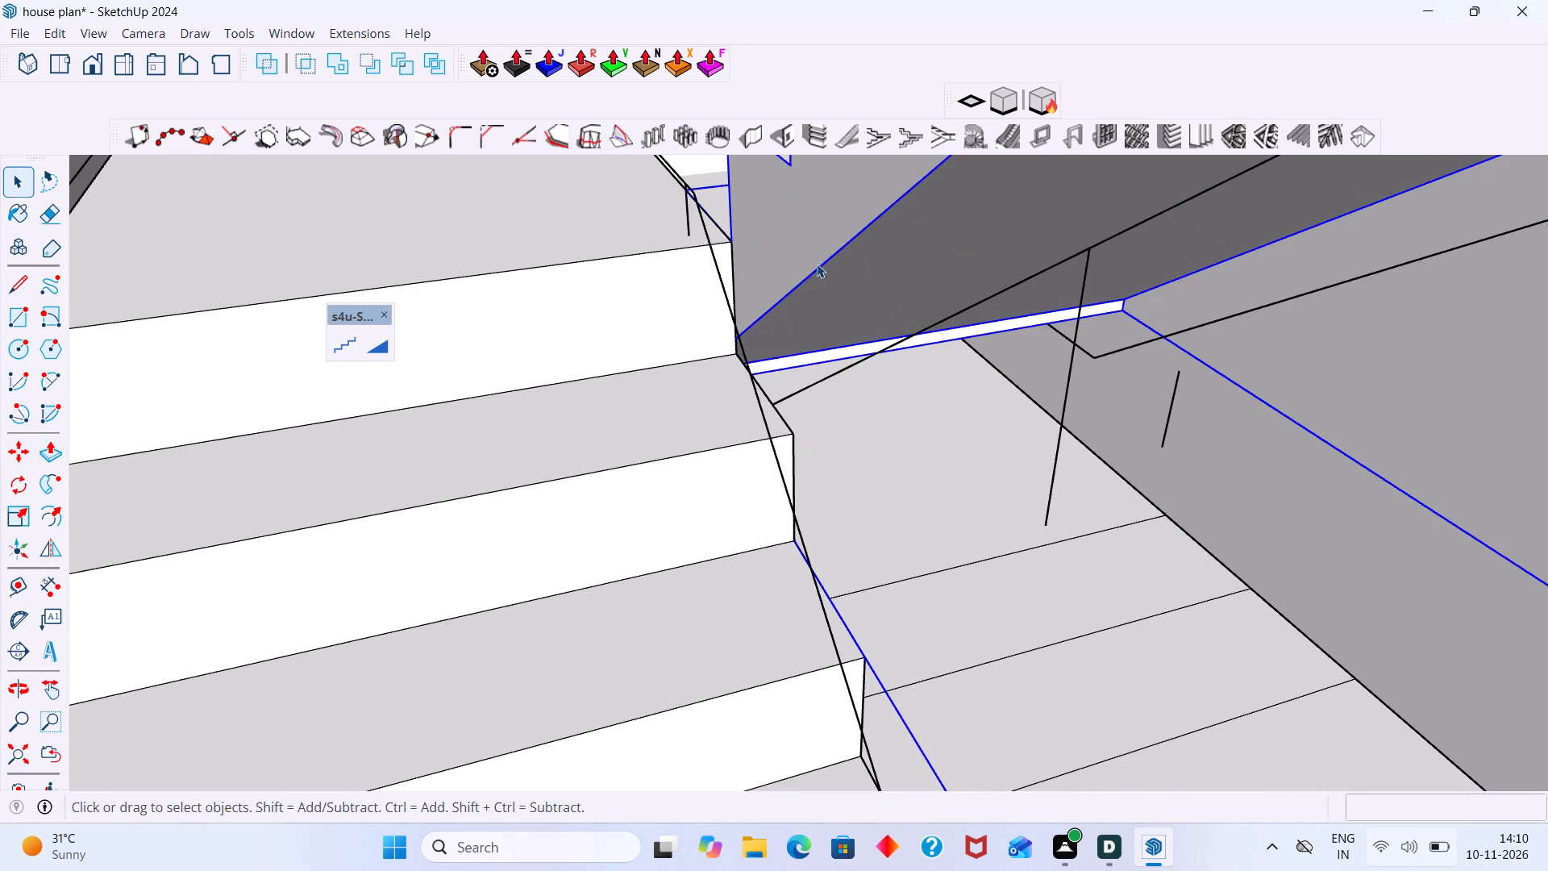
# Move the longer flight up another 7" so its landing corner meets the top corner of the short flight's landing.
pyautogui.scroll(-7, 817, 264)
pyautogui.moveTo(811, 291); pyautogui.dragTo(601, 462, button='middle')
pyautogui.scroll(3, 830, 314)
pyautogui.press('m')
pyautogui.scroll(5, 771, 235)
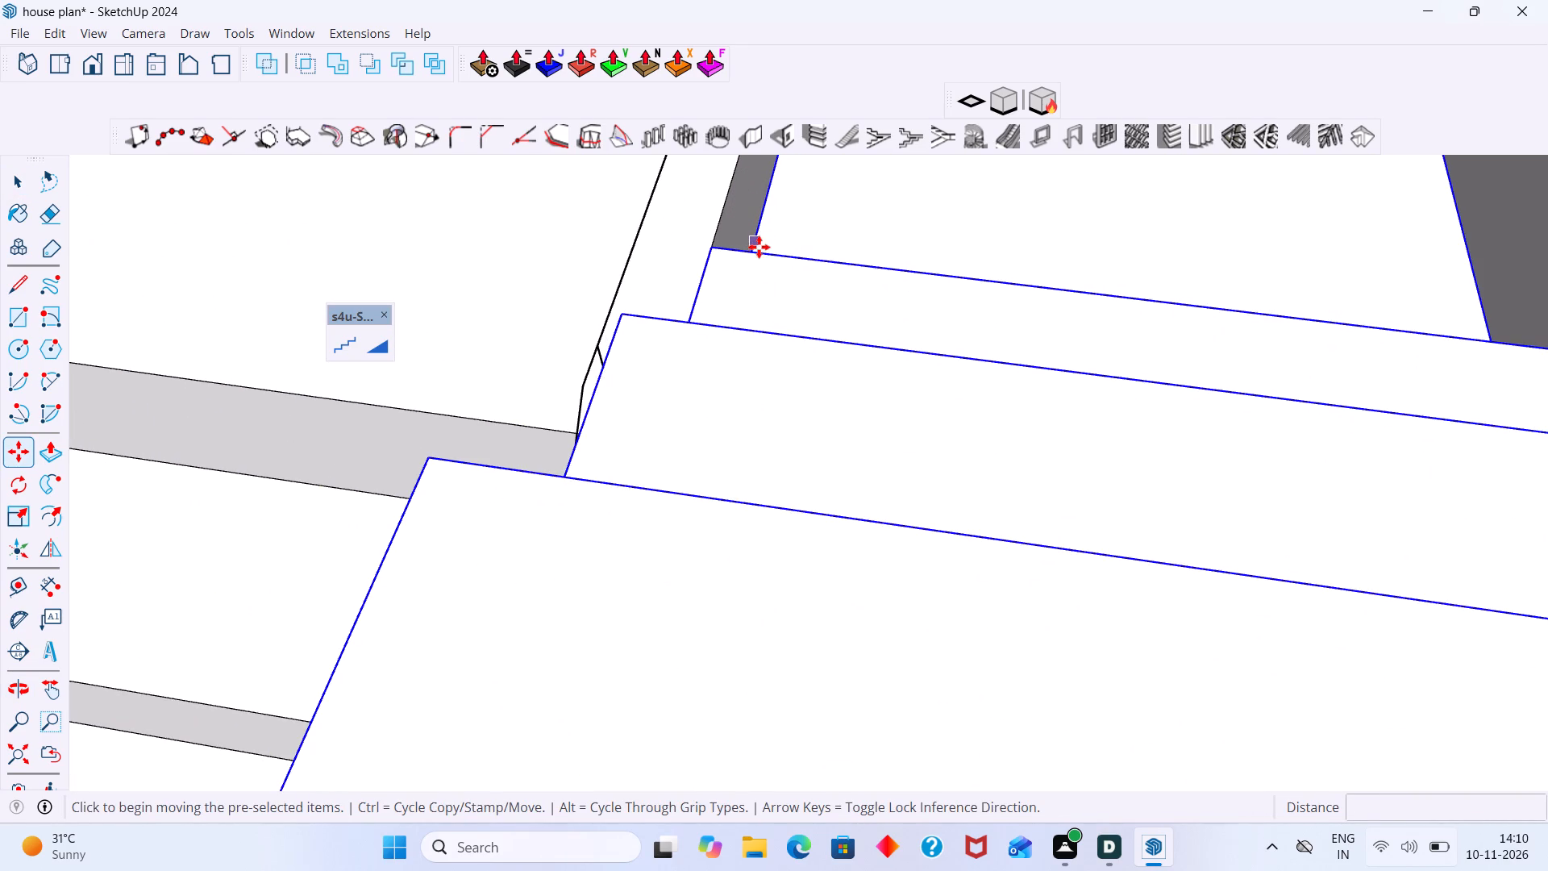
pyautogui.moveTo(755, 254); pyautogui.dragTo(338, 283, button='middle')
pyautogui.scroll(-6, 955, 282)
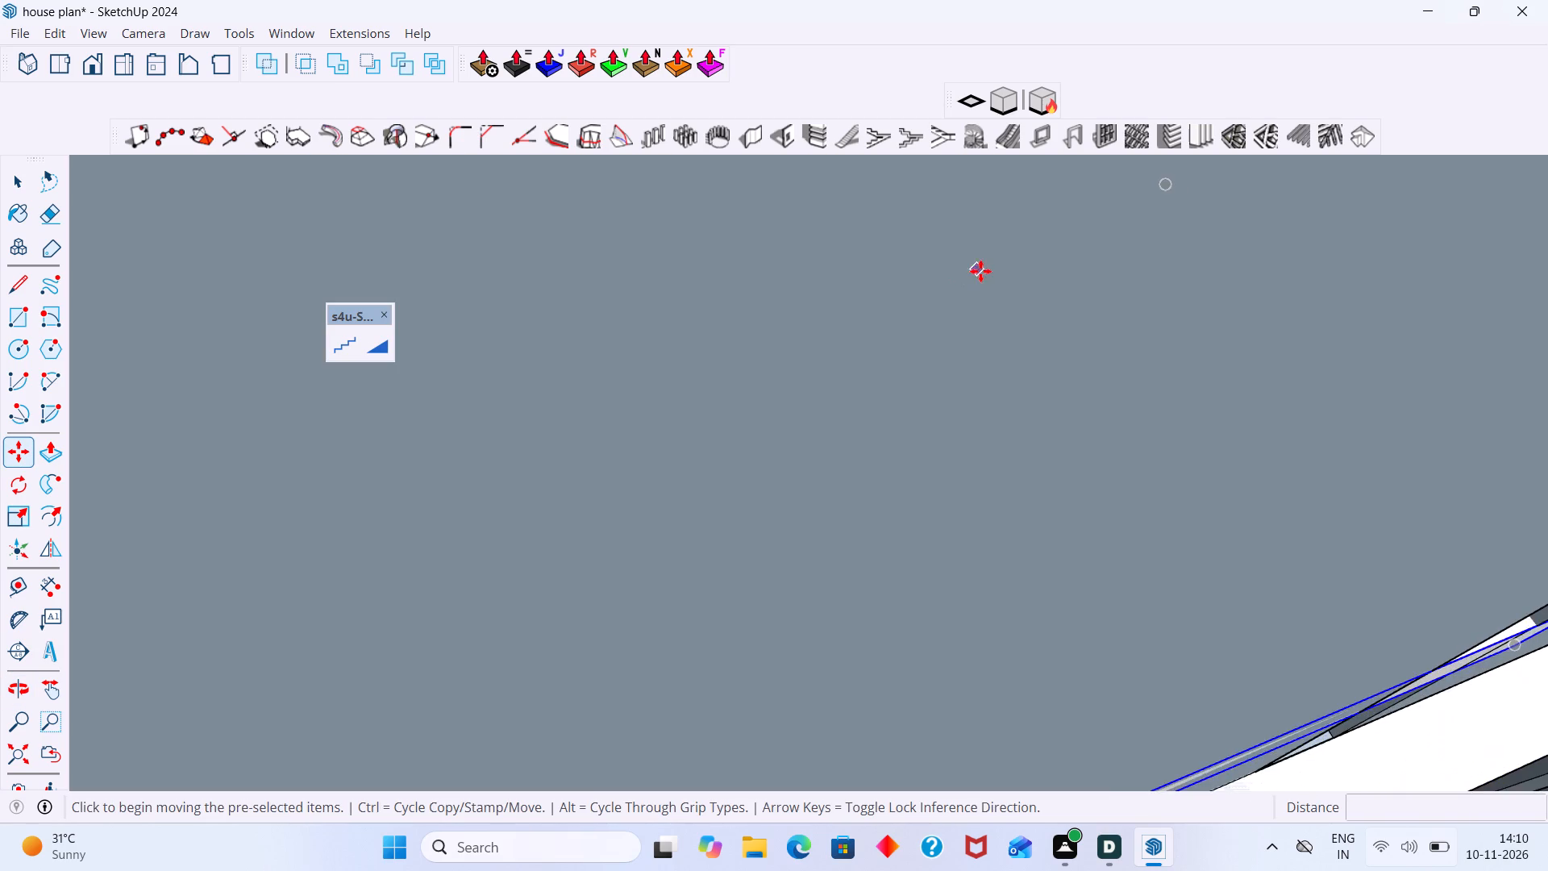
pyautogui.scroll(-20, 980, 271)
pyautogui.scroll(-3, 980, 271)
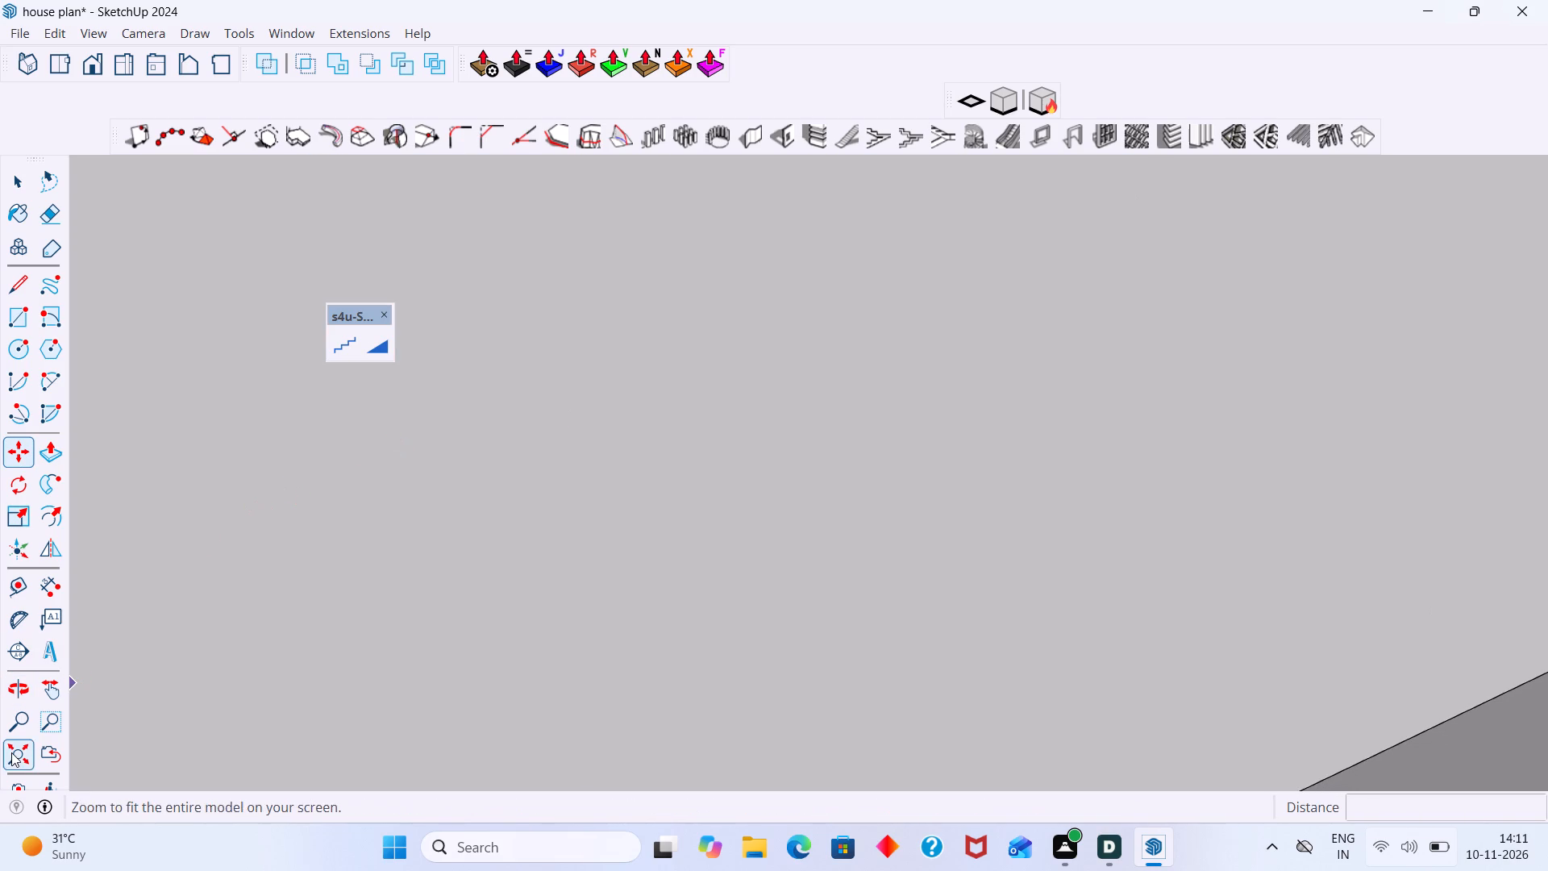
pyautogui.click(11, 752)
pyautogui.keyDown('shift'); pyautogui.moveTo(638, 439); pyautogui.dragTo(296, 598, button='middle'); pyautogui.keyUp('shift')
pyautogui.scroll(2, 526, 571)
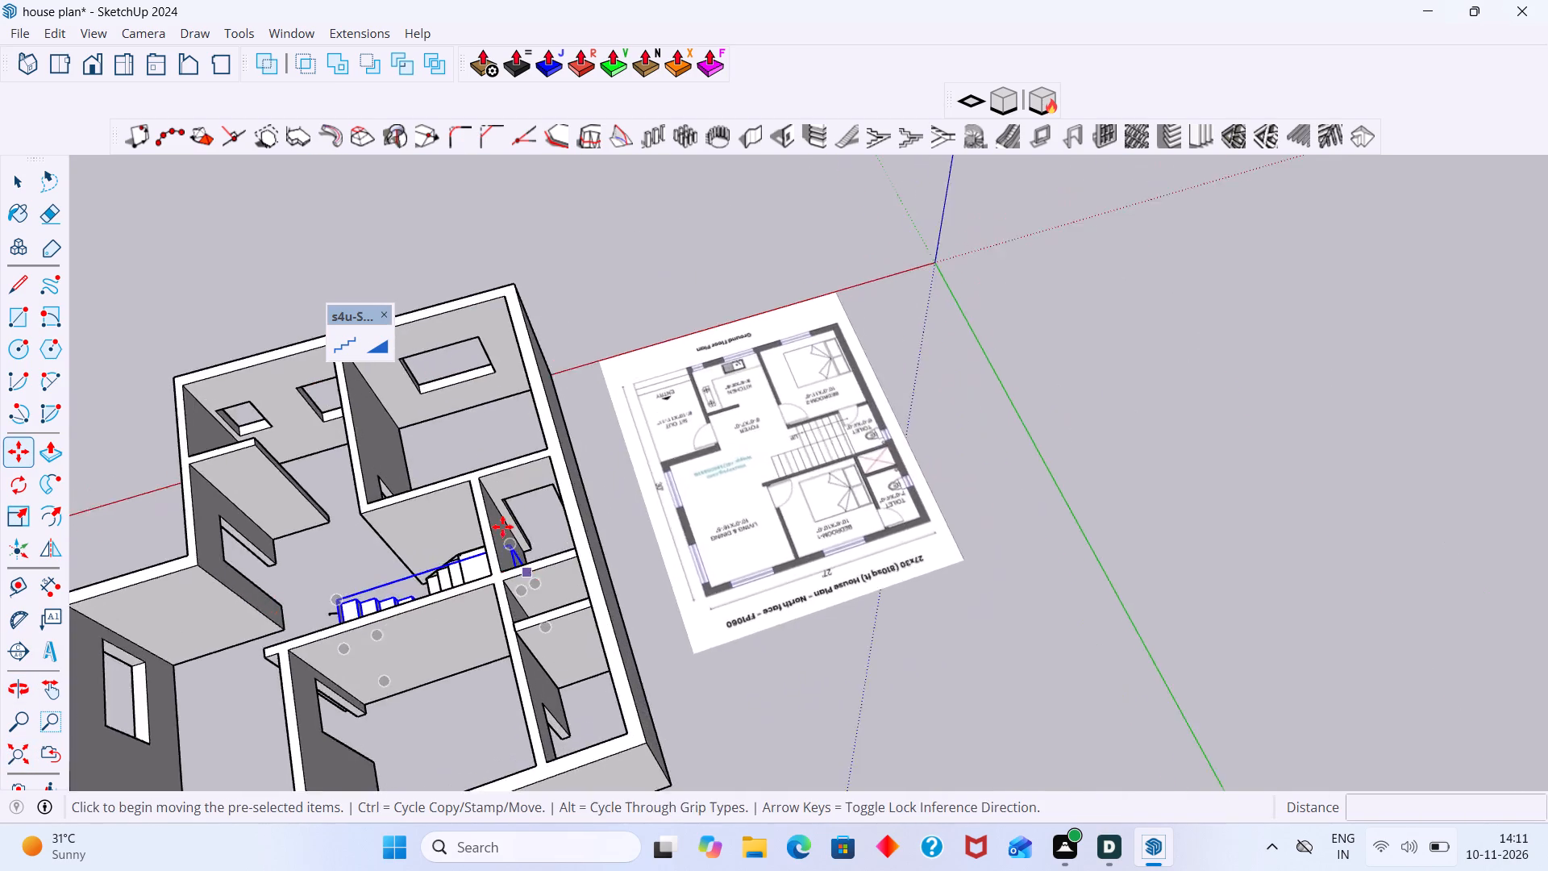
pyautogui.scroll(6, 502, 527)
pyautogui.moveTo(472, 602); pyautogui.dragTo(609, 609, button='middle')
pyautogui.moveTo(592, 622); pyautogui.dragTo(768, 458, button='middle')
pyautogui.moveTo(726, 628); pyautogui.dragTo(793, 665, button='middle')
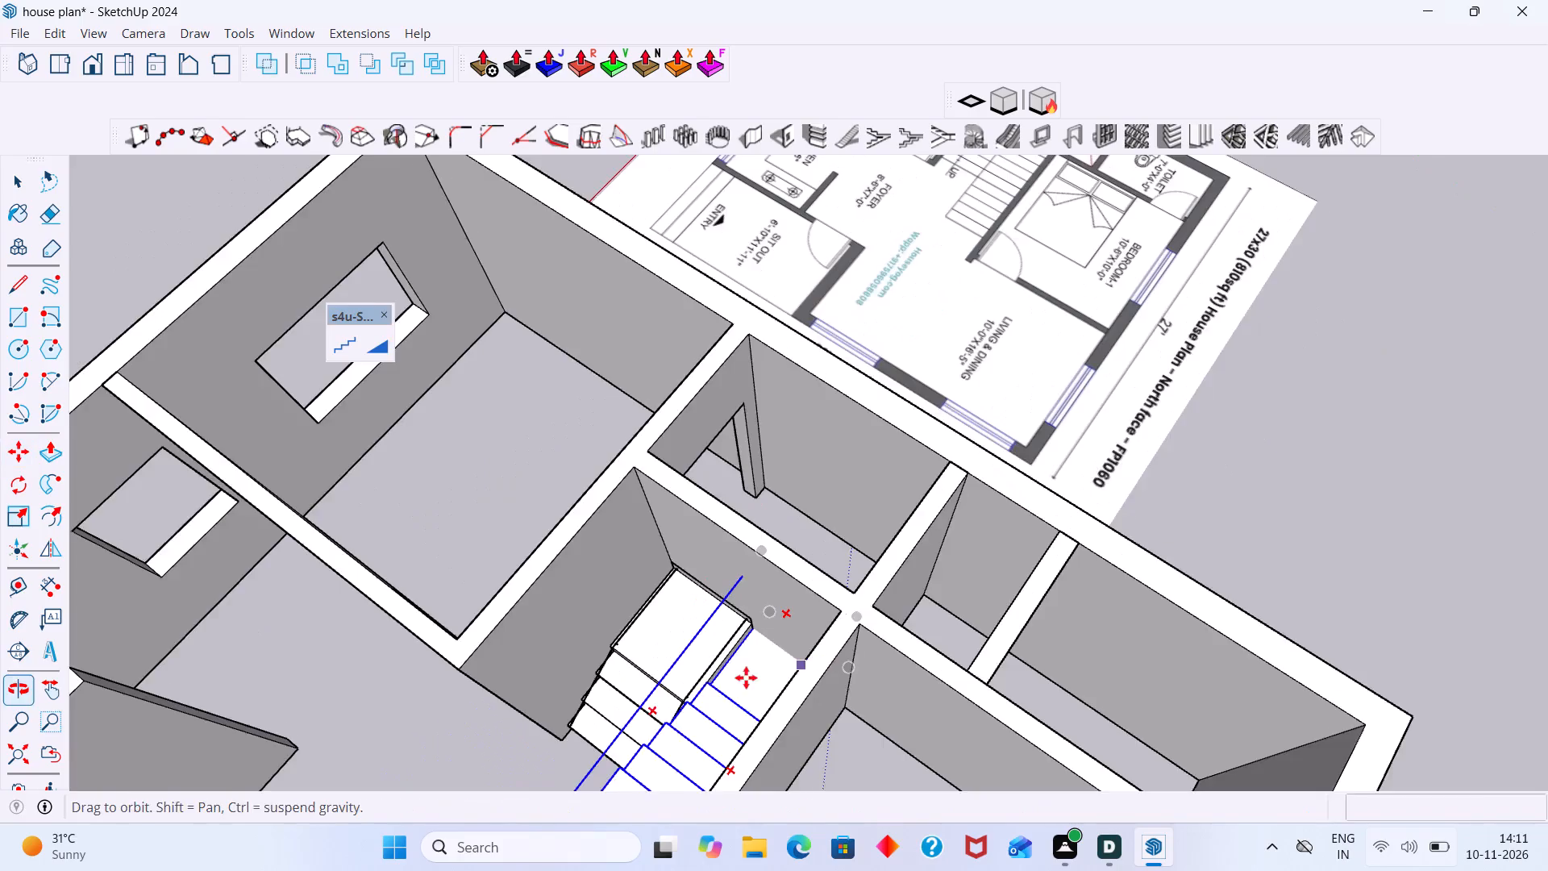
pyautogui.scroll(18, 734, 676)
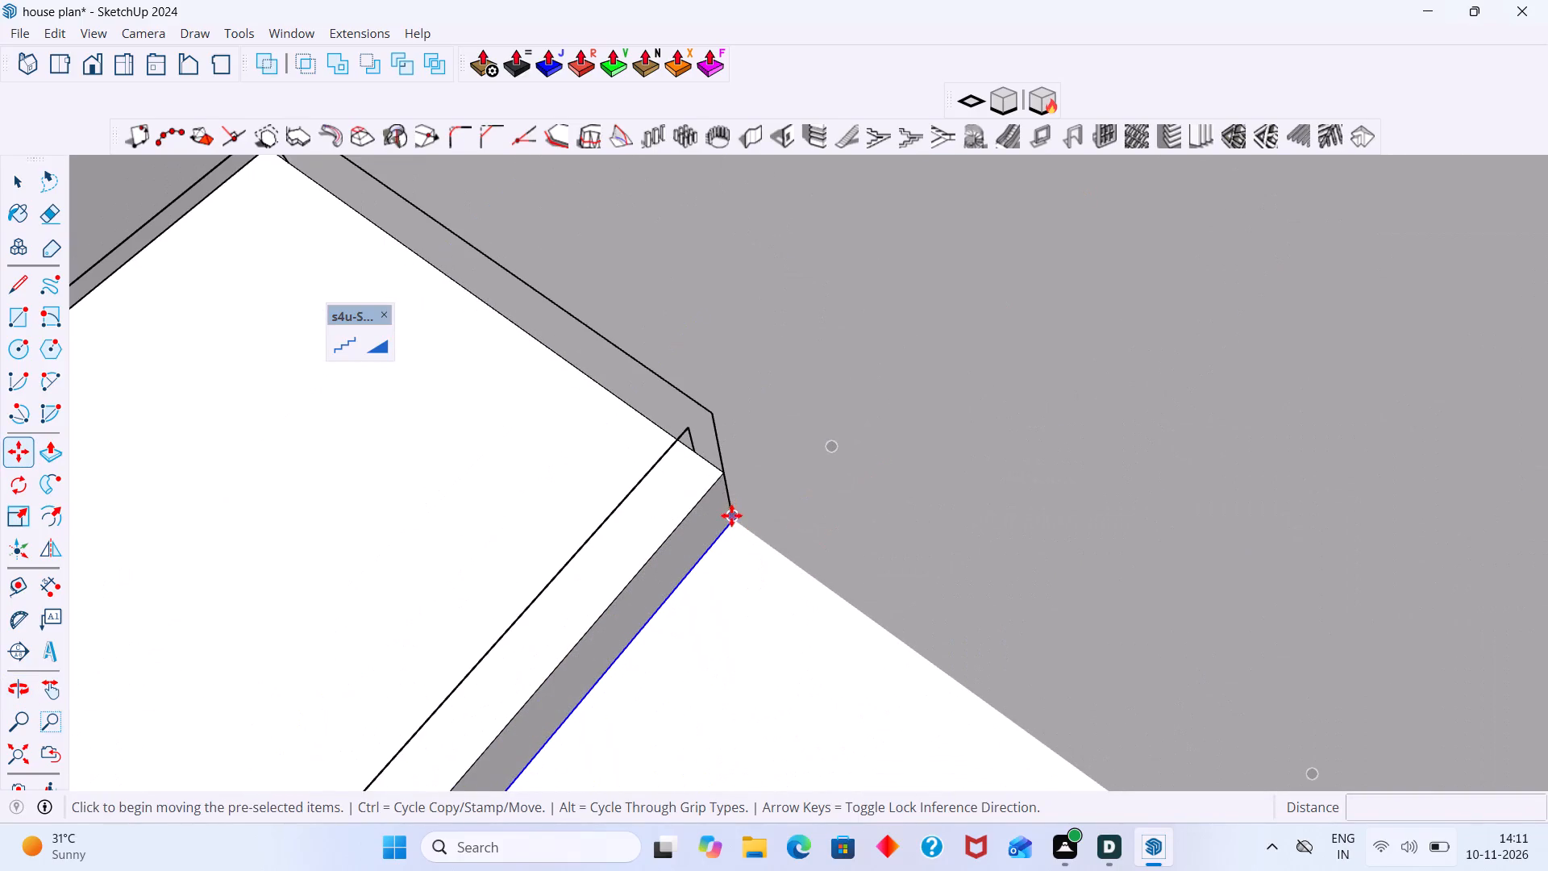
pyautogui.click(731, 519)
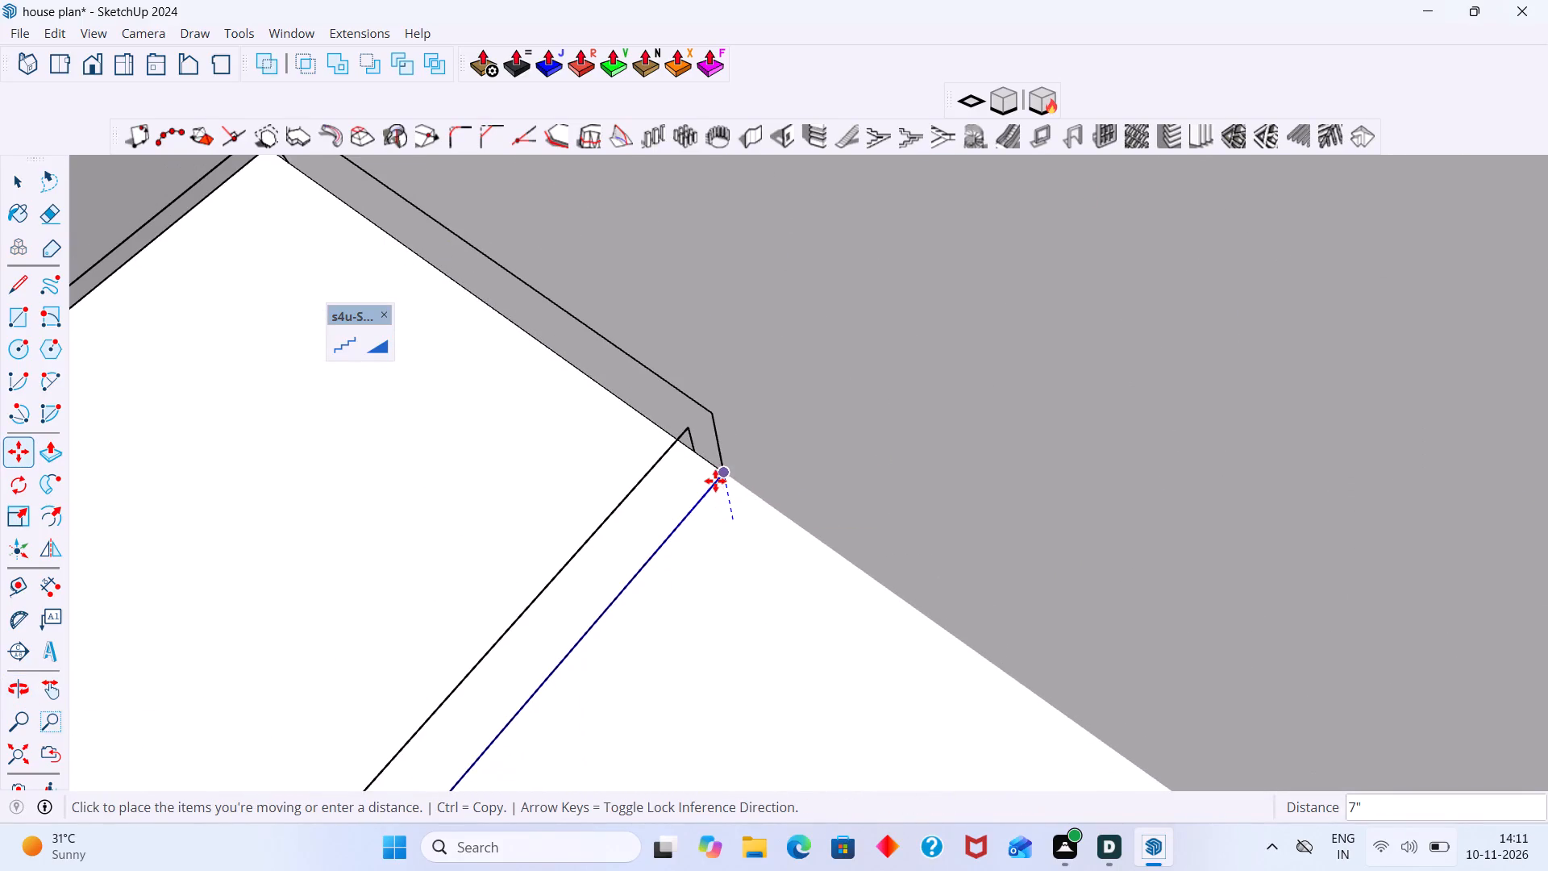
pyautogui.click(715, 481)
pyautogui.press('space')
pyautogui.scroll(-15, 730, 490)
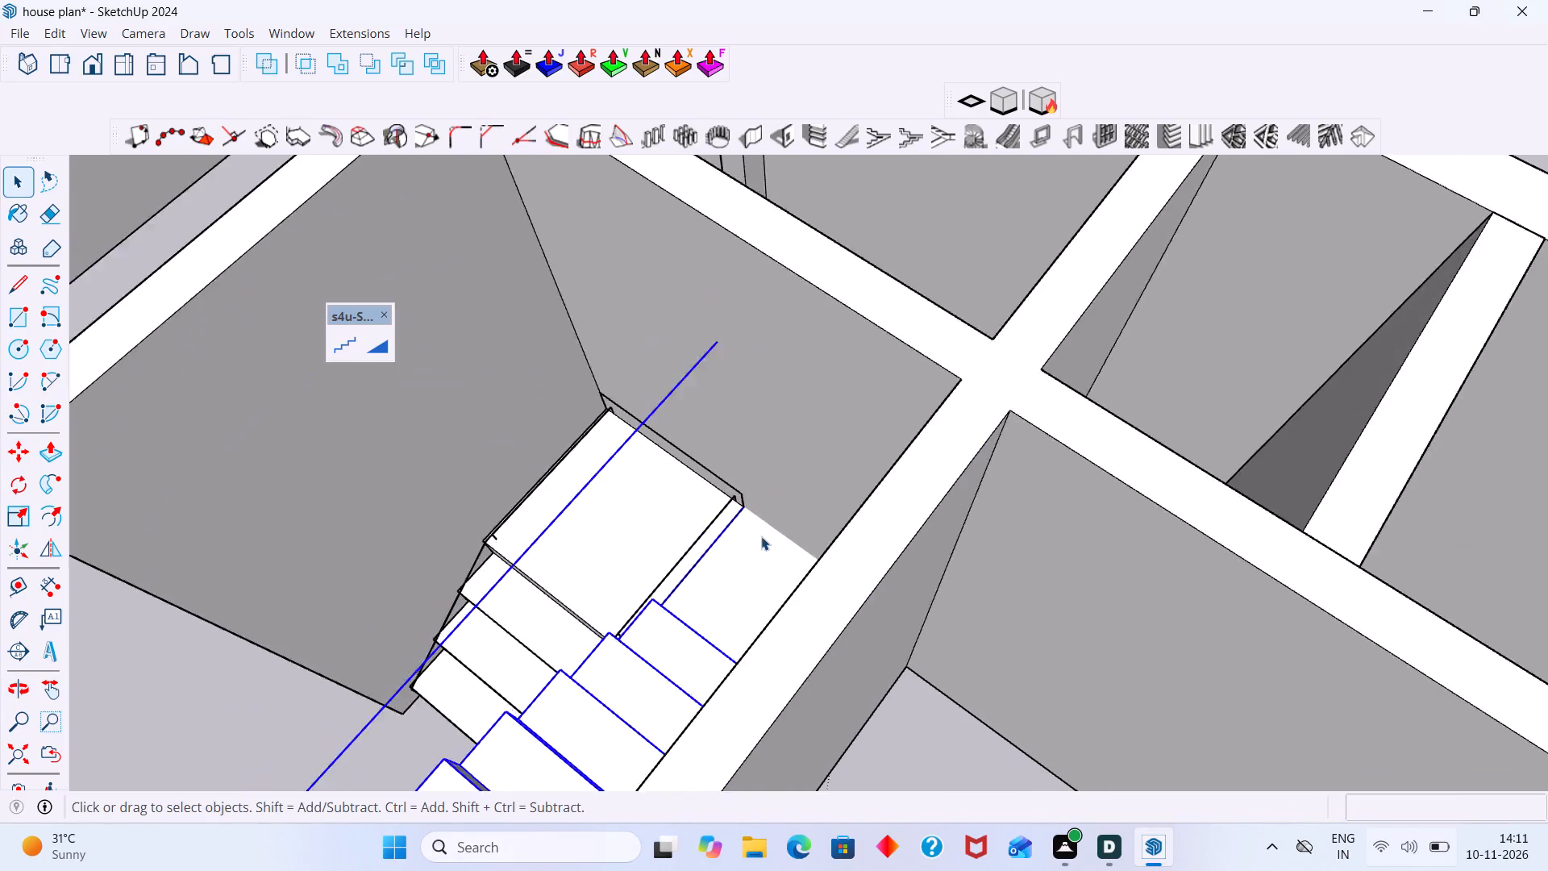
pyautogui.moveTo(769, 545); pyautogui.dragTo(1408, 427, button='middle')
pyautogui.scroll(-8, 1203, 456)
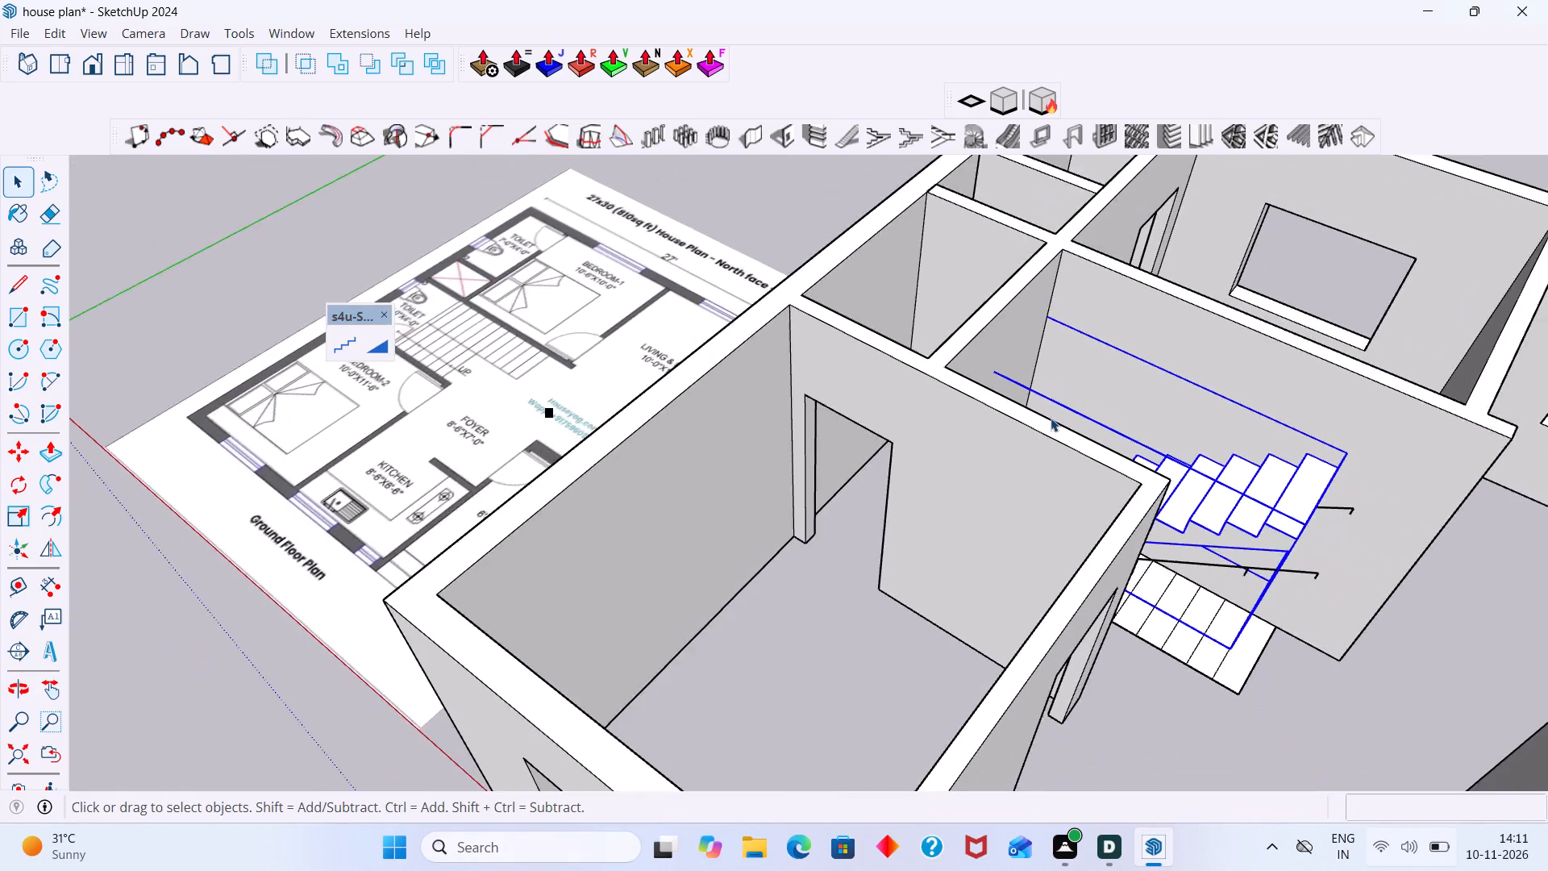
pyautogui.click(786, 210)
# Delete the handrail line group left floating beneath the raised longer flight.
pyautogui.moveTo(814, 300); pyautogui.dragTo(630, 321, button='middle')
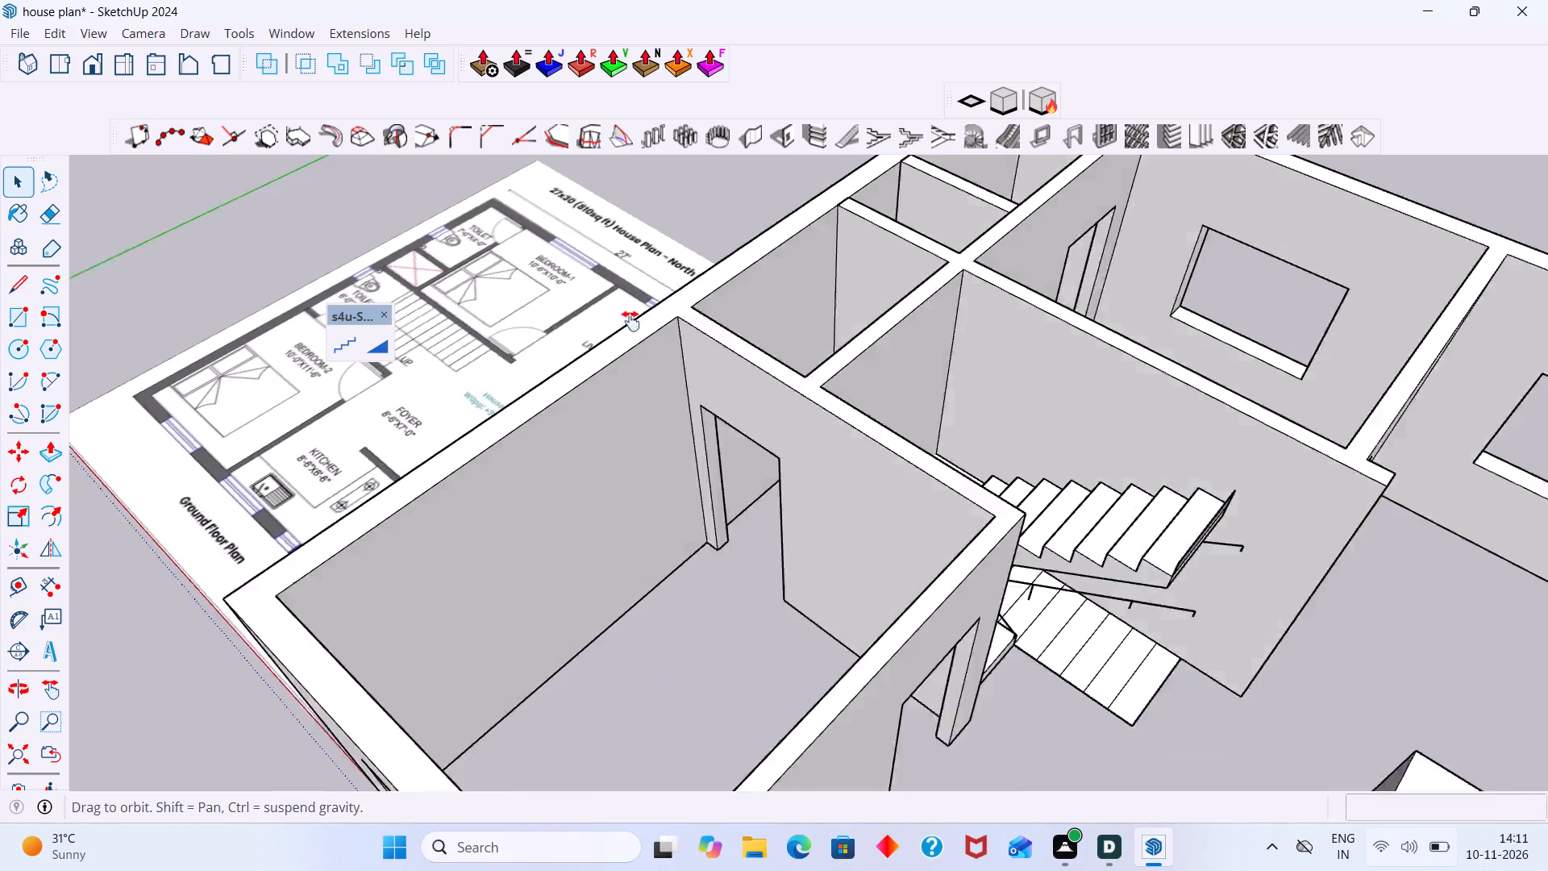
pyautogui.moveTo(630, 321); pyautogui.dragTo(542, 336, button='middle')
pyautogui.moveTo(1395, 615); pyautogui.dragTo(1307, 536, button='middle')
pyautogui.scroll(5, 1069, 569)
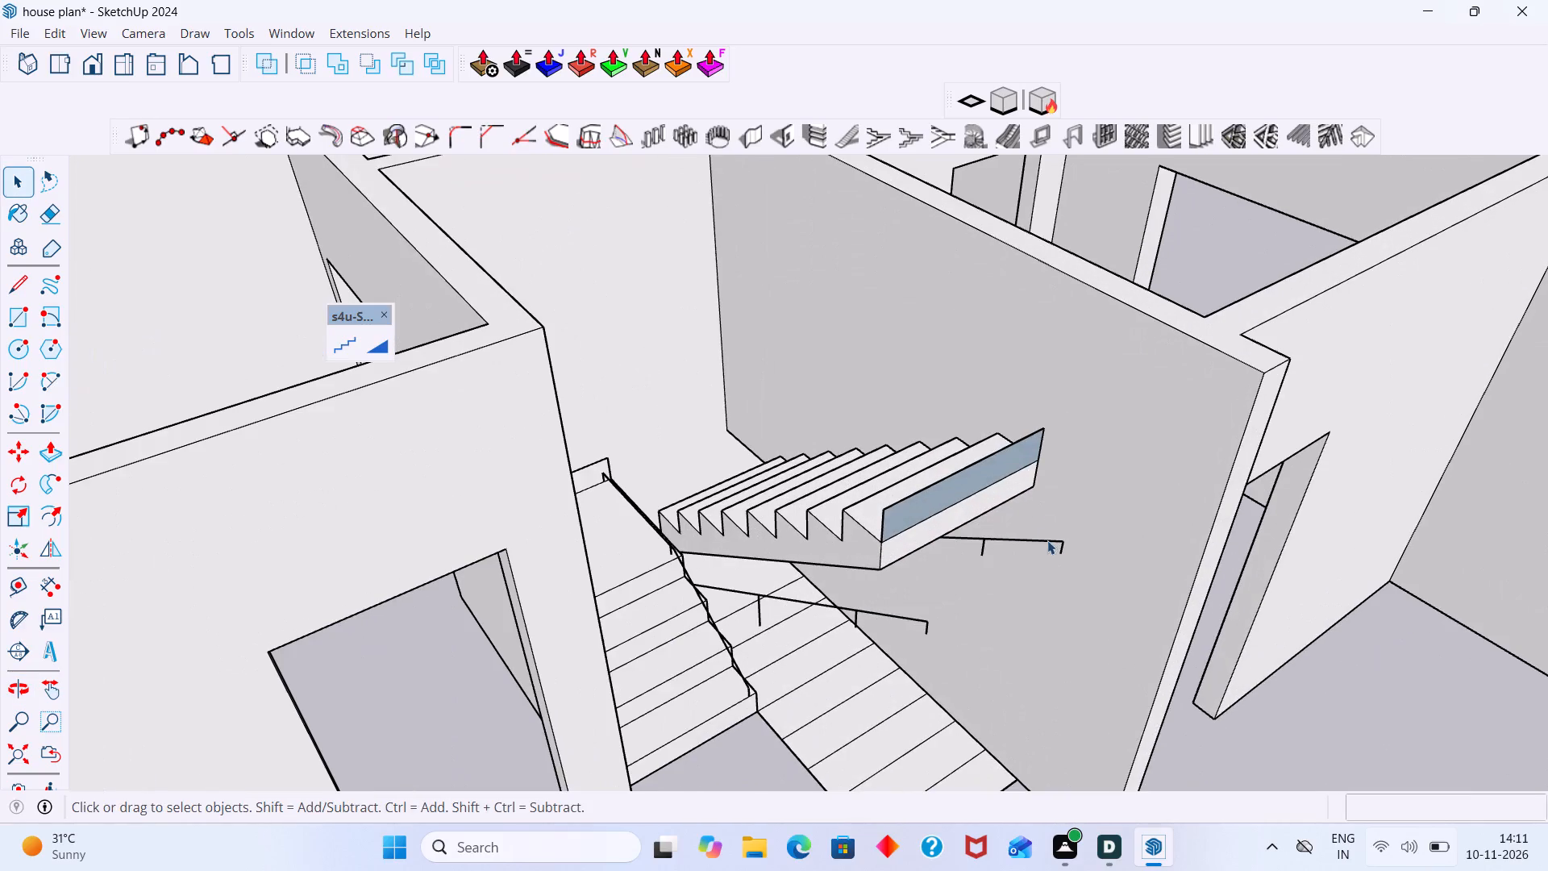
pyautogui.moveTo(977, 535); pyautogui.dragTo(938, 569, button='middle')
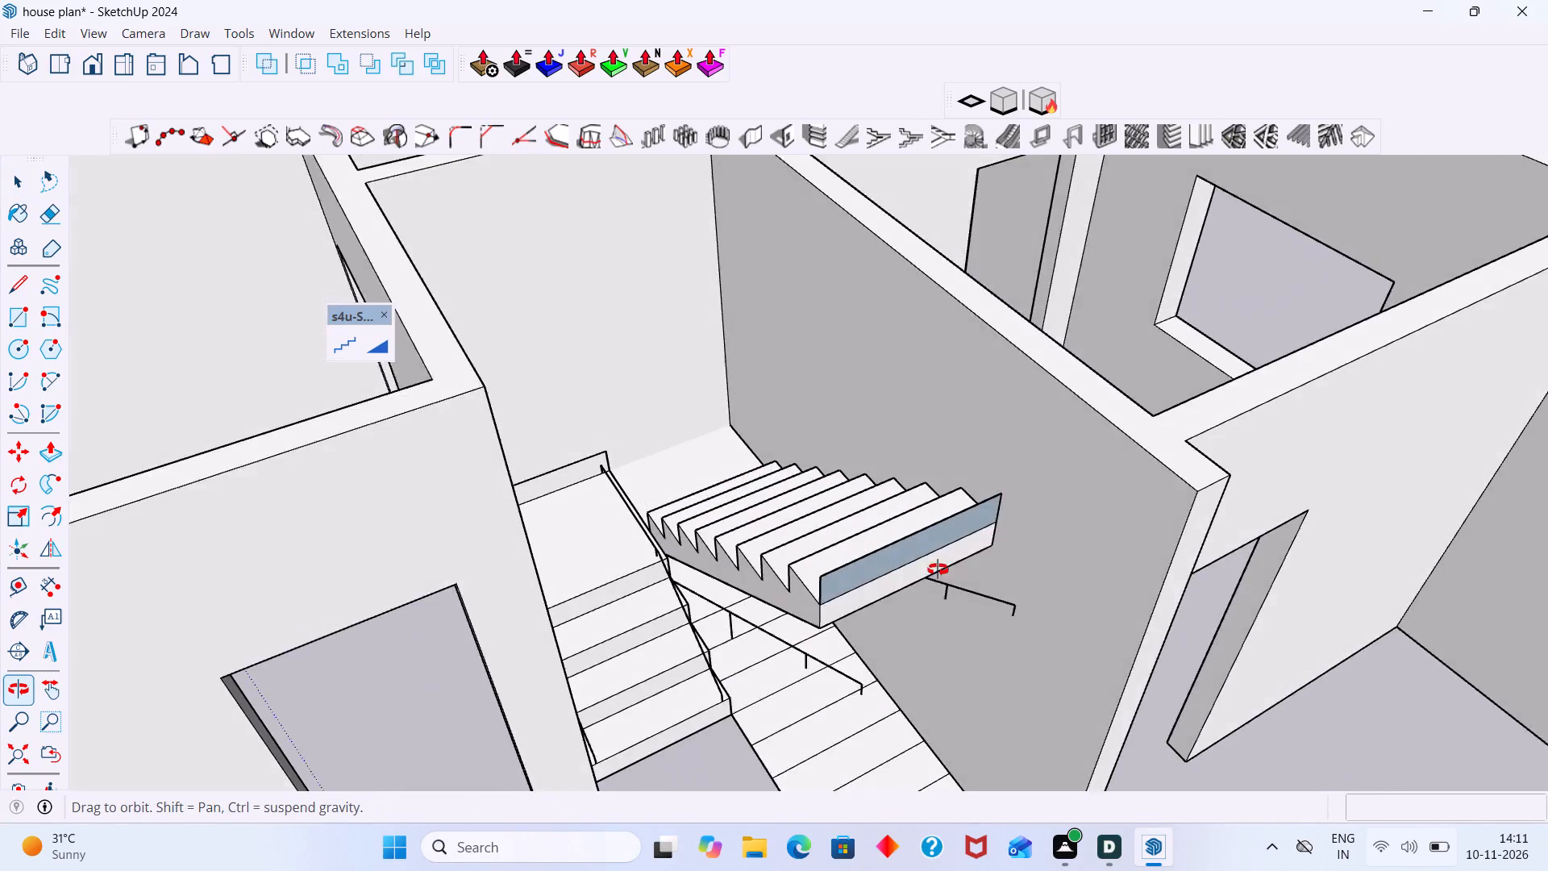
pyautogui.moveTo(938, 569); pyautogui.dragTo(912, 570, button='middle')
pyautogui.scroll(1, 506, 558)
pyautogui.click(884, 698)
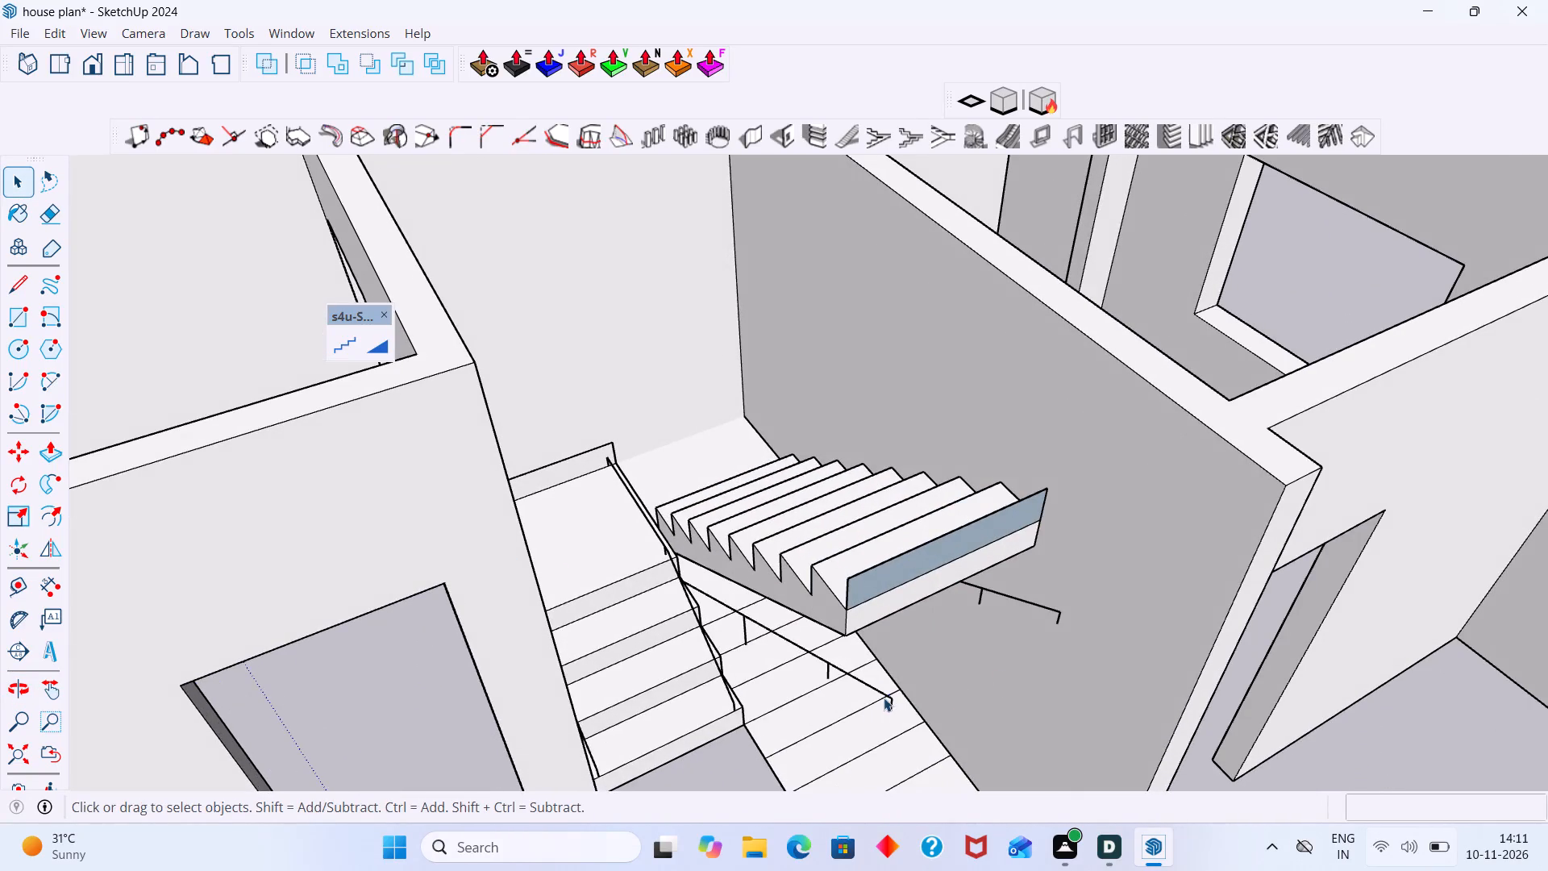
pyautogui.click(875, 694)
pyautogui.click(860, 677)
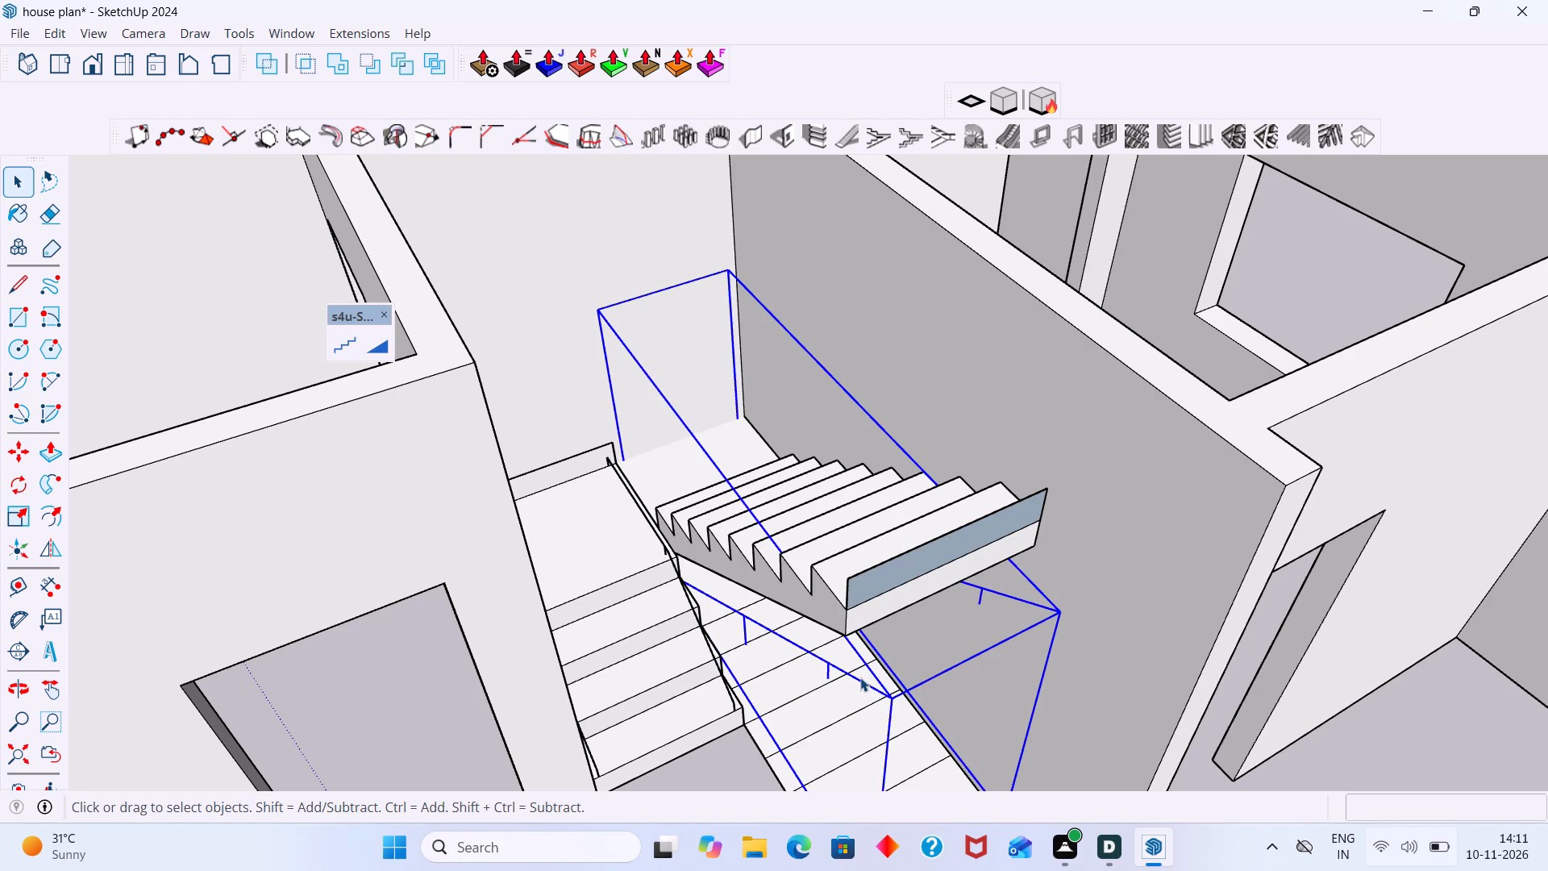
pyautogui.press('Delete')
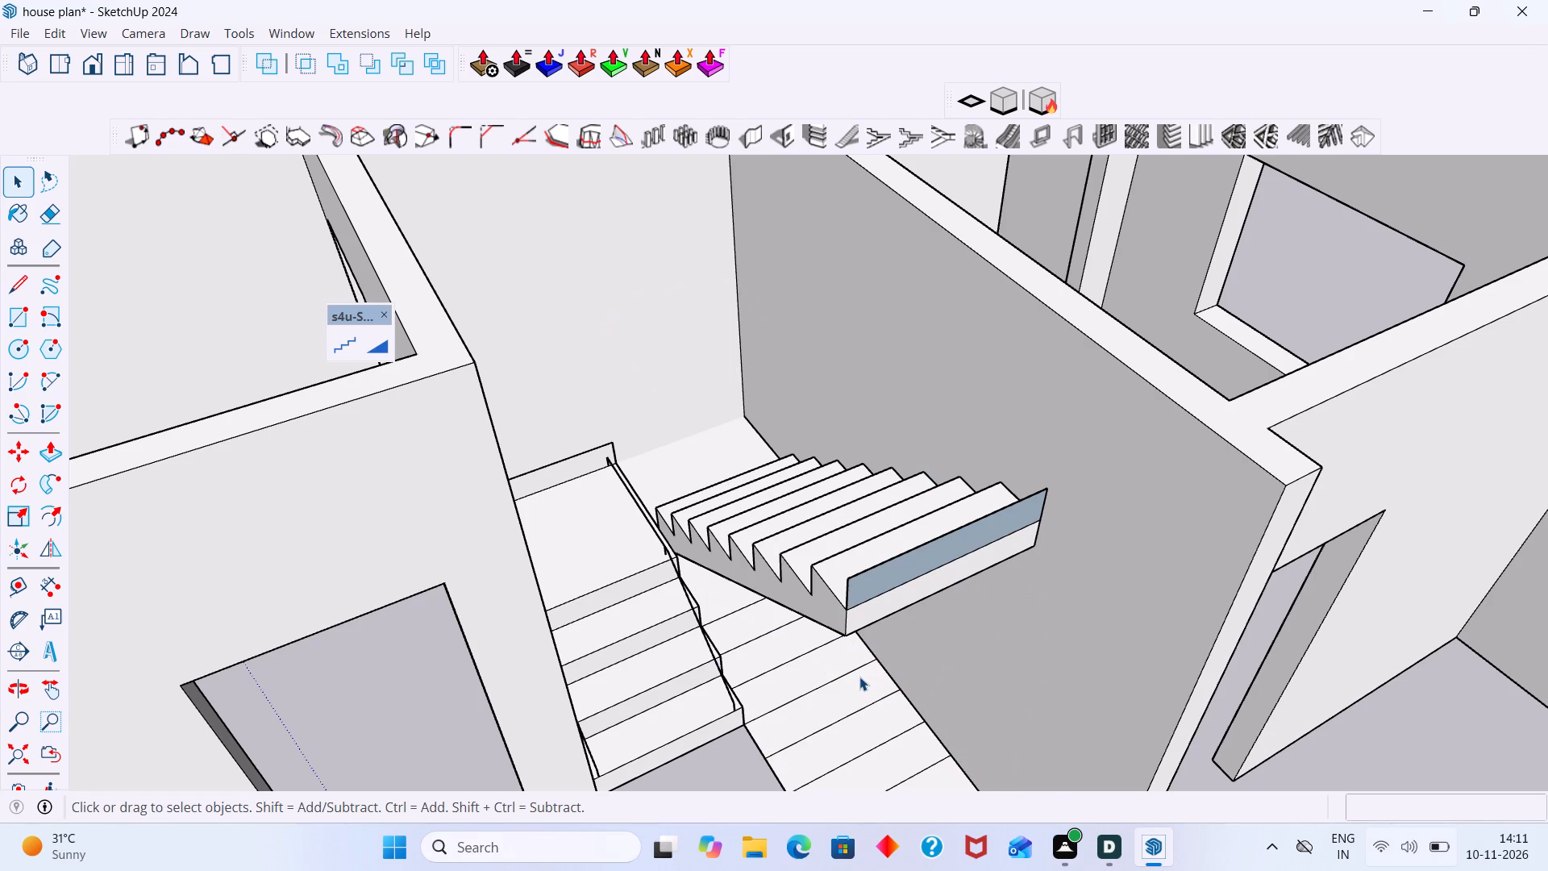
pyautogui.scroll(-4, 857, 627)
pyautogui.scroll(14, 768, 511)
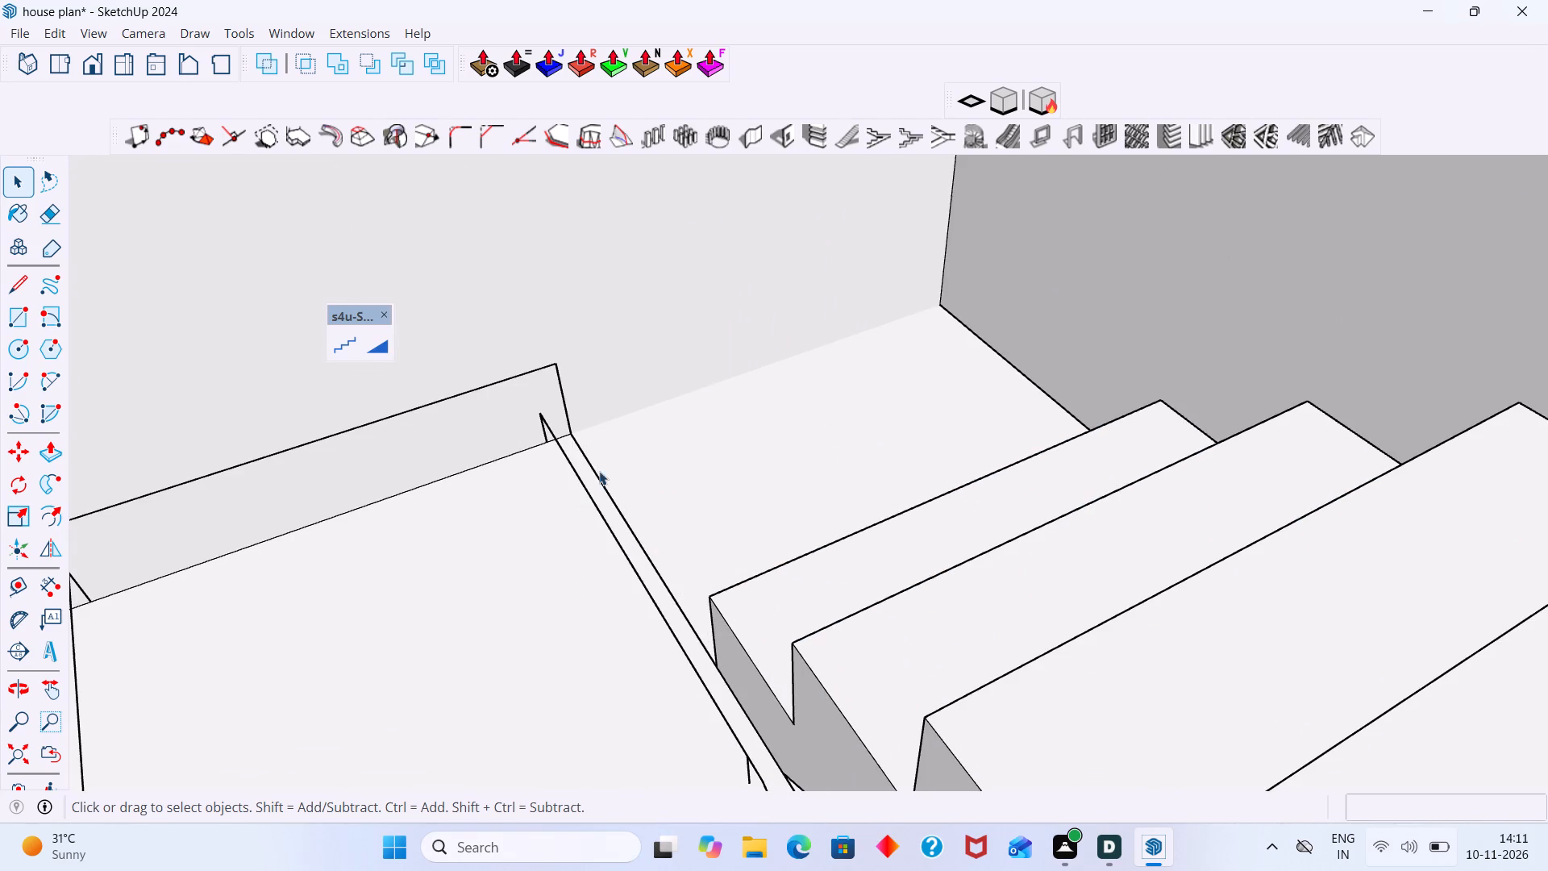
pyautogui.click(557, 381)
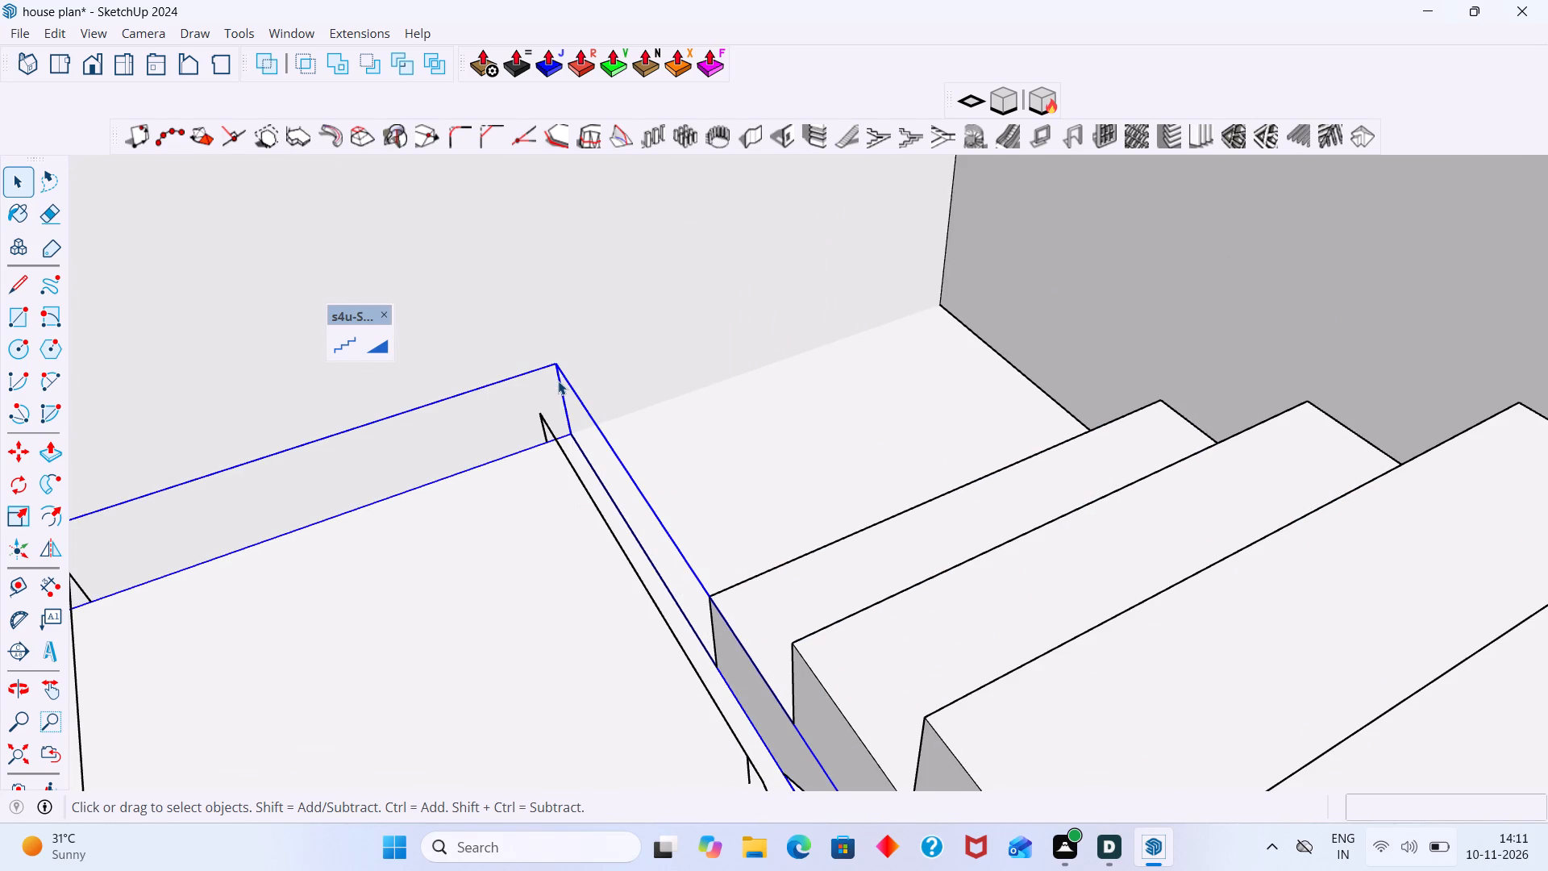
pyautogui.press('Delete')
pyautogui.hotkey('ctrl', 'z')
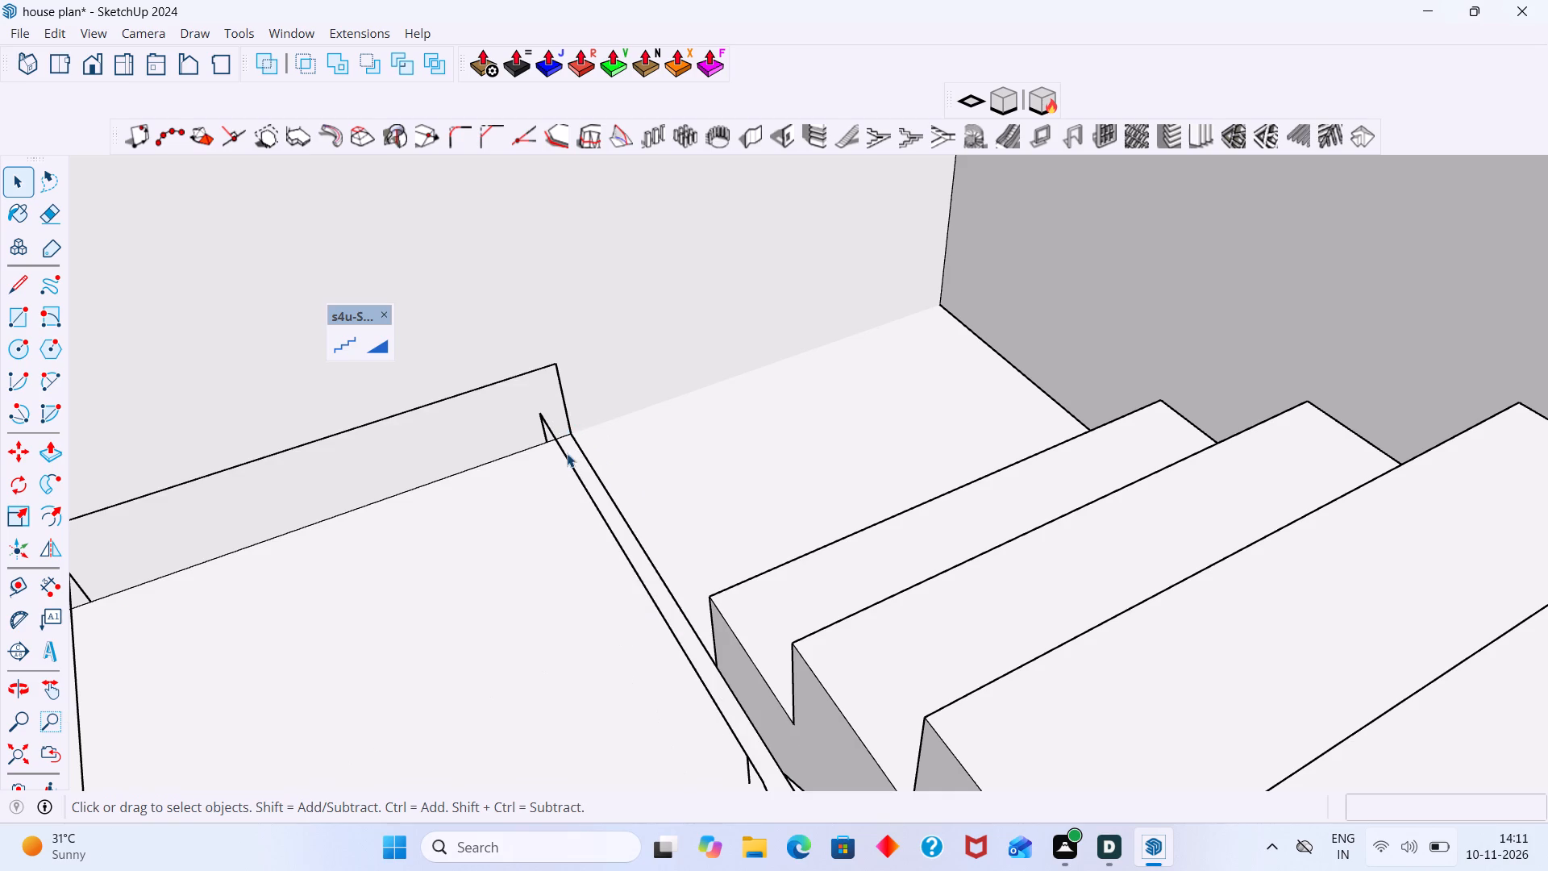
# Delete the handrail line group running along the short flight and its landing.
pyautogui.click(566, 457)
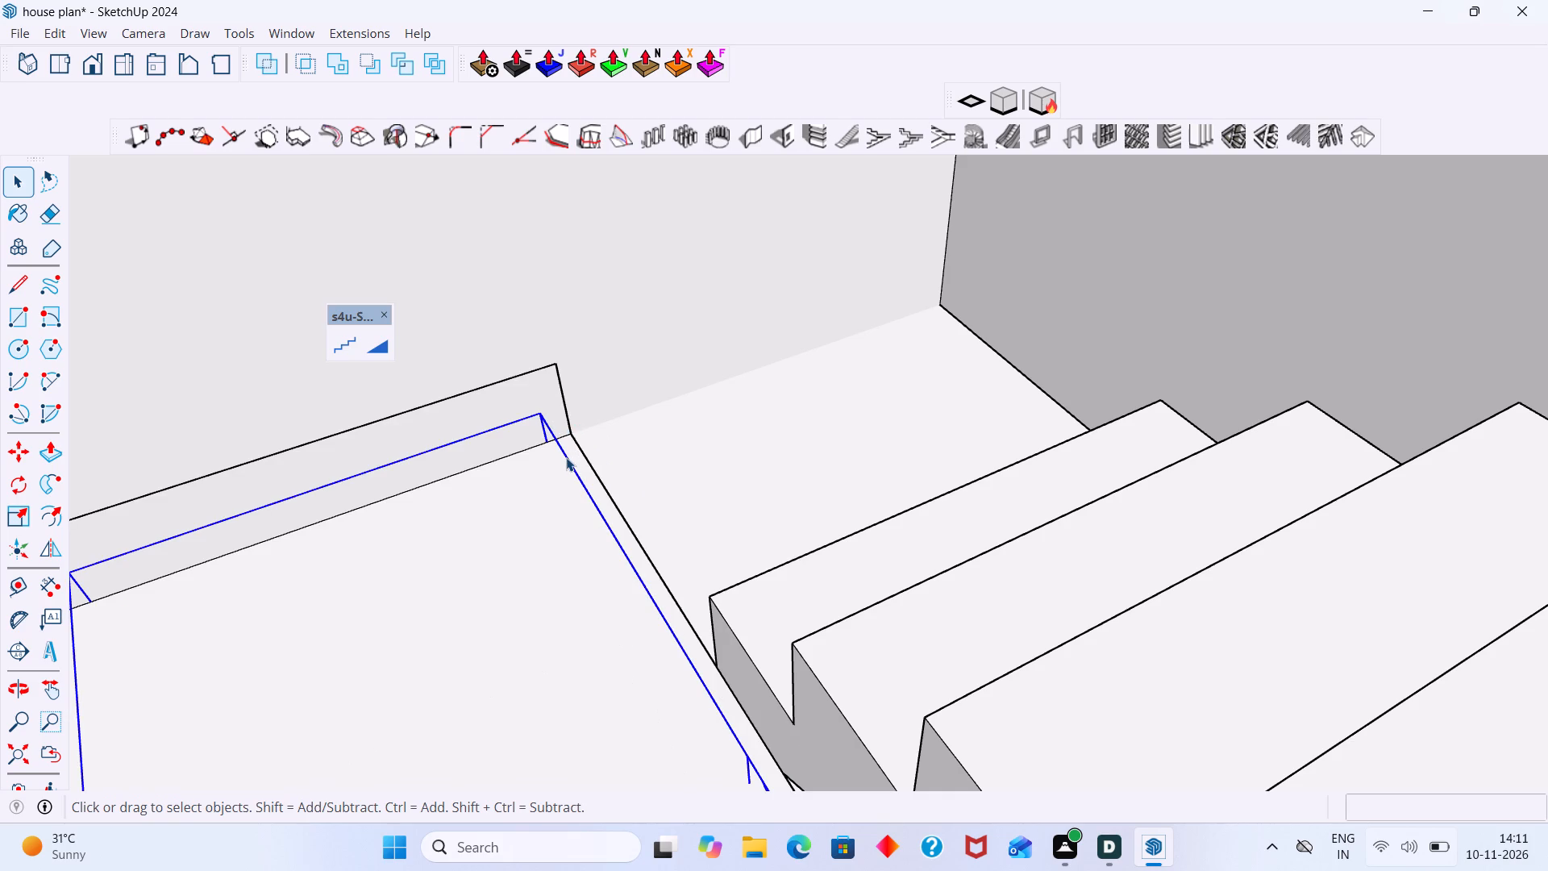
pyautogui.press('Delete')
# Examine both stair flights and the landing between them from several sides of the stairwell.
pyautogui.scroll(-7, 609, 444)
pyautogui.moveTo(663, 500); pyautogui.dragTo(630, 487, button='middle')
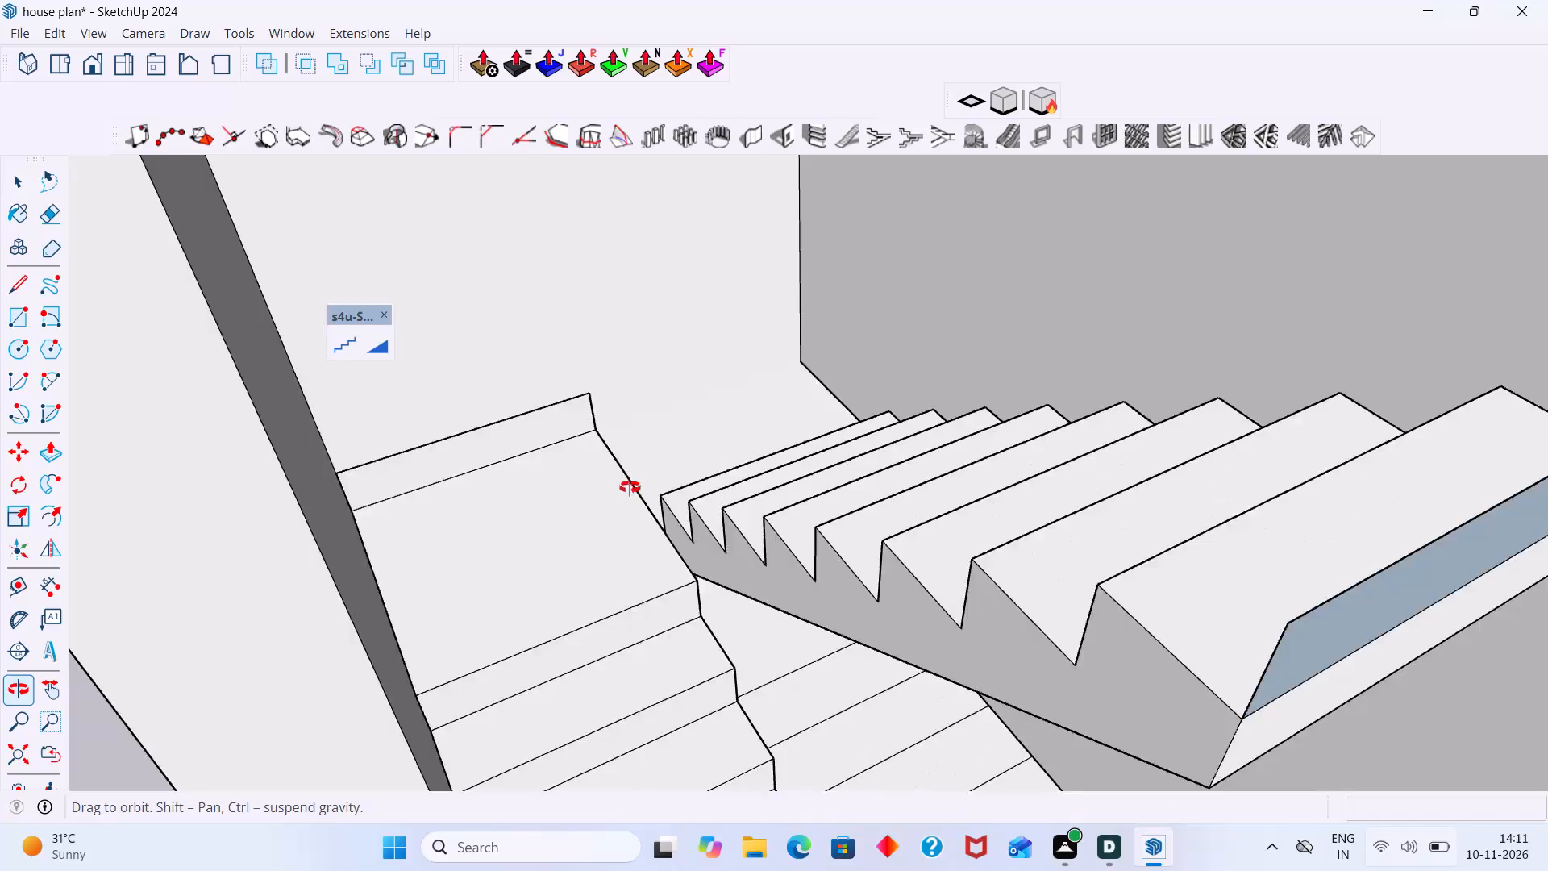
pyautogui.moveTo(630, 487); pyautogui.dragTo(593, 490, button='middle')
pyautogui.scroll(-12, 666, 532)
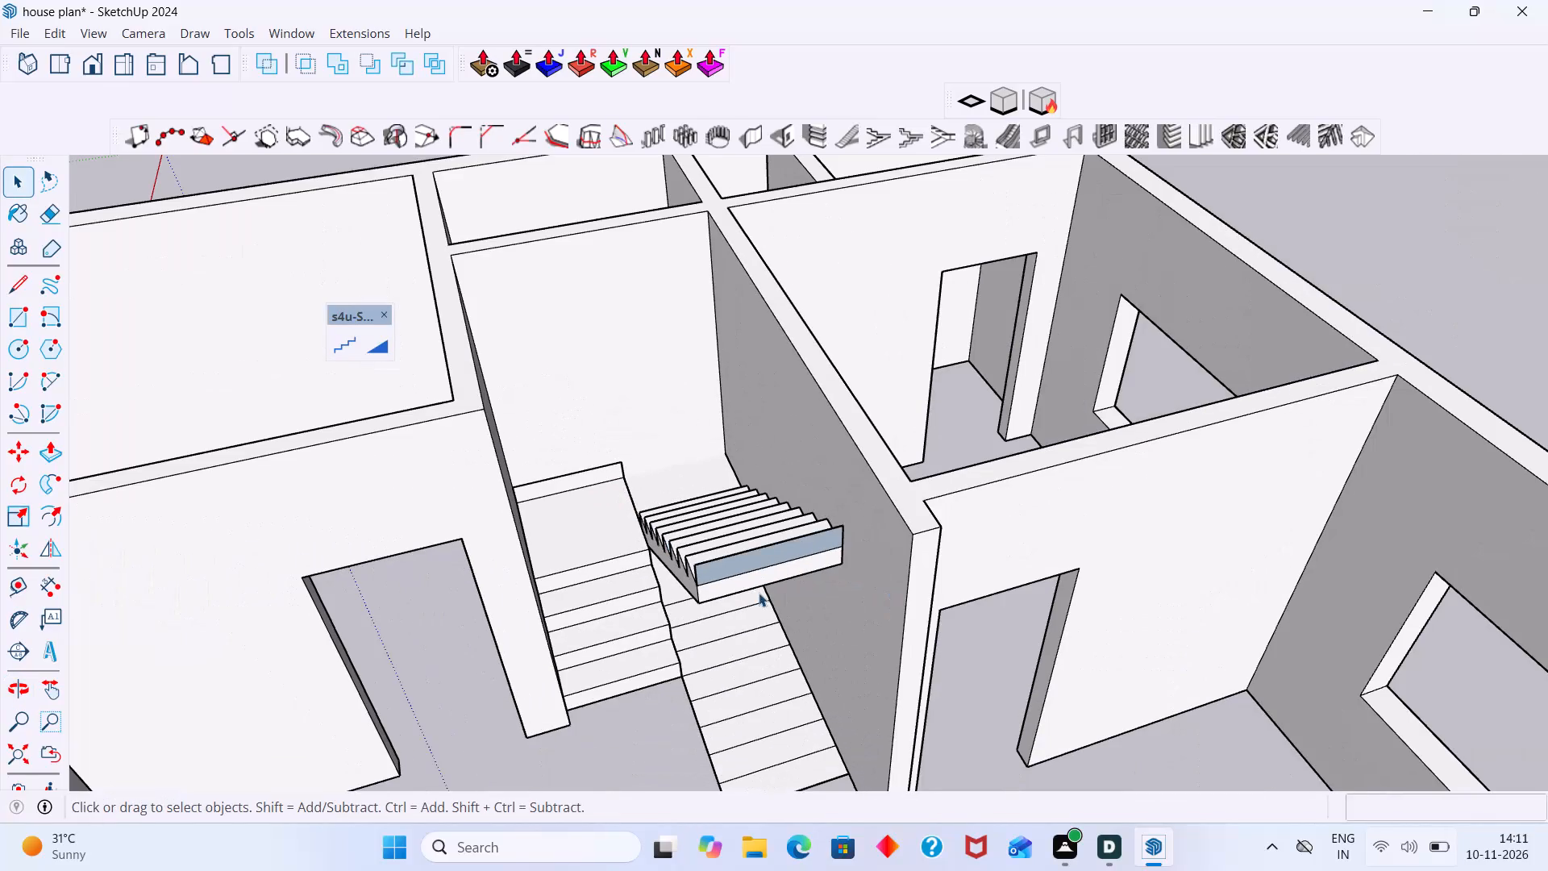
pyautogui.scroll(6, 743, 586)
pyautogui.moveTo(704, 596); pyautogui.dragTo(694, 480, button='middle')
pyautogui.scroll(-6, 697, 544)
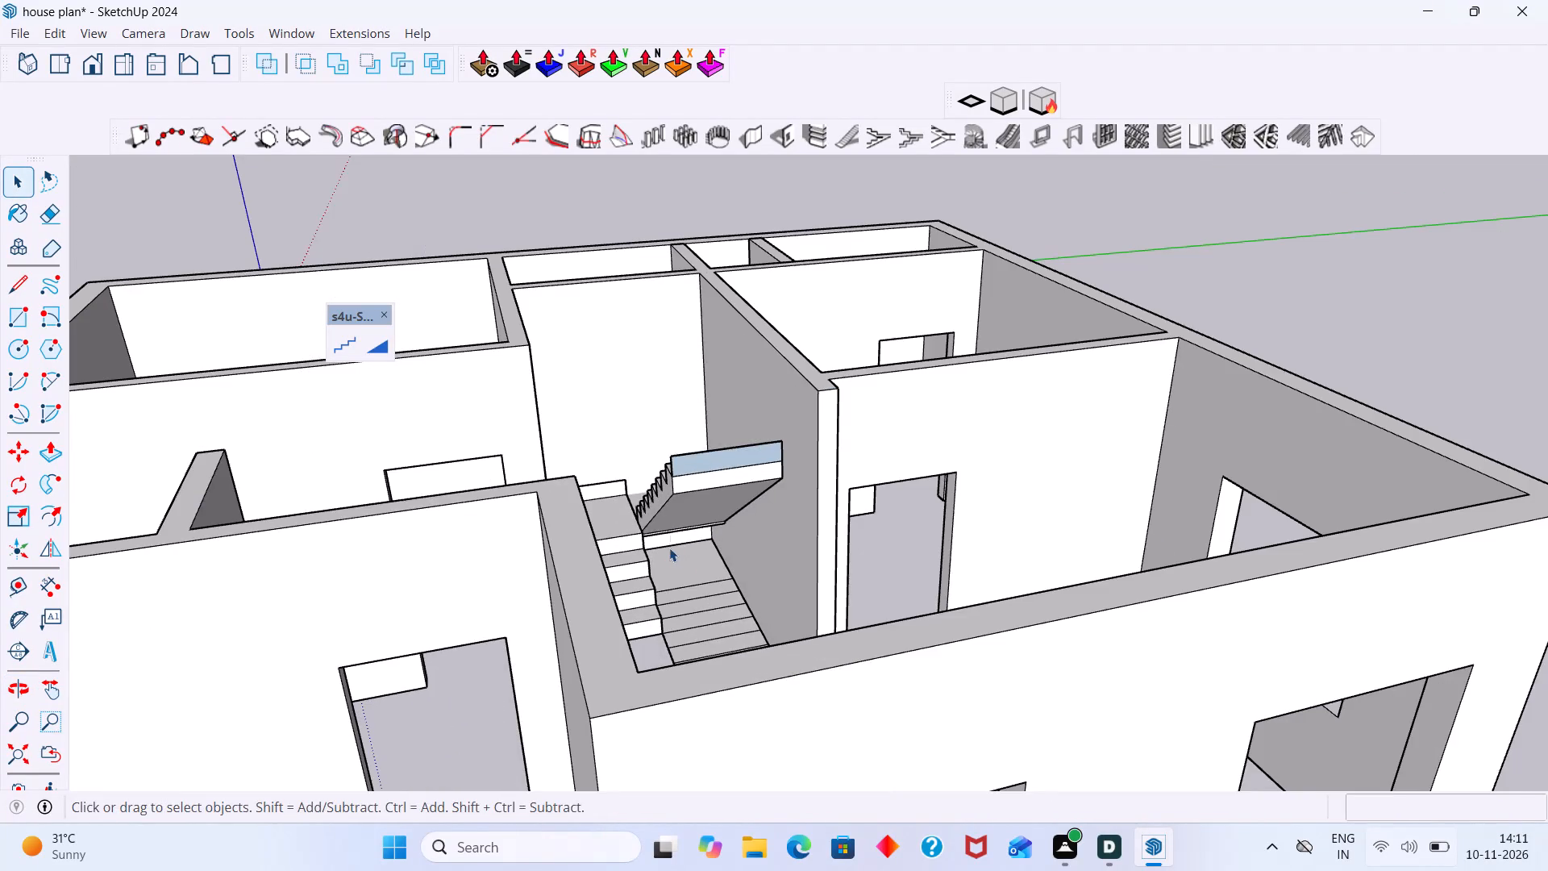
pyautogui.moveTo(670, 536); pyautogui.dragTo(642, 536, button='middle')
pyautogui.moveTo(728, 536); pyautogui.dragTo(1073, 642, button='middle')
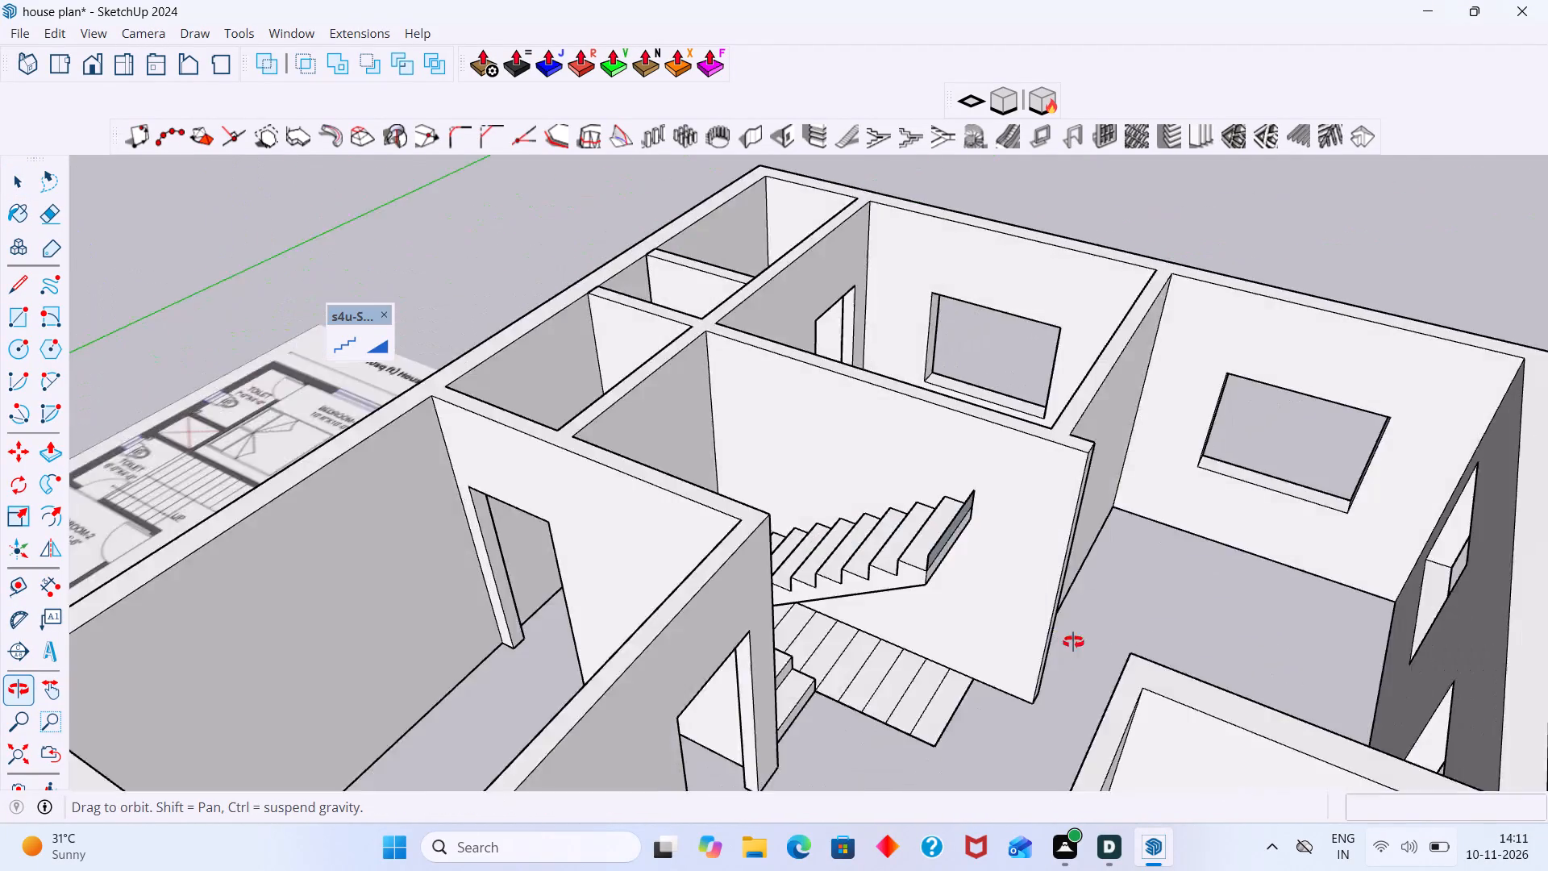
pyautogui.moveTo(1073, 642); pyautogui.dragTo(1115, 613, button='middle')
pyautogui.scroll(6, 992, 427)
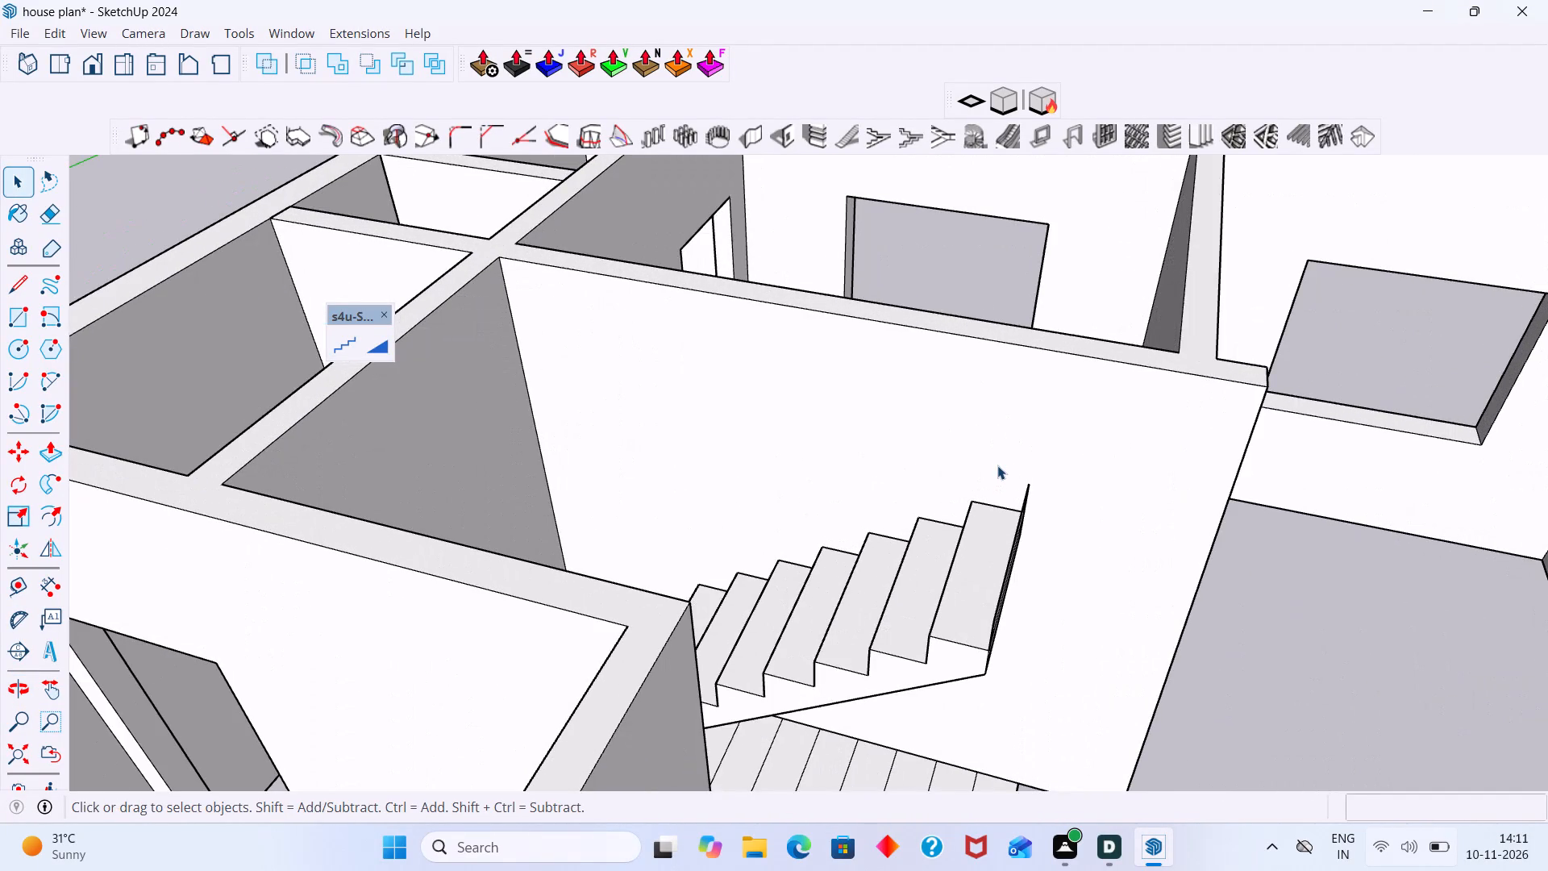
pyautogui.scroll(-2, 993, 461)
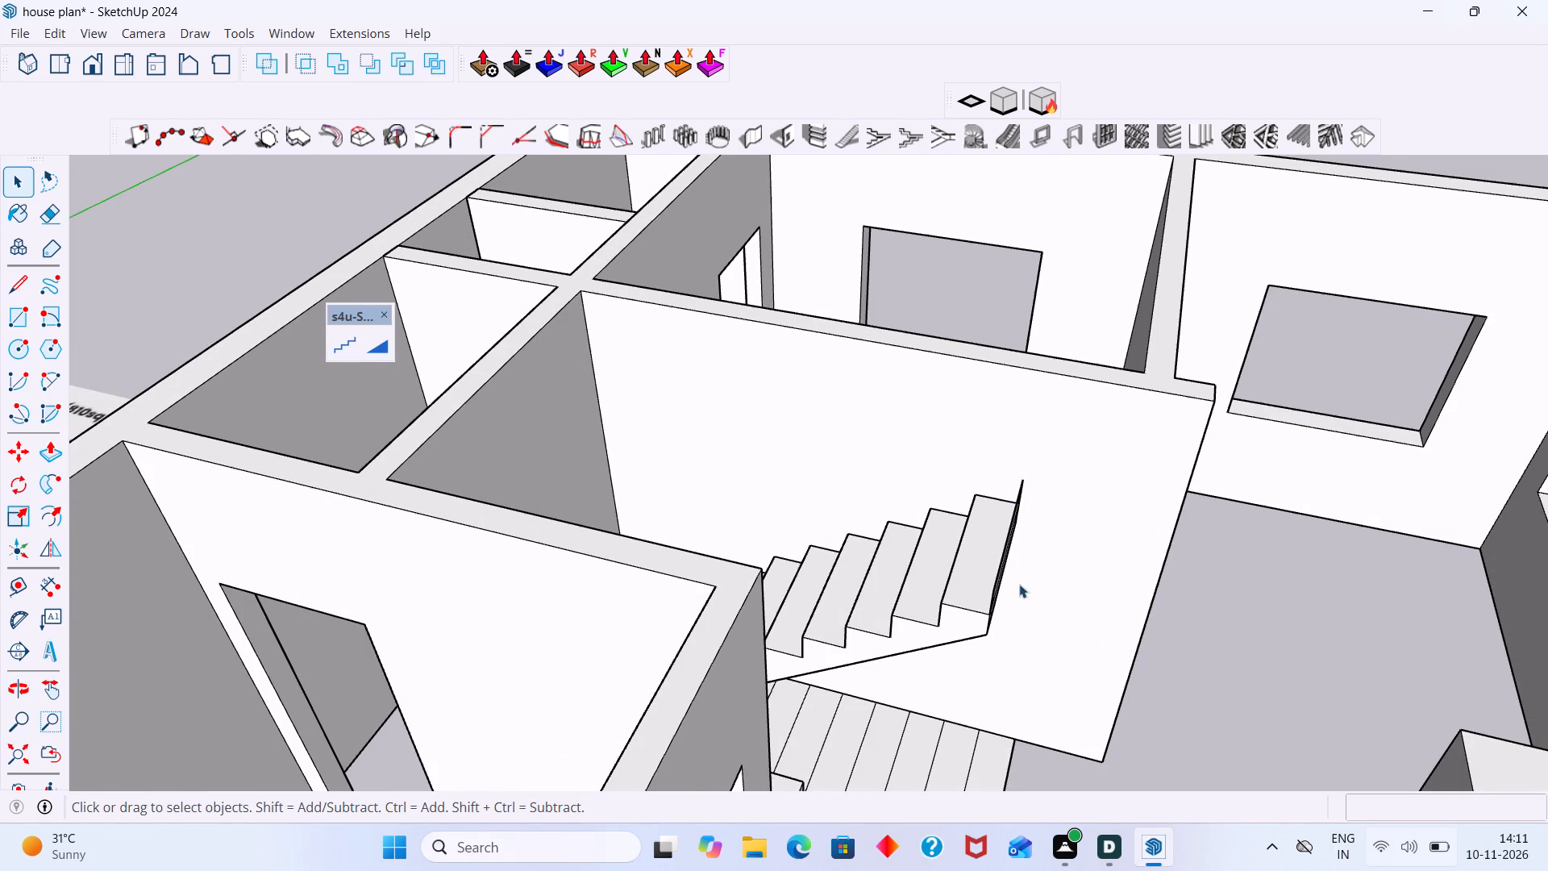
pyautogui.moveTo(972, 624); pyautogui.dragTo(639, 625, button='middle')
pyautogui.moveTo(597, 615); pyautogui.dragTo(626, 537, button='middle')
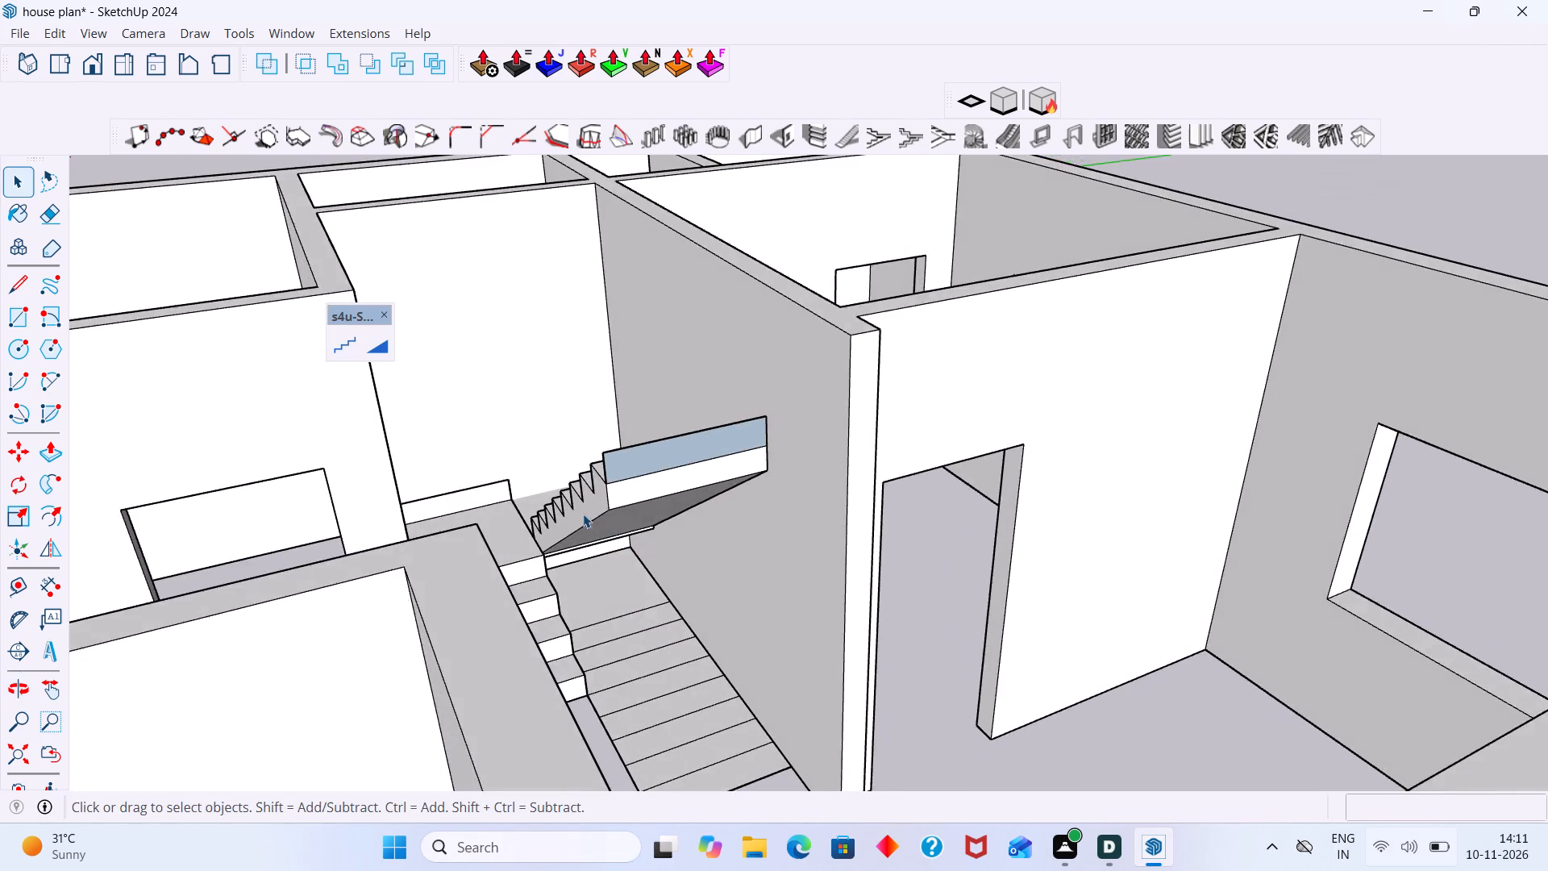
# Scale the longer upper flight by about 1.46 along red and 1.53 along blue, stretching its open end outward and upward.
pyautogui.scroll(5, 581, 512)
pyautogui.click(581, 509)
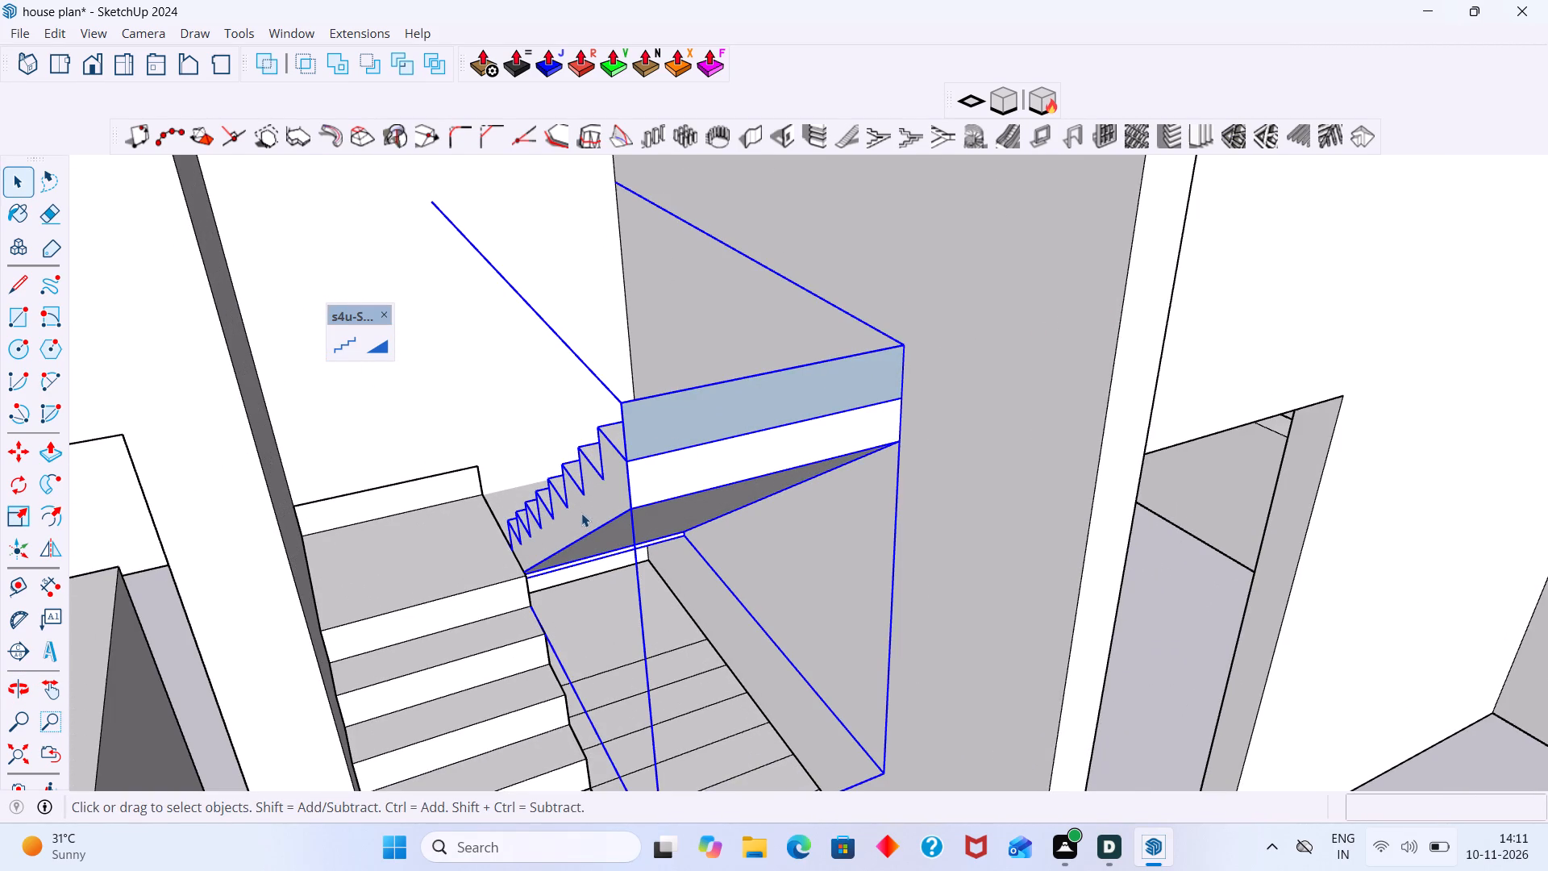
pyautogui.press('s')
pyautogui.click(769, 378)
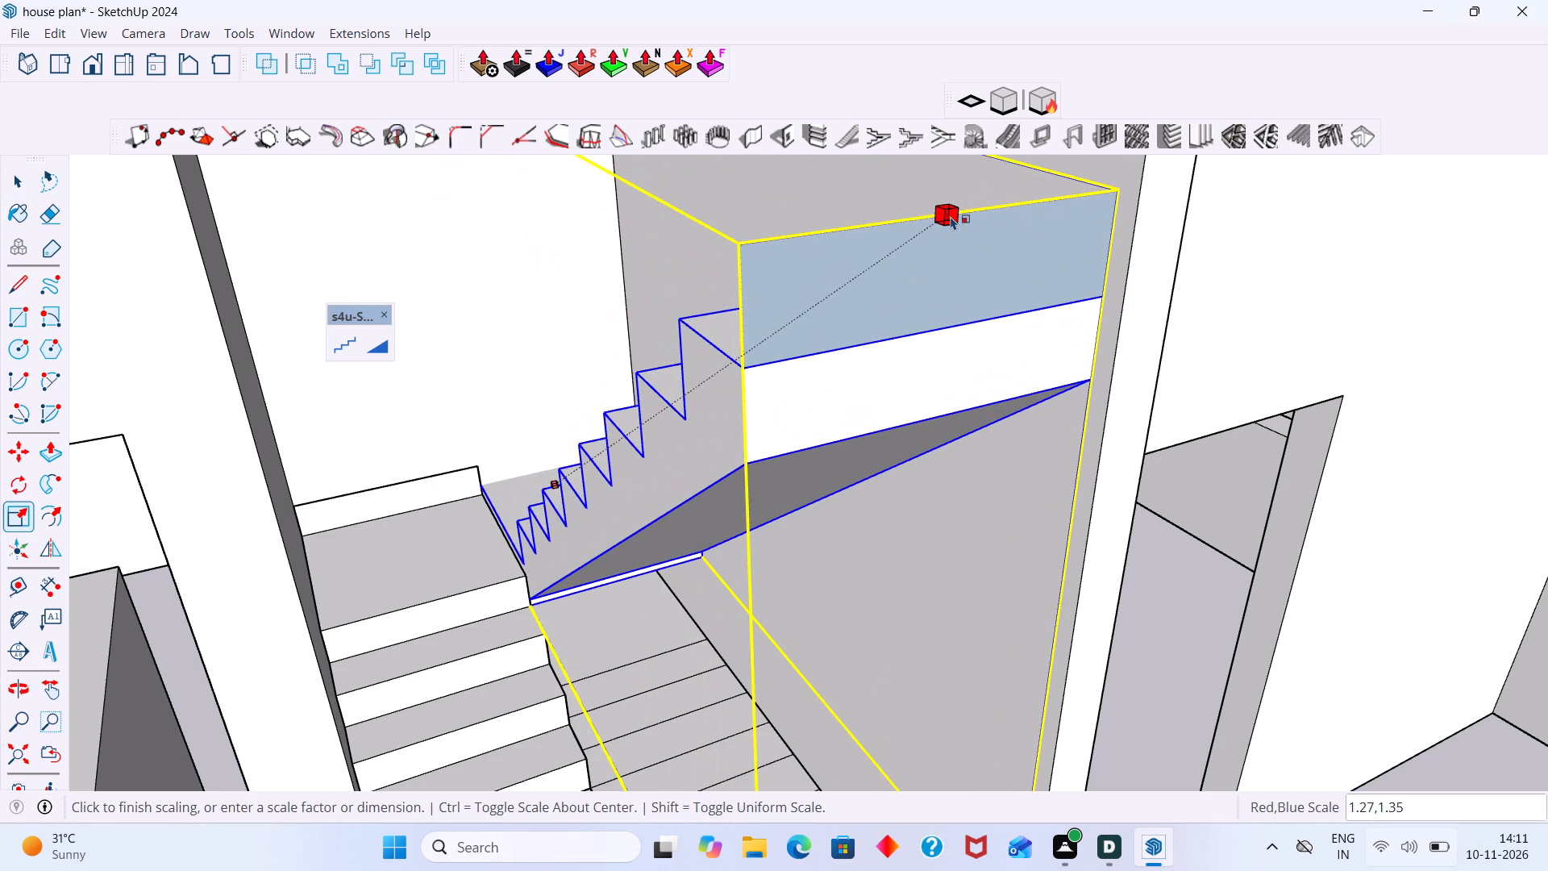
pyautogui.keyDown('shift'); pyautogui.moveTo(951, 216); pyautogui.dragTo(838, 380, button='middle'); pyautogui.keyUp('shift')
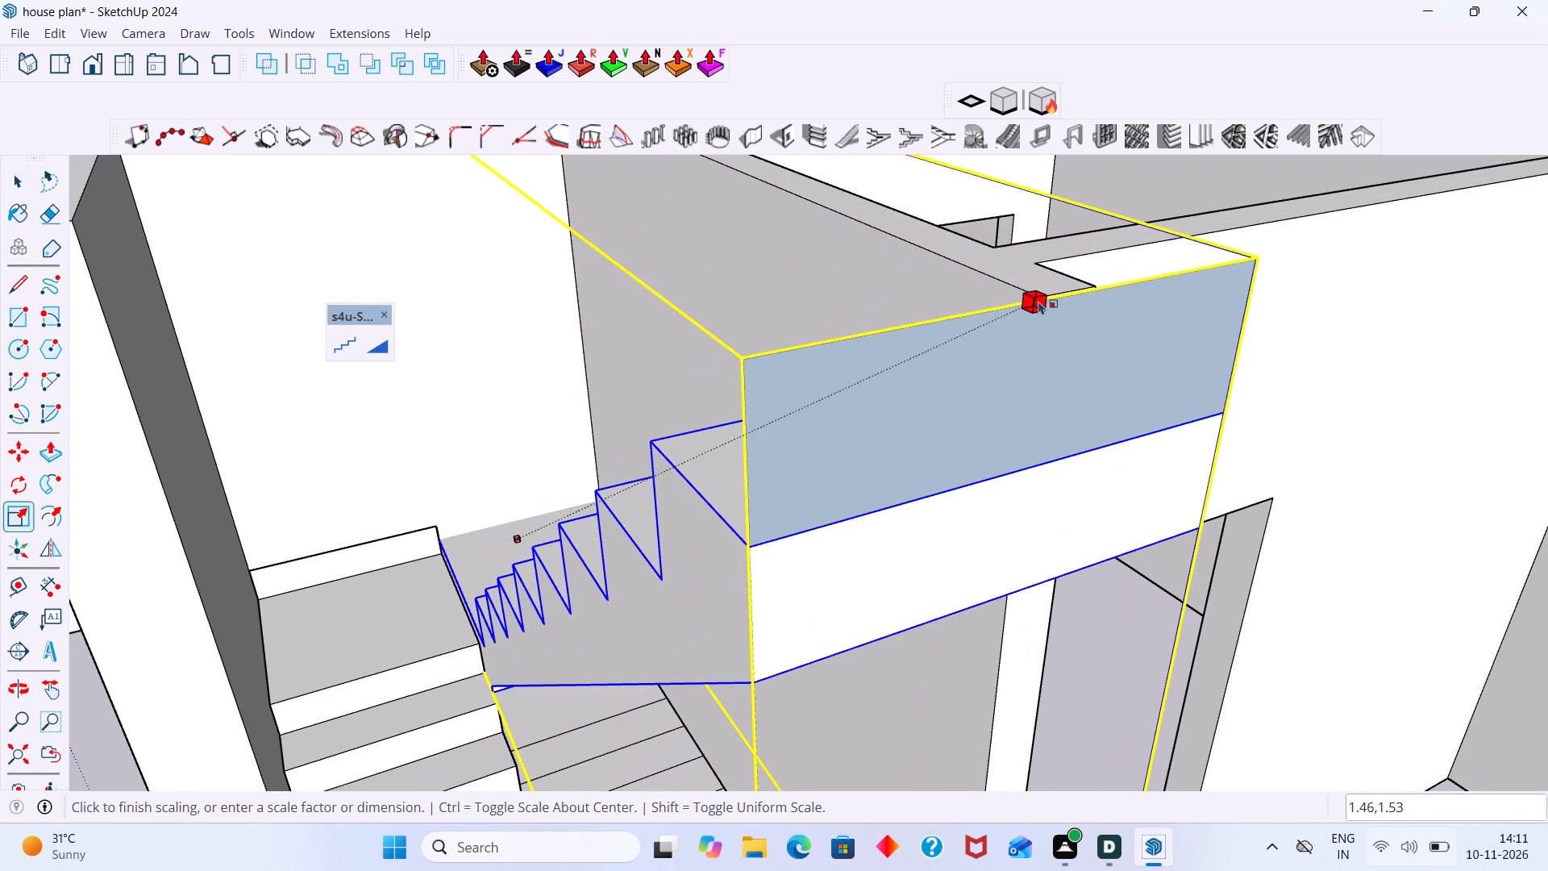
pyautogui.click(1038, 301)
pyautogui.press('space')
pyautogui.scroll(-13, 1025, 305)
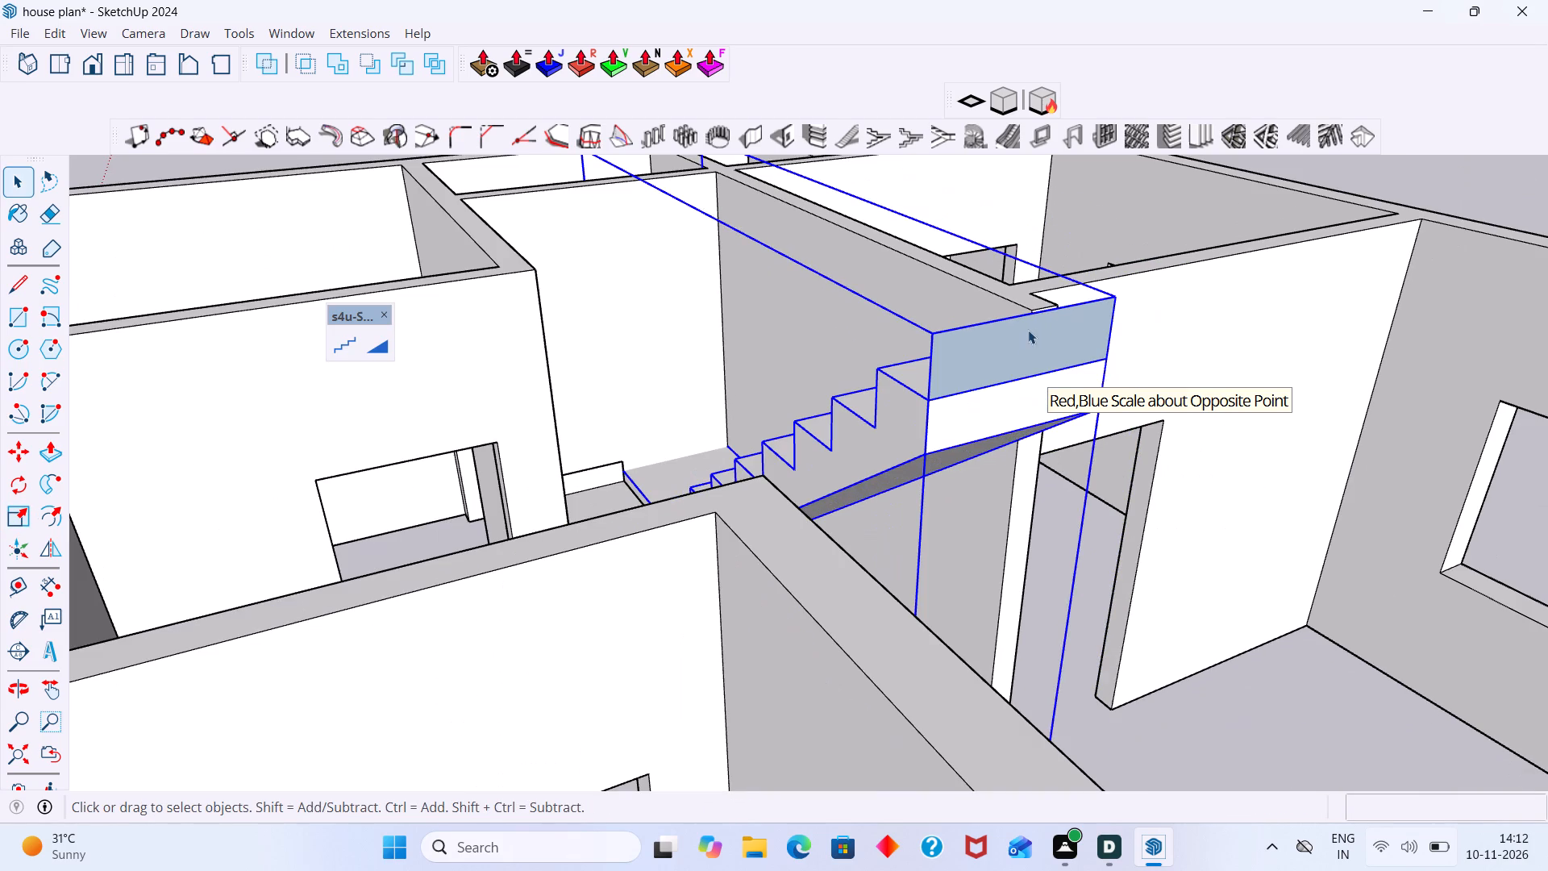
pyautogui.click(1269, 667)
# Examine where the enlarged upper flight meets the short flight's landing and steps.
pyautogui.moveTo(1010, 399); pyautogui.dragTo(593, 415, button='middle')
pyautogui.scroll(5, 555, 371)
pyautogui.moveTo(585, 406); pyautogui.dragTo(1191, 560, button='middle')
pyautogui.scroll(3, 1212, 517)
pyautogui.scroll(-9, 1268, 521)
pyautogui.moveTo(859, 598); pyautogui.dragTo(618, 540, button='middle')
pyautogui.scroll(5, 618, 539)
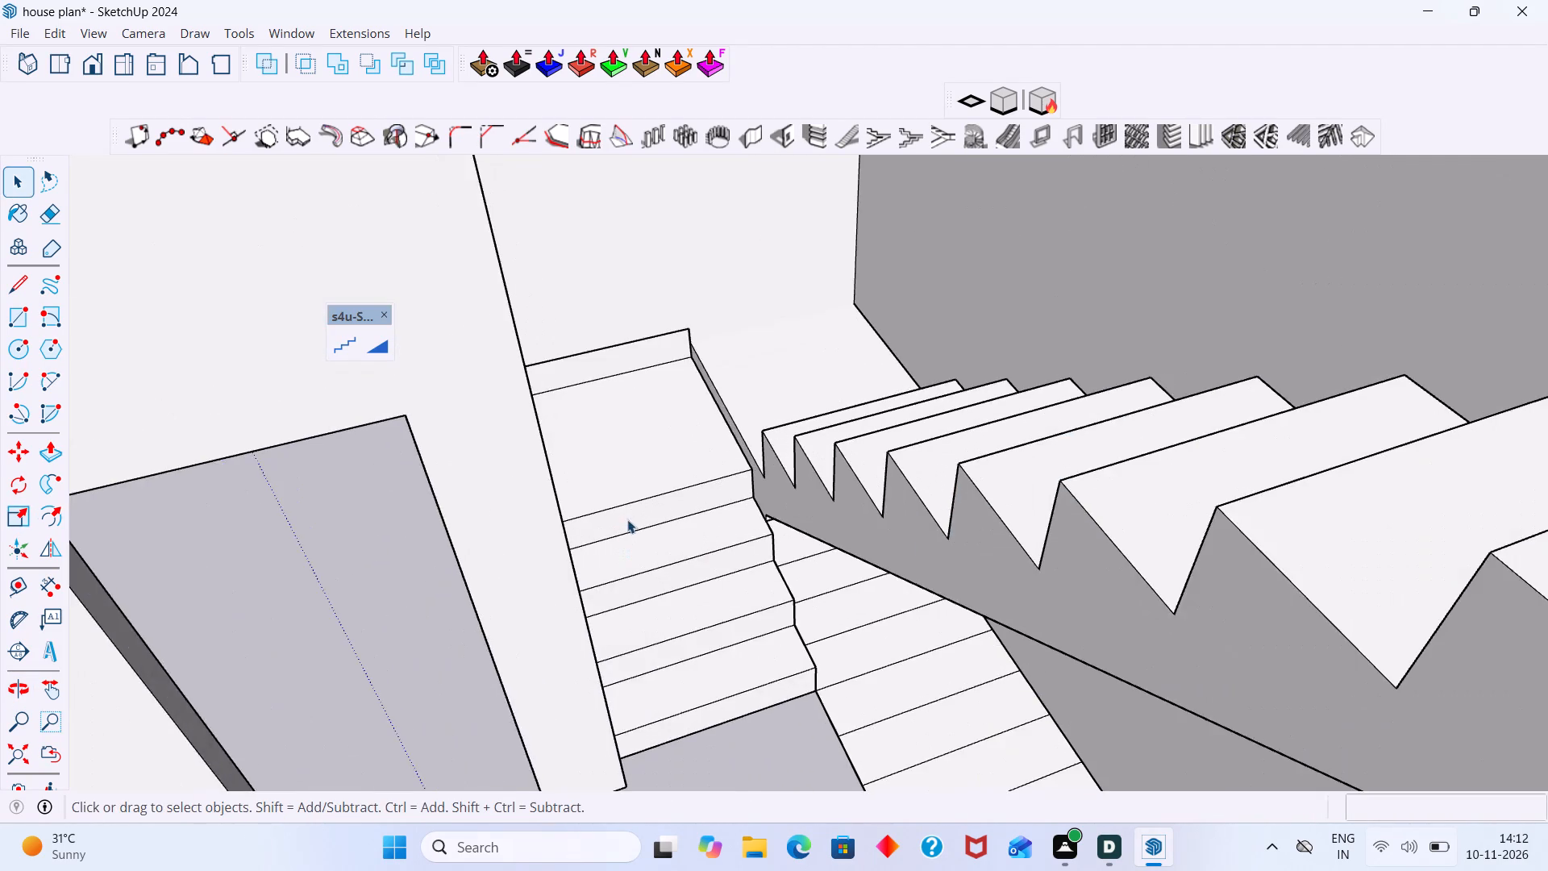
pyautogui.scroll(-5, 629, 515)
pyautogui.scroll(11, 676, 482)
pyautogui.moveTo(697, 486); pyautogui.dragTo(751, 385, button='middle')
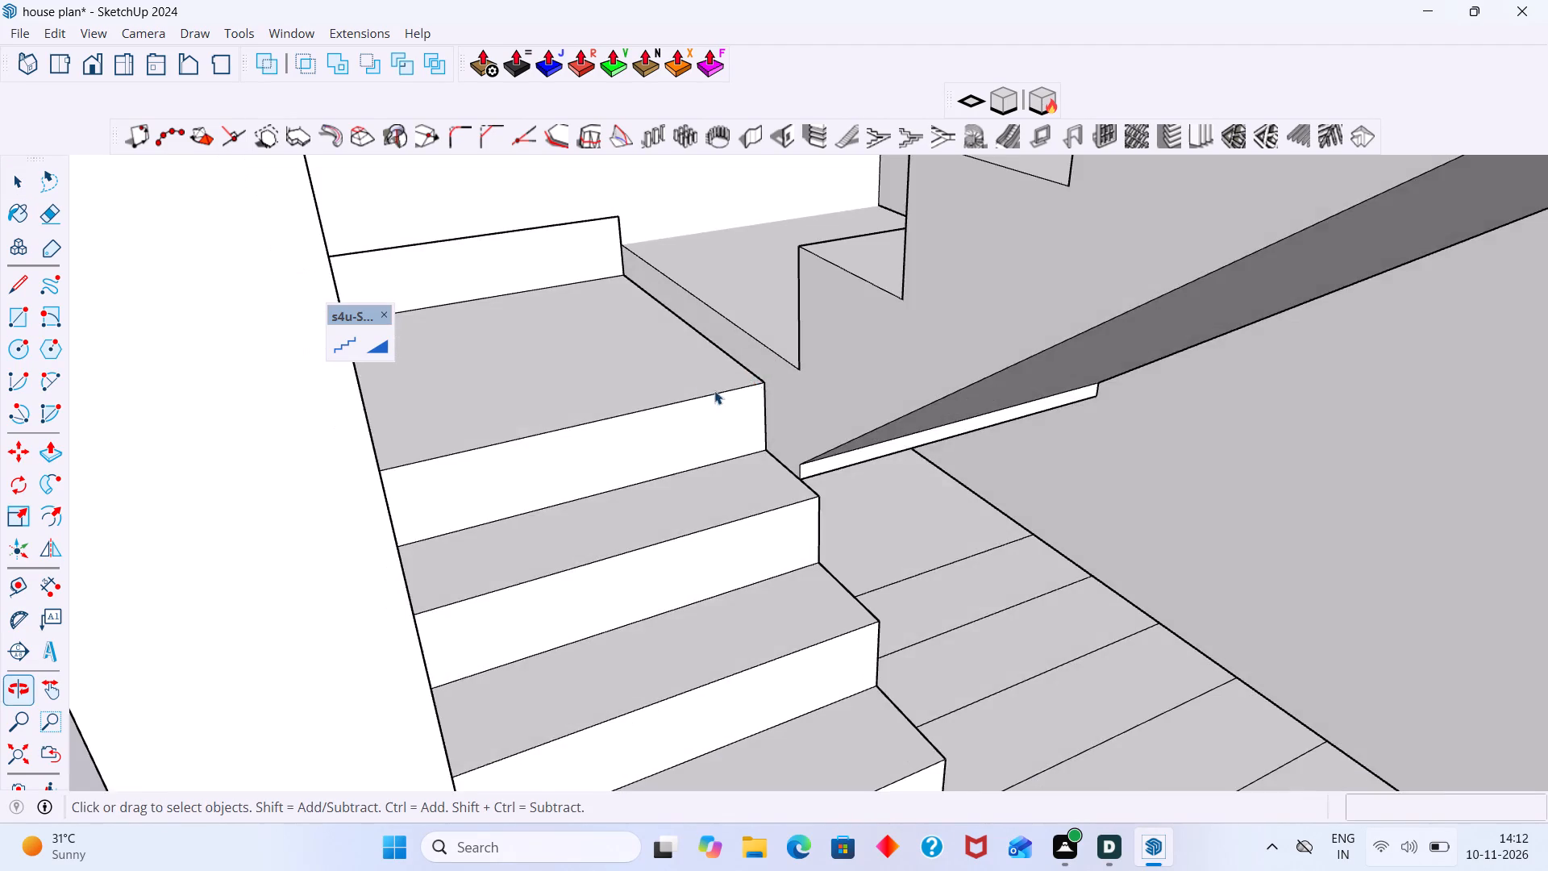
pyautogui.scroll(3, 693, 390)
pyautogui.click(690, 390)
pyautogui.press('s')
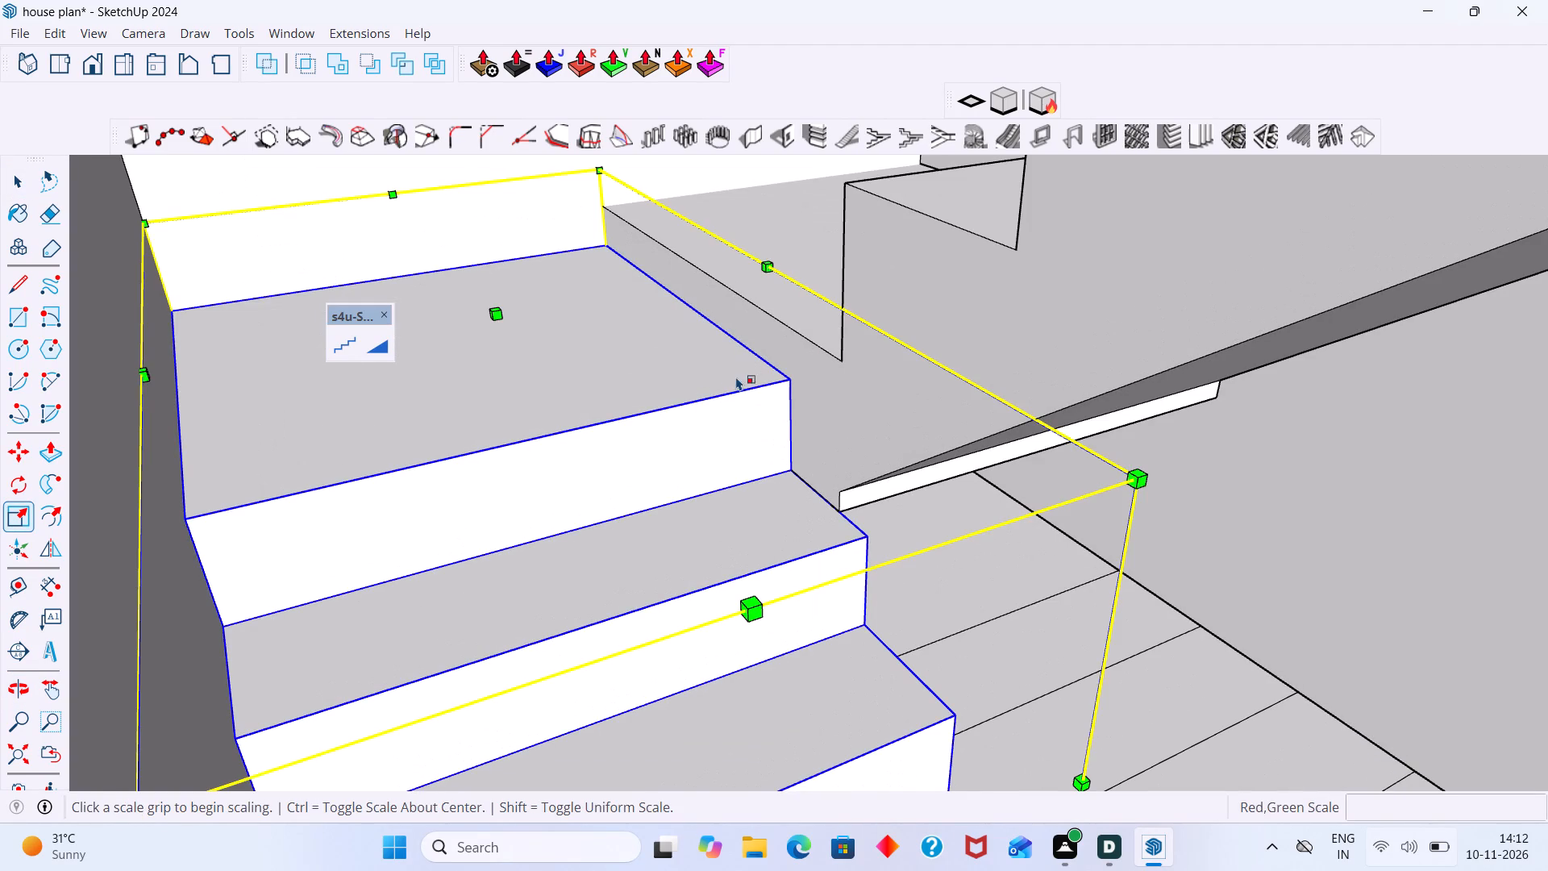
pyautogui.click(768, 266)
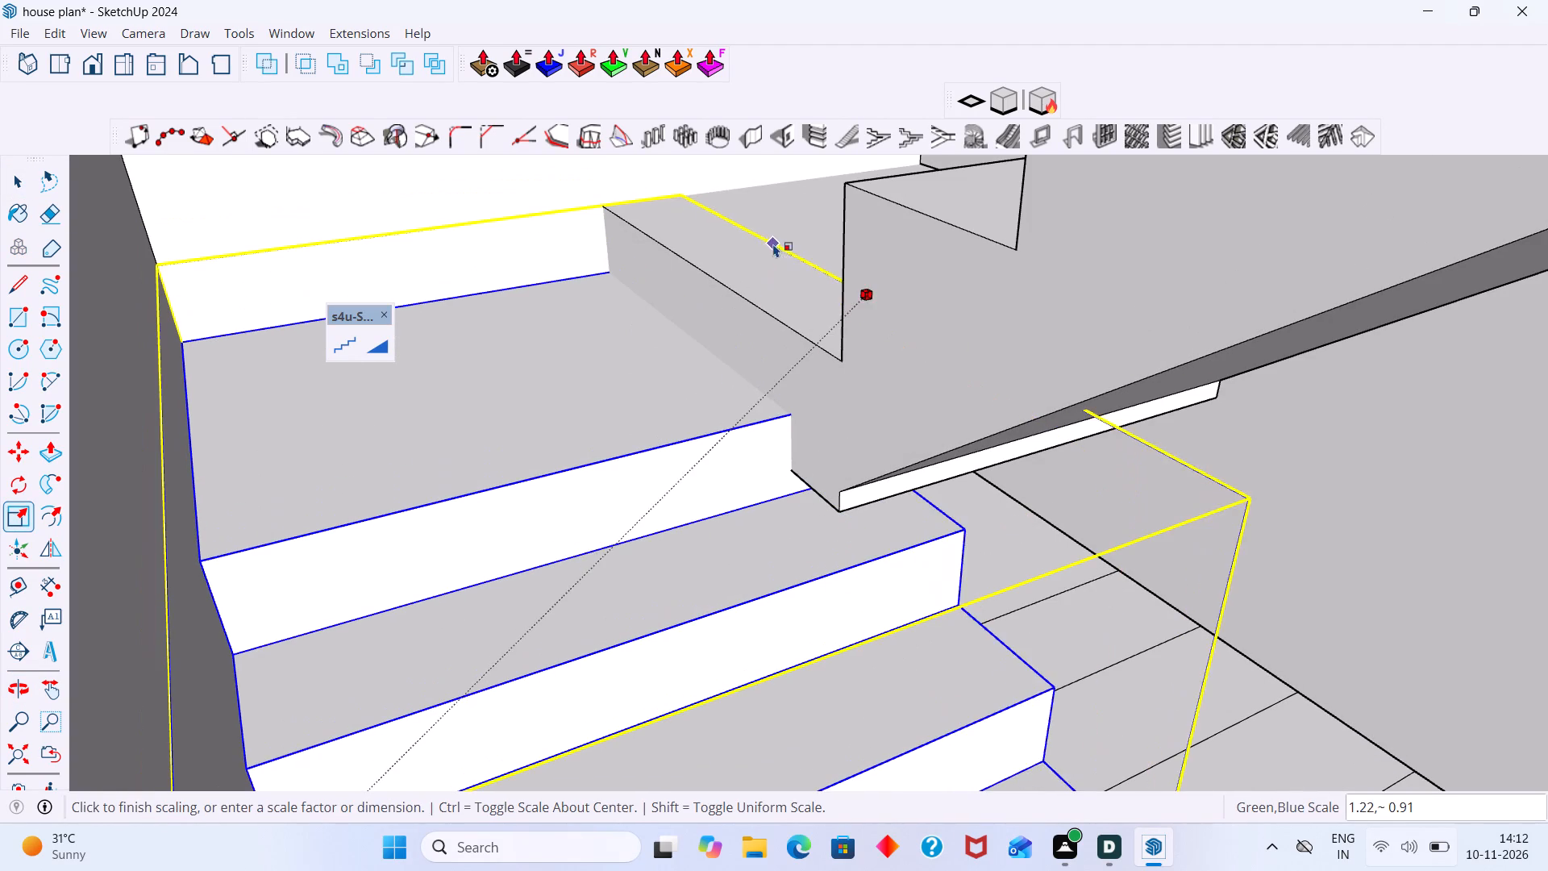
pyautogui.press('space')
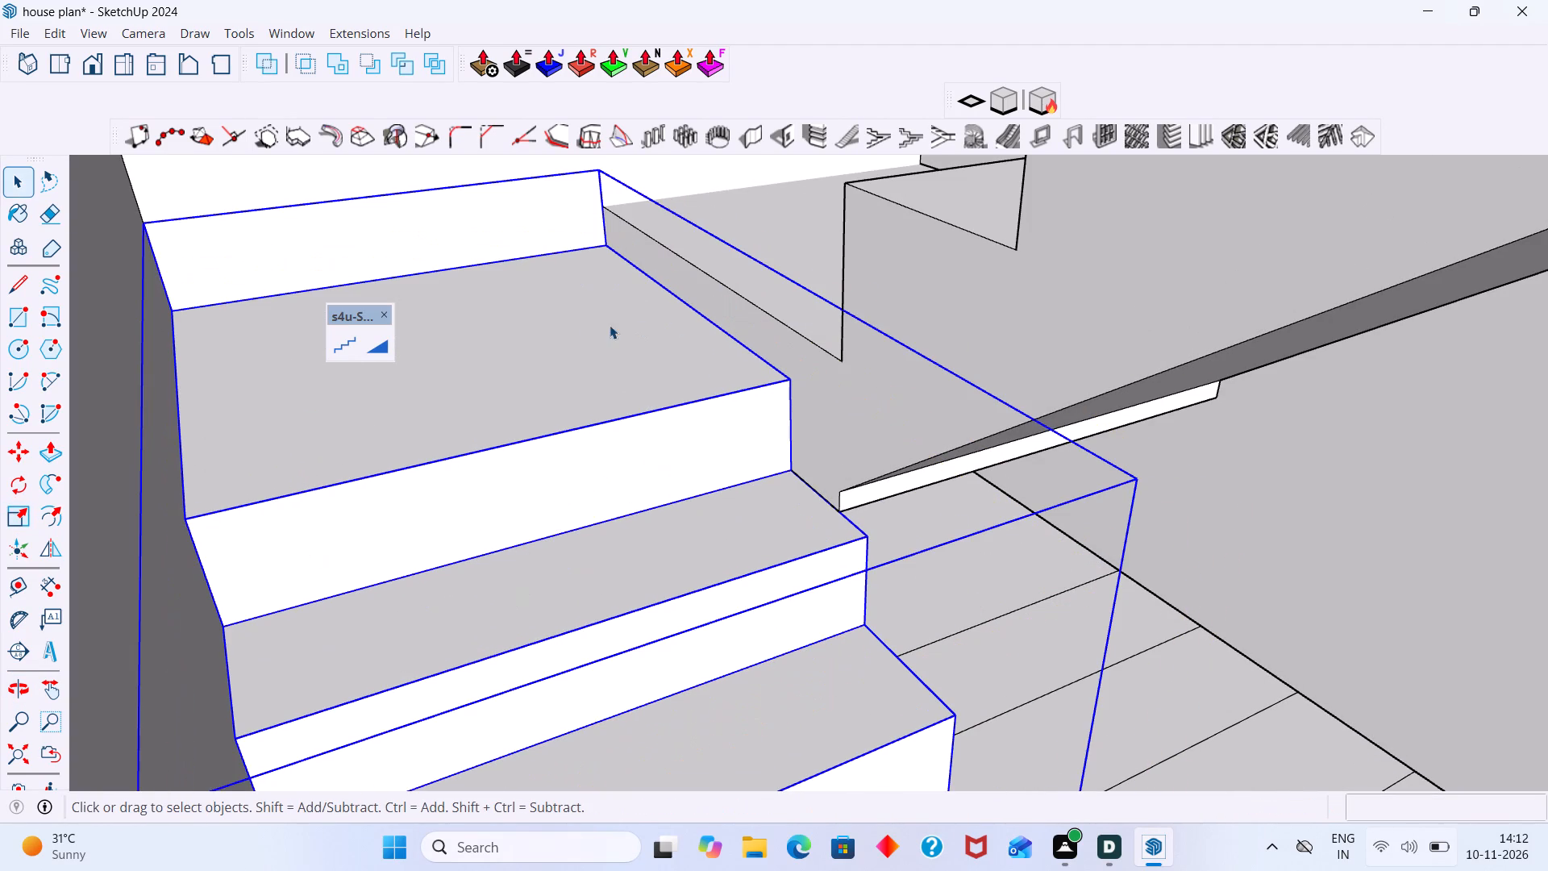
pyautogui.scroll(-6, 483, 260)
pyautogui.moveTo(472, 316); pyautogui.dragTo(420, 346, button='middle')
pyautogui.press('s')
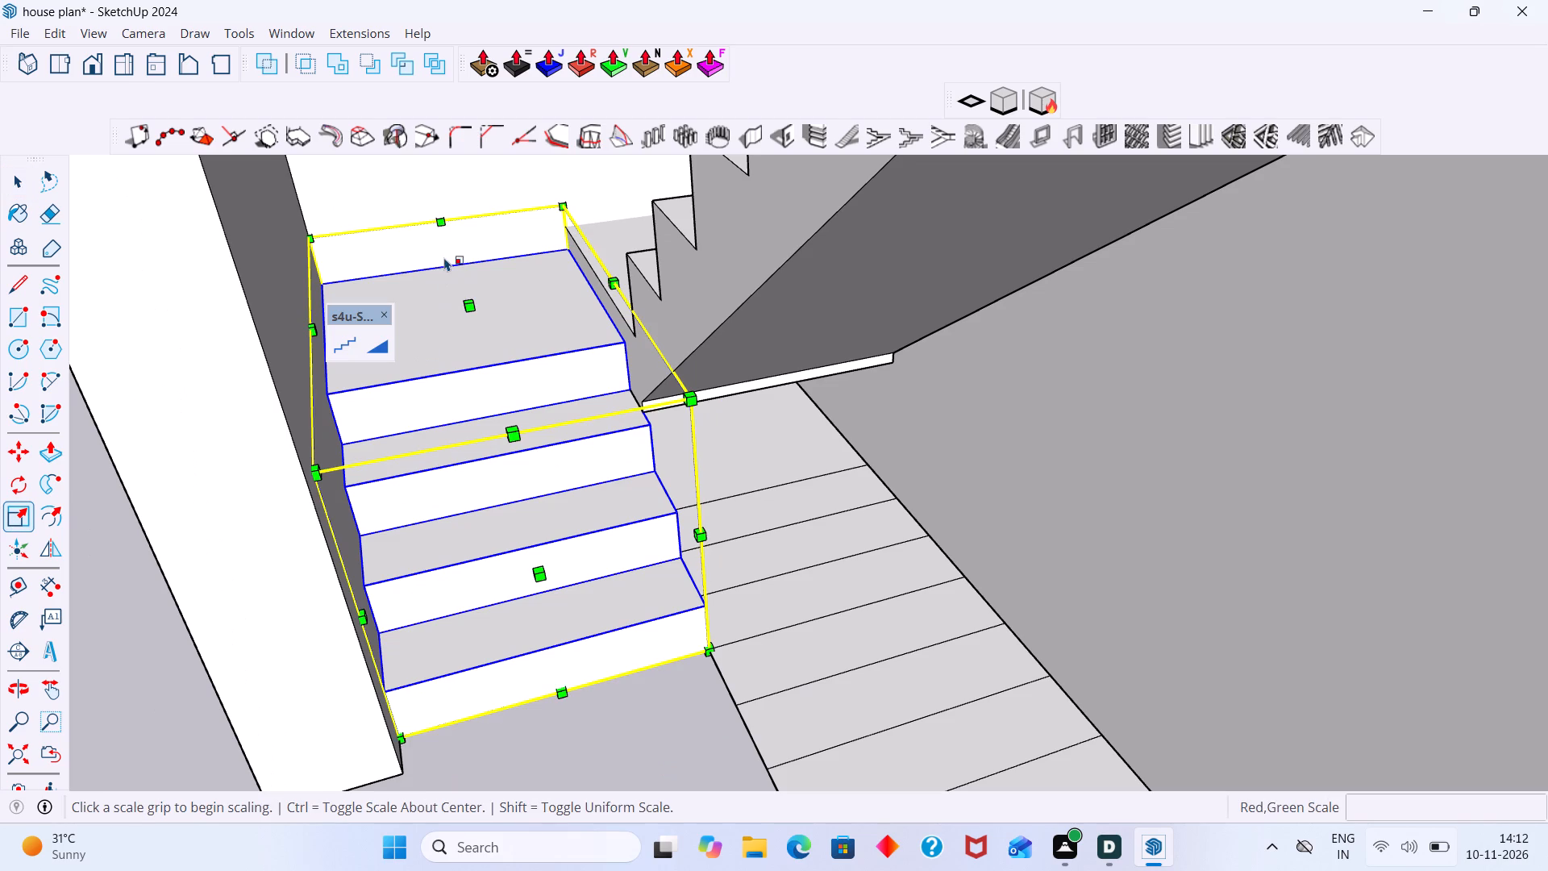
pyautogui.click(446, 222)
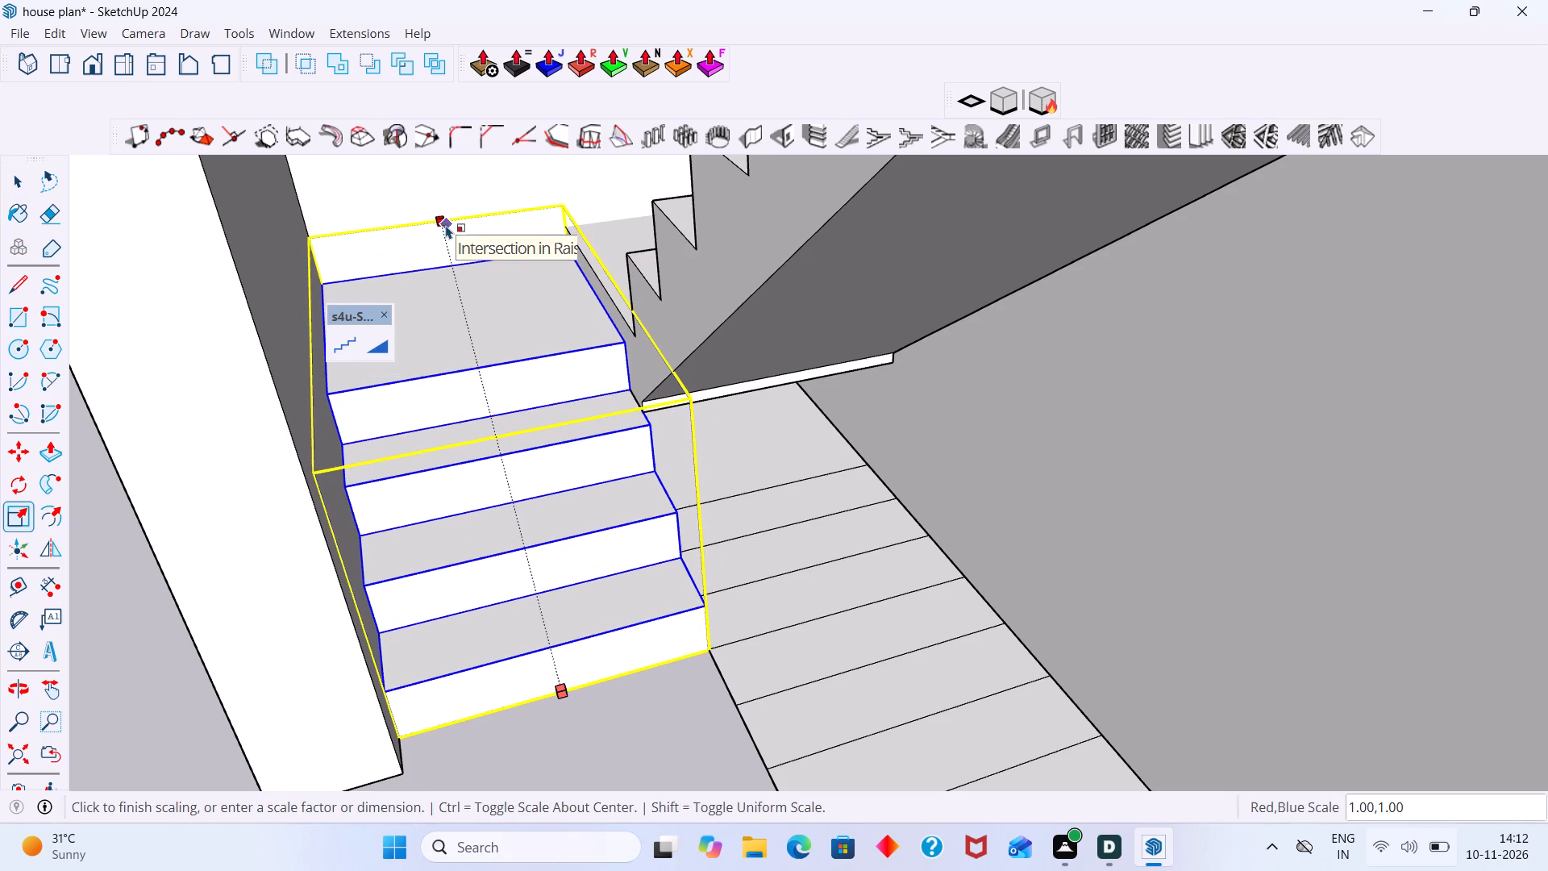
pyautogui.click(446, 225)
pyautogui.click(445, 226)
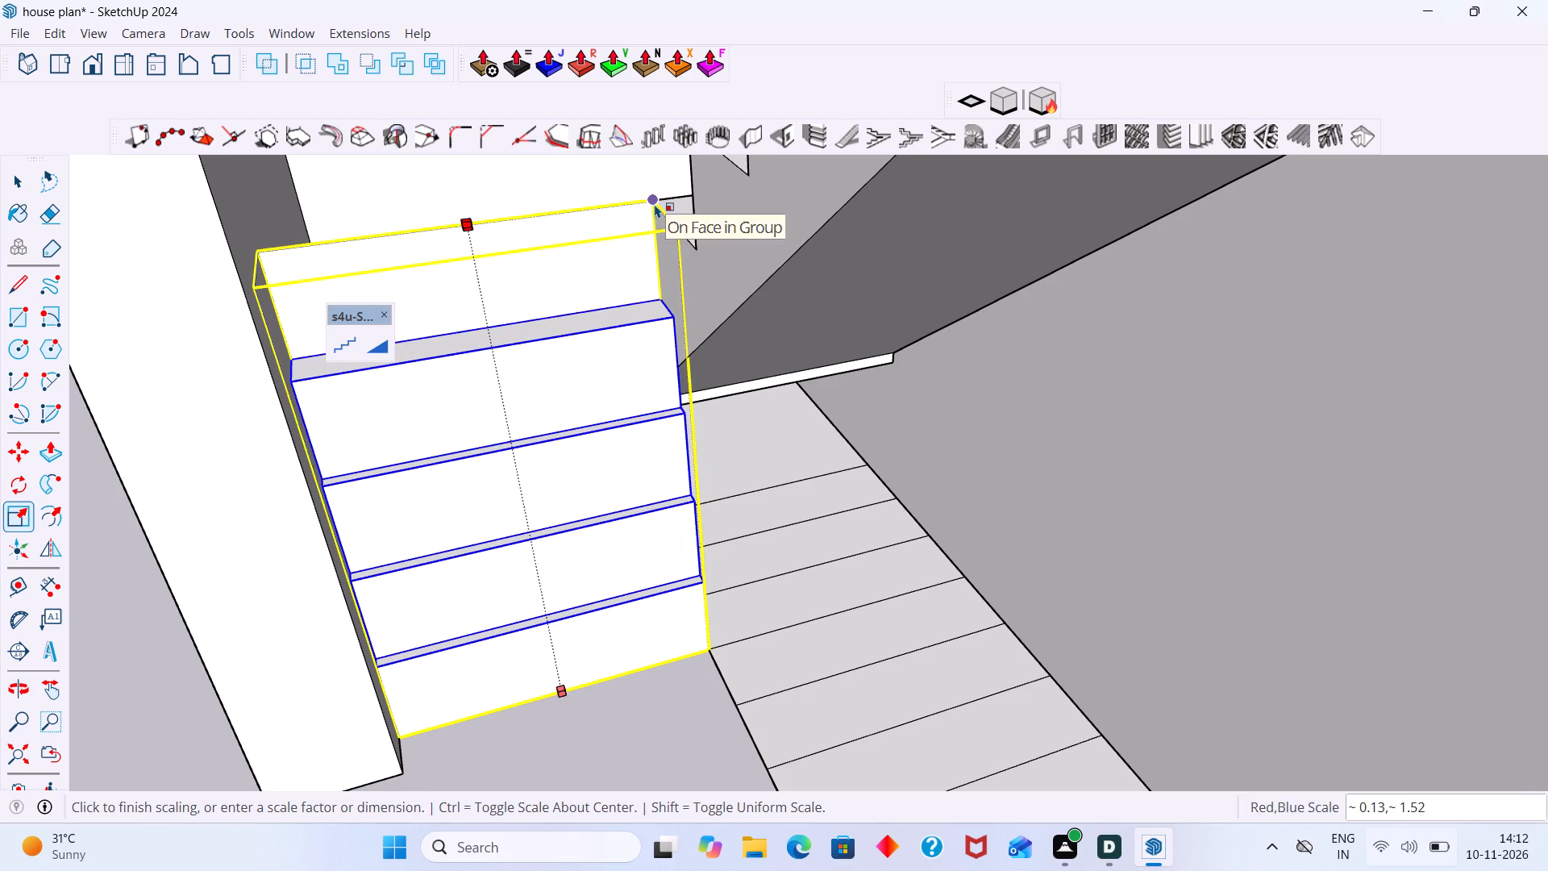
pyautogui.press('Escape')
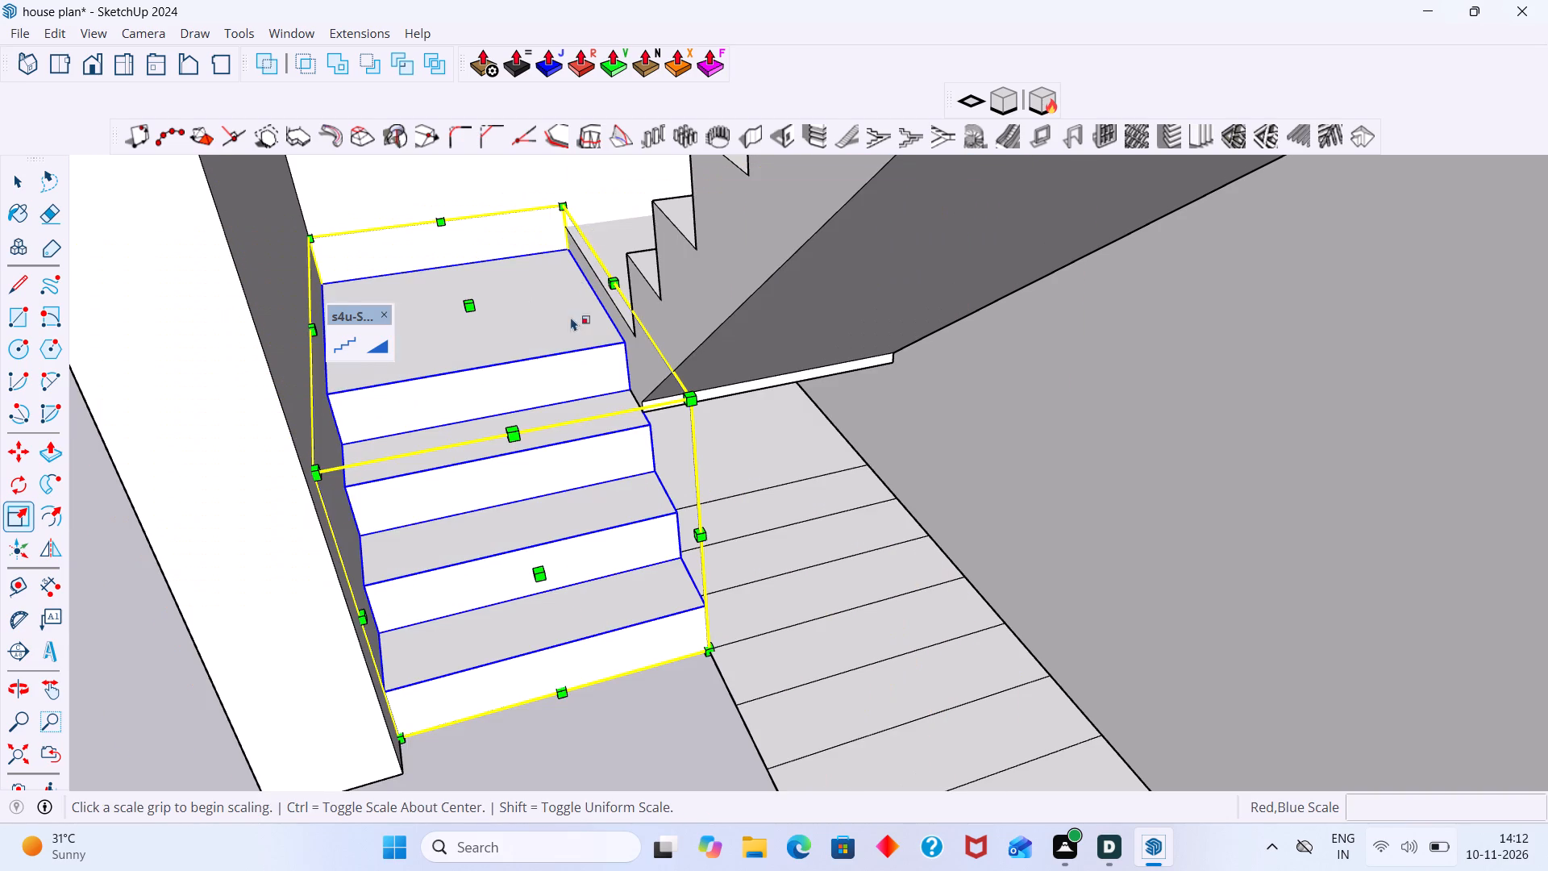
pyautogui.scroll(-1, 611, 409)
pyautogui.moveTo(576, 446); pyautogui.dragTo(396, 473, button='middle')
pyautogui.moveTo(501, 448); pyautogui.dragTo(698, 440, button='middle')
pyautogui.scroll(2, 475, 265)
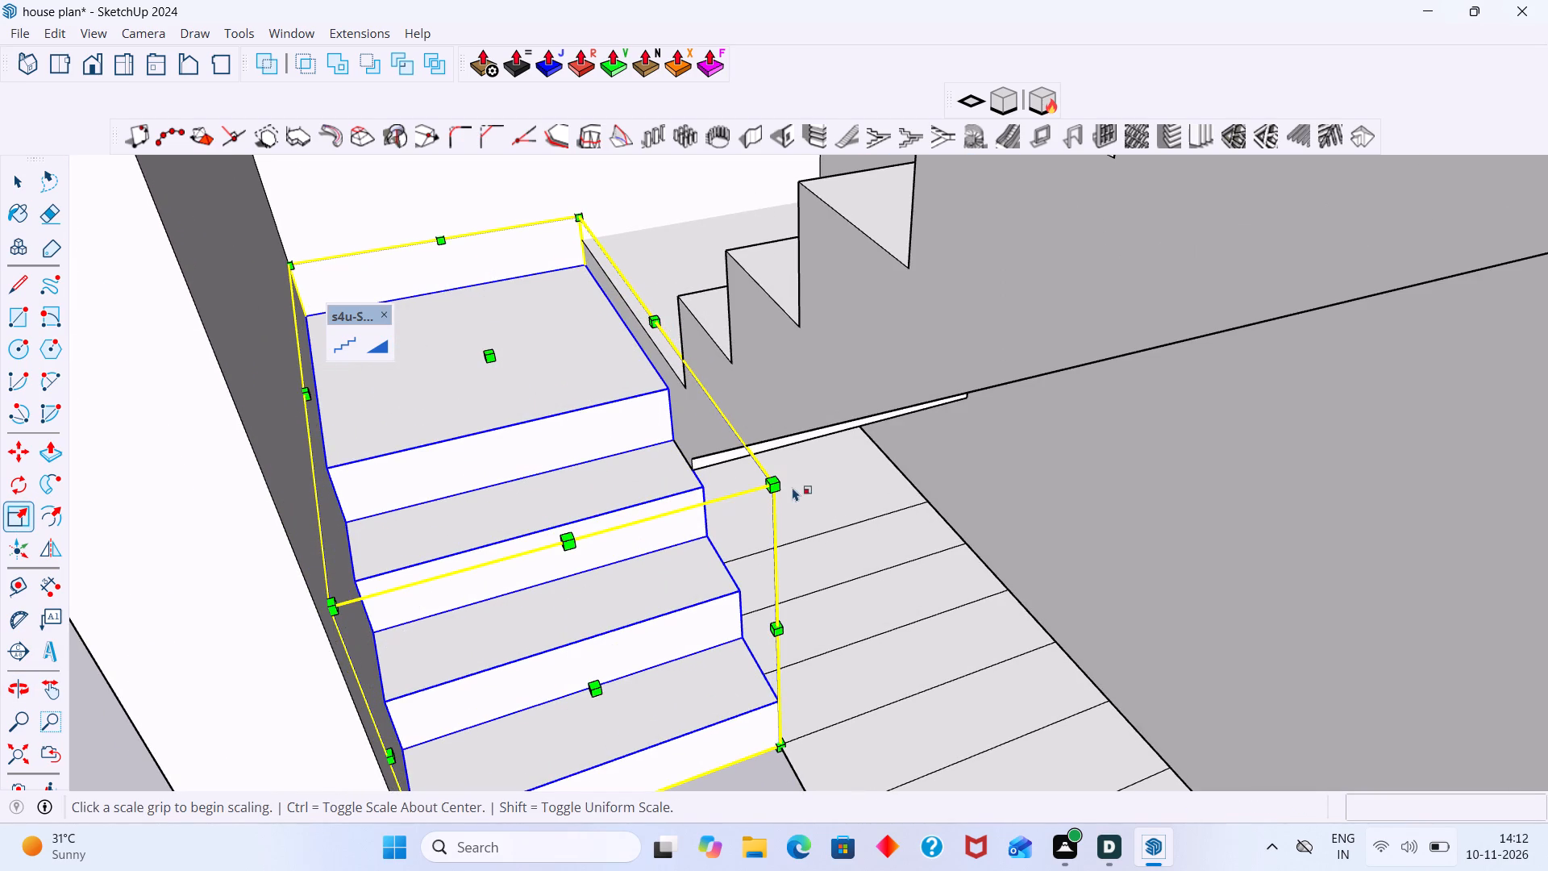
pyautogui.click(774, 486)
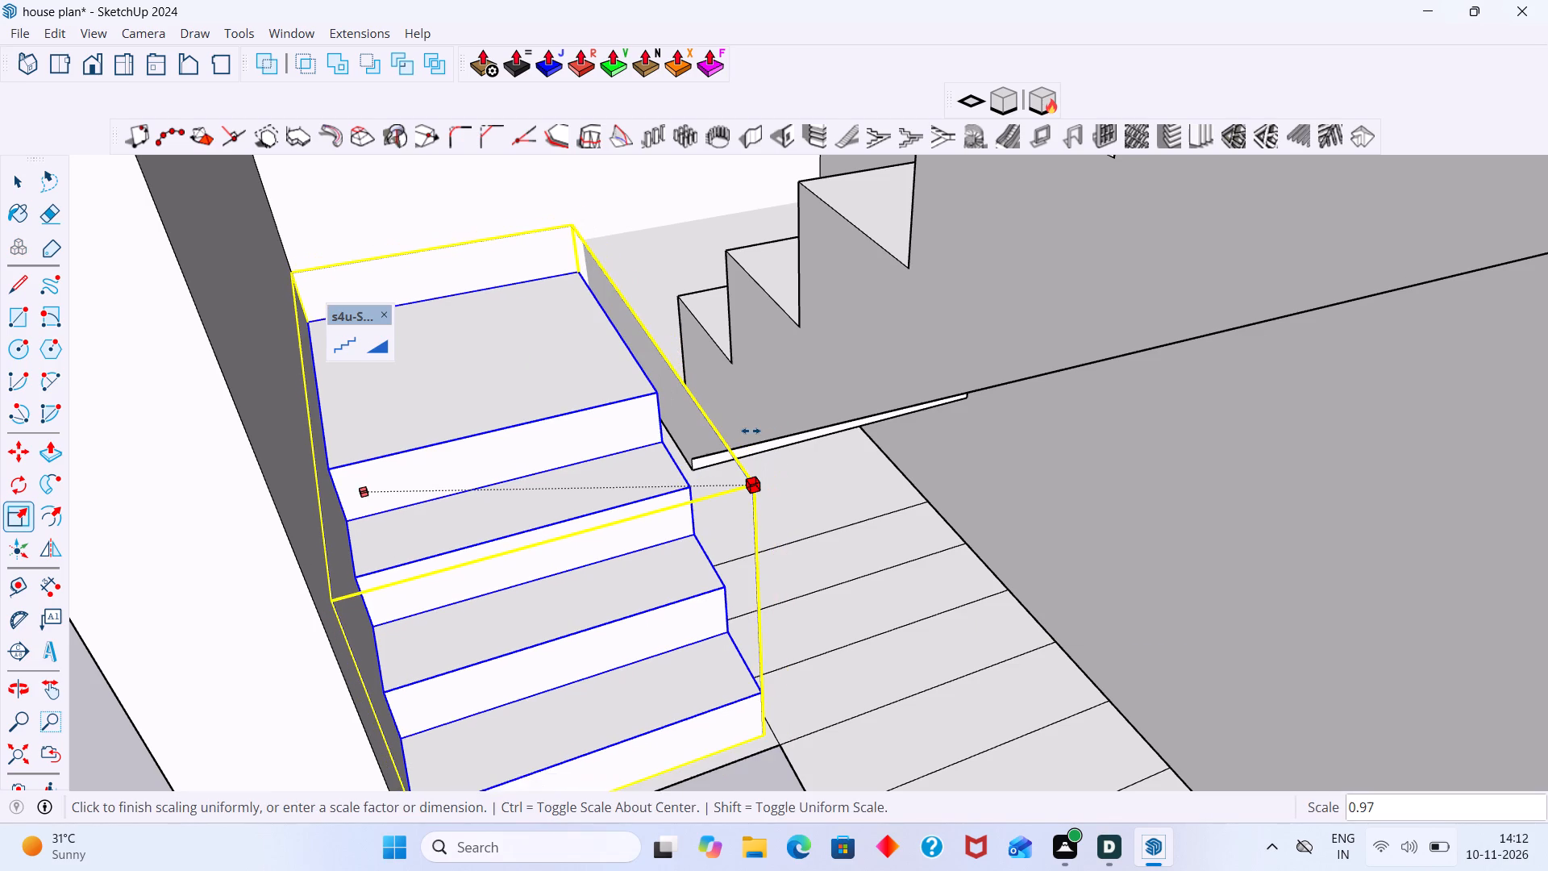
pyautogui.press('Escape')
# Scale the short flight by 1.00 along green and about 0.91 along blue, snapping its top edge to the longer flight's landing corner.
pyautogui.click(653, 316)
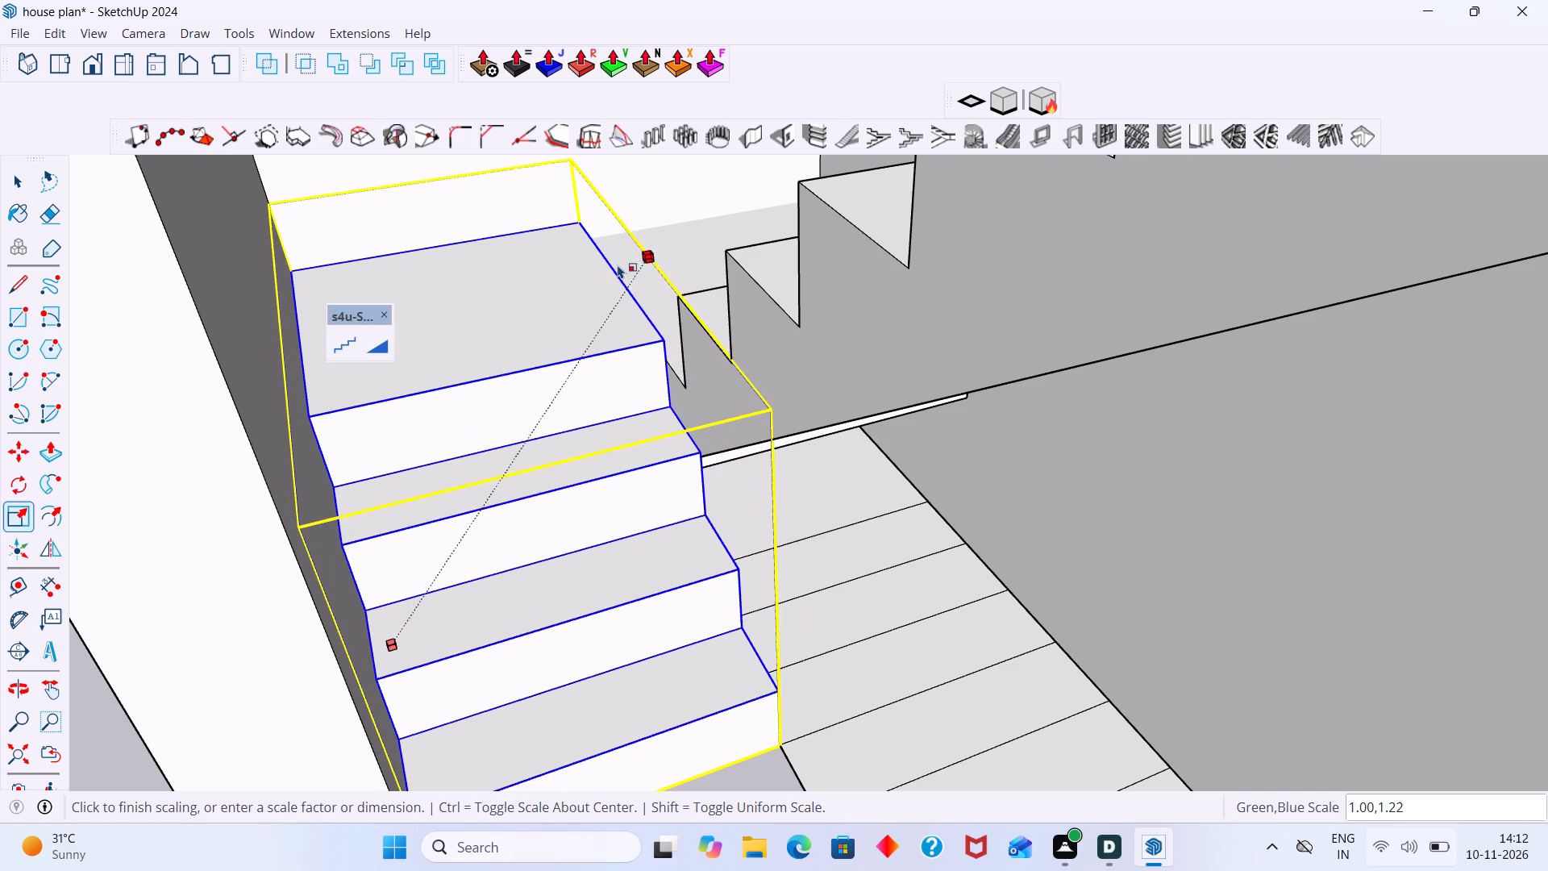
pyautogui.click(585, 244)
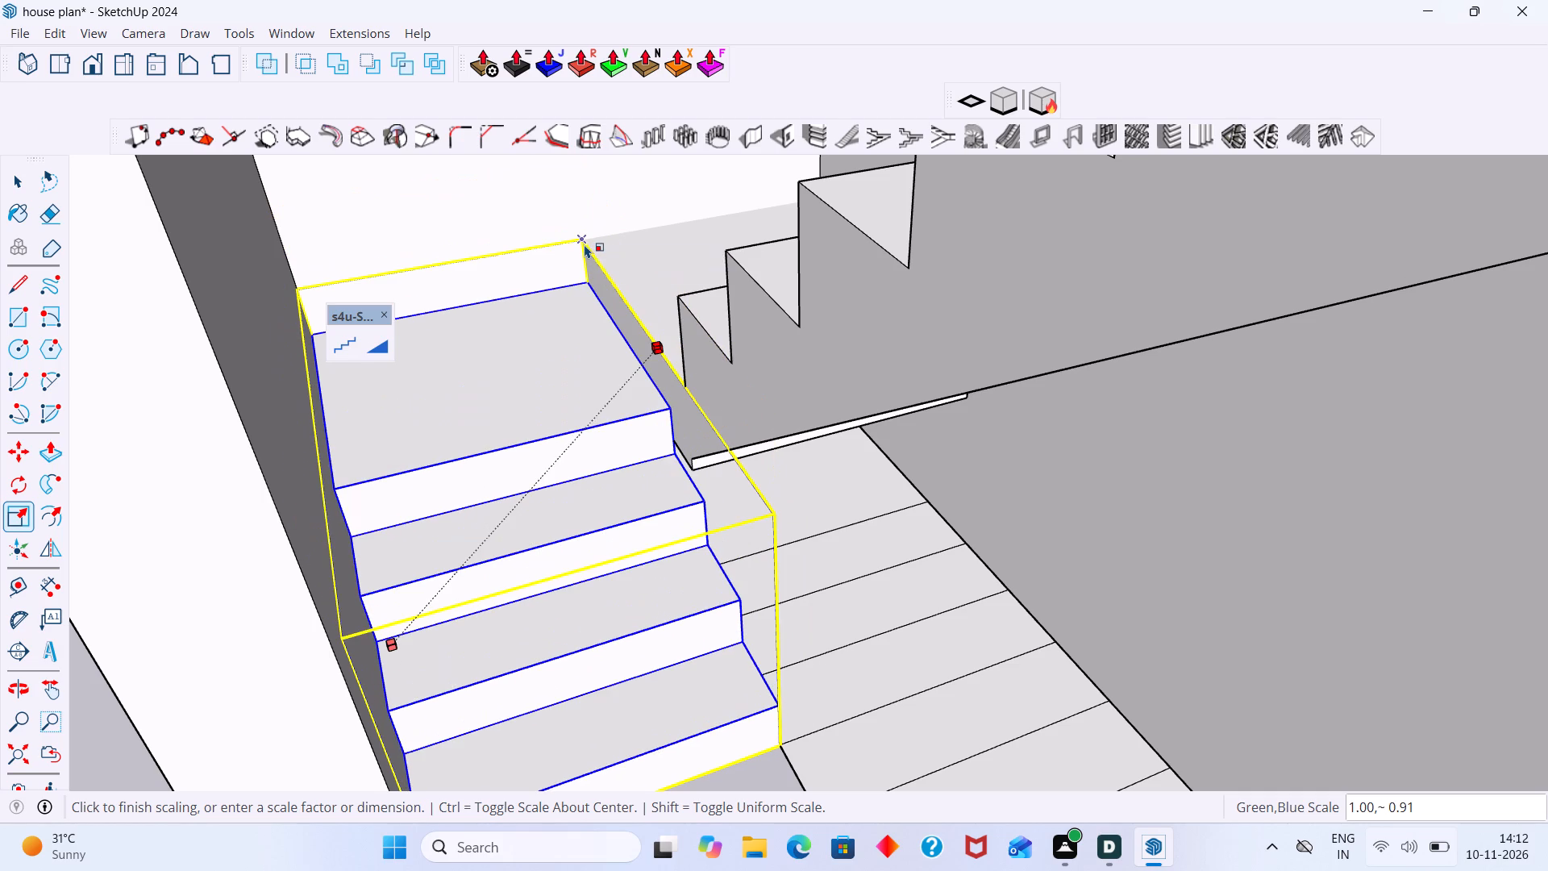
pyautogui.press('space')
# Scale the short flight's height by 1.24 along blue so its landing tread lies level with the longer flight's landing.
pyautogui.scroll(-6, 596, 483)
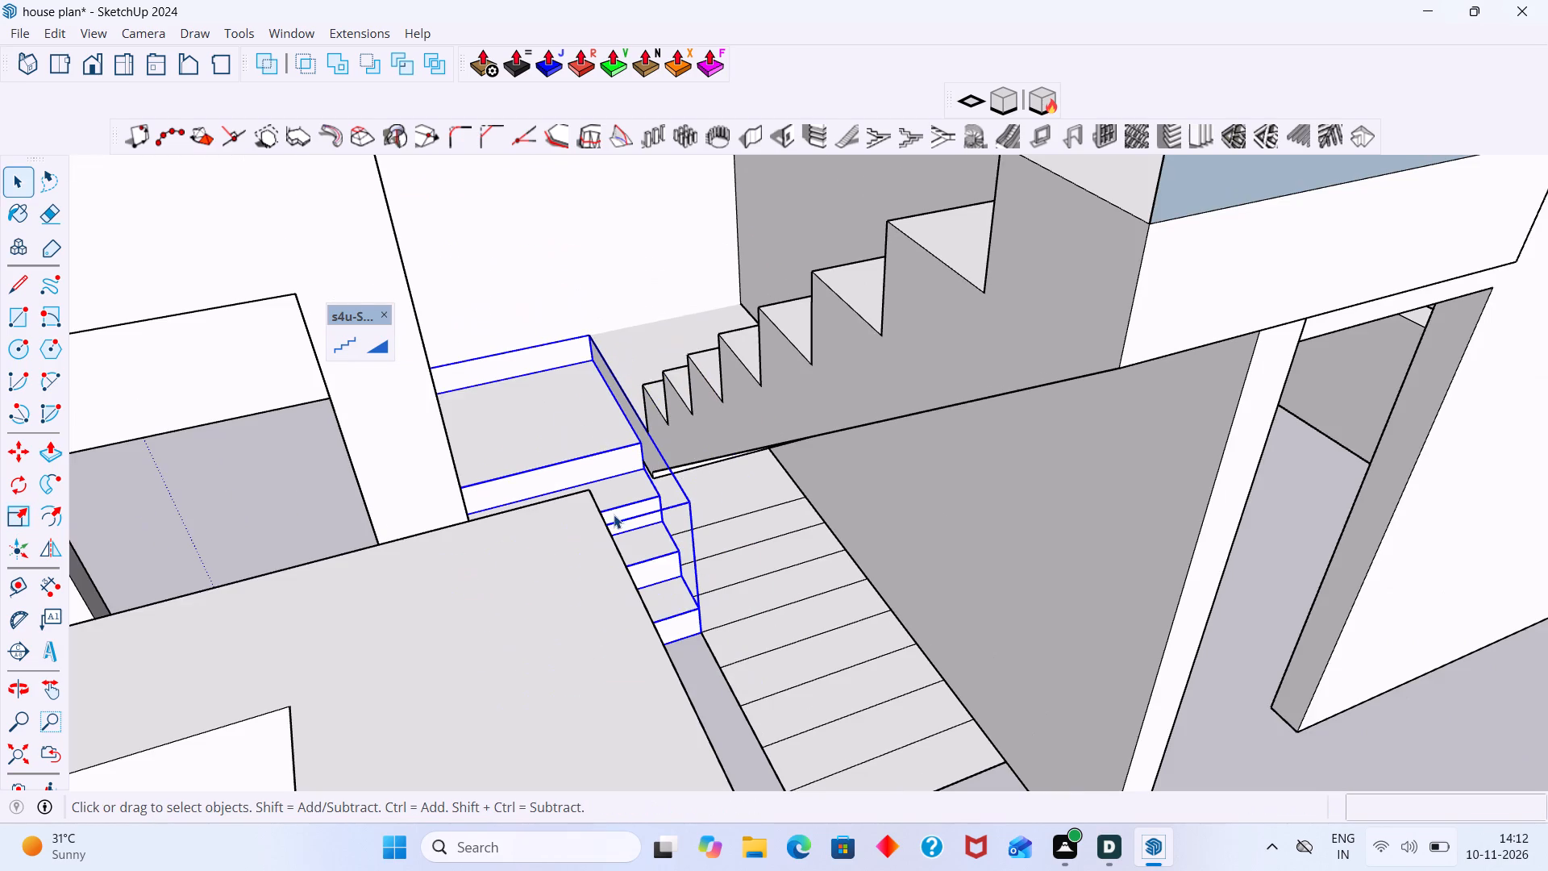
pyautogui.press('s')
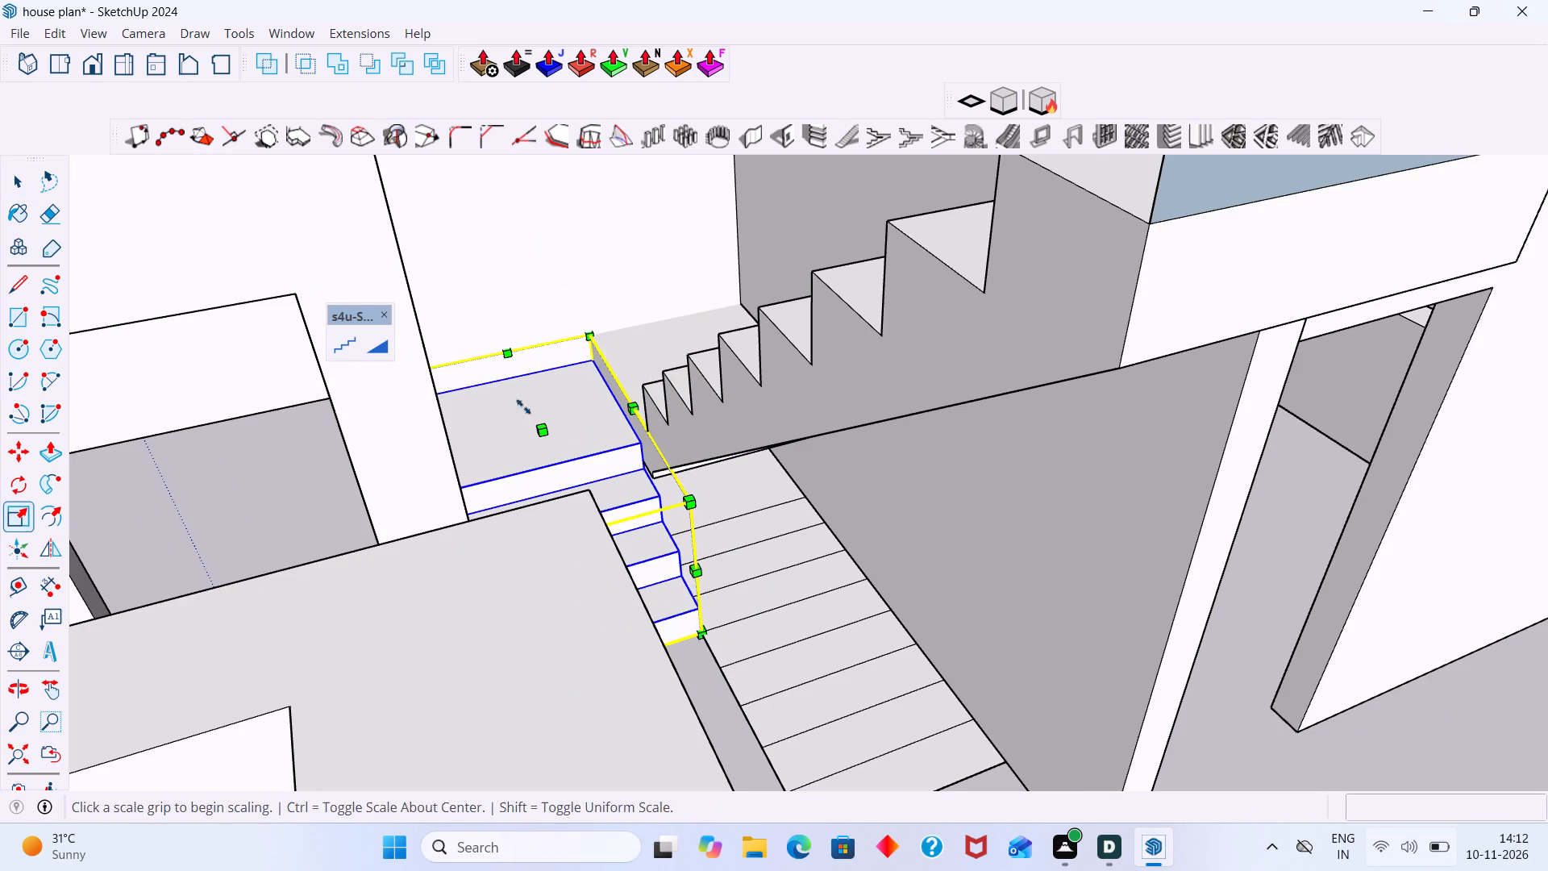
pyautogui.moveTo(497, 373); pyautogui.dragTo(365, 408, button='middle')
pyautogui.moveTo(486, 409); pyautogui.dragTo(679, 486, button='middle')
pyautogui.scroll(-6, 276, 420)
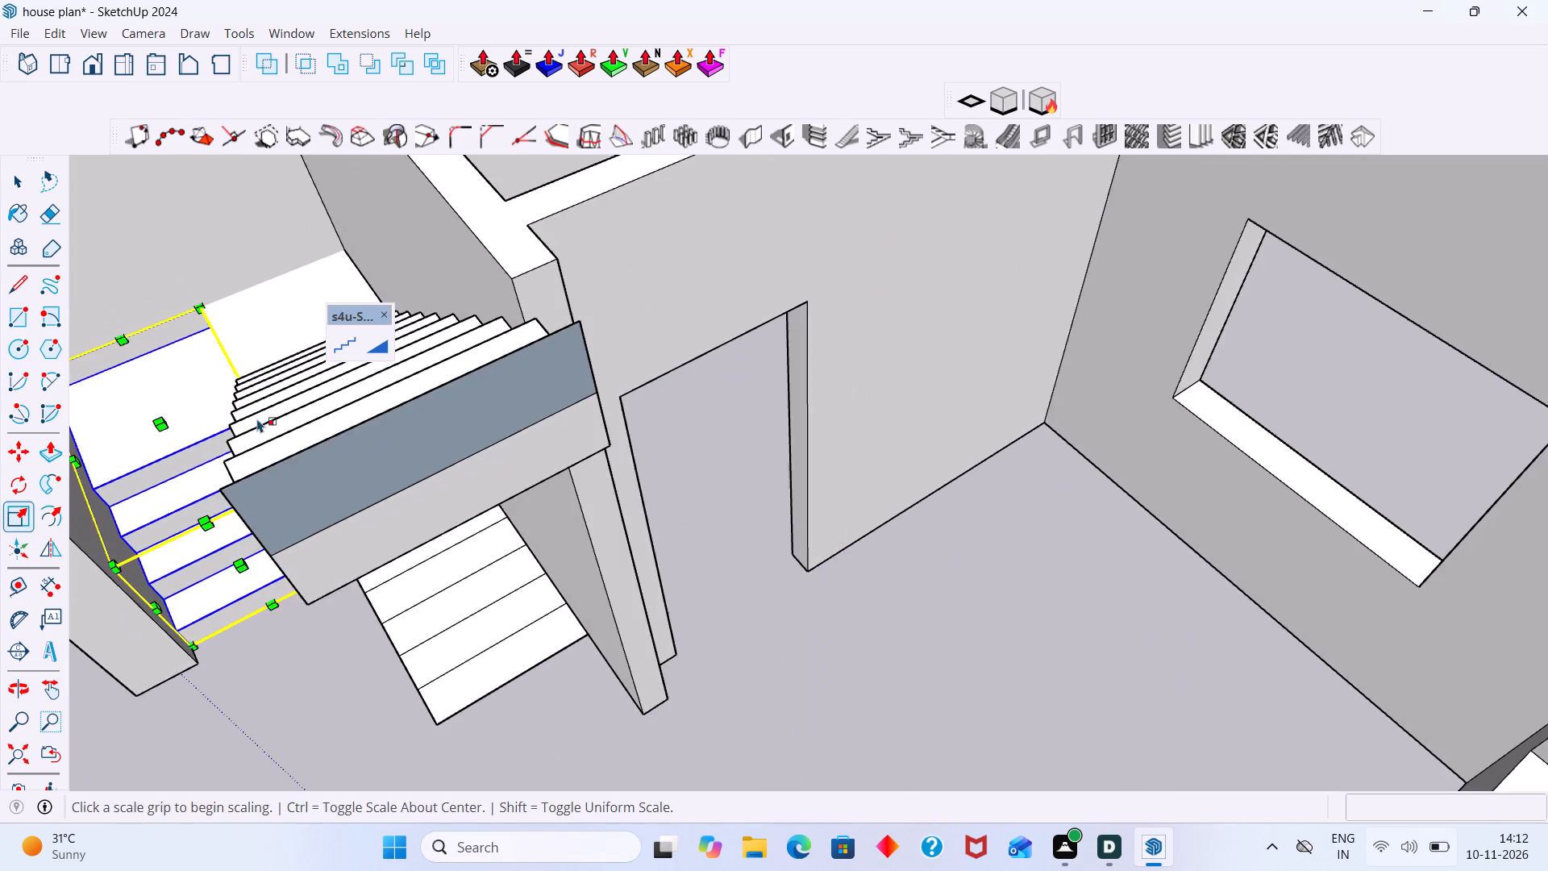
pyautogui.moveTo(264, 413); pyautogui.dragTo(339, 318, button='middle')
pyautogui.scroll(3, 238, 471)
pyautogui.scroll(2, 142, 460)
pyautogui.moveTo(187, 471); pyautogui.dragTo(353, 486, button='middle')
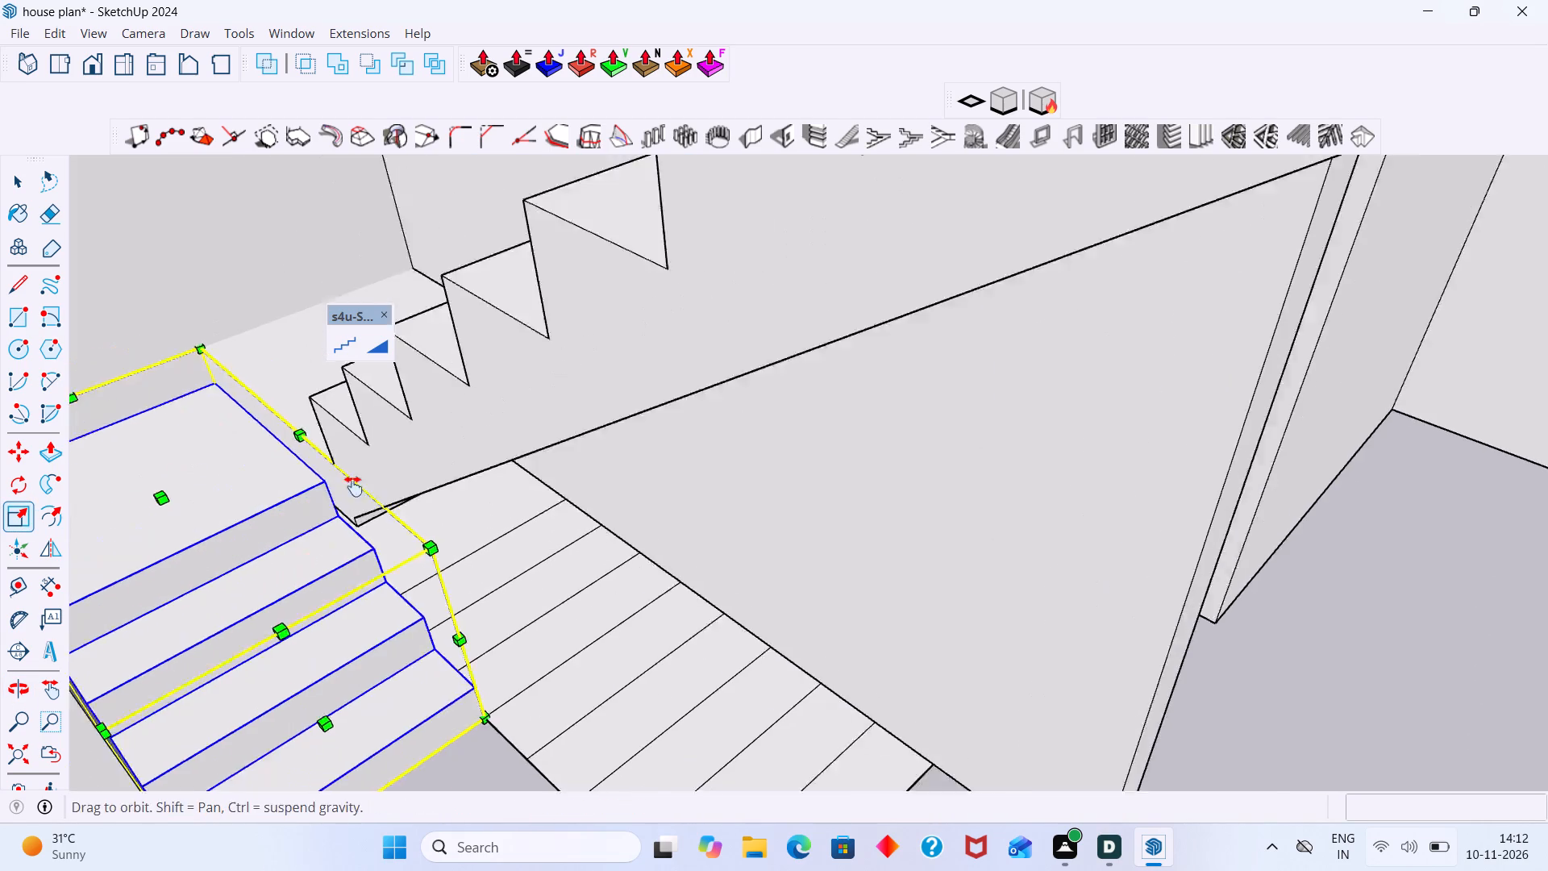
pyautogui.moveTo(353, 486); pyautogui.dragTo(362, 500, button='middle')
pyautogui.click(285, 507)
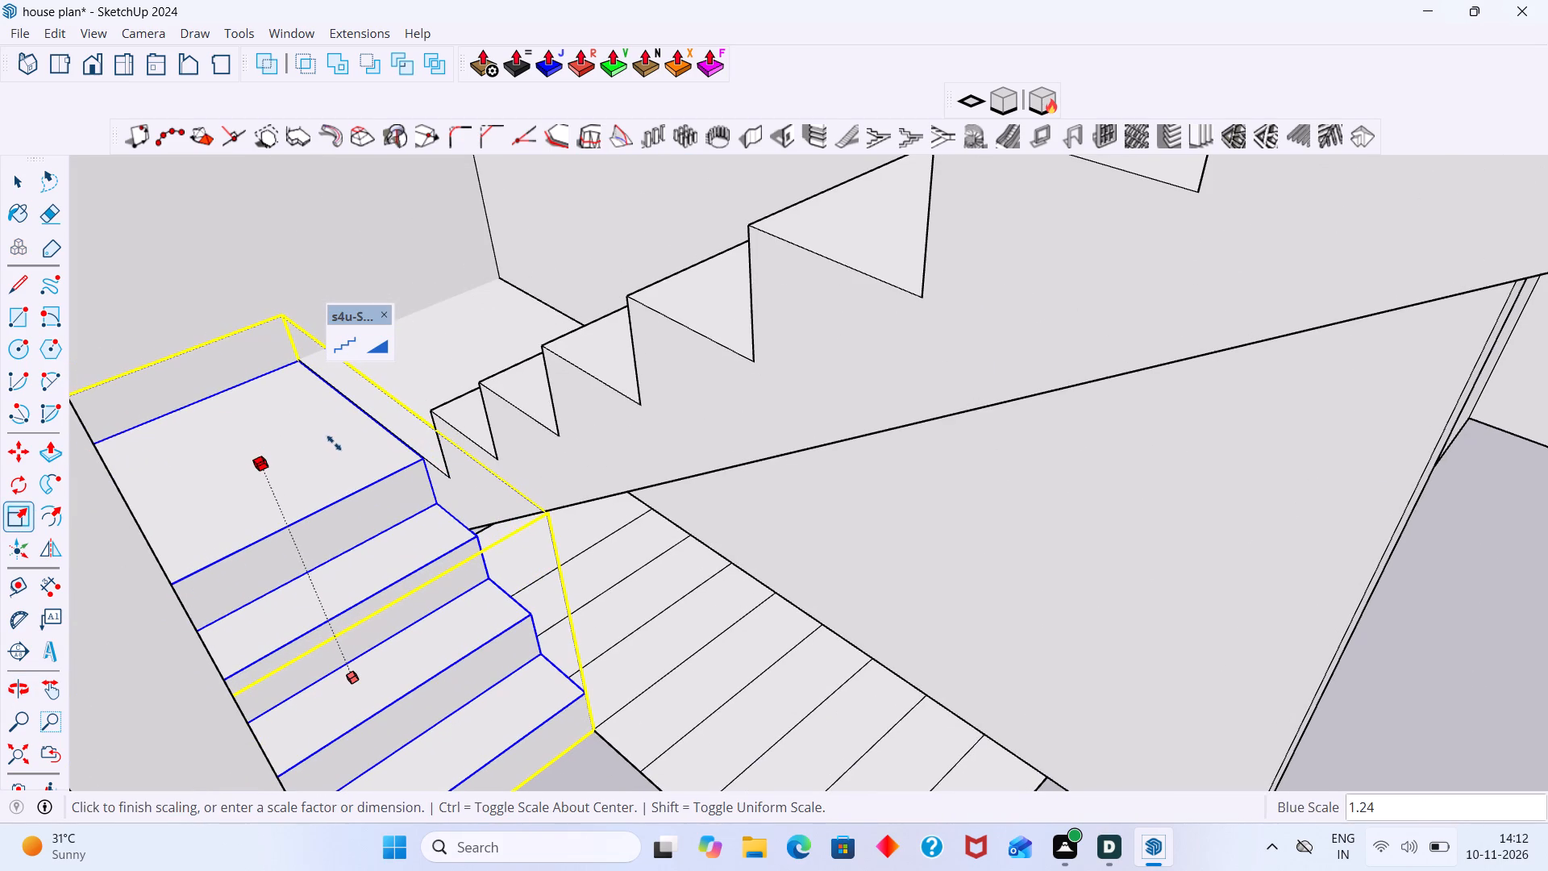
pyautogui.click(335, 443)
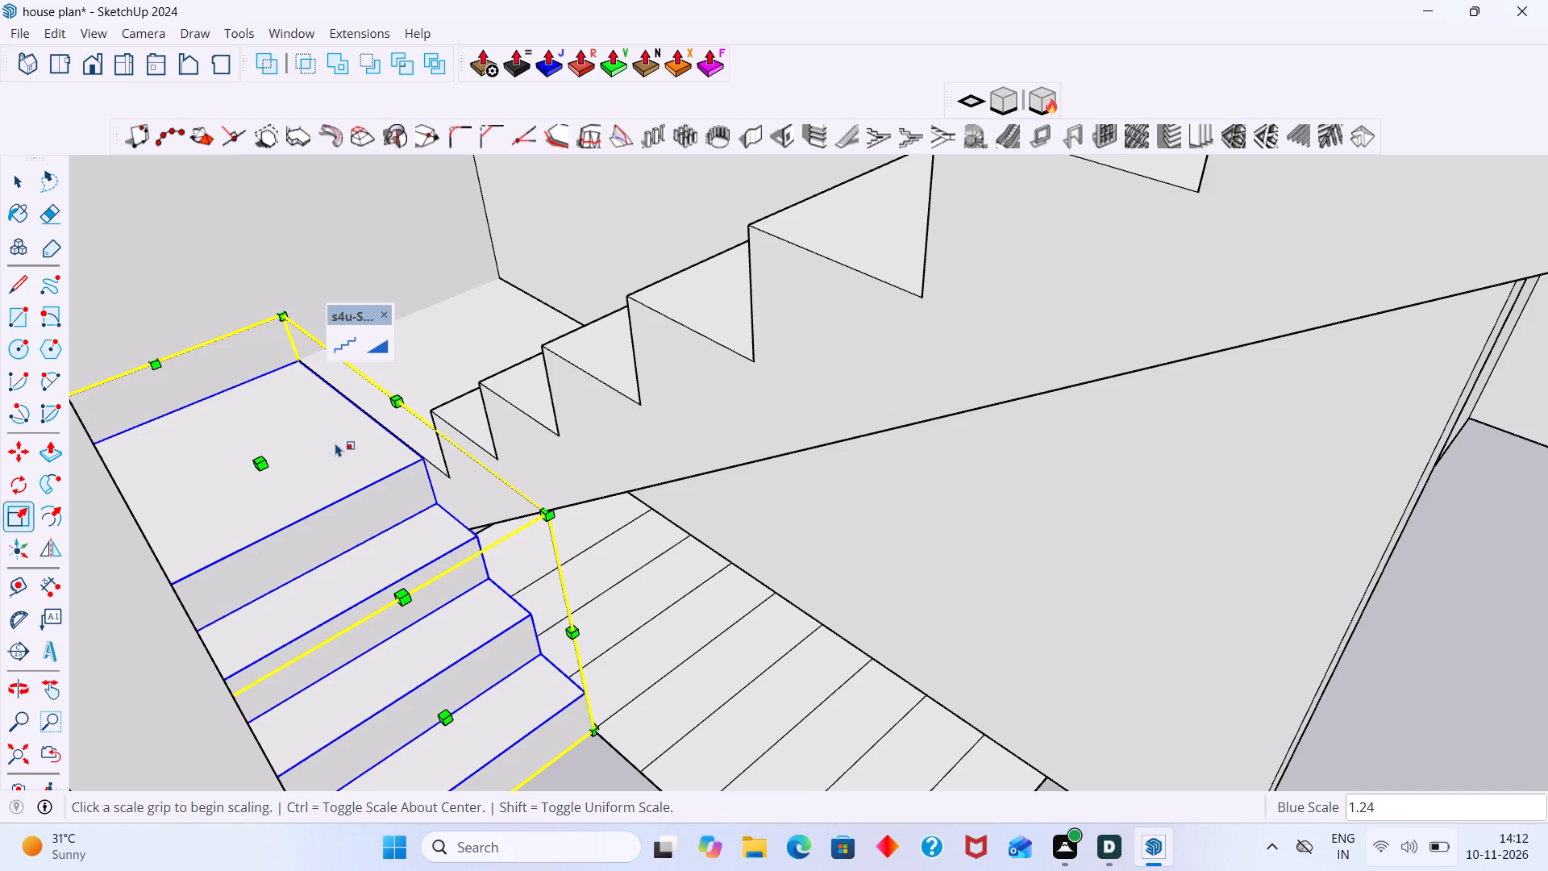
pyautogui.press('space')
pyautogui.click(605, 756)
pyautogui.scroll(5, 385, 510)
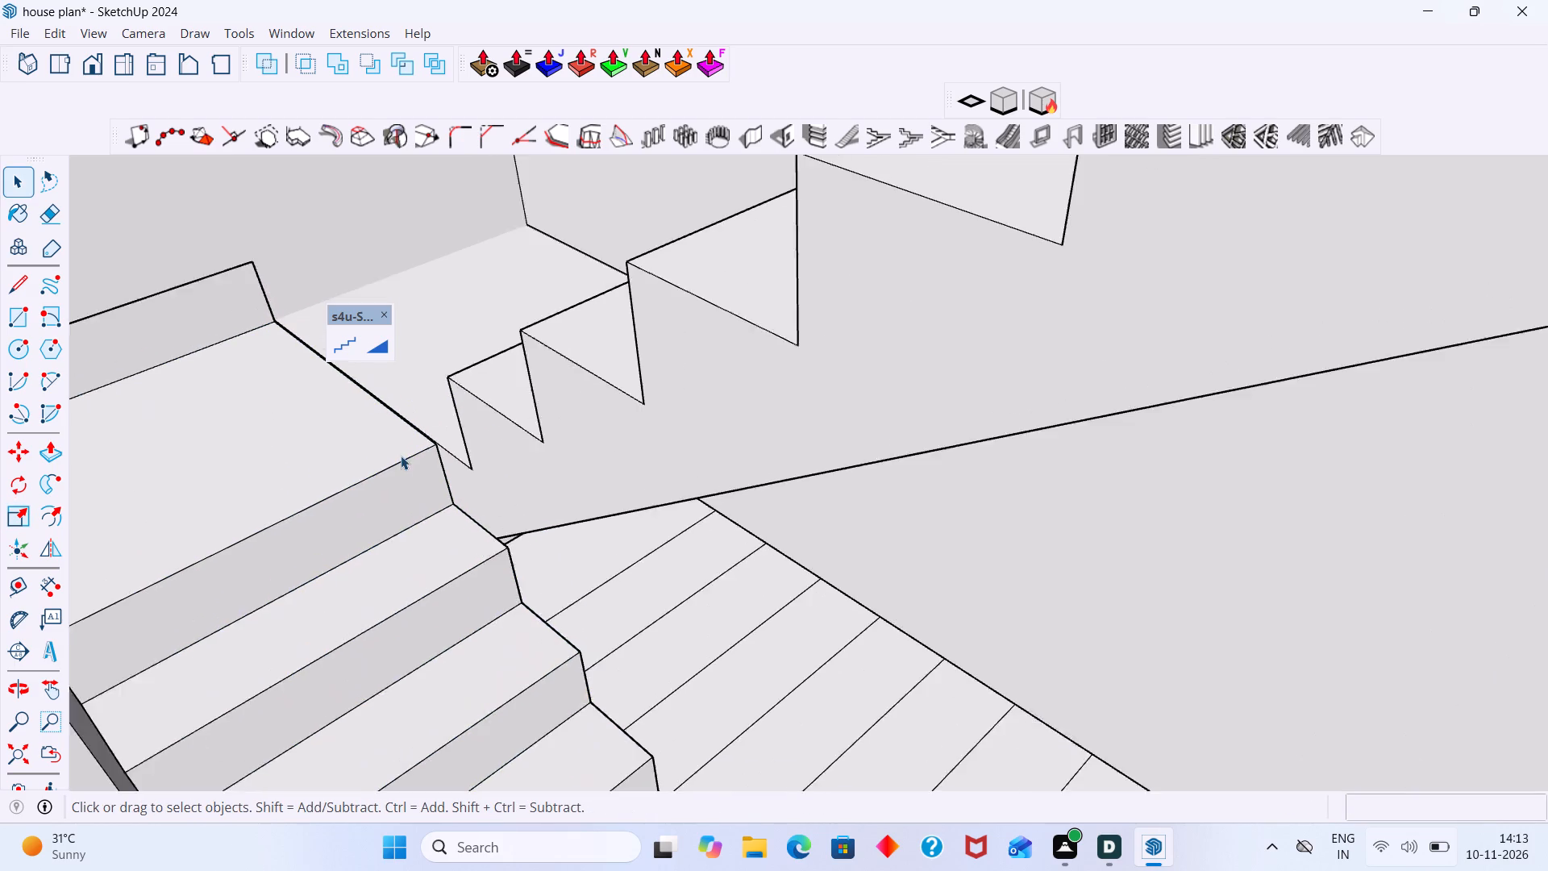
# Scale the short flight slightly along blue to close the small height gap between its landing tread and the longer flight's landing.
pyautogui.scroll(9, 401, 456)
pyautogui.moveTo(468, 428); pyautogui.dragTo(597, 429, button='middle')
pyautogui.scroll(5, 601, 469)
pyautogui.click(714, 495)
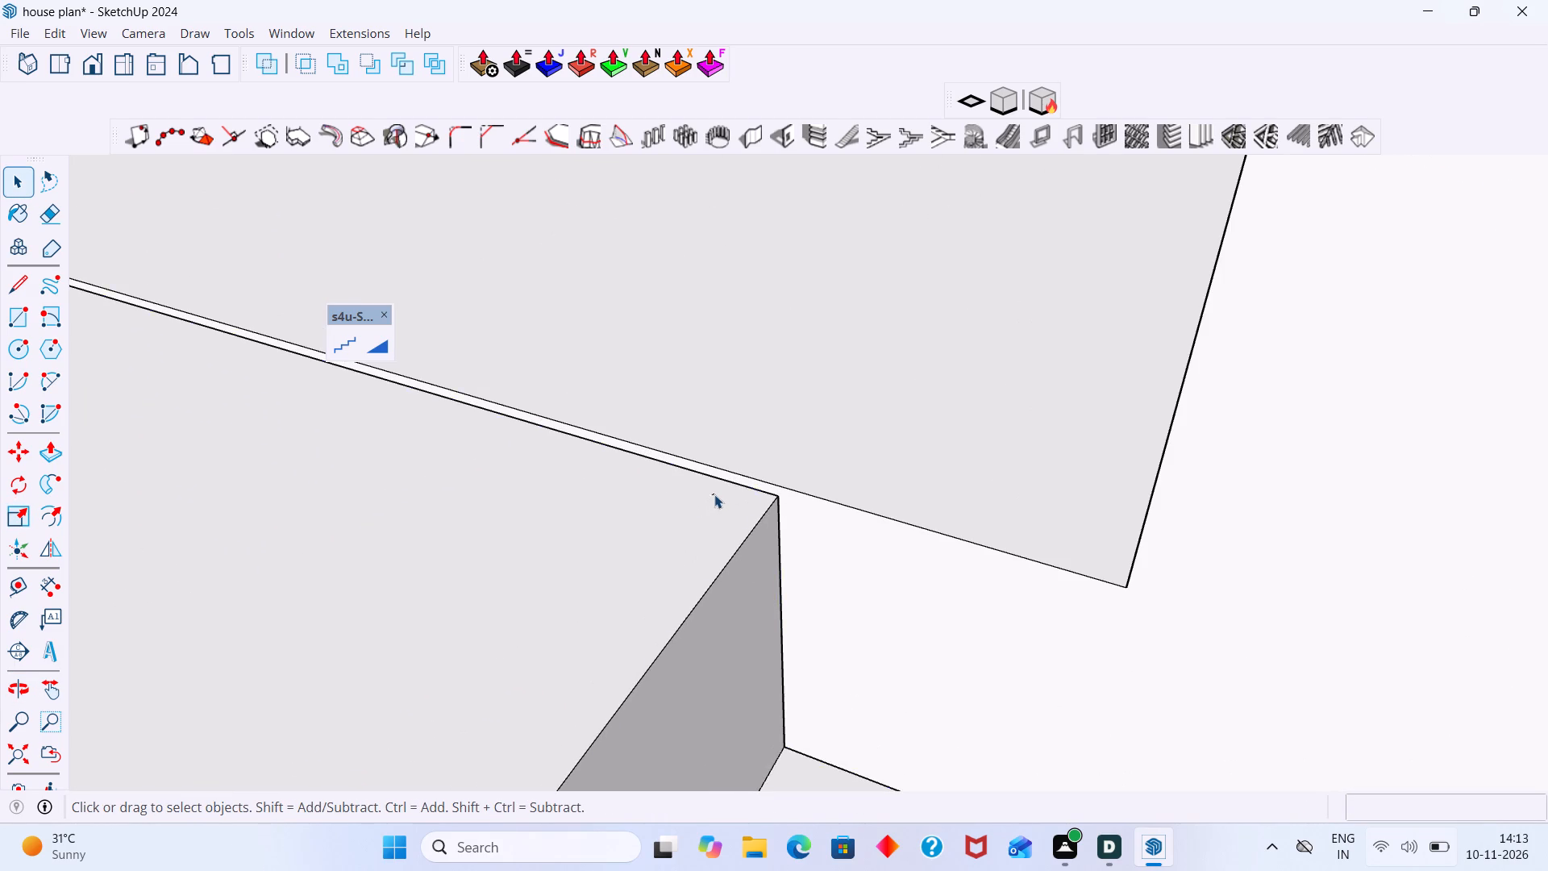
pyautogui.press('s')
pyautogui.scroll(-2, 564, 465)
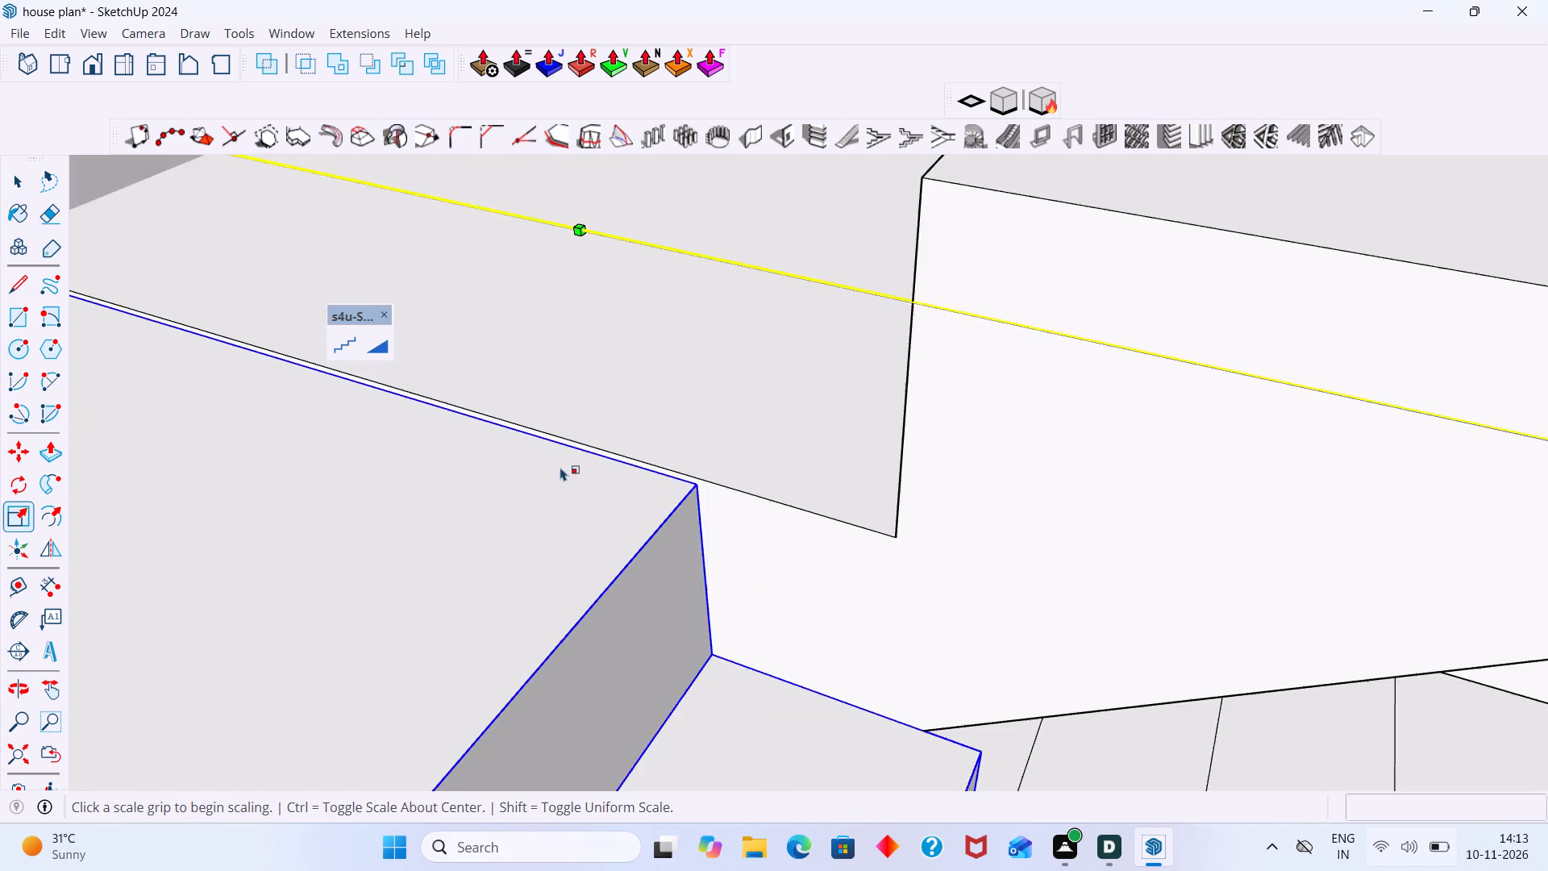
pyautogui.scroll(-9, 560, 467)
pyautogui.click(290, 570)
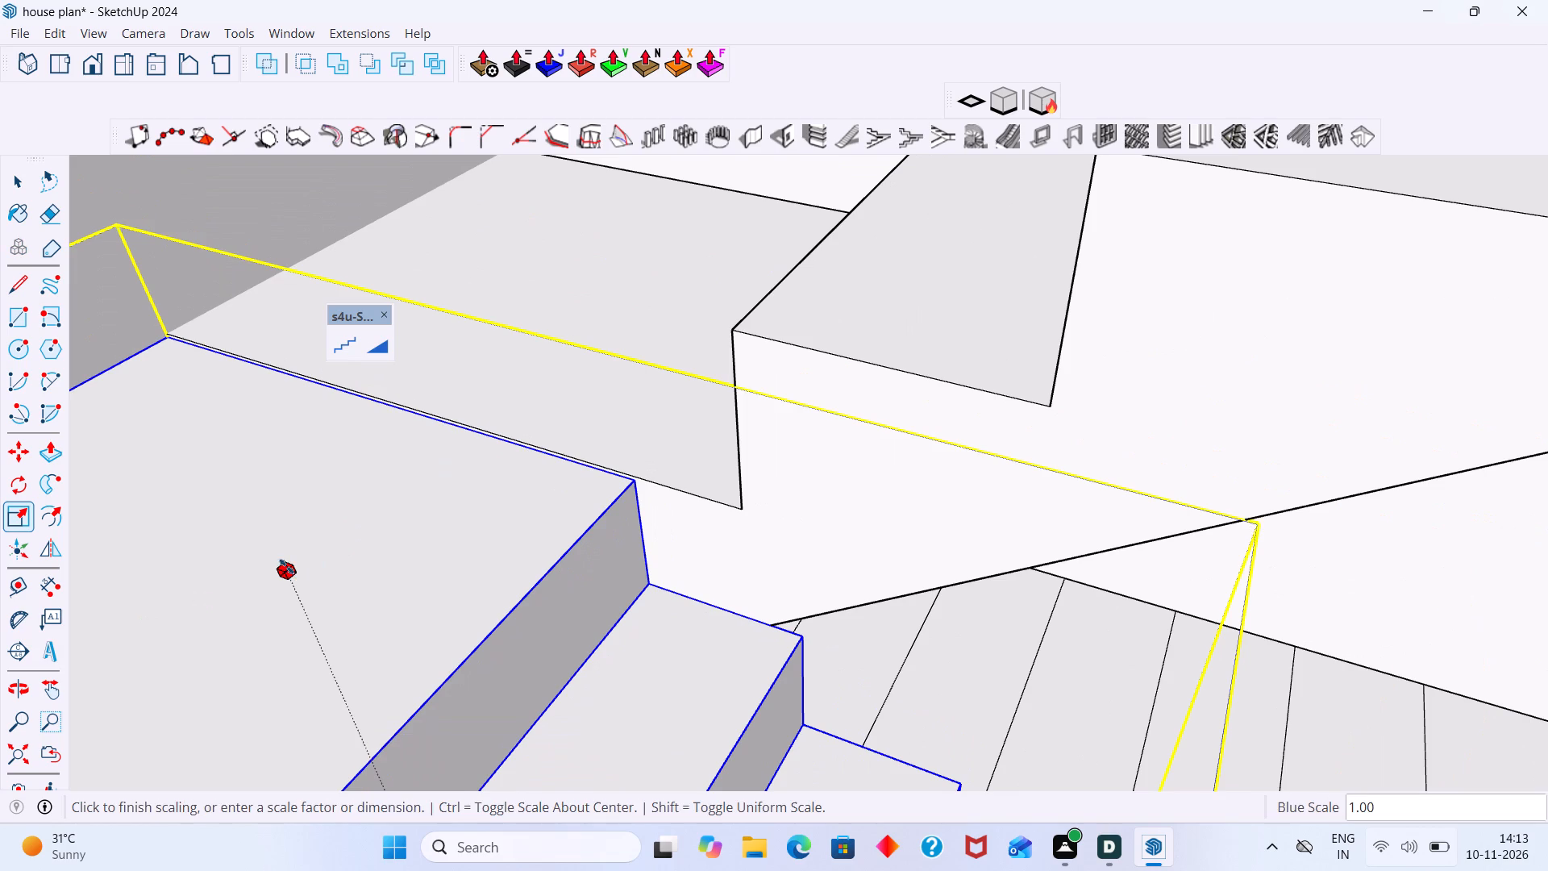
pyautogui.click(282, 560)
pyautogui.press('space')
# Examine the joint between the two flights at the landing and the foot of the short flight from several angles.
pyautogui.scroll(-5, 511, 546)
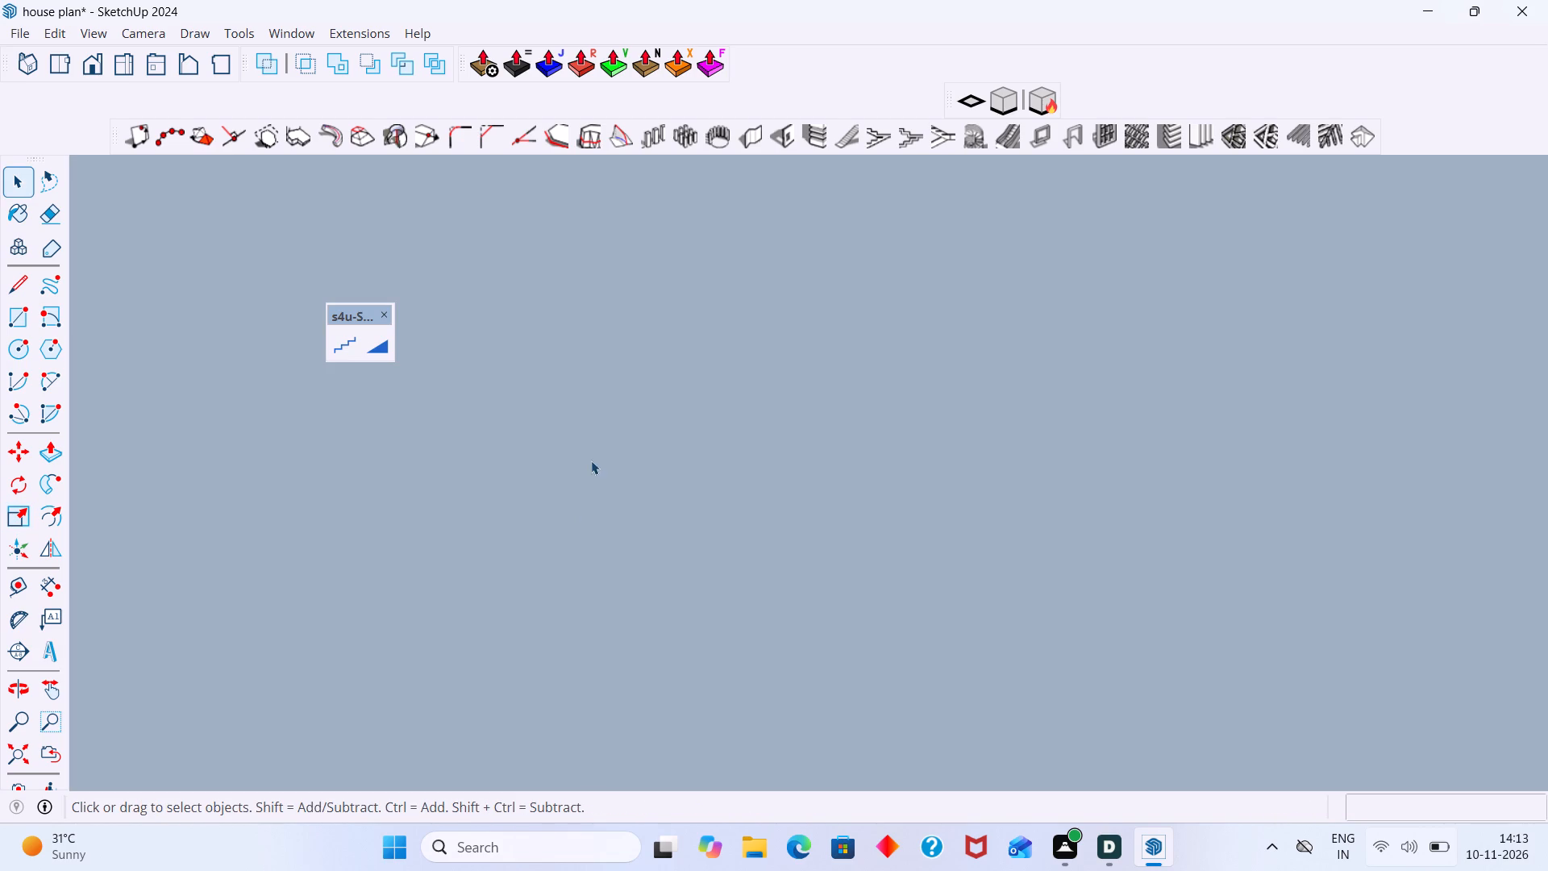
pyautogui.scroll(-4, 591, 461)
pyautogui.click(25, 750)
pyautogui.scroll(-5, 156, 666)
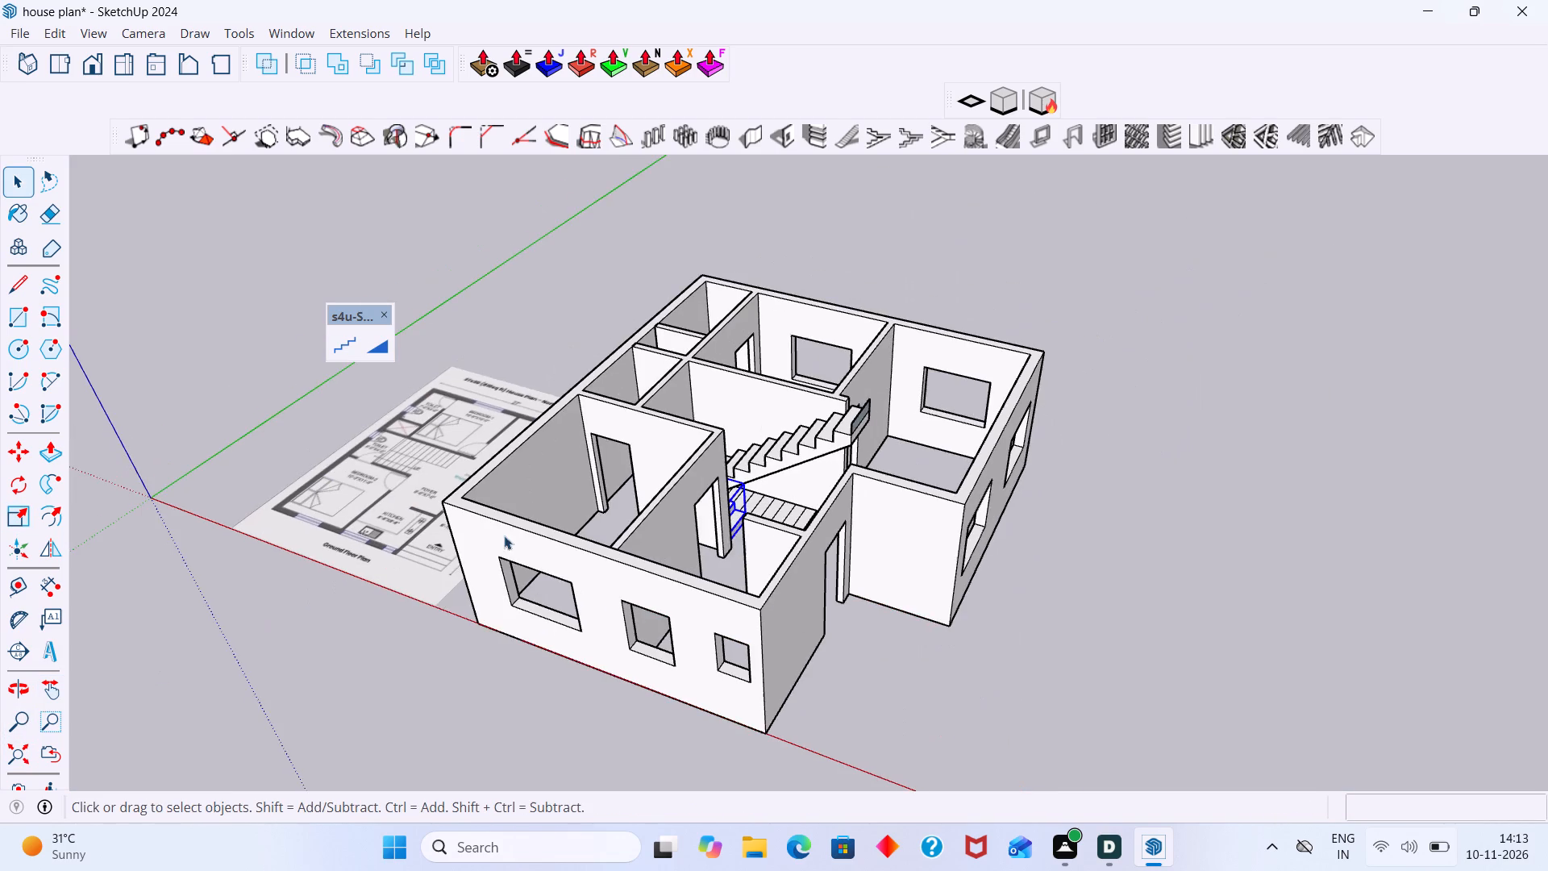
pyautogui.moveTo(657, 494); pyautogui.dragTo(406, 552, button='middle')
pyautogui.scroll(8, 742, 513)
pyautogui.click(726, 702)
pyautogui.scroll(3, 694, 421)
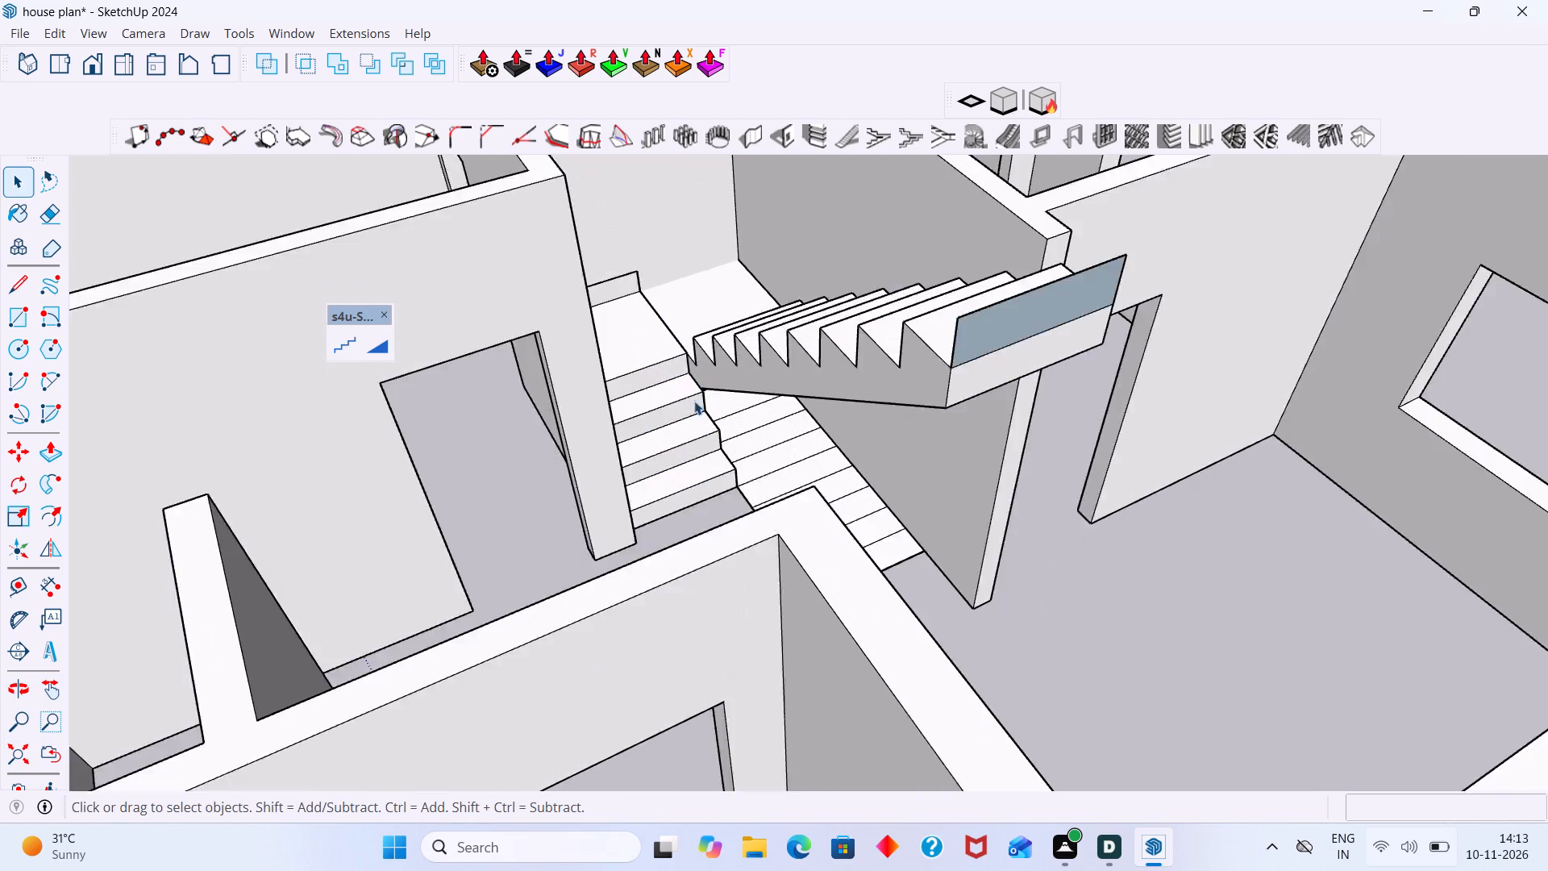
pyautogui.scroll(14, 694, 401)
pyautogui.scroll(-11, 681, 334)
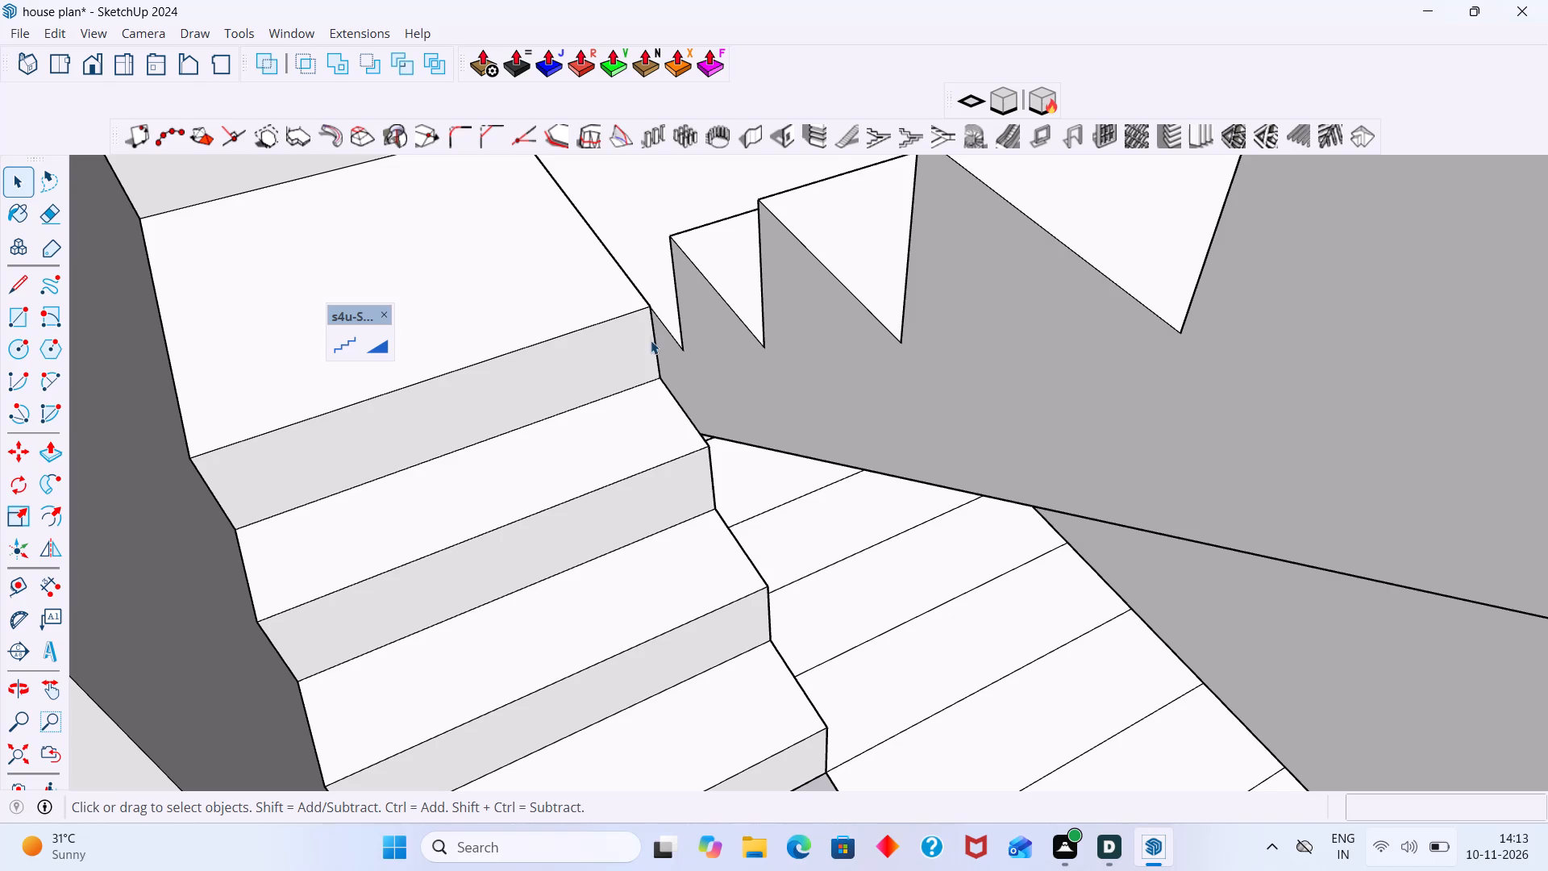
pyautogui.scroll(-4, 651, 340)
pyautogui.moveTo(649, 355); pyautogui.dragTo(666, 516, button='middle')
pyautogui.scroll(-8, 576, 394)
pyautogui.moveTo(578, 370); pyautogui.dragTo(668, 523, button='middle')
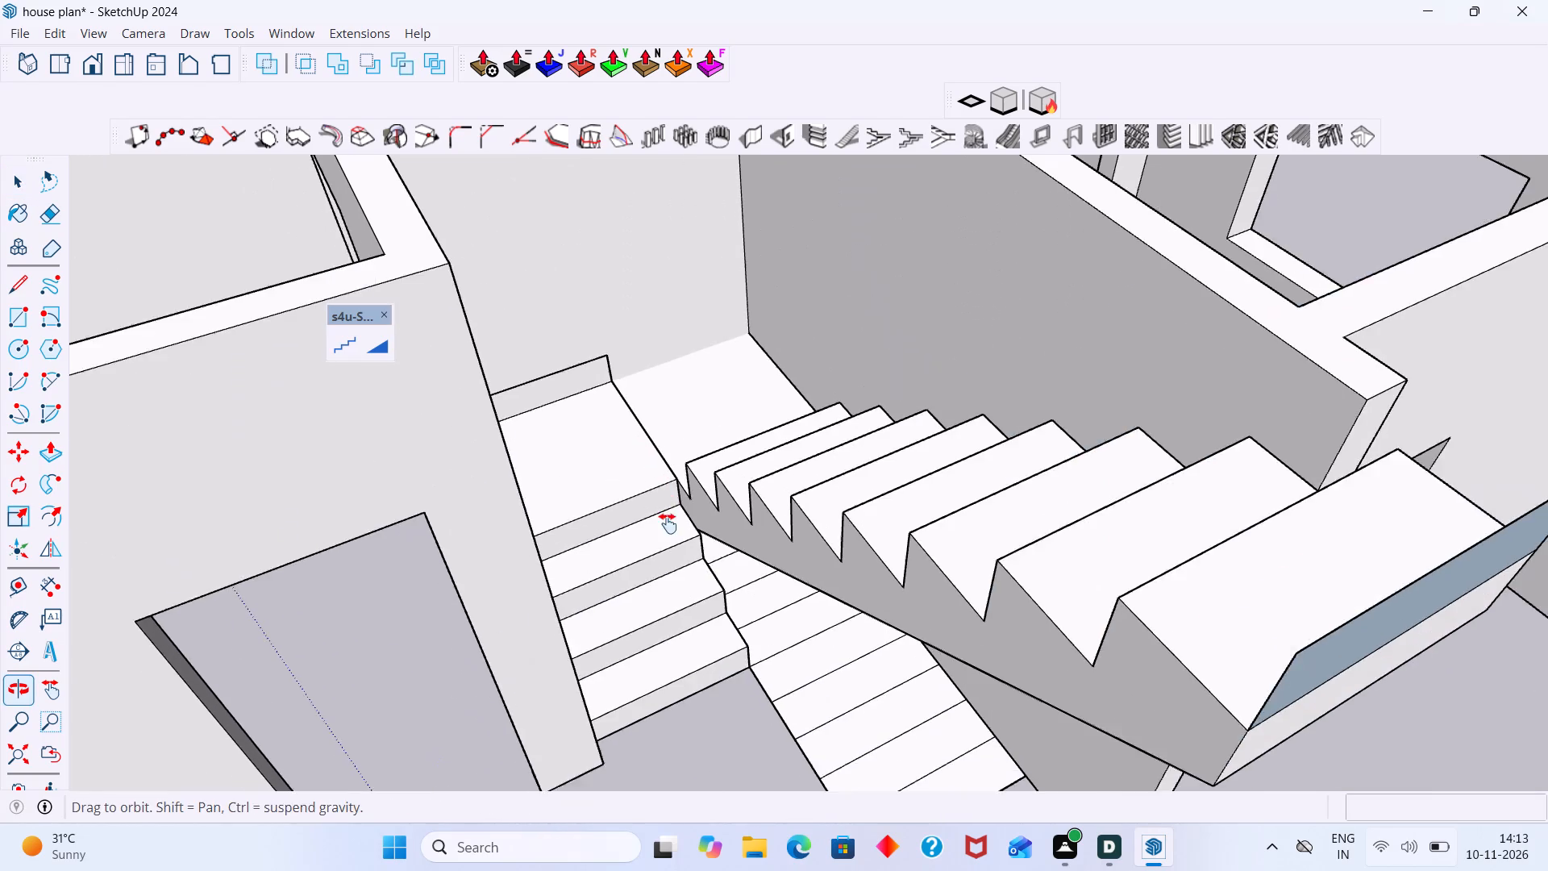
pyautogui.moveTo(668, 523); pyautogui.dragTo(666, 526, button='middle')
pyautogui.scroll(4, 647, 515)
pyautogui.moveTo(701, 538); pyautogui.dragTo(569, 423, button='middle')
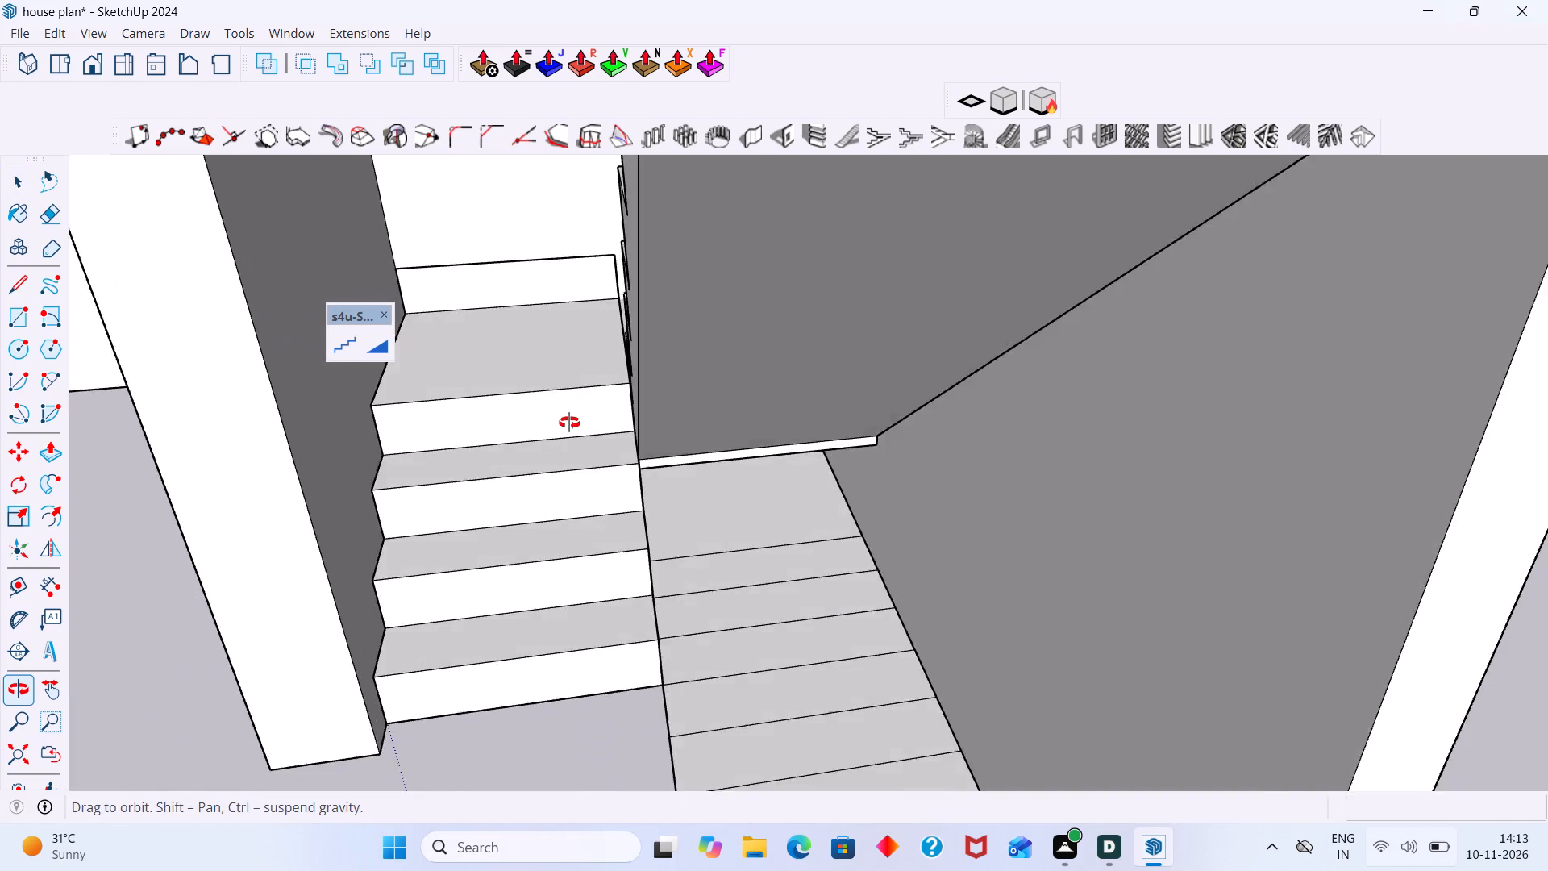
pyautogui.moveTo(569, 423); pyautogui.dragTo(557, 444, button='middle')
pyautogui.scroll(4, 574, 609)
pyautogui.scroll(-5, 569, 617)
pyautogui.moveTo(593, 656); pyautogui.dragTo(695, 645, button='middle')
pyautogui.scroll(-3, 685, 615)
pyautogui.keyDown('shift'); pyautogui.moveTo(701, 568); pyautogui.dragTo(660, 500, button='middle'); pyautogui.keyUp('shift')
pyautogui.scroll(-2, 576, 551)
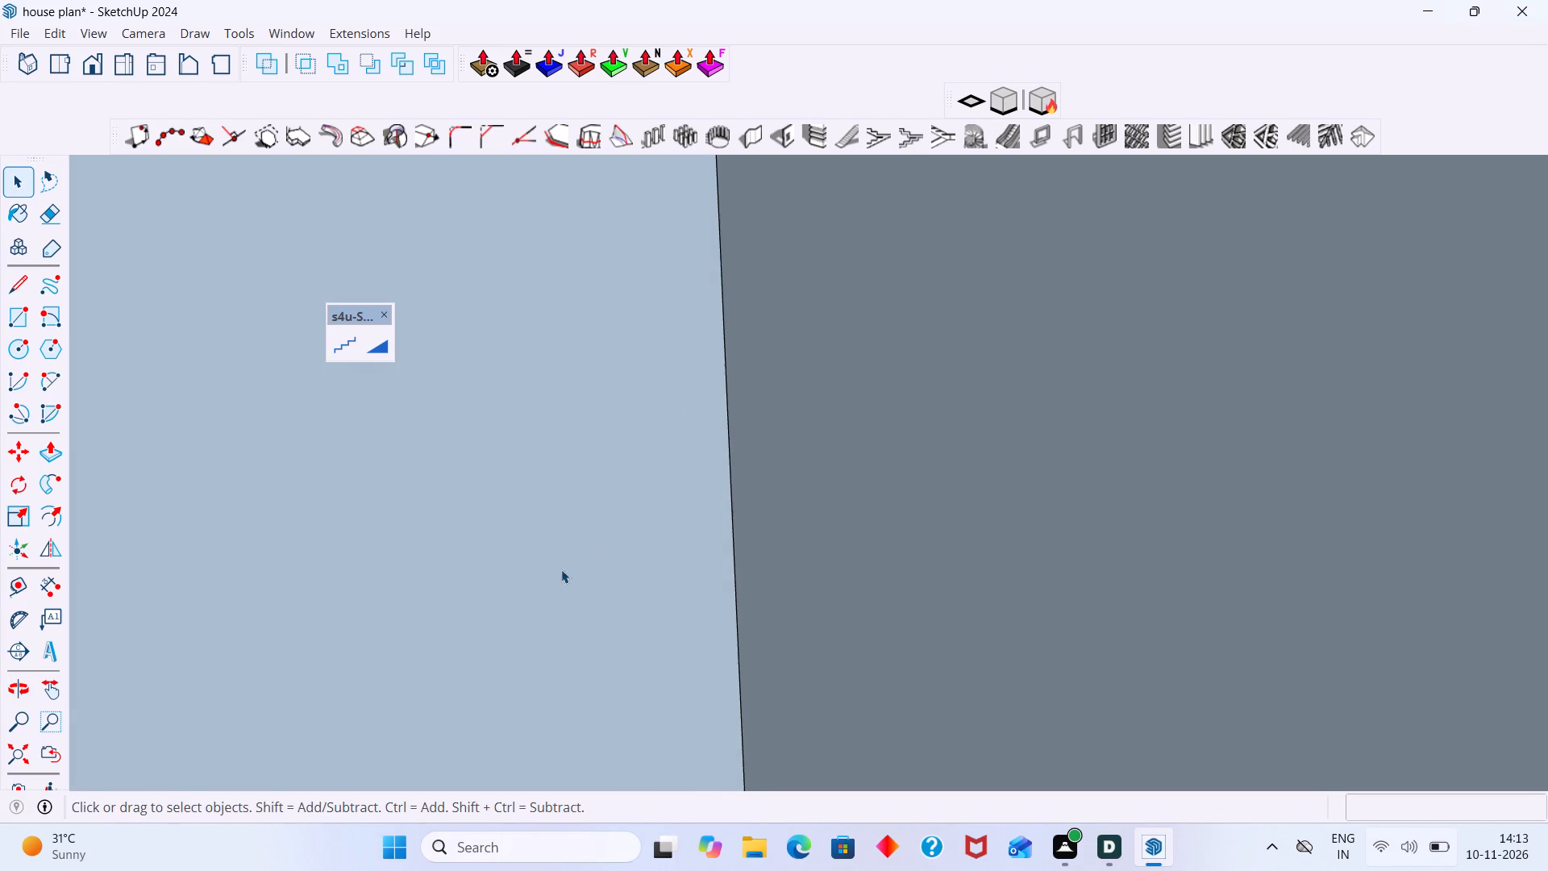
pyautogui.scroll(-7, 561, 569)
pyautogui.click(23, 753)
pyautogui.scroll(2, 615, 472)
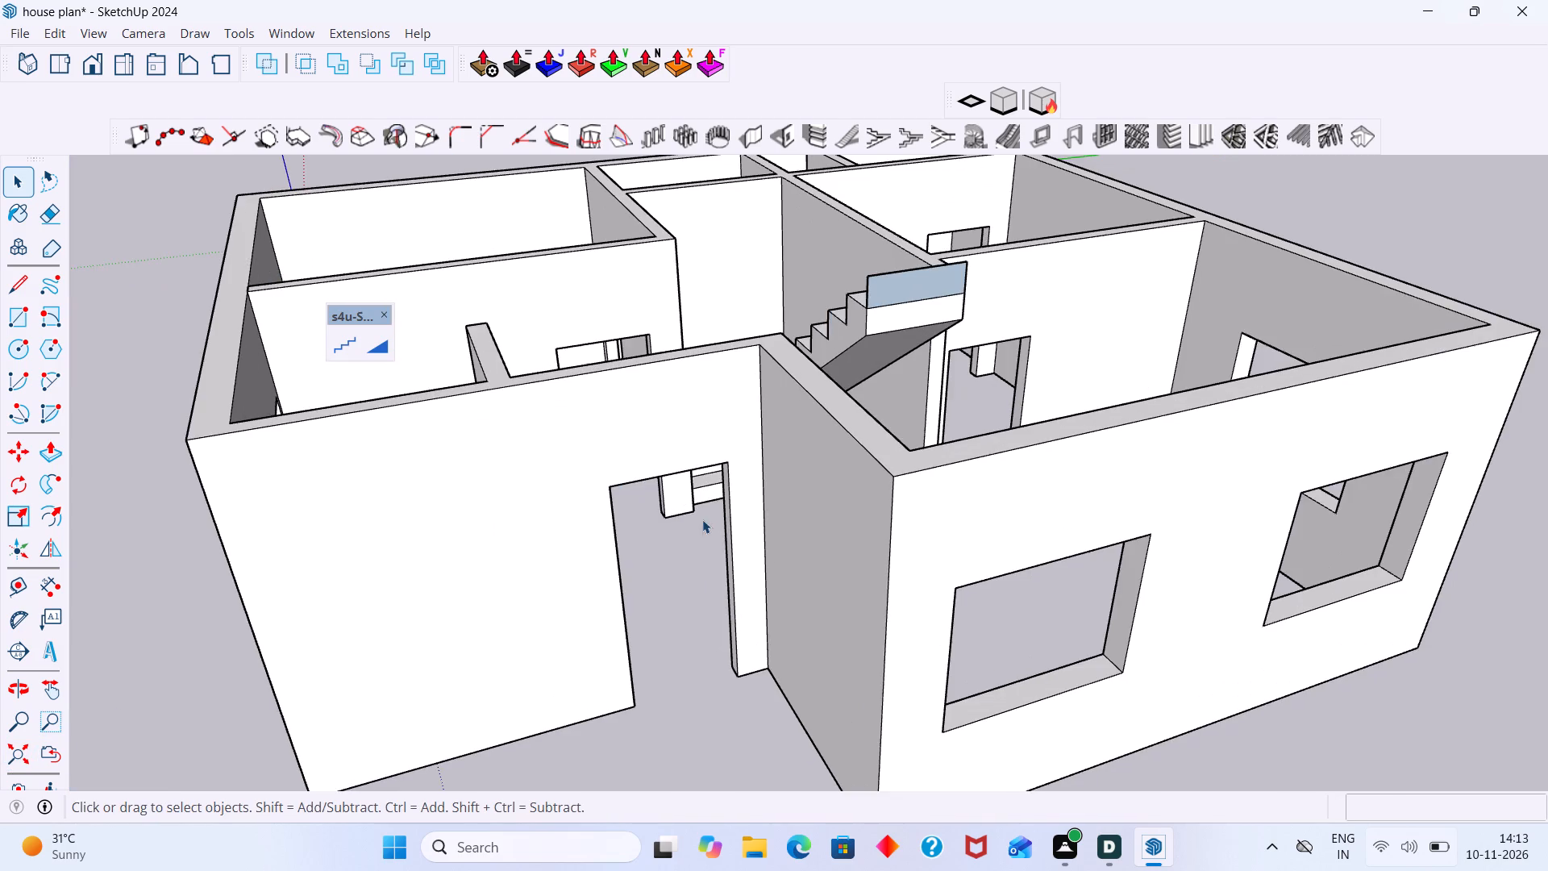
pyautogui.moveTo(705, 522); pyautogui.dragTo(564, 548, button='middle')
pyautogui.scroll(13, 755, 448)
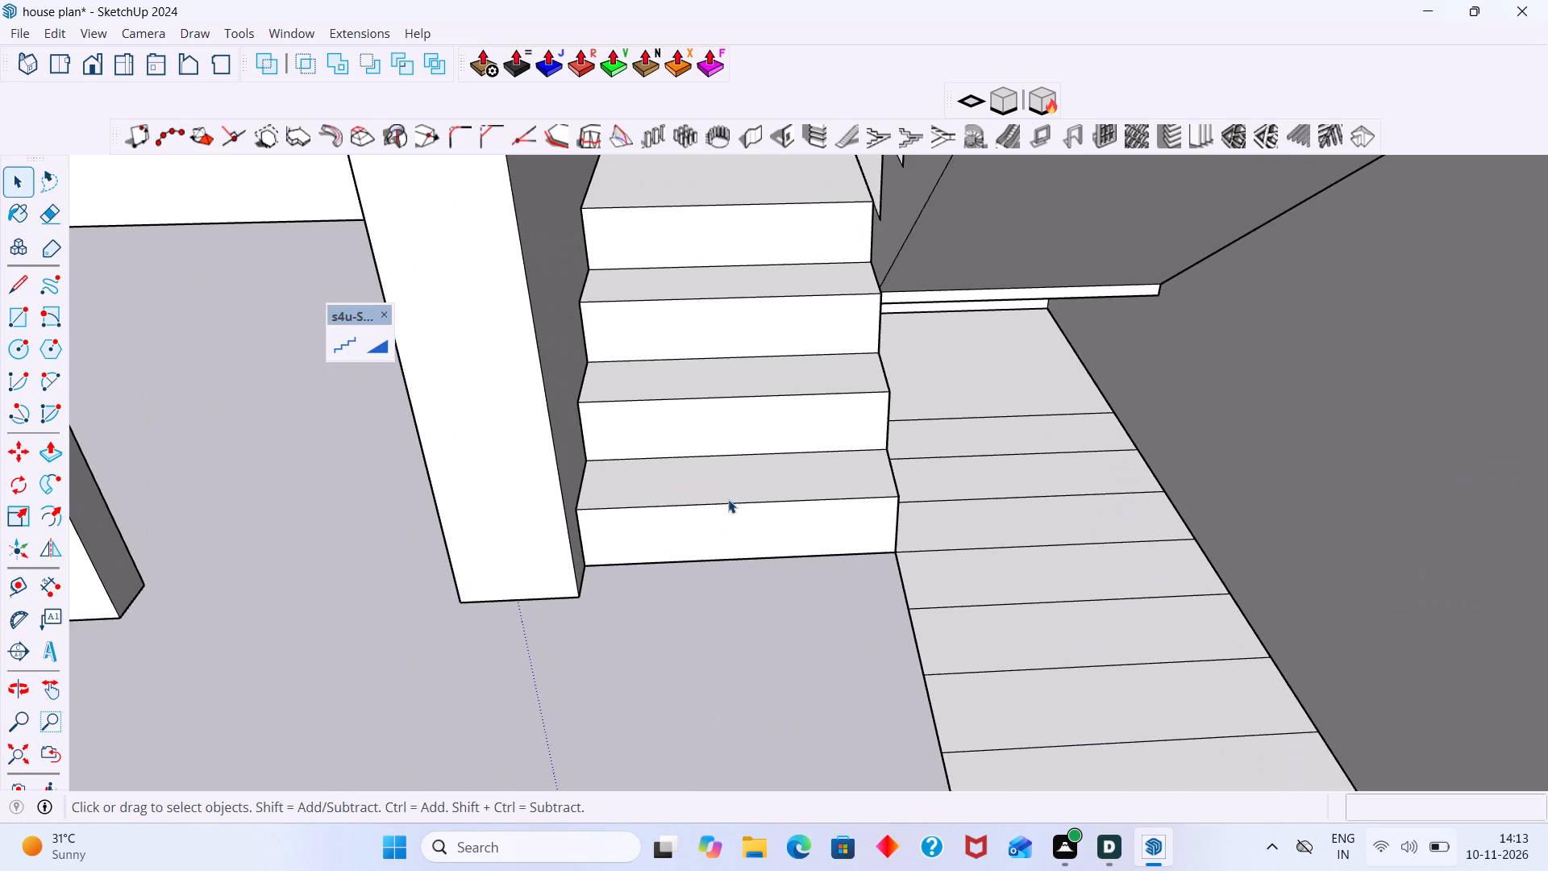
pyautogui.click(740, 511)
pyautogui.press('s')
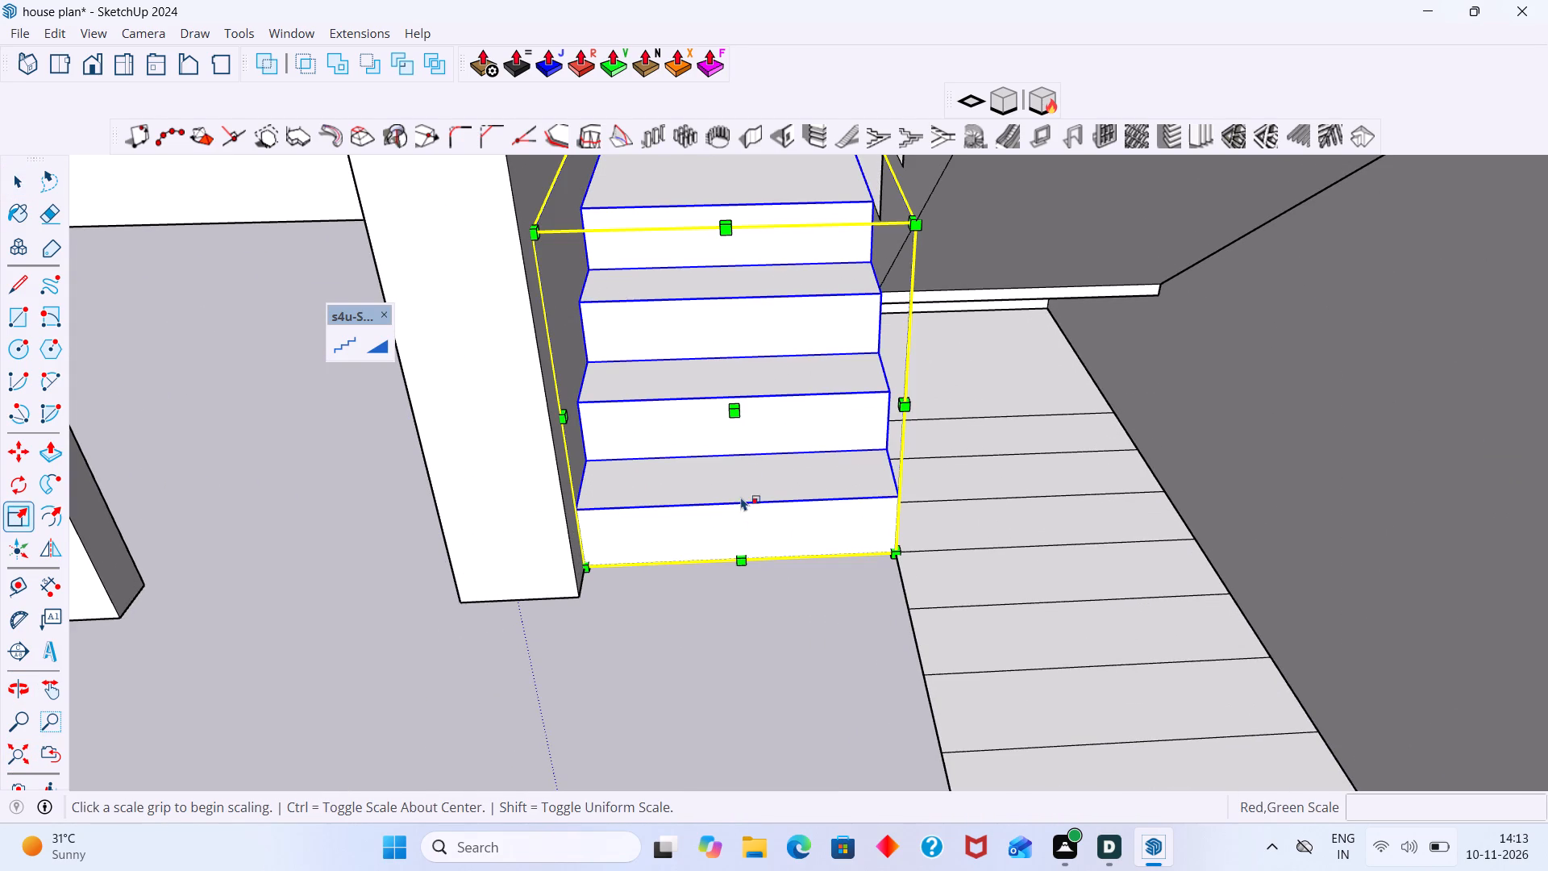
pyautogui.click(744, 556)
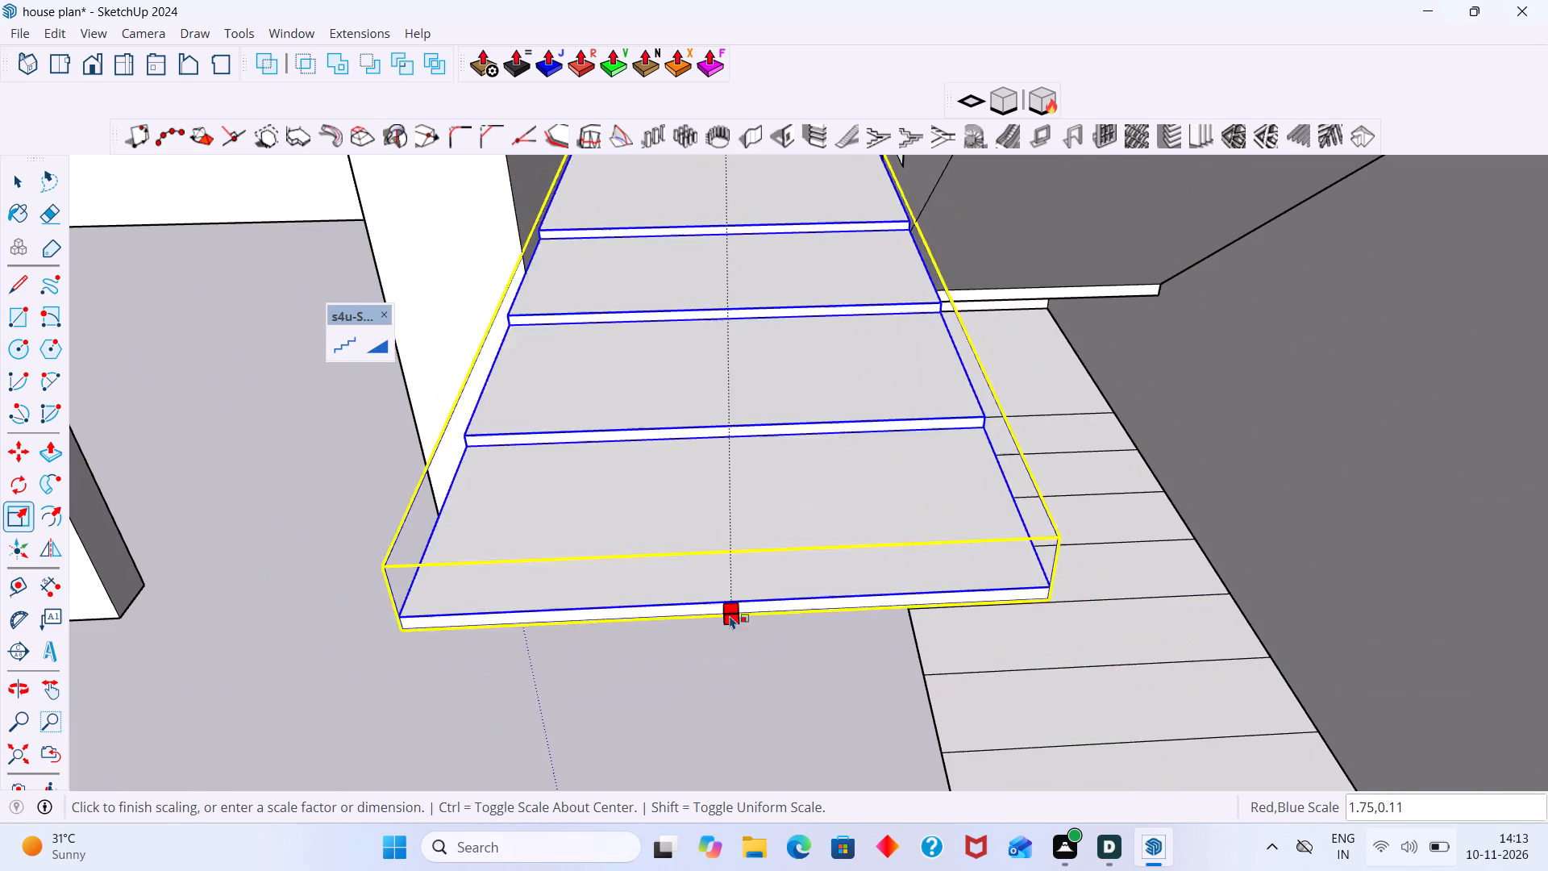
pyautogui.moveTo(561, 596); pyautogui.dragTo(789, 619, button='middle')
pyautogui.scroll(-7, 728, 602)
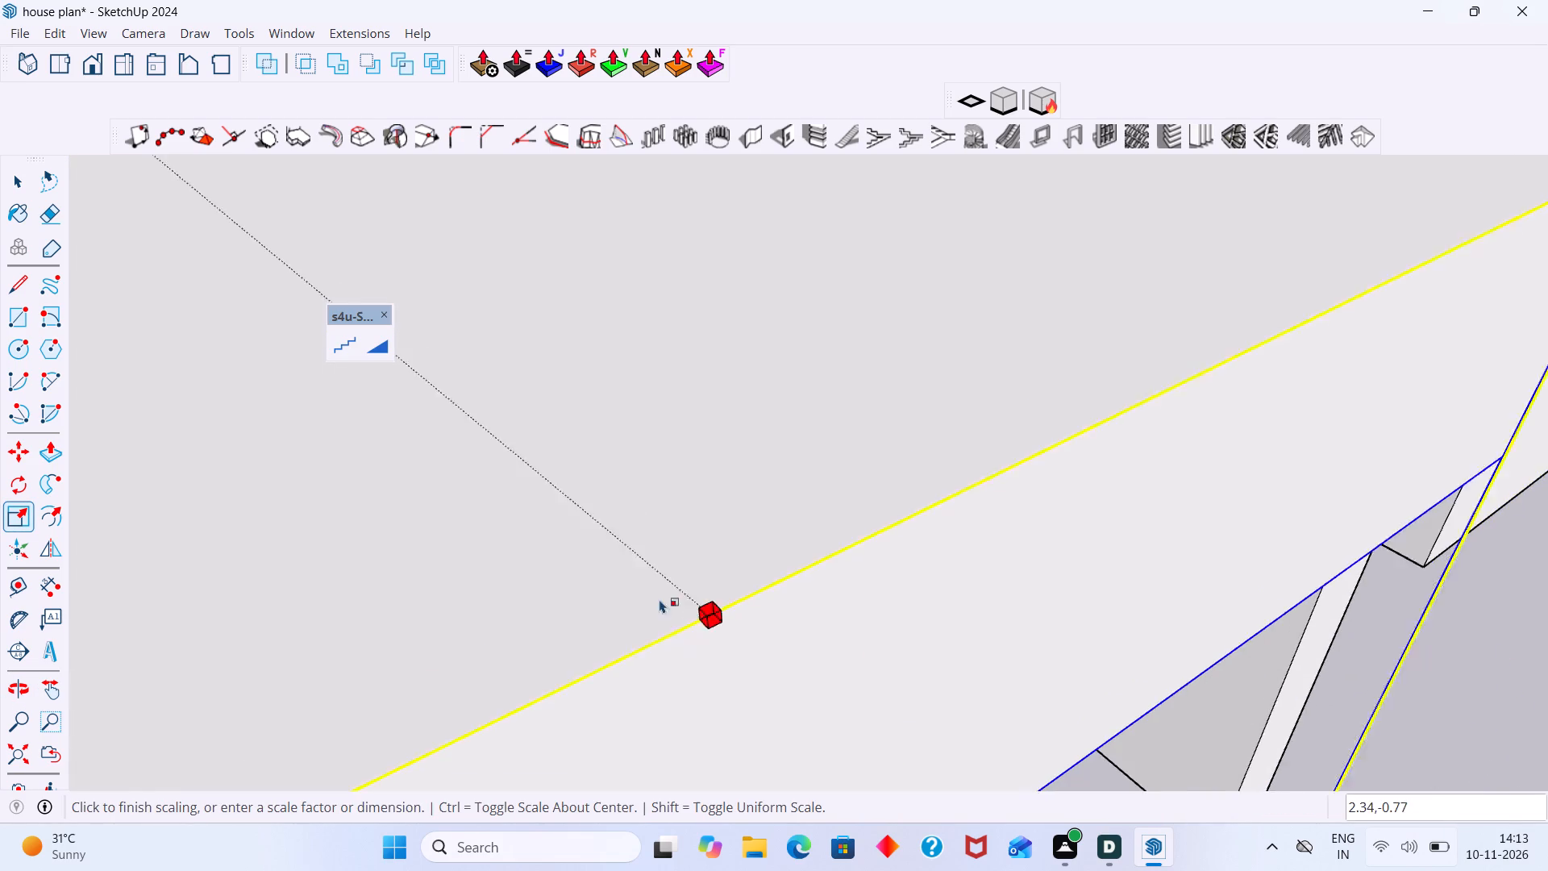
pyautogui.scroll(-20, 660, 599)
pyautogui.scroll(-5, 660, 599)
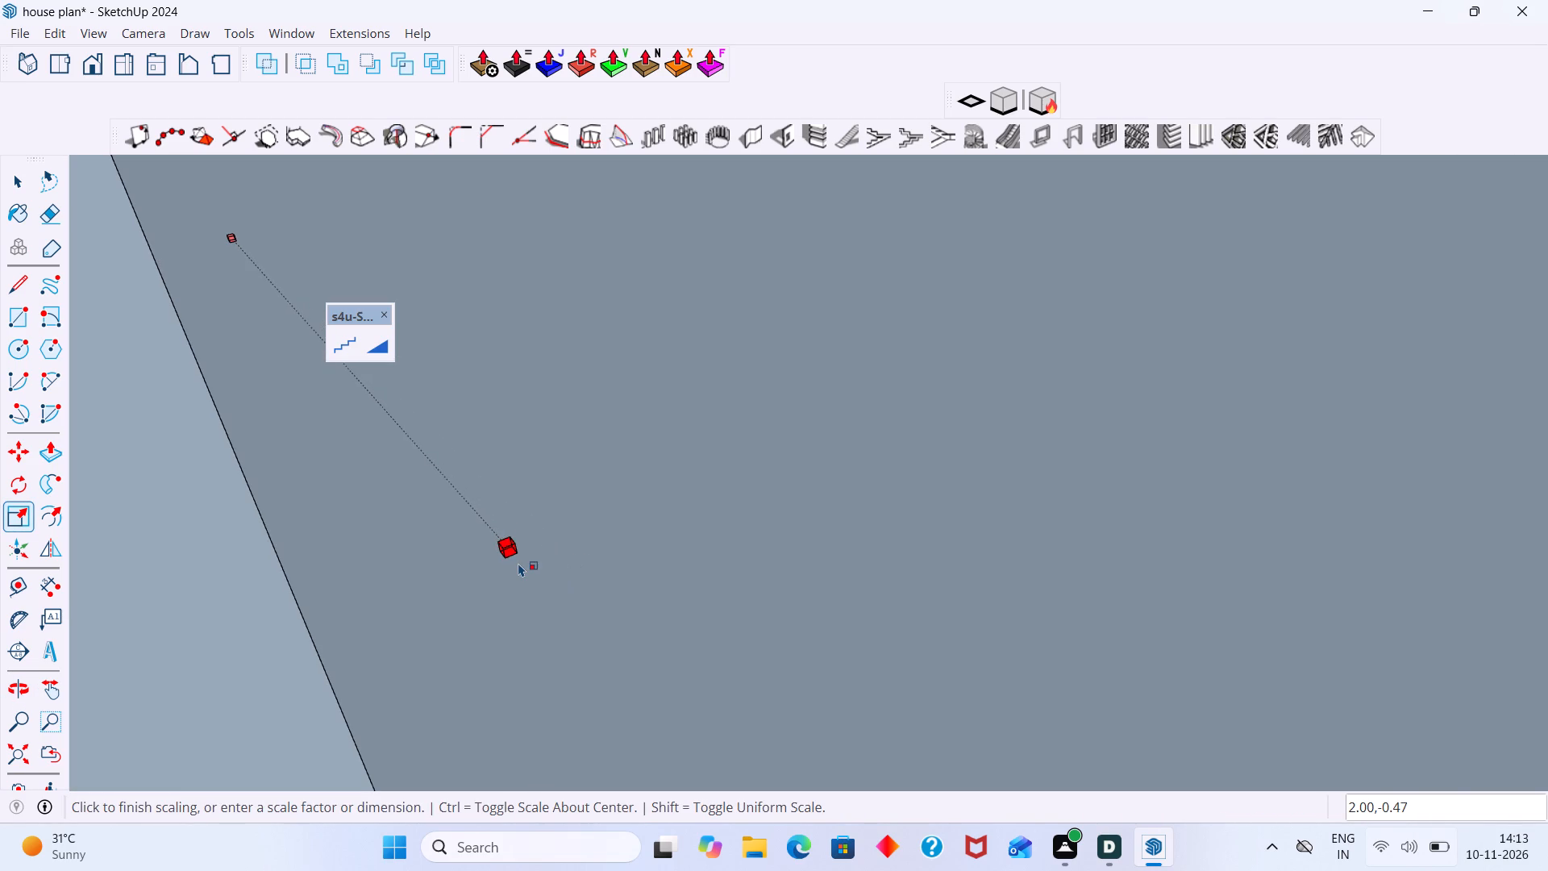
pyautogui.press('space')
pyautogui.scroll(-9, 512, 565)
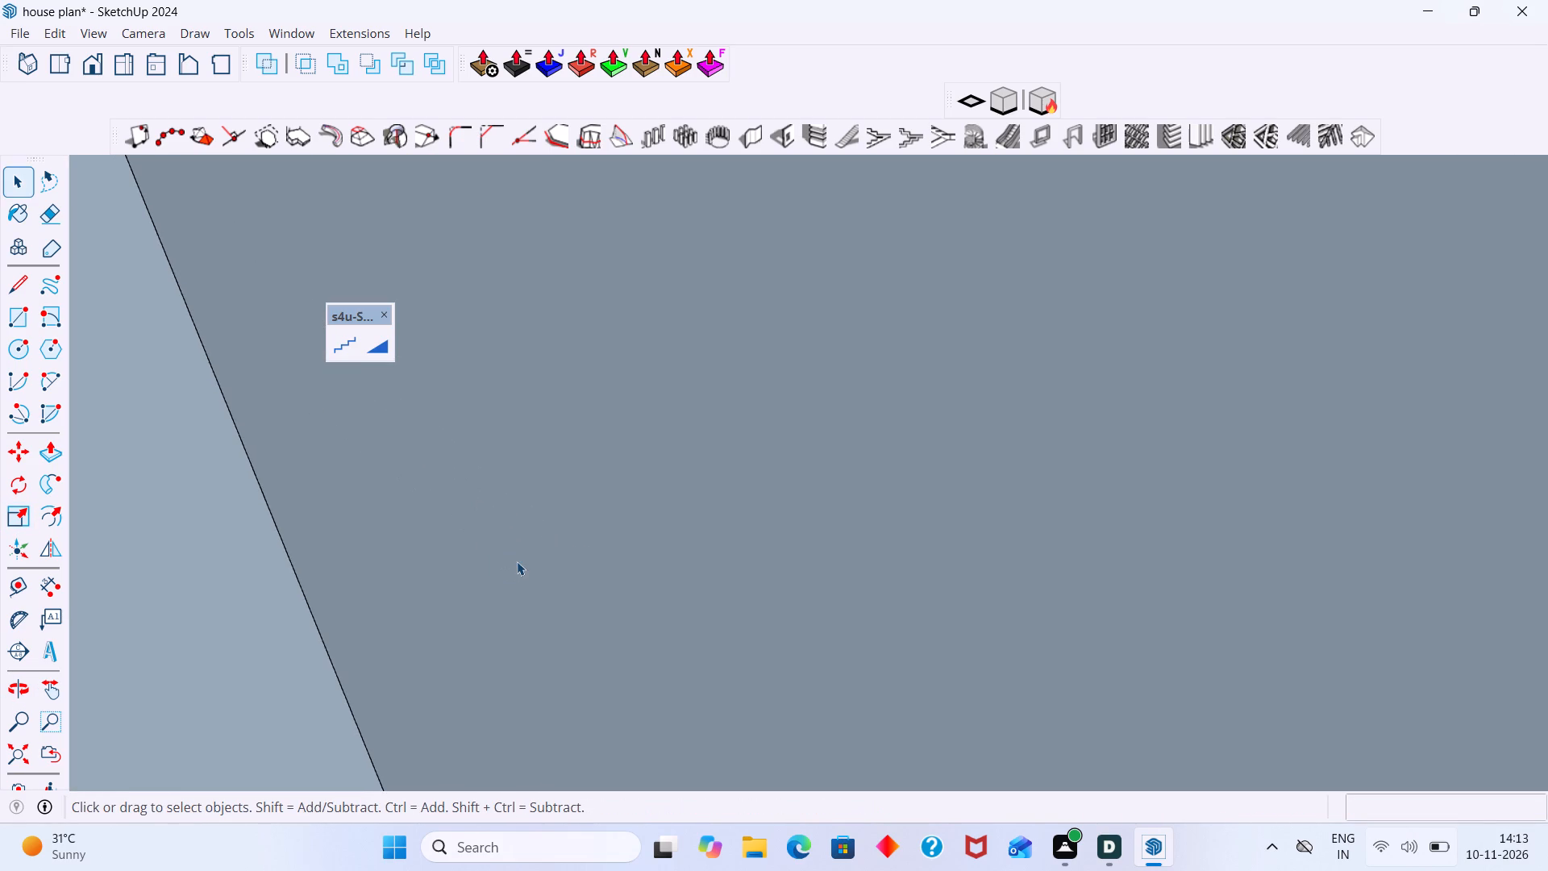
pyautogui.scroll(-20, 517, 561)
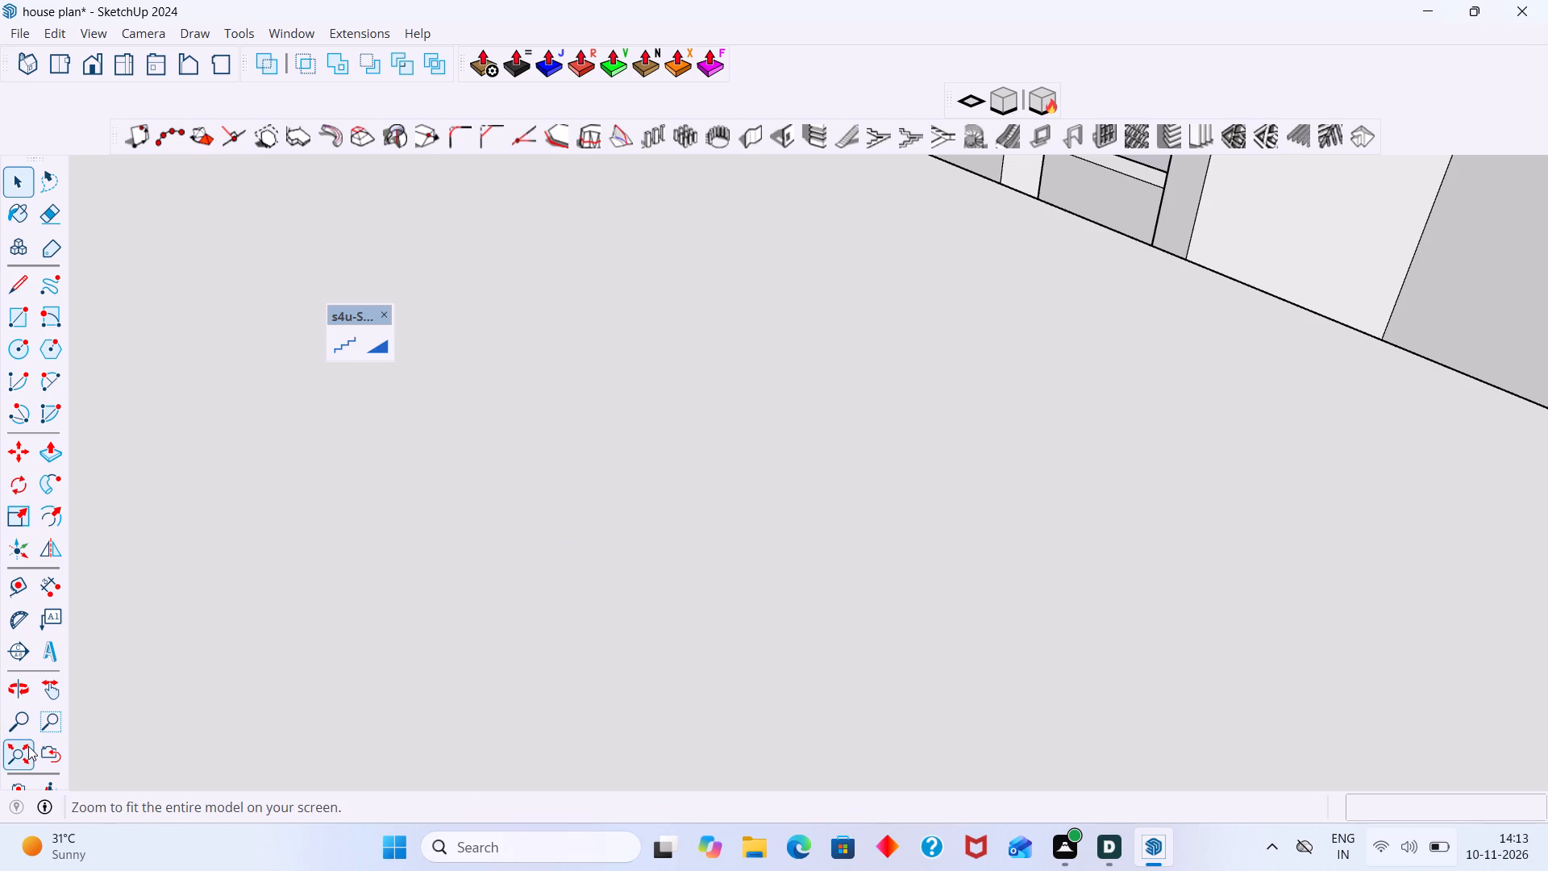
# Scale the short flight by about 1.08 along red, extending its bottom step toward the end of the adjacent wall.
pyautogui.click(28, 746)
pyautogui.scroll(-2, 751, 471)
pyautogui.moveTo(736, 477); pyautogui.dragTo(551, 481, button='middle')
pyautogui.scroll(13, 758, 423)
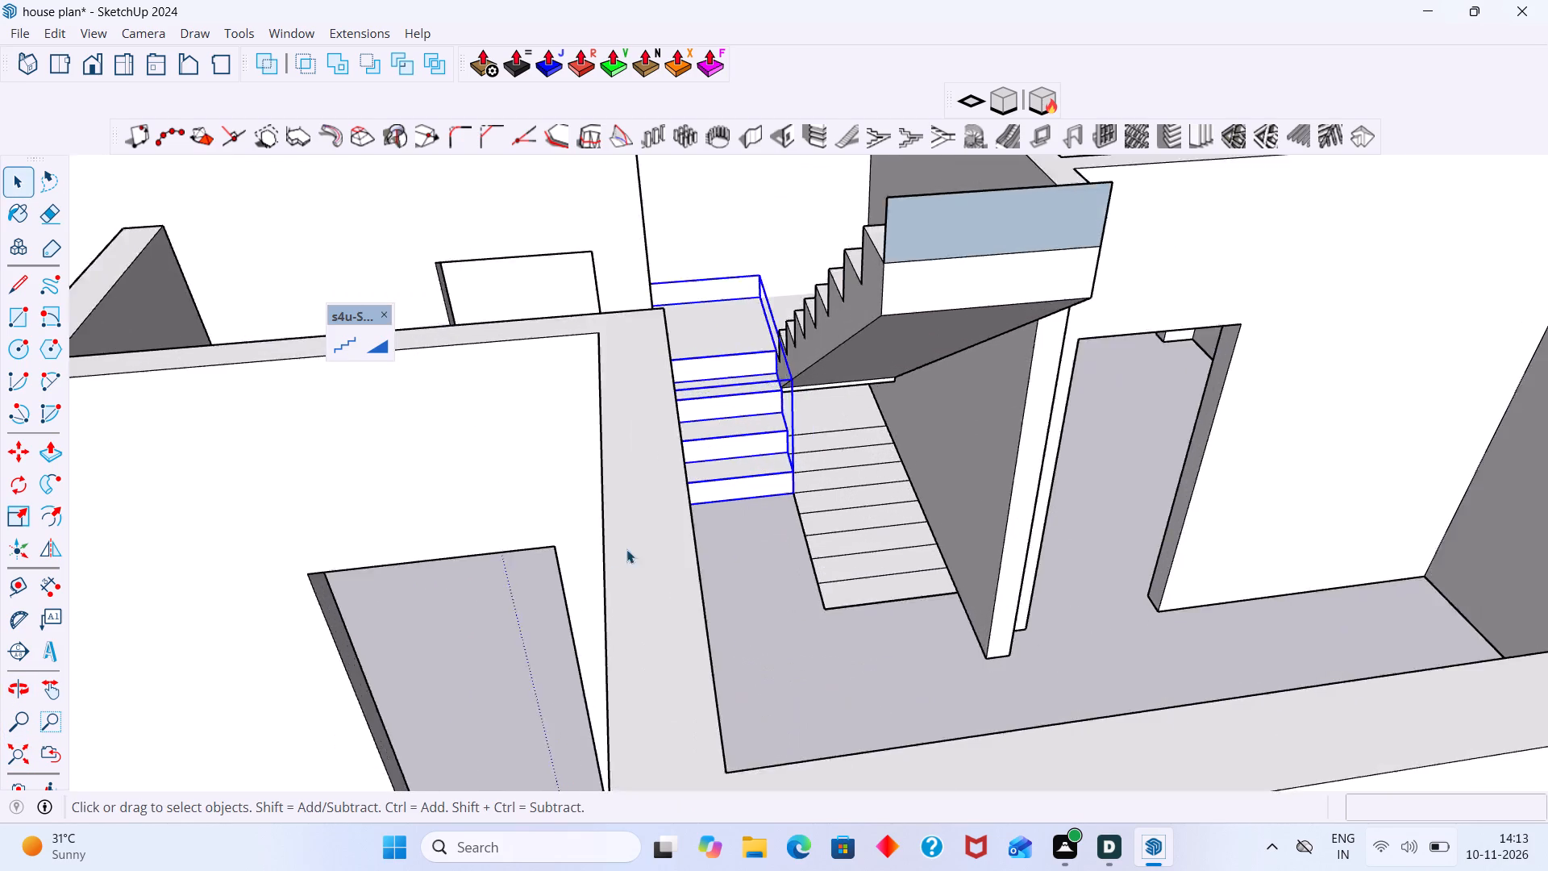
pyautogui.scroll(7, 626, 549)
pyautogui.press('s')
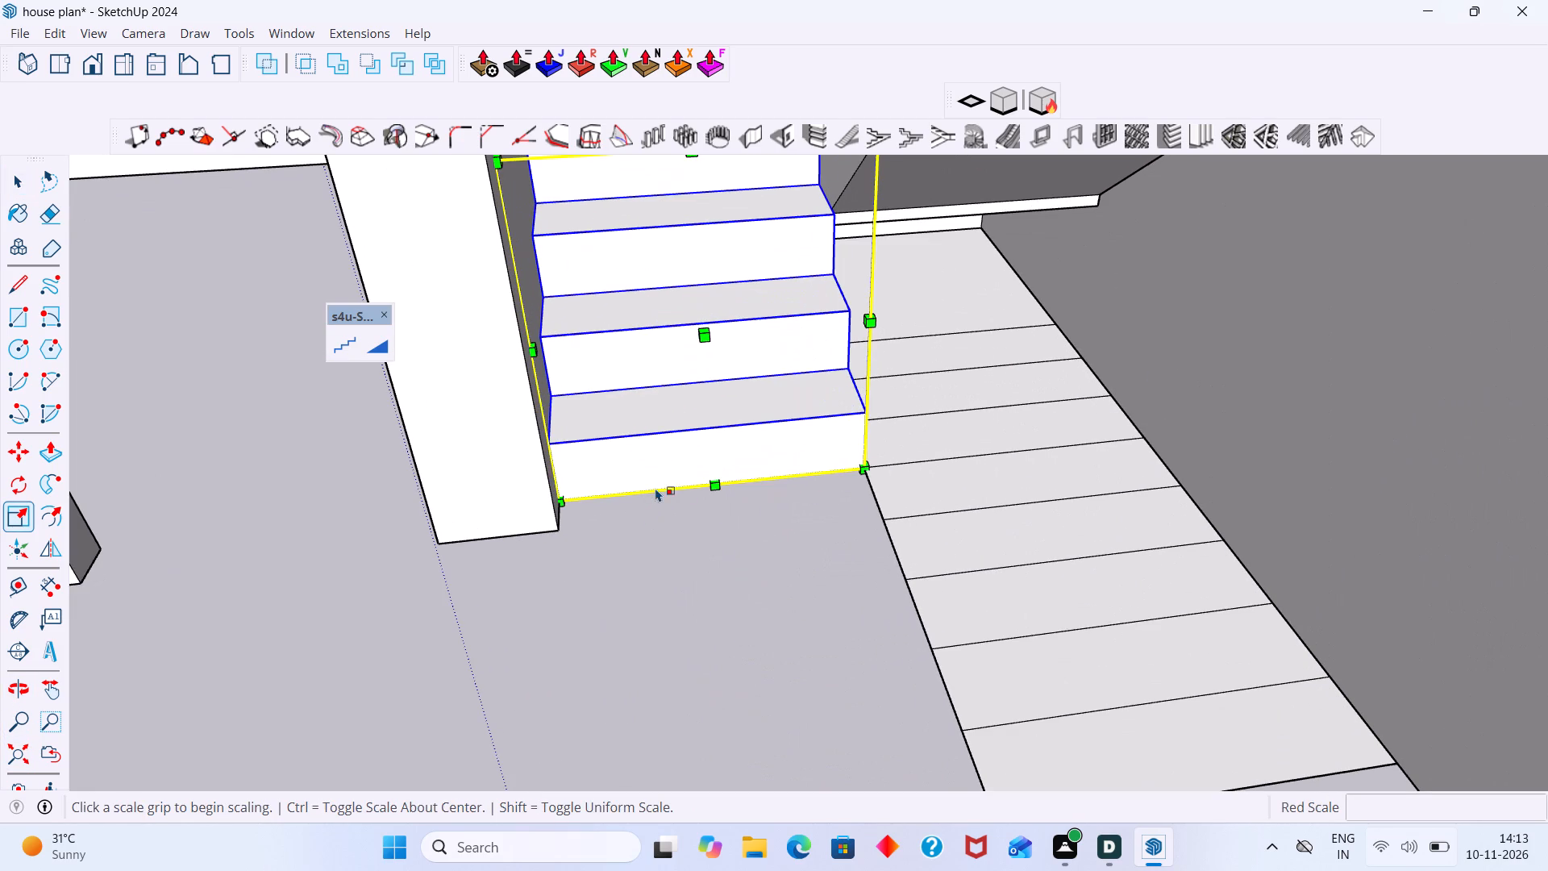
pyautogui.click(699, 336)
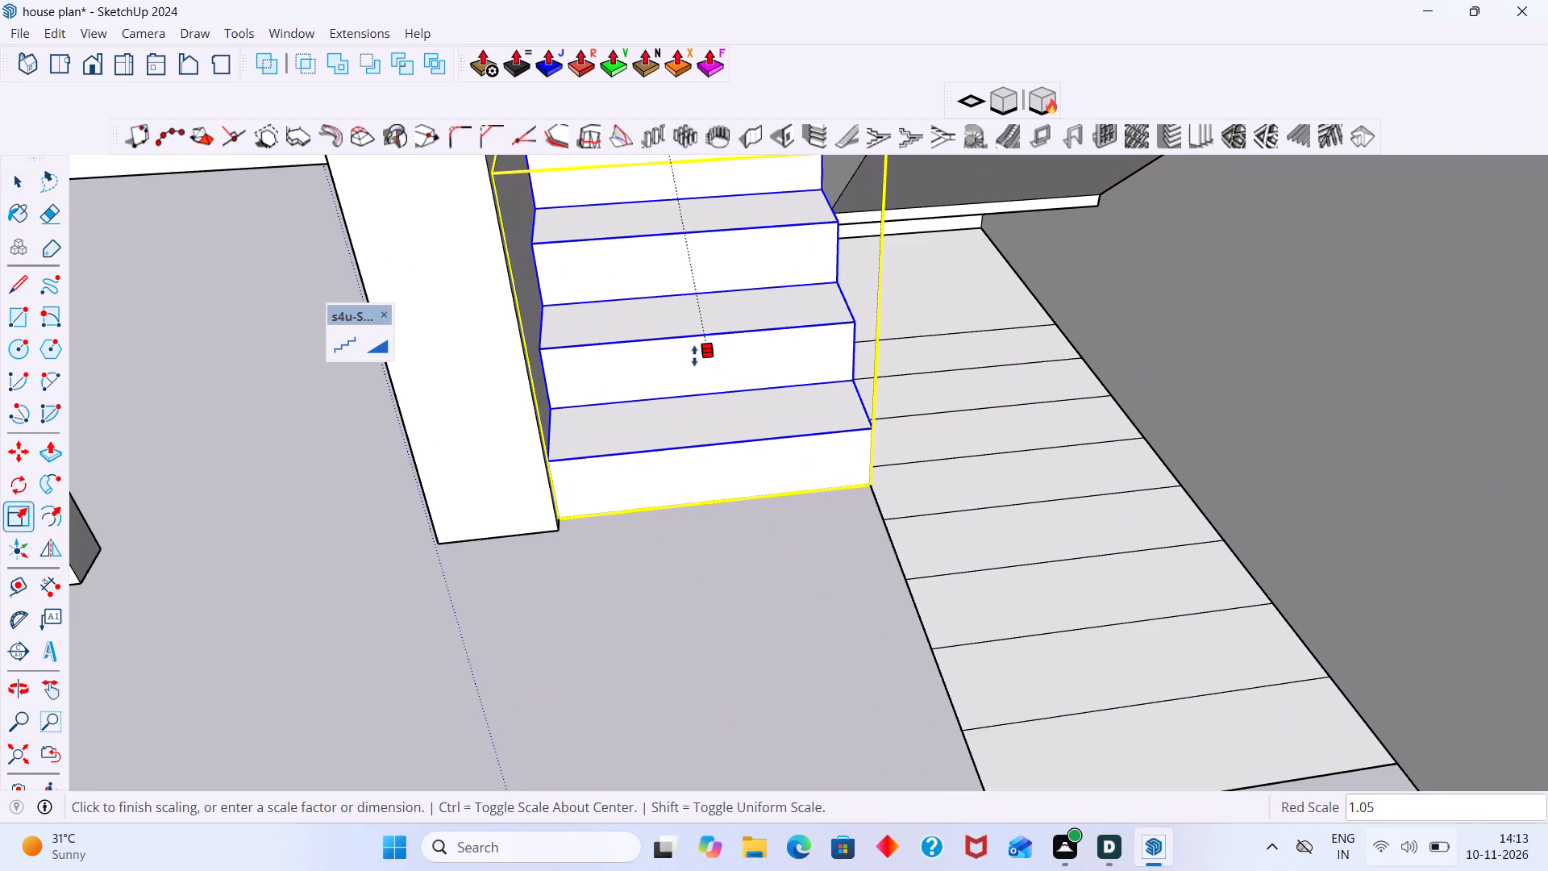
pyautogui.click(693, 365)
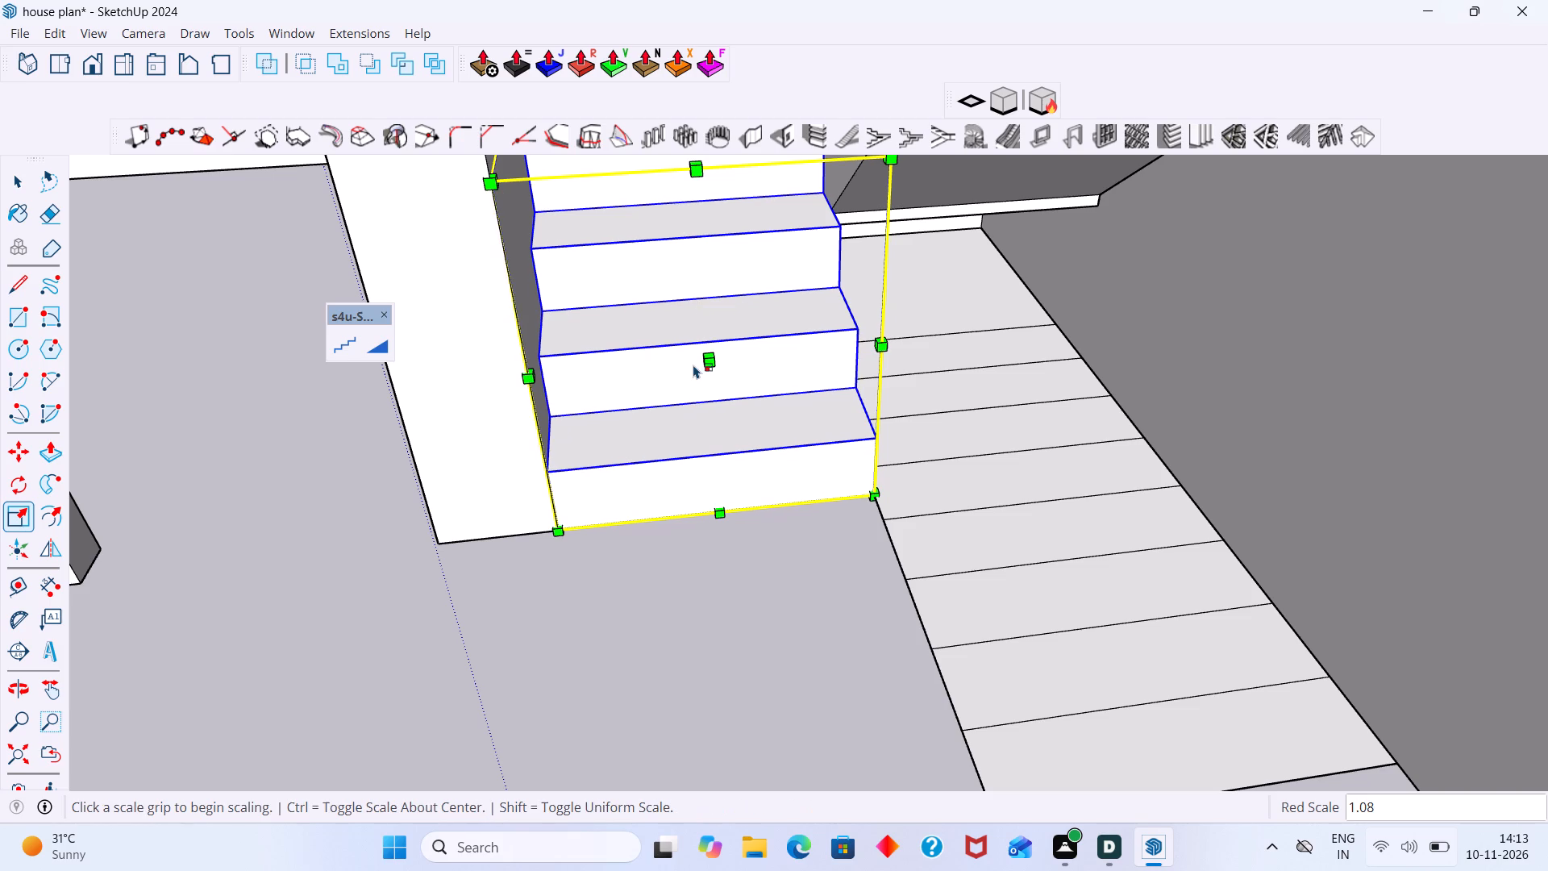
pyautogui.press('space')
pyautogui.click(752, 565)
# Examine the lengthened short flight's bottom steps against the adjacent wall and the longer flight.
pyautogui.scroll(-5, 759, 527)
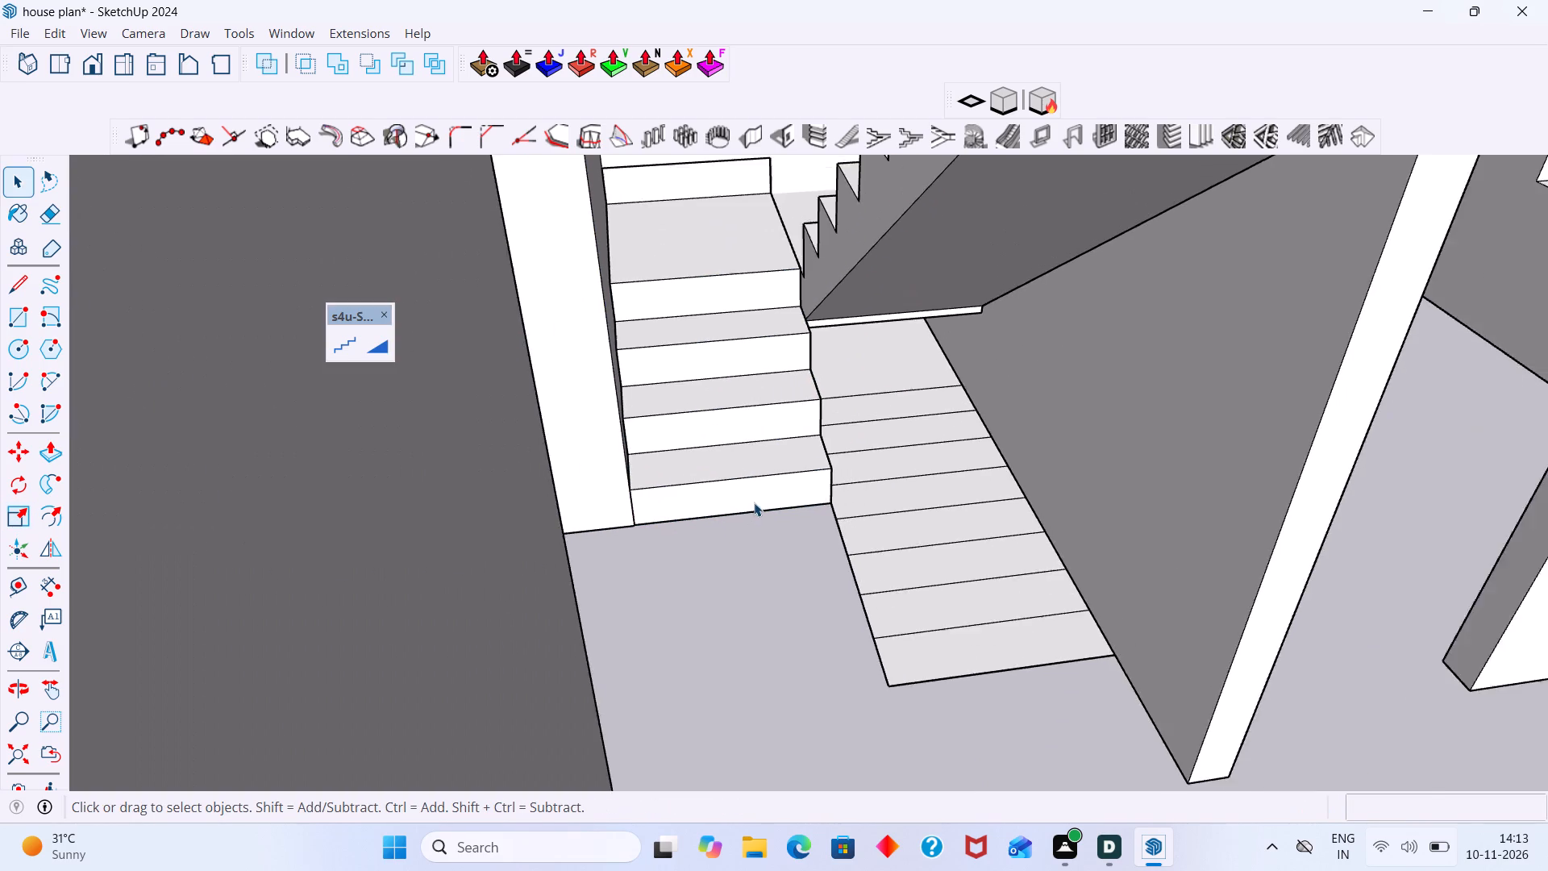
pyautogui.scroll(2, 754, 500)
pyautogui.scroll(-2, 757, 496)
pyautogui.moveTo(754, 496); pyautogui.dragTo(527, 460, button='middle')
pyautogui.scroll(2, 687, 398)
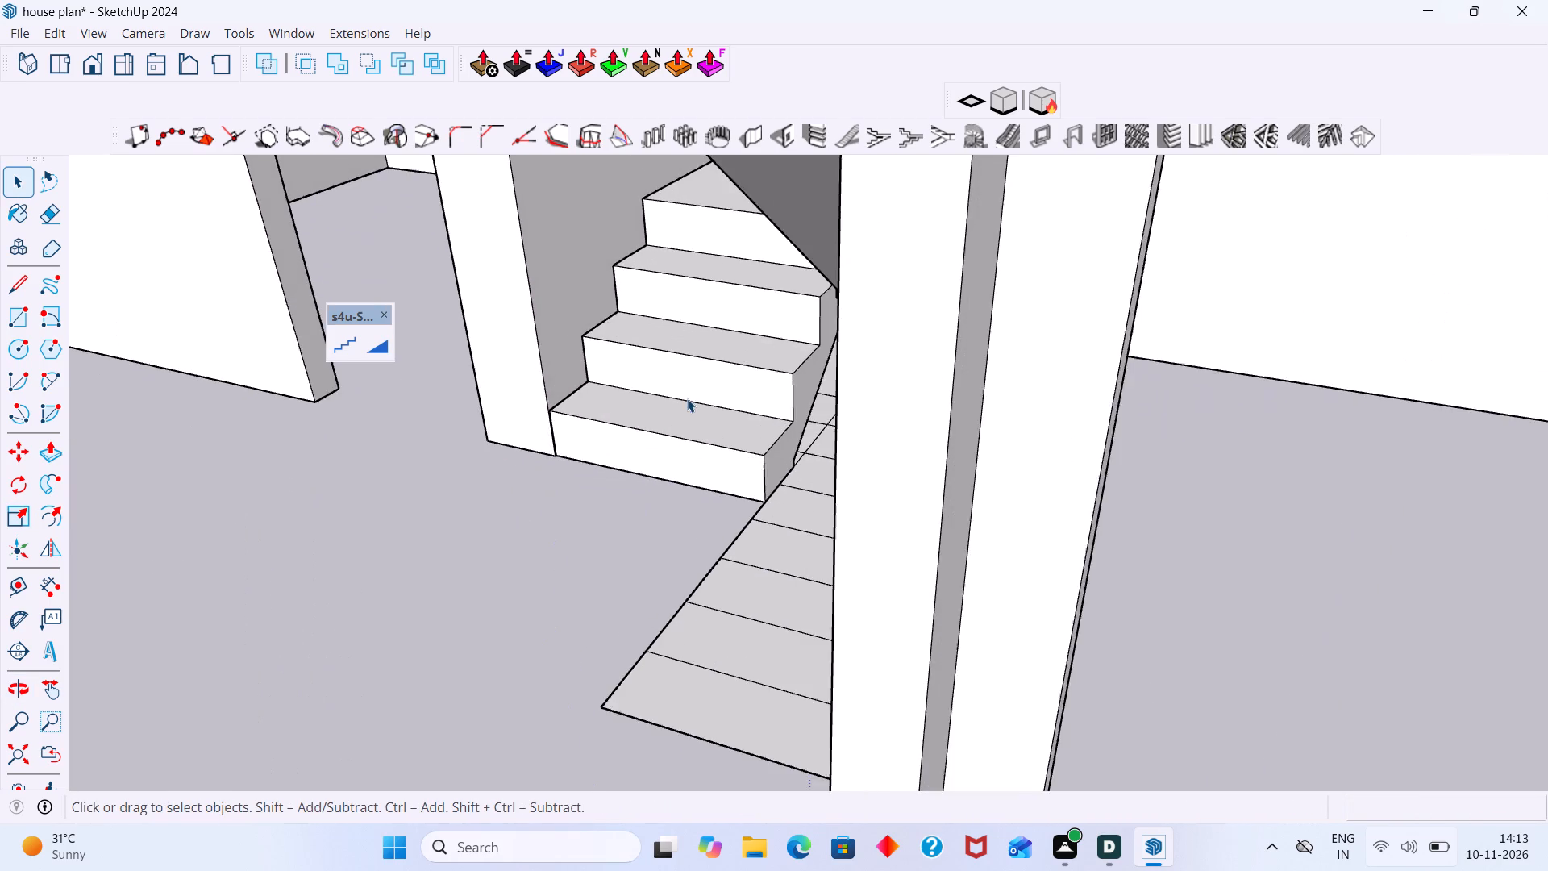
pyautogui.scroll(3, 665, 416)
pyautogui.scroll(-6, 764, 260)
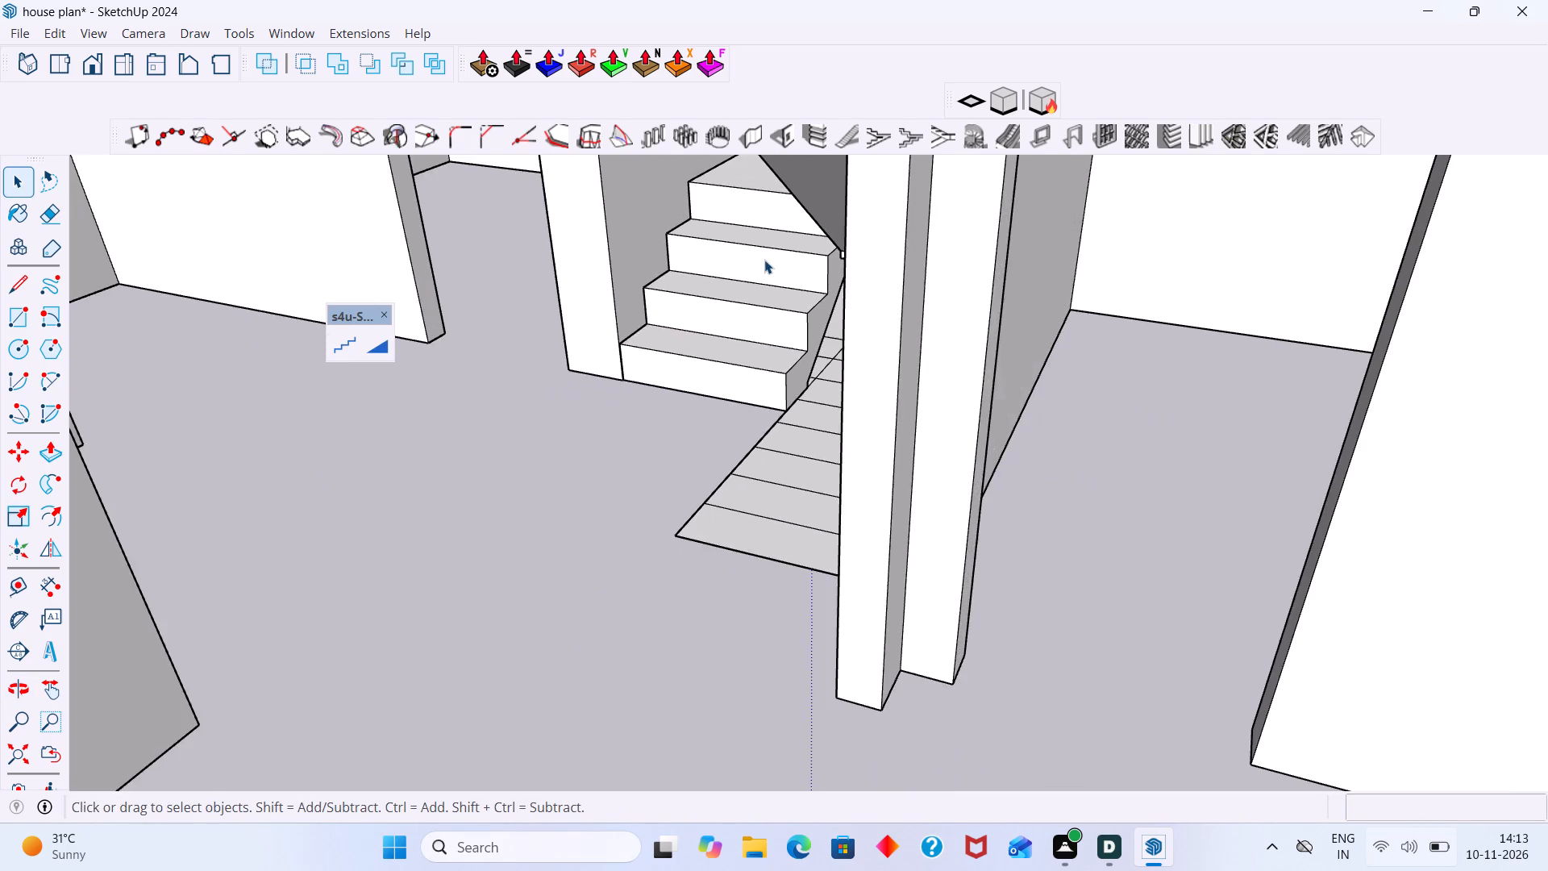
pyautogui.moveTo(764, 260); pyautogui.dragTo(917, 290, button='middle')
pyautogui.scroll(3, 889, 257)
pyautogui.scroll(-13, 870, 267)
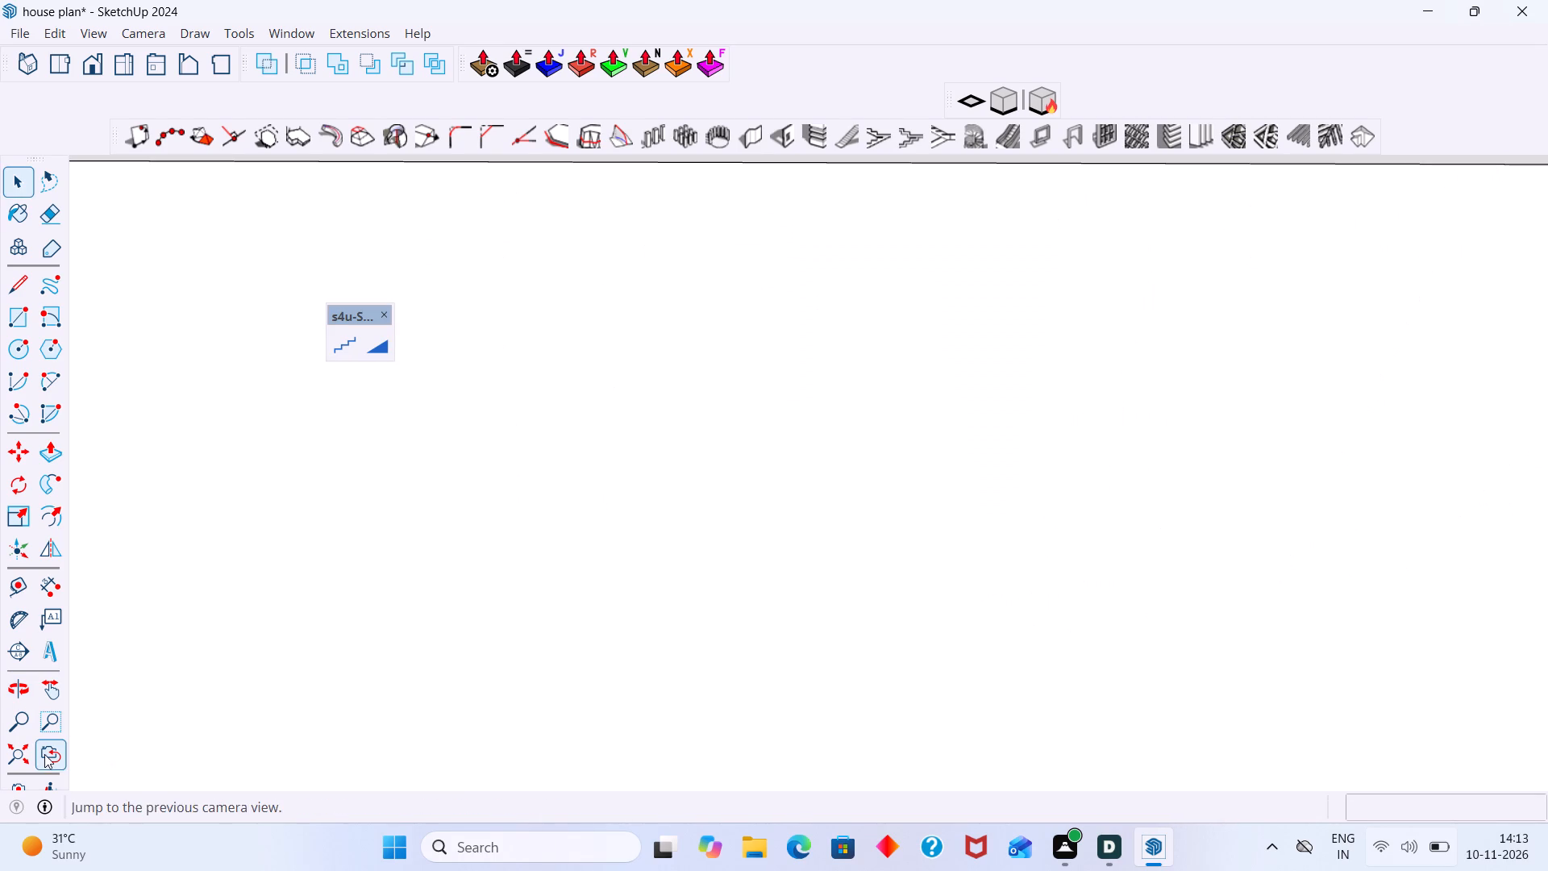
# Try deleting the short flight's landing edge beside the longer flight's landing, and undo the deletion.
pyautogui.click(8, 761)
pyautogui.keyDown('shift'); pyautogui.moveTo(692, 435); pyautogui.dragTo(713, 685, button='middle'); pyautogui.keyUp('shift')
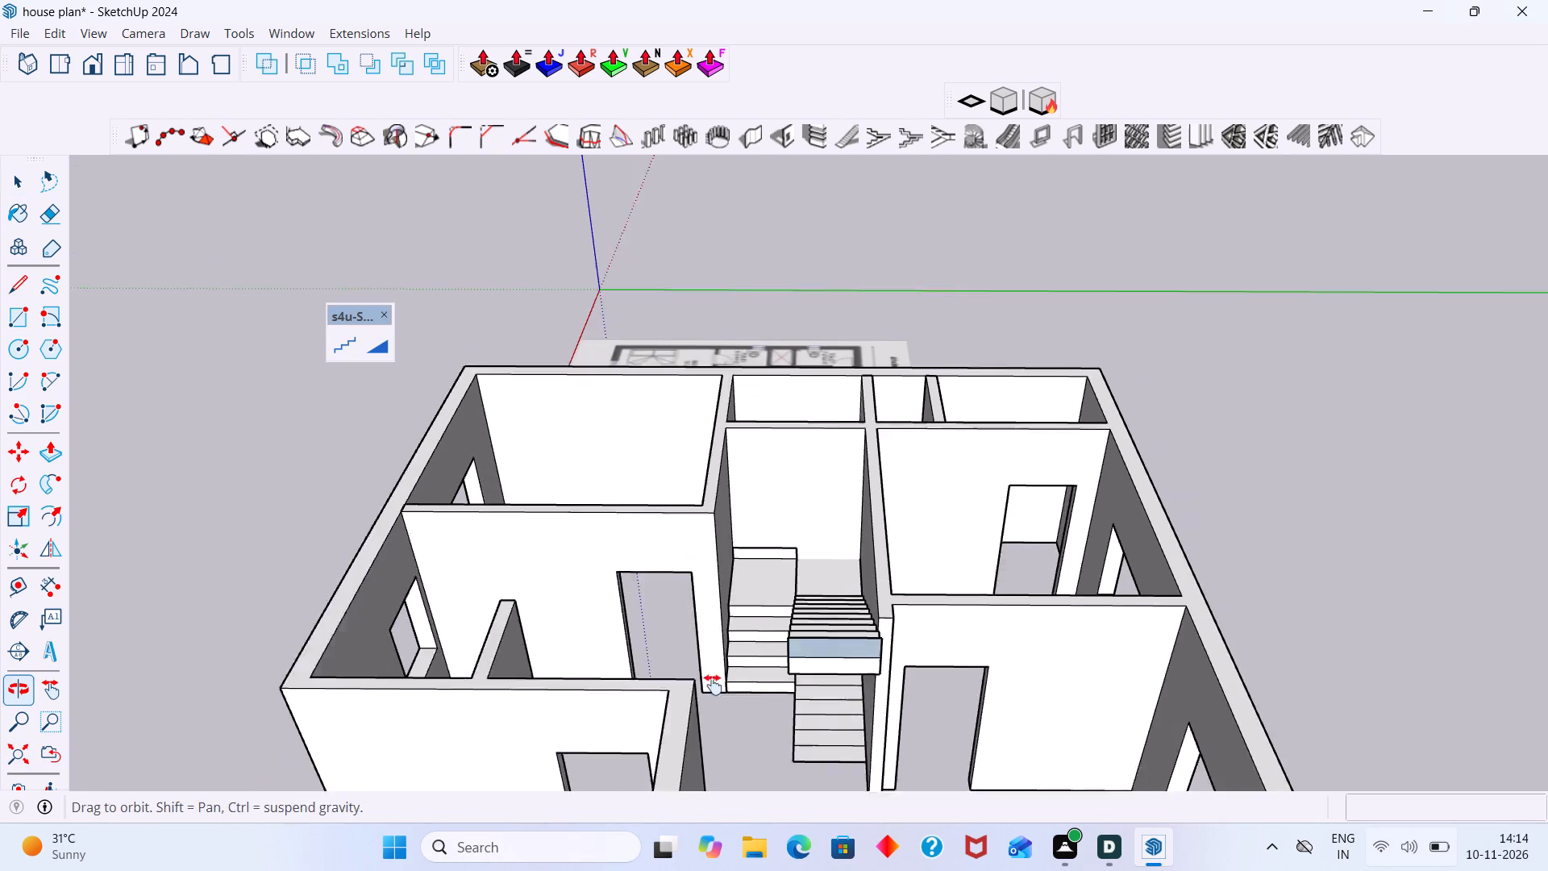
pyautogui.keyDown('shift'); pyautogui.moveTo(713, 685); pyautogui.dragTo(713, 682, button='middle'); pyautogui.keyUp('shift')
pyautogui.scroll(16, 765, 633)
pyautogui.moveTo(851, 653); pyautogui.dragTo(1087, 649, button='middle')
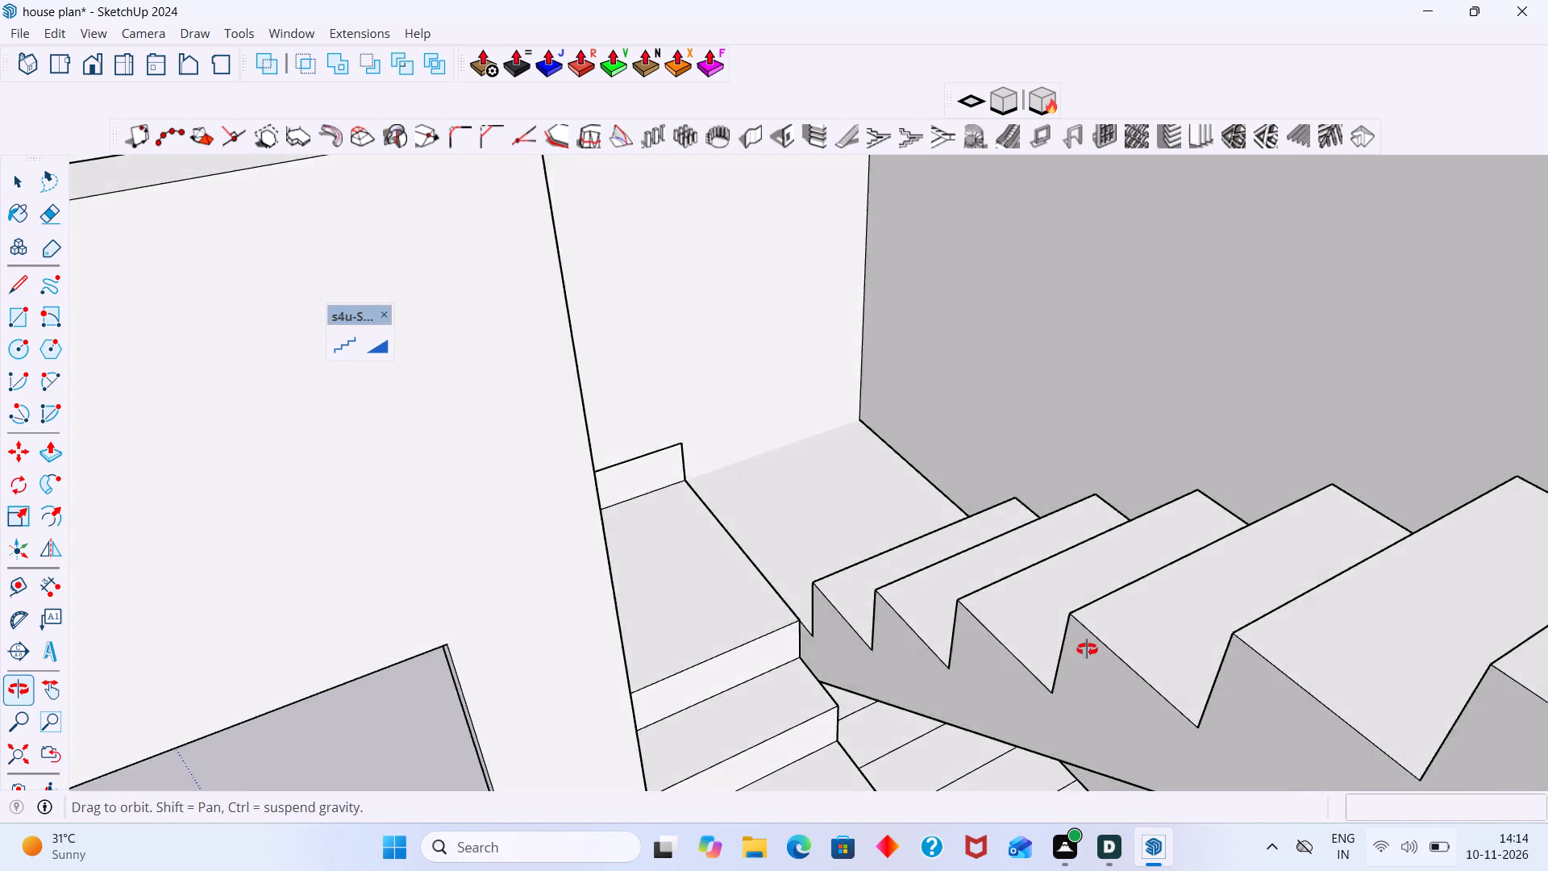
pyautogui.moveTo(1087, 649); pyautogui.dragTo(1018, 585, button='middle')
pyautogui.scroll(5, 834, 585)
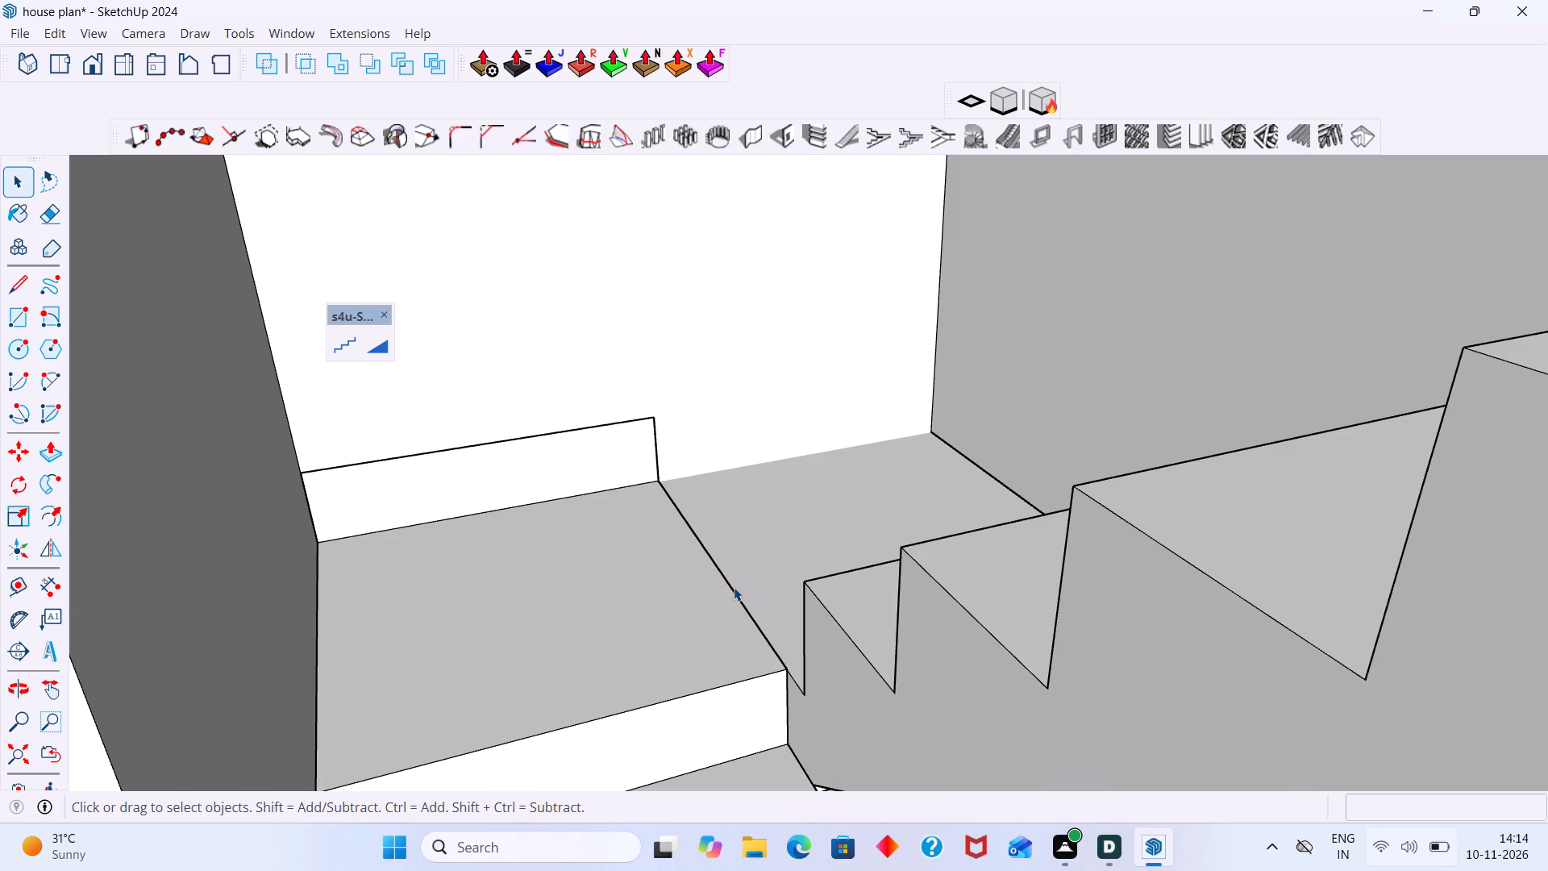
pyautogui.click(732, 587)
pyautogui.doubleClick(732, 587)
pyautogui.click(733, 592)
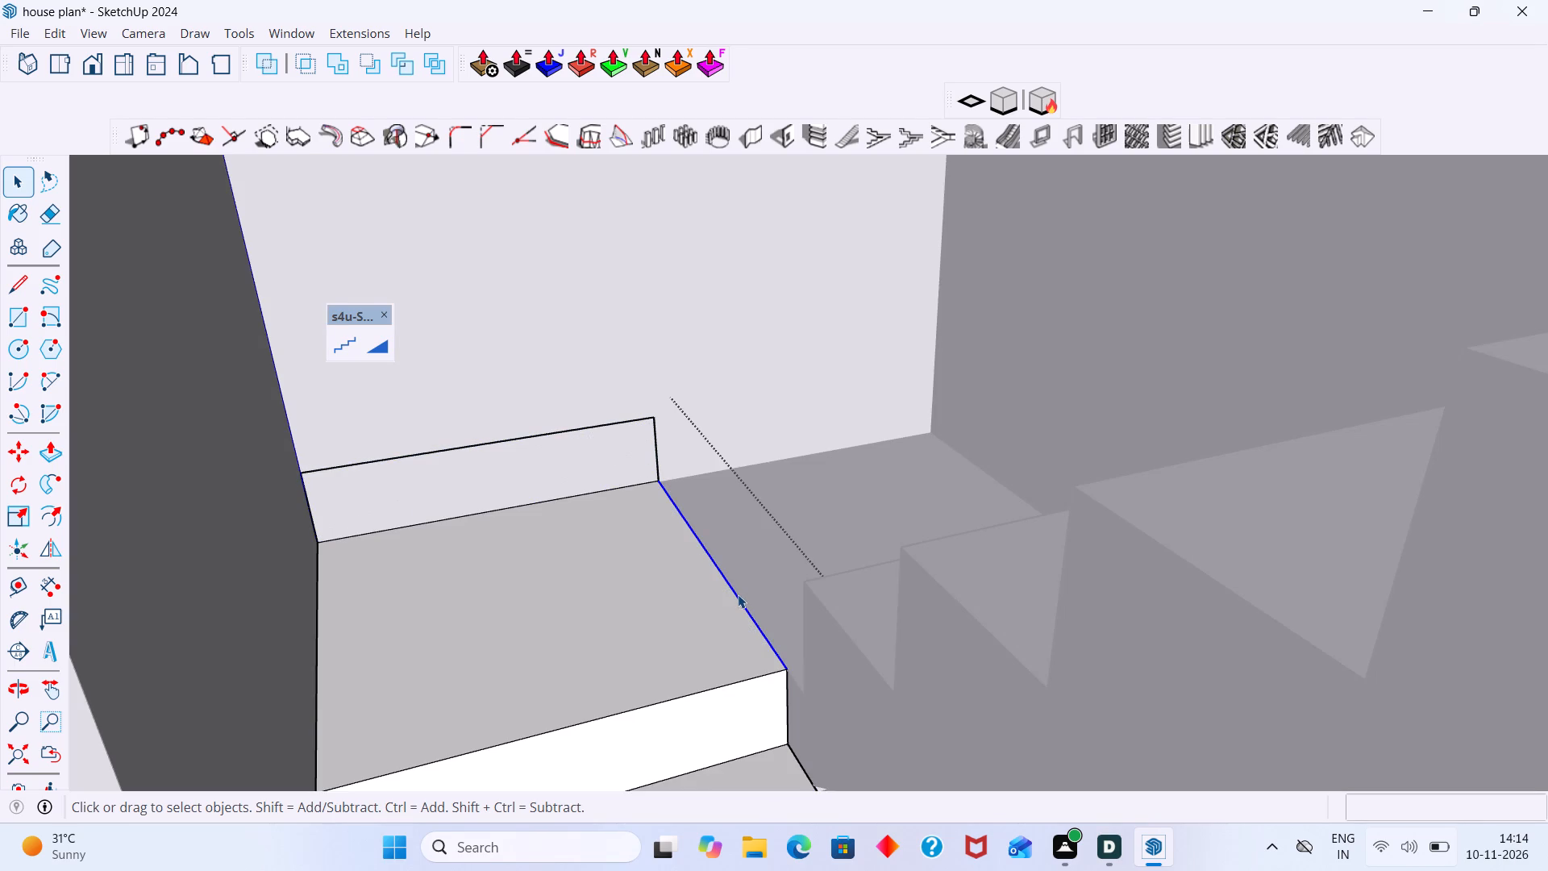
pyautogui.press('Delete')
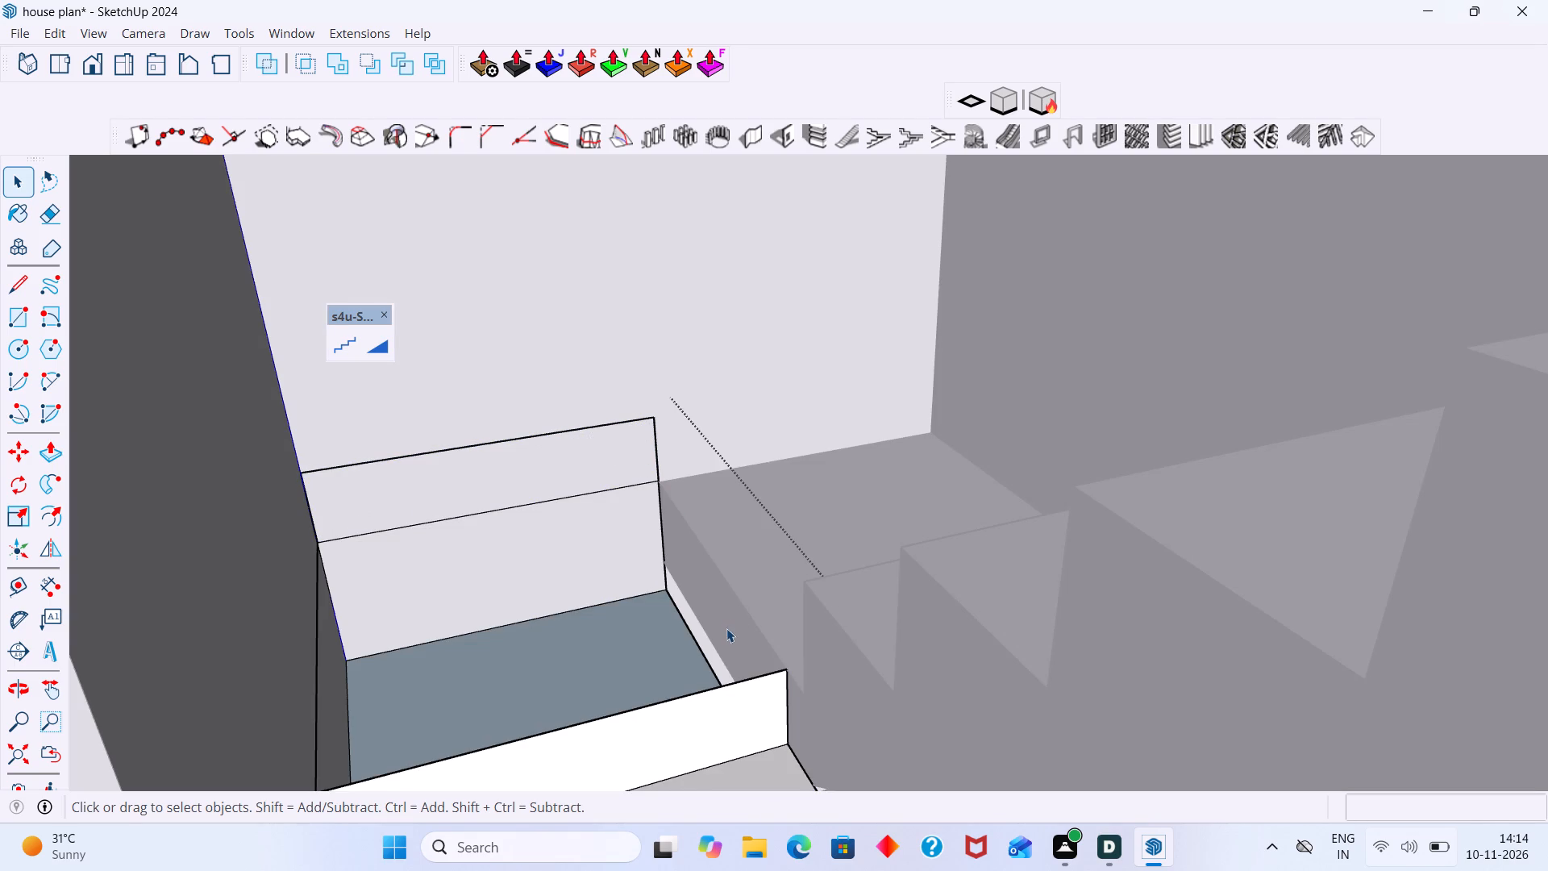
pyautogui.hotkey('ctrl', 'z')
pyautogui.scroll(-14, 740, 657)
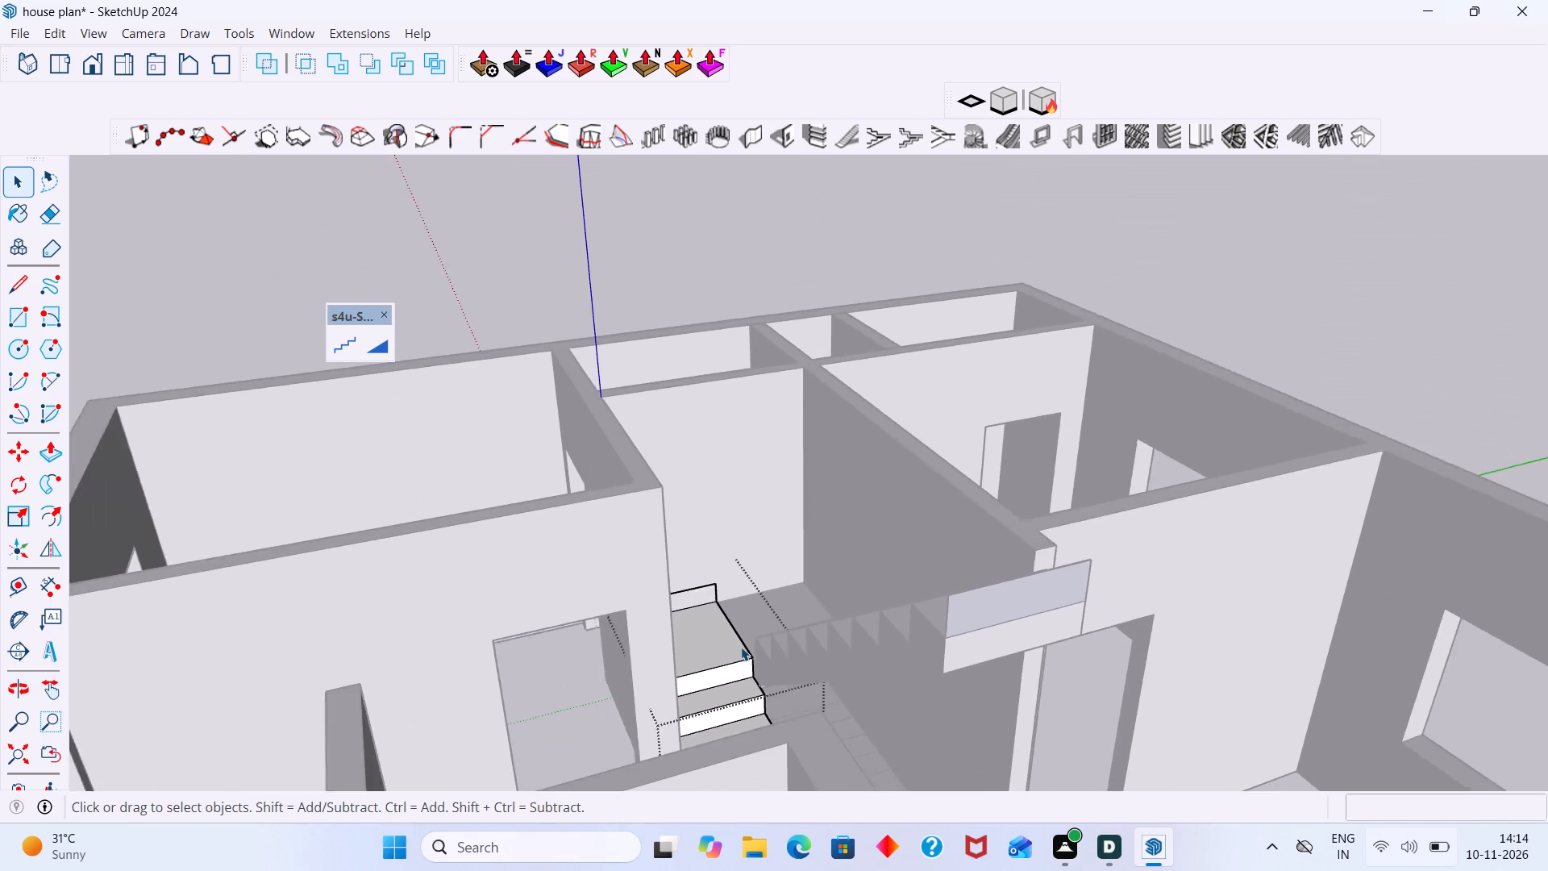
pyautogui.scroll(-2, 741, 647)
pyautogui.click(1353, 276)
# Delete the upright face at the back of the short flight's landing, including its side edge and leftover top edge.
pyautogui.scroll(10, 918, 529)
pyautogui.scroll(3, 776, 639)
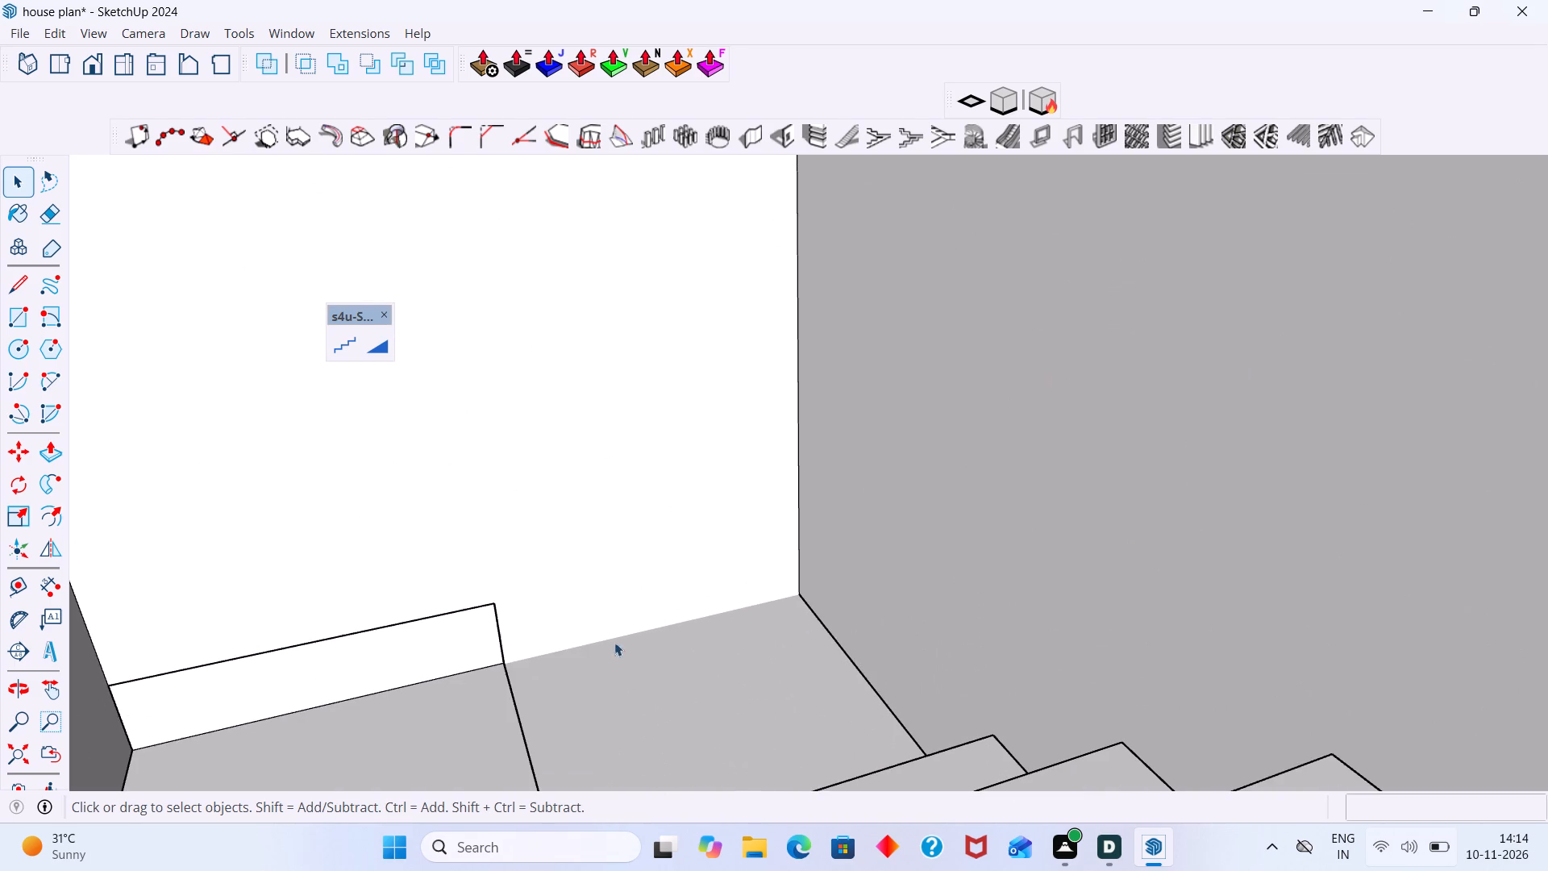
pyautogui.click(497, 631)
pyautogui.doubleClick(503, 631)
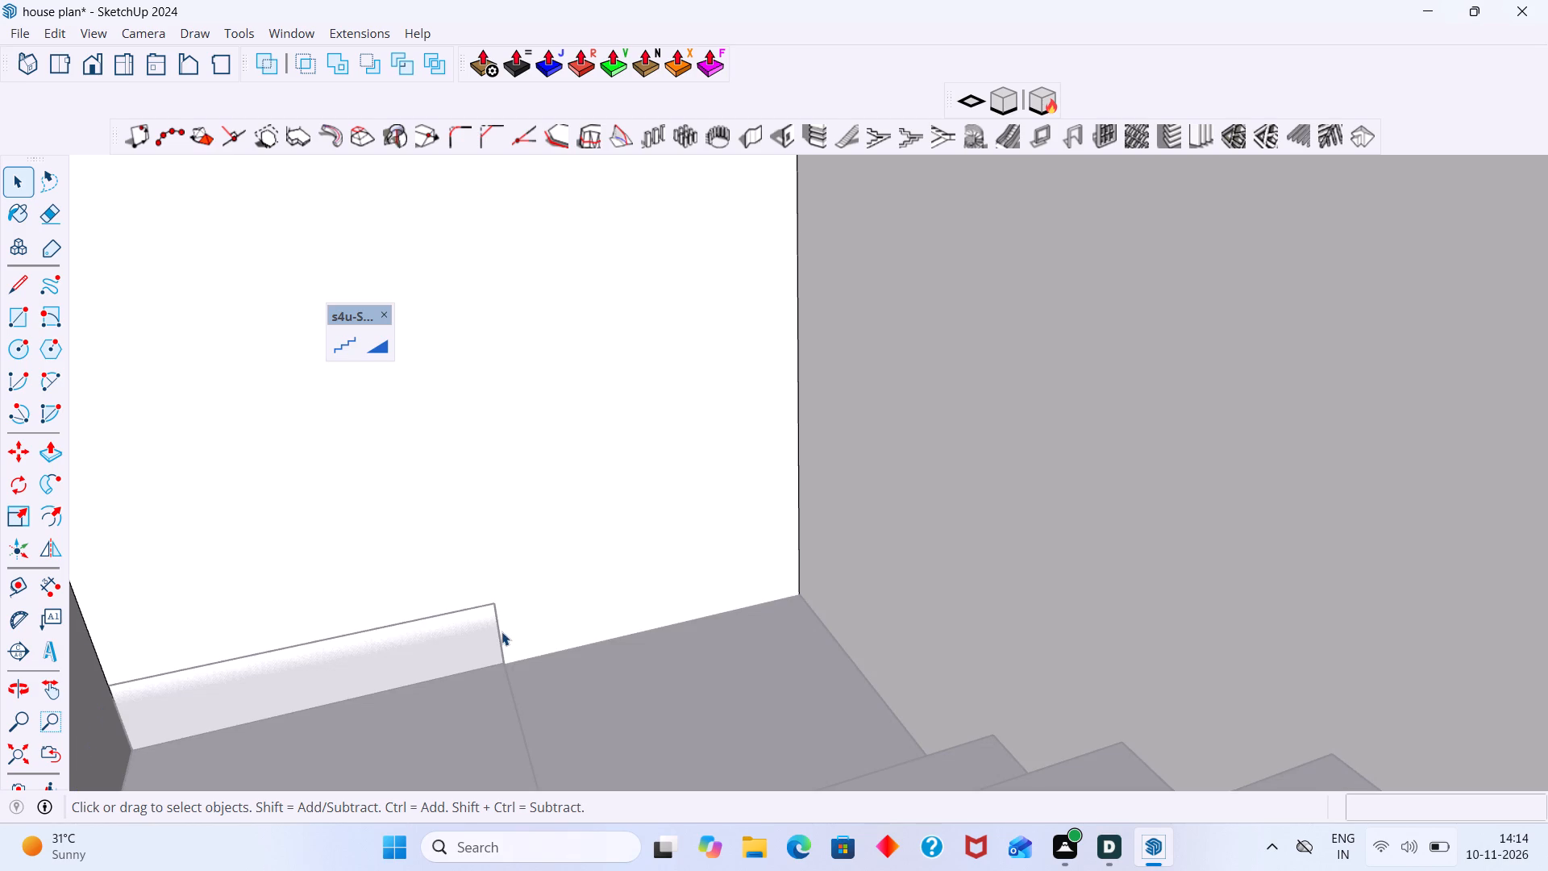
pyautogui.click(500, 631)
pyautogui.tripleClick(500, 634)
pyautogui.click(500, 637)
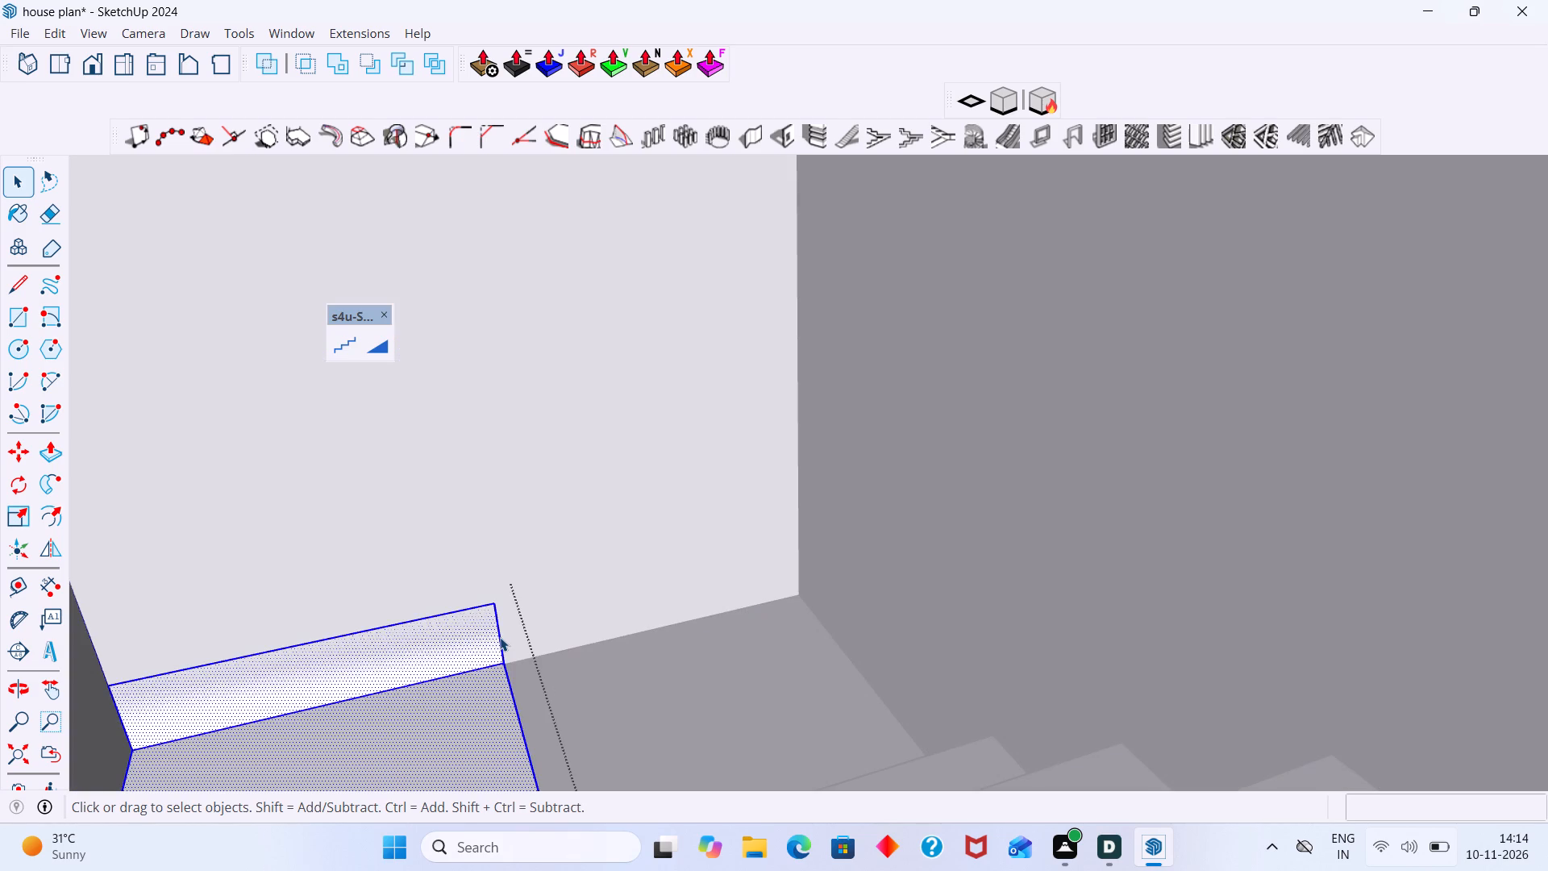
pyautogui.click(500, 637)
pyautogui.press('Delete')
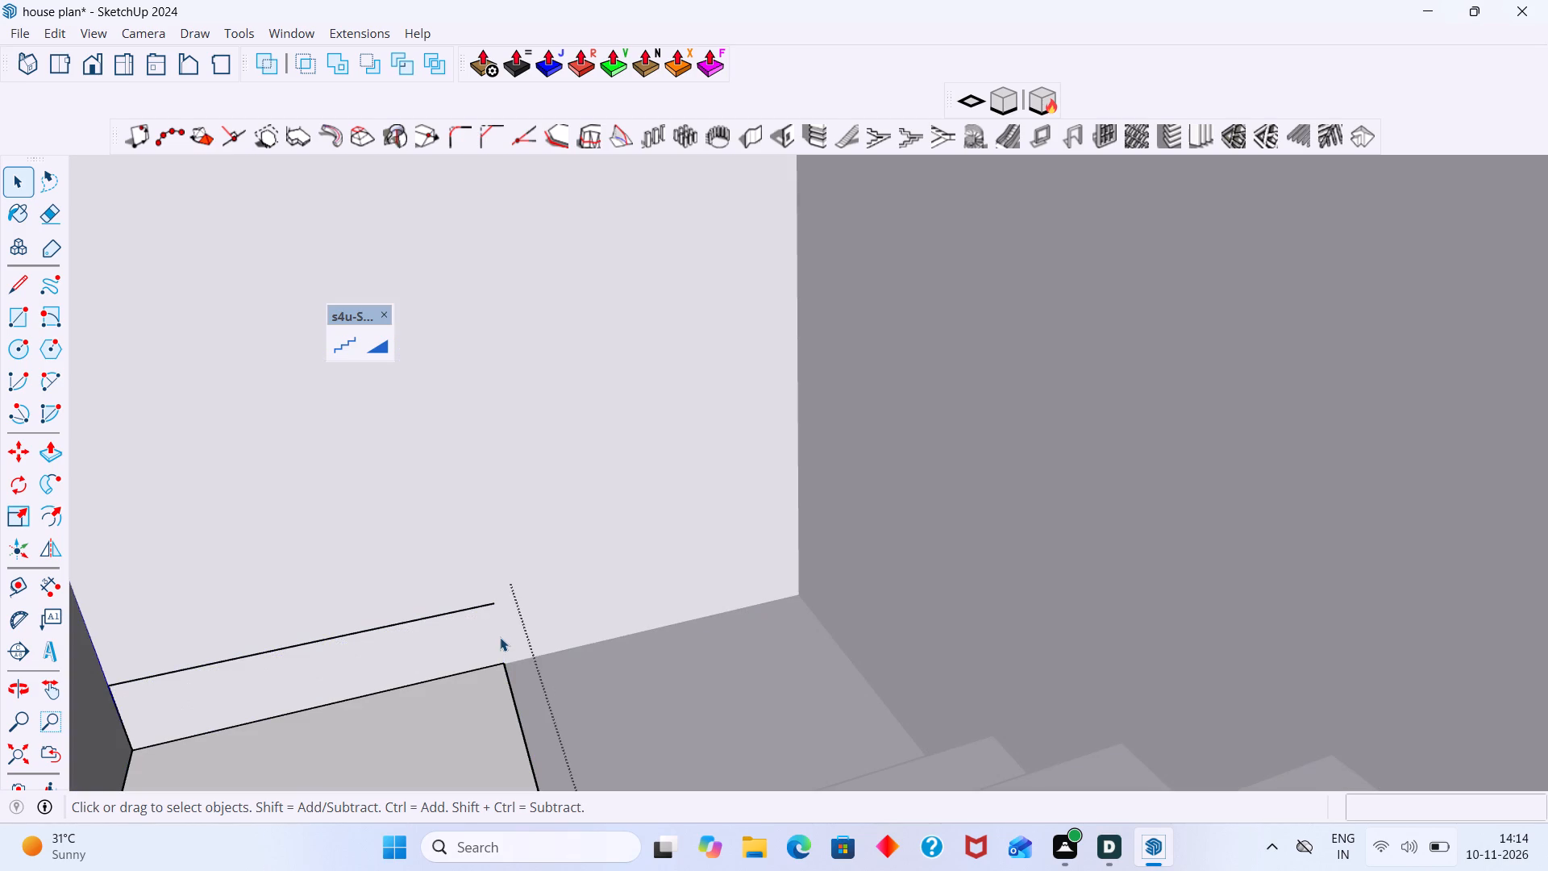
pyautogui.press('e')
pyautogui.moveTo(490, 623); pyautogui.dragTo(471, 560)
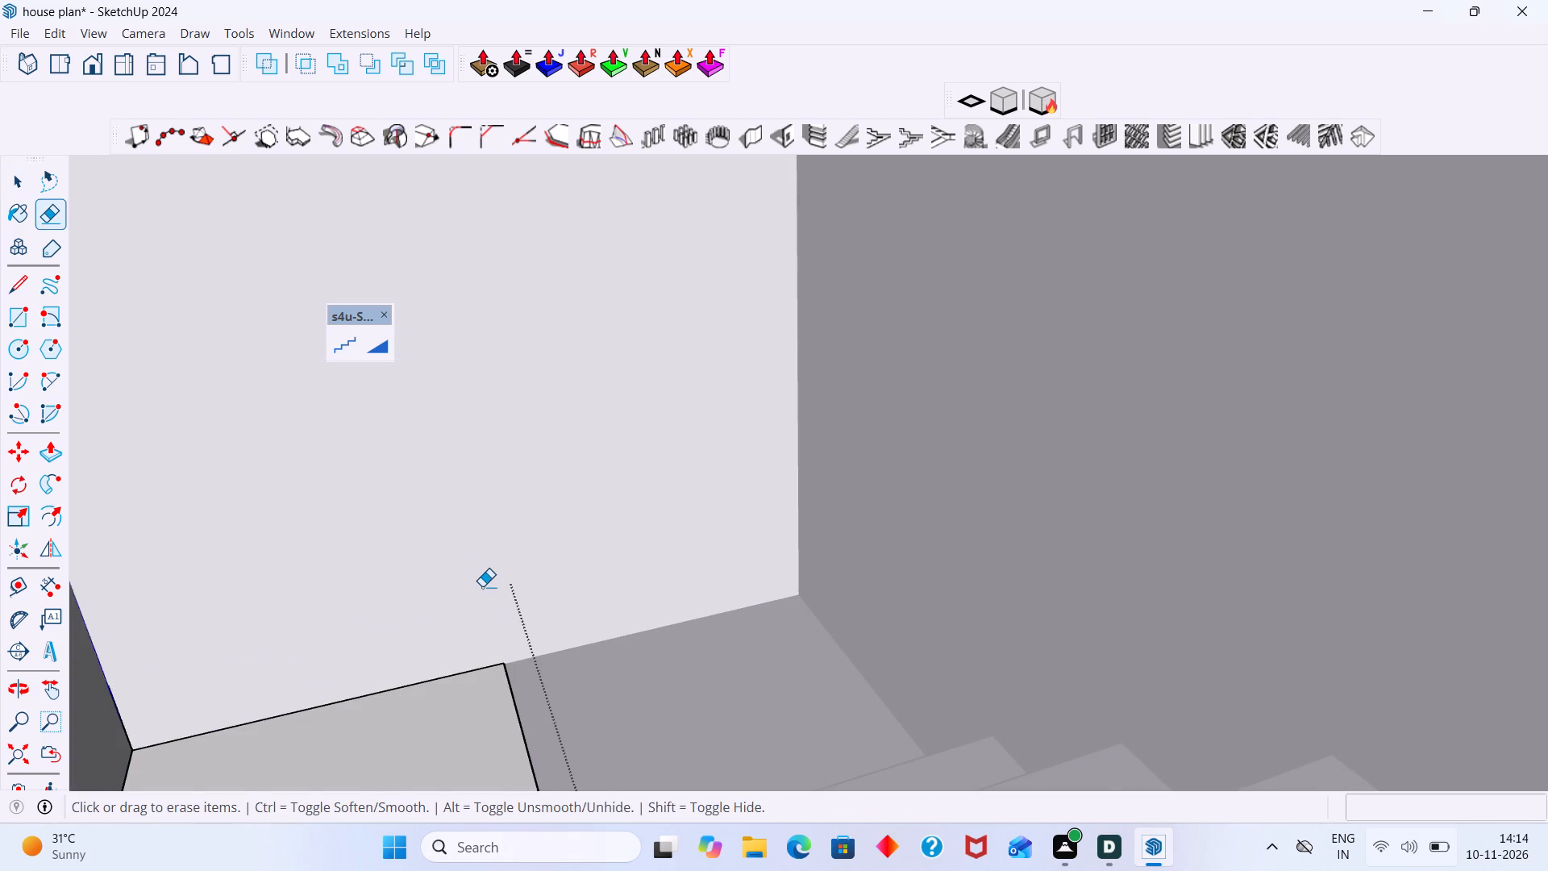
pyautogui.scroll(-15, 482, 590)
pyautogui.moveTo(521, 641); pyautogui.dragTo(610, 662, button='middle')
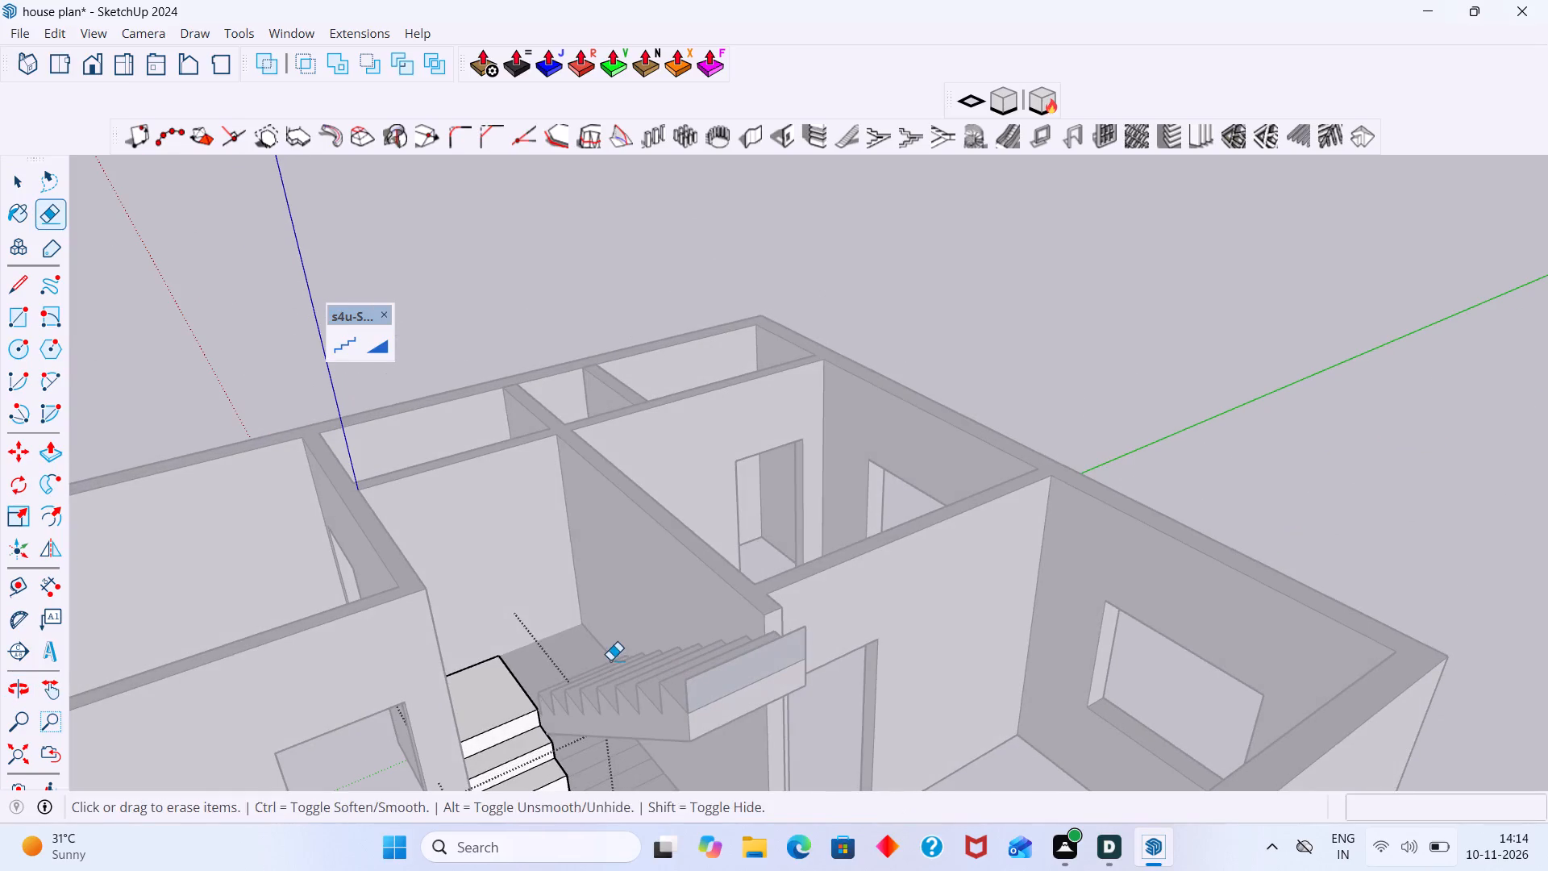
pyautogui.press('space')
pyautogui.click(1197, 320)
# Examine the cleaned-up landing and the two stair flights from several angles.
pyautogui.scroll(-3, 834, 529)
pyautogui.moveTo(689, 627); pyautogui.dragTo(787, 756, button='middle')
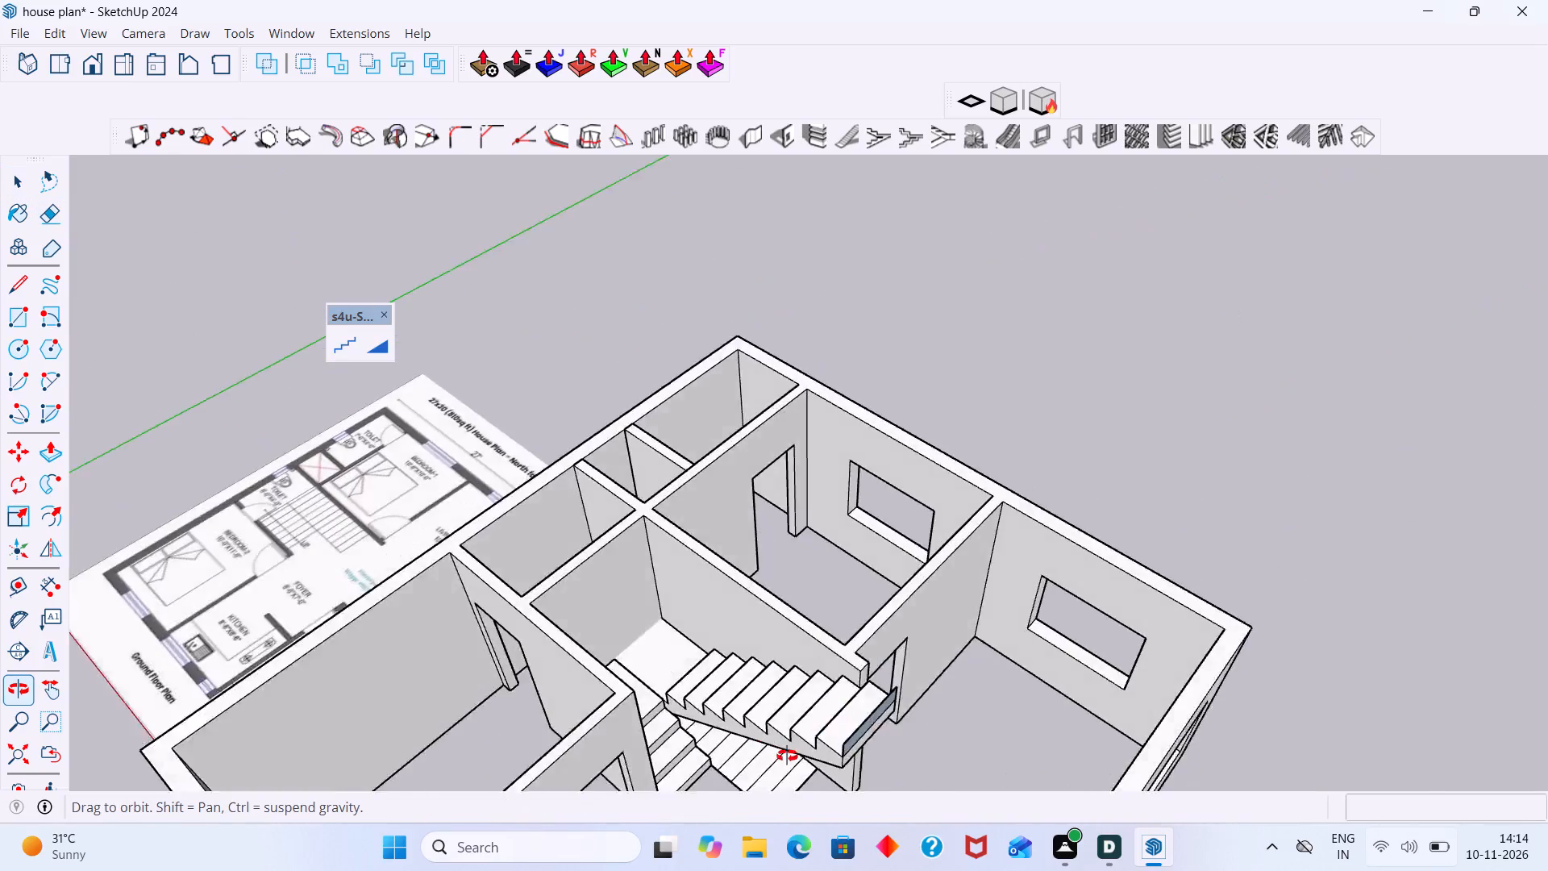
pyautogui.moveTo(787, 756); pyautogui.dragTo(535, 697, button='middle')
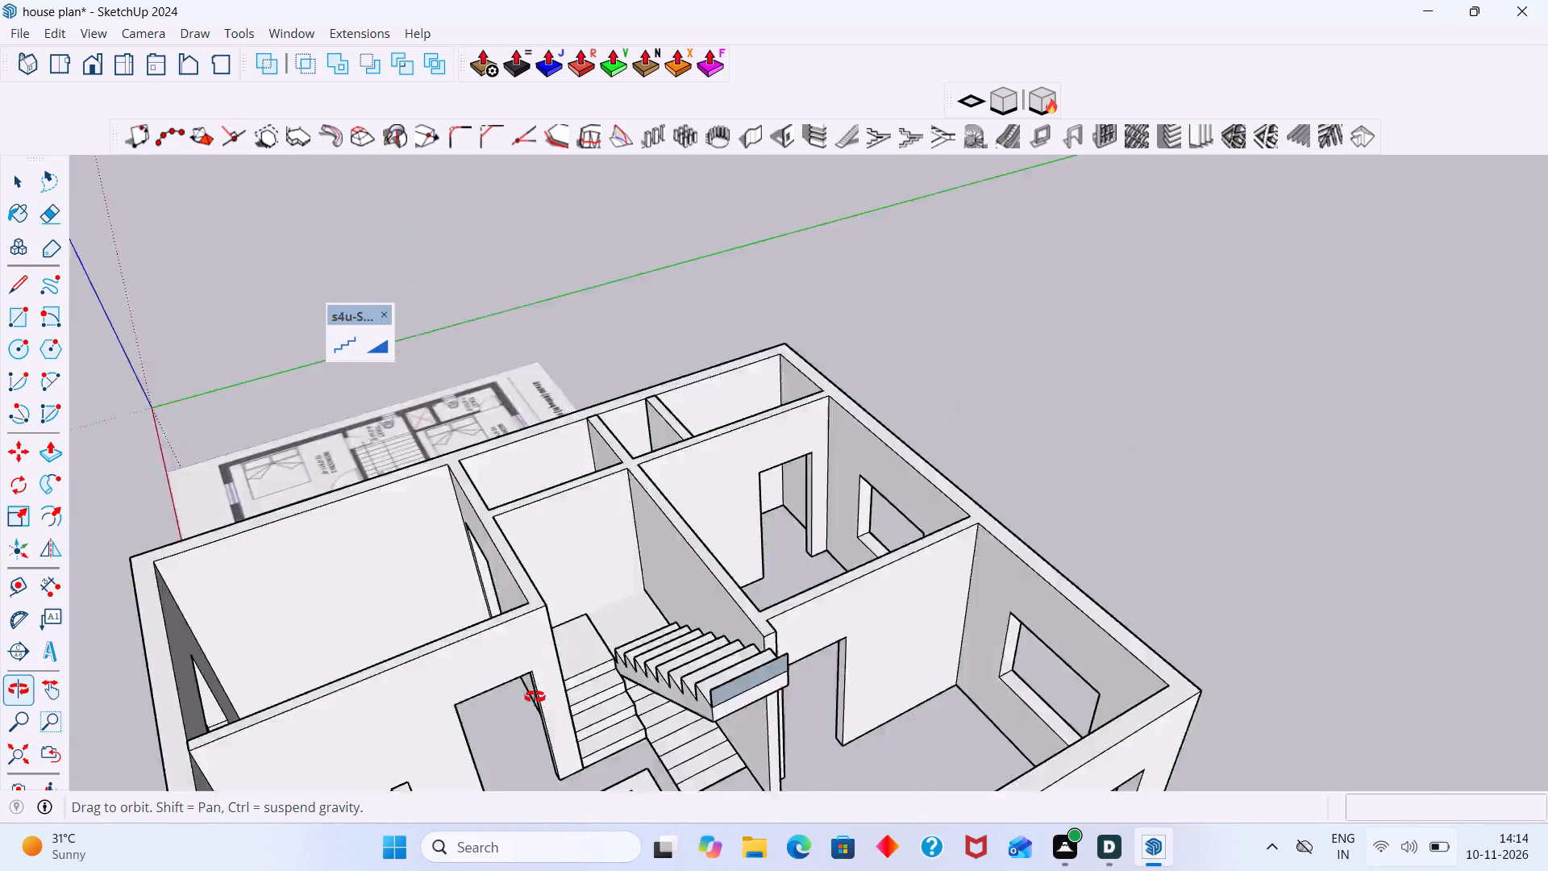
pyautogui.moveTo(535, 697); pyautogui.dragTo(501, 697, button='middle')
pyautogui.scroll(9, 644, 686)
pyautogui.moveTo(599, 676); pyautogui.dragTo(789, 618, button='middle')
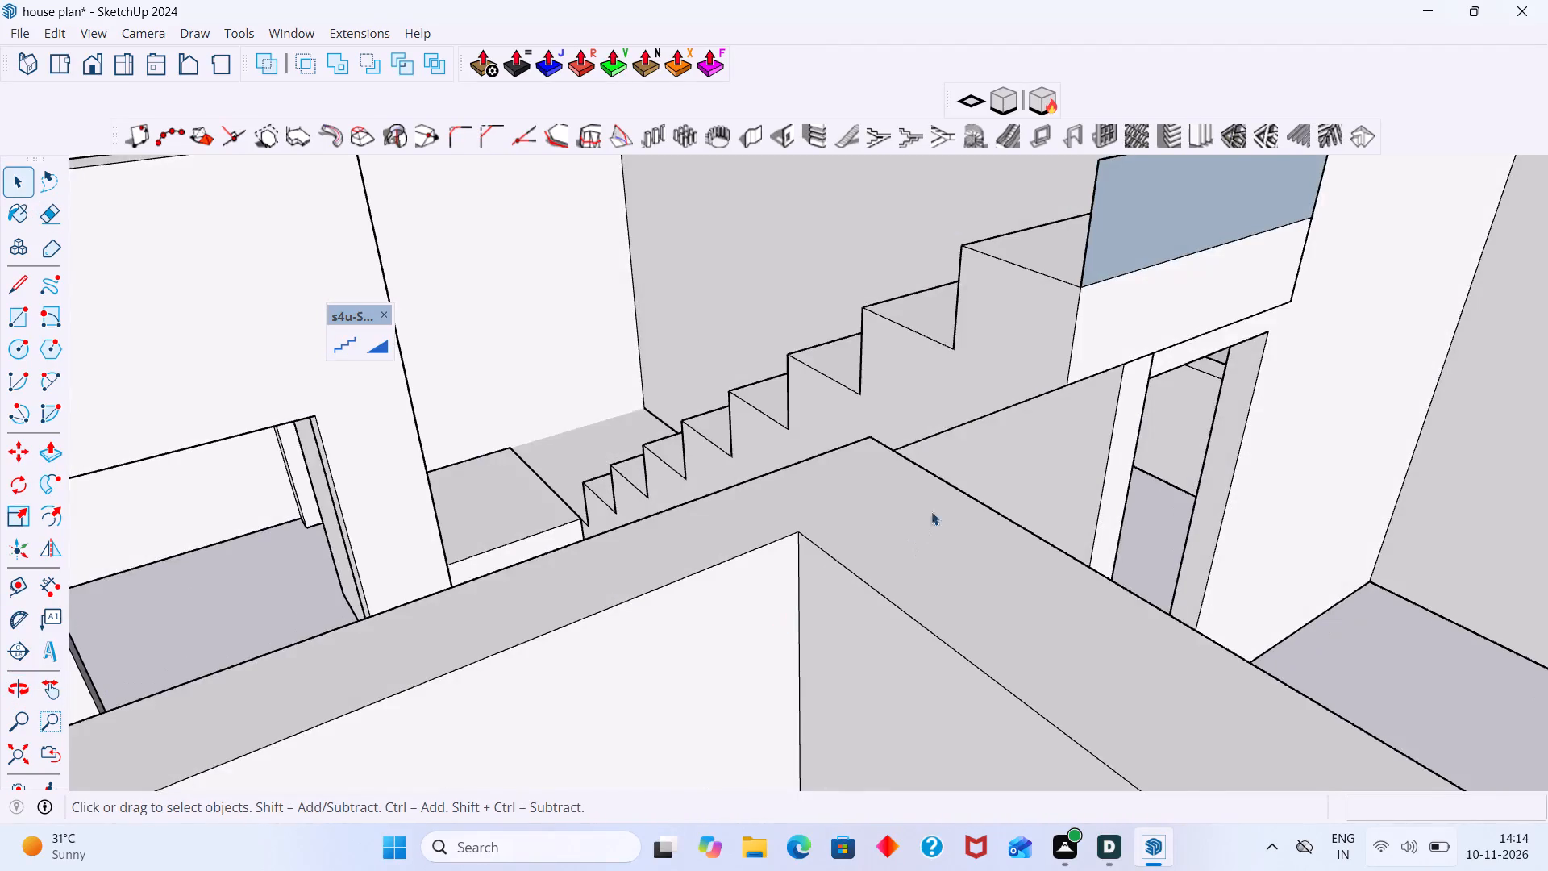
pyautogui.scroll(-6, 932, 511)
pyautogui.moveTo(955, 540); pyautogui.dragTo(1050, 645, button='middle')
pyautogui.scroll(3, 976, 497)
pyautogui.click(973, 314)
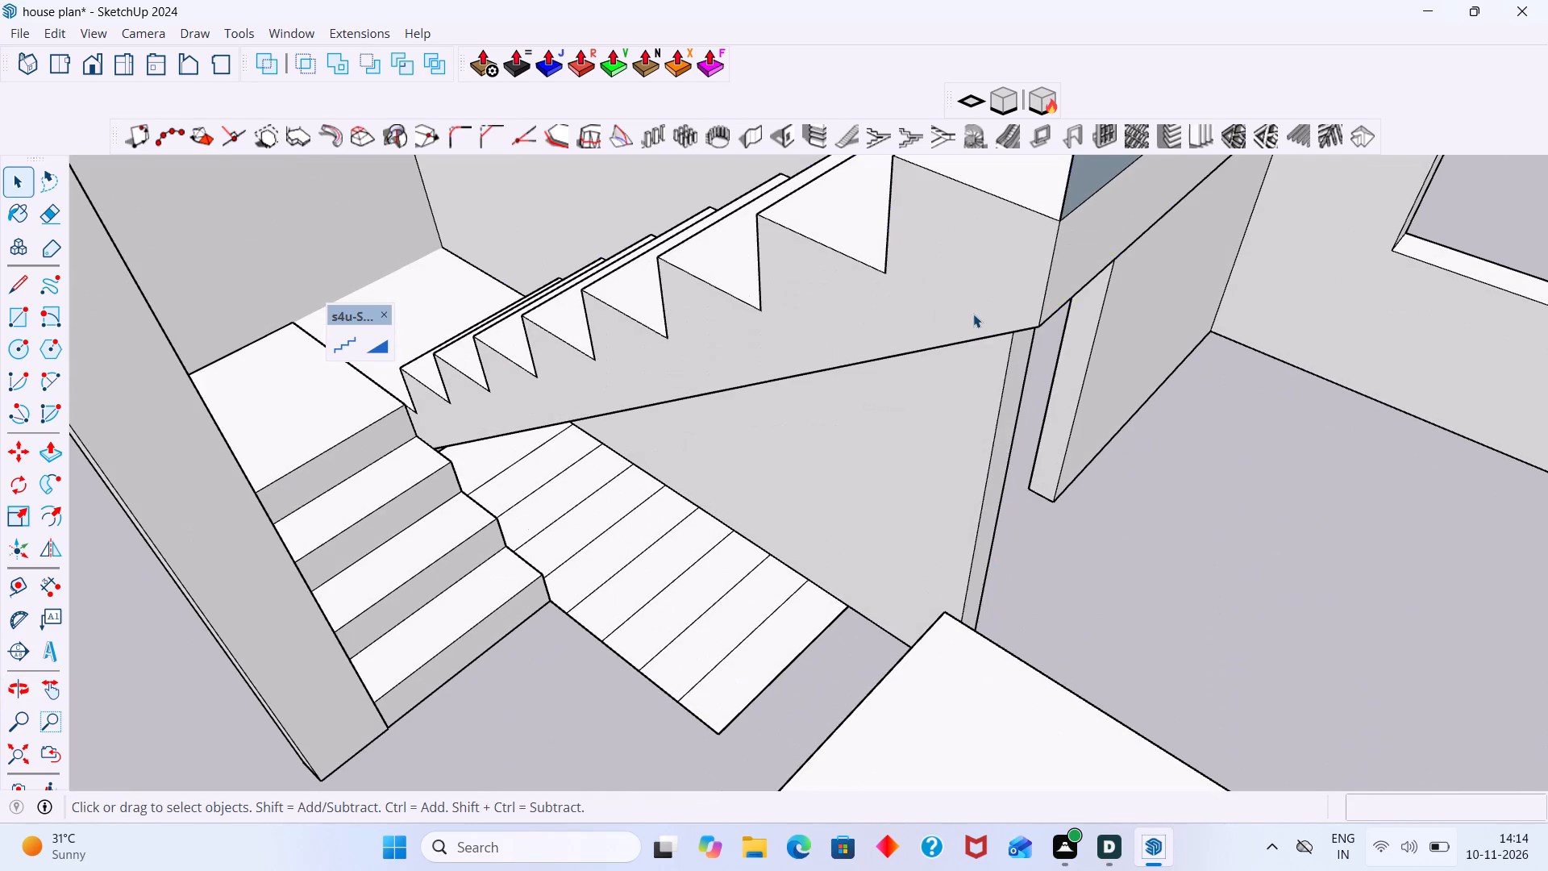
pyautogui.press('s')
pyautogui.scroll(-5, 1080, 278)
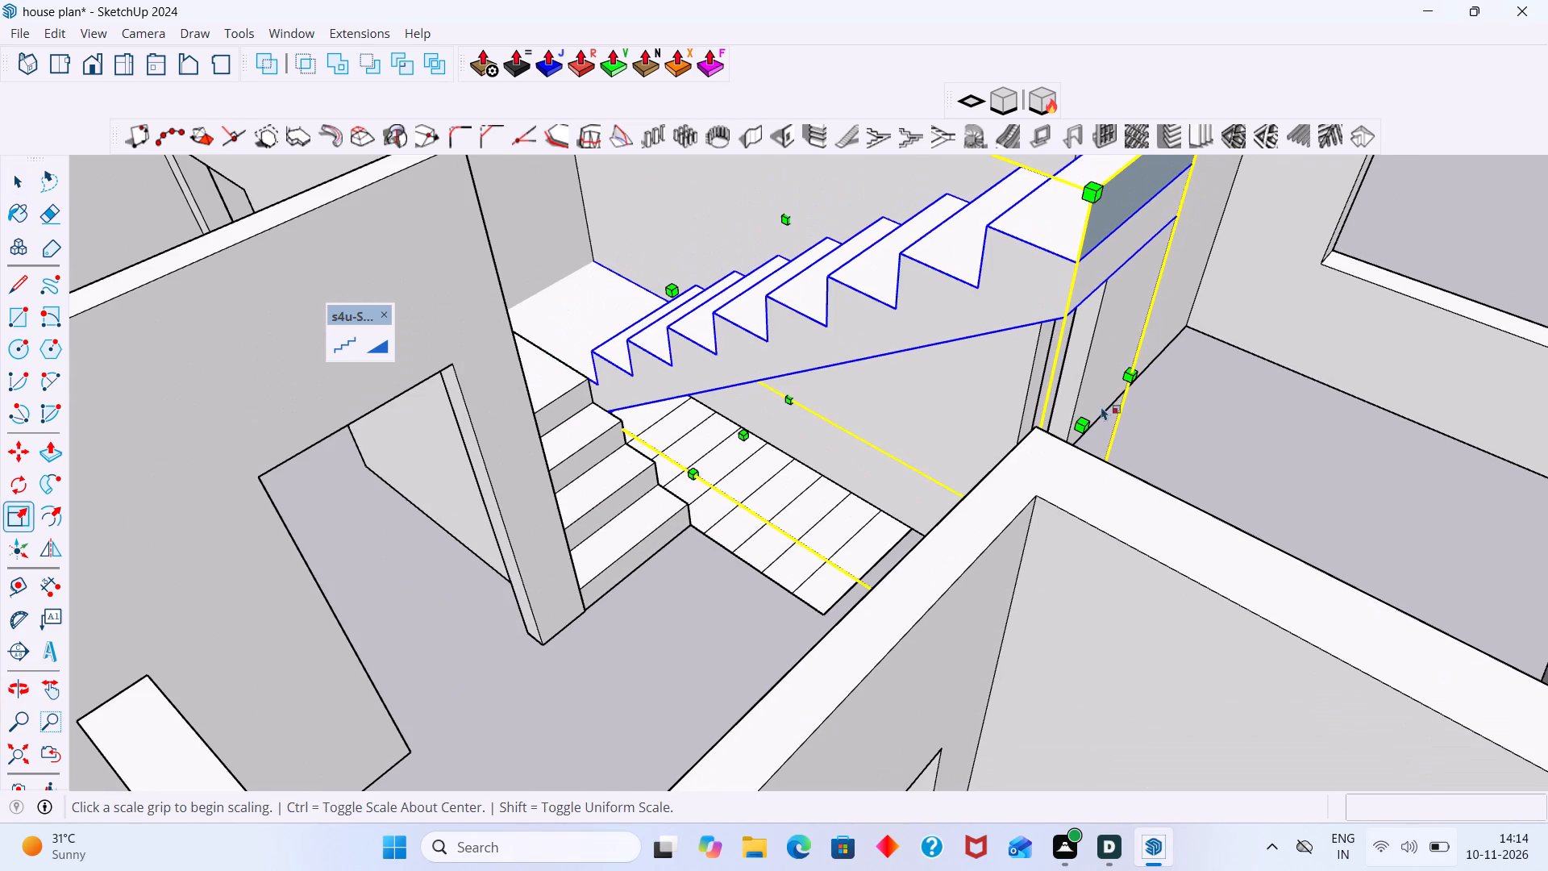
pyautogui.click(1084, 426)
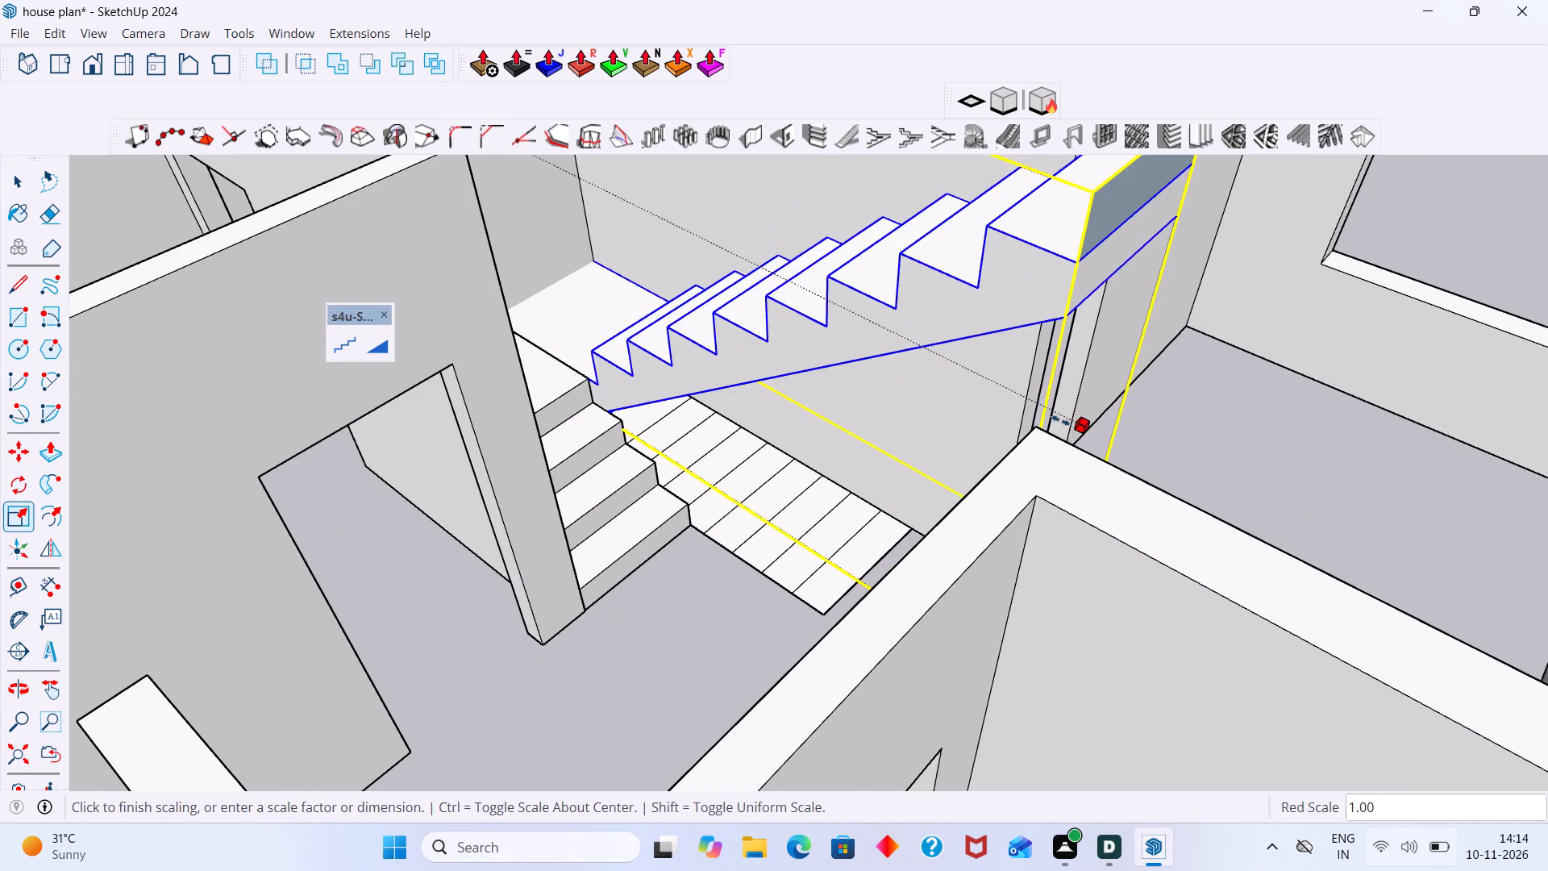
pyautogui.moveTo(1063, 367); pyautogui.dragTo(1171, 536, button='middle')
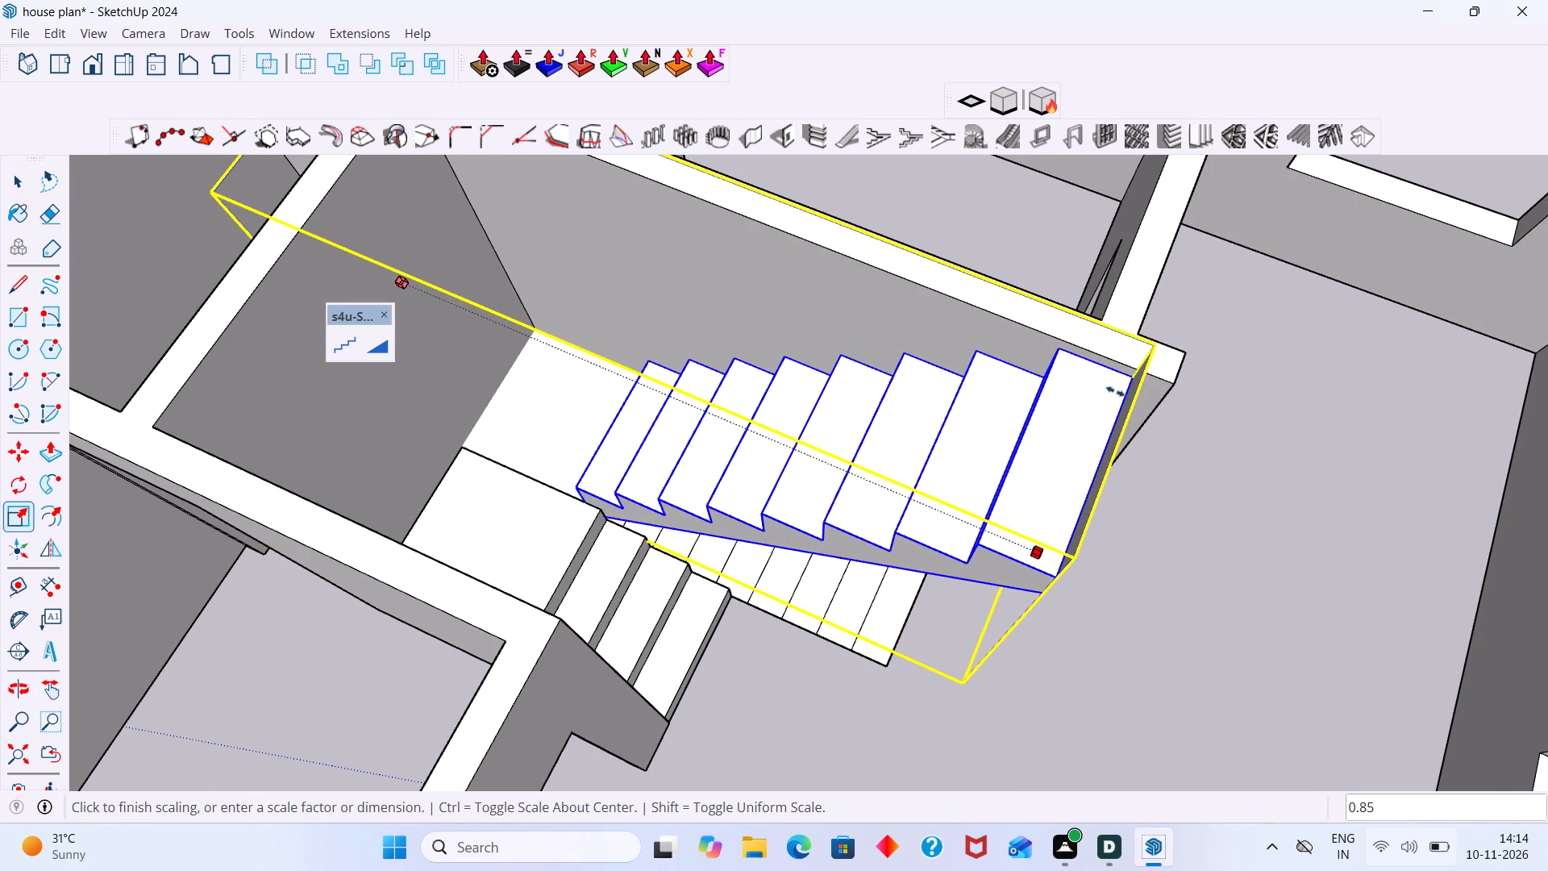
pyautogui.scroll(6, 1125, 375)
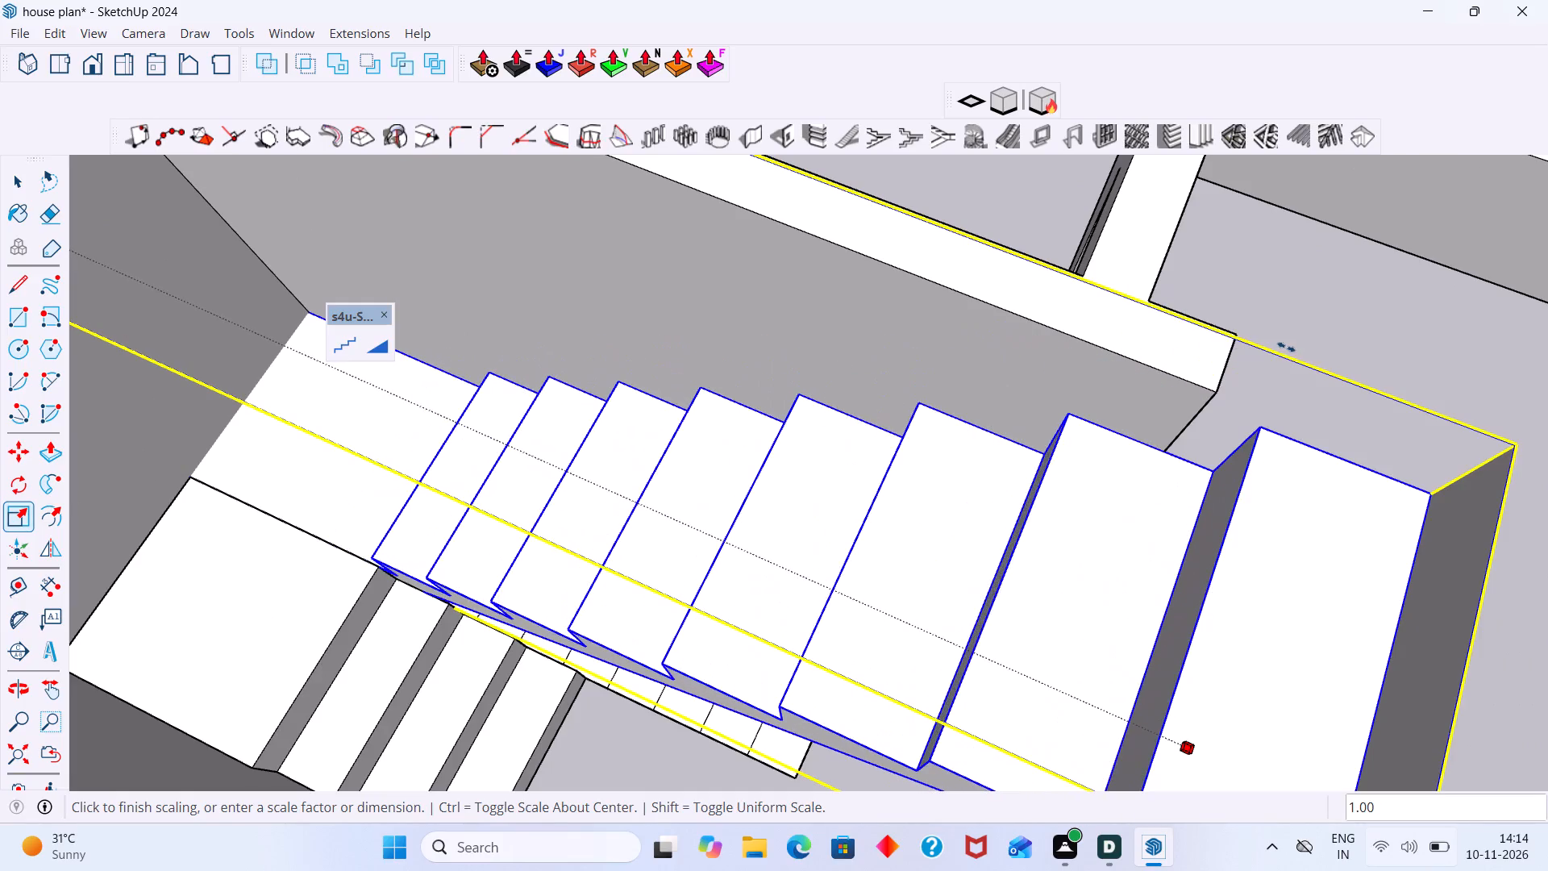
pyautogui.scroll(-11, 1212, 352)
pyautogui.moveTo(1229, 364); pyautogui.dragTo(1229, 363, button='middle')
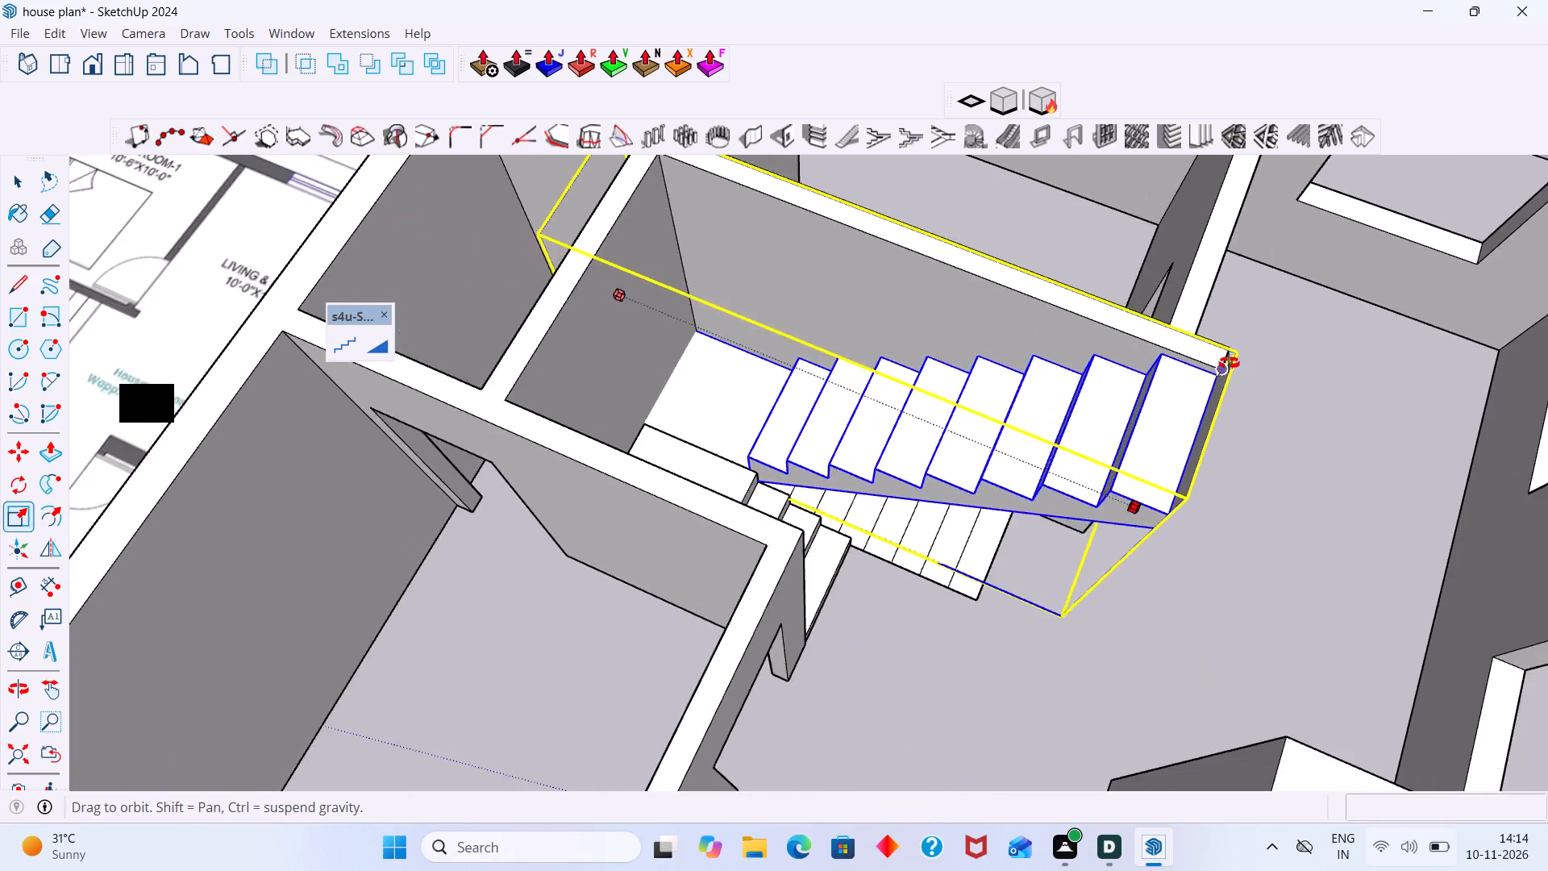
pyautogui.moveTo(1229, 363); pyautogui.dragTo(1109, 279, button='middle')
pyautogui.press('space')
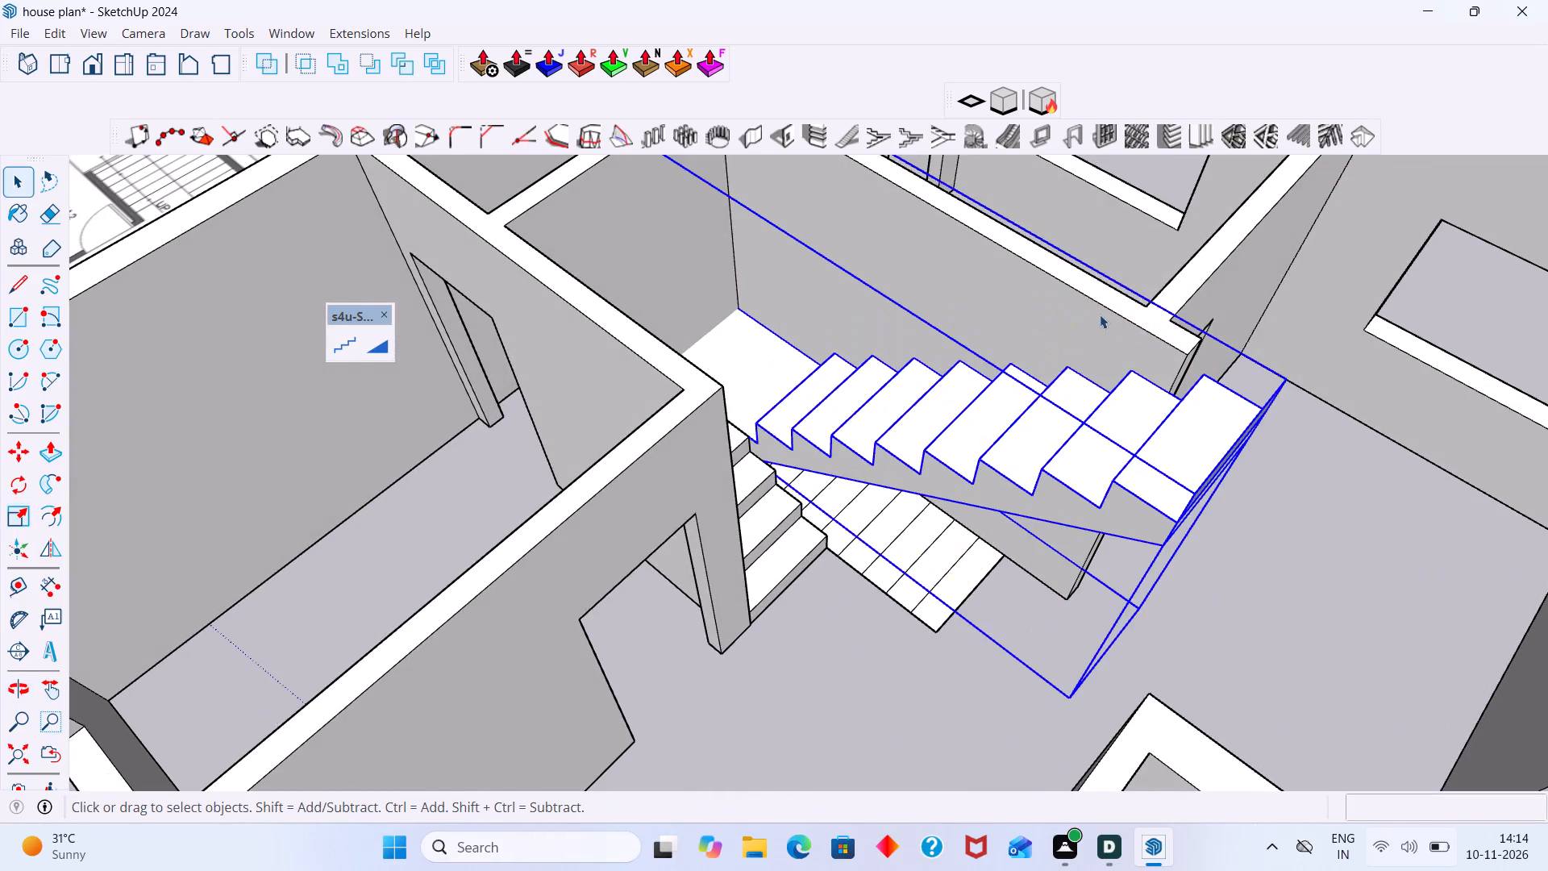
# Examine the longer flight's joint with the short flight at the landing and its top step beside the wall end.
pyautogui.scroll(18, 731, 454)
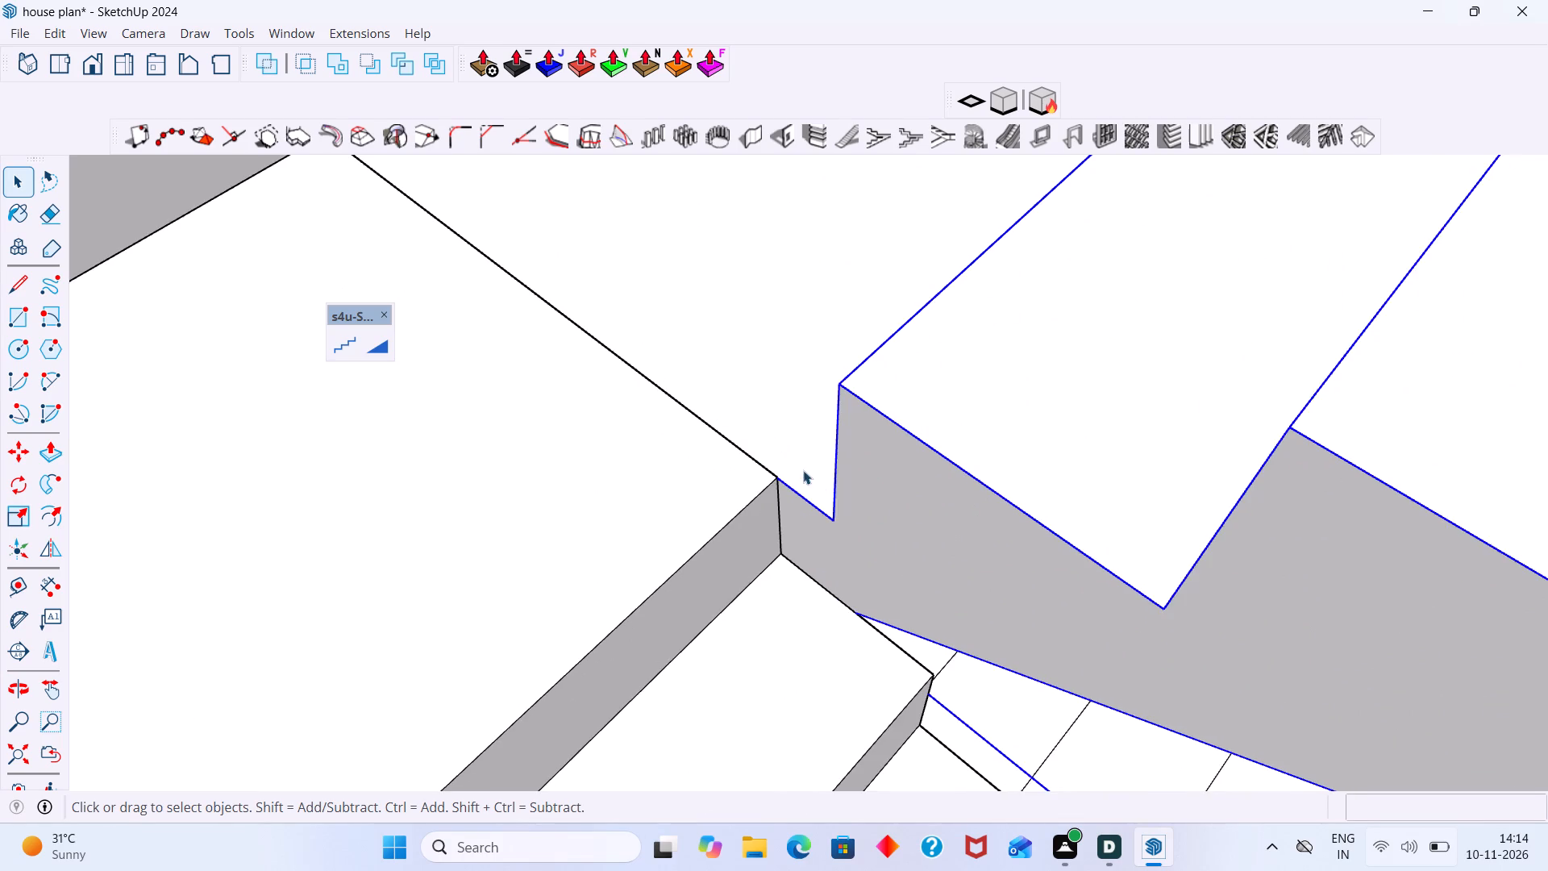
pyautogui.scroll(-1, 805, 491)
pyautogui.moveTo(832, 501); pyautogui.dragTo(794, 458, button='middle')
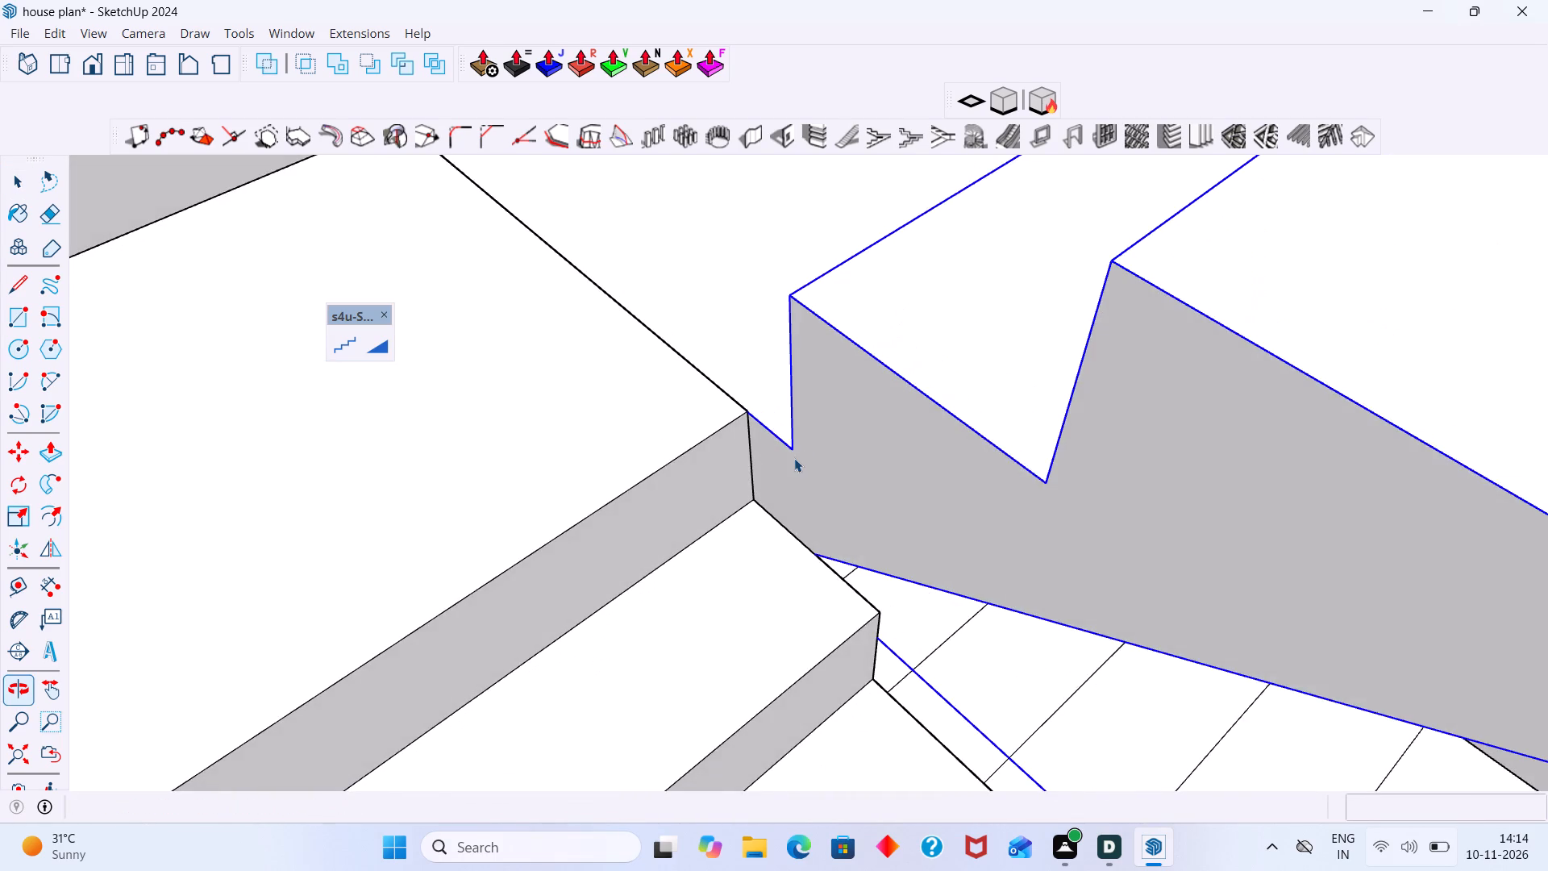
pyautogui.scroll(-13, 794, 459)
pyautogui.moveTo(783, 465); pyautogui.dragTo(645, 465, button='middle')
pyautogui.scroll(-10, 666, 456)
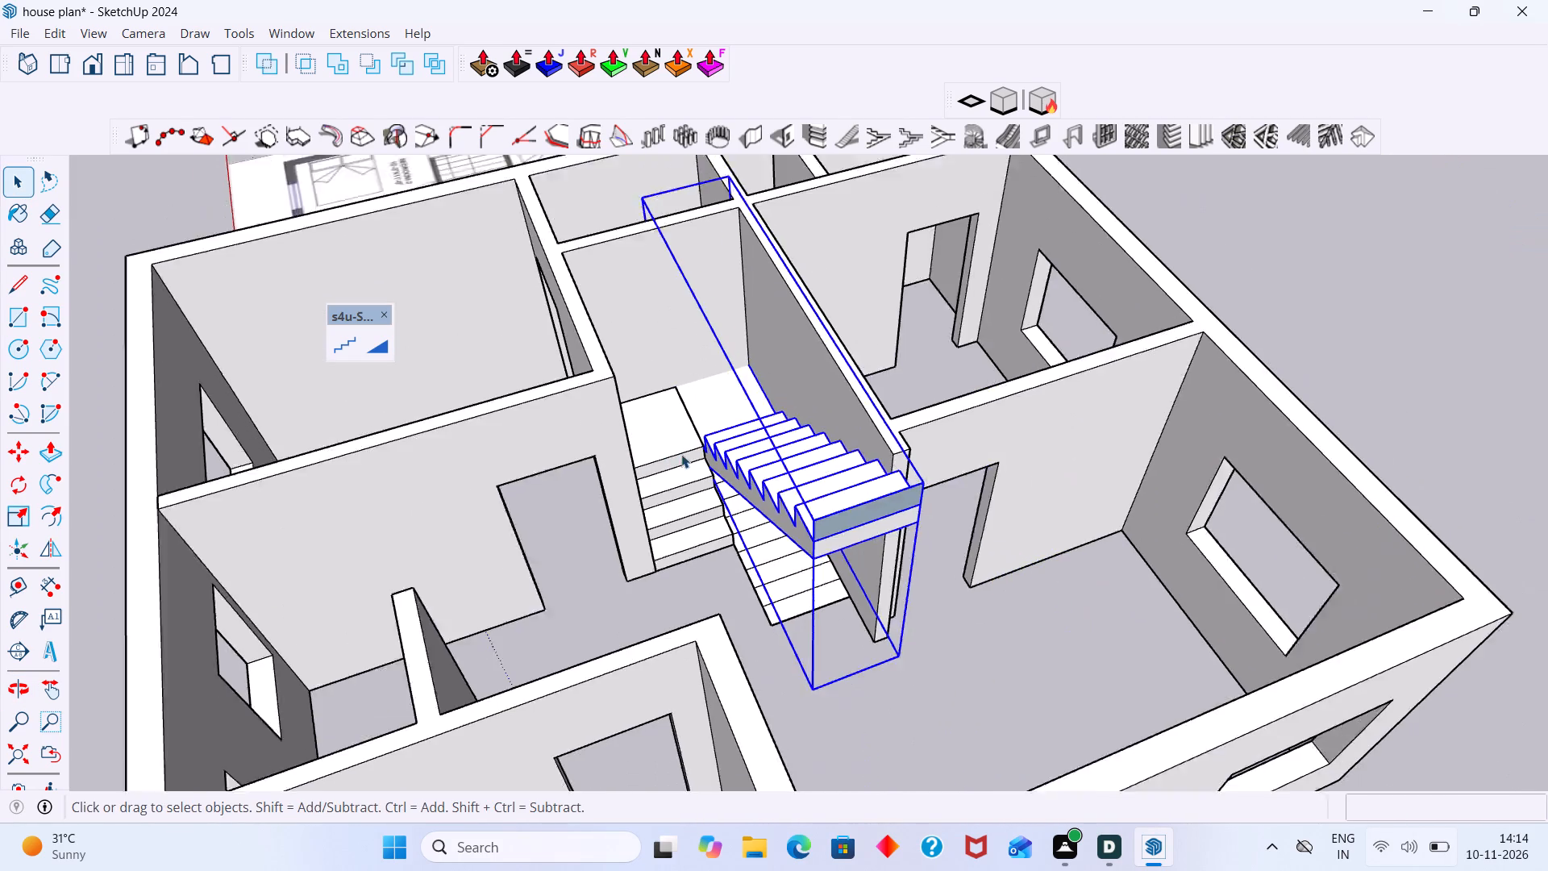
pyautogui.scroll(-1, 681, 454)
pyautogui.scroll(6, 925, 480)
pyautogui.scroll(4, 817, 479)
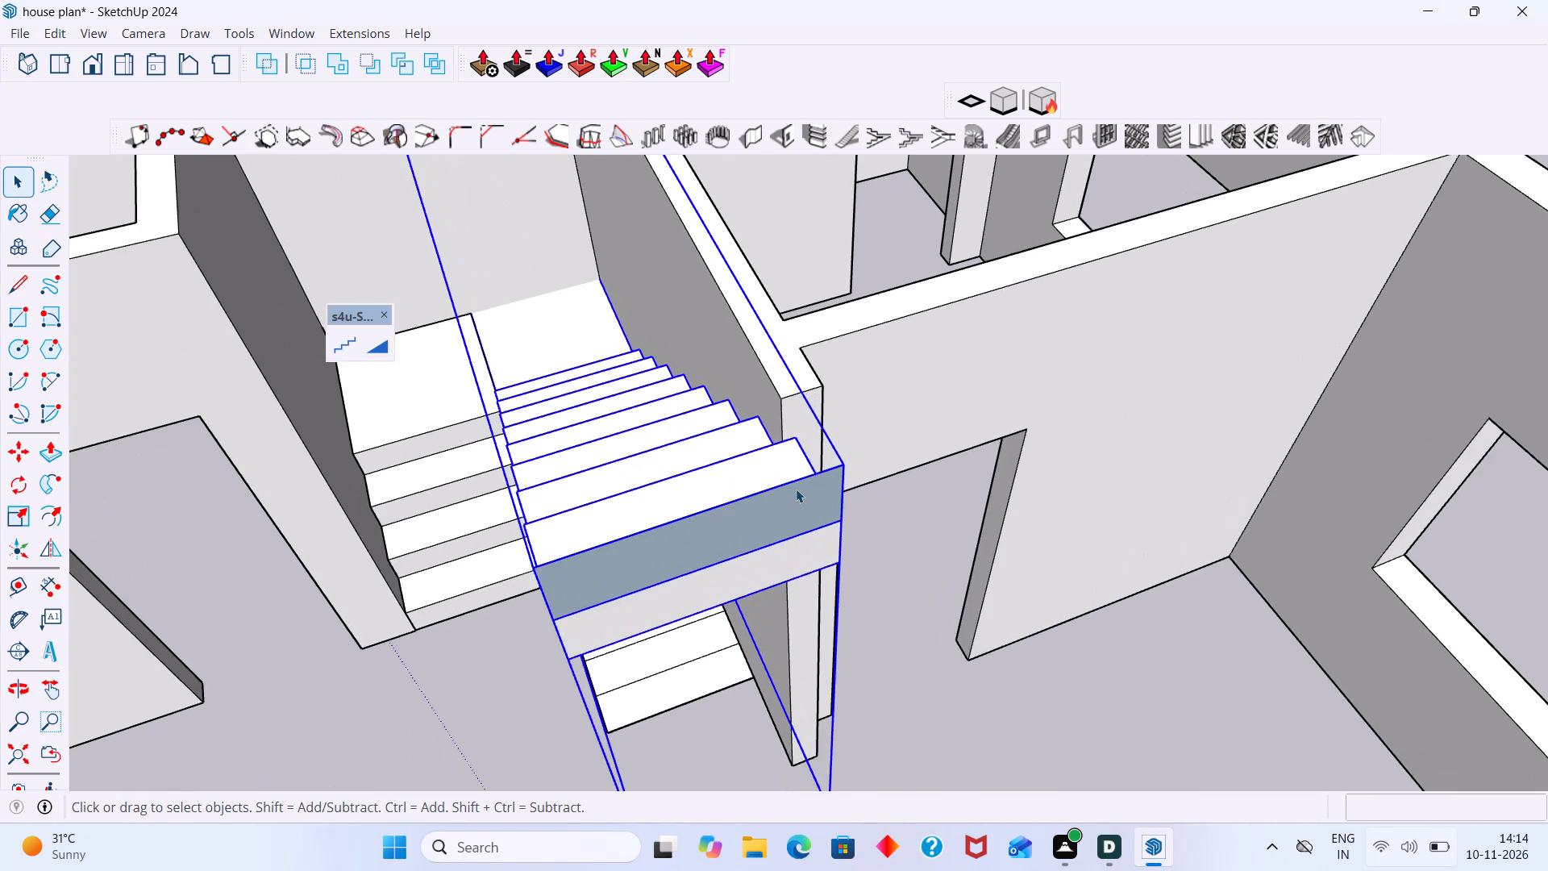
pyautogui.moveTo(797, 490); pyautogui.dragTo(1083, 443, button='middle')
pyautogui.scroll(4, 1023, 494)
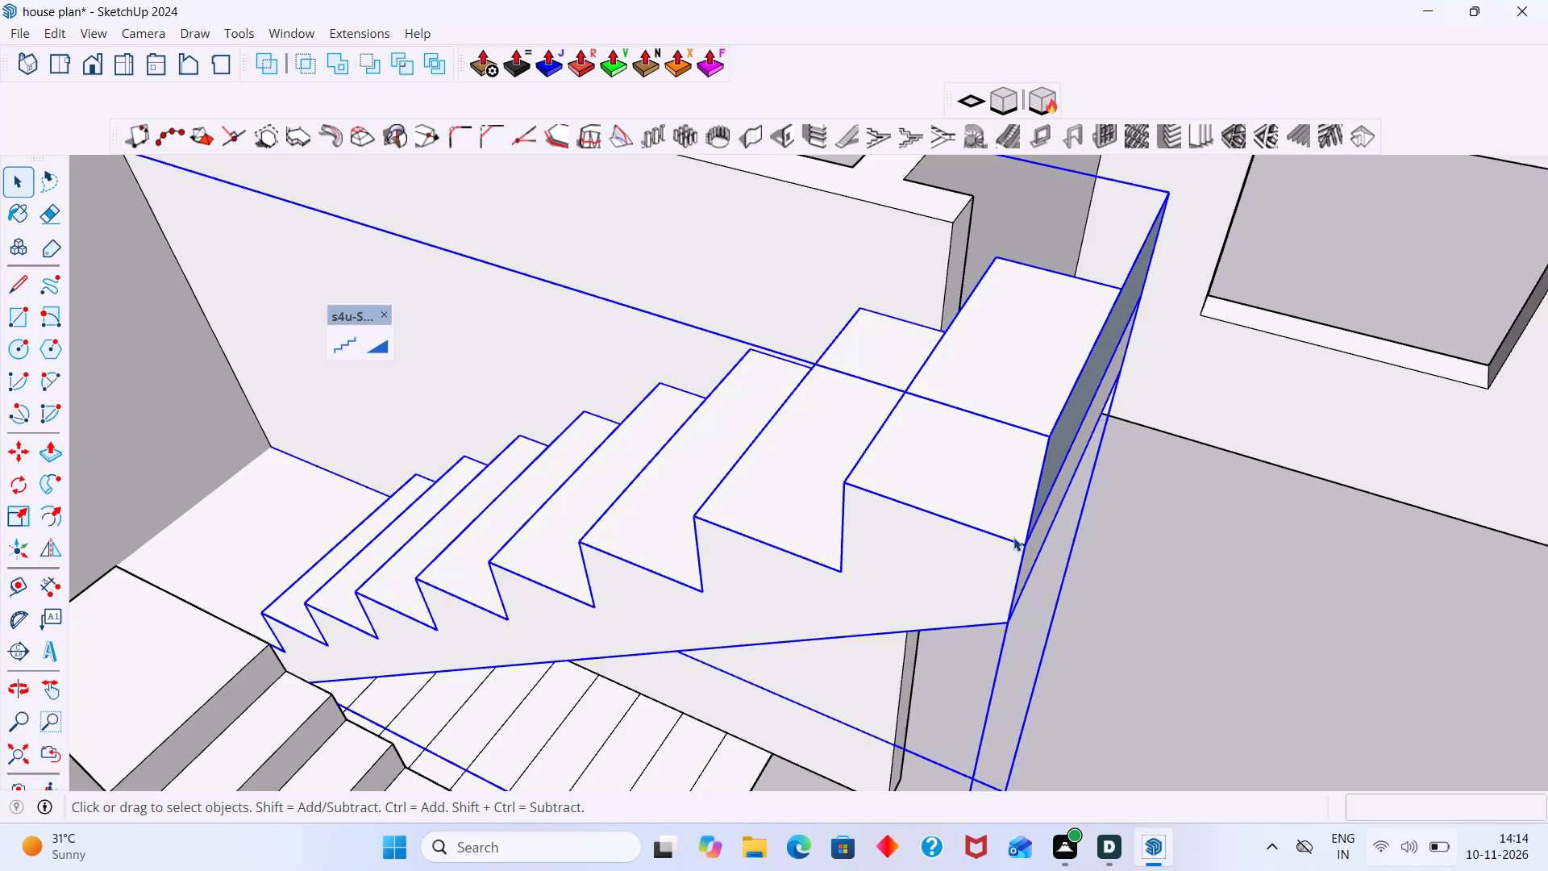
pyautogui.scroll(2, 1012, 538)
pyautogui.moveTo(1012, 536); pyautogui.dragTo(1009, 508, button='middle')
# Delete the longer stair flight, leaving its flat landing and tread layout in place.
pyautogui.click(1055, 462)
pyautogui.moveTo(1053, 448); pyautogui.dragTo(929, 423, button='middle')
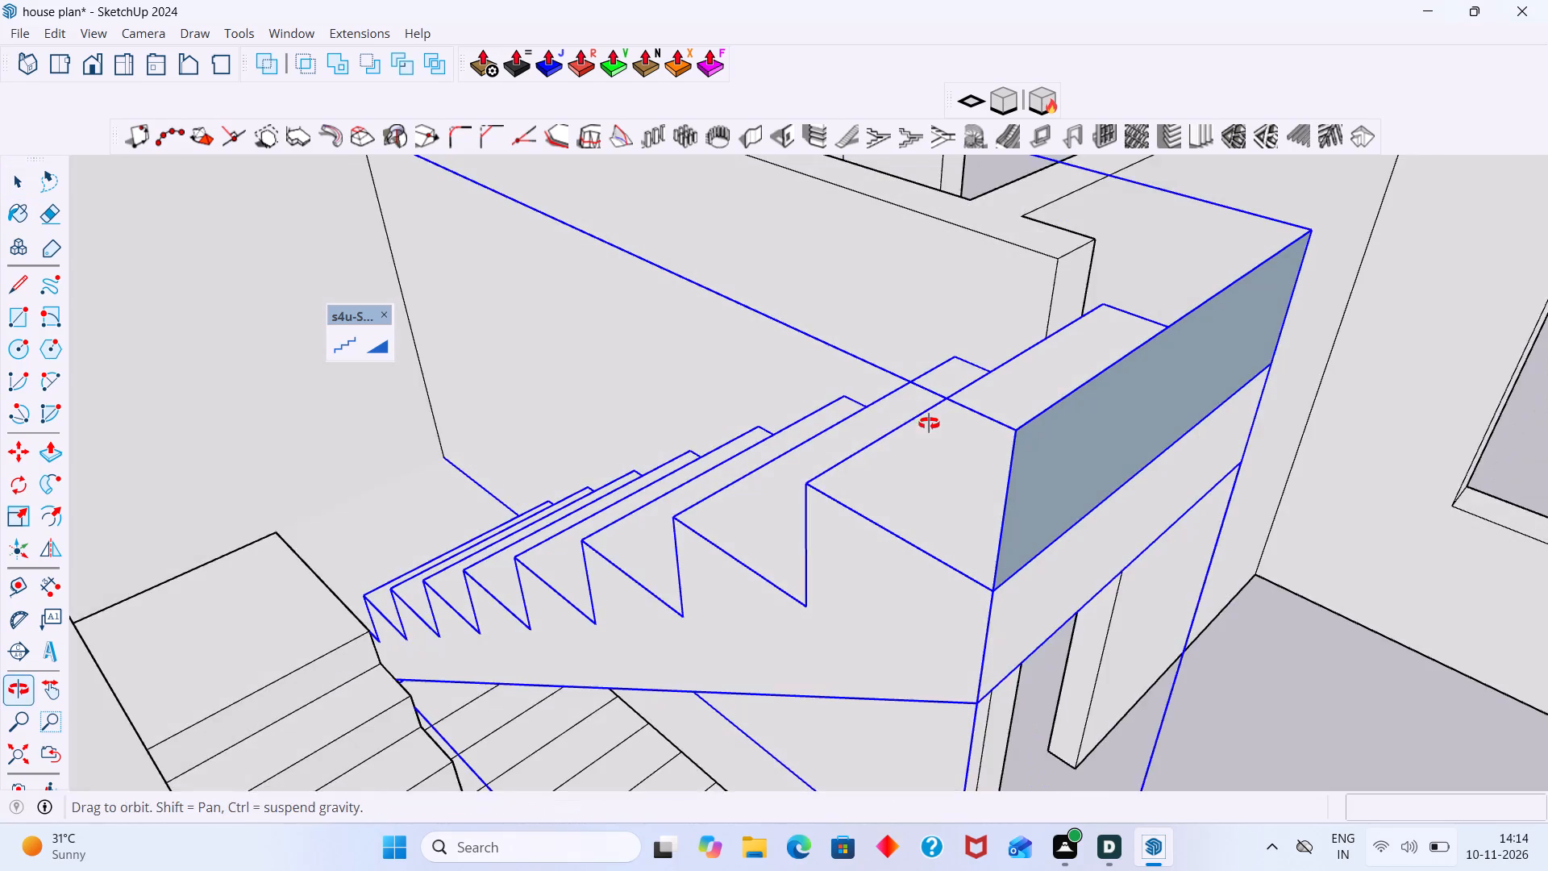
pyautogui.moveTo(929, 423); pyautogui.dragTo(933, 429, button='middle')
pyautogui.scroll(2, 1101, 436)
pyautogui.click(1099, 436)
pyautogui.press('Delete')
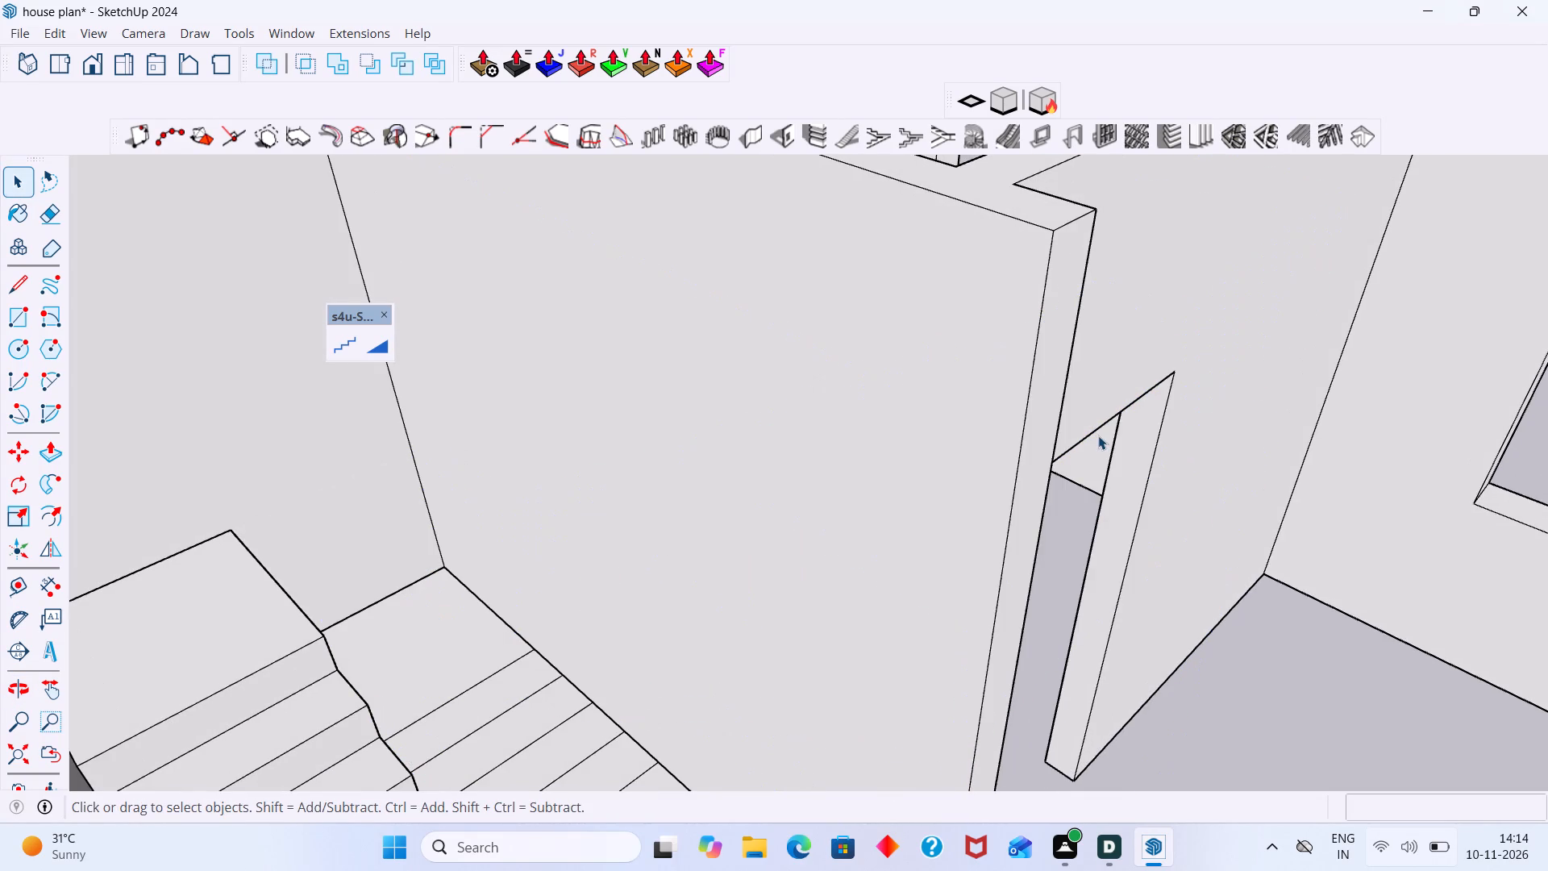
pyautogui.hotkey('ctrl', 'z')
pyautogui.click(1088, 444)
pyautogui.click(1083, 440)
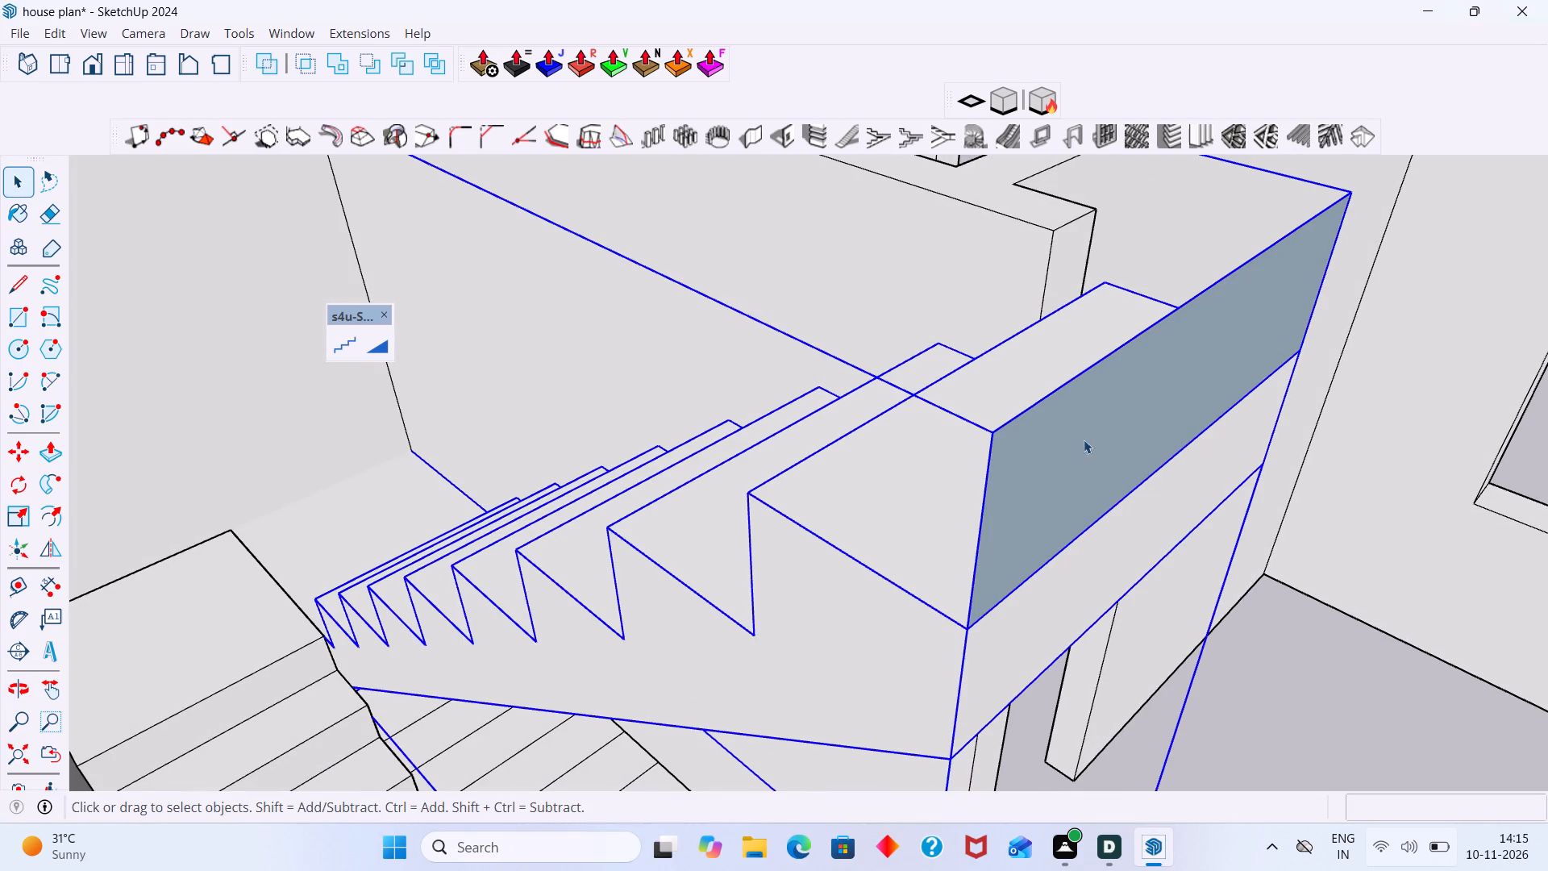
pyautogui.click(1069, 462)
pyautogui.press('Delete')
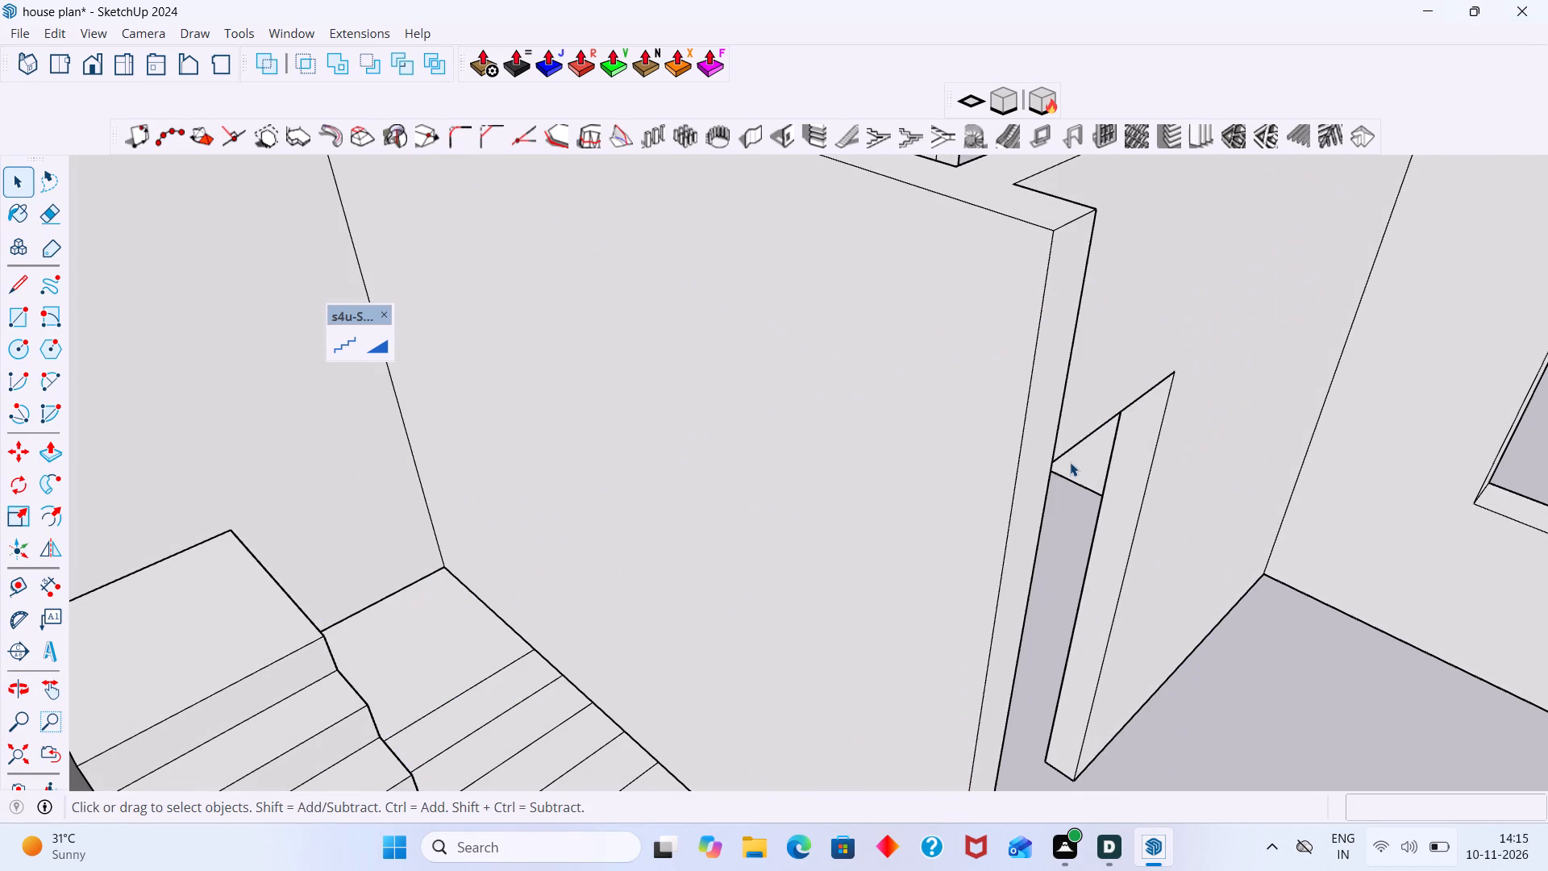
# Delete the last two tread faces at the far end of the longer flight's flat layout, together with their leftover edges.
pyautogui.scroll(-7, 1055, 490)
pyautogui.moveTo(846, 547); pyautogui.dragTo(801, 554, button='middle')
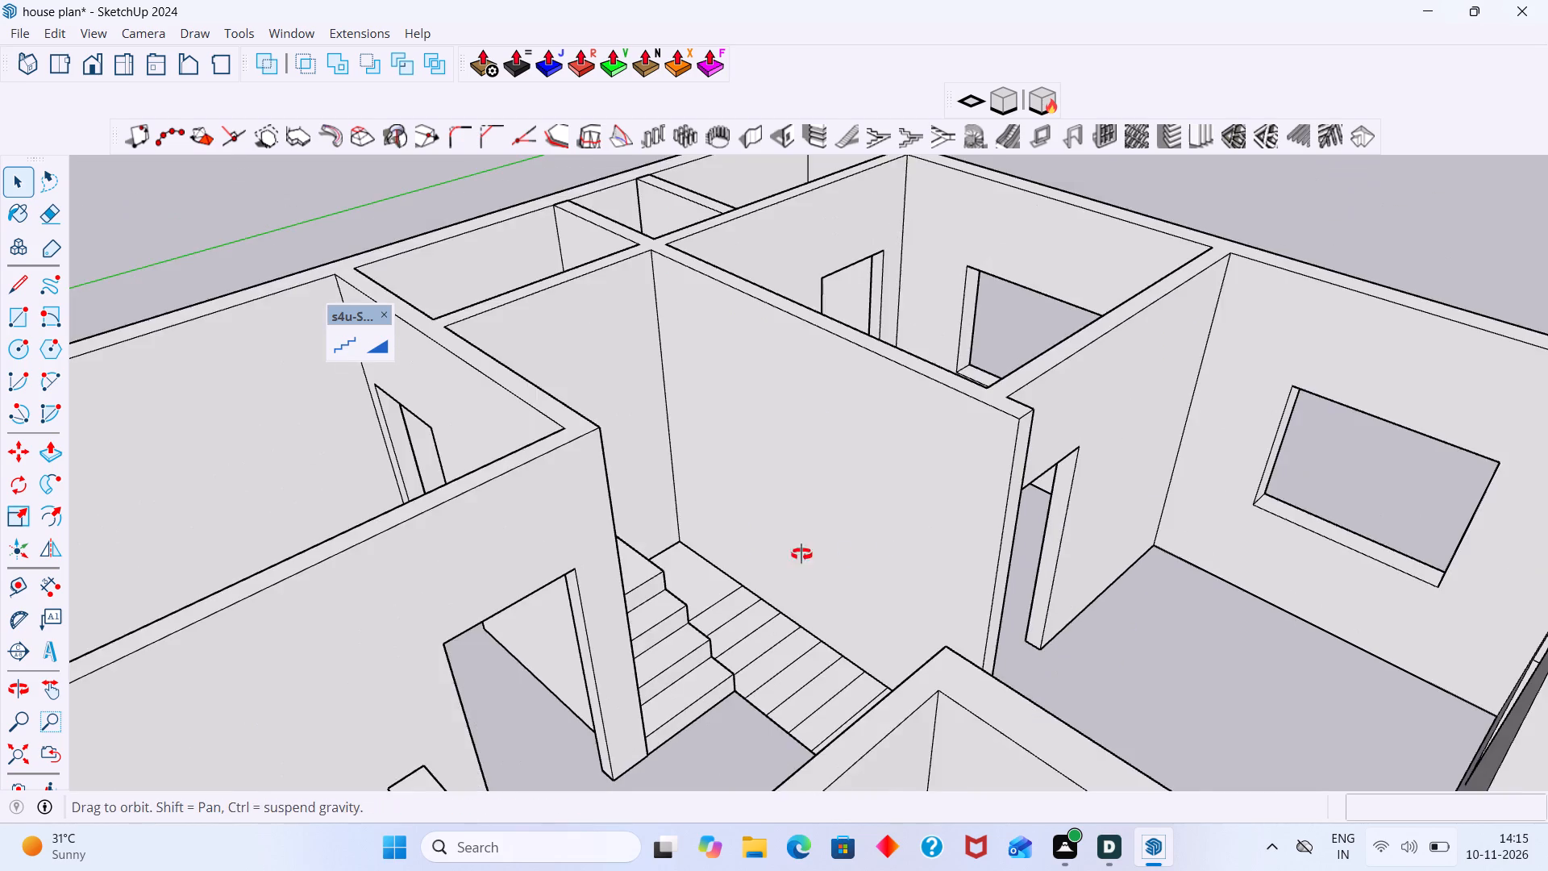
pyautogui.moveTo(801, 554); pyautogui.dragTo(735, 568, button='middle')
pyautogui.scroll(-3, 759, 610)
pyautogui.moveTo(809, 697); pyautogui.dragTo(760, 711, button='middle')
pyautogui.scroll(9, 730, 698)
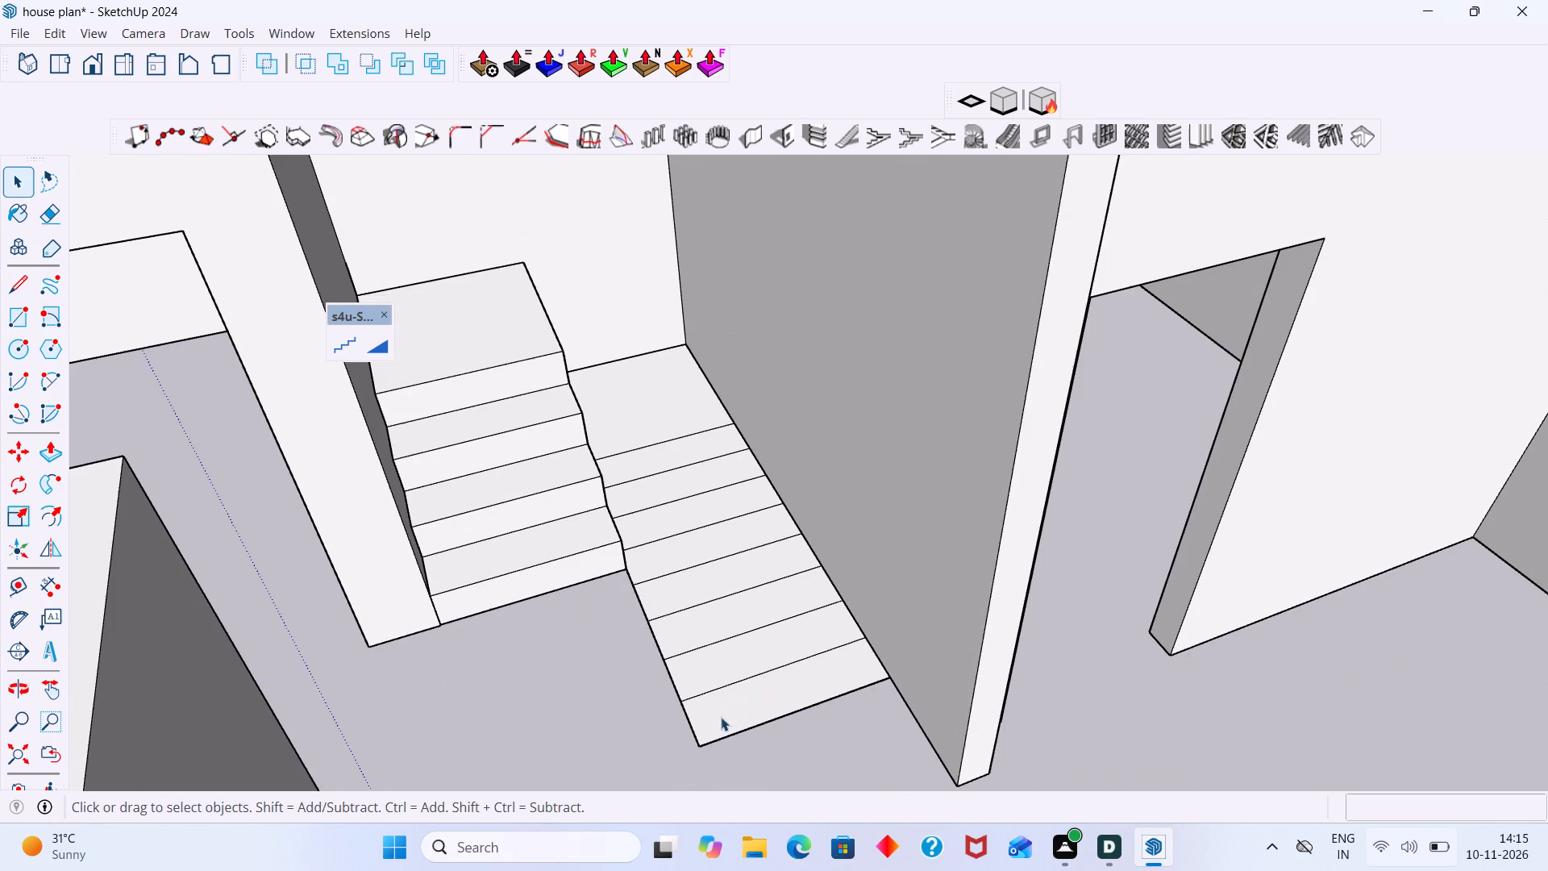
pyautogui.click(722, 713)
pyautogui.press('Delete')
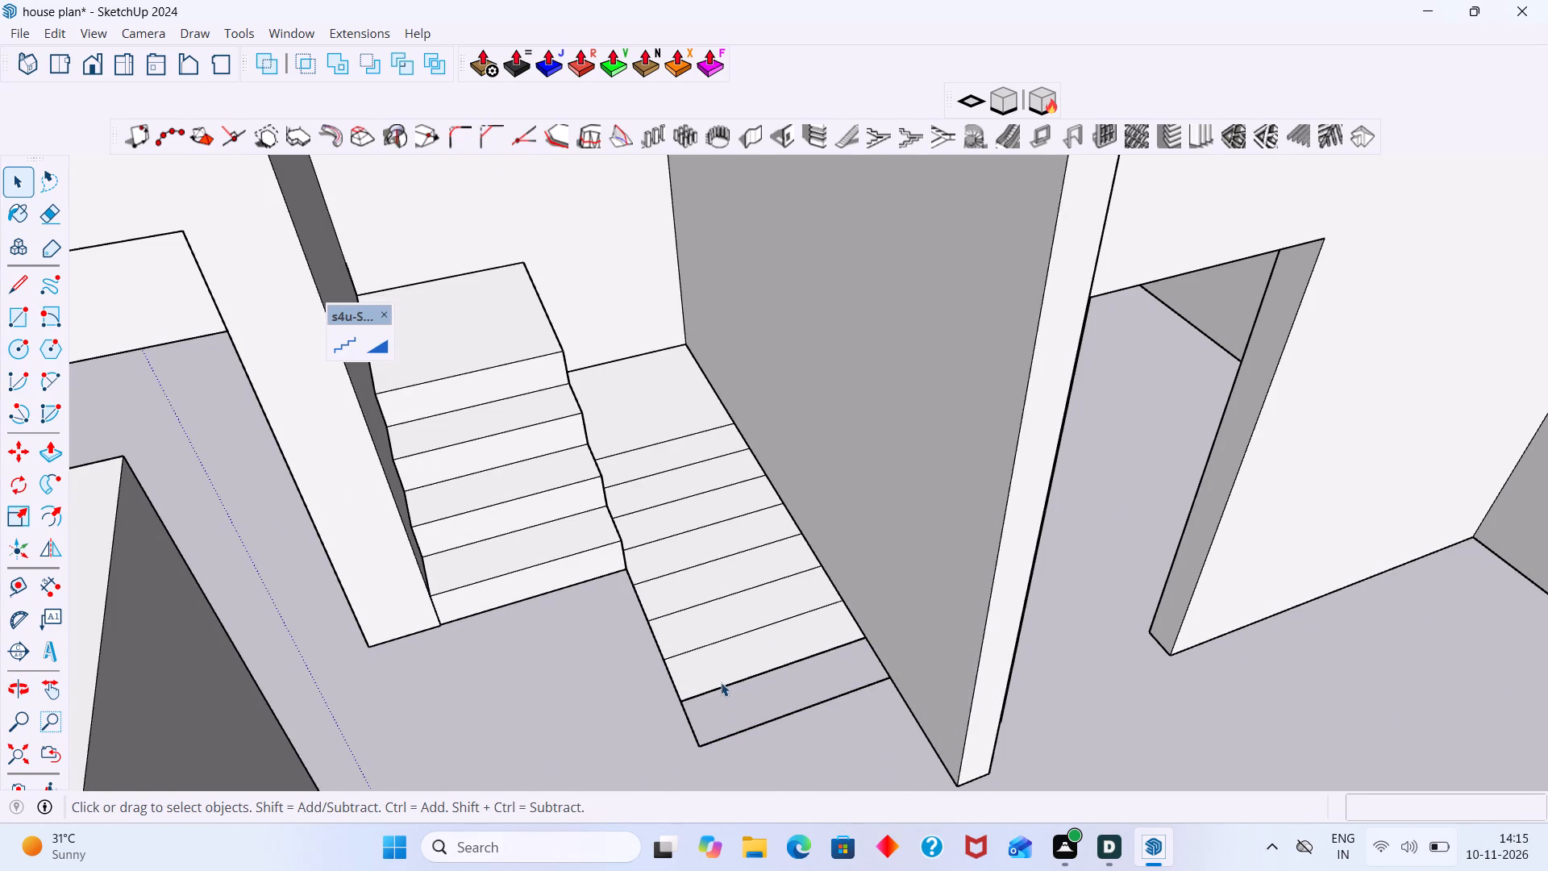
pyautogui.click(718, 680)
pyautogui.press('Delete')
pyautogui.moveTo(709, 699); pyautogui.dragTo(705, 684)
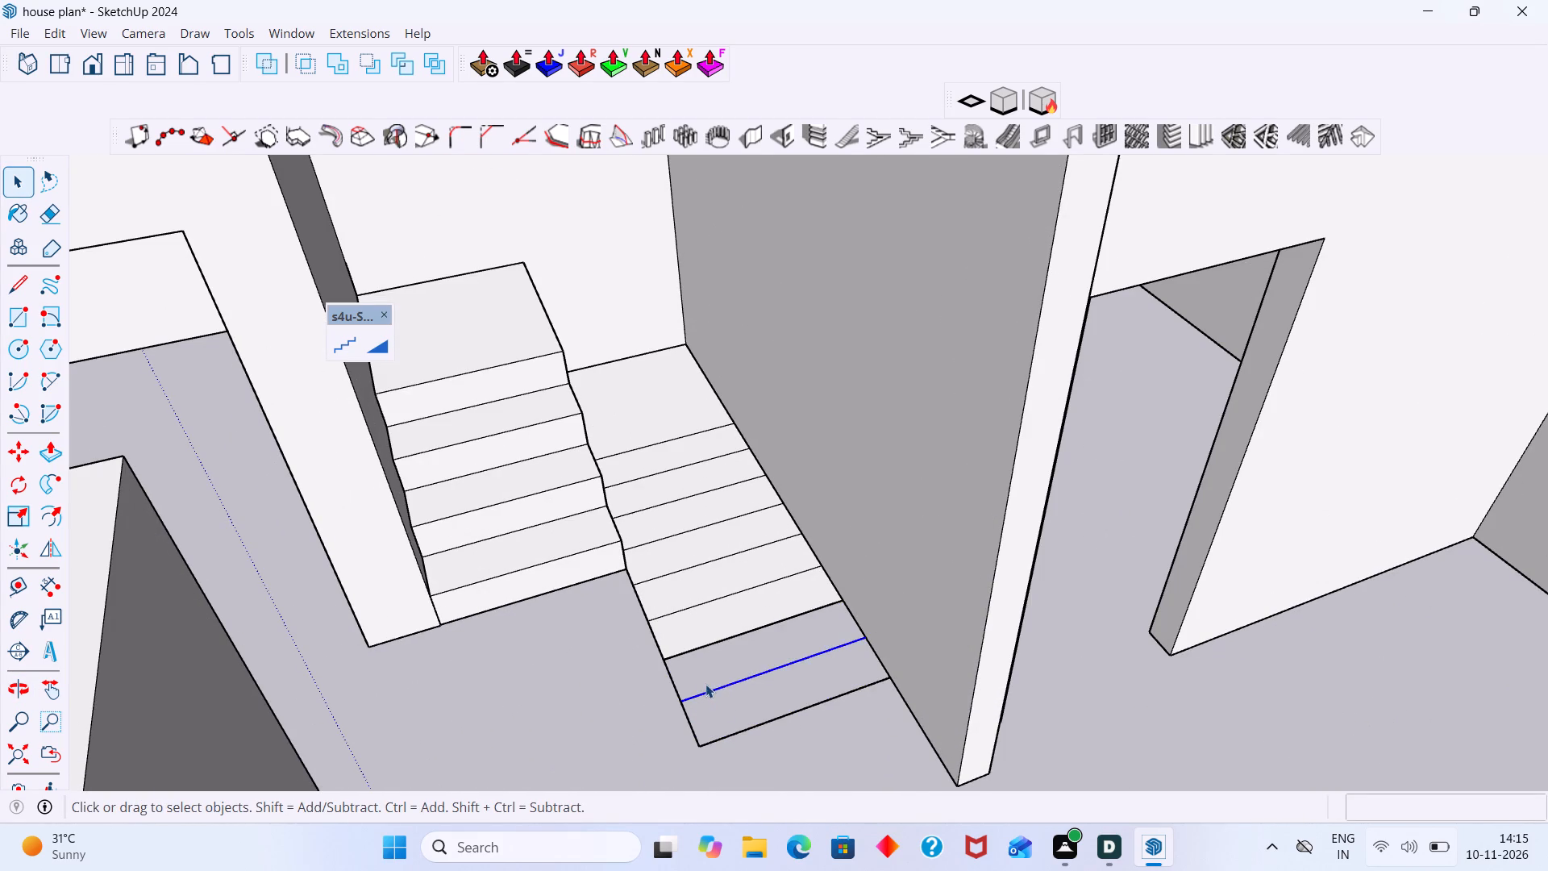
pyautogui.press('Delete')
pyautogui.moveTo(705, 715); pyautogui.dragTo(664, 727)
pyautogui.press('Delete')
pyautogui.moveTo(741, 716); pyautogui.dragTo(745, 725)
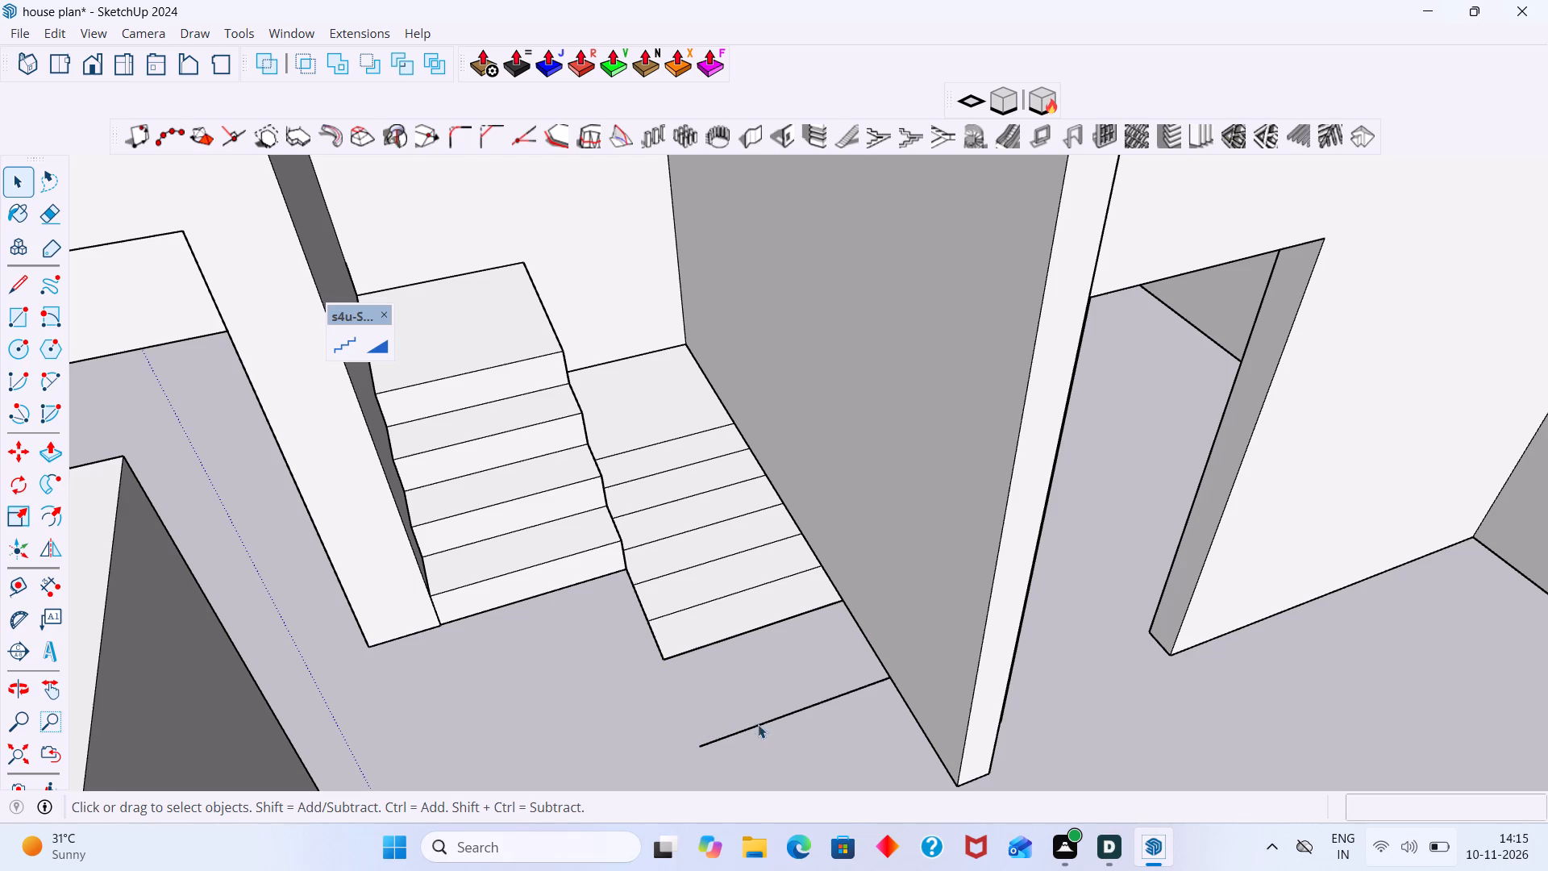
pyautogui.moveTo(759, 724); pyautogui.dragTo(747, 710)
pyautogui.moveTo(780, 724); pyautogui.dragTo(763, 700)
pyautogui.press('Delete')
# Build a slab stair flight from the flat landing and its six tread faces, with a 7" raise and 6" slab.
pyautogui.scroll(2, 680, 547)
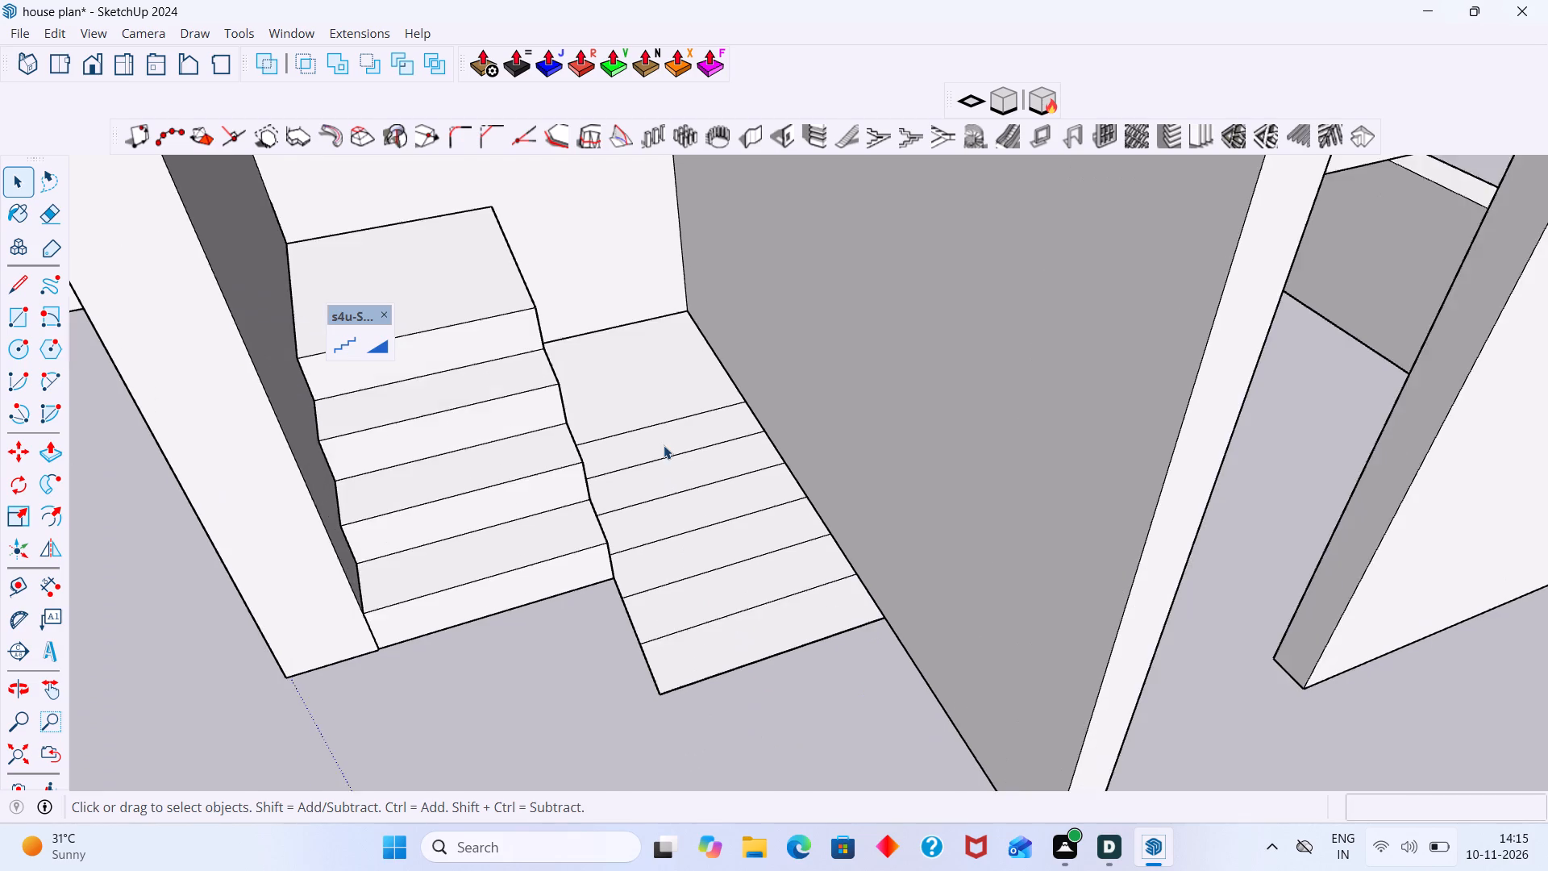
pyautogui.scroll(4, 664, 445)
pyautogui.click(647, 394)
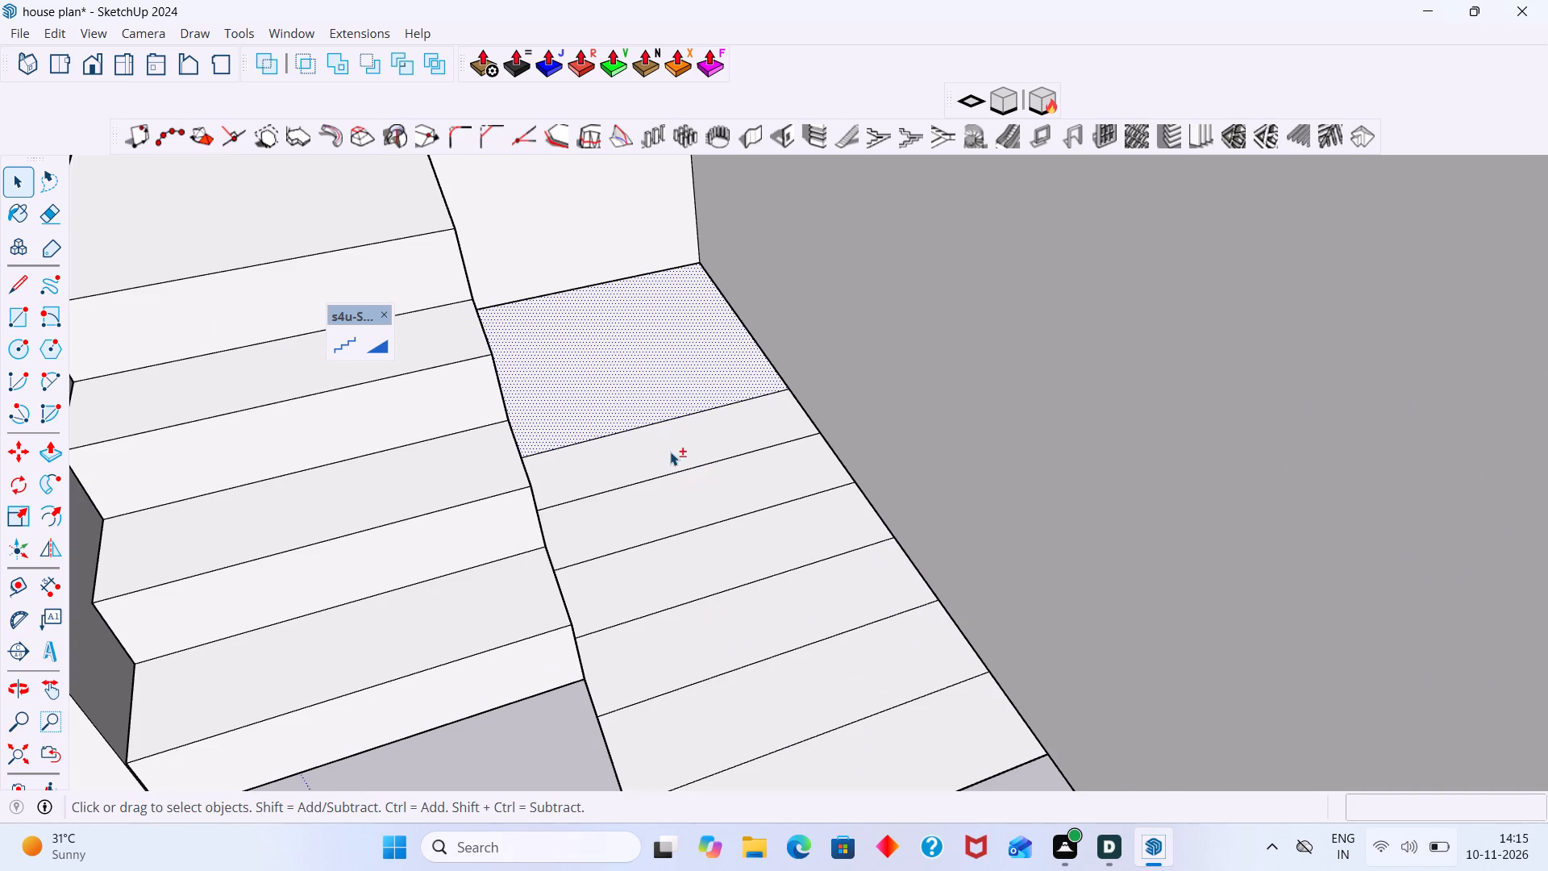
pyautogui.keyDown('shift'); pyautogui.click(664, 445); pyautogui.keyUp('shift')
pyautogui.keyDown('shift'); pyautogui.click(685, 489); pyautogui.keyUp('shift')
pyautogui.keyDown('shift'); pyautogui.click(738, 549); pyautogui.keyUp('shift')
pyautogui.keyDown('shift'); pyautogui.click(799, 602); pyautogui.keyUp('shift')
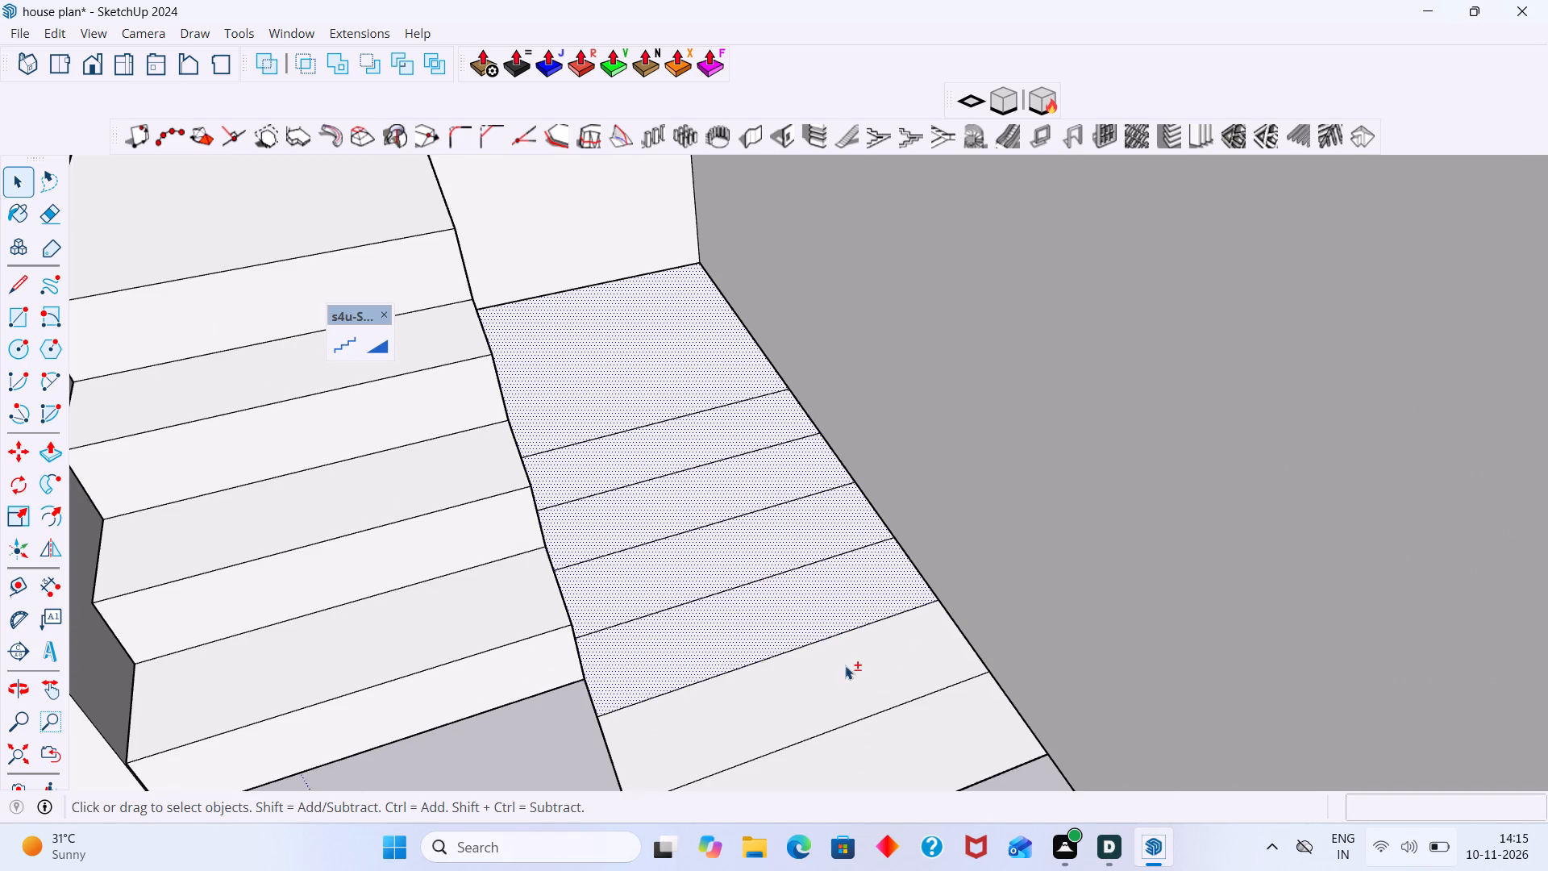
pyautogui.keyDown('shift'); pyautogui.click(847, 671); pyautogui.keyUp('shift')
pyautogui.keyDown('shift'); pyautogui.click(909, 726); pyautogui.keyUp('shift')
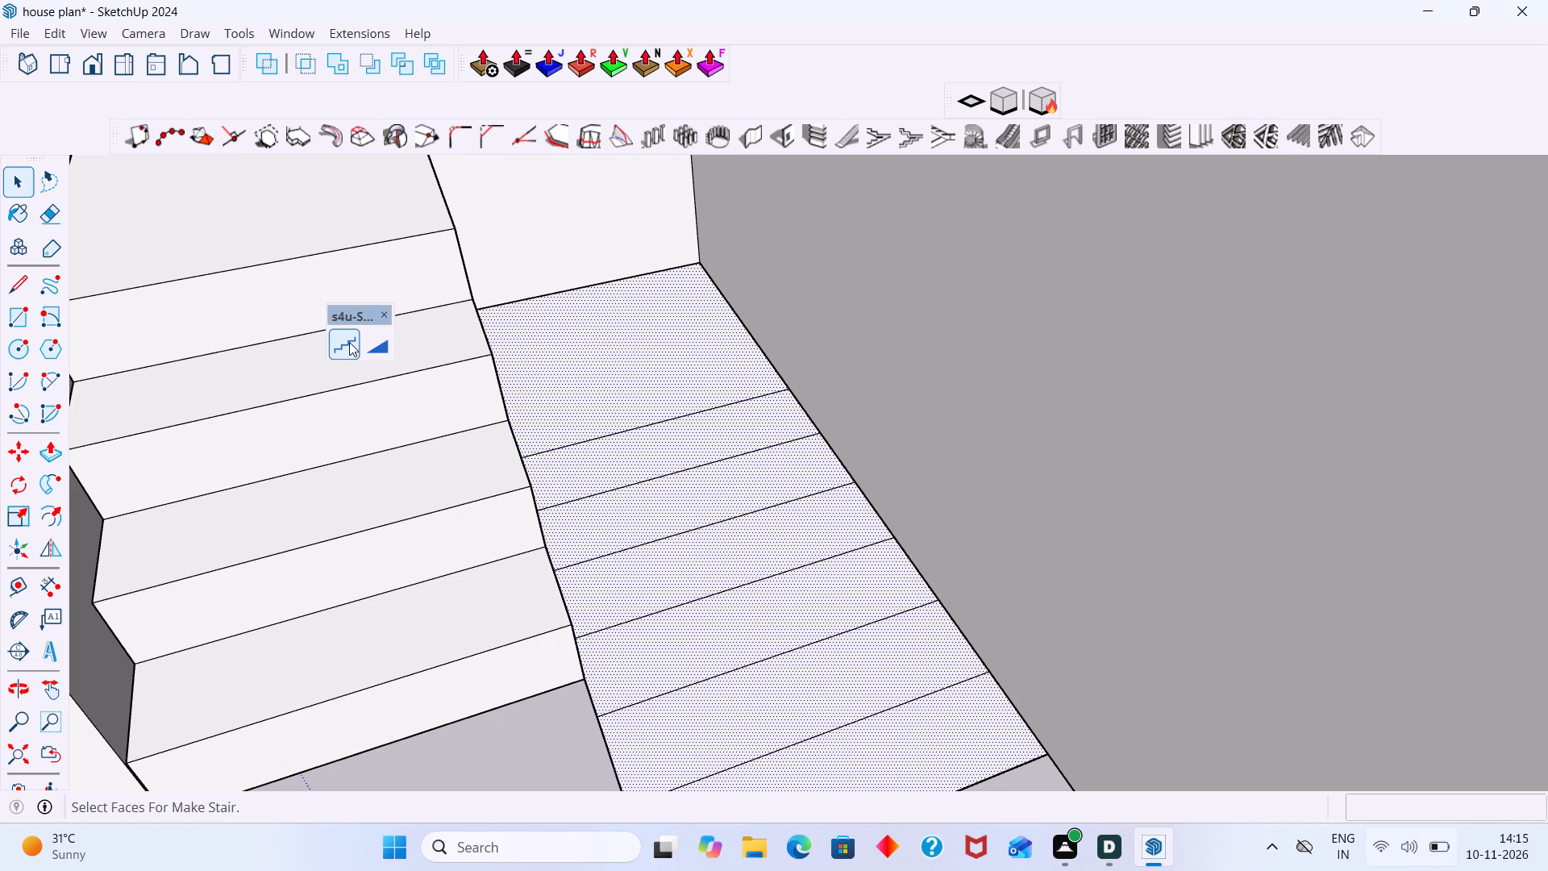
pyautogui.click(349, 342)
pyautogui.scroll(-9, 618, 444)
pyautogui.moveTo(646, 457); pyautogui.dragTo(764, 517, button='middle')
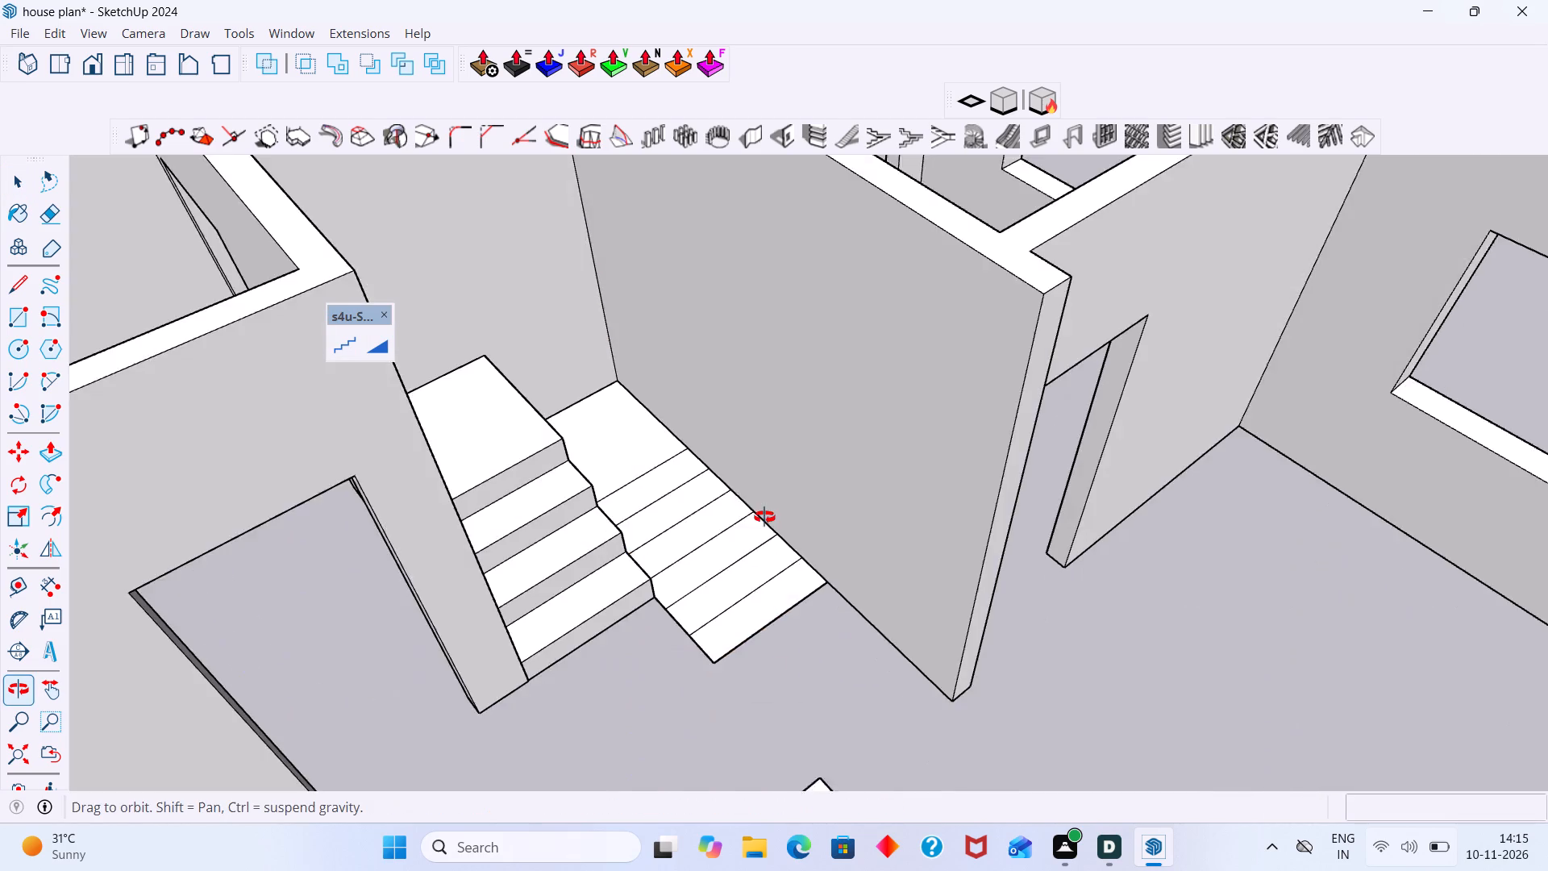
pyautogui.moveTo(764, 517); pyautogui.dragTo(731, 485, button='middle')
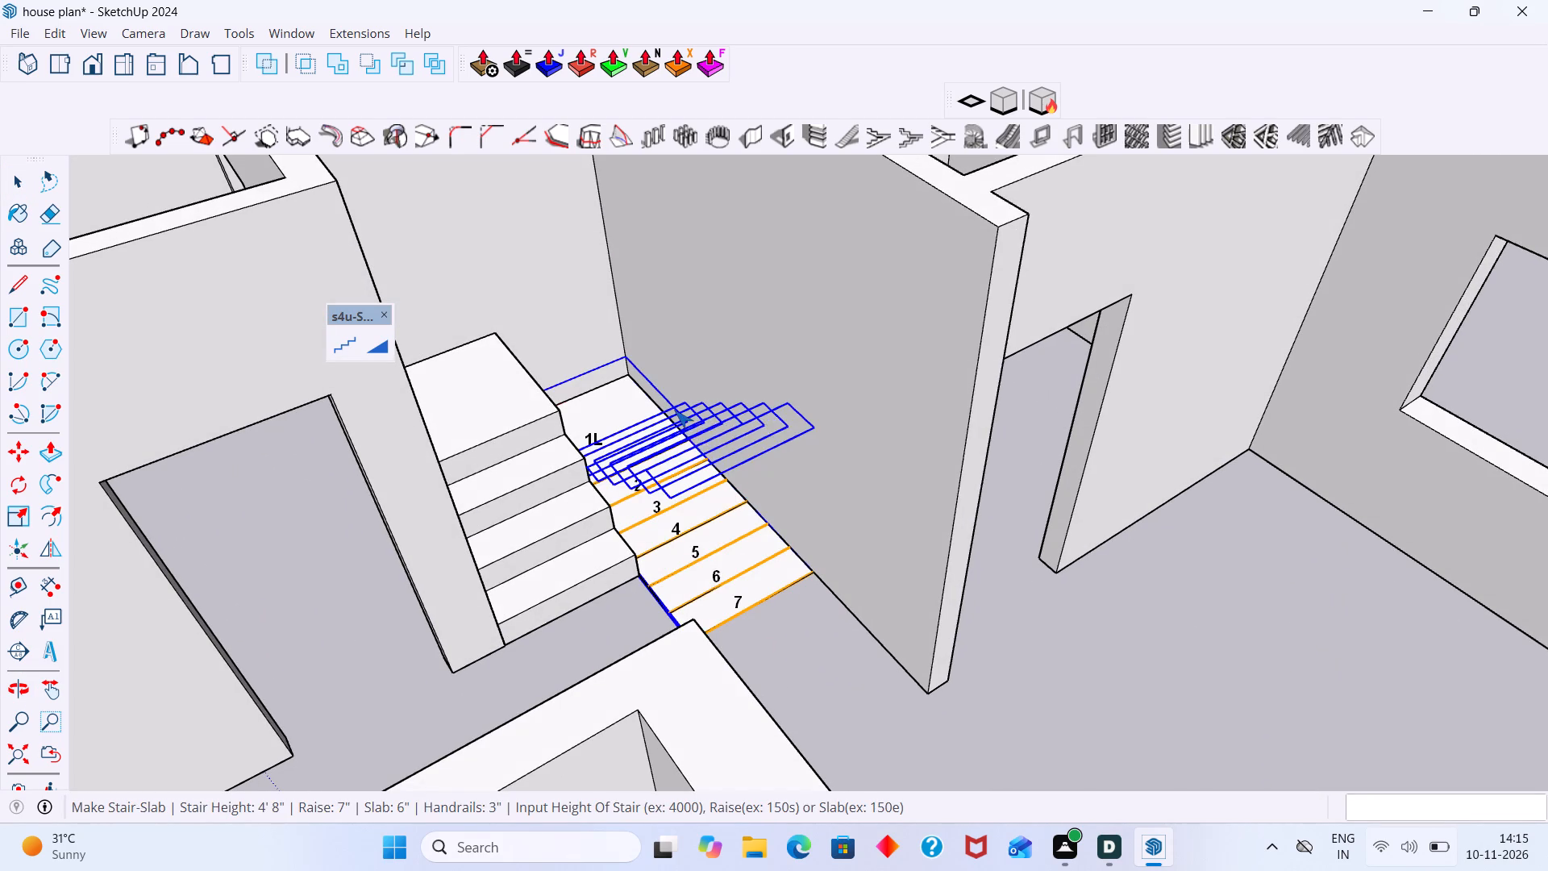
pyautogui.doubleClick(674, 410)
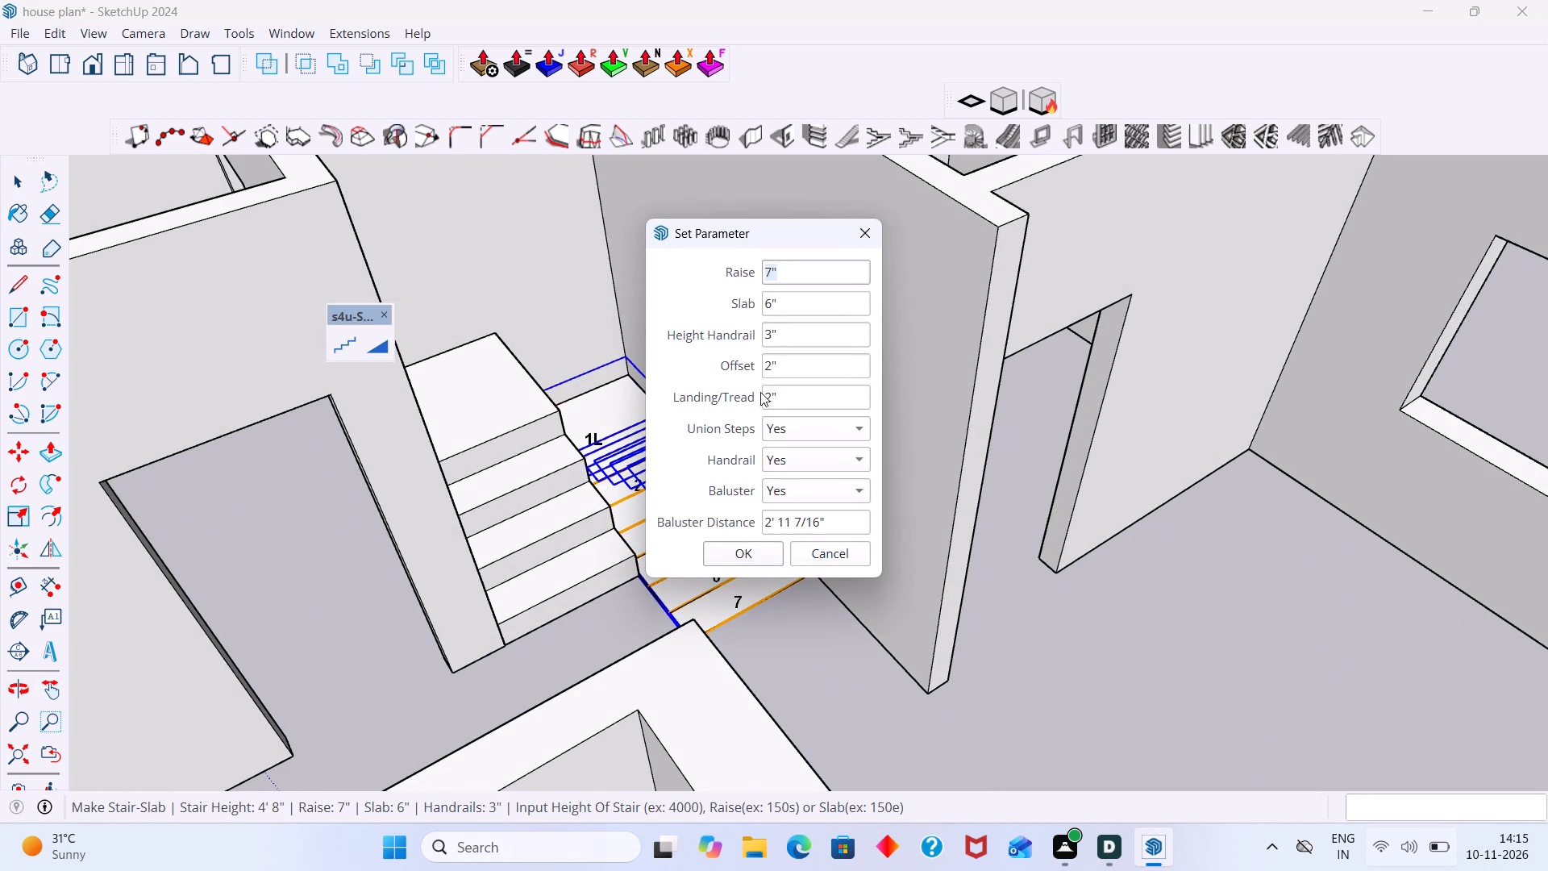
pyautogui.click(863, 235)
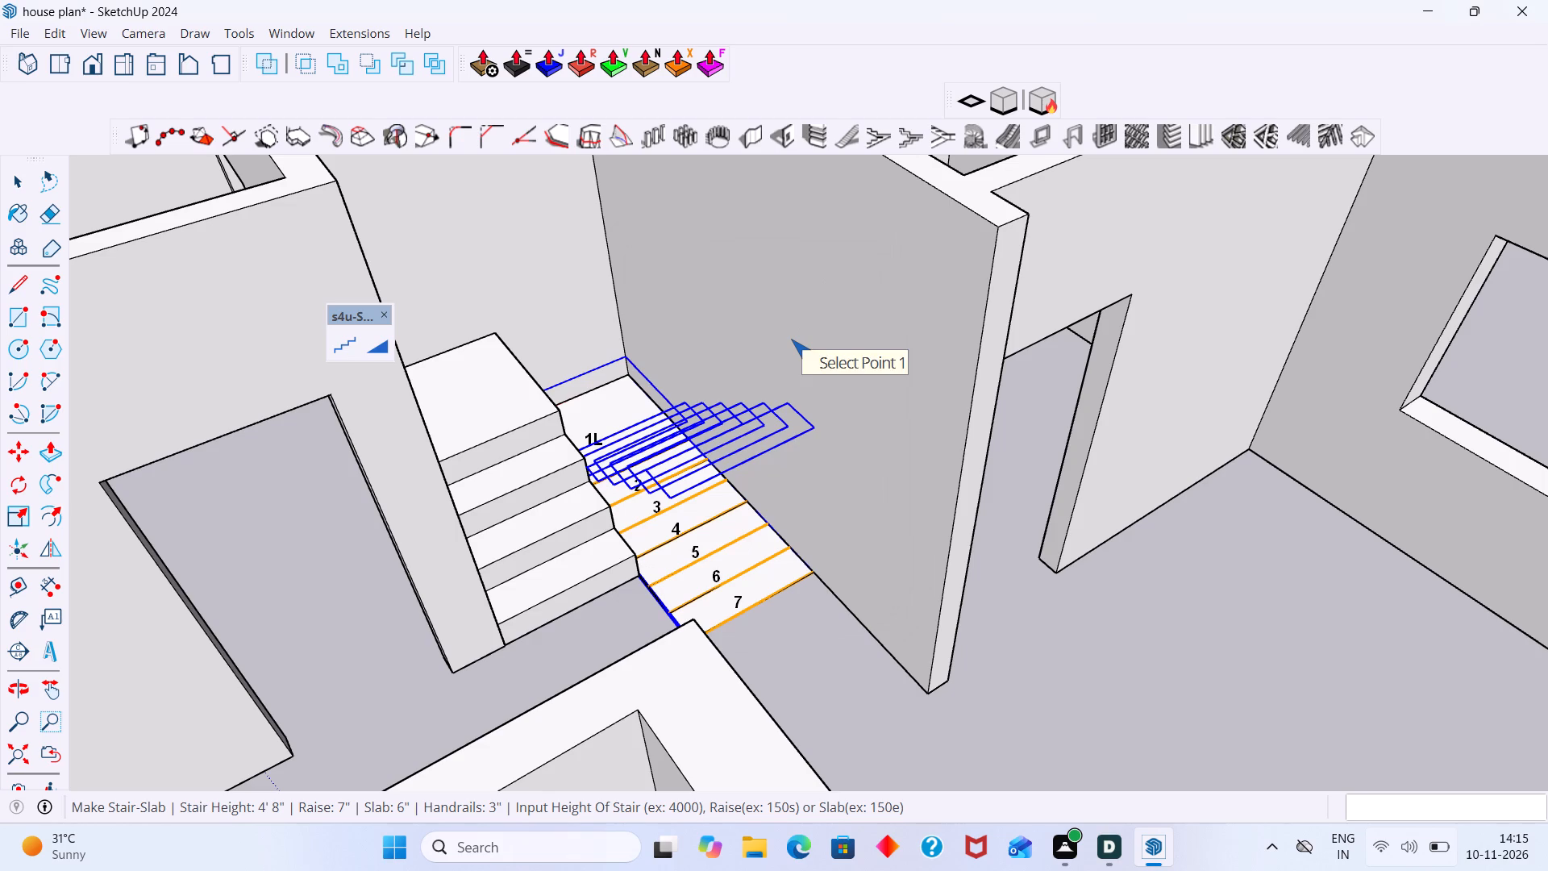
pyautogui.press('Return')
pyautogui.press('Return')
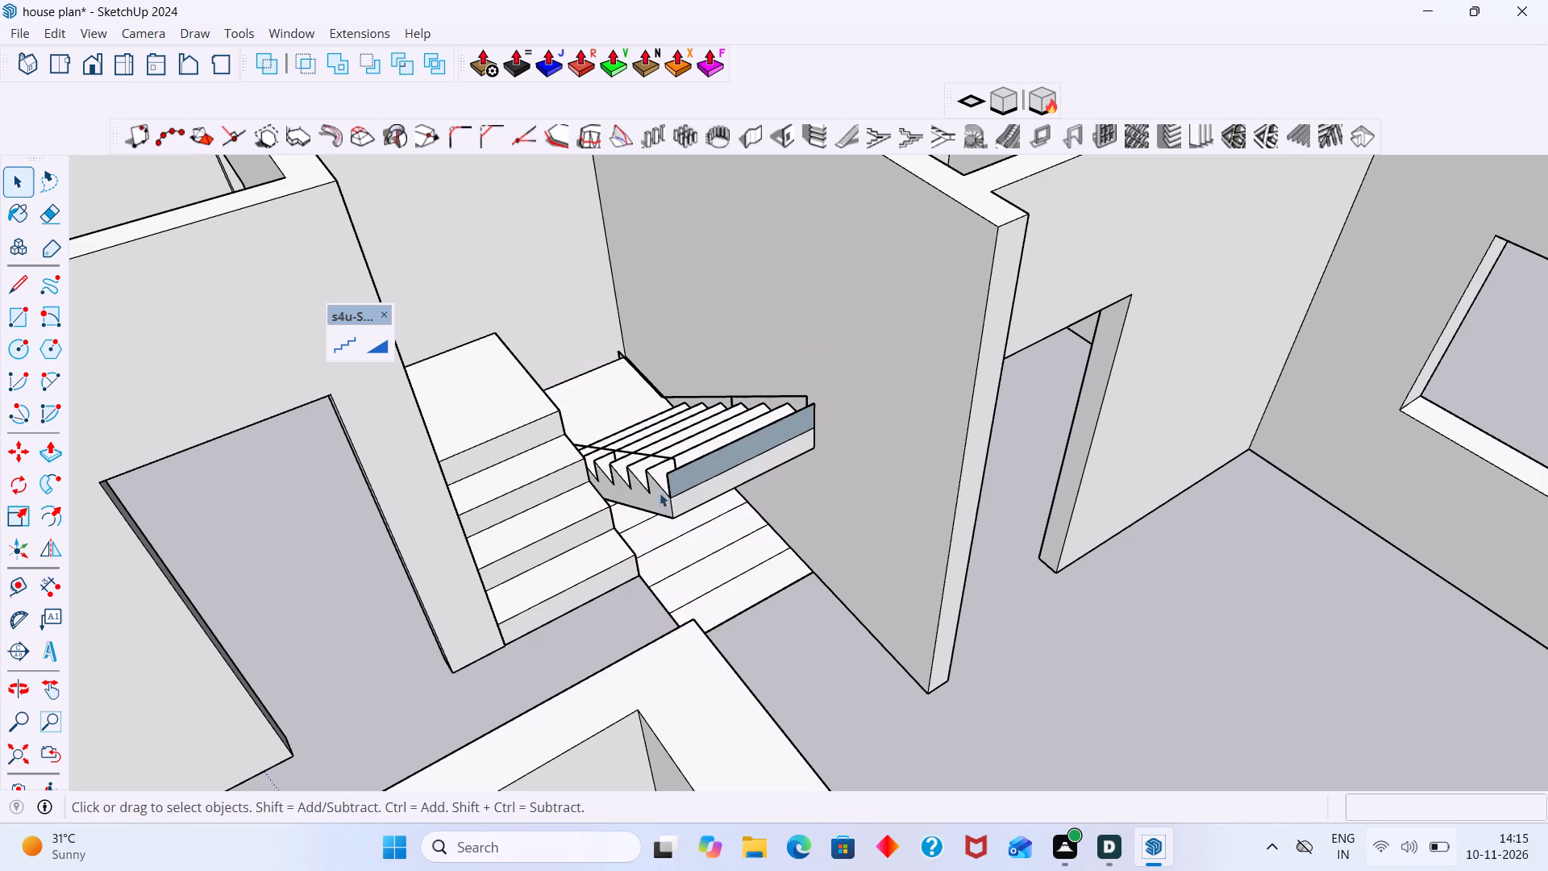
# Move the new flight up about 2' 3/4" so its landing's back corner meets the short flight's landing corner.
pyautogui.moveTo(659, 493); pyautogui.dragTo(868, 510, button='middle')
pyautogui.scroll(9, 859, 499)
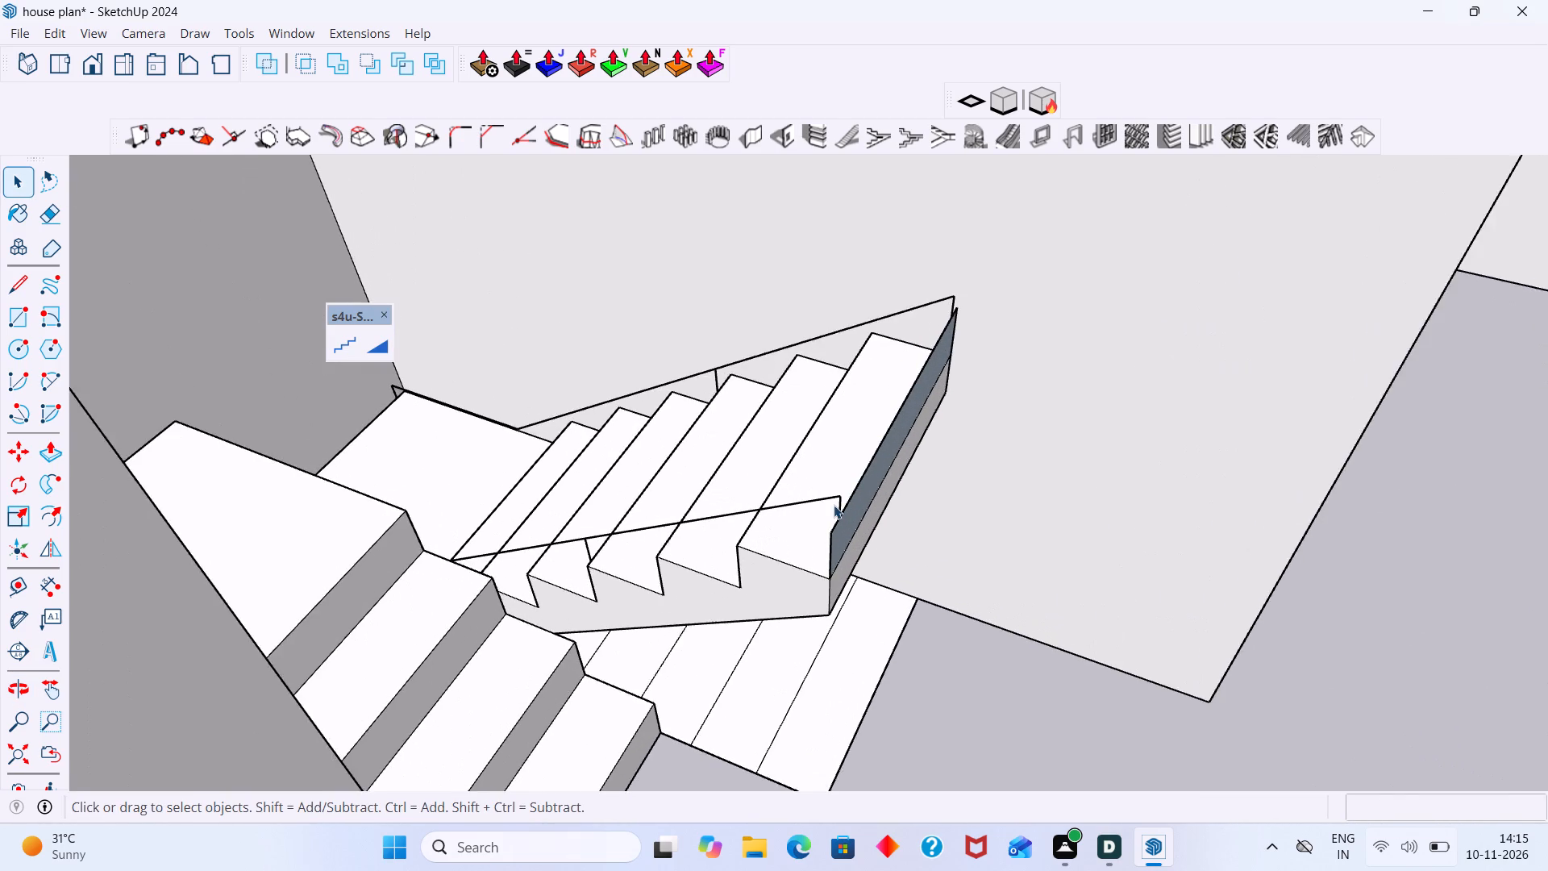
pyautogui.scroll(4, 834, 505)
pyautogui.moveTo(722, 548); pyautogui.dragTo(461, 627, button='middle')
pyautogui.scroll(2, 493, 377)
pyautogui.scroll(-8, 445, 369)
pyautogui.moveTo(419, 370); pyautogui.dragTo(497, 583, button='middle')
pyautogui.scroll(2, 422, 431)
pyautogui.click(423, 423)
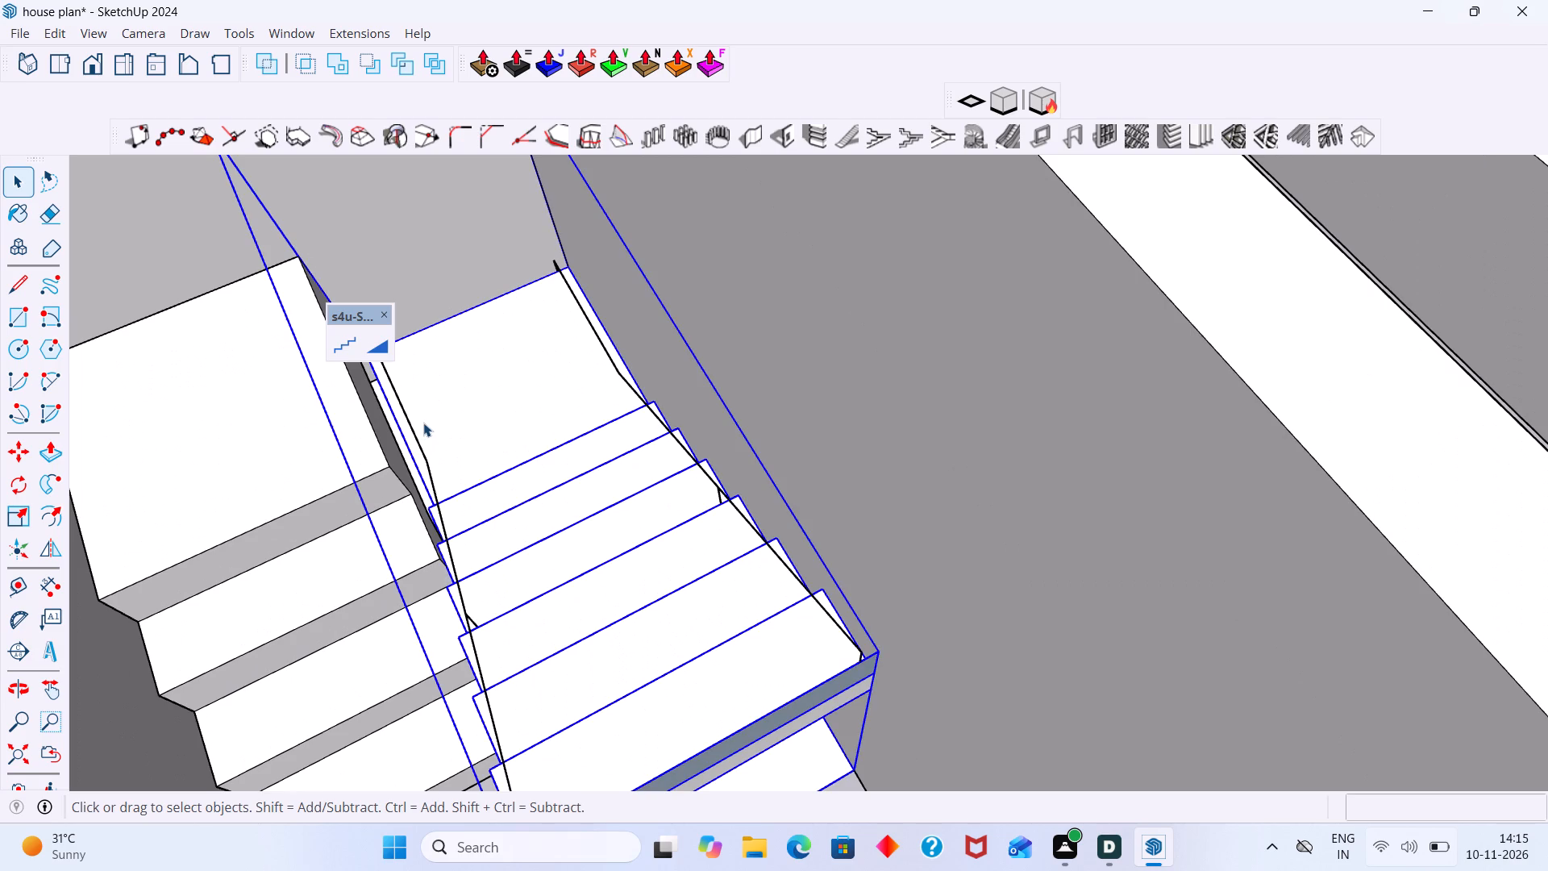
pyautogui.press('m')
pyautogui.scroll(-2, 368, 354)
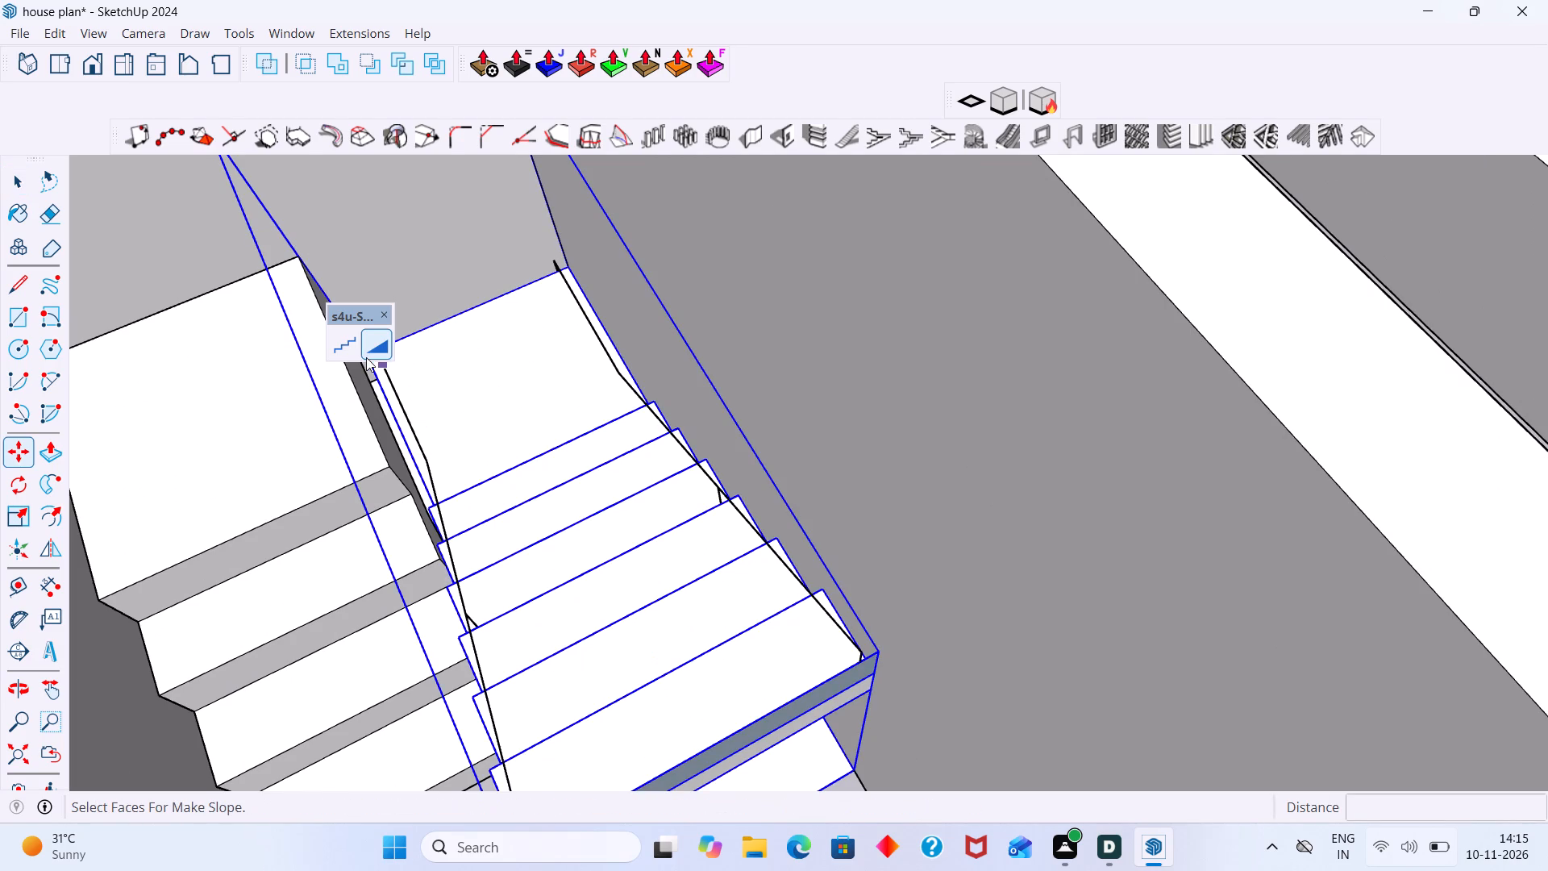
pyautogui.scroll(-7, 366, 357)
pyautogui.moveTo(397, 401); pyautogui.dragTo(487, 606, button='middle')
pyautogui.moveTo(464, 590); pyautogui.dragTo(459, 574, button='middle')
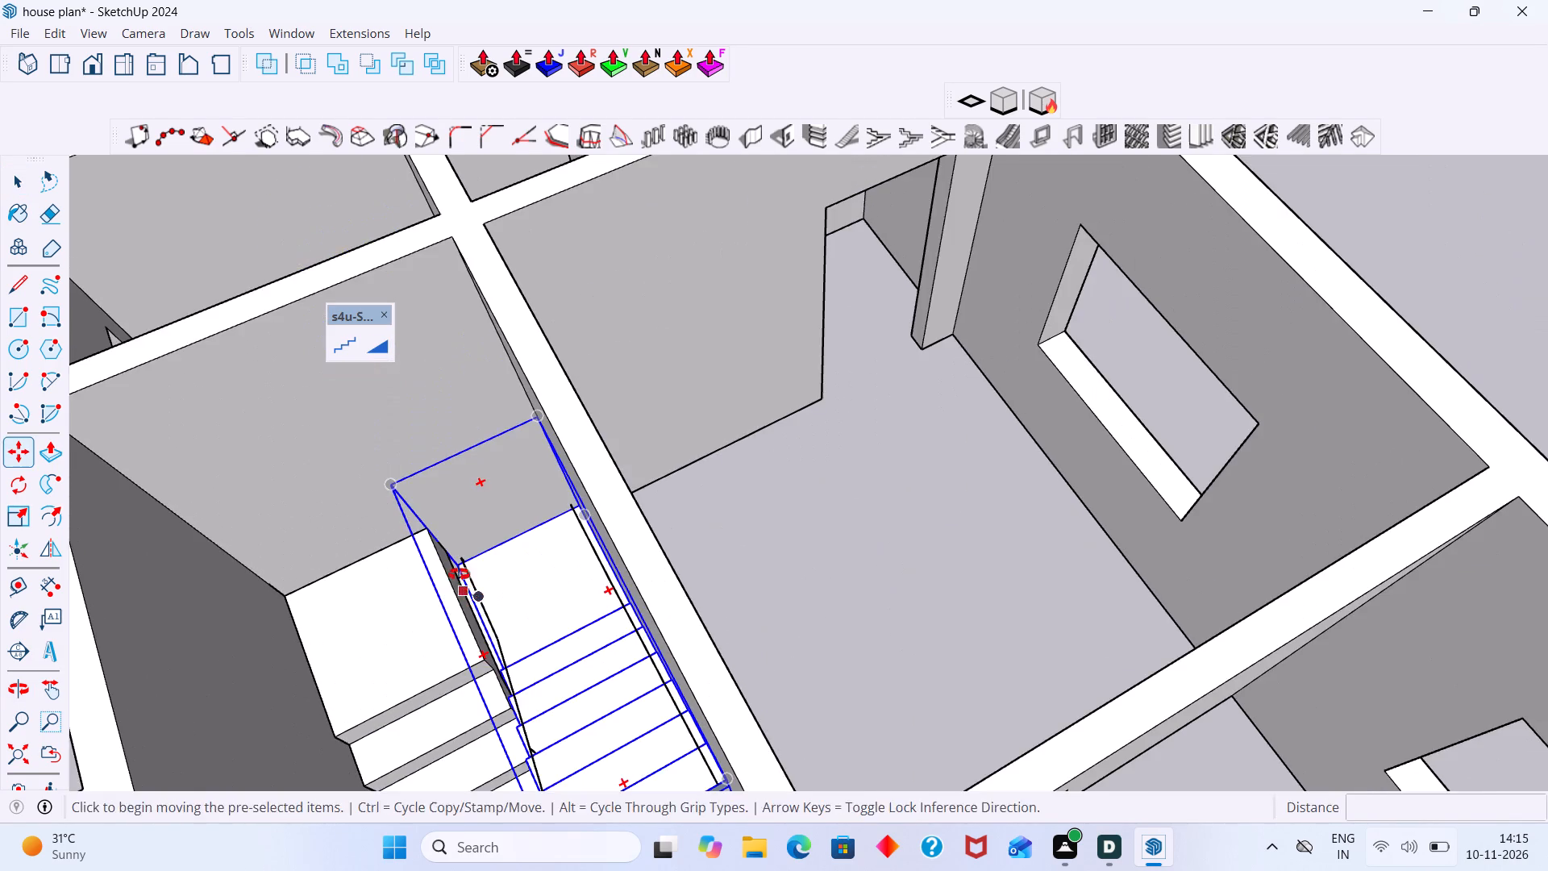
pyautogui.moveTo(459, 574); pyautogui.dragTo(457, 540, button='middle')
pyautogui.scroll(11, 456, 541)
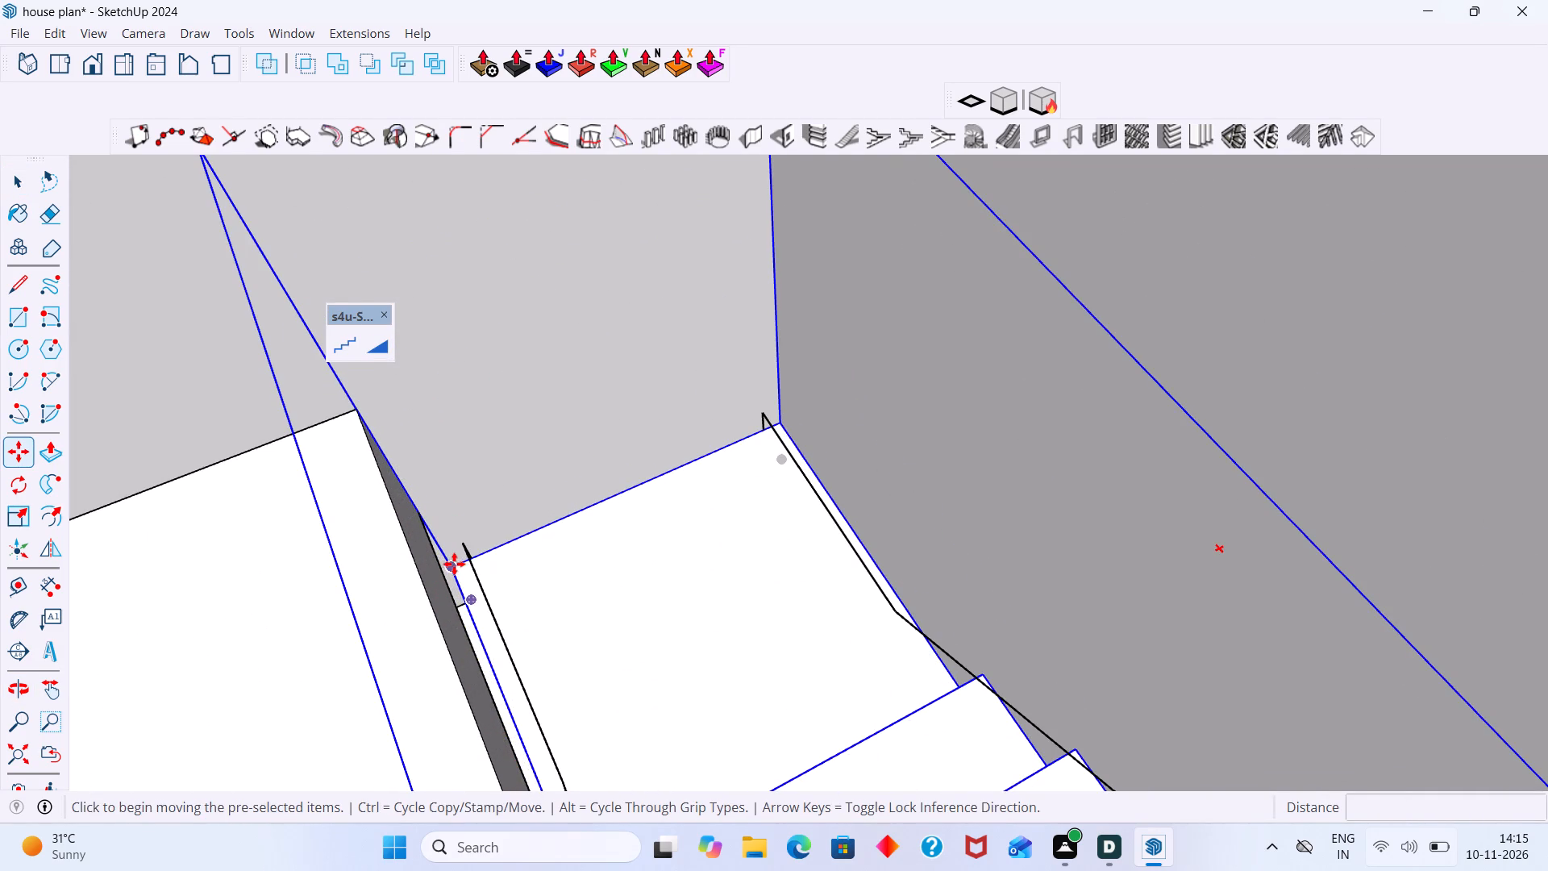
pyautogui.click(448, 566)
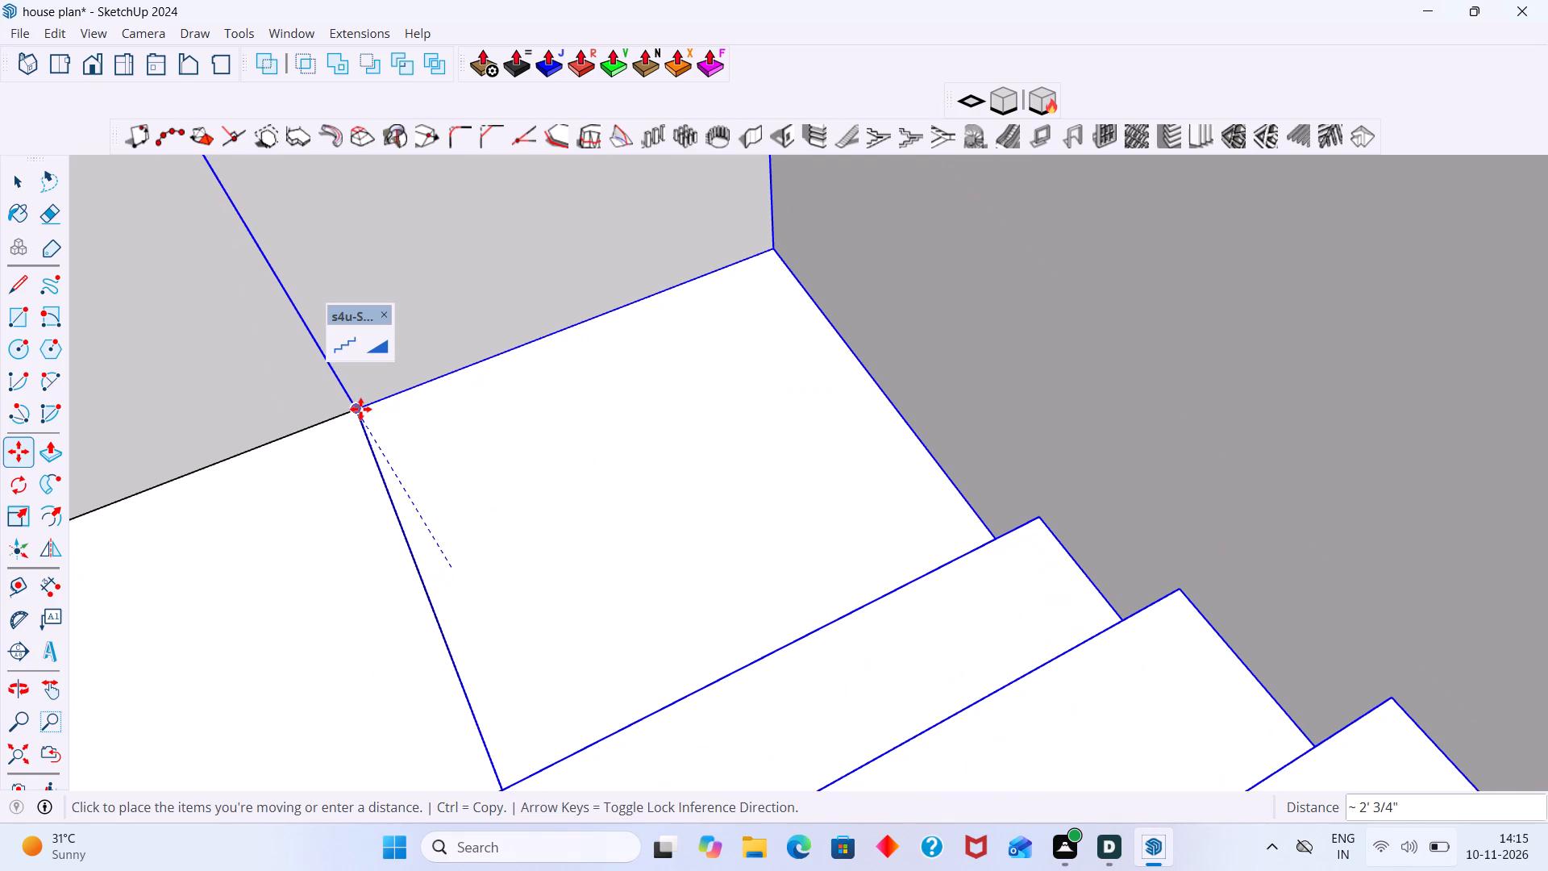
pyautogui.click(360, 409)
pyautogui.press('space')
# Examine the raised flight's joint with the short flight, its slab underside and its top step from several angles.
pyautogui.scroll(-12, 464, 482)
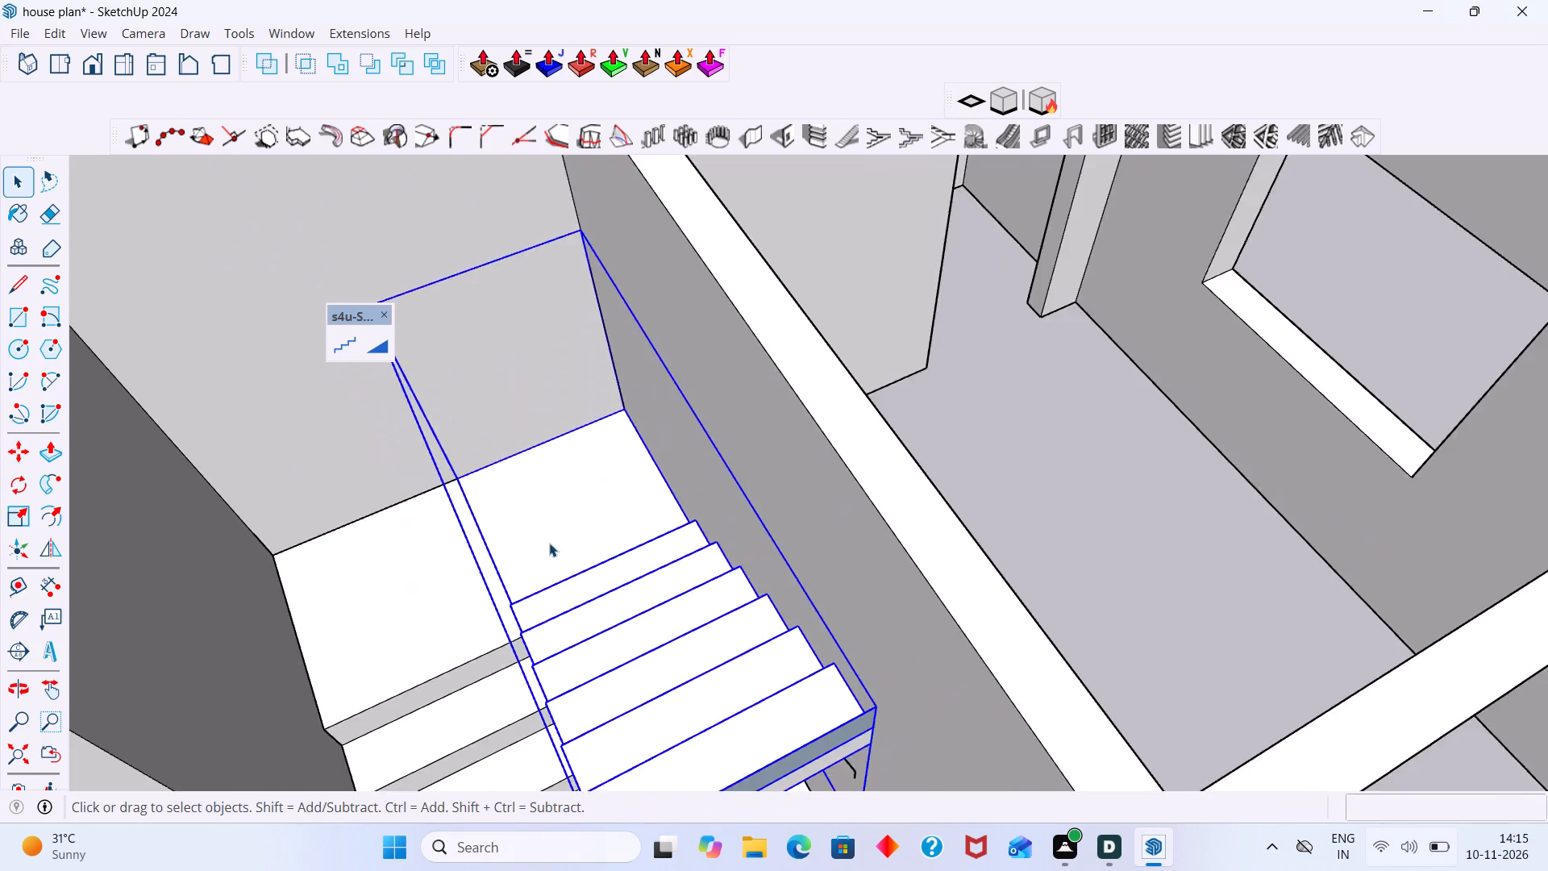
pyautogui.scroll(-2, 549, 543)
pyautogui.moveTo(547, 584); pyautogui.dragTo(885, 500, button='middle')
pyautogui.scroll(4, 1159, 549)
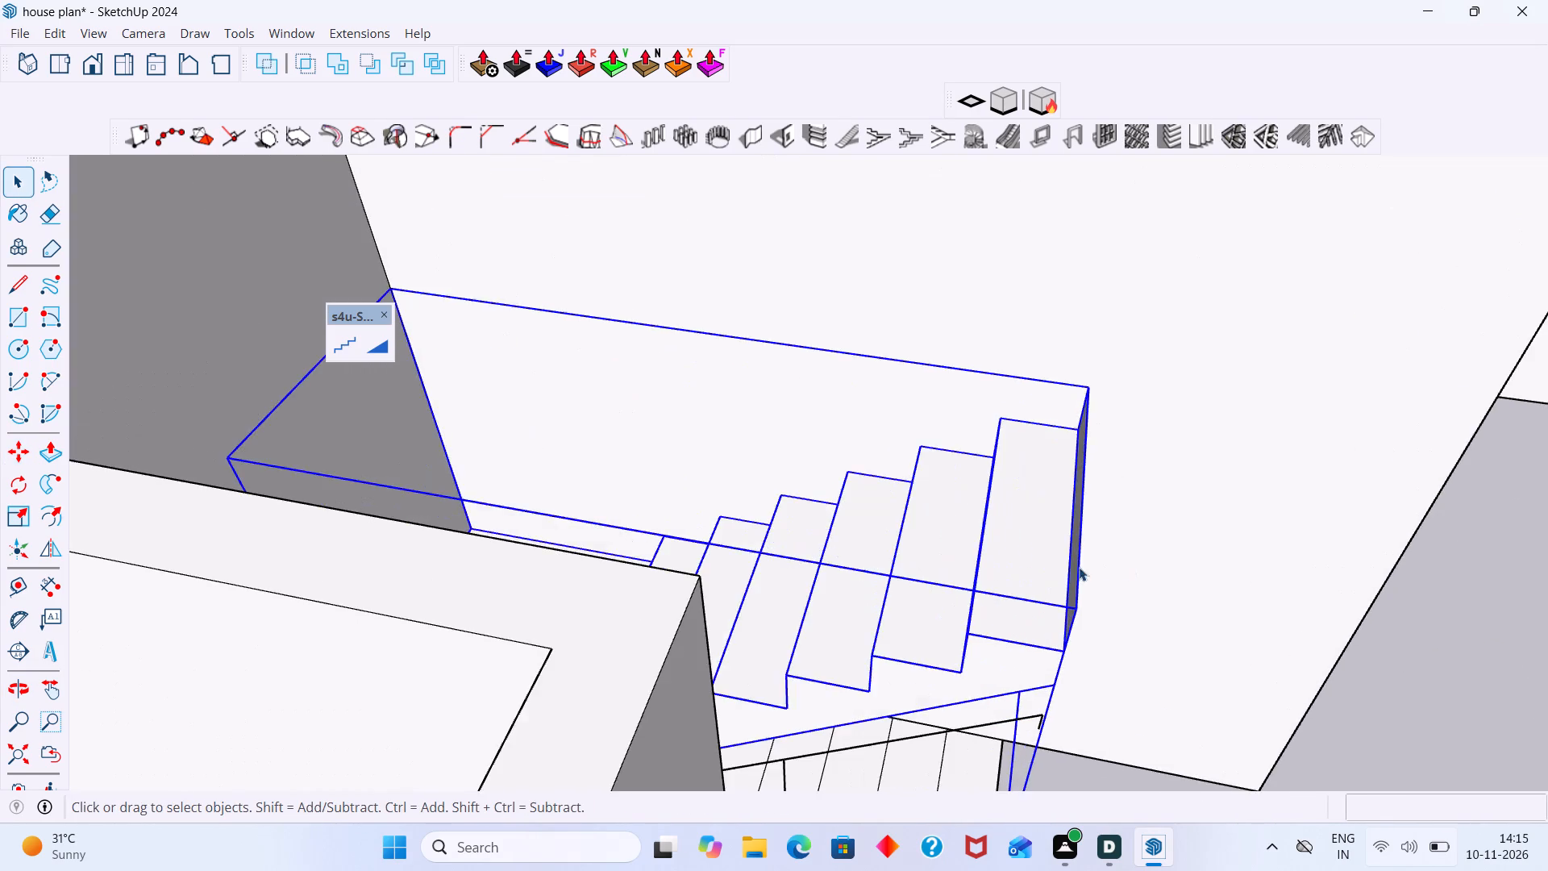
pyautogui.moveTo(1070, 568); pyautogui.dragTo(951, 446, button='middle')
pyautogui.scroll(-3, 887, 557)
pyautogui.moveTo(810, 582); pyautogui.dragTo(726, 571, button='middle')
pyautogui.scroll(6, 592, 565)
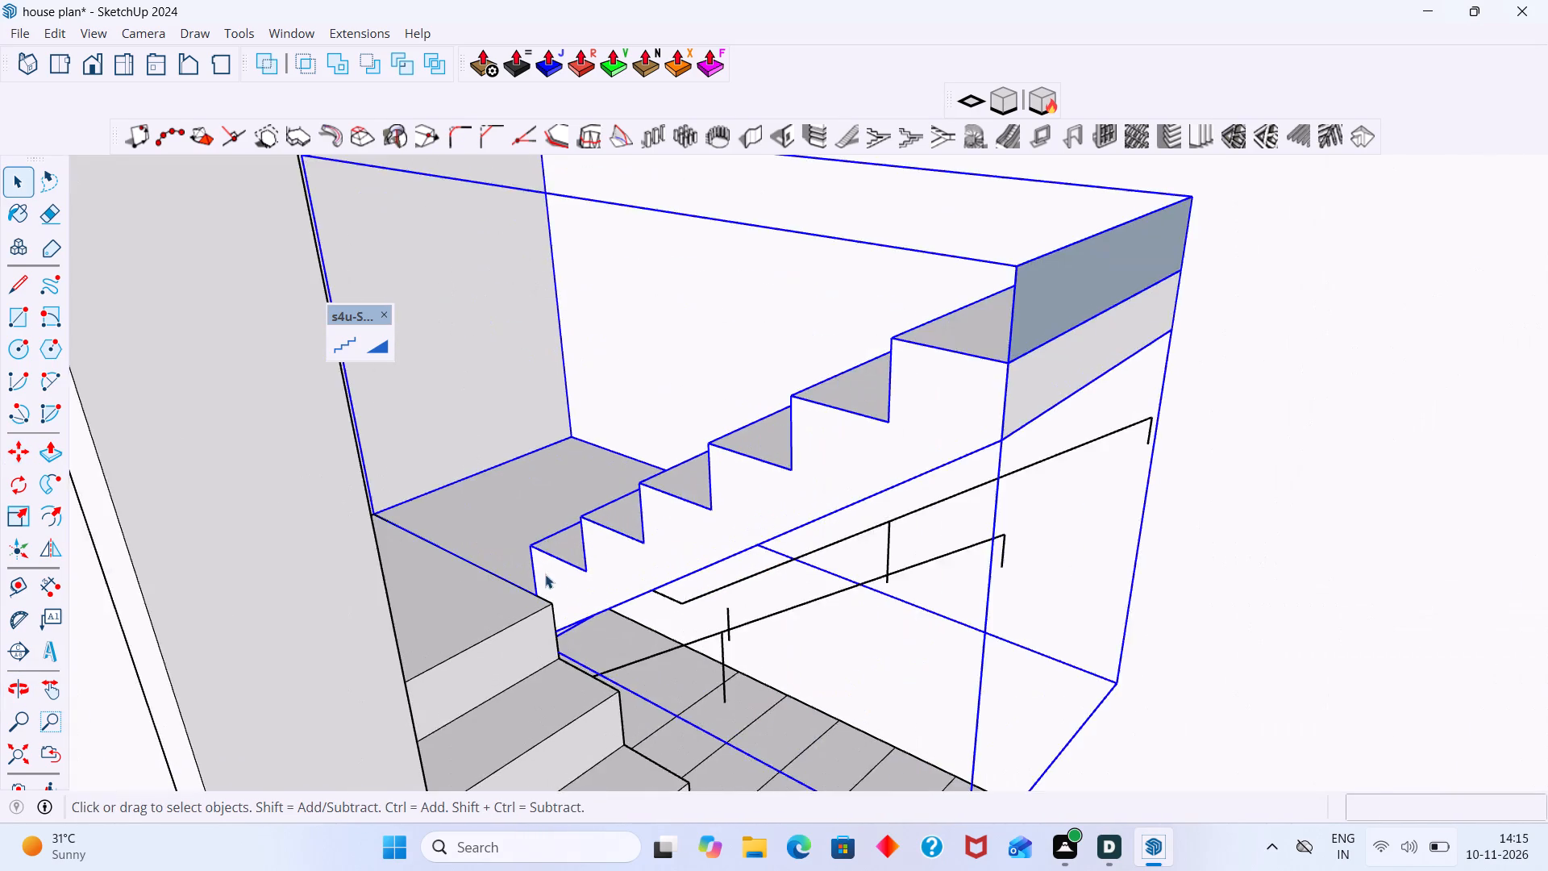
pyautogui.scroll(20, 545, 574)
pyautogui.scroll(1, 545, 574)
pyautogui.scroll(-10, 630, 614)
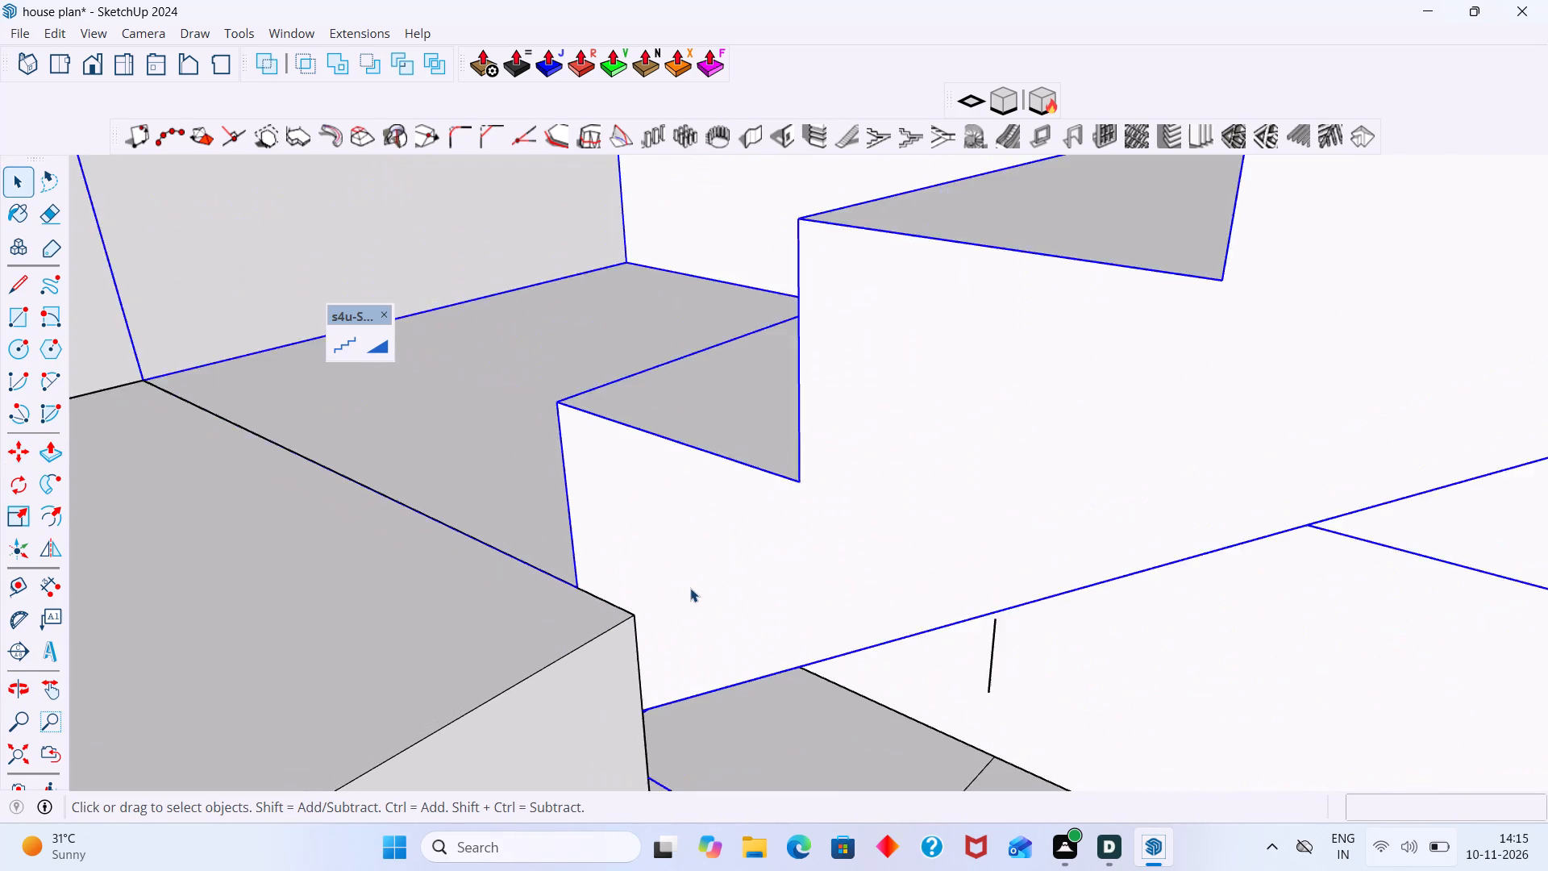
pyautogui.scroll(-20, 690, 588)
pyautogui.scroll(-4, 726, 578)
pyautogui.moveTo(793, 574); pyautogui.dragTo(735, 580, button='middle')
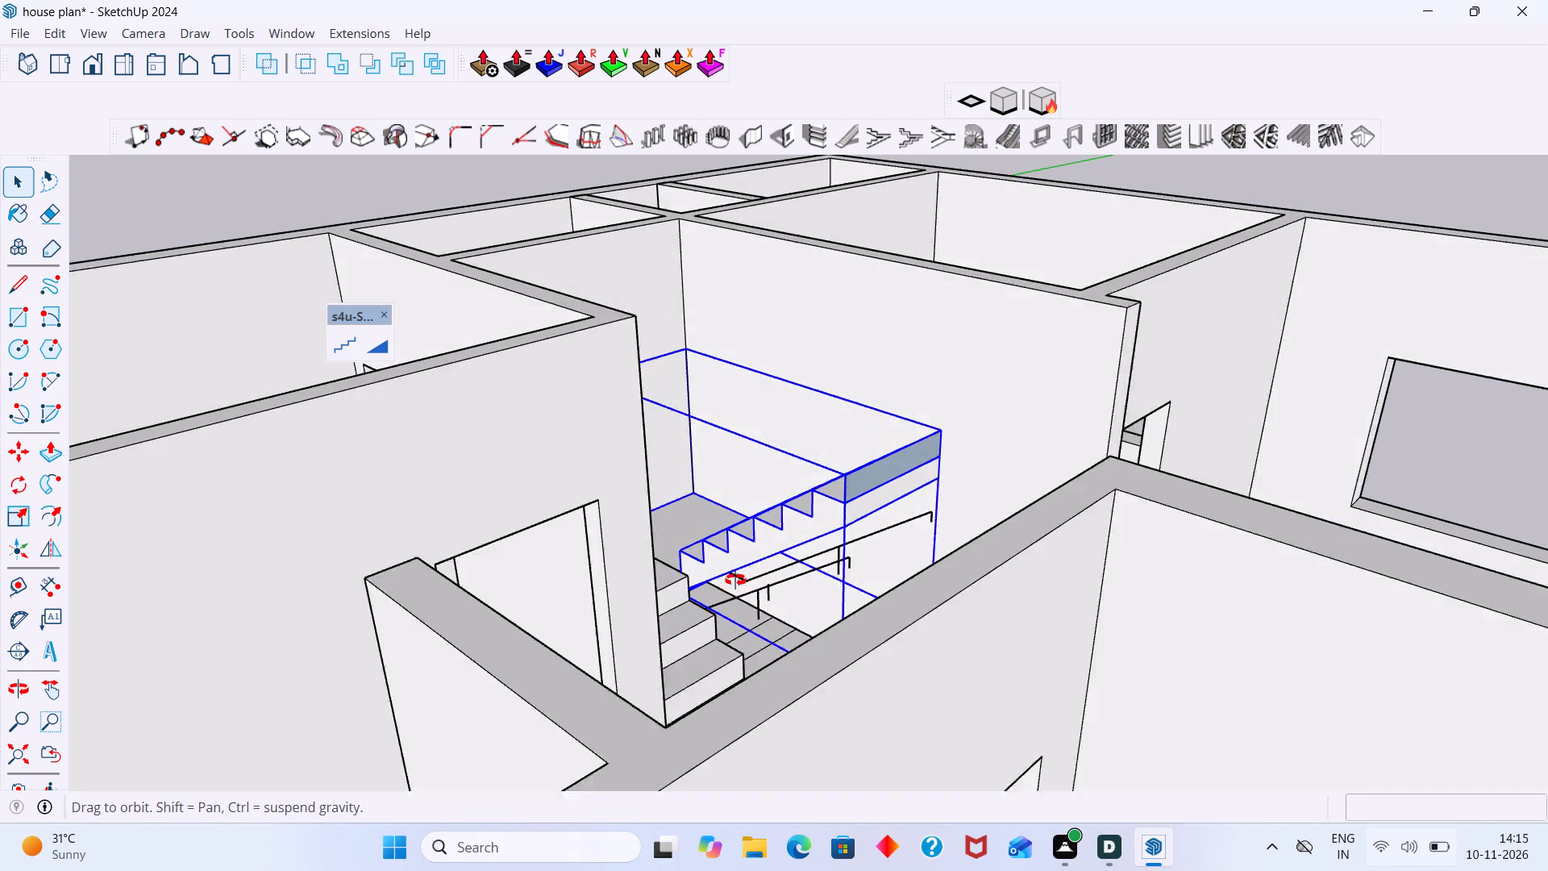
pyautogui.moveTo(735, 580); pyautogui.dragTo(720, 586, button='middle')
pyautogui.scroll(5, 876, 506)
pyautogui.scroll(-4, 871, 511)
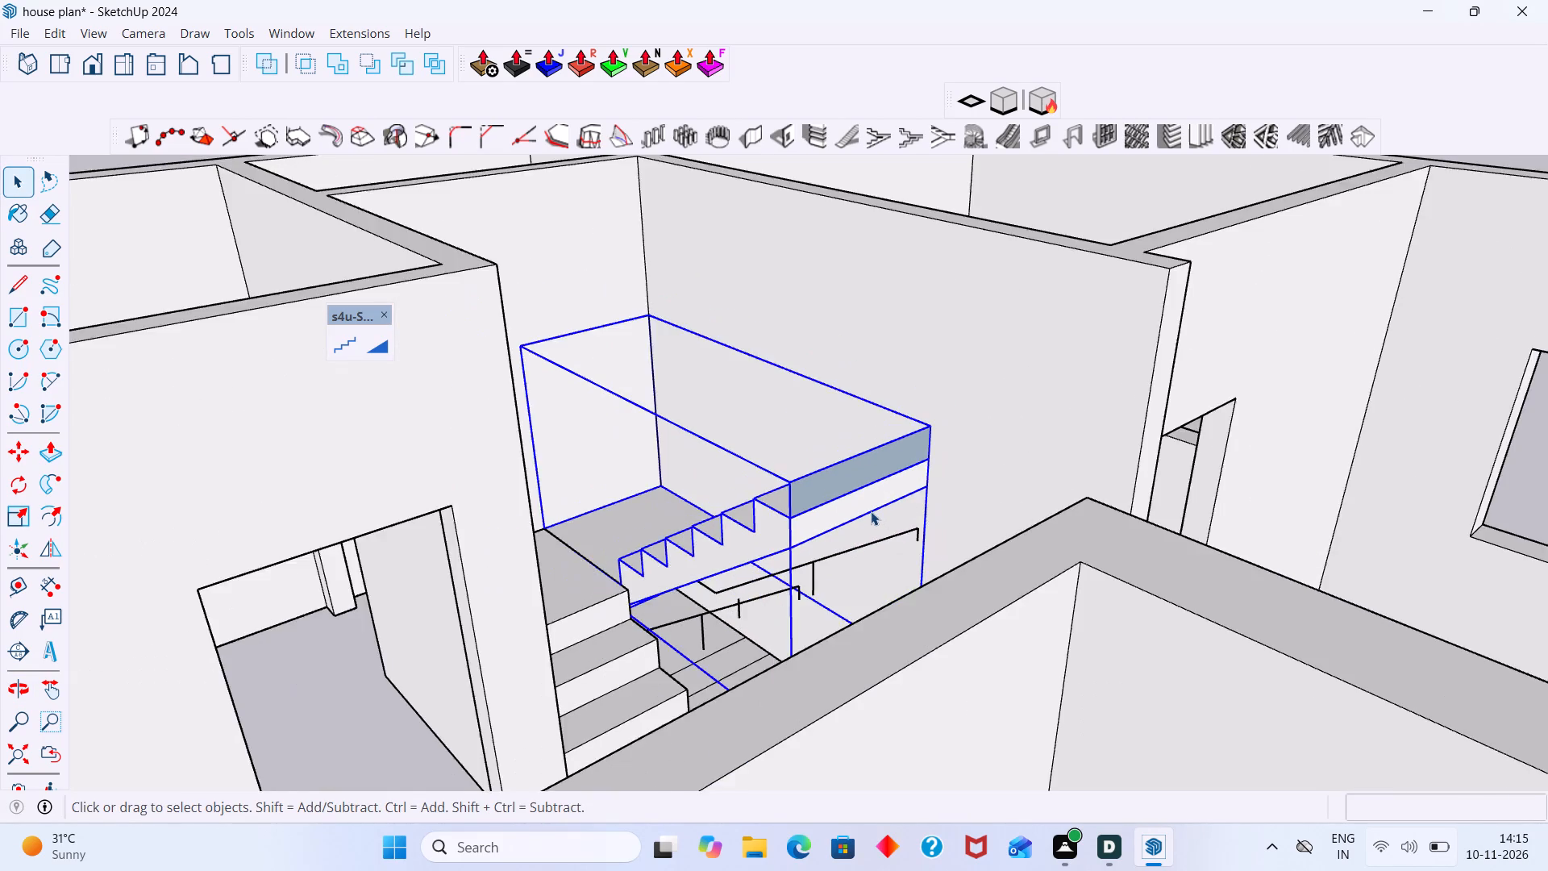
pyautogui.scroll(-4, 871, 511)
pyautogui.moveTo(836, 589); pyautogui.dragTo(836, 702, button='middle')
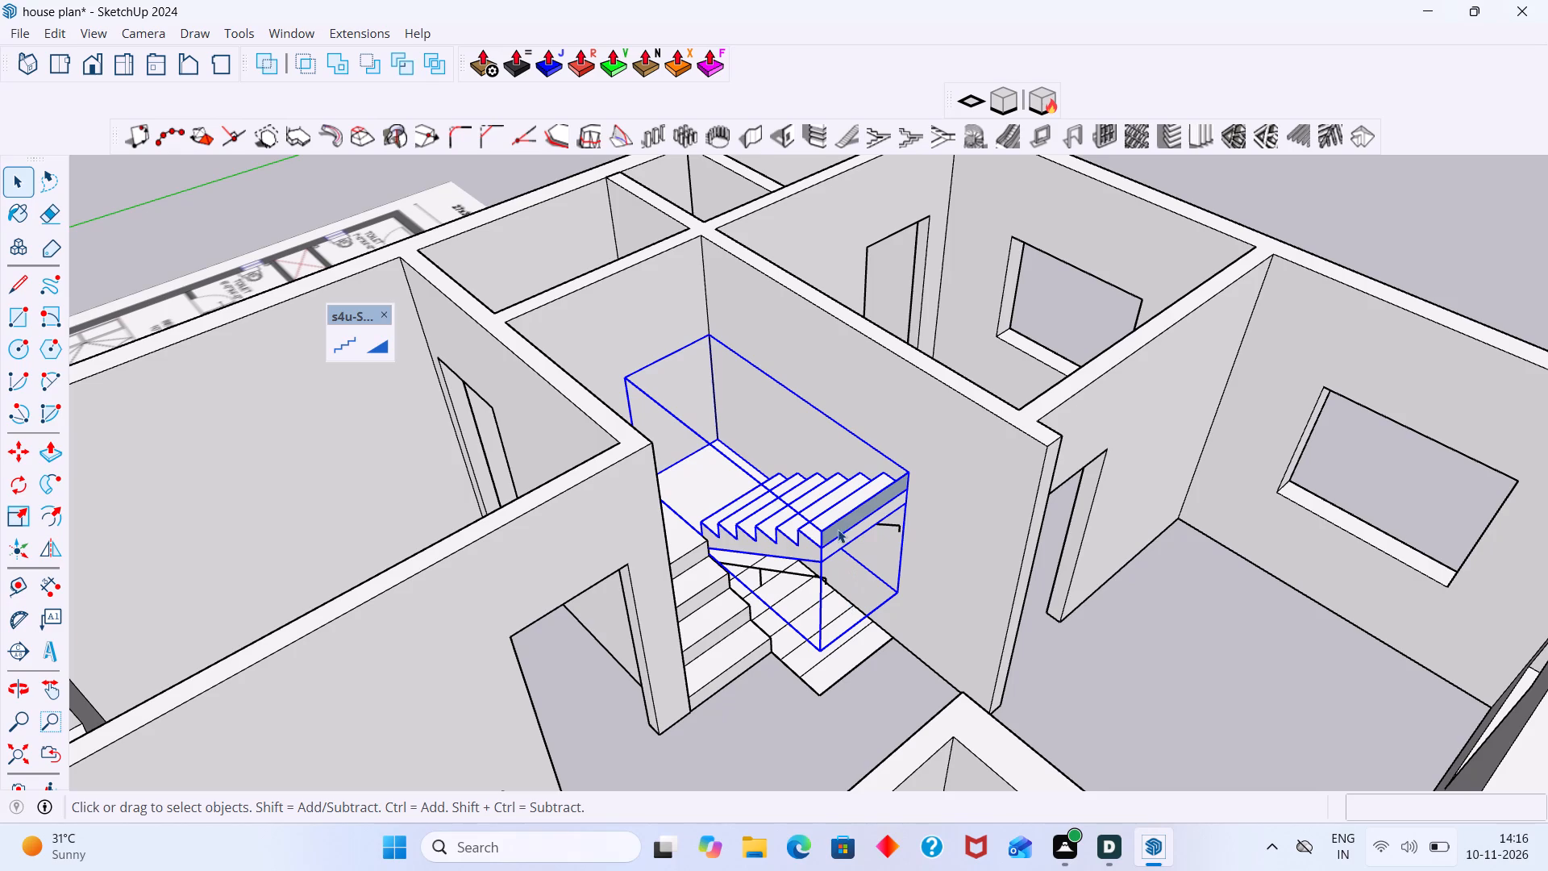
pyautogui.scroll(13, 837, 526)
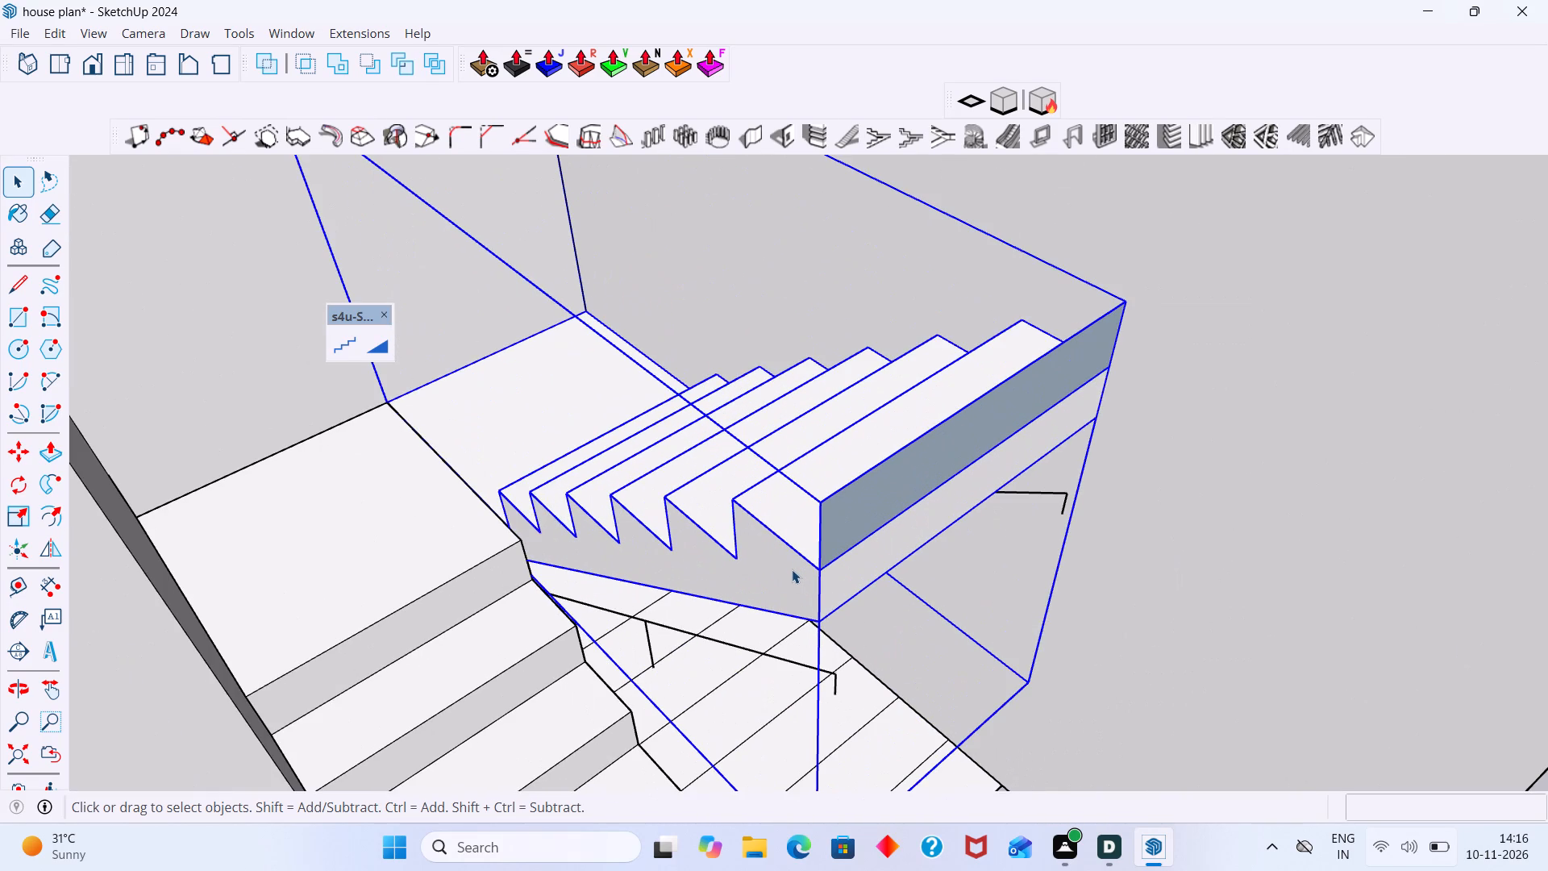
pyautogui.click(792, 569)
pyautogui.scroll(-2, 805, 570)
pyautogui.moveTo(821, 575); pyautogui.dragTo(1399, 659, button='middle')
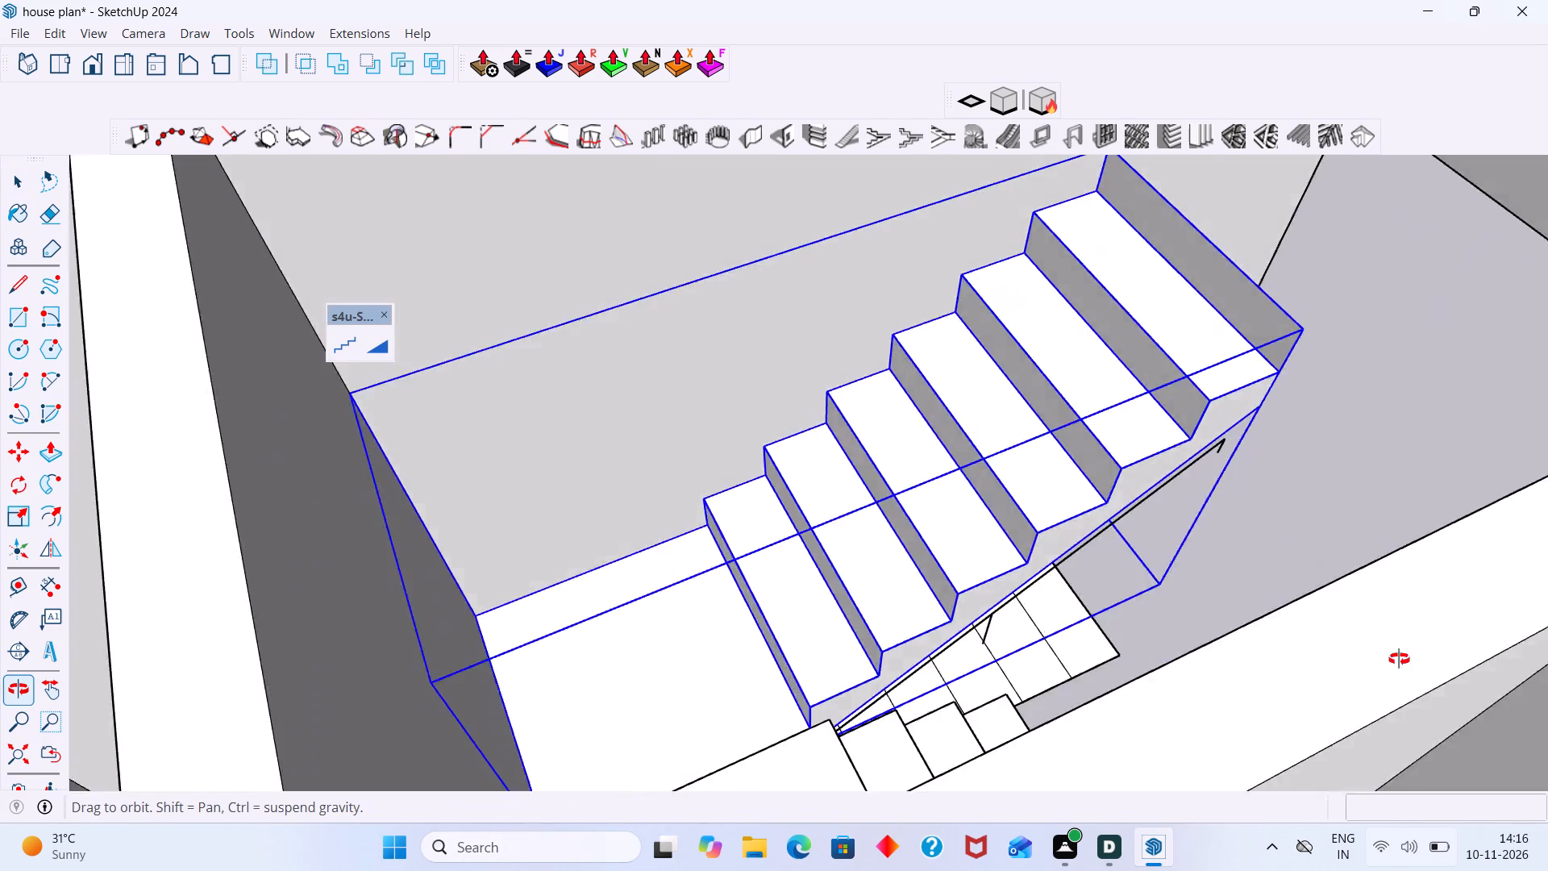
pyautogui.moveTo(1399, 659); pyautogui.dragTo(739, 619, button='middle')
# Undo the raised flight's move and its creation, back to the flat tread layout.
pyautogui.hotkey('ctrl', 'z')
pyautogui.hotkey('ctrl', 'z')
# Rebuild the longer slab stair flight from the flat landing and its six tread faces, with a 7" raise and 6" slab.
pyautogui.scroll(-3, 769, 597)
pyautogui.moveTo(692, 618); pyautogui.dragTo(634, 614, button='middle')
pyautogui.scroll(2, 676, 553)
pyautogui.click(666, 540)
pyautogui.keyDown('shift'); pyautogui.click(688, 587); pyautogui.keyUp('shift')
pyautogui.keyDown('shift'); pyautogui.click(714, 610); pyautogui.keyUp('shift')
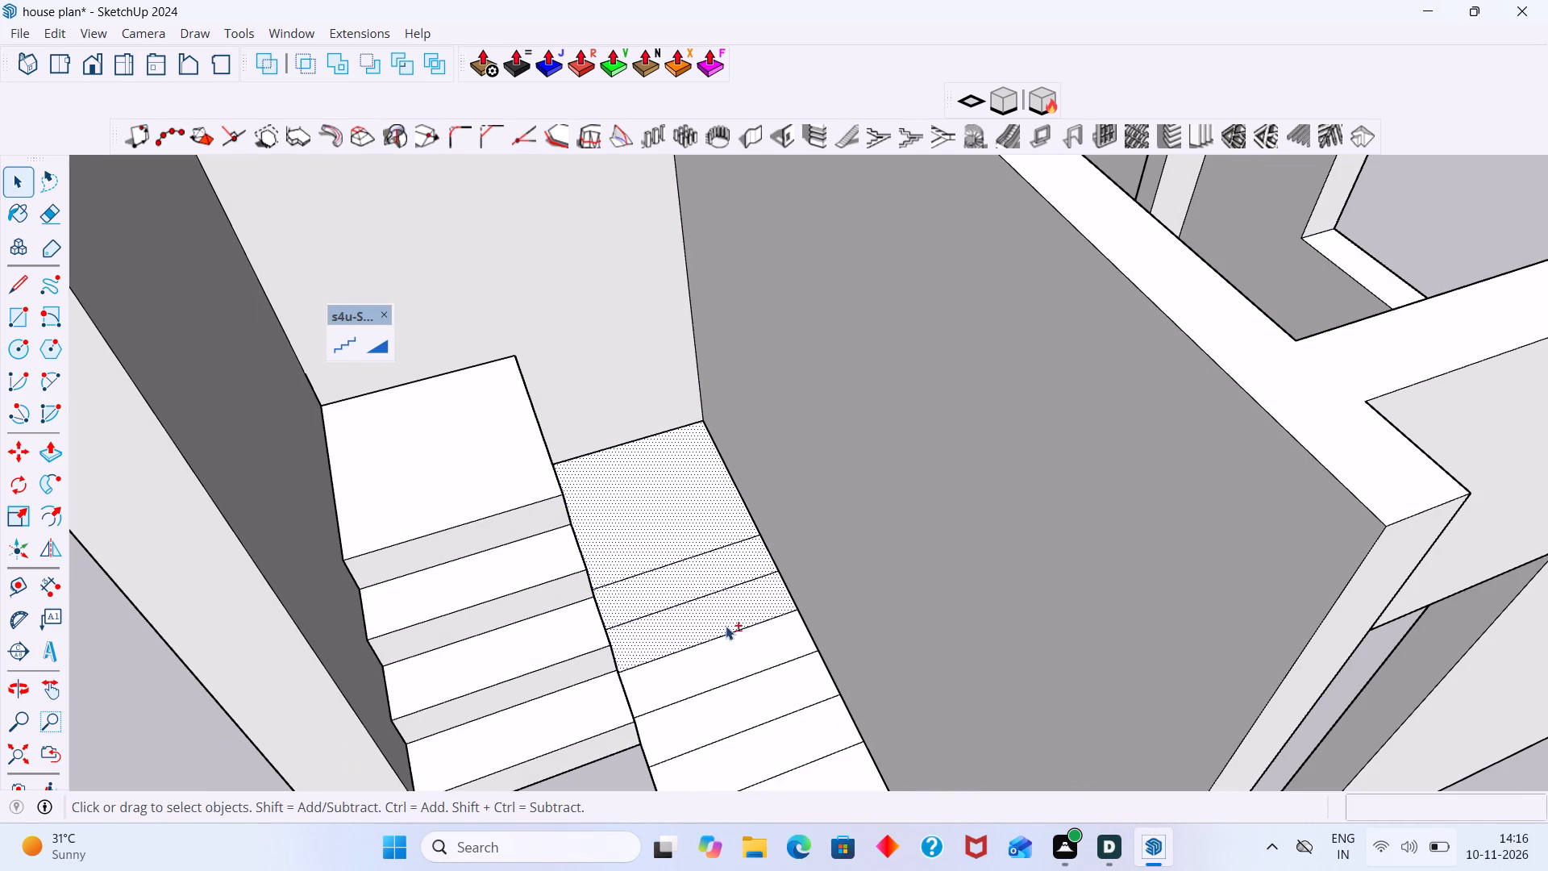
pyautogui.keyDown('shift'); pyautogui.click(751, 661); pyautogui.keyUp('shift')
pyautogui.keyDown('shift'); pyautogui.click(831, 719); pyautogui.keyUp('shift')
pyautogui.keyDown('shift'); pyautogui.click(792, 687); pyautogui.keyUp('shift')
pyautogui.keyDown('shift'); pyautogui.moveTo(795, 690); pyautogui.dragTo(782, 607, button='middle'); pyautogui.keyUp('shift')
pyautogui.keyDown('shift'); pyautogui.scroll(2, 782, 670); pyautogui.keyUp('shift')
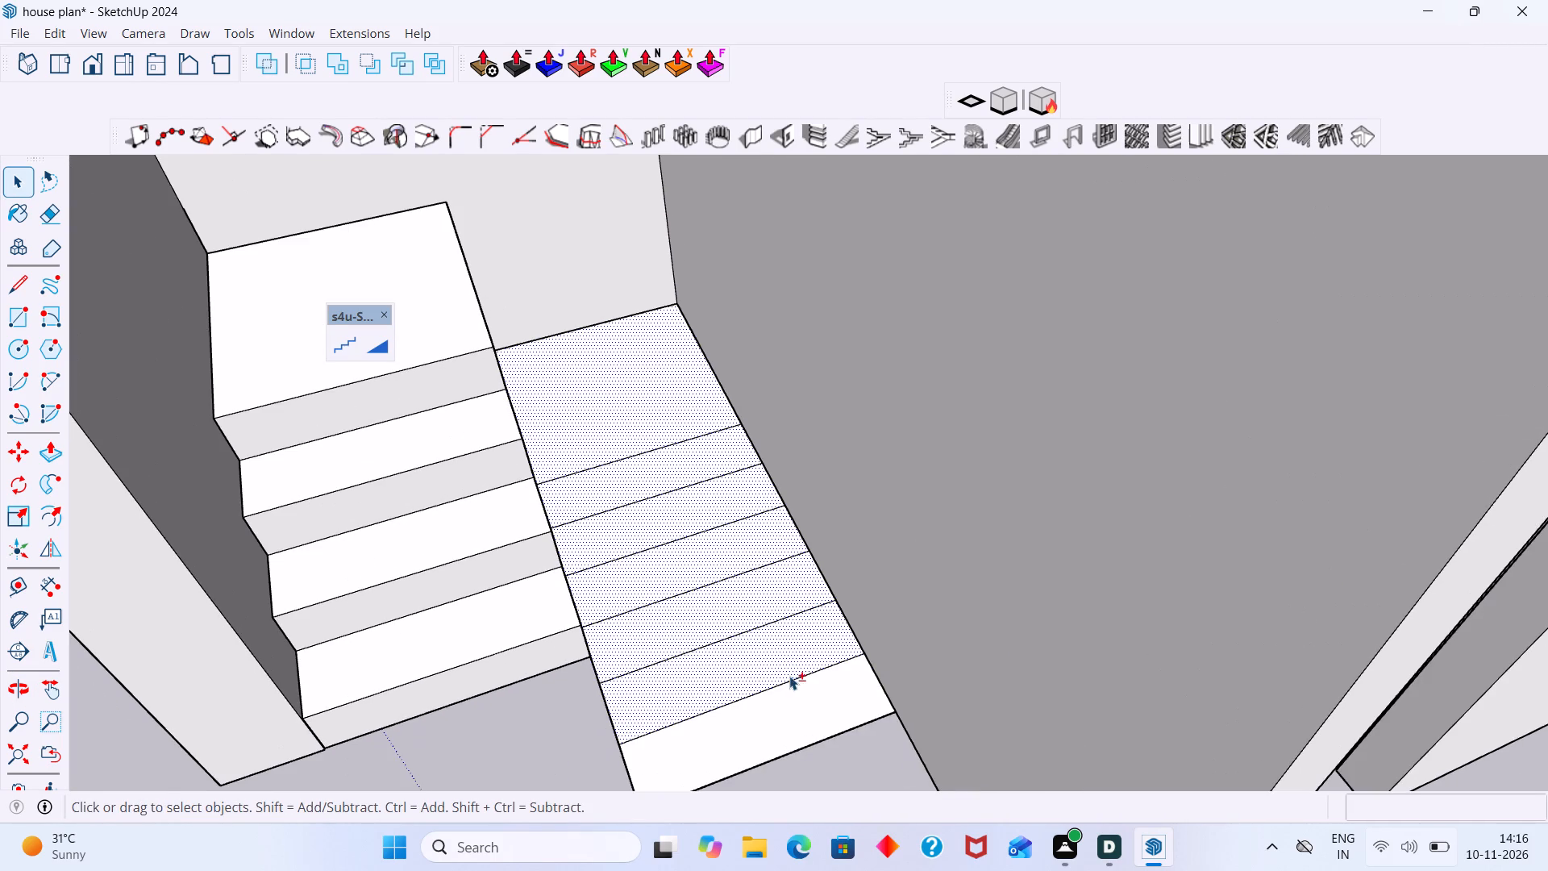
pyautogui.keyDown('shift'); pyautogui.click(802, 712); pyautogui.keyUp('shift')
pyautogui.scroll(-1, 794, 702)
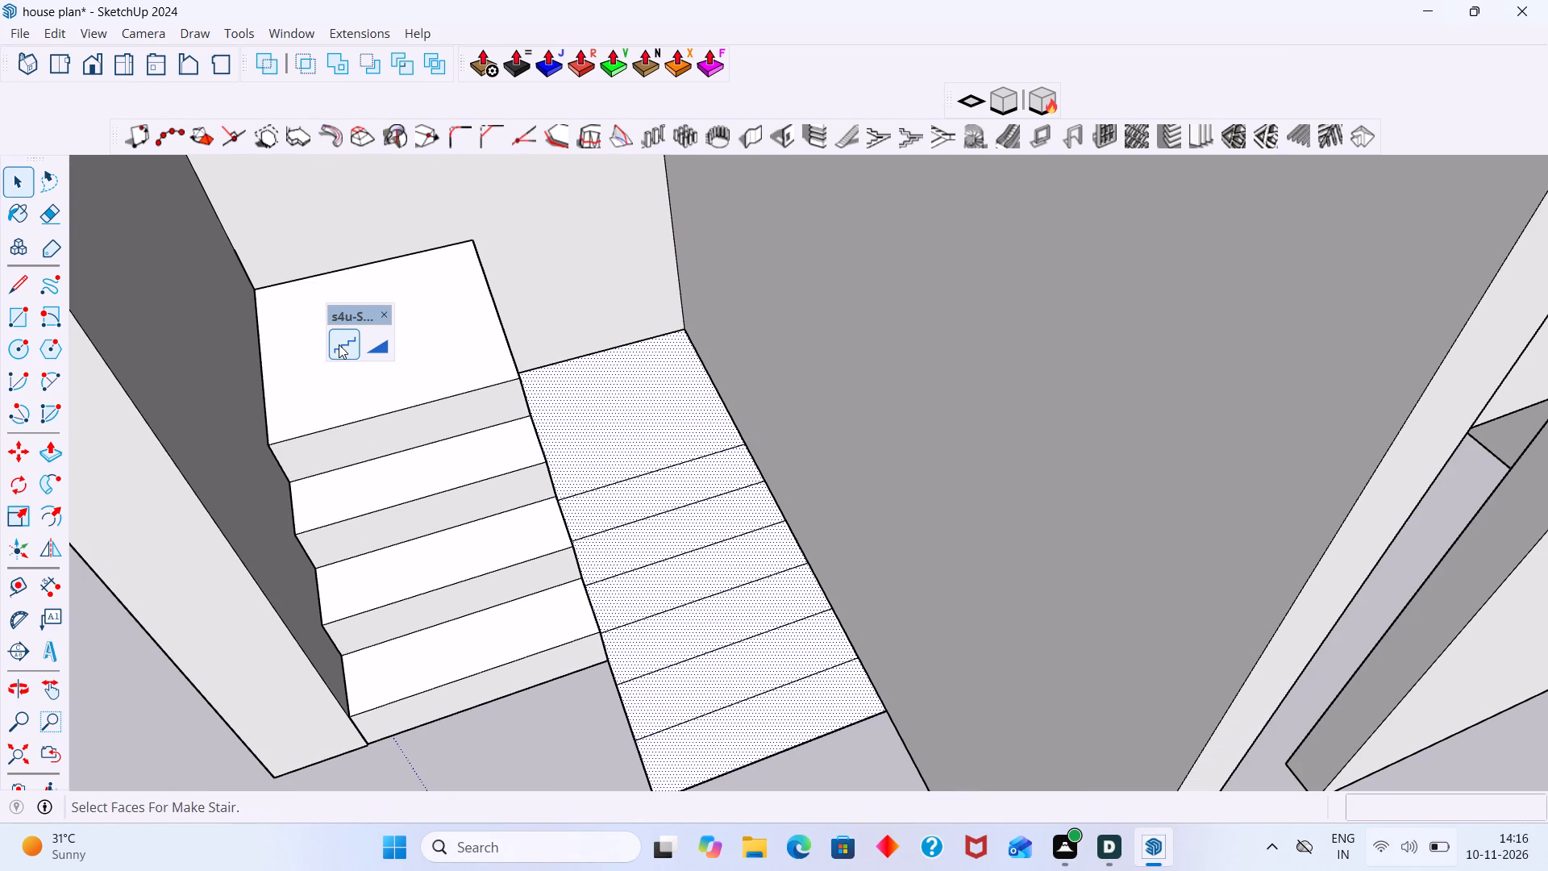
pyautogui.click(339, 344)
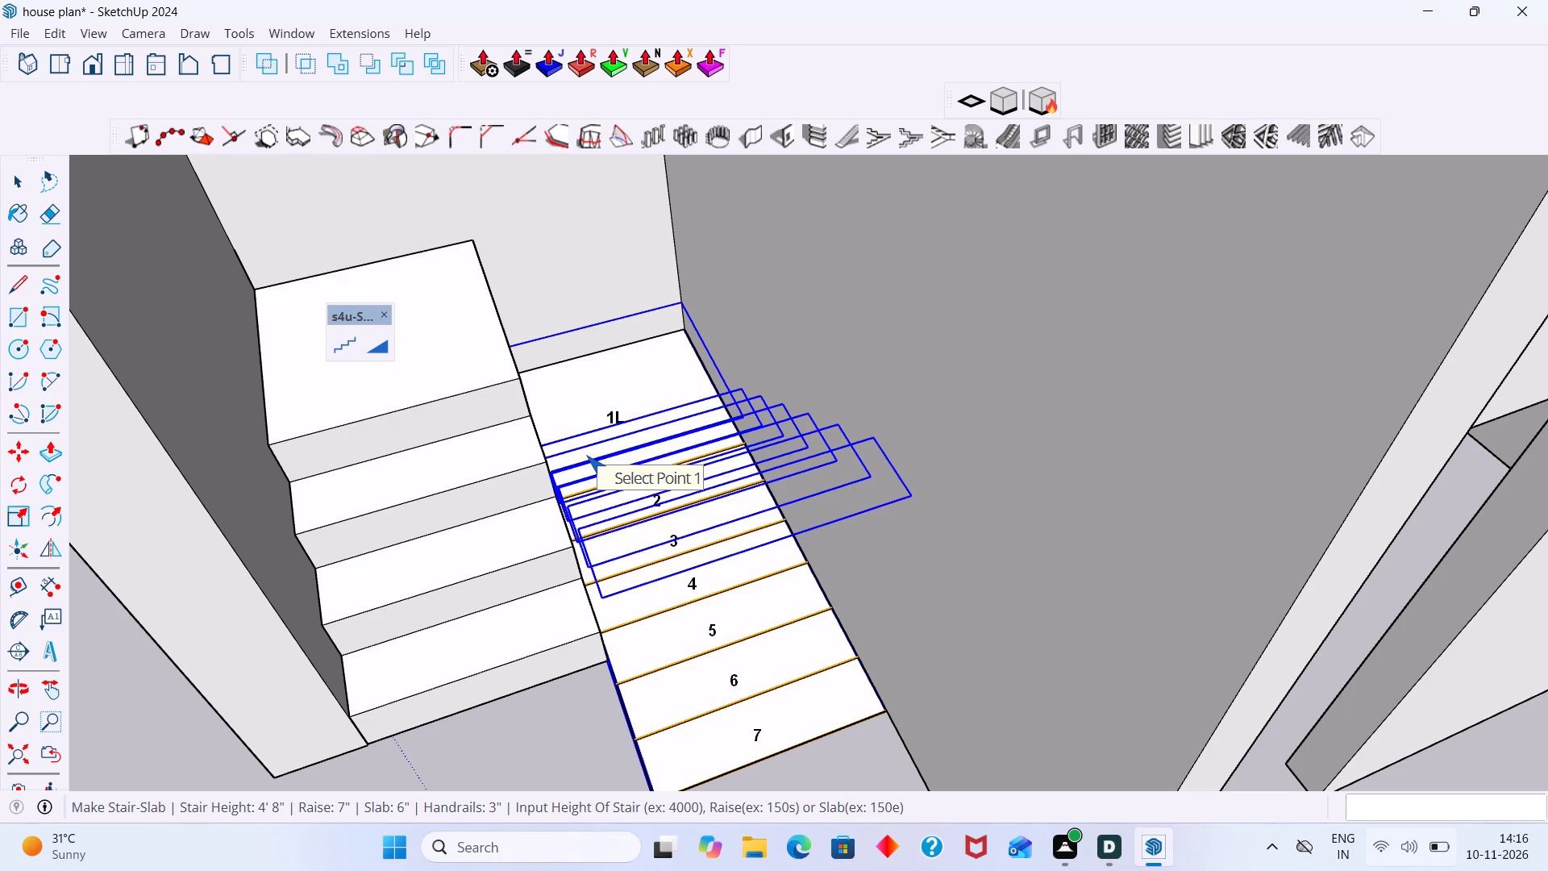
pyautogui.press('Return')
pyautogui.press('Return')
# Examine the rebuilt longer flight's treads, slab and handrails beside the short flight from several angles.
pyautogui.scroll(-4, 644, 551)
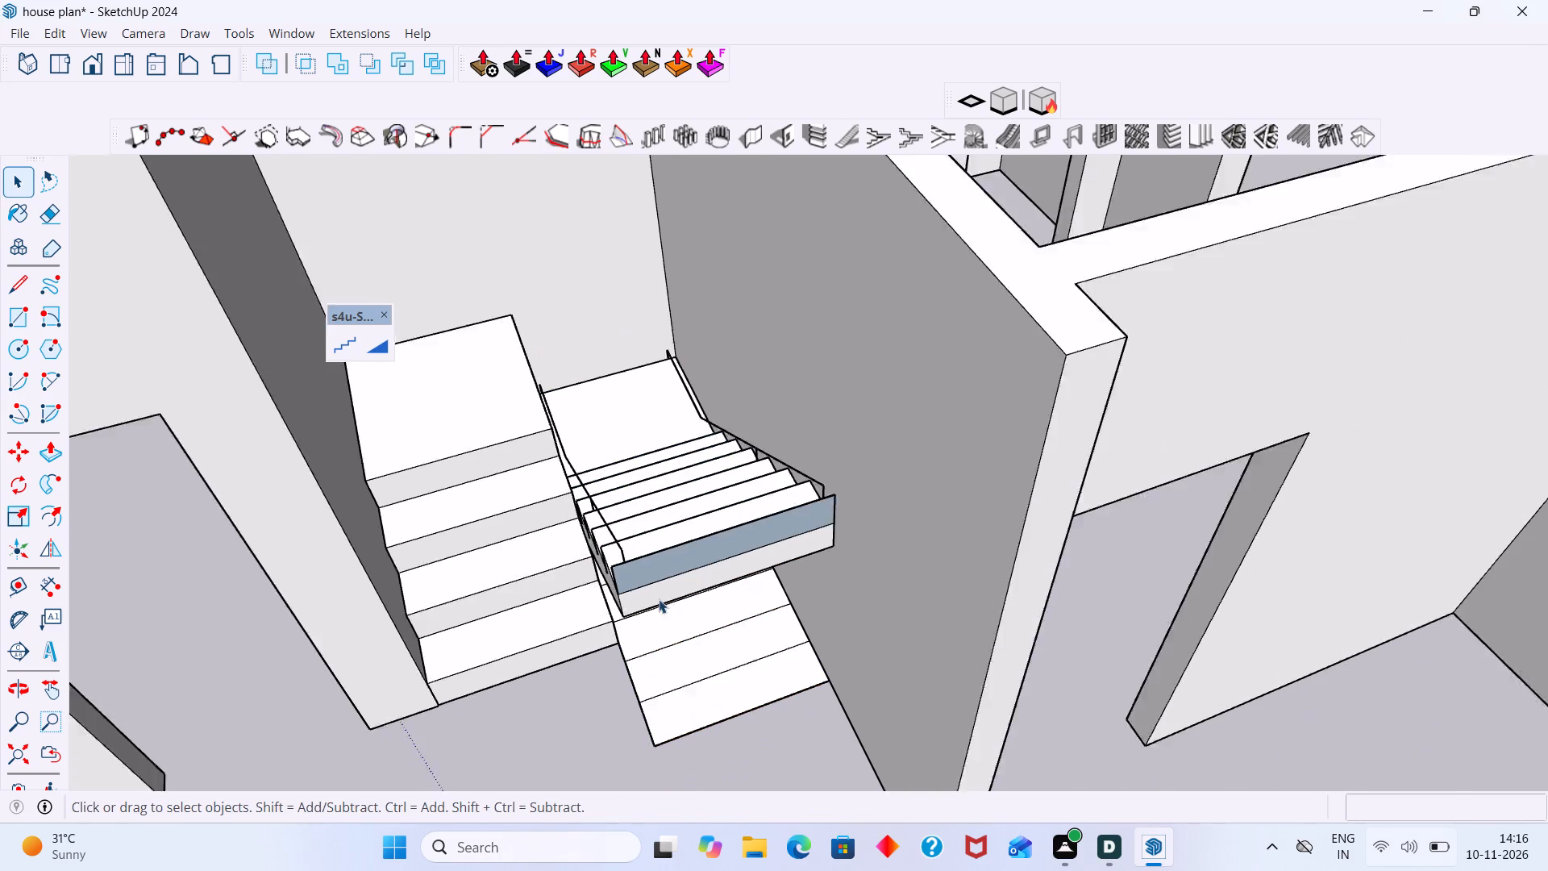
pyautogui.scroll(-3, 659, 599)
pyautogui.moveTo(689, 622); pyautogui.dragTo(1013, 562, button='middle')
pyautogui.click(1041, 647)
pyautogui.moveTo(1004, 602); pyautogui.dragTo(940, 569, button='middle')
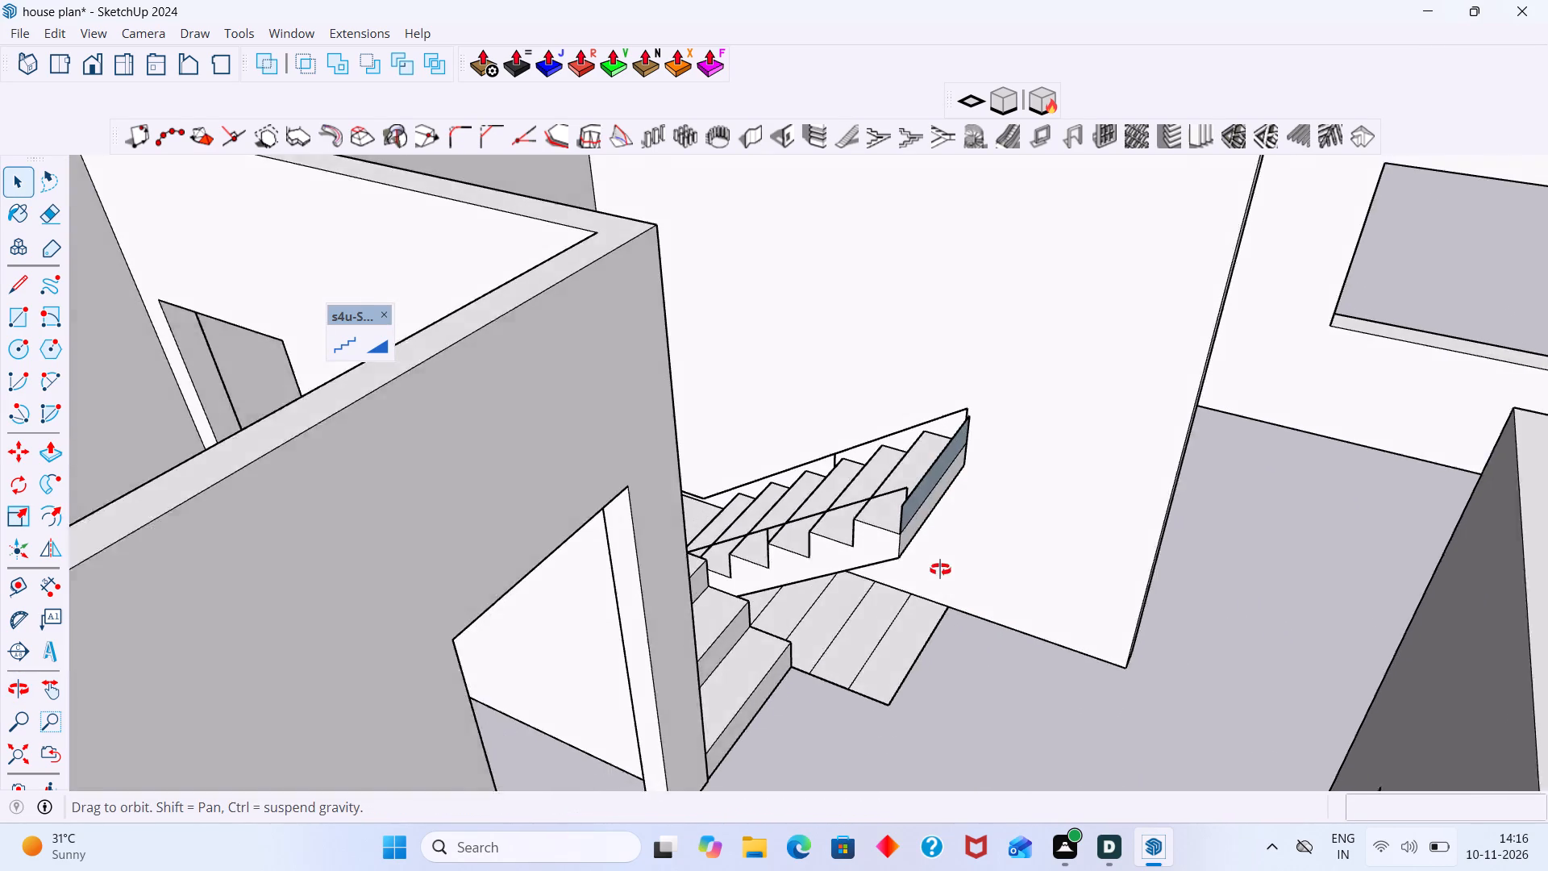
pyautogui.moveTo(940, 569); pyautogui.dragTo(884, 567, button='middle')
pyautogui.moveTo(878, 567); pyautogui.dragTo(804, 634, button='middle')
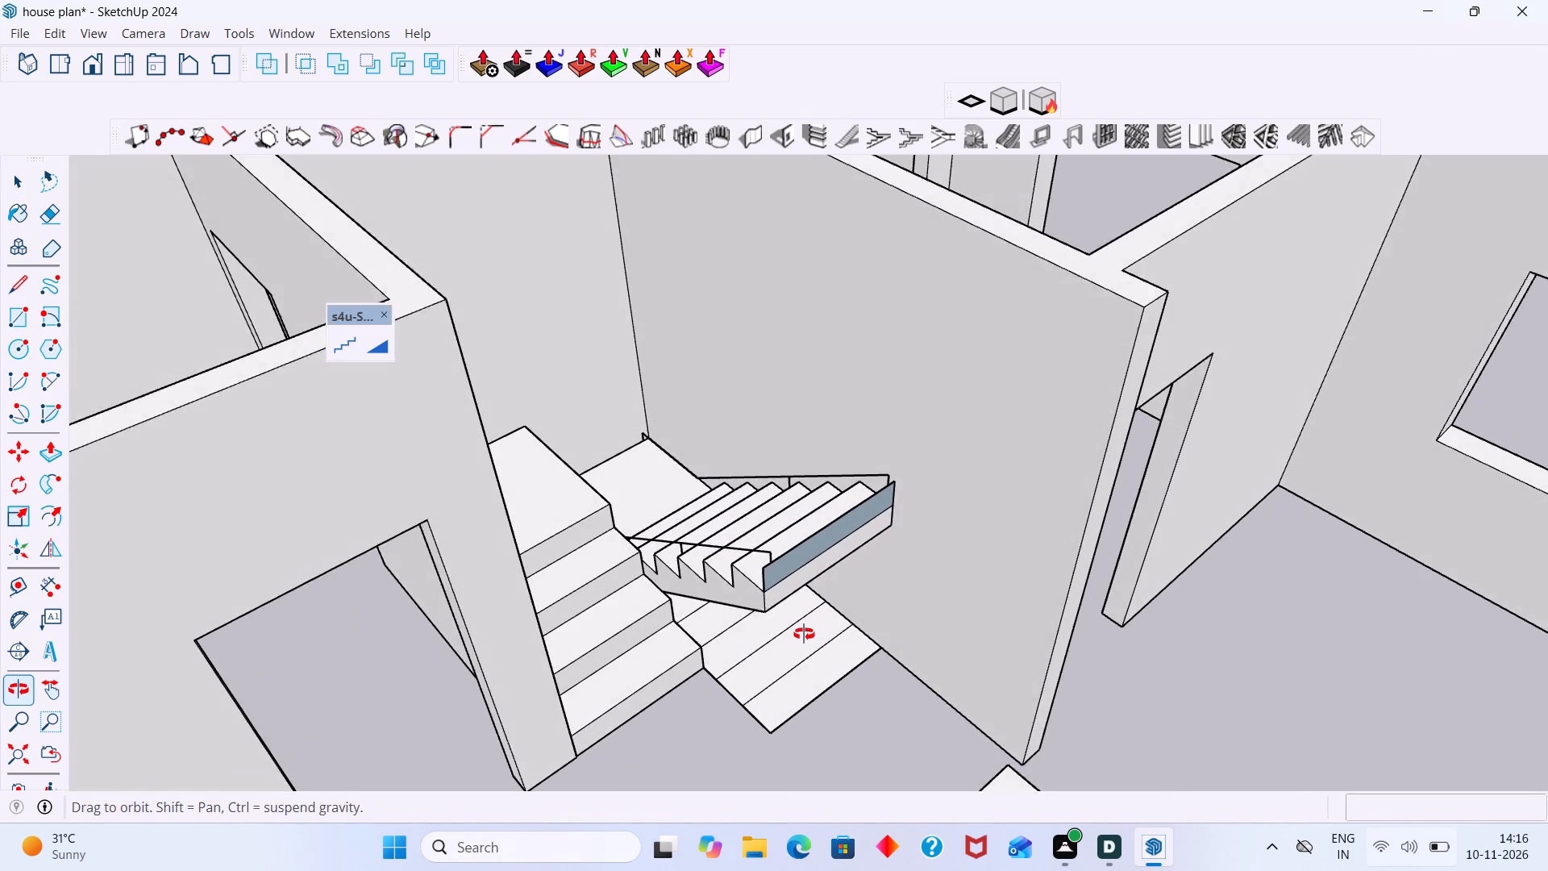
pyautogui.moveTo(804, 634); pyautogui.dragTo(782, 656, button='middle')
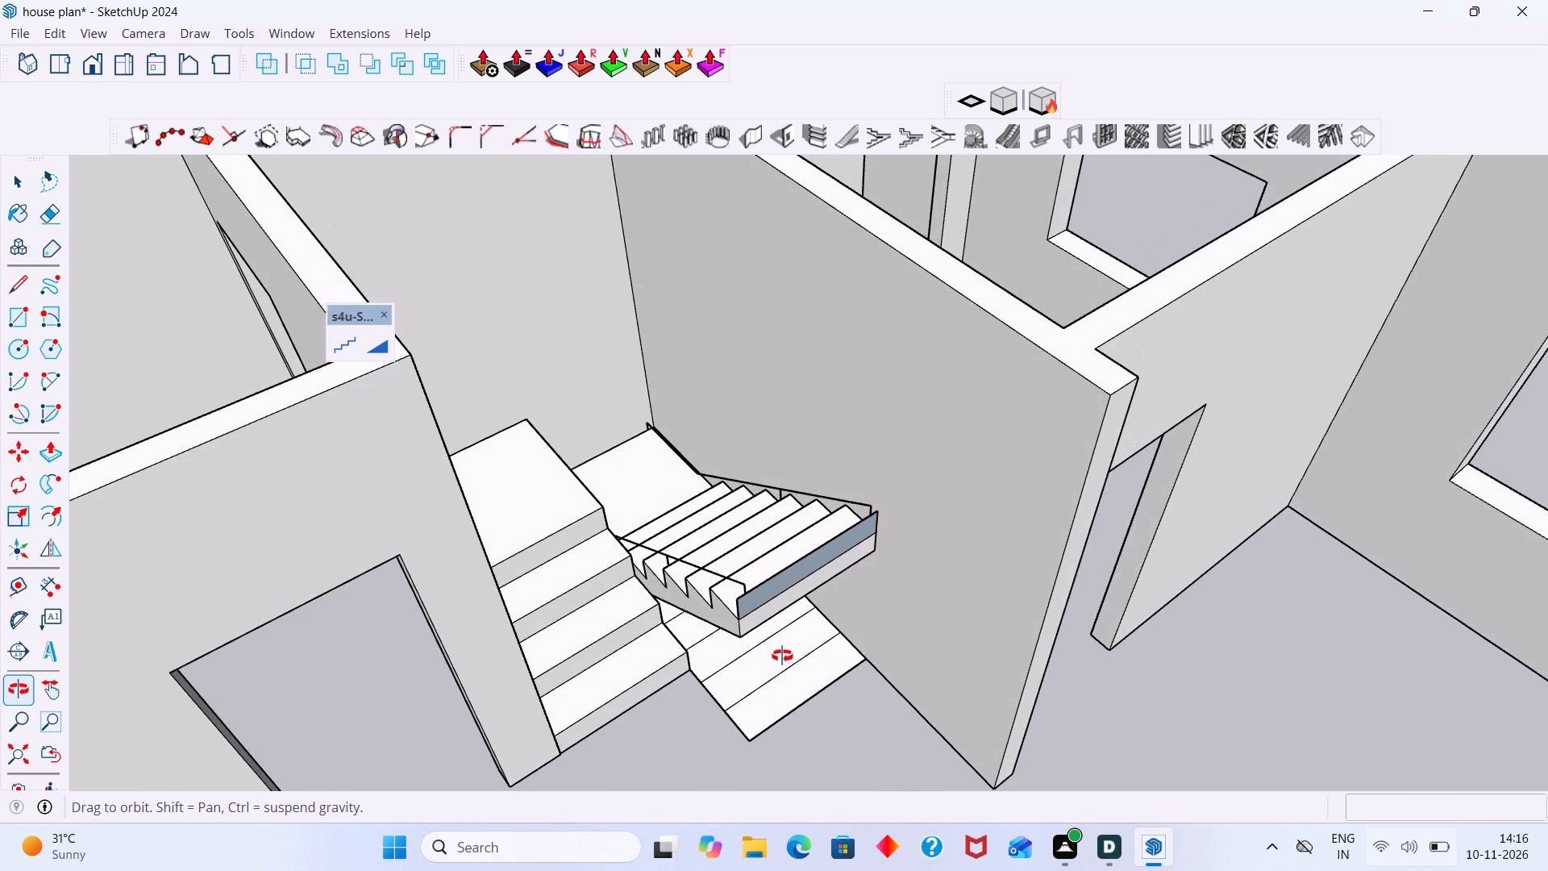
pyautogui.moveTo(782, 656); pyautogui.dragTo(756, 627, button='middle')
pyautogui.scroll(3, 750, 599)
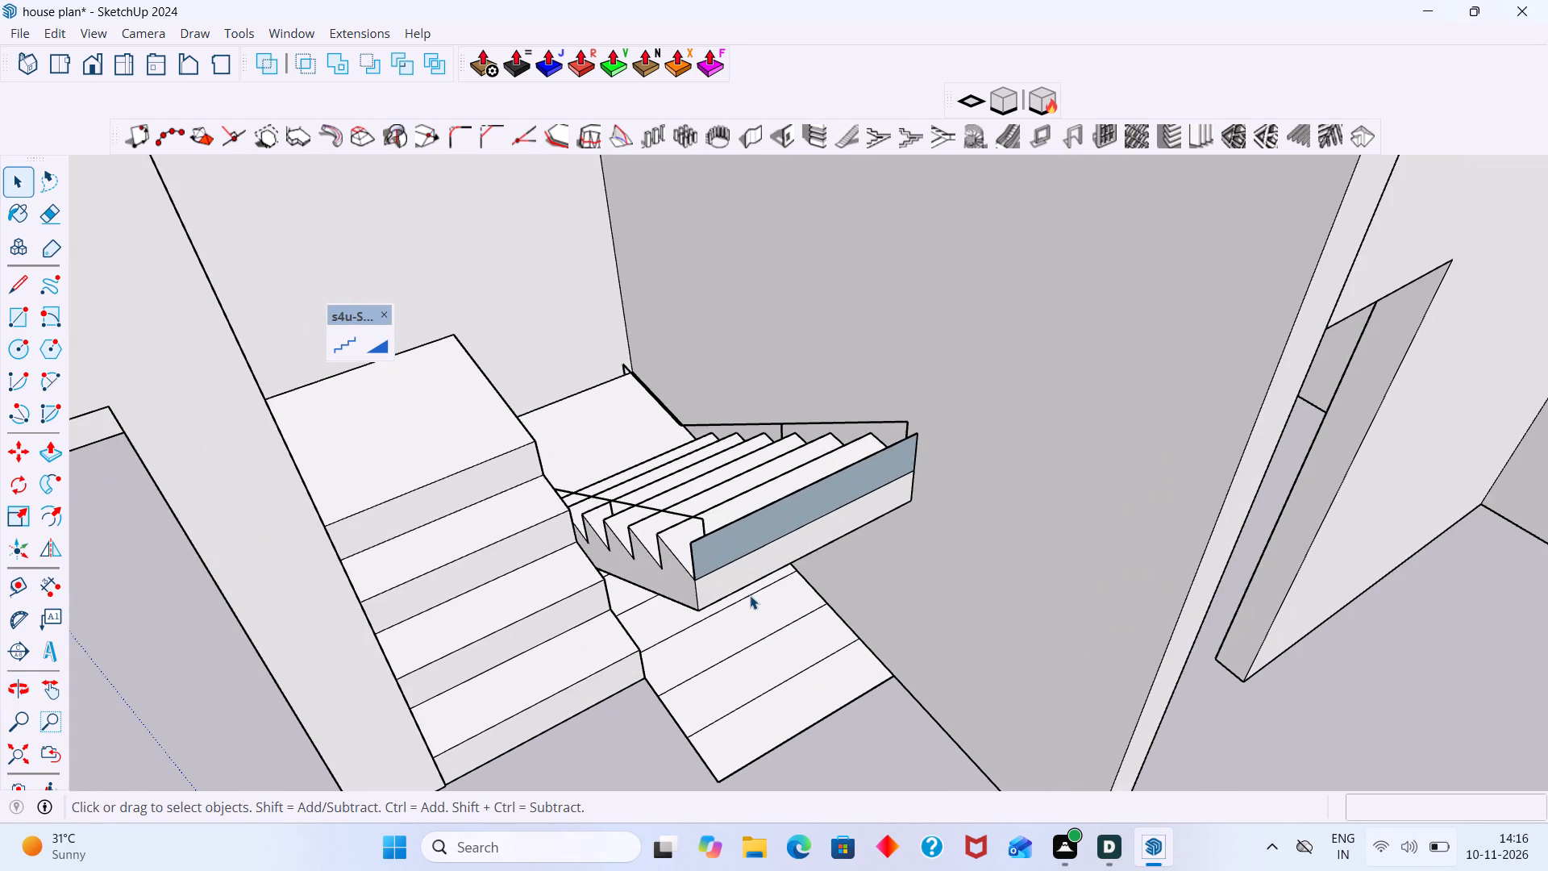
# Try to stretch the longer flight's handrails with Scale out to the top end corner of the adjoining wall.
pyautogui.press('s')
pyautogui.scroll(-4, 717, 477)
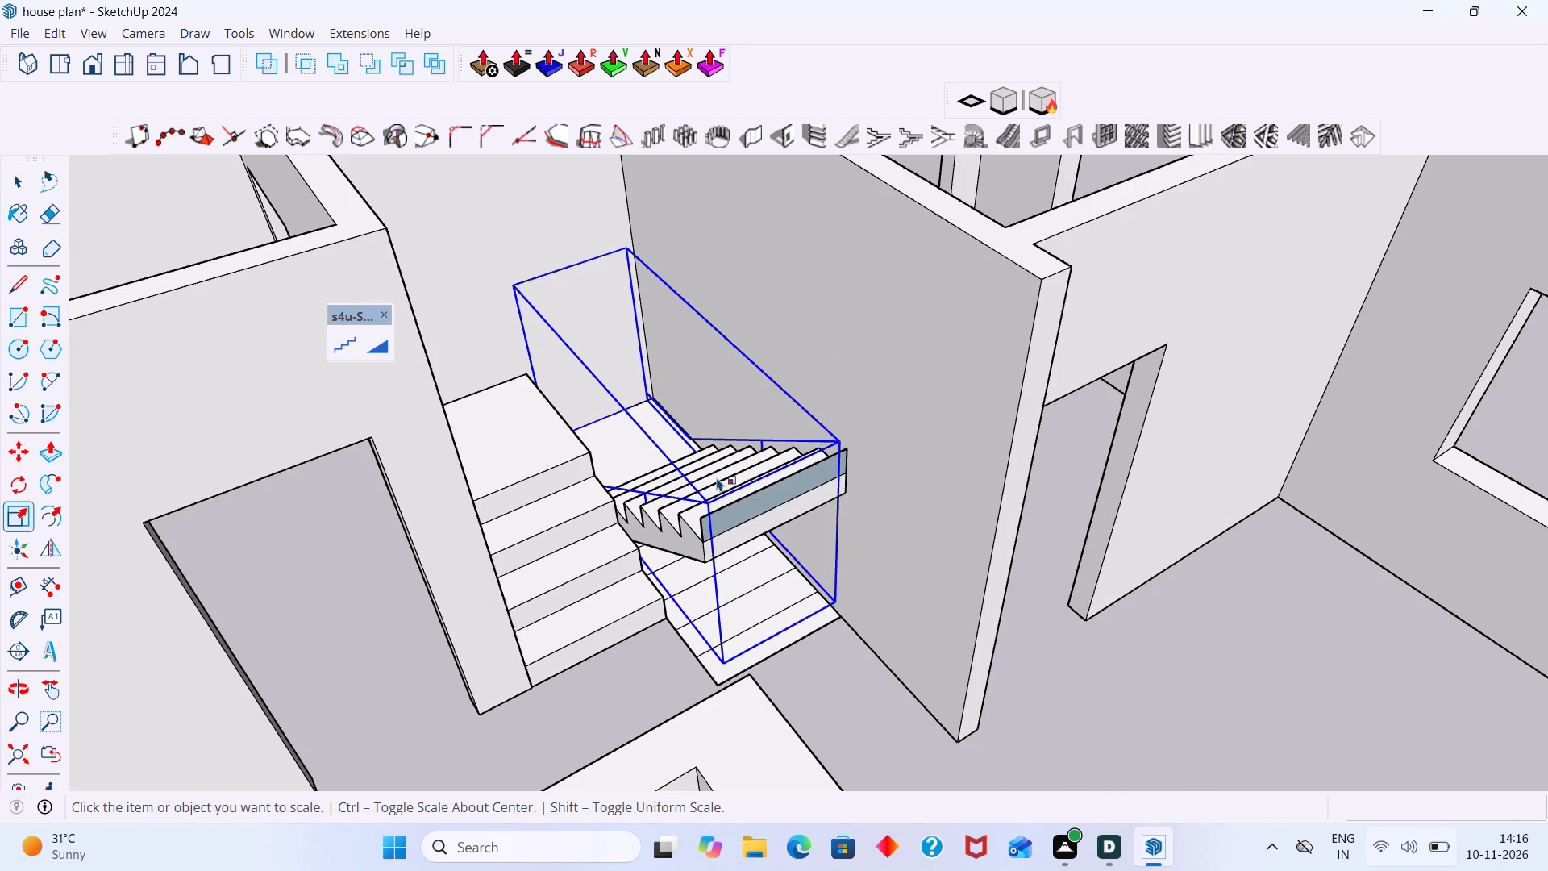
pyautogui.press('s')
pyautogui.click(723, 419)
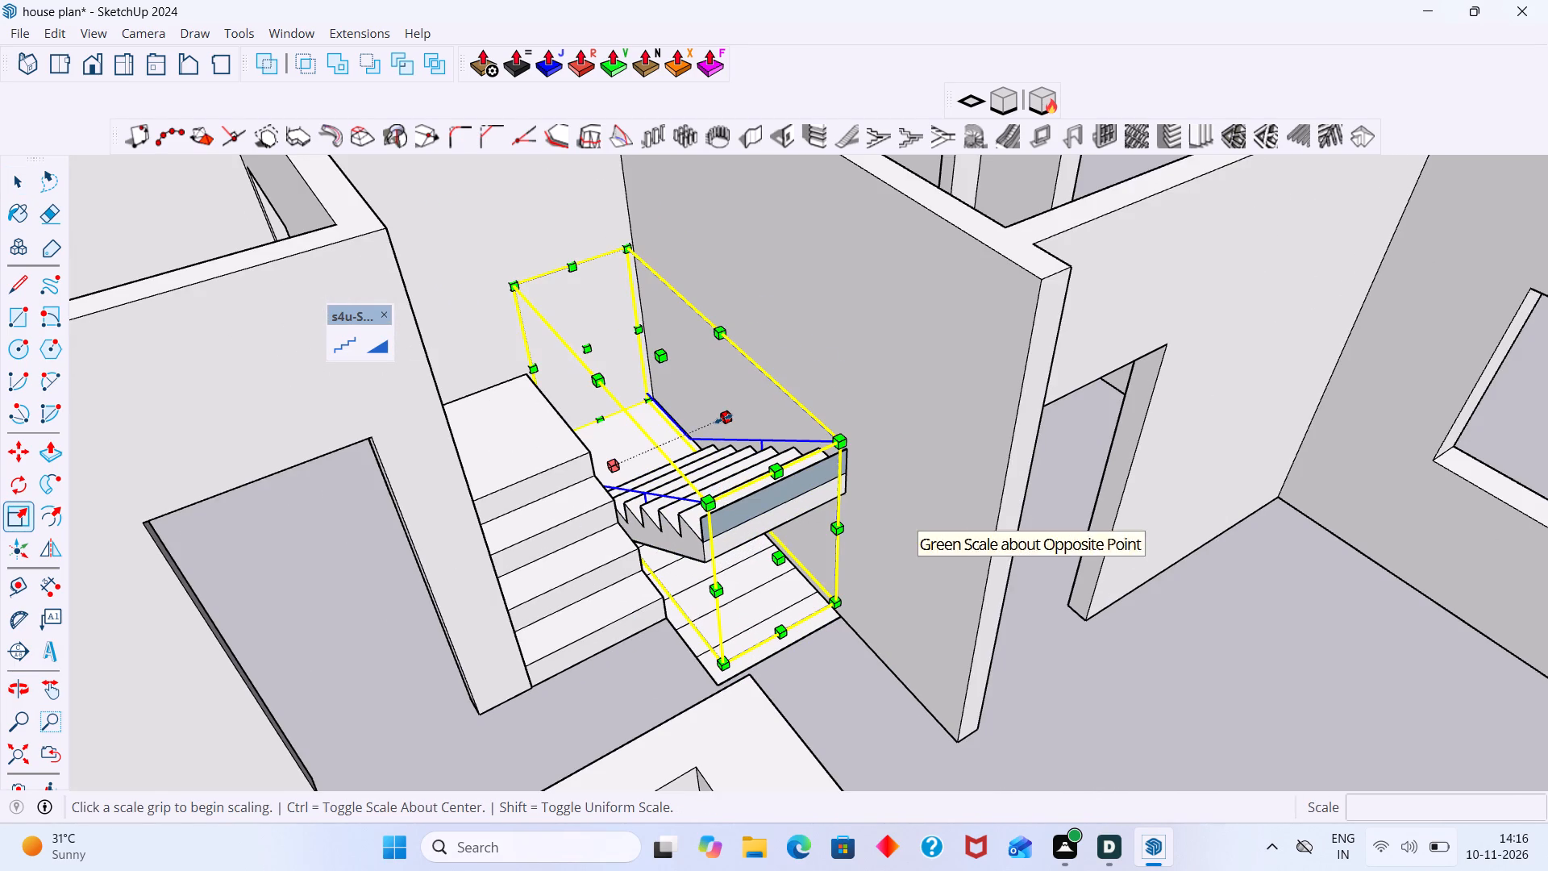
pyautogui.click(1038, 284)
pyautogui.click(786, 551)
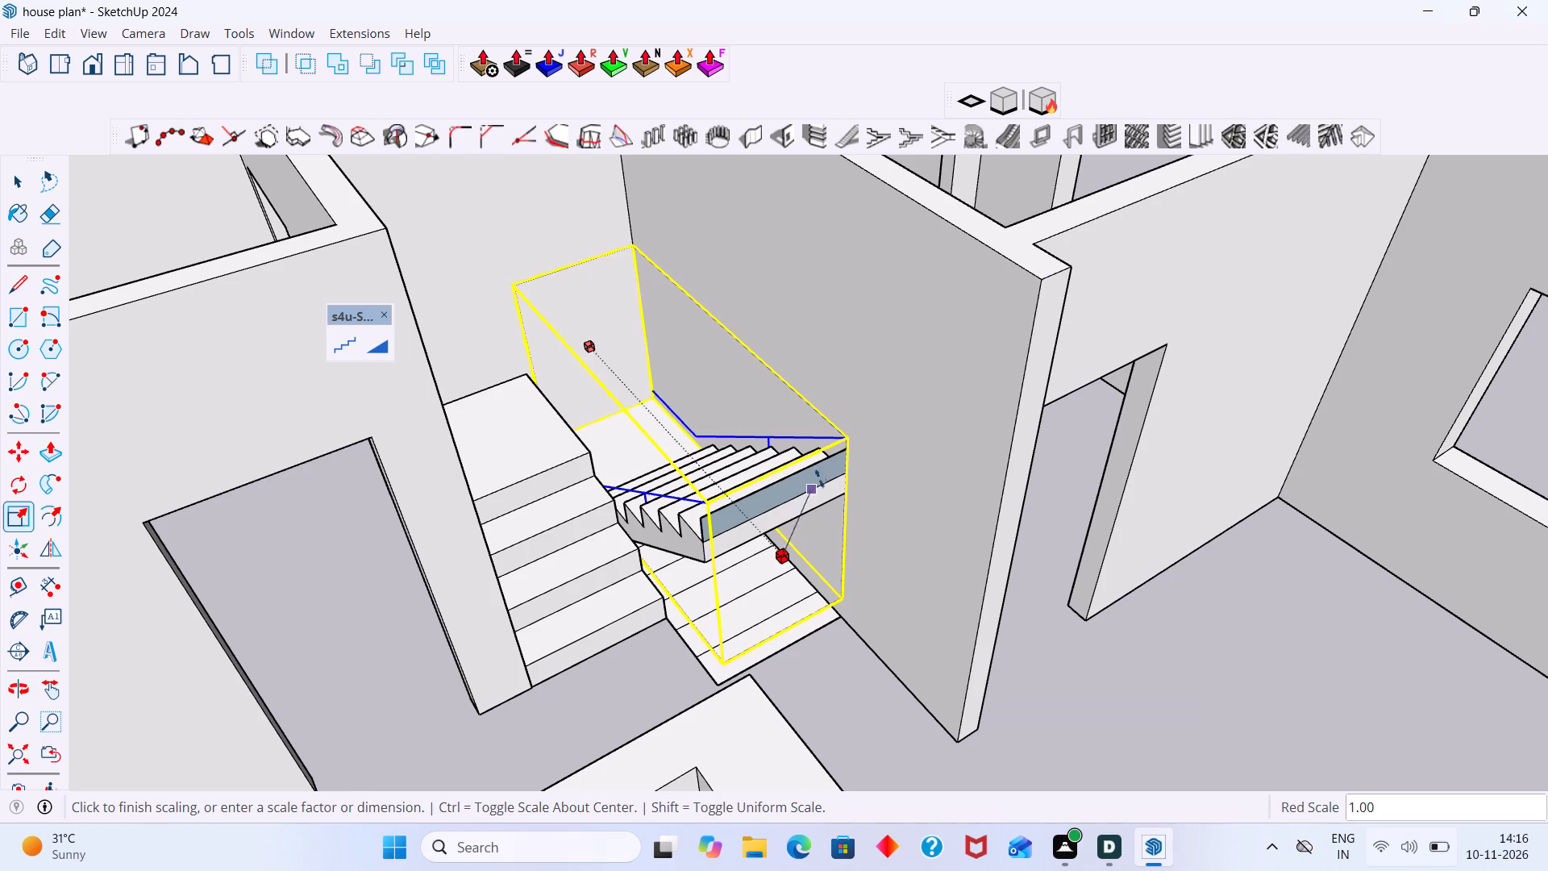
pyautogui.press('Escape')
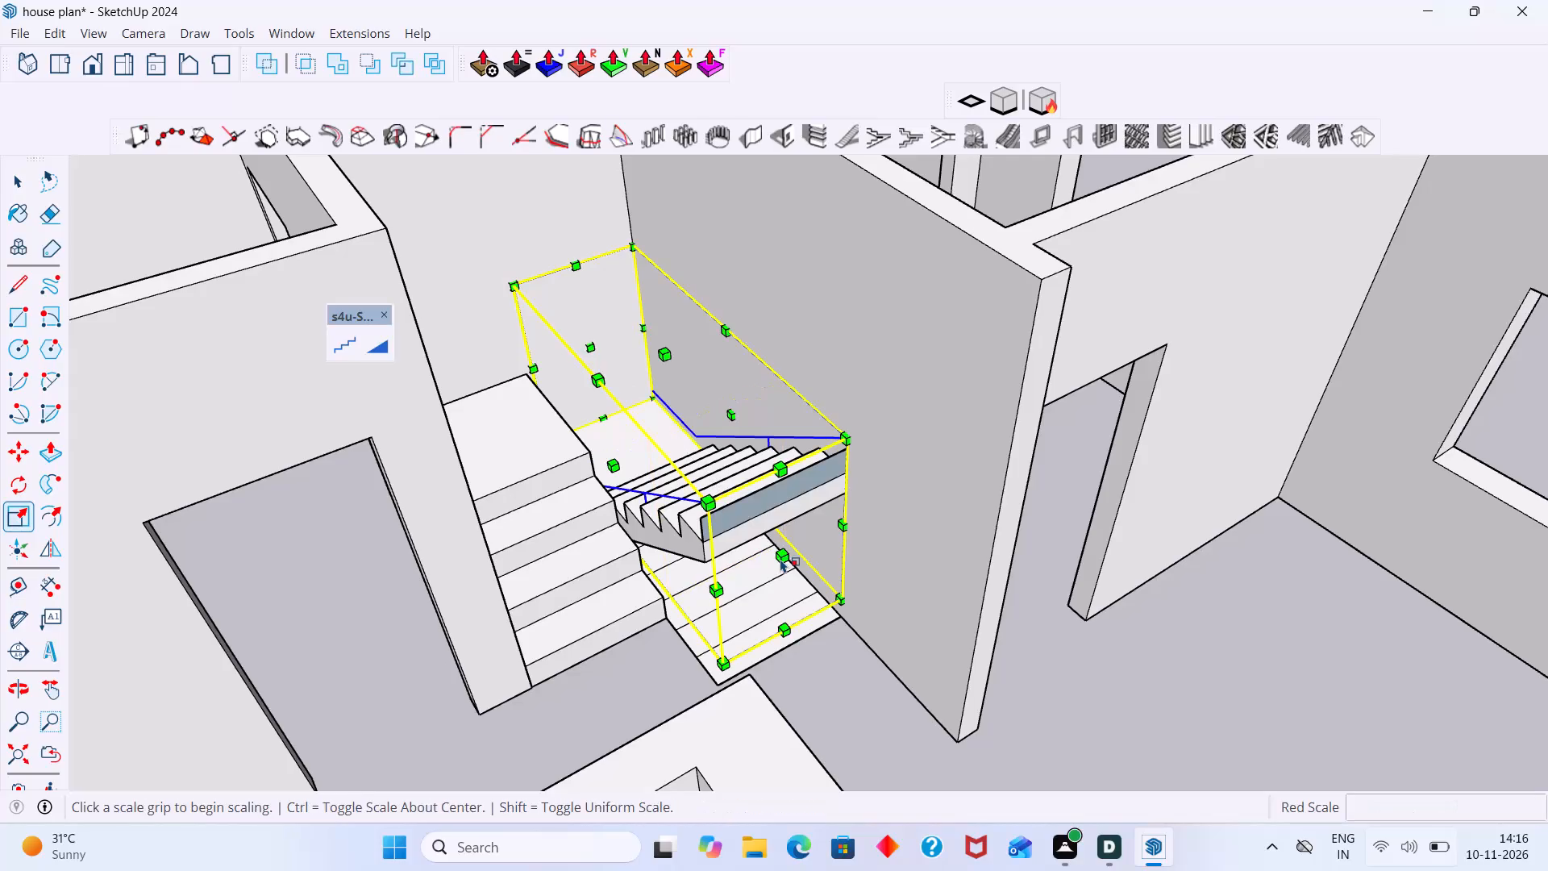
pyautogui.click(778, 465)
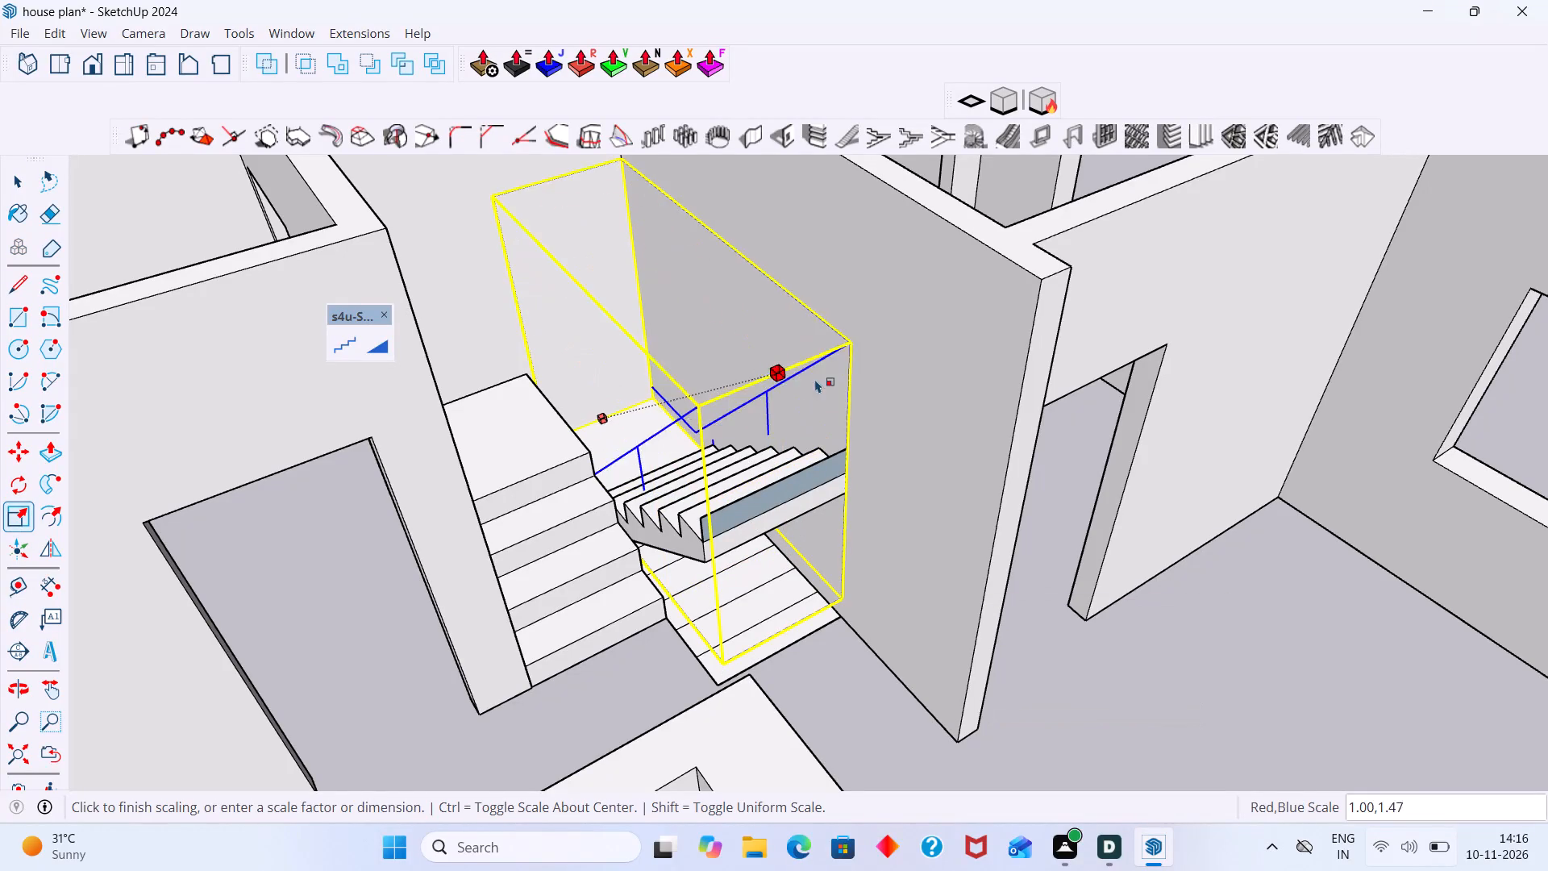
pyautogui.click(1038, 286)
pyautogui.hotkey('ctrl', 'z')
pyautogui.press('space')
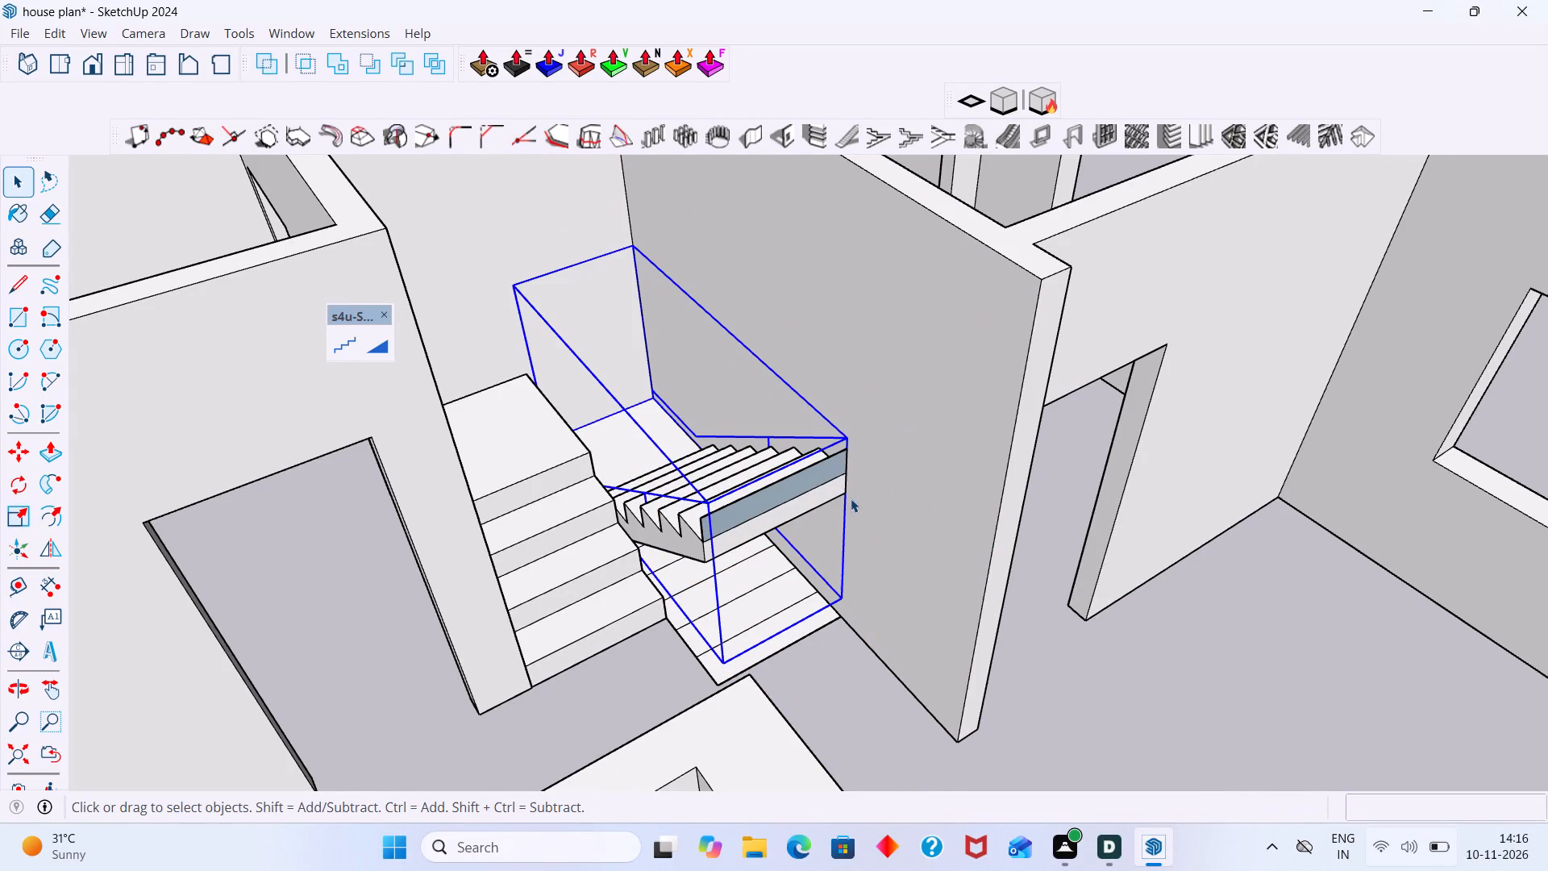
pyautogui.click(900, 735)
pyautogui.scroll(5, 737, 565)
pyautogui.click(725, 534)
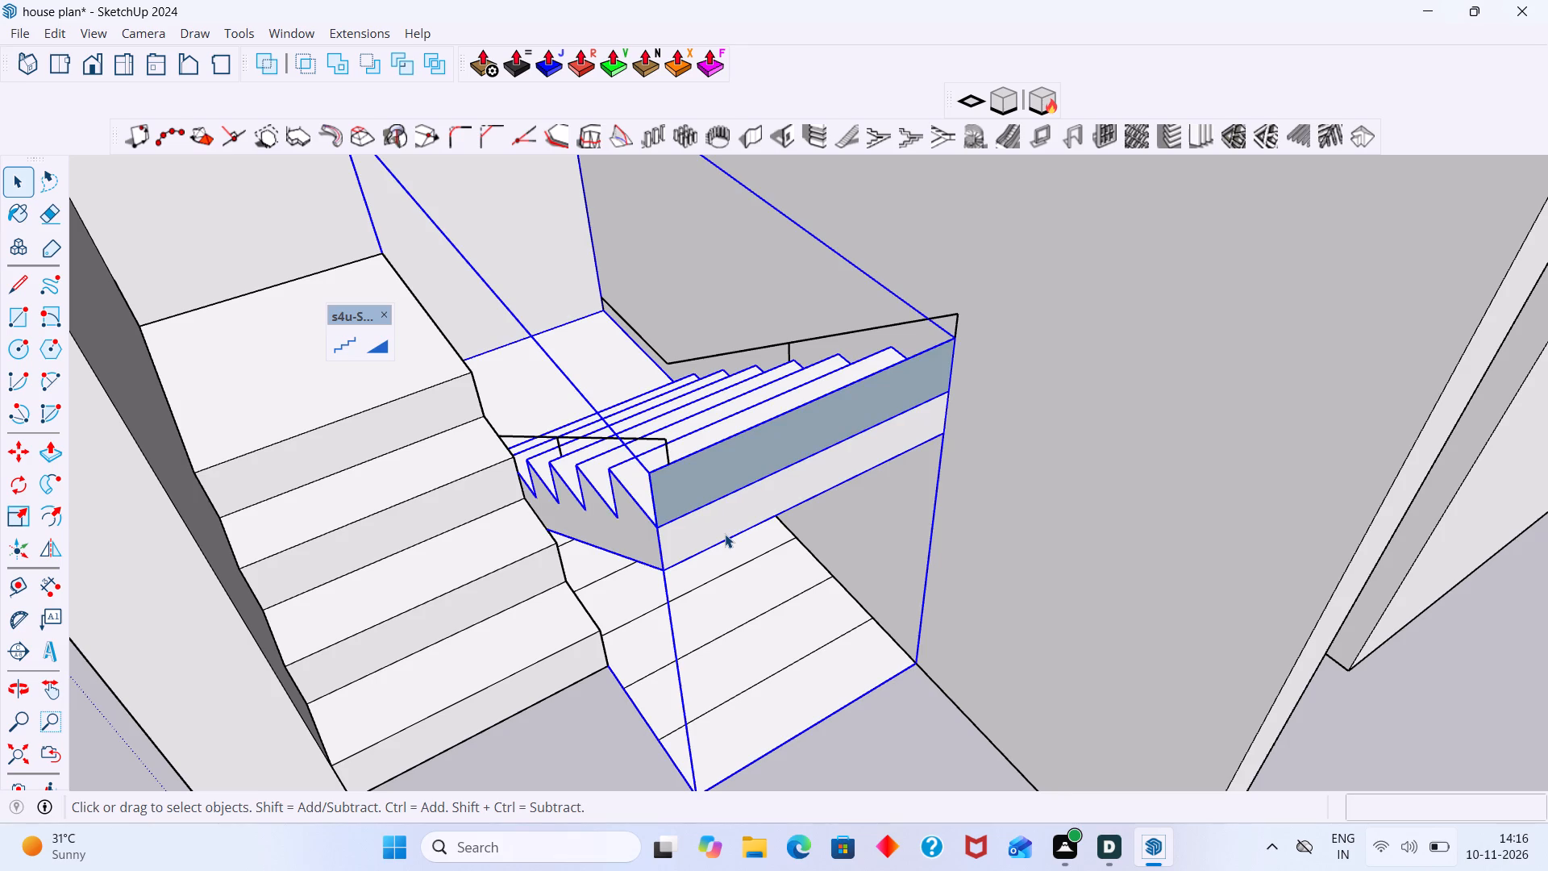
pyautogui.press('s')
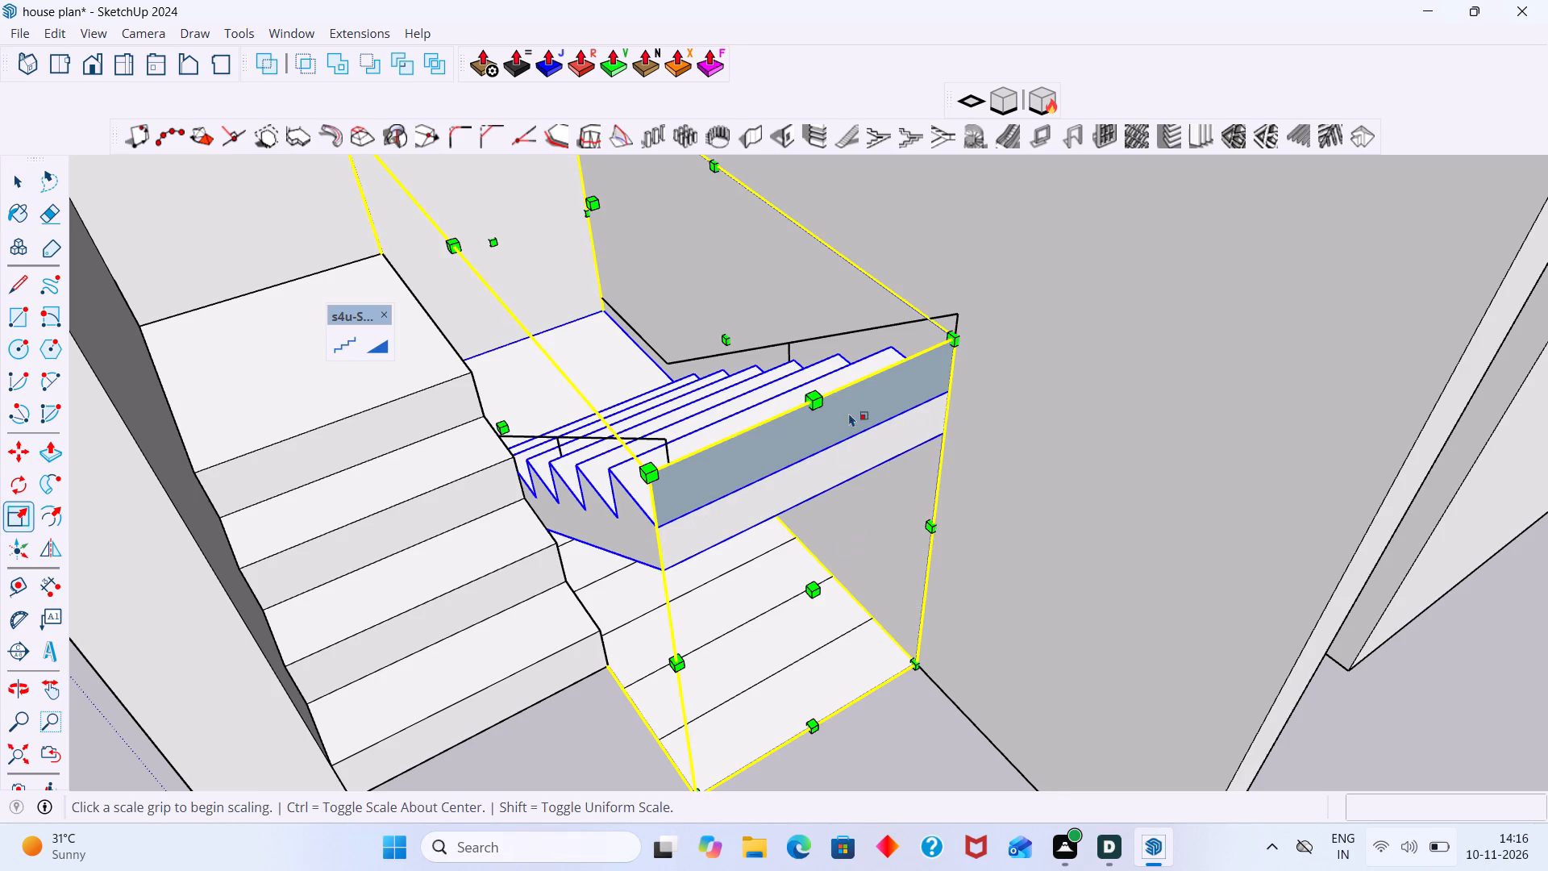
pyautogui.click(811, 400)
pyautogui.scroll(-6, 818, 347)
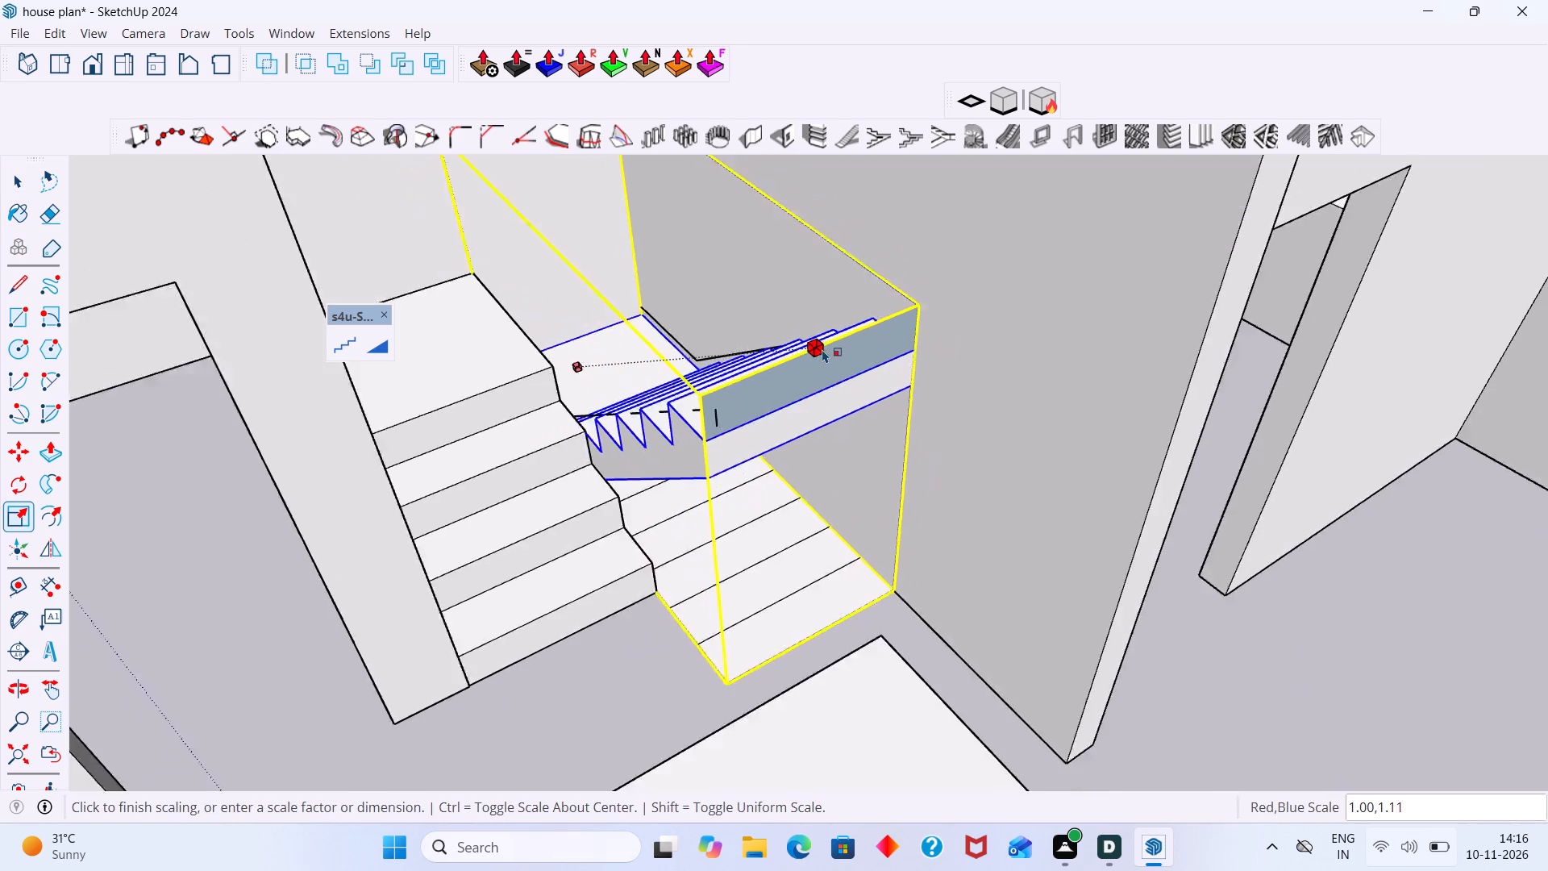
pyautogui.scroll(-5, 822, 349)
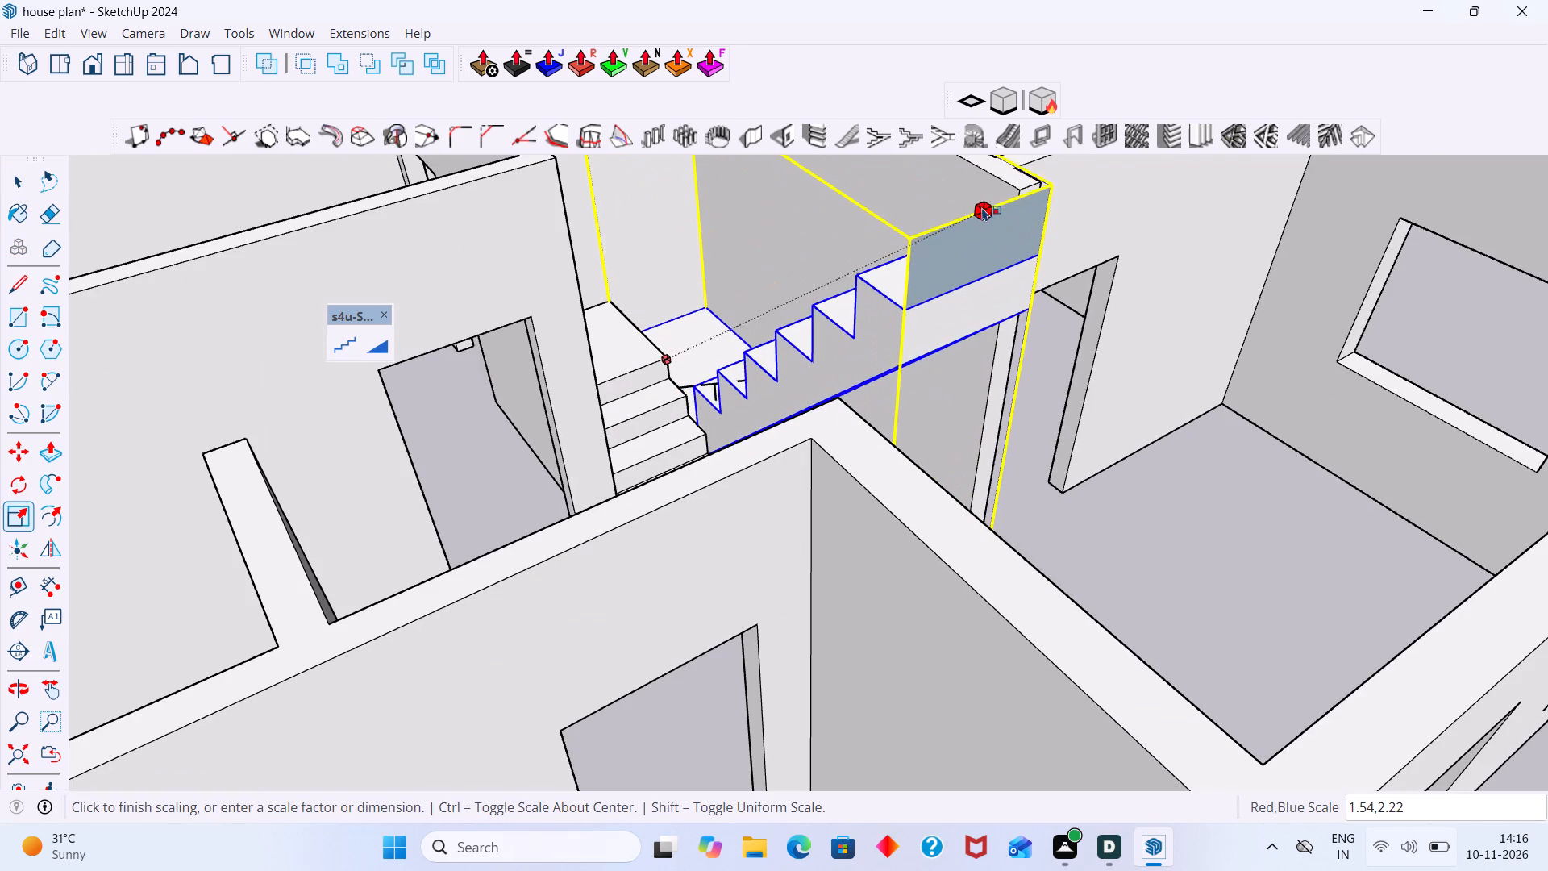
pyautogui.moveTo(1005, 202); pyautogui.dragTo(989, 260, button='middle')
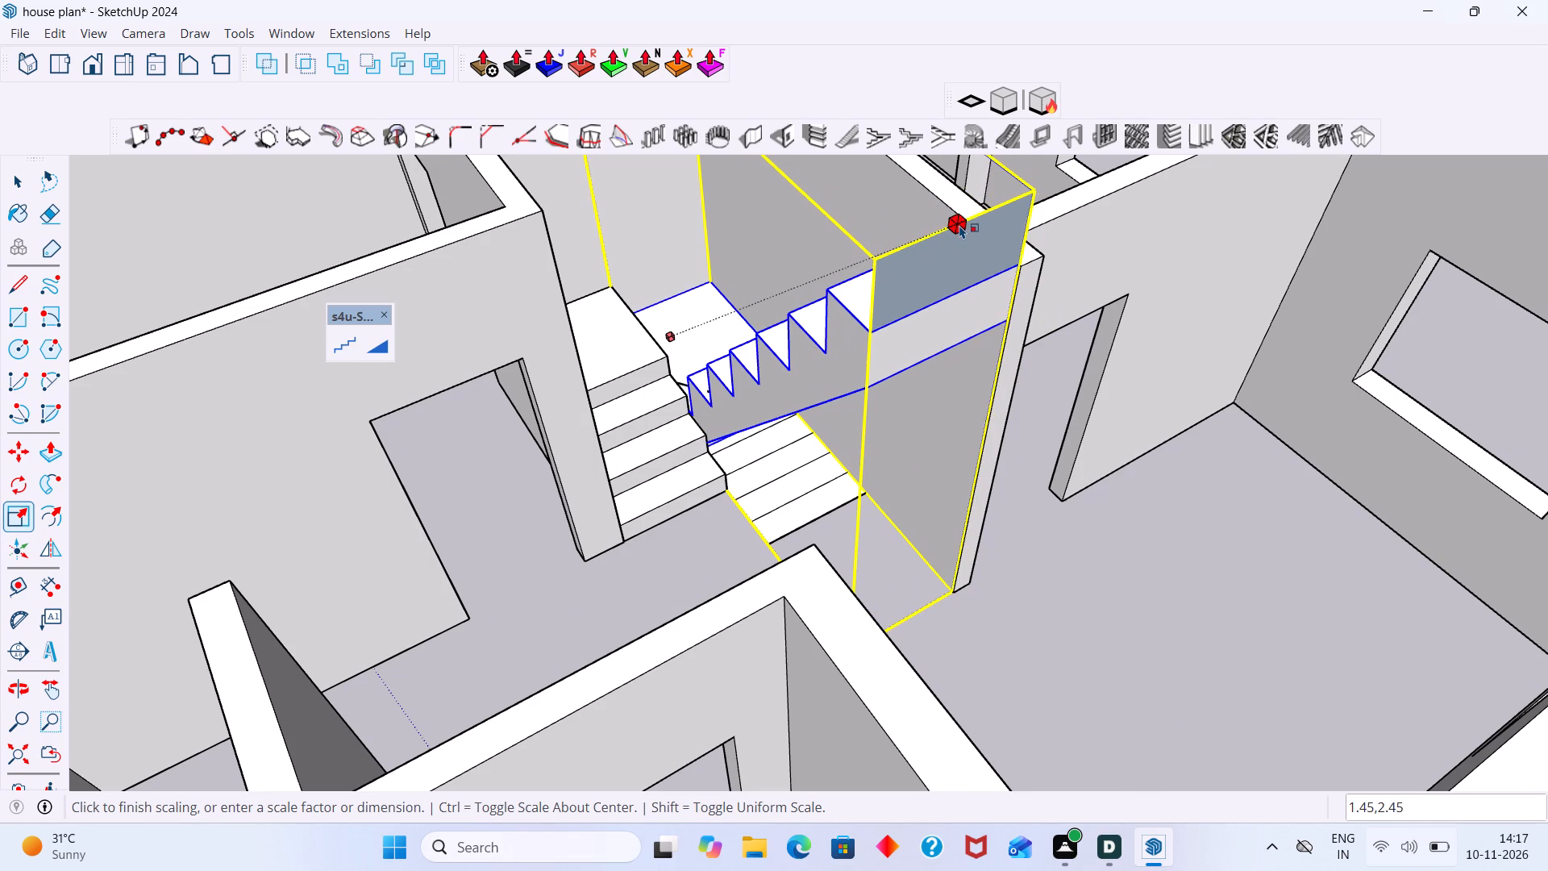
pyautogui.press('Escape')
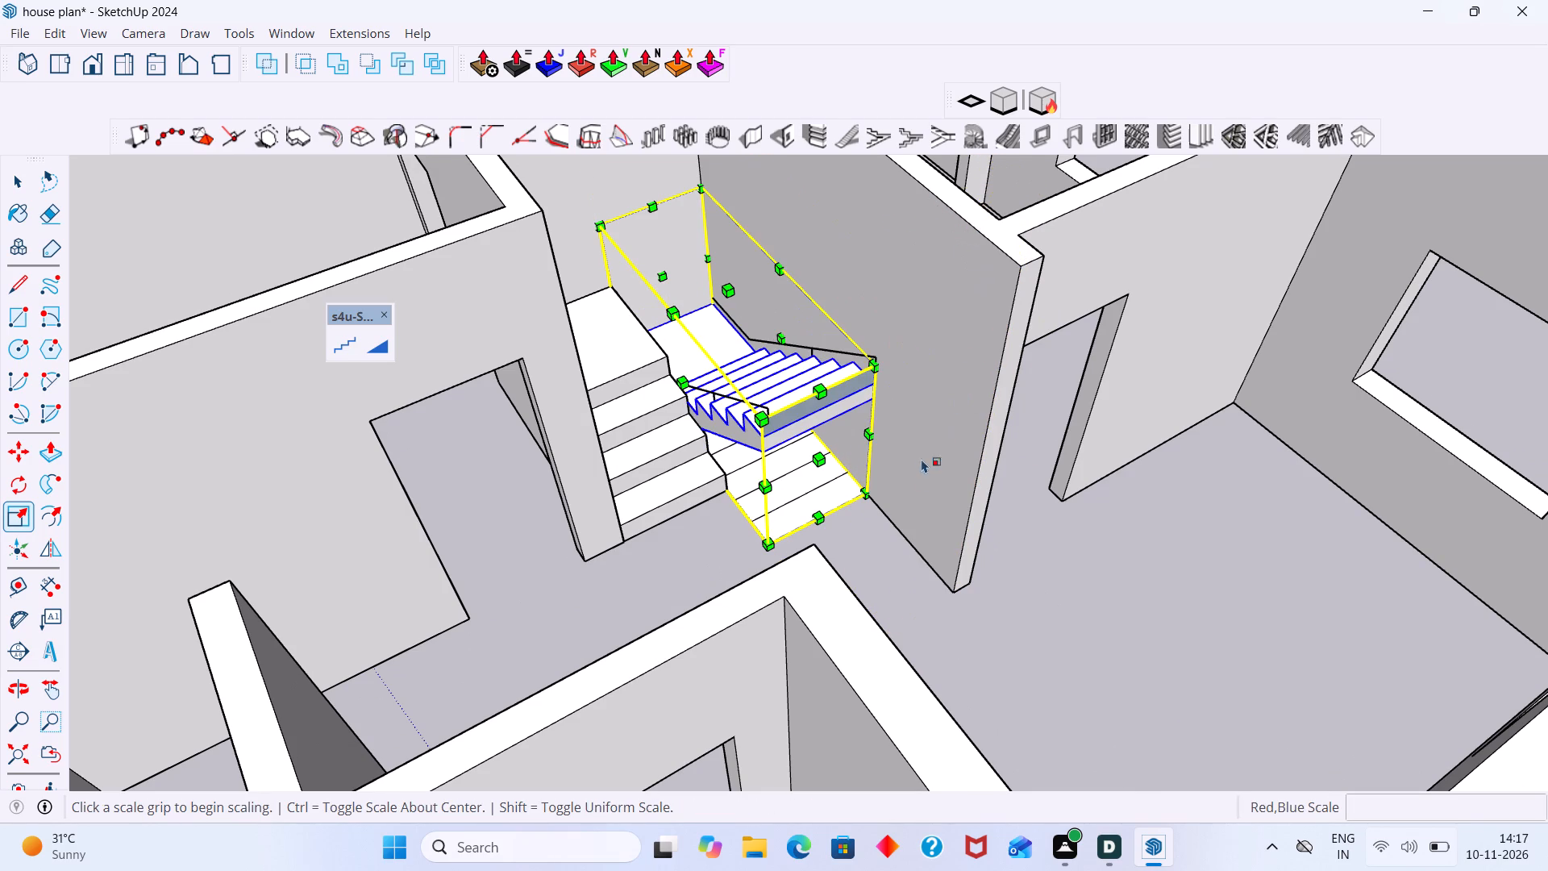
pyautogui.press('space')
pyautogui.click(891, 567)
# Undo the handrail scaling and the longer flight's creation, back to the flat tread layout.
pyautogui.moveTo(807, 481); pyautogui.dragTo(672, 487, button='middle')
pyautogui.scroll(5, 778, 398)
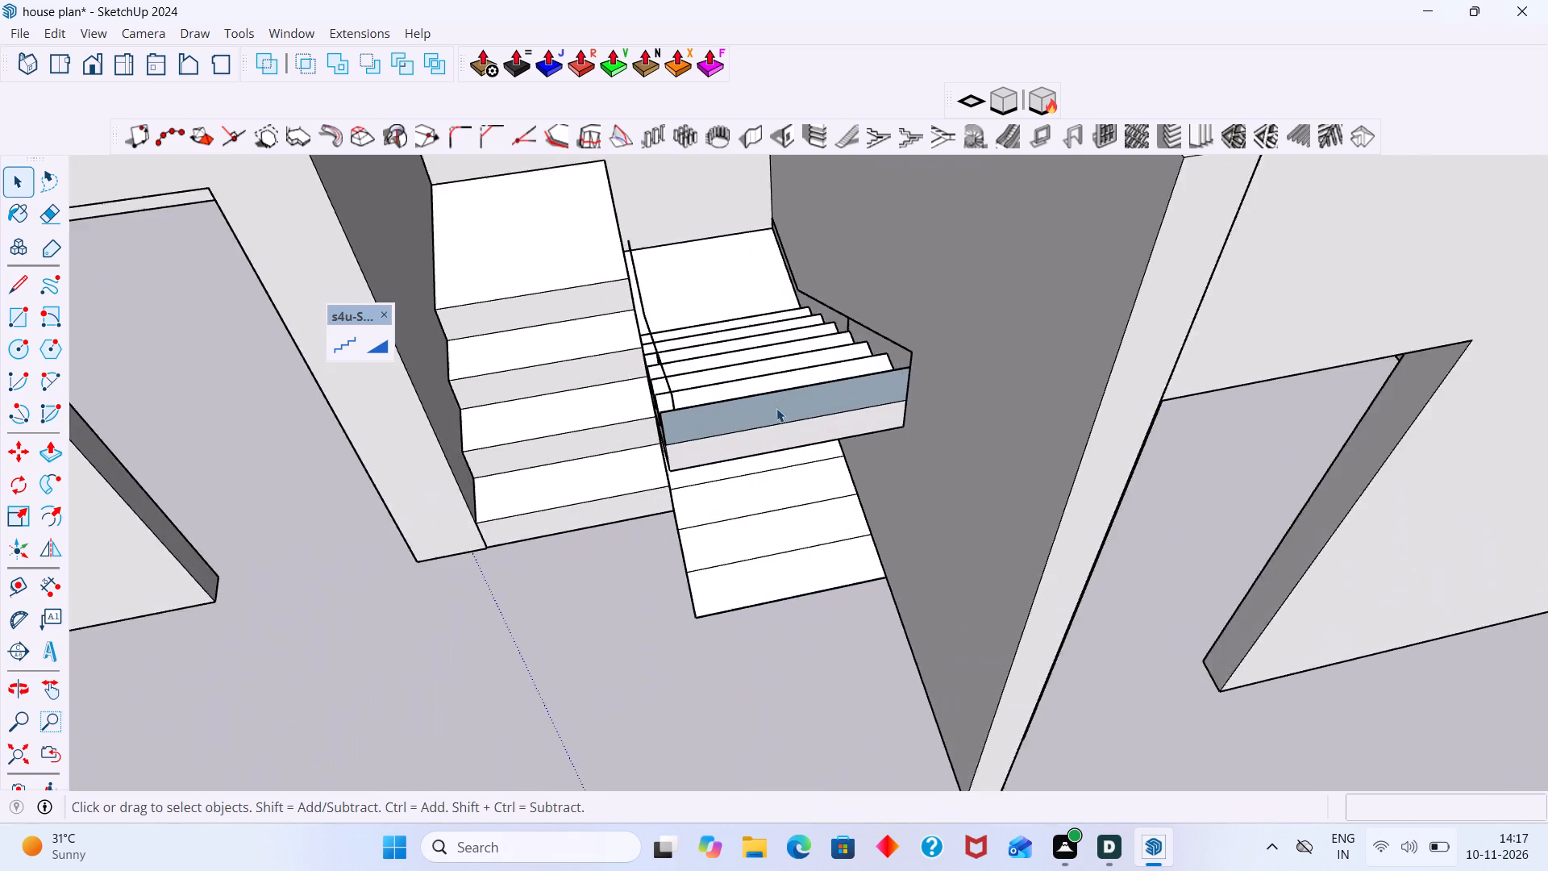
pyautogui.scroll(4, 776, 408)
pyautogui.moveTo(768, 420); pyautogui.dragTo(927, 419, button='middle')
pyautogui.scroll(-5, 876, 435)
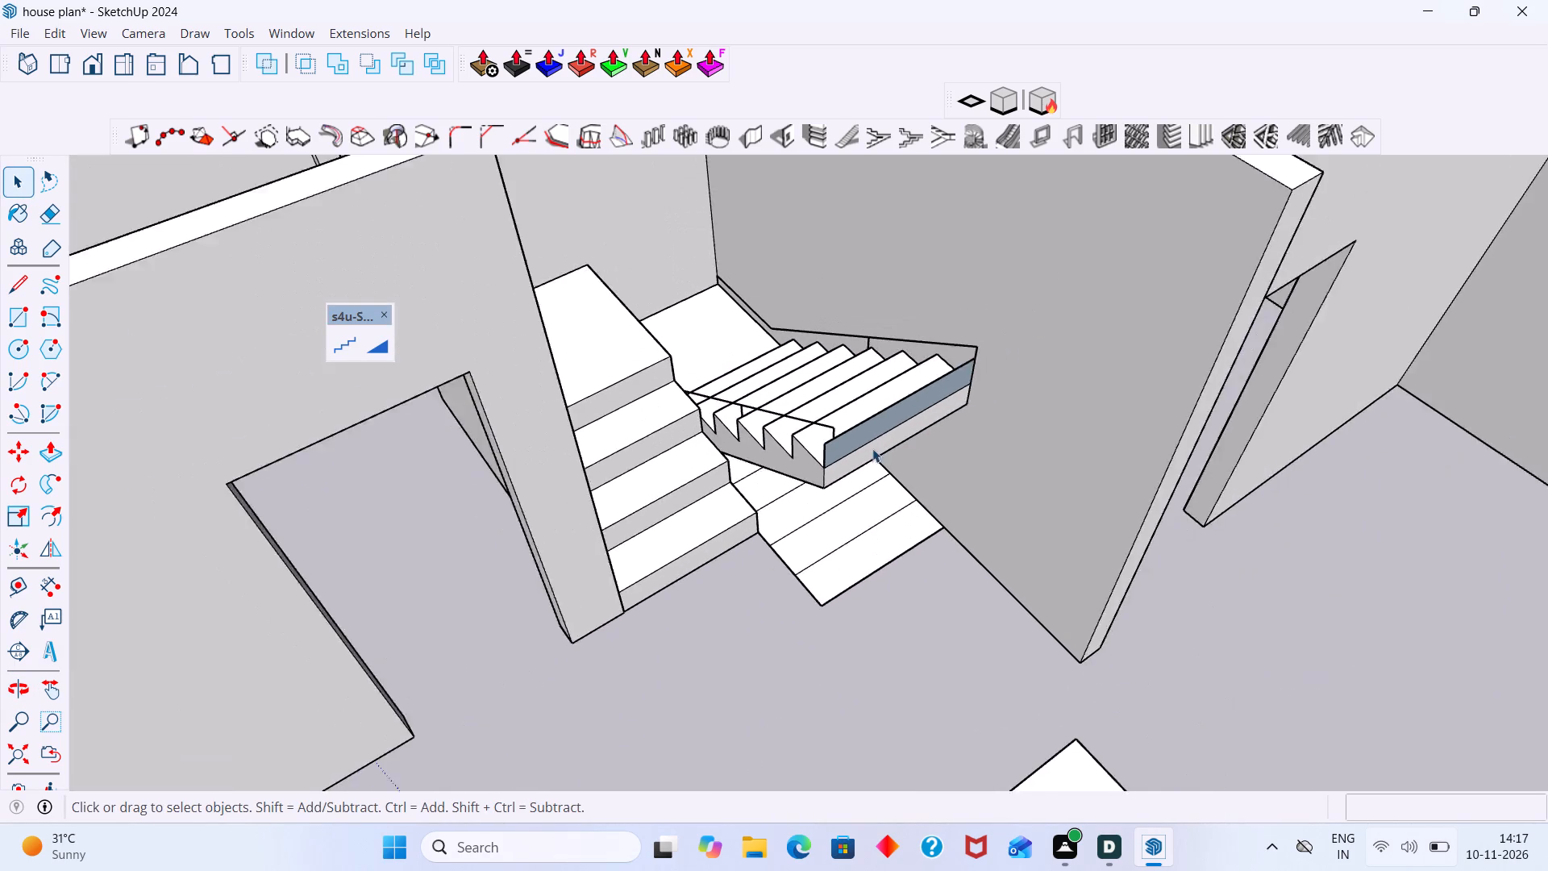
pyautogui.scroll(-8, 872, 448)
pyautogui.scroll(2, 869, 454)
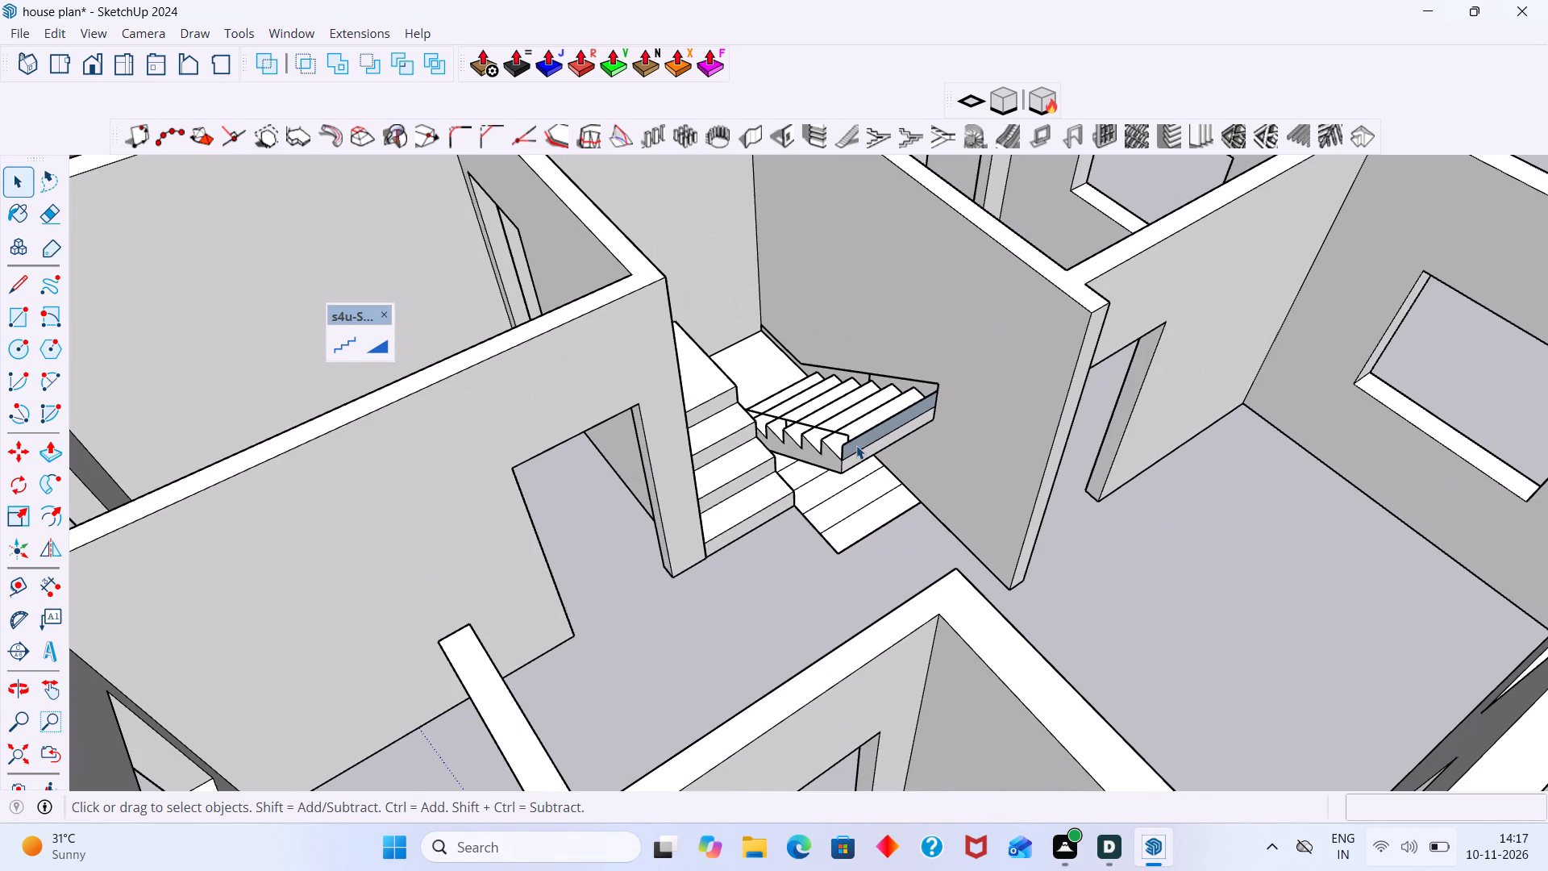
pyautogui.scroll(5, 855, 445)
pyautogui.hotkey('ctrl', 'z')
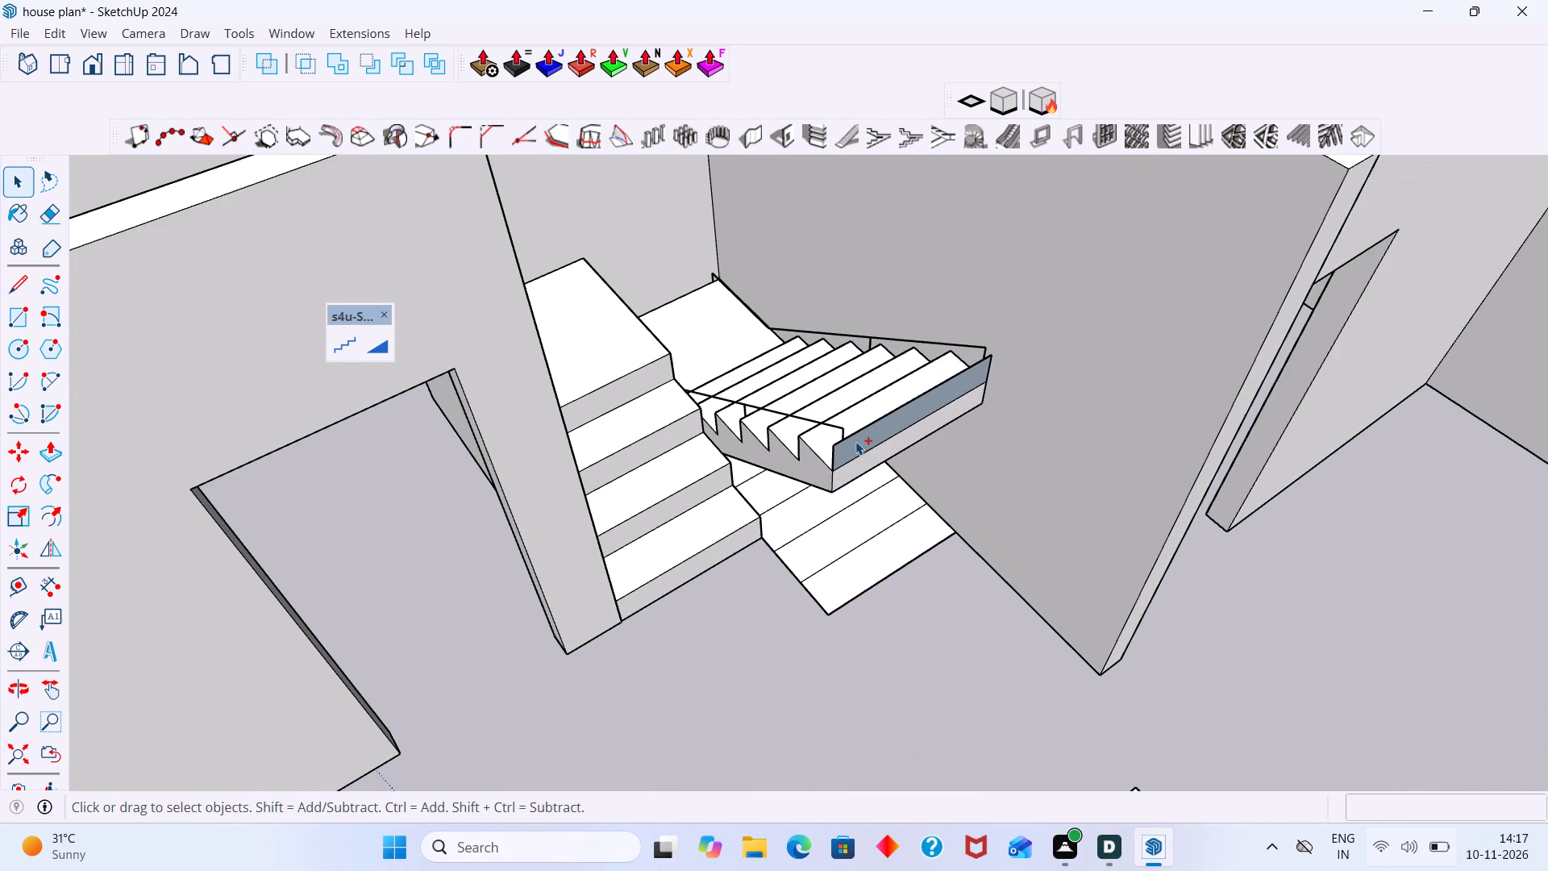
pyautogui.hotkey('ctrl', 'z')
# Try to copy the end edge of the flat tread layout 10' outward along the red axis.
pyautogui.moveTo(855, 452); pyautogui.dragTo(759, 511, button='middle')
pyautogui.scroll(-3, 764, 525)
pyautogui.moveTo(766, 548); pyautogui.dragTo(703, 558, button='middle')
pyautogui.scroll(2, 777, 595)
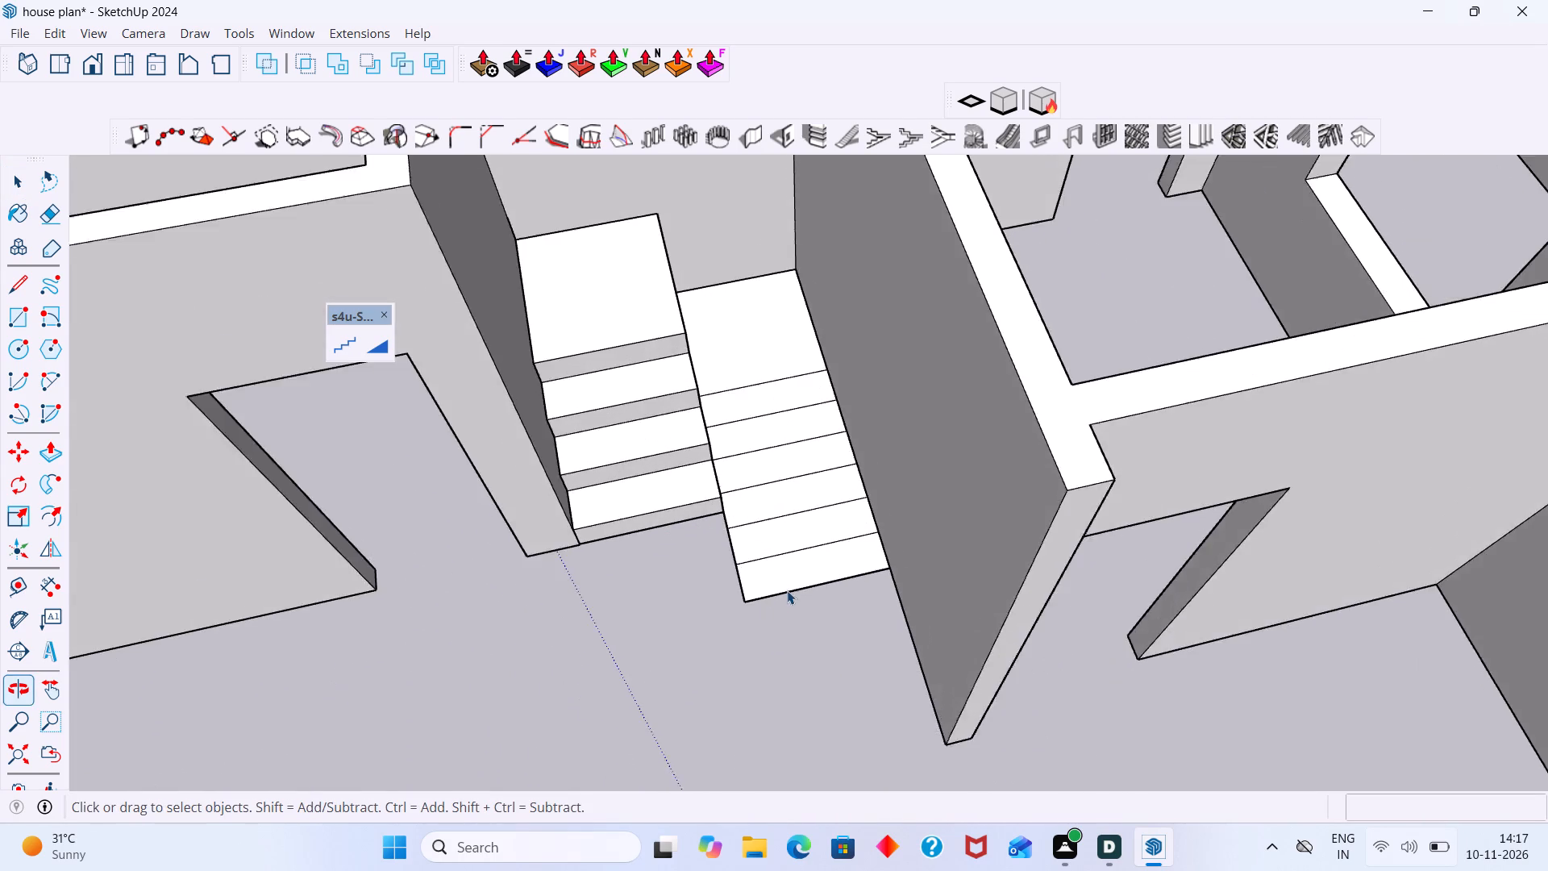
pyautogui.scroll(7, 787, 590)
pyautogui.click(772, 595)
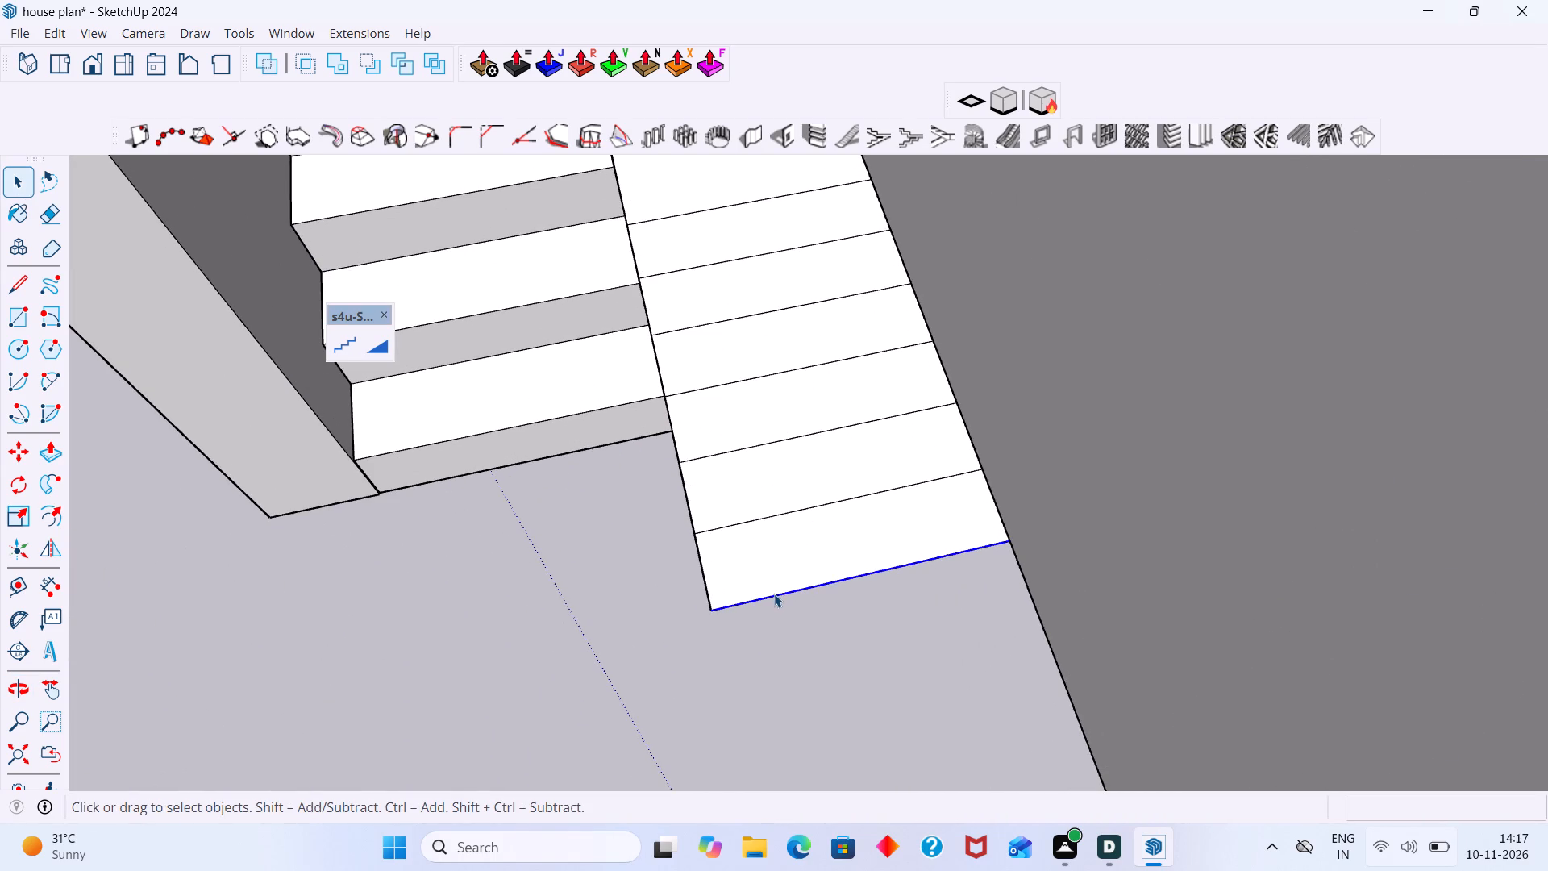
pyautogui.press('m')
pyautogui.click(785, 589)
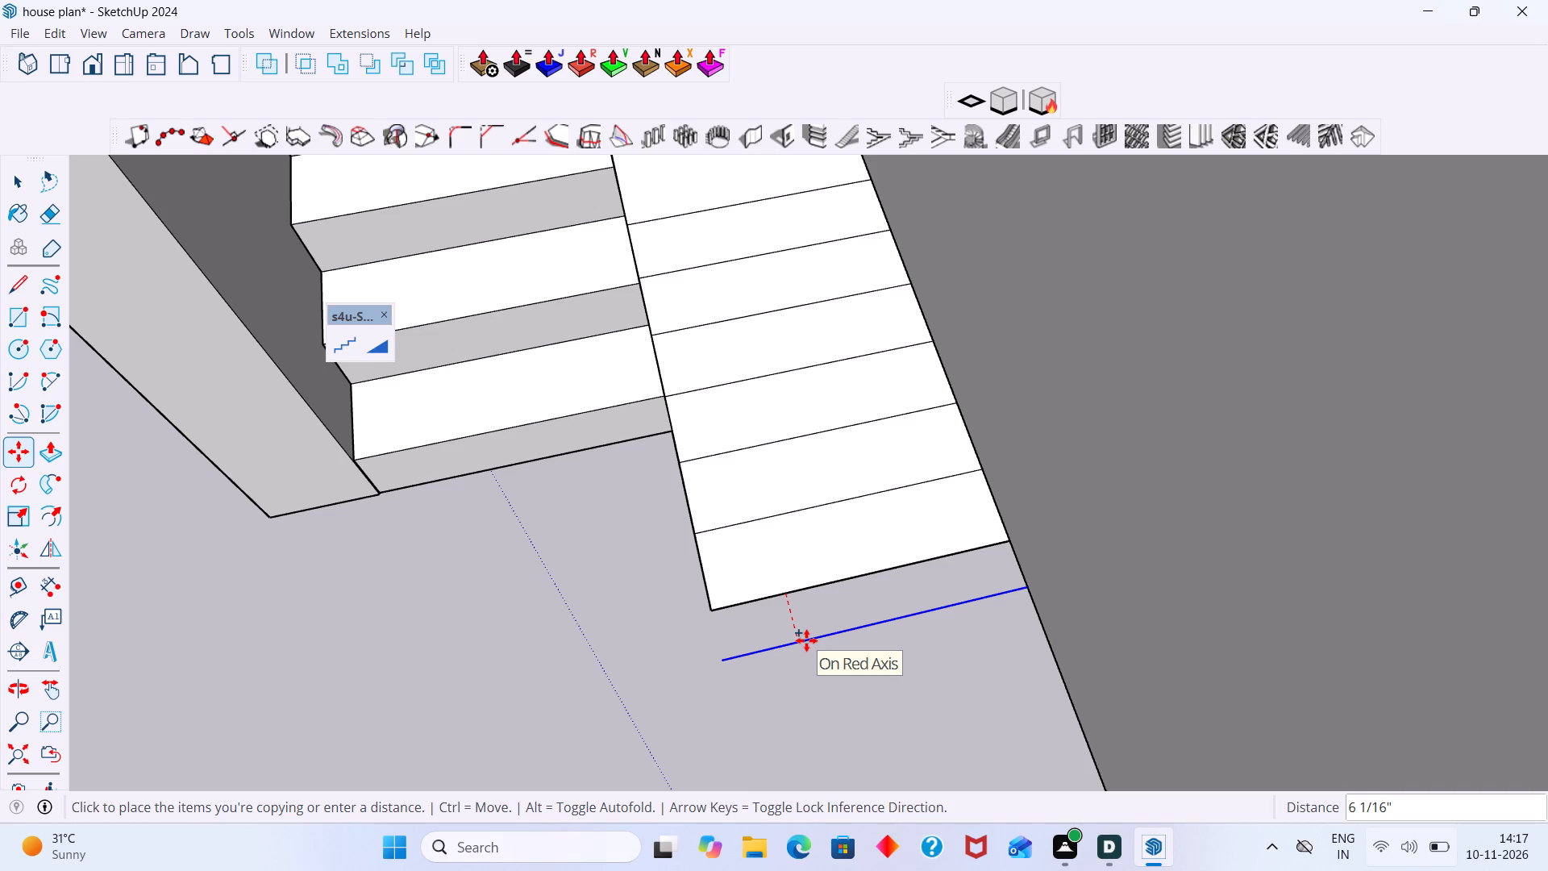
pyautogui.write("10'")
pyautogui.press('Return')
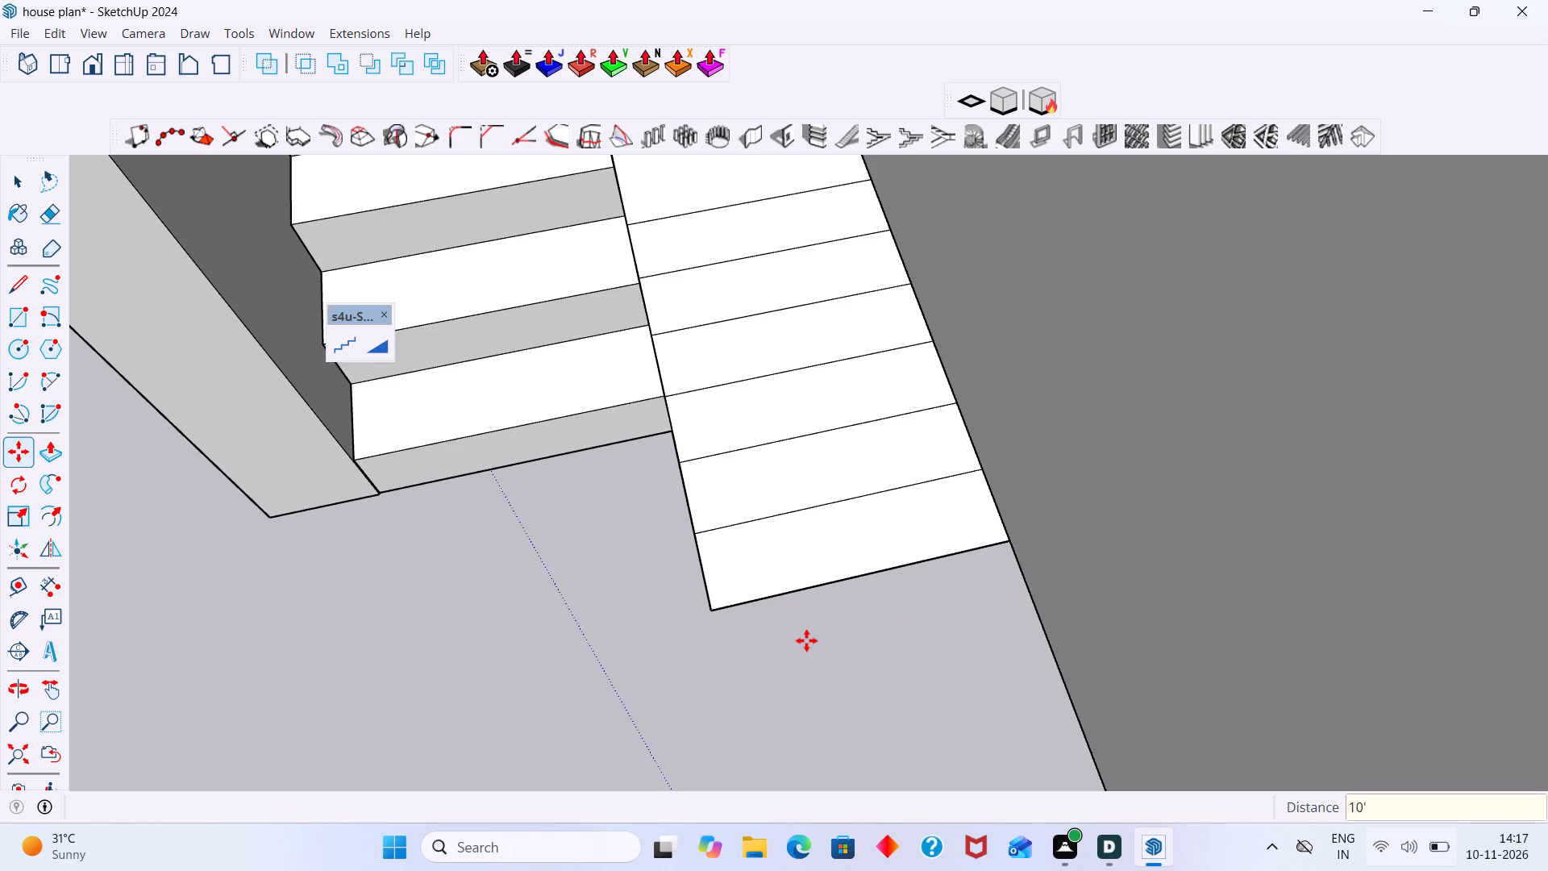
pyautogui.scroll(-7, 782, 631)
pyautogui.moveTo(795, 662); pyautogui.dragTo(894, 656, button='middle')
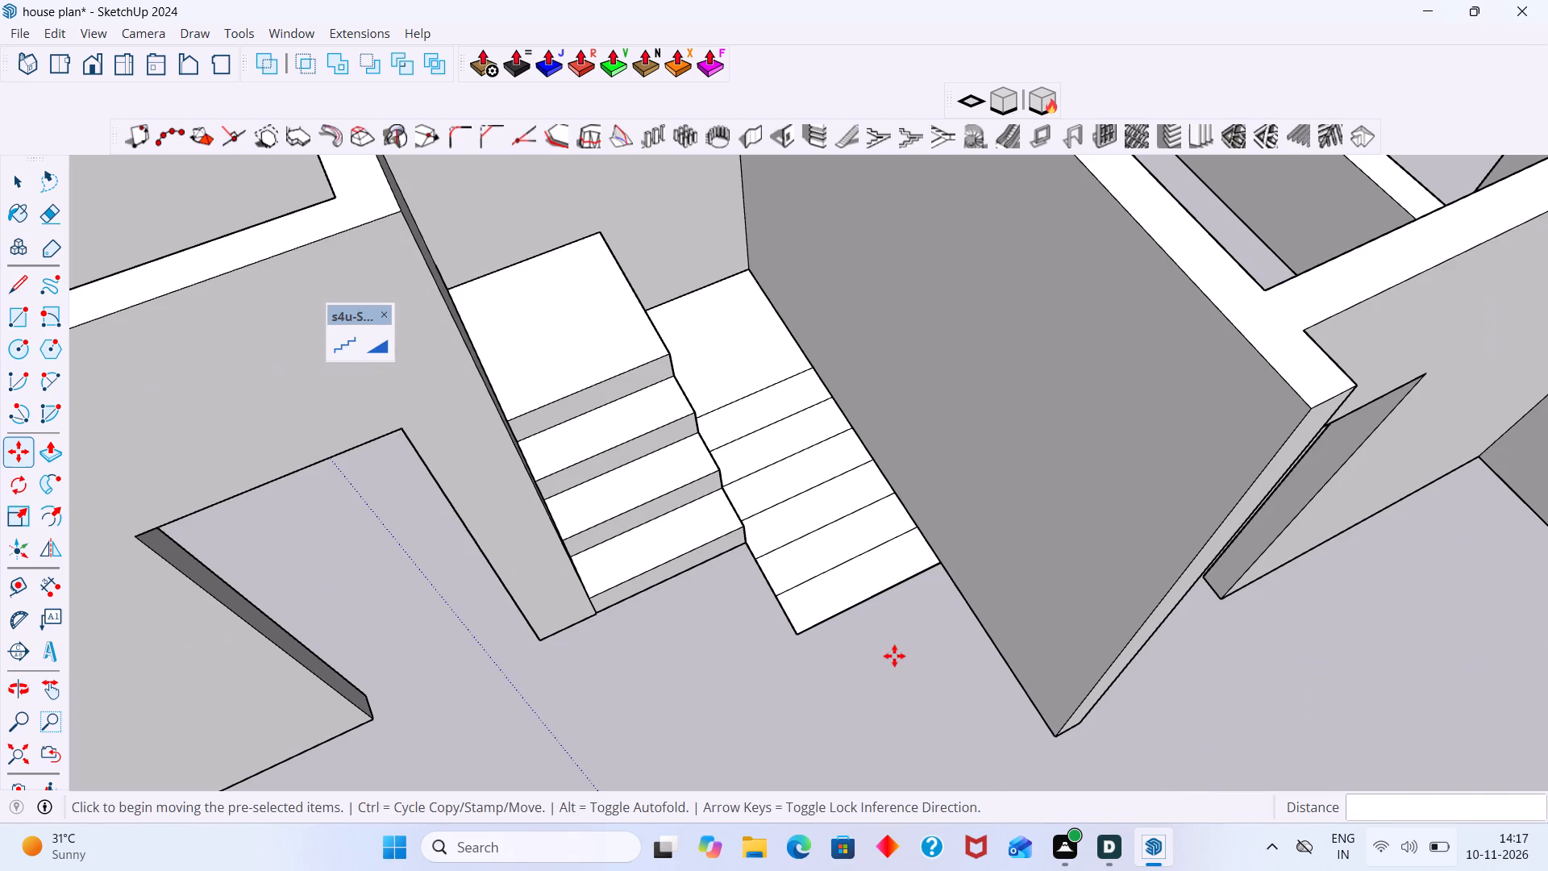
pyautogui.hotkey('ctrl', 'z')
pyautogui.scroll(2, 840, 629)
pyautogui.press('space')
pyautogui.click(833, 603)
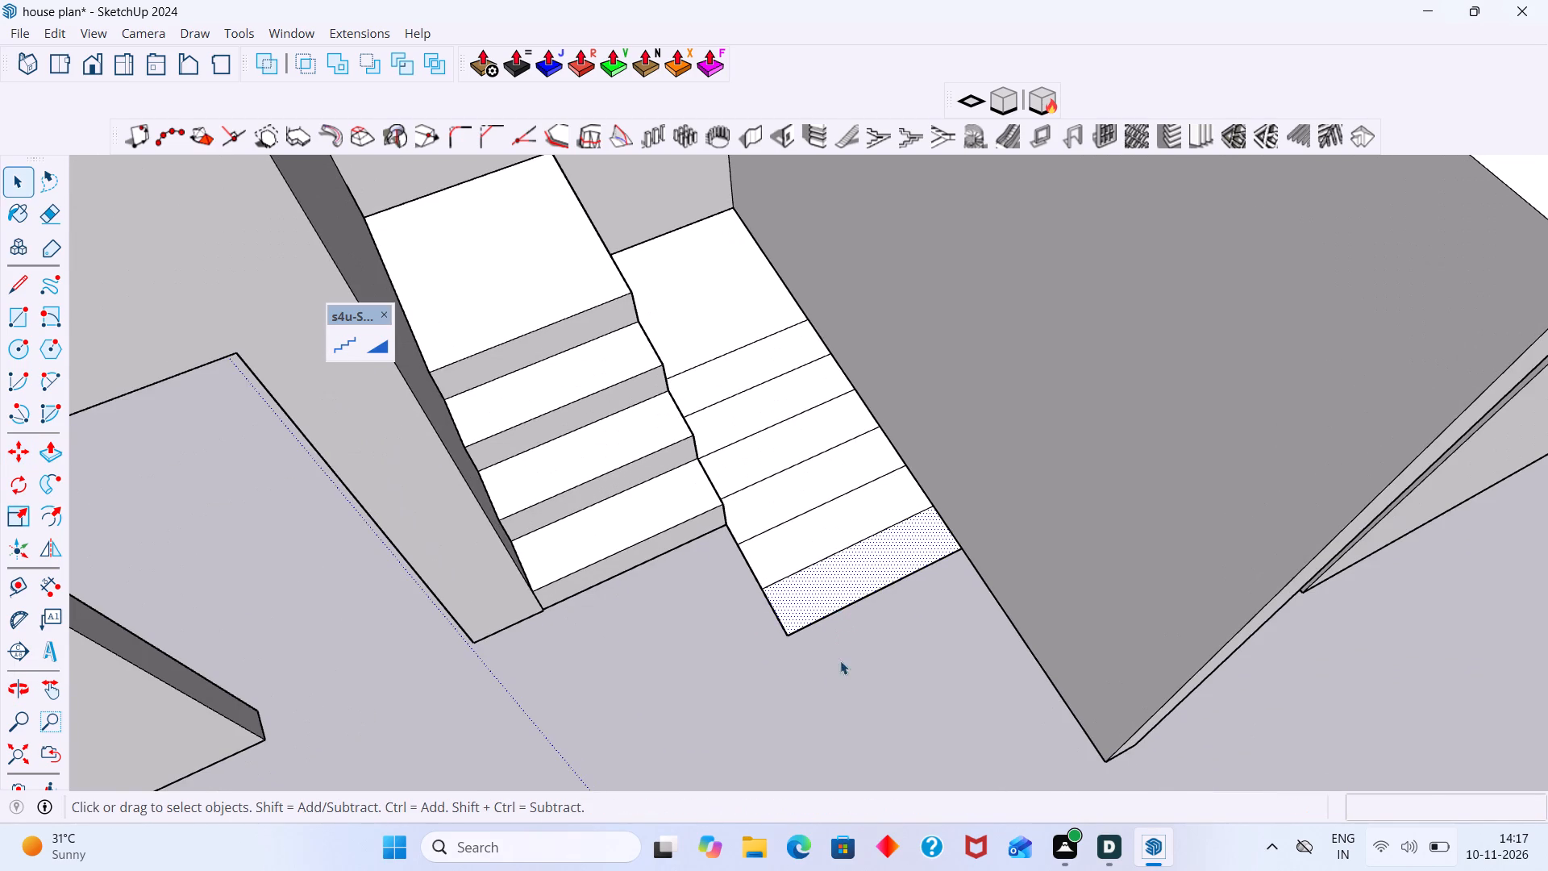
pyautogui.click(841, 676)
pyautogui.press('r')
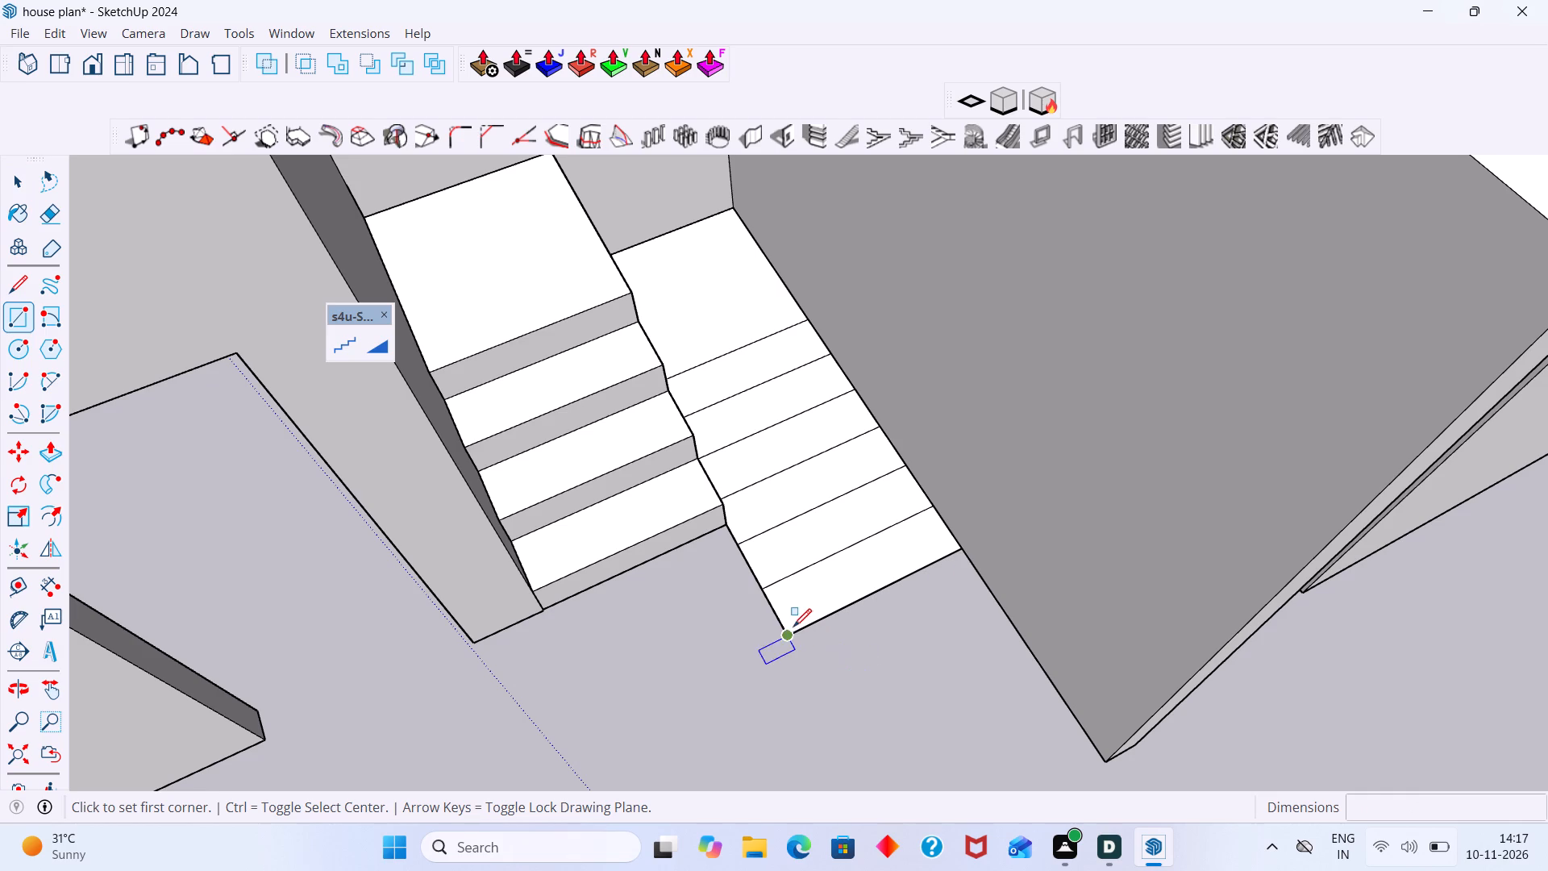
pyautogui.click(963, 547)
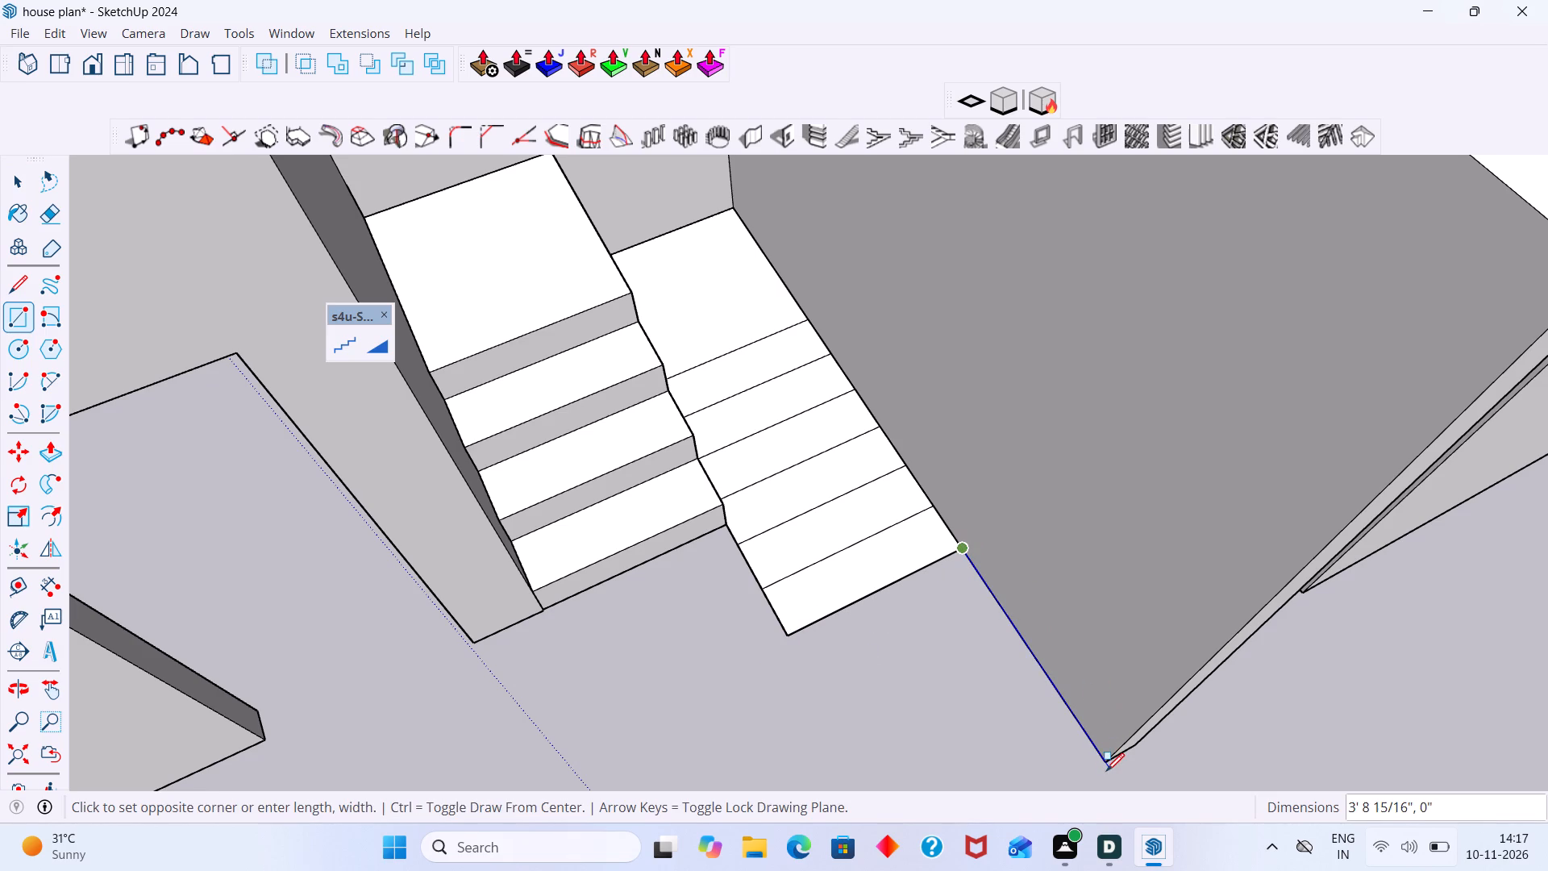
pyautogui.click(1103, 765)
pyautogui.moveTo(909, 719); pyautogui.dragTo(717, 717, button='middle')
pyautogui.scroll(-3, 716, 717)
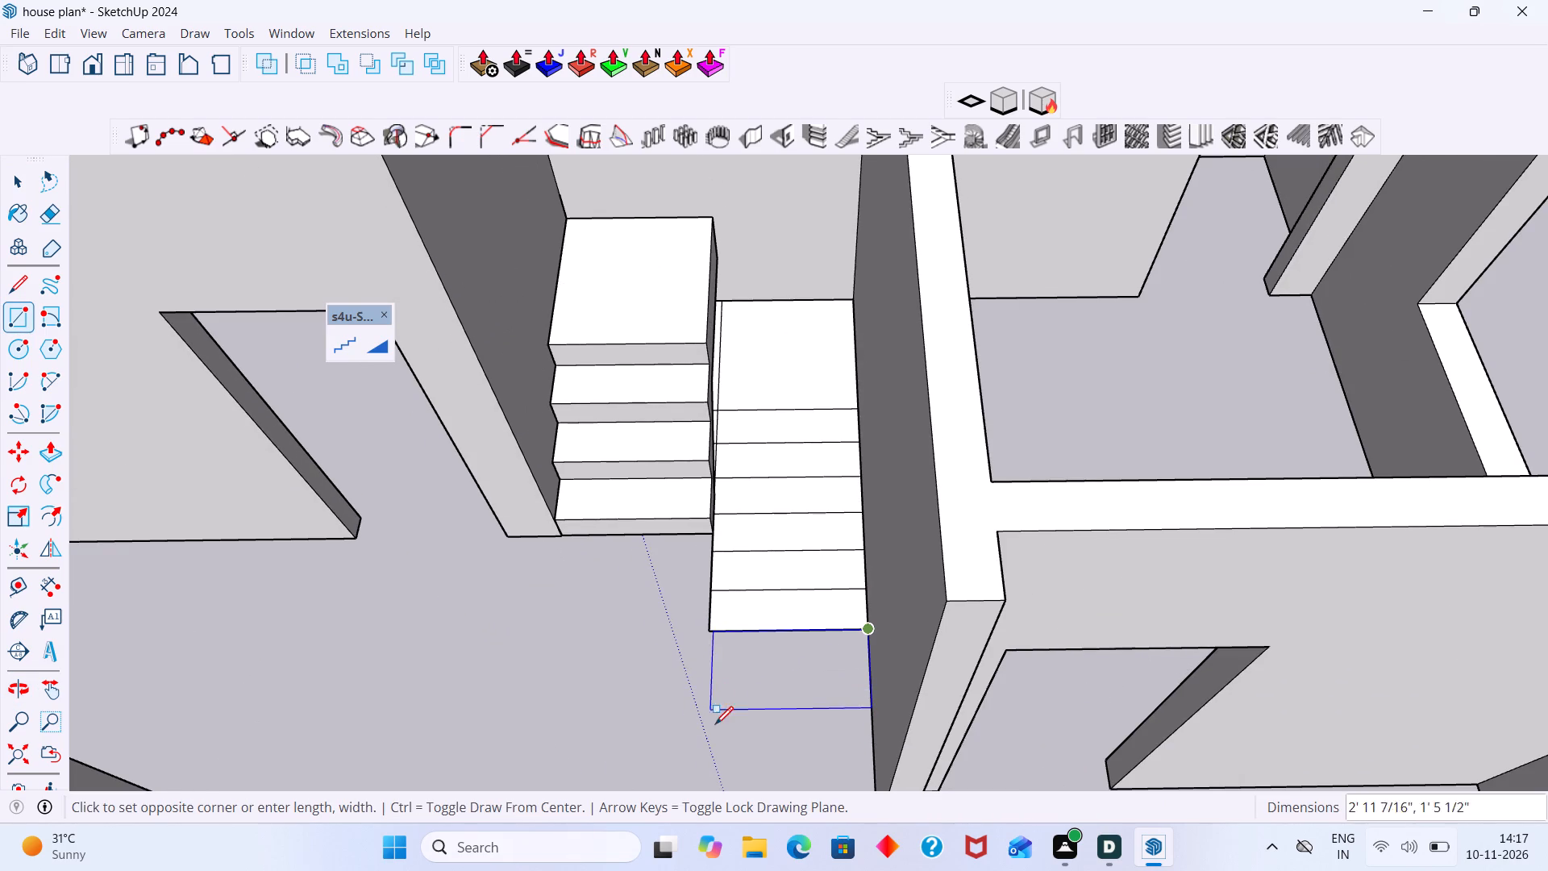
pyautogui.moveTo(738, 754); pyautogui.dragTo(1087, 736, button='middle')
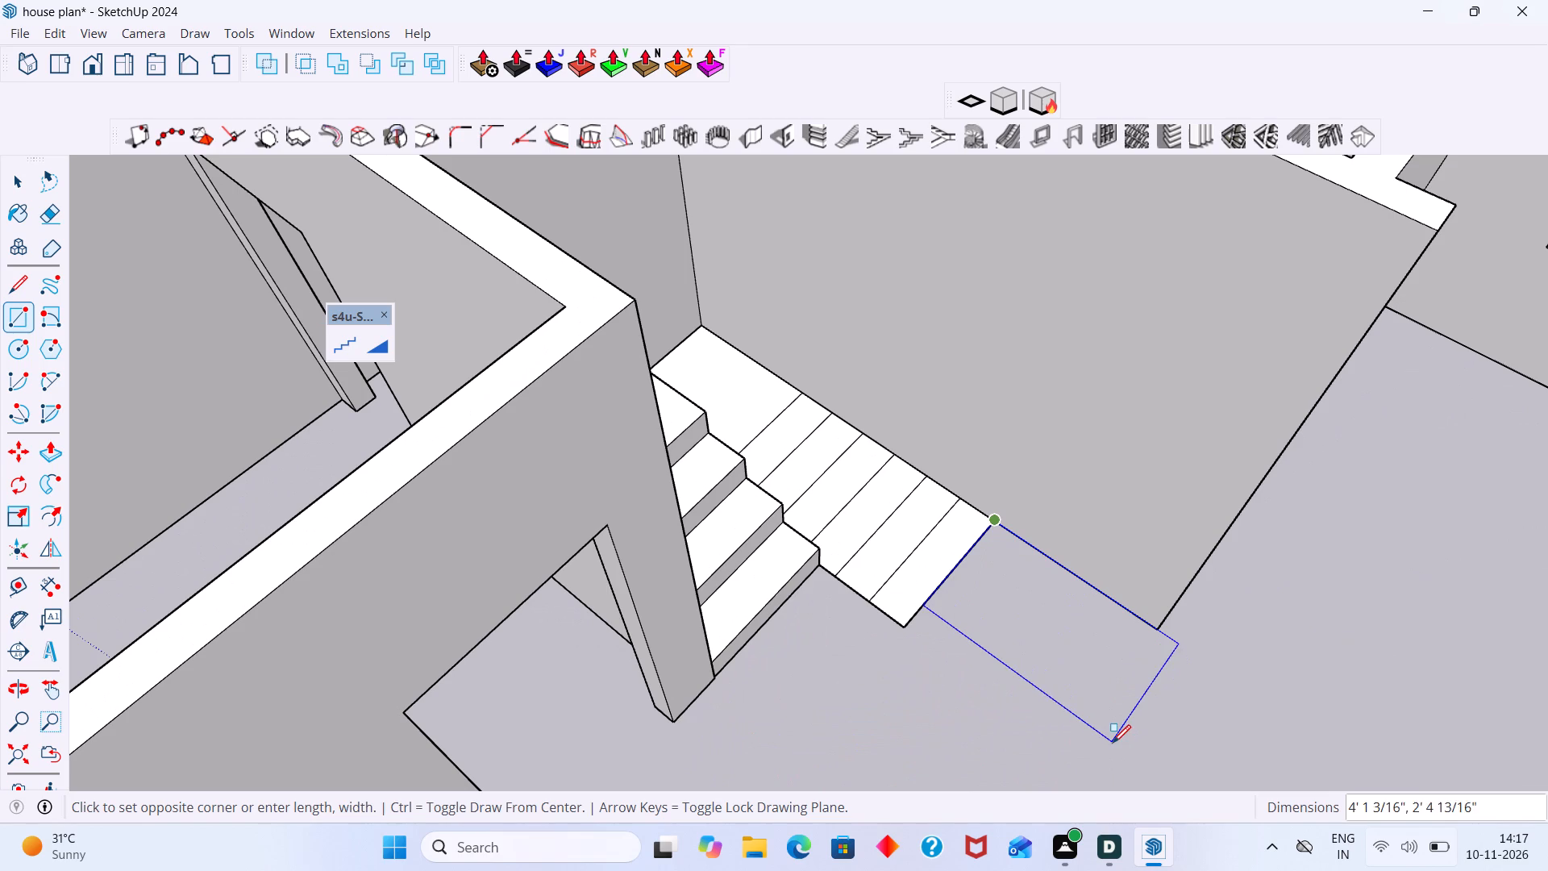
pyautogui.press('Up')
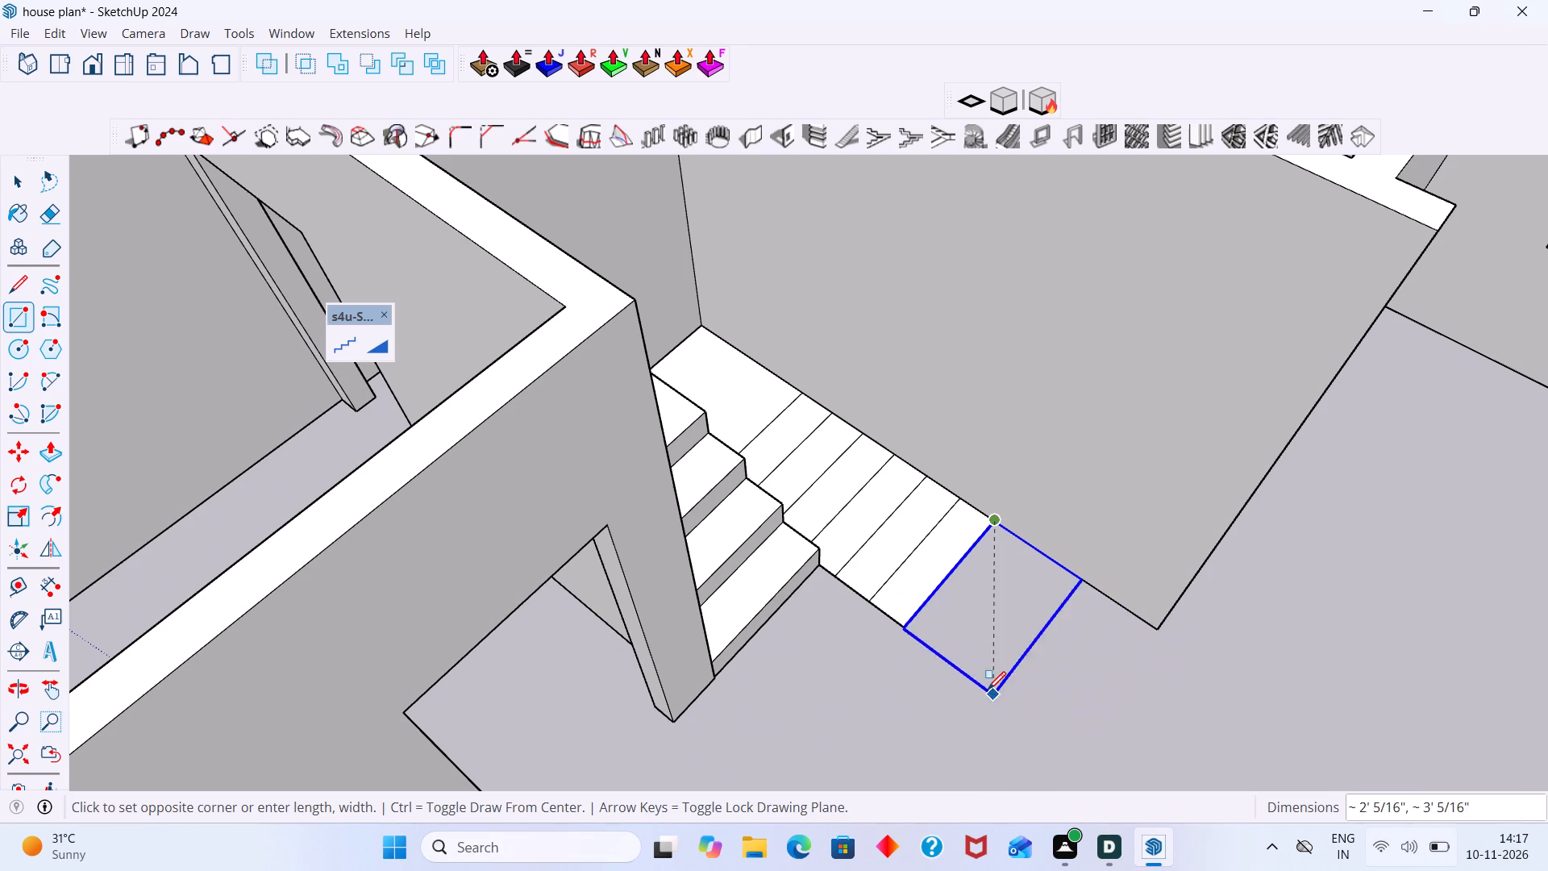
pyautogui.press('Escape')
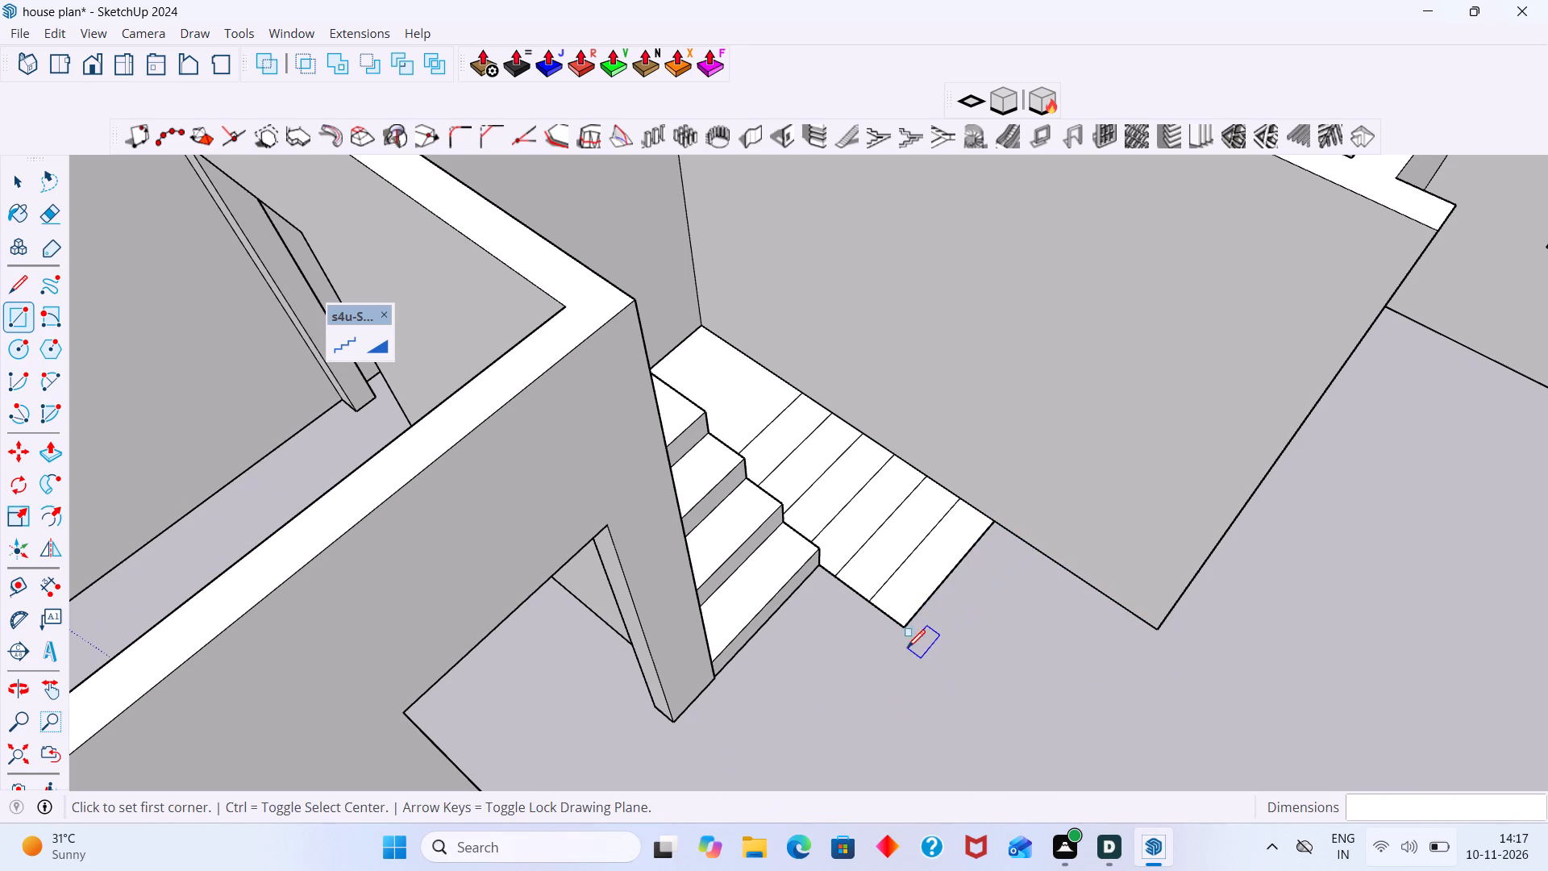
# Draw a floor rectangle about 3' 8" by 3' from the last tread's outer corner to the wall's end corner.
pyautogui.click(901, 623)
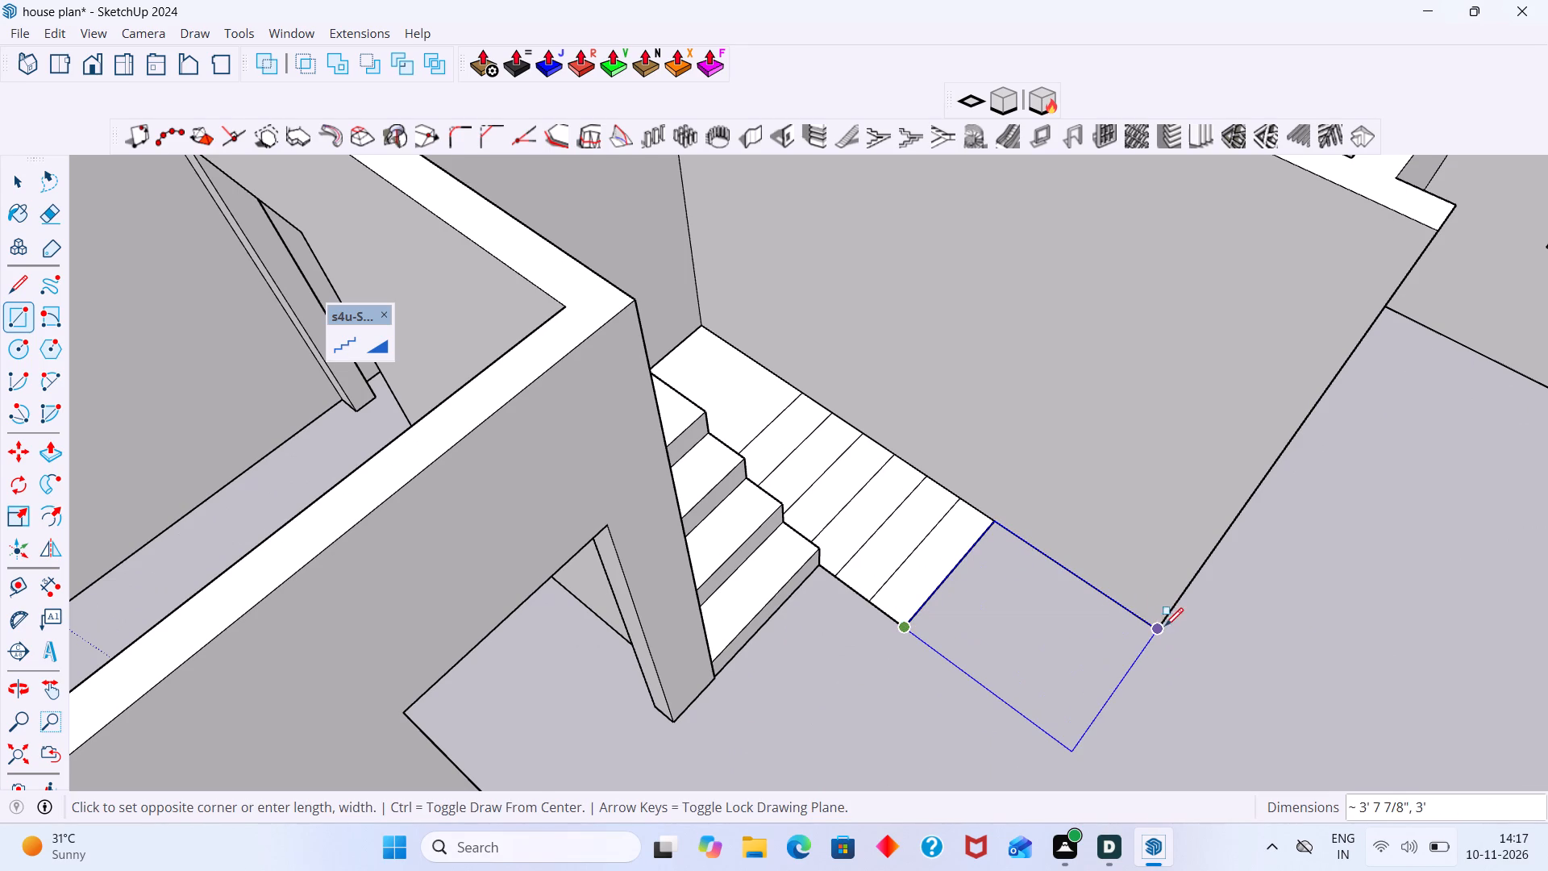
pyautogui.click(1160, 628)
pyautogui.press('space')
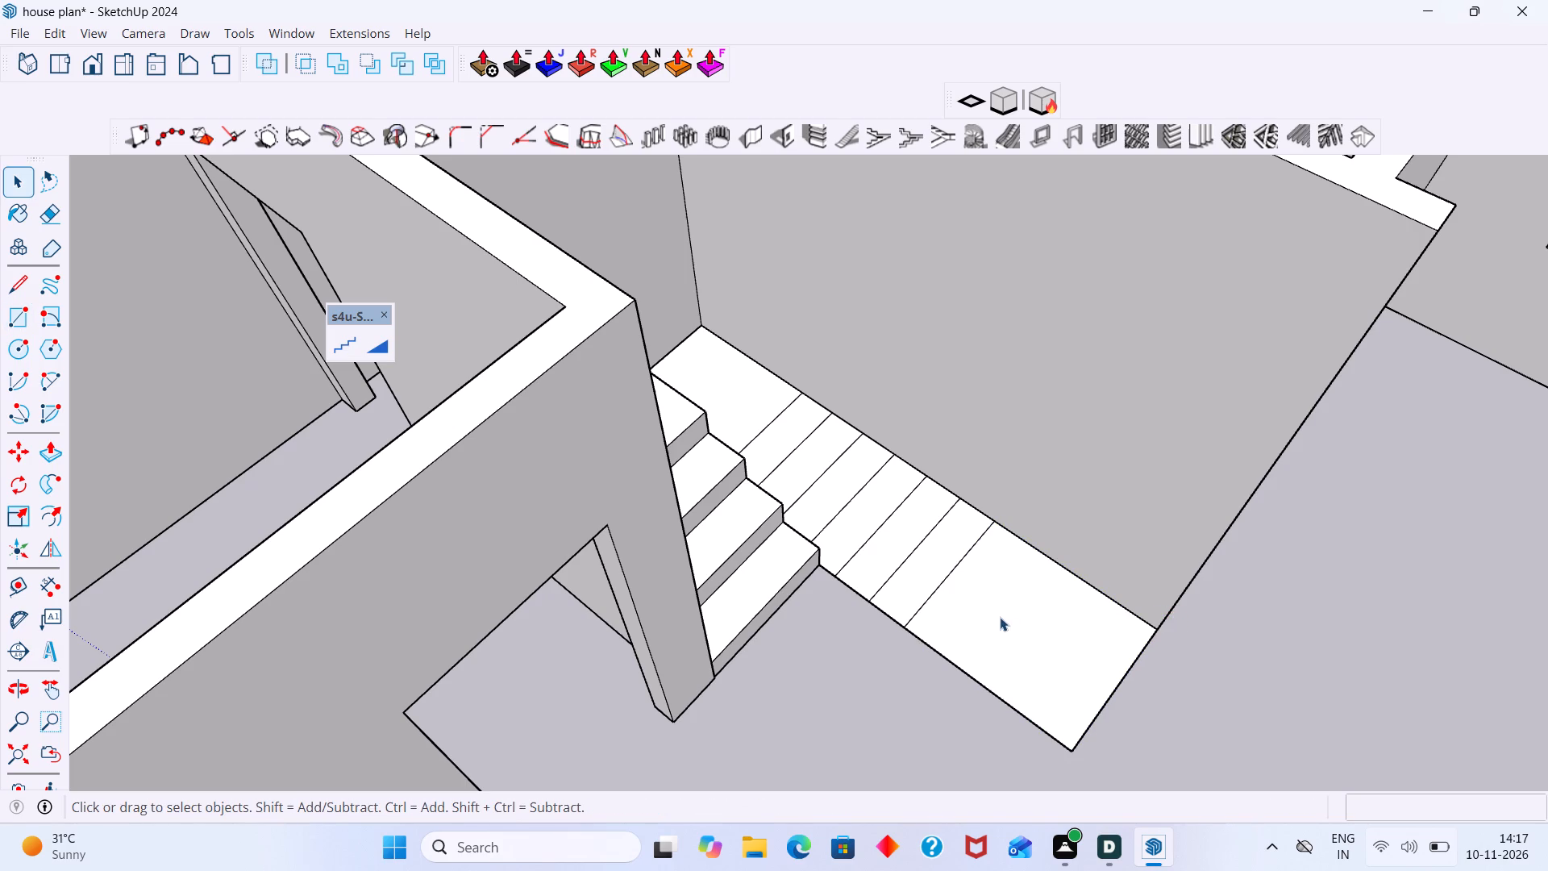
# Copy the last tread's edge line 10" outward over the new floor rectangle and repeat it as an array of six.
pyautogui.click(932, 609)
pyautogui.click(928, 606)
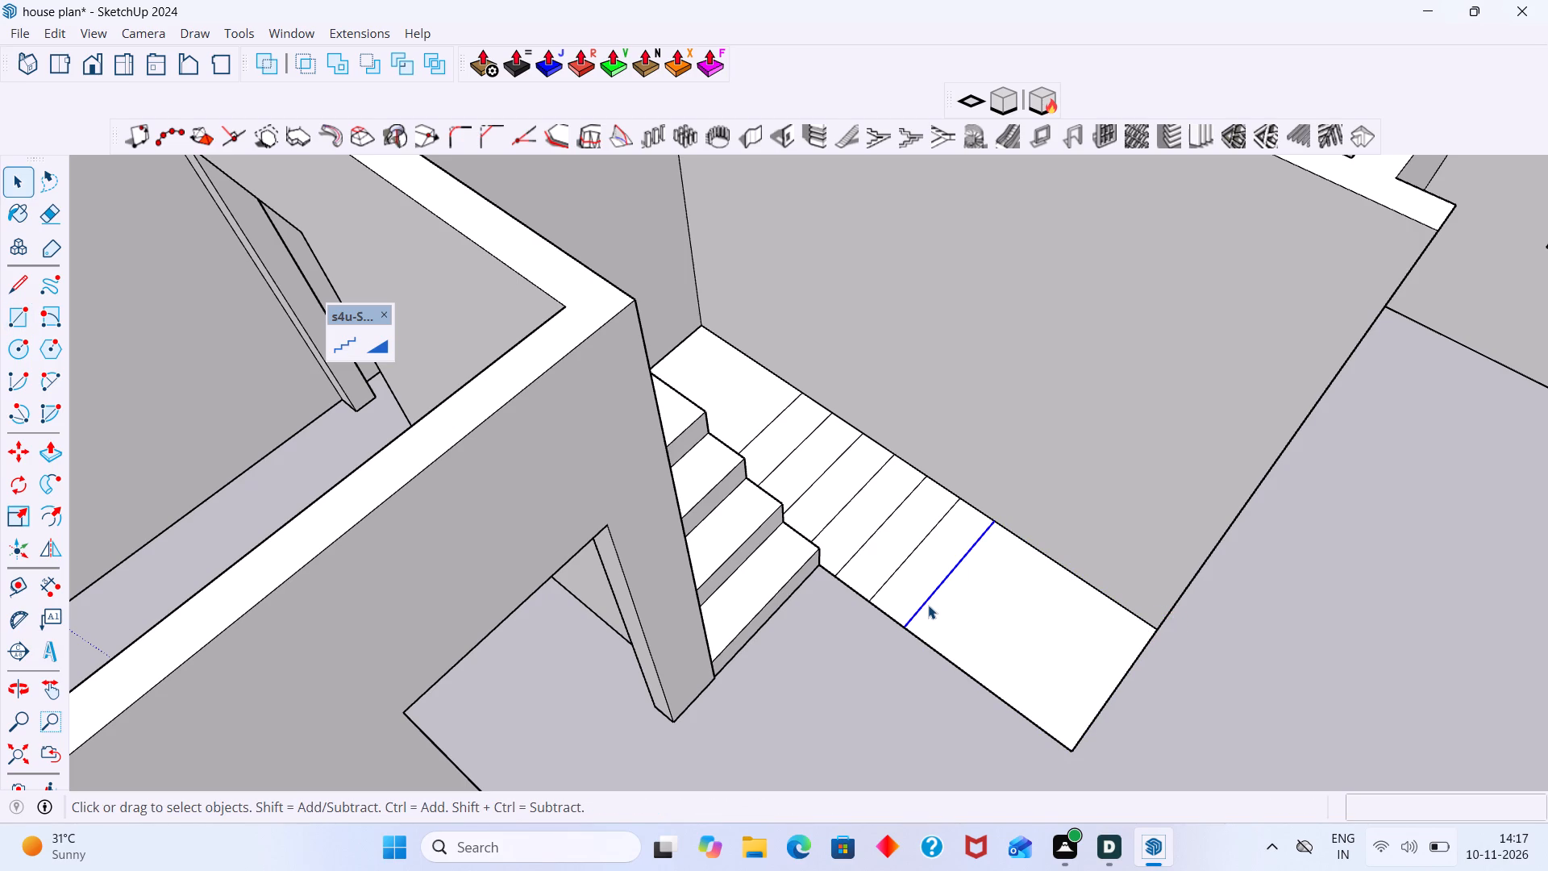
pyautogui.press('m')
pyautogui.click(928, 604)
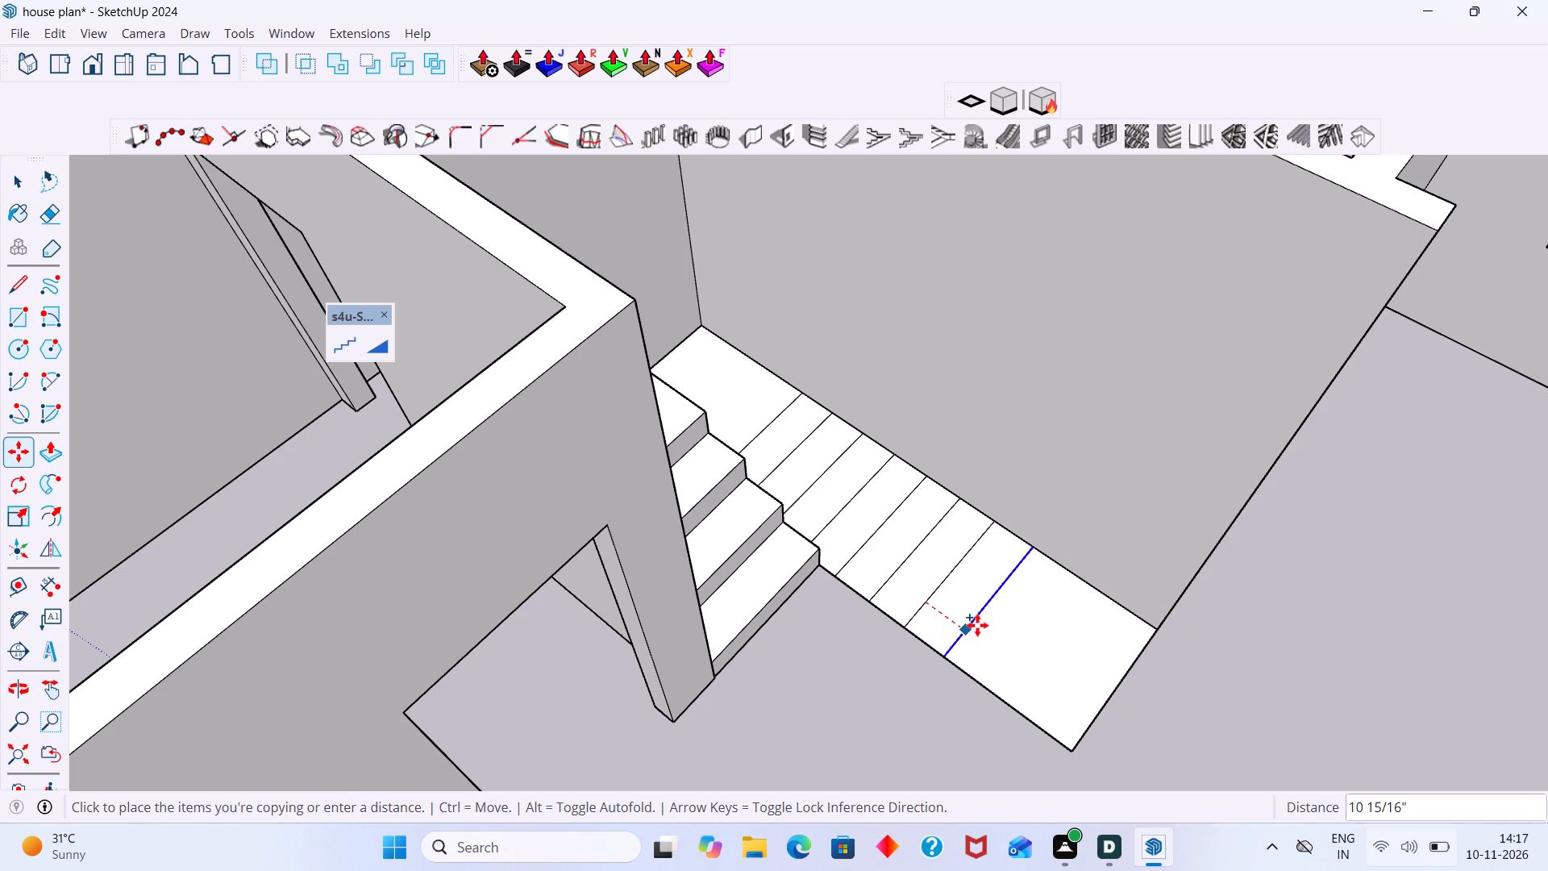
pyautogui.write('10')
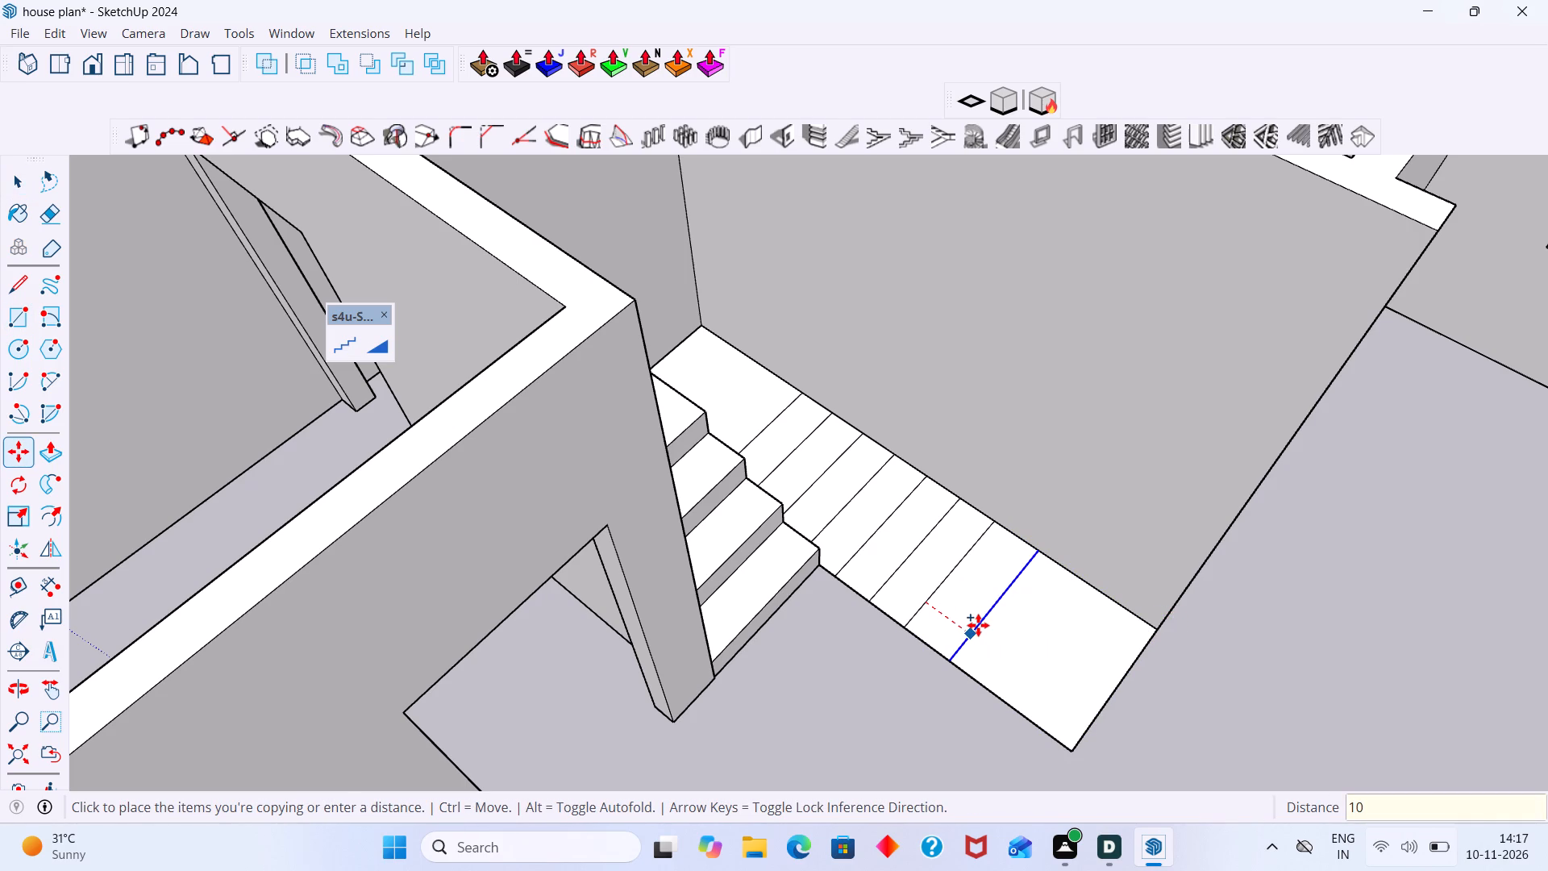
pyautogui.hotkey('shift', '"')
pyautogui.press('Return')
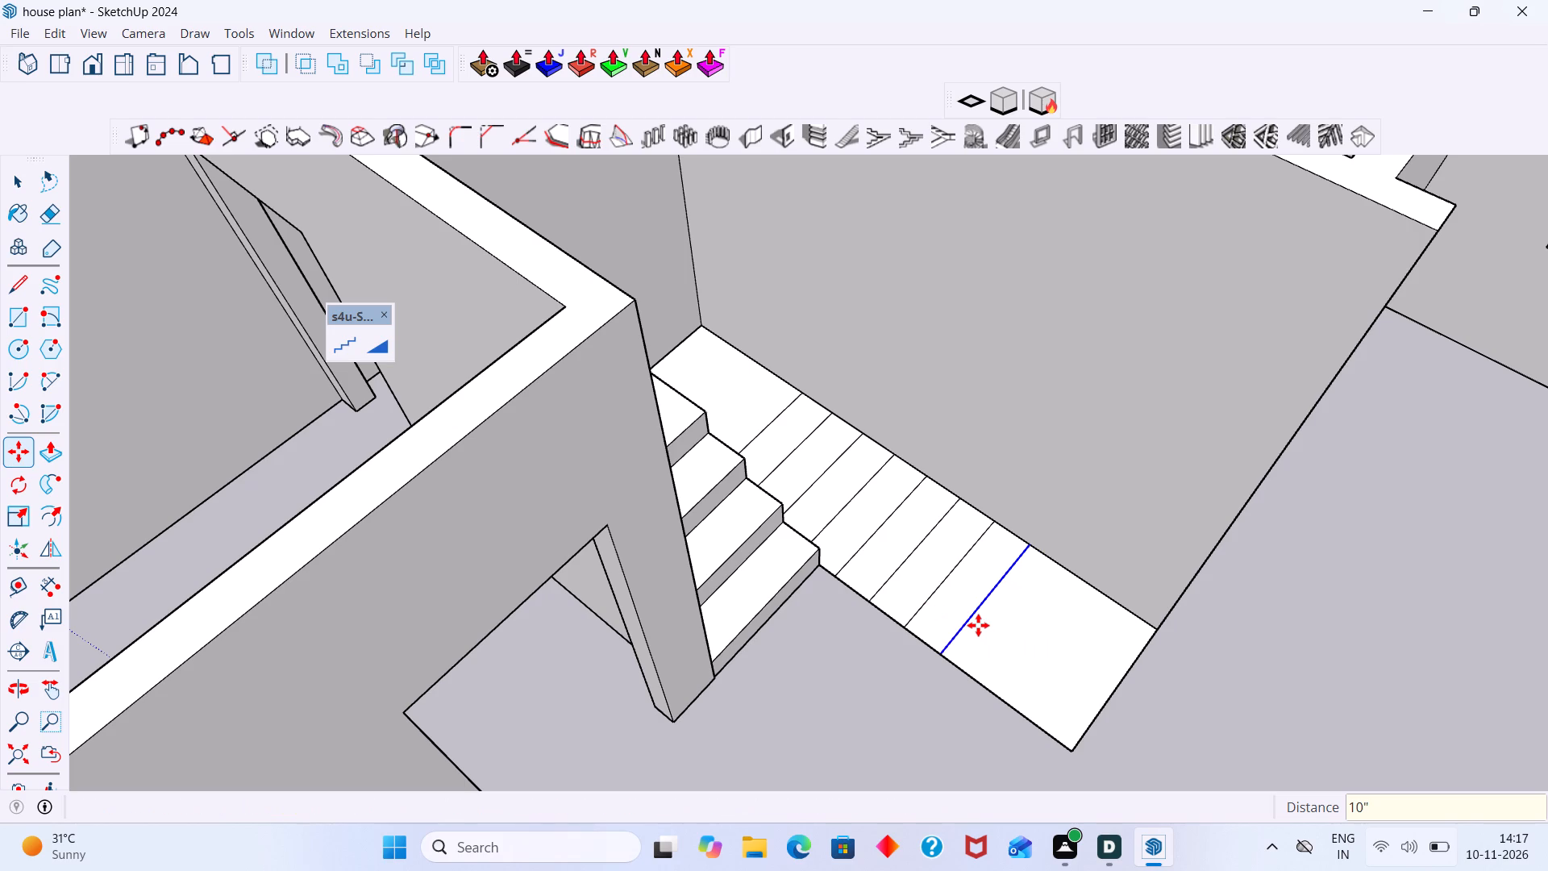
pyautogui.press('*')
pyautogui.press('6')
pyautogui.press('Return')
pyautogui.press('space')
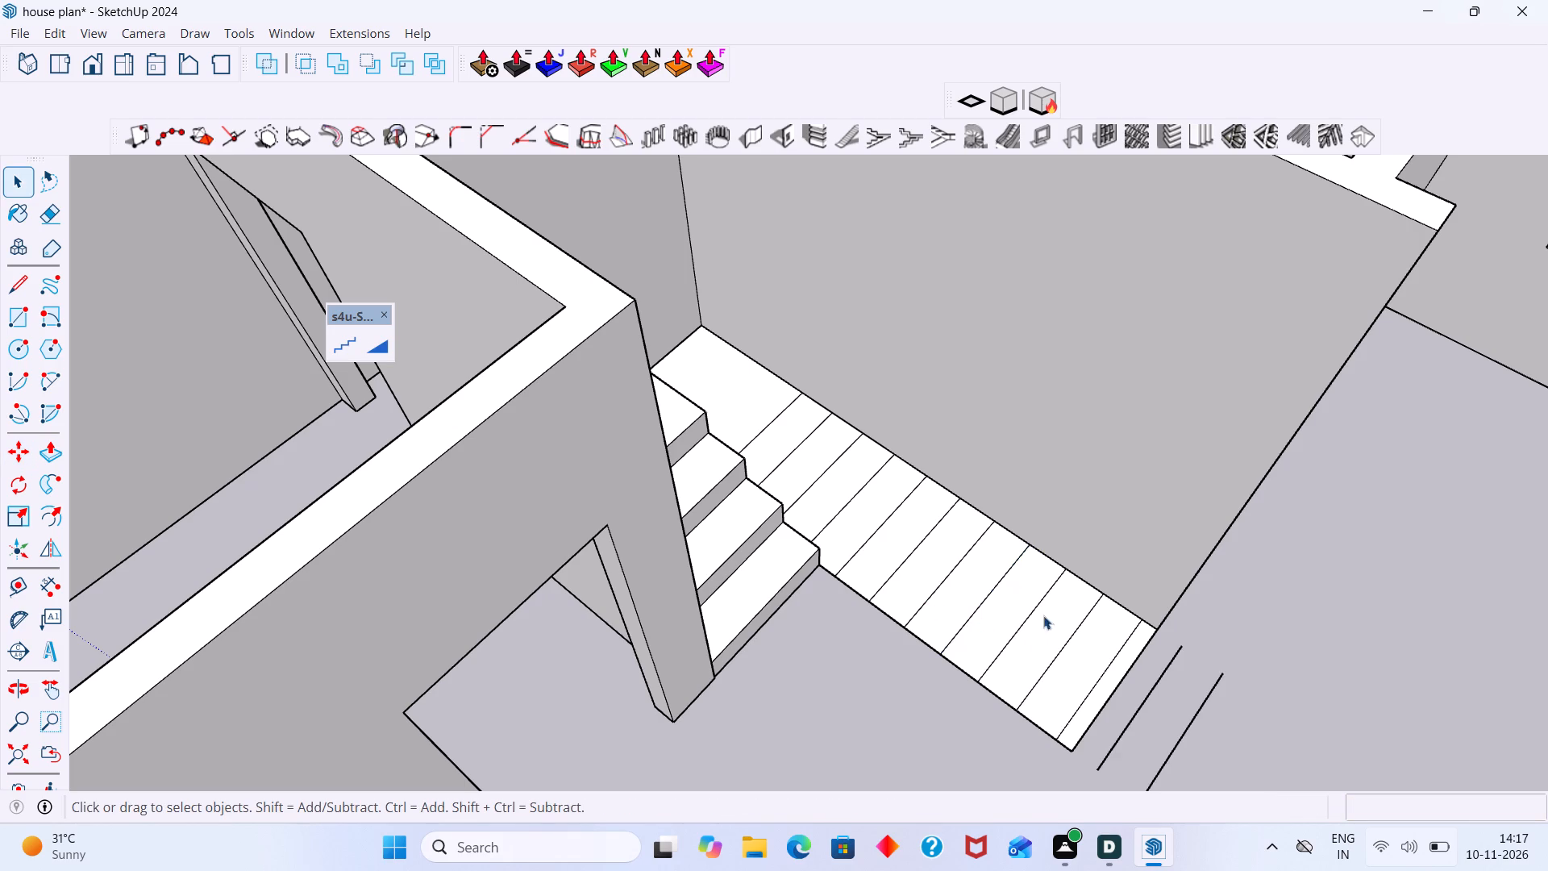
# Delete the surplus tread lines beyond the wall's end and the narrow strip's dividing line at the layout's outer end.
pyautogui.moveTo(1190, 661); pyautogui.dragTo(1169, 633, button='middle')
pyautogui.scroll(3, 1251, 724)
pyautogui.moveTo(1203, 742); pyautogui.dragTo(1126, 688)
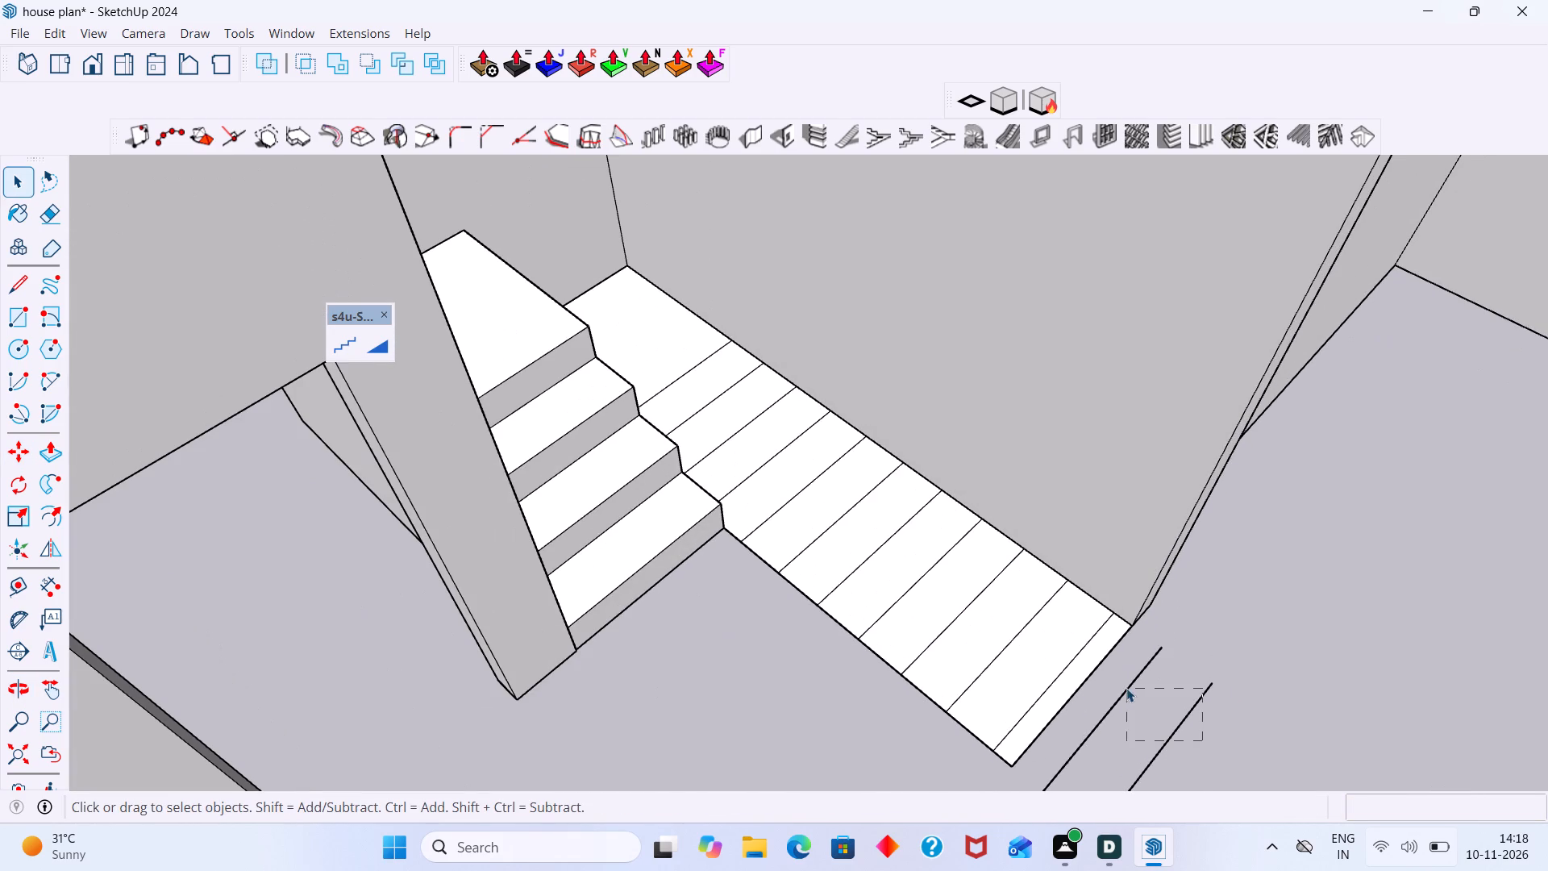
pyautogui.moveTo(1126, 688); pyautogui.dragTo(1119, 681)
pyautogui.press('Delete')
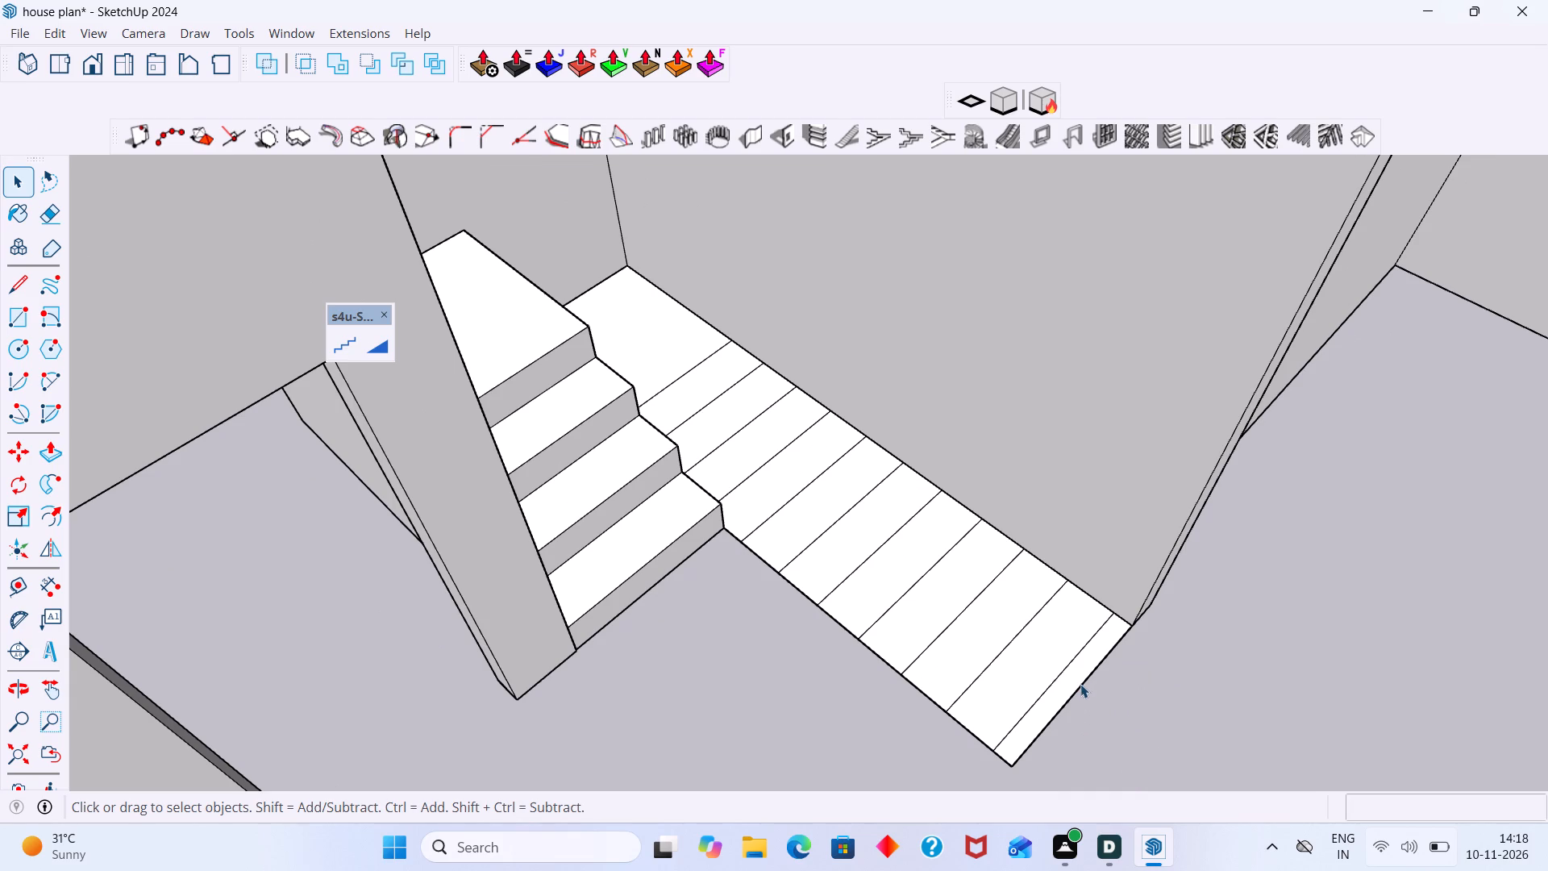
pyautogui.click(1080, 684)
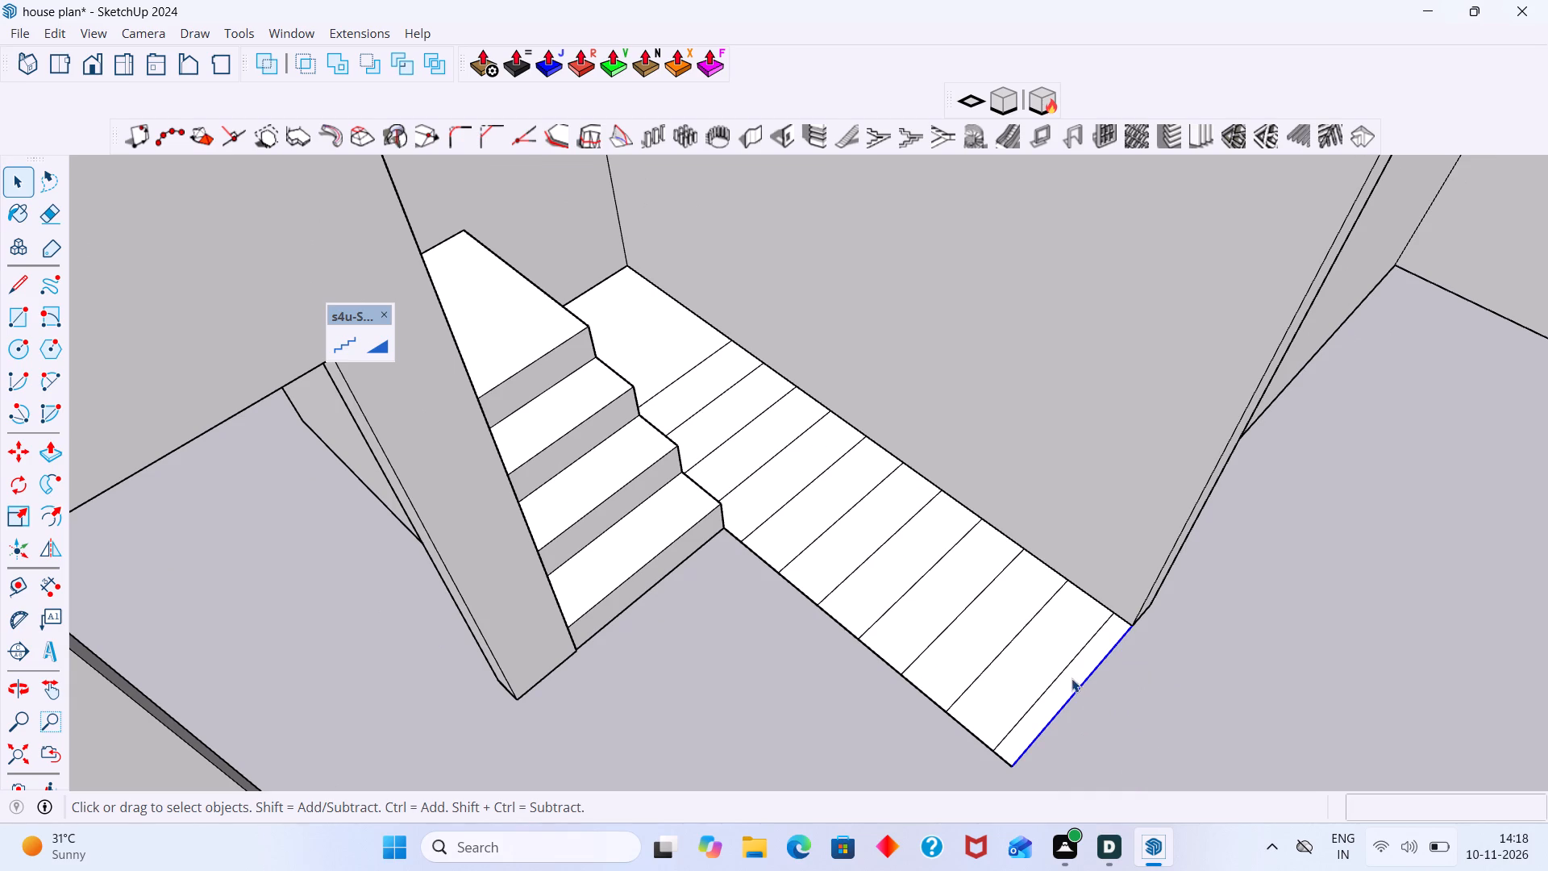
pyautogui.click(1064, 669)
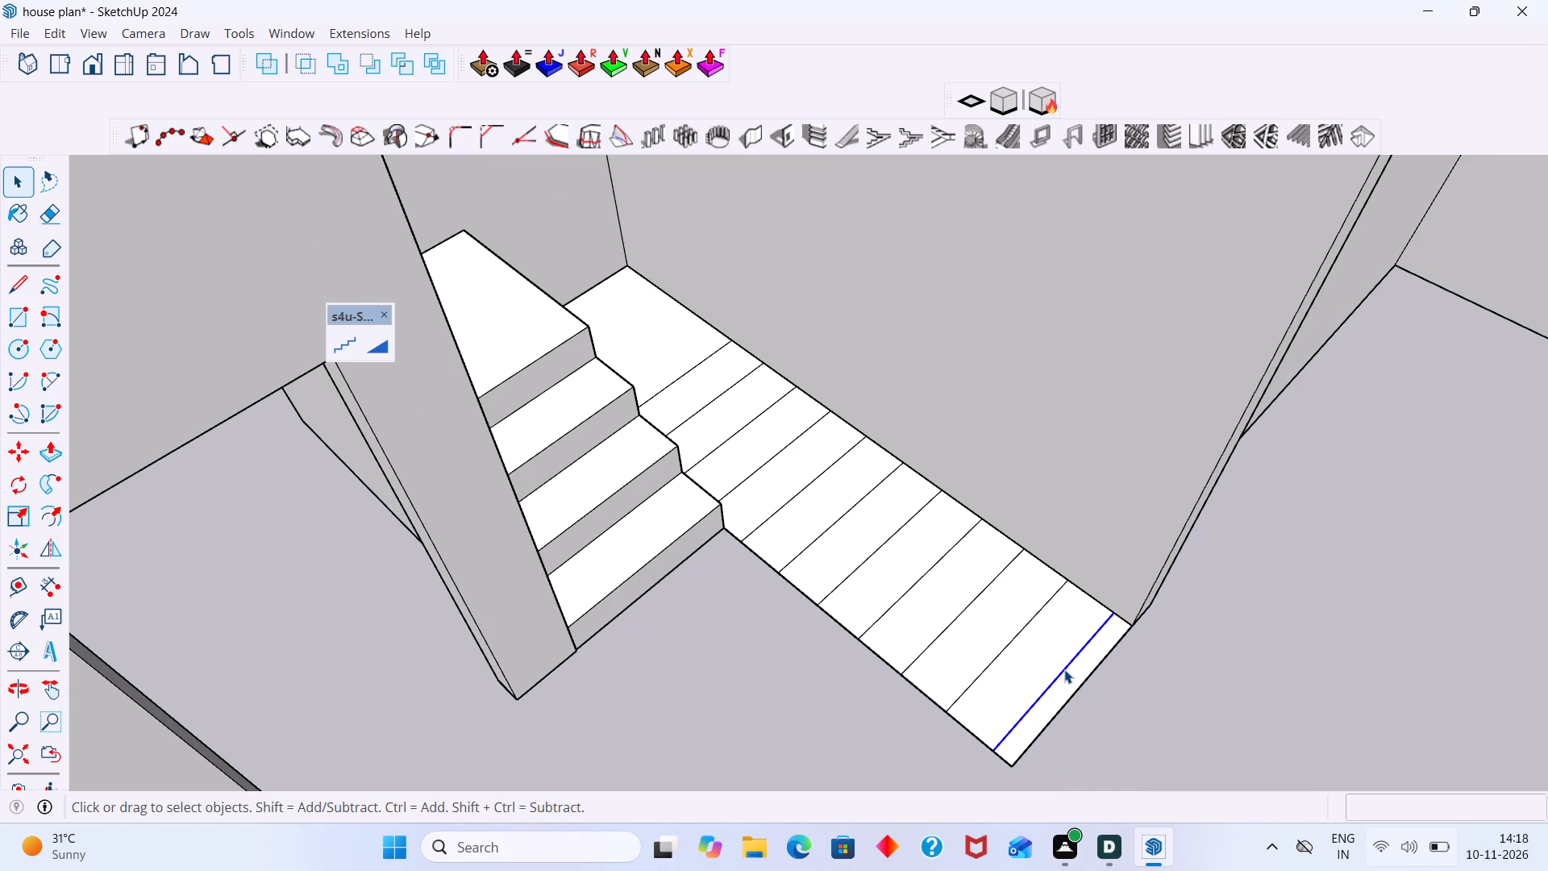
pyautogui.press('Delete')
# Build the longer flight from the landing and all tread faces with Make Stair-Slab, starting at the landing: 7' height, 7" raise, 6" slab, 3" handrails.
pyautogui.scroll(-6, 1038, 640)
pyautogui.moveTo(1026, 627); pyautogui.dragTo(934, 626, button='middle')
pyautogui.scroll(3, 878, 582)
pyautogui.moveTo(876, 576); pyautogui.dragTo(866, 576, button='middle')
pyautogui.scroll(1, 866, 576)
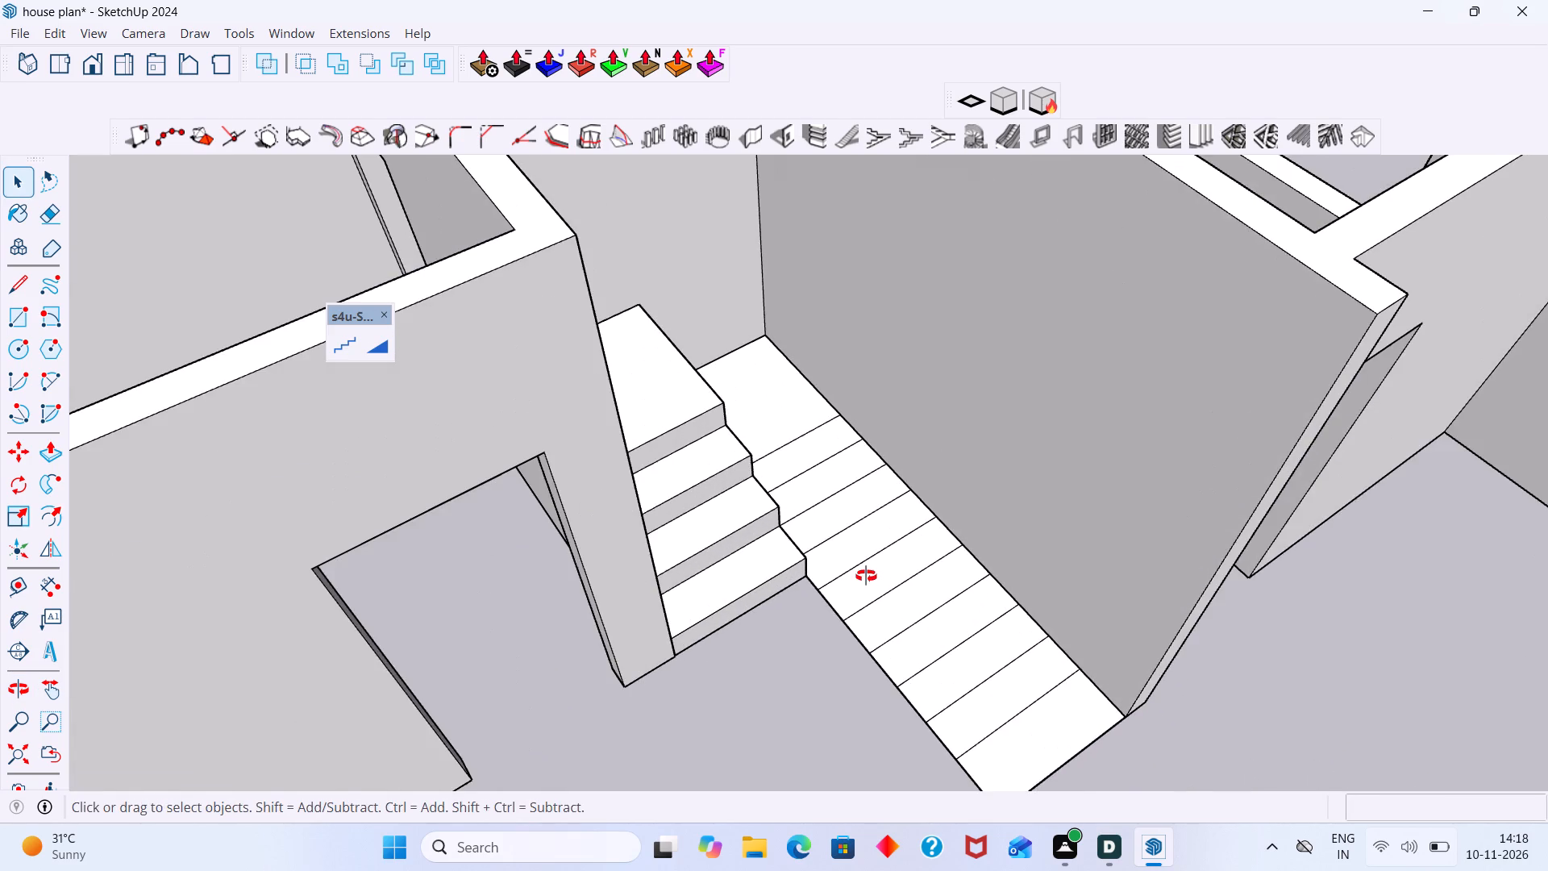
pyautogui.moveTo(866, 576); pyautogui.dragTo(817, 550, button='middle')
pyautogui.scroll(3, 776, 473)
pyautogui.moveTo(785, 456); pyautogui.dragTo(721, 456, button='middle')
pyautogui.scroll(1, 733, 358)
pyautogui.click(733, 364)
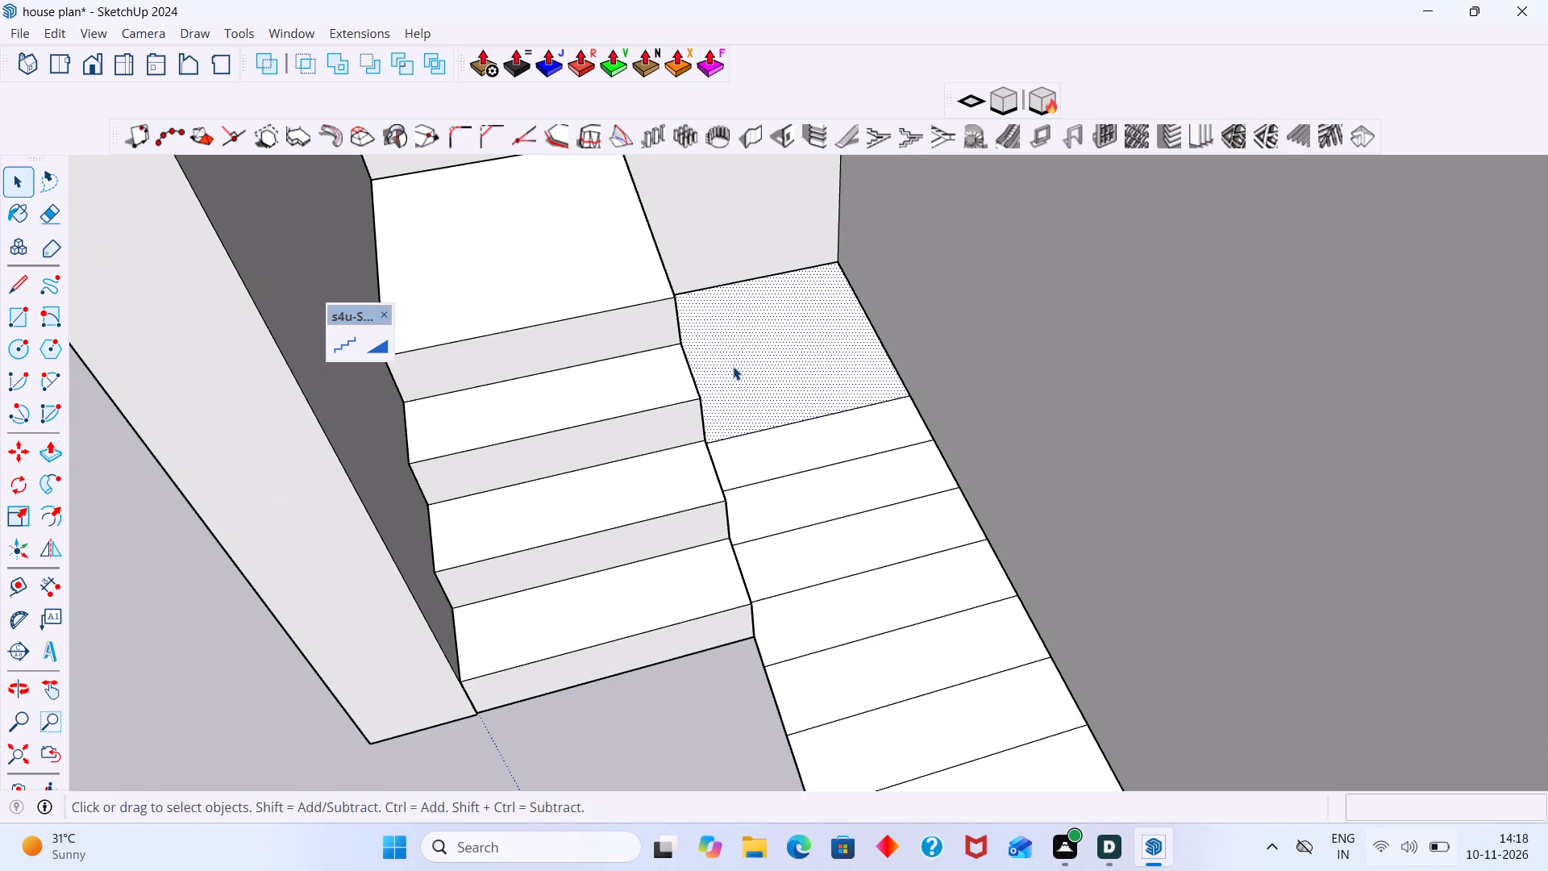
pyautogui.keyDown('shift'); pyautogui.click(804, 462); pyautogui.keyUp('shift')
pyautogui.keyDown('shift'); pyautogui.click(826, 493); pyautogui.keyUp('shift')
pyautogui.keyDown('shift'); pyautogui.click(858, 552); pyautogui.keyUp('shift')
pyautogui.keyDown('shift'); pyautogui.click(888, 579); pyautogui.keyUp('shift')
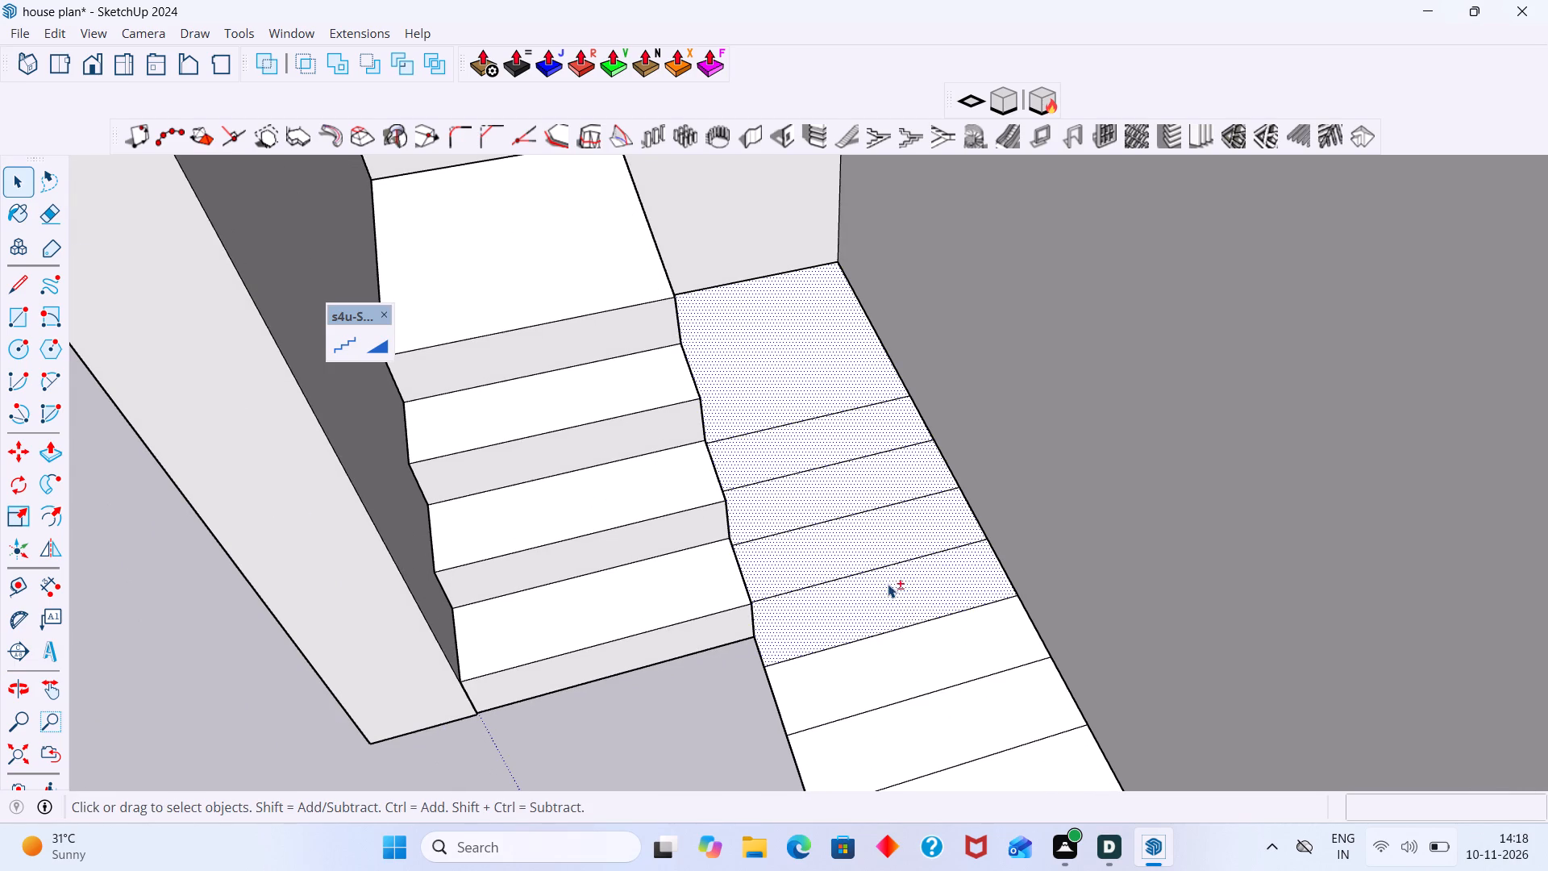
pyautogui.keyDown('shift'); pyautogui.click(920, 657); pyautogui.keyUp('shift')
pyautogui.keyDown('shift'); pyautogui.click(966, 712); pyautogui.keyUp('shift')
pyautogui.keyDown('shift'); pyautogui.scroll(-3, 932, 661); pyautogui.keyUp('shift')
pyautogui.moveTo(963, 699); pyautogui.dragTo(1048, 644, button='middle')
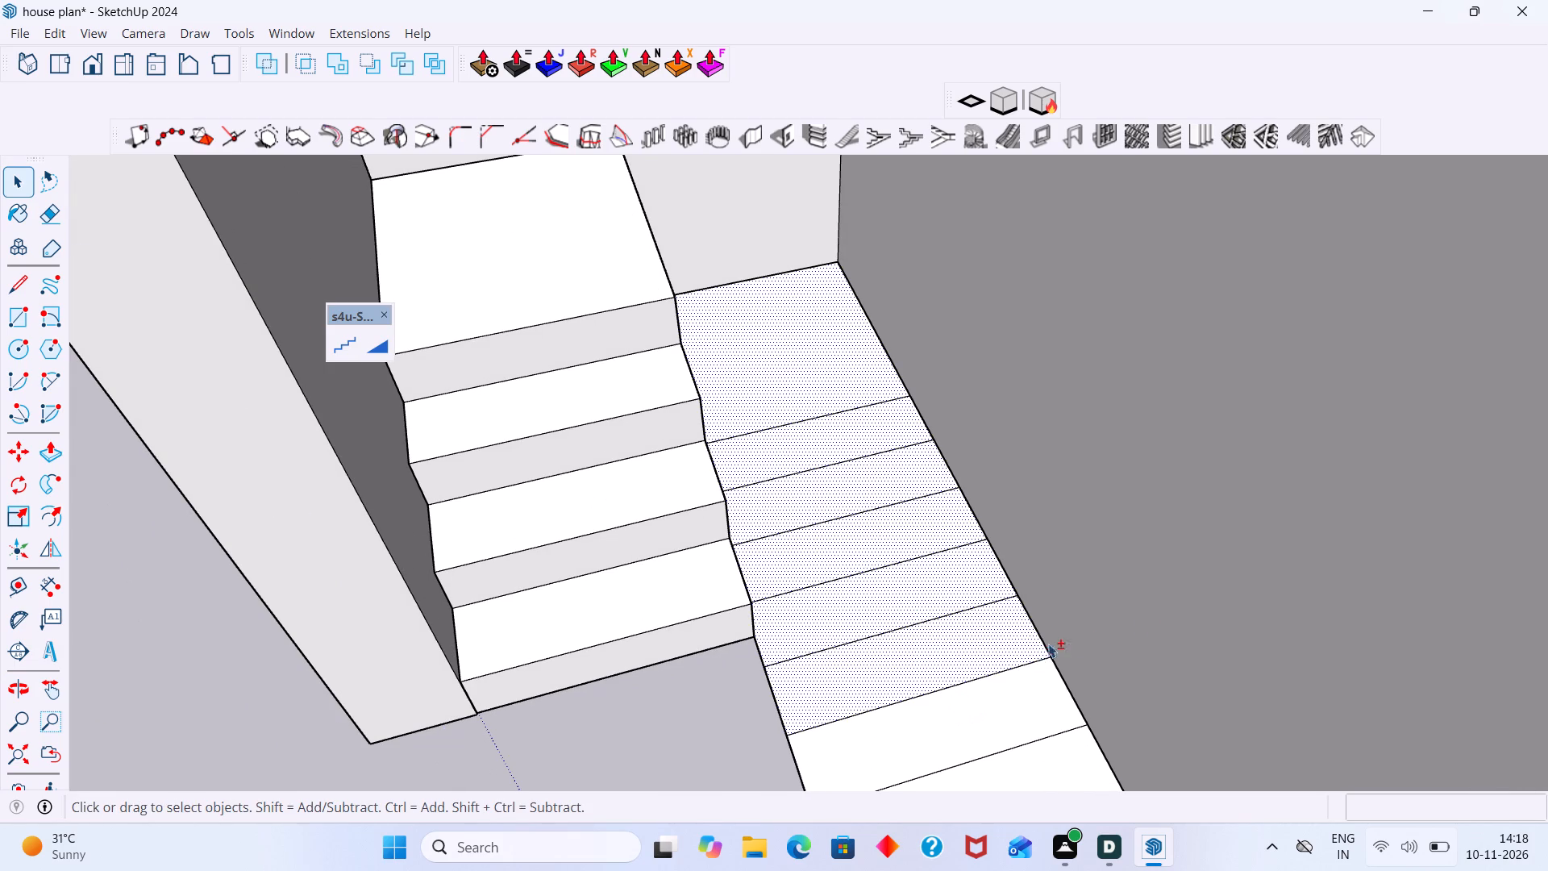
pyautogui.moveTo(1048, 644); pyautogui.dragTo(1192, 606, button='middle')
pyautogui.scroll(-5, 1066, 645)
pyautogui.moveTo(1052, 711); pyautogui.dragTo(1165, 691, button='middle')
pyautogui.scroll(3, 996, 686)
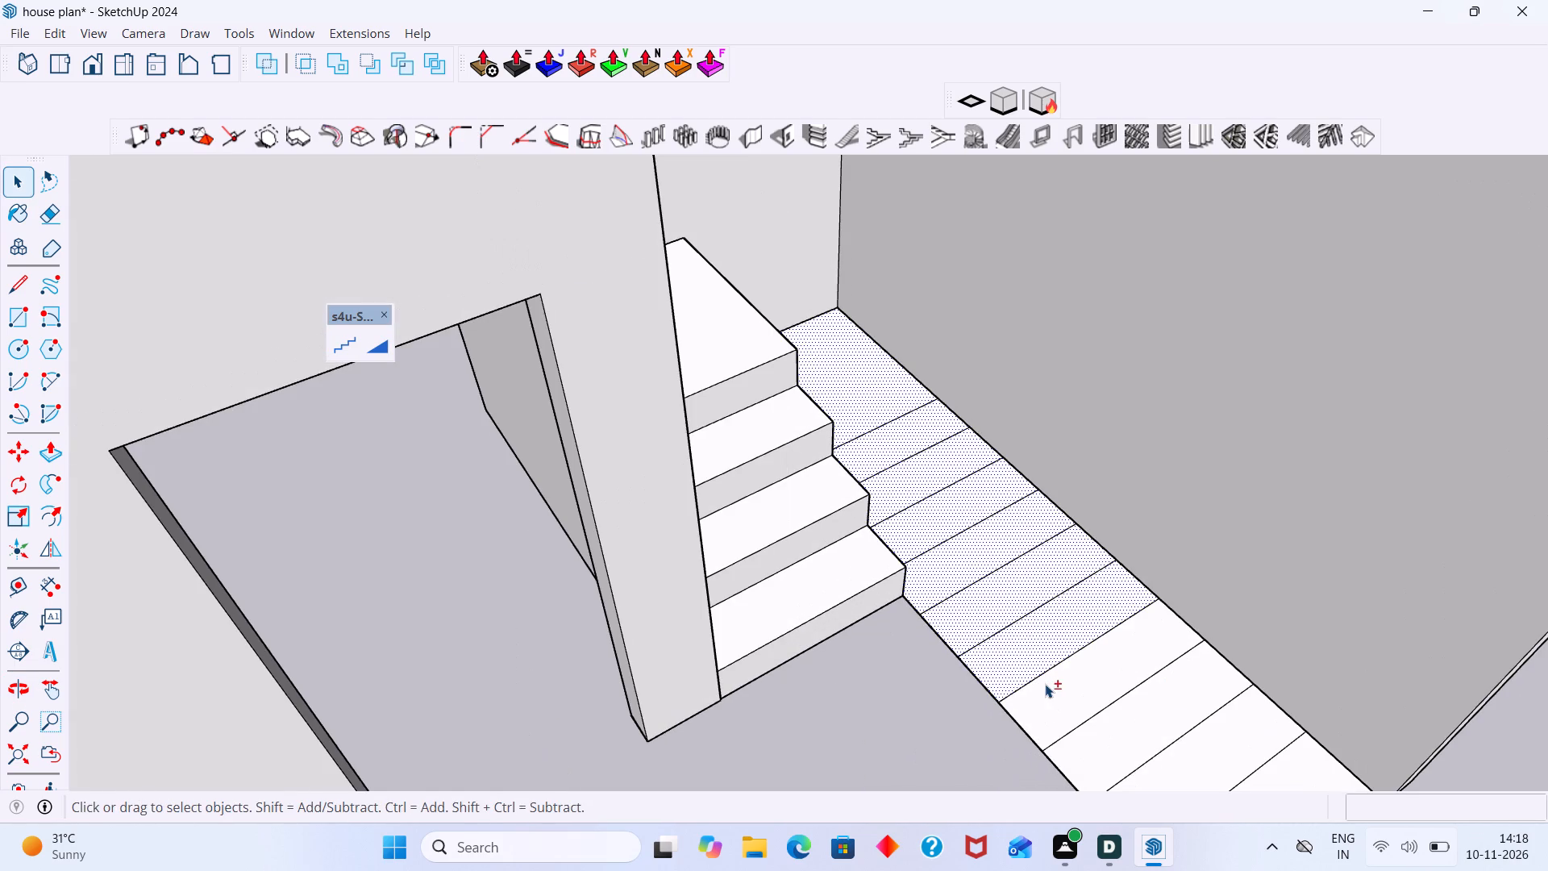
pyautogui.keyDown('shift'); pyautogui.click(1045, 684); pyautogui.keyUp('shift')
pyautogui.keyDown('shift'); pyautogui.click(1123, 731); pyautogui.keyUp('shift')
pyautogui.keyDown('shift'); pyautogui.click(1216, 741); pyautogui.keyUp('shift')
pyautogui.moveTo(1196, 697); pyautogui.dragTo(1188, 578, button='middle')
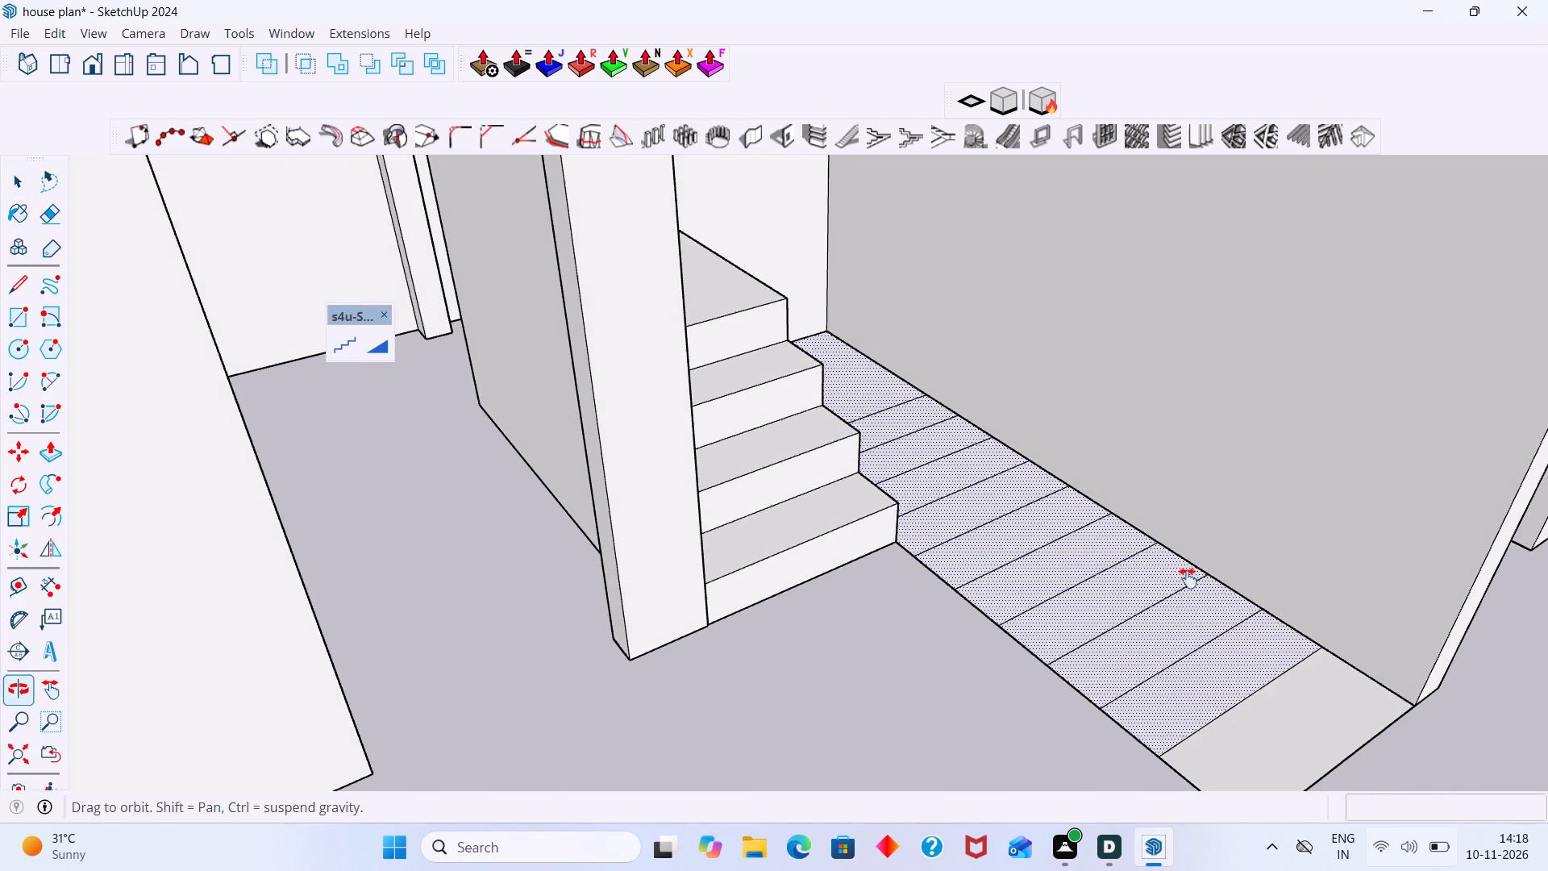
pyautogui.moveTo(1188, 578); pyautogui.dragTo(1193, 589, button='middle')
pyautogui.keyDown('shift'); pyautogui.click(1301, 731); pyautogui.keyUp('shift')
pyautogui.moveTo(1144, 611); pyautogui.dragTo(1036, 661, button='middle')
pyautogui.scroll(-3, 1027, 654)
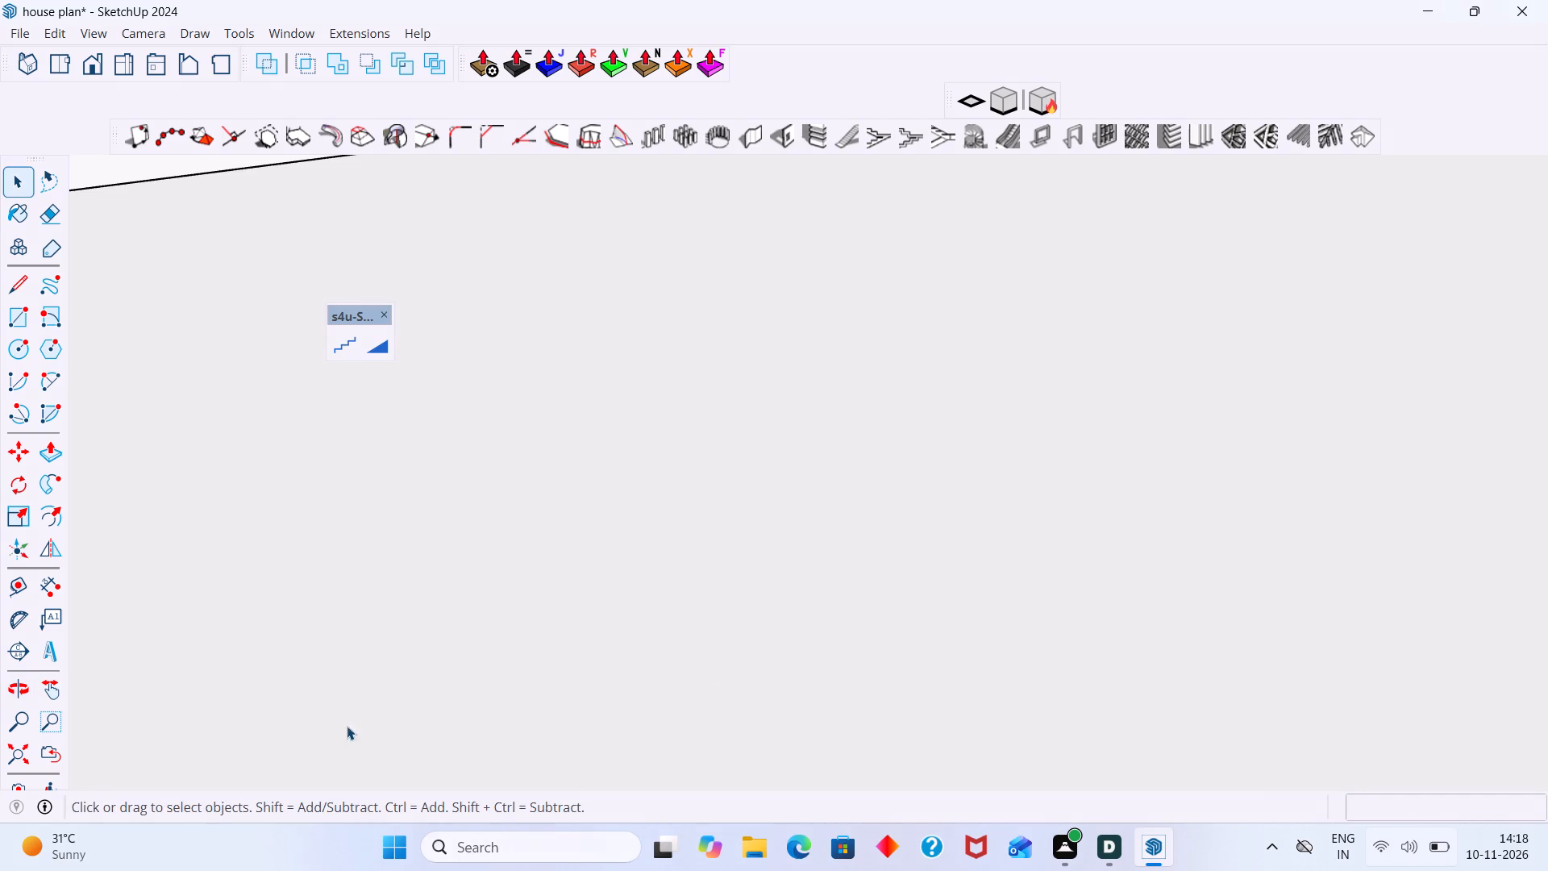
pyautogui.click(21, 751)
pyautogui.moveTo(754, 519); pyautogui.dragTo(760, 626, button='middle')
pyautogui.scroll(2, 815, 523)
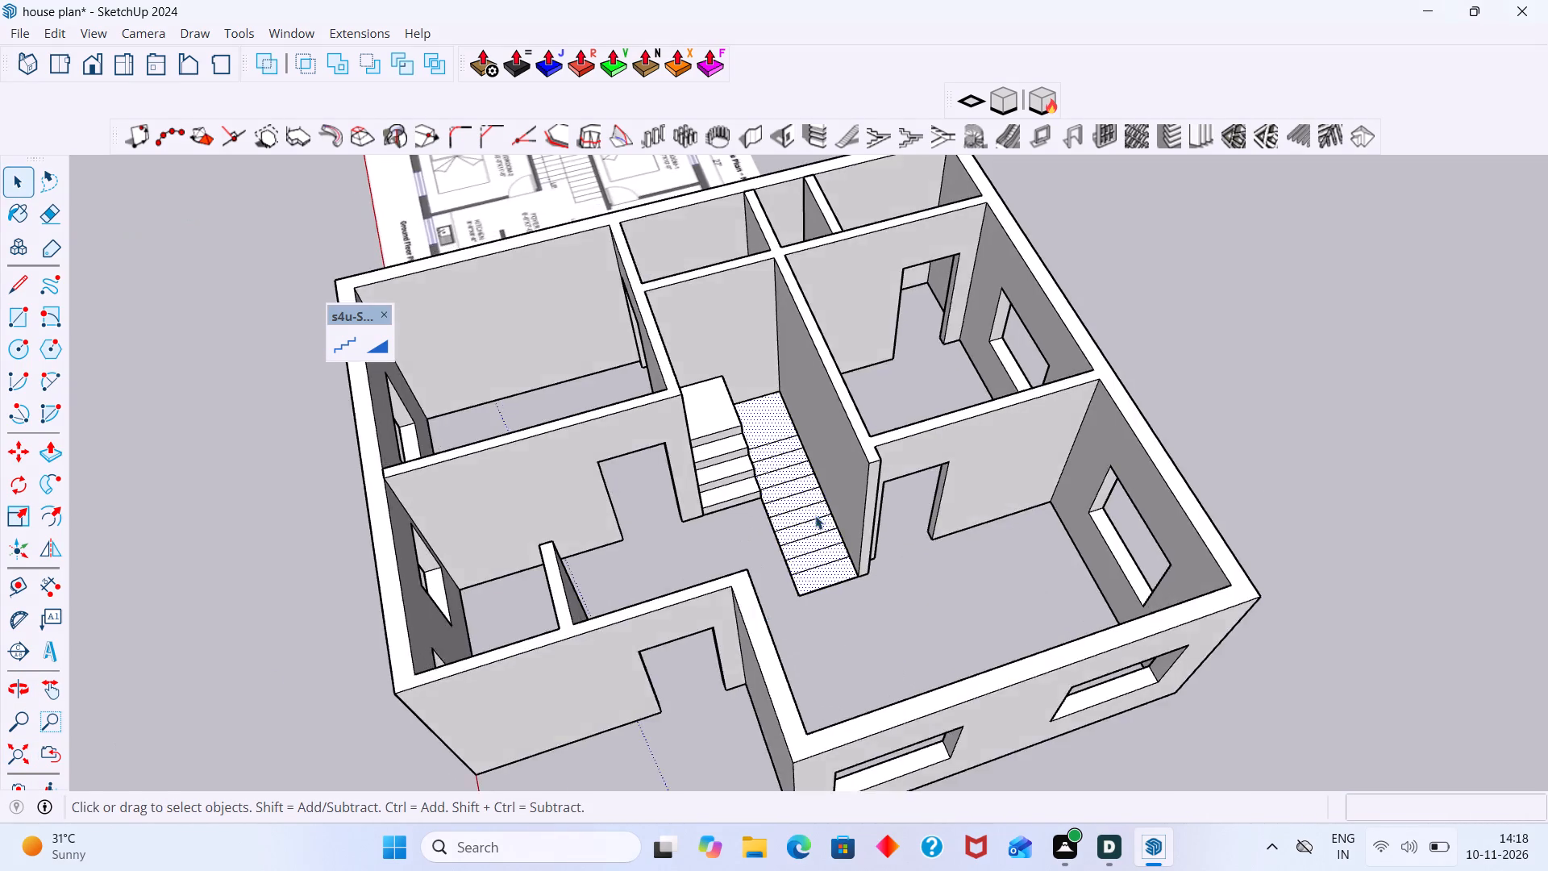
pyautogui.scroll(5, 815, 515)
pyautogui.click(331, 342)
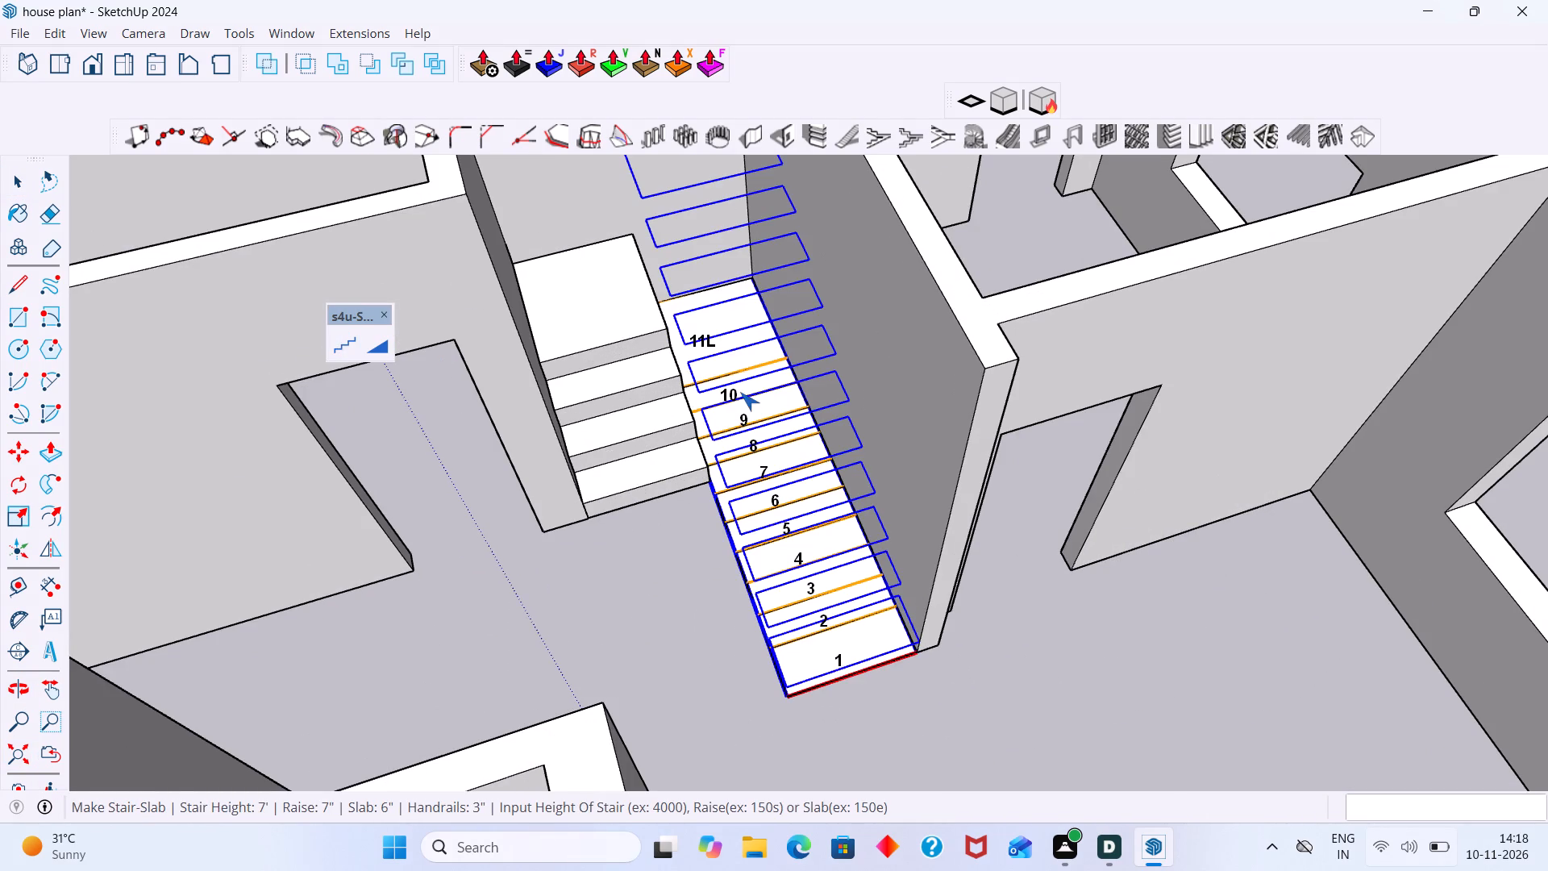
pyautogui.moveTo(755, 409); pyautogui.dragTo(755, 366, button='middle')
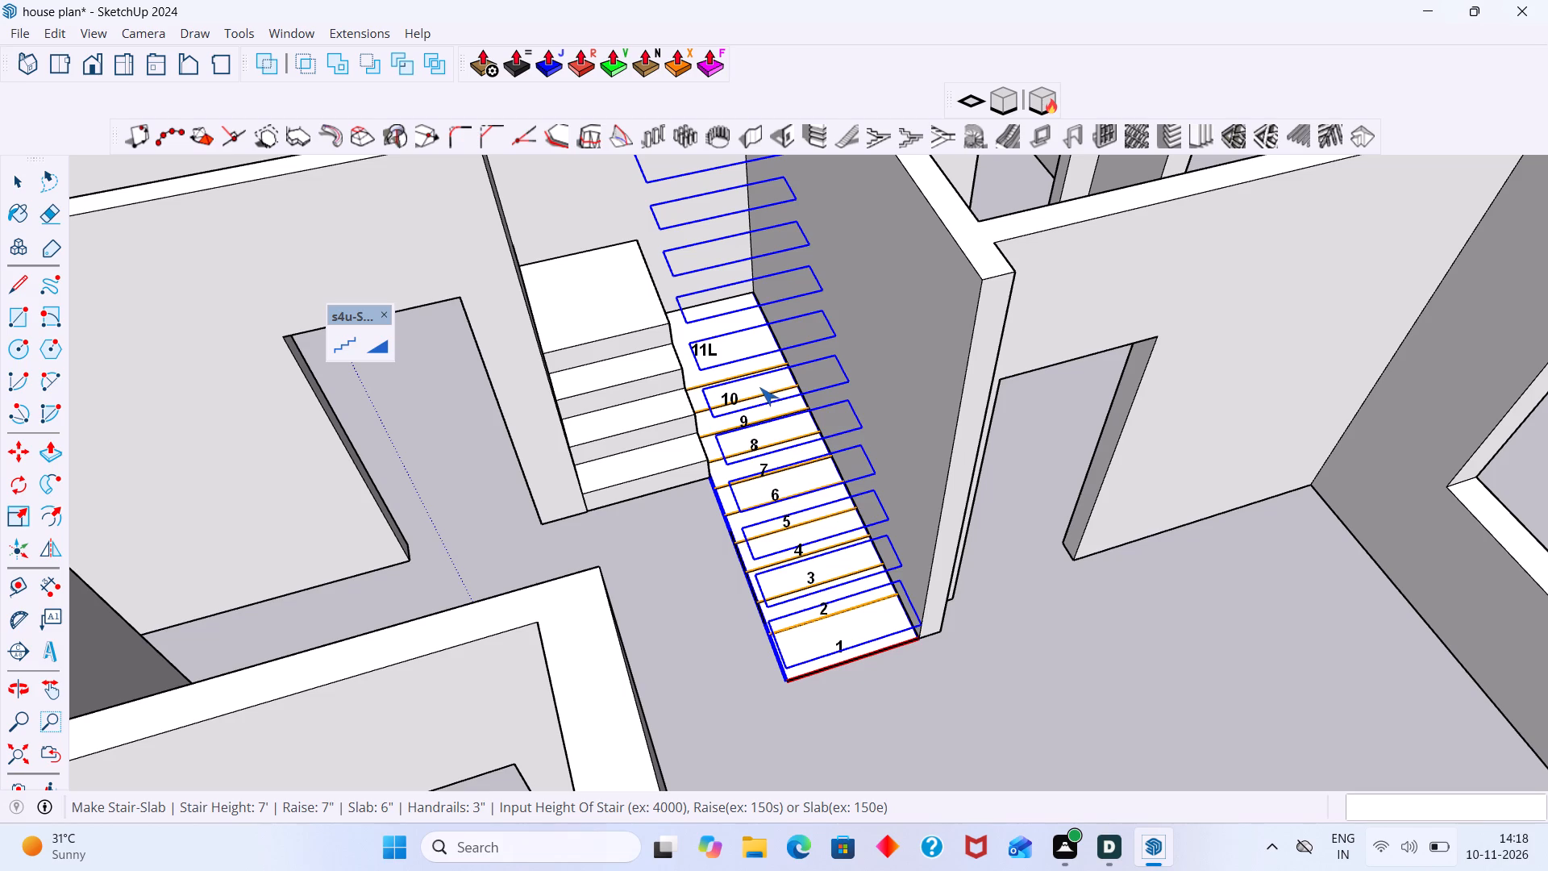
pyautogui.rightClick(767, 397)
pyautogui.click(890, 640)
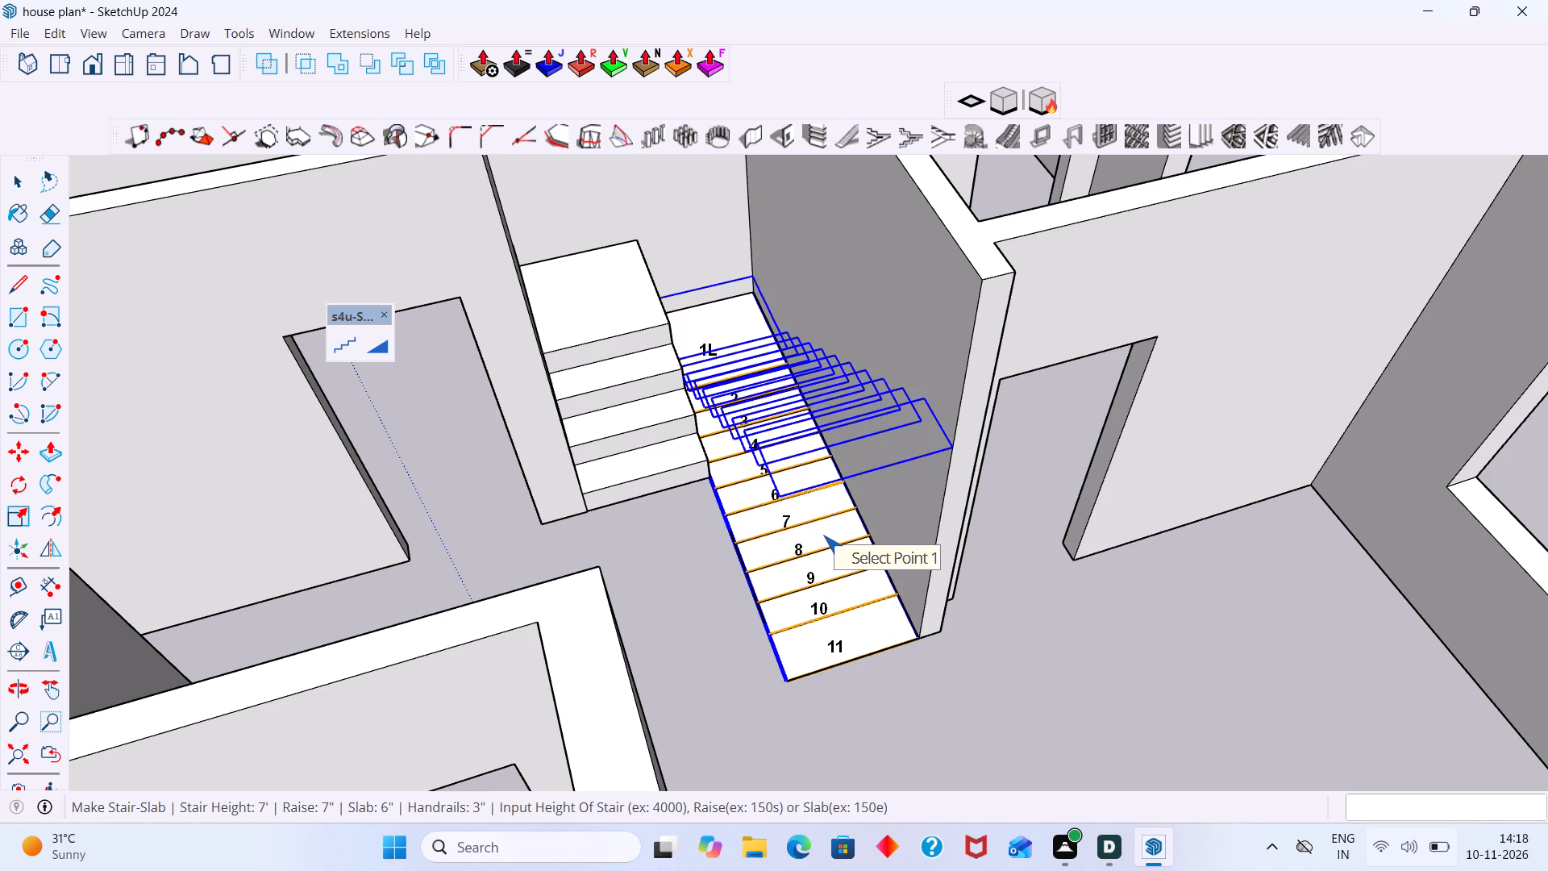
pyautogui.press('Return')
pyautogui.press('Return')
pyautogui.moveTo(816, 541); pyautogui.dragTo(941, 587, button='middle')
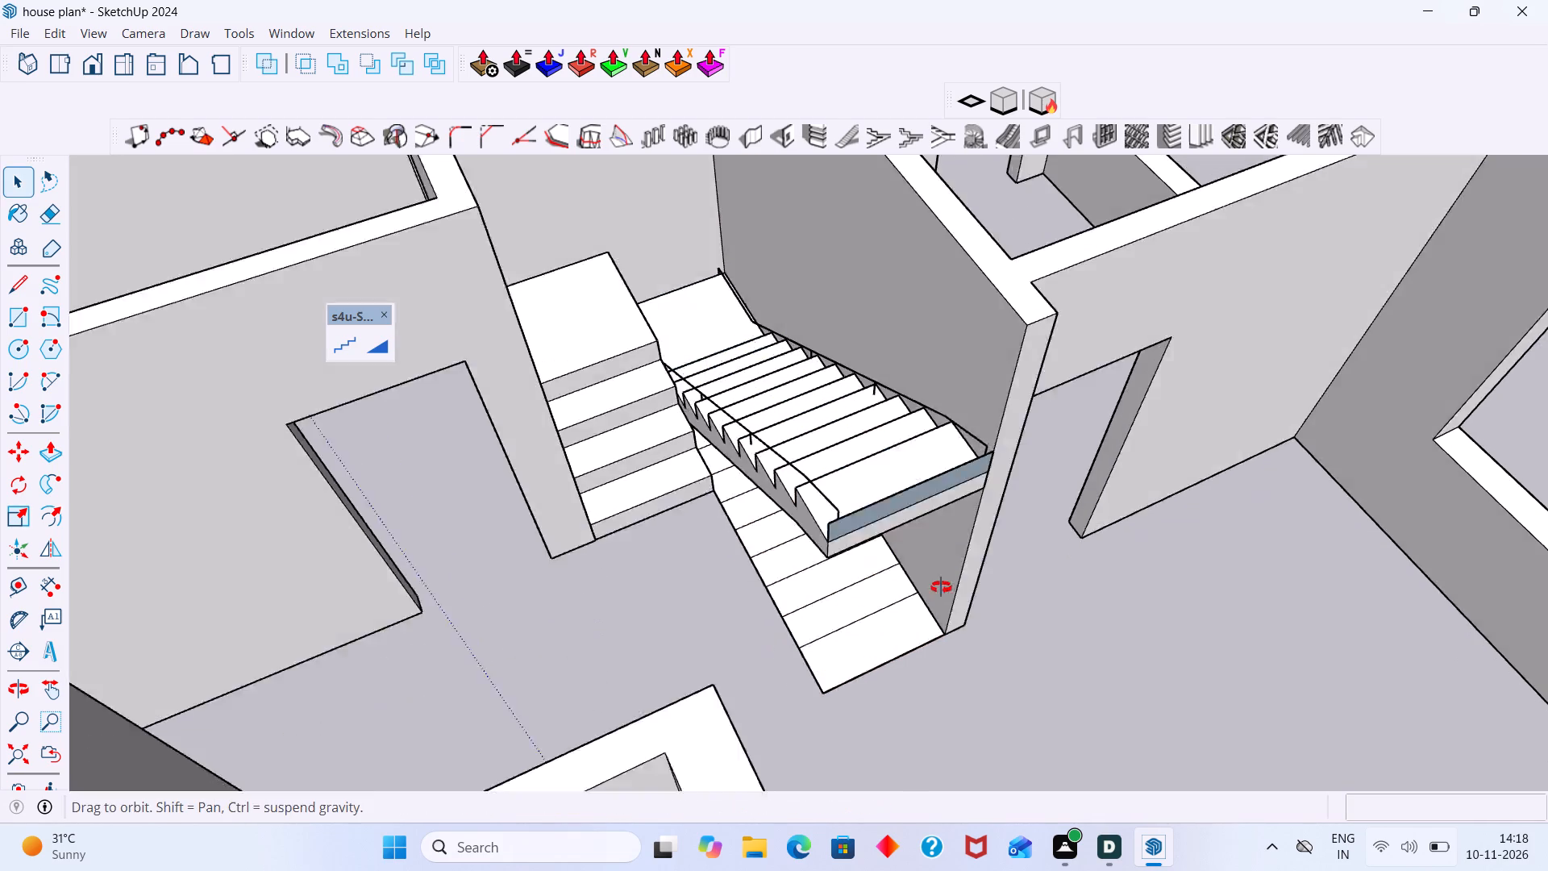
pyautogui.moveTo(941, 587); pyautogui.dragTo(976, 593, button='middle')
pyautogui.click(1080, 651)
# Move the new longer flight up about 2' 3/4" from its landing corner to the top landing corner of the shorter flight.
pyautogui.scroll(3, 635, 365)
pyautogui.click(647, 357)
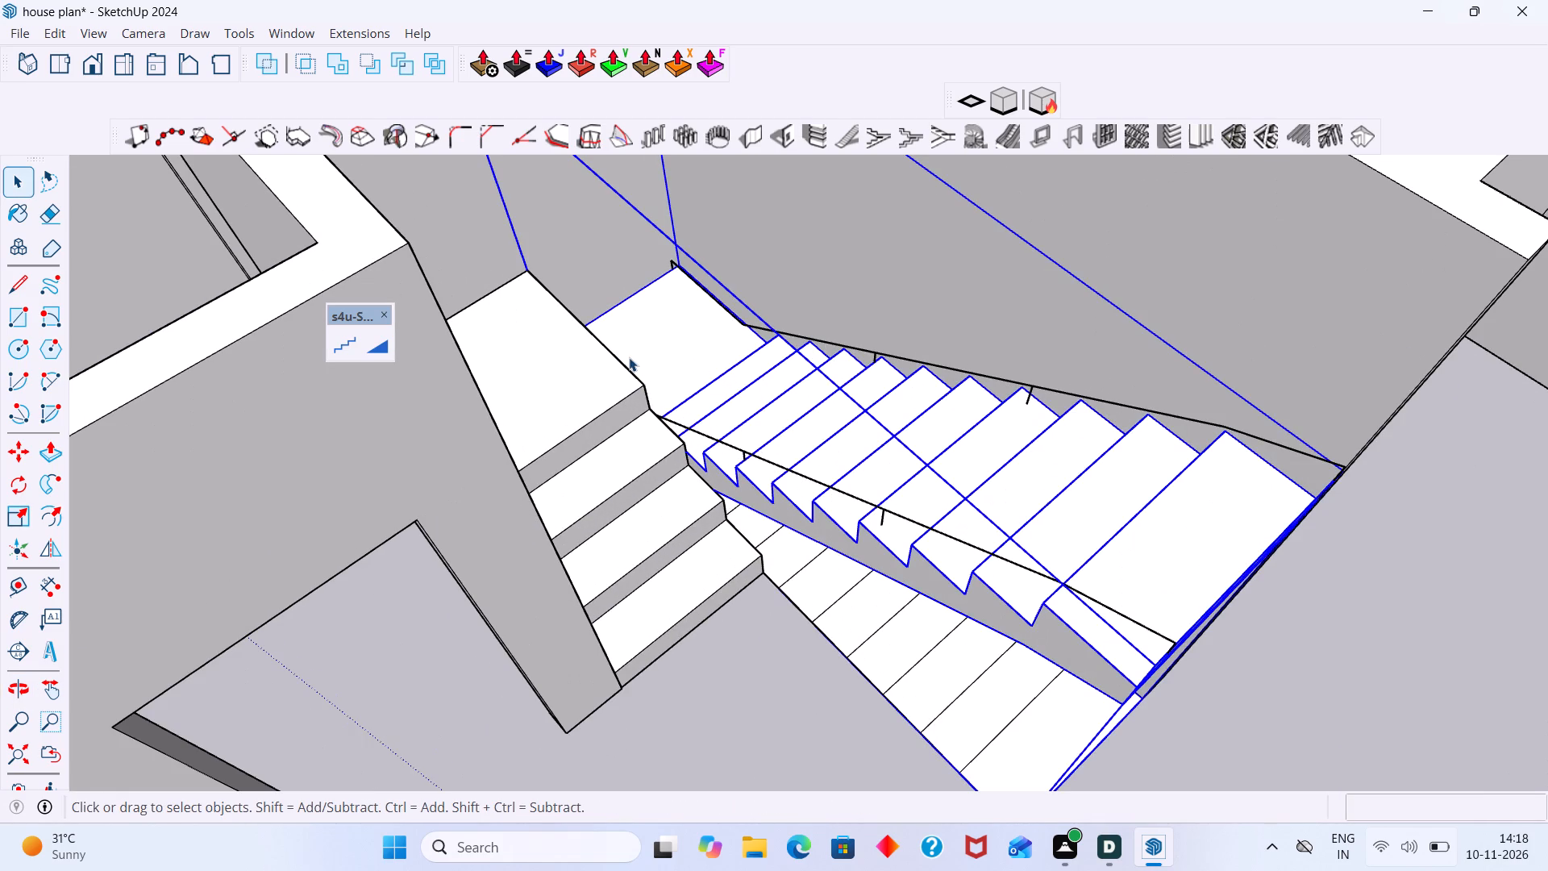
pyautogui.press('m')
pyautogui.scroll(-1, 628, 354)
pyautogui.moveTo(622, 354); pyautogui.dragTo(400, 388, button='middle')
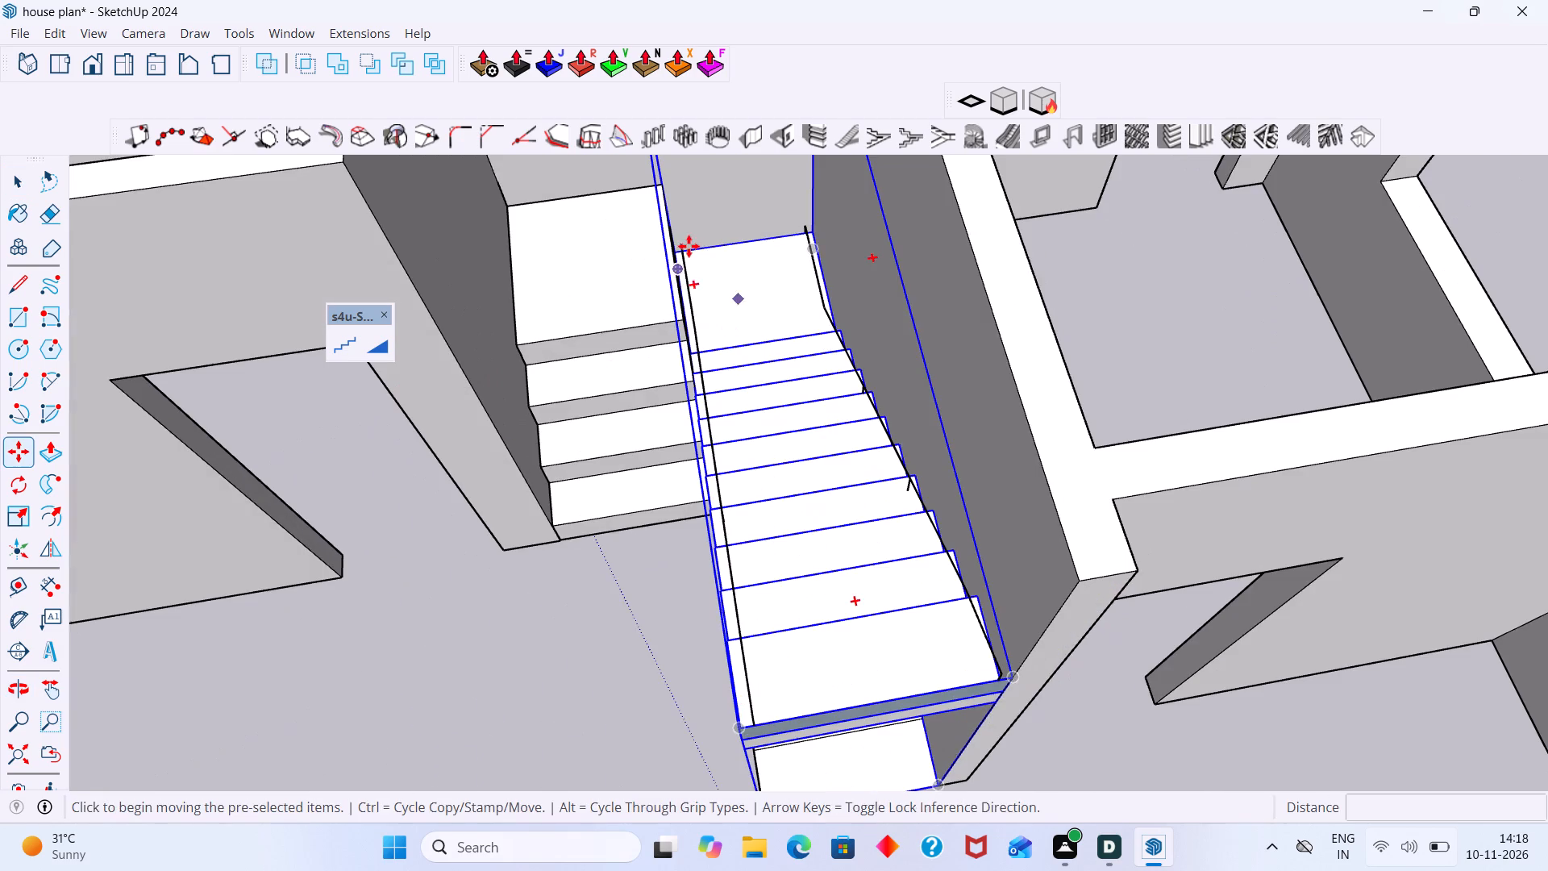
pyautogui.moveTo(686, 246); pyautogui.dragTo(493, 250, button='middle')
pyautogui.scroll(5, 745, 256)
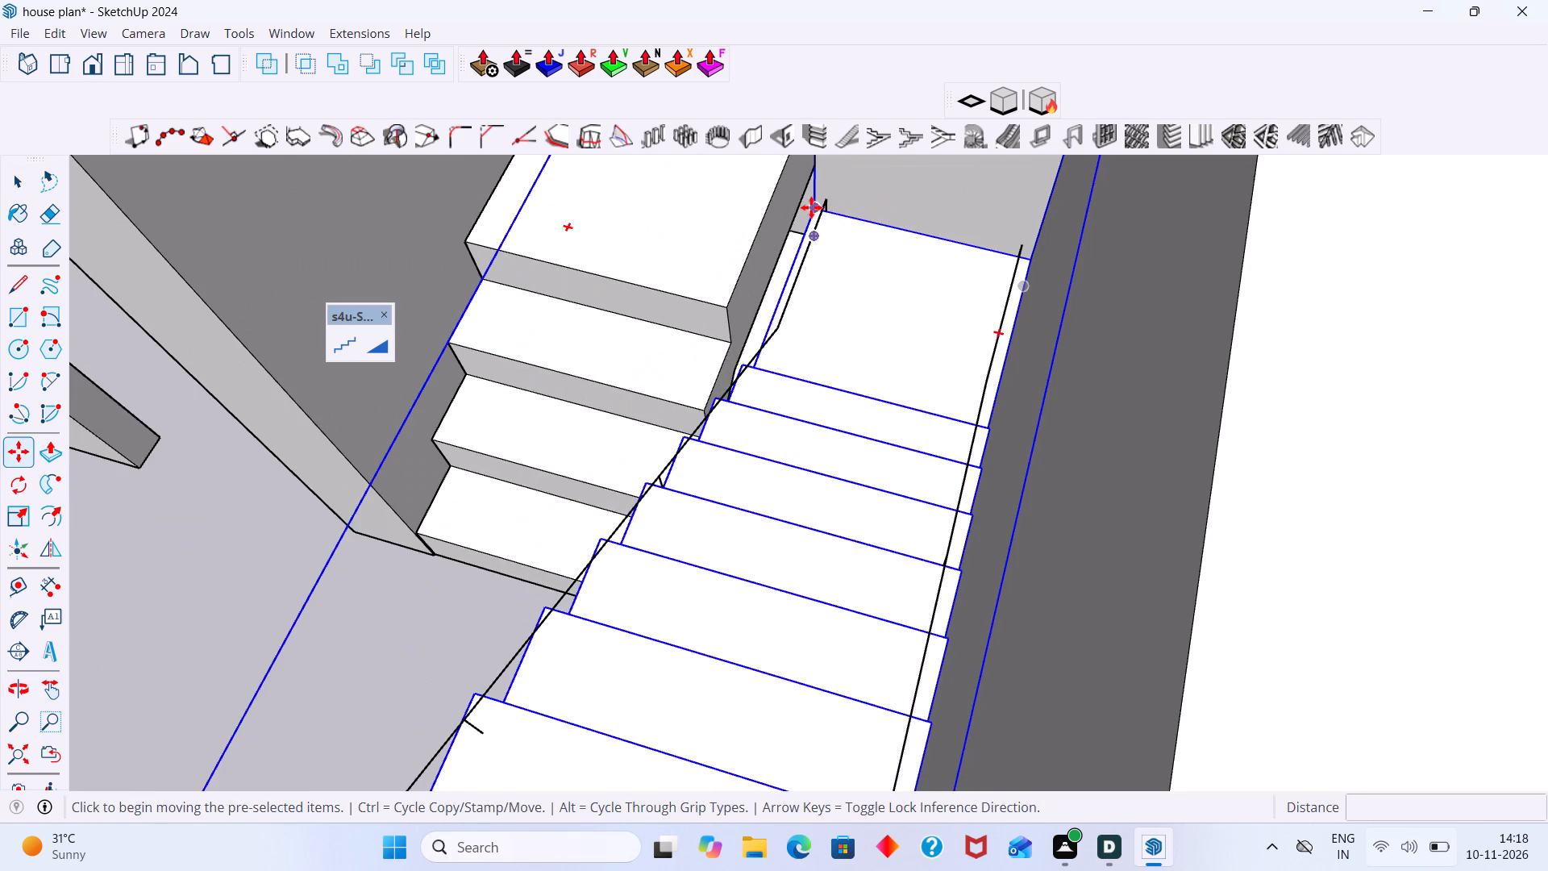
pyautogui.click(811, 207)
pyautogui.scroll(-4, 804, 177)
pyautogui.moveTo(798, 182); pyautogui.dragTo(820, 344, button='middle')
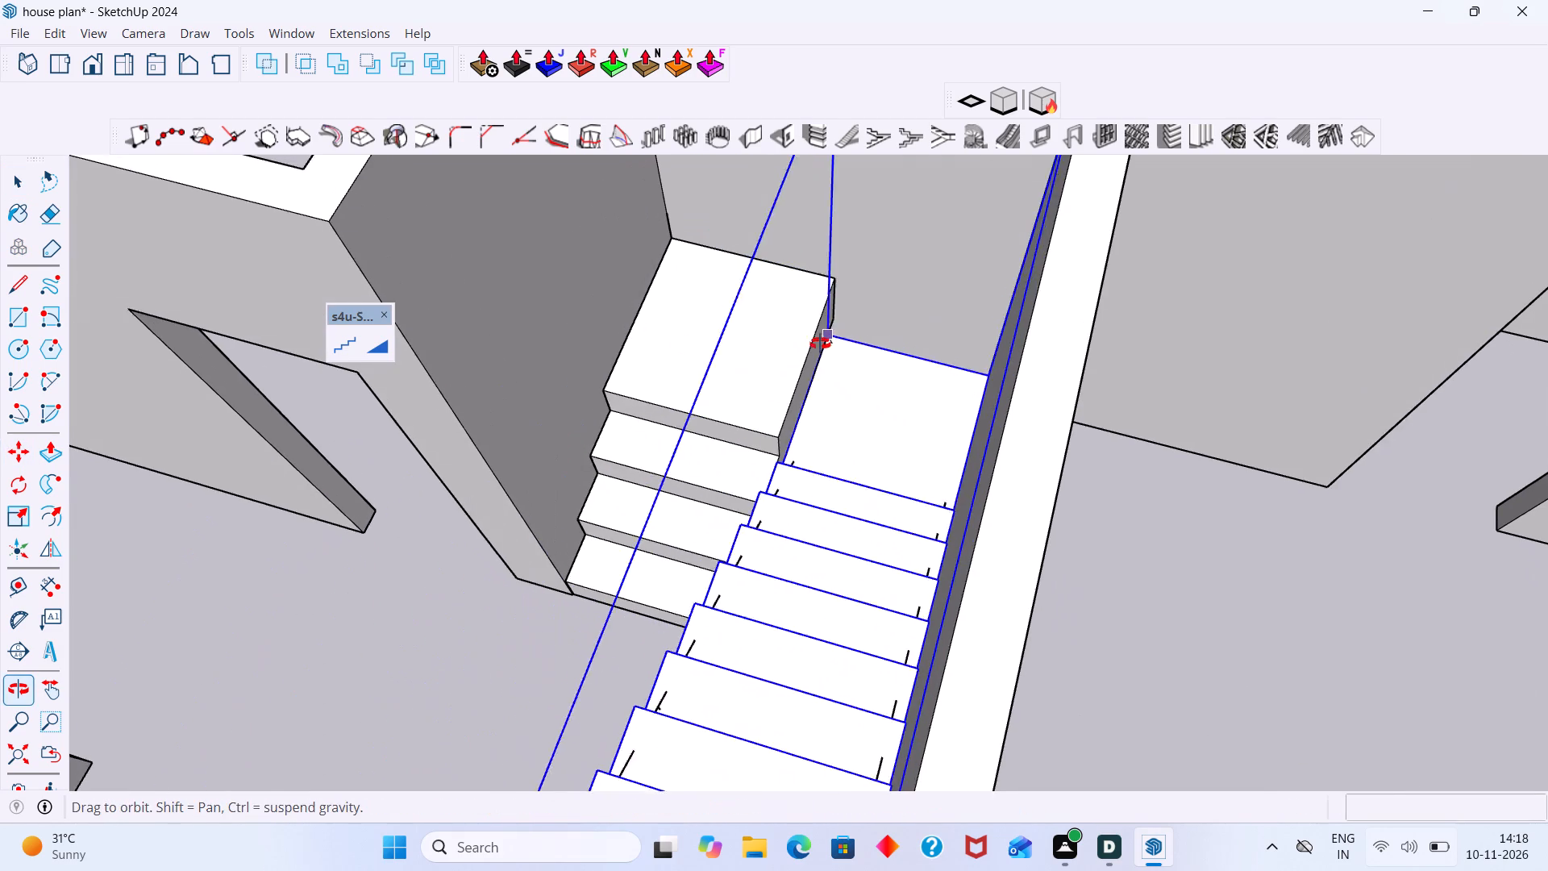
pyautogui.moveTo(820, 344); pyautogui.dragTo(820, 342, button='middle')
pyautogui.click(834, 277)
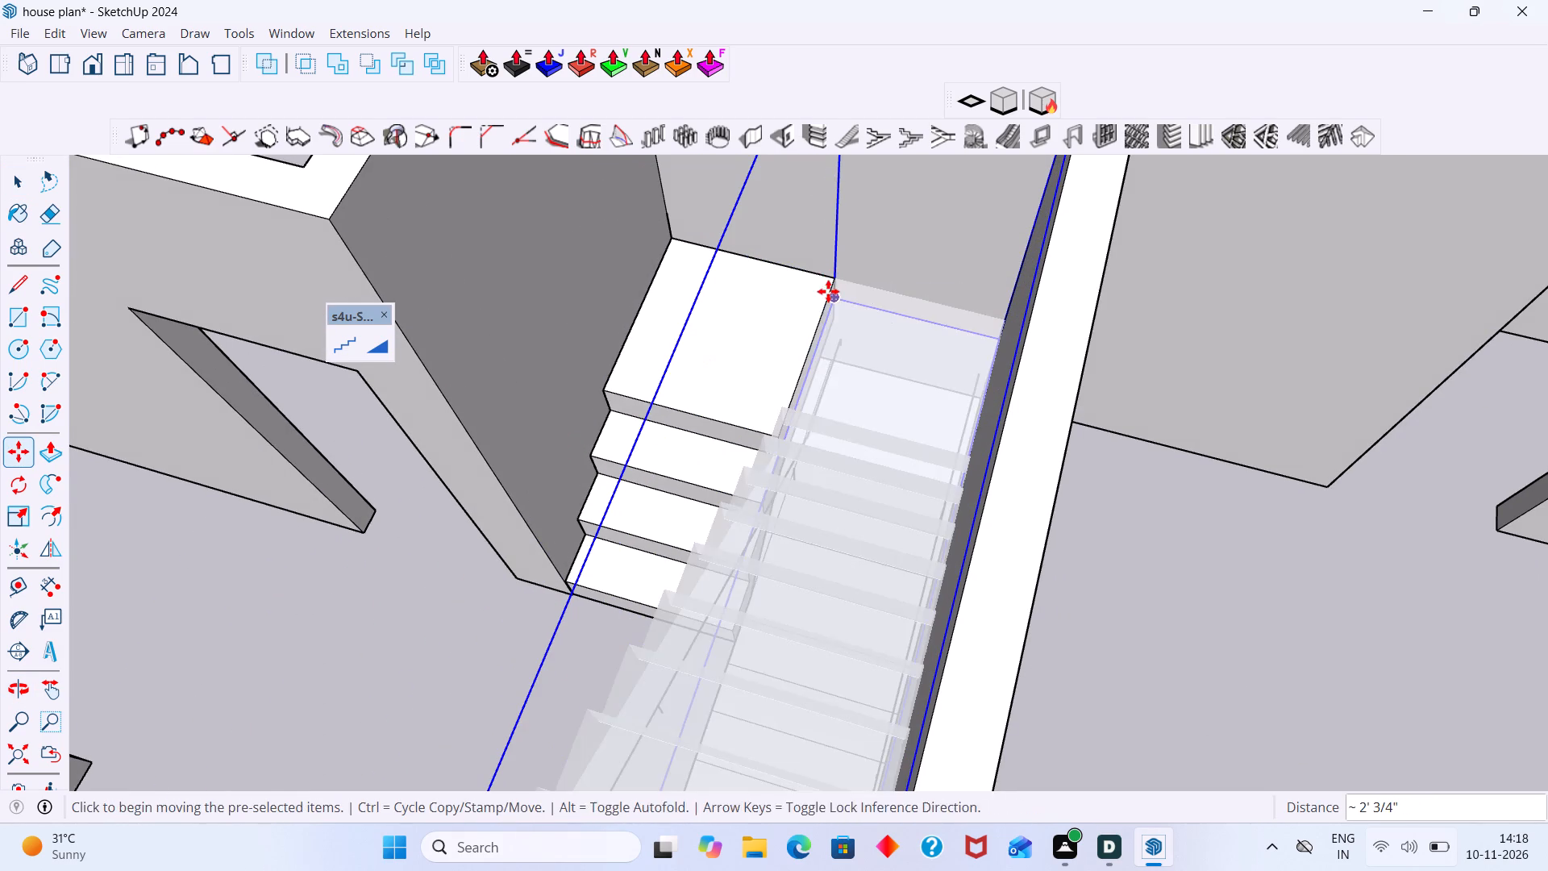
pyautogui.press('space')
pyautogui.scroll(-2, 825, 355)
pyautogui.moveTo(826, 390); pyautogui.dragTo(1385, 333, button='middle')
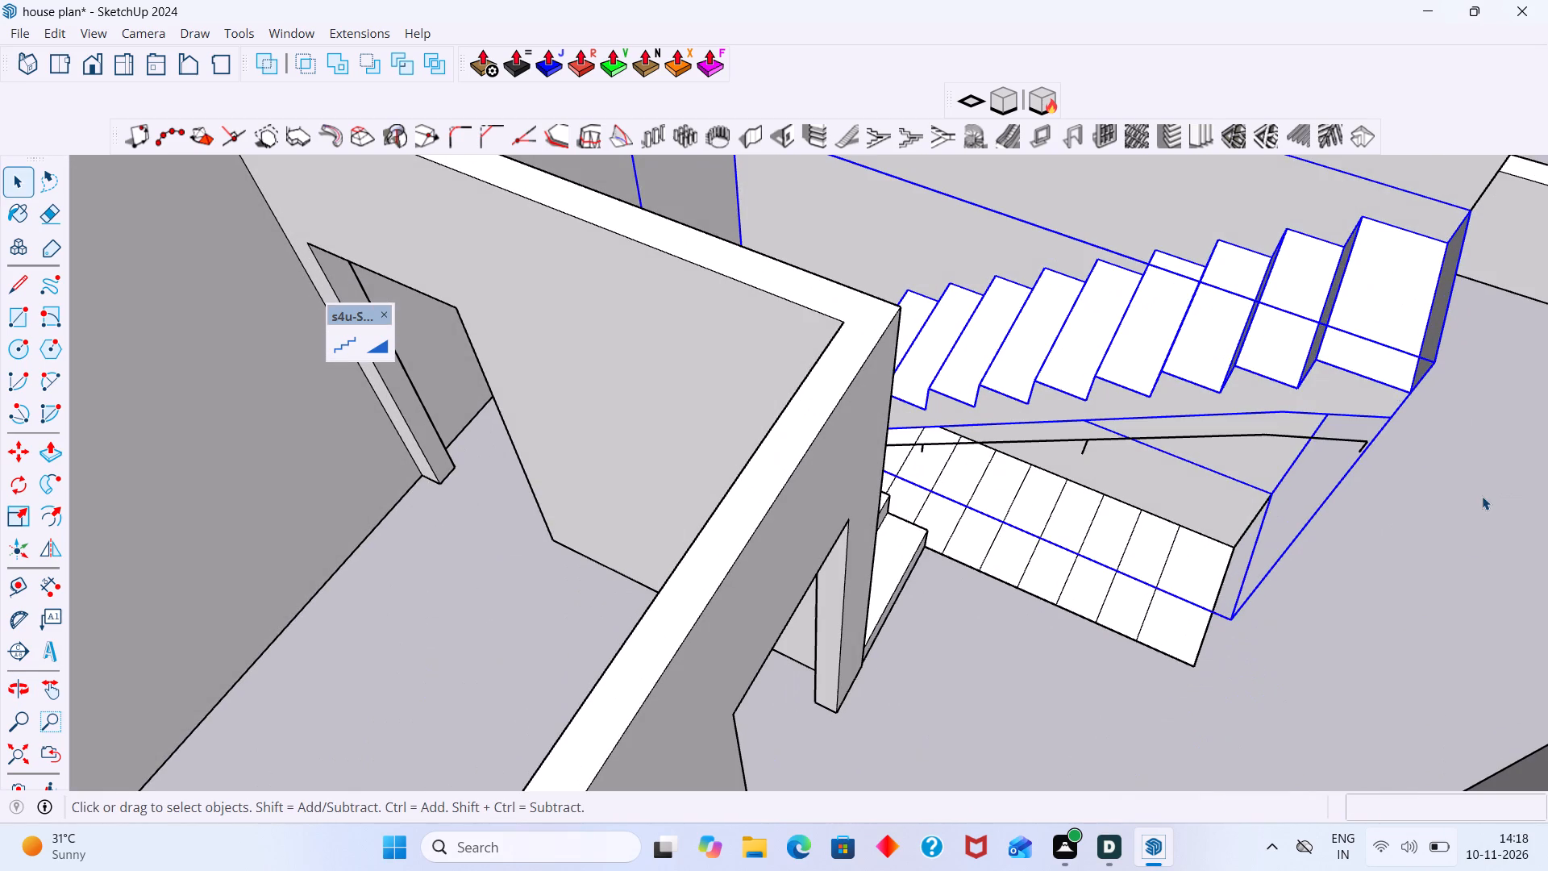
pyautogui.click(1465, 535)
# Delete the handrails left below the raised longer flight.
pyautogui.scroll(-3, 1372, 486)
pyautogui.moveTo(1359, 457); pyautogui.dragTo(1113, 319, button='middle')
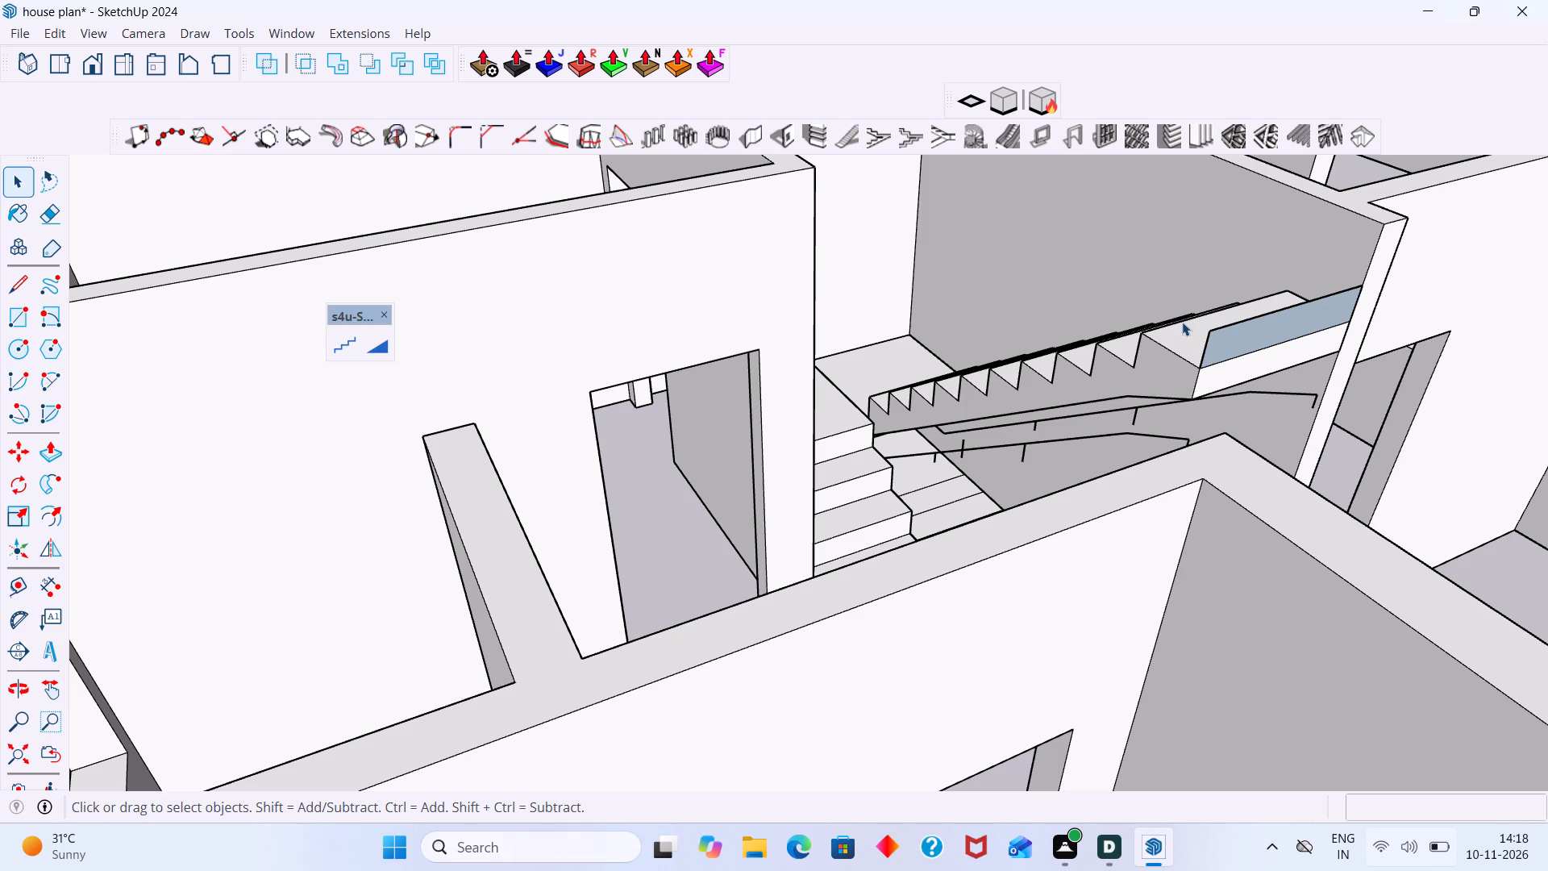
pyautogui.scroll(-2, 1205, 327)
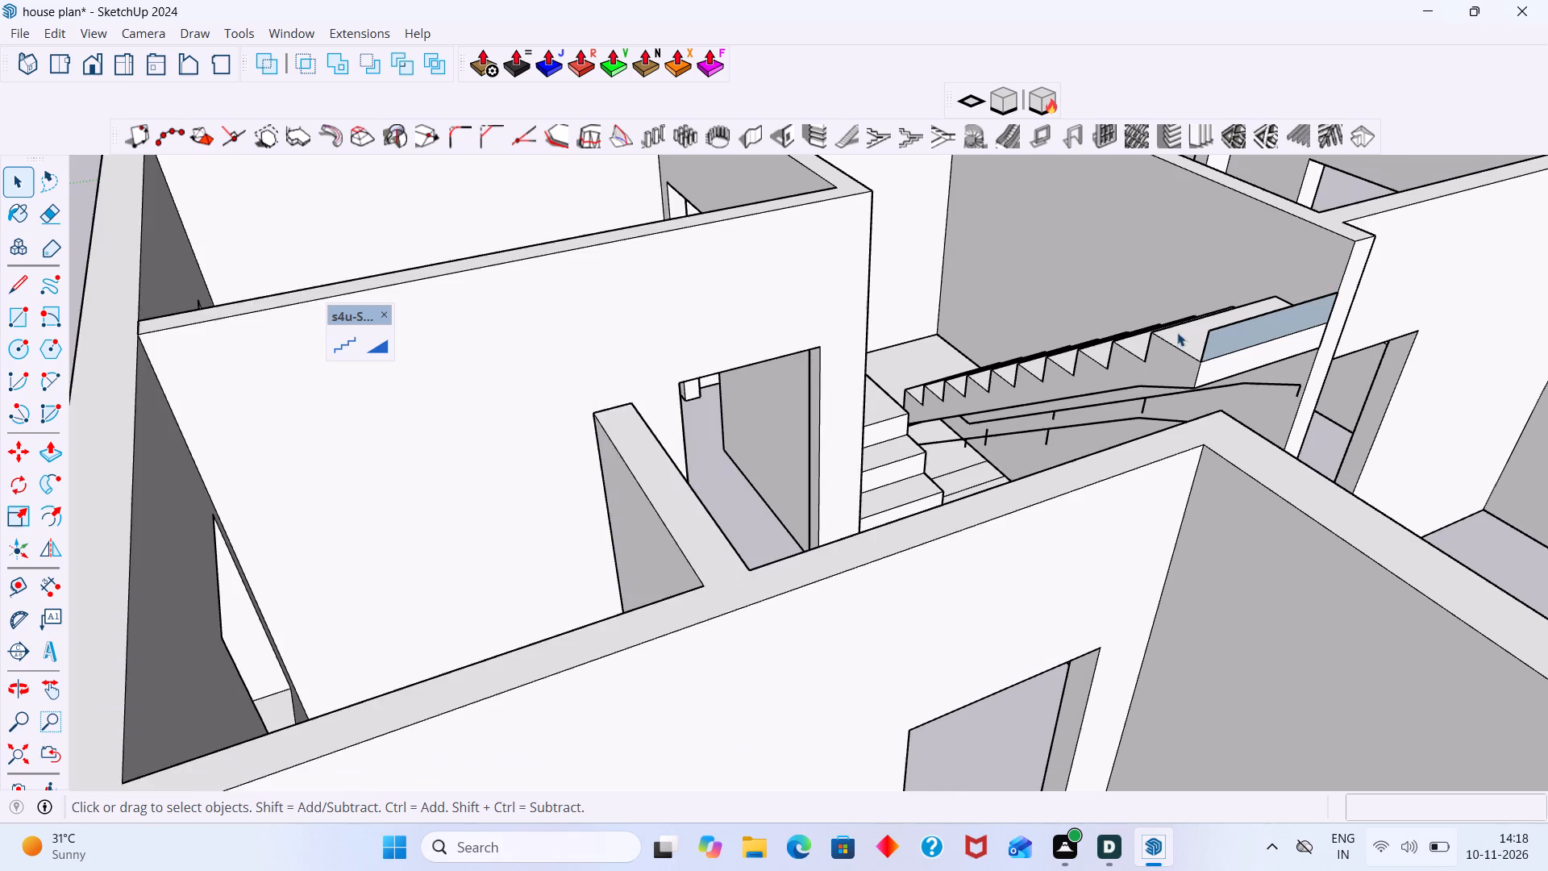
pyautogui.scroll(-1, 1180, 329)
pyautogui.moveTo(1188, 390); pyautogui.dragTo(1130, 466, button='middle')
pyautogui.scroll(5, 1120, 480)
pyautogui.click(1092, 576)
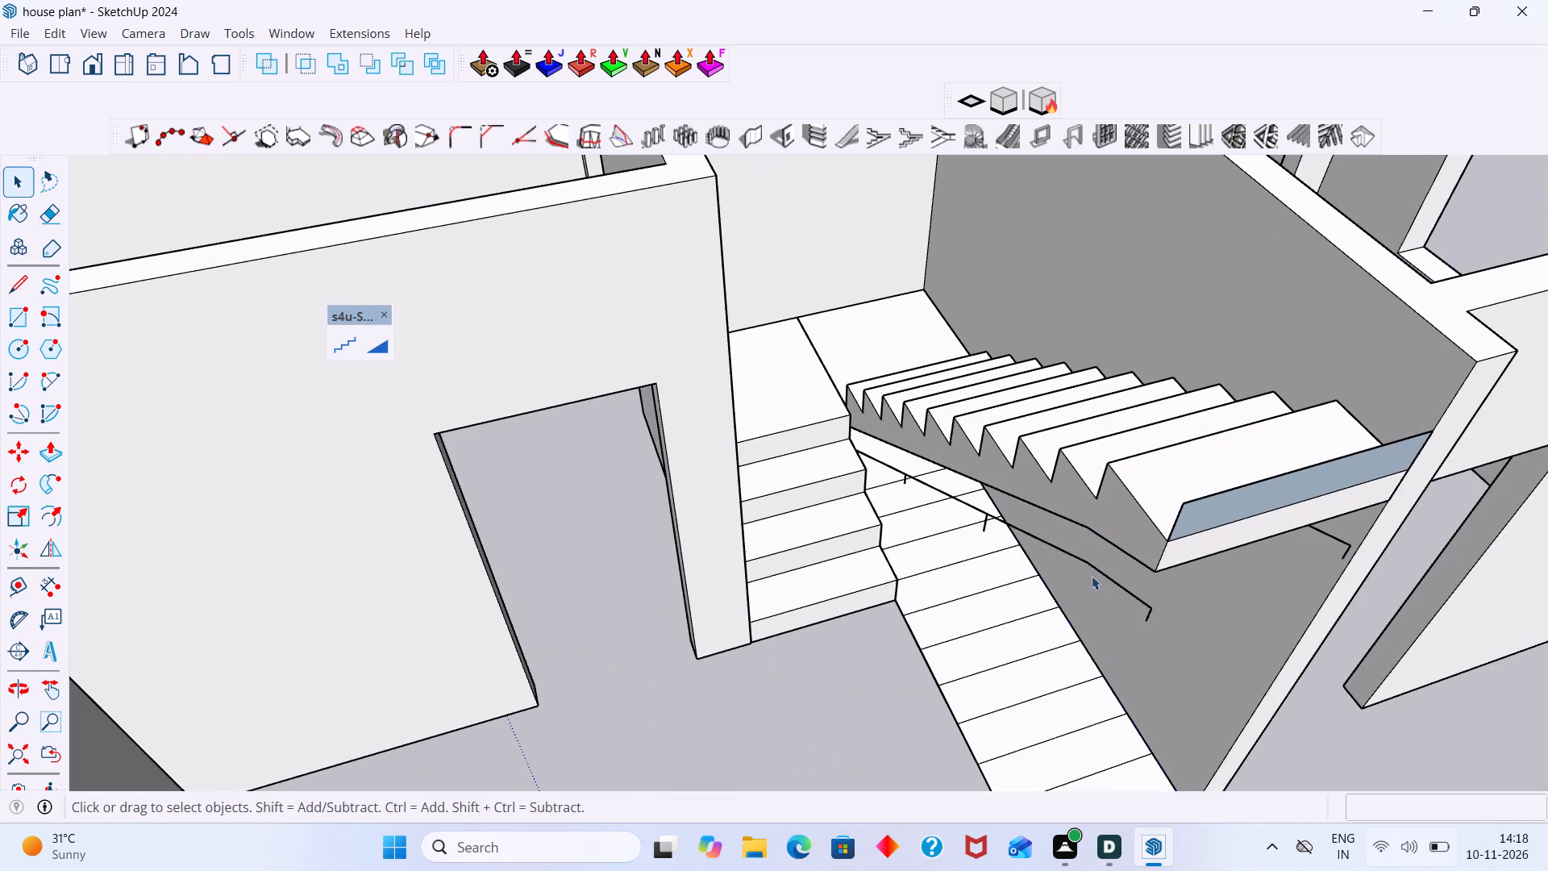
pyautogui.click(1096, 571)
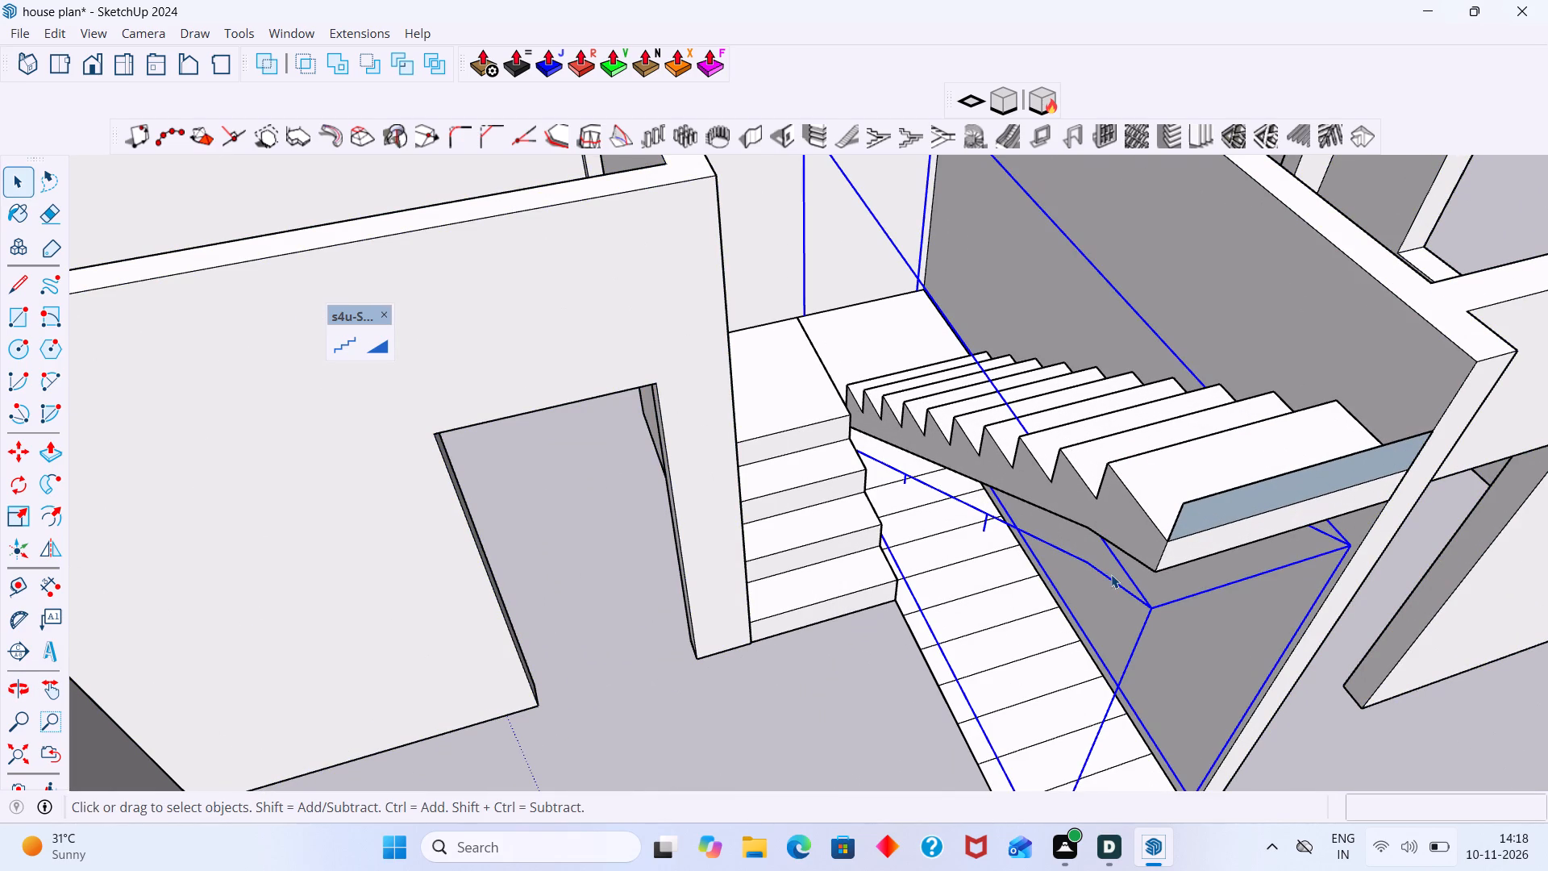
pyautogui.press('Delete')
# Examine how the raised longer flight meets the shorter flight's landing and the end of the adjoining wall.
pyautogui.scroll(-3, 1102, 551)
pyautogui.scroll(5, 853, 676)
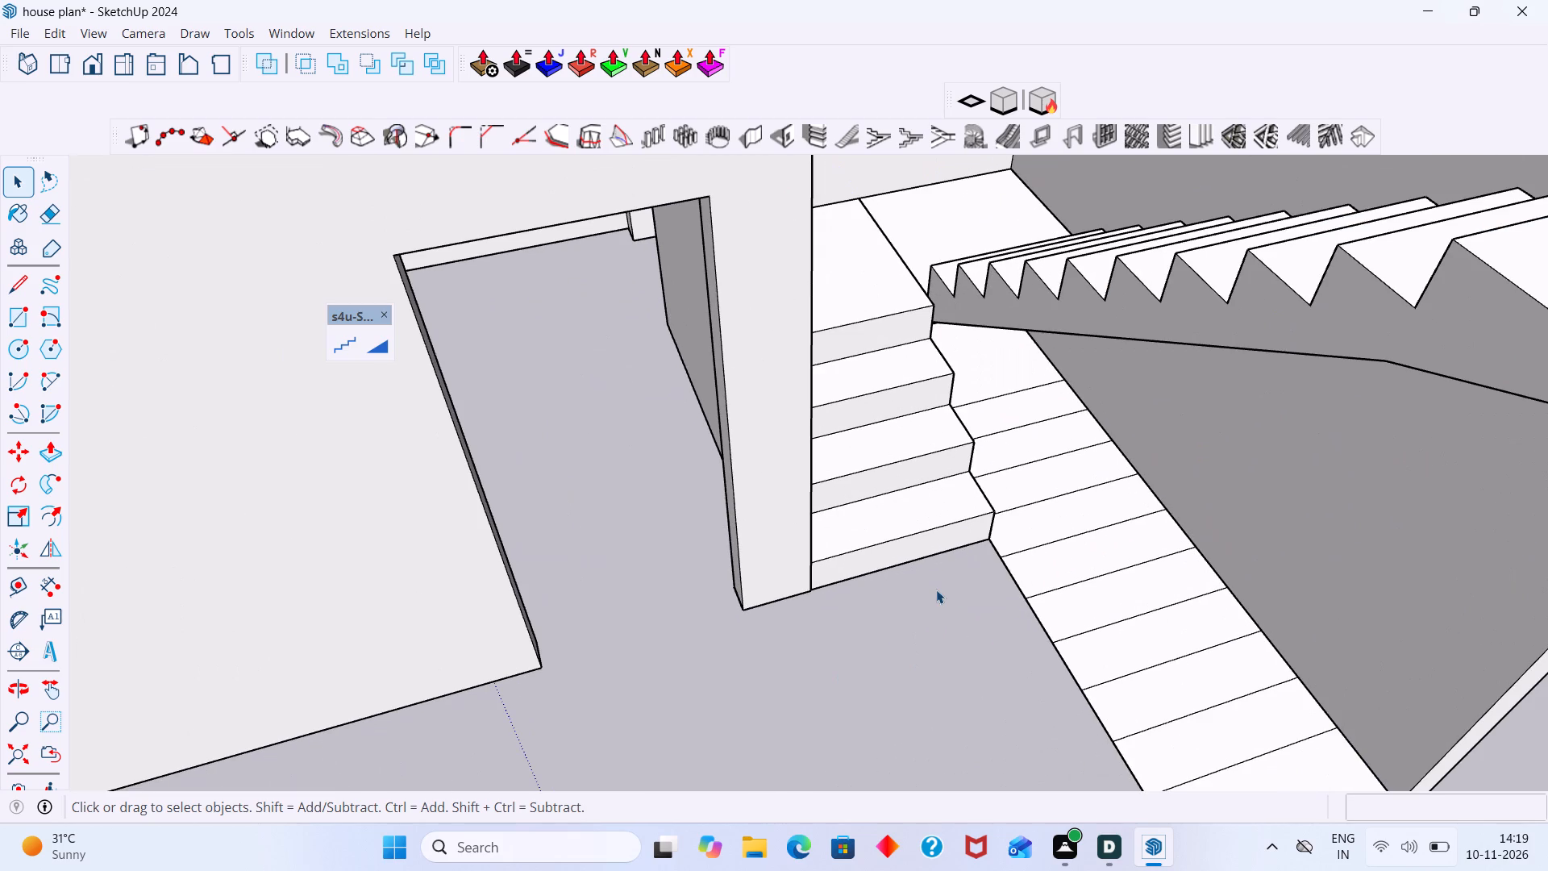
pyautogui.keyDown('shift'); pyautogui.moveTo(923, 584); pyautogui.dragTo(552, 669, button='middle'); pyautogui.keyUp('shift')
pyautogui.moveTo(669, 596); pyautogui.dragTo(808, 543, button='middle')
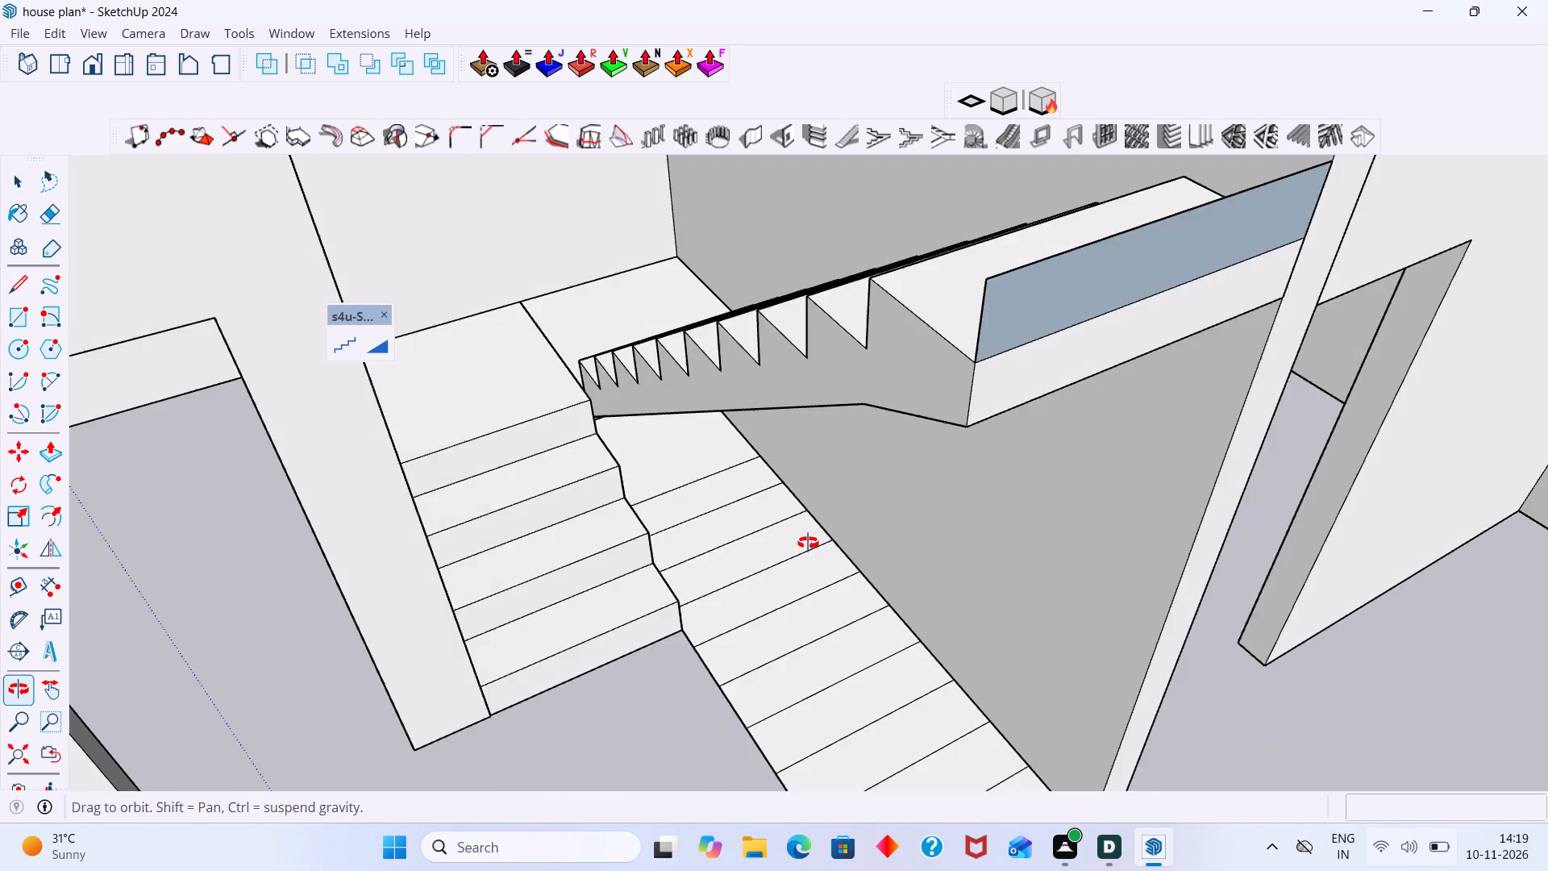
pyautogui.moveTo(808, 543); pyautogui.dragTo(830, 538, button='middle')
pyautogui.scroll(-5, 834, 541)
pyautogui.scroll(2, 921, 431)
pyautogui.scroll(2, 1055, 401)
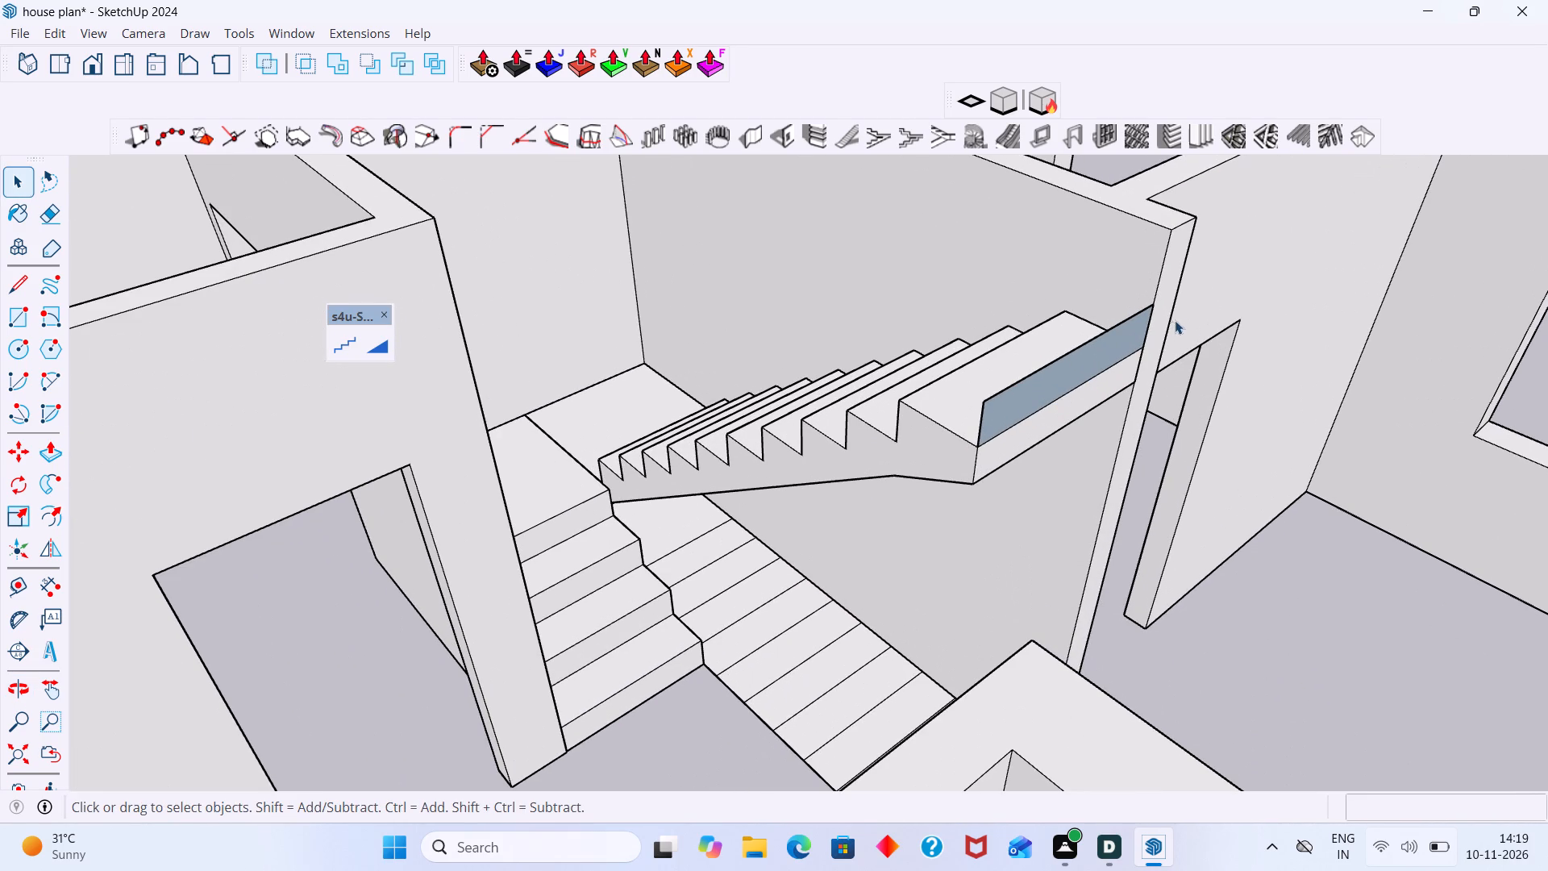
# Scale the longer flight vertically by about 1.13 so its top end reaches the top corner of the adjoining wall.
pyautogui.scroll(5, 1075, 400)
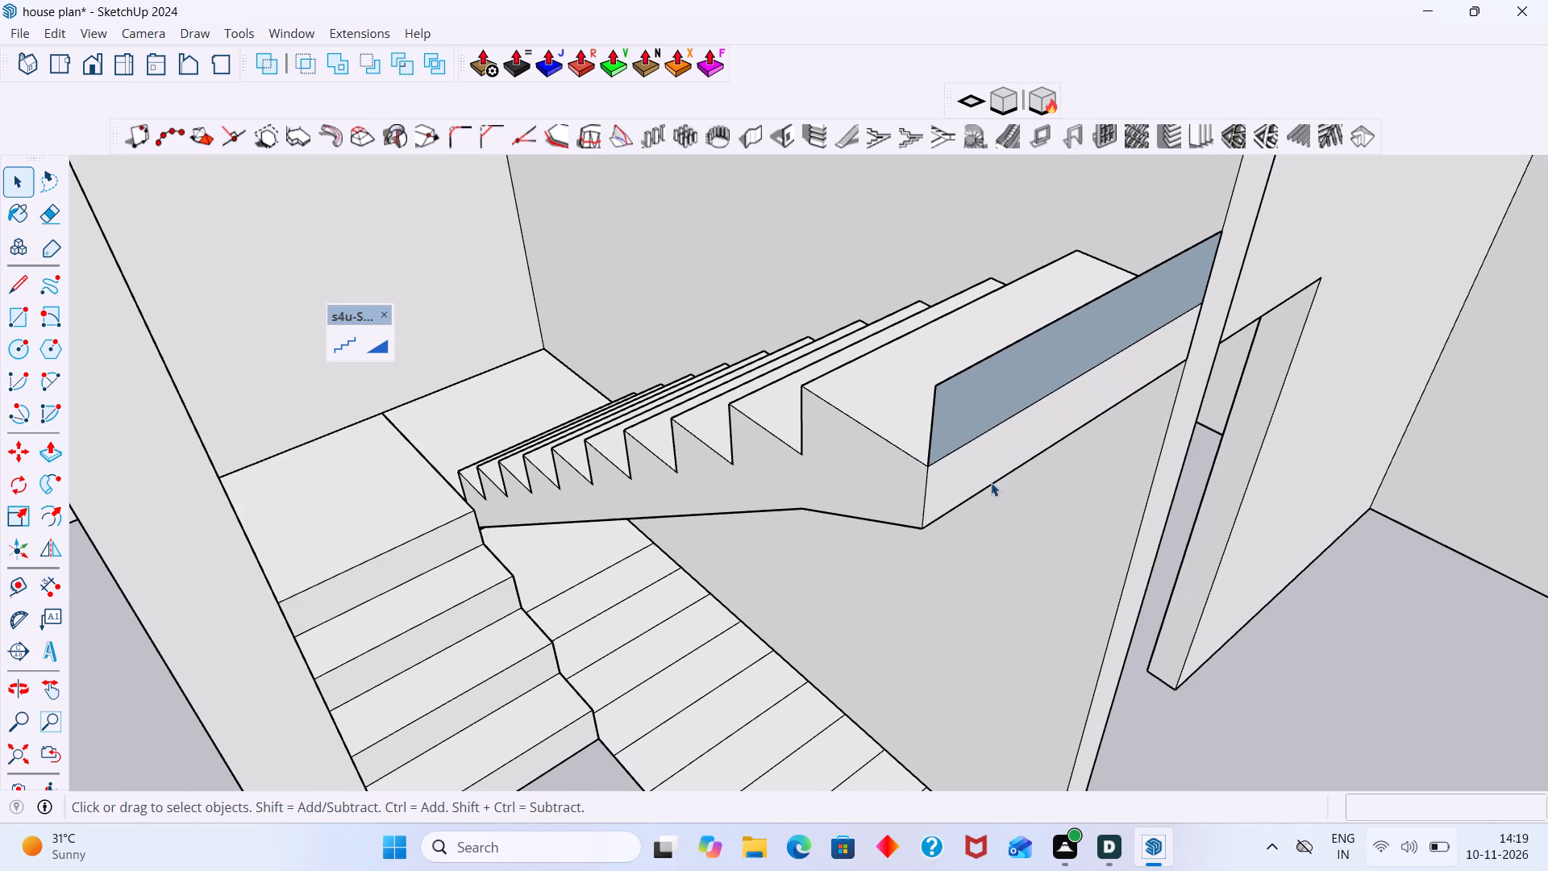
pyautogui.click(991, 482)
pyautogui.press('s')
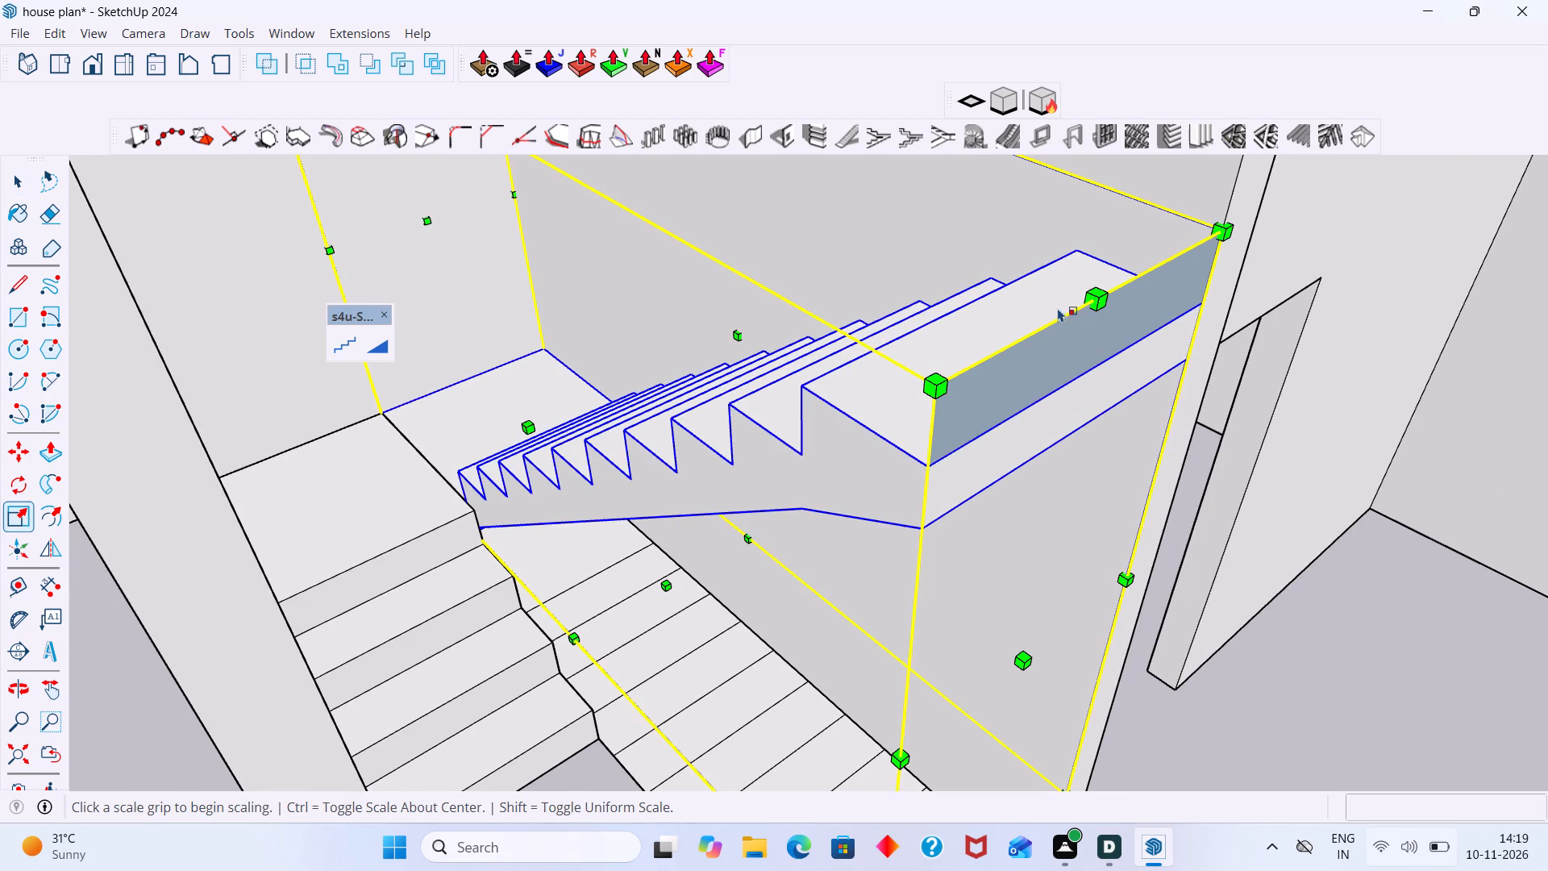
pyautogui.click(1095, 302)
pyautogui.scroll(-1, 1096, 246)
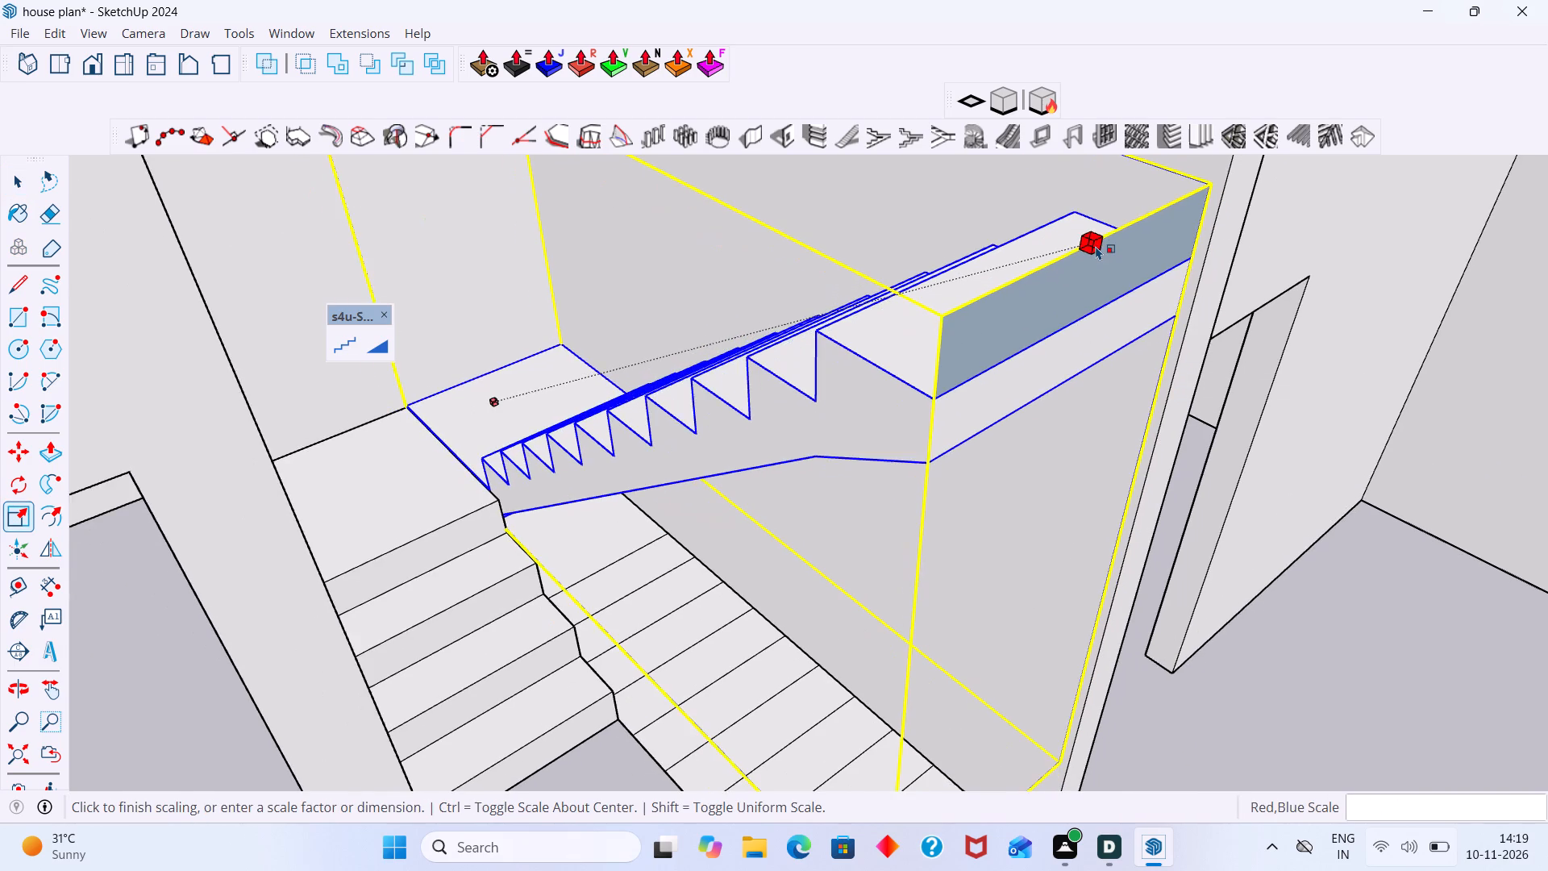
pyautogui.scroll(-1, 1096, 246)
pyautogui.keyDown('shift'); pyautogui.moveTo(1098, 252); pyautogui.dragTo(1098, 352, button='middle'); pyautogui.keyUp('shift')
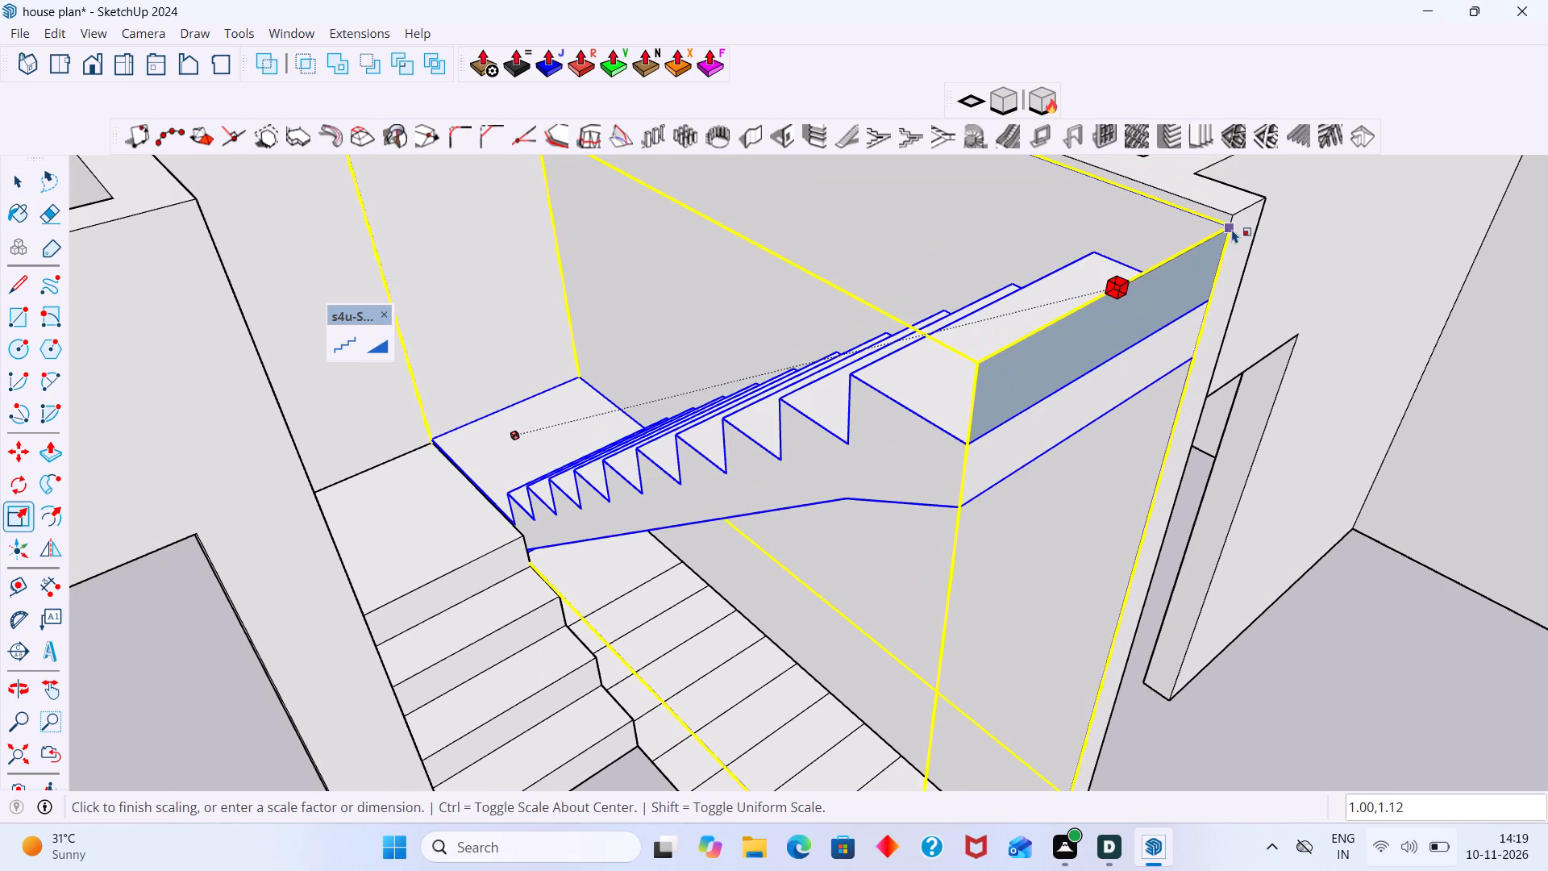
pyautogui.click(1232, 217)
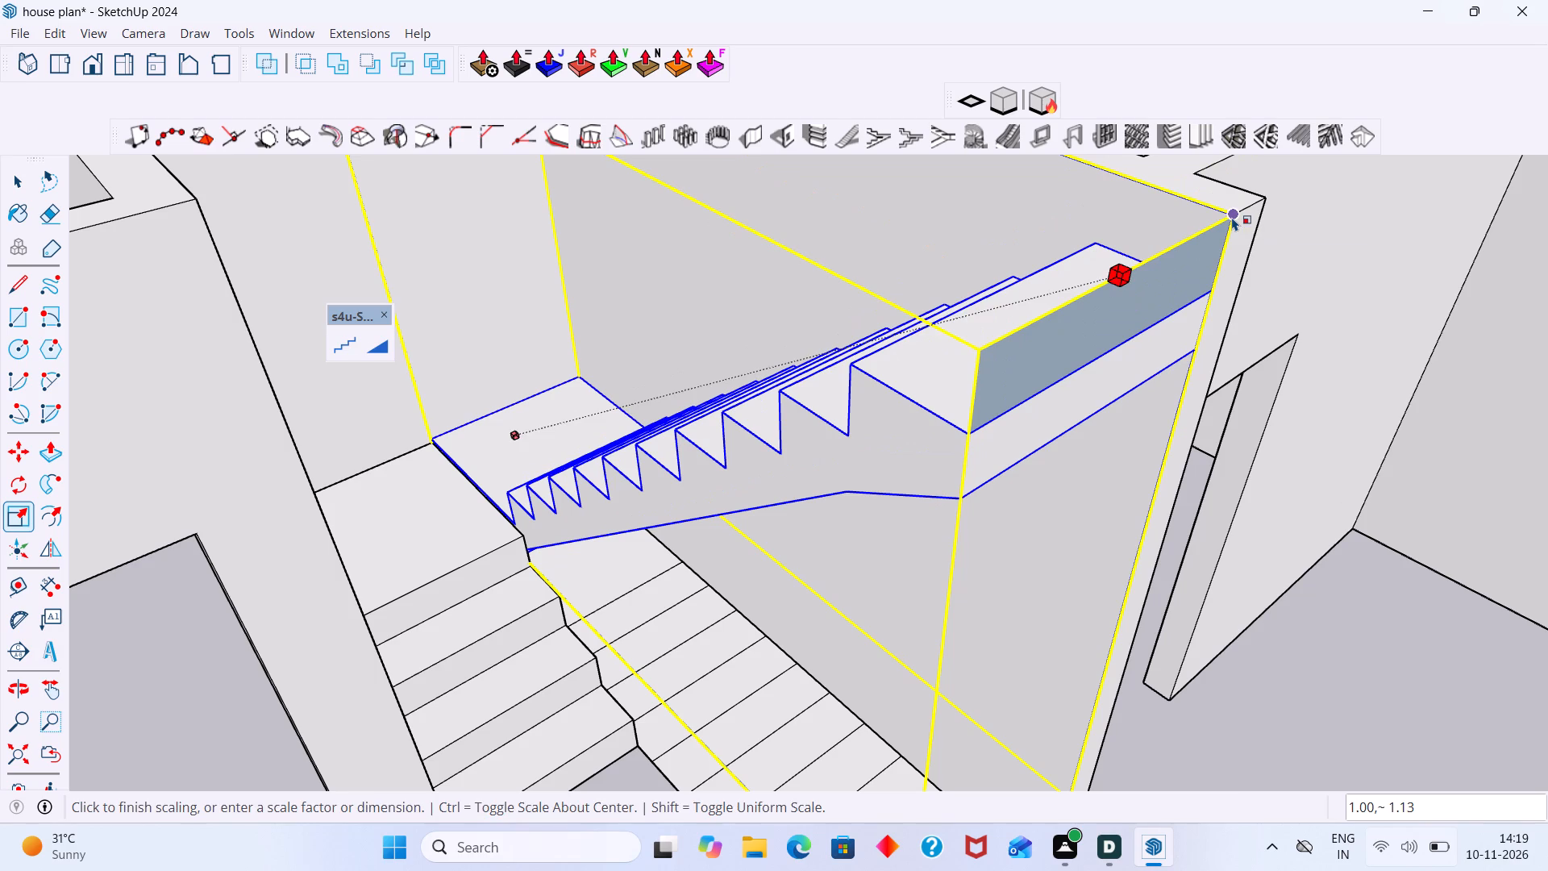
pyautogui.press('space')
pyautogui.scroll(-11, 1159, 345)
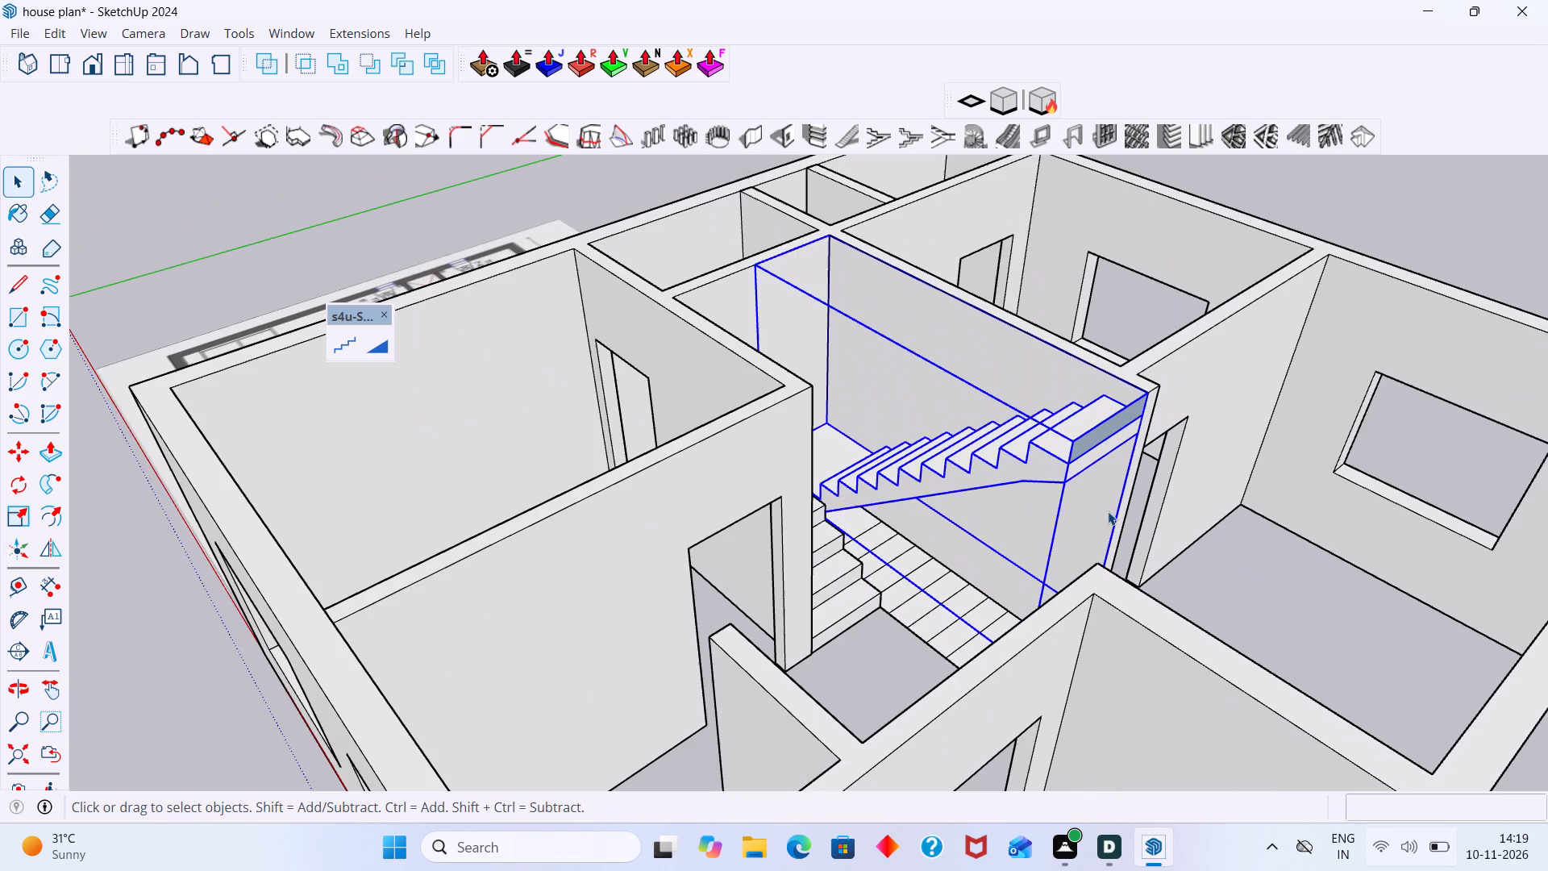
pyautogui.click(1330, 205)
# Examine the scaled longer flight from above and below, down to where it meets the shorter flight's landing.
pyautogui.moveTo(1076, 427); pyautogui.dragTo(1547, 537, button='middle')
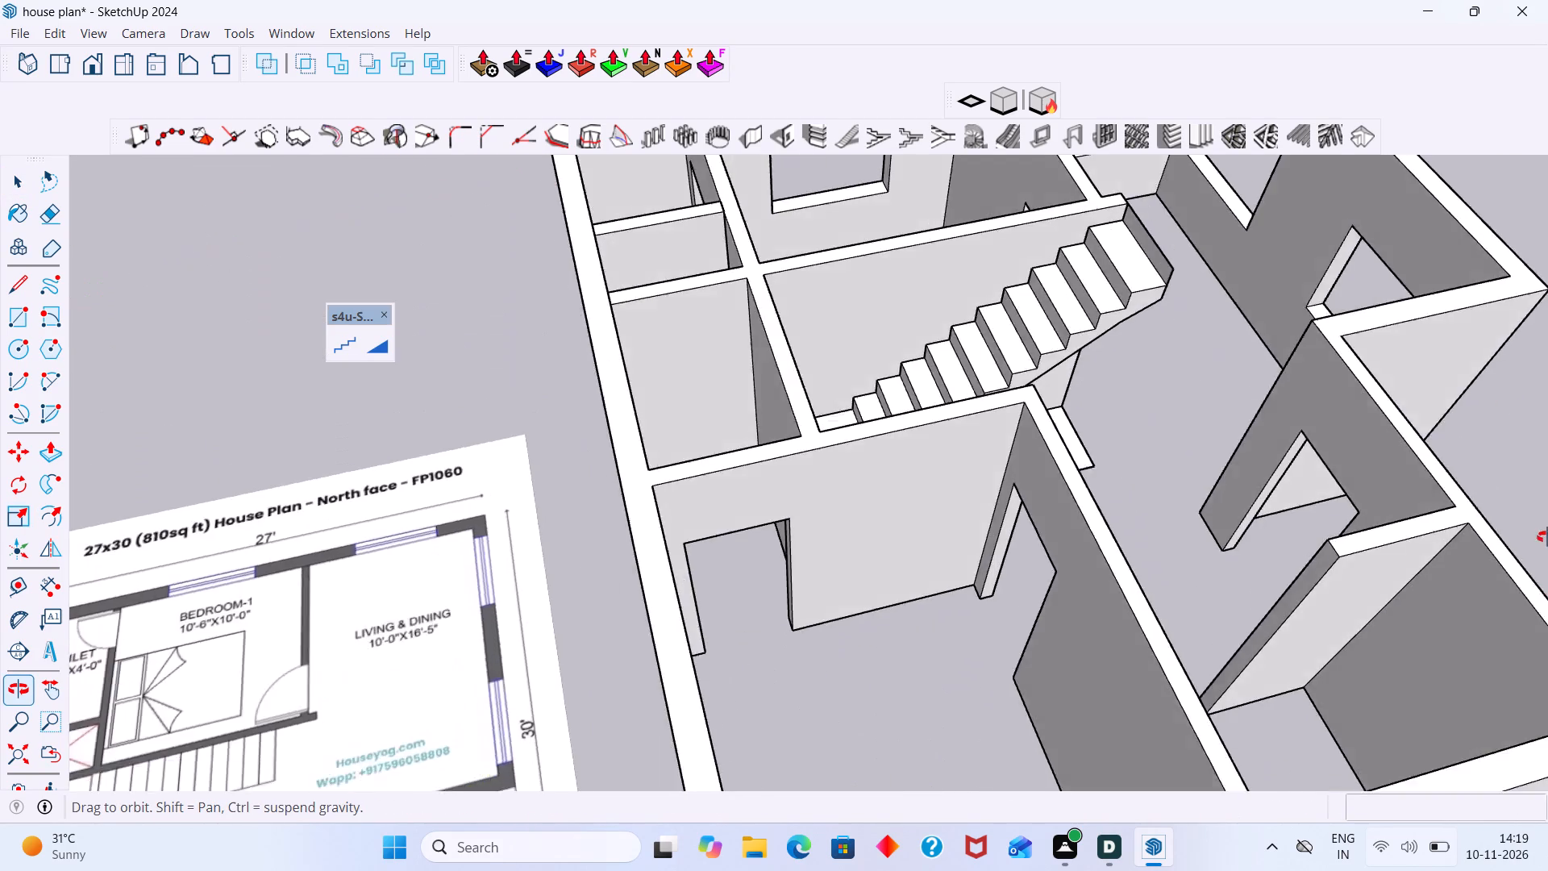
pyautogui.moveTo(1547, 537); pyautogui.dragTo(1507, 500, button='middle')
pyautogui.scroll(8, 705, 356)
pyautogui.moveTo(1097, 402); pyautogui.dragTo(938, 402, button='middle')
pyautogui.scroll(1, 1067, 410)
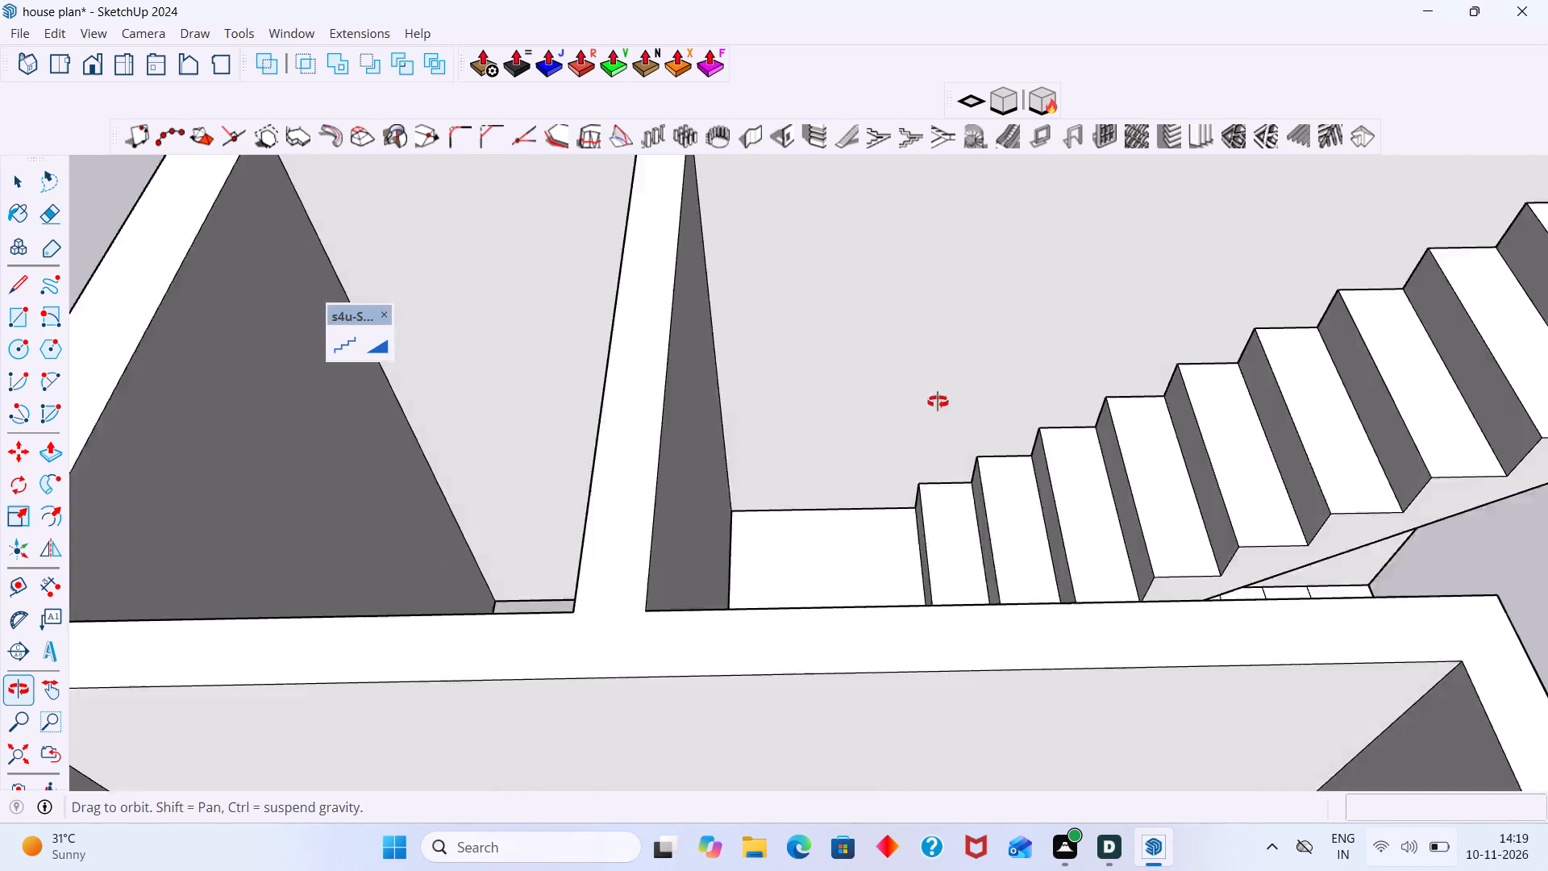
pyautogui.moveTo(938, 402); pyautogui.dragTo(552, 279, button='middle')
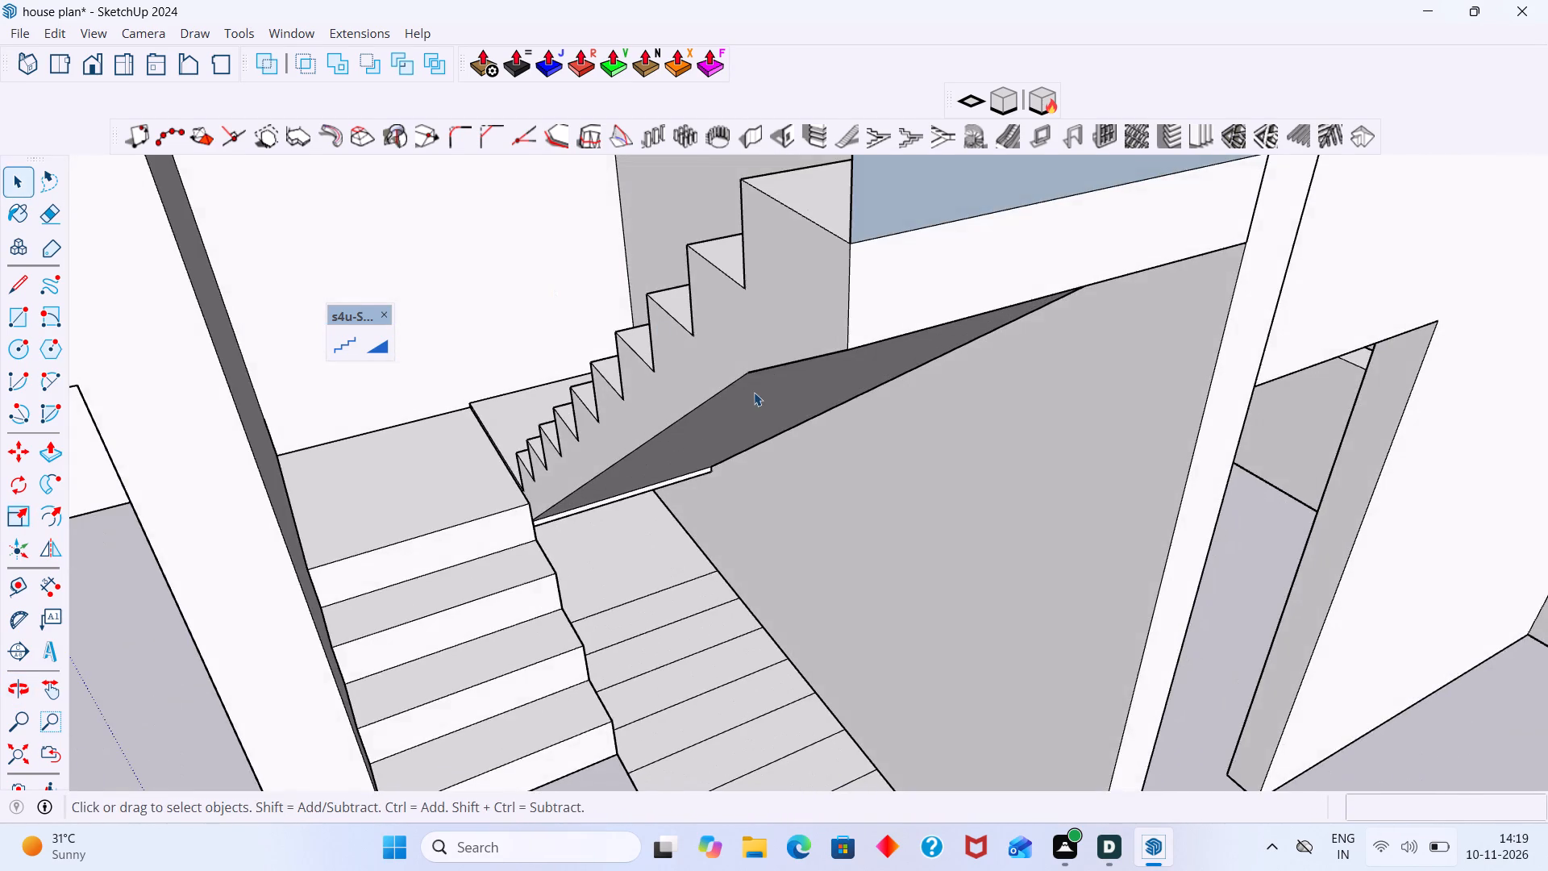
pyautogui.scroll(3, 754, 393)
pyautogui.scroll(-9, 741, 406)
pyautogui.moveTo(568, 487); pyautogui.dragTo(647, 506, button='middle')
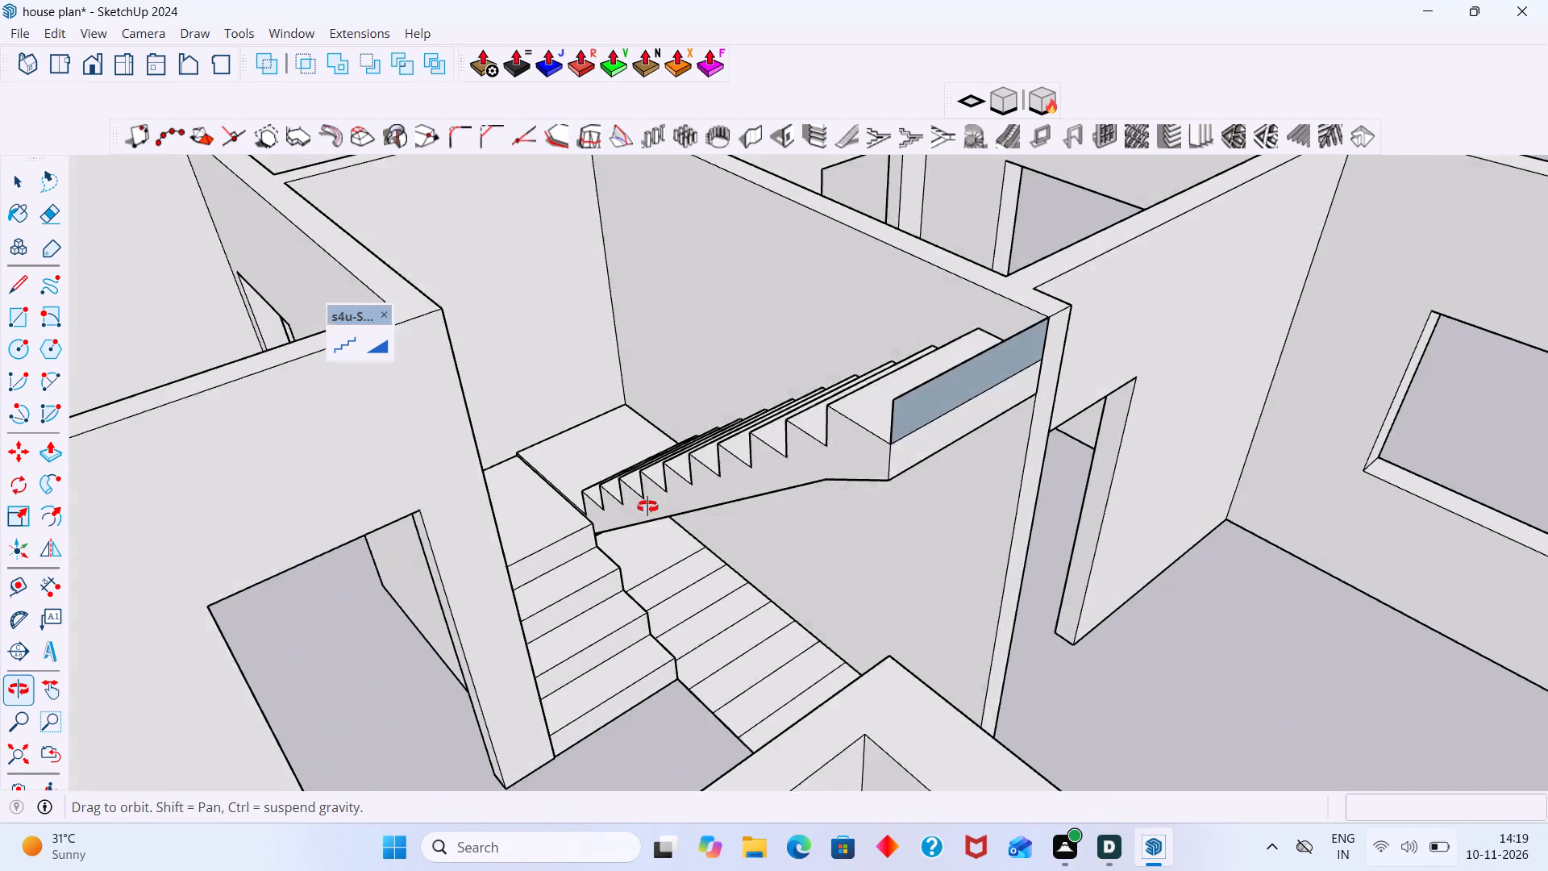
pyautogui.moveTo(647, 506); pyautogui.dragTo(632, 499, button='middle')
pyautogui.scroll(16, 568, 493)
# Scale the shorter flight vertically by about 1.02 toward the level of the longer flight's landing.
pyautogui.click(550, 611)
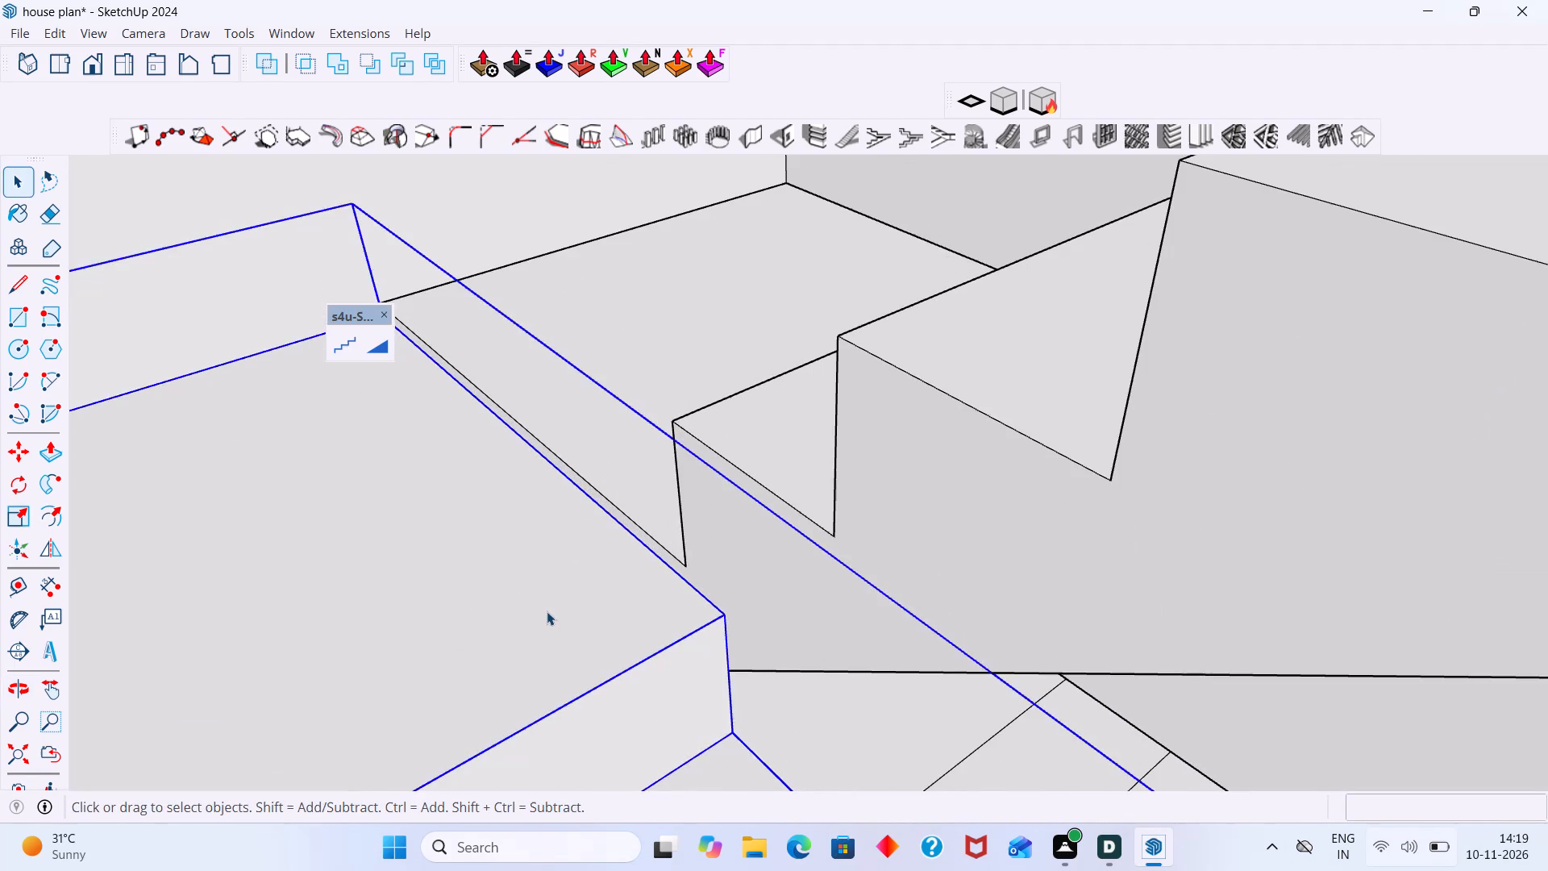
pyautogui.moveTo(547, 611); pyautogui.dragTo(508, 614, button='middle')
pyautogui.scroll(1, 508, 614)
pyautogui.press('s')
pyautogui.scroll(-2, 584, 506)
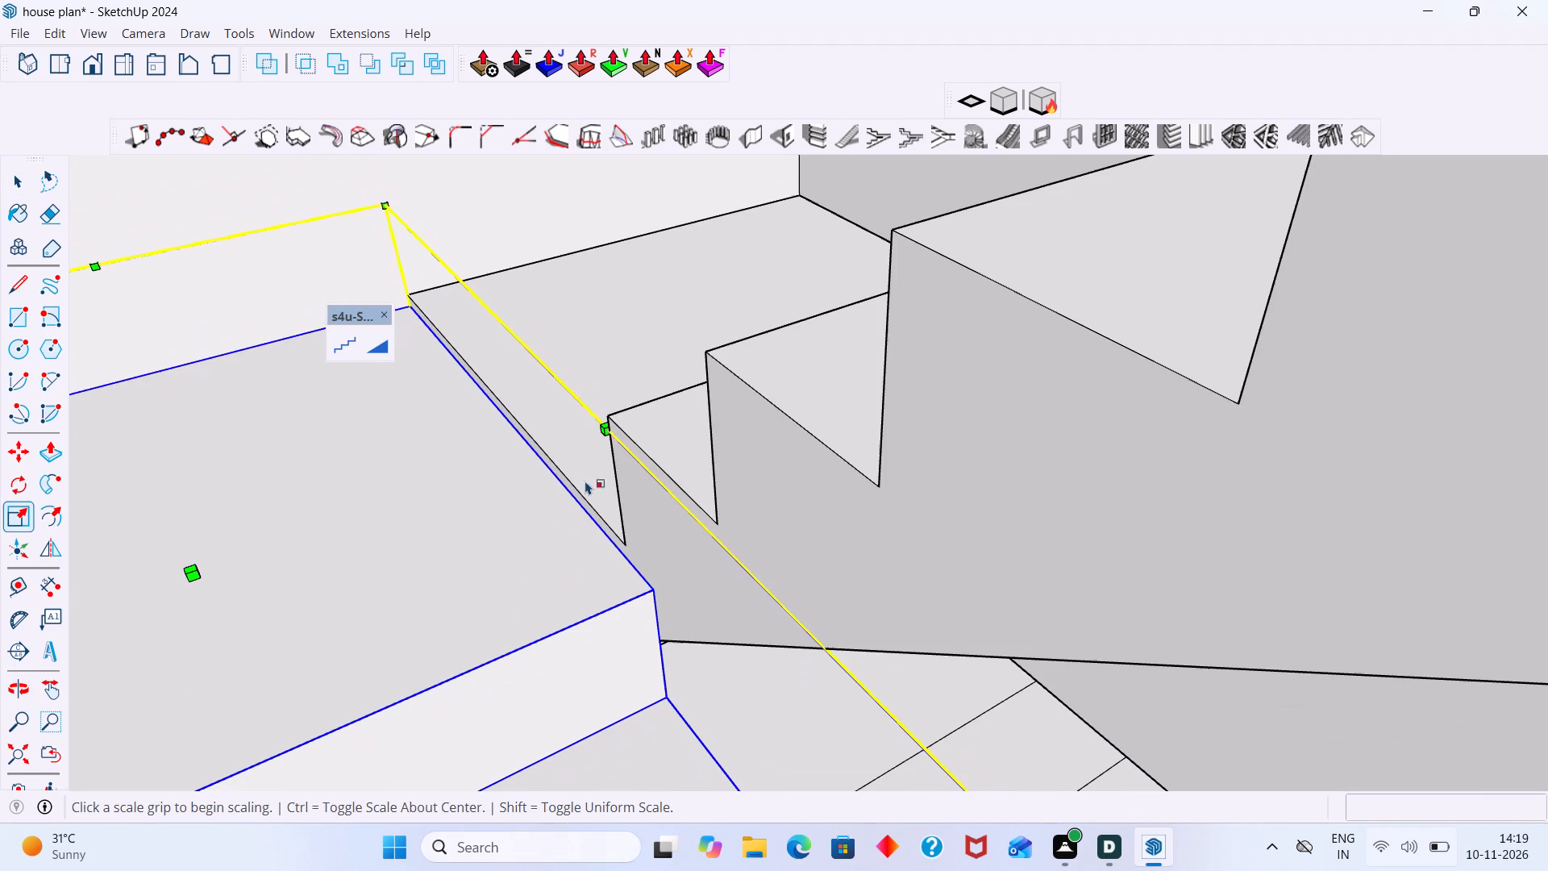
pyautogui.click(606, 425)
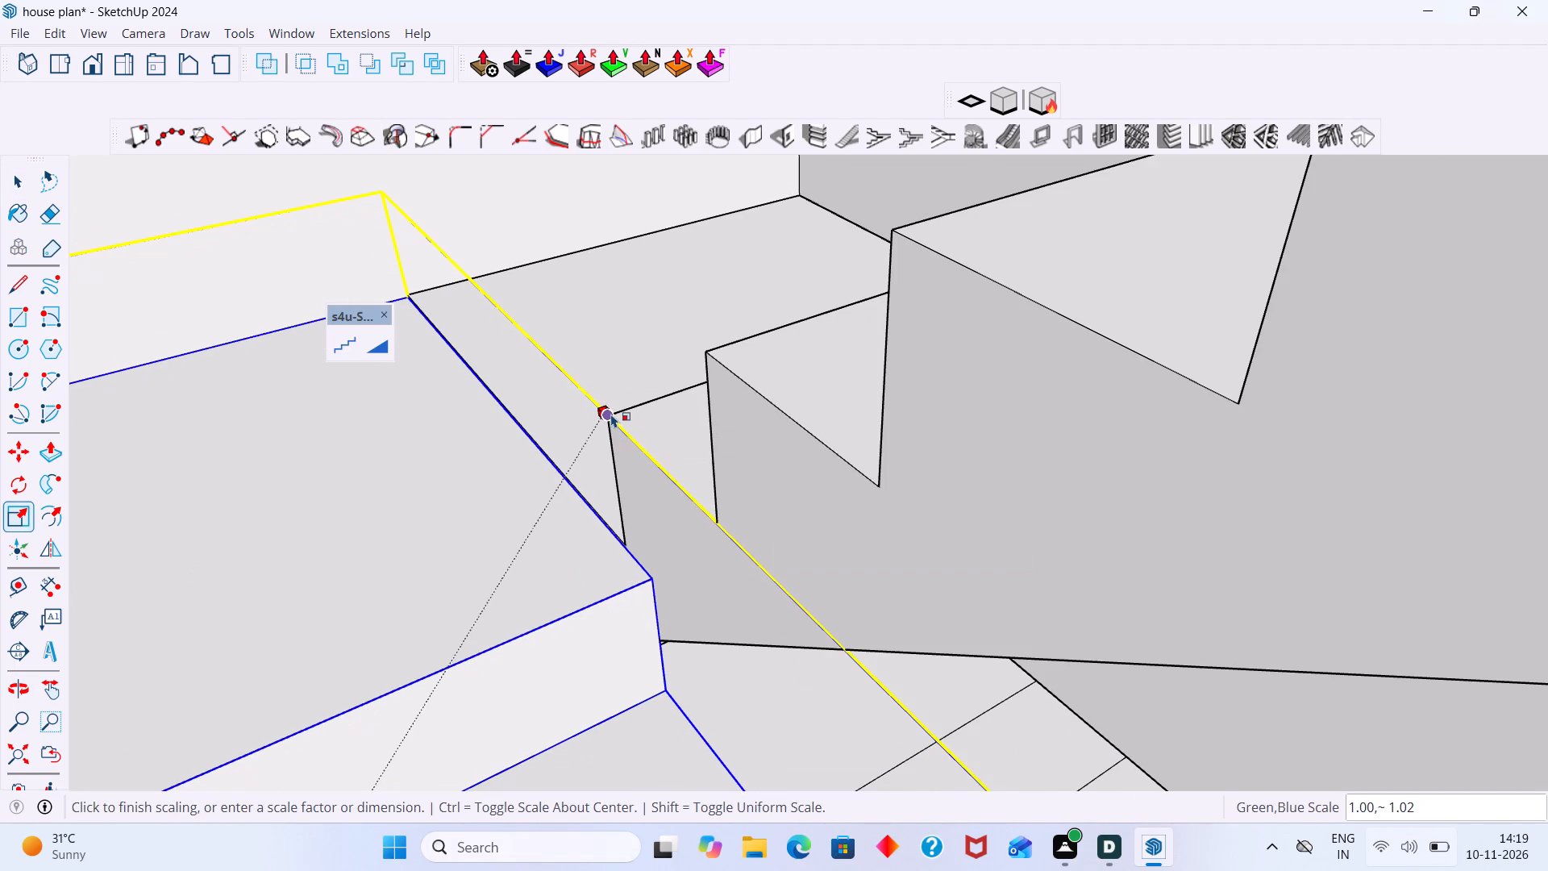
pyautogui.click(611, 414)
pyautogui.scroll(11, 595, 556)
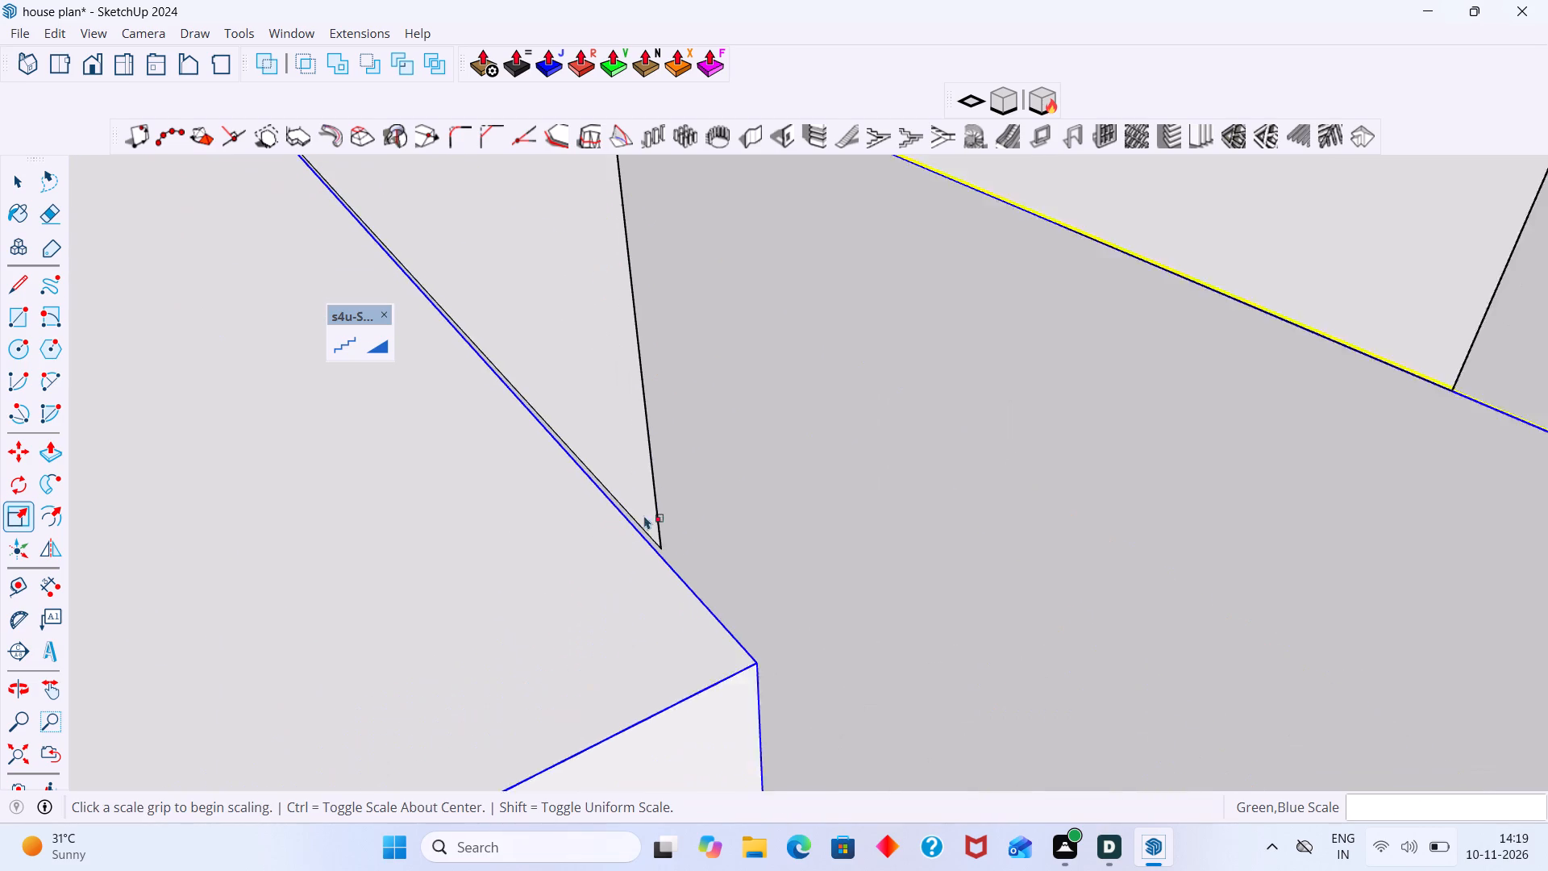
pyautogui.scroll(1, 644, 515)
pyautogui.scroll(-3, 670, 451)
pyautogui.scroll(2, 676, 553)
pyautogui.click(760, 644)
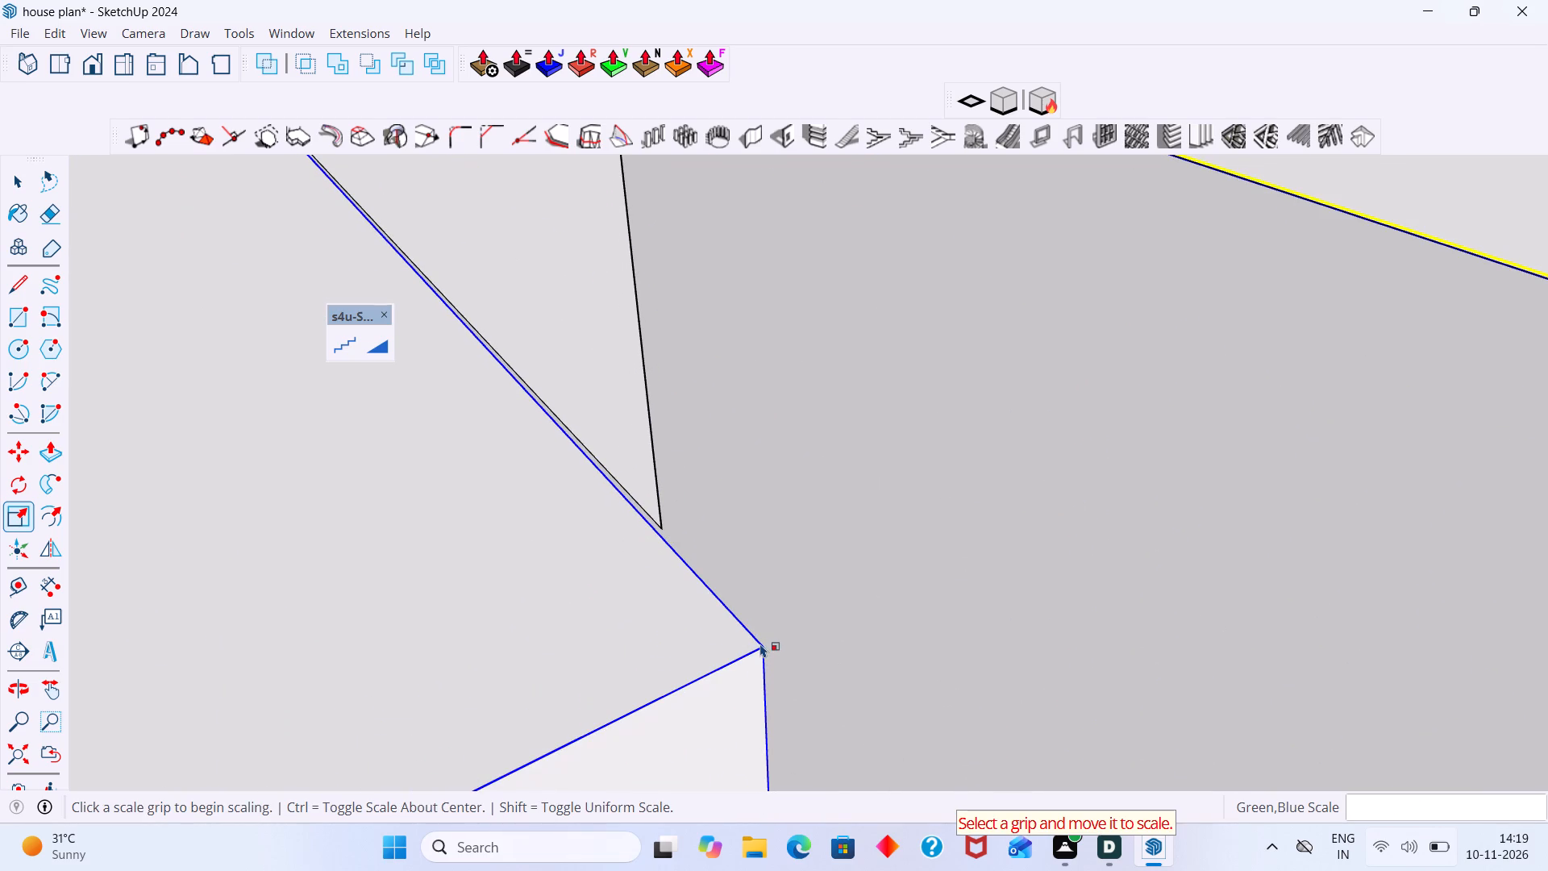
pyautogui.press('space')
pyautogui.scroll(-11, 744, 623)
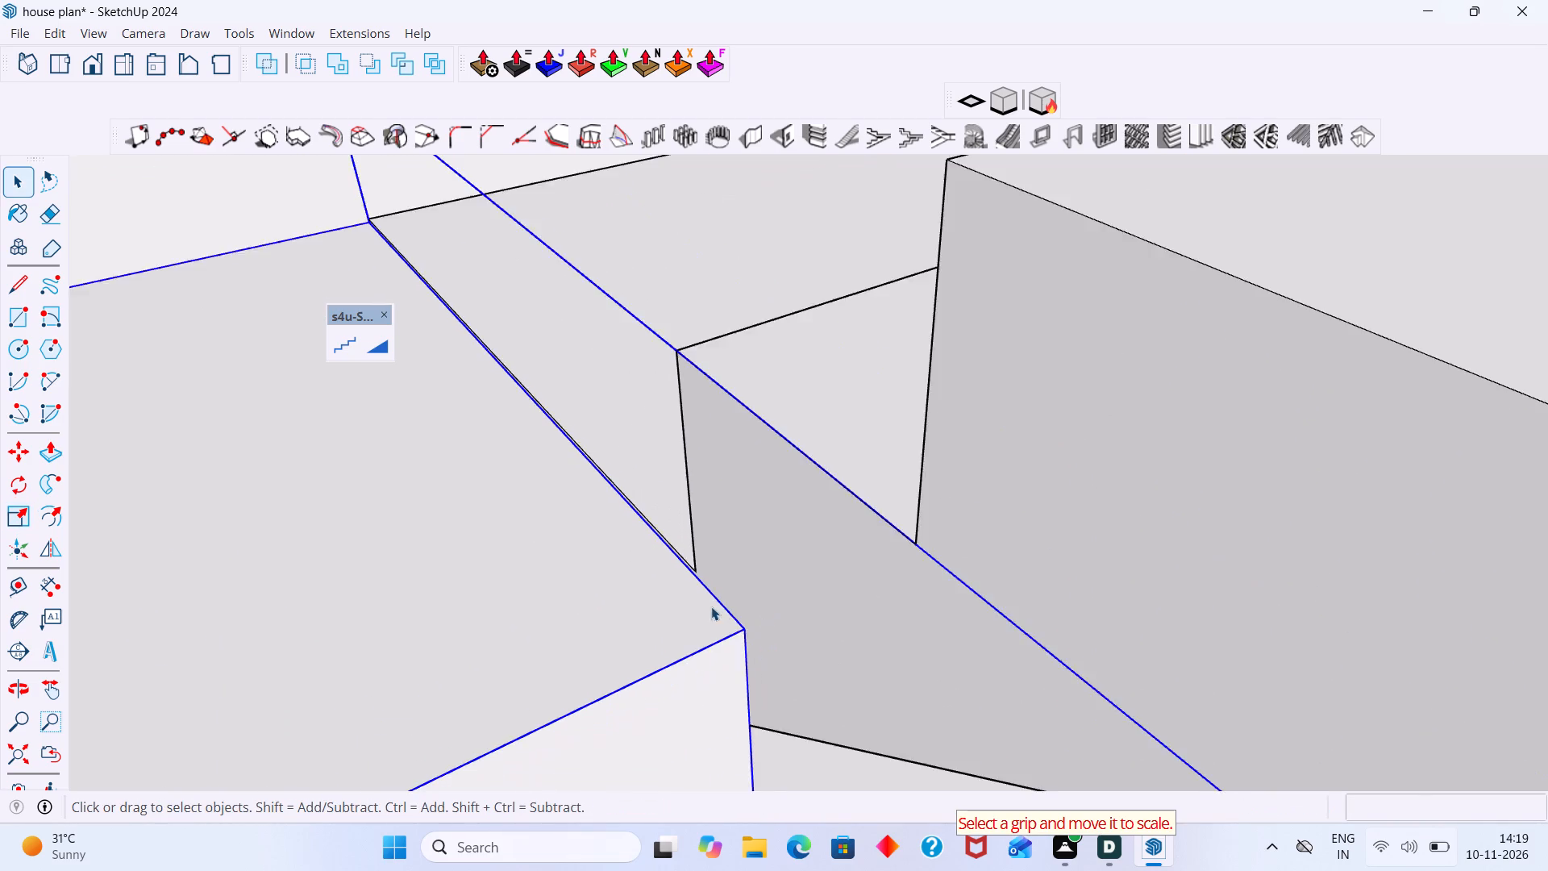
pyautogui.scroll(-10, 711, 606)
pyautogui.moveTo(671, 576); pyautogui.dragTo(593, 586, button='middle')
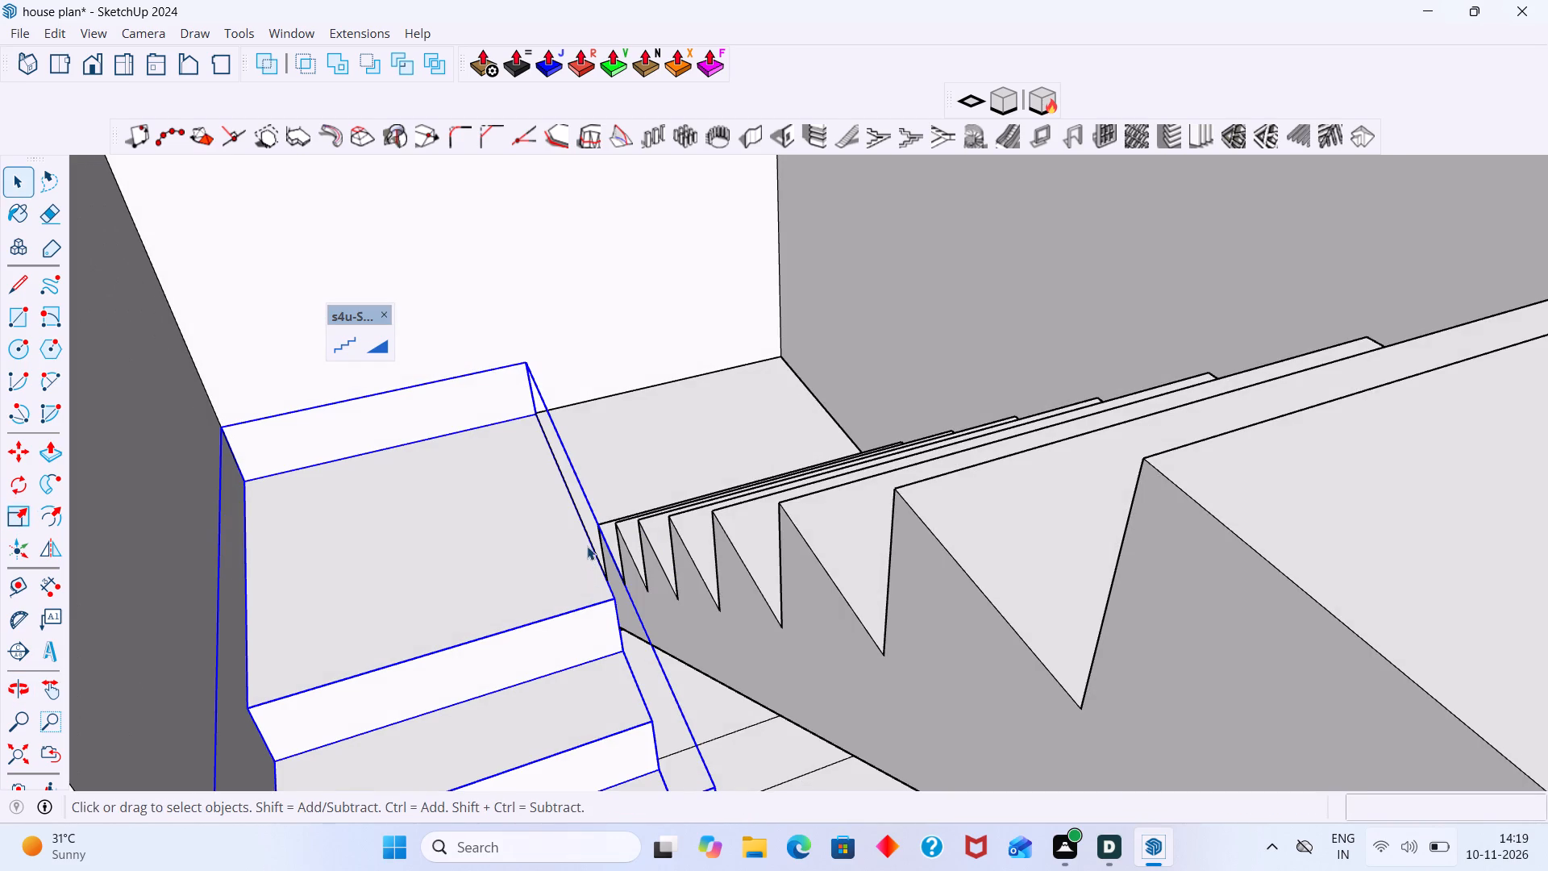
# Scale the shorter flight vertically by 1.02 once more to close the gap at the longer flight's landing edge.
pyautogui.press('s')
pyautogui.scroll(3, 598, 516)
pyautogui.moveTo(598, 552); pyautogui.dragTo(734, 518, button='middle')
pyautogui.scroll(6, 773, 505)
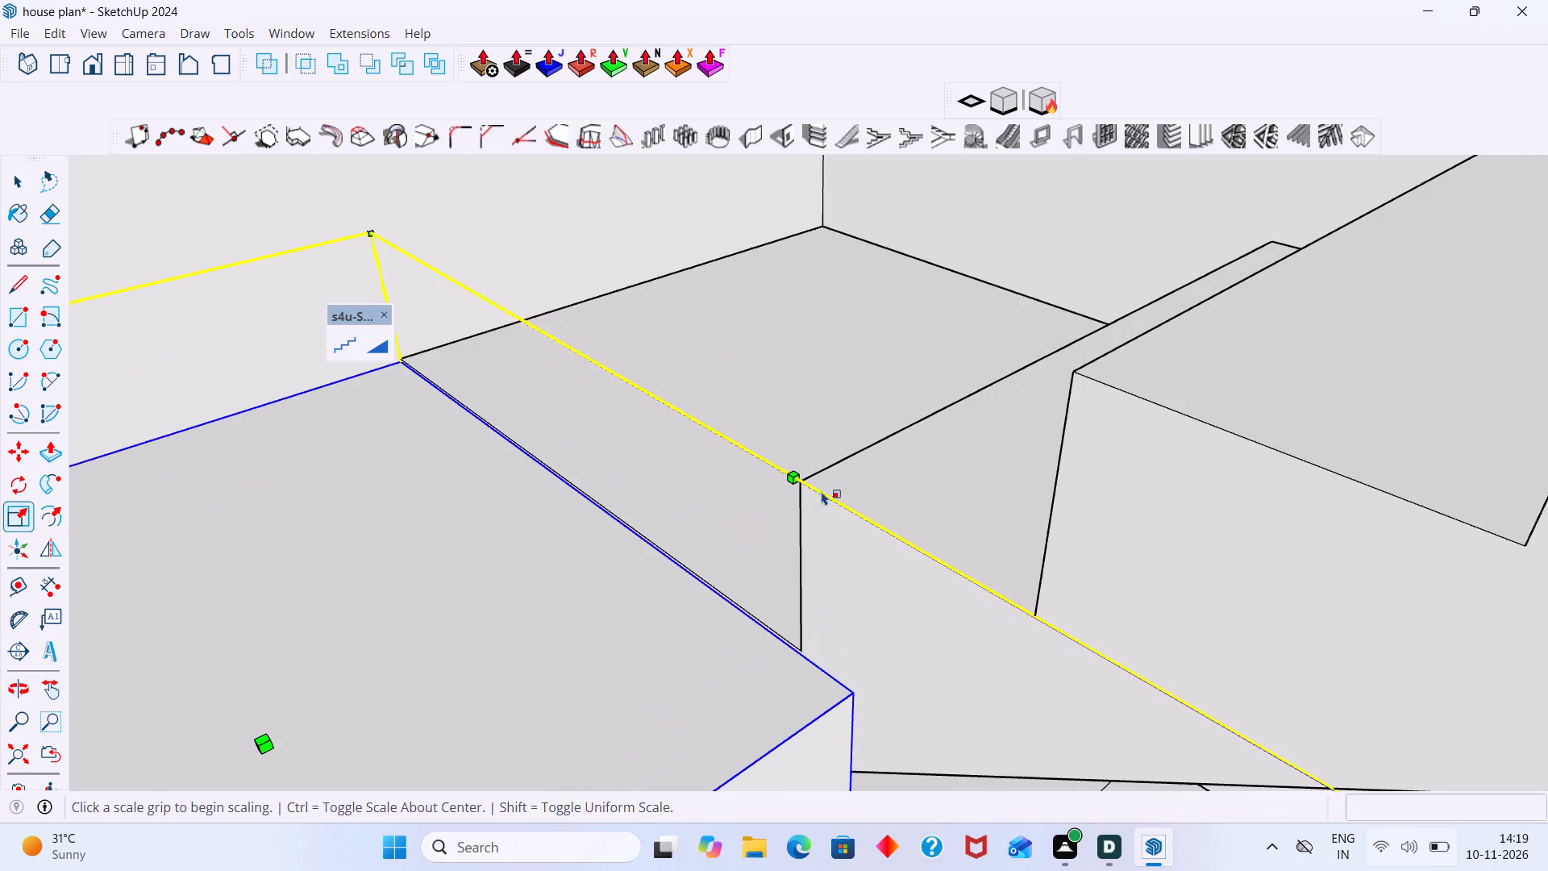
pyautogui.click(791, 473)
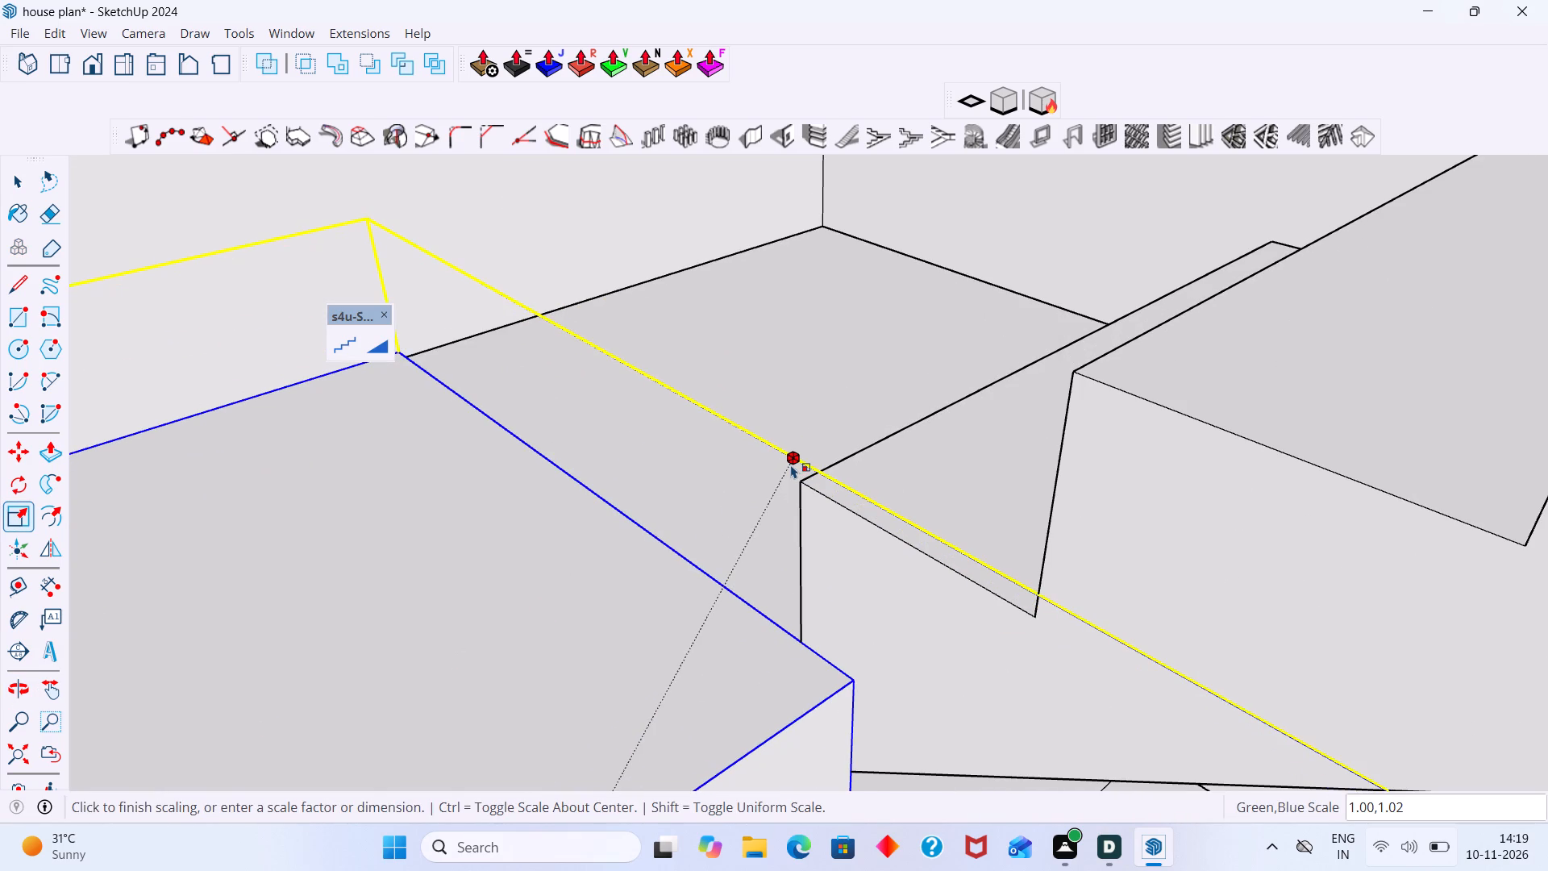
pyautogui.click(791, 465)
pyautogui.press('space')
pyautogui.scroll(15, 784, 665)
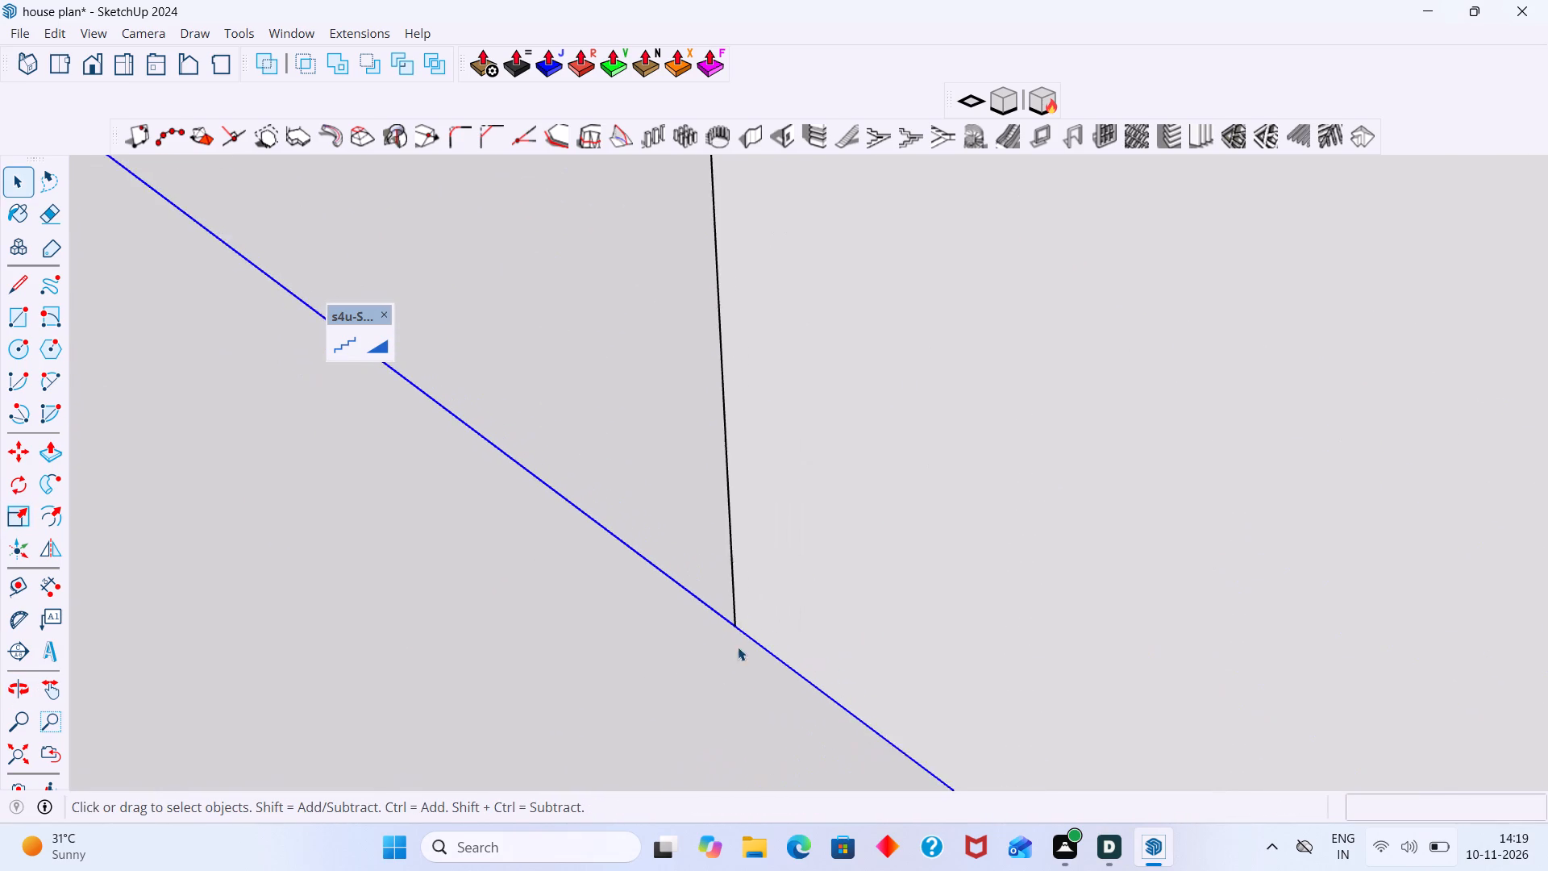
pyautogui.scroll(7, 738, 647)
pyautogui.scroll(-20, 700, 583)
pyautogui.scroll(-20, 700, 583)
pyautogui.scroll(-4, 700, 583)
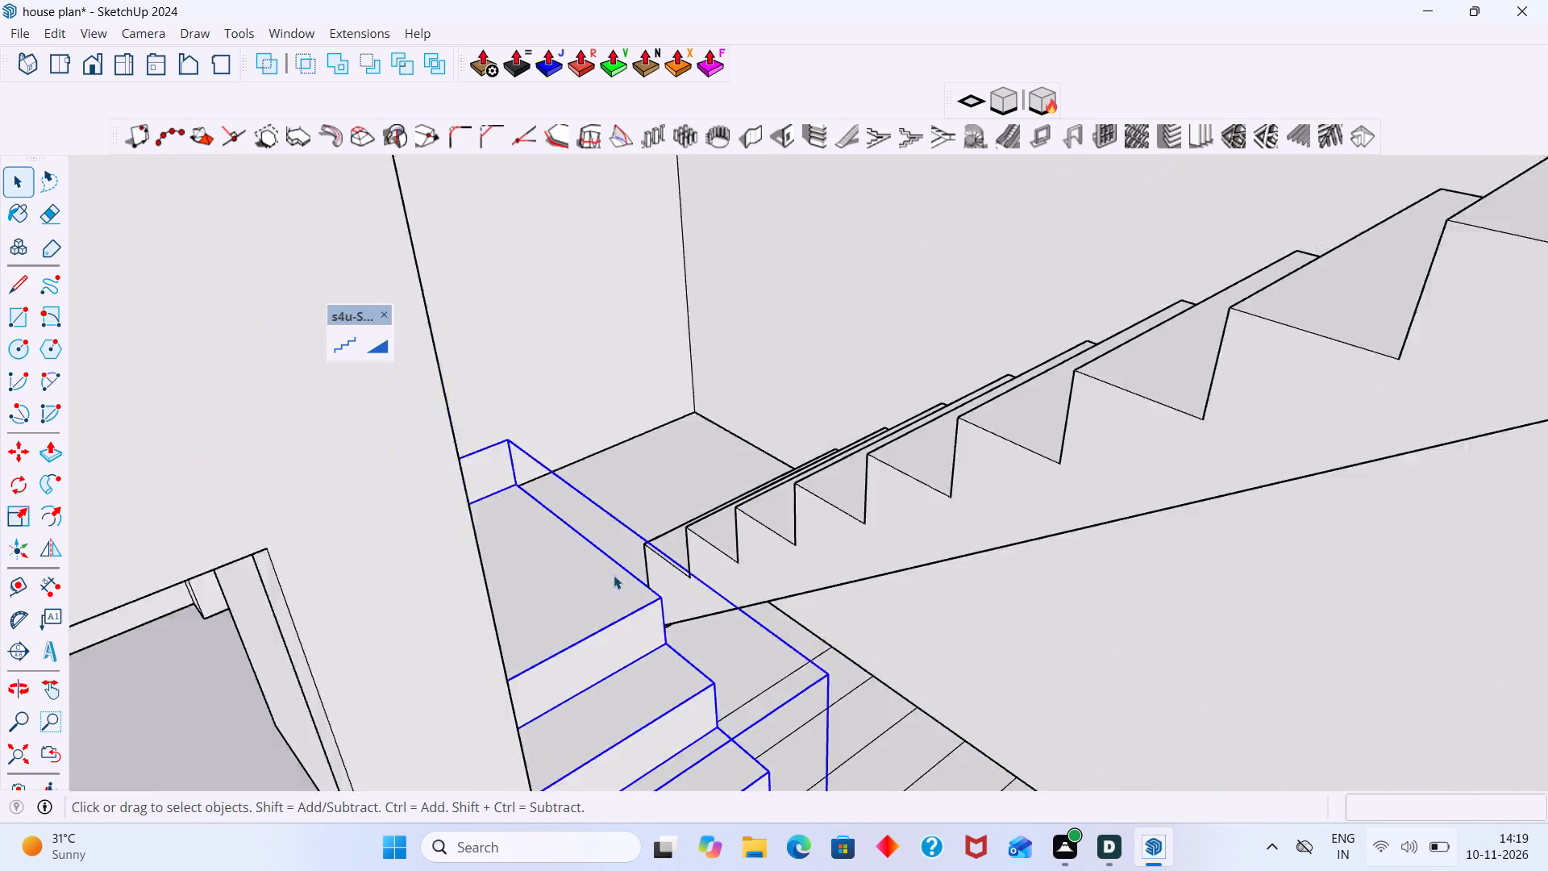
pyautogui.scroll(-8, 614, 575)
pyautogui.moveTo(1138, 162); pyautogui.dragTo(1140, 169)
# Delete the leftover flat tread faces on the floor beneath the longer flight, beside the shorter flight.
pyautogui.scroll(-2, 1105, 217)
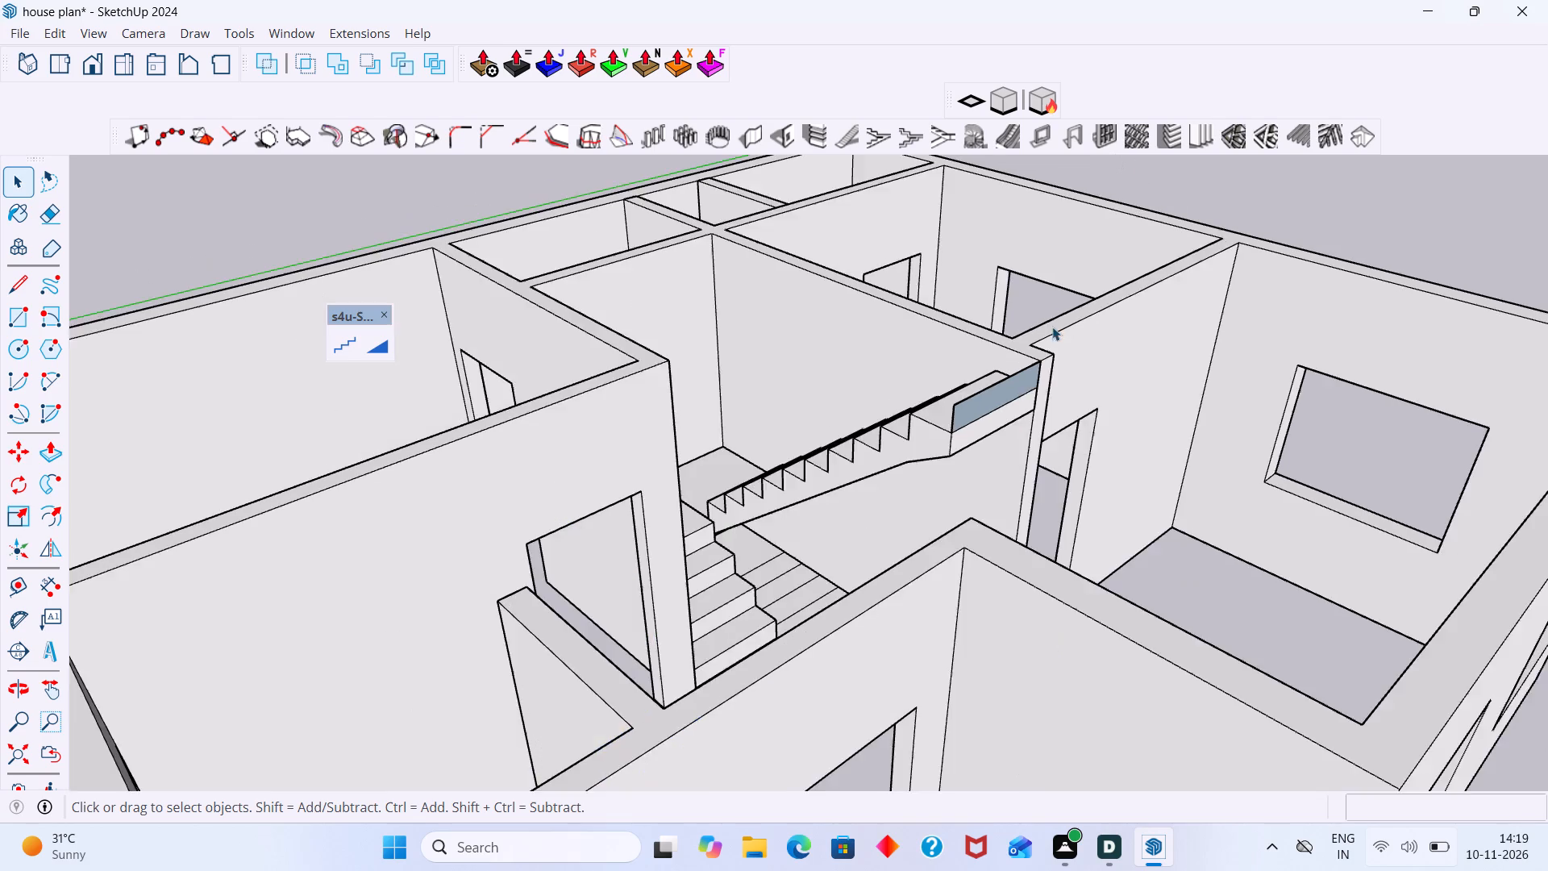
pyautogui.moveTo(1020, 327); pyautogui.dragTo(739, 392, button='middle')
pyautogui.scroll(10, 639, 518)
pyautogui.moveTo(672, 577); pyautogui.dragTo(579, 515, button='middle')
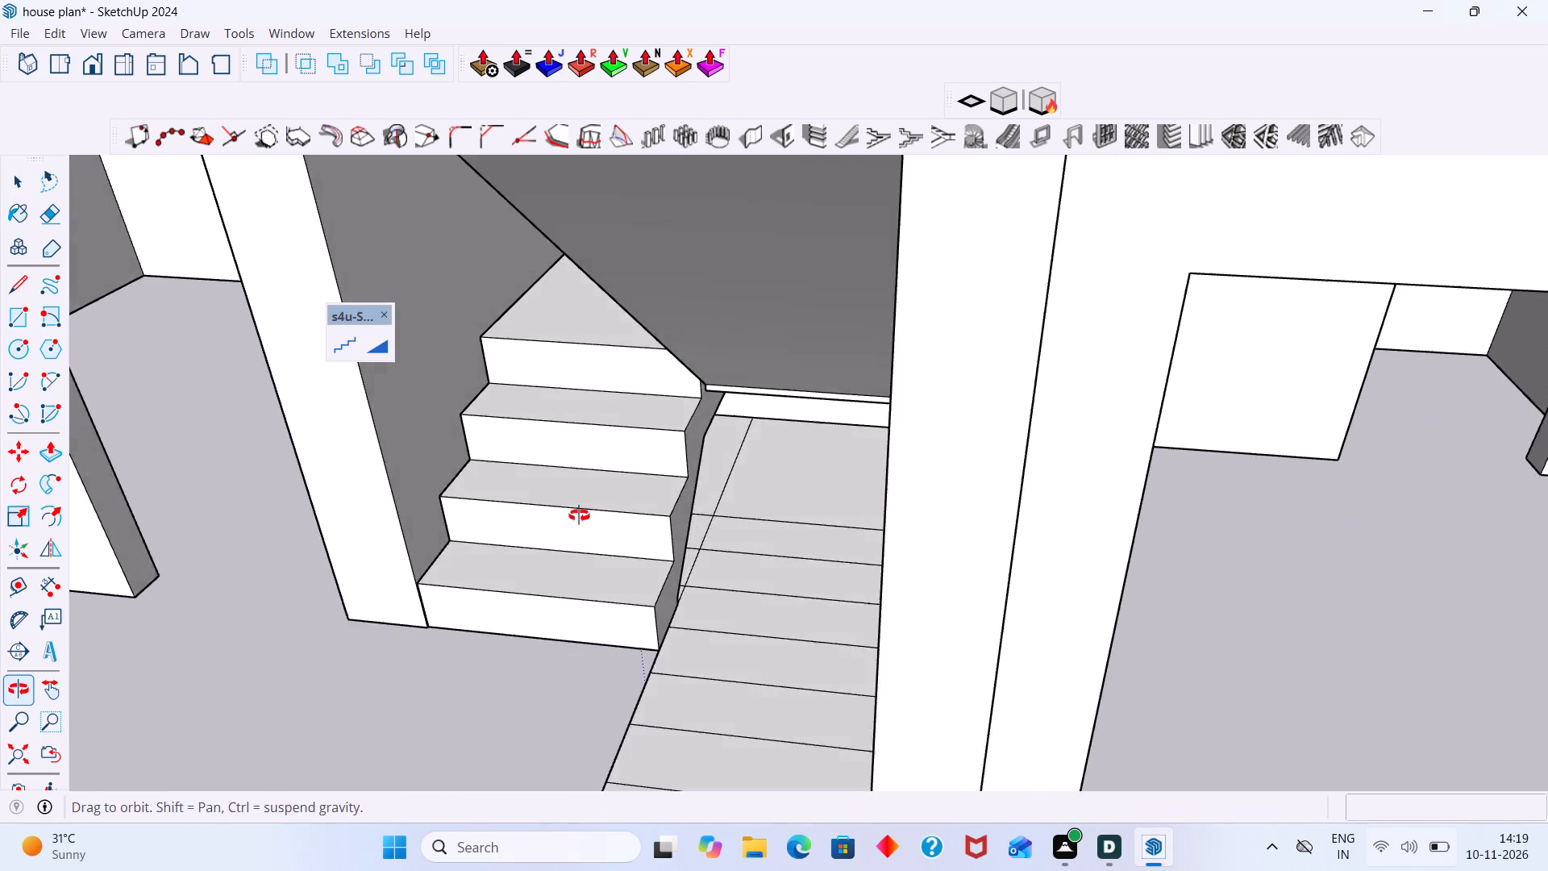
pyautogui.moveTo(579, 515); pyautogui.dragTo(572, 515, button='middle')
pyautogui.scroll(10, 631, 510)
pyautogui.moveTo(773, 556); pyautogui.dragTo(765, 498)
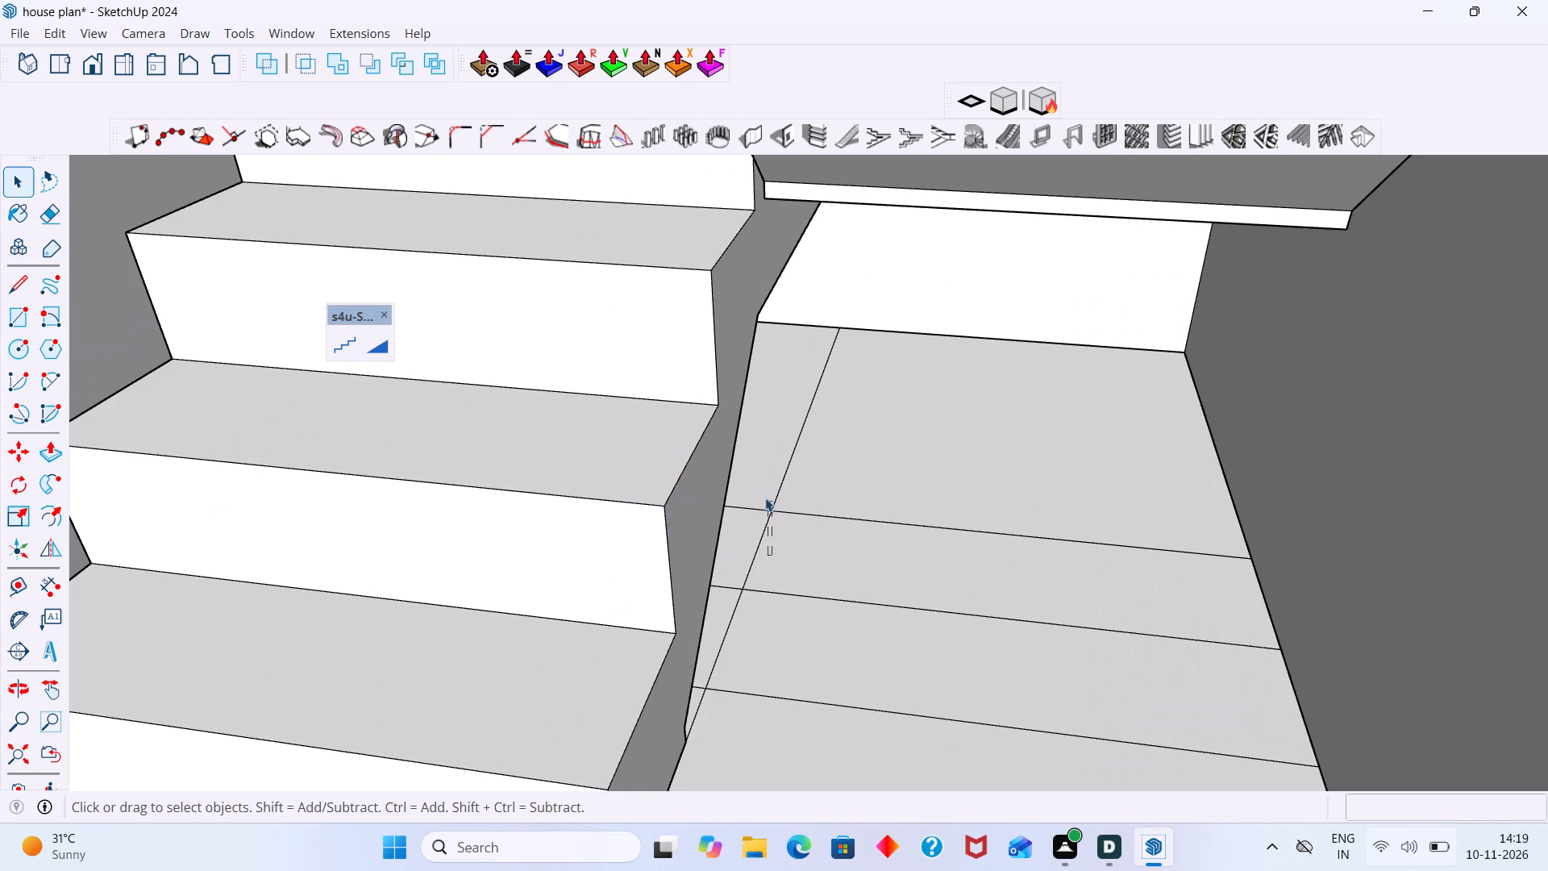
pyautogui.moveTo(765, 498); pyautogui.dragTo(764, 498)
pyautogui.press('Delete')
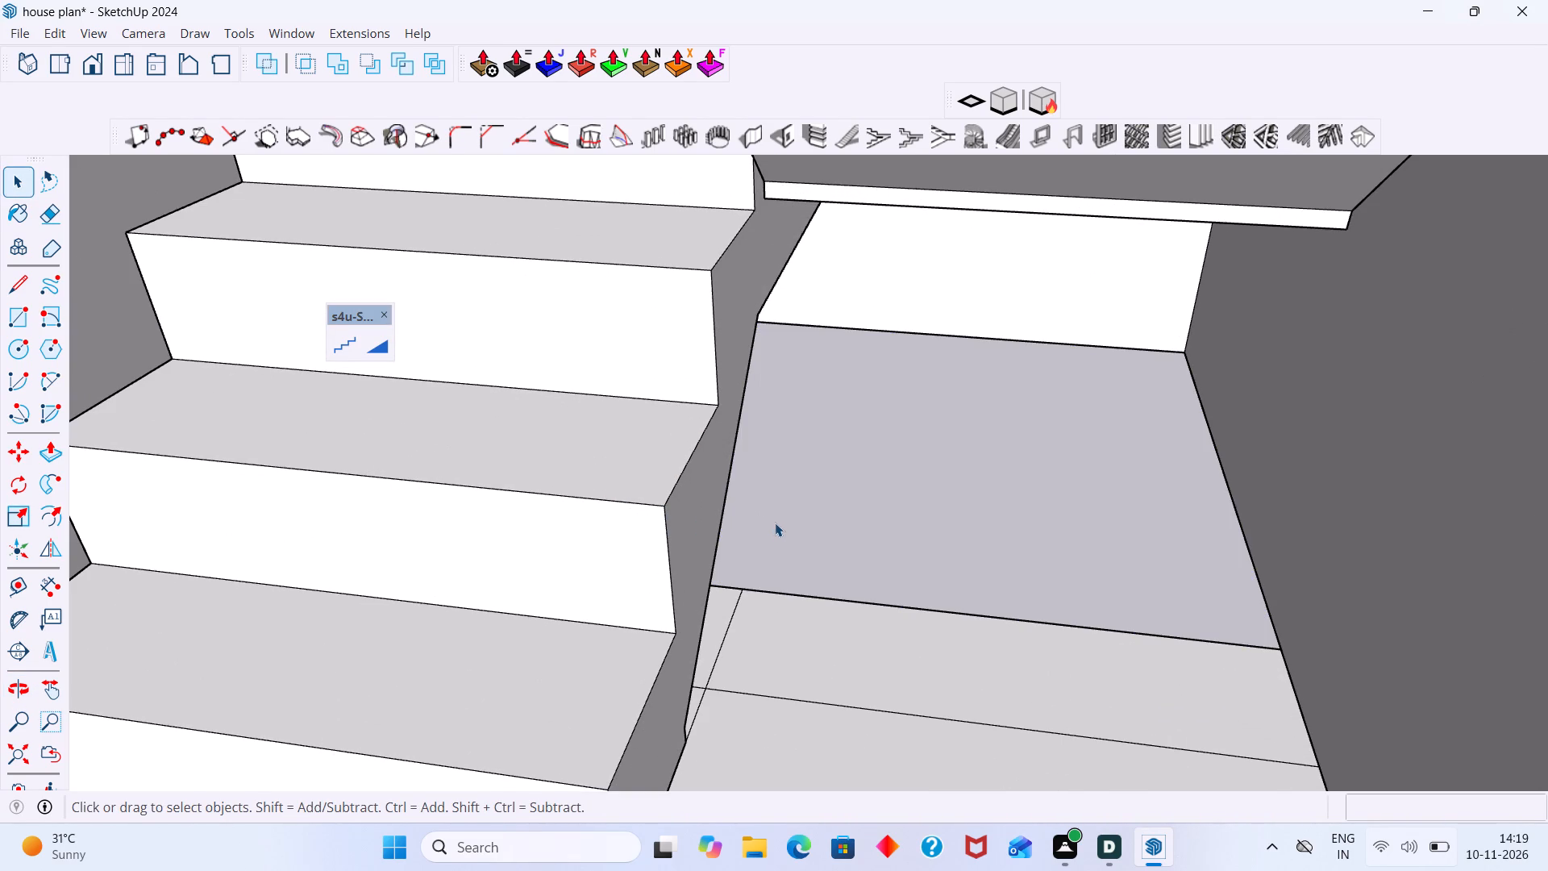
# Erase the adjacent leftover tread lines and the small stray pieces along the shorter flight's side.
pyautogui.press('e')
pyautogui.moveTo(951, 523); pyautogui.dragTo(938, 758)
pyautogui.moveTo(825, 666); pyautogui.dragTo(731, 619)
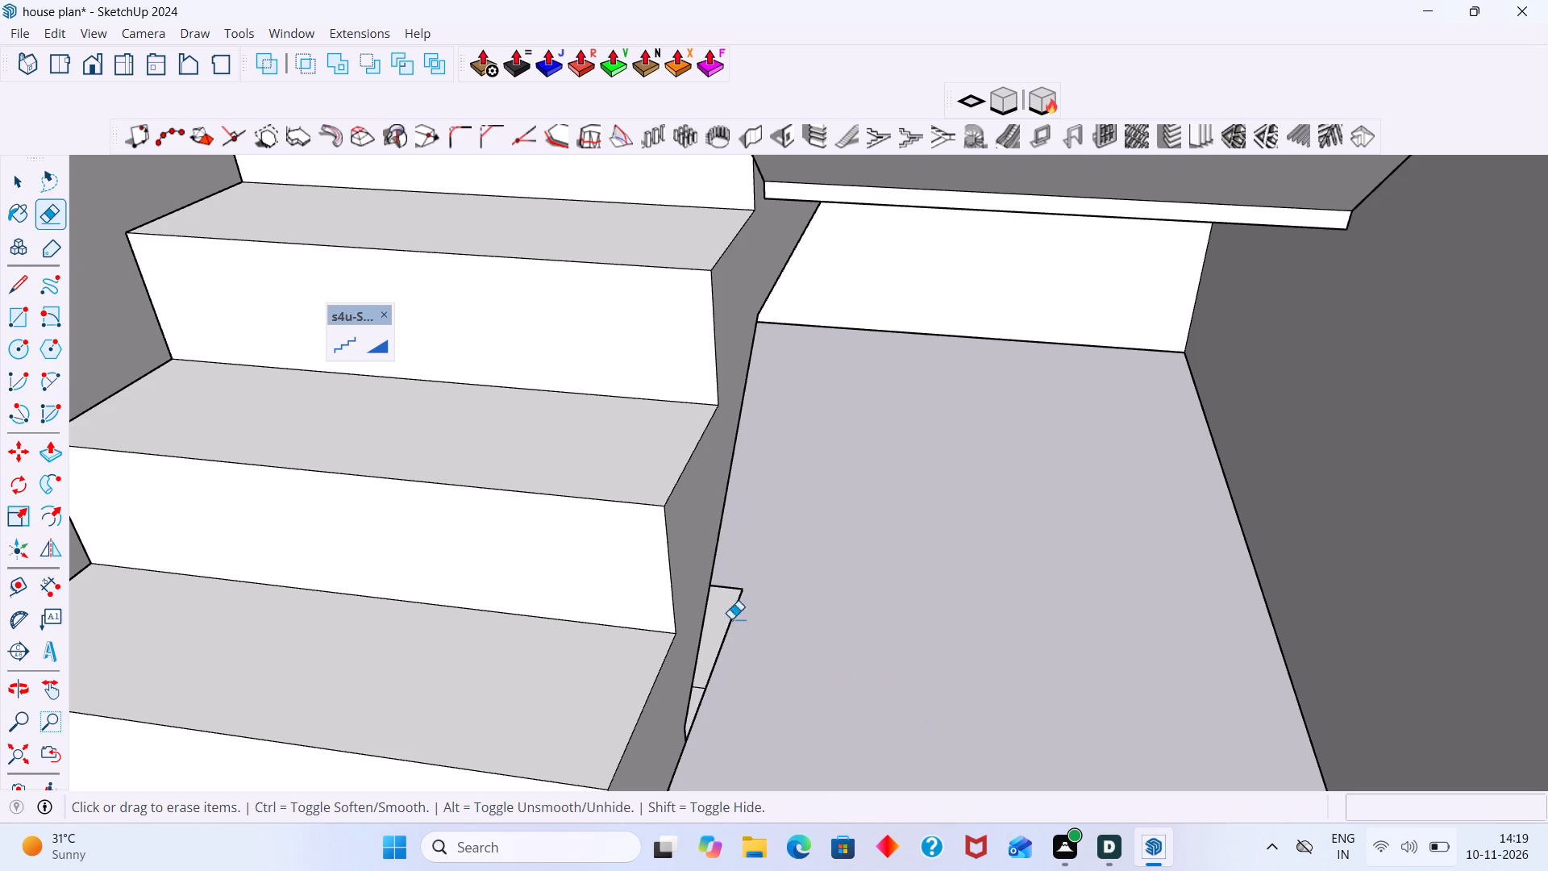
pyautogui.moveTo(731, 619); pyautogui.dragTo(726, 611)
pyautogui.moveTo(734, 617); pyautogui.dragTo(685, 573, button='middle')
pyautogui.scroll(2, 655, 560)
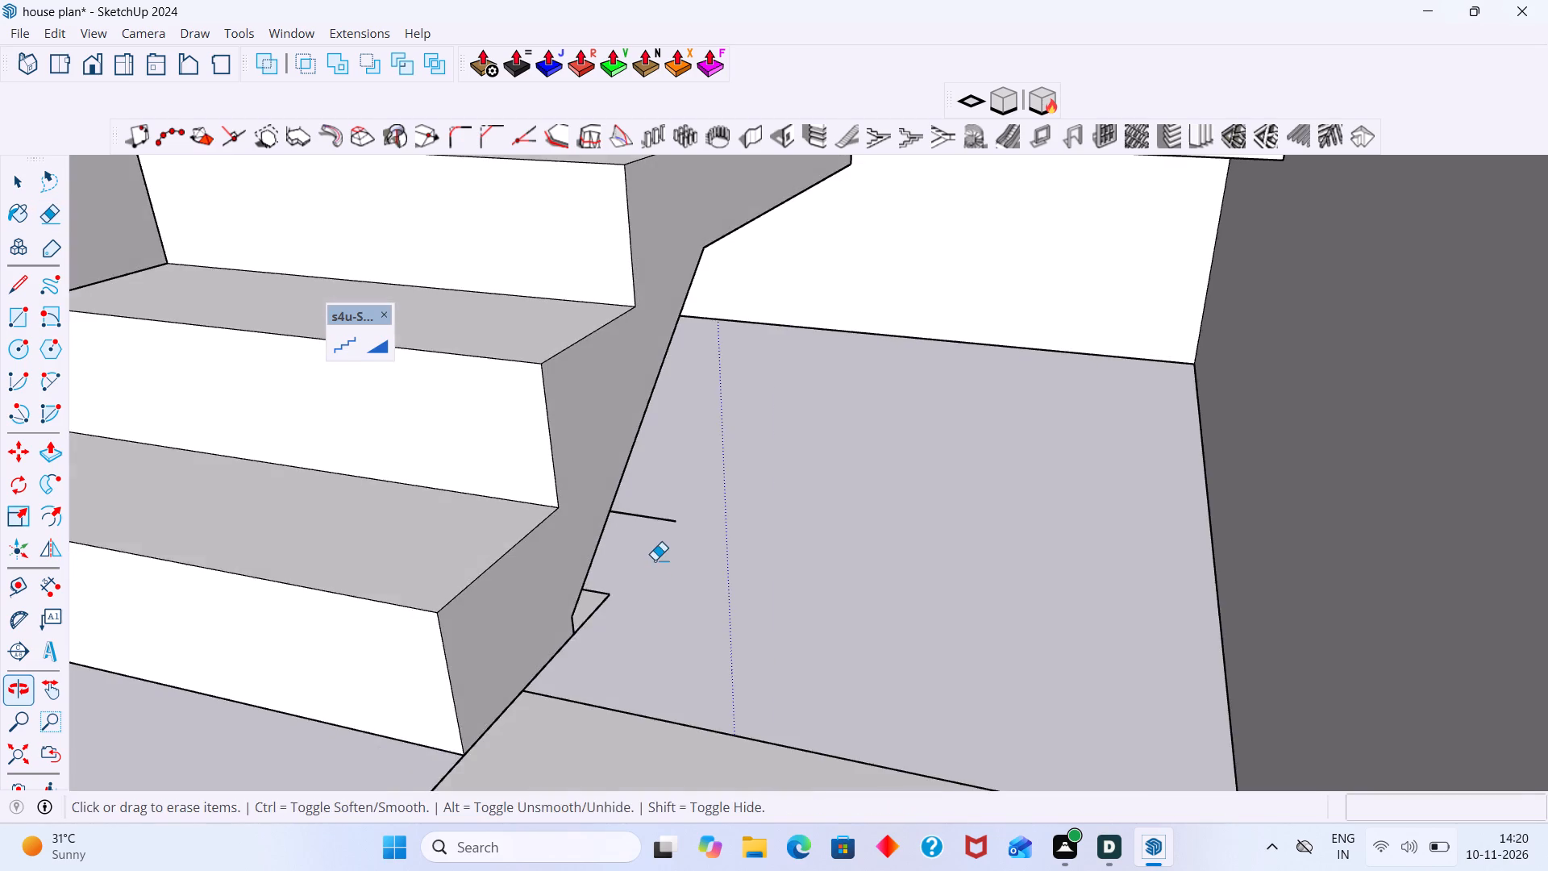
pyautogui.scroll(5, 655, 560)
pyautogui.moveTo(668, 555); pyautogui.dragTo(573, 580, button='middle')
pyautogui.moveTo(563, 480); pyautogui.dragTo(327, 646)
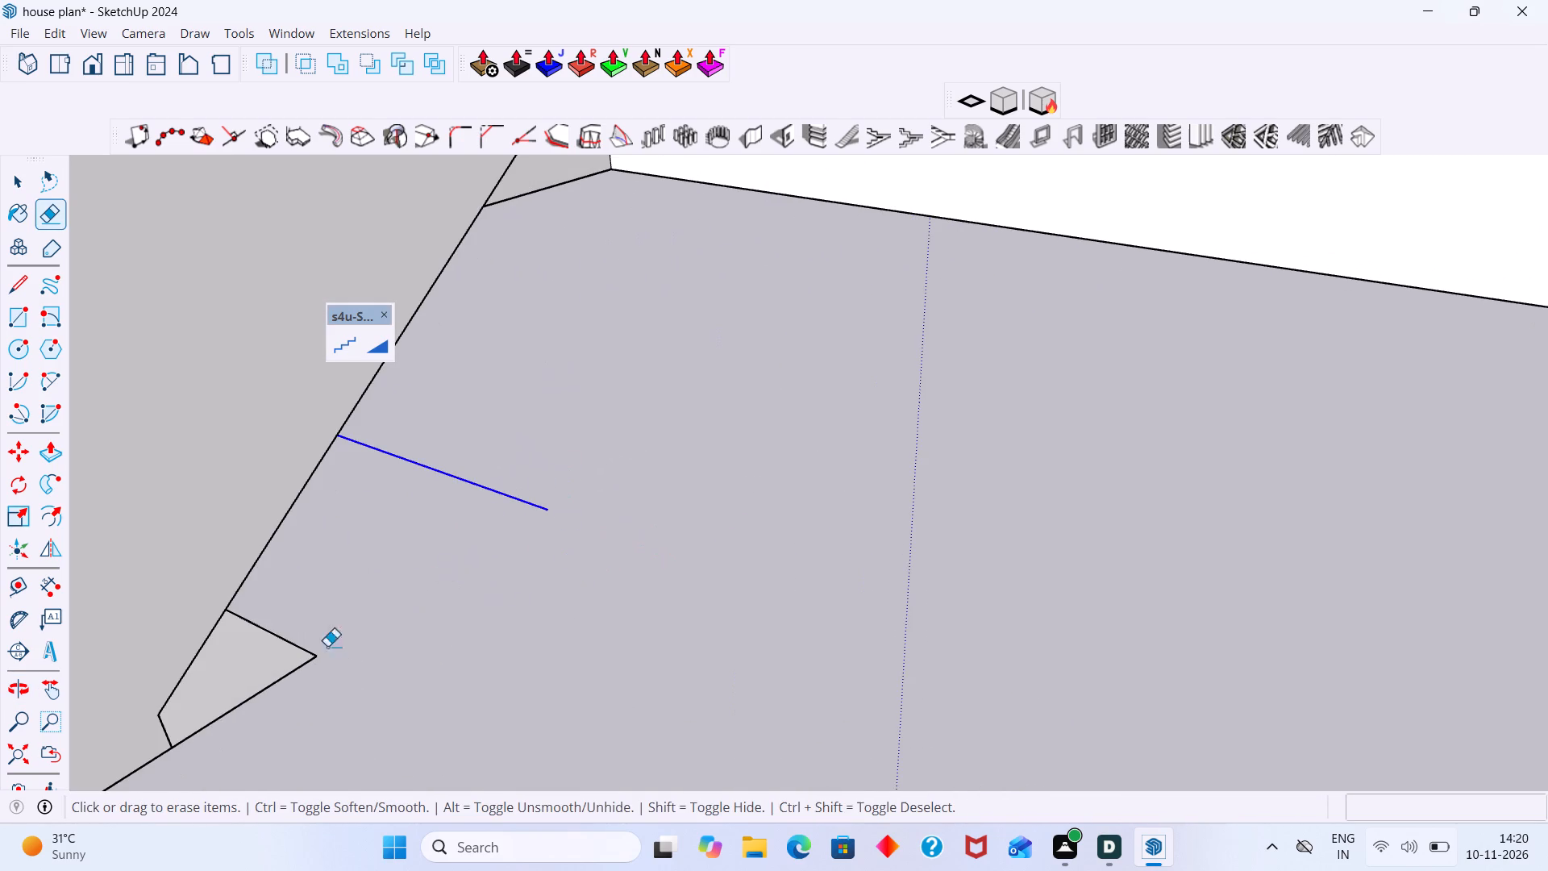
pyautogui.moveTo(327, 646); pyautogui.dragTo(257, 694)
# Erase the remaining flat tread outlines on the floor between the shorter flight and the wall's end.
pyautogui.scroll(-13, 240, 687)
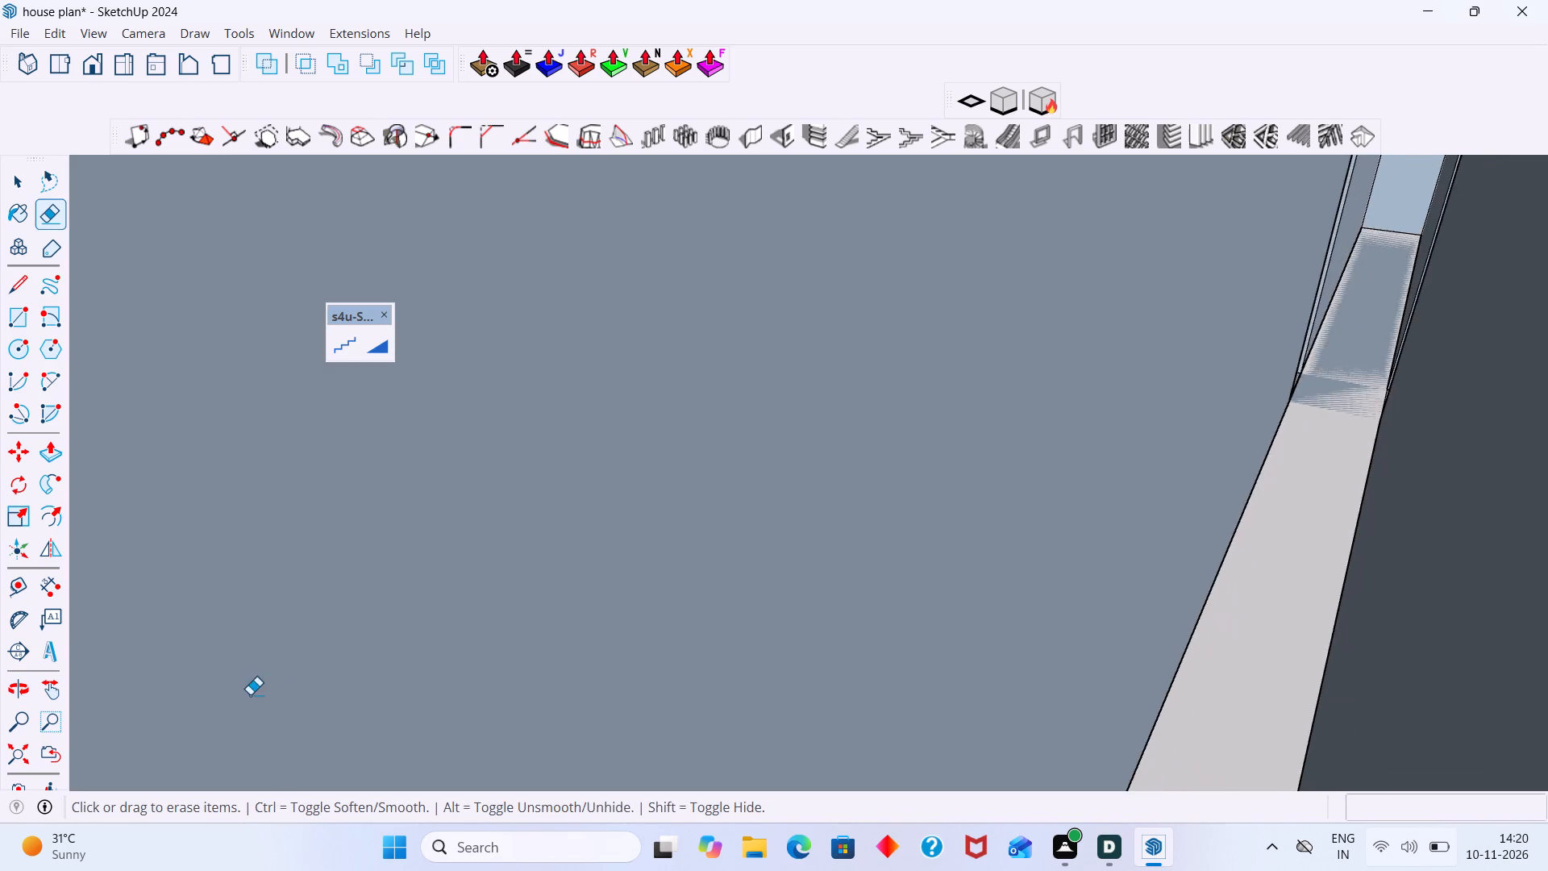
pyautogui.scroll(-3, 250, 694)
pyautogui.click(15, 761)
pyautogui.scroll(-3, 124, 729)
pyautogui.moveTo(279, 702); pyautogui.dragTo(768, 635, button='middle')
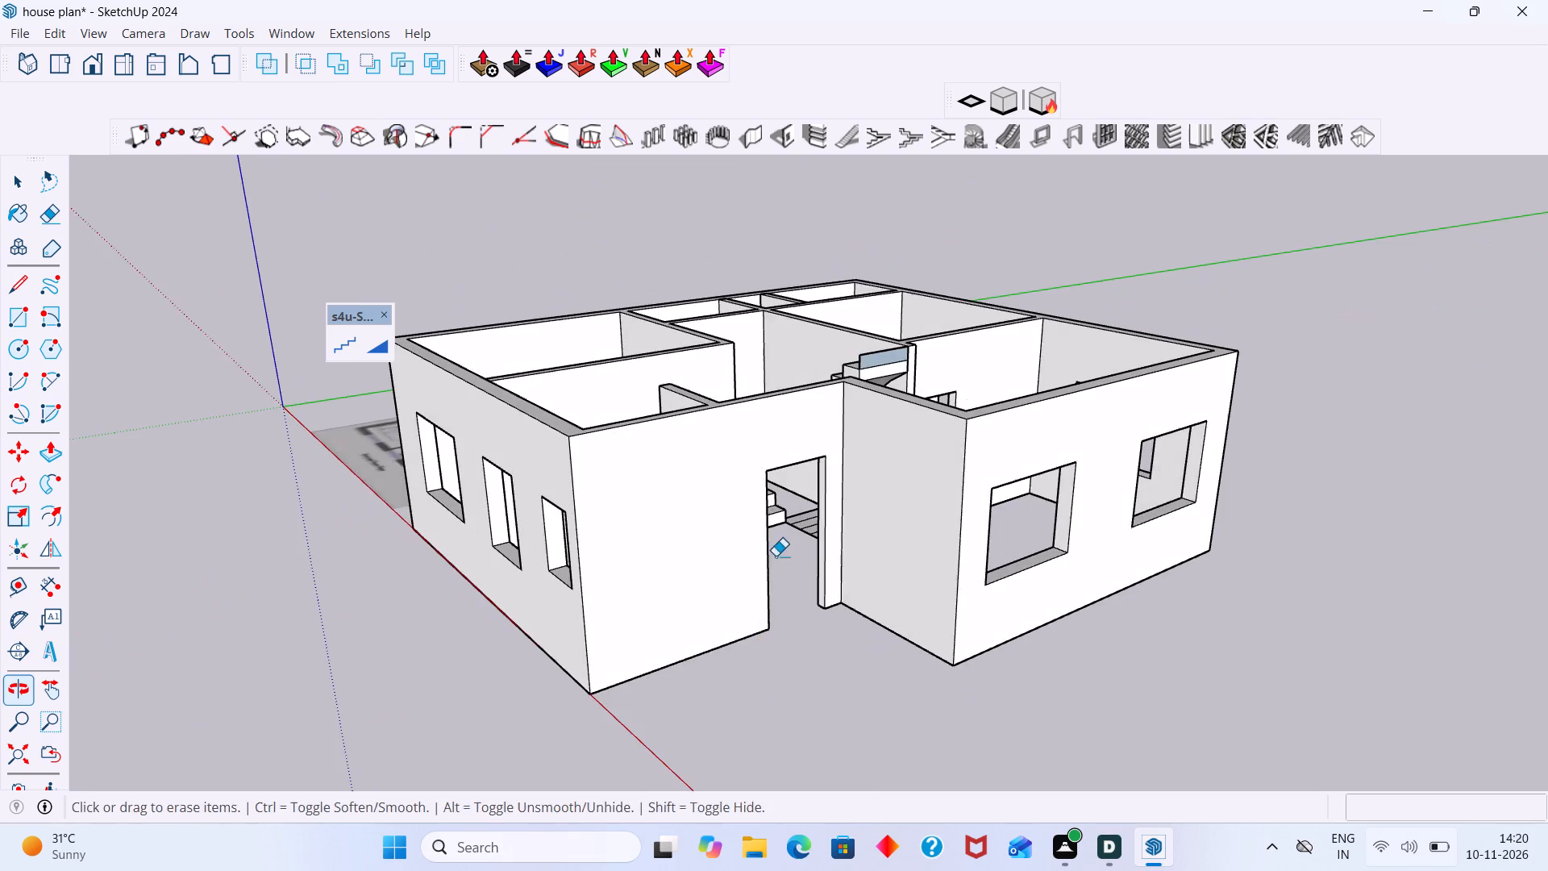
pyautogui.moveTo(776, 556); pyautogui.dragTo(742, 698, button='middle')
pyautogui.scroll(12, 854, 499)
pyautogui.moveTo(863, 660); pyautogui.dragTo(812, 744, button='middle')
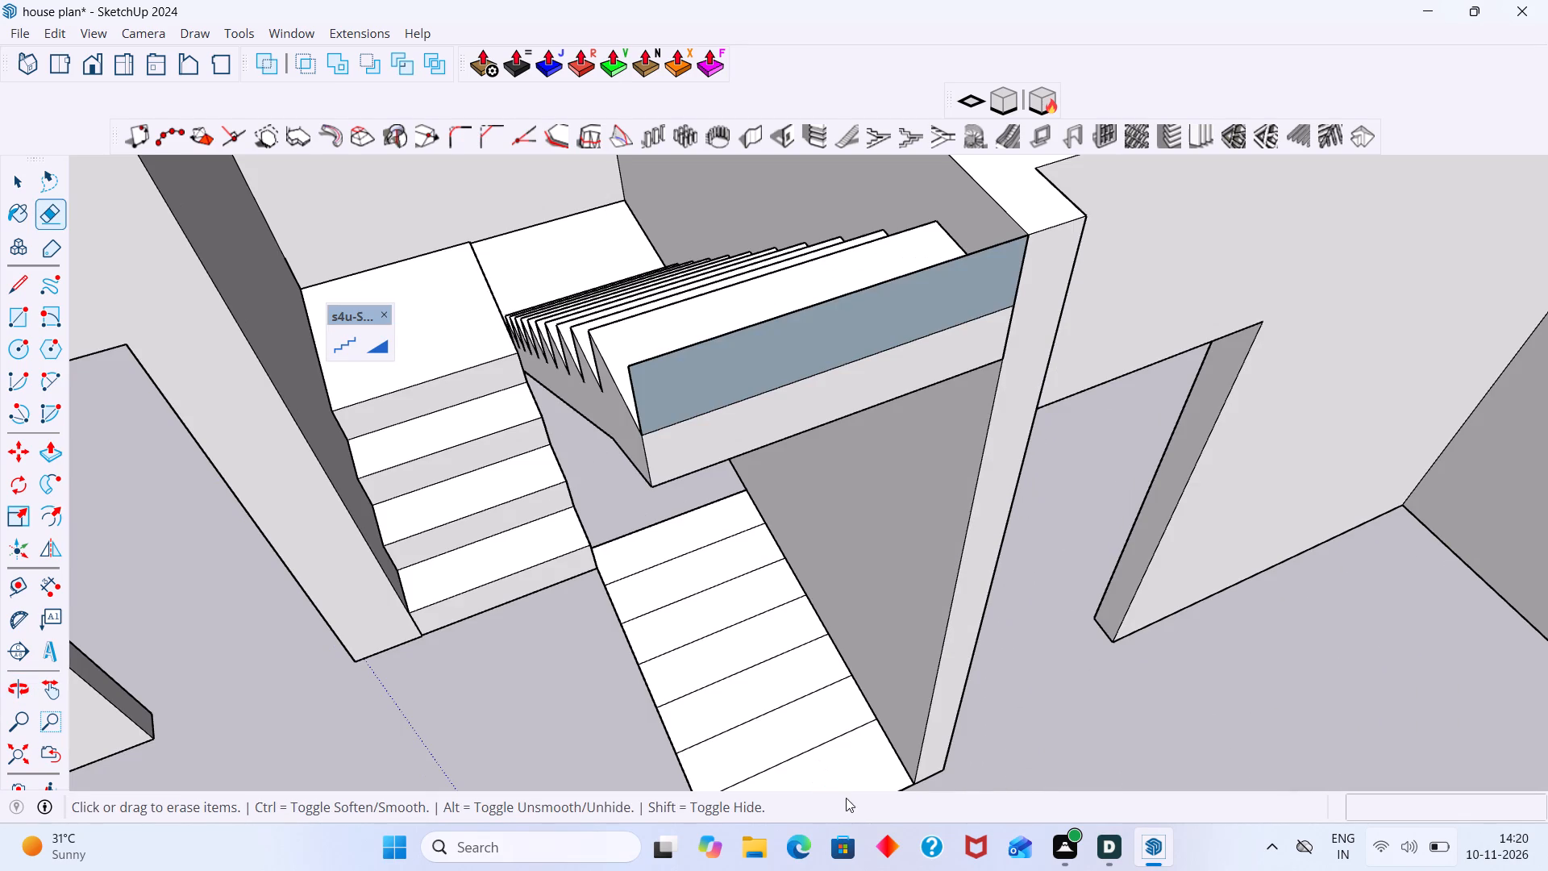
pyautogui.moveTo(844, 746); pyautogui.dragTo(682, 523)
pyautogui.moveTo(682, 523); pyautogui.dragTo(671, 515)
pyautogui.moveTo(674, 567); pyautogui.dragTo(644, 681)
pyautogui.scroll(-2, 655, 656)
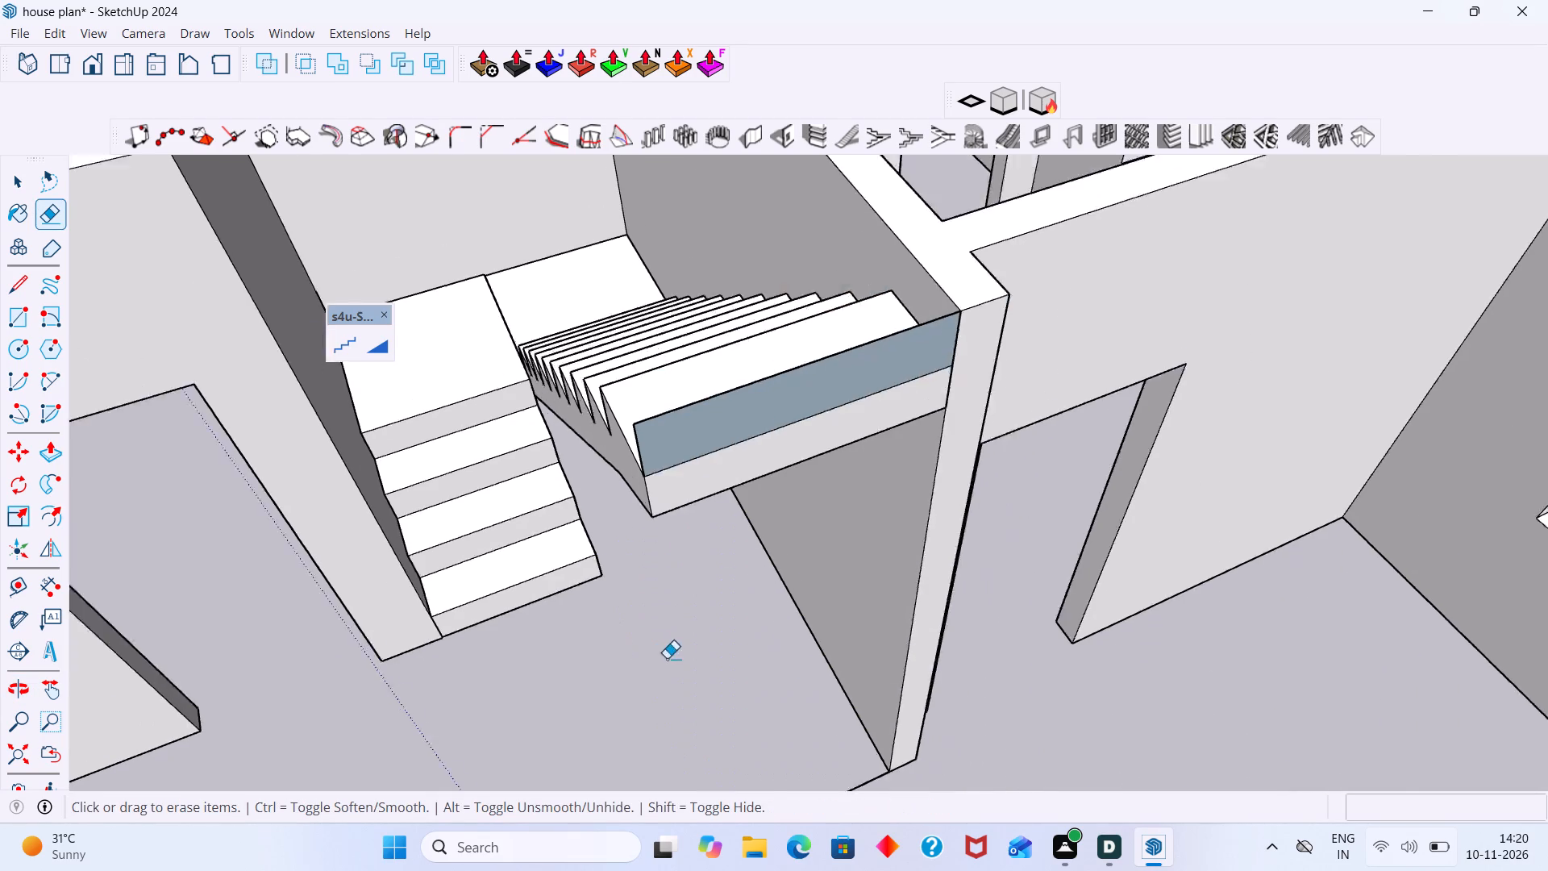
pyautogui.scroll(-3, 667, 658)
pyautogui.moveTo(693, 648); pyautogui.dragTo(842, 640, button='middle')
pyautogui.scroll(3, 920, 725)
pyautogui.moveTo(928, 725); pyautogui.dragTo(897, 708)
# Examine how the longer flight's top tread and the vertical face above it meet the end of the wall.
pyautogui.scroll(-6, 893, 706)
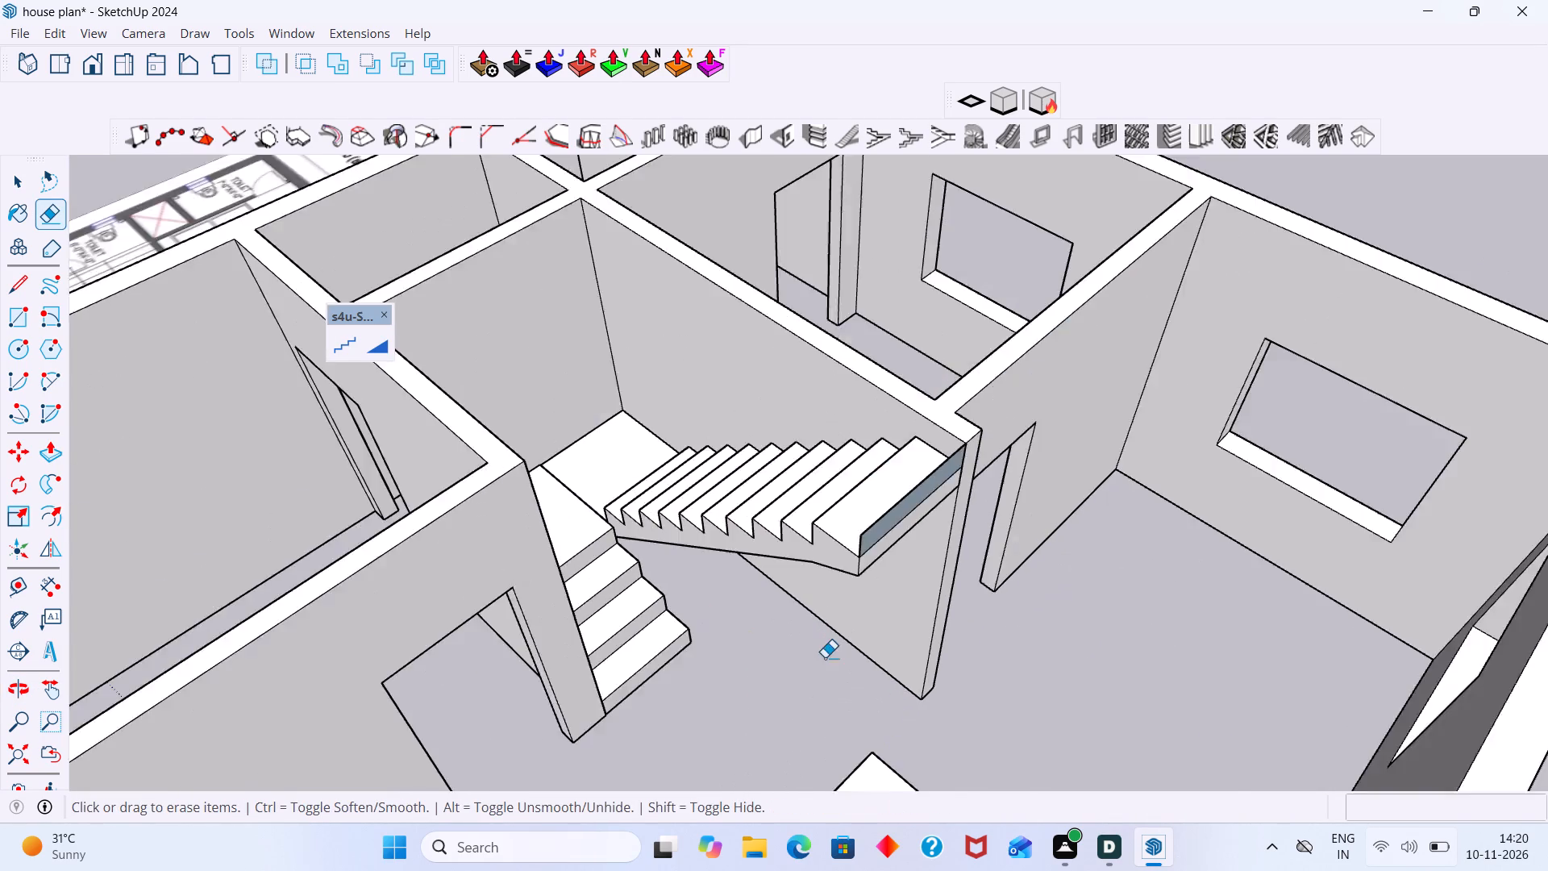
pyautogui.scroll(-1, 825, 657)
pyautogui.moveTo(809, 641); pyautogui.dragTo(743, 579, button='middle')
pyautogui.scroll(11, 846, 490)
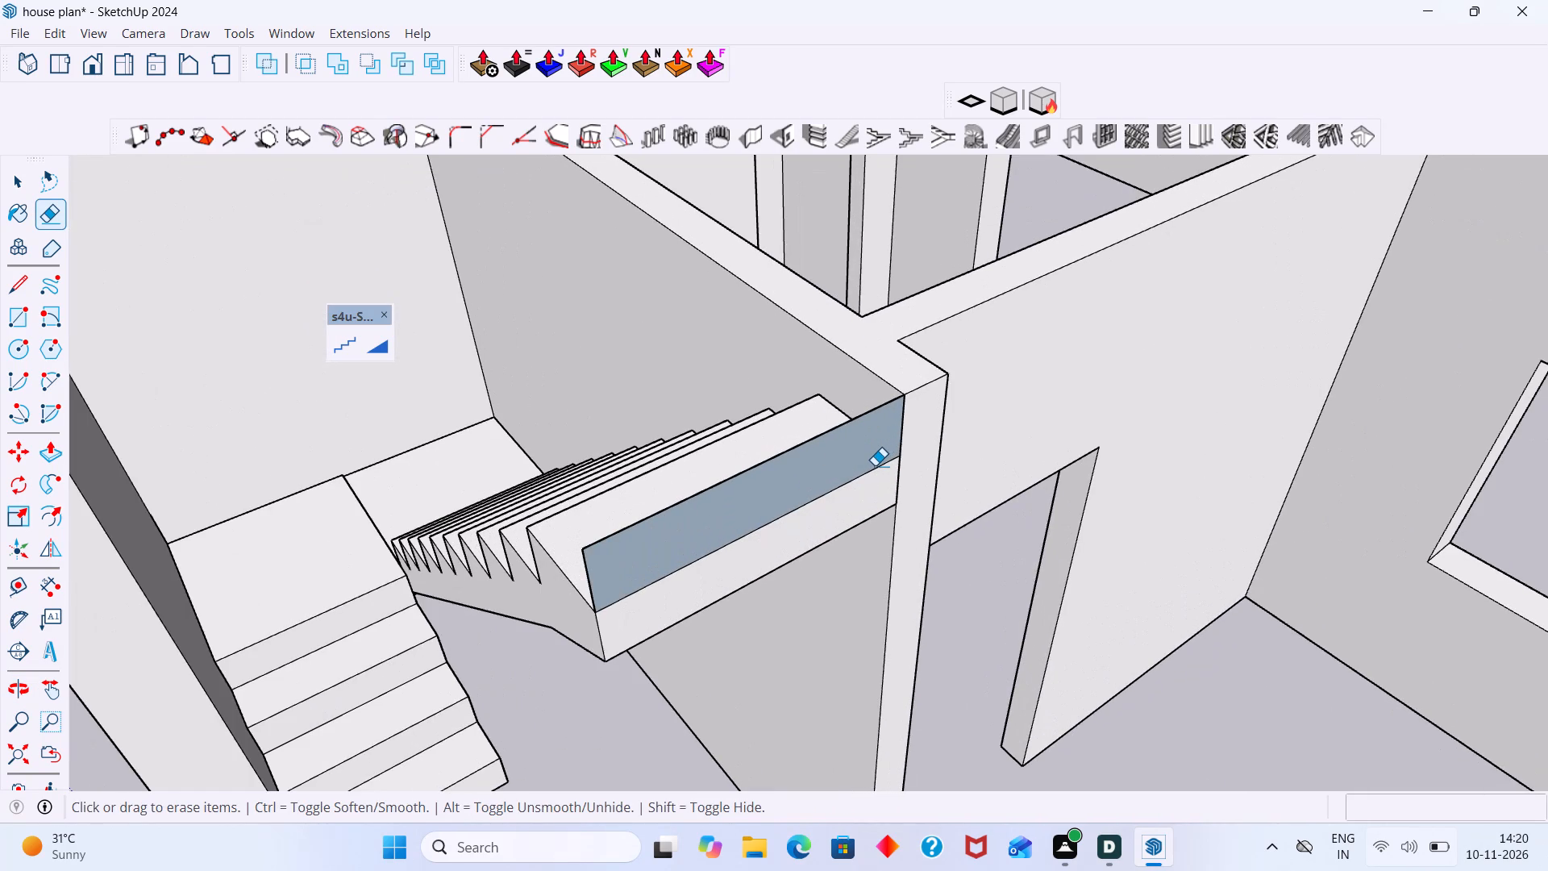
pyautogui.press('space')
pyautogui.moveTo(637, 598); pyautogui.dragTo(1065, 559, button='middle')
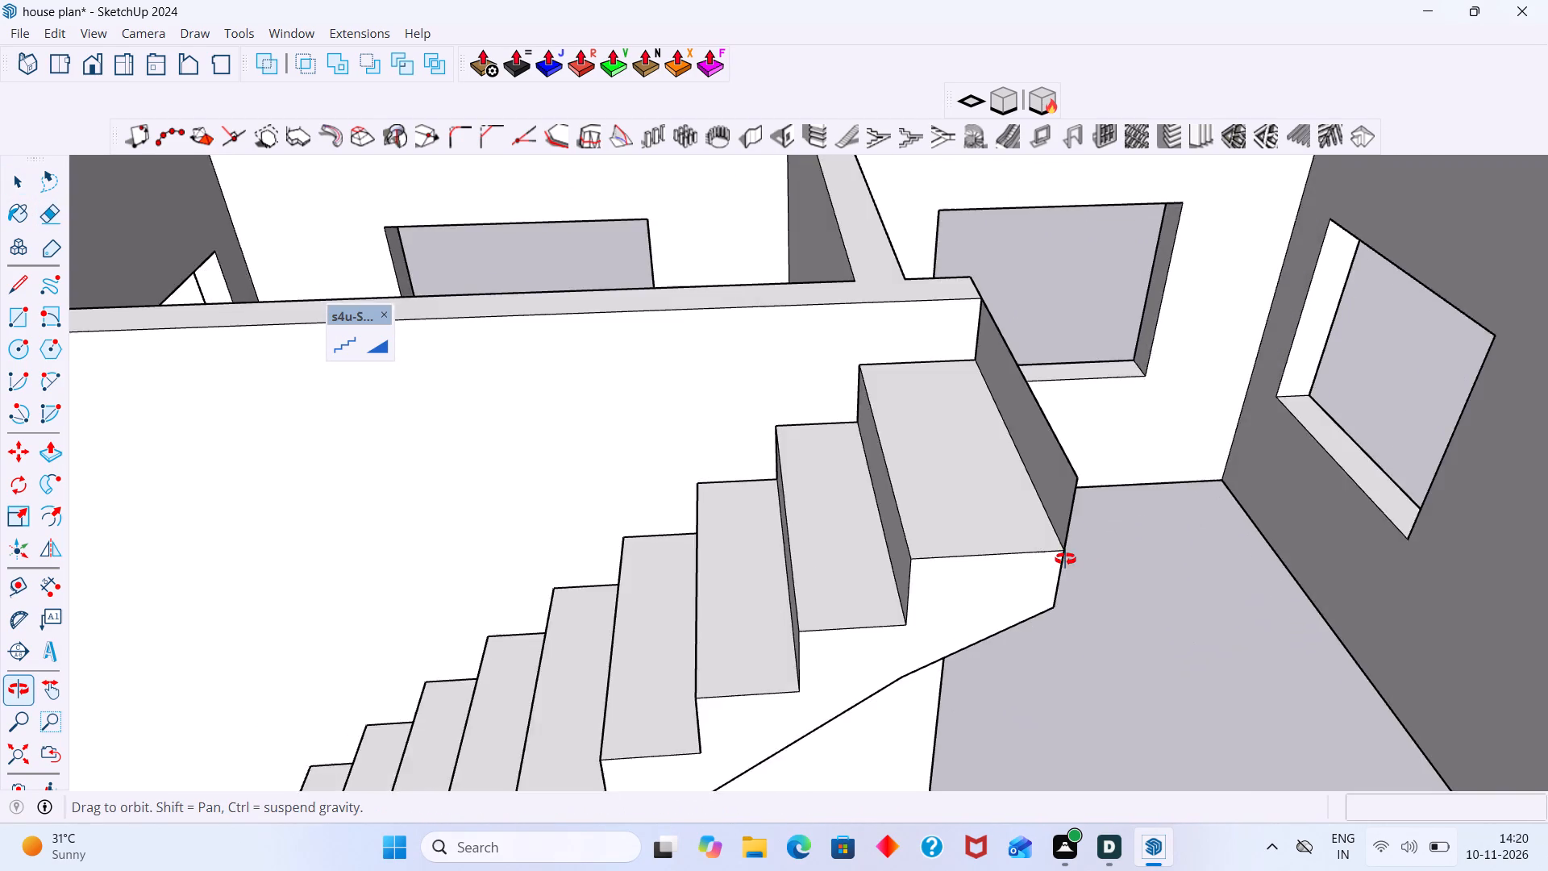
pyautogui.moveTo(1065, 559); pyautogui.dragTo(1035, 556, button='middle')
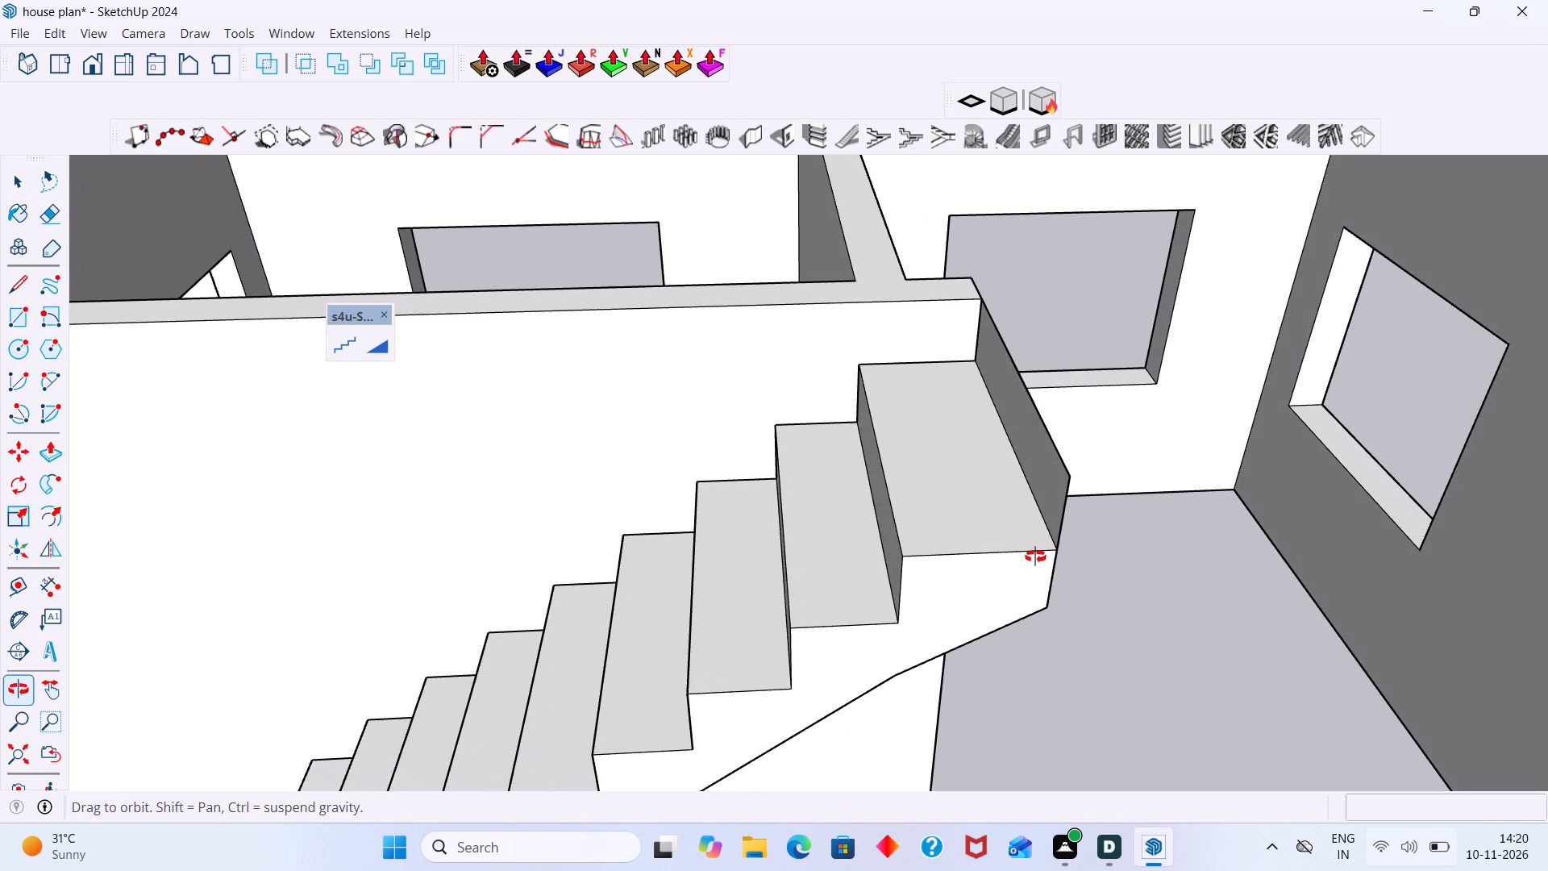
pyautogui.moveTo(1035, 556); pyautogui.dragTo(1018, 556, button='middle')
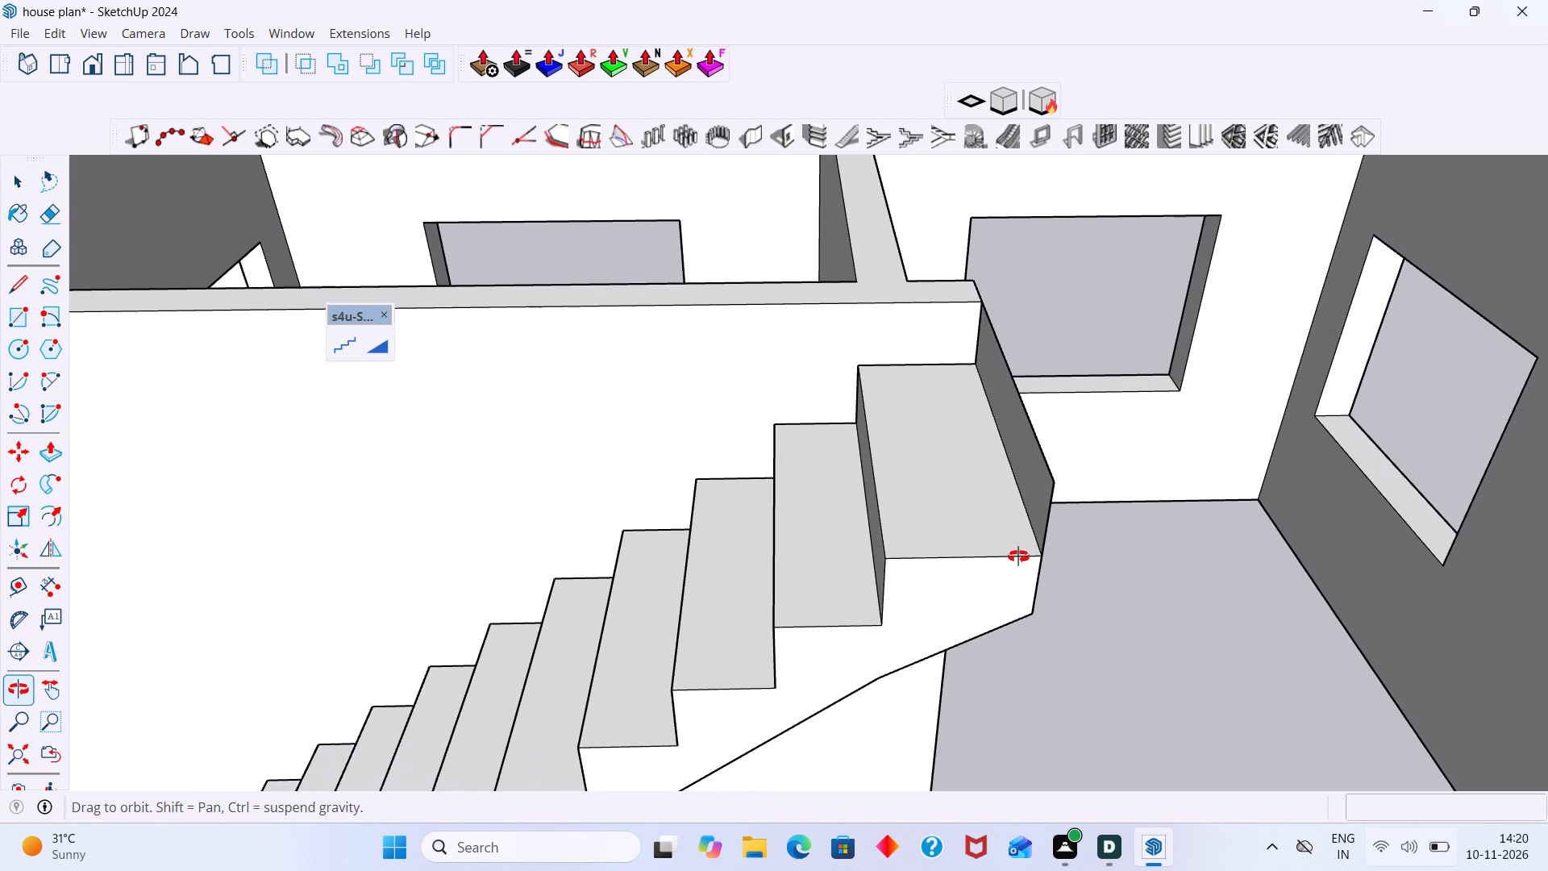
pyautogui.moveTo(1018, 556); pyautogui.dragTo(983, 559, button='middle')
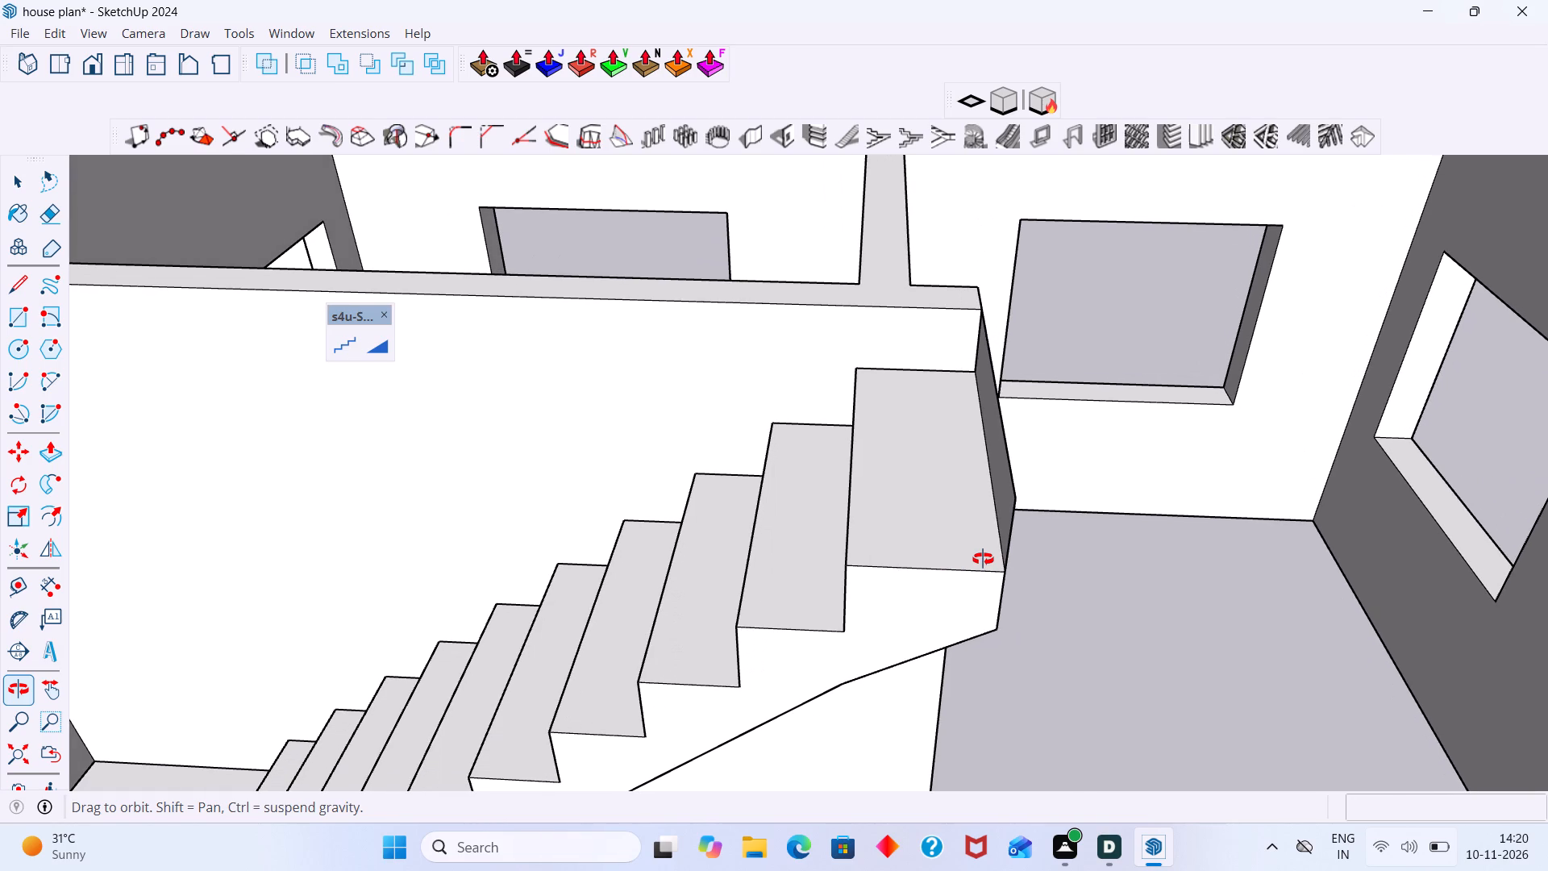
pyautogui.moveTo(983, 559); pyautogui.dragTo(948, 527, button='middle')
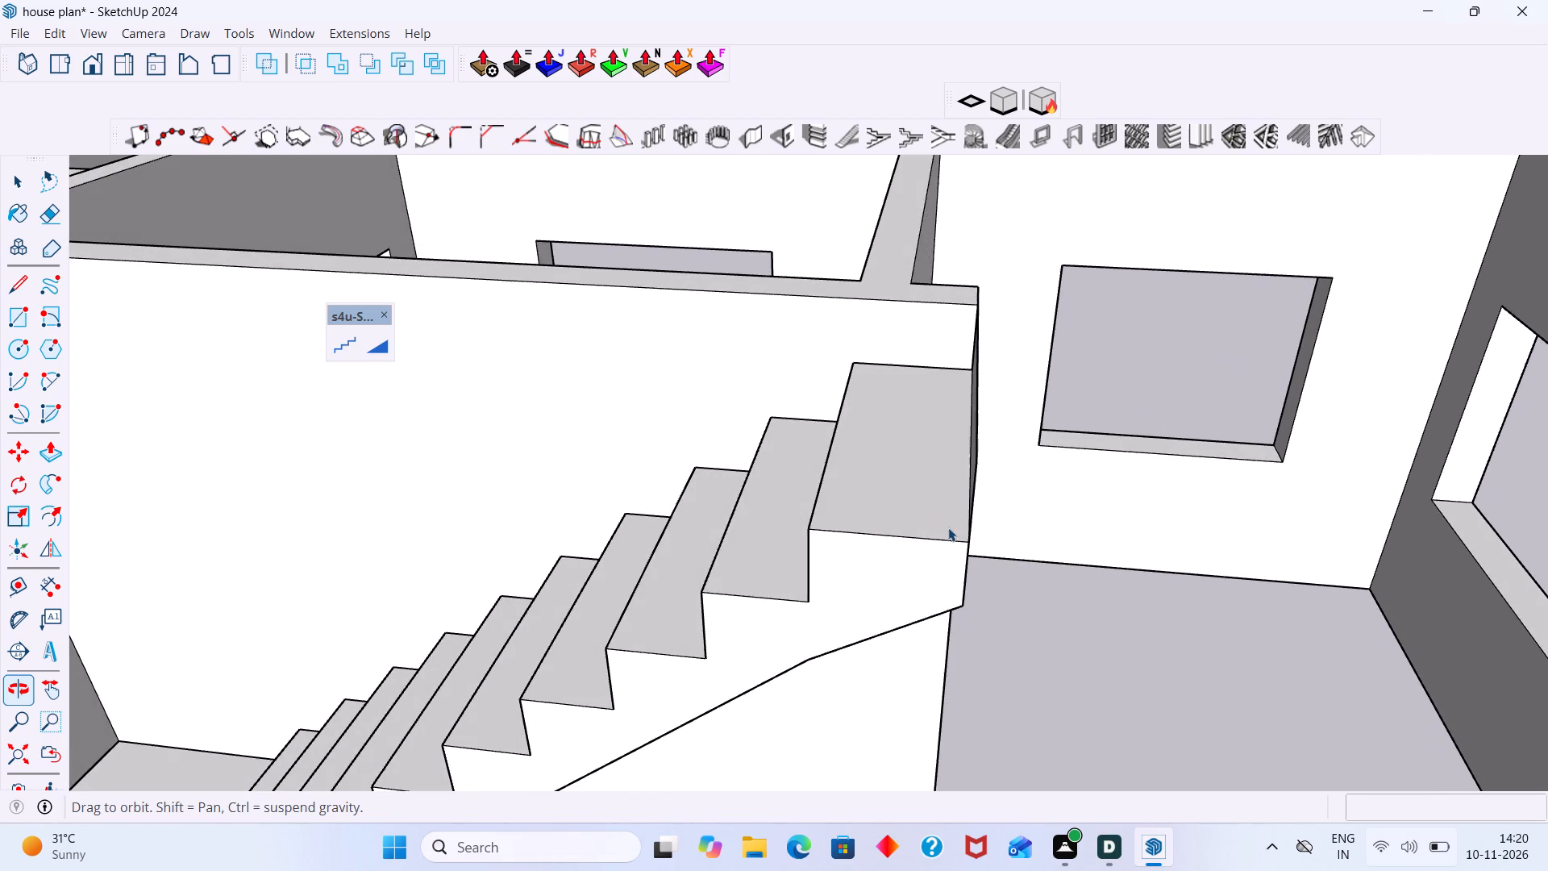
pyautogui.scroll(4, 962, 504)
pyautogui.moveTo(957, 488); pyautogui.dragTo(913, 491, button='middle')
pyautogui.scroll(-8, 843, 501)
pyautogui.scroll(3, 720, 501)
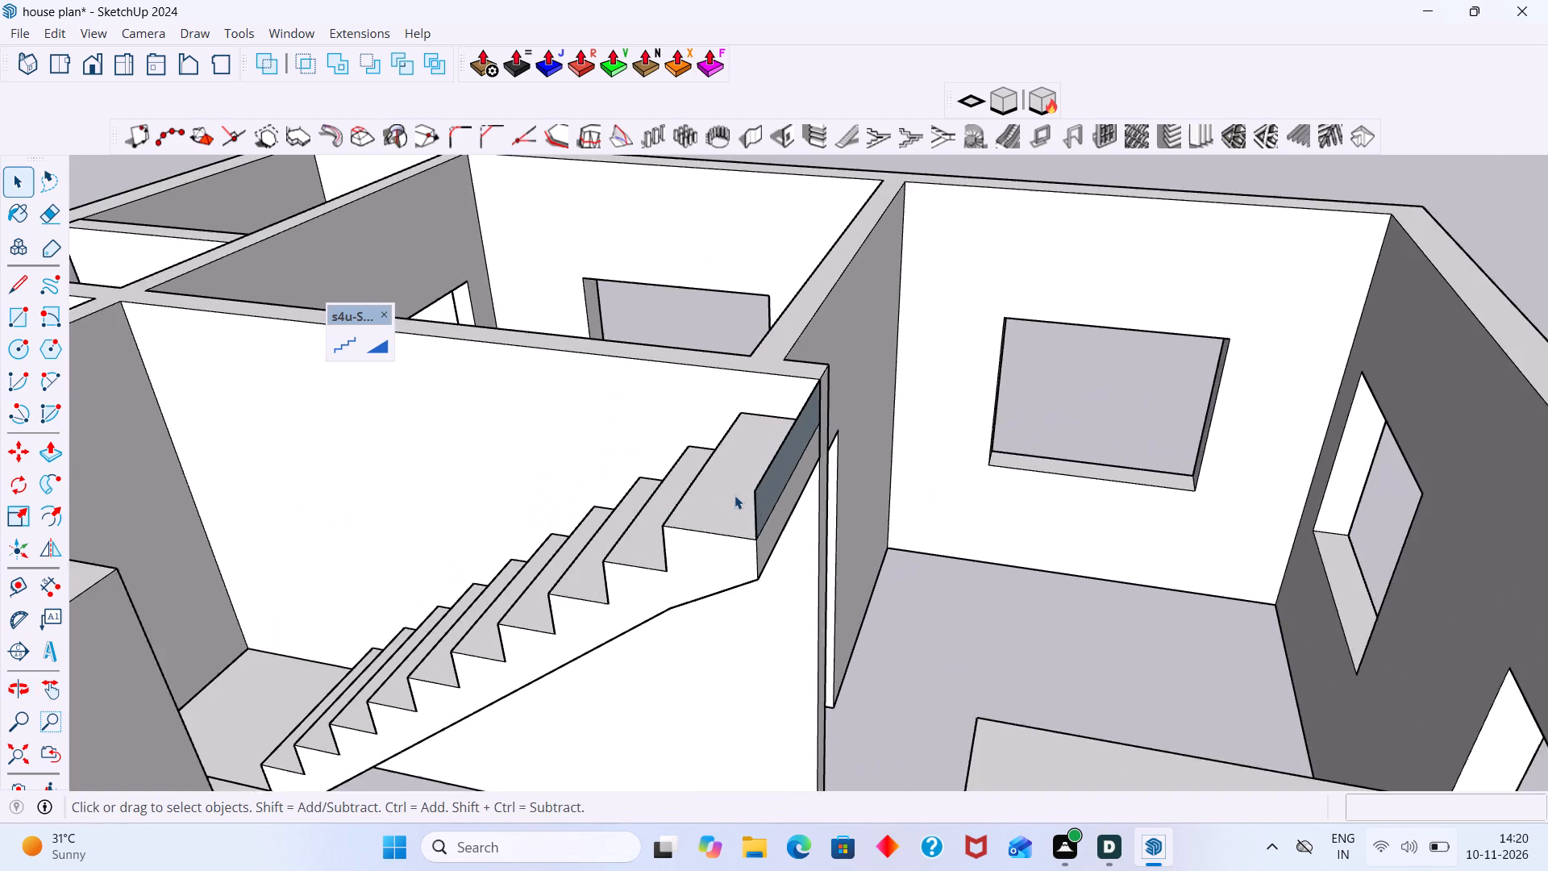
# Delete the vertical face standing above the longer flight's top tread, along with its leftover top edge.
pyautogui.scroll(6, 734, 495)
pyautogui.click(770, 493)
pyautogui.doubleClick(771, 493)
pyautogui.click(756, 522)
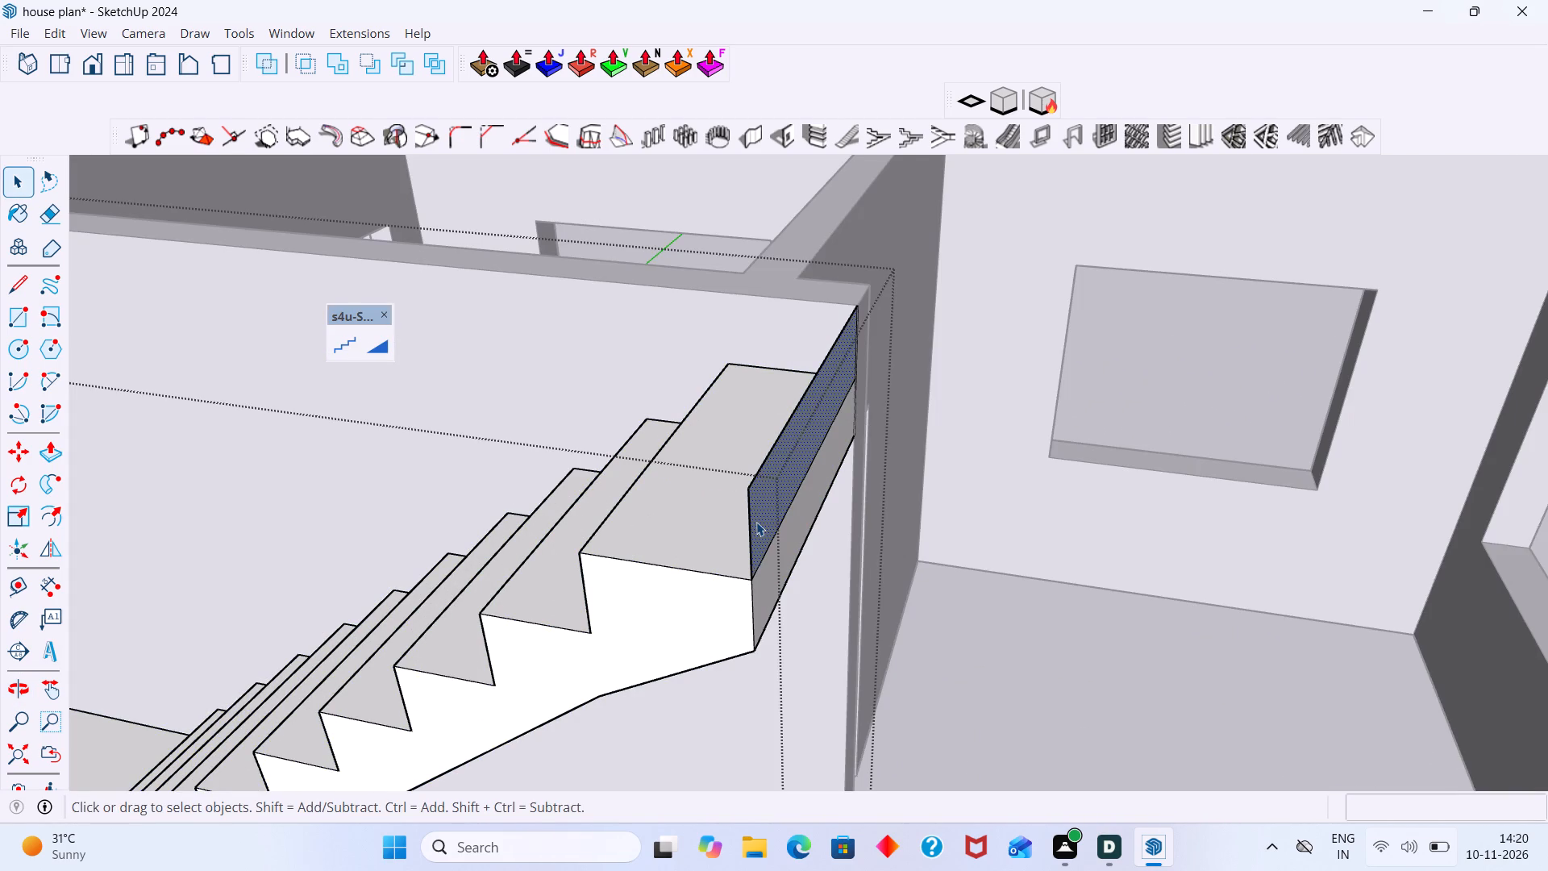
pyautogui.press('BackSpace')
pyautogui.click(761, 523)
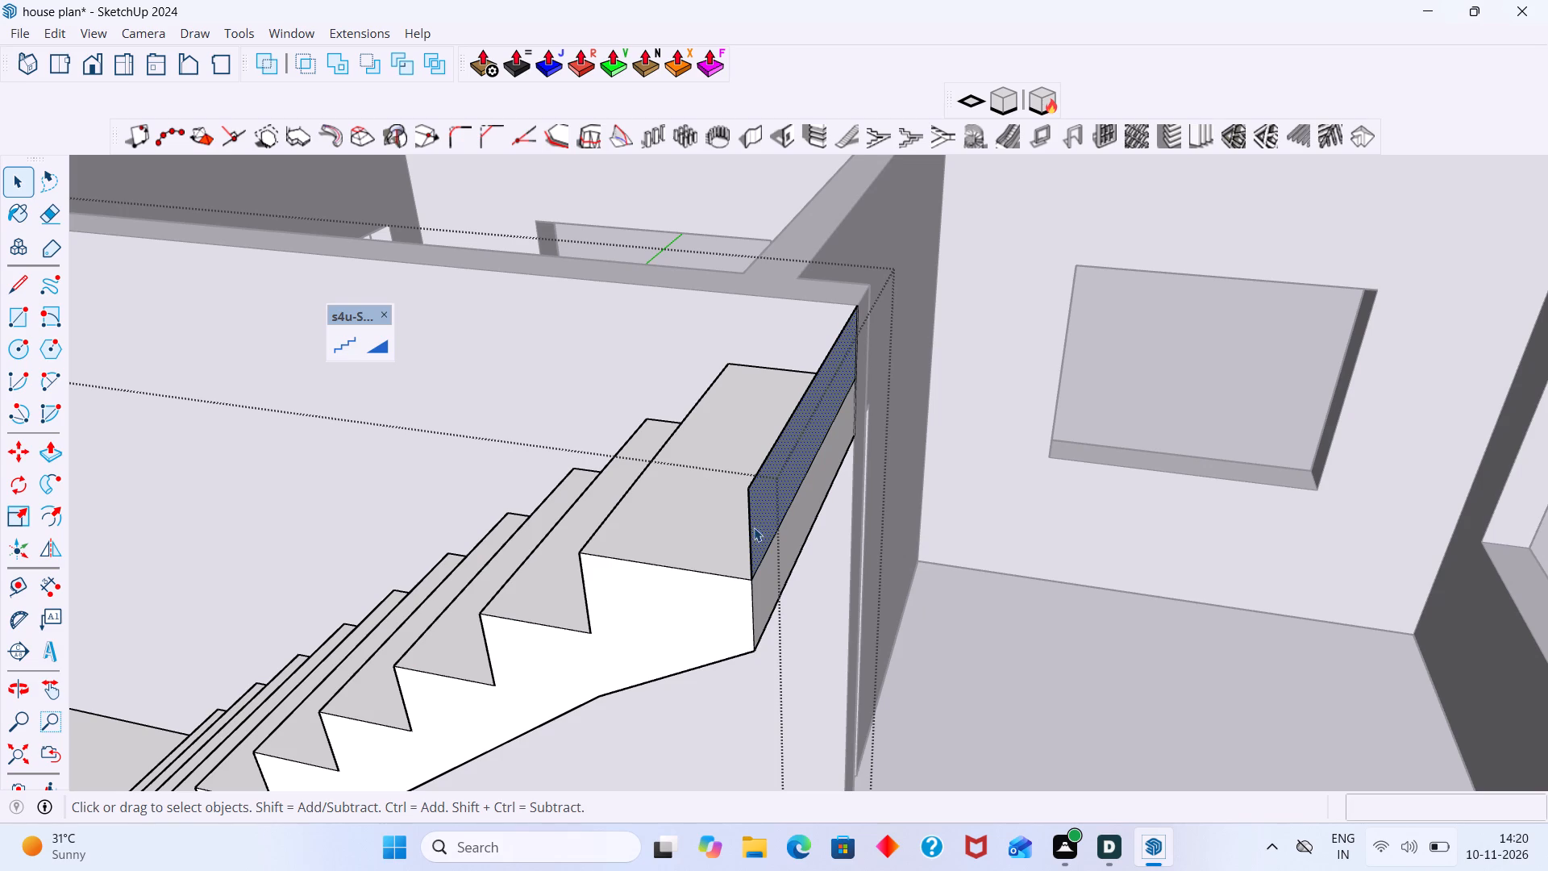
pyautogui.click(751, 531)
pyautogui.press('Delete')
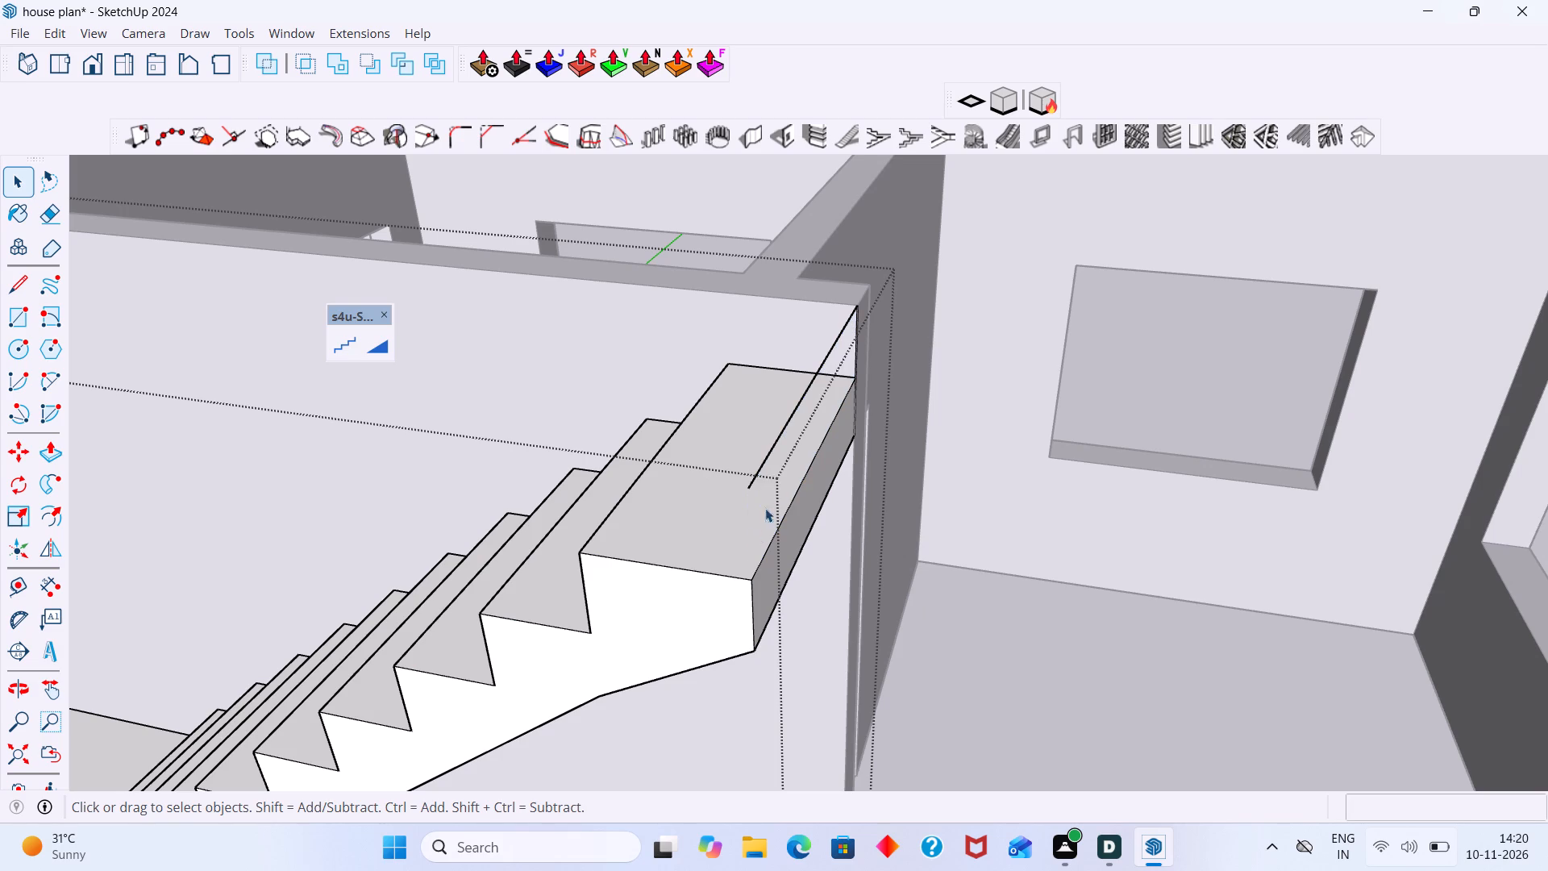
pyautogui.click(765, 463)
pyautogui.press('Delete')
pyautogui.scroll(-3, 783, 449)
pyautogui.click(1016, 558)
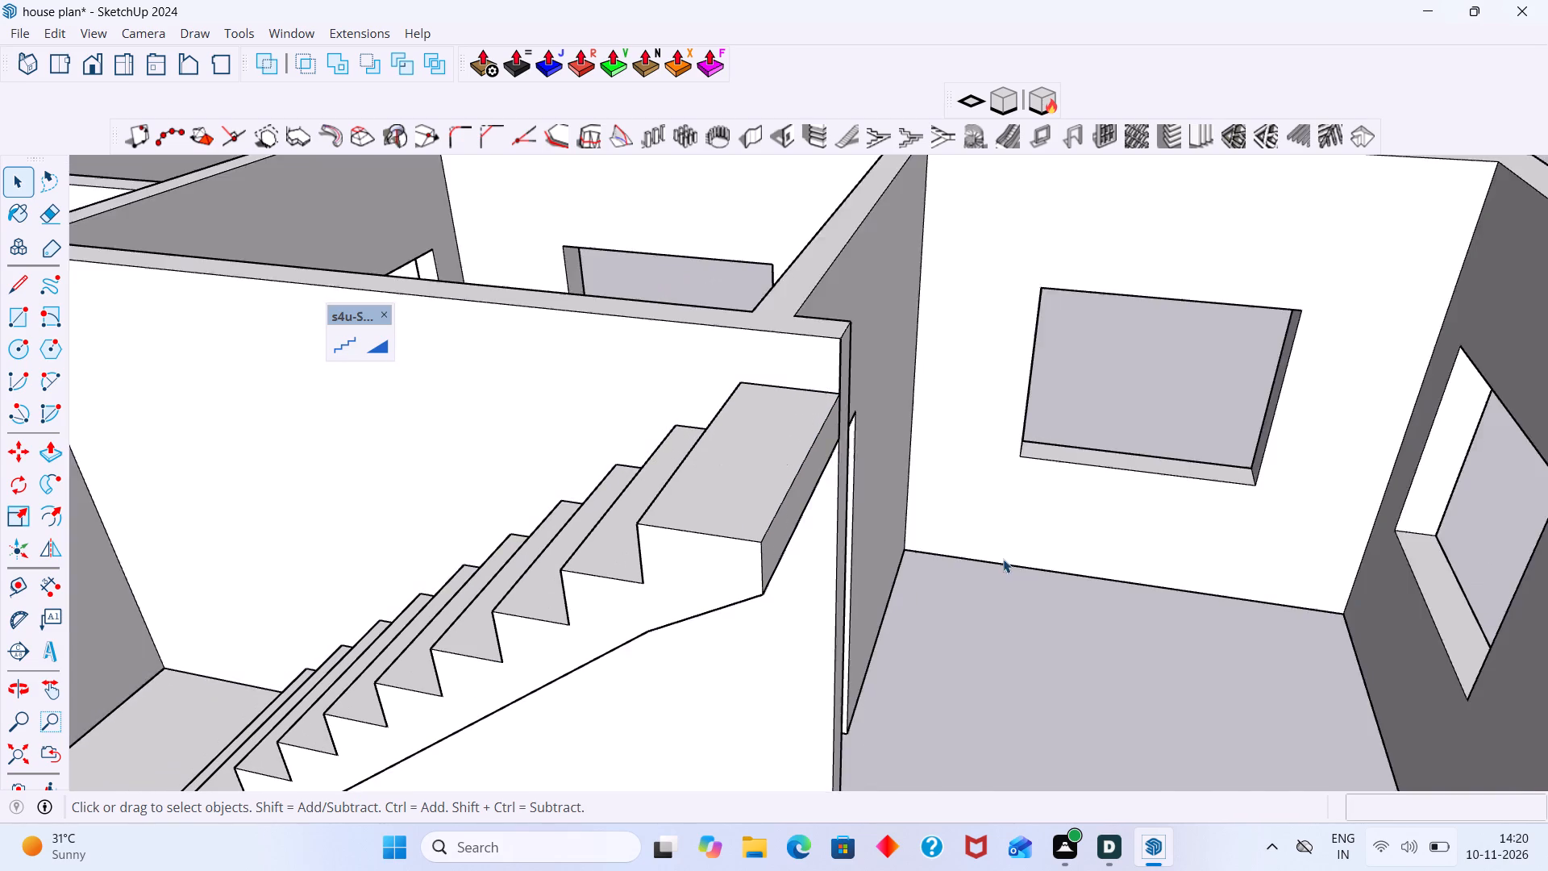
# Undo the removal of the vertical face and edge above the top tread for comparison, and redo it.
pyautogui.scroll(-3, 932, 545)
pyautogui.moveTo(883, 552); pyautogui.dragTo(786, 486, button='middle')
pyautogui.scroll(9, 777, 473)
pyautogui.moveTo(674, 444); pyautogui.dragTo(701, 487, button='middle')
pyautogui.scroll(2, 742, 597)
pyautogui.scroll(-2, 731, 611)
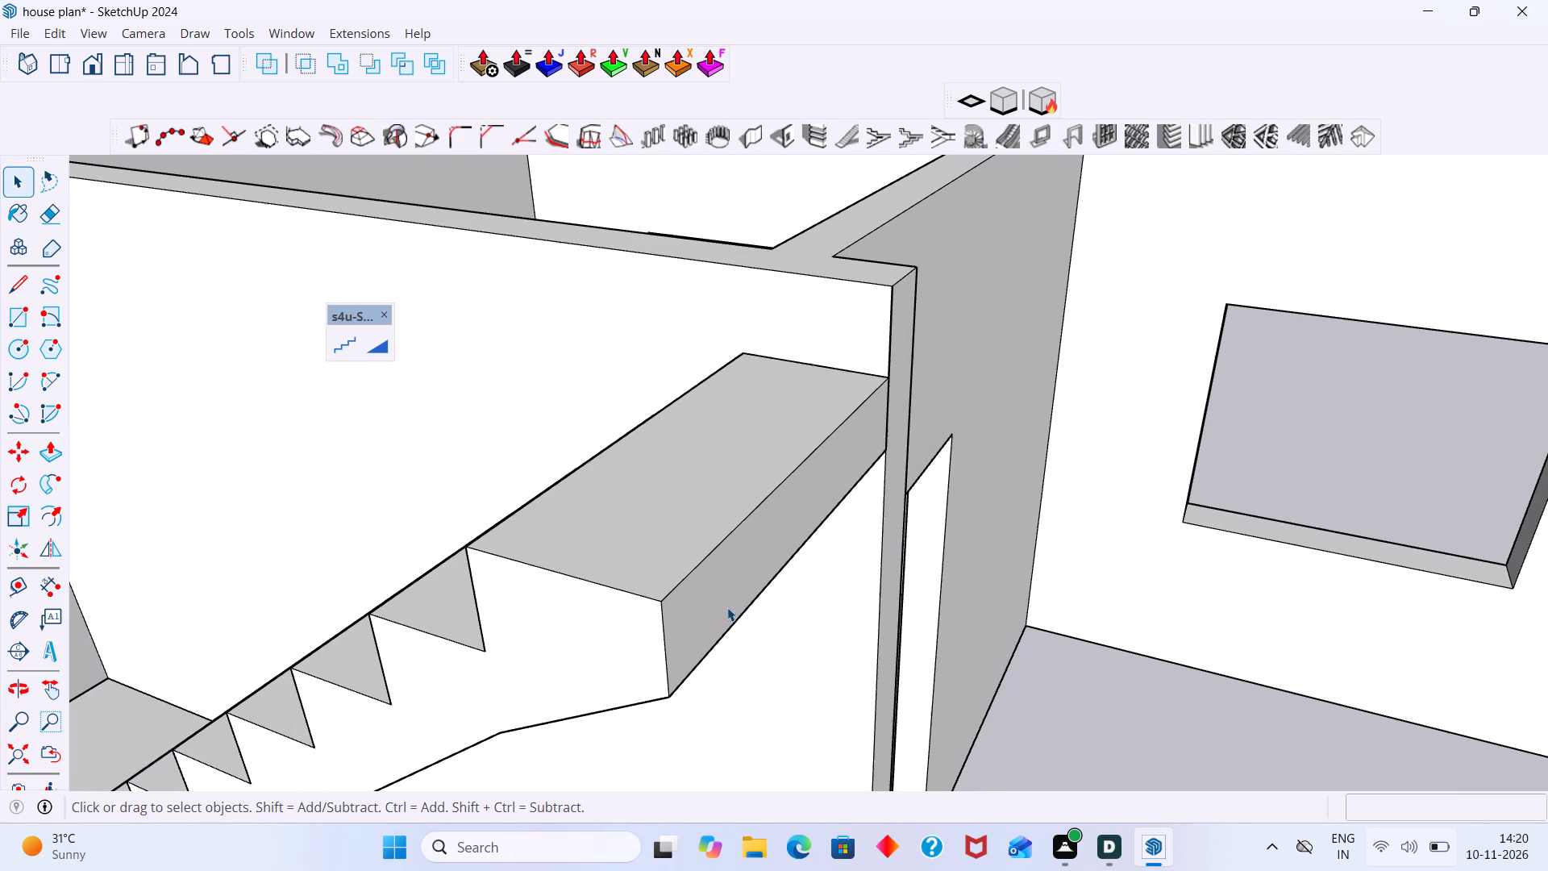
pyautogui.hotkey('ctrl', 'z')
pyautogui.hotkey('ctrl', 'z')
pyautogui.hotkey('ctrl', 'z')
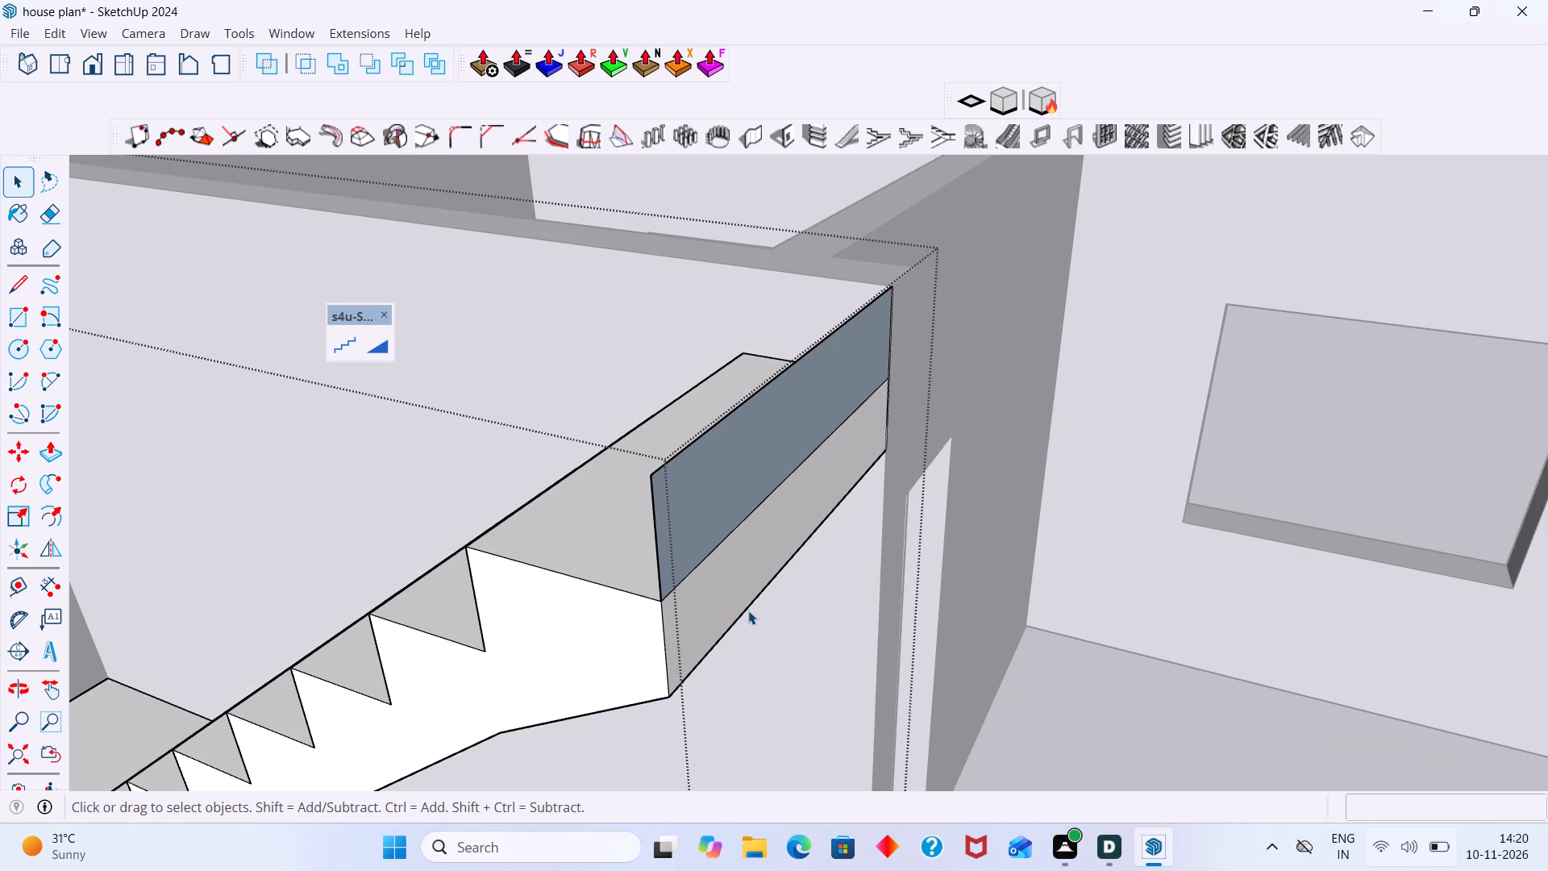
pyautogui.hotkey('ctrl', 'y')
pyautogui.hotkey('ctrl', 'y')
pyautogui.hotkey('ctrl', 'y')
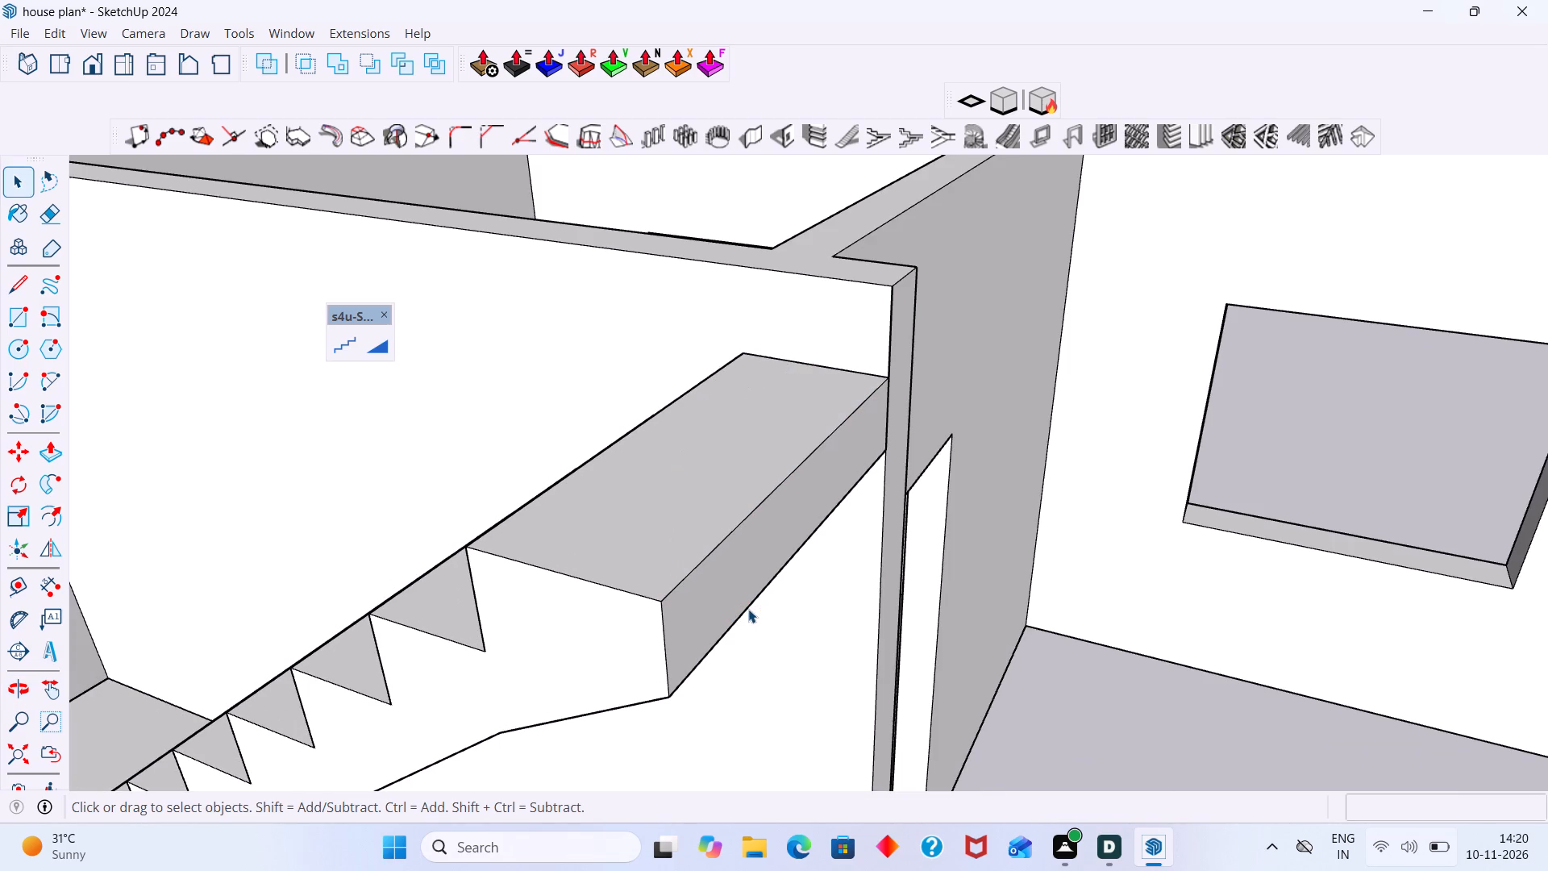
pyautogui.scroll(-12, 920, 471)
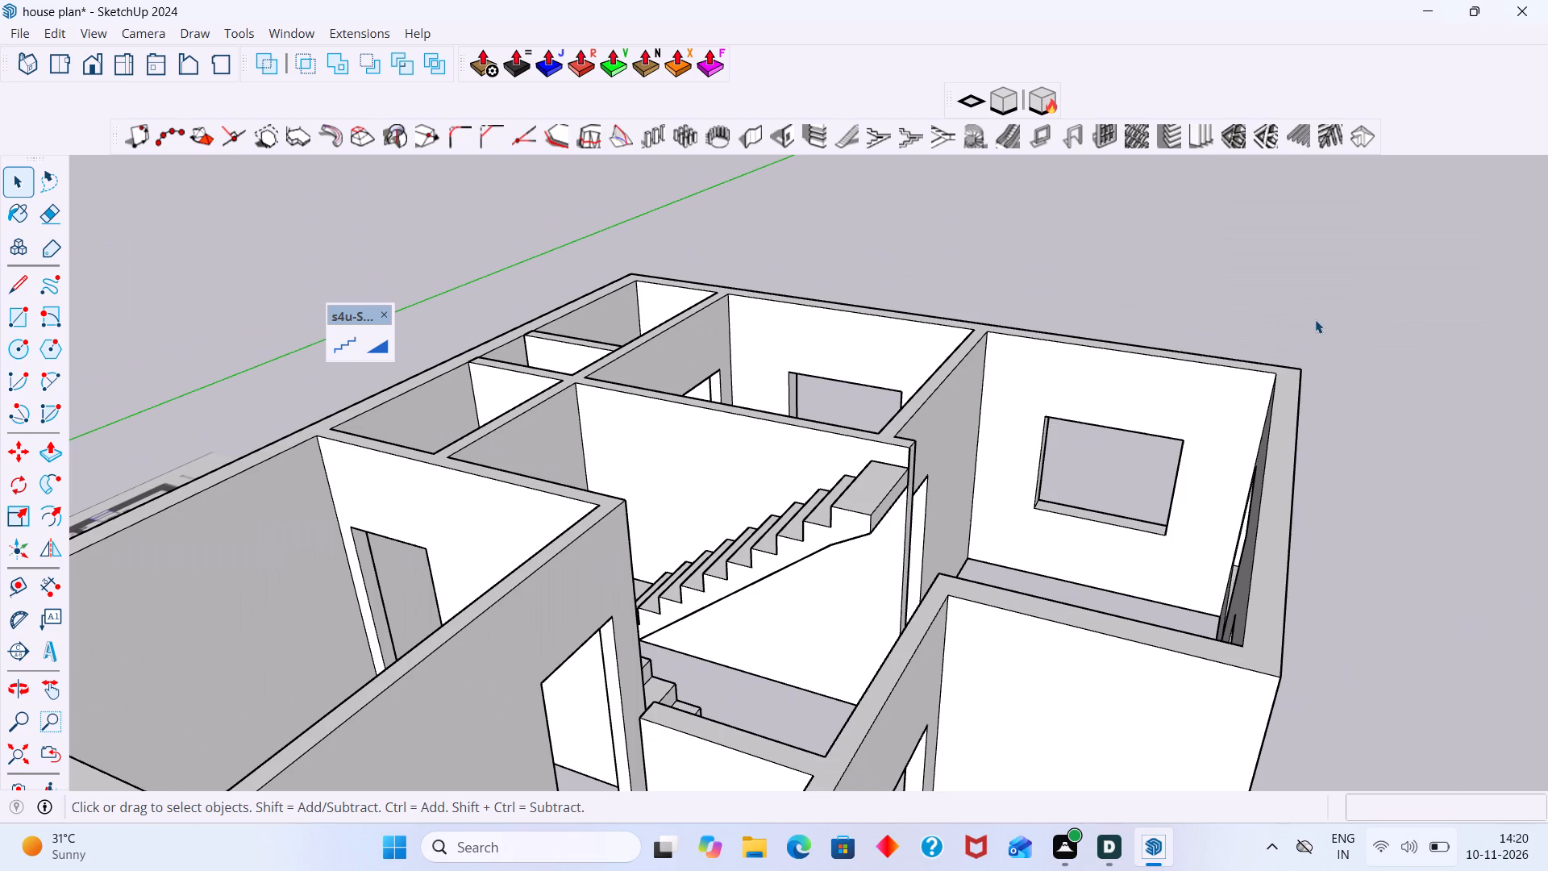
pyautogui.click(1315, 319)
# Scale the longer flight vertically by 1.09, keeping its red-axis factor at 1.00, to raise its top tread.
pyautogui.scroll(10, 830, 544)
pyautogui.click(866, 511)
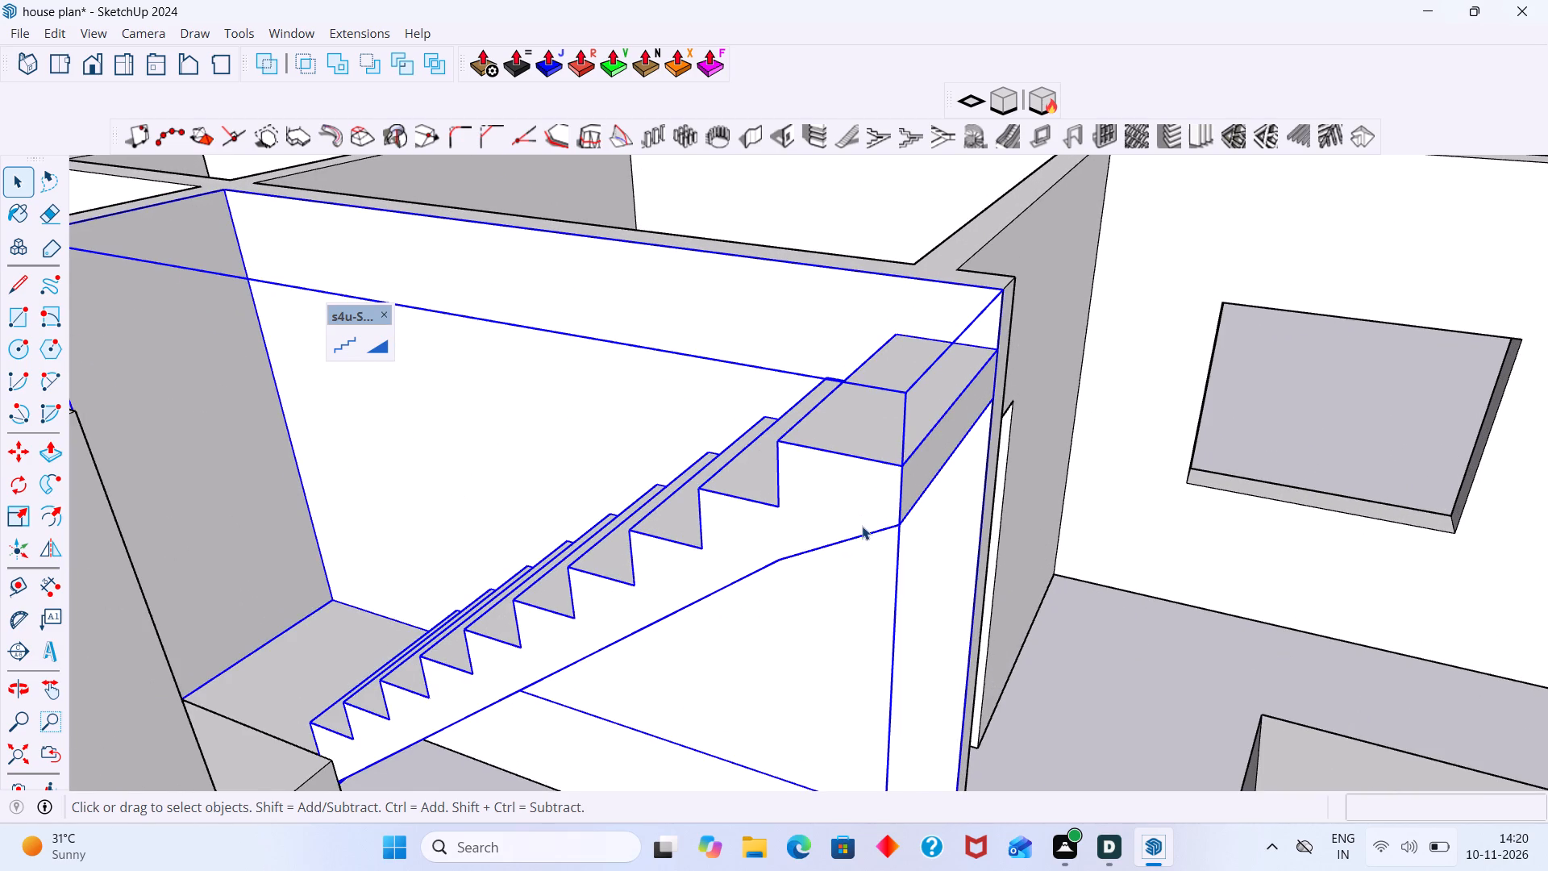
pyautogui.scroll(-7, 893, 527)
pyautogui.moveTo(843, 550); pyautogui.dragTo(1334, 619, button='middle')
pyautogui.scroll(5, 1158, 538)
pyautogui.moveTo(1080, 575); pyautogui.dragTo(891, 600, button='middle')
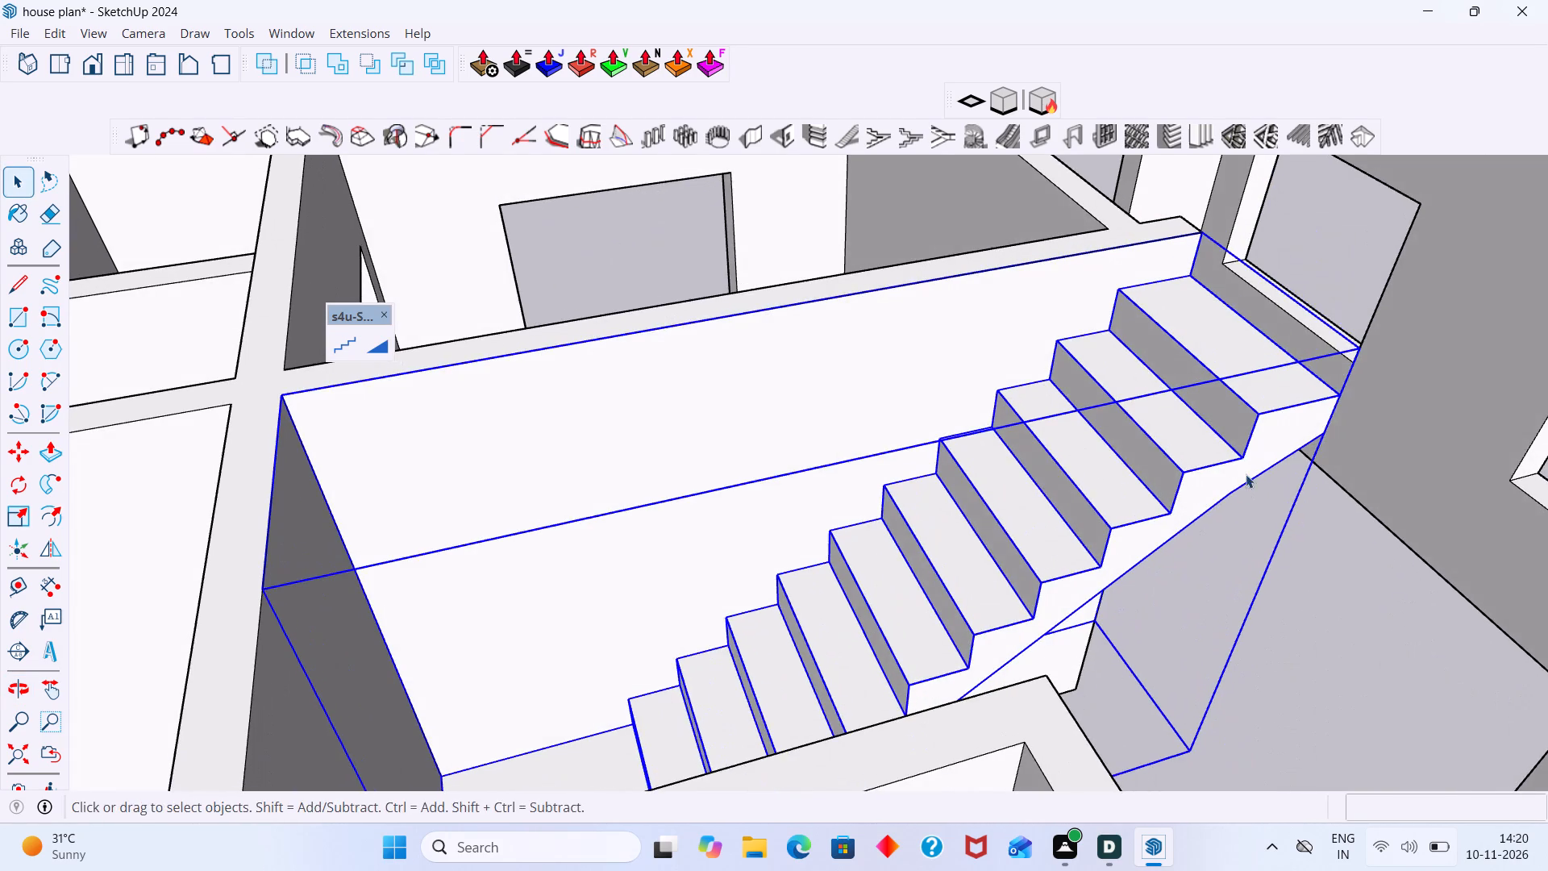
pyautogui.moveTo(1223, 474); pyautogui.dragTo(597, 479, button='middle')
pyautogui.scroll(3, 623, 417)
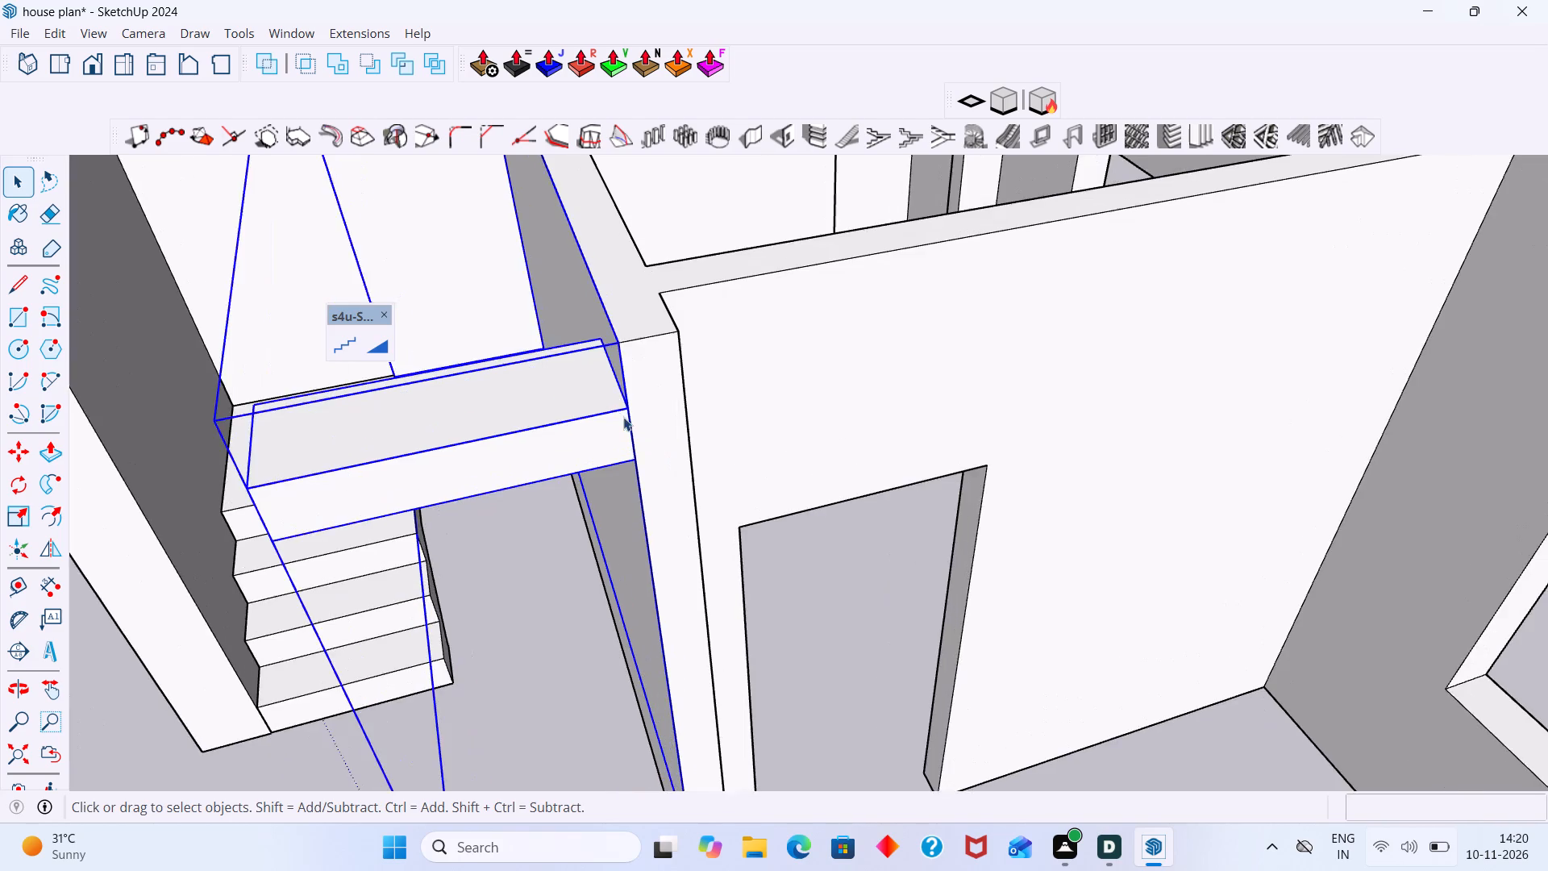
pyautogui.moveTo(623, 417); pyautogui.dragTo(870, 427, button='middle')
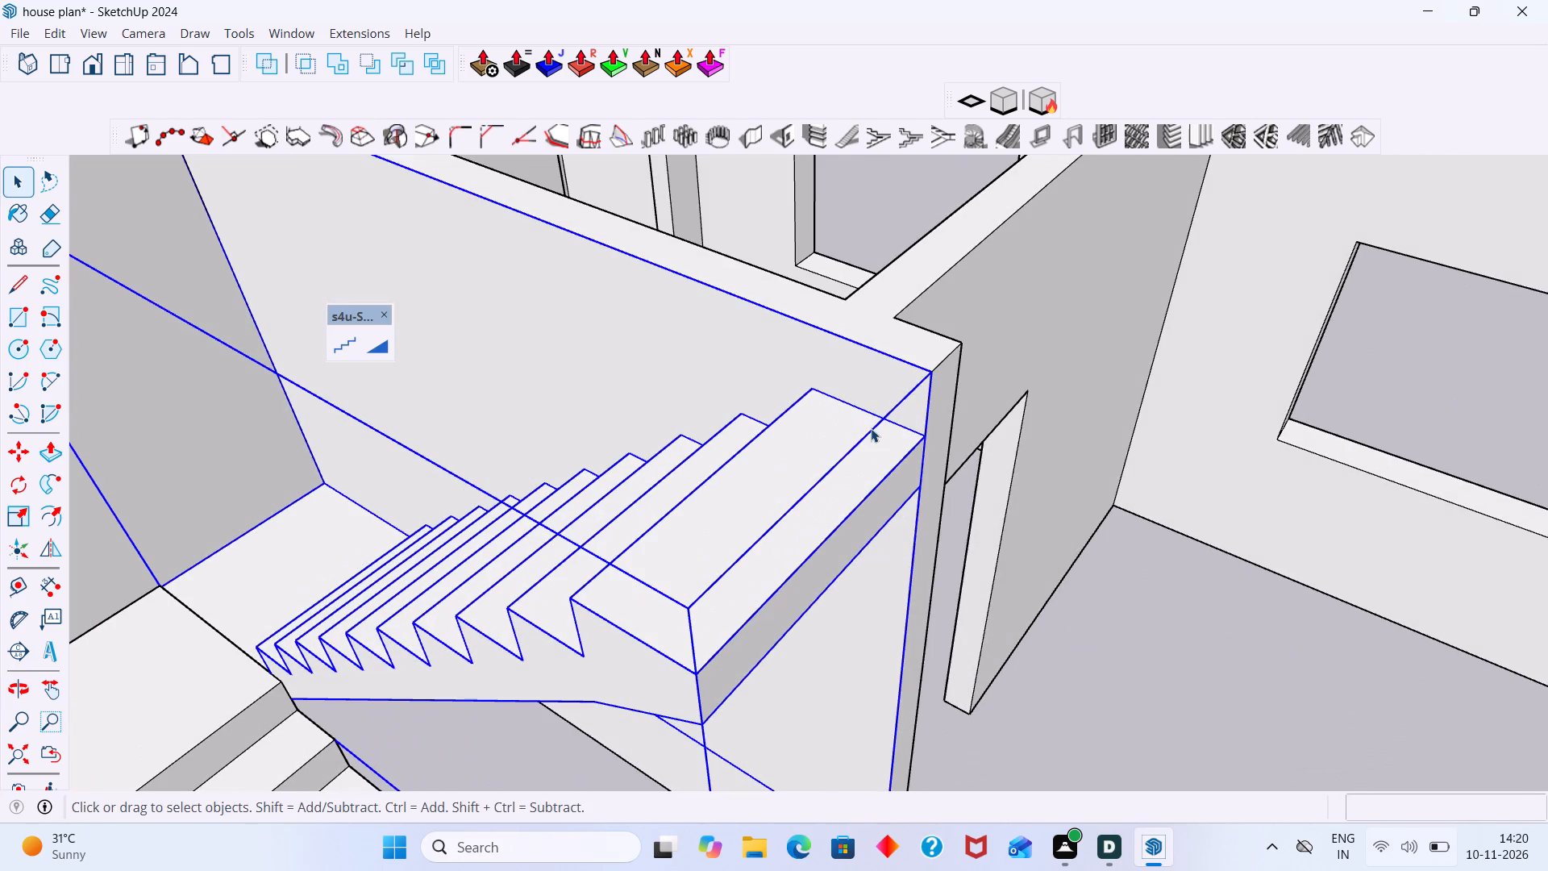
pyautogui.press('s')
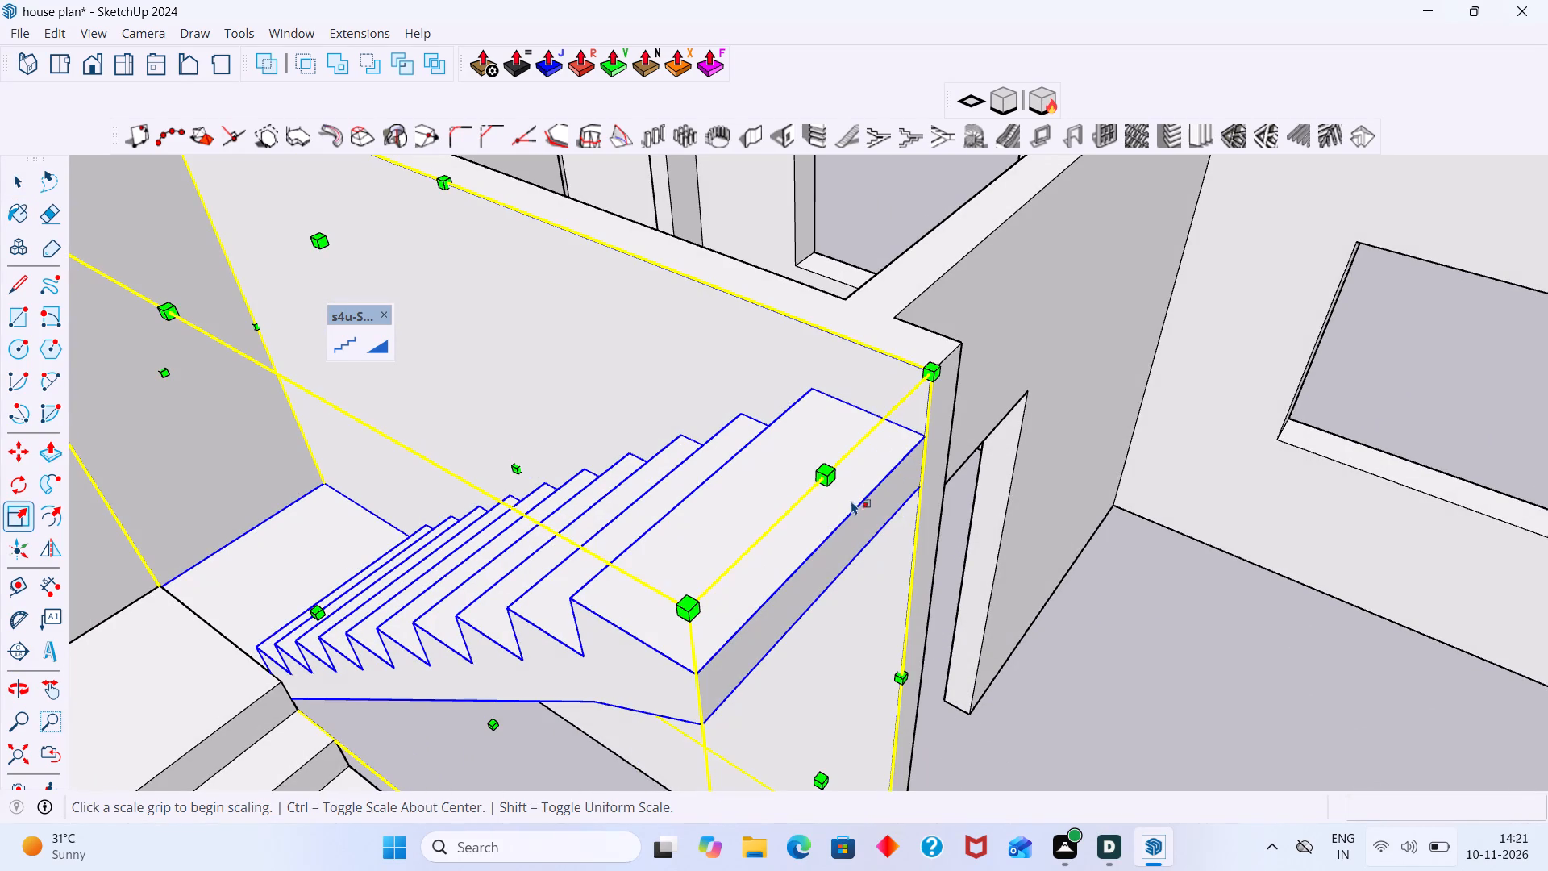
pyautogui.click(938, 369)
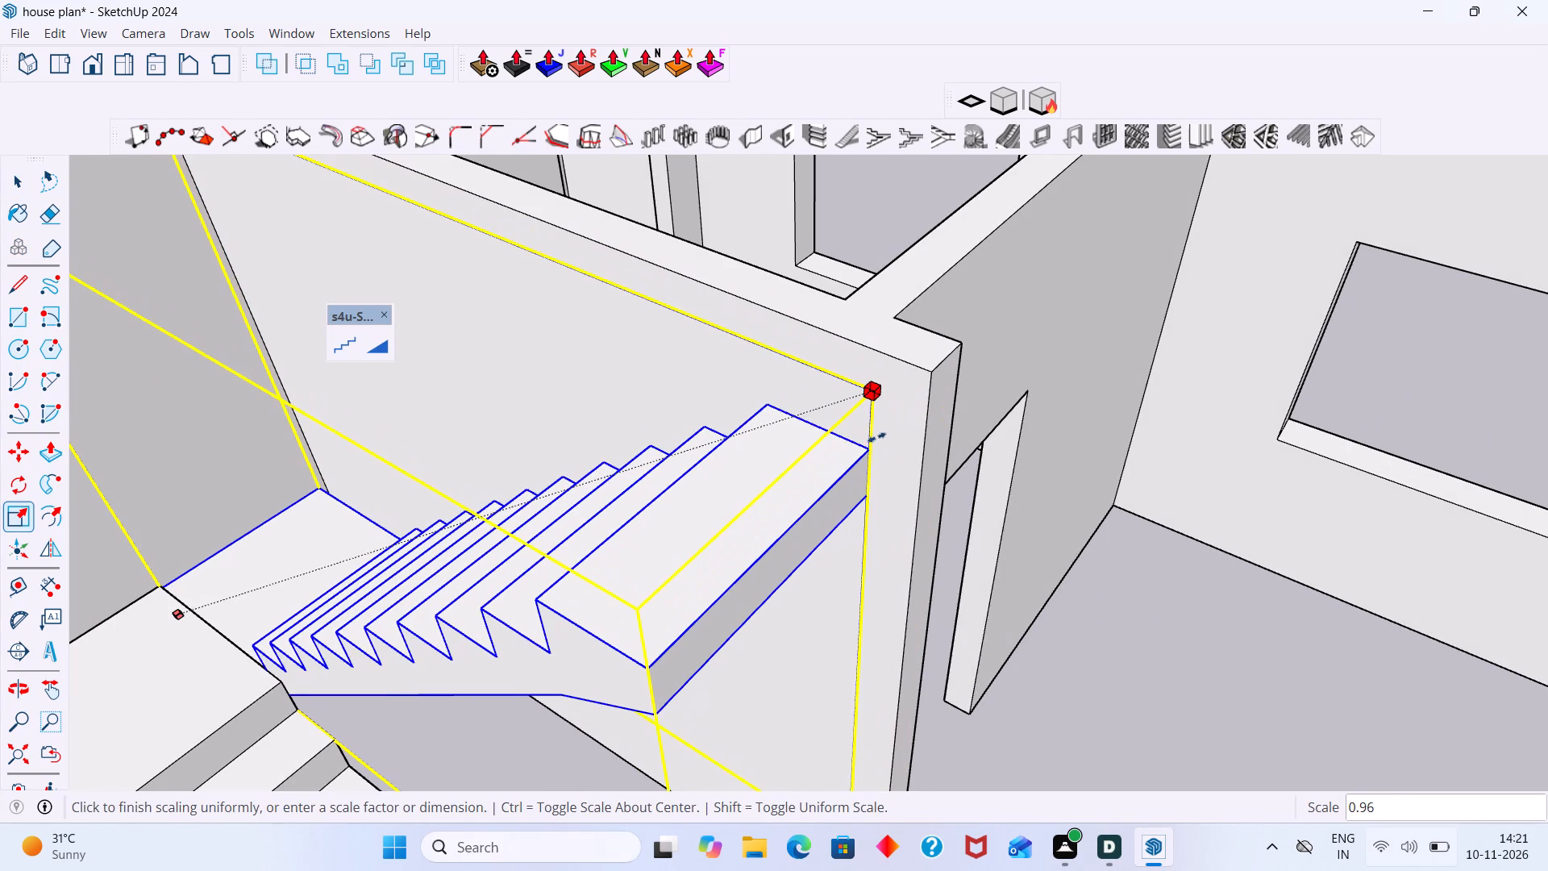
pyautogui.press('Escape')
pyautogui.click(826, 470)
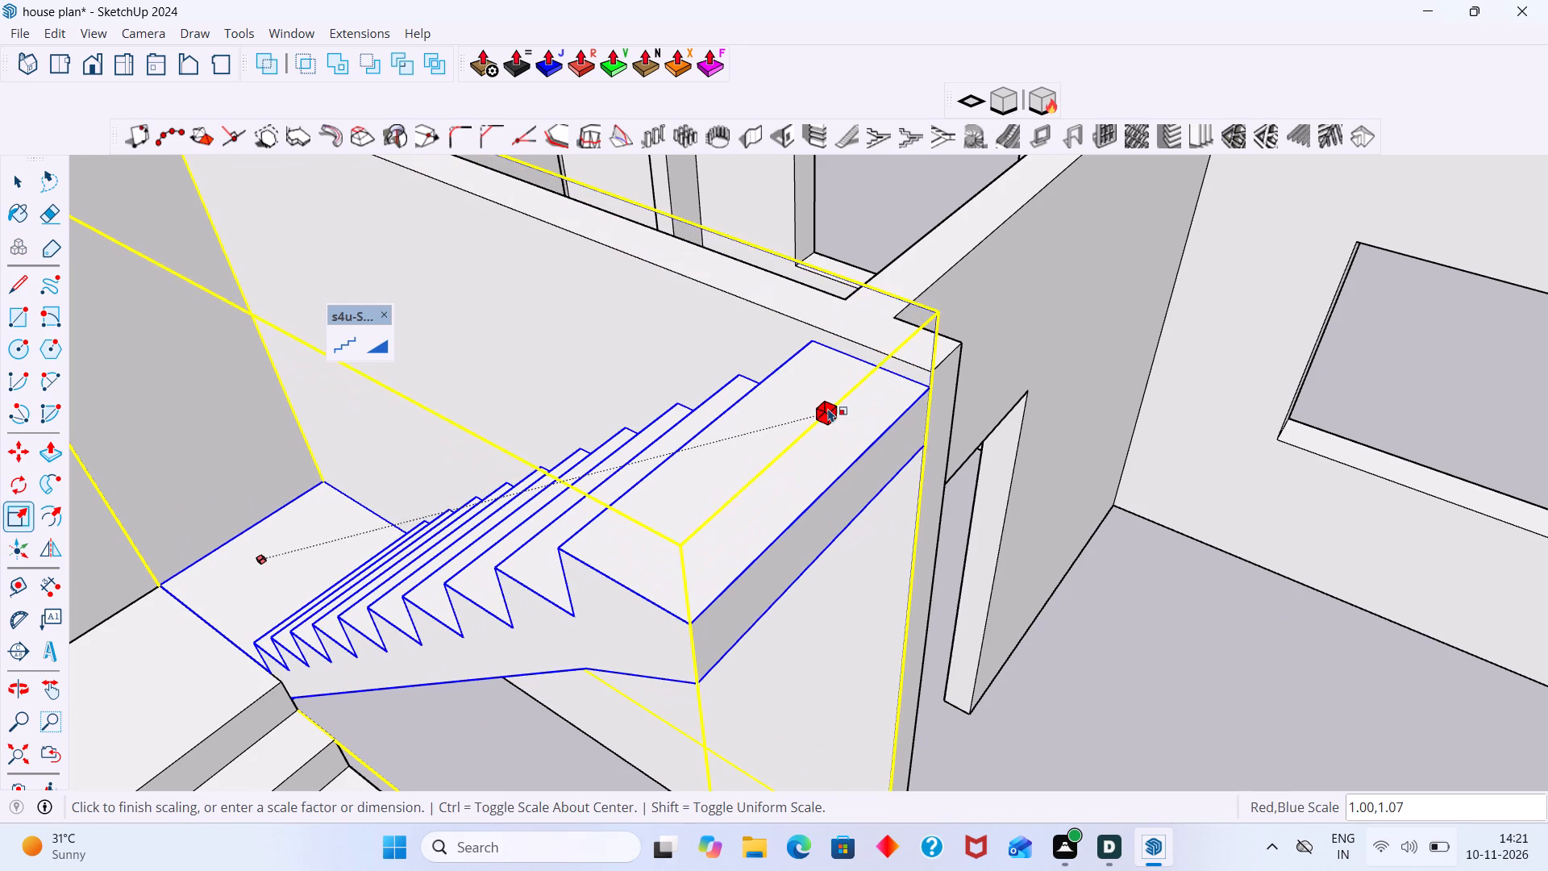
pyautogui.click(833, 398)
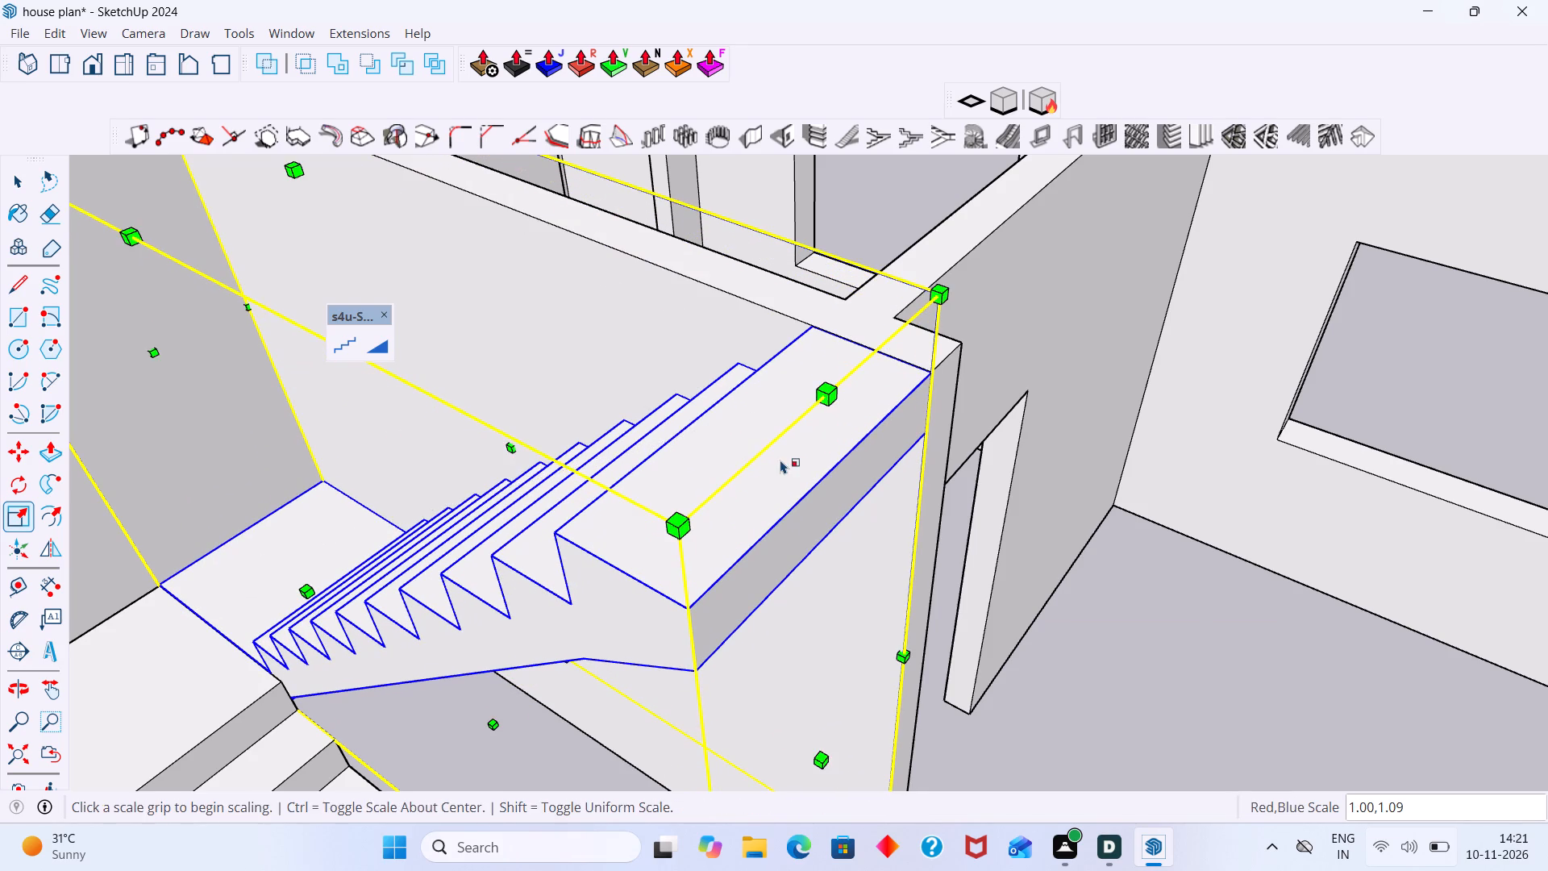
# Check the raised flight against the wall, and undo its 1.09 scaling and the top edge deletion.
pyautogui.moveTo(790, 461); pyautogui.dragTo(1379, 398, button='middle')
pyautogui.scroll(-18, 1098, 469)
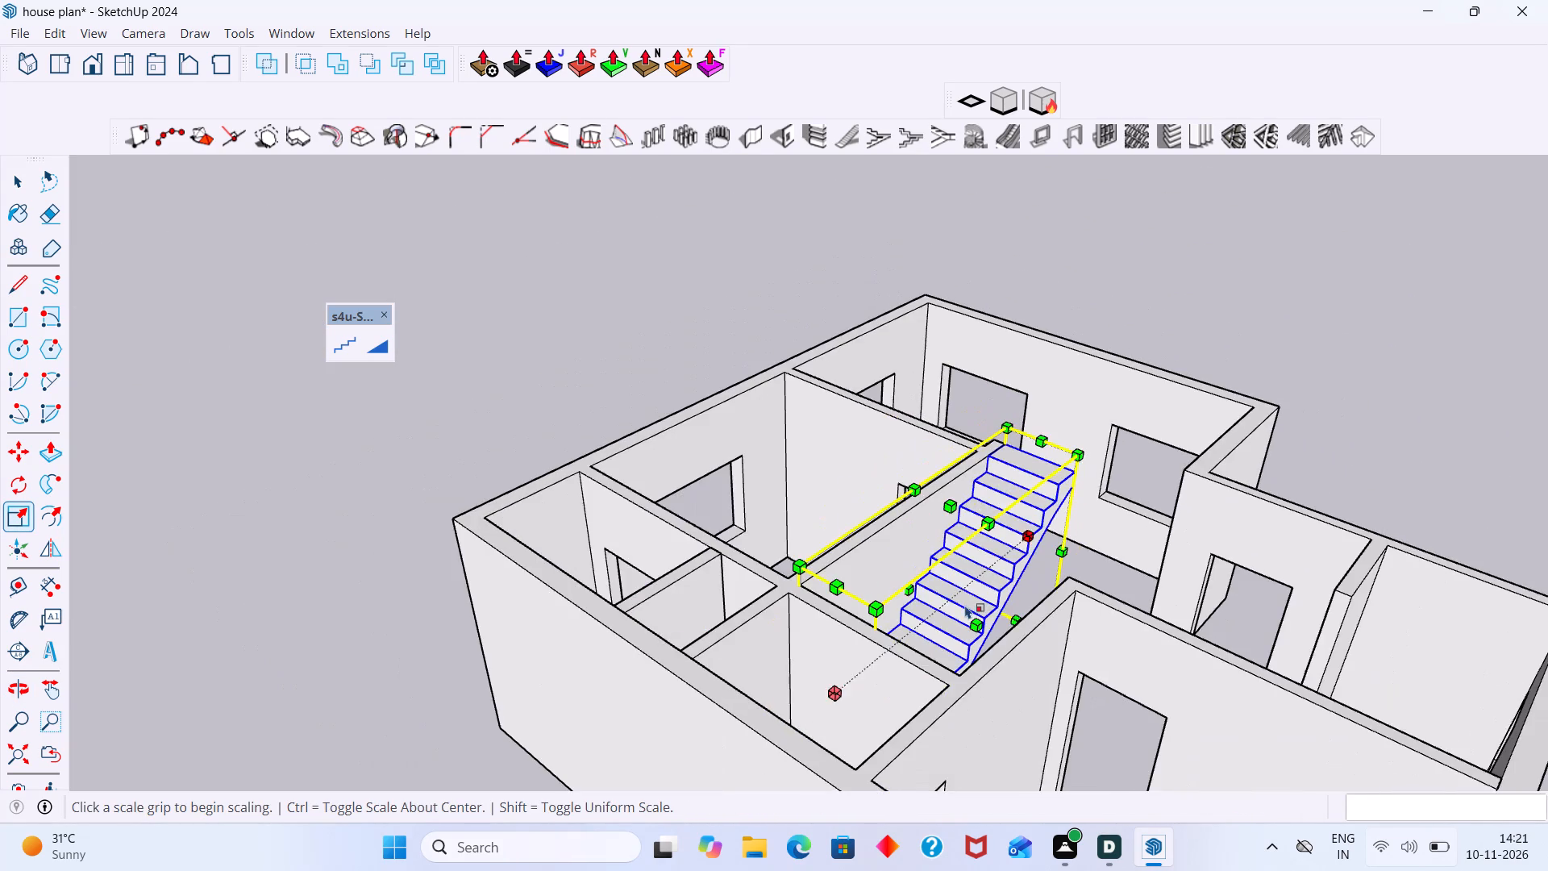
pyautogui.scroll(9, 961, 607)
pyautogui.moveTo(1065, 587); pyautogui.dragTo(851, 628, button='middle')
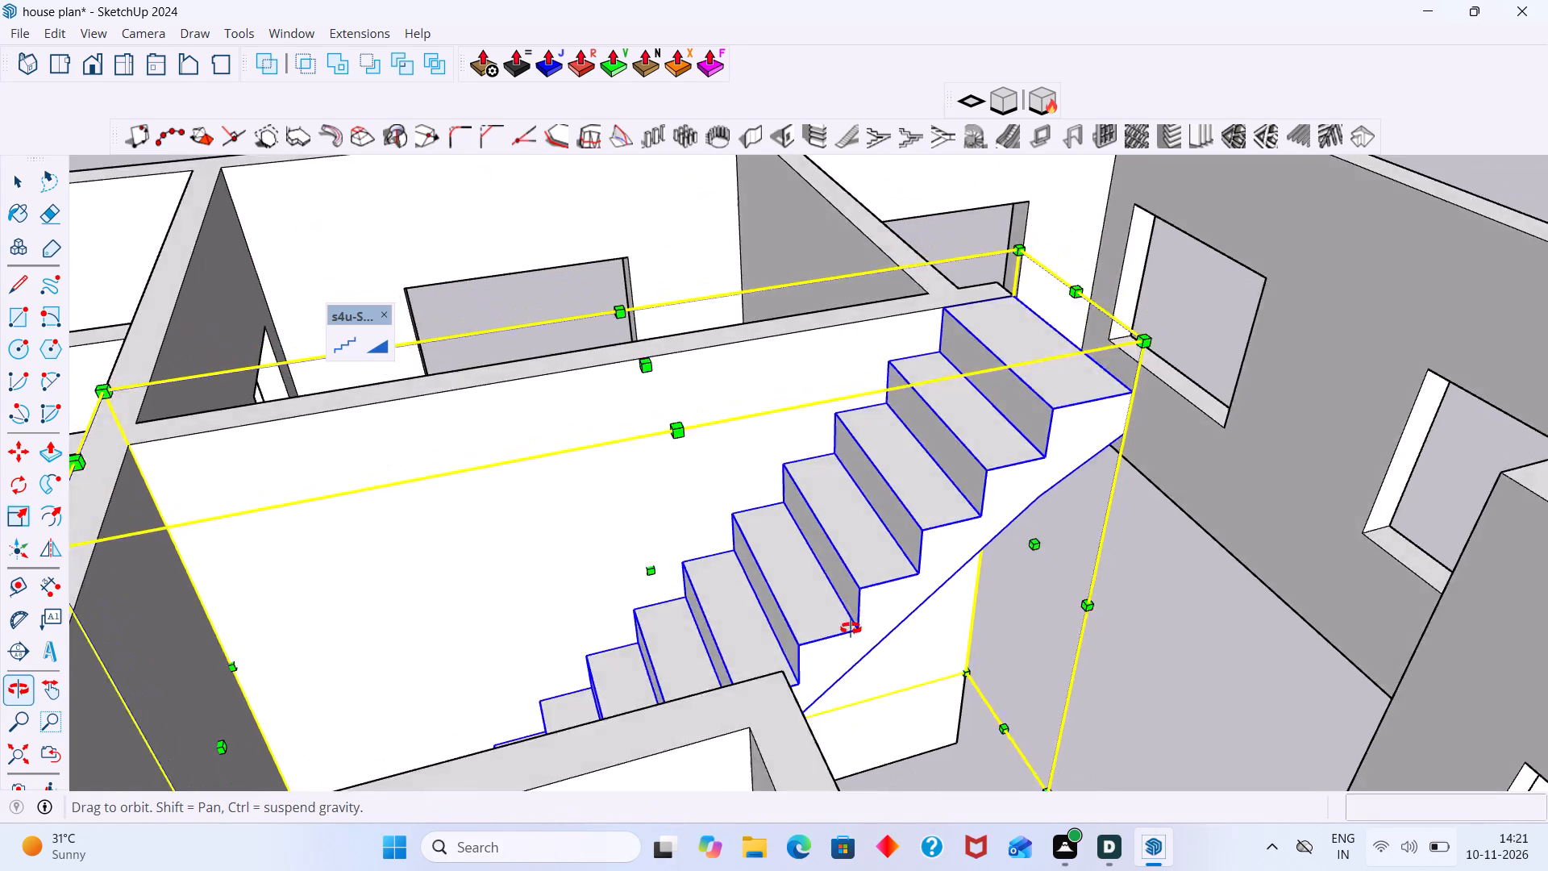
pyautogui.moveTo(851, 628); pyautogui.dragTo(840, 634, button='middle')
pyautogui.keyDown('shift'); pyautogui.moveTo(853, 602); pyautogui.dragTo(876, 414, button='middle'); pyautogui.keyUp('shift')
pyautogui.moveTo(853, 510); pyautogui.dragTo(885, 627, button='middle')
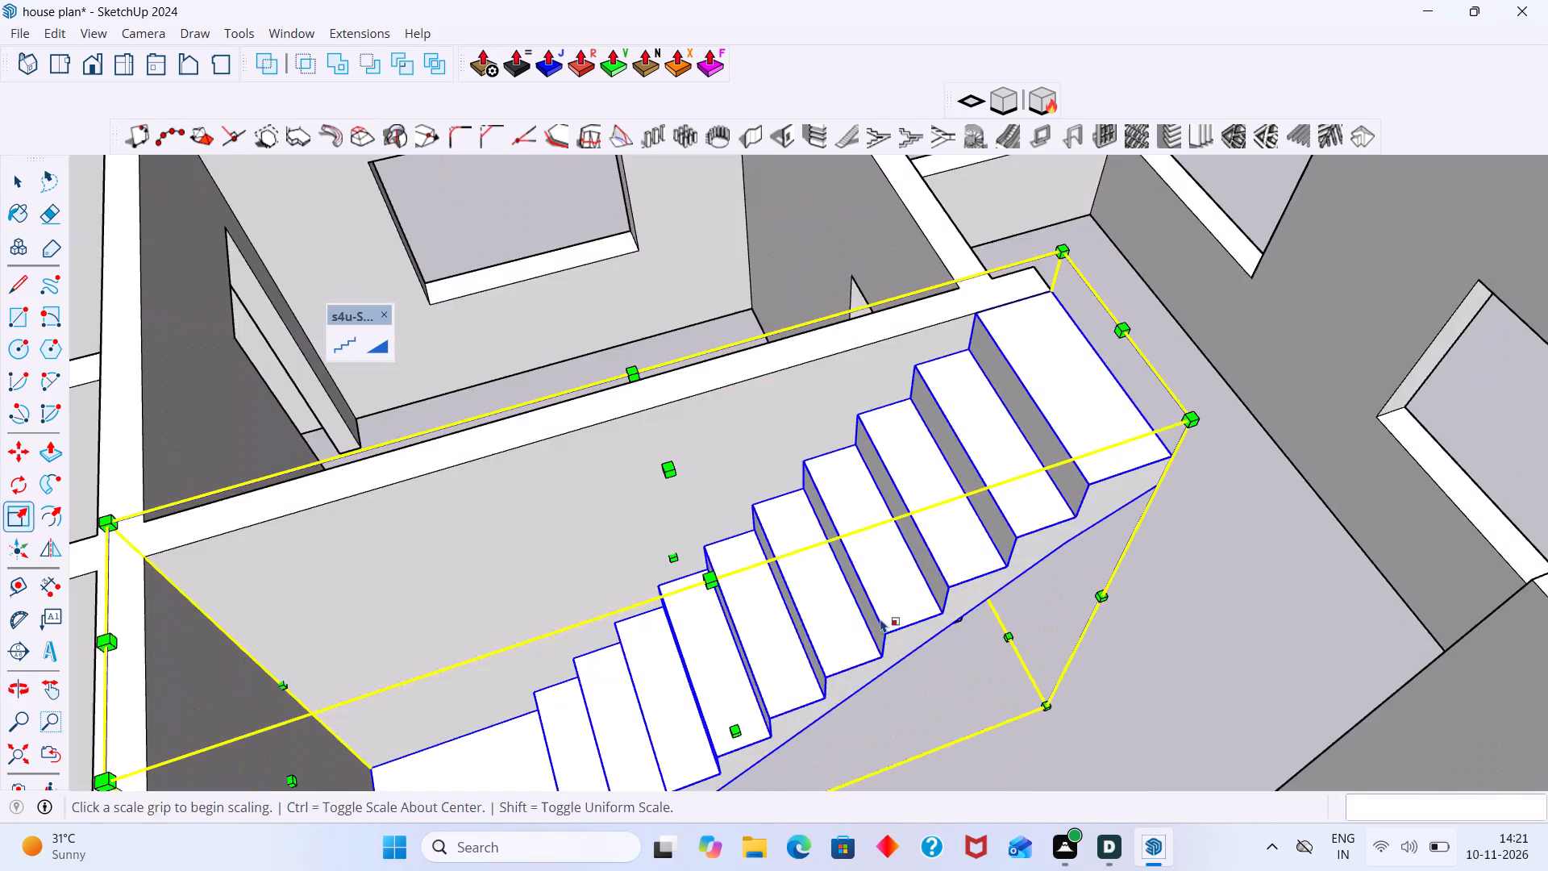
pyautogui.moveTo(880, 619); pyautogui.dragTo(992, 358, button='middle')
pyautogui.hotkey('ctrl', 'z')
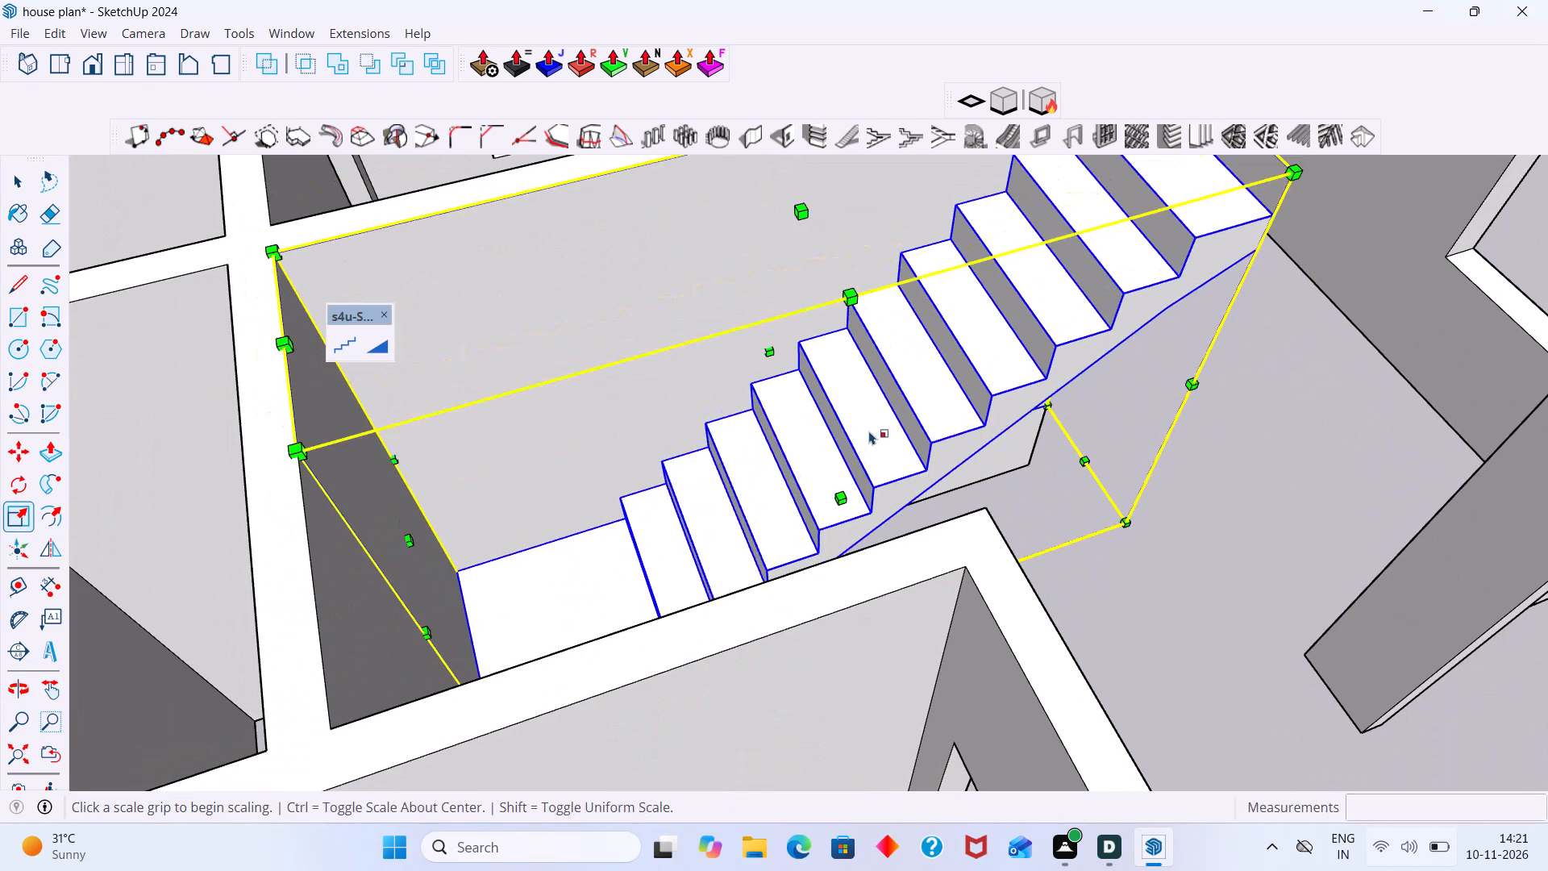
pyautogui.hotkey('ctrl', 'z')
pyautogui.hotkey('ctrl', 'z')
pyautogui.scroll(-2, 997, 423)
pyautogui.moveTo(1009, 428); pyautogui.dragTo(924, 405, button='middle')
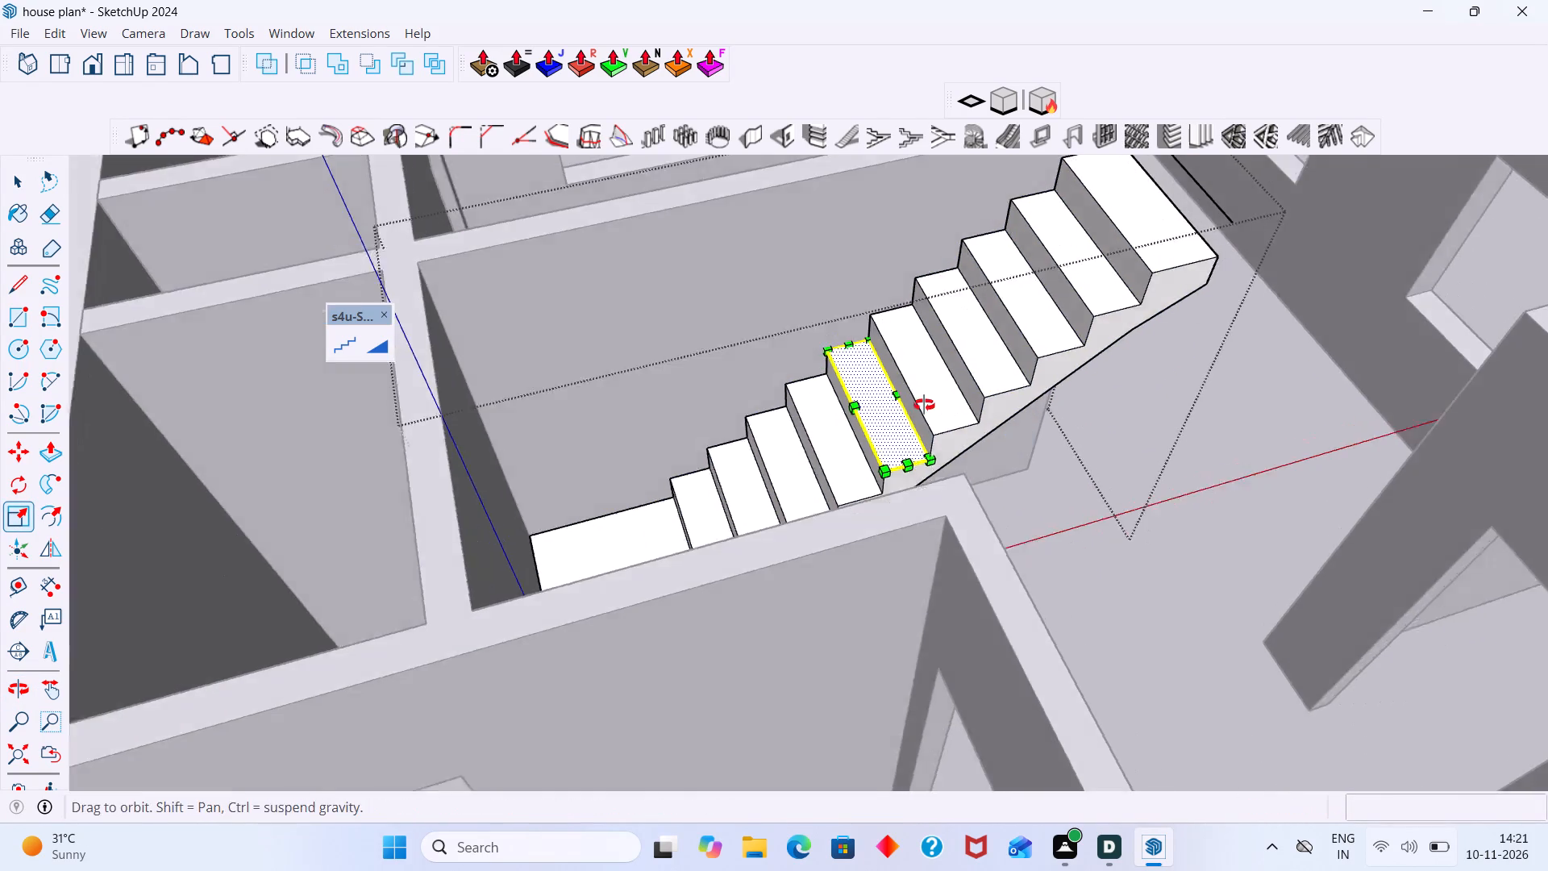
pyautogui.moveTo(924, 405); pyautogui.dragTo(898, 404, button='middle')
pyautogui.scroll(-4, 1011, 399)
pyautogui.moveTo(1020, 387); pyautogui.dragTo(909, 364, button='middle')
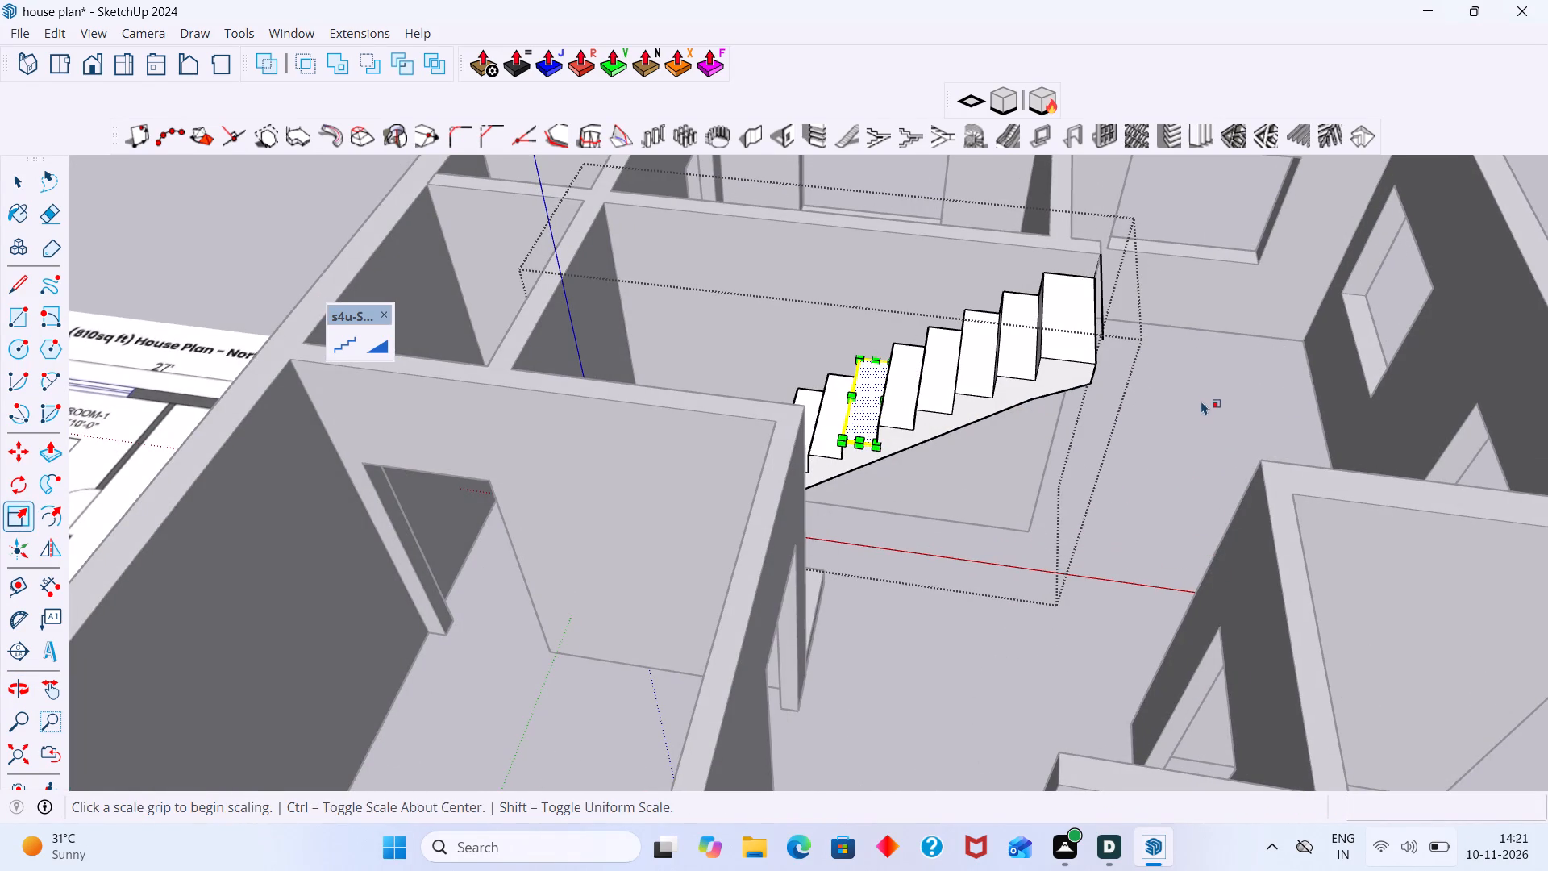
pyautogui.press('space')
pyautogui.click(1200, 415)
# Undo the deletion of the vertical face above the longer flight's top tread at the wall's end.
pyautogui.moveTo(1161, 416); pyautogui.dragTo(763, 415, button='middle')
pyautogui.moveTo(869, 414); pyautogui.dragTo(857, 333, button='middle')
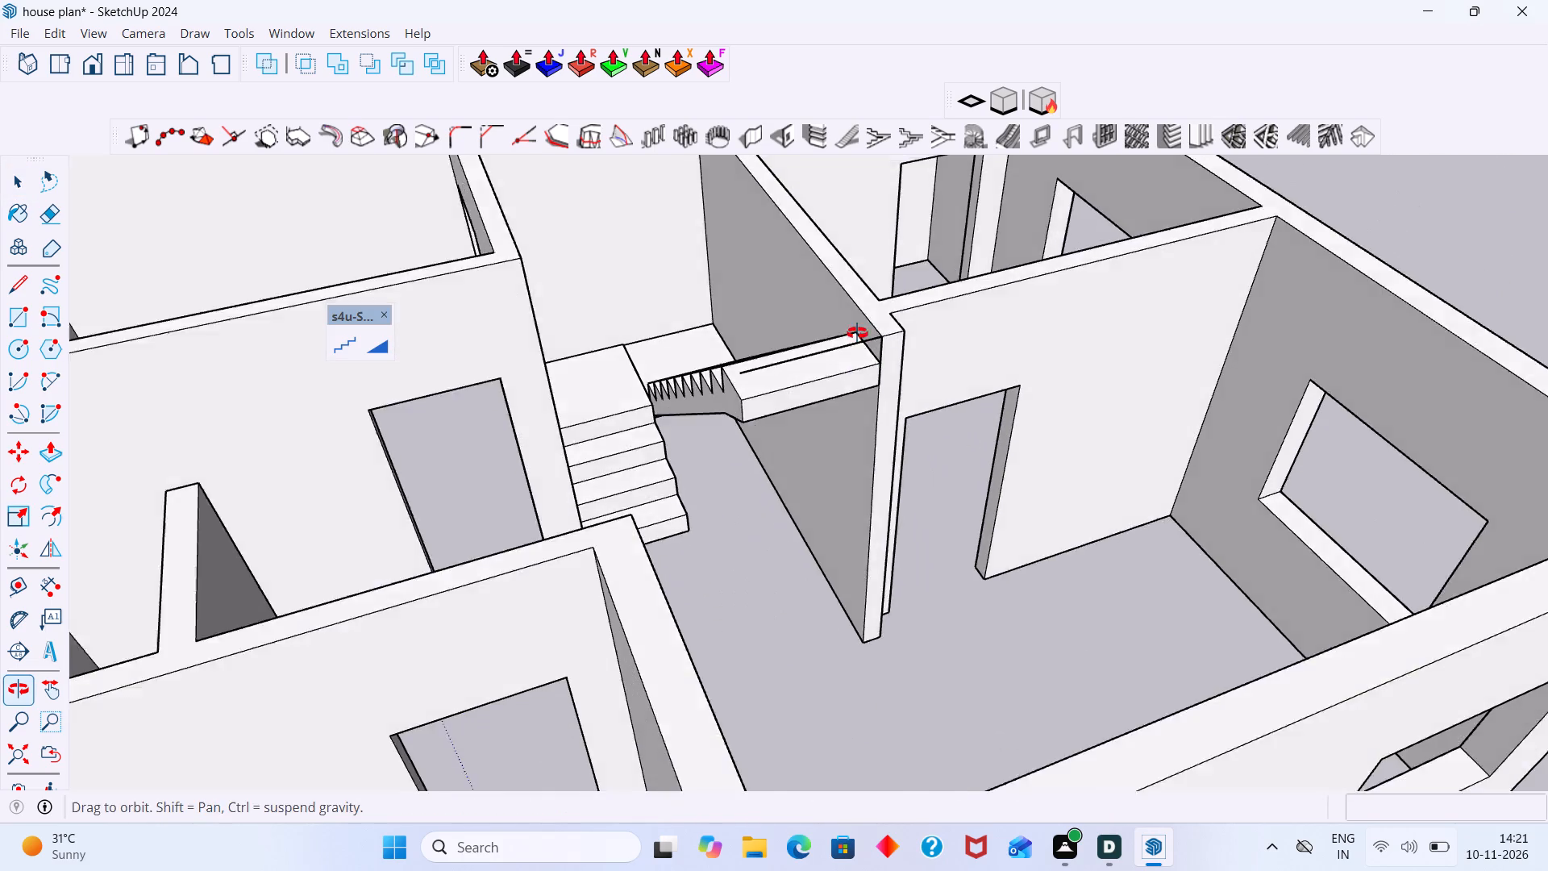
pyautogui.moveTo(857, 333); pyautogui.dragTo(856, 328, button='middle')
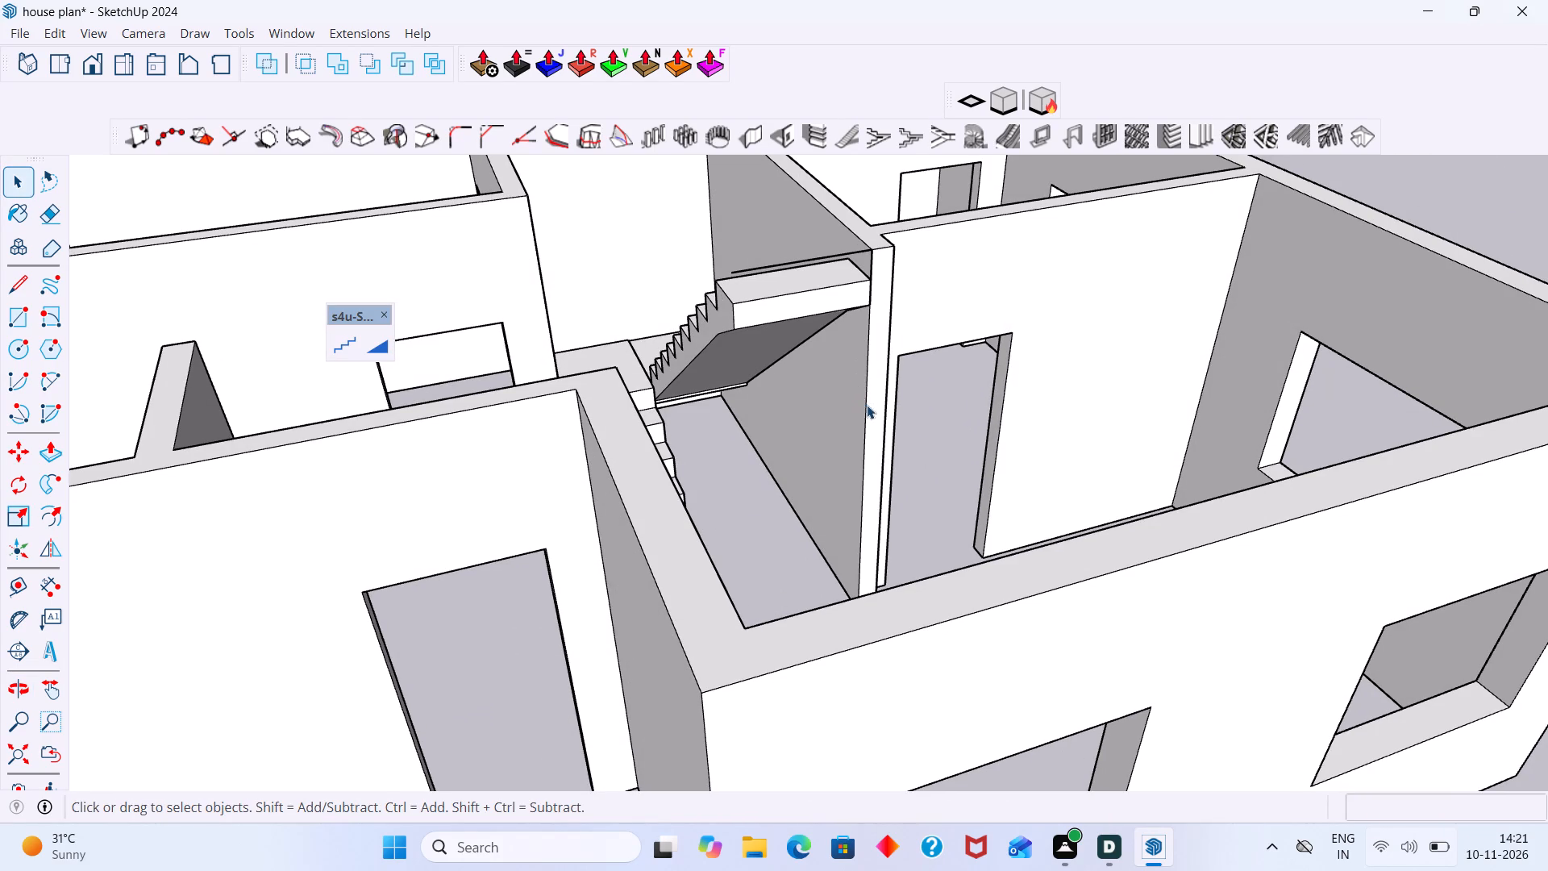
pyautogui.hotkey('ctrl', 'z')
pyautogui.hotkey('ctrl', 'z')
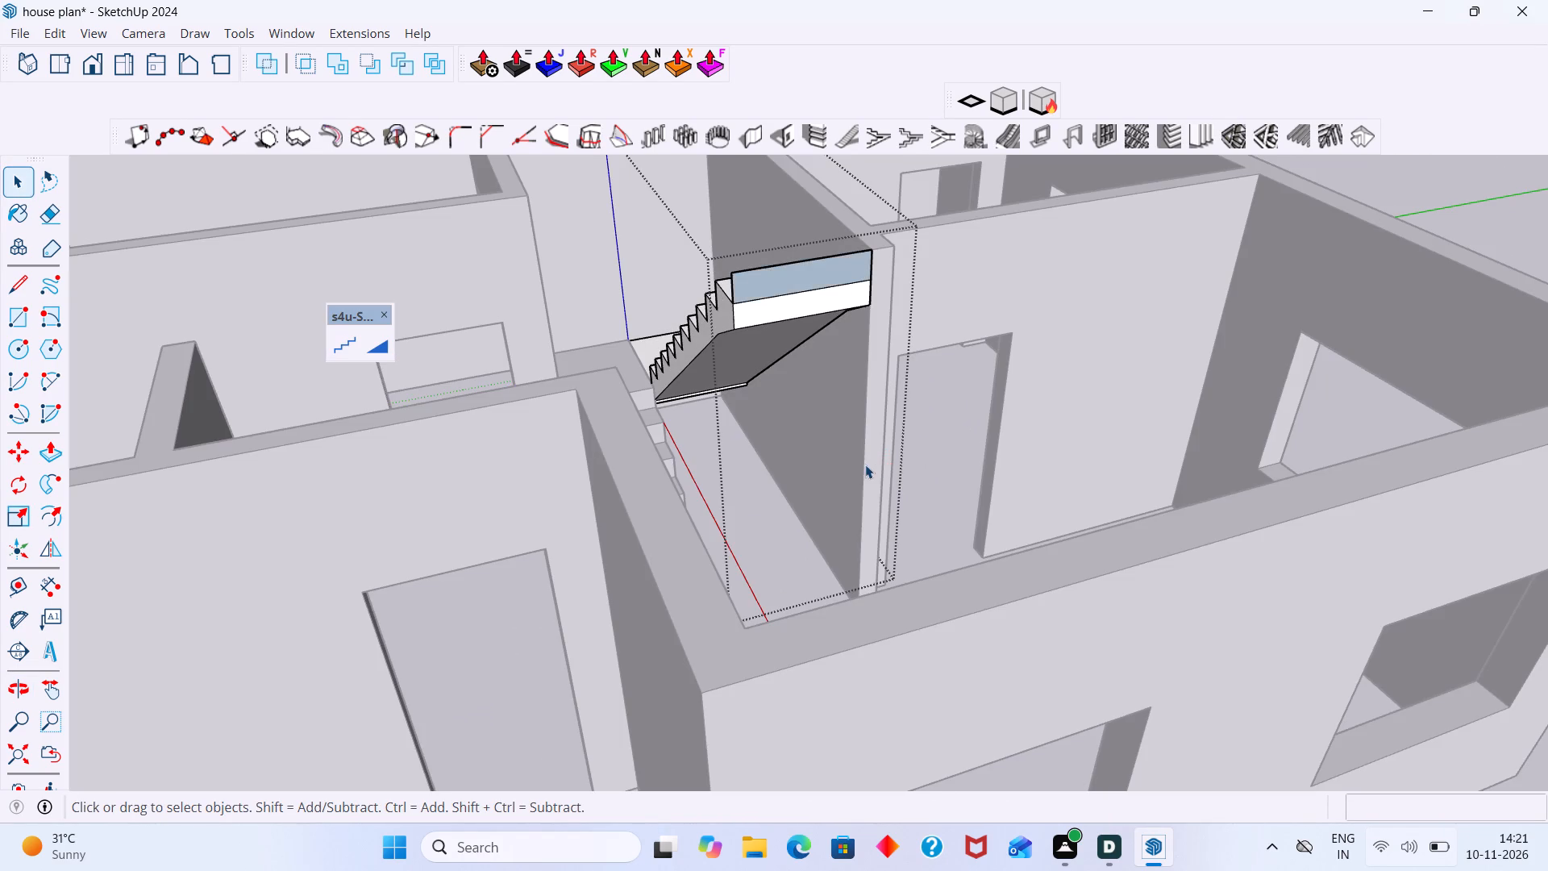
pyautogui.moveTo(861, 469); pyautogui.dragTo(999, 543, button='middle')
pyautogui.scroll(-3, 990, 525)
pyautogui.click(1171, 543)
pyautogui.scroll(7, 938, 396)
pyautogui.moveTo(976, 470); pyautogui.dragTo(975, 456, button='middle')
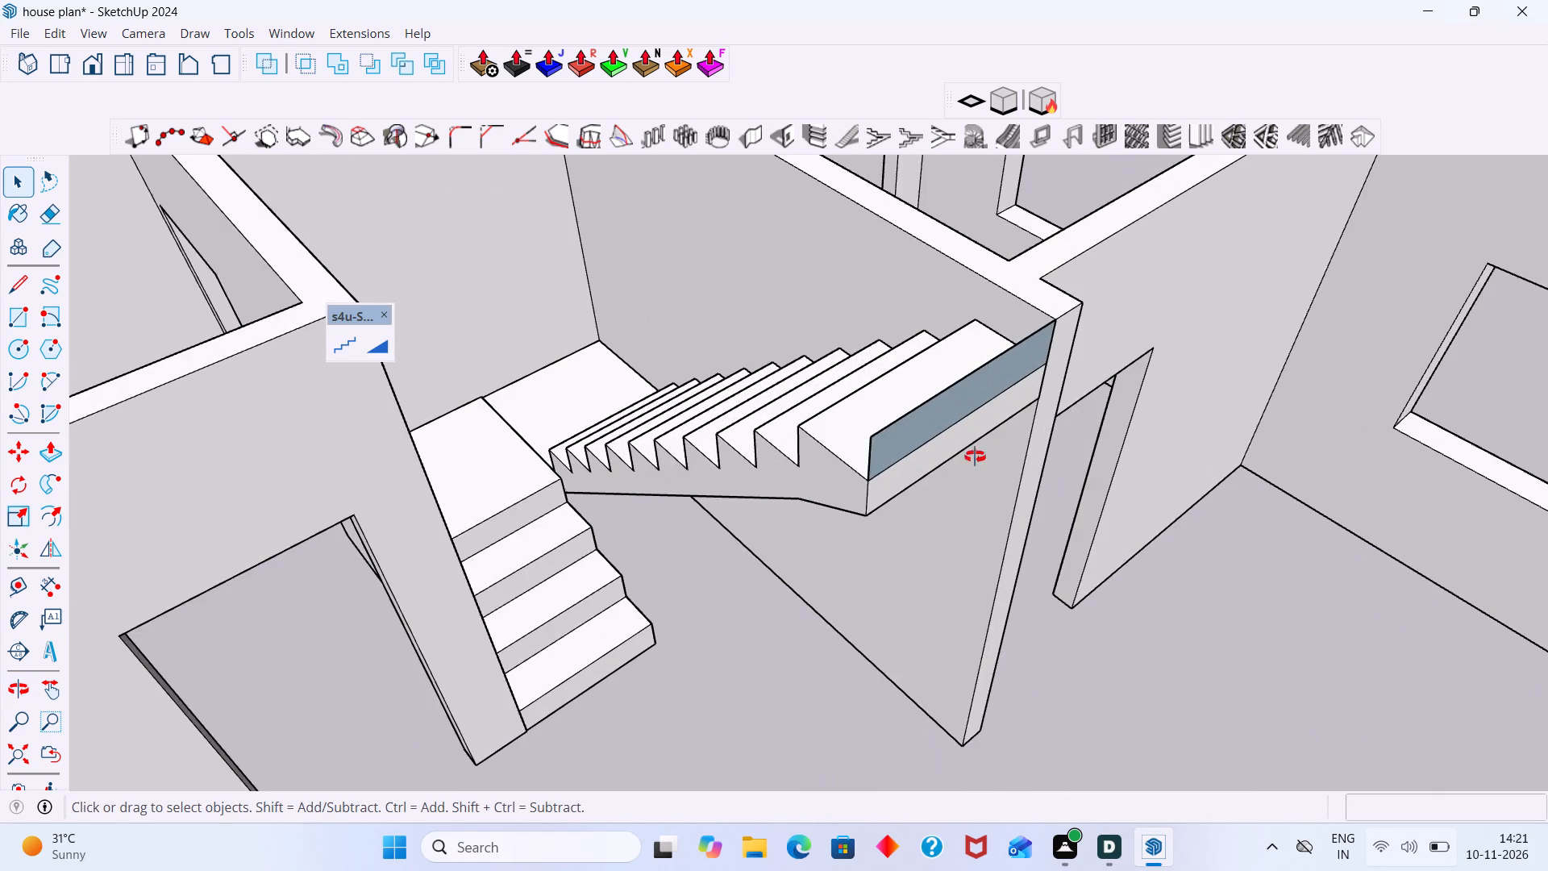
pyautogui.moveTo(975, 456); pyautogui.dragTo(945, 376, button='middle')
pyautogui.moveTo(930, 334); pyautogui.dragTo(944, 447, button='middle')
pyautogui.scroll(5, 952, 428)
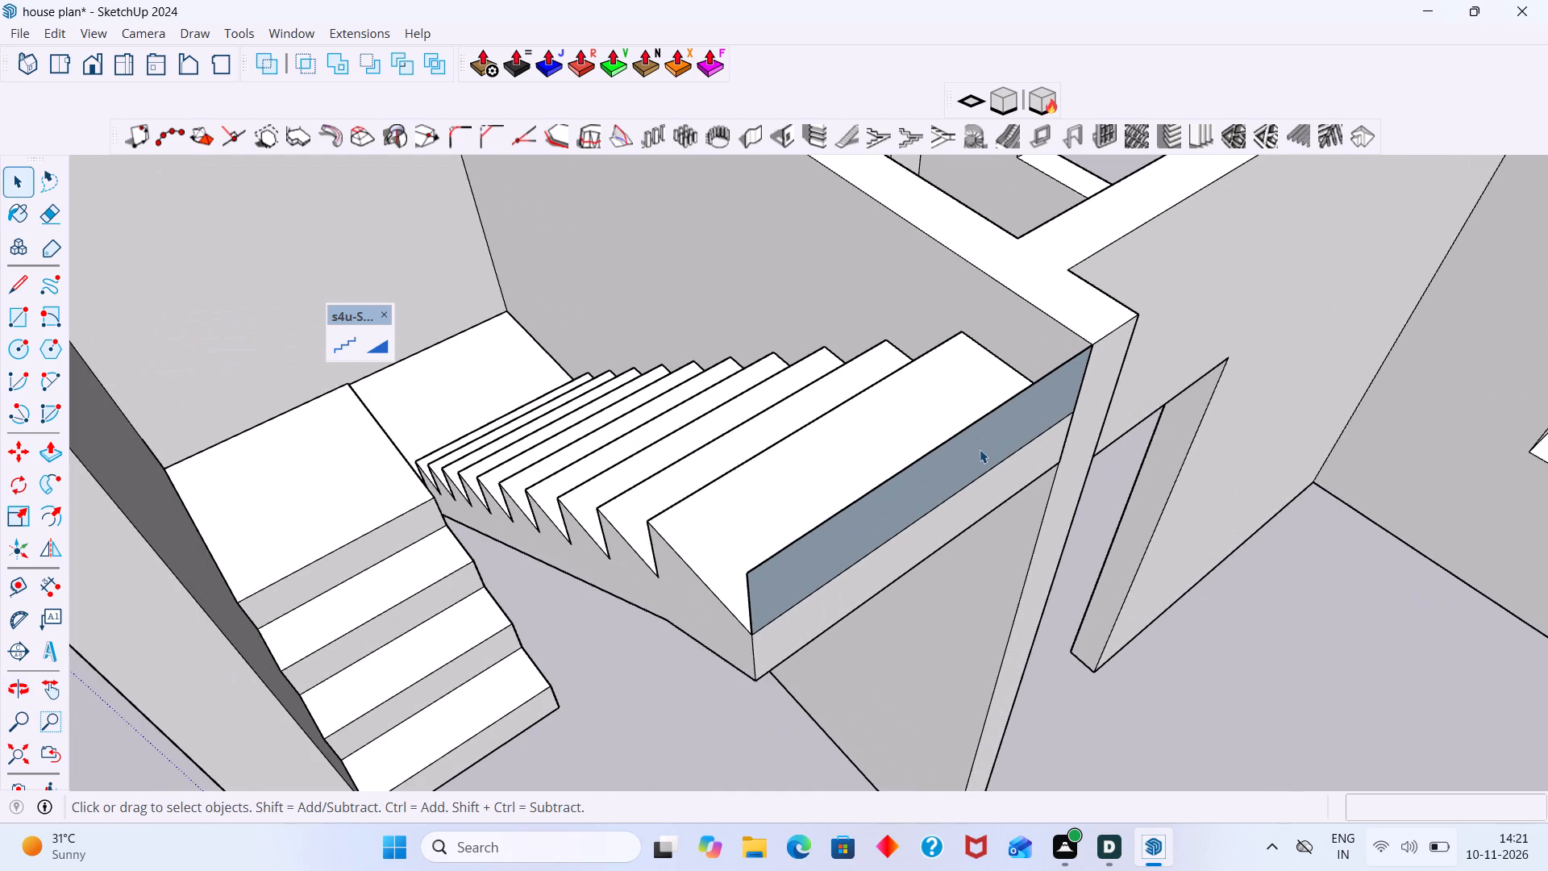
# Extrude the vertical face above the longer flight's top tread outward 3' to form a landing slab.
pyautogui.click(976, 463)
pyautogui.doubleClick(975, 463)
pyautogui.click(964, 465)
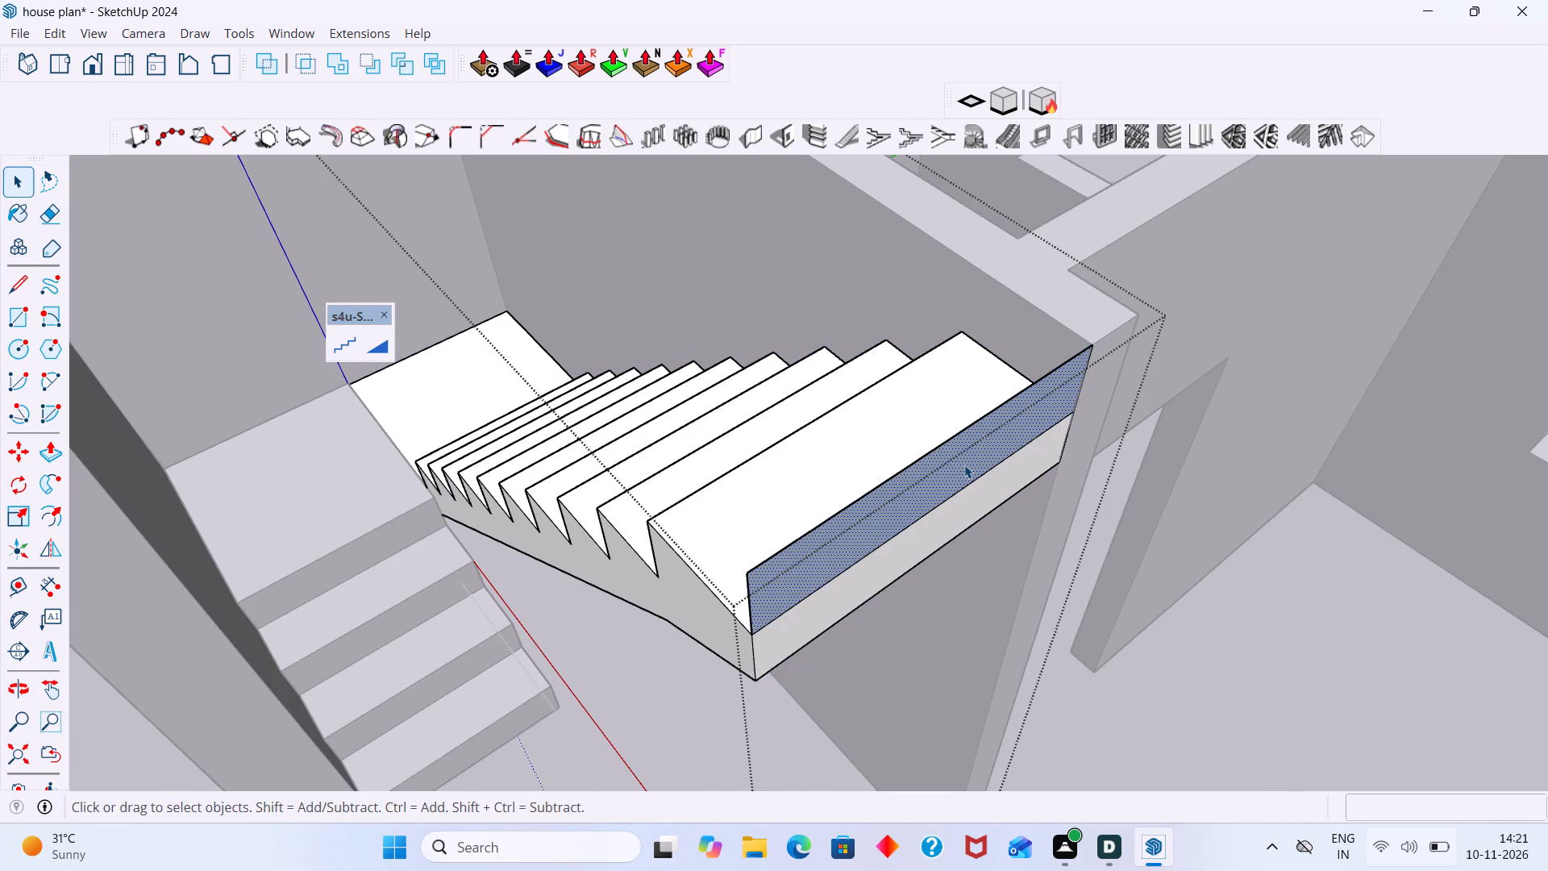
pyautogui.press('p')
pyautogui.click(964, 465)
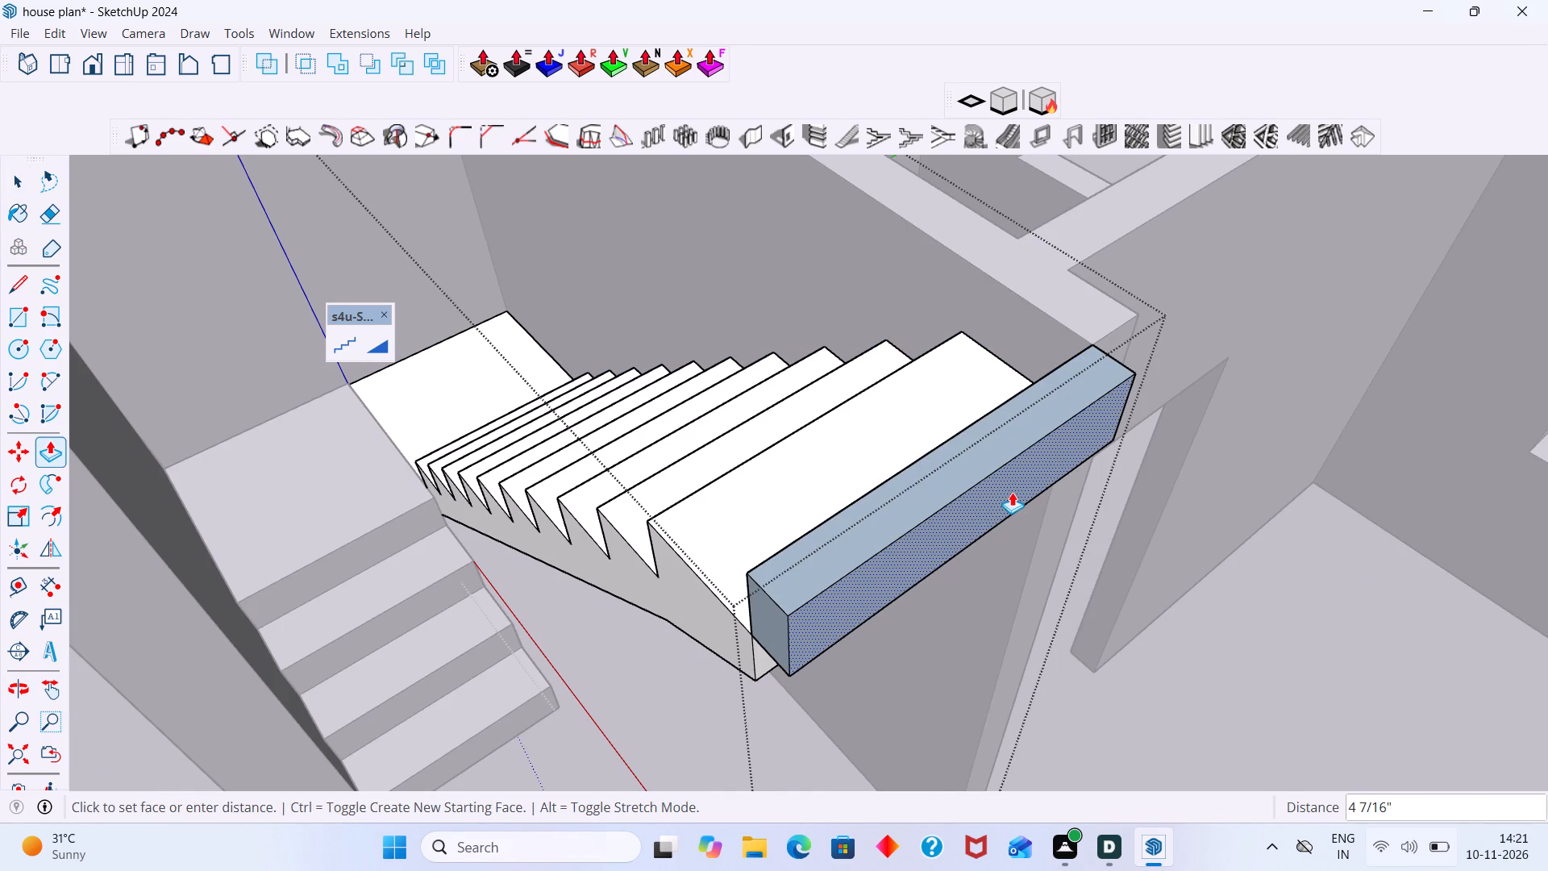
pyautogui.write("3'")
pyautogui.press('Return')
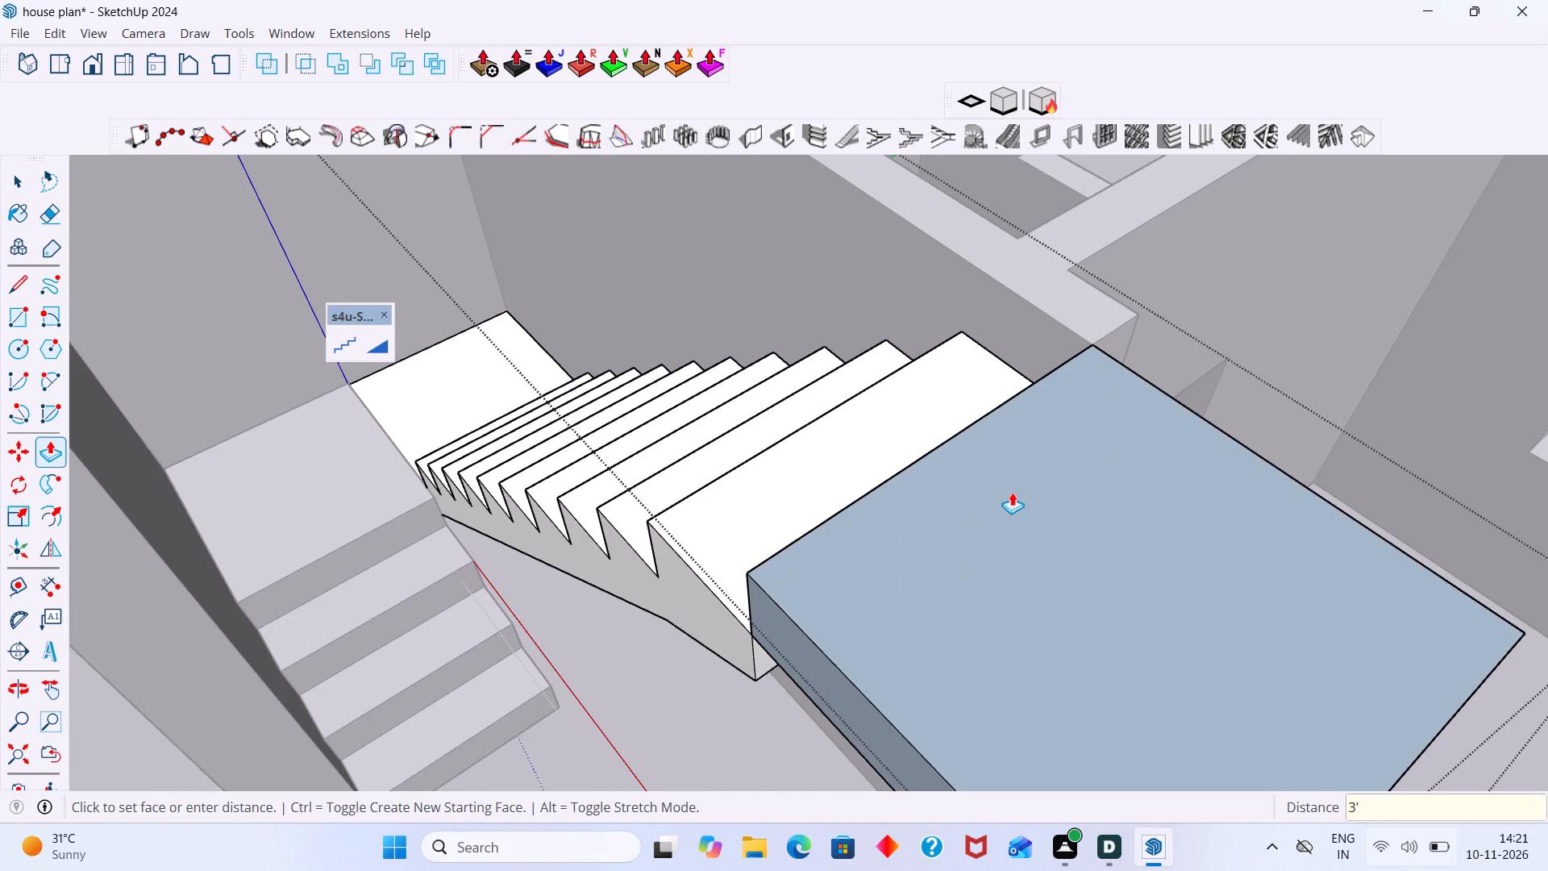
pyautogui.press('space')
# Draw a 3' by about 7 15/16" rectangle closing the open riser between the top tread and the landing slab.
pyautogui.scroll(-9, 838, 539)
pyautogui.moveTo(921, 543); pyautogui.dragTo(927, 544, button='middle')
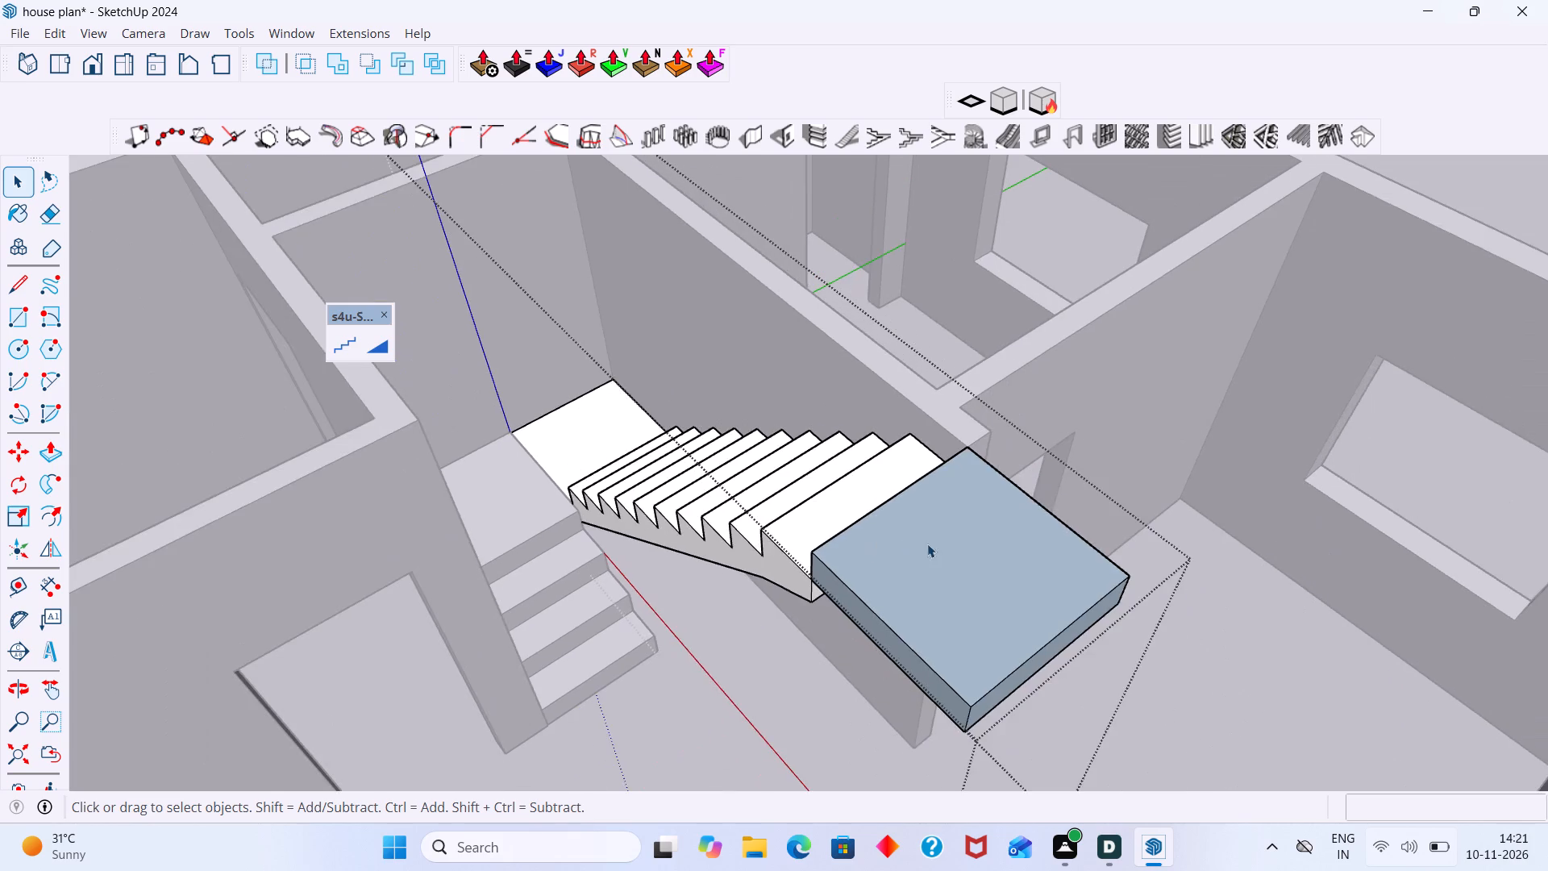
pyautogui.moveTo(927, 544); pyautogui.dragTo(1313, 542, button='middle')
pyautogui.scroll(2, 1155, 405)
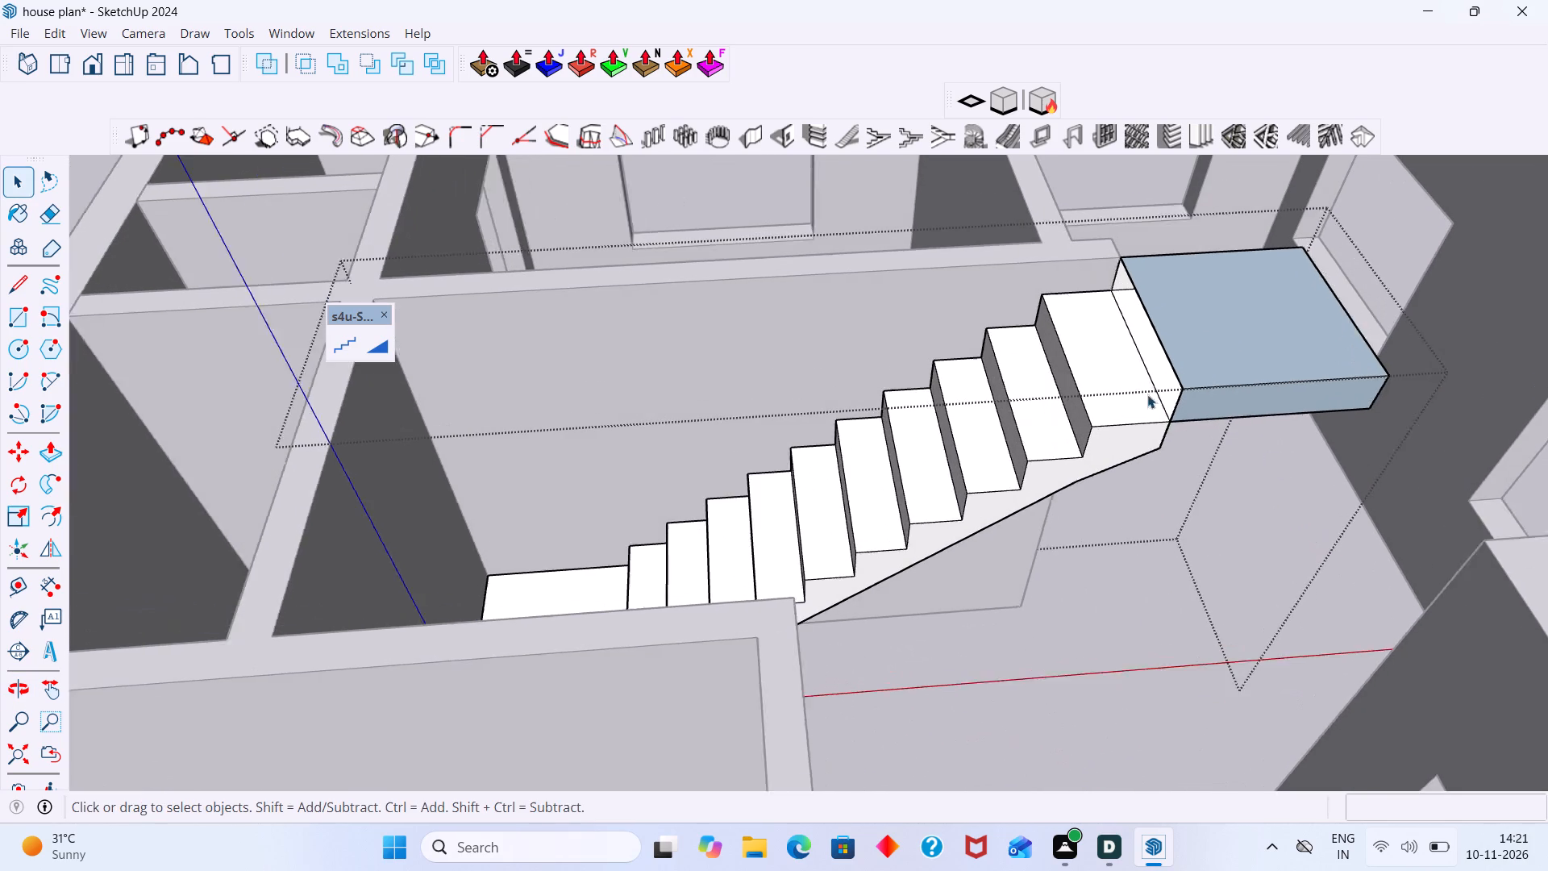
pyautogui.scroll(5, 1147, 394)
pyautogui.moveTo(1170, 385); pyautogui.dragTo(1354, 400, button='middle')
pyautogui.keyDown('shift'); pyautogui.moveTo(1295, 390); pyautogui.dragTo(1056, 584, button='middle'); pyautogui.keyUp('shift')
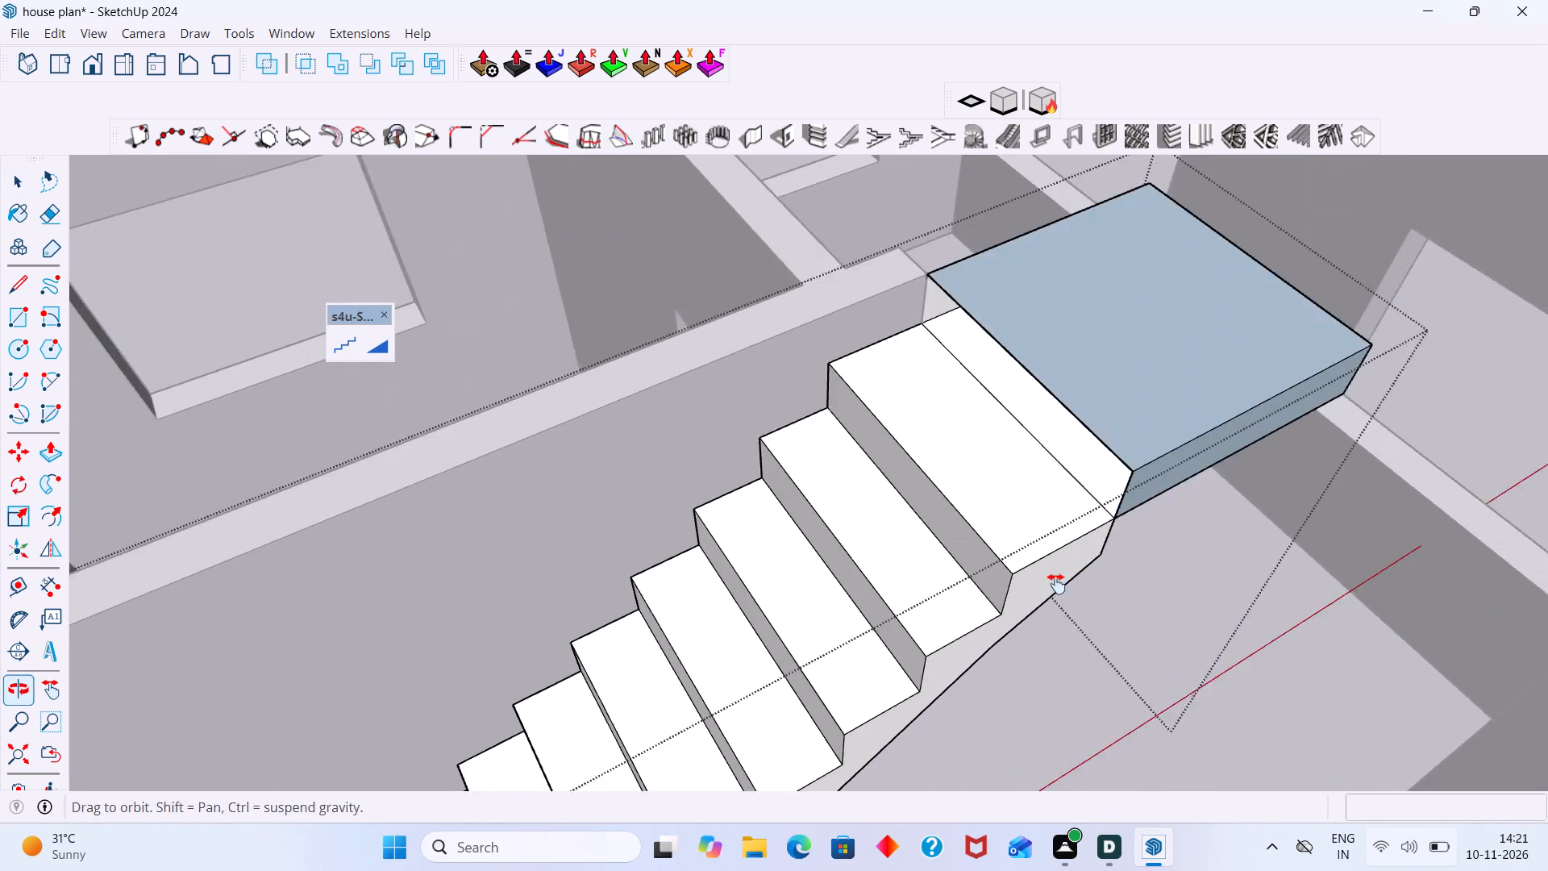
pyautogui.keyDown('shift'); pyautogui.moveTo(1056, 584); pyautogui.dragTo(1045, 584, button='middle'); pyautogui.keyUp('shift')
pyautogui.scroll(1, 1007, 561)
pyautogui.moveTo(1013, 550); pyautogui.dragTo(1044, 482, button='middle')
pyautogui.scroll(2, 1014, 300)
pyautogui.moveTo(1014, 289); pyautogui.dragTo(1060, 224, button='middle')
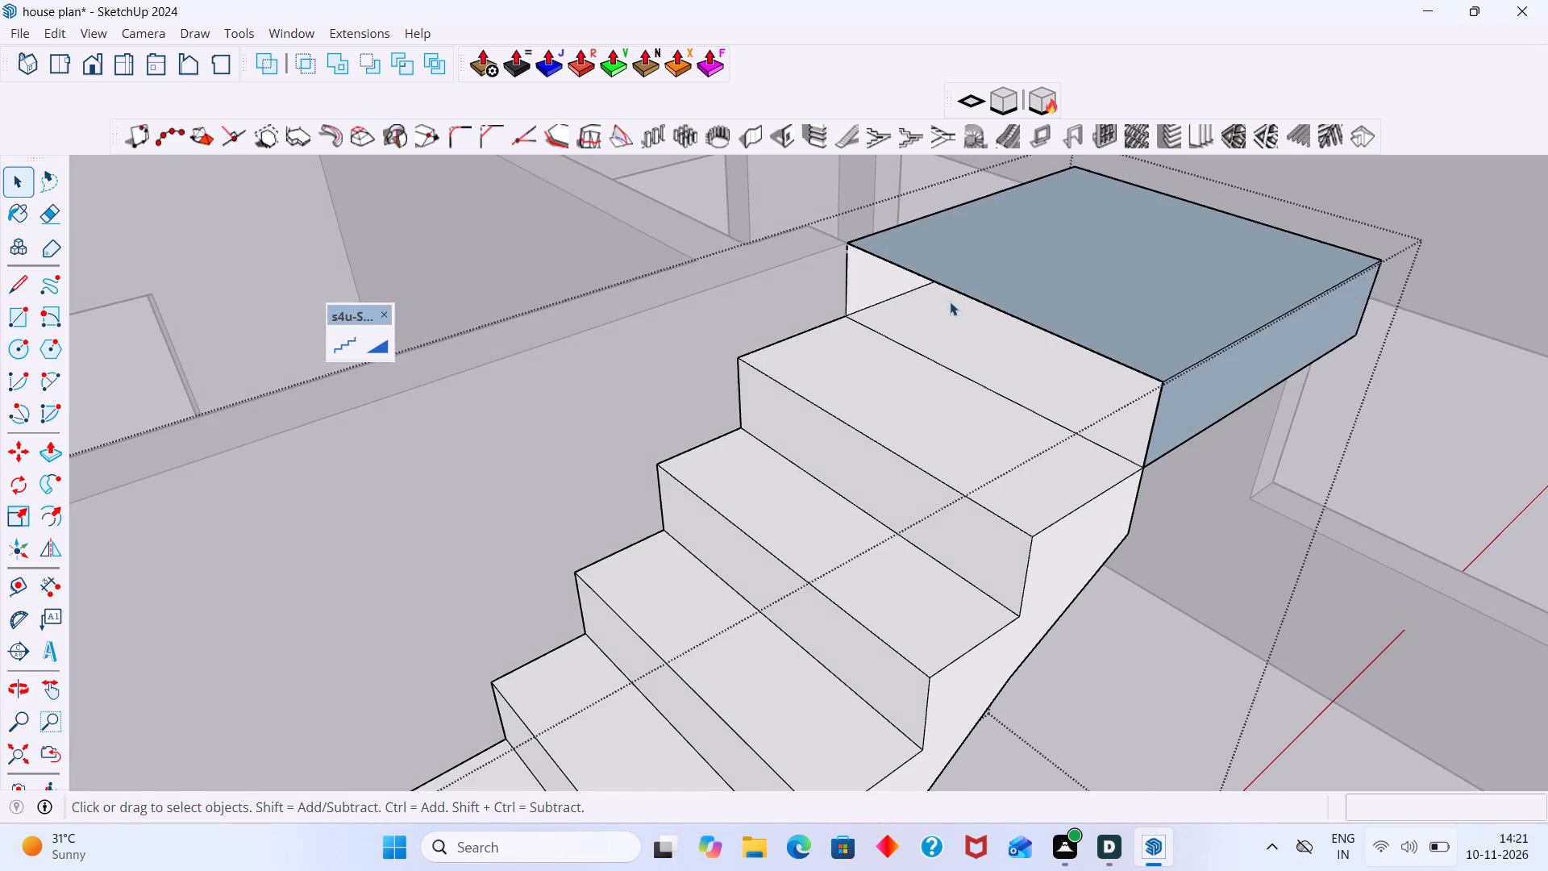
pyautogui.press('r')
pyautogui.click(853, 248)
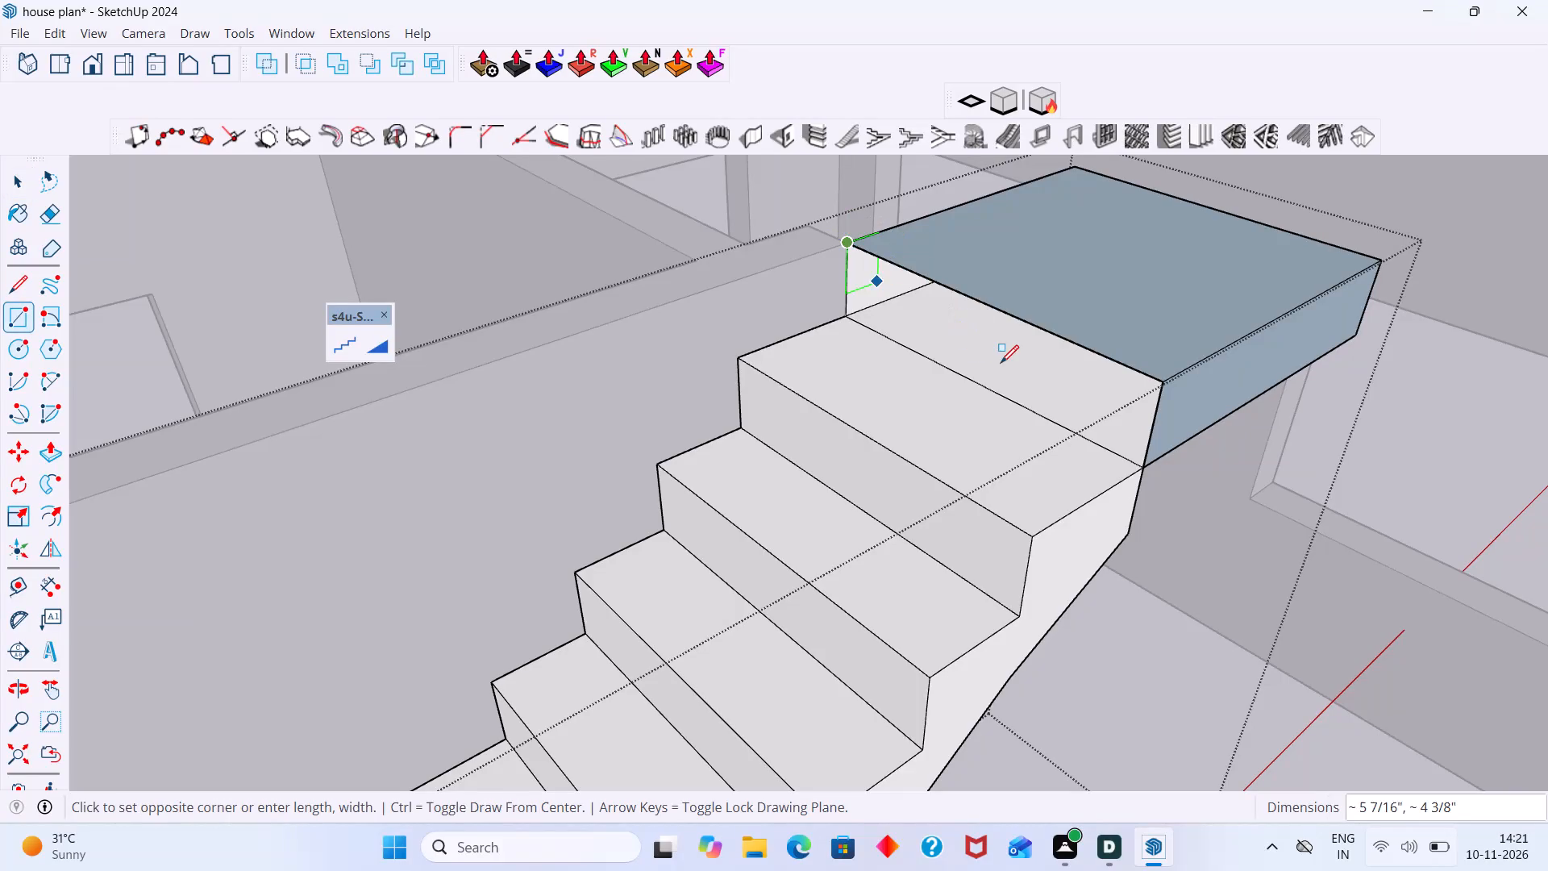
pyautogui.click(1146, 468)
pyautogui.moveTo(1142, 461); pyautogui.dragTo(1084, 437, button='middle')
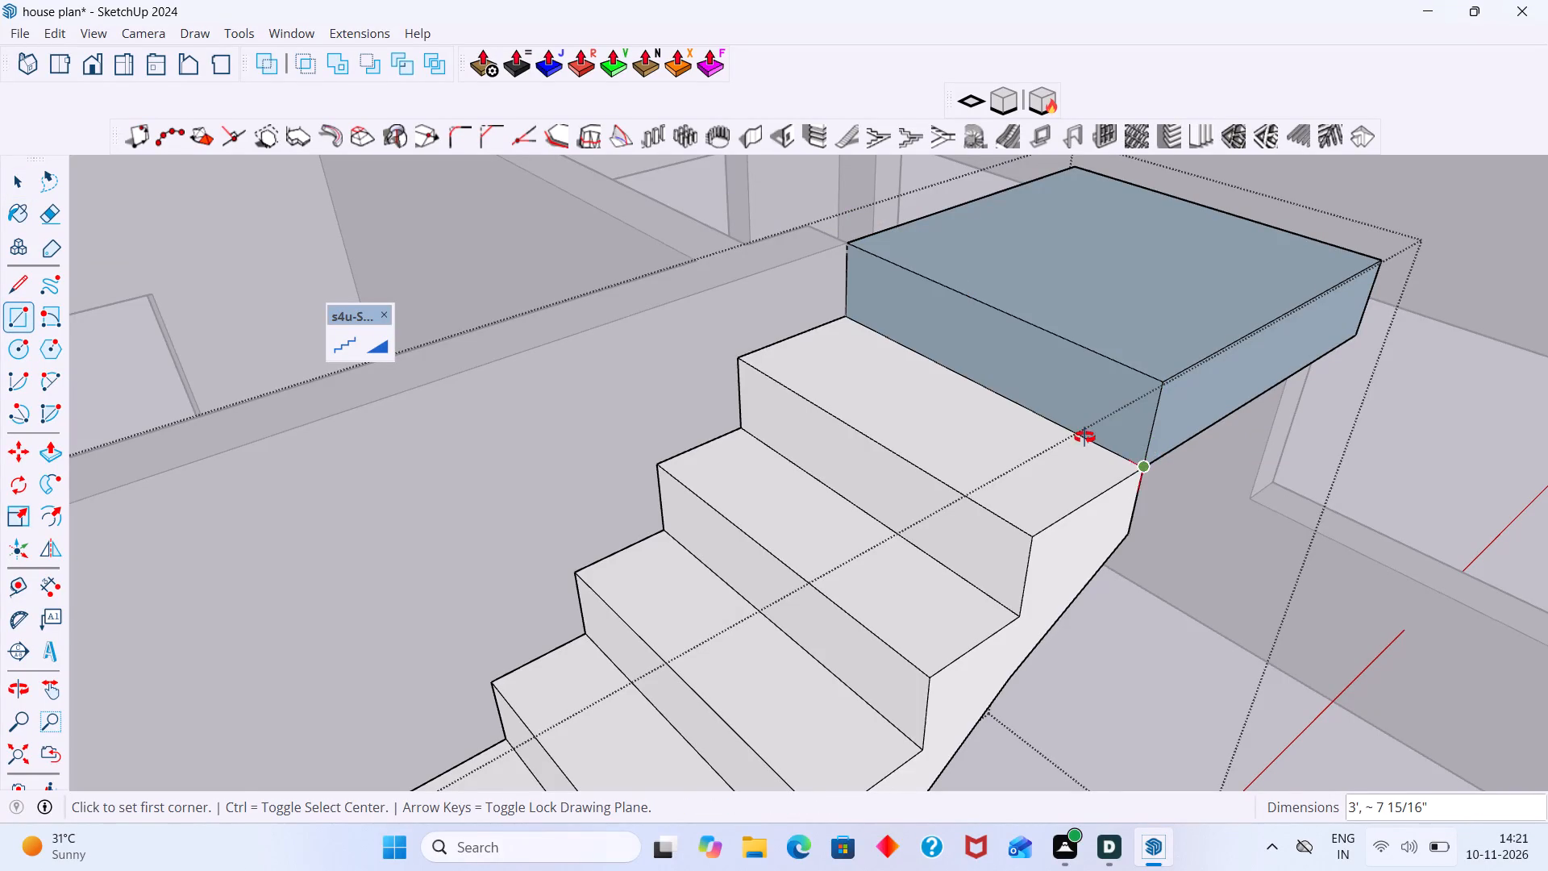
pyautogui.moveTo(1084, 437); pyautogui.dragTo(922, 413, button='middle')
pyautogui.press('space')
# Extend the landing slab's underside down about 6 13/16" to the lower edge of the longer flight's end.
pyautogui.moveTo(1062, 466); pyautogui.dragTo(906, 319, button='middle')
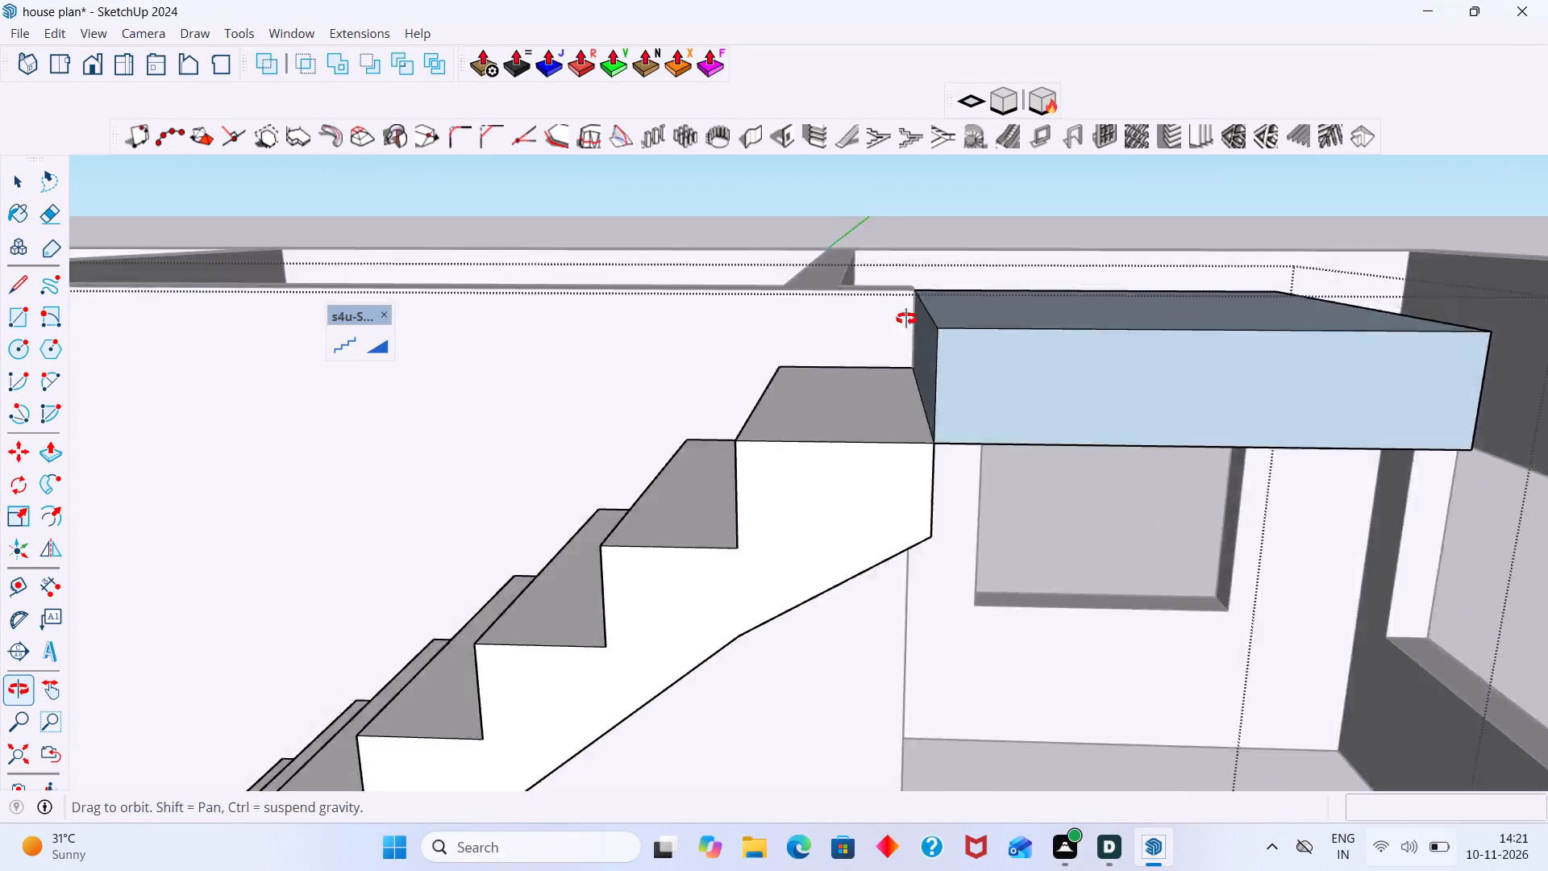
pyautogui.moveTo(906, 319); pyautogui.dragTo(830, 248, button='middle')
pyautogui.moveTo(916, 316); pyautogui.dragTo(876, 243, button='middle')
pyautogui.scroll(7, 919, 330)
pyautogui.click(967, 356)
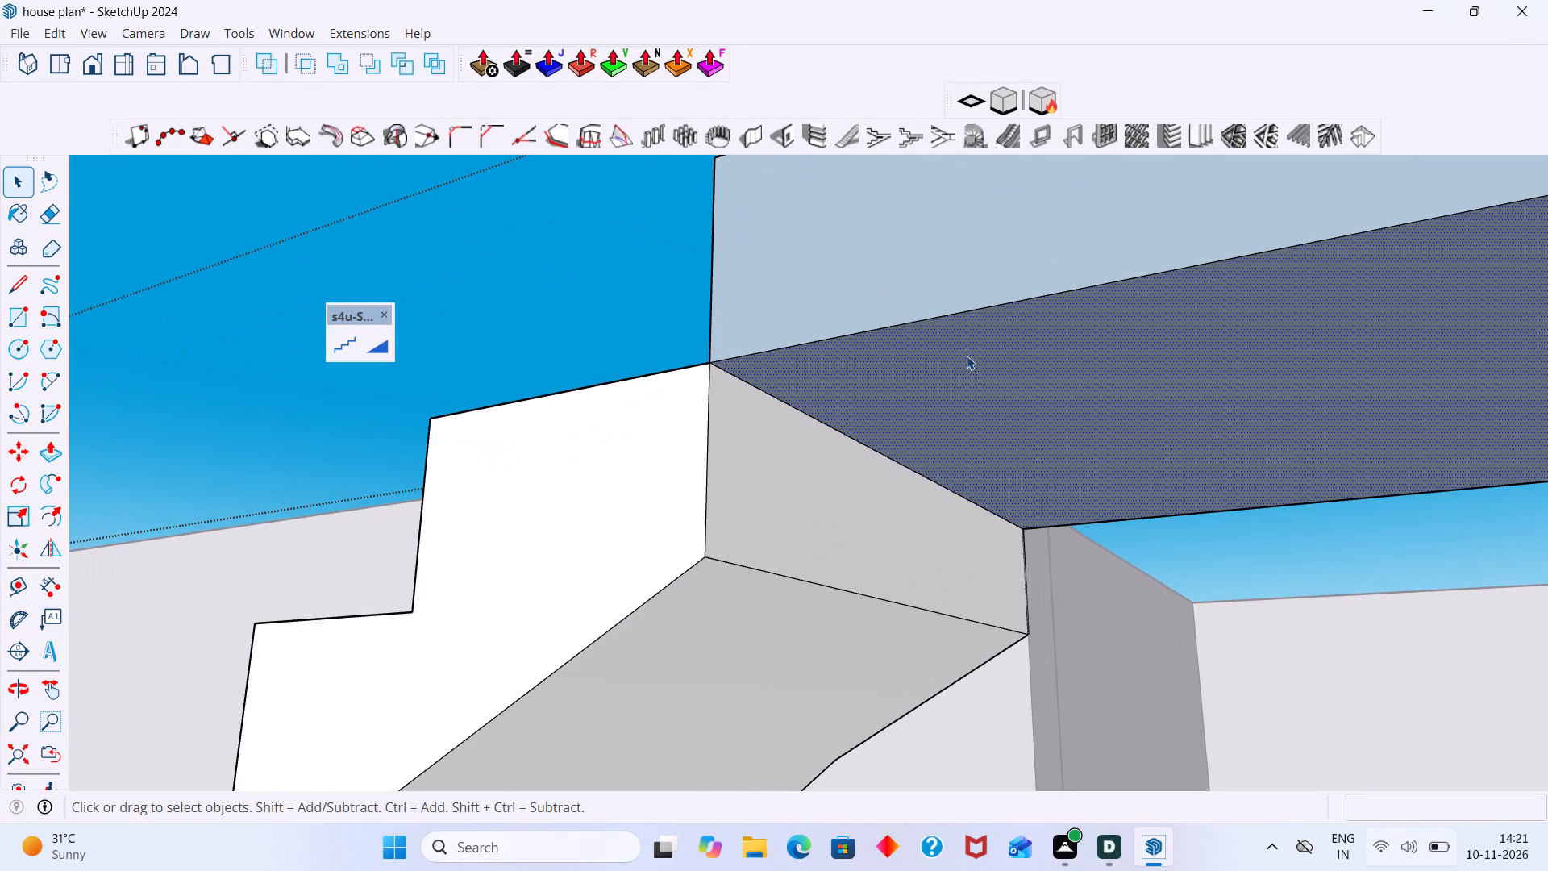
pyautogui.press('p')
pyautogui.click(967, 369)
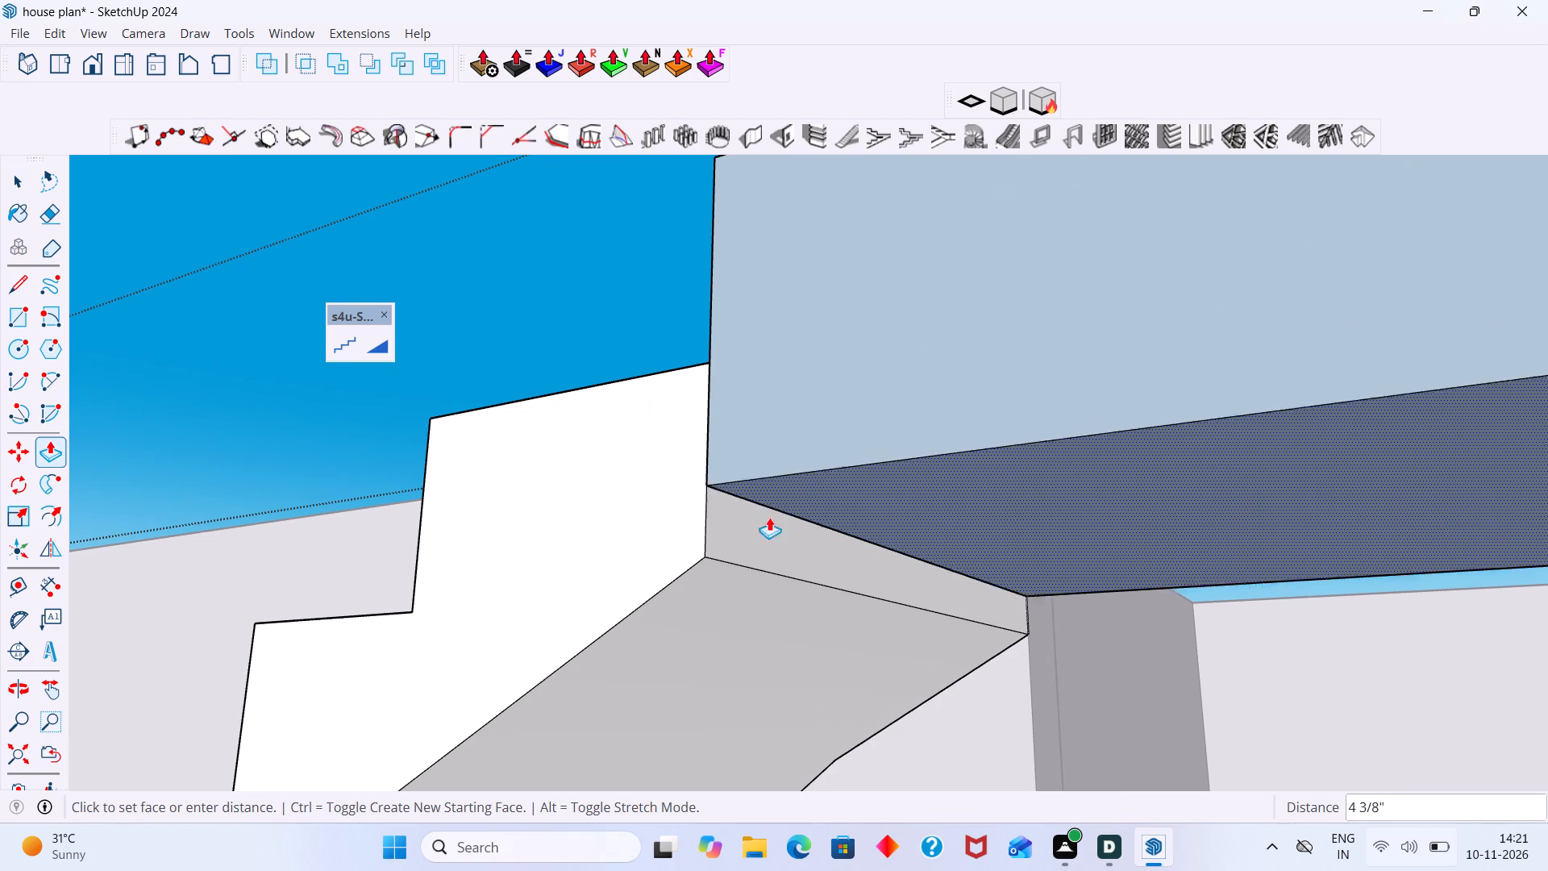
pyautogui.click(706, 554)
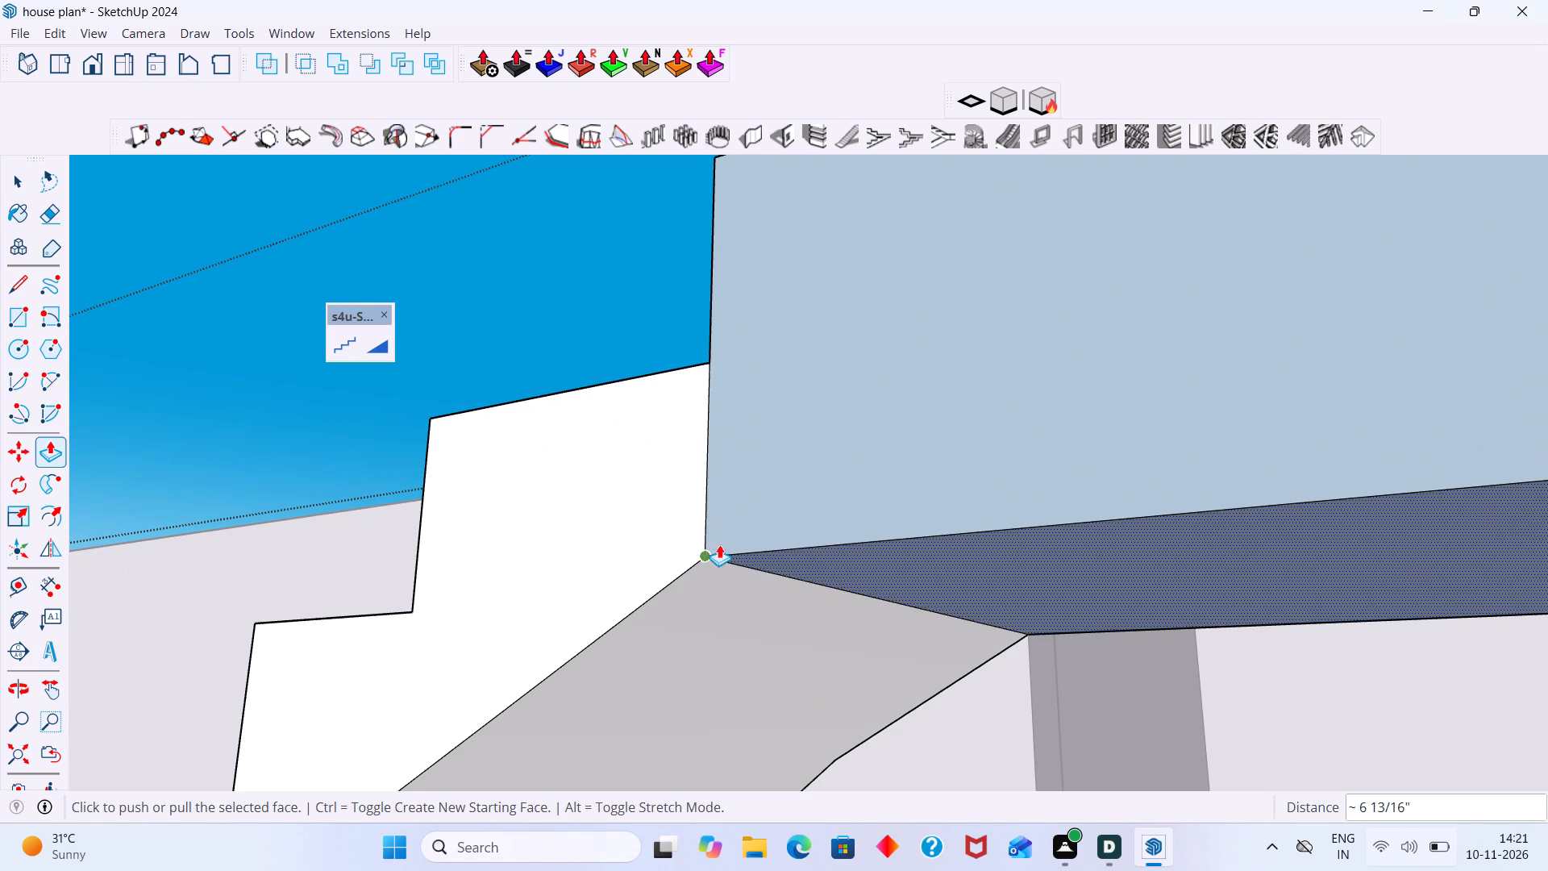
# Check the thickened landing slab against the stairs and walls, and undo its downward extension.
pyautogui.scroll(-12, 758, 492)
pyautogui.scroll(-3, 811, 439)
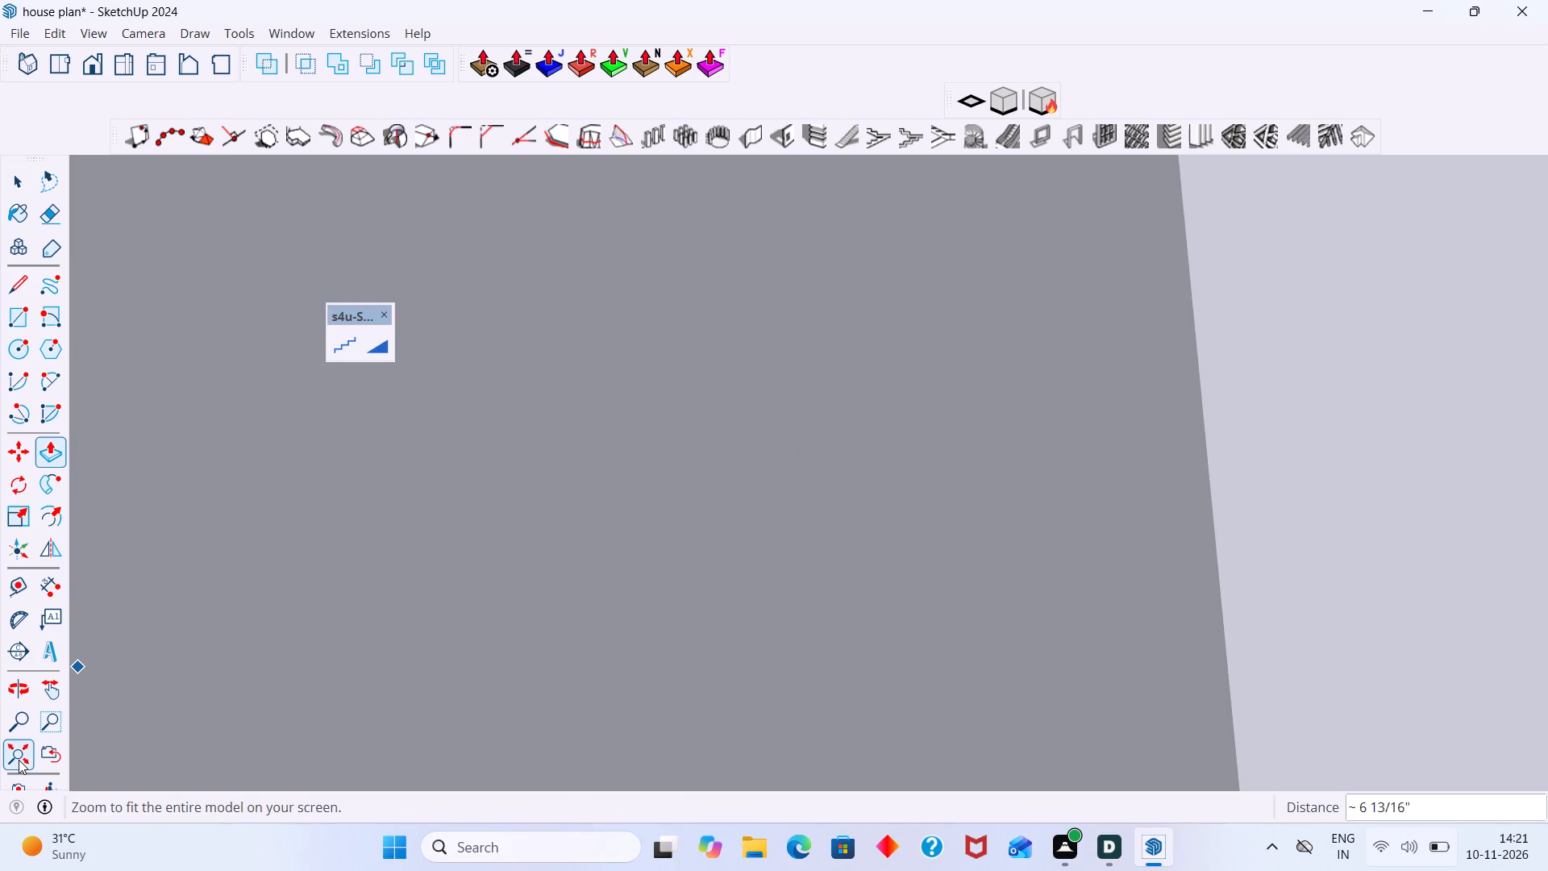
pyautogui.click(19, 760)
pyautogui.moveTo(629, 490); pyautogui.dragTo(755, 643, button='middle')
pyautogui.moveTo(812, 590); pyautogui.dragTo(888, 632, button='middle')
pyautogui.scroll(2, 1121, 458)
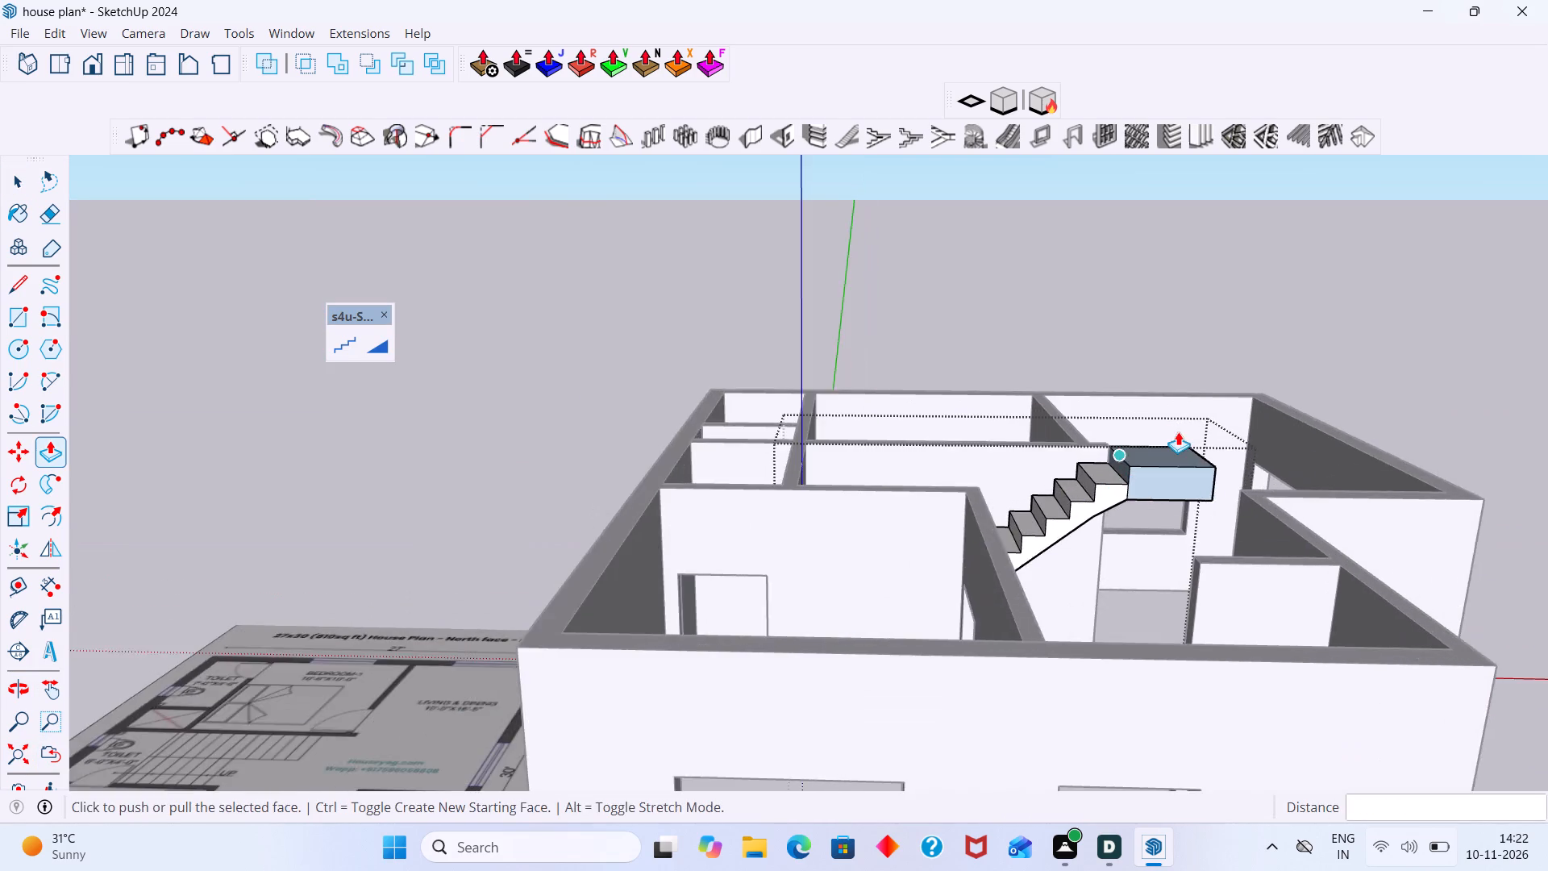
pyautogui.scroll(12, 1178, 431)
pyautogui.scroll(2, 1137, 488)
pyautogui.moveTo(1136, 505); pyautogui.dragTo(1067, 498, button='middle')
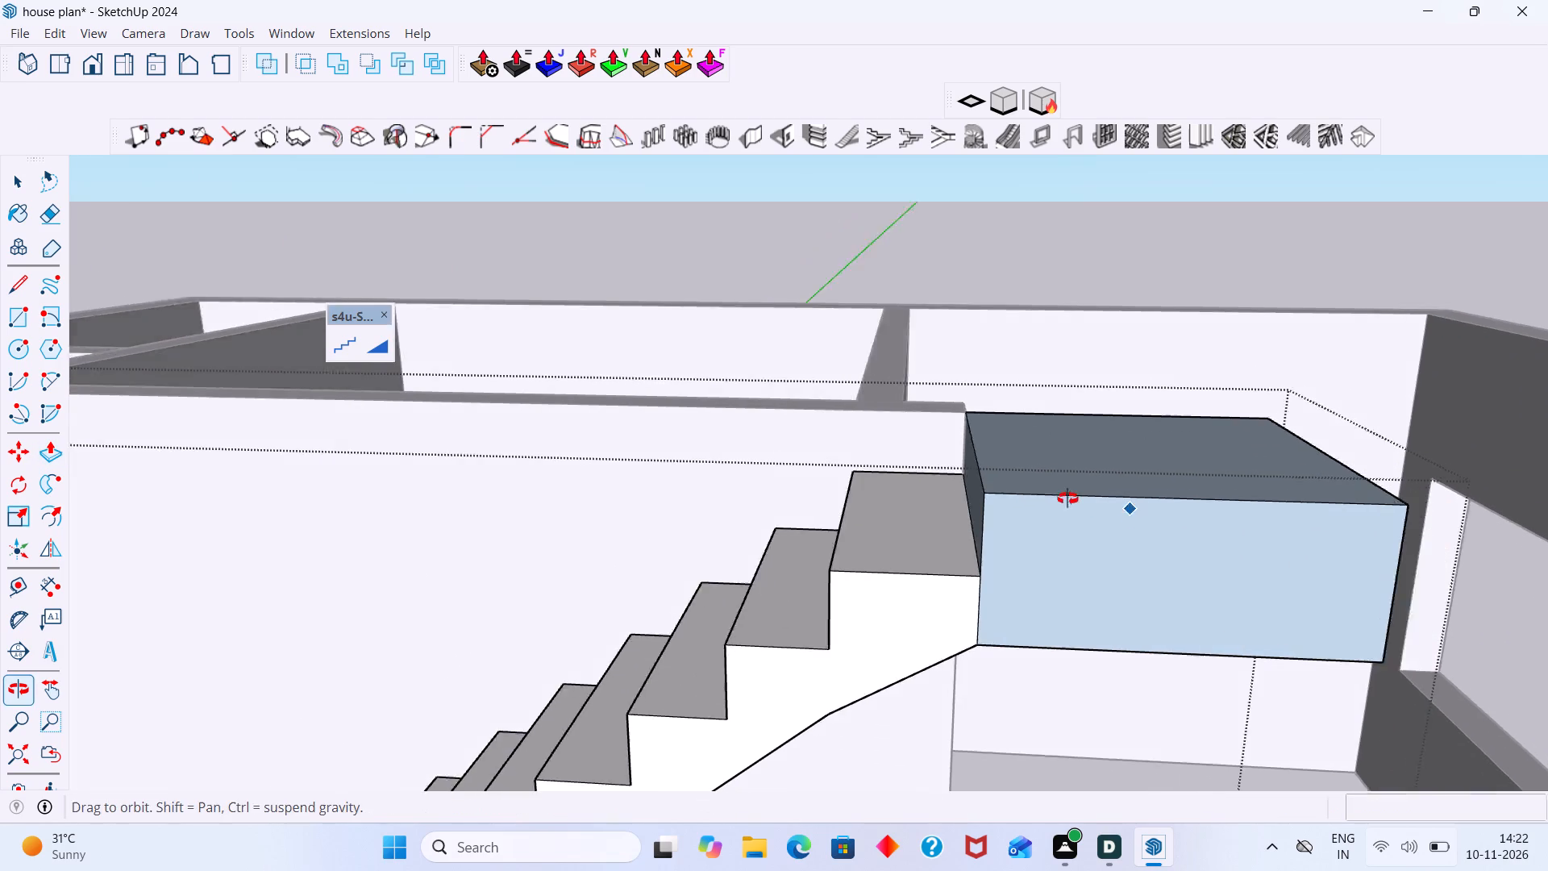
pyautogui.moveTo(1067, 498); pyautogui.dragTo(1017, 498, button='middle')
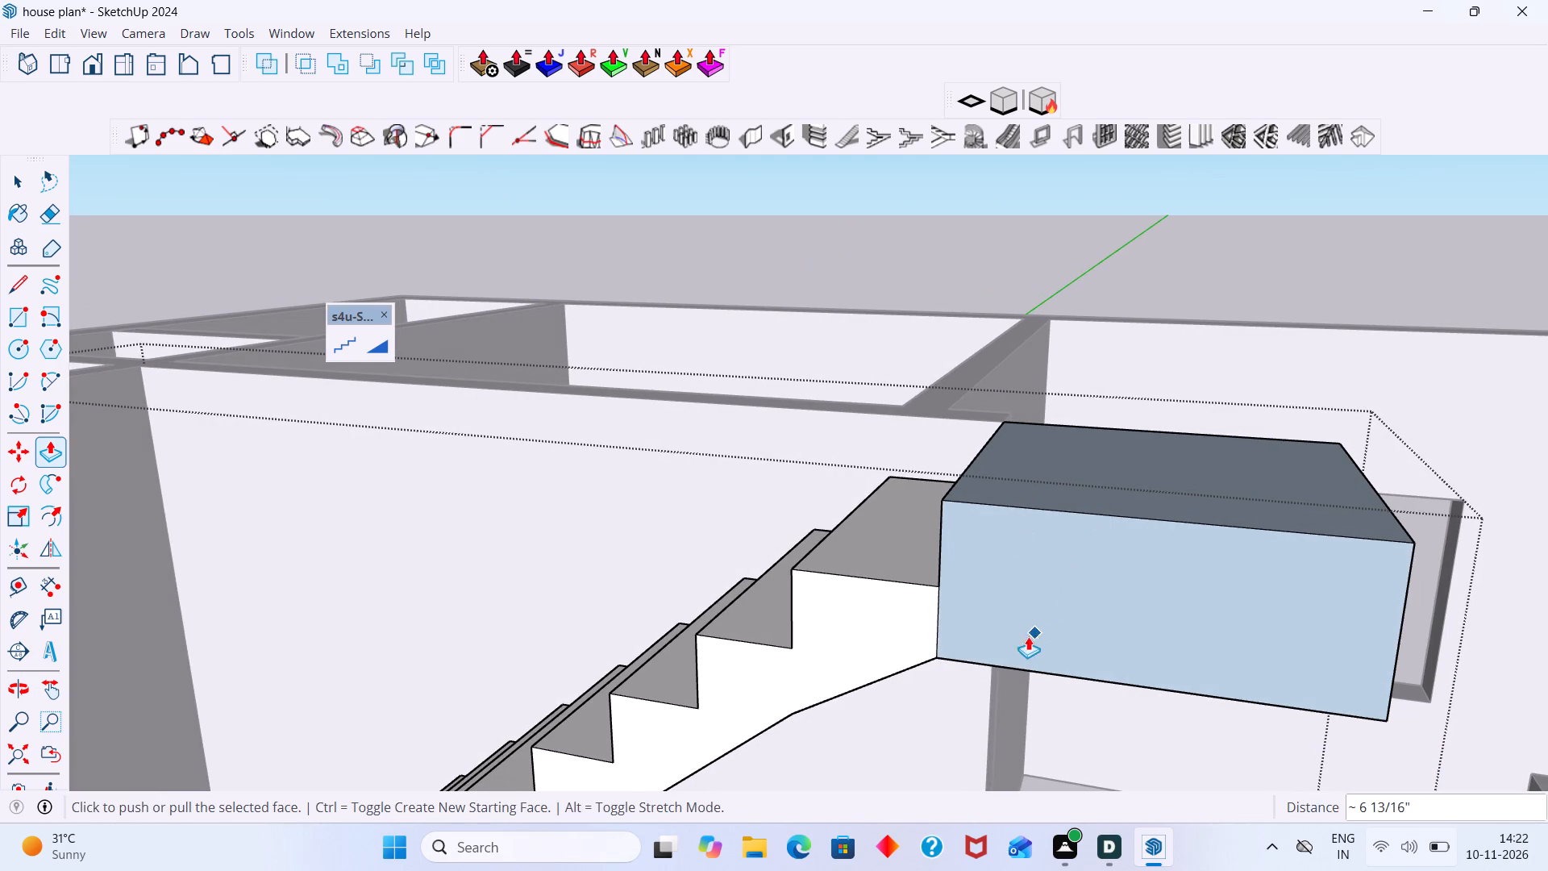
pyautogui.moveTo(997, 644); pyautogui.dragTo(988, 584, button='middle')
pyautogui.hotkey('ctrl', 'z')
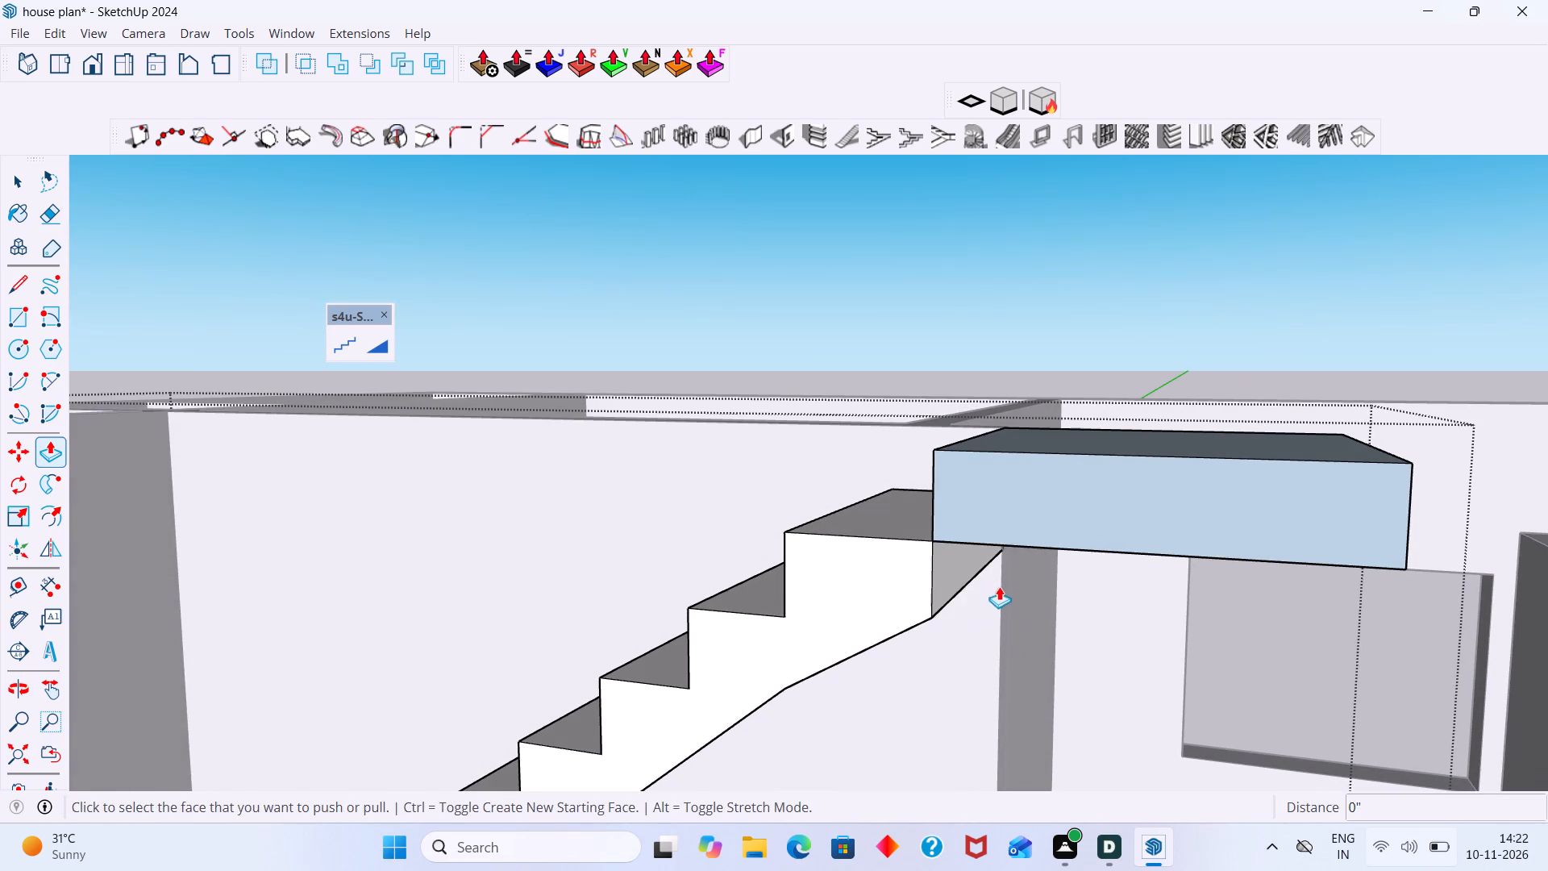
# Draw a sloping line about 1' 1 11/16" long from the flight's lower end corner to the landing slab's bottom edge.
pyautogui.moveTo(999, 586); pyautogui.dragTo(996, 519, button='middle')
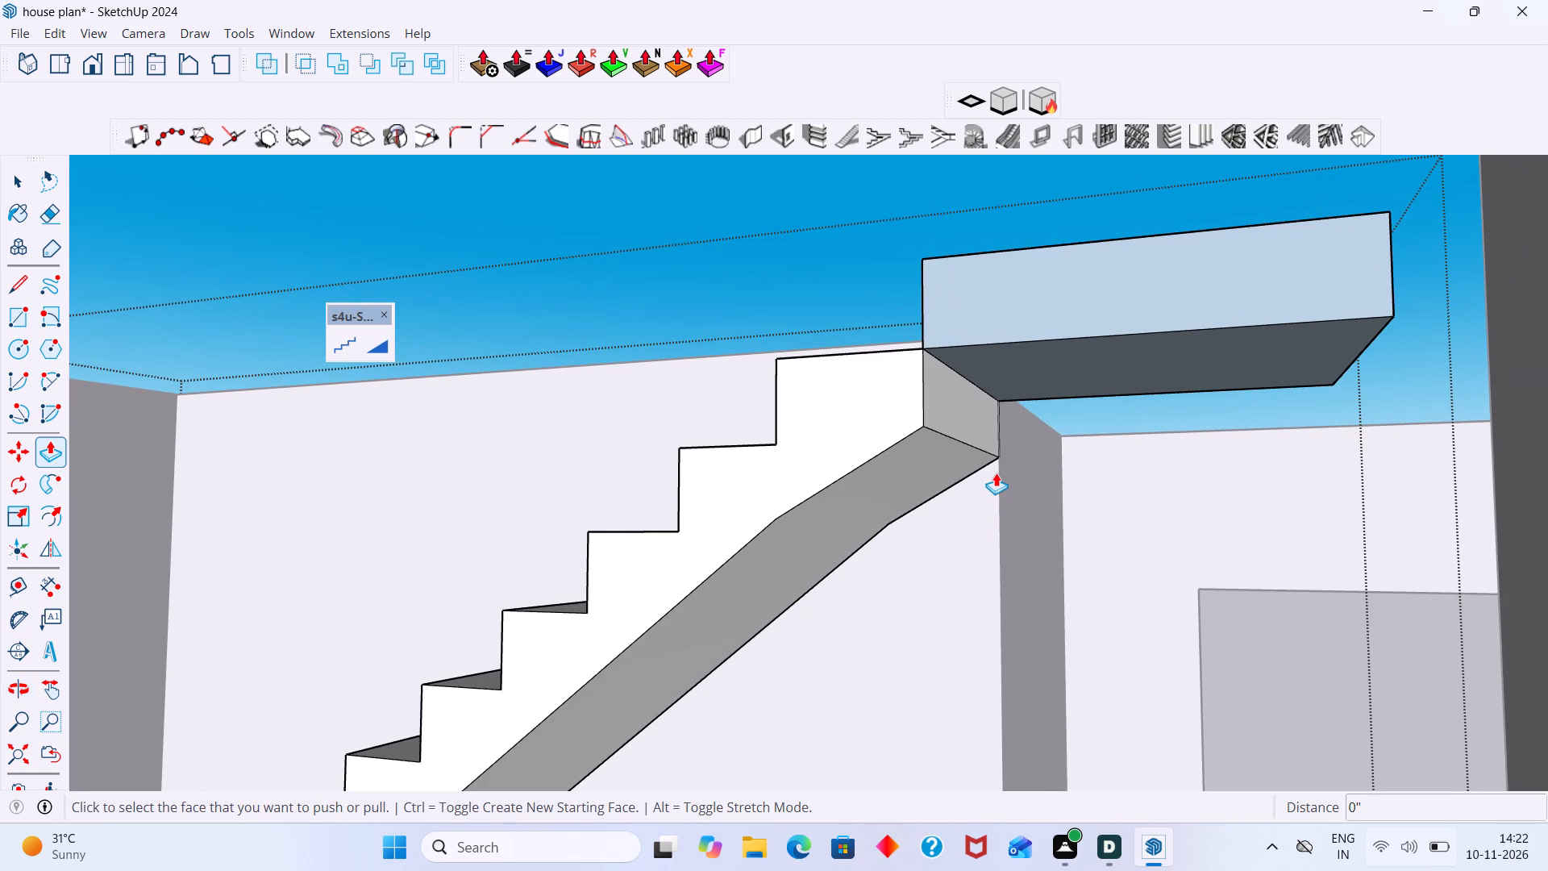
pyautogui.press('space')
pyautogui.moveTo(981, 468); pyautogui.dragTo(1088, 508, button='middle')
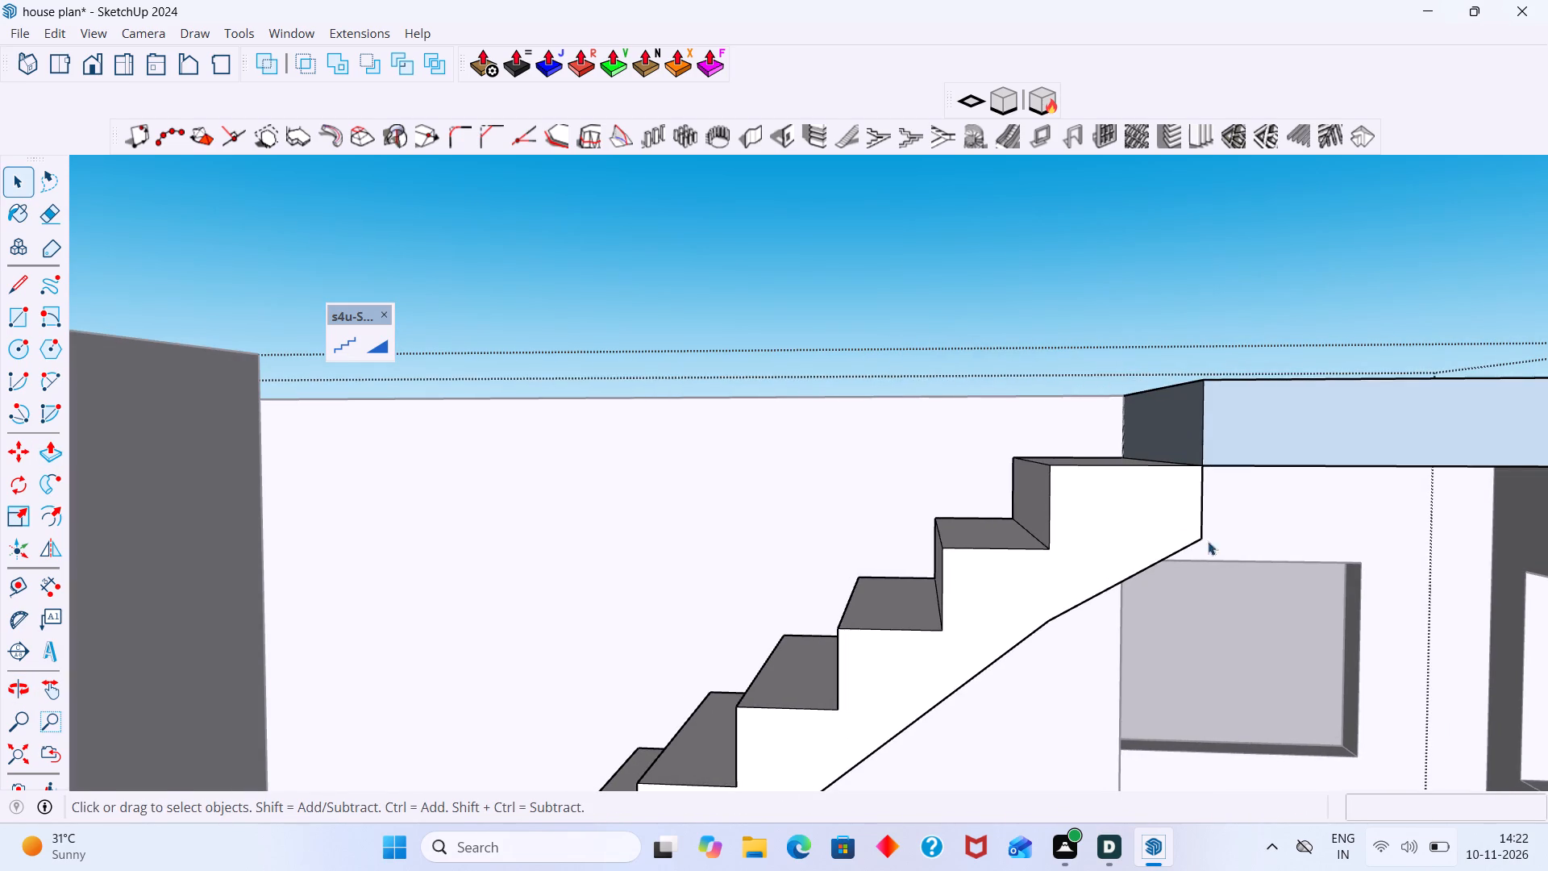
pyautogui.scroll(1, 1254, 542)
pyautogui.press('l')
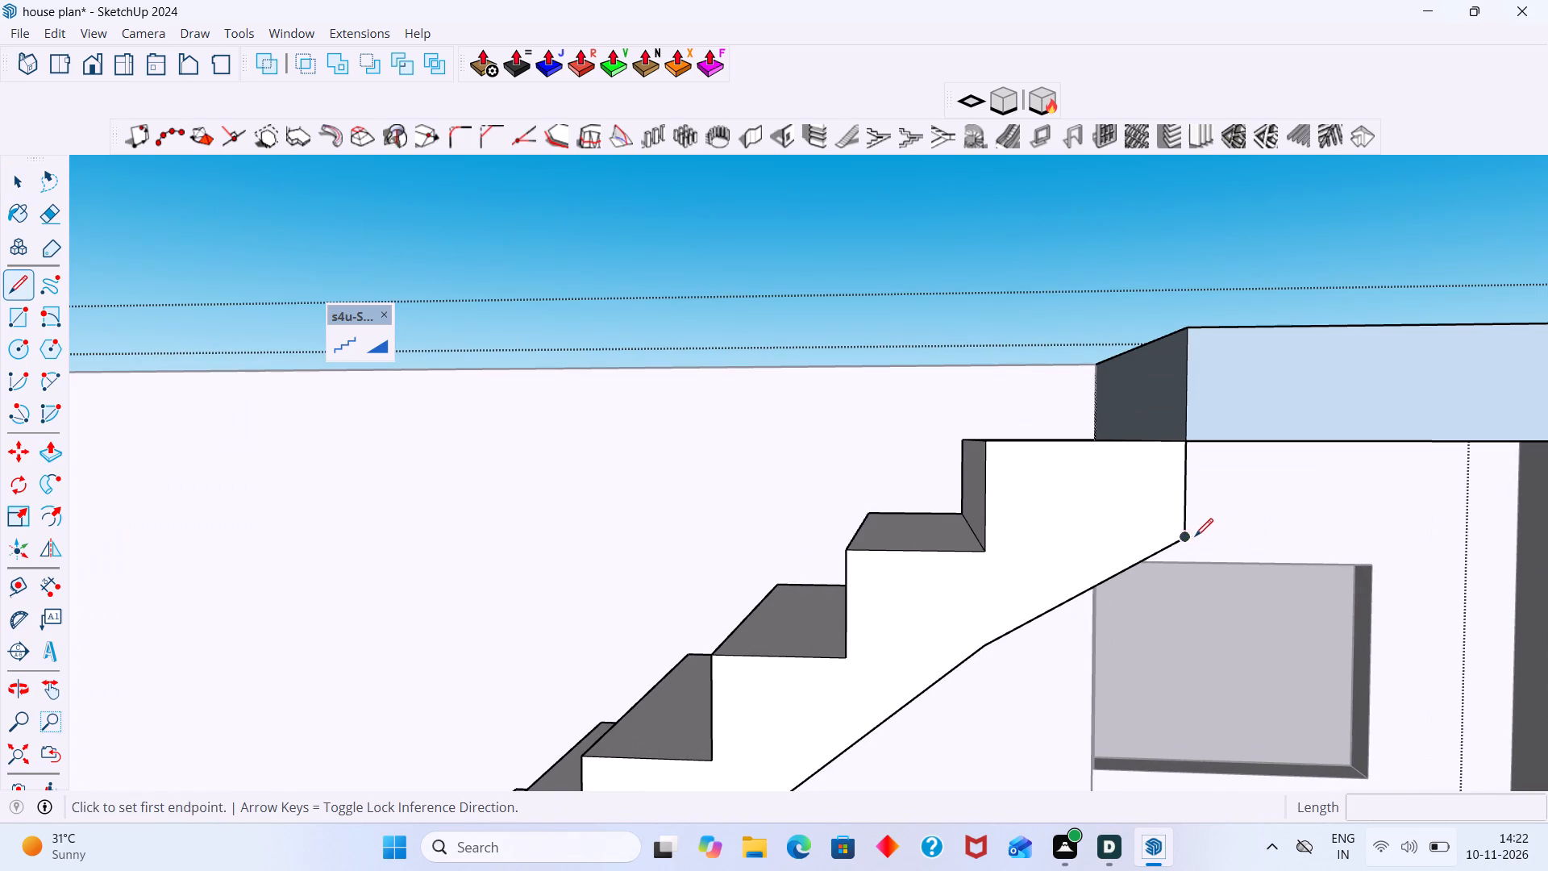
pyautogui.click(1190, 536)
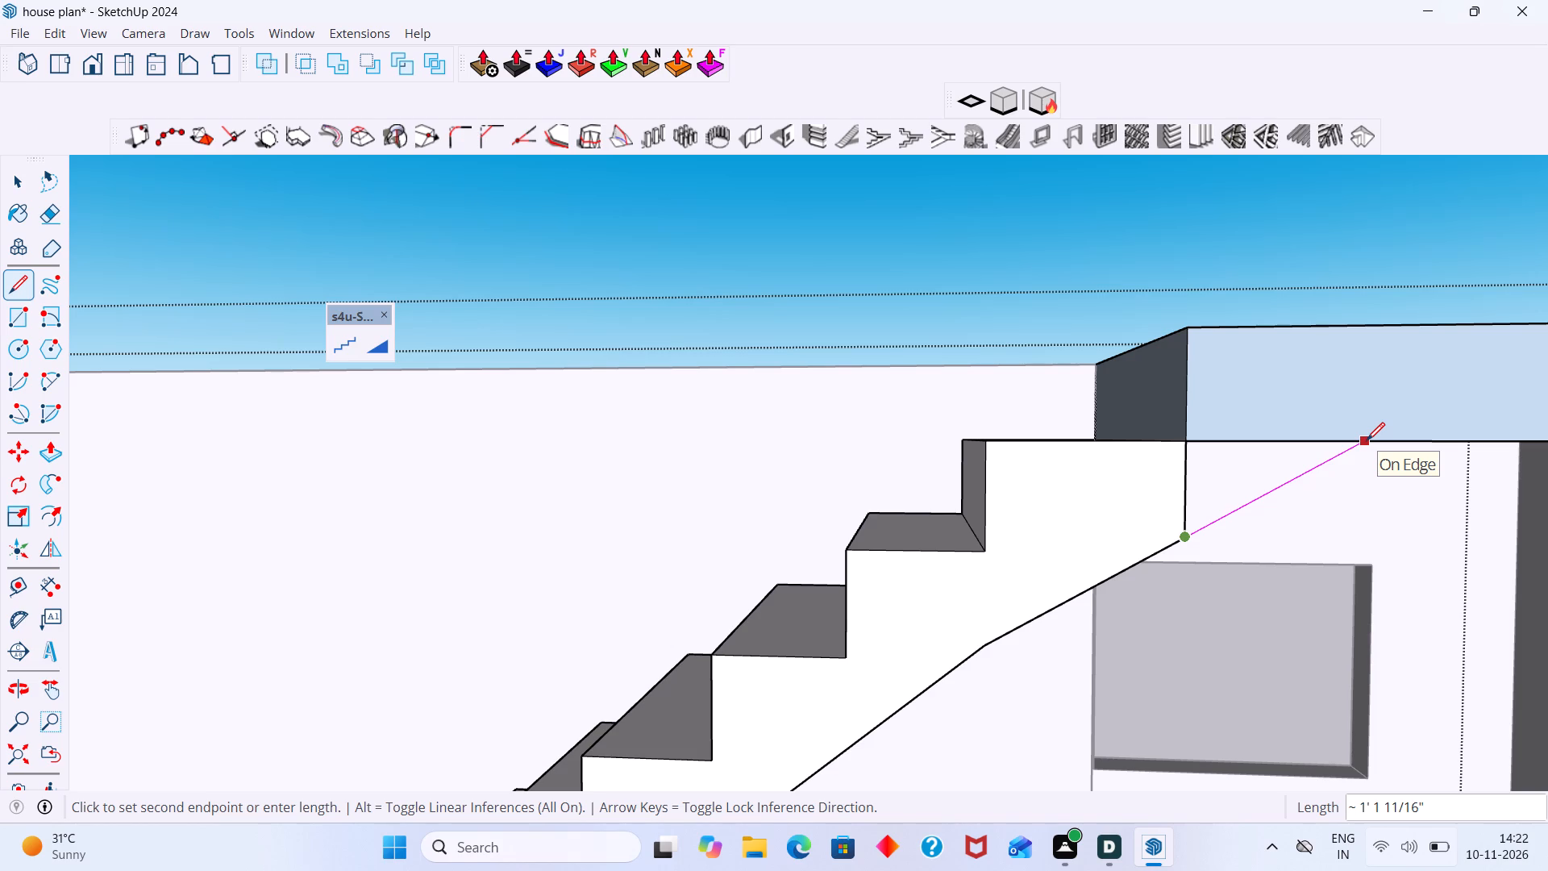
pyautogui.click(1367, 440)
pyautogui.press('space')
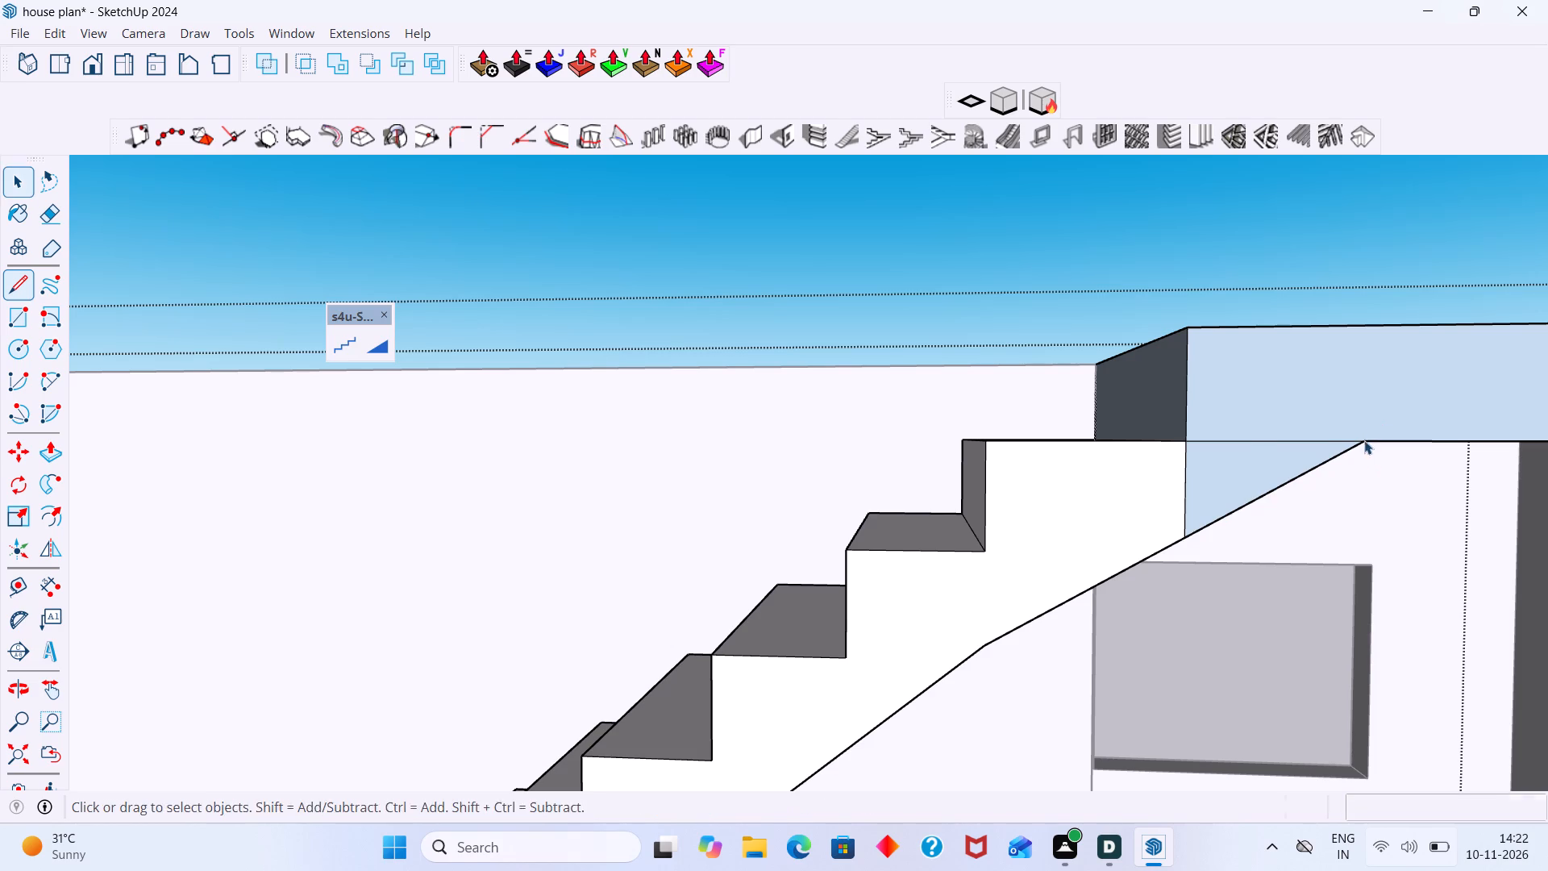
# Extrude the triangular face under the landing 3' across the flight's full width to continue the sloping soffit.
pyautogui.moveTo(1317, 453); pyautogui.dragTo(1085, 448, button='middle')
pyautogui.scroll(-6, 1066, 454)
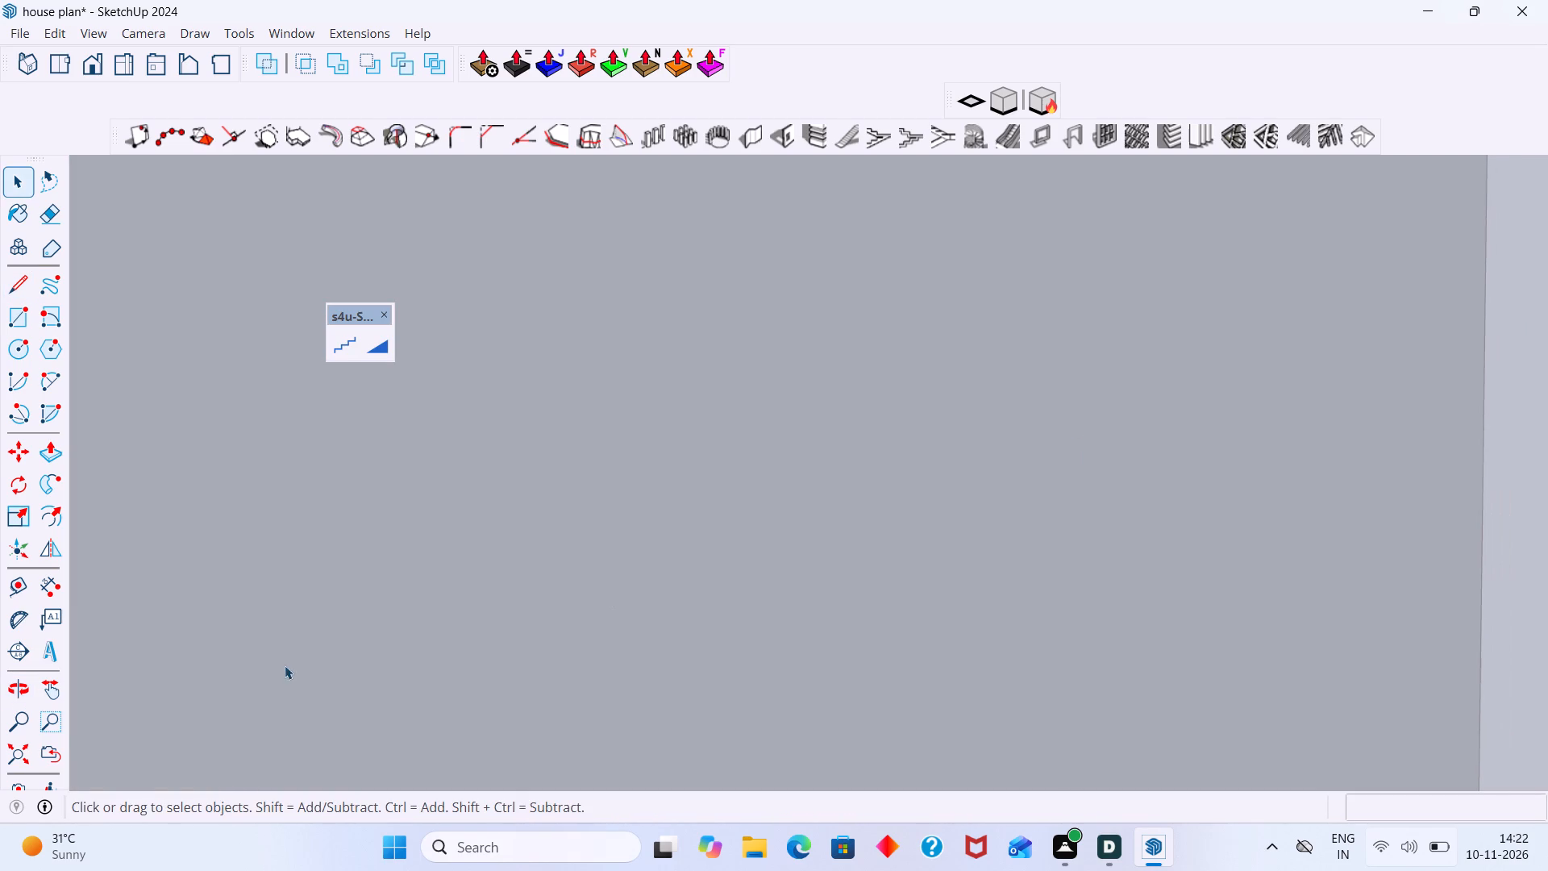
pyautogui.click(19, 754)
pyautogui.scroll(-2, 657, 503)
pyautogui.moveTo(523, 513); pyautogui.dragTo(899, 556, button='middle')
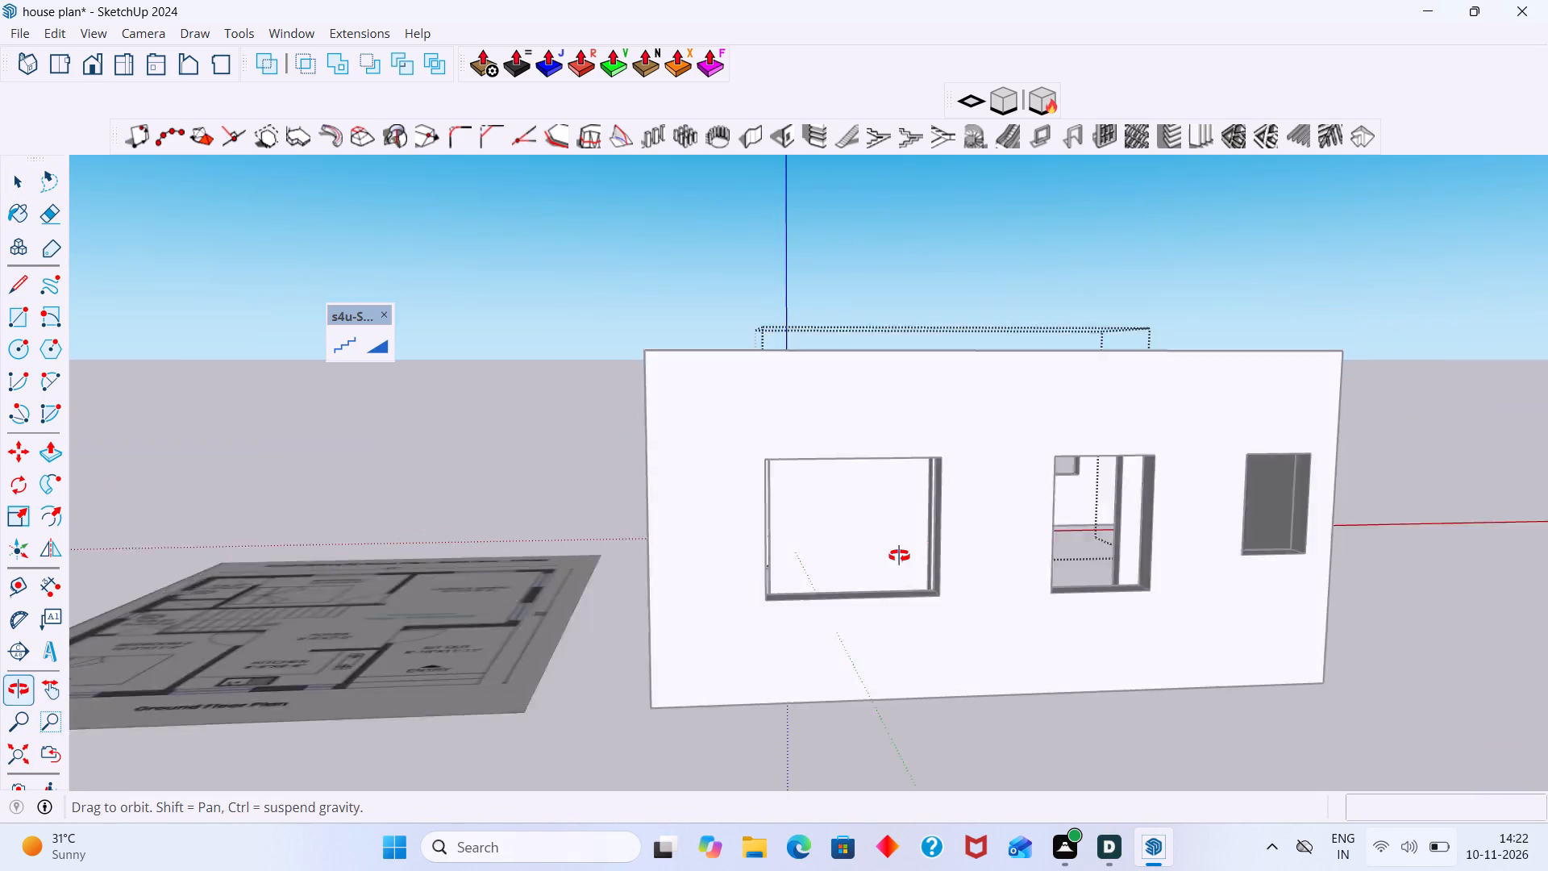
pyautogui.moveTo(899, 556); pyautogui.dragTo(900, 556, button='middle')
pyautogui.moveTo(926, 456); pyautogui.dragTo(313, 506, button='middle')
pyautogui.moveTo(826, 456); pyautogui.dragTo(629, 465, button='middle')
pyautogui.scroll(5, 740, 438)
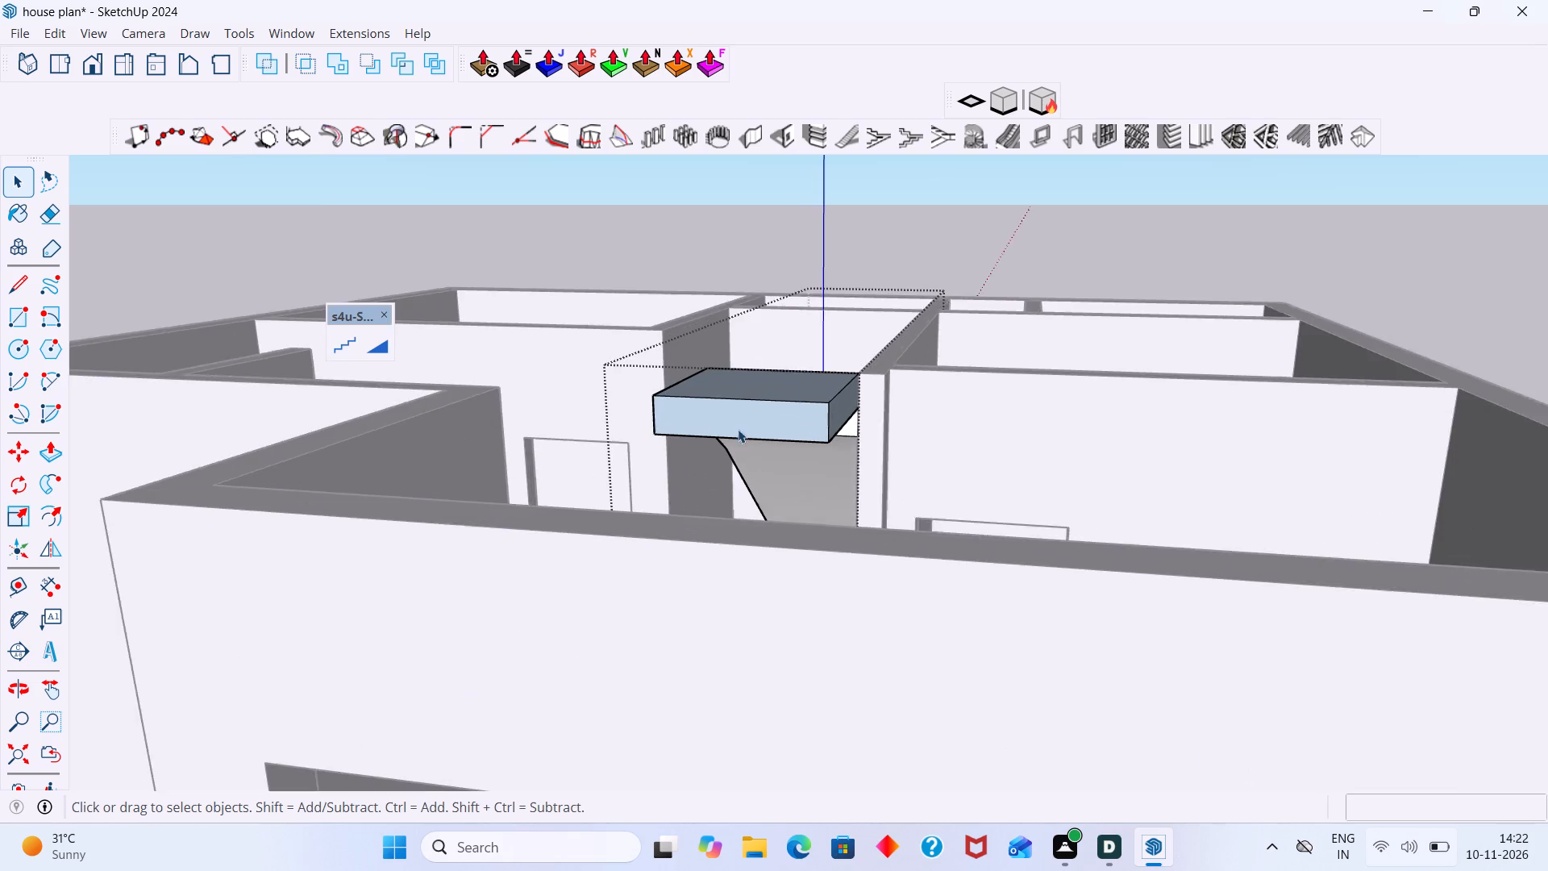
pyautogui.scroll(9, 738, 429)
pyautogui.moveTo(738, 465); pyautogui.dragTo(869, 463, button='middle')
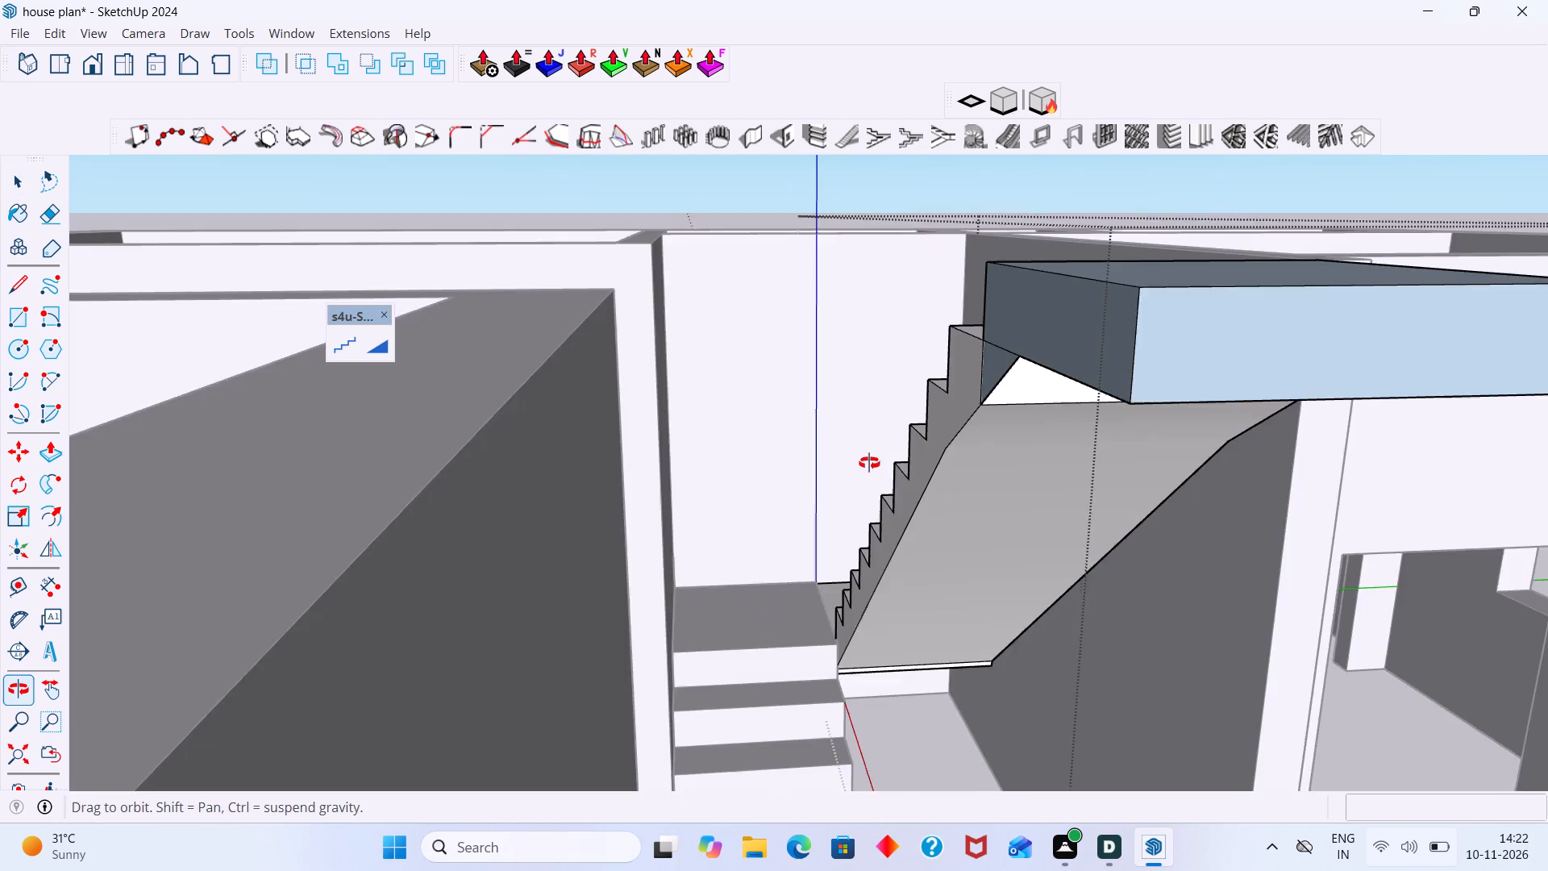
pyautogui.moveTo(869, 463); pyautogui.dragTo(891, 481, button='middle')
pyautogui.scroll(10, 1061, 402)
pyautogui.click(1027, 440)
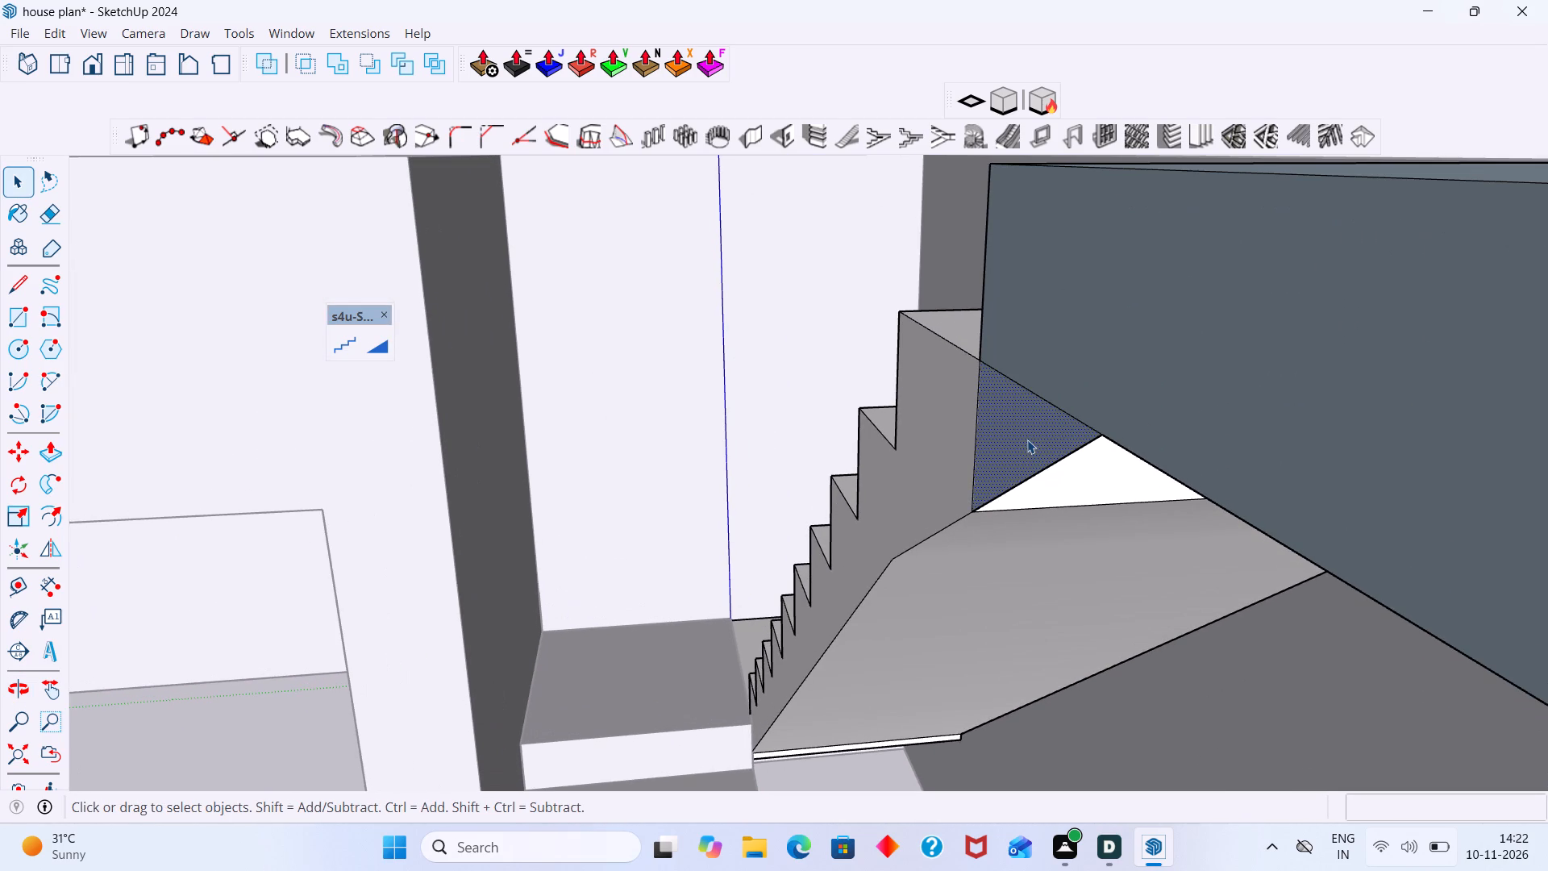
pyautogui.press('p')
pyautogui.click(1022, 445)
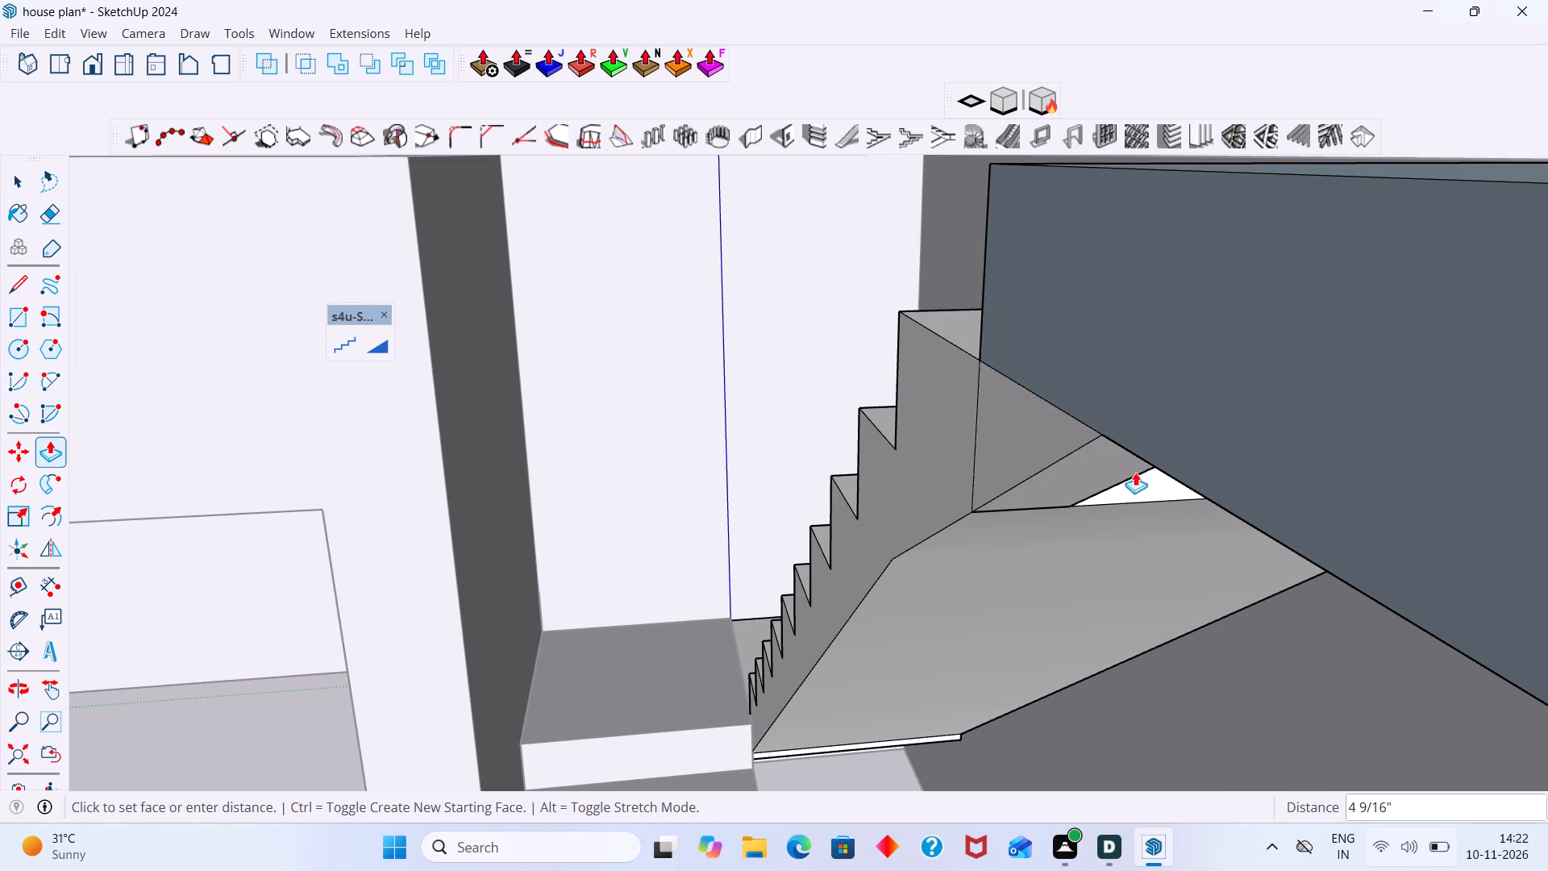
pyautogui.moveTo(1118, 491); pyautogui.dragTo(1059, 382, button='middle')
pyautogui.scroll(-2, 1279, 459)
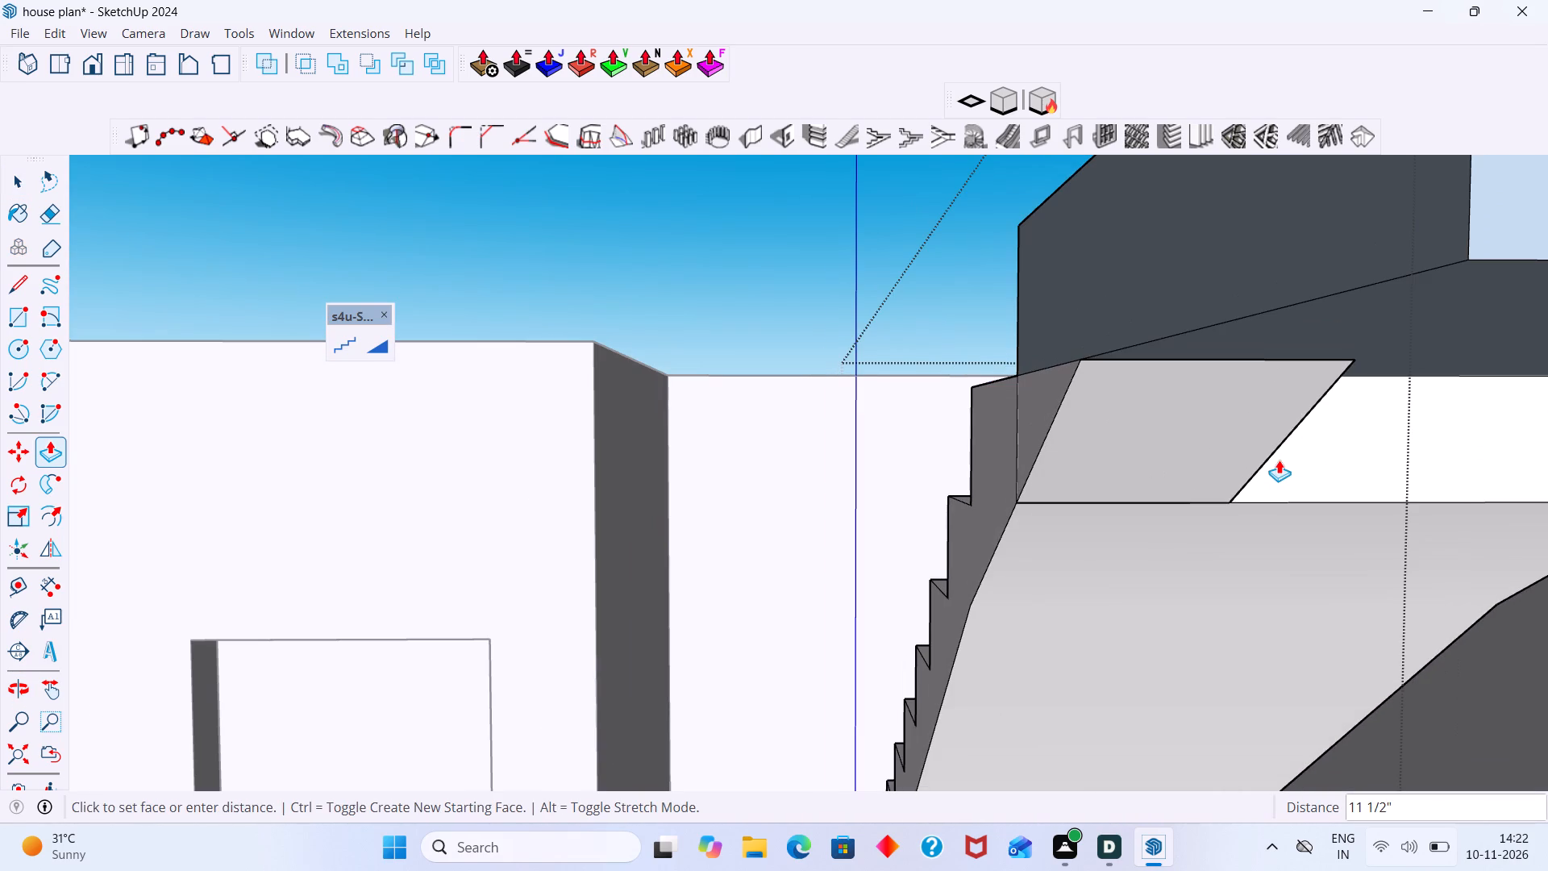
pyautogui.keyDown('shift'); pyautogui.moveTo(1283, 456); pyautogui.dragTo(837, 423, button='middle'); pyautogui.keyUp('shift')
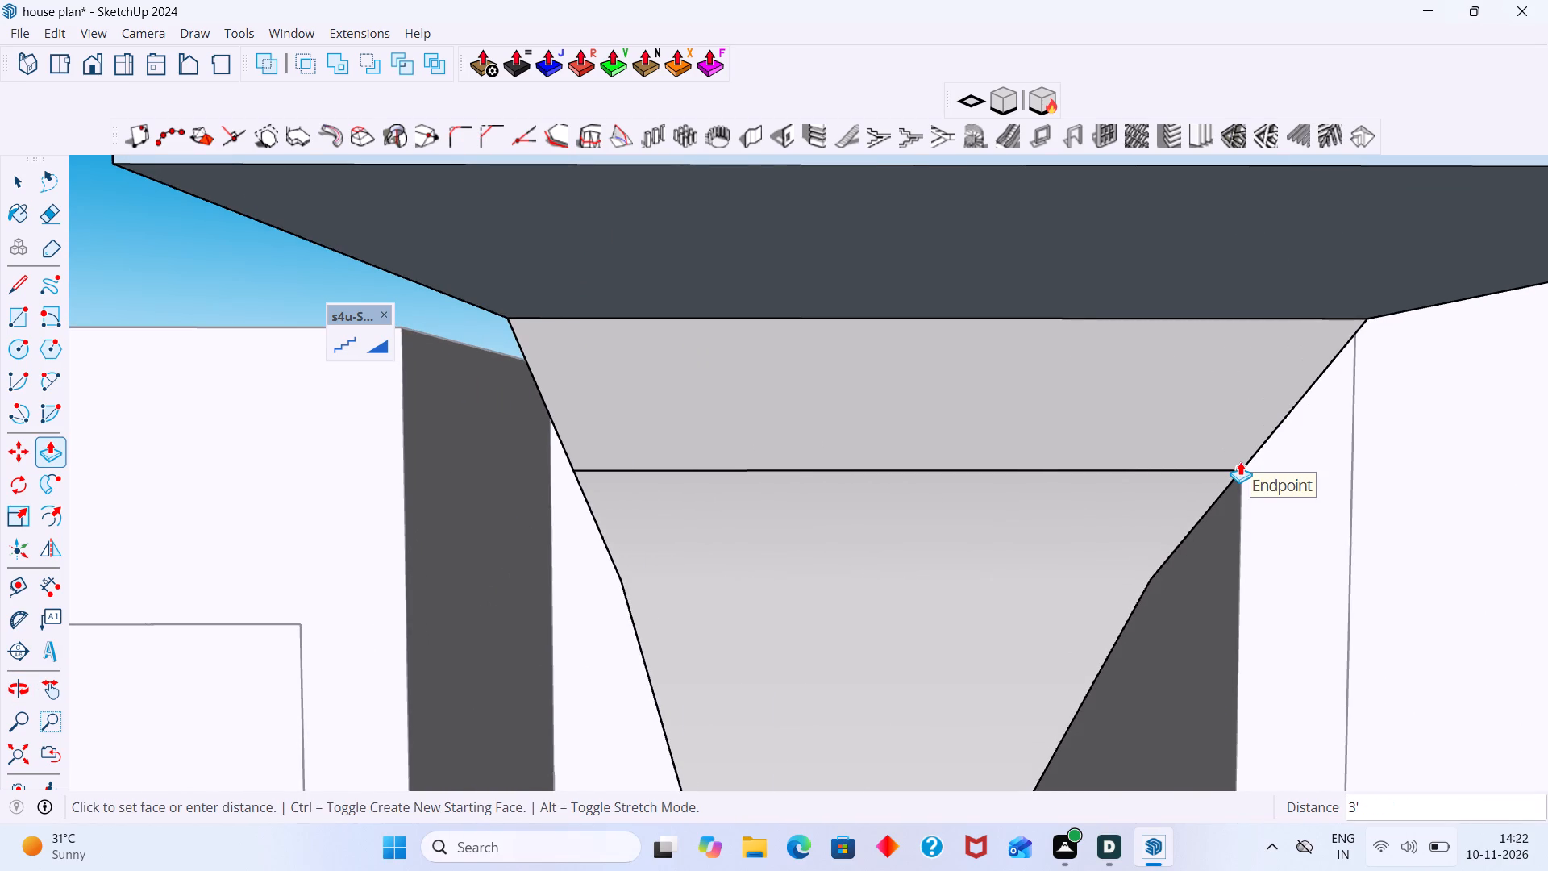
pyautogui.click(1240, 461)
pyautogui.scroll(-3, 1150, 473)
pyautogui.press('space')
# Delete the seam edge across the underside between the flight's soffit and the extruded wedge.
pyautogui.scroll(3, 1024, 472)
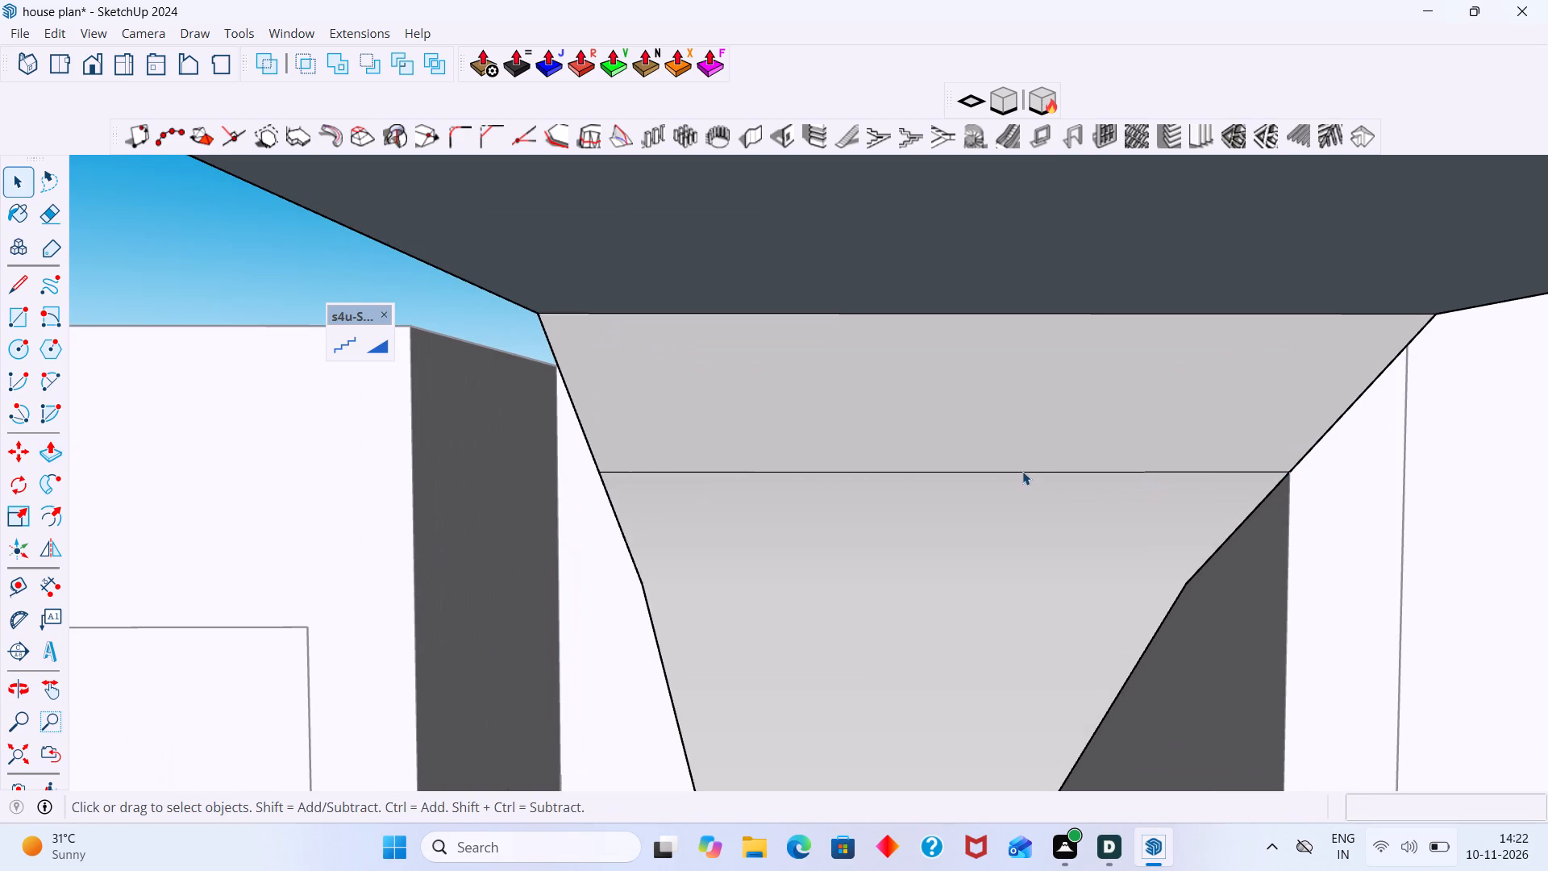
pyautogui.click(1022, 471)
pyautogui.press('Delete')
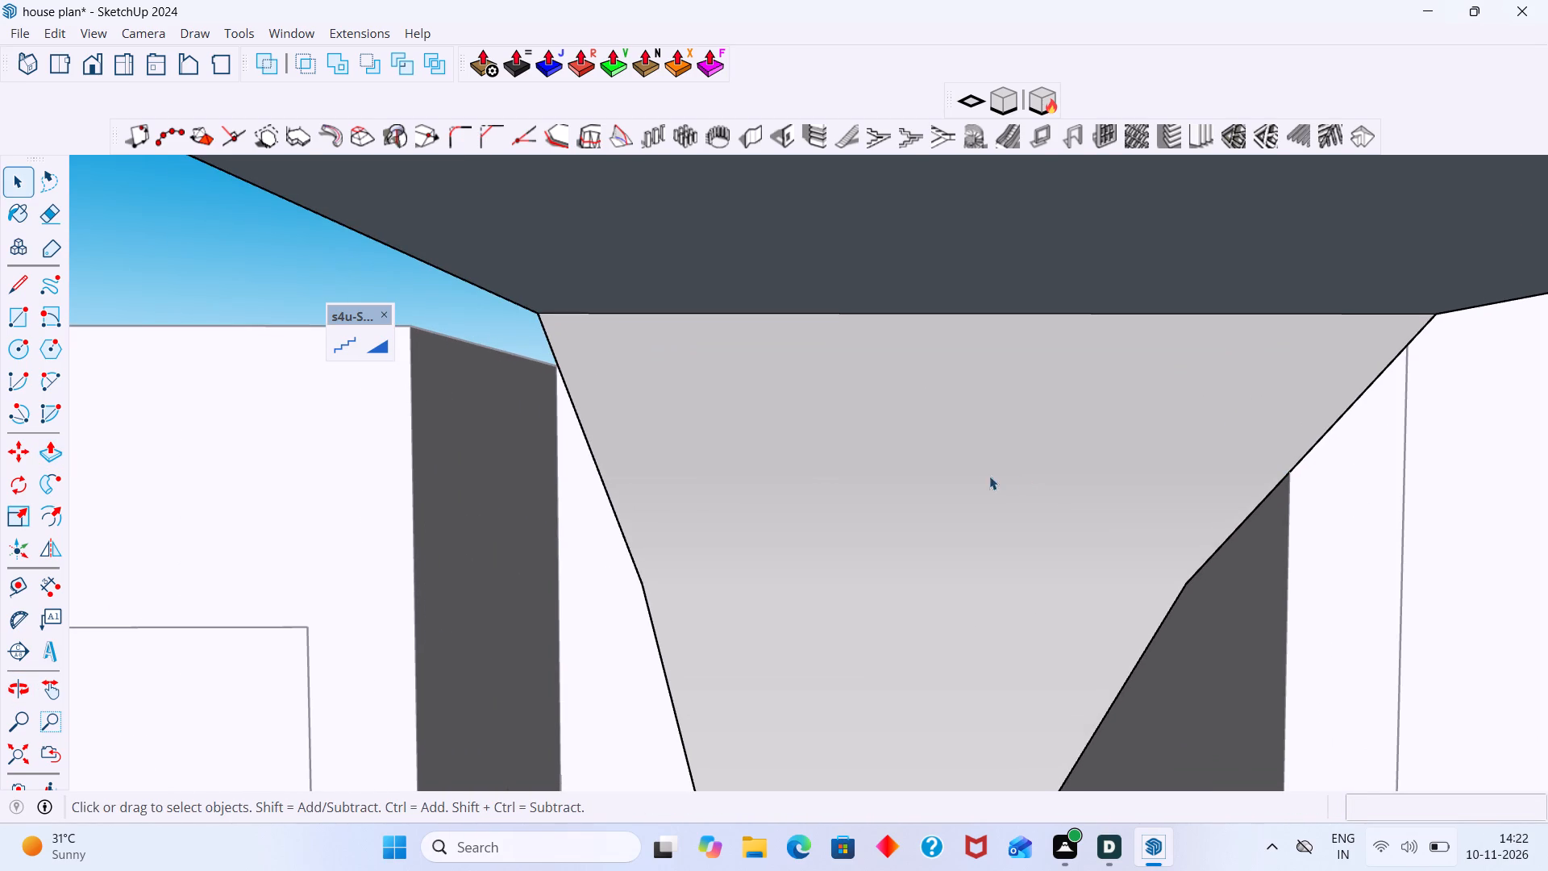
# Delete the vertical seam edge on the flight's side face, just below the landing slab's corner.
pyautogui.scroll(-4, 973, 476)
pyautogui.moveTo(971, 481); pyautogui.dragTo(1130, 517, button='middle')
pyautogui.scroll(1, 781, 475)
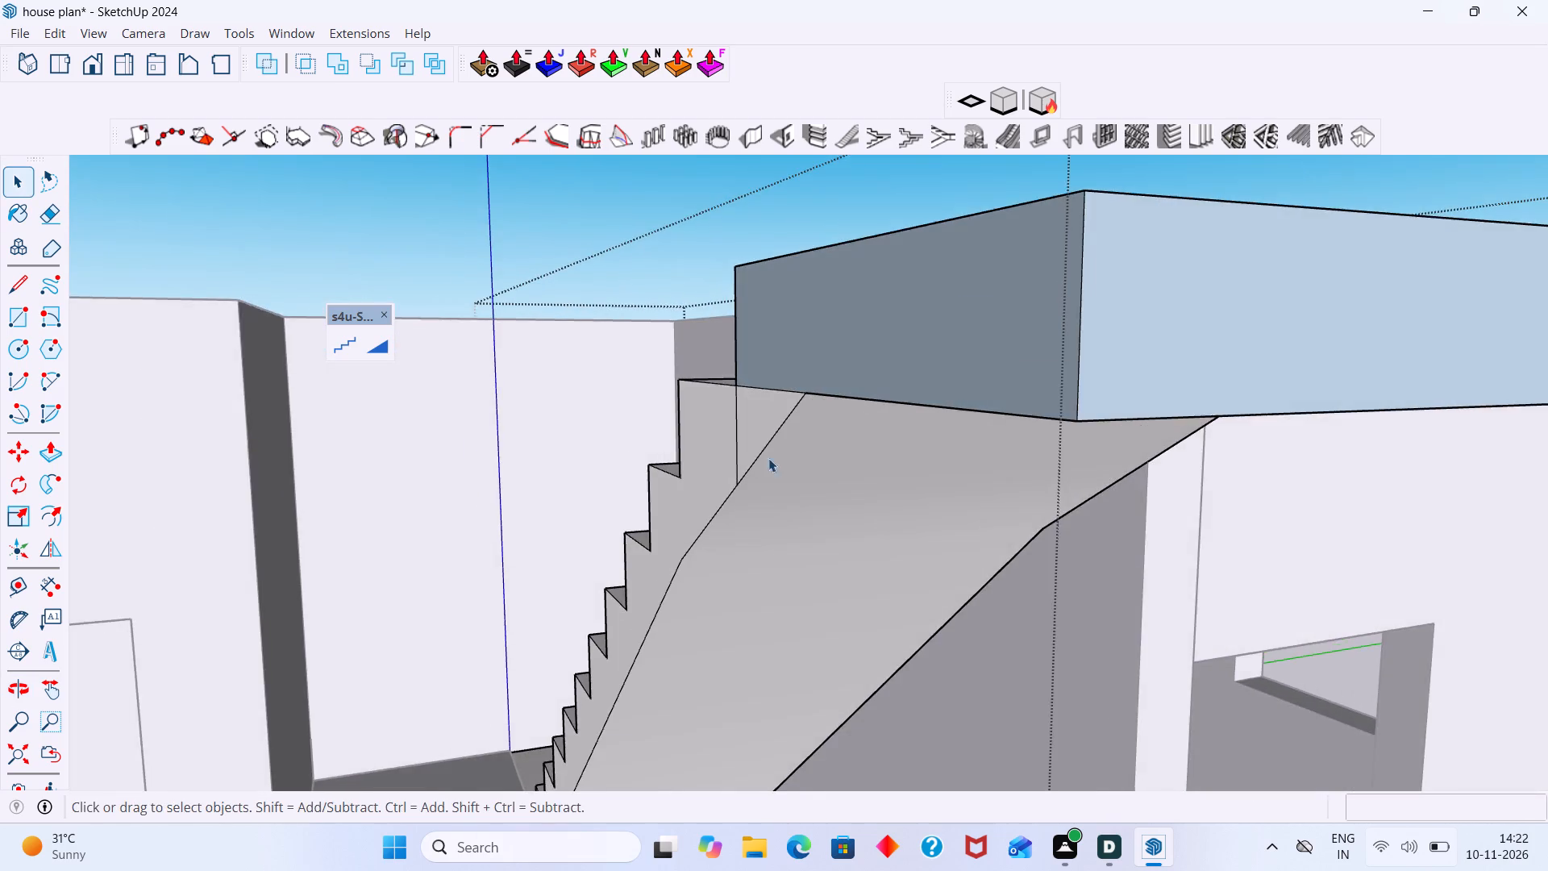
pyautogui.scroll(3, 768, 458)
pyautogui.moveTo(747, 446); pyautogui.dragTo(876, 537, button='middle')
pyautogui.click(693, 438)
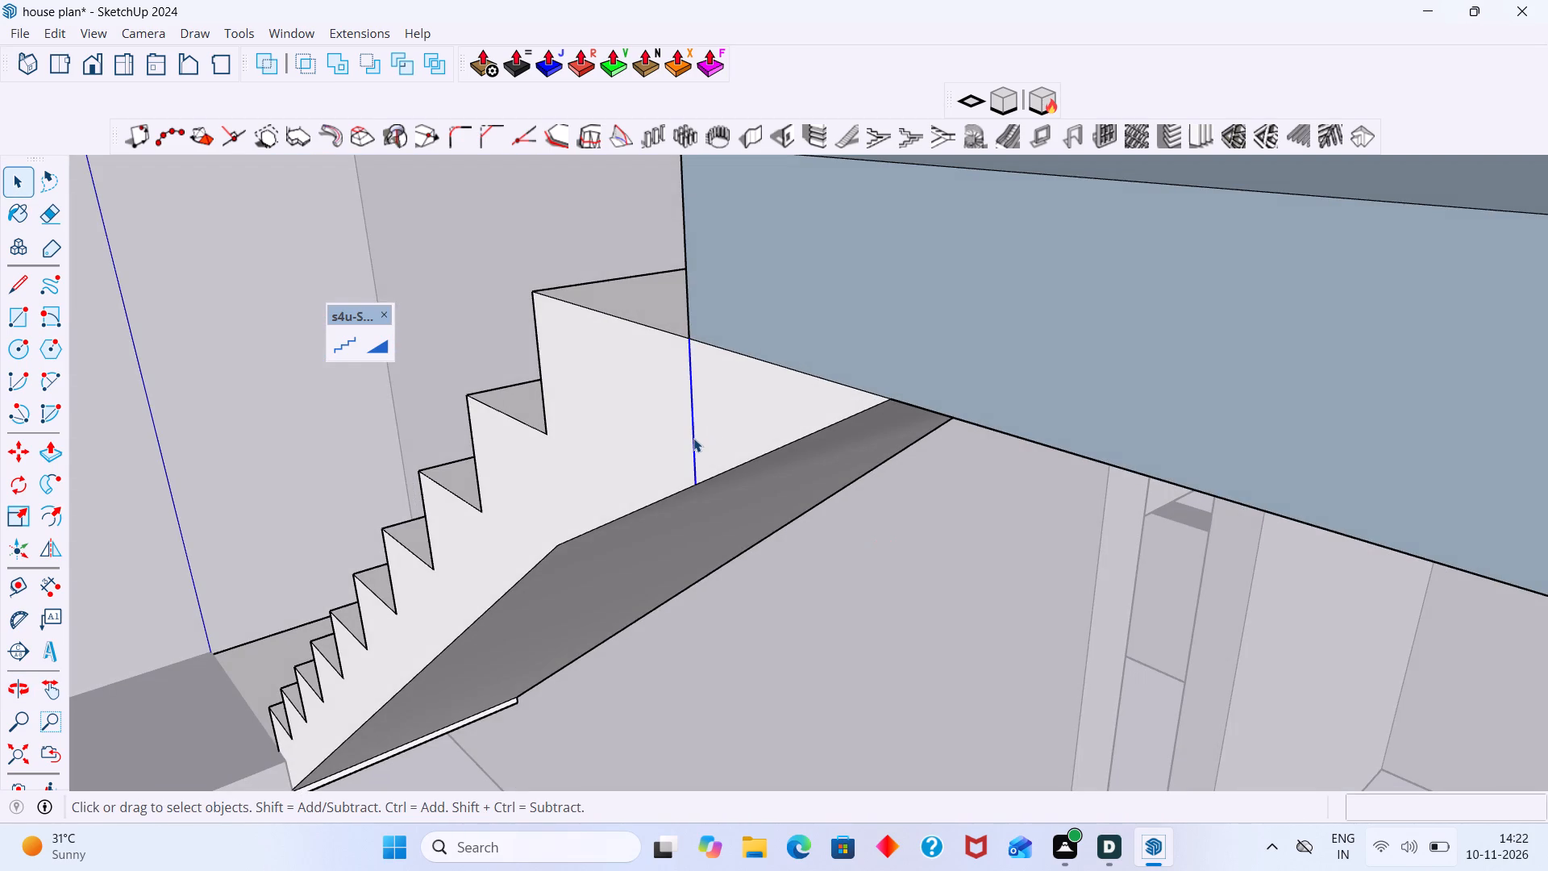
pyautogui.press('Delete')
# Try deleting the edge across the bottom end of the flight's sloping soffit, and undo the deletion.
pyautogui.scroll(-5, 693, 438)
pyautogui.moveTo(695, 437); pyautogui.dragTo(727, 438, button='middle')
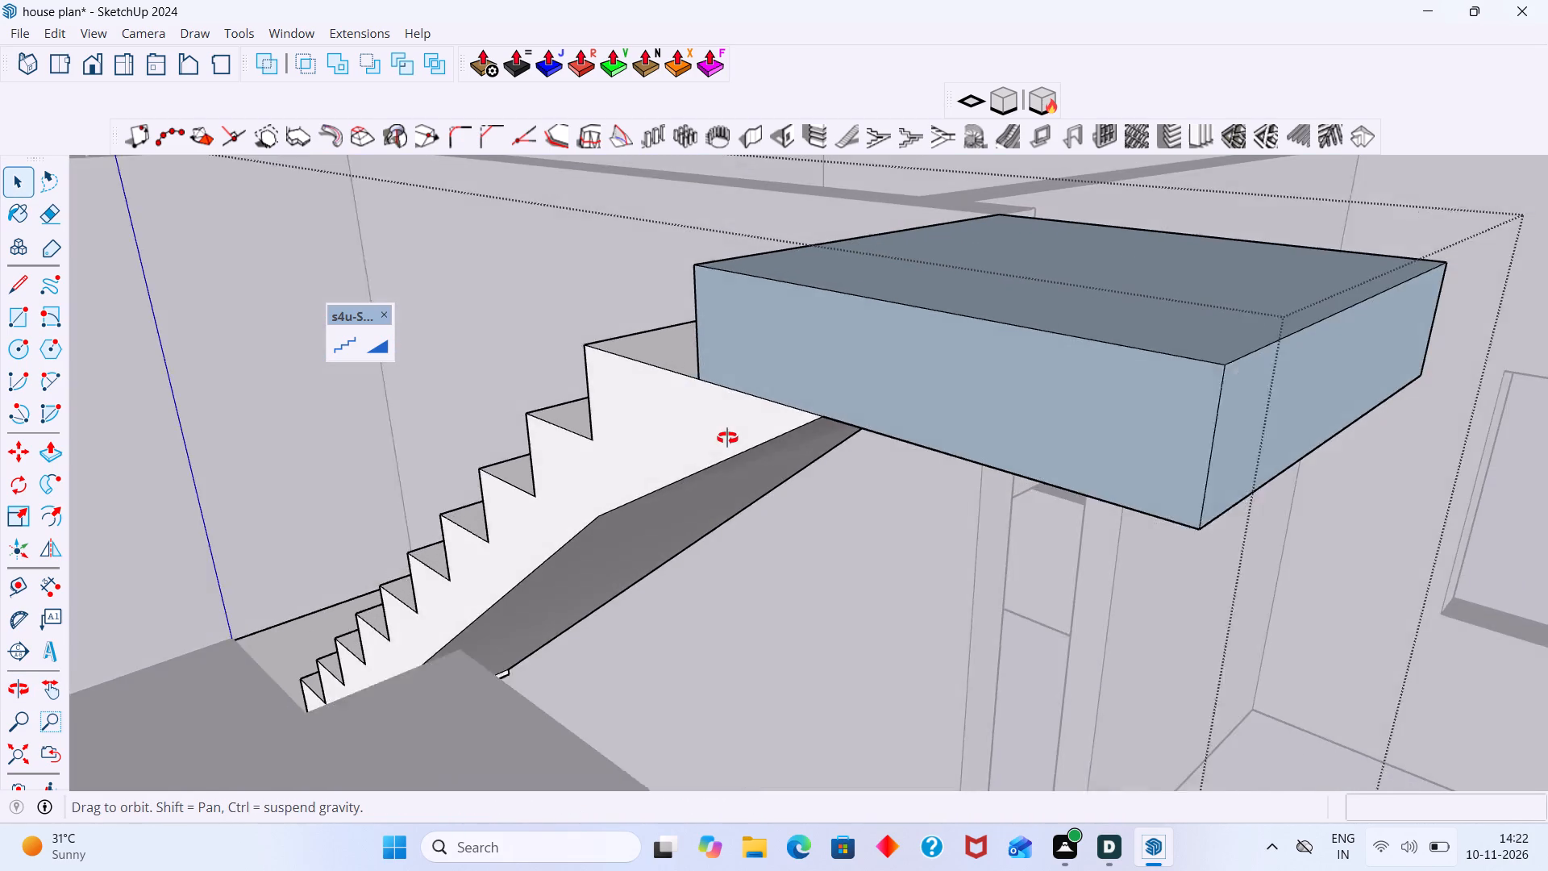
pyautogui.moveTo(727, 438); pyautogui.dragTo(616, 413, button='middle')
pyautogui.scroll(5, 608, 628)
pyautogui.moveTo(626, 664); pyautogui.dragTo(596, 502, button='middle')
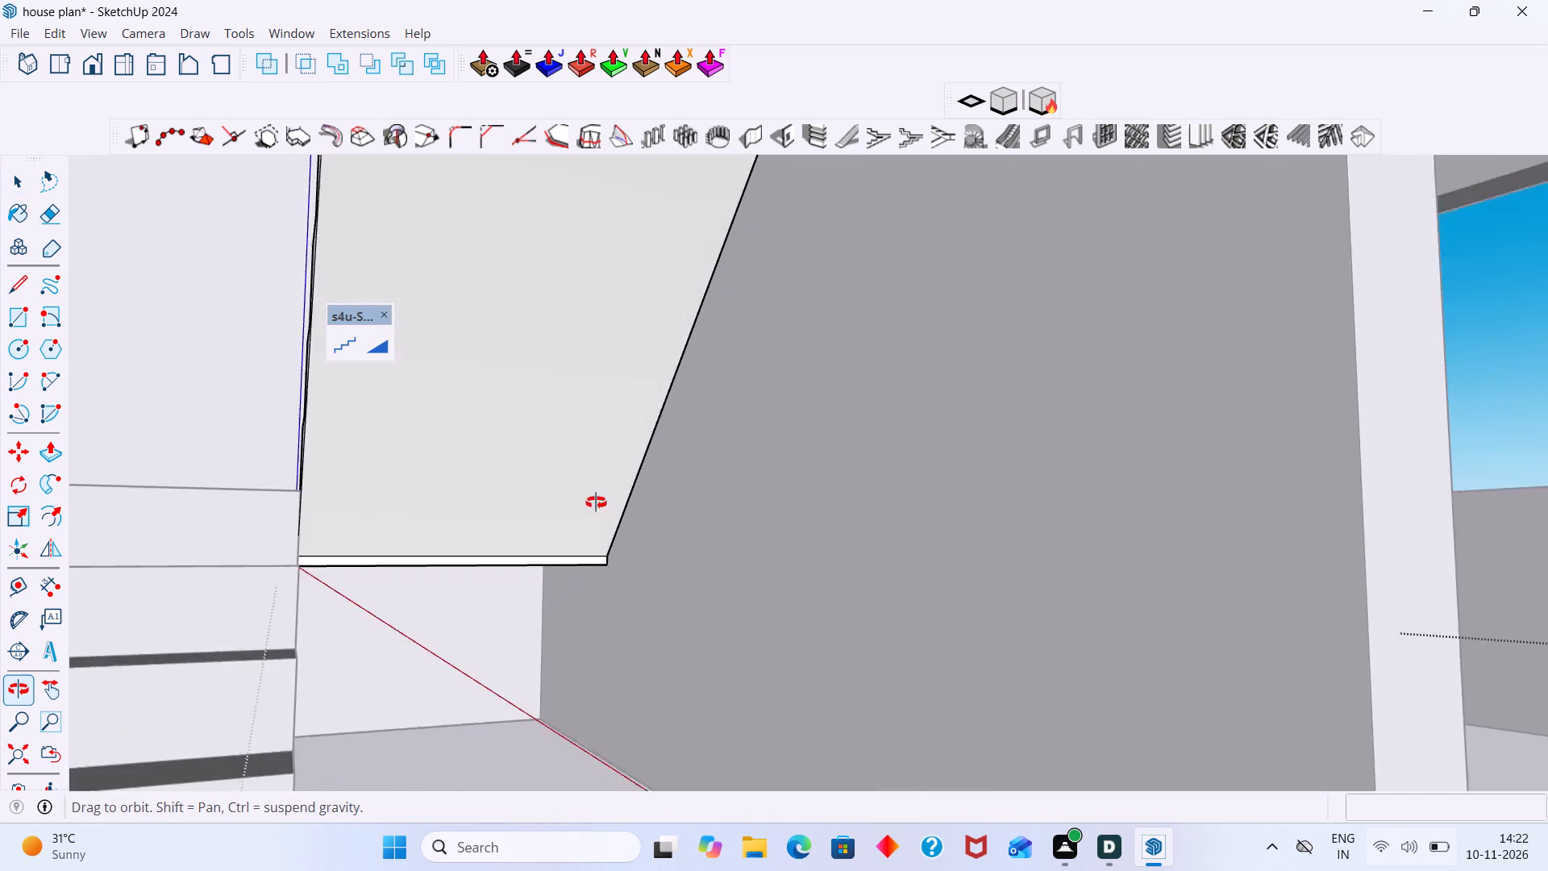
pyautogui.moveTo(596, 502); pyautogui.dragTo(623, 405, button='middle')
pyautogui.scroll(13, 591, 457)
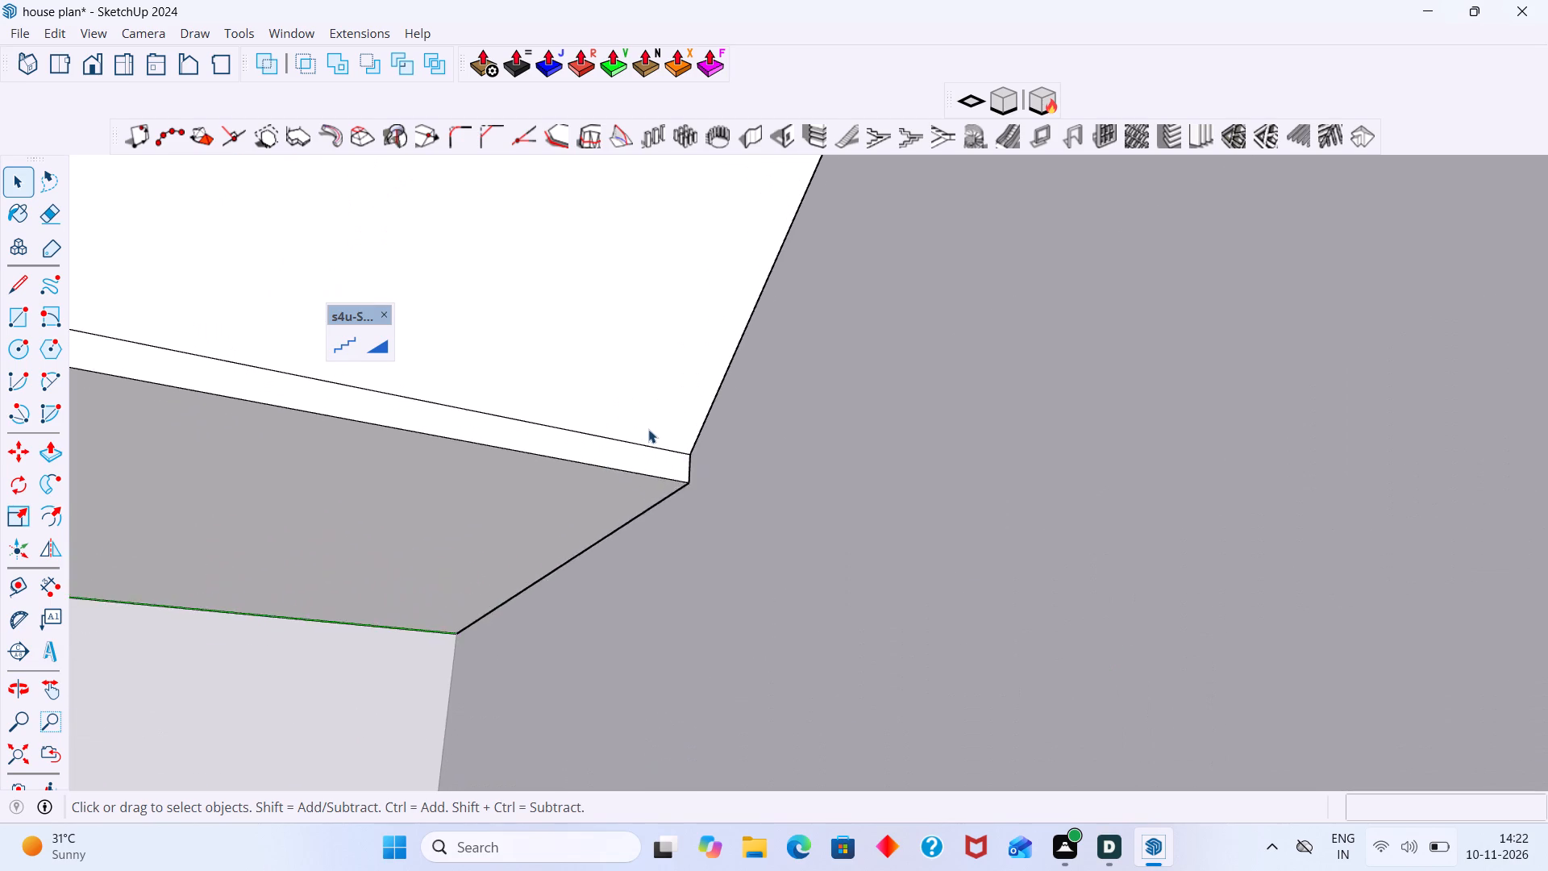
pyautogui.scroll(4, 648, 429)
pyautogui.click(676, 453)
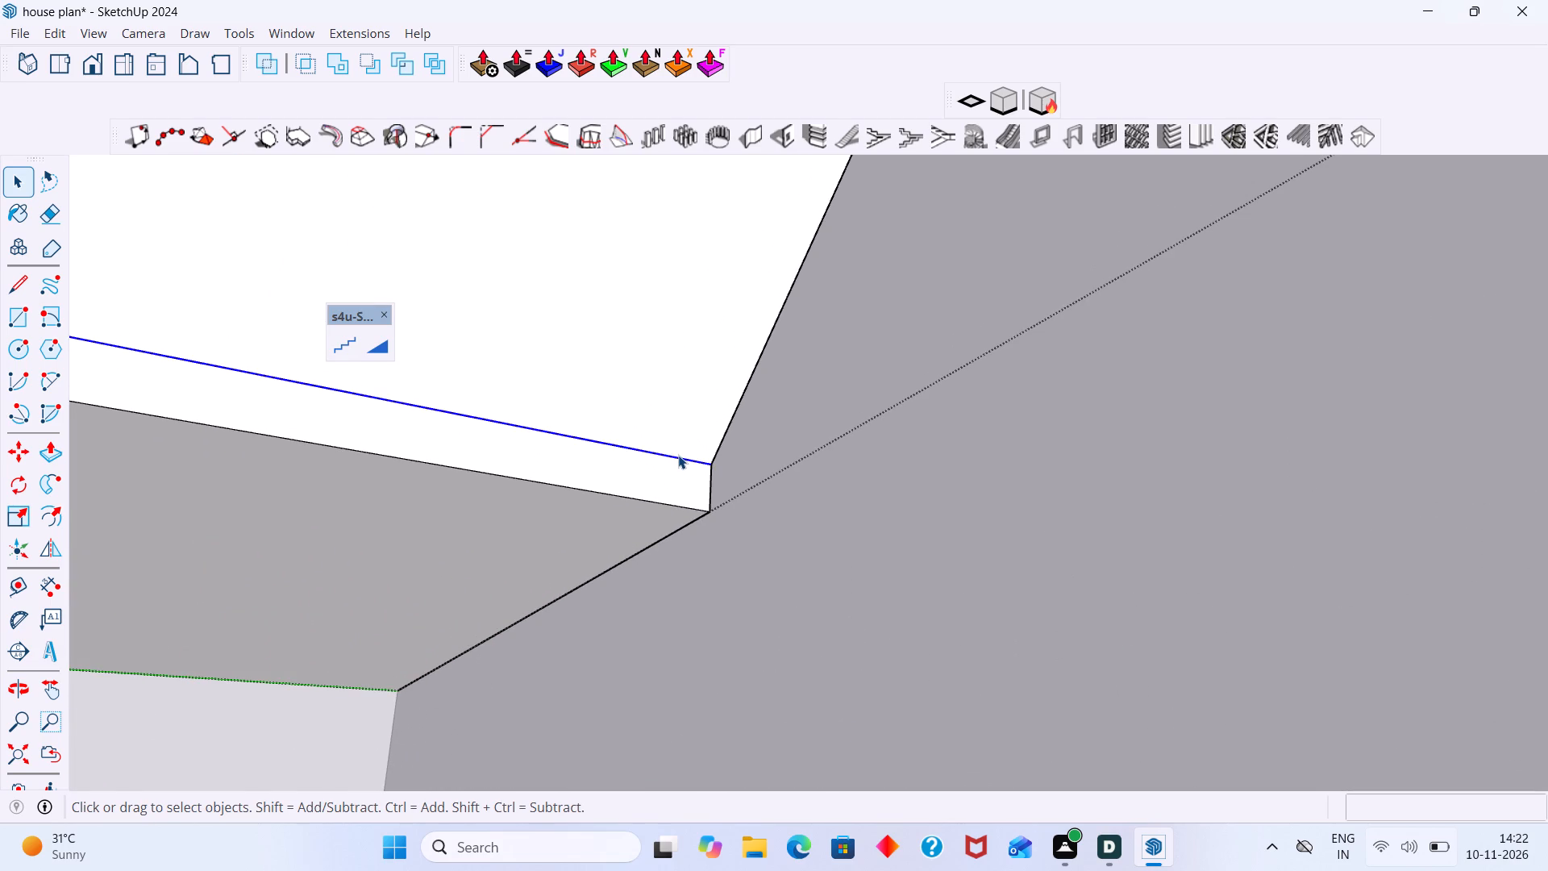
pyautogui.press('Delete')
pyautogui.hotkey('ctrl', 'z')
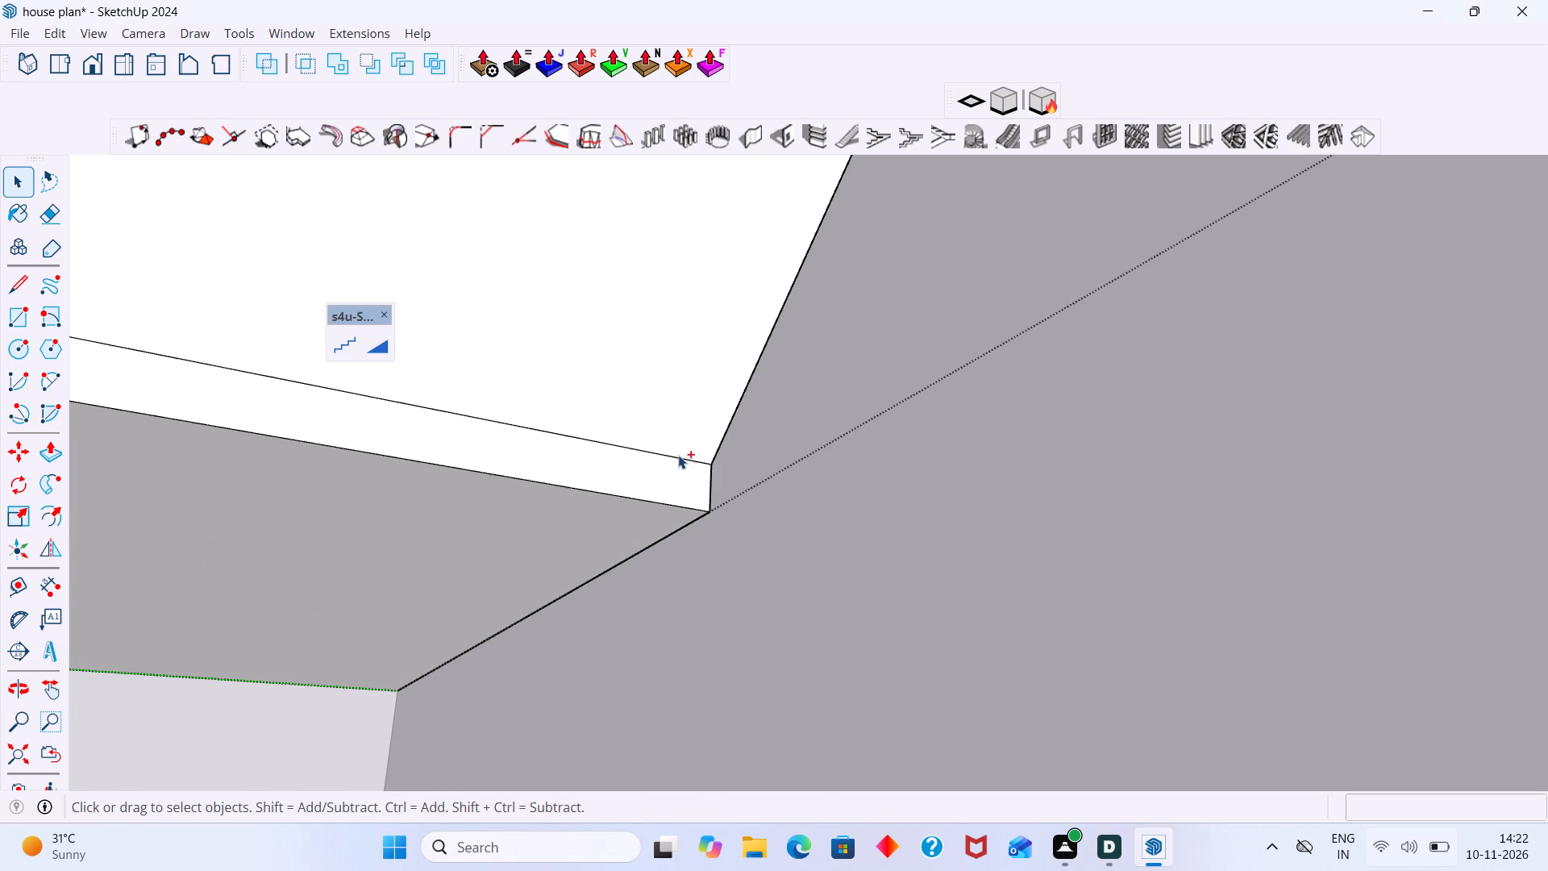
# Examine the flight, its soffit and the landing slab from below, above and both sides within the house walls.
pyautogui.scroll(-11, 690, 457)
pyautogui.moveTo(705, 487); pyautogui.dragTo(848, 583, button='middle')
pyautogui.scroll(-7, 826, 536)
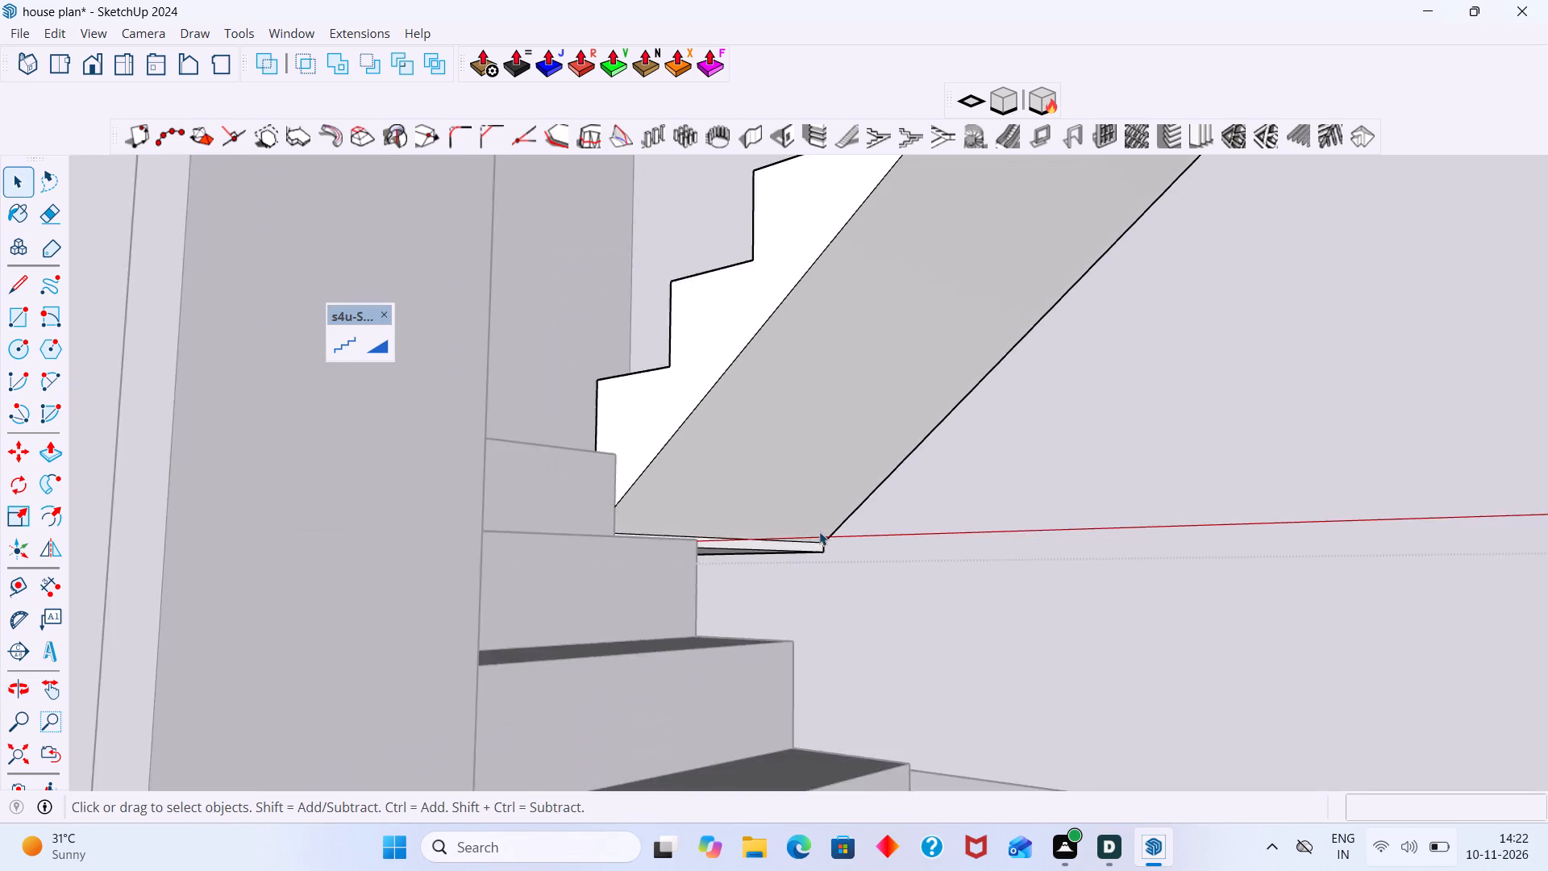
pyautogui.scroll(-11, 819, 531)
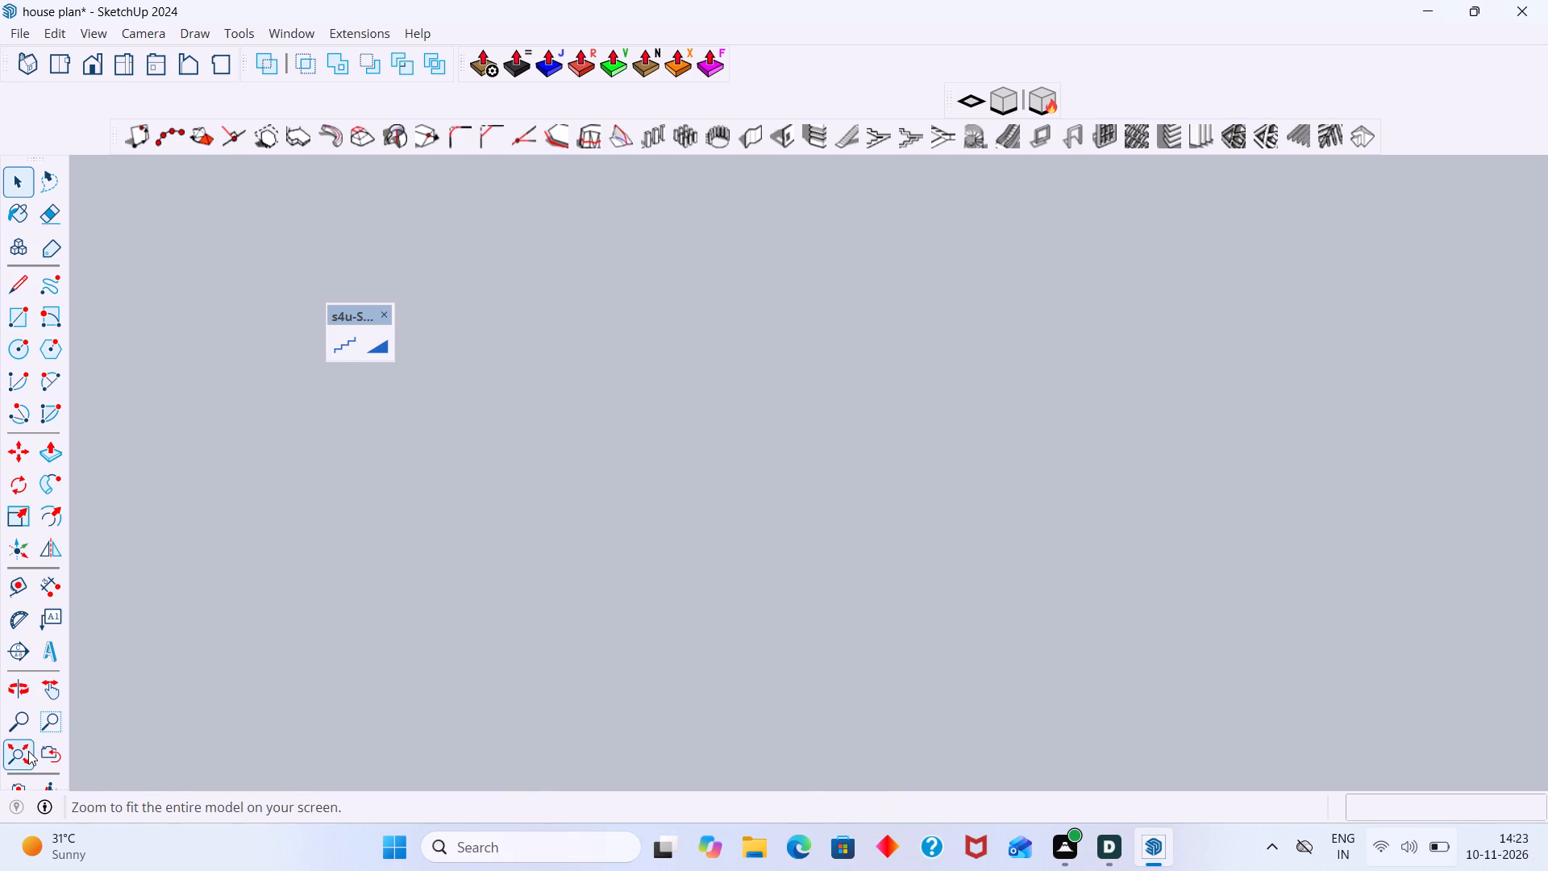
pyautogui.click(28, 751)
pyautogui.scroll(1, 746, 439)
pyautogui.moveTo(763, 447); pyautogui.dragTo(789, 669, button='middle')
pyautogui.scroll(3, 966, 340)
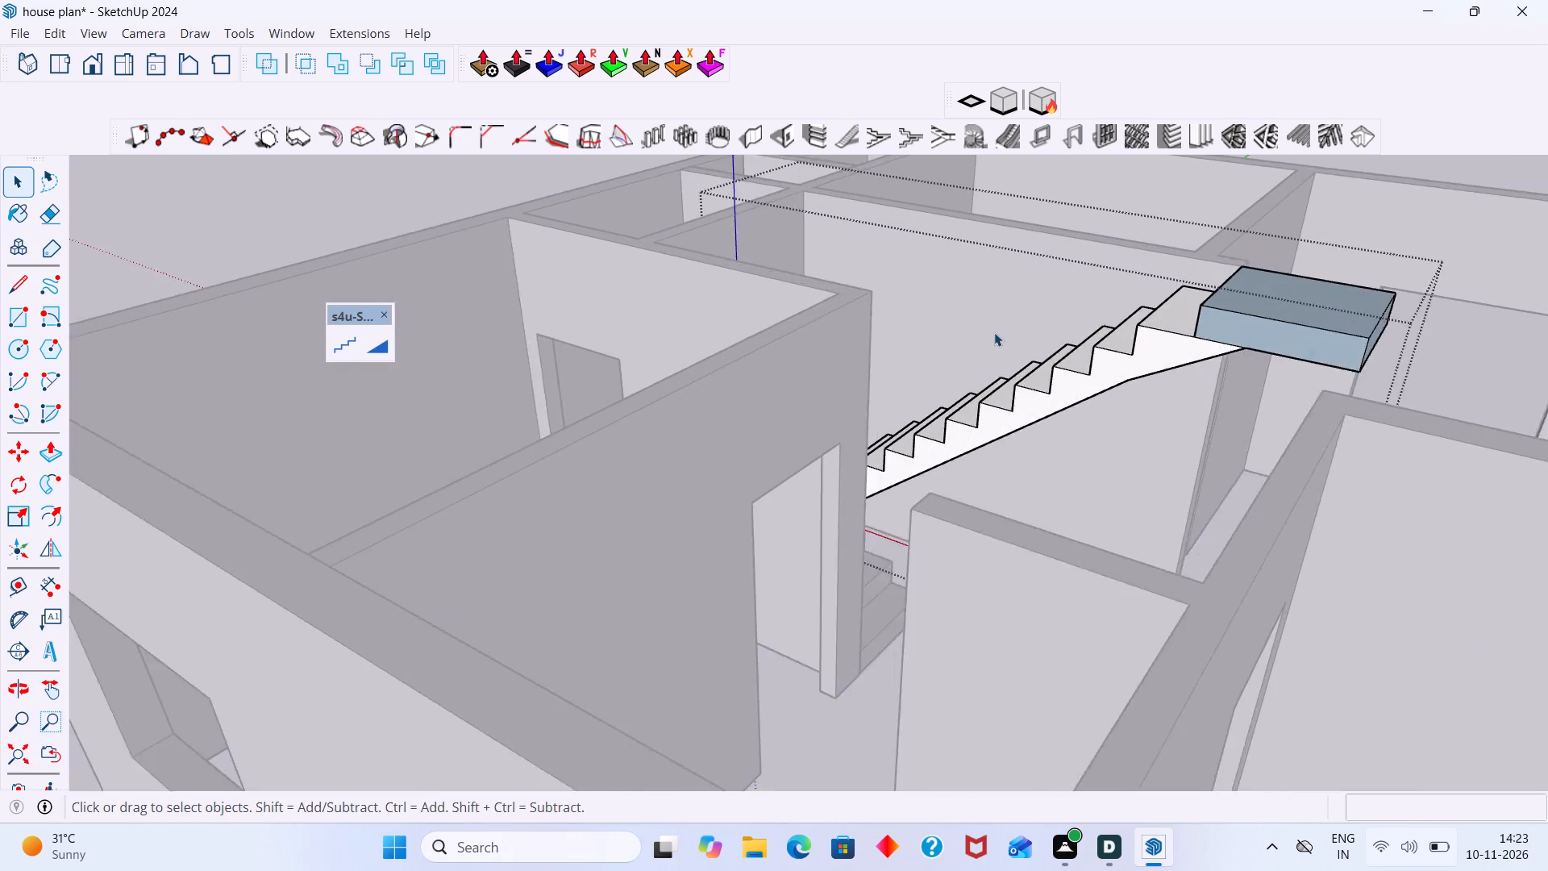
pyautogui.scroll(3, 994, 332)
pyautogui.keyDown('shift'); pyautogui.moveTo(1168, 358); pyautogui.dragTo(673, 337, button='middle'); pyautogui.keyUp('shift')
pyautogui.moveTo(670, 369); pyautogui.dragTo(901, 506, button='middle')
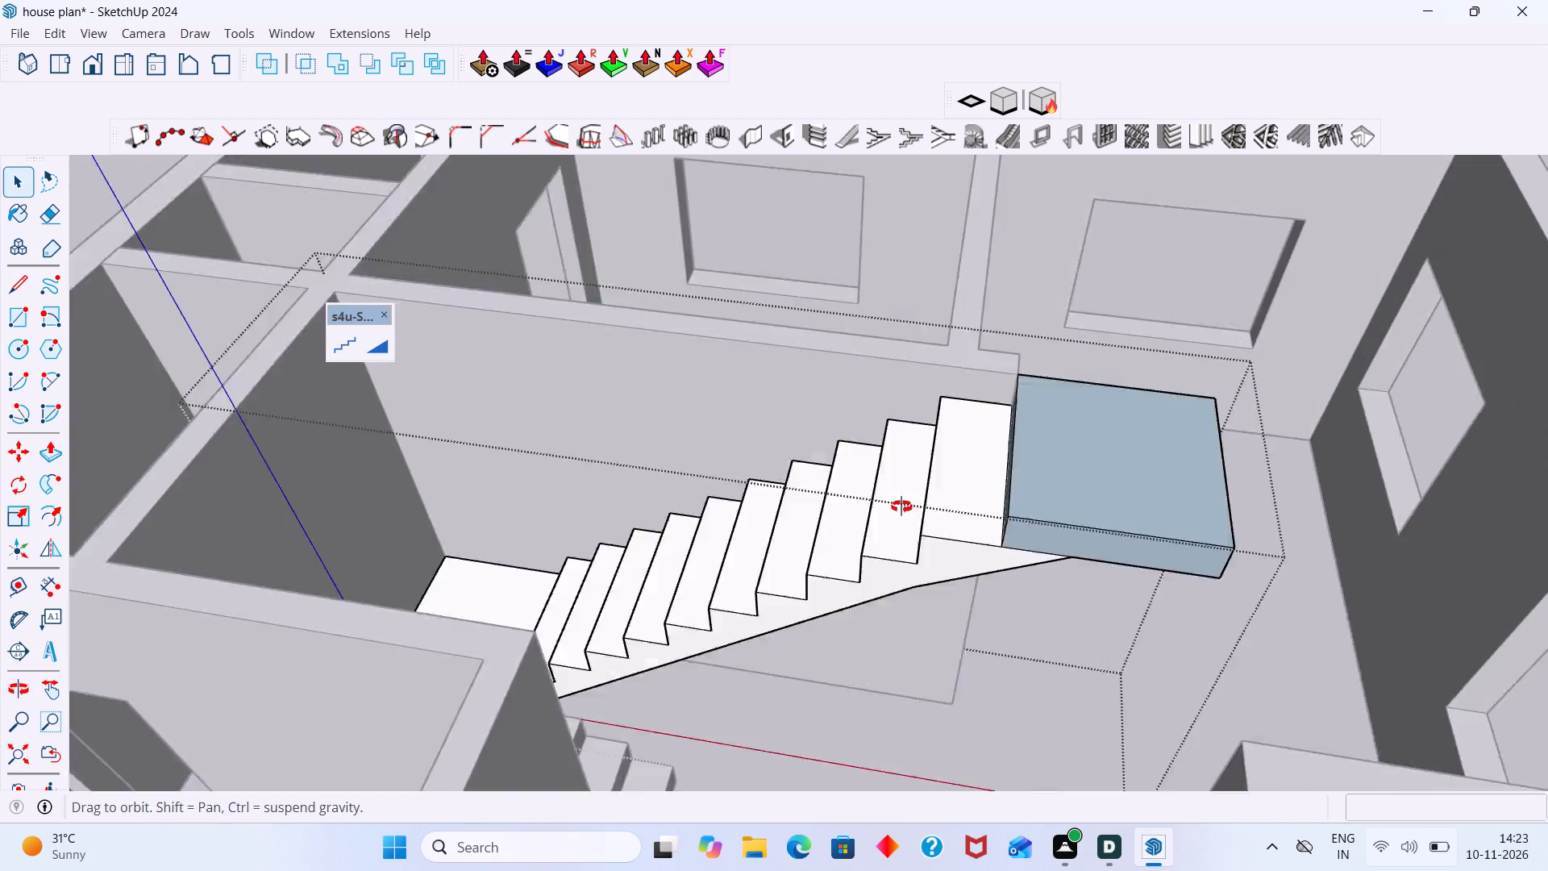
pyautogui.moveTo(901, 506); pyautogui.dragTo(914, 505, button='middle')
pyautogui.moveTo(1218, 477); pyautogui.dragTo(1505, 411, button='middle')
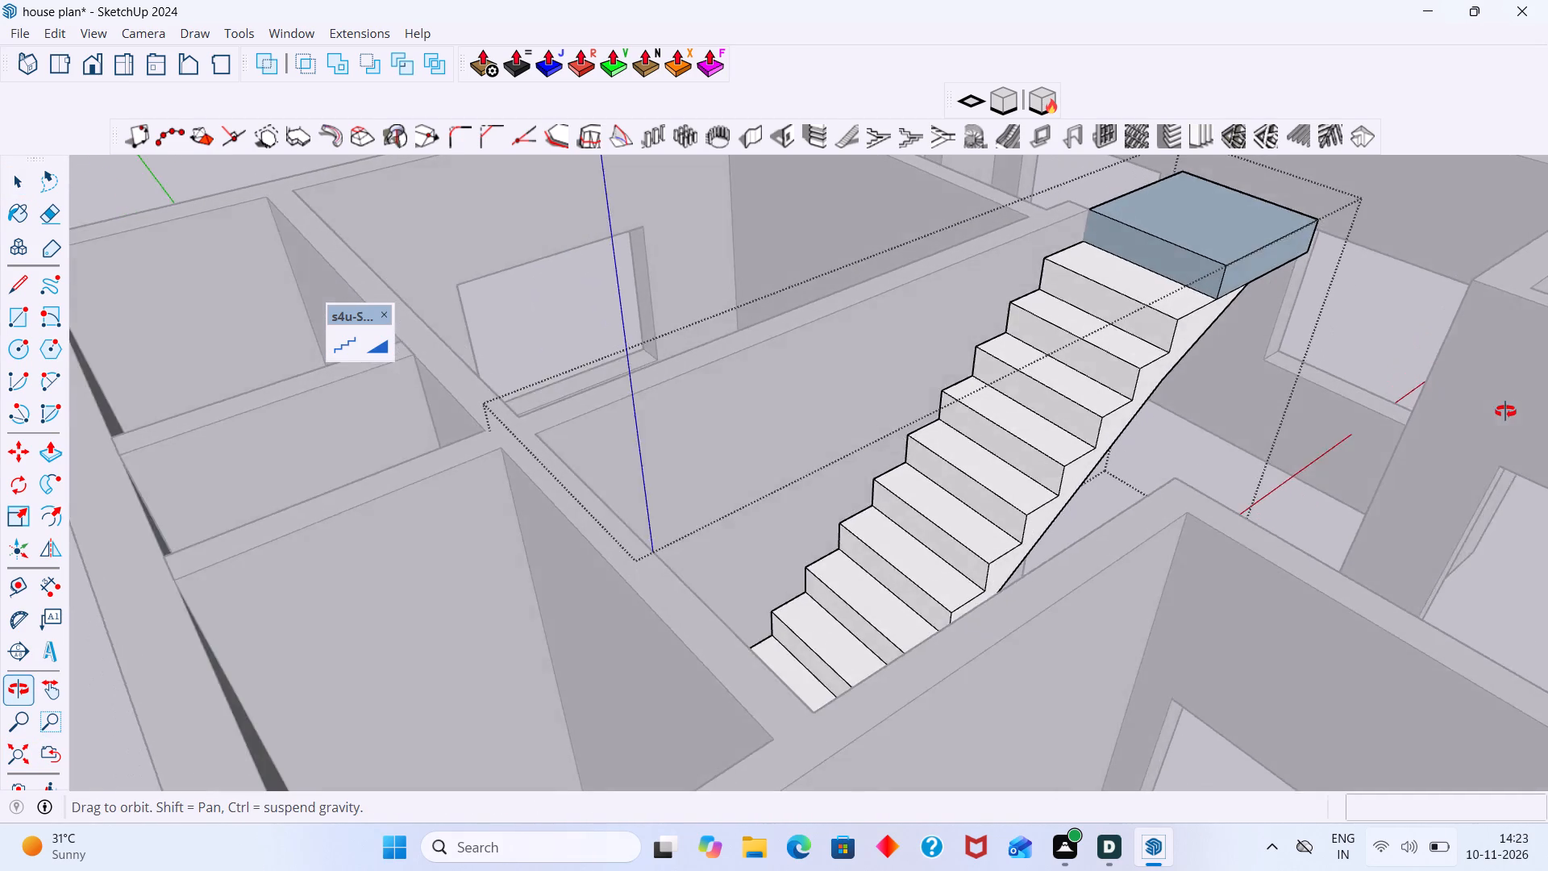
pyautogui.moveTo(1505, 411); pyautogui.dragTo(1242, 356, button='middle')
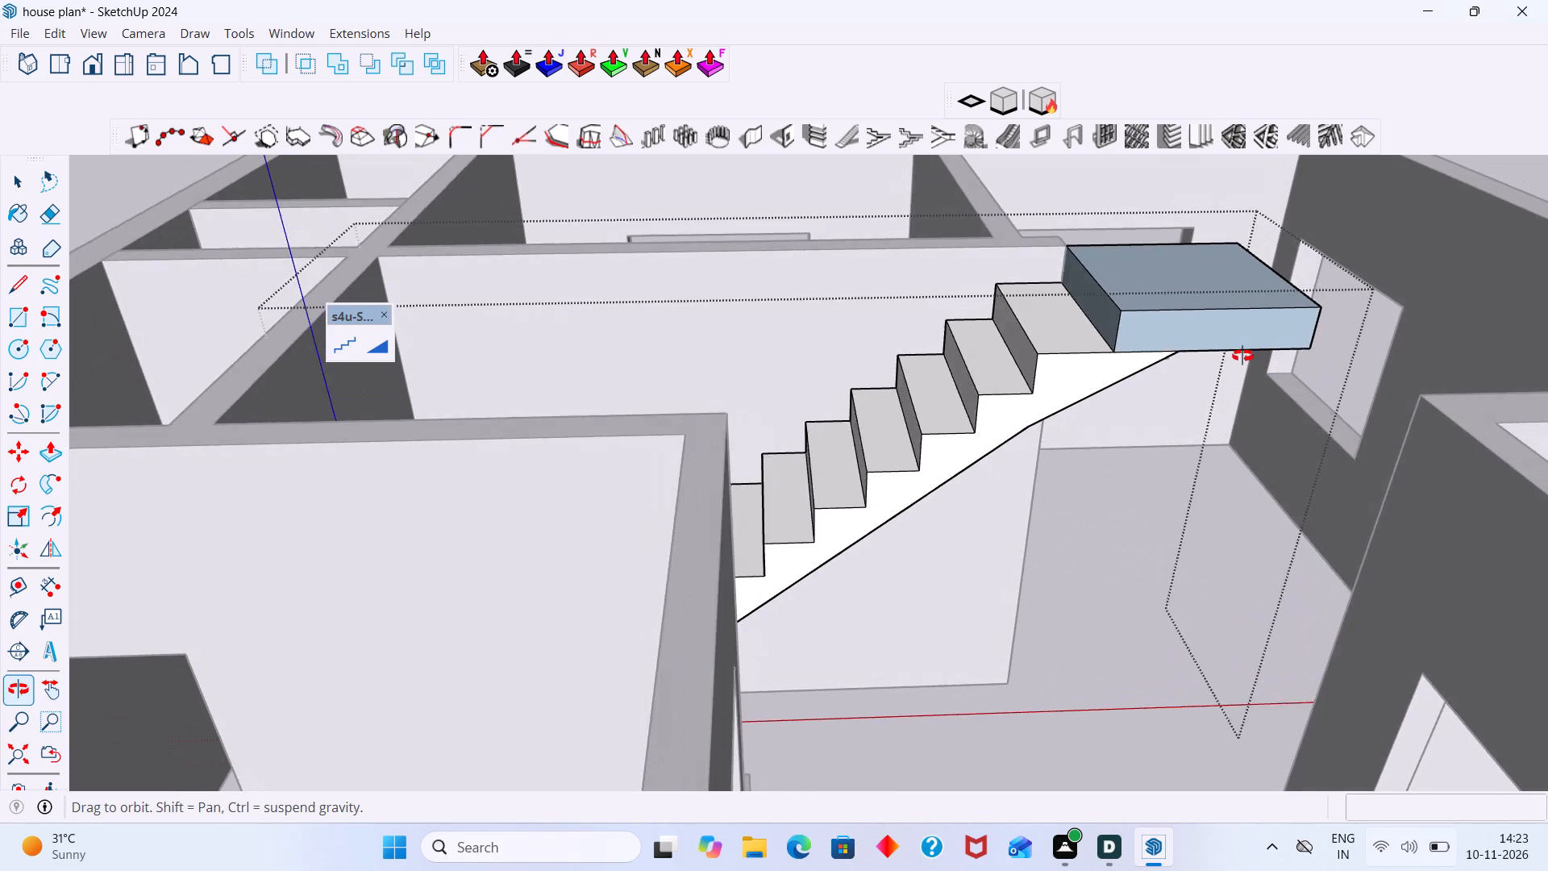
pyautogui.moveTo(1242, 356); pyautogui.dragTo(1167, 407, button='middle')
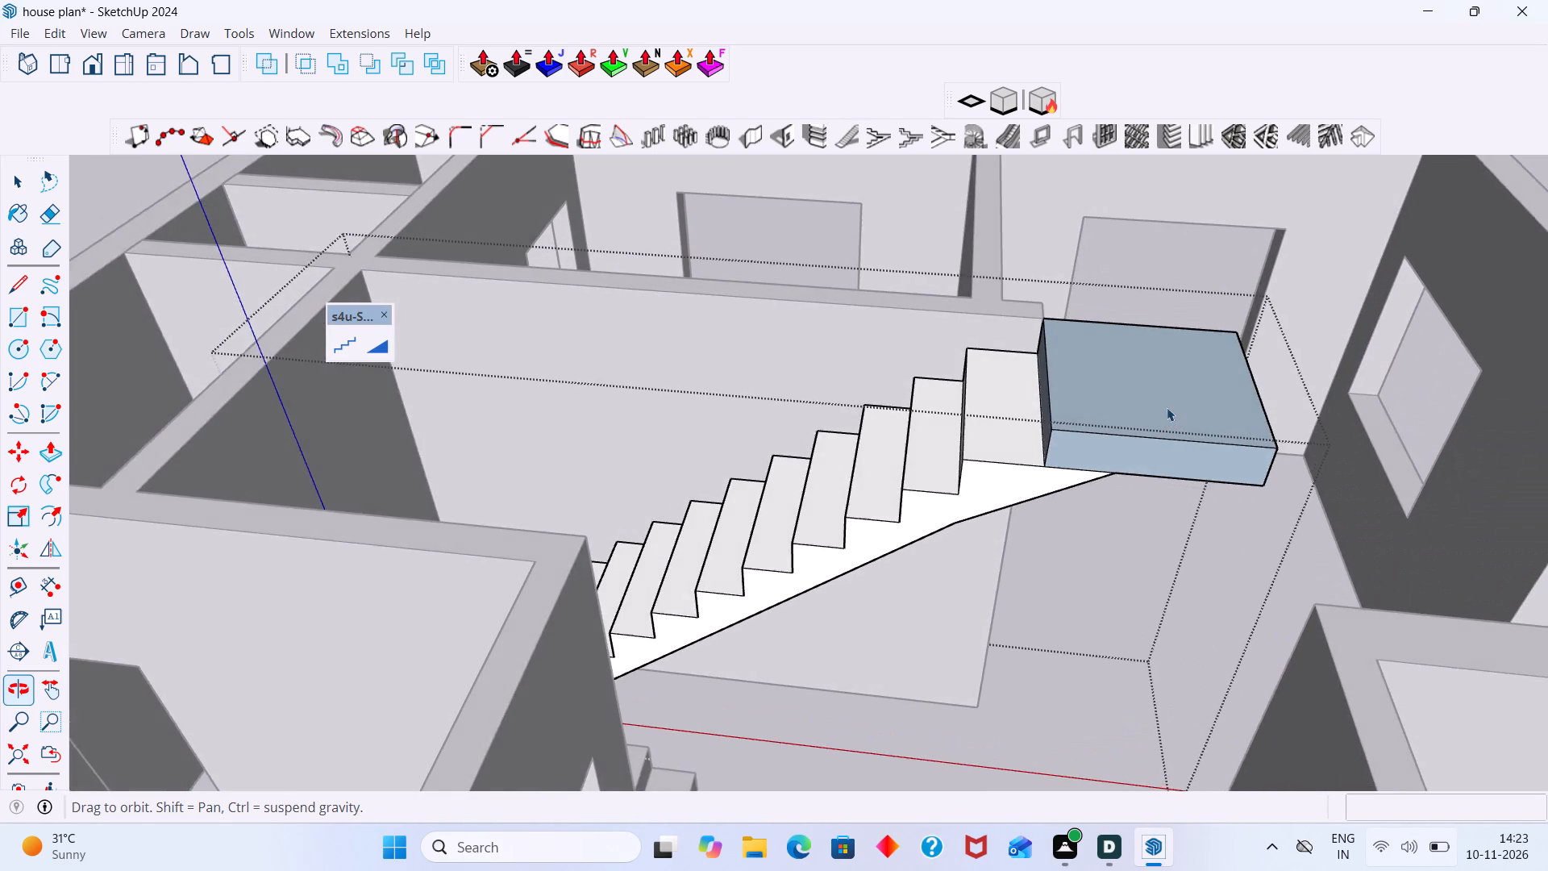
pyautogui.moveTo(1167, 407); pyautogui.dragTo(1174, 418, button='middle')
pyautogui.scroll(5, 1171, 413)
pyautogui.moveTo(1103, 398); pyautogui.dragTo(1384, 409, button='middle')
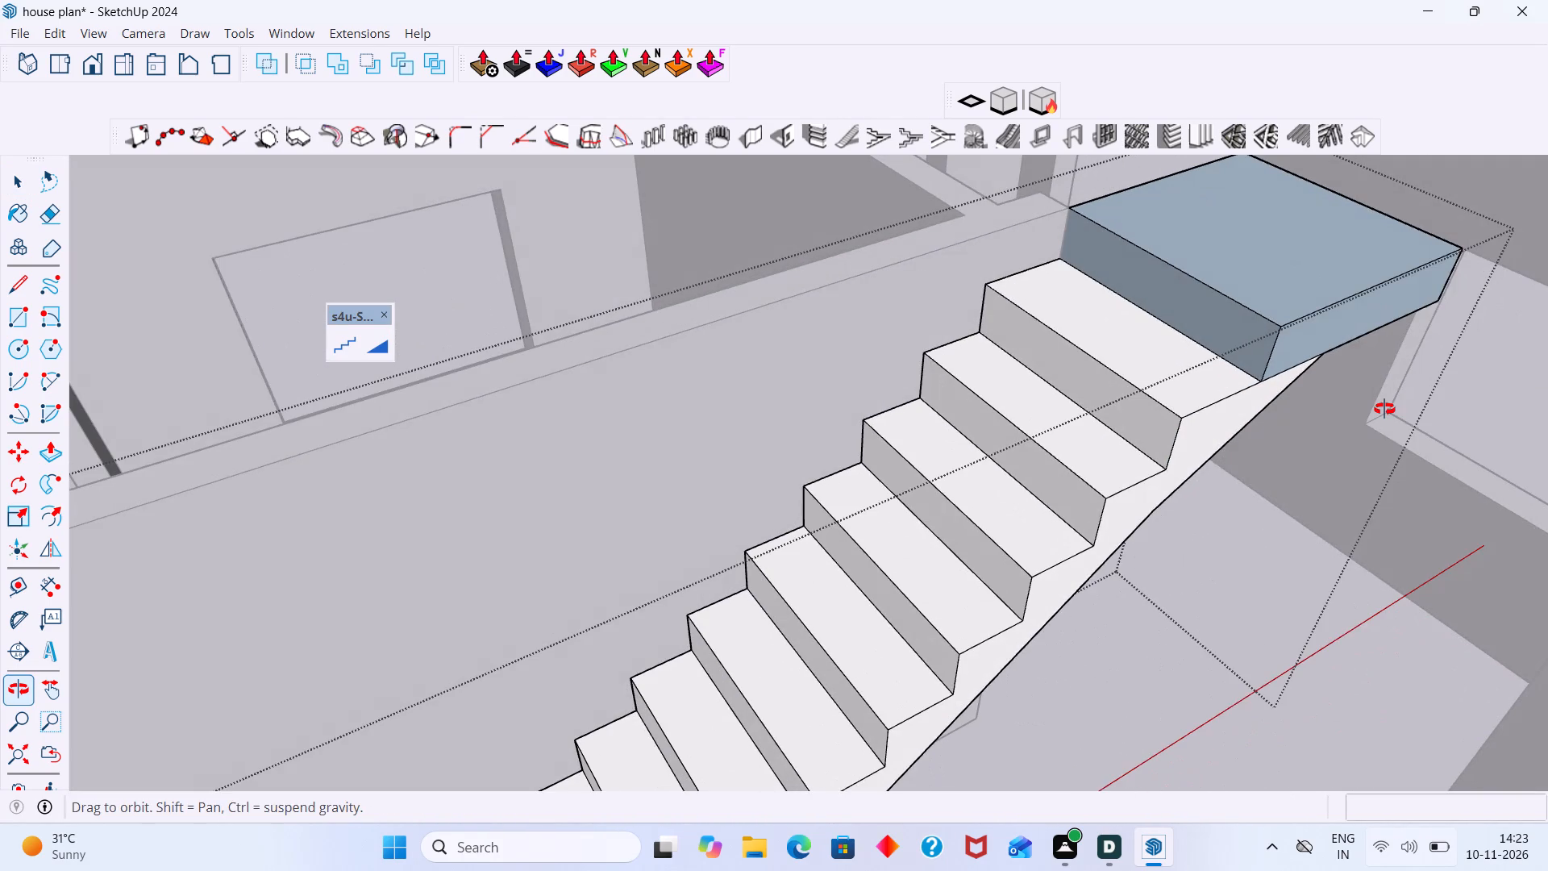
pyautogui.moveTo(1384, 409); pyautogui.dragTo(1269, 360, button='middle')
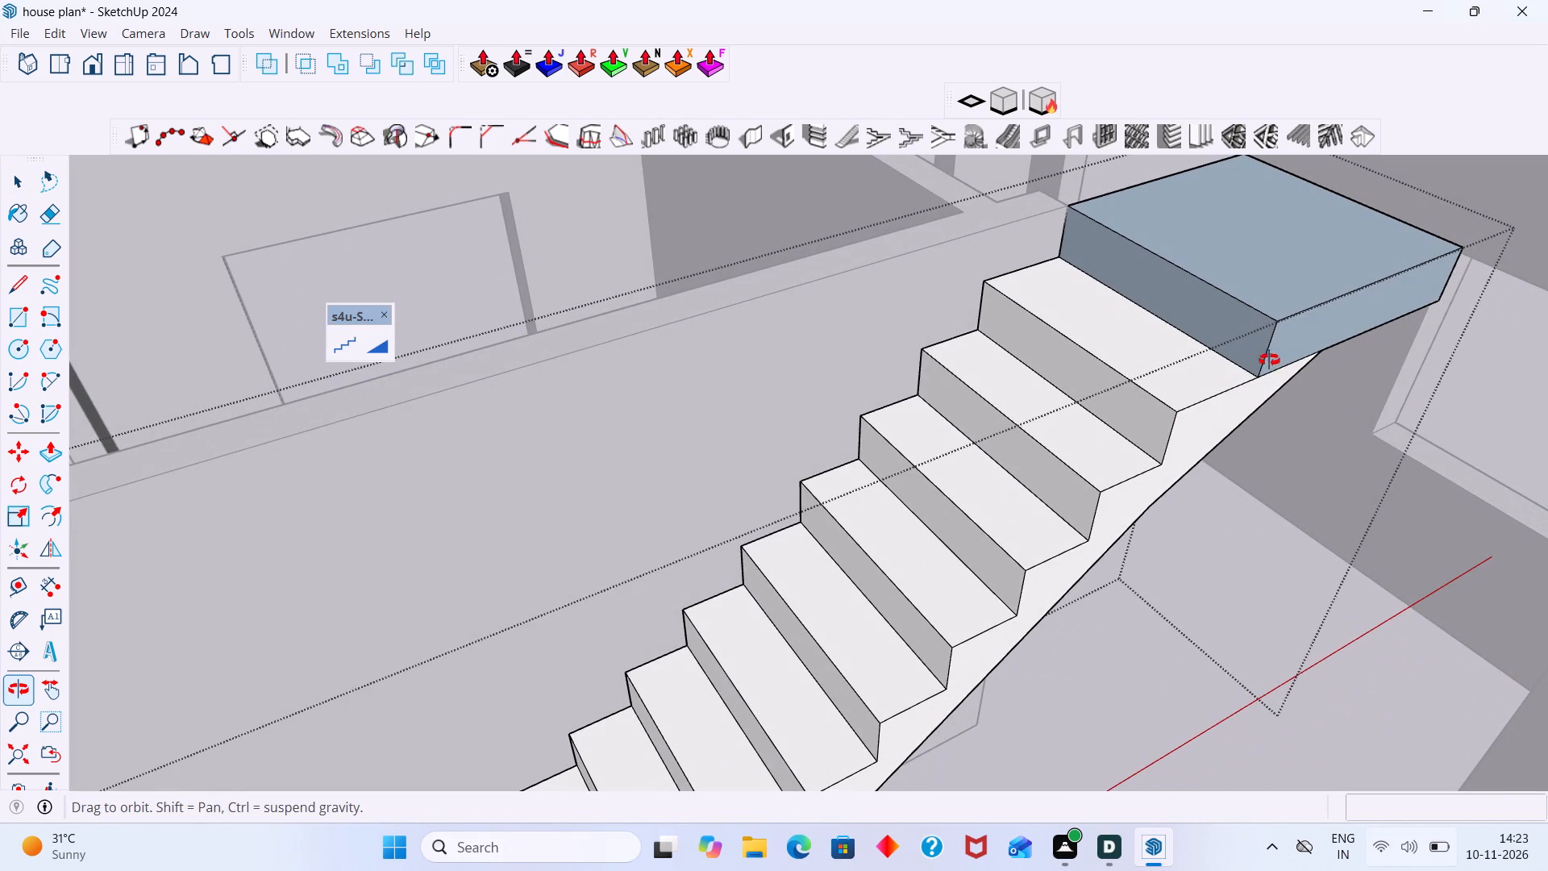
pyautogui.moveTo(1269, 360); pyautogui.dragTo(1265, 360, button='middle')
pyautogui.scroll(-17, 1235, 365)
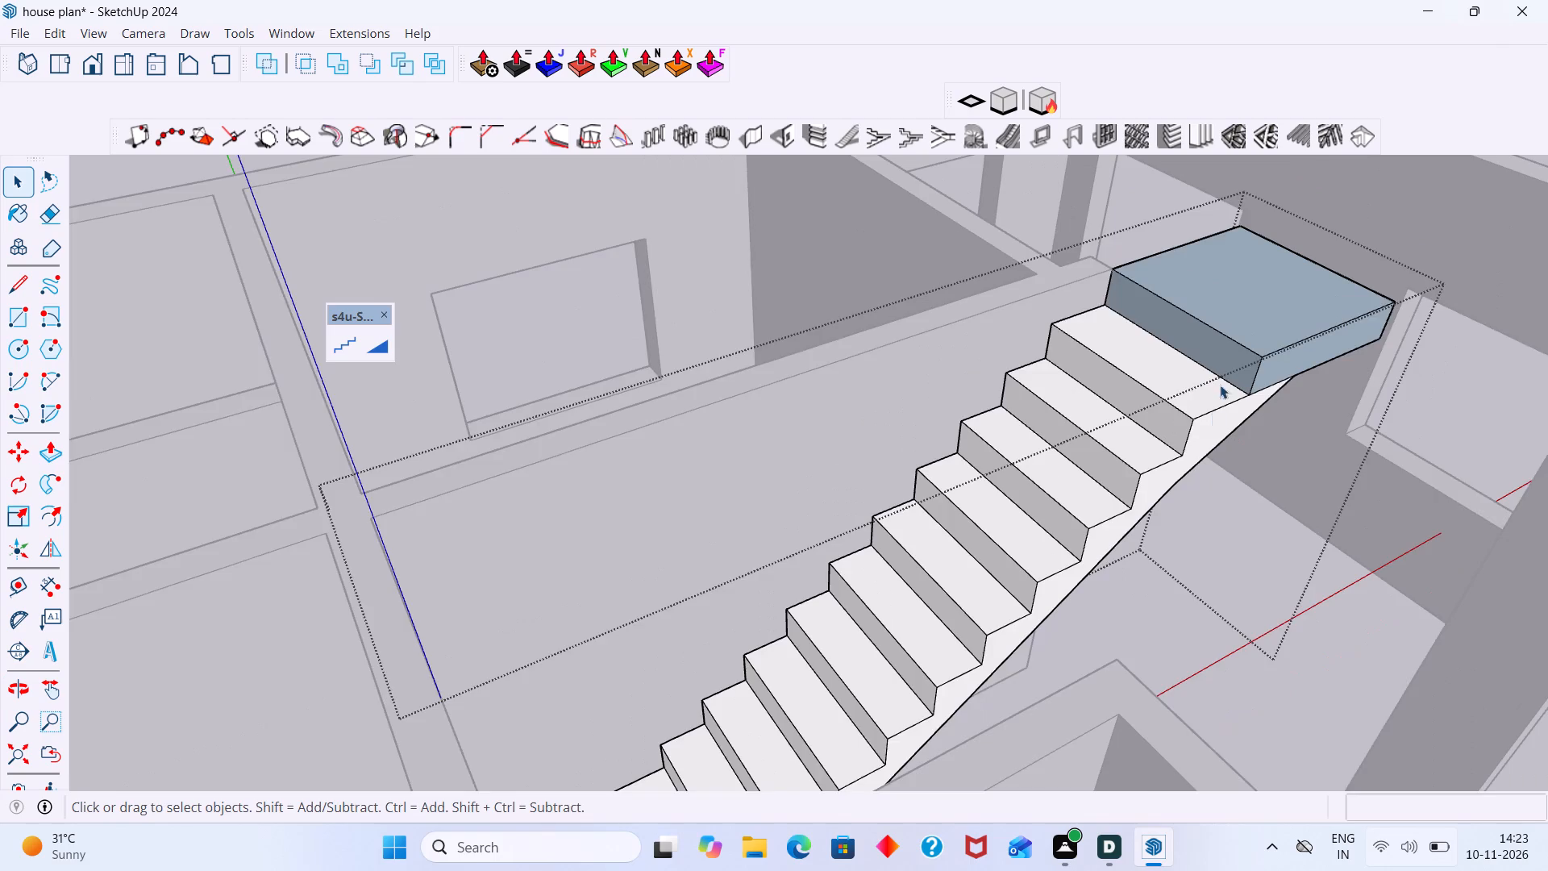
# Reverse the landing slab's top face, its open side face and its end face away from the stairs.
pyautogui.scroll(-4, 1220, 385)
pyautogui.moveTo(1205, 461); pyautogui.dragTo(933, 402, button='middle')
pyautogui.moveTo(1019, 483); pyautogui.dragTo(866, 469, button='middle')
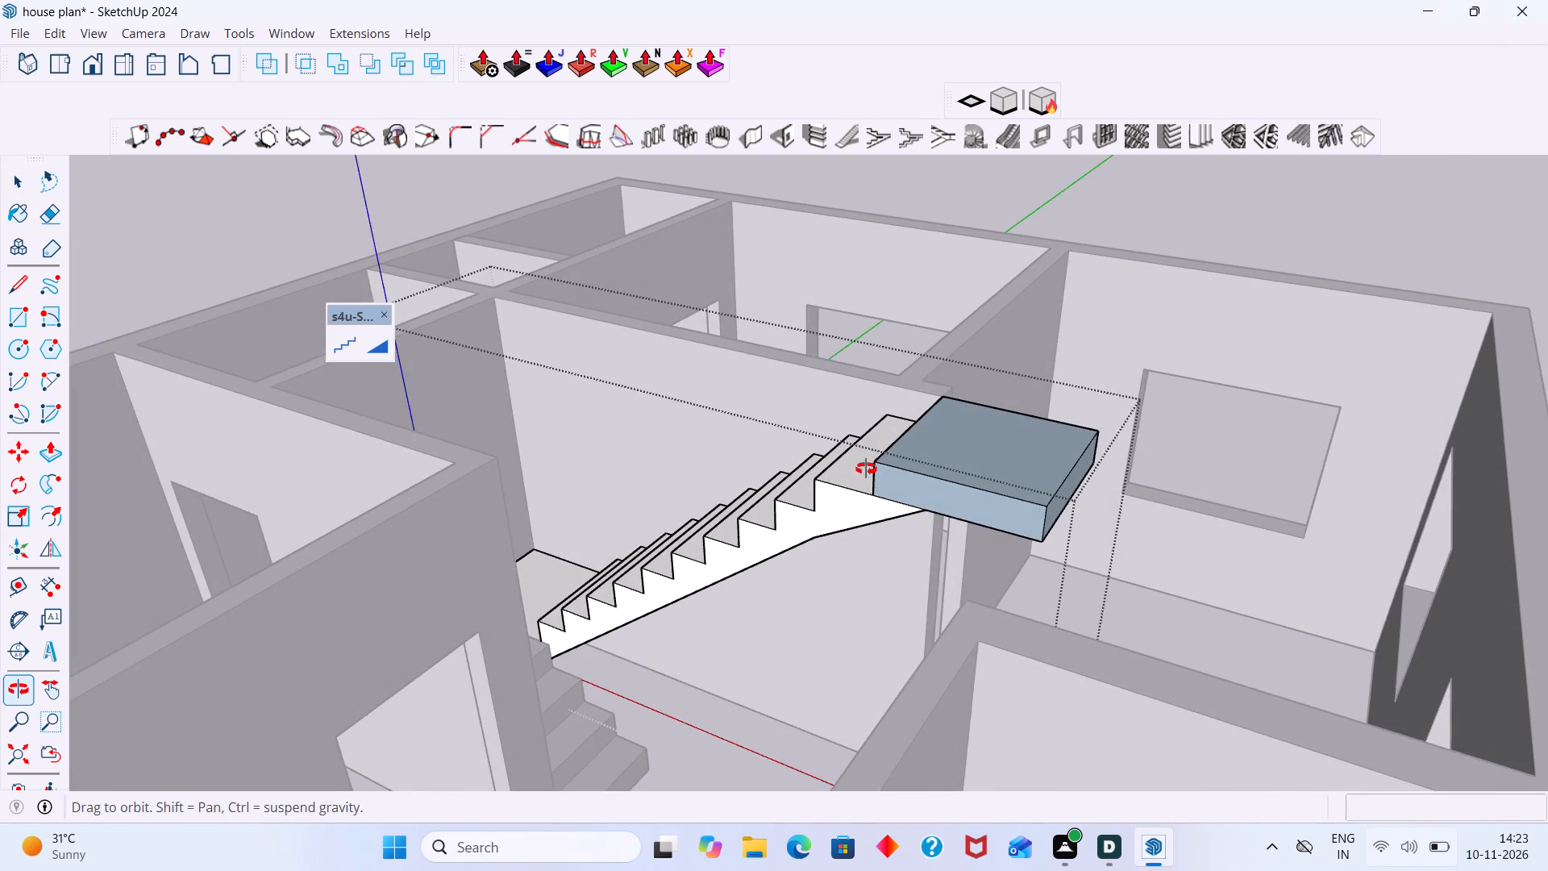
pyautogui.moveTo(866, 469); pyautogui.dragTo(837, 497, button='middle')
pyautogui.scroll(3, 940, 465)
pyautogui.click(942, 489)
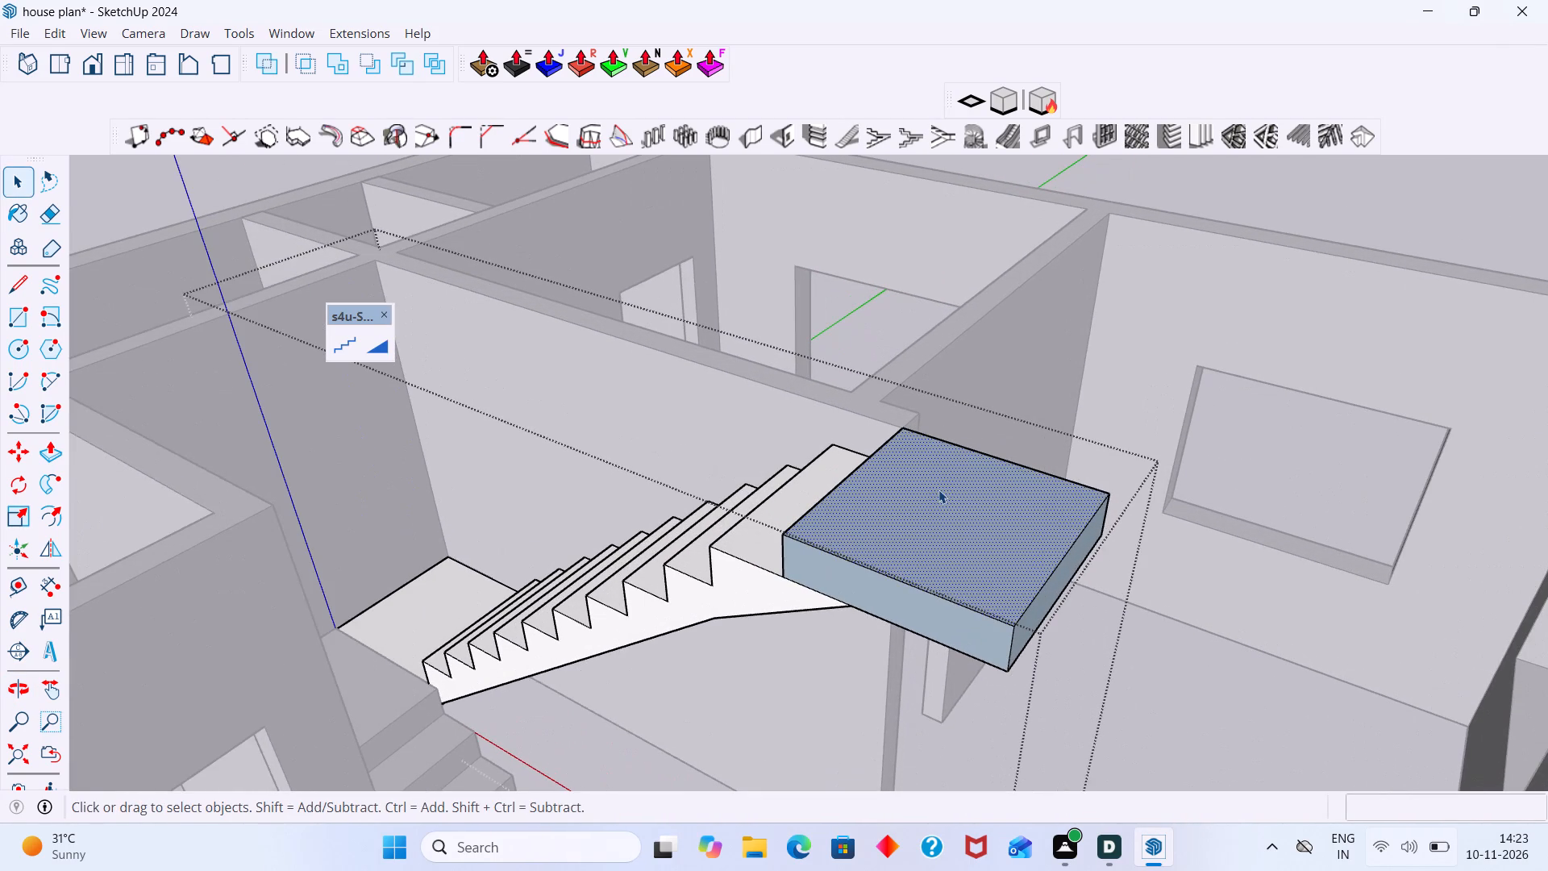
pyautogui.rightClick(937, 490)
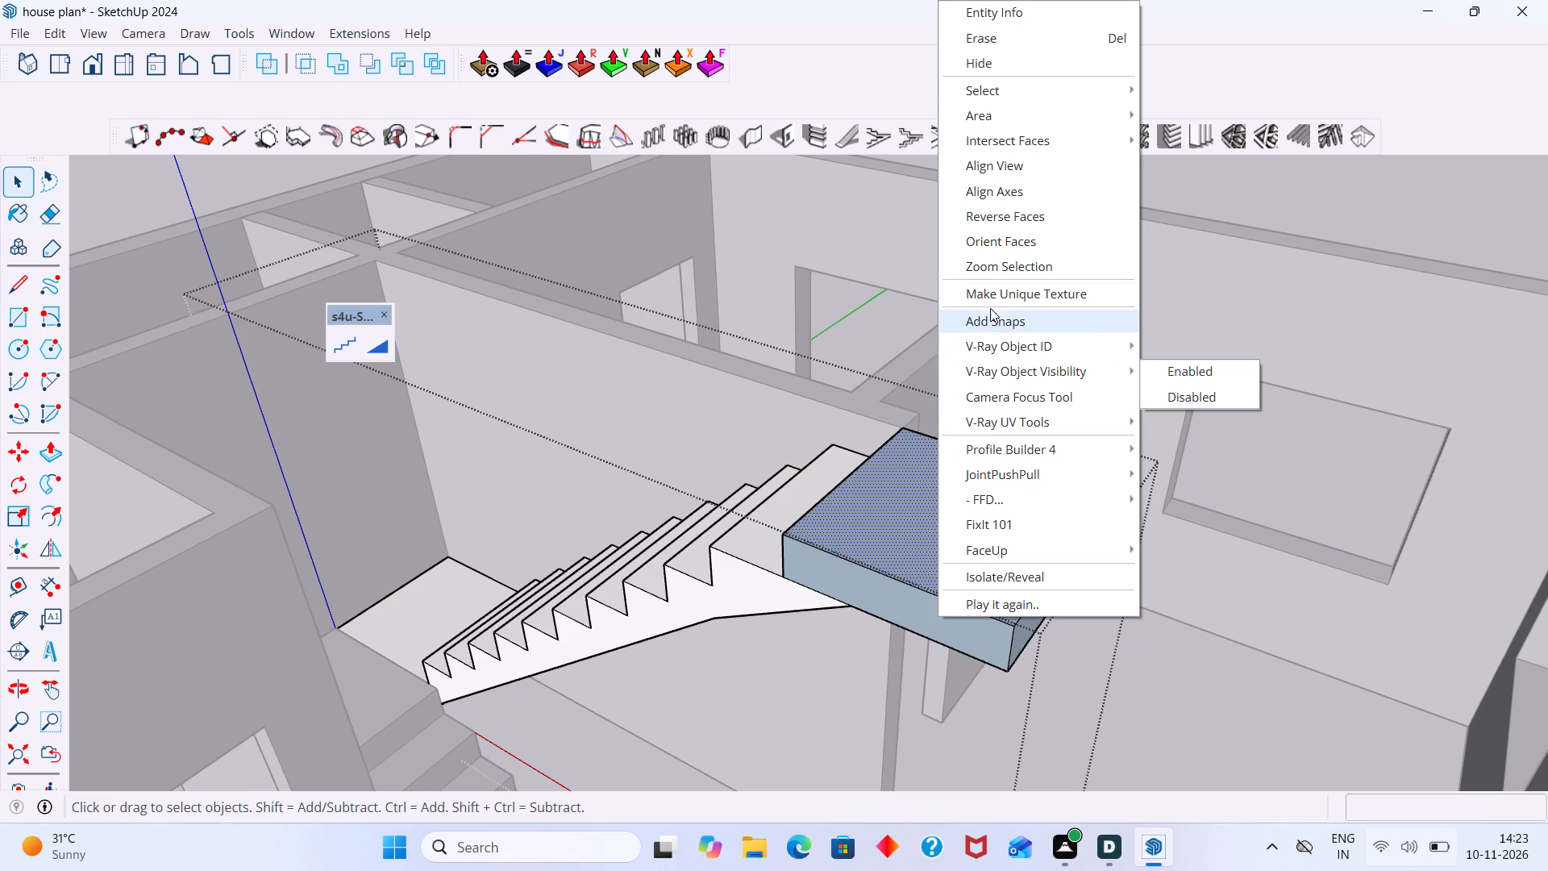
pyautogui.click(992, 218)
pyautogui.scroll(4, 915, 548)
pyautogui.moveTo(895, 580); pyautogui.dragTo(909, 477, button='middle')
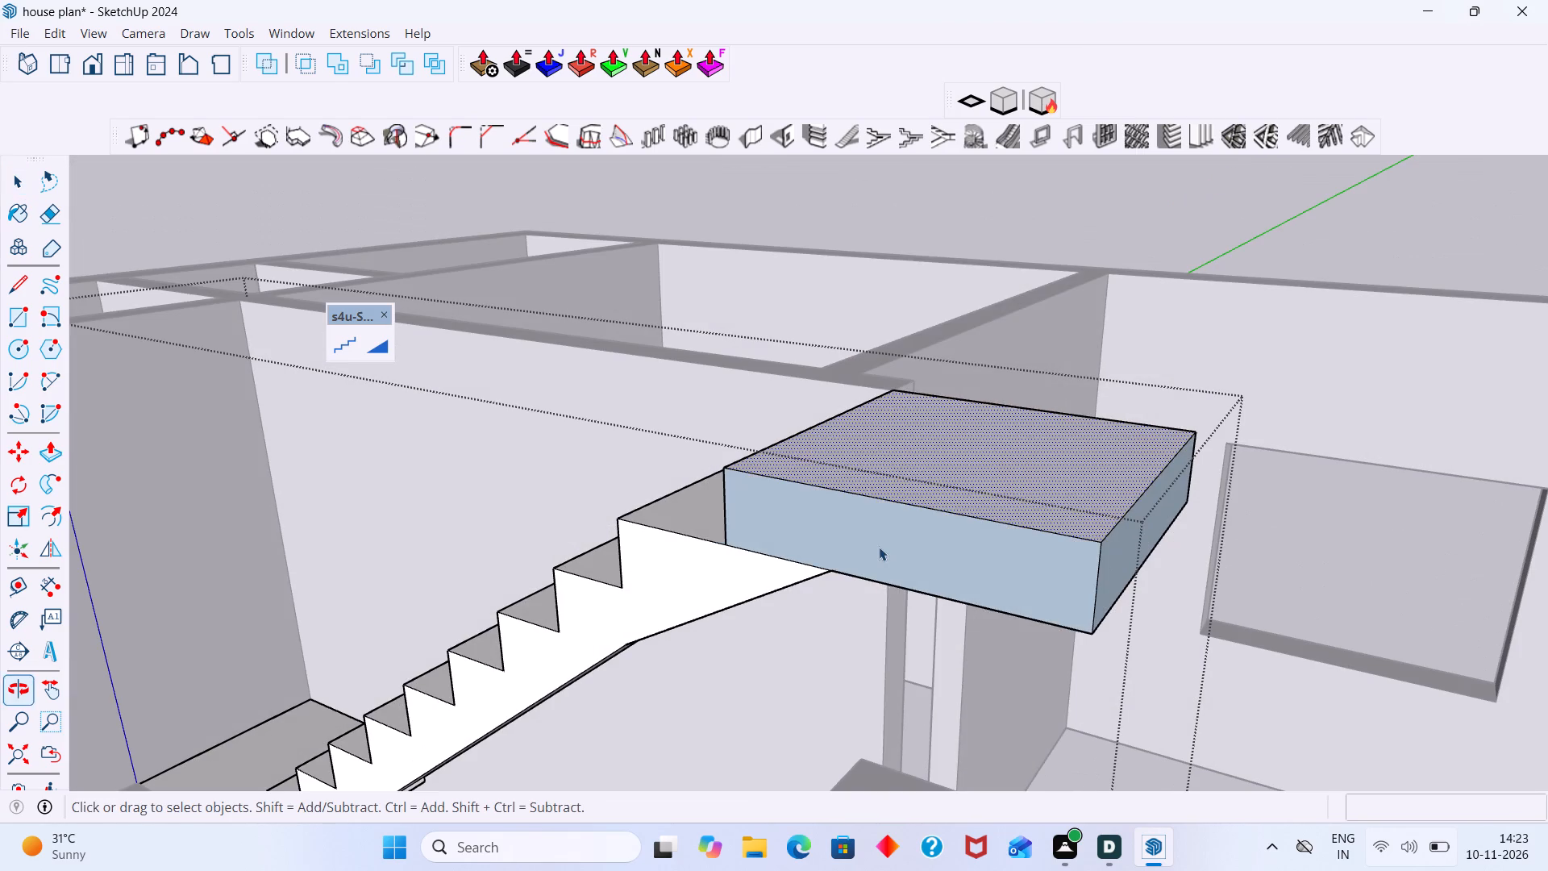
pyautogui.click(879, 547)
pyautogui.rightClick(882, 540)
pyautogui.click(955, 214)
pyautogui.moveTo(991, 453); pyautogui.dragTo(822, 453, button='middle')
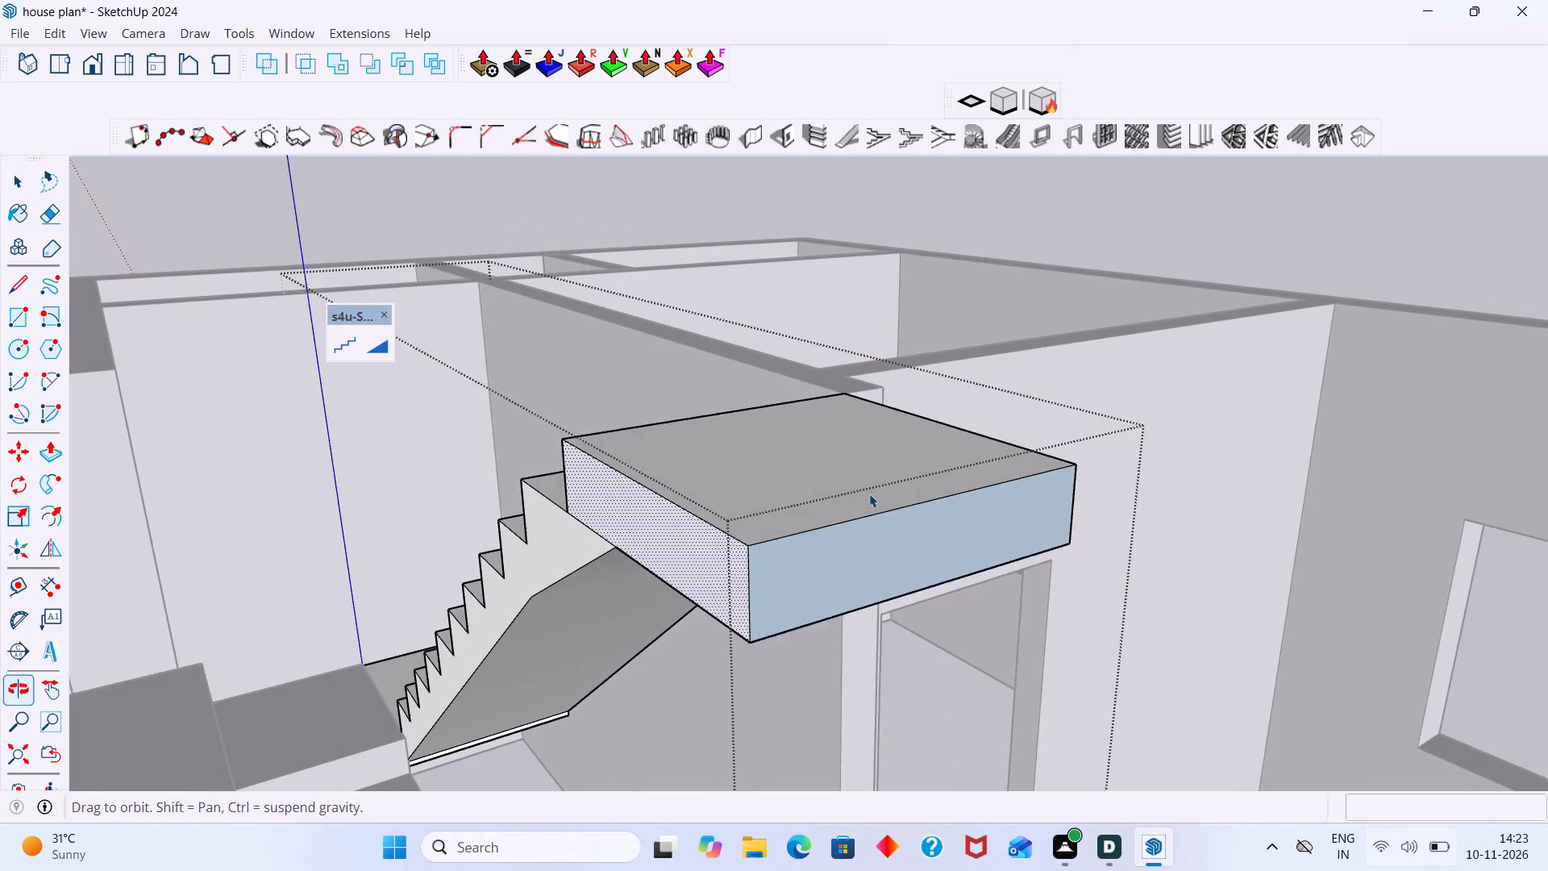
pyautogui.click(918, 563)
pyautogui.rightClick(916, 556)
pyautogui.click(979, 215)
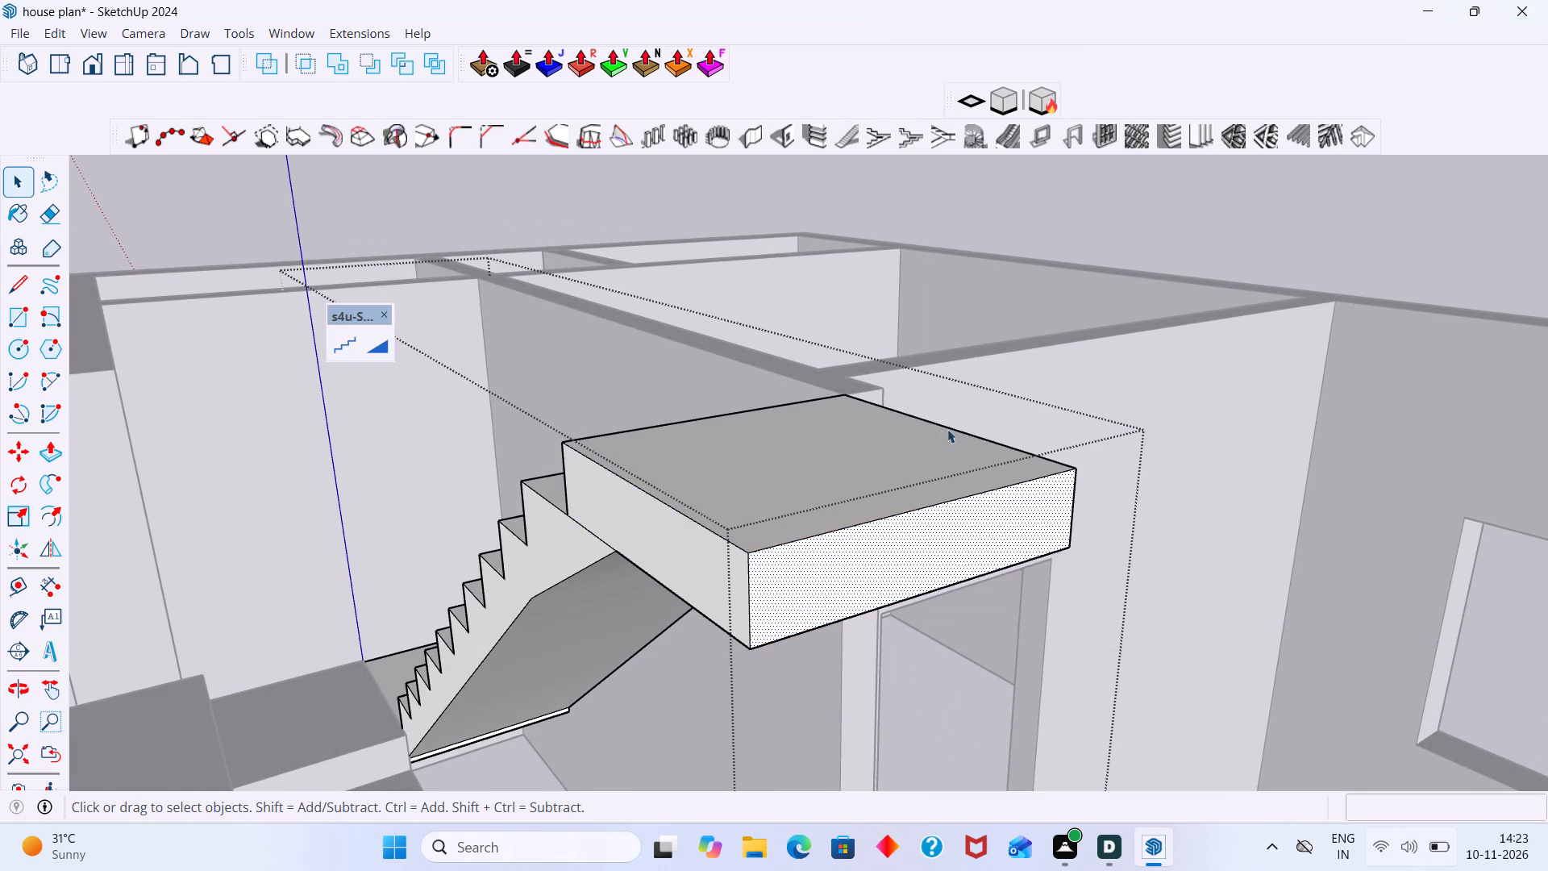
# Reverse the landing slab's remaining long side face and its underside face.
pyautogui.moveTo(933, 431); pyautogui.dragTo(489, 474, button='middle')
pyautogui.scroll(3, 591, 492)
pyautogui.click(597, 493)
pyautogui.rightClick(600, 495)
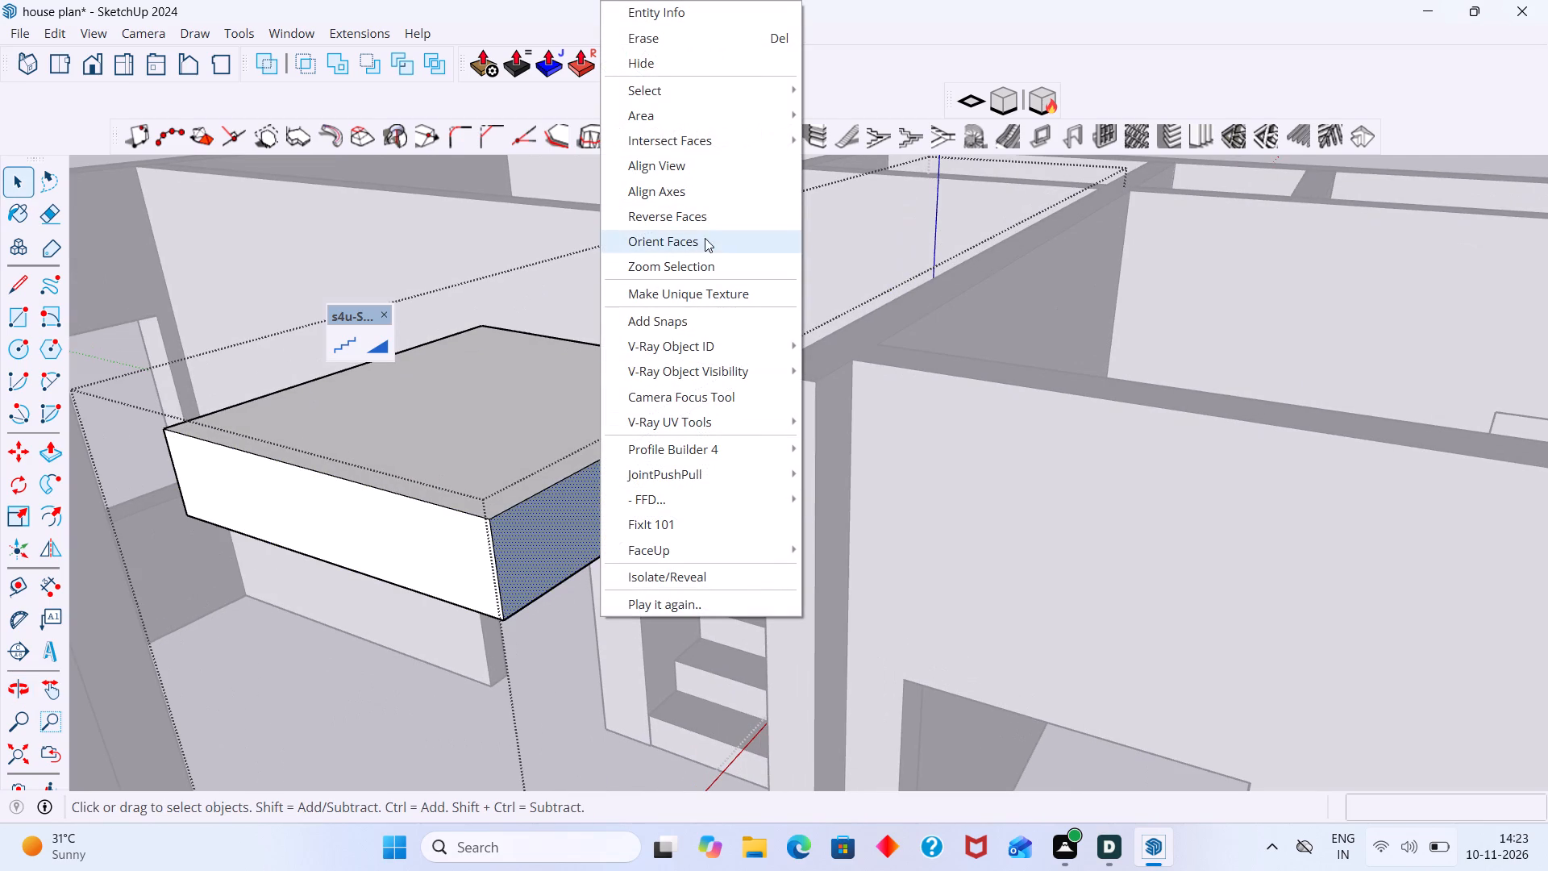
pyautogui.click(699, 223)
pyautogui.scroll(-3, 647, 492)
pyautogui.moveTo(612, 535); pyautogui.dragTo(623, 340, button='middle')
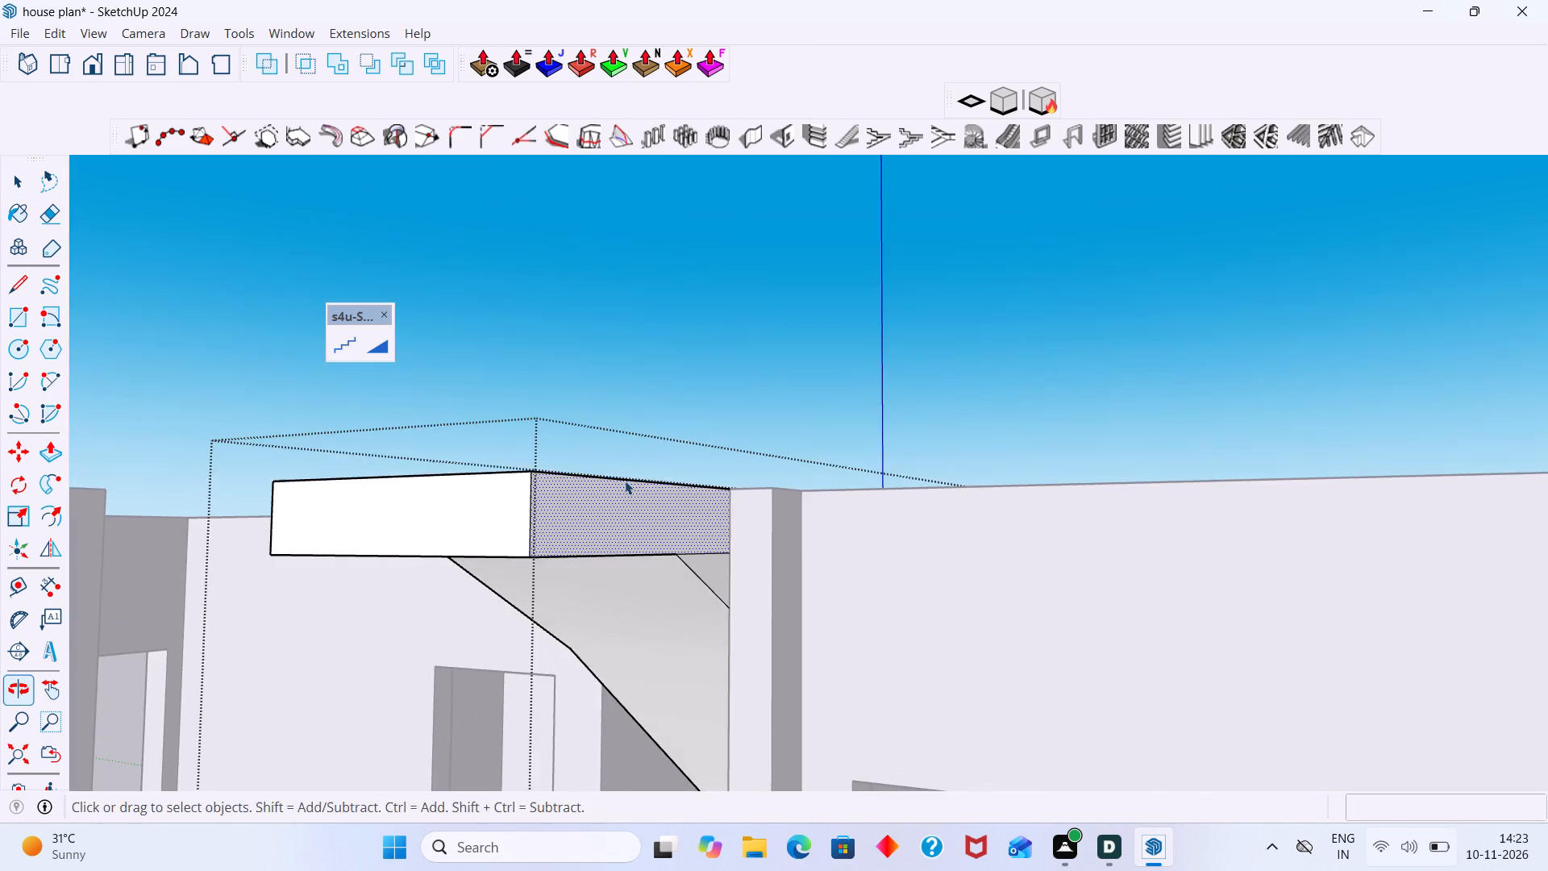
pyautogui.moveTo(615, 499); pyautogui.dragTo(593, 355, button='middle')
pyautogui.scroll(5, 575, 504)
pyautogui.click(530, 593)
pyautogui.rightClick(530, 593)
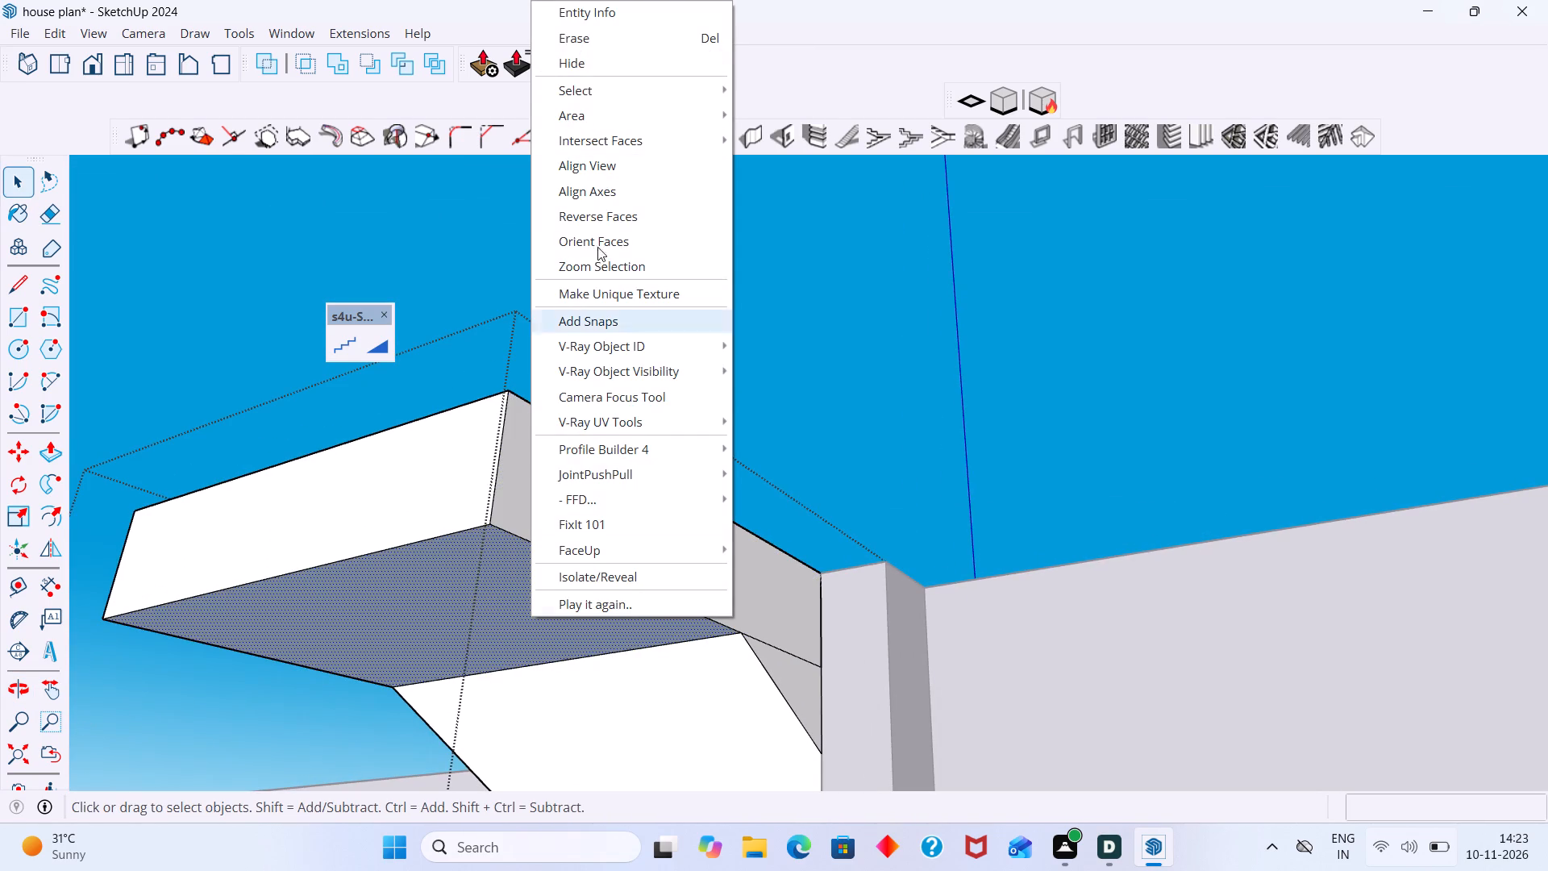
pyautogui.click(614, 221)
# Bring the whole model into view and leave the staircase group's editing.
pyautogui.scroll(-2, 553, 430)
pyautogui.moveTo(553, 496); pyautogui.dragTo(1017, 544, button='middle')
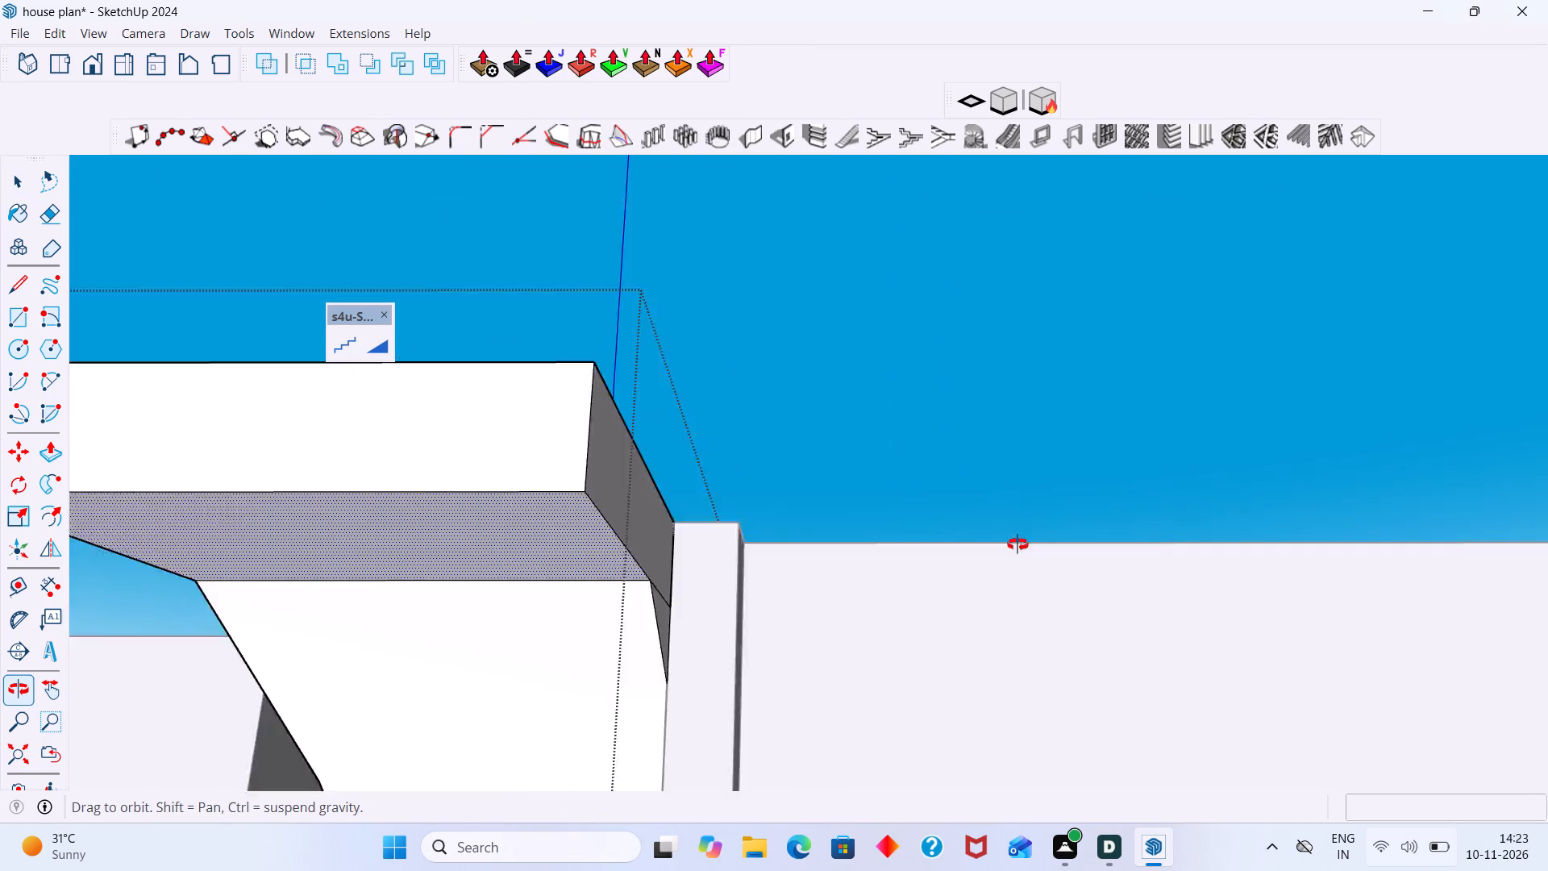
pyautogui.moveTo(1017, 544); pyautogui.dragTo(1232, 586, button='middle')
pyautogui.scroll(-11, 726, 480)
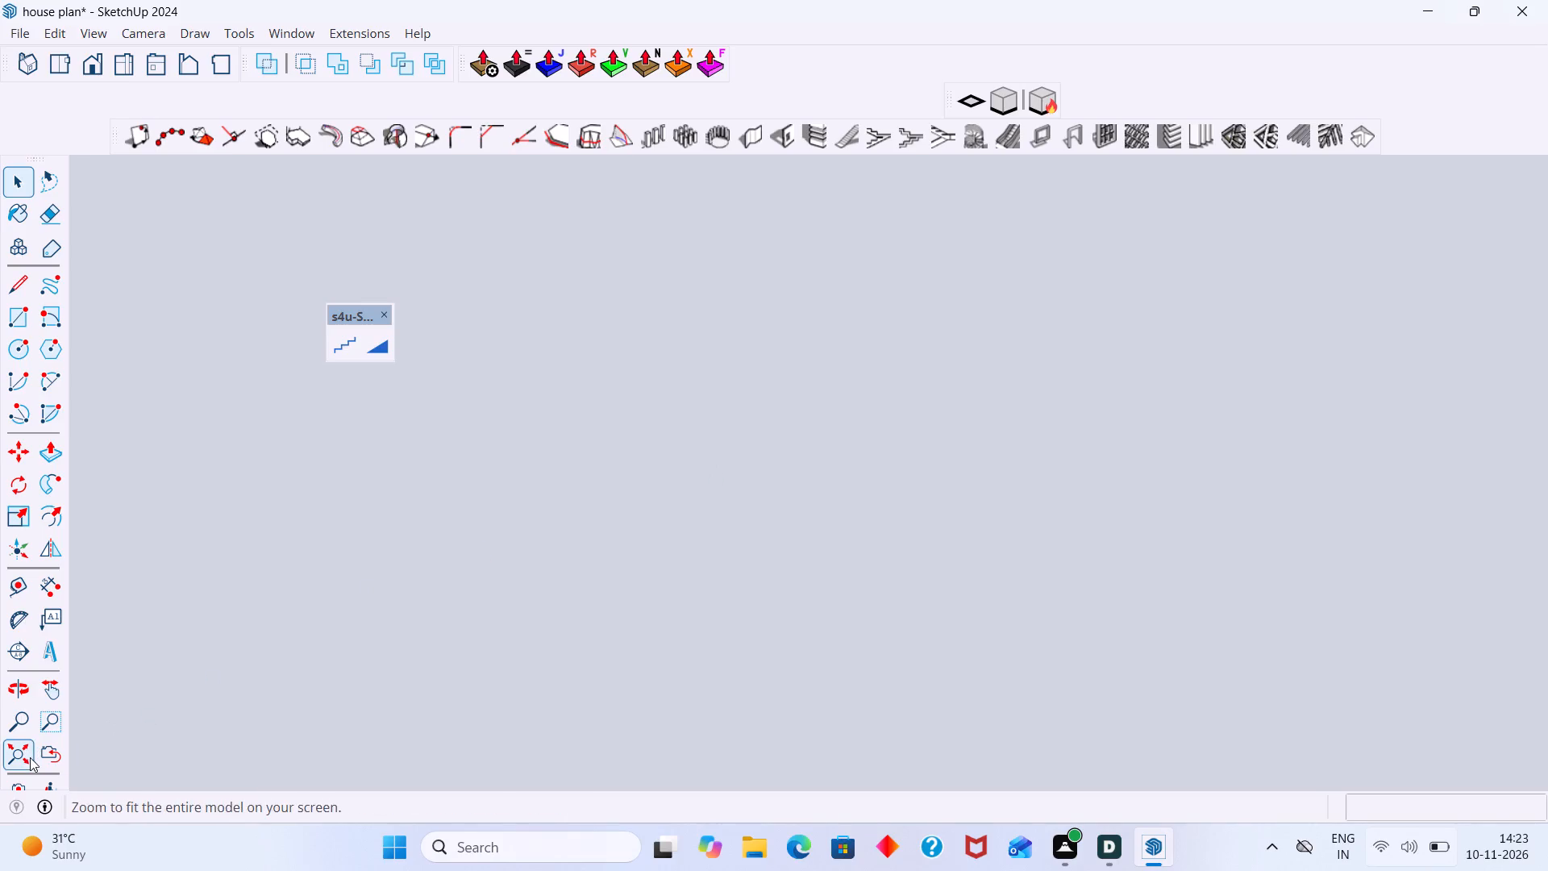
pyautogui.click(30, 757)
pyautogui.scroll(-4, 402, 614)
pyautogui.moveTo(667, 525); pyautogui.dragTo(613, 715, button='middle')
pyautogui.click(1221, 369)
# Compare the house model with the ground floor plan and examine the riser where the stairs meet the landing.
pyautogui.moveTo(1011, 452); pyautogui.dragTo(872, 460, button='middle')
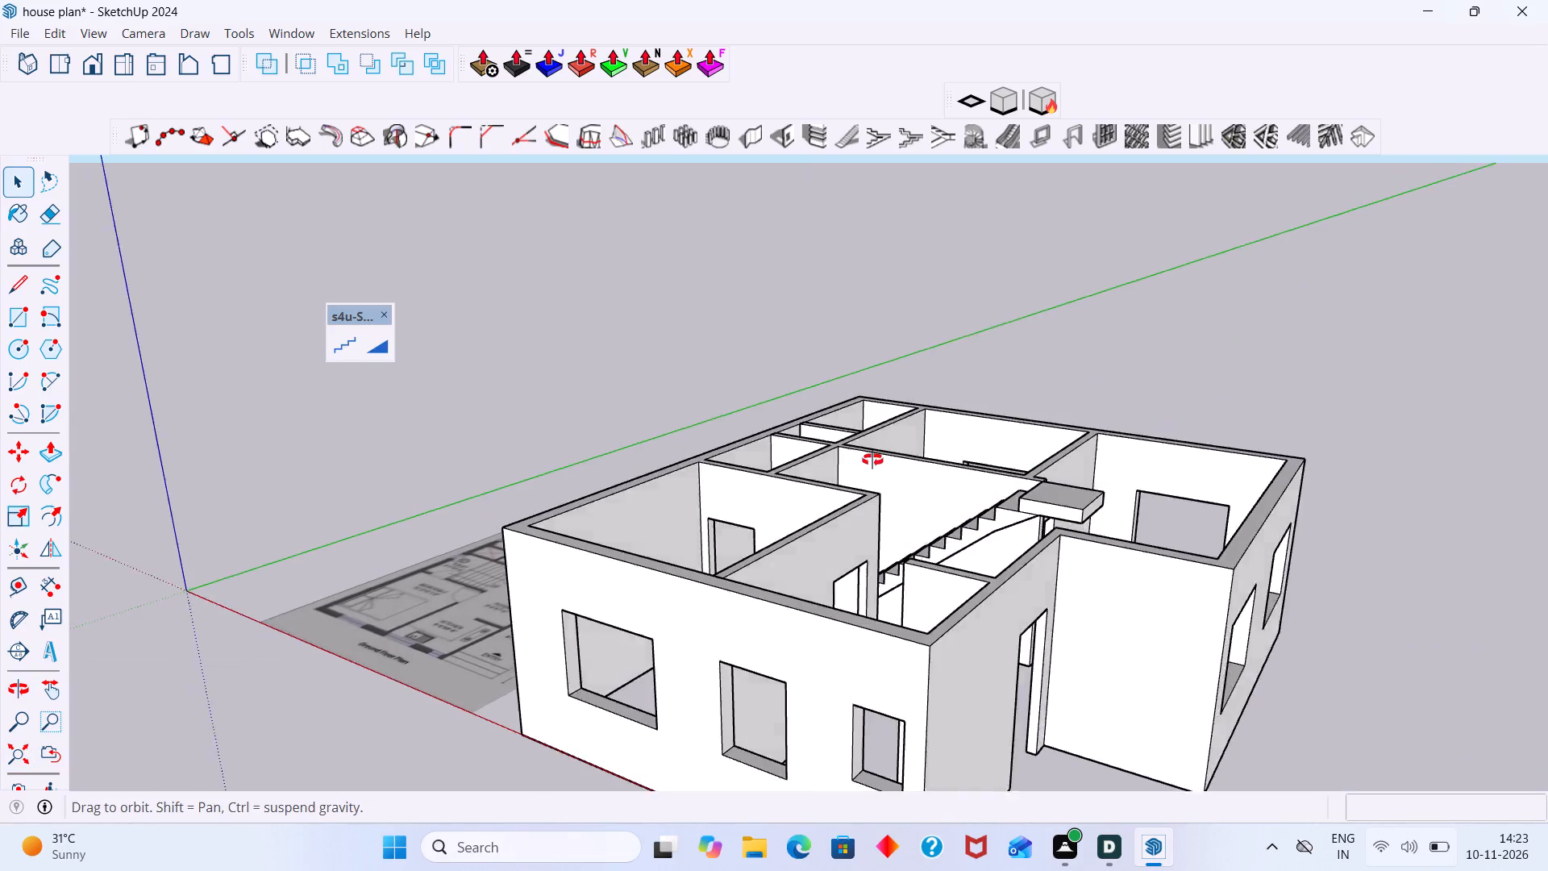
pyautogui.moveTo(872, 460); pyautogui.dragTo(626, 603, button='middle')
pyautogui.moveTo(719, 577); pyautogui.dragTo(1209, 628, button='middle')
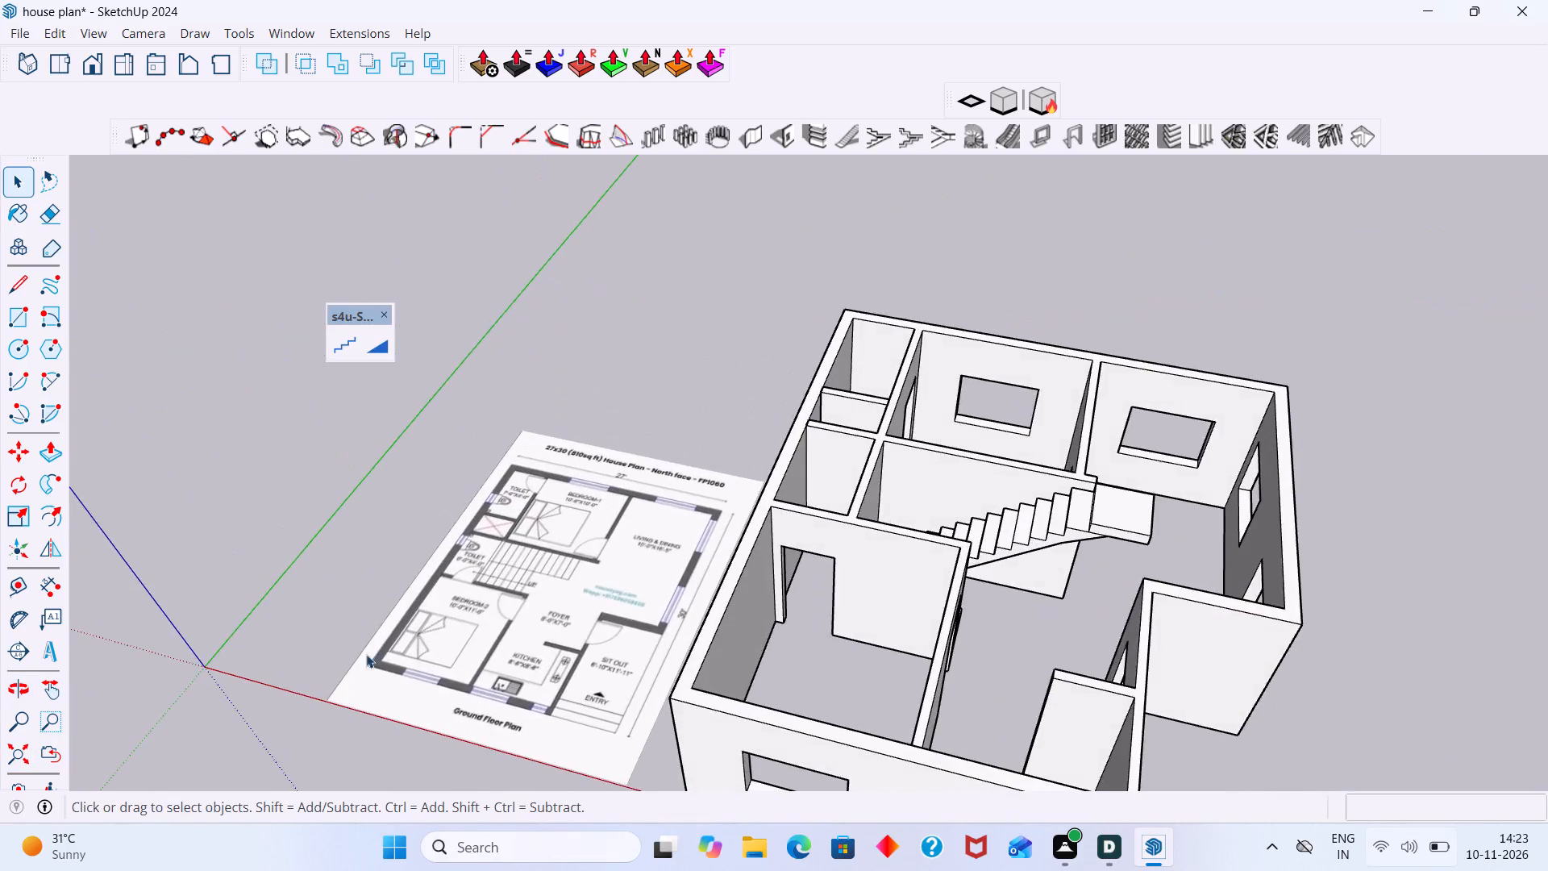
pyautogui.scroll(2, 366, 654)
pyautogui.scroll(-5, 449, 627)
pyautogui.moveTo(690, 546); pyautogui.dragTo(908, 505, button='middle')
pyautogui.scroll(2, 984, 463)
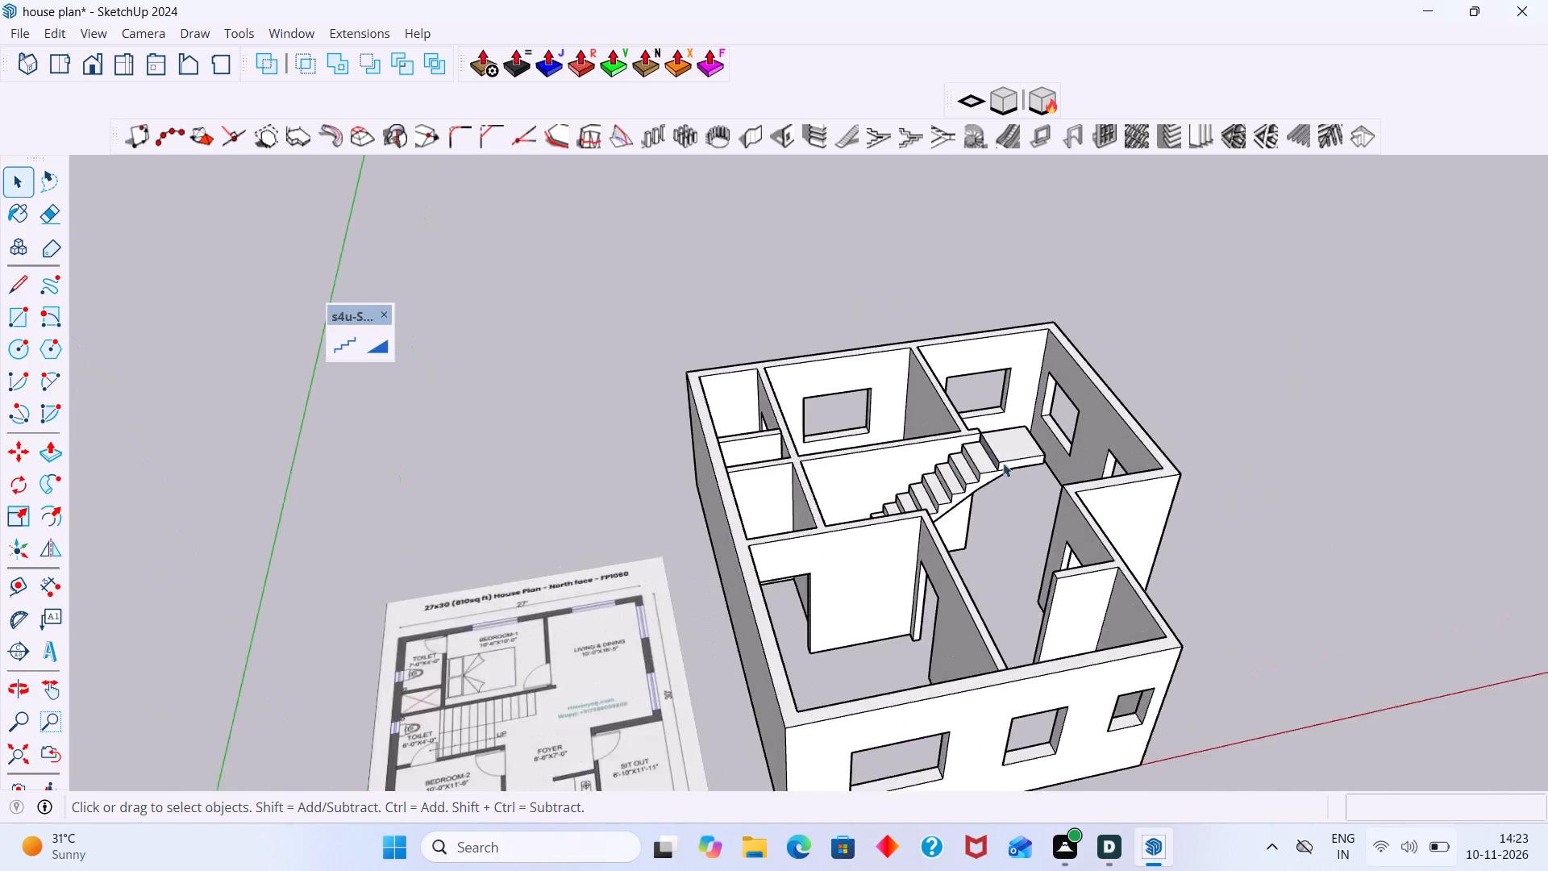
pyautogui.scroll(3, 1003, 463)
pyautogui.scroll(-2, 1077, 507)
pyautogui.moveTo(1075, 513); pyautogui.dragTo(1012, 453, button='middle')
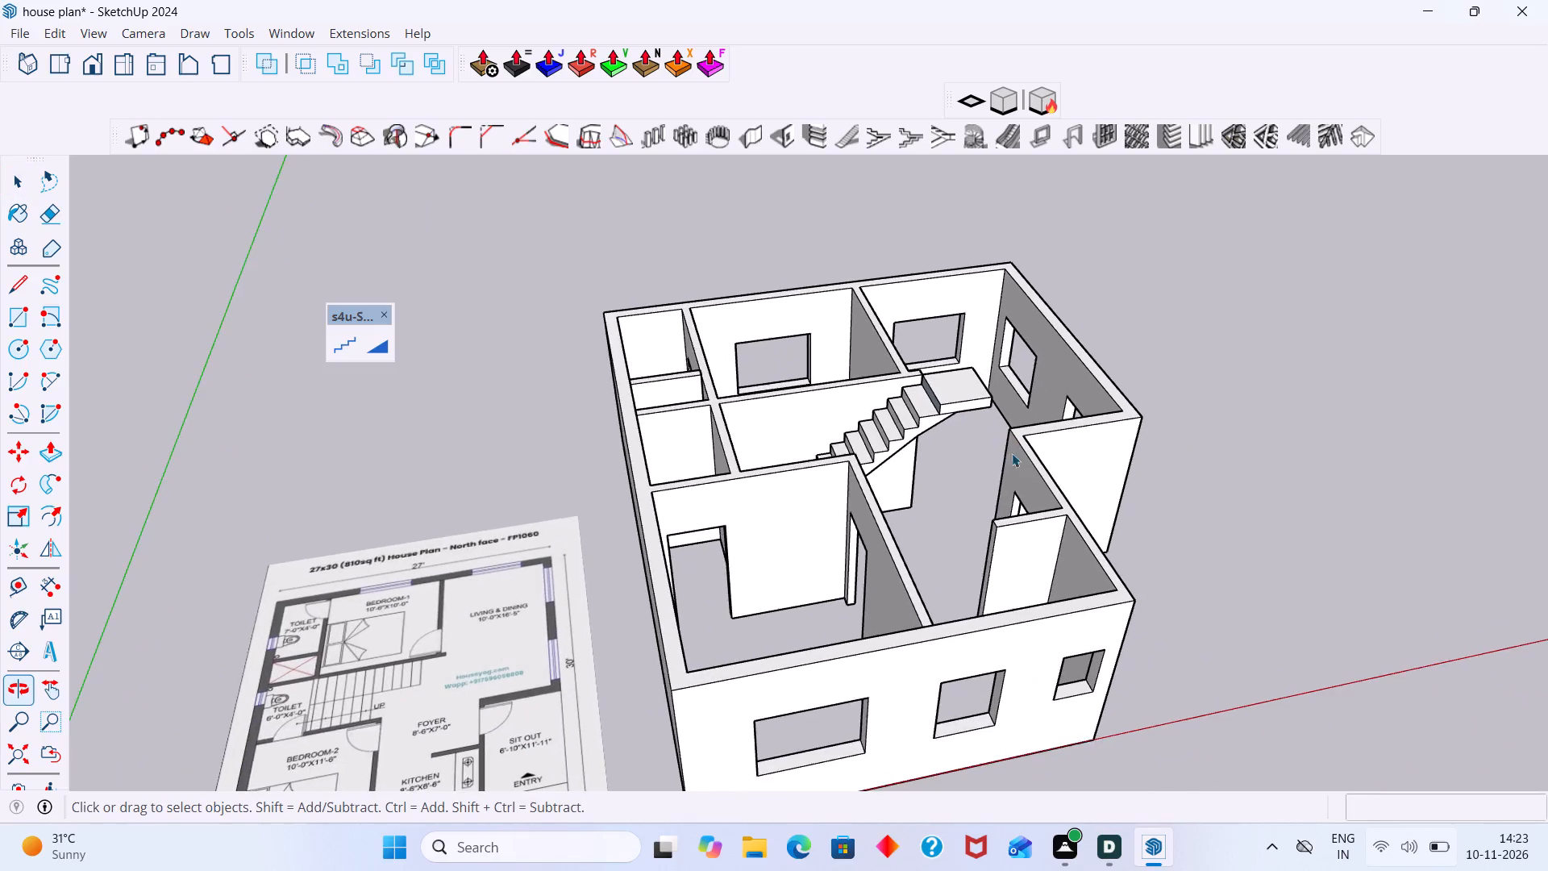
pyautogui.scroll(2, 1076, 549)
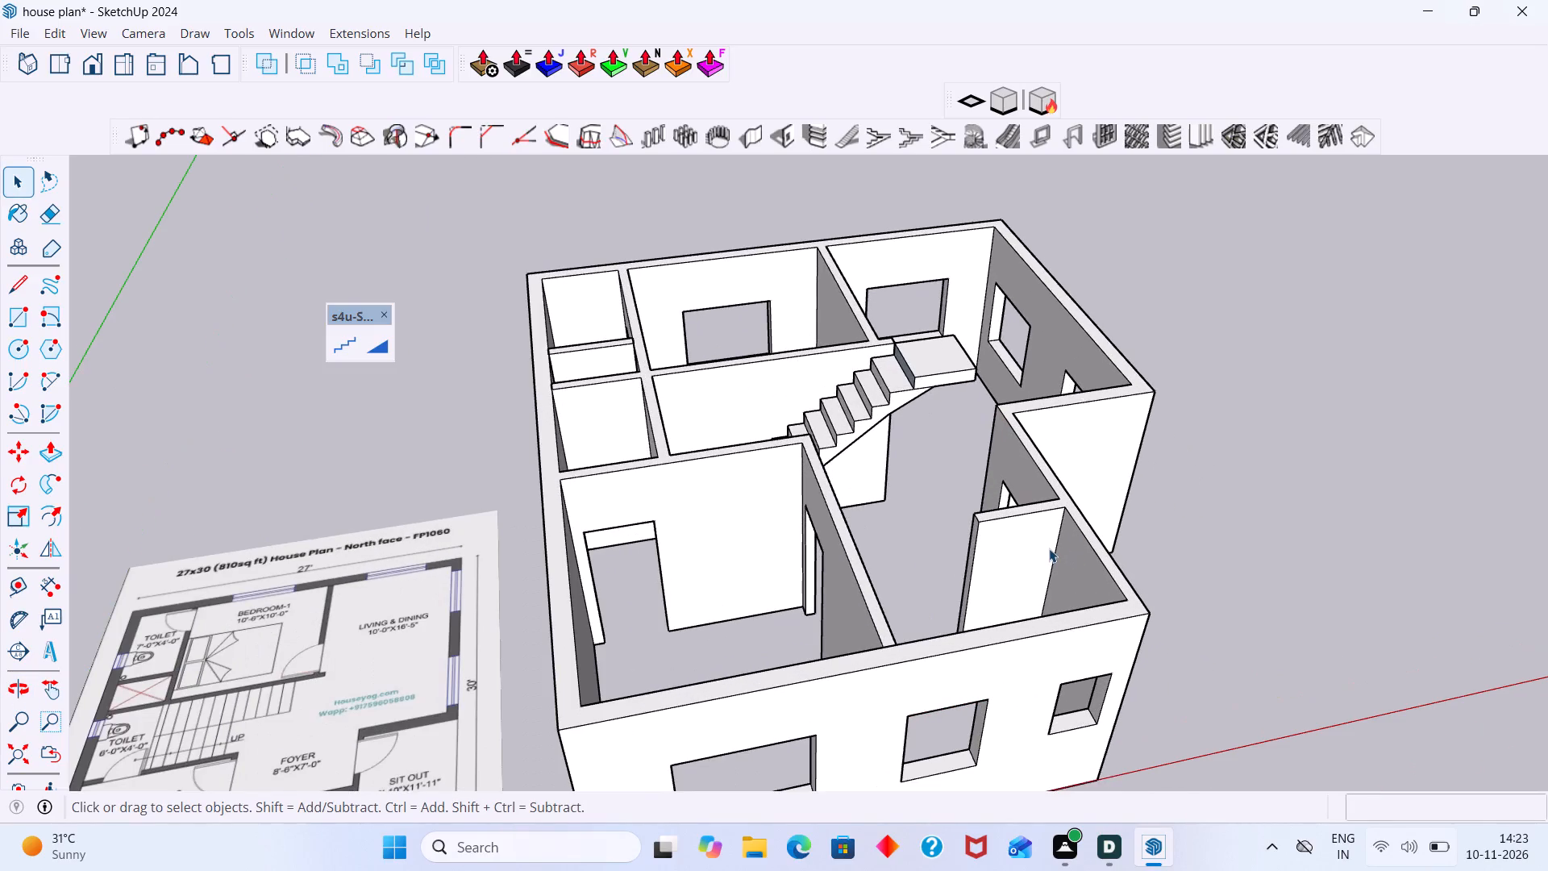
pyautogui.scroll(9, 896, 400)
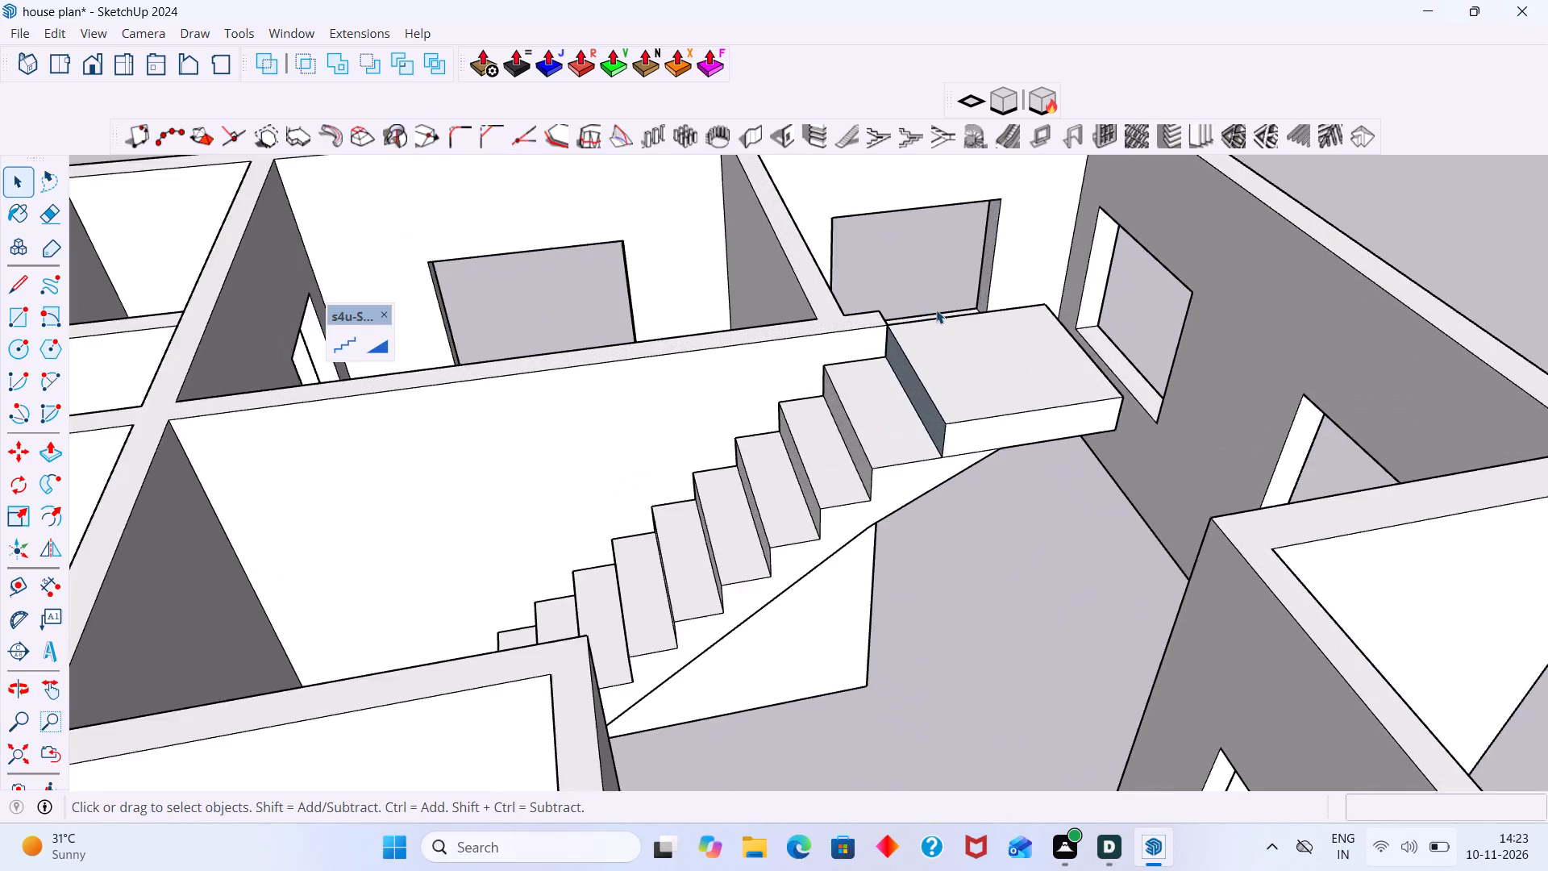
pyautogui.moveTo(939, 310); pyautogui.dragTo(1327, 331, button='middle')
pyautogui.scroll(9, 1094, 266)
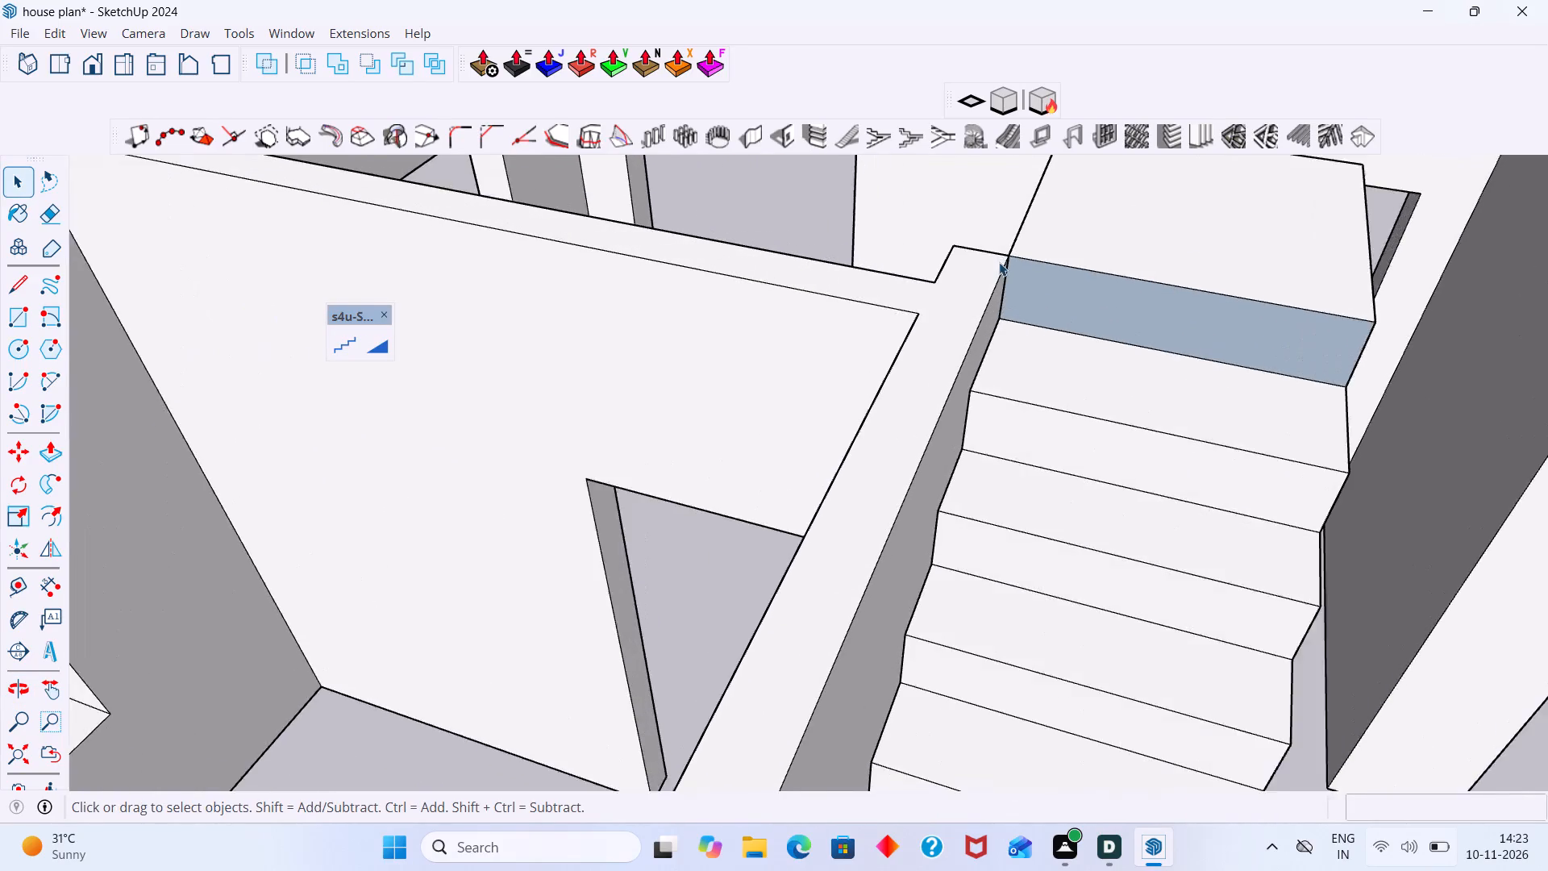
# Undo the landing slab's face reversals and edge clean-up, and the landing slab itself, at the top of the upper flight.
pyautogui.scroll(3, 999, 262)
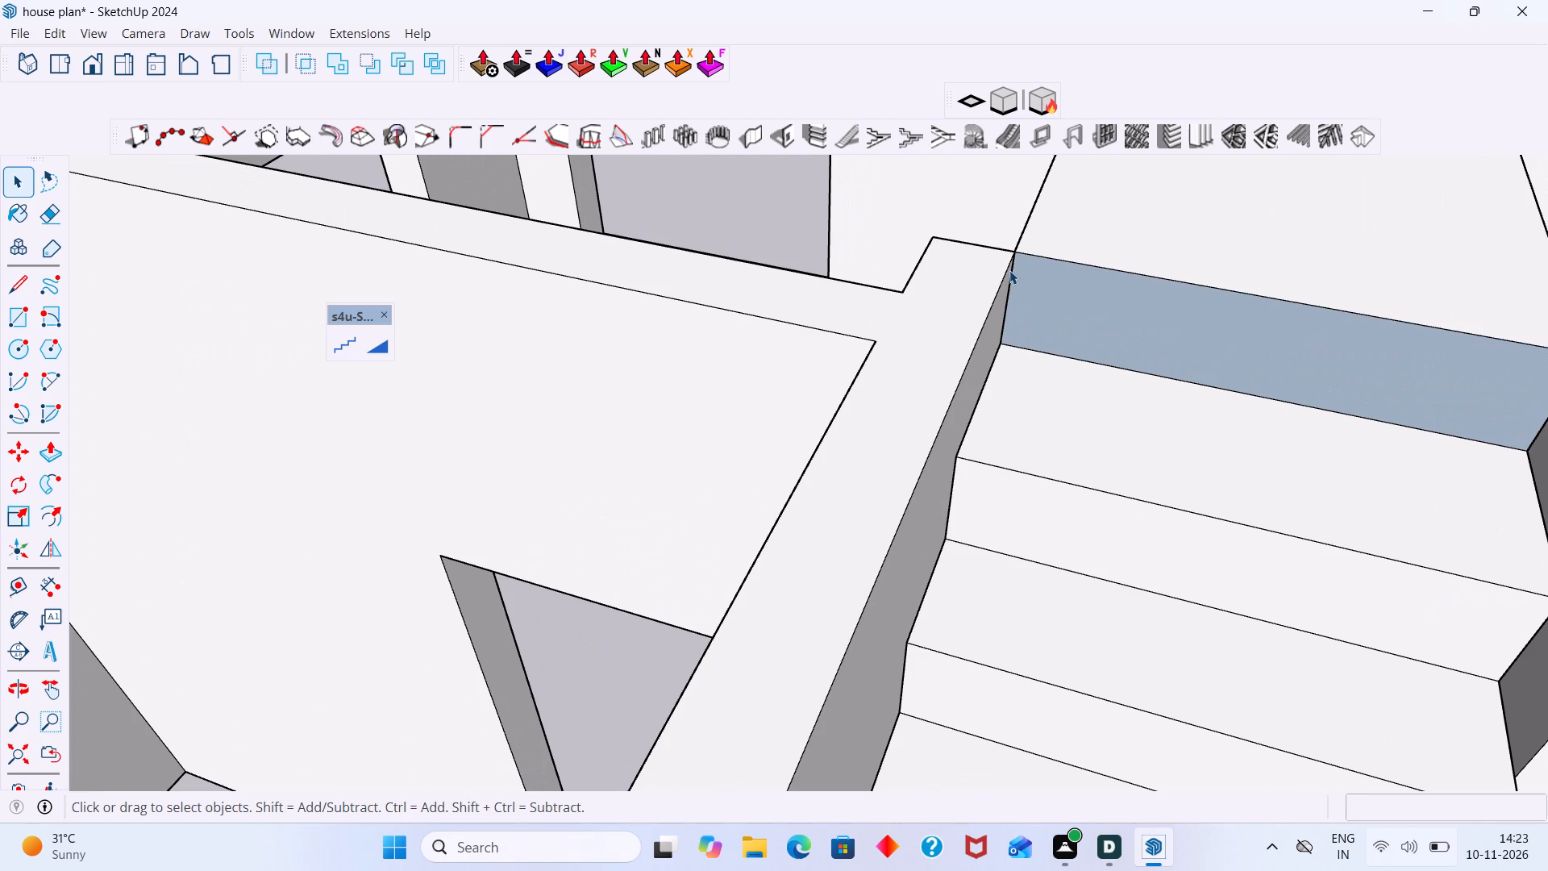
pyautogui.moveTo(1064, 264); pyautogui.dragTo(861, 284, button='middle')
pyautogui.scroll(-5, 976, 308)
pyautogui.moveTo(1090, 362); pyautogui.dragTo(1007, 294, button='middle')
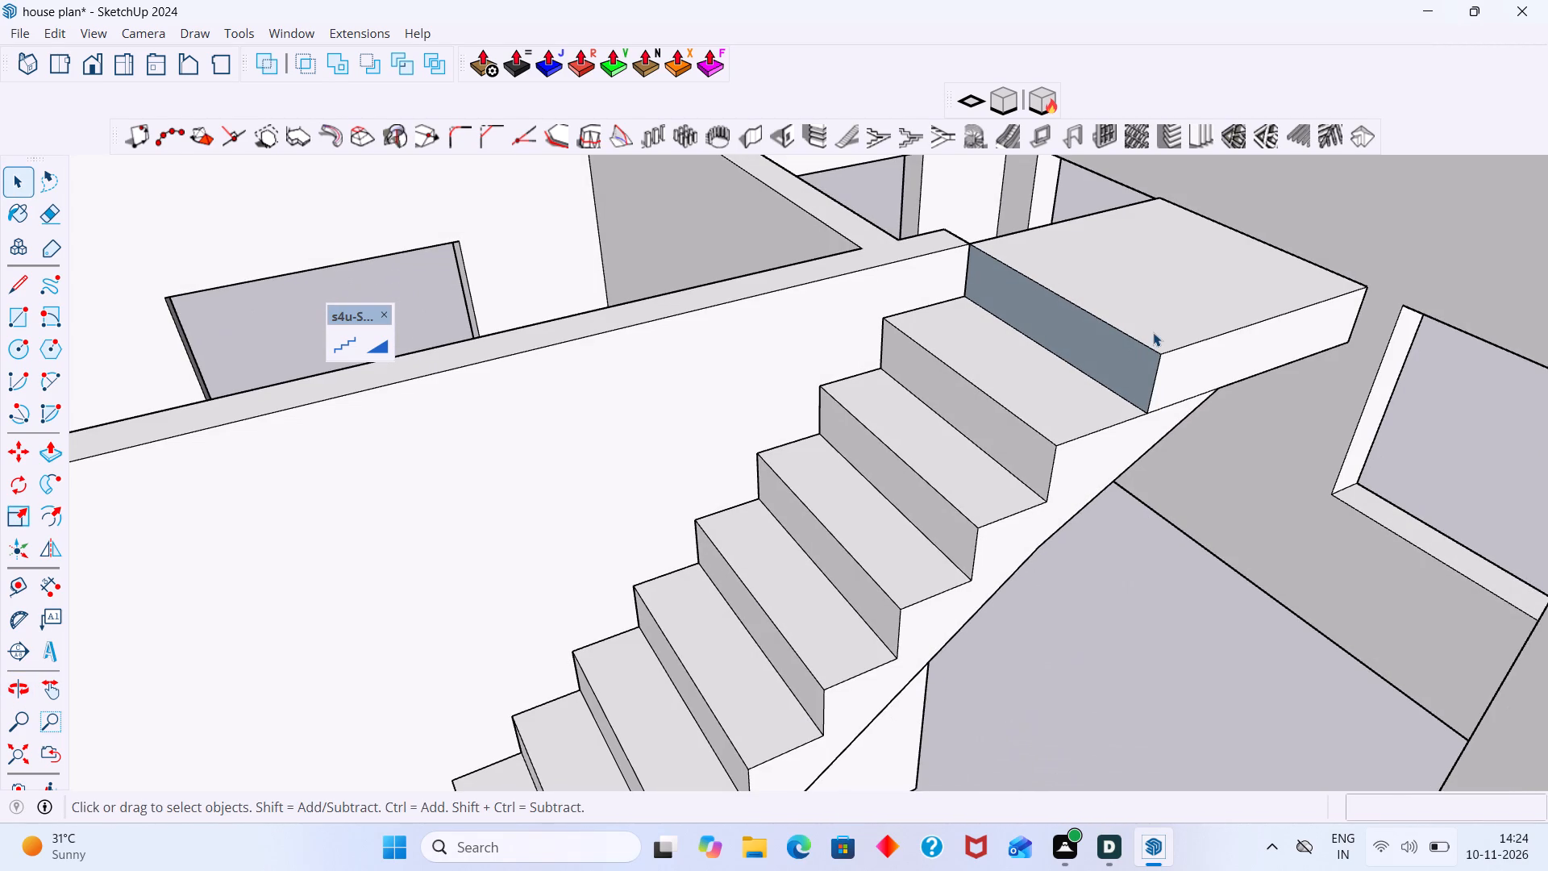
pyautogui.hotkey('ctrl', 'z')
pyautogui.hotkey('ctrl', 'z')
pyautogui.hotkey('ctrl', 'z')
pyautogui.hotkey('ctrl', 'z')
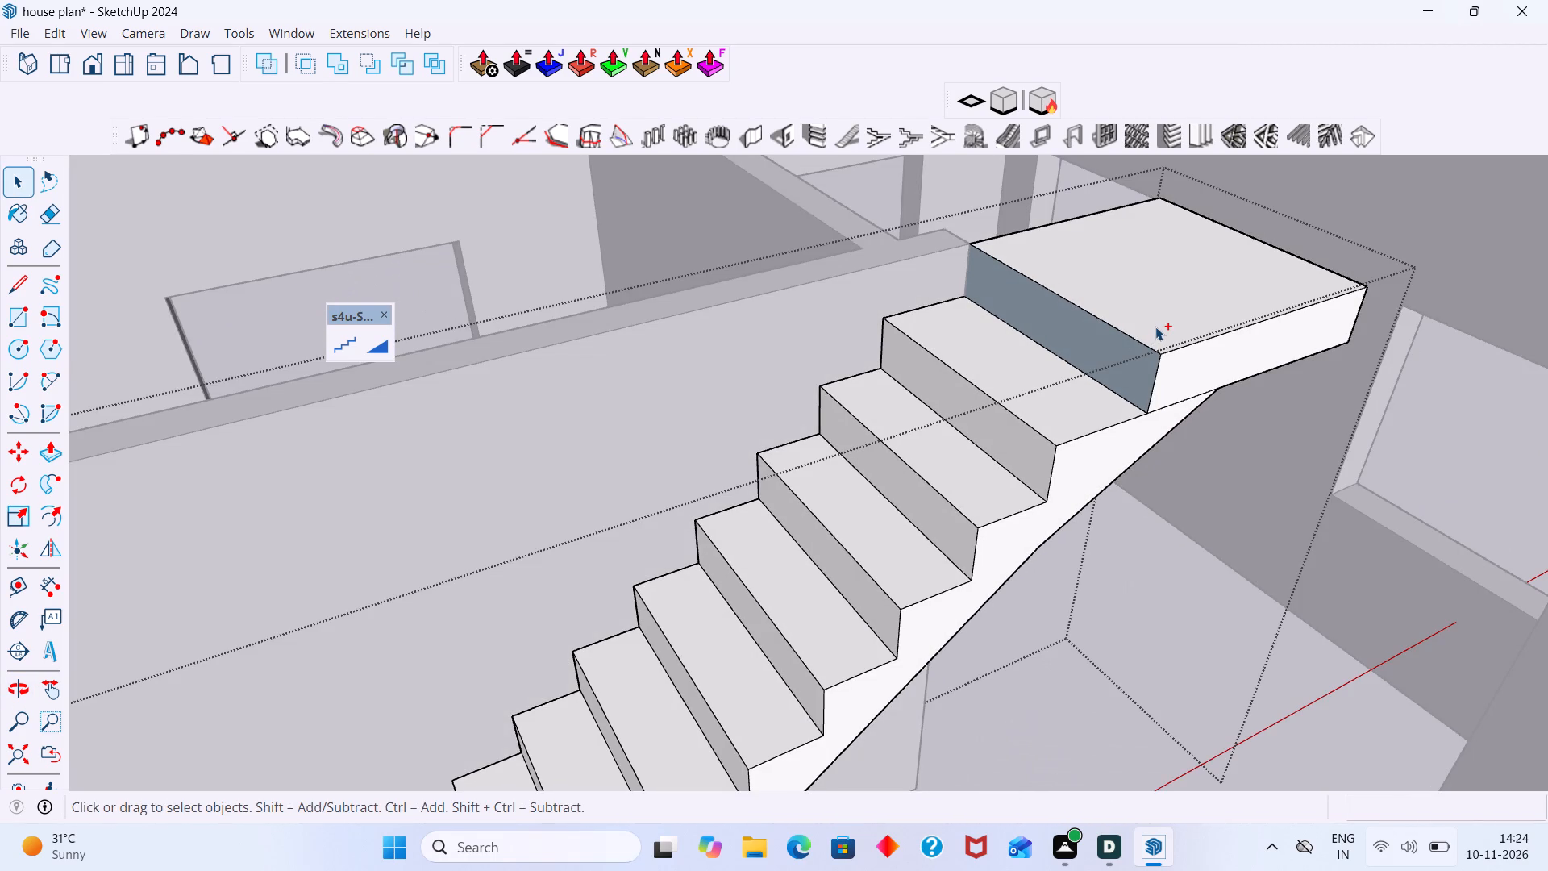
pyautogui.hotkey('ctrl', 'z')
pyautogui.hotkey('ctrl', 'z')
pyautogui.hotkey('ctrl', 'z')
pyautogui.hotkey('ctrl', 'z')
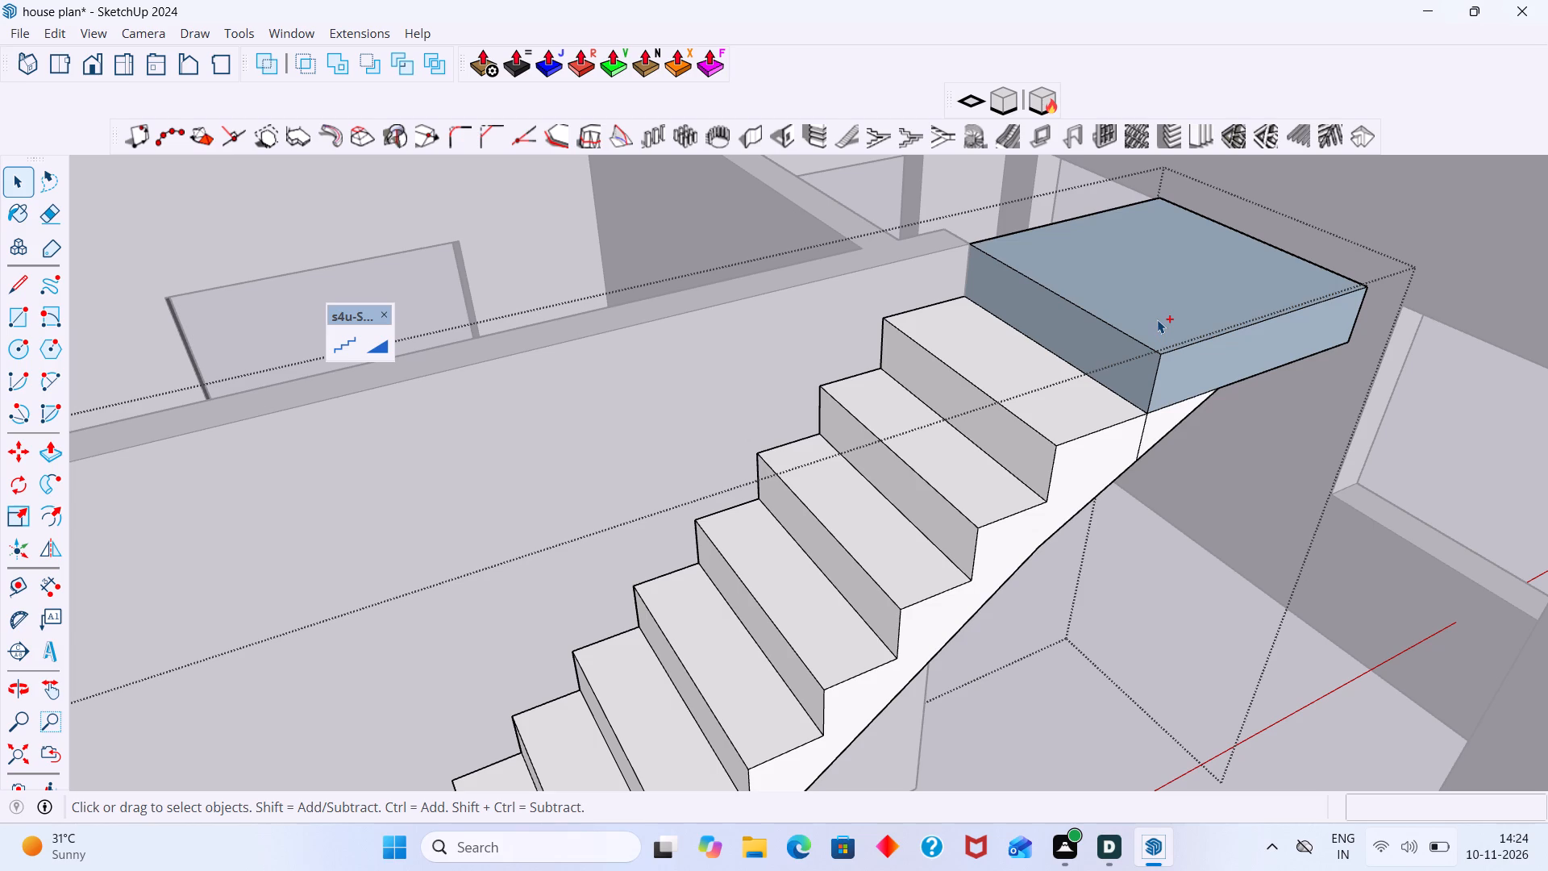
pyautogui.hotkey('ctrl', 'z')
pyautogui.hotkey('ctrl', 'z')
pyautogui.hotkey('ctrl', 'z')
pyautogui.hotkey('ctrl', 'z')
pyautogui.hotkey('ctrl', 'z')
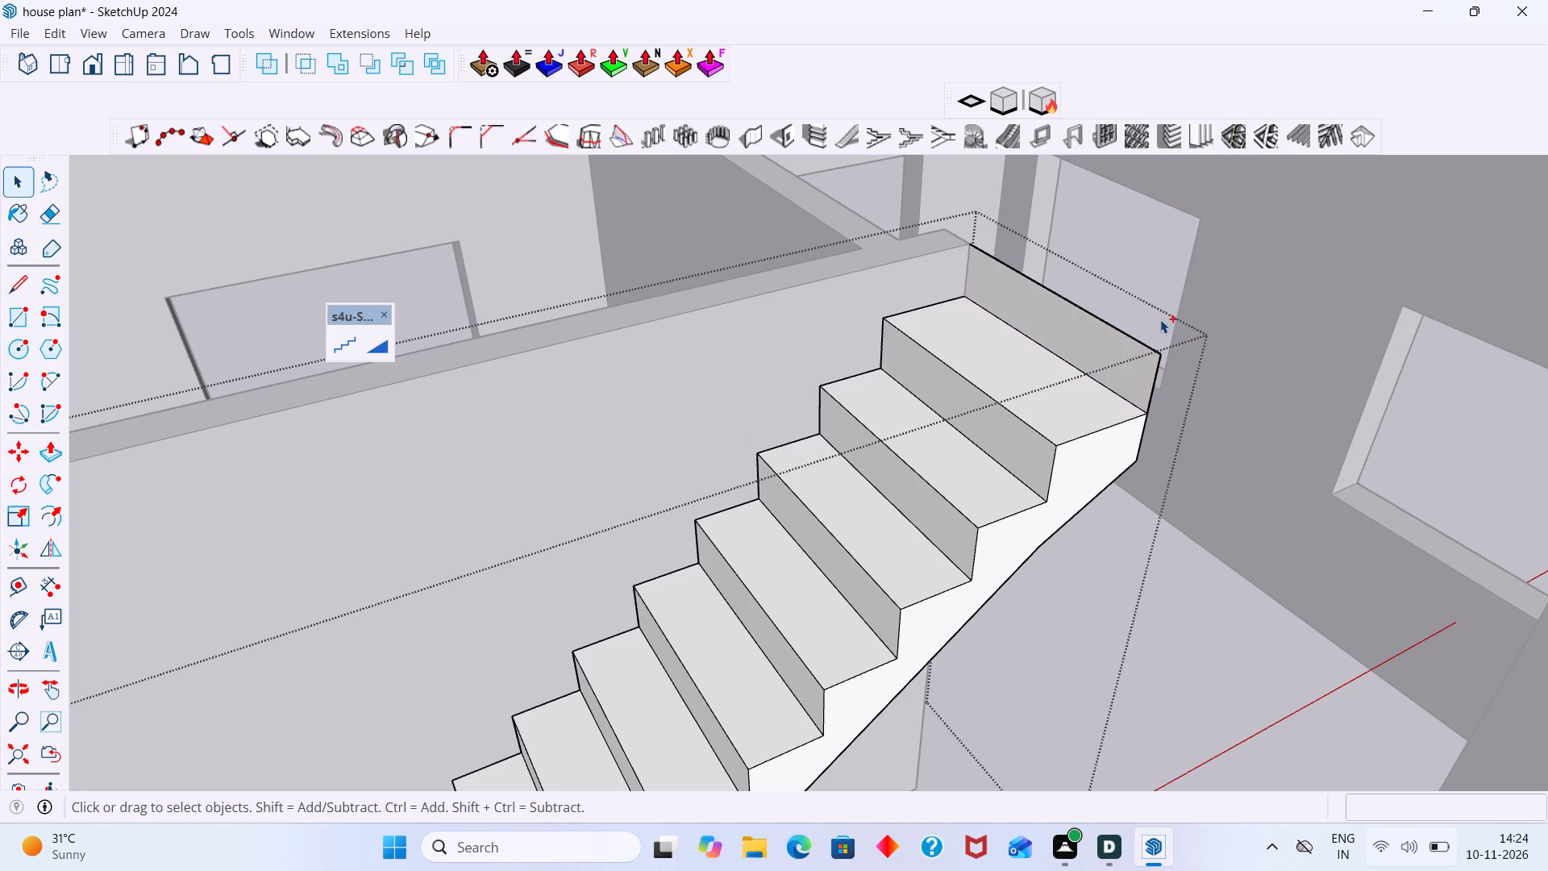
# Undo the remaining earlier edits back to before the staircase group was opened, leaving the group closed and nothing selected.
pyautogui.keyDown('ctrl'); pyautogui.scroll(-2, 1162, 321); pyautogui.keyUp('ctrl')
pyautogui.moveTo(1146, 328); pyautogui.dragTo(1107, 330, button='middle')
pyautogui.scroll(-1, 1082, 327)
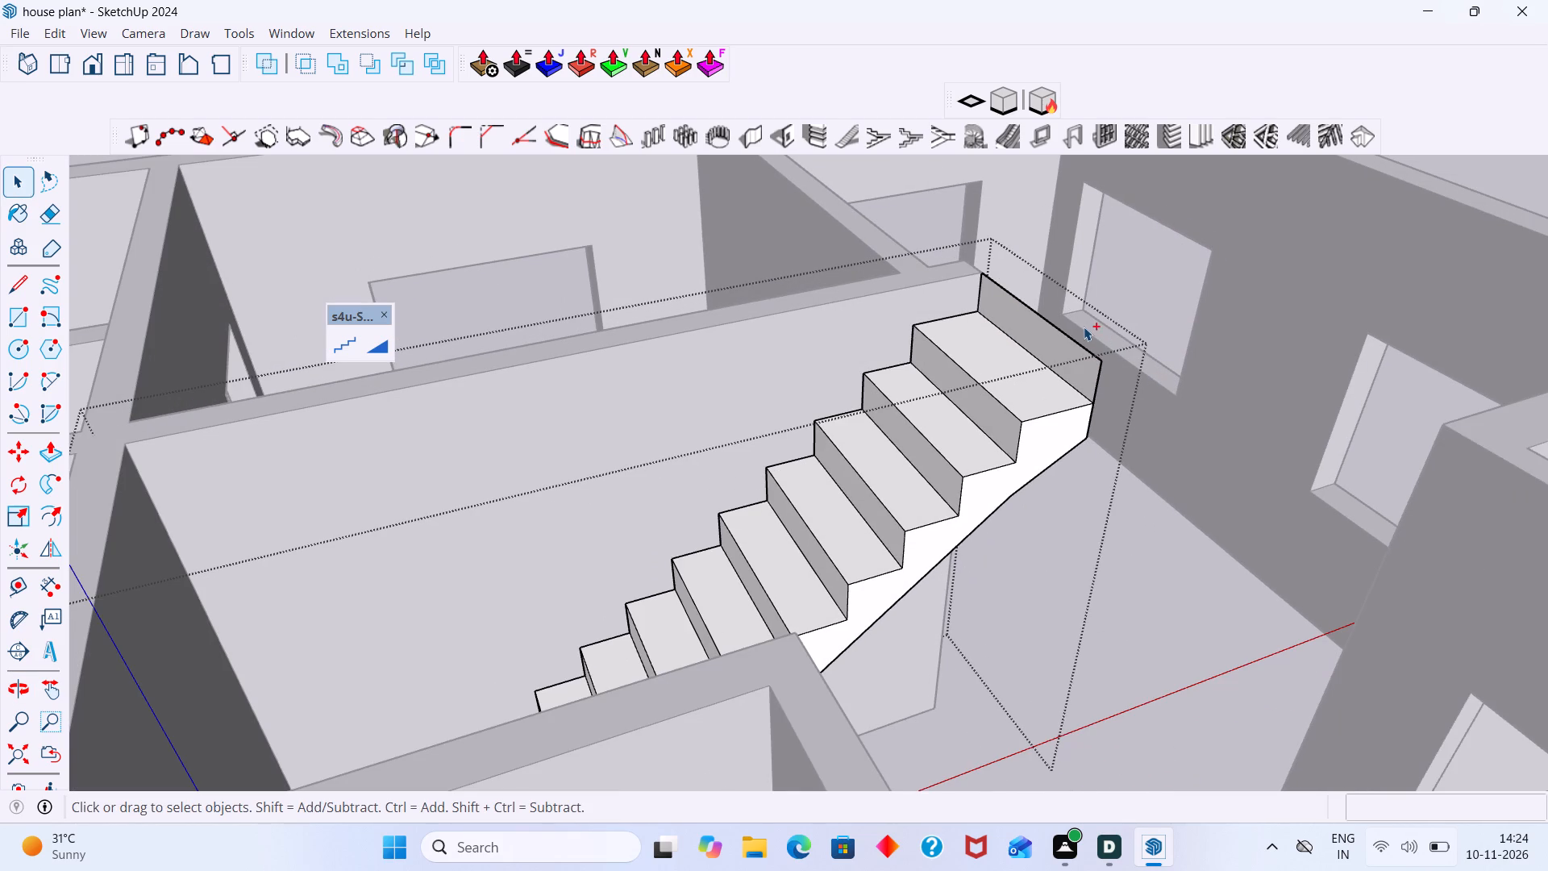
pyautogui.hotkey('ctrl', 'z')
pyautogui.hotkey('ctrl', 'z')
pyautogui.hotkey('ctrl', 'z')
pyautogui.hotkey('ctrl', 'z')
pyautogui.hotkey('ctrl', 'z')
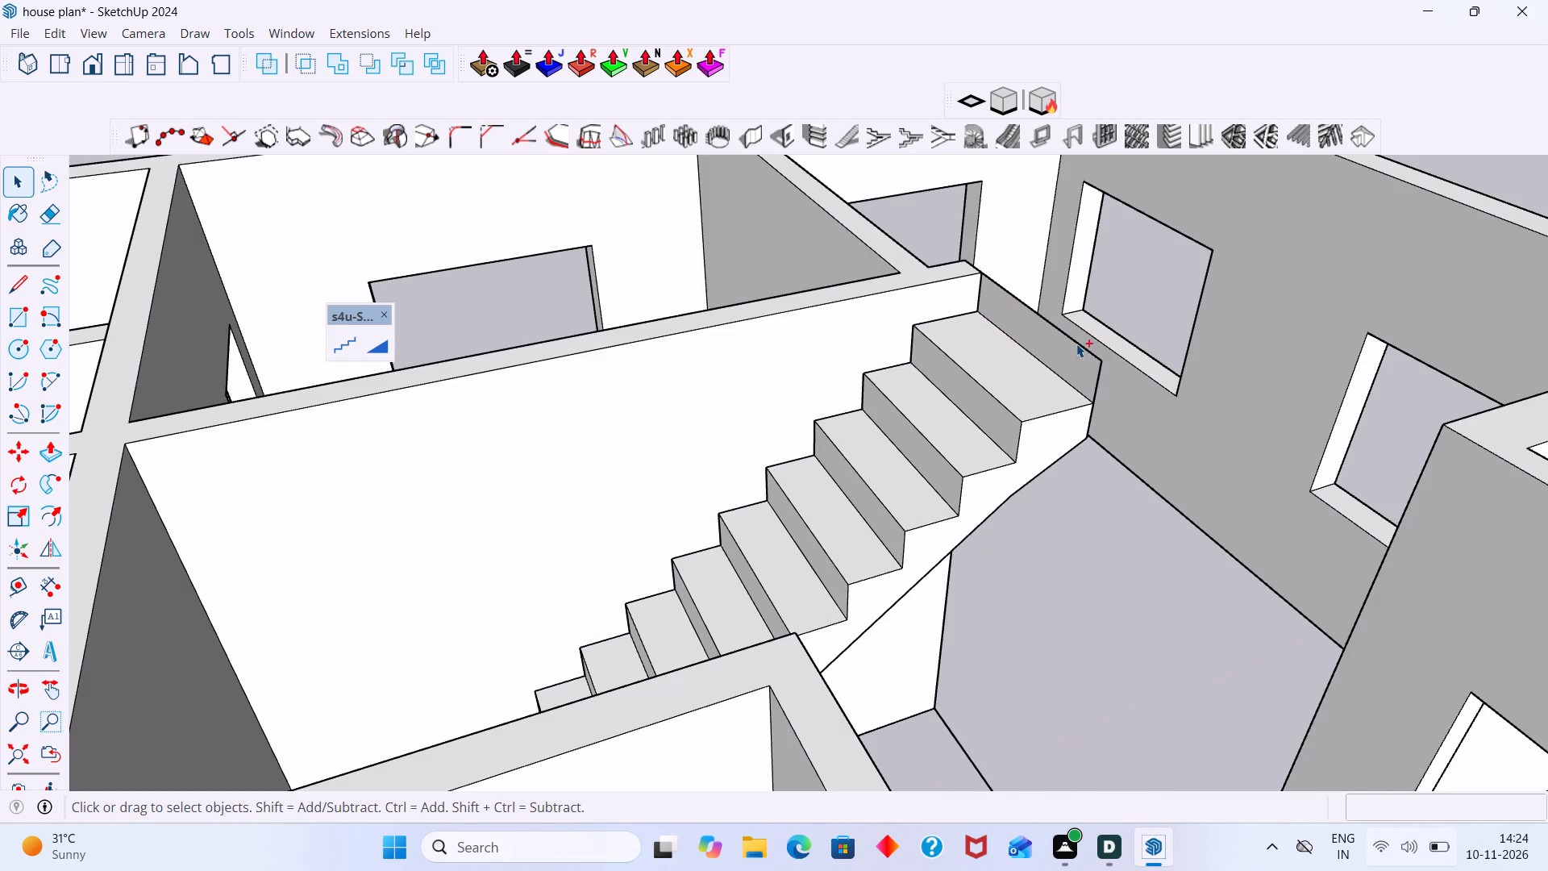
pyautogui.click(1079, 344)
pyautogui.scroll(-2, 1096, 356)
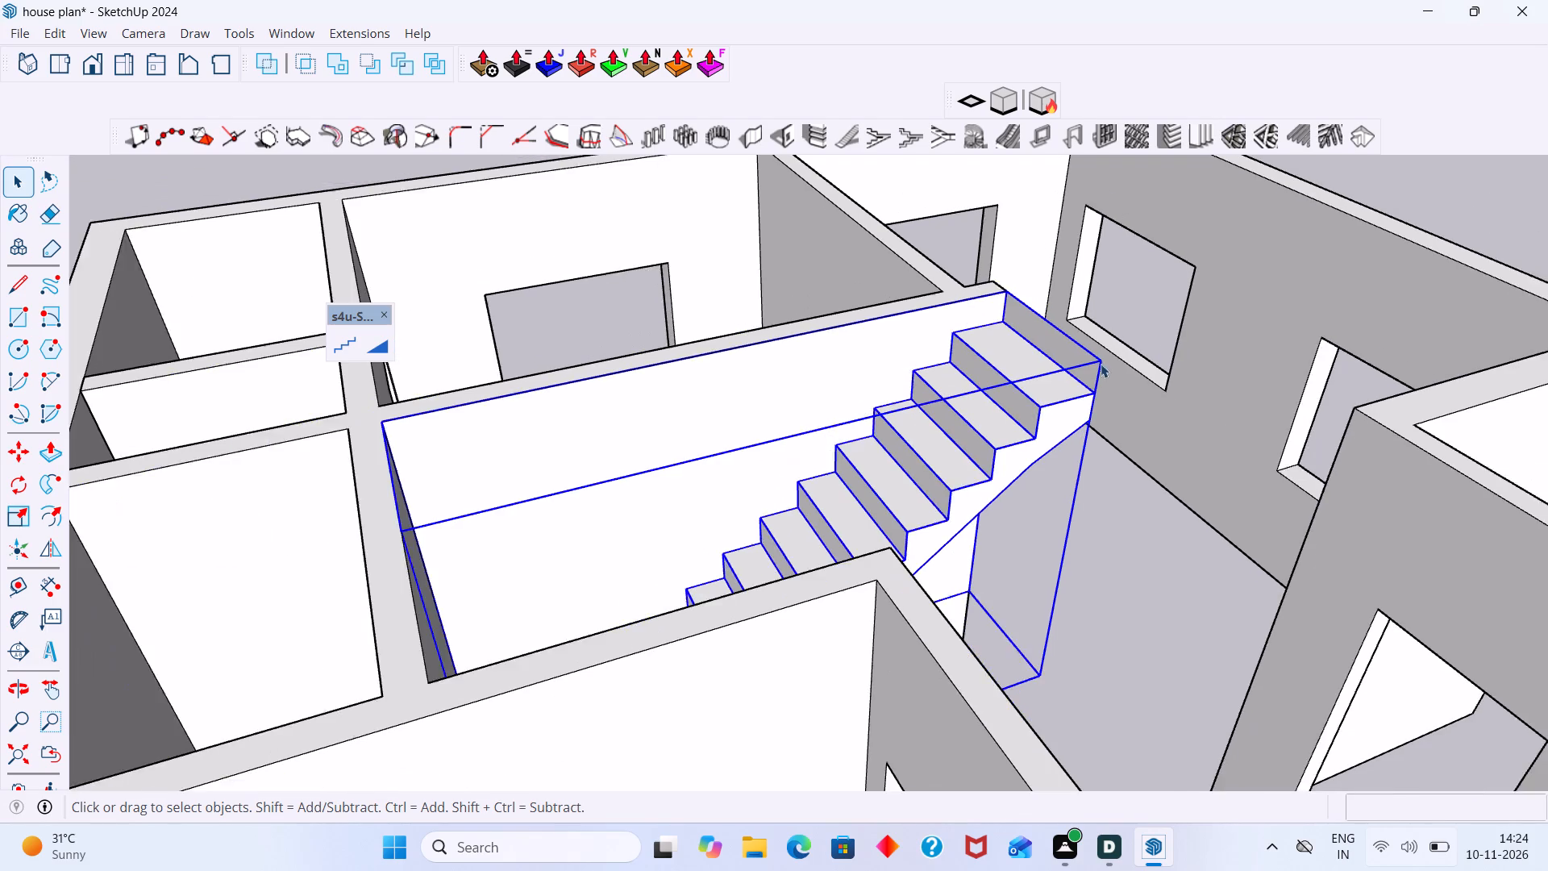
pyautogui.scroll(-3, 1101, 364)
pyautogui.click(1416, 169)
# Open the upper flight's group and delete the vertical riser face above its topmost tread.
pyautogui.scroll(-1, 1264, 261)
pyautogui.moveTo(1201, 294); pyautogui.dragTo(1082, 340, button='middle')
pyautogui.scroll(5, 1091, 379)
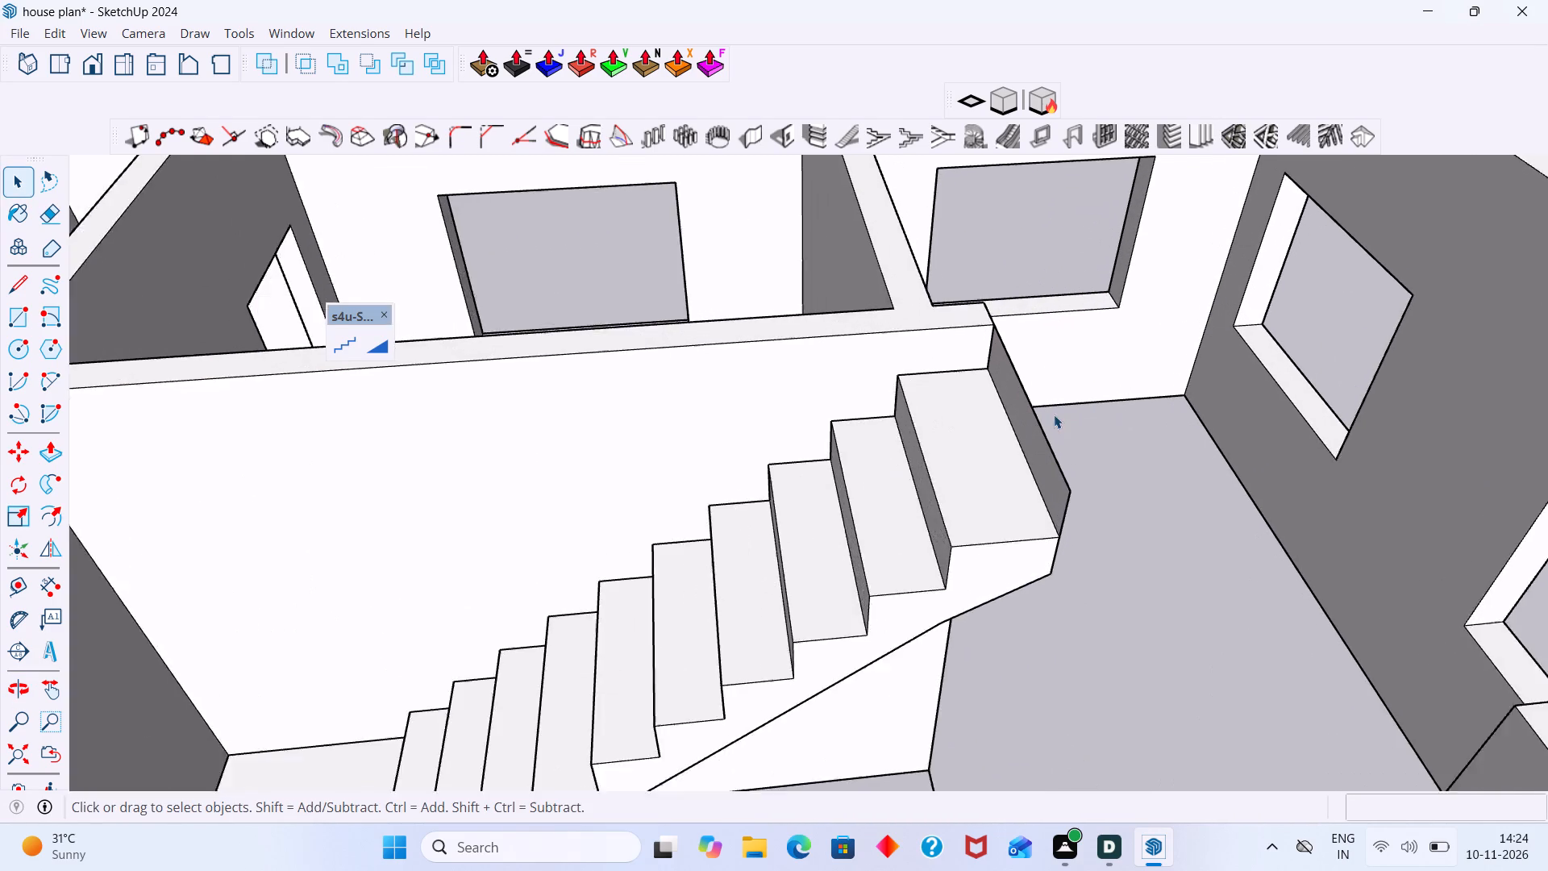
pyautogui.scroll(1, 1054, 415)
pyautogui.click(1028, 421)
pyautogui.click(1035, 421)
pyautogui.click(1039, 421)
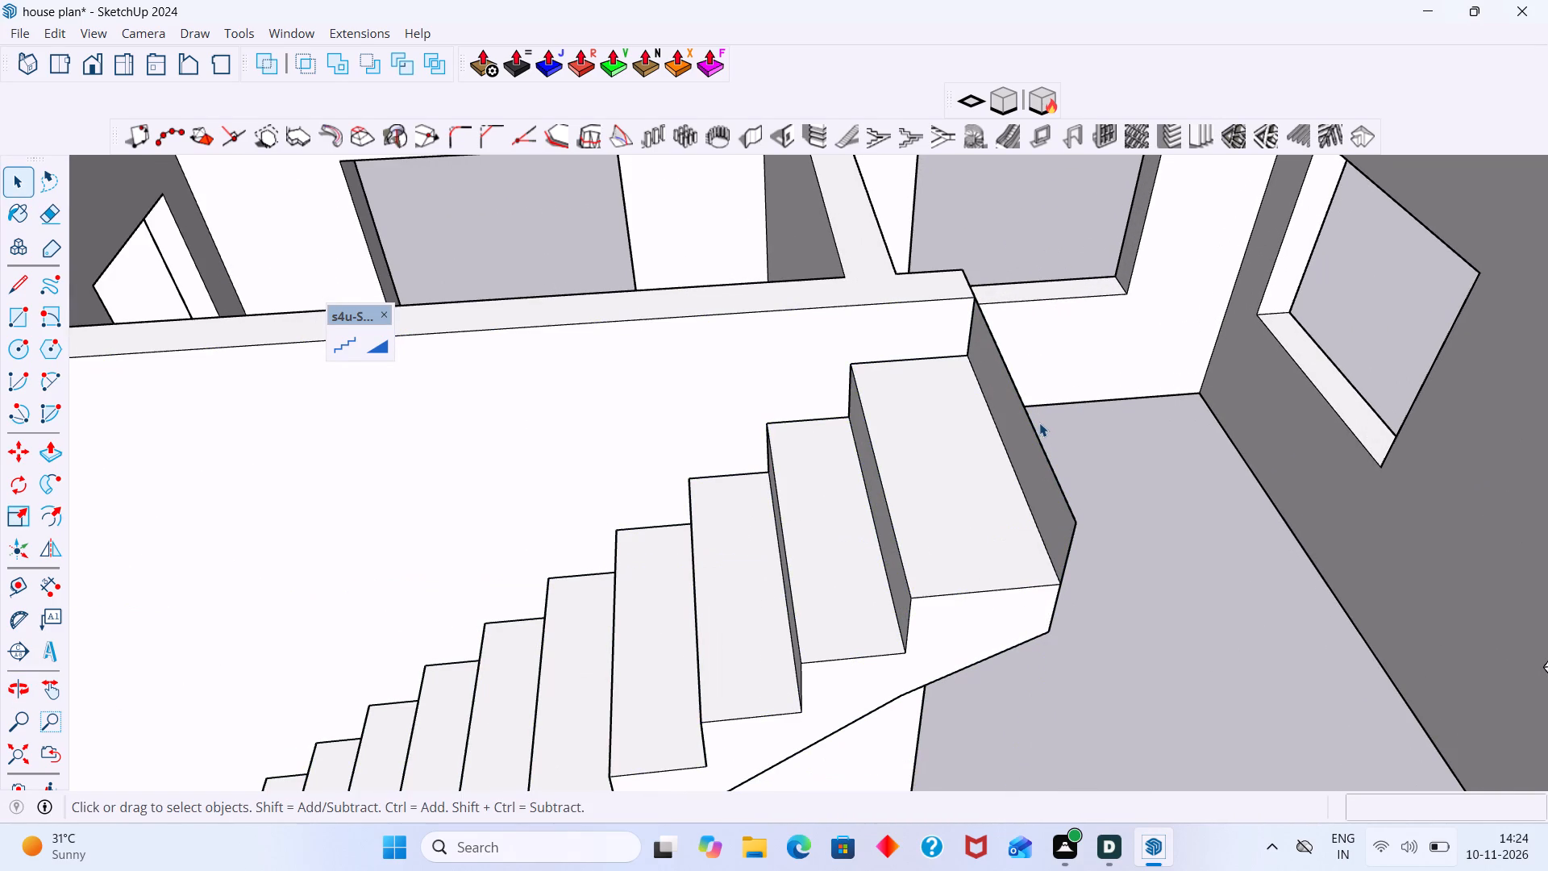
pyautogui.click(1037, 430)
pyautogui.doubleClick(1037, 432)
pyautogui.click(1031, 439)
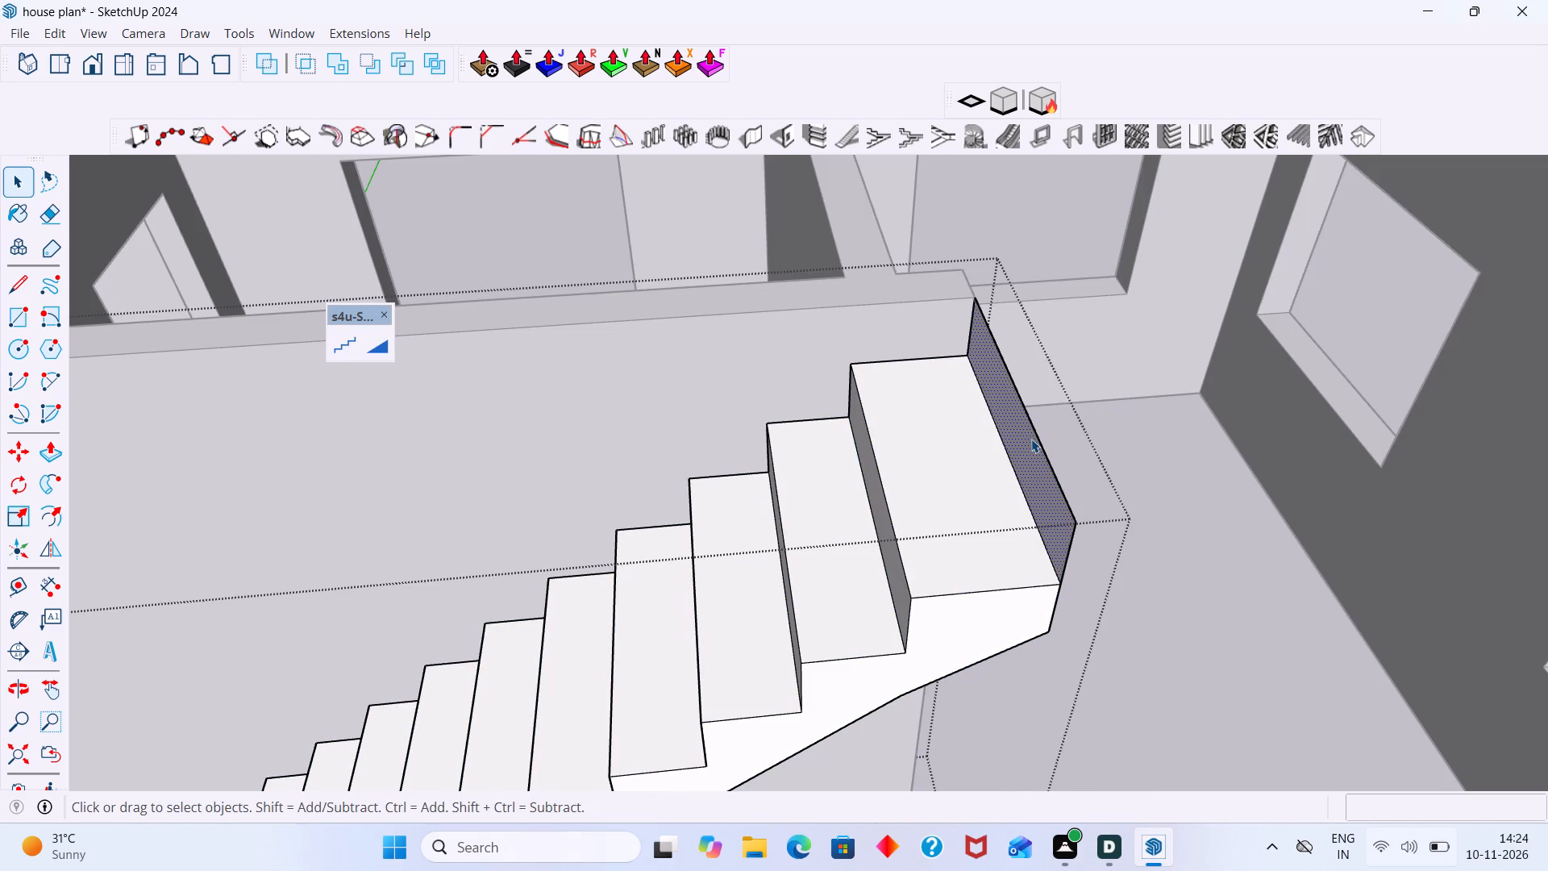
pyautogui.press('Delete')
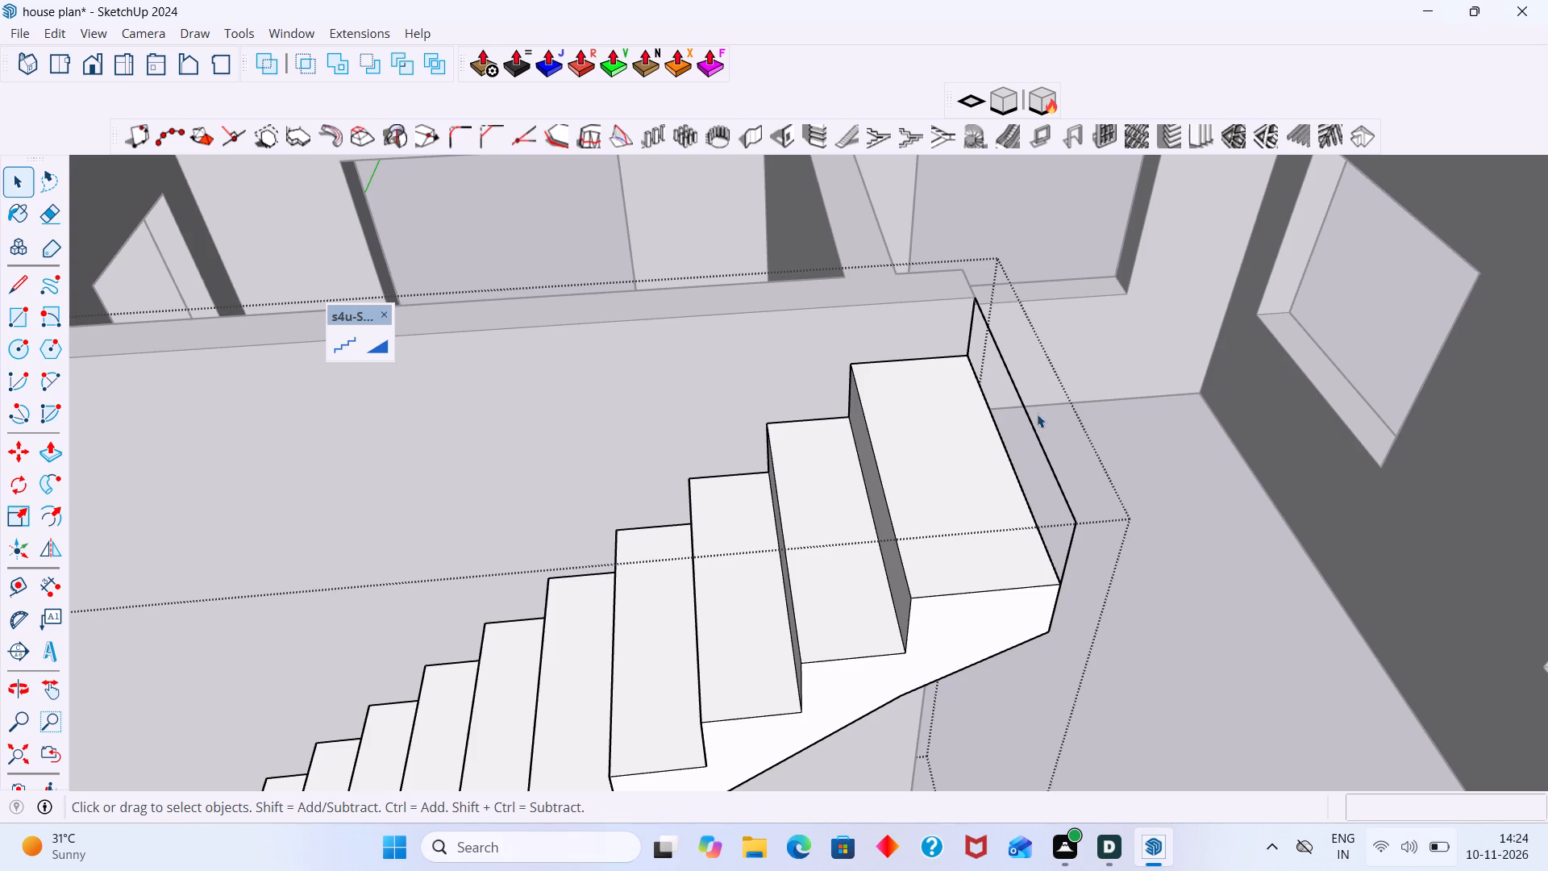
# Erase the deleted riser's leftover top edge and outer vertical edge, and leave the group's editing.
pyautogui.scroll(6, 1038, 462)
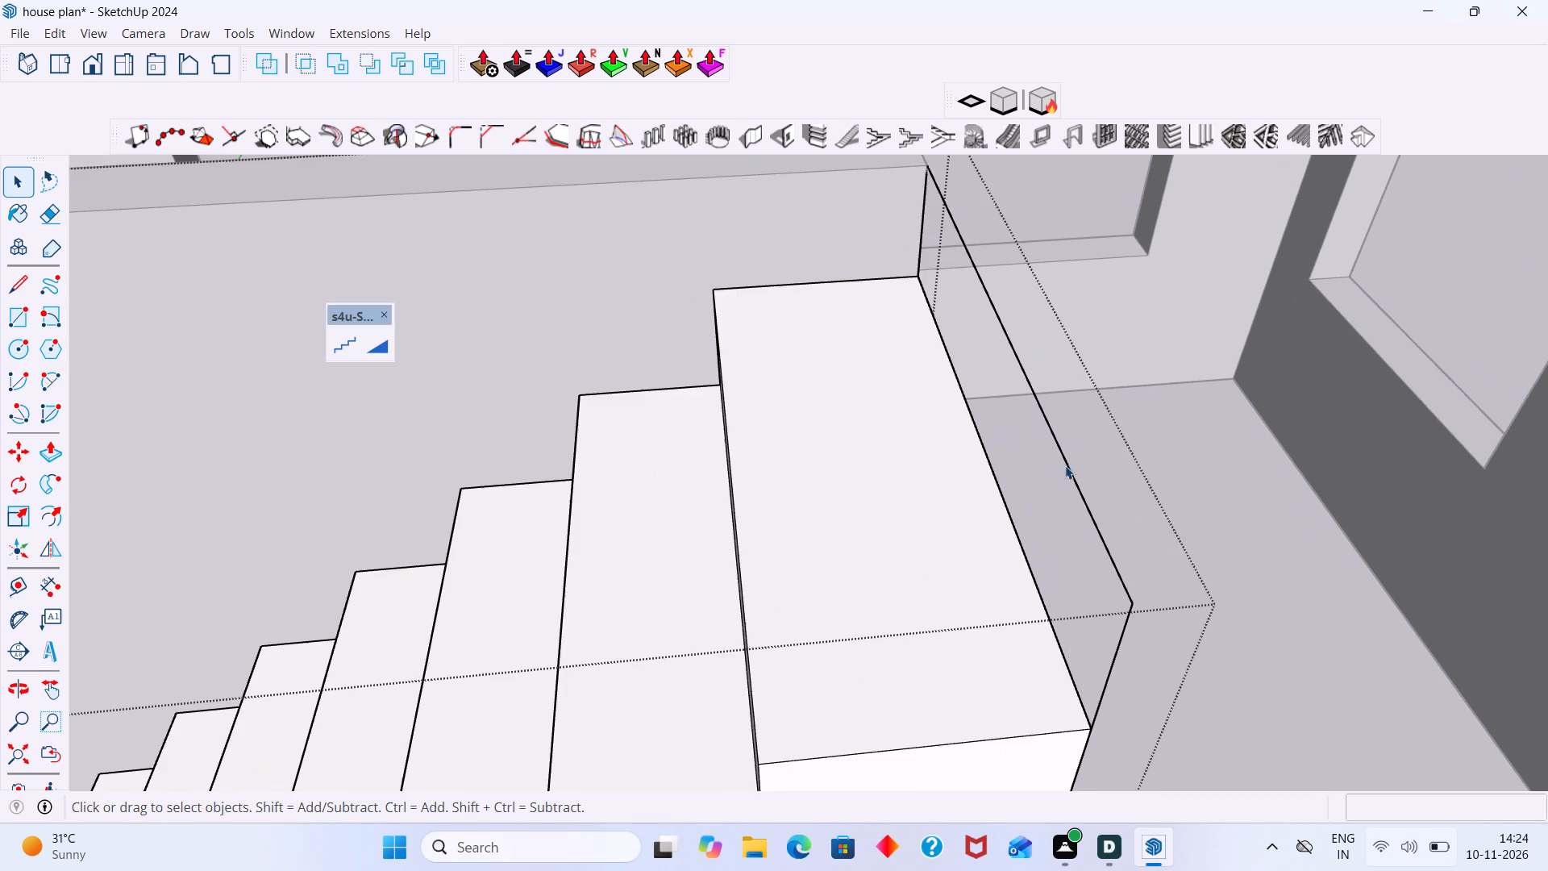
pyautogui.press('e')
pyautogui.moveTo(1108, 456); pyautogui.dragTo(1076, 478)
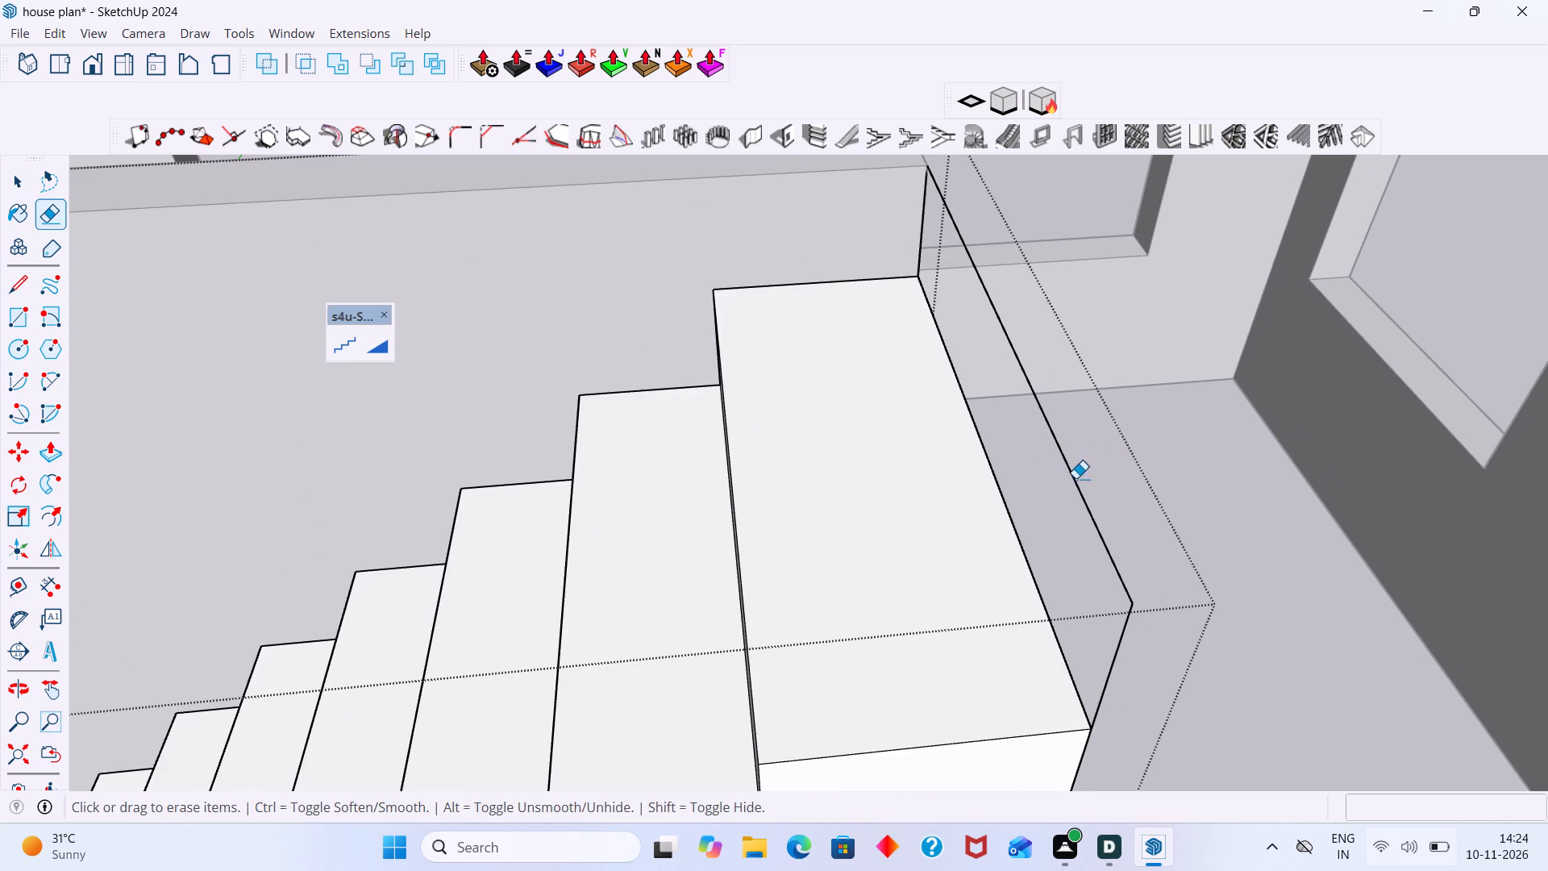
pyautogui.moveTo(1076, 478); pyautogui.dragTo(1067, 483)
pyautogui.moveTo(1146, 644); pyautogui.dragTo(1111, 616)
pyautogui.scroll(-2, 997, 280)
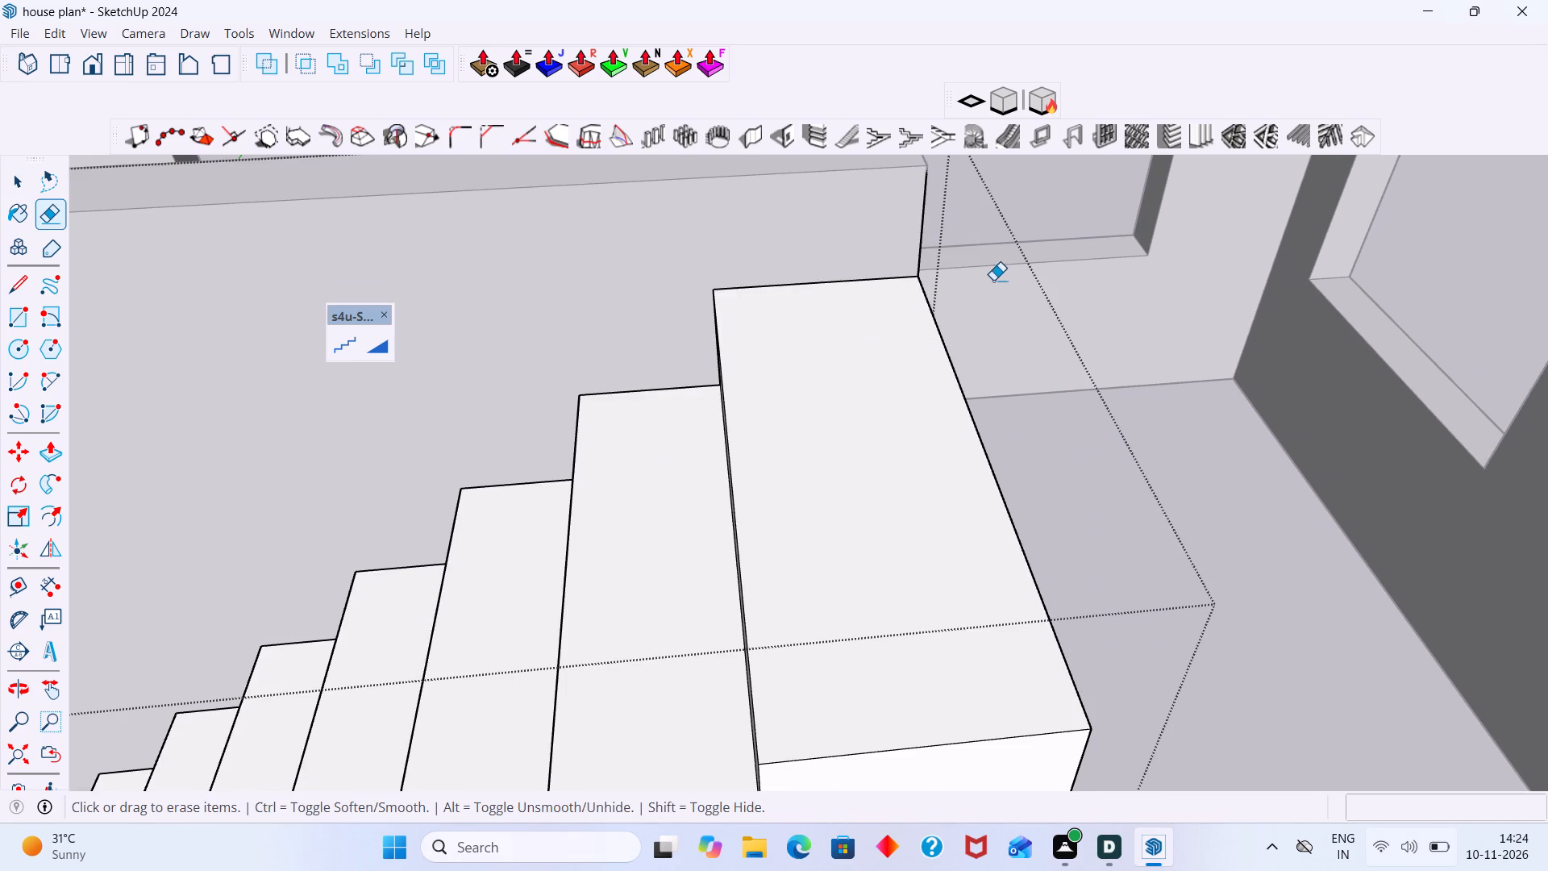
pyautogui.scroll(-5, 993, 280)
pyautogui.moveTo(989, 391); pyautogui.dragTo(714, 319, button='middle')
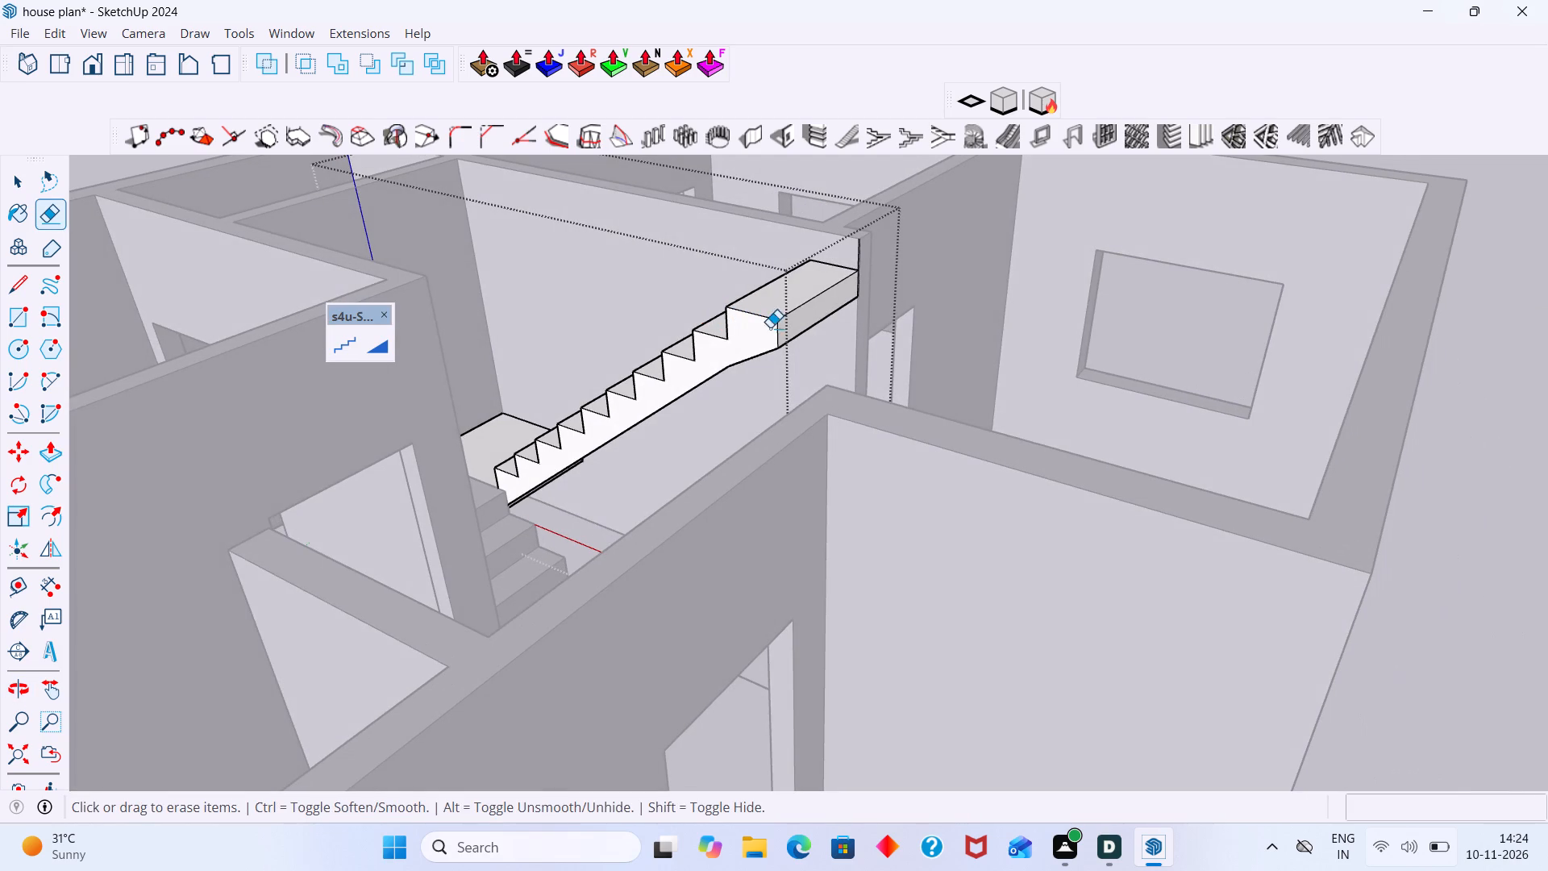
pyautogui.press('space')
pyautogui.click(1405, 469)
# Move the upper stair flight up about 7 15/16" so its top tread's corner meets the wall's top corner.
pyautogui.scroll(-3, 909, 411)
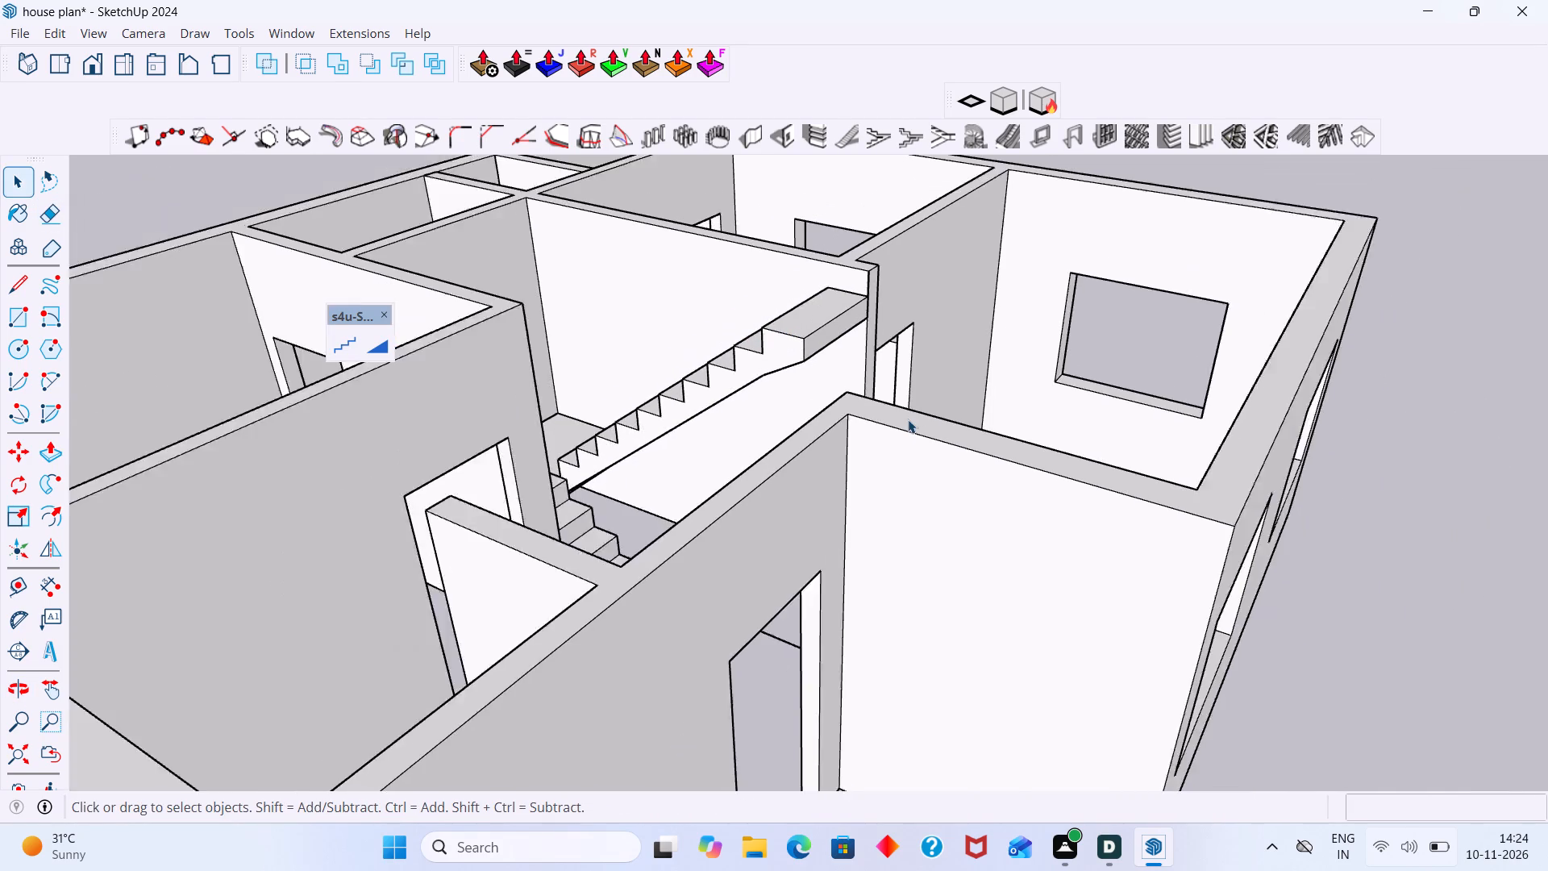
pyautogui.scroll(-9, 908, 419)
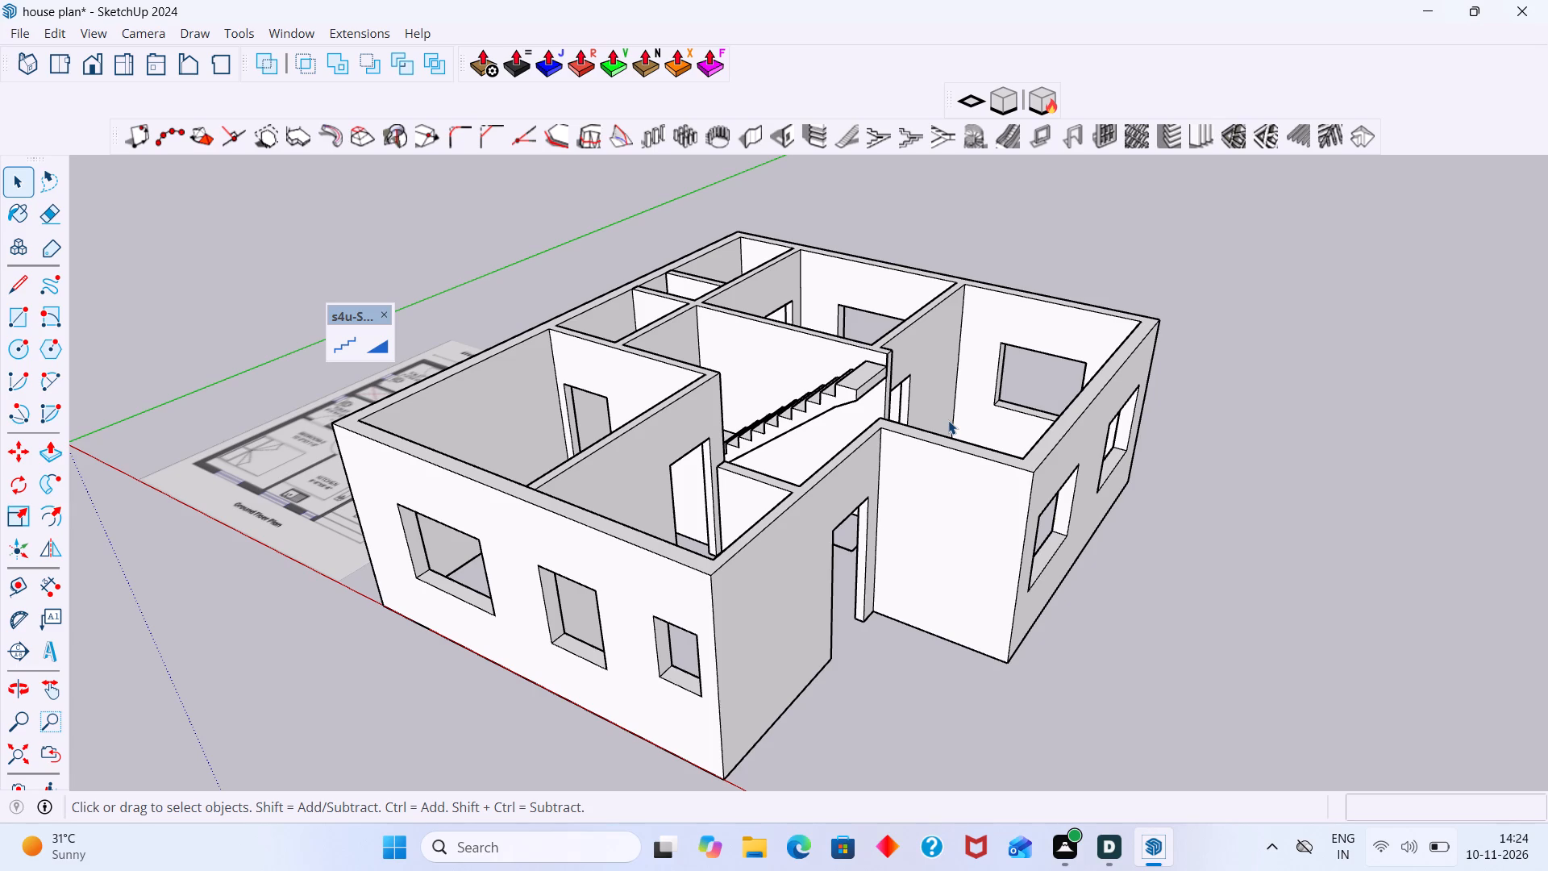
pyautogui.scroll(9, 792, 384)
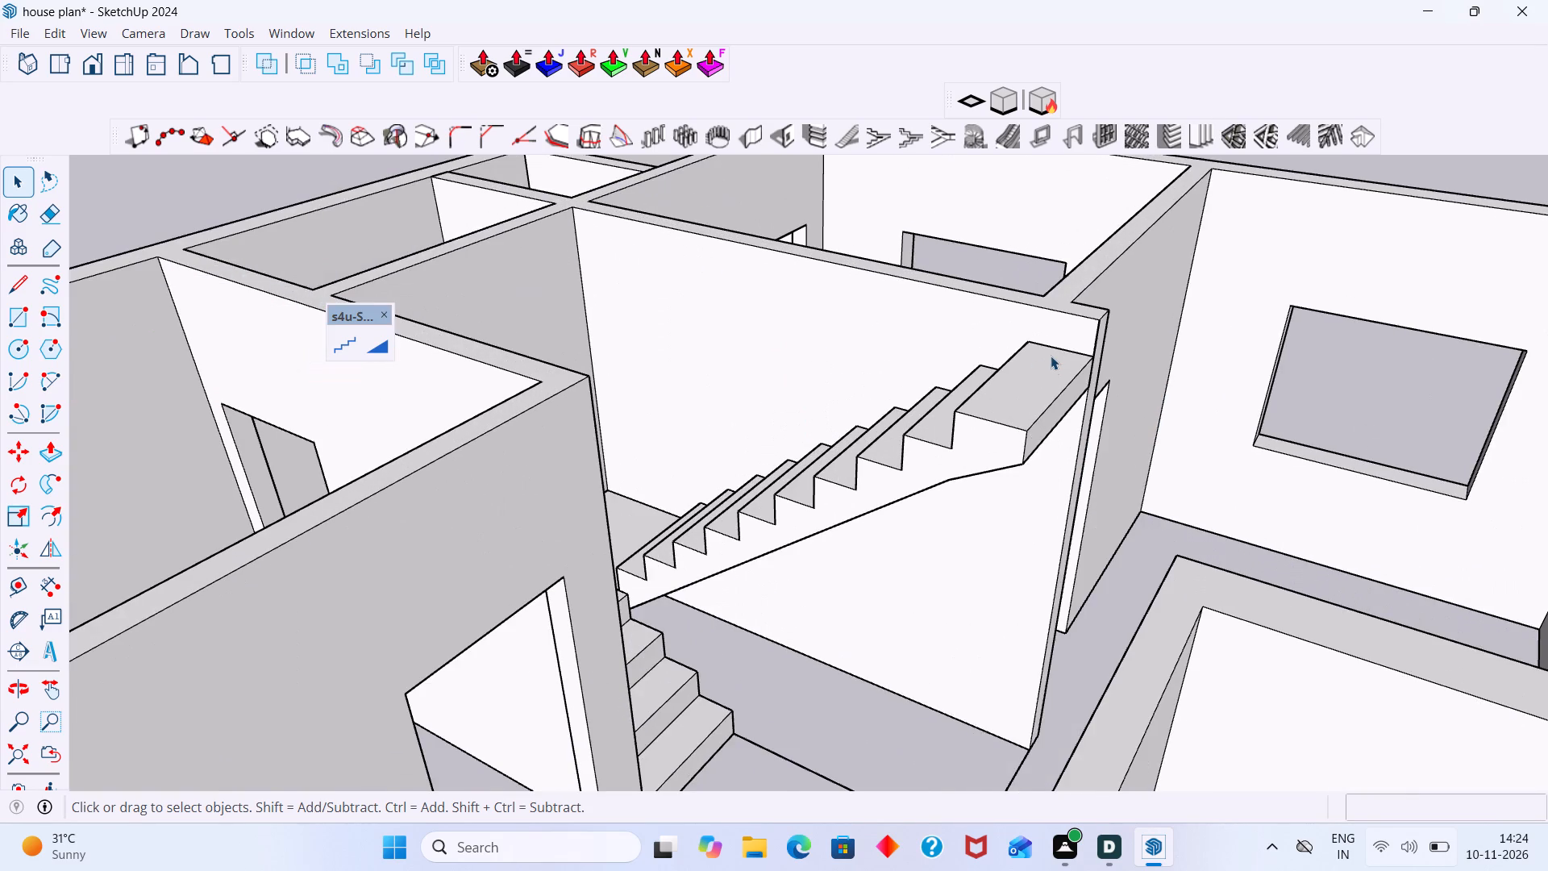
pyautogui.scroll(-4, 1051, 356)
pyautogui.moveTo(1050, 390); pyautogui.dragTo(932, 407, button='middle')
pyautogui.scroll(5, 948, 431)
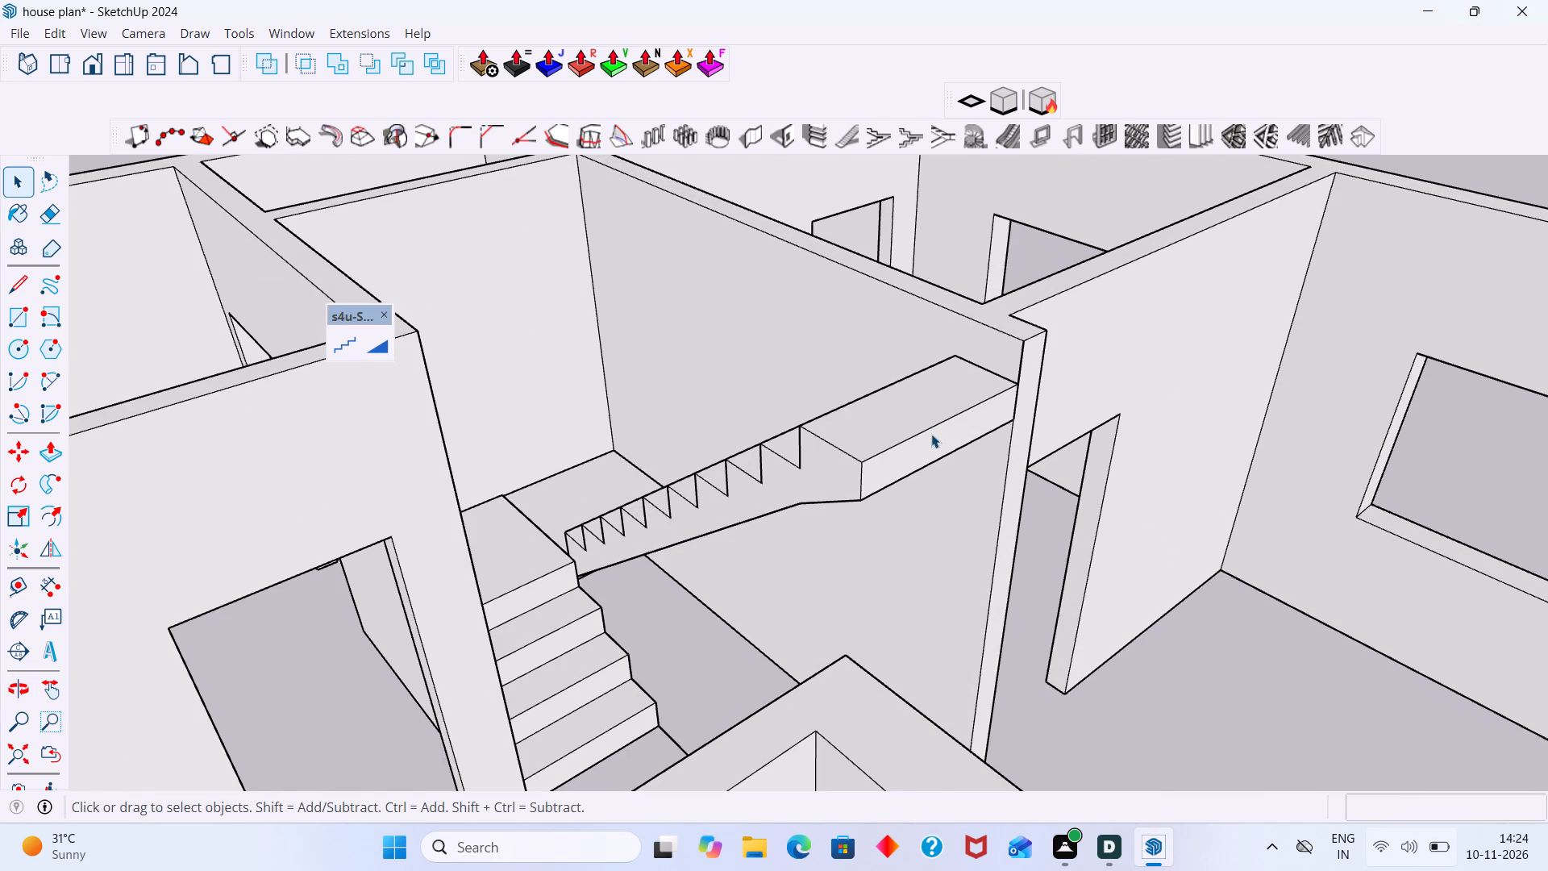
pyautogui.click(931, 434)
pyautogui.scroll(-5, 931, 434)
pyautogui.press('m')
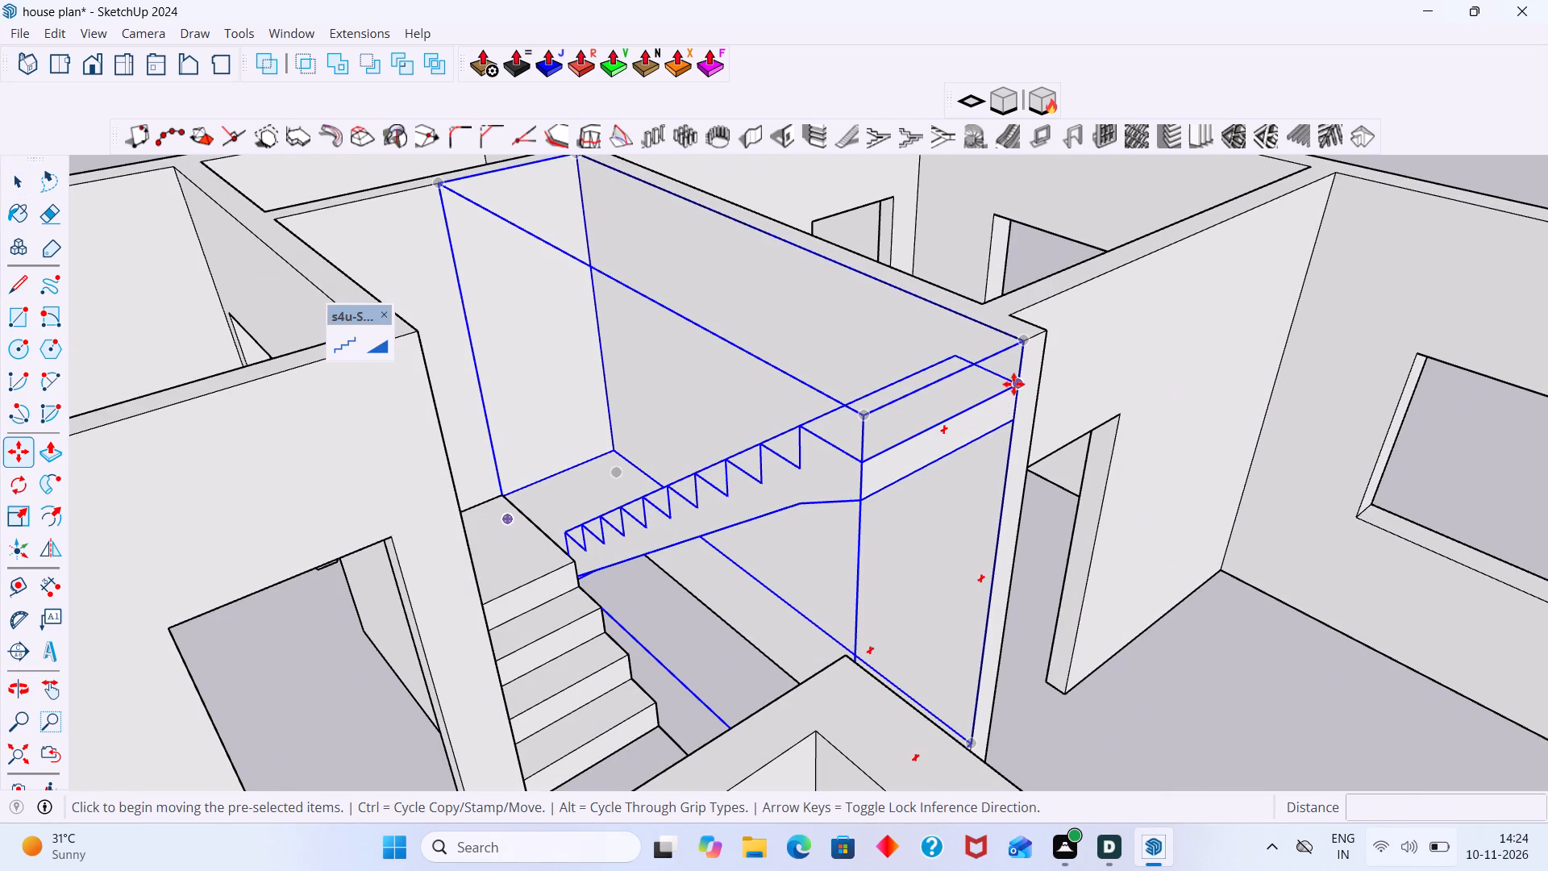
pyautogui.click(1013, 384)
pyautogui.click(1021, 340)
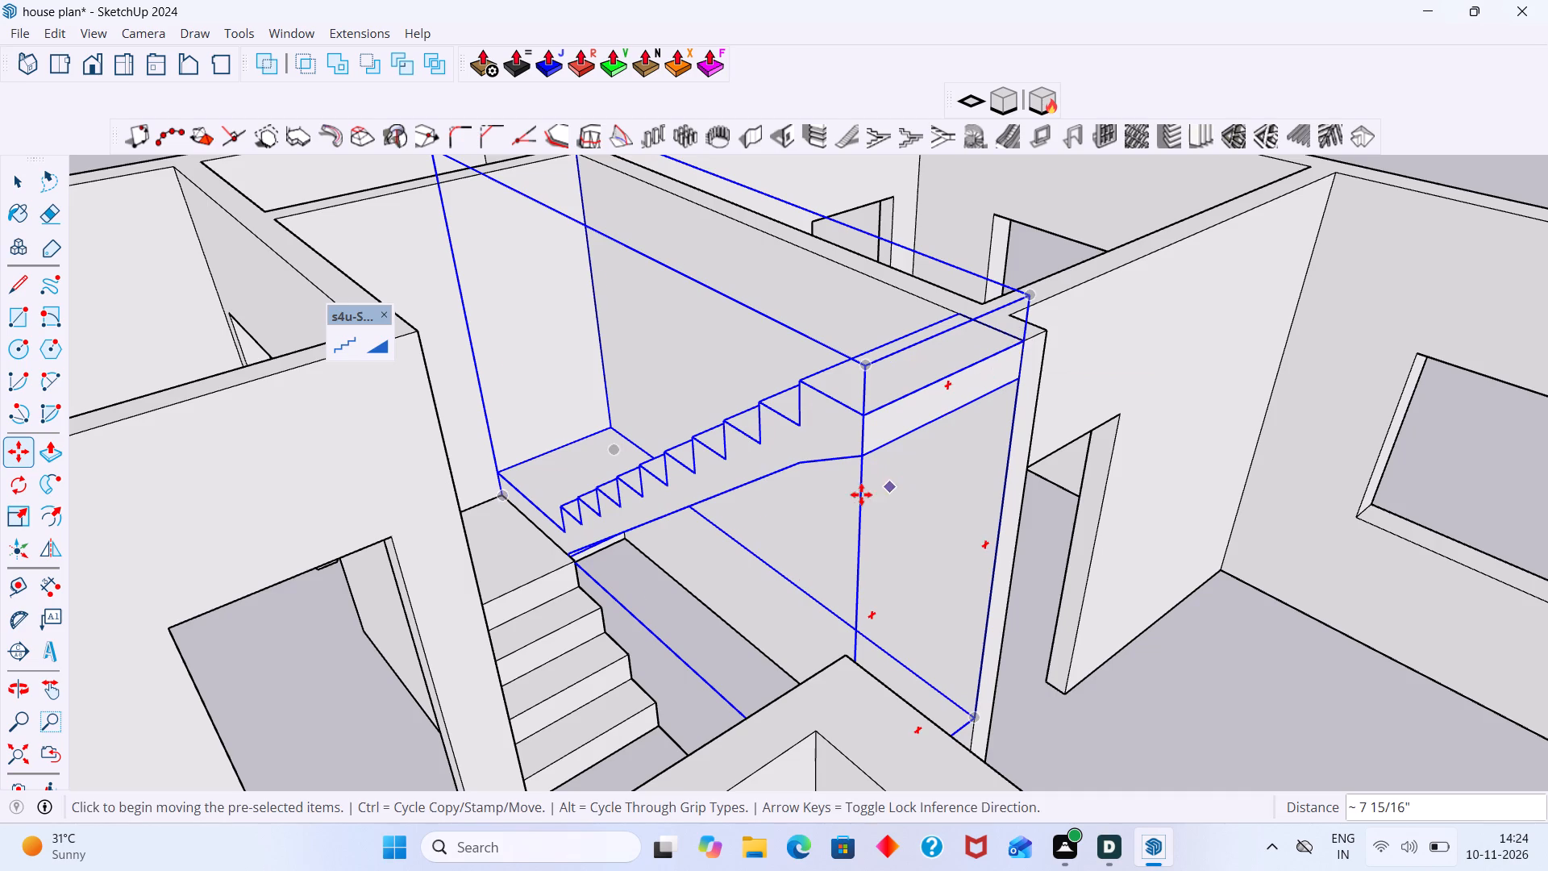
# Examine where the raised upper flight meets the lower flight and bring the whole model into view.
pyautogui.moveTo(706, 519); pyautogui.dragTo(813, 469, button='middle')
pyautogui.scroll(7, 743, 486)
pyautogui.moveTo(687, 543); pyautogui.dragTo(668, 546, button='middle')
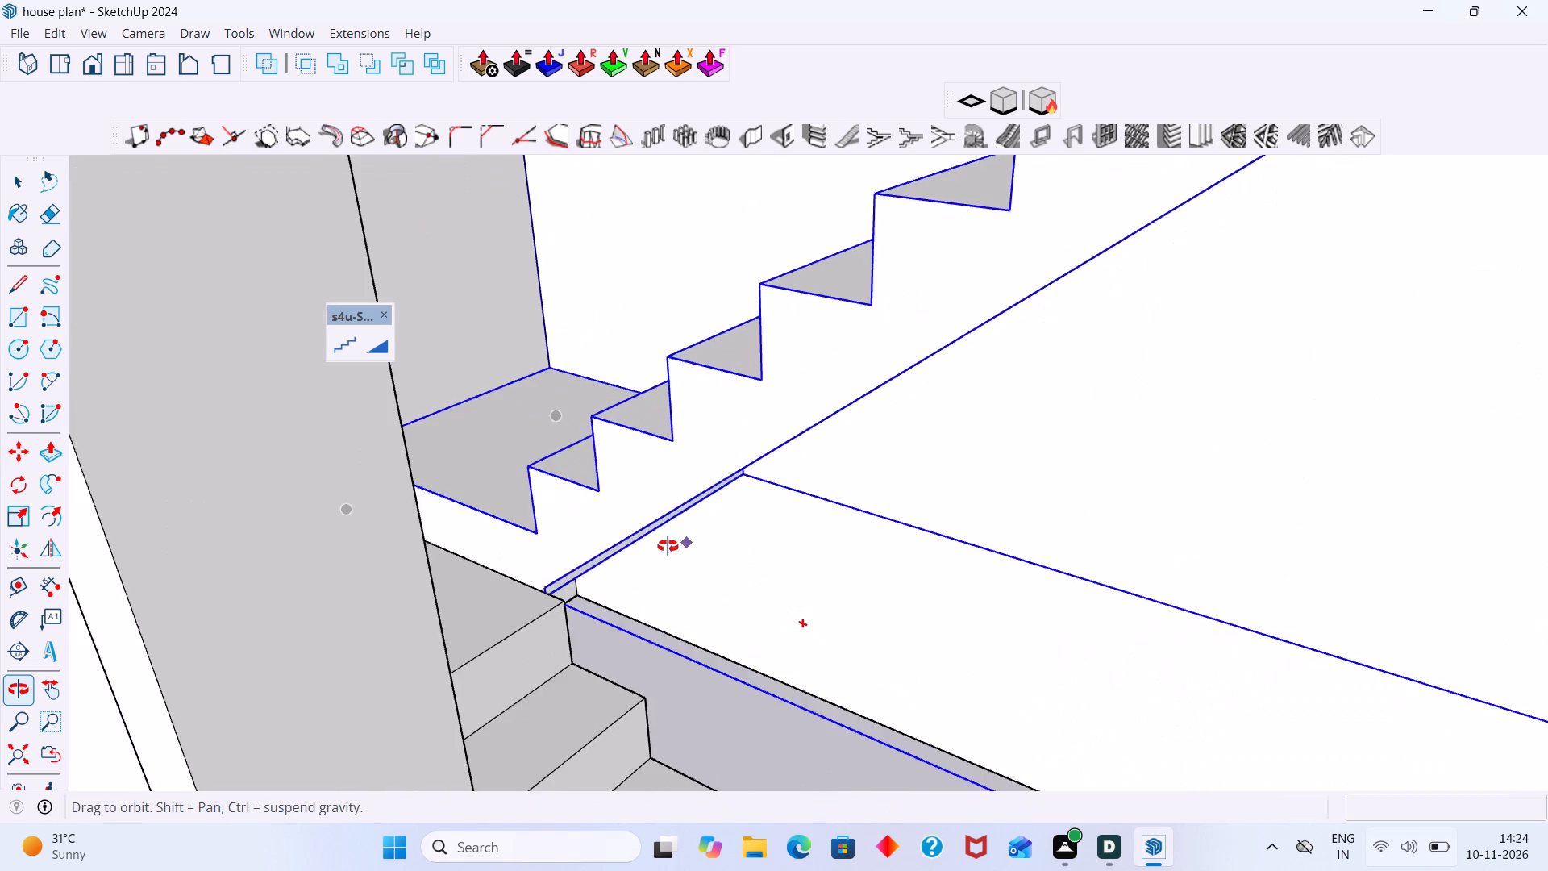
pyautogui.moveTo(668, 546); pyautogui.dragTo(571, 519, button='middle')
pyautogui.scroll(-5, 578, 523)
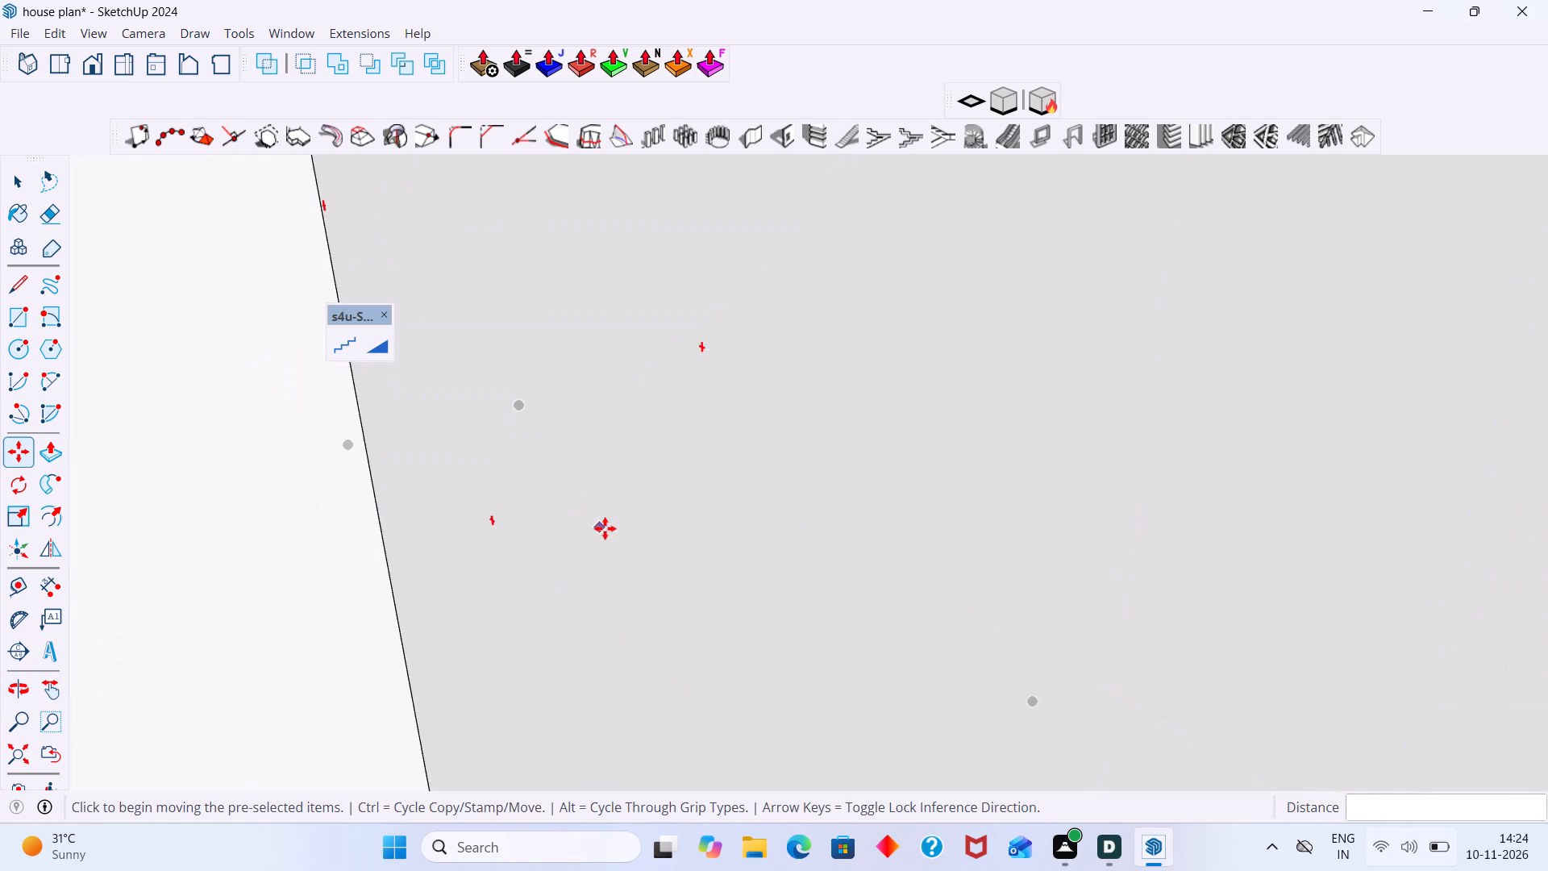
pyautogui.scroll(-10, 605, 528)
pyautogui.click(23, 759)
pyautogui.scroll(-3, 297, 588)
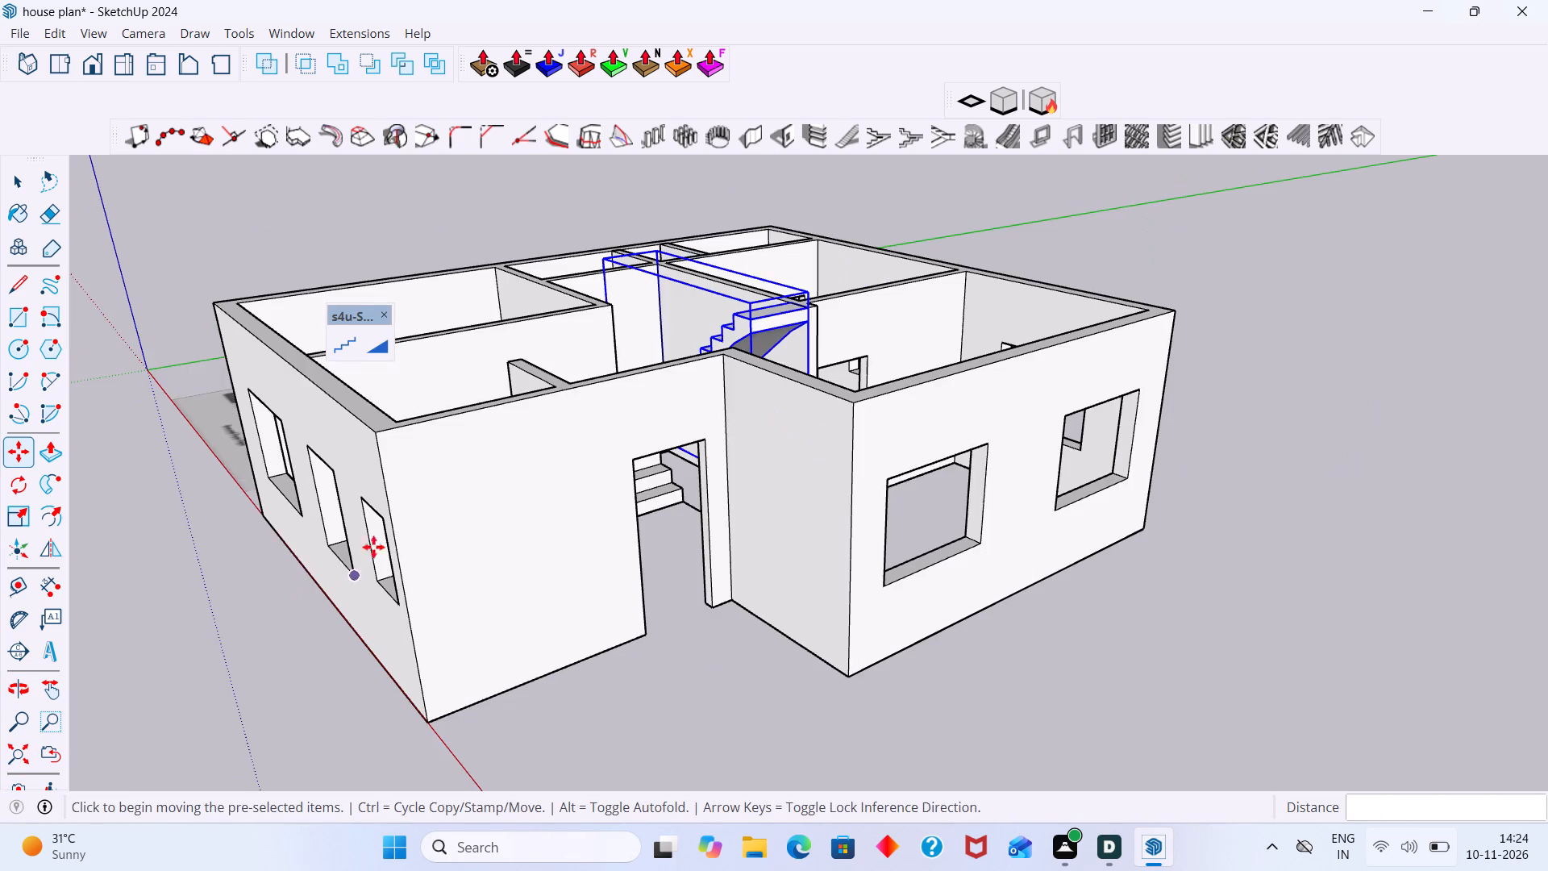
pyautogui.moveTo(372, 547); pyautogui.dragTo(313, 562, button='middle')
pyautogui.press('space')
pyautogui.click(604, 678)
# Inside the upper flight's group, delete the stray vertical edge above the top tread at the wall, and close the group.
pyautogui.scroll(2, 714, 369)
pyautogui.moveTo(717, 376); pyautogui.dragTo(846, 598, button='middle')
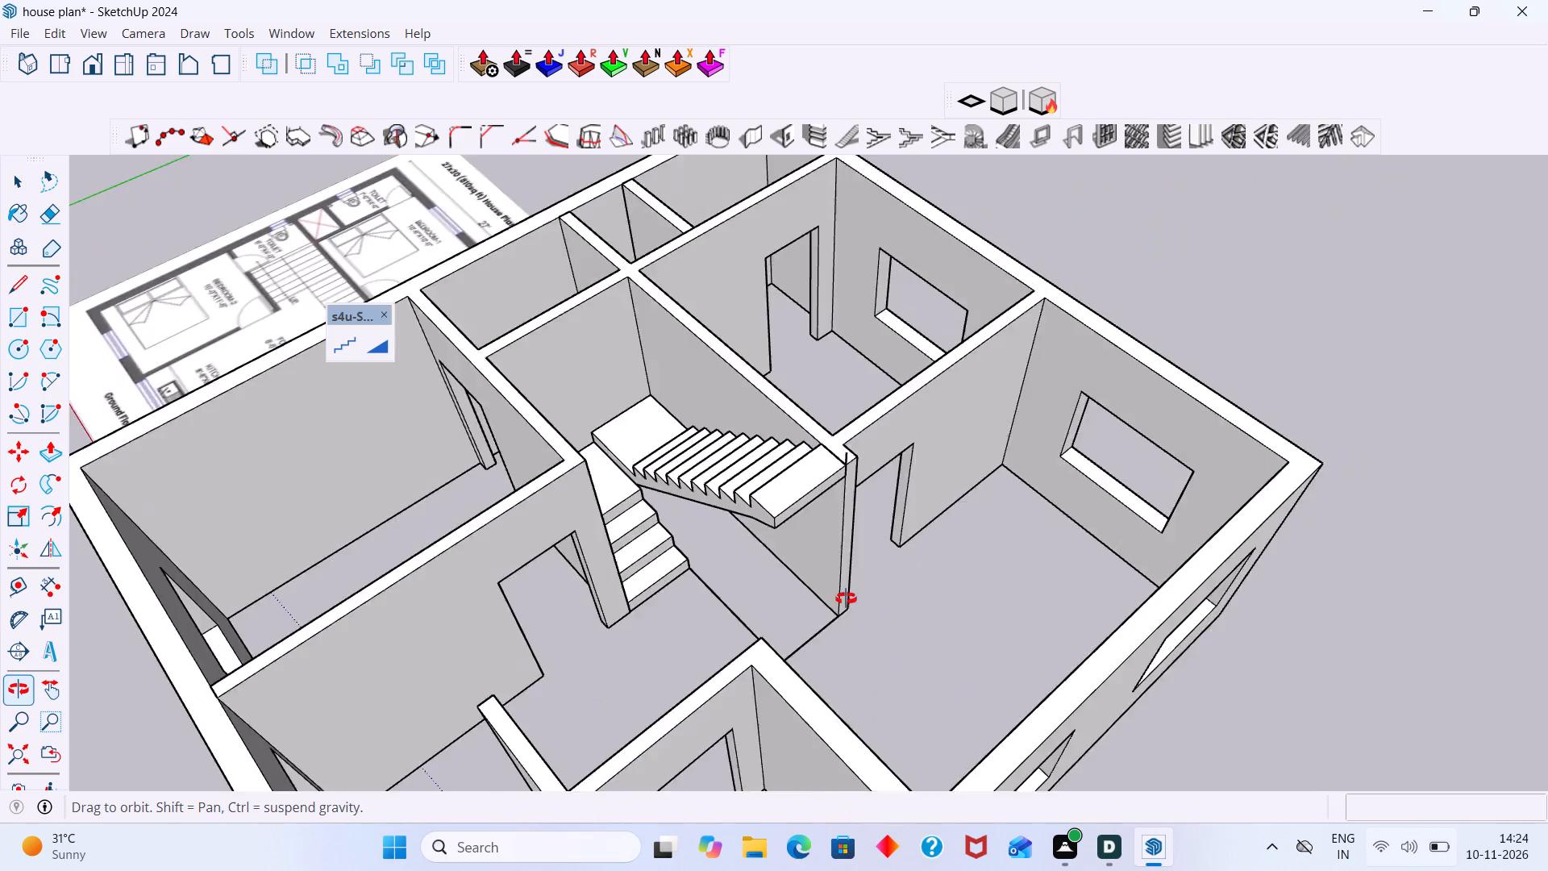
pyautogui.moveTo(846, 598); pyautogui.dragTo(1286, 480, button='middle')
pyautogui.scroll(9, 1056, 344)
pyautogui.click(927, 228)
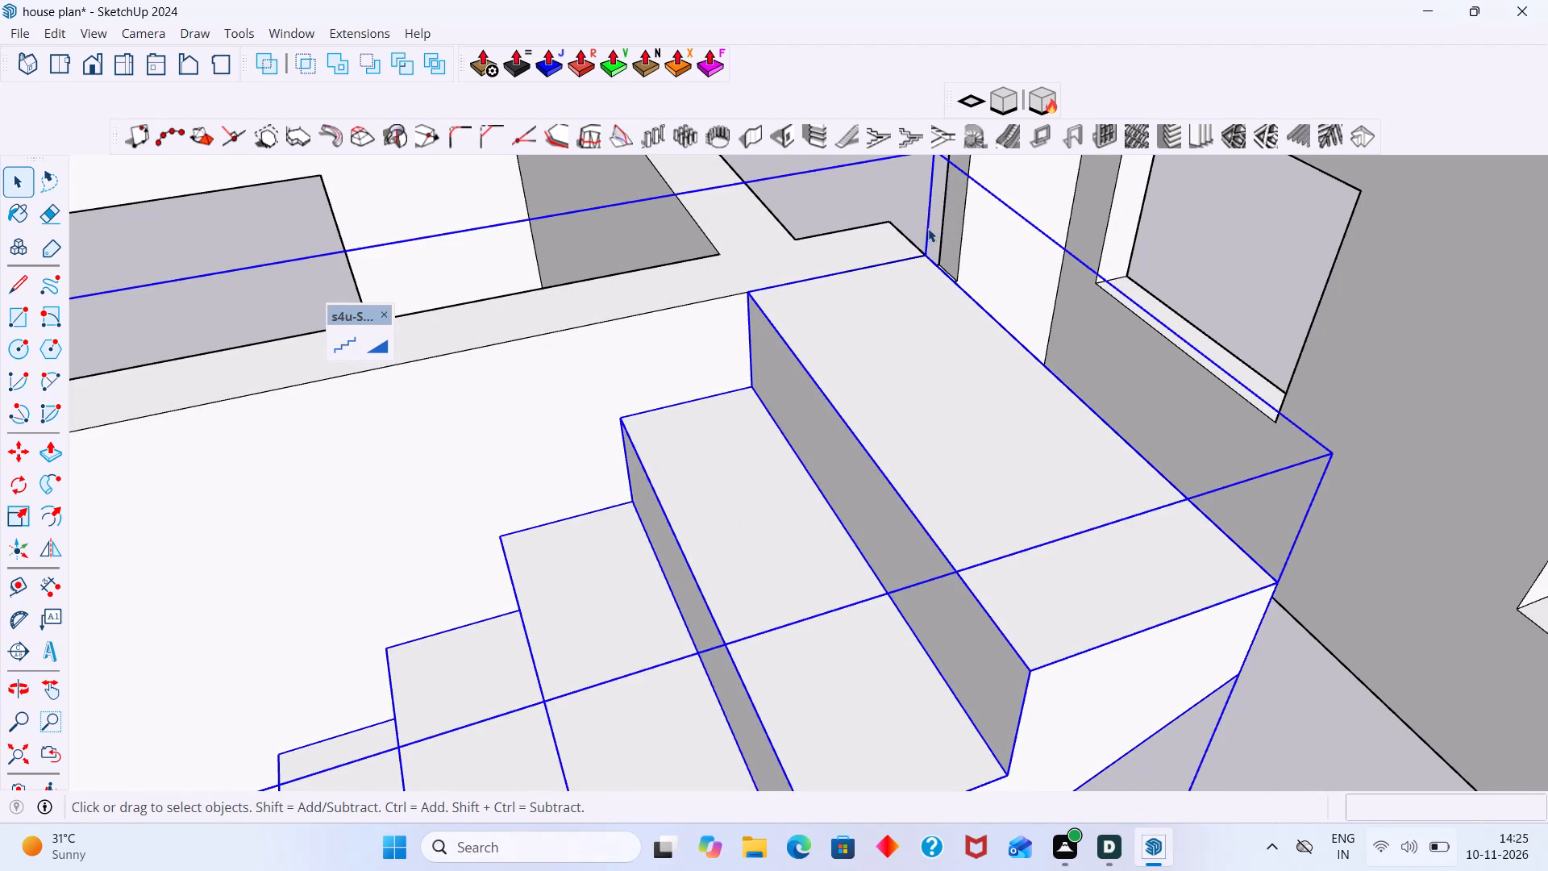
pyautogui.tripleClick(930, 228)
pyautogui.tripleClick(929, 226)
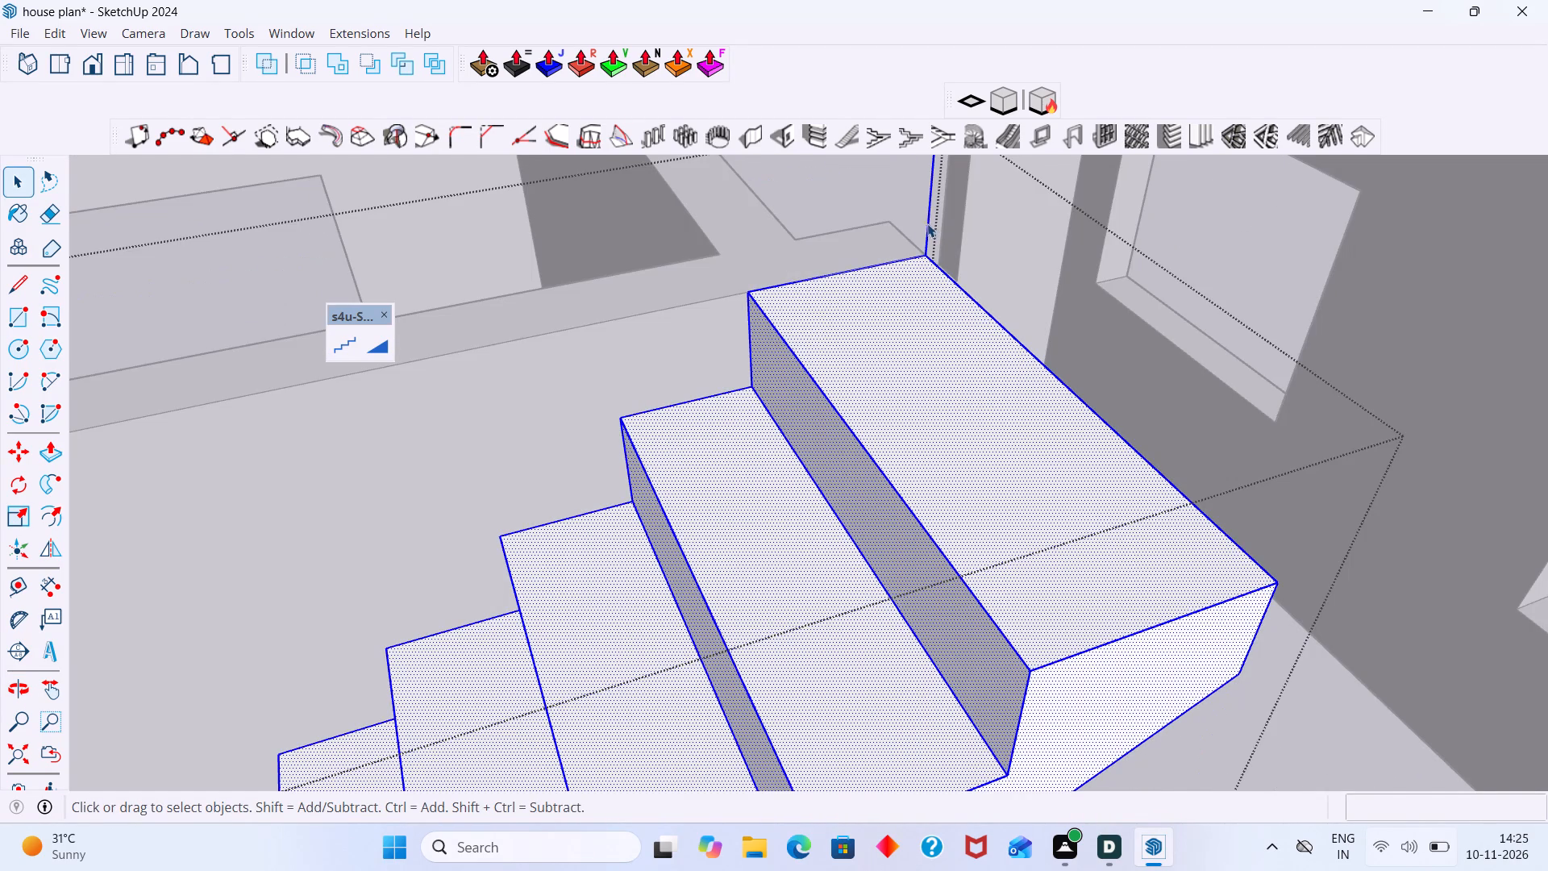
pyautogui.scroll(3, 924, 223)
pyautogui.click(924, 223)
pyautogui.click(930, 223)
pyautogui.click(934, 221)
pyautogui.click(931, 222)
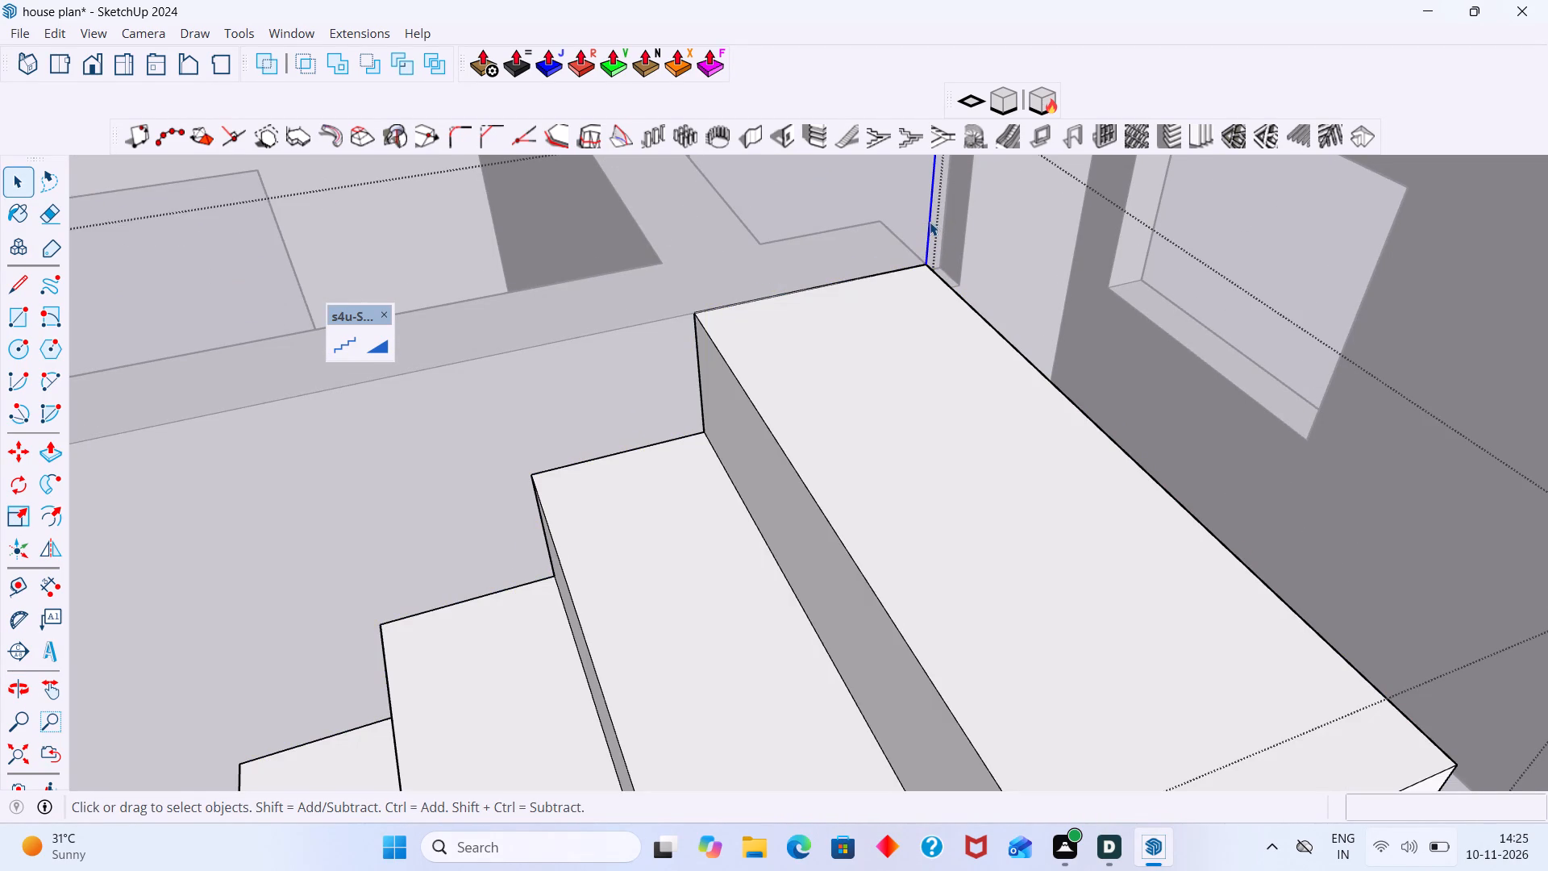
pyautogui.press('Delete')
pyautogui.scroll(-10, 979, 269)
pyautogui.moveTo(987, 409); pyautogui.dragTo(675, 413, button='middle')
pyautogui.scroll(-8, 825, 412)
pyautogui.click(1212, 410)
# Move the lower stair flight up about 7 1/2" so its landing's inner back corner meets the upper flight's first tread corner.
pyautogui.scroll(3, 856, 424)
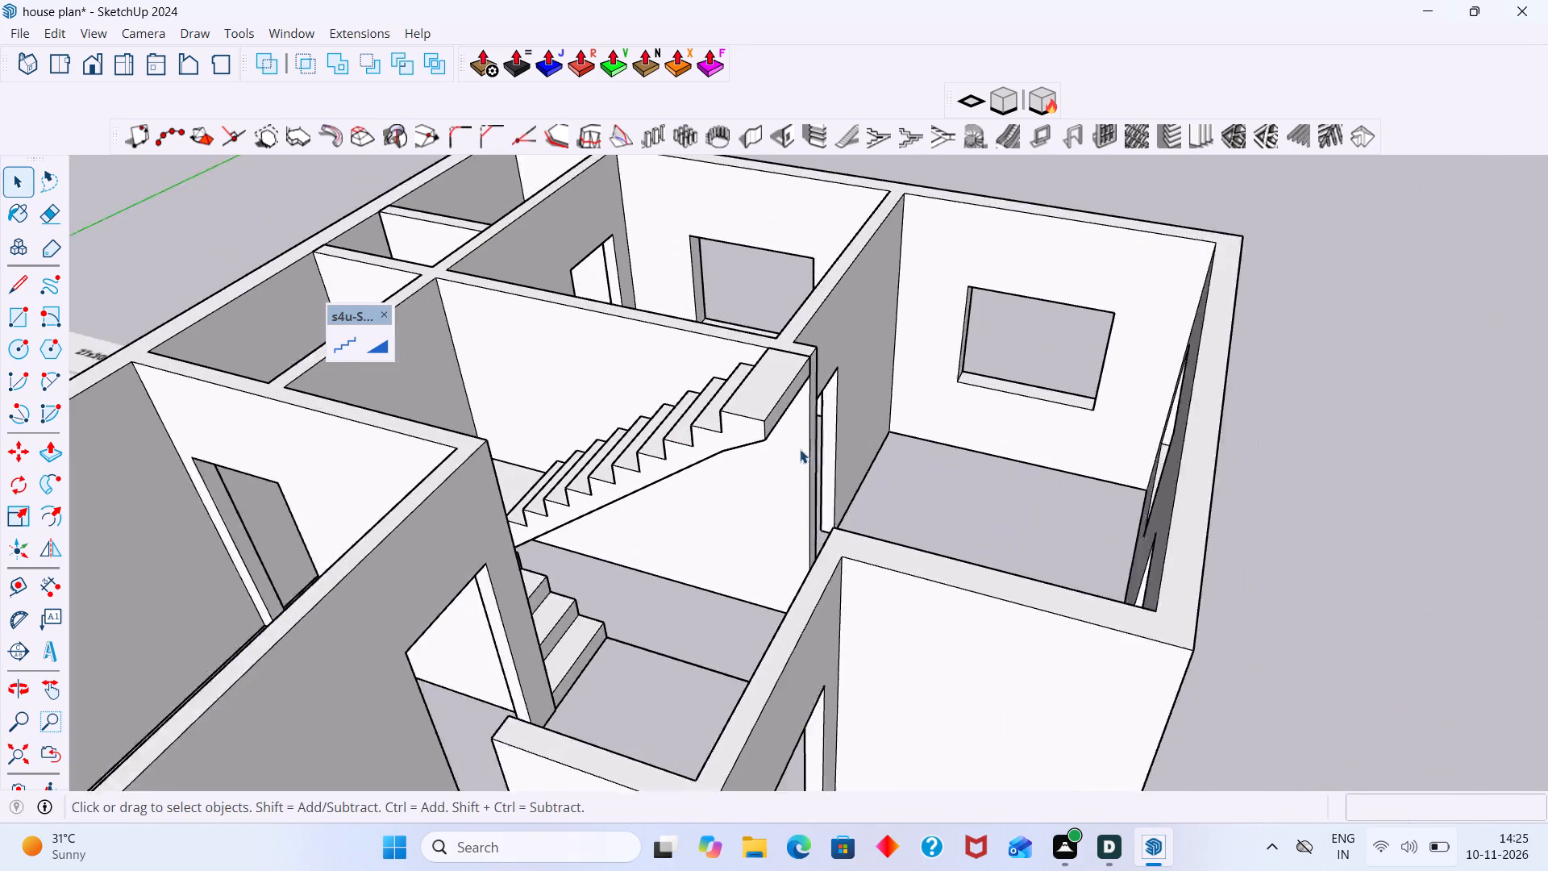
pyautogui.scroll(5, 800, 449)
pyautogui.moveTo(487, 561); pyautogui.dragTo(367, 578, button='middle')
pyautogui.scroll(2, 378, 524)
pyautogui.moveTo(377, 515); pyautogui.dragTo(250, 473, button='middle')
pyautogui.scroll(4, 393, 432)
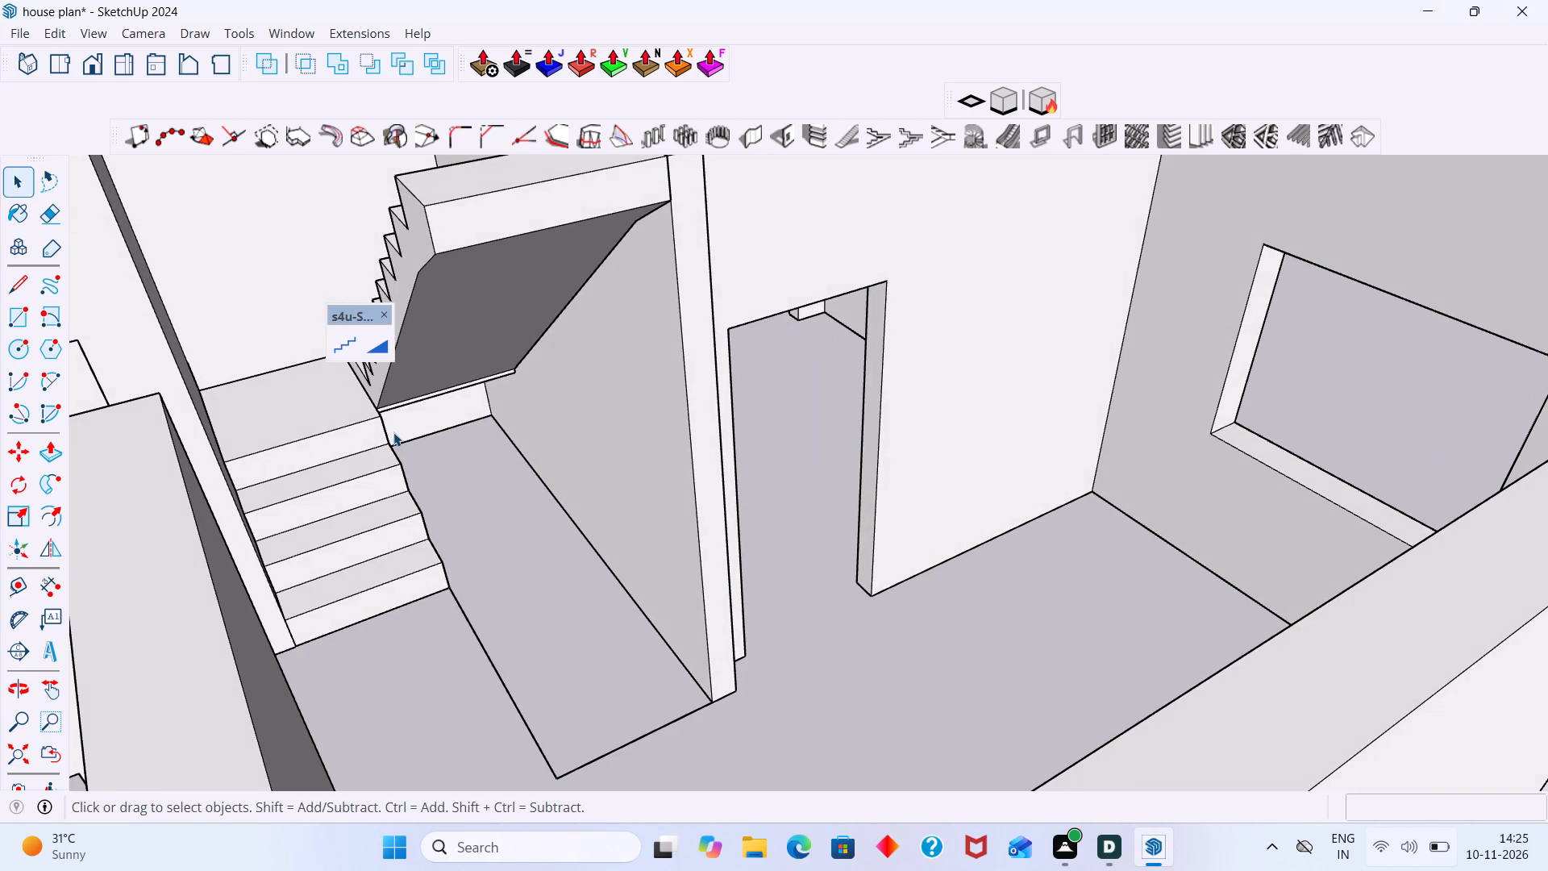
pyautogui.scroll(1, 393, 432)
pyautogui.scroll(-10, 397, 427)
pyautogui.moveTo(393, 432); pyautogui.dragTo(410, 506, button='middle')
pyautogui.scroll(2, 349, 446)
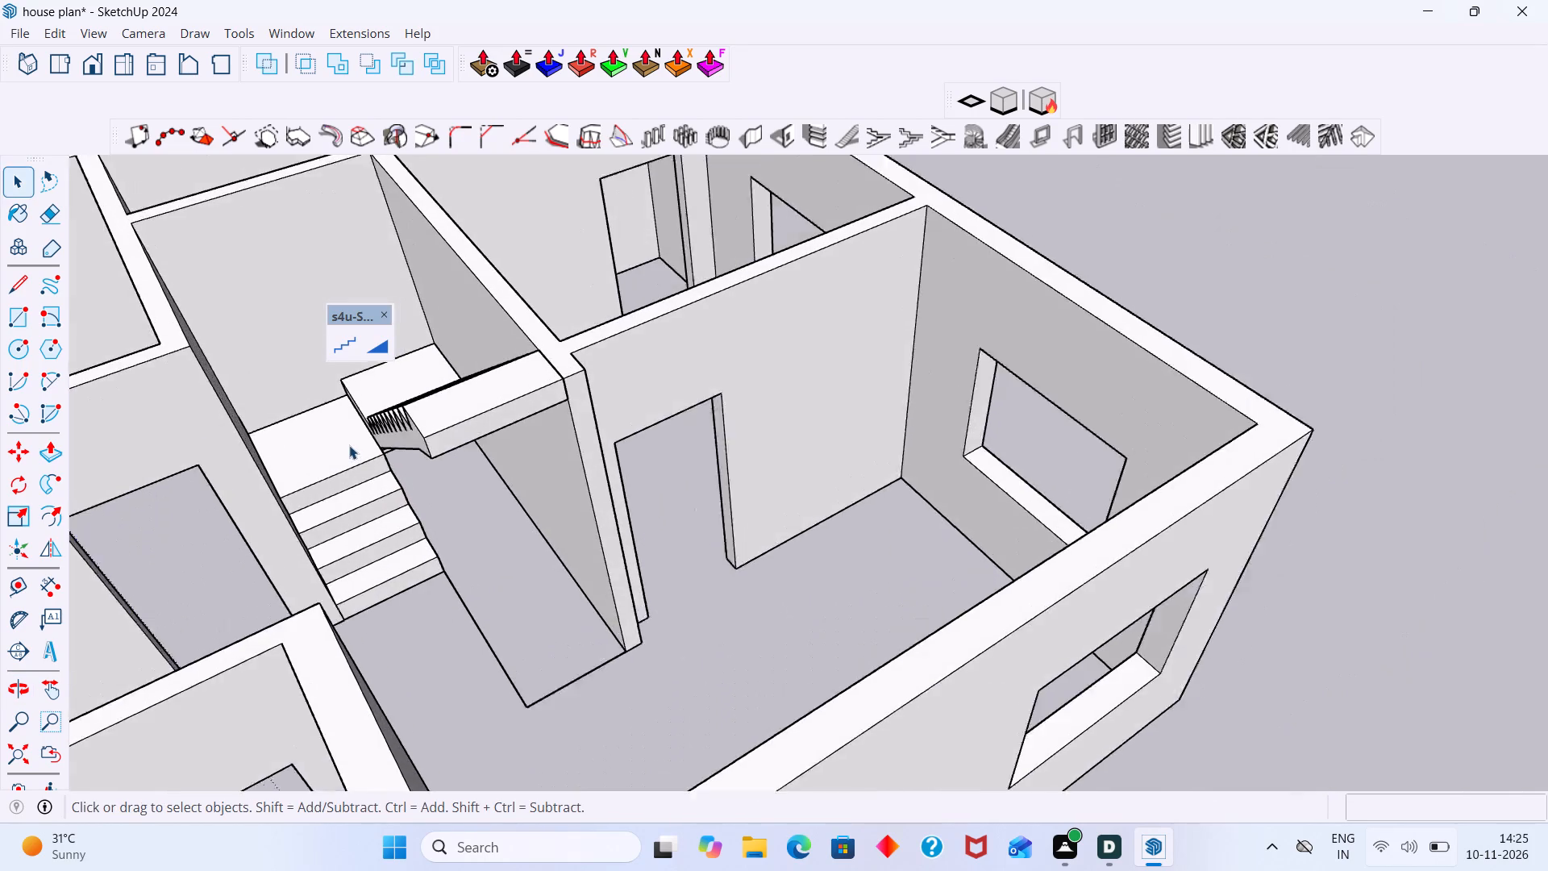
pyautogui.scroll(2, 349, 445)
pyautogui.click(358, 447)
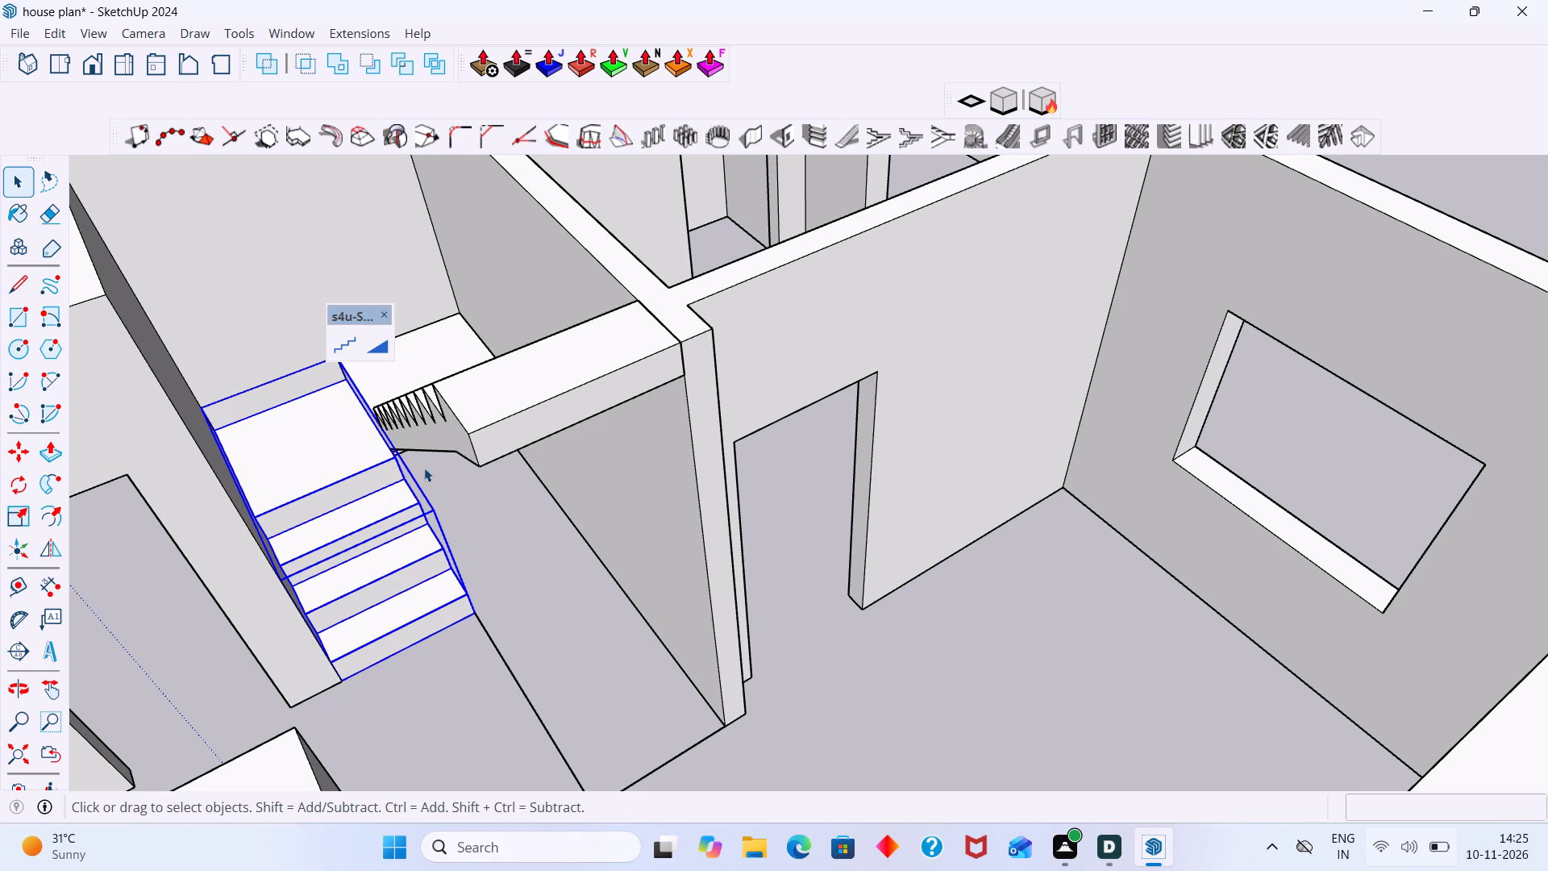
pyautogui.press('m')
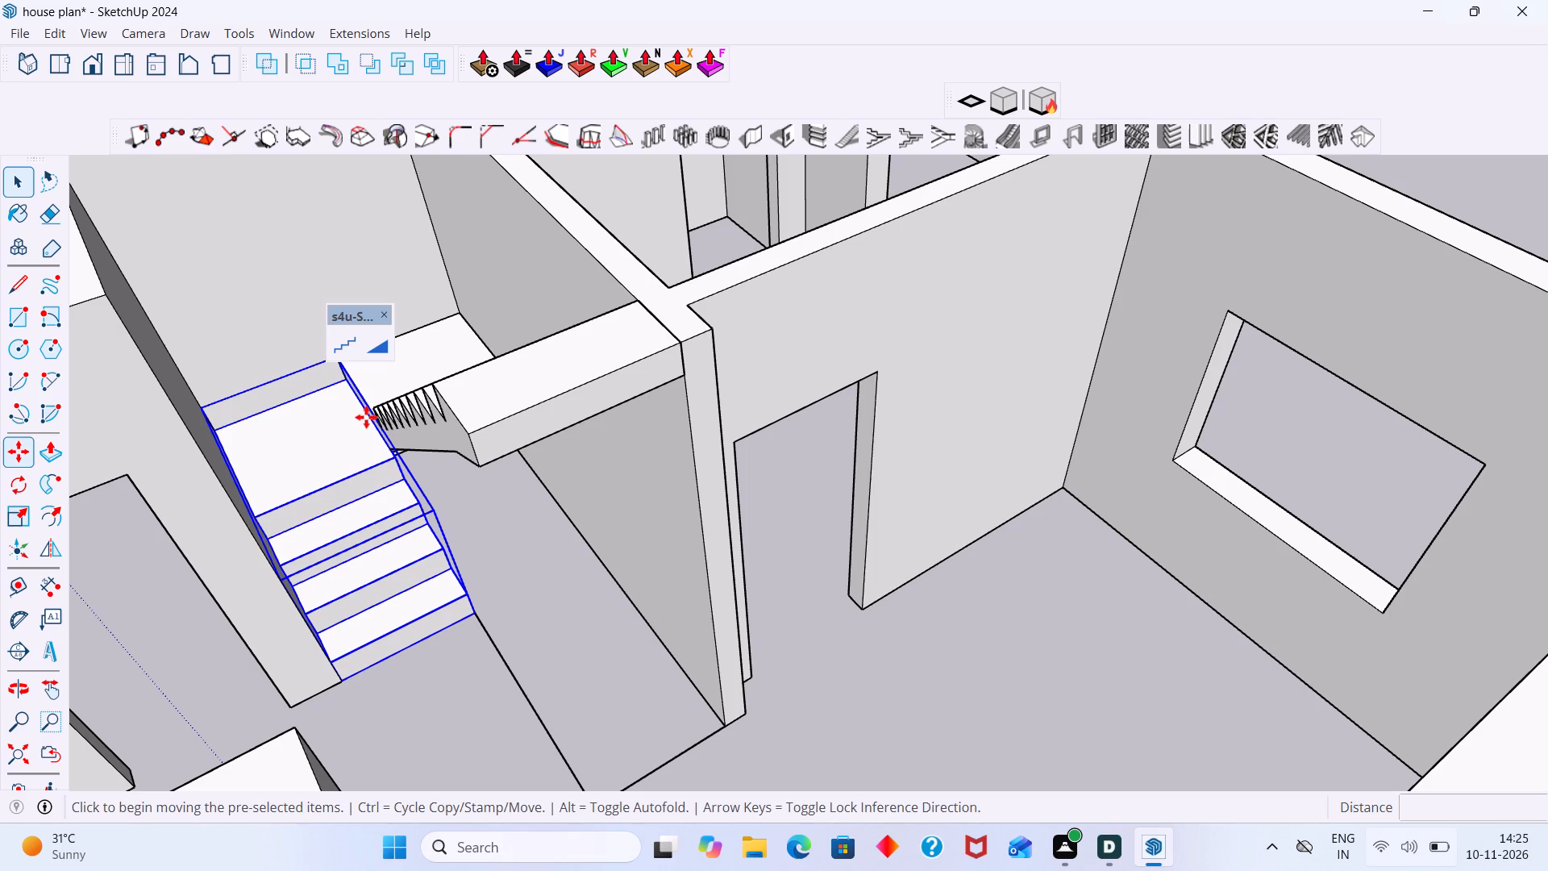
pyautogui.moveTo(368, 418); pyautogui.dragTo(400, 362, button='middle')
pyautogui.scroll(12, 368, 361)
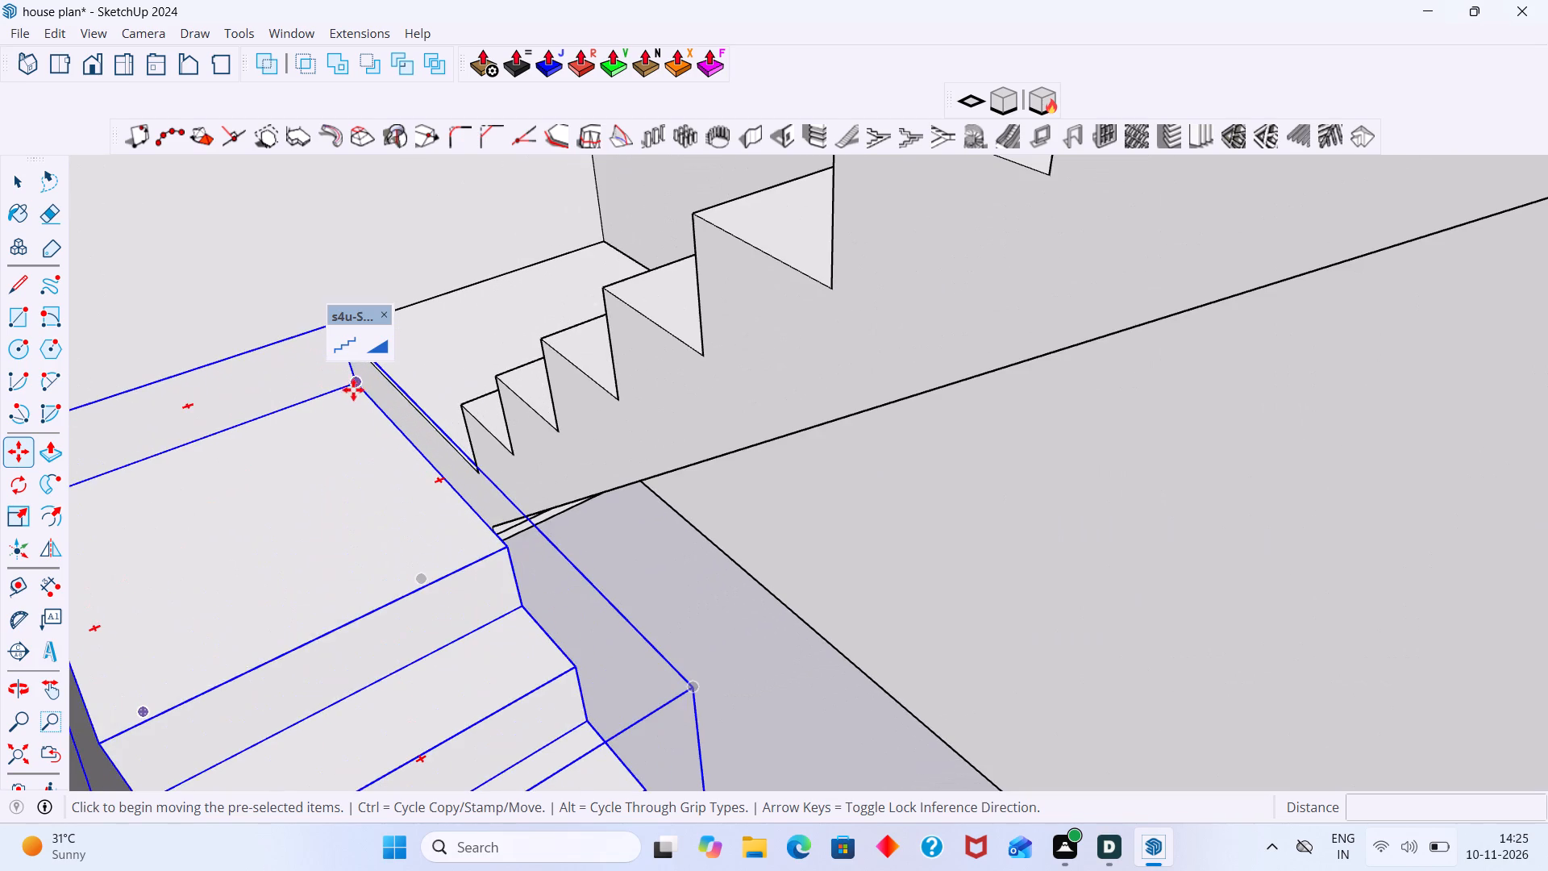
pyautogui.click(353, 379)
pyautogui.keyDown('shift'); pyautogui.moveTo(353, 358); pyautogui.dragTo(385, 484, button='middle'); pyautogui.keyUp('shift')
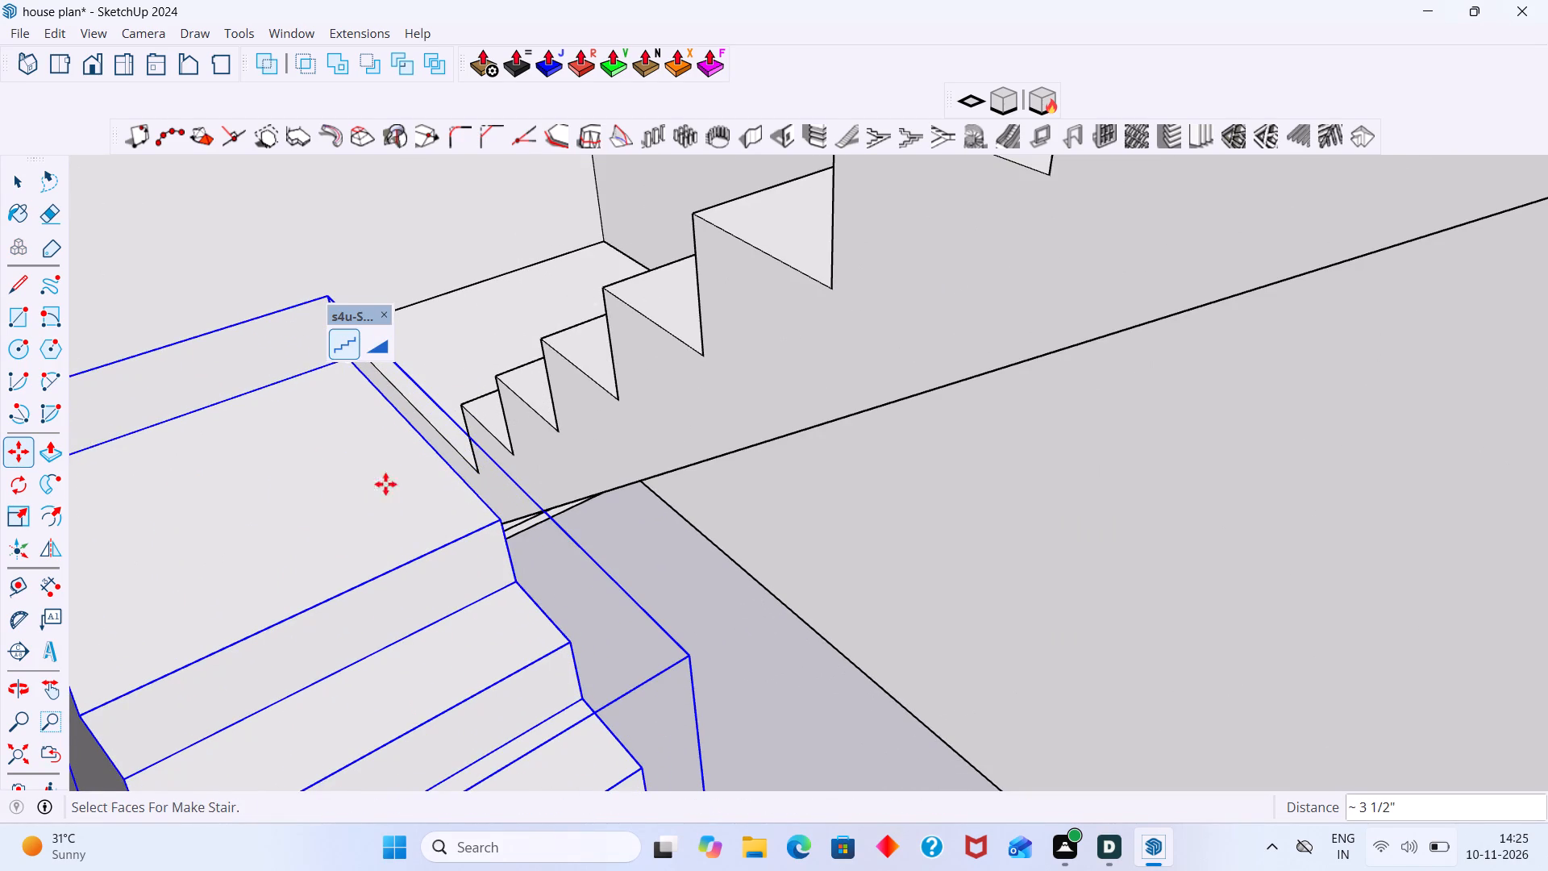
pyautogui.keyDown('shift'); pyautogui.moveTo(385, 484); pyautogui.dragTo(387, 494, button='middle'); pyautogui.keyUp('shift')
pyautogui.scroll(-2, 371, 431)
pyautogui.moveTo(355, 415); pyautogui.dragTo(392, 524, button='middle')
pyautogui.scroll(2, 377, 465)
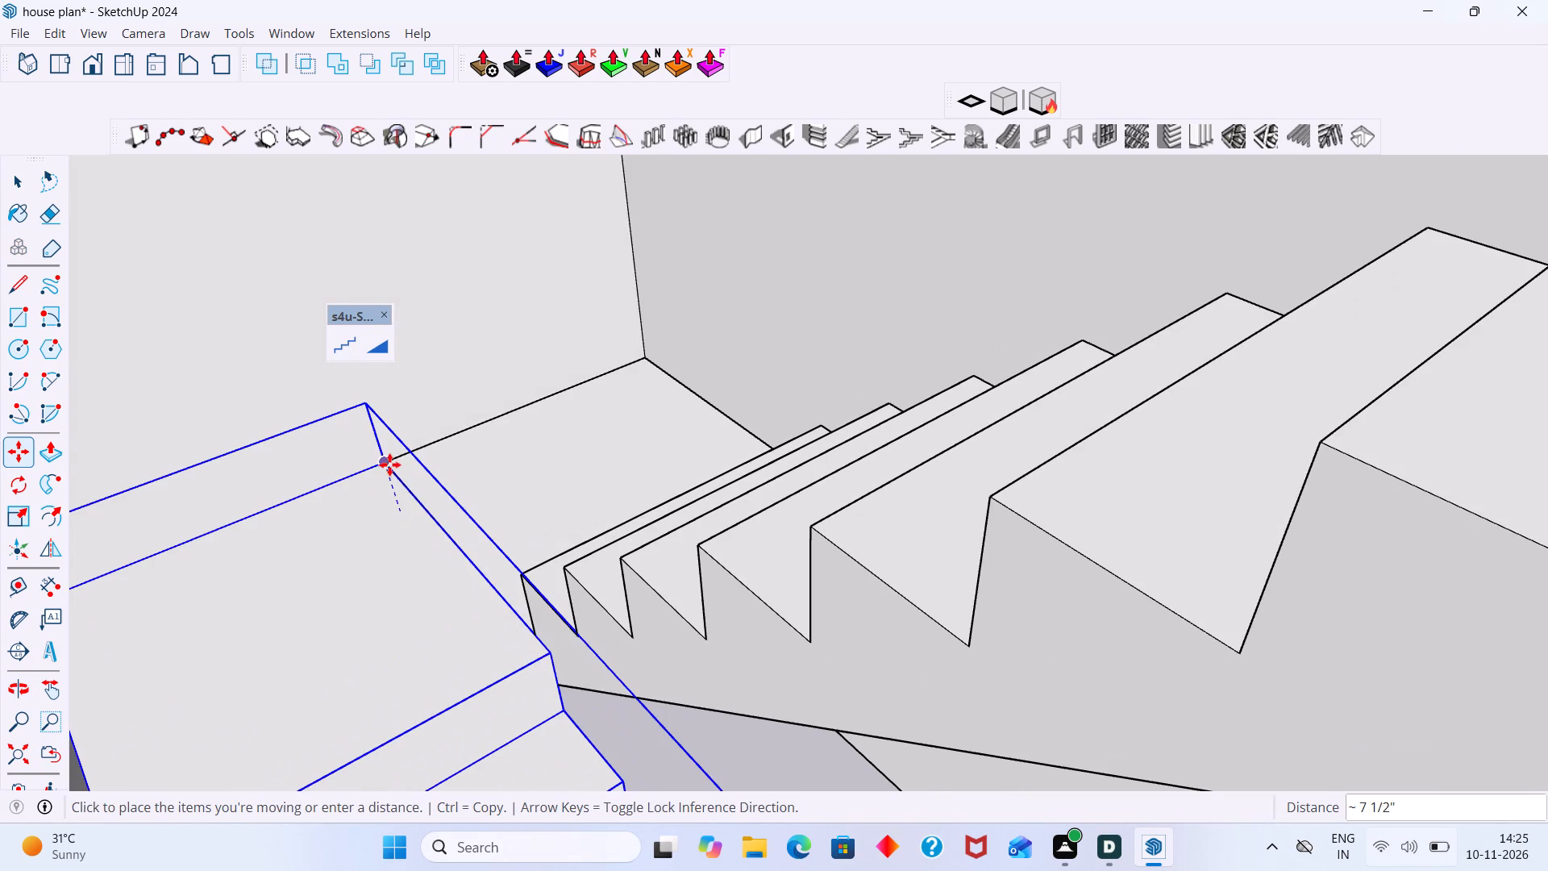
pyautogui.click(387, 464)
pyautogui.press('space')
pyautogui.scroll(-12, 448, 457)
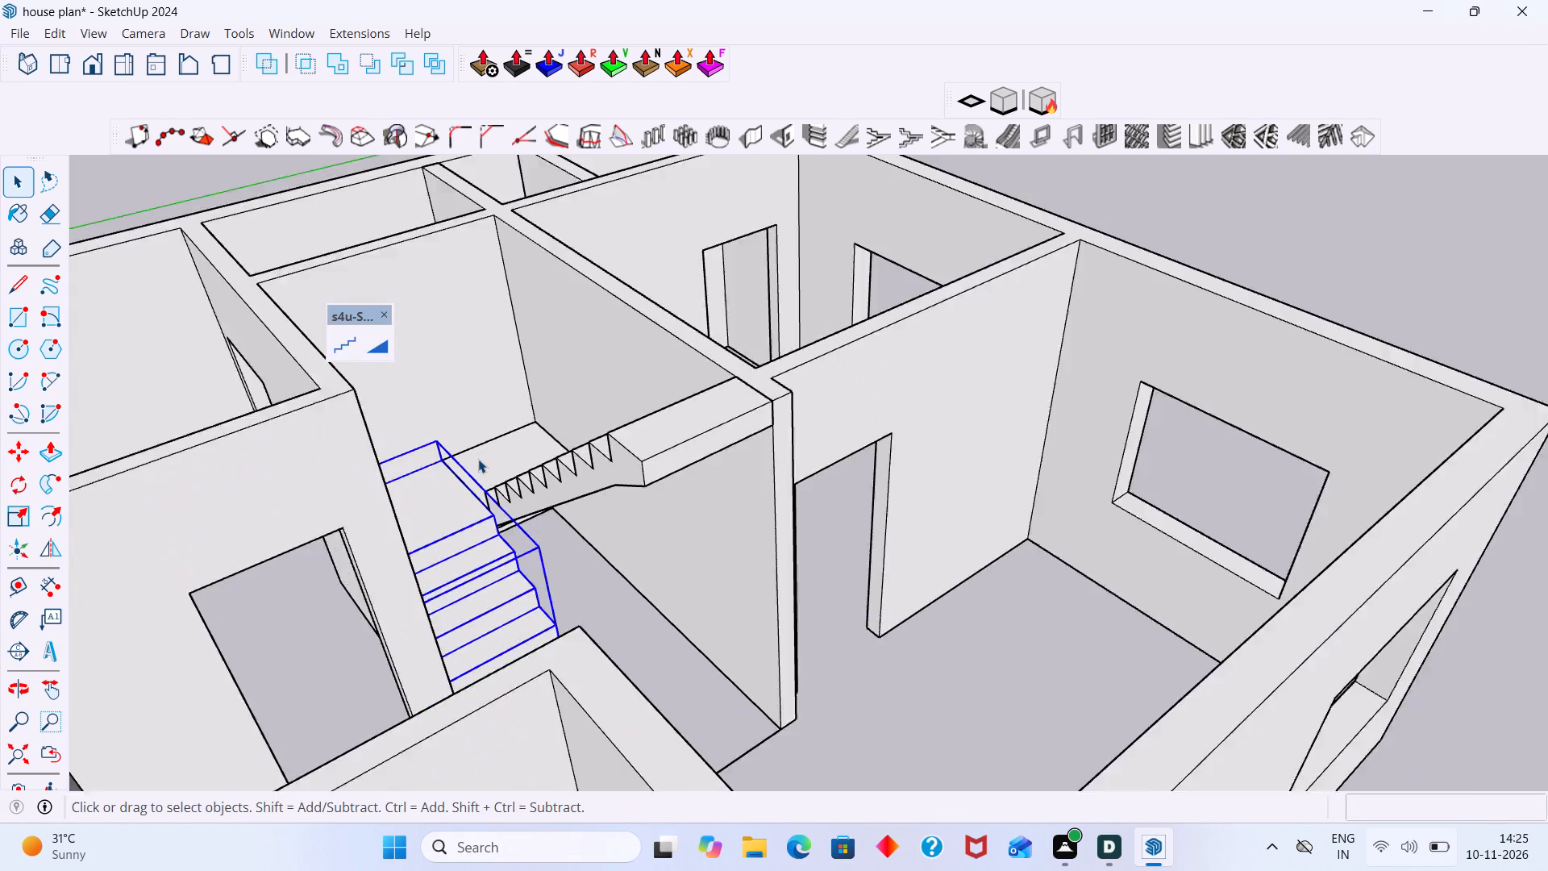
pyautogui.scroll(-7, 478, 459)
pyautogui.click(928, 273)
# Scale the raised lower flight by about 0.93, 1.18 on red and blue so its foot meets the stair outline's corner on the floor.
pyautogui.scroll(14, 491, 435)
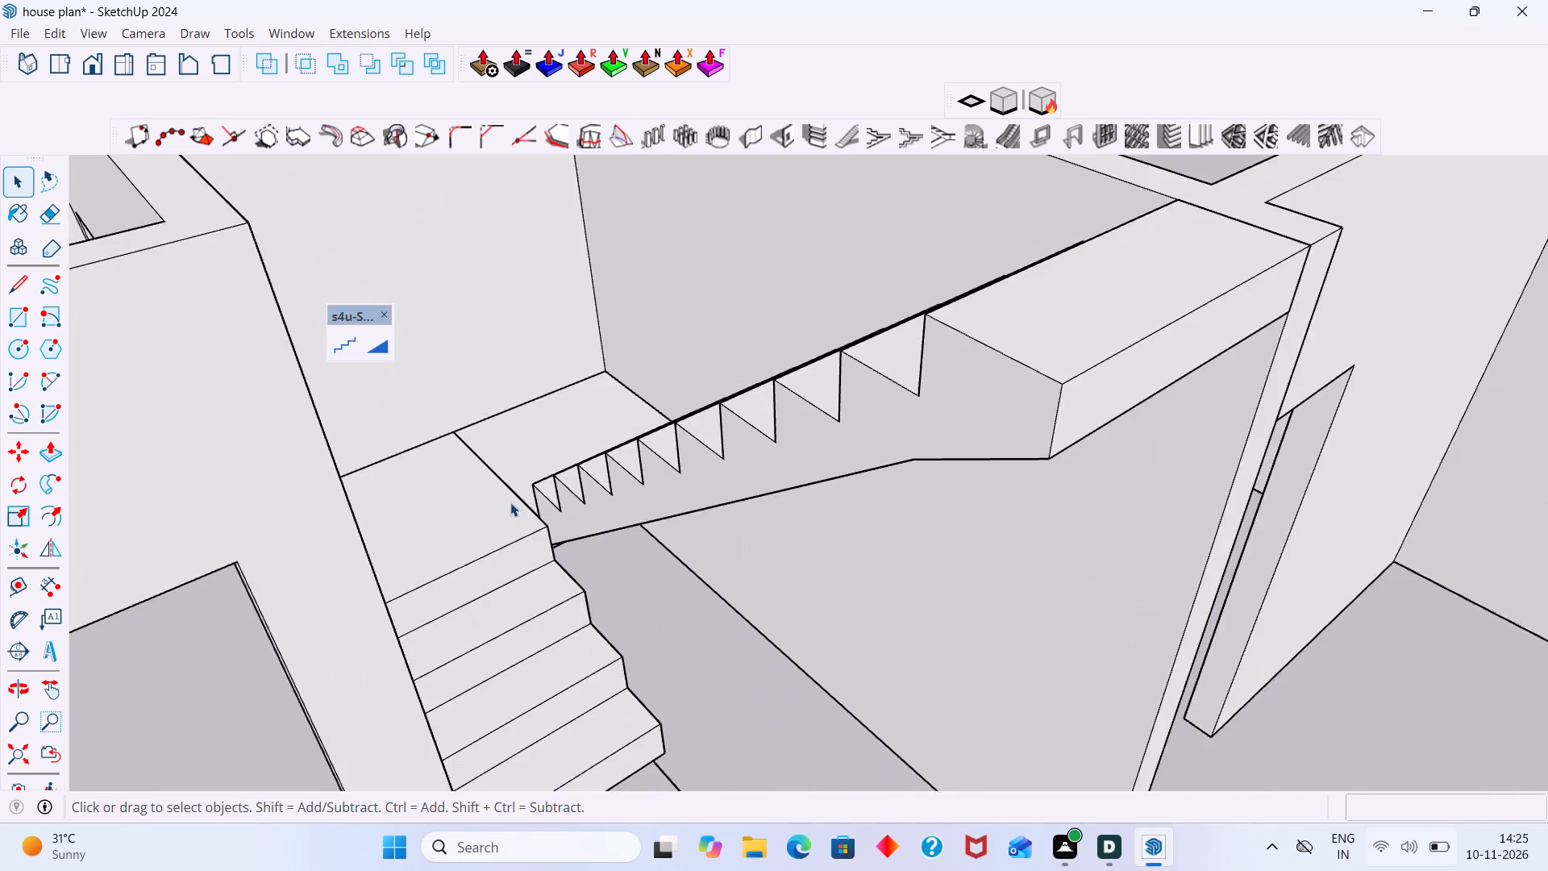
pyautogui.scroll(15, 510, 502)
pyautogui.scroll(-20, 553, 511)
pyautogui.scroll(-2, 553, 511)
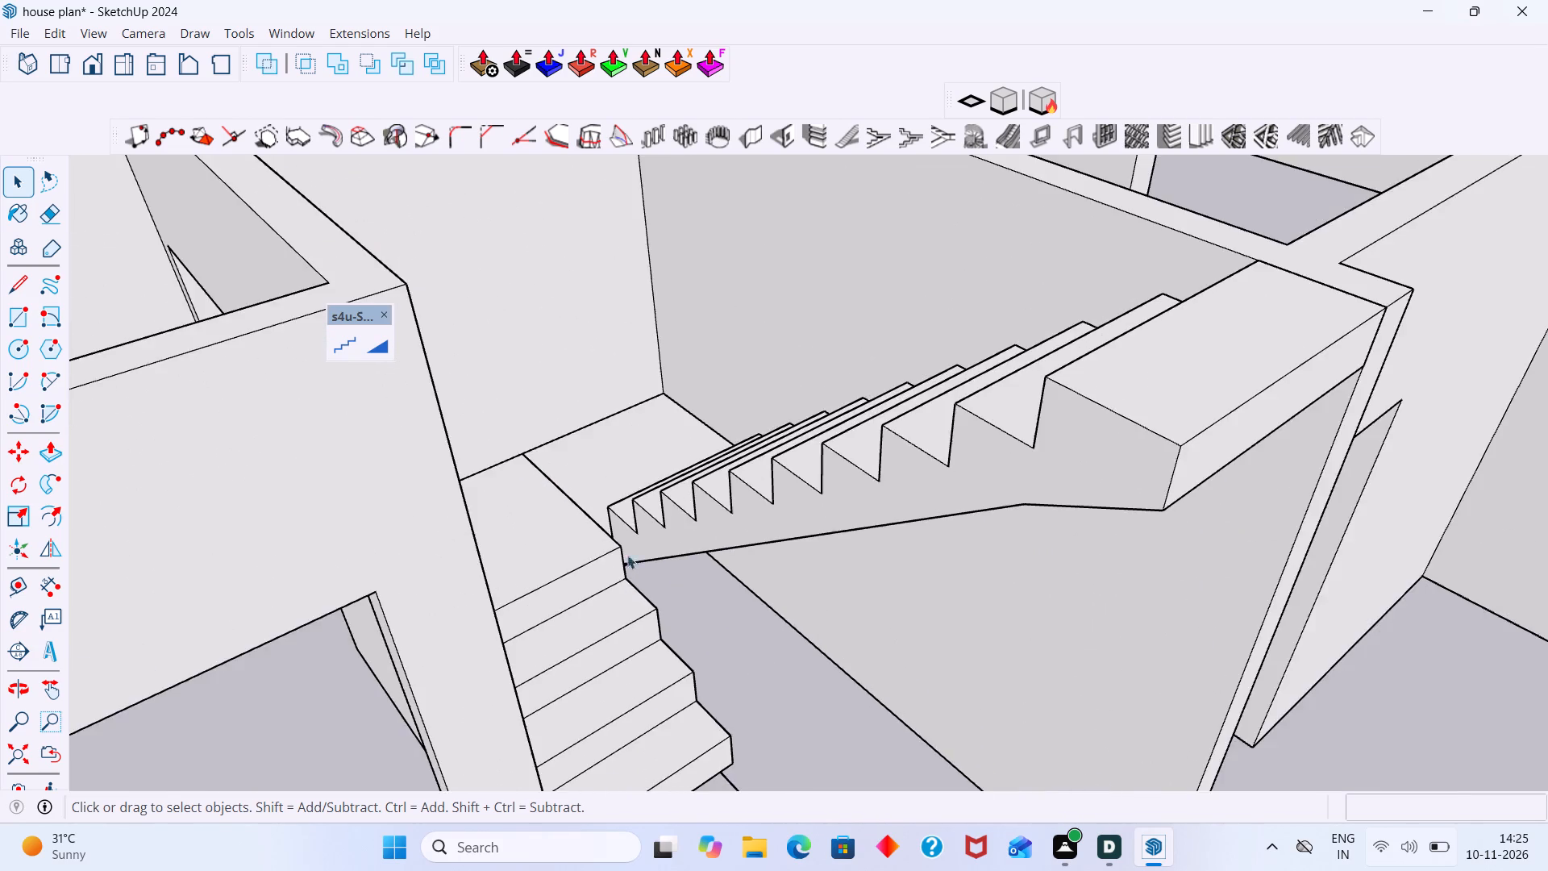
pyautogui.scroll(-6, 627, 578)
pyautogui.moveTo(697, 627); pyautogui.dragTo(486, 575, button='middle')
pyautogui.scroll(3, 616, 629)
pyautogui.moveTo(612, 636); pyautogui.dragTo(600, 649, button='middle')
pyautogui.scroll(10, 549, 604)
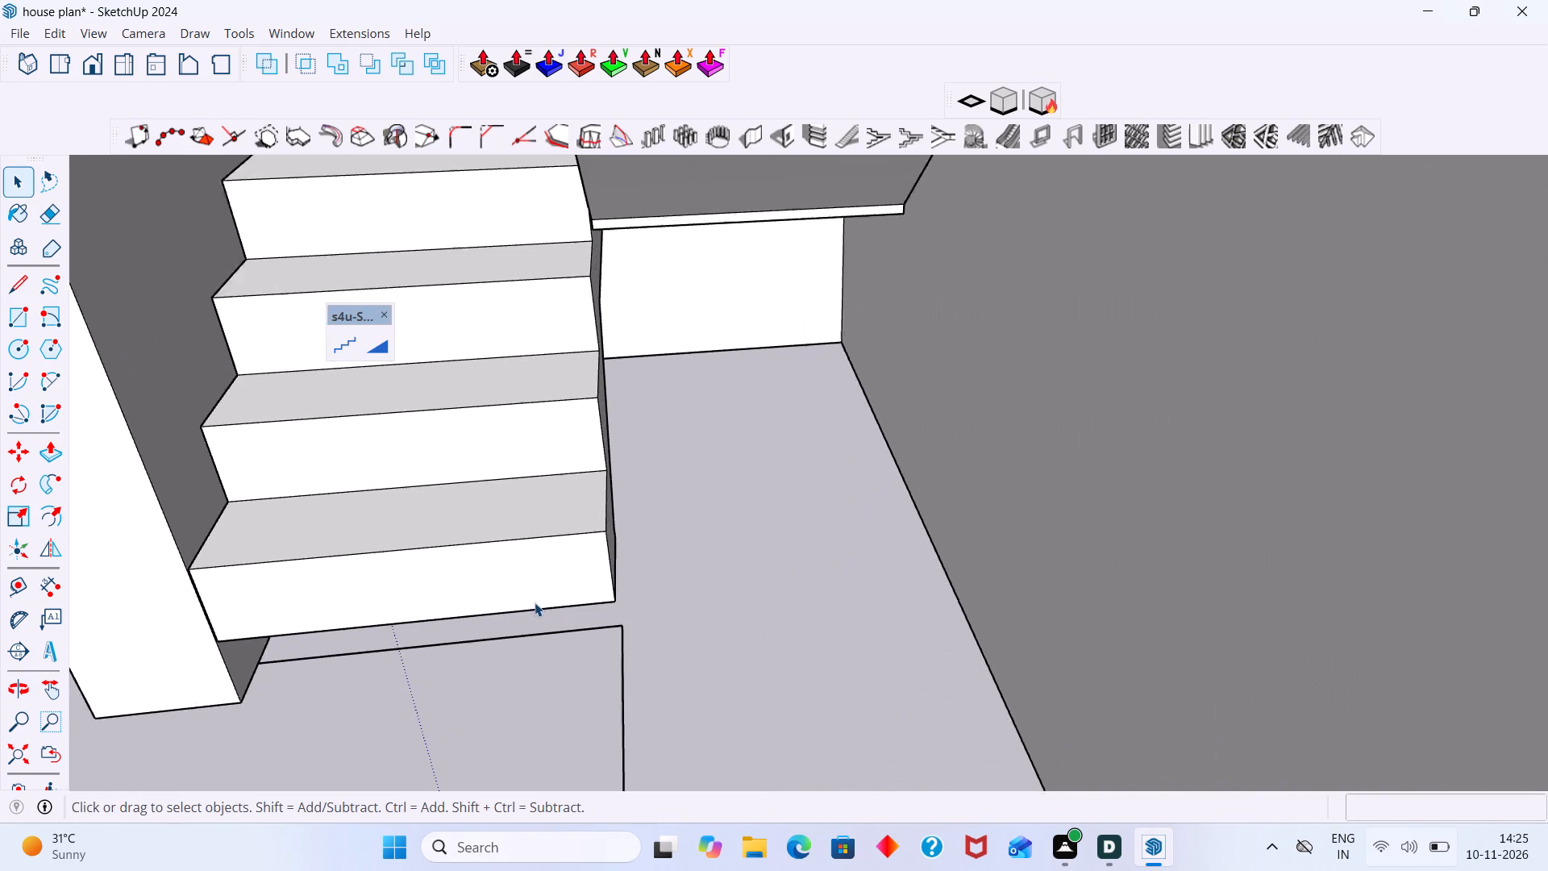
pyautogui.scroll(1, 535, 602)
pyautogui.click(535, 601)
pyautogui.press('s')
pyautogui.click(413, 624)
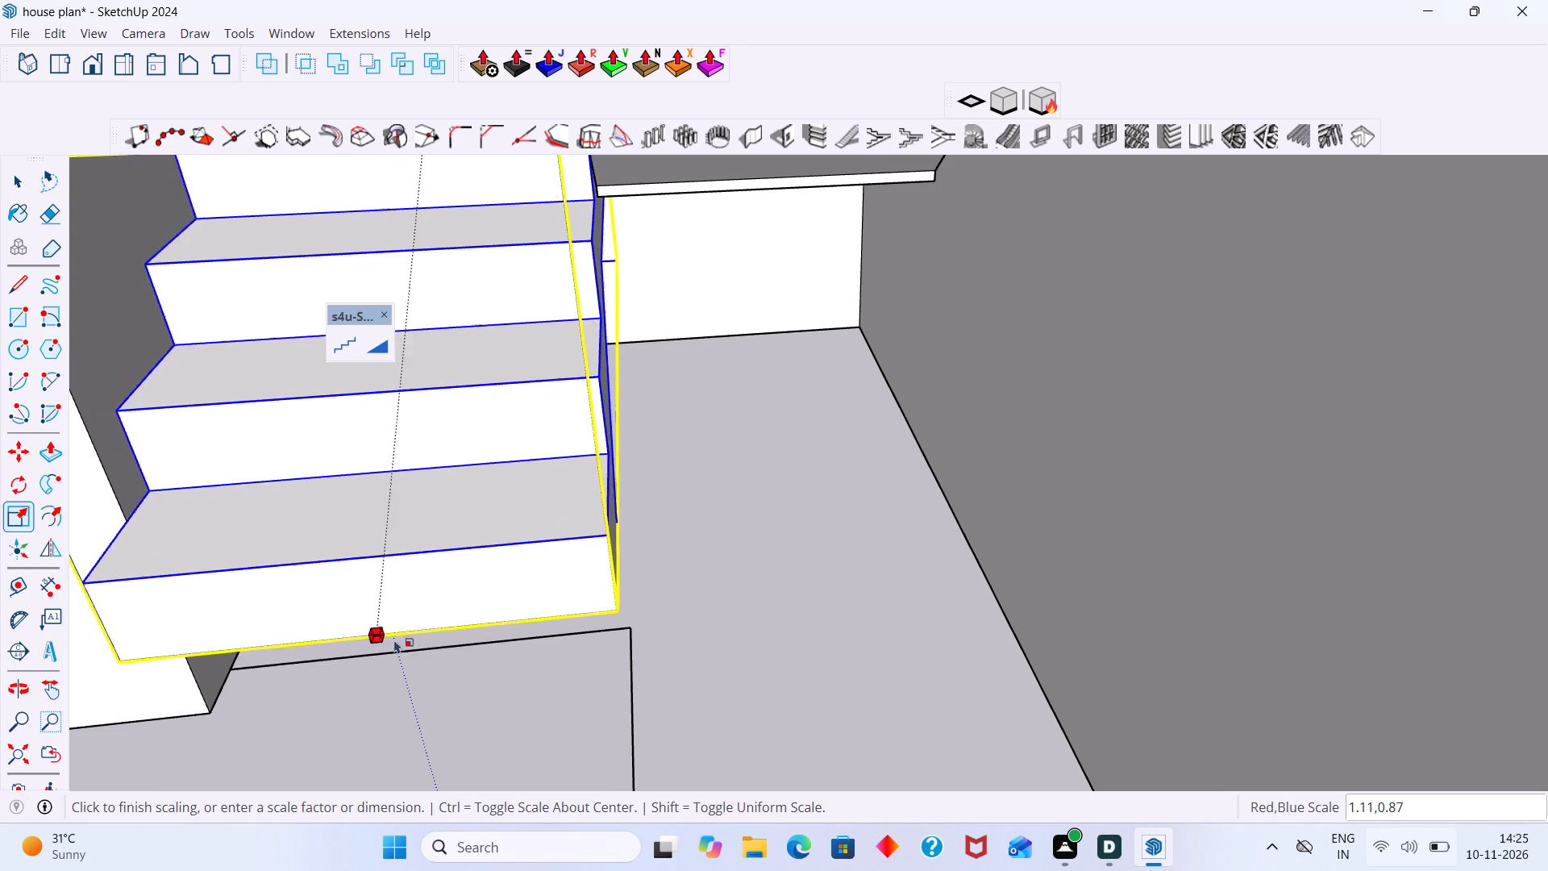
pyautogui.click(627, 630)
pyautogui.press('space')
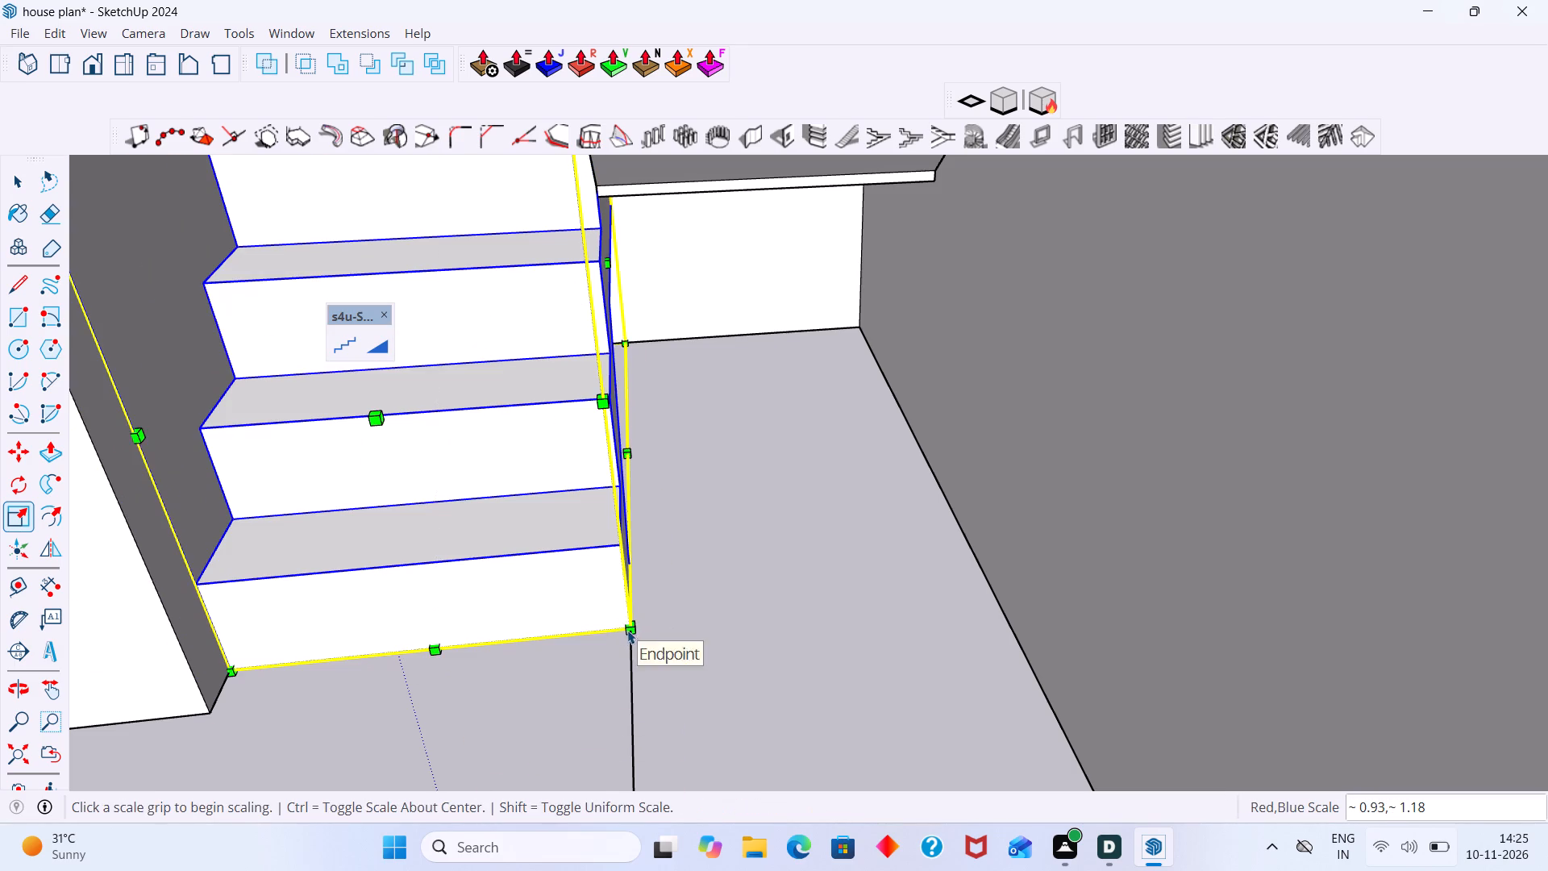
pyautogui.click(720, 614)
# Examine the scaled lower flight's steps and how it meets the floor, walls and upper flight.
pyautogui.scroll(1, 726, 604)
pyautogui.scroll(-3, 726, 604)
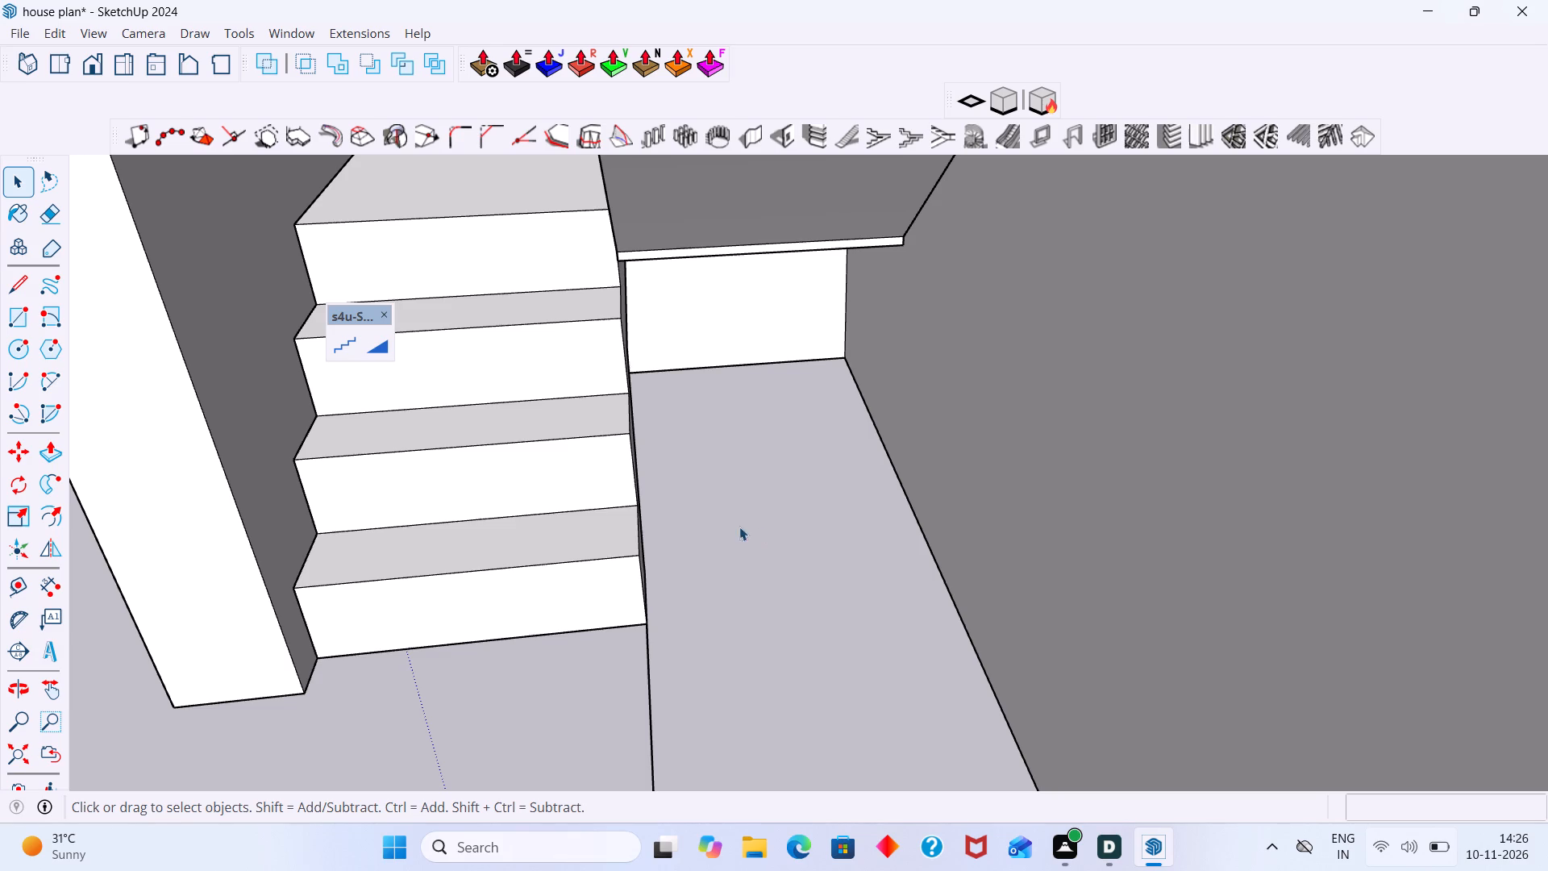
pyautogui.scroll(-9, 699, 526)
pyautogui.moveTo(697, 537); pyautogui.dragTo(518, 475, button='middle')
pyautogui.scroll(-1, 539, 452)
pyautogui.moveTo(565, 476); pyautogui.dragTo(577, 496, button='middle')
pyautogui.moveTo(572, 497); pyautogui.dragTo(734, 724, button='middle')
pyautogui.scroll(-6, 603, 565)
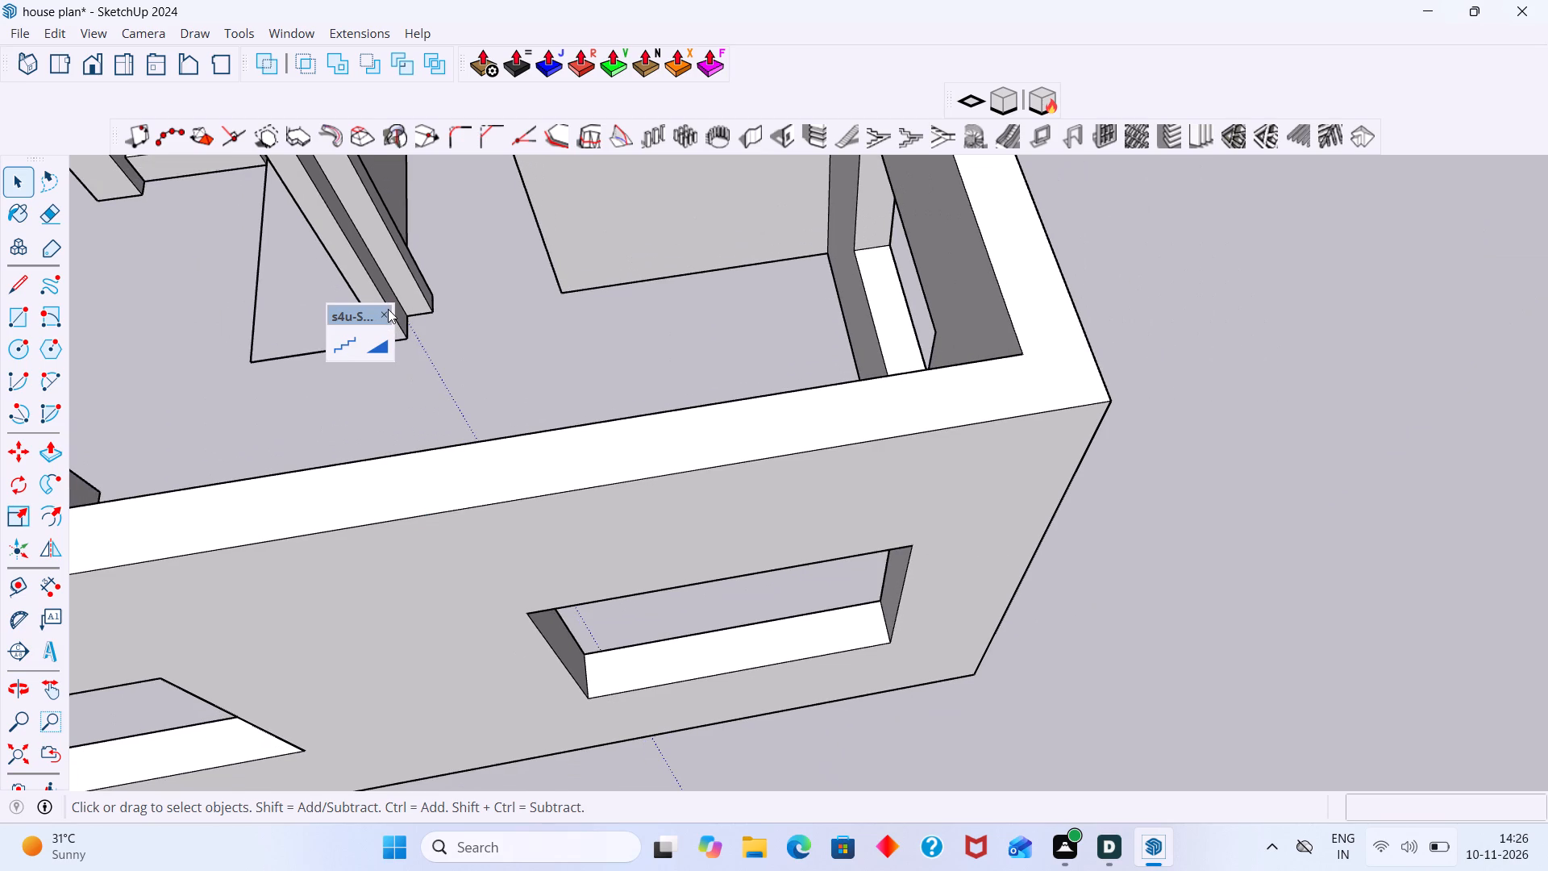
pyautogui.click(491, 329)
pyautogui.scroll(-4, 482, 332)
pyautogui.keyDown('shift'); pyautogui.moveTo(494, 344); pyautogui.dragTo(750, 553, button='middle'); pyautogui.keyUp('shift')
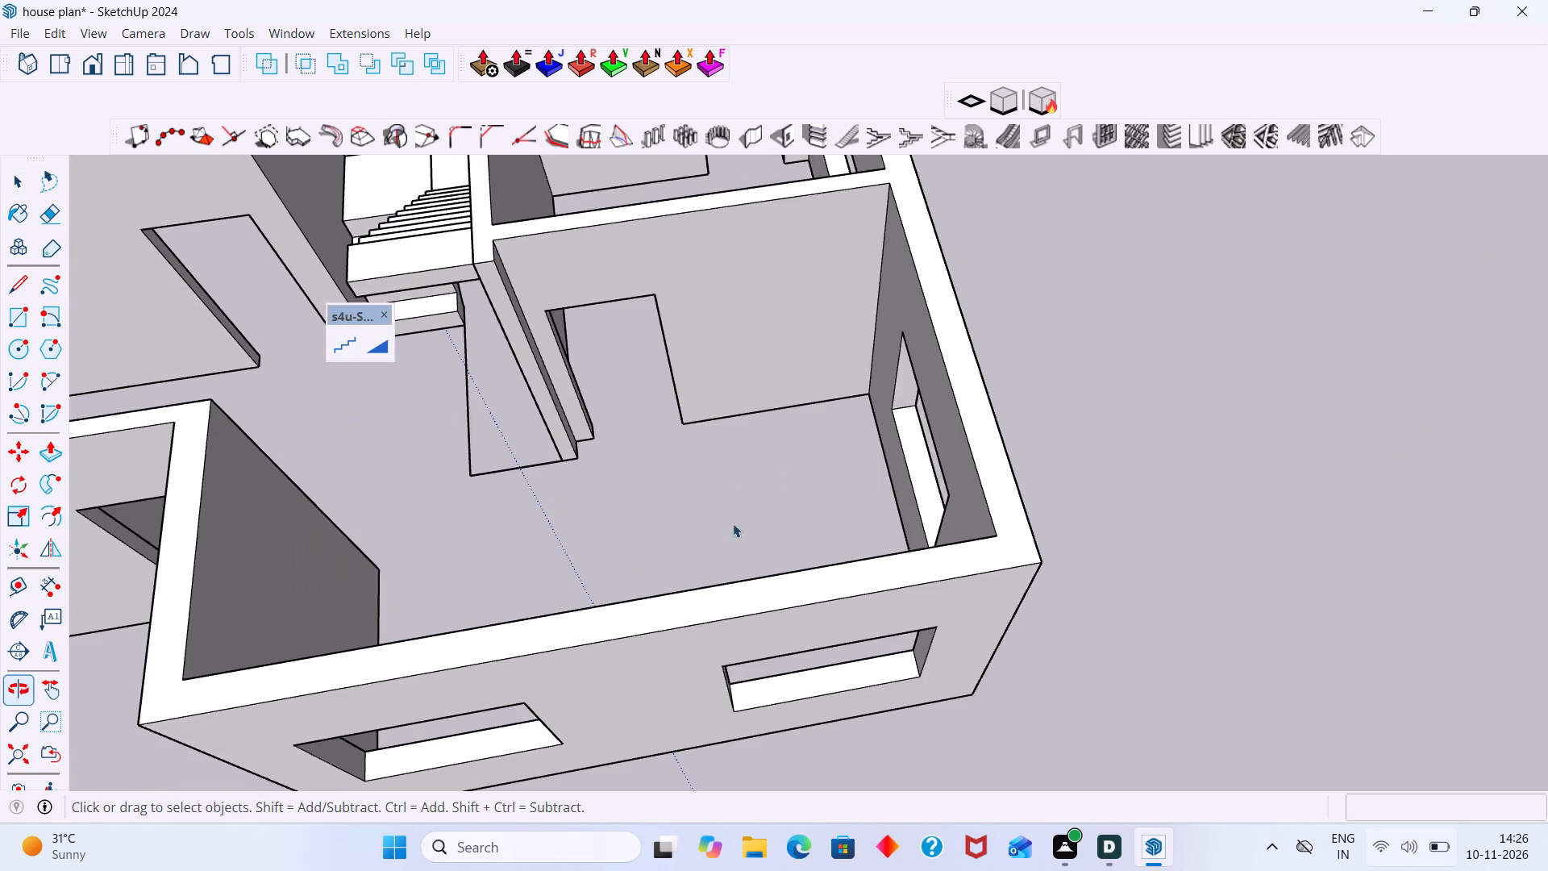
pyautogui.scroll(3, 429, 381)
pyautogui.click(385, 312)
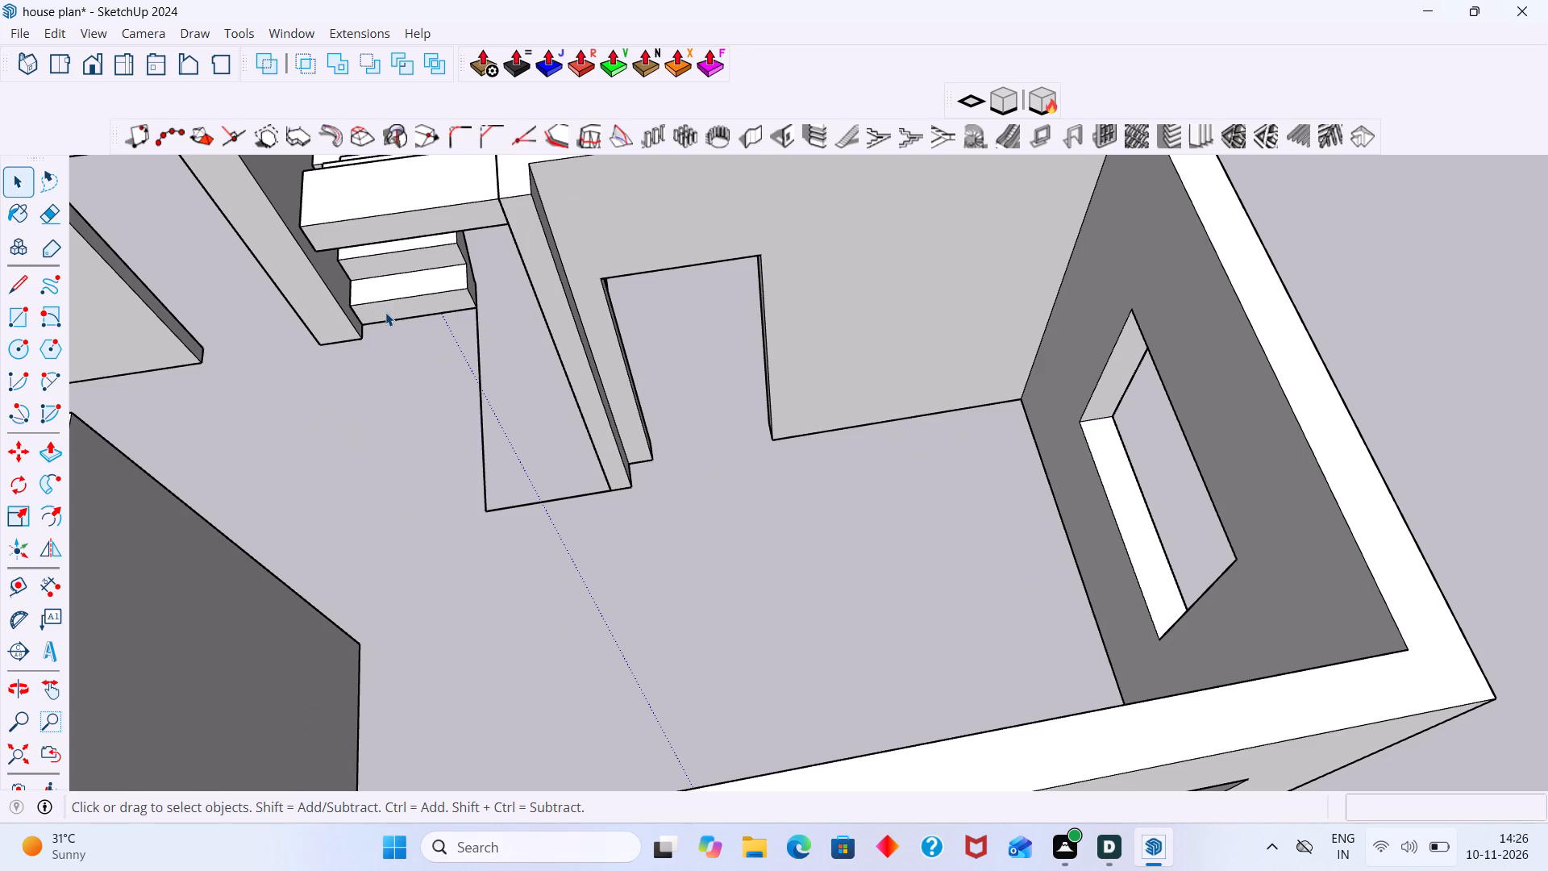
pyautogui.scroll(-4, 396, 327)
pyautogui.keyDown('shift'); pyautogui.moveTo(478, 412); pyautogui.dragTo(524, 537, button='middle'); pyautogui.keyUp('shift')
pyautogui.moveTo(491, 483); pyautogui.dragTo(513, 382, button='middle')
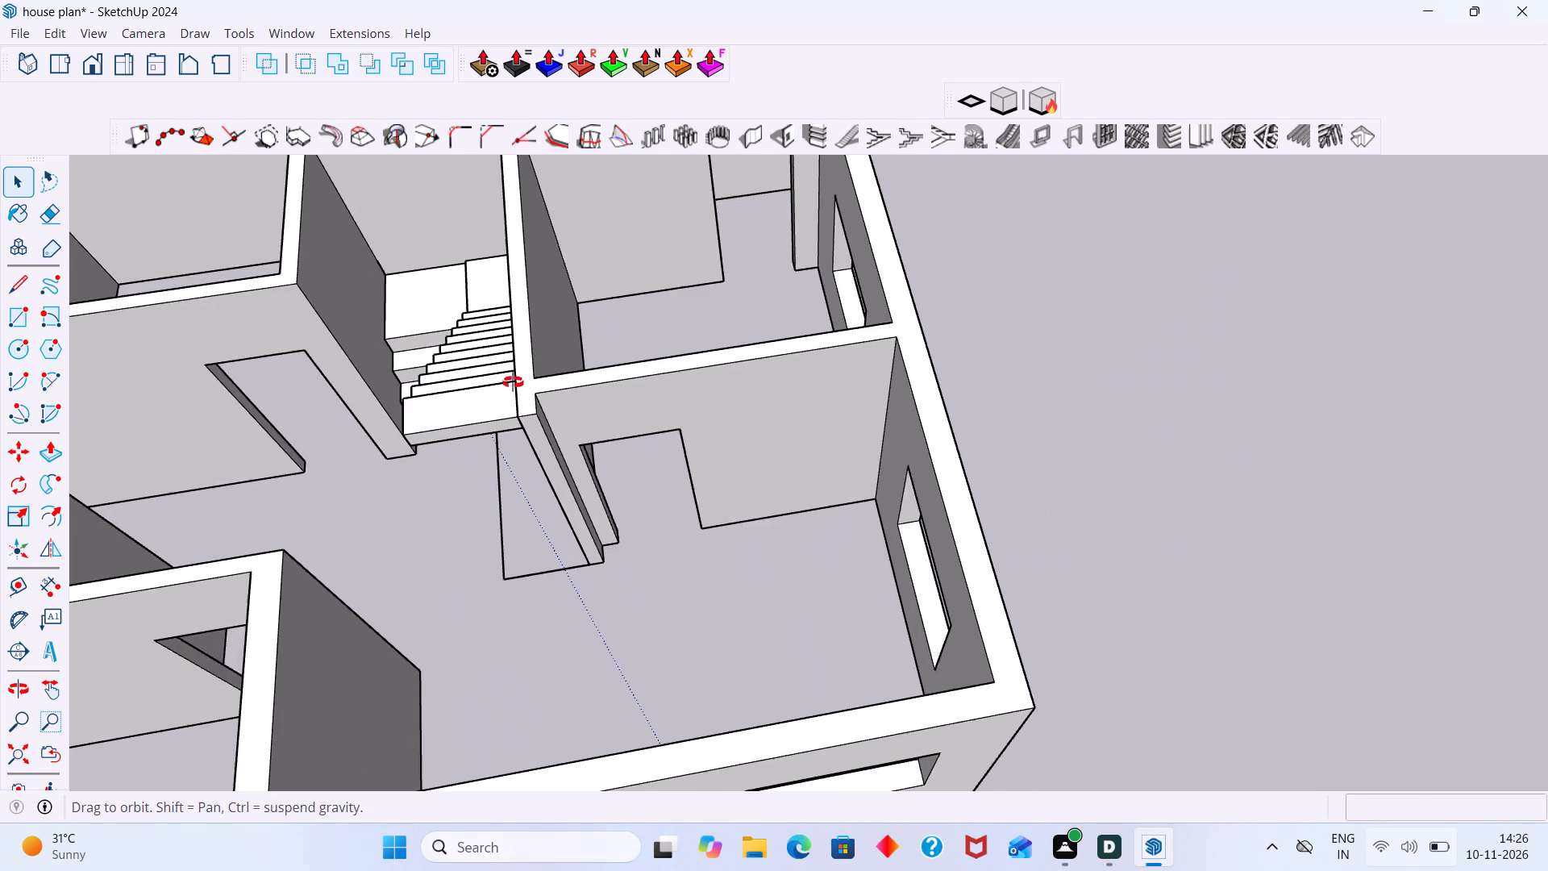
pyautogui.moveTo(513, 382); pyautogui.dragTo(521, 354, button='middle')
pyautogui.scroll(15, 457, 401)
pyautogui.moveTo(437, 421); pyautogui.dragTo(600, 423, button='middle')
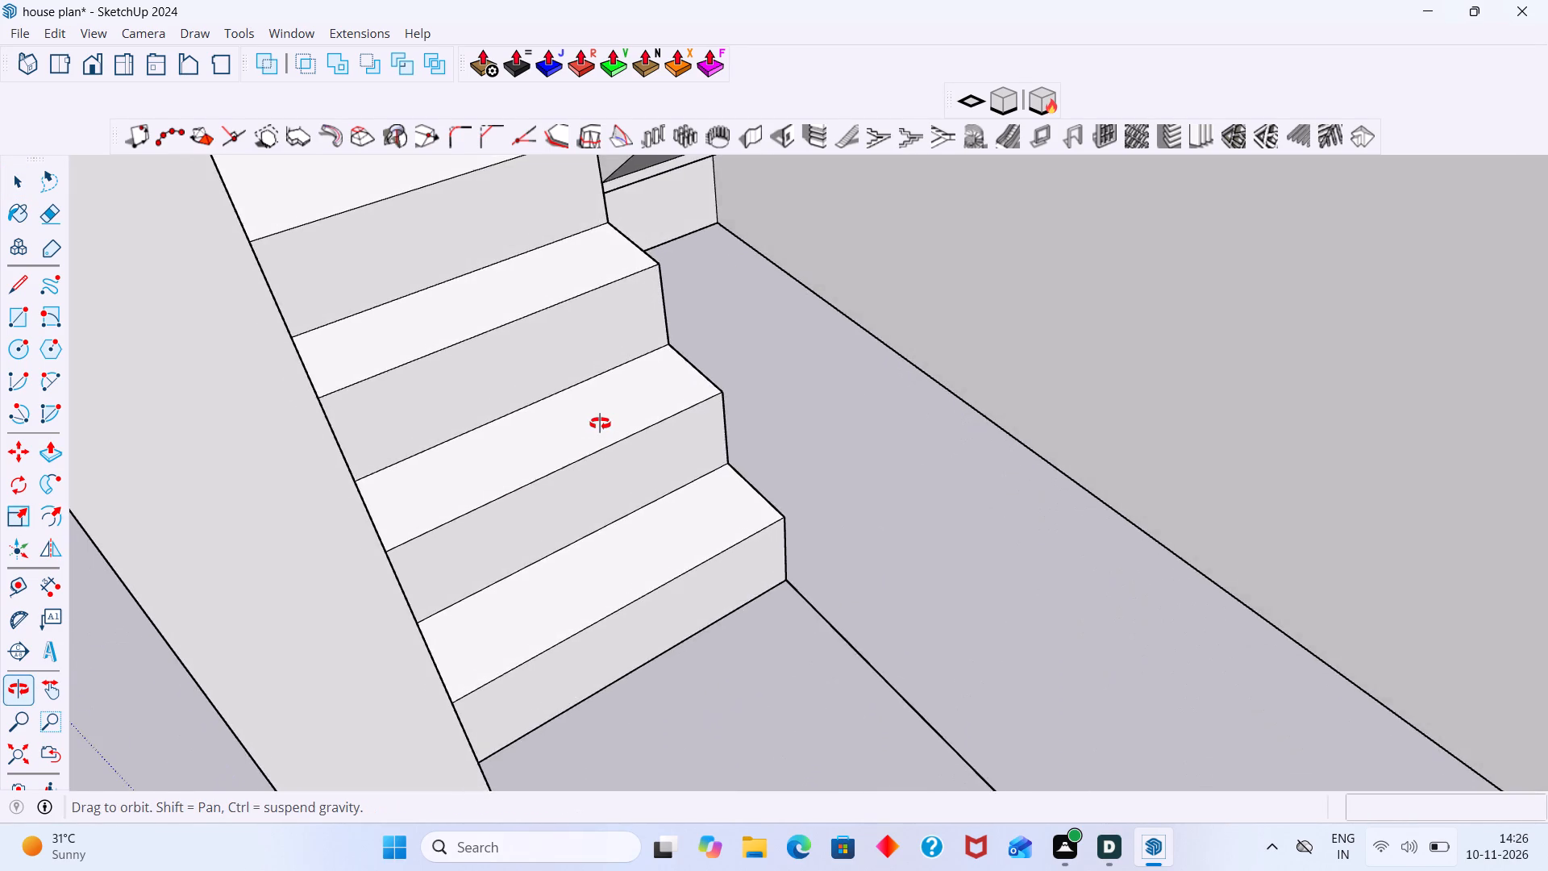
pyautogui.moveTo(600, 423); pyautogui.dragTo(512, 443, button='middle')
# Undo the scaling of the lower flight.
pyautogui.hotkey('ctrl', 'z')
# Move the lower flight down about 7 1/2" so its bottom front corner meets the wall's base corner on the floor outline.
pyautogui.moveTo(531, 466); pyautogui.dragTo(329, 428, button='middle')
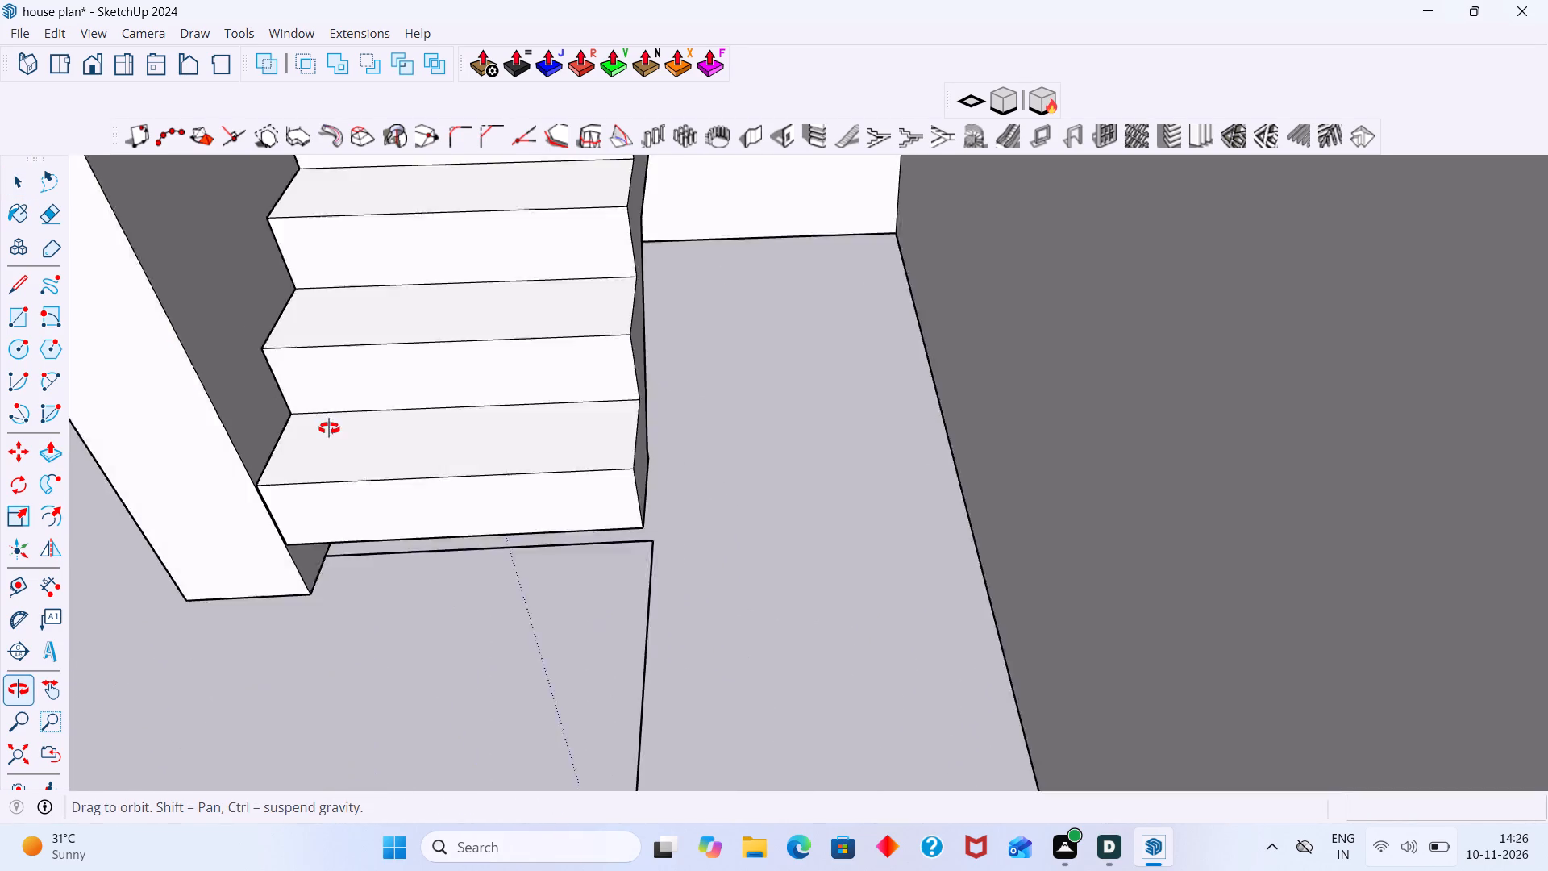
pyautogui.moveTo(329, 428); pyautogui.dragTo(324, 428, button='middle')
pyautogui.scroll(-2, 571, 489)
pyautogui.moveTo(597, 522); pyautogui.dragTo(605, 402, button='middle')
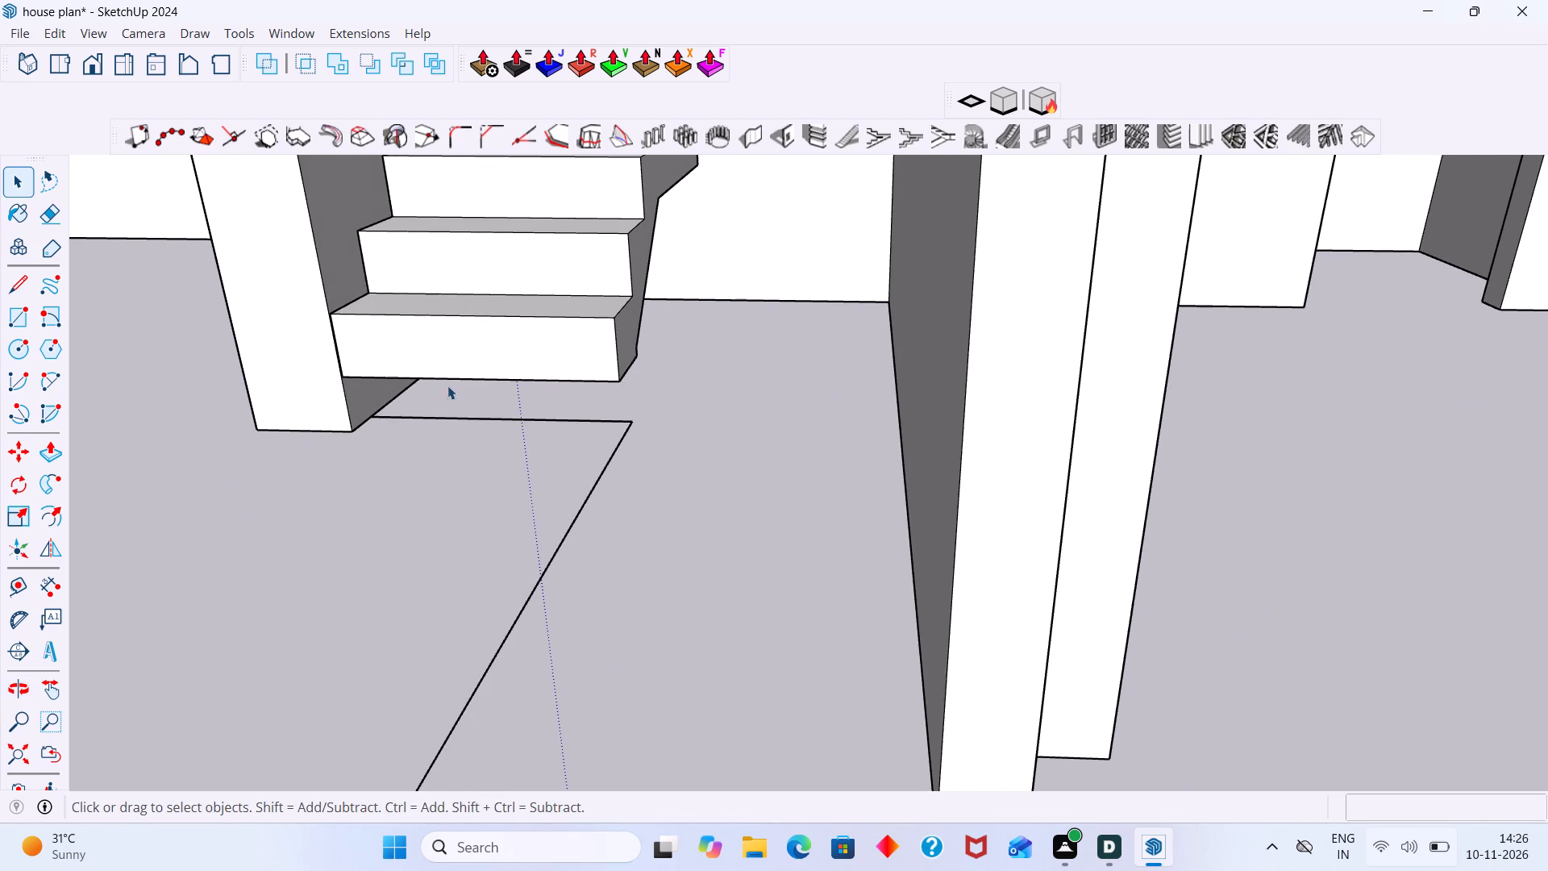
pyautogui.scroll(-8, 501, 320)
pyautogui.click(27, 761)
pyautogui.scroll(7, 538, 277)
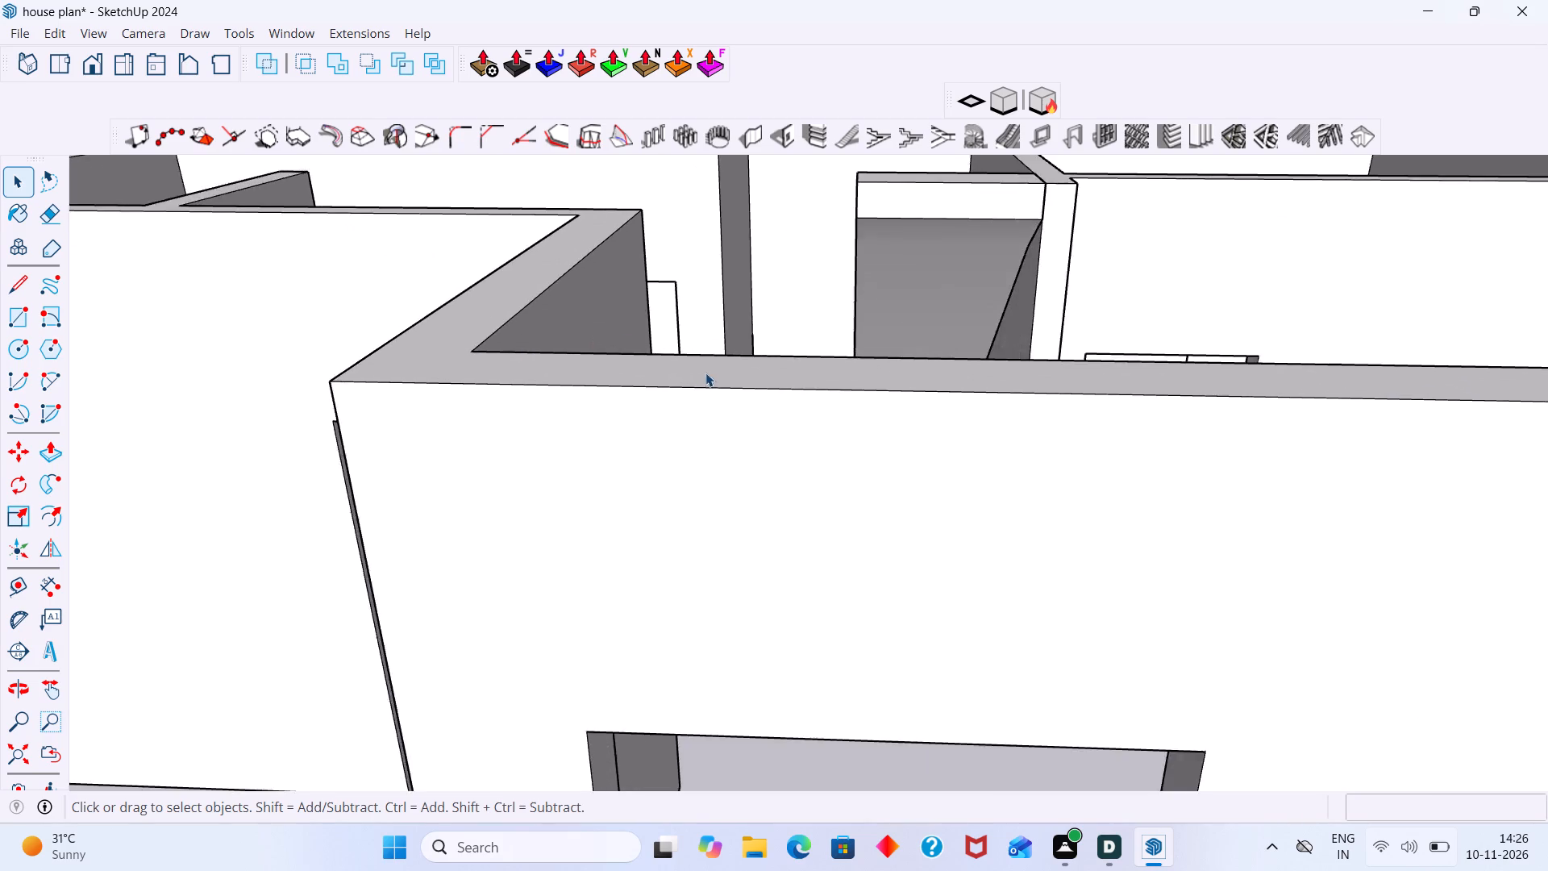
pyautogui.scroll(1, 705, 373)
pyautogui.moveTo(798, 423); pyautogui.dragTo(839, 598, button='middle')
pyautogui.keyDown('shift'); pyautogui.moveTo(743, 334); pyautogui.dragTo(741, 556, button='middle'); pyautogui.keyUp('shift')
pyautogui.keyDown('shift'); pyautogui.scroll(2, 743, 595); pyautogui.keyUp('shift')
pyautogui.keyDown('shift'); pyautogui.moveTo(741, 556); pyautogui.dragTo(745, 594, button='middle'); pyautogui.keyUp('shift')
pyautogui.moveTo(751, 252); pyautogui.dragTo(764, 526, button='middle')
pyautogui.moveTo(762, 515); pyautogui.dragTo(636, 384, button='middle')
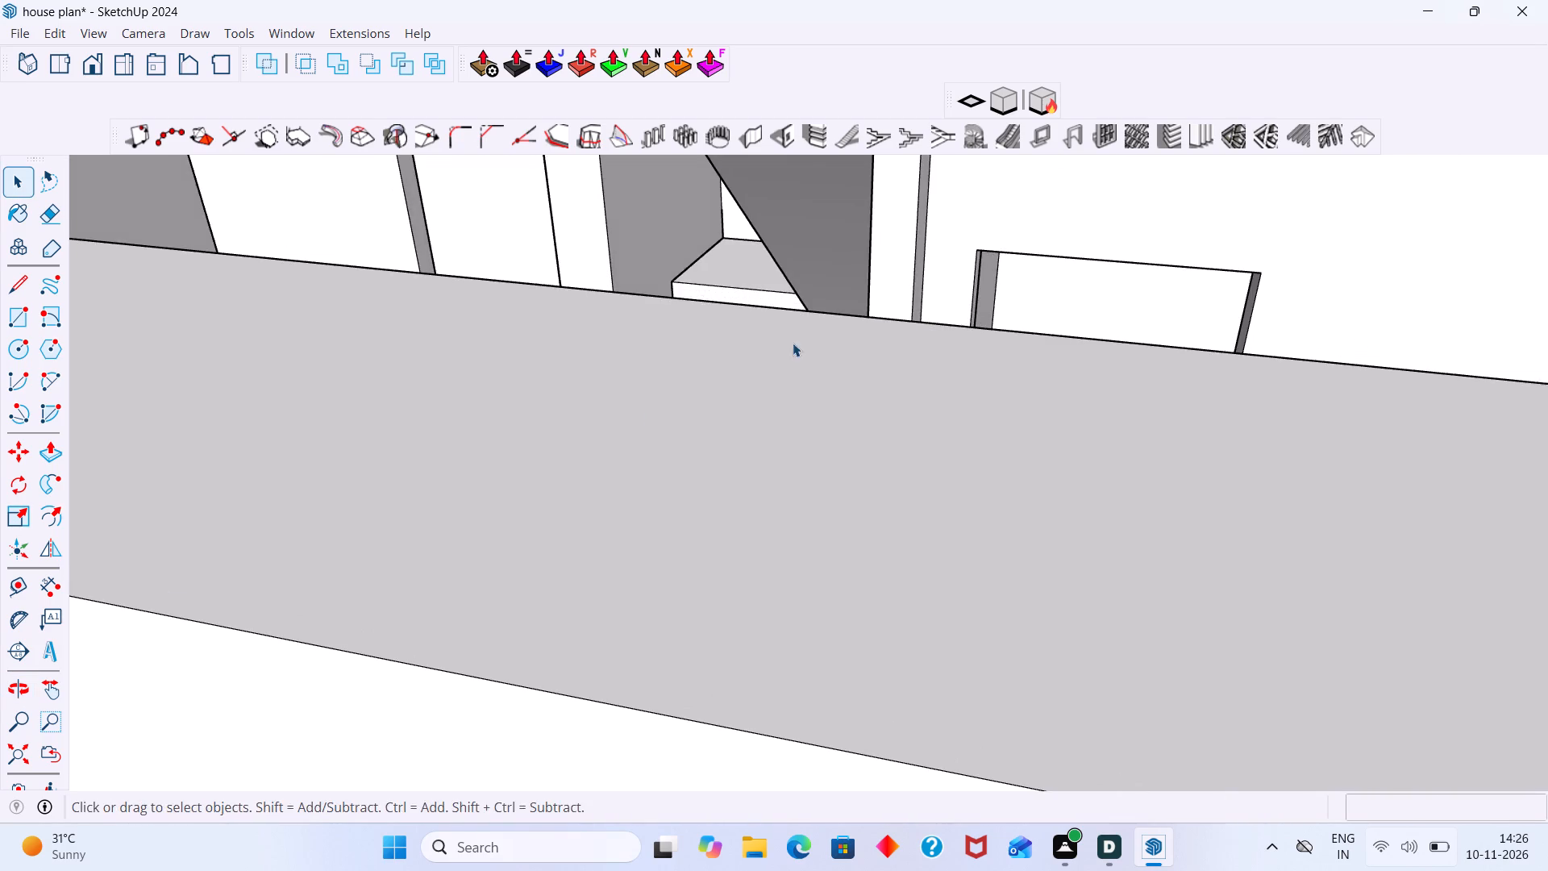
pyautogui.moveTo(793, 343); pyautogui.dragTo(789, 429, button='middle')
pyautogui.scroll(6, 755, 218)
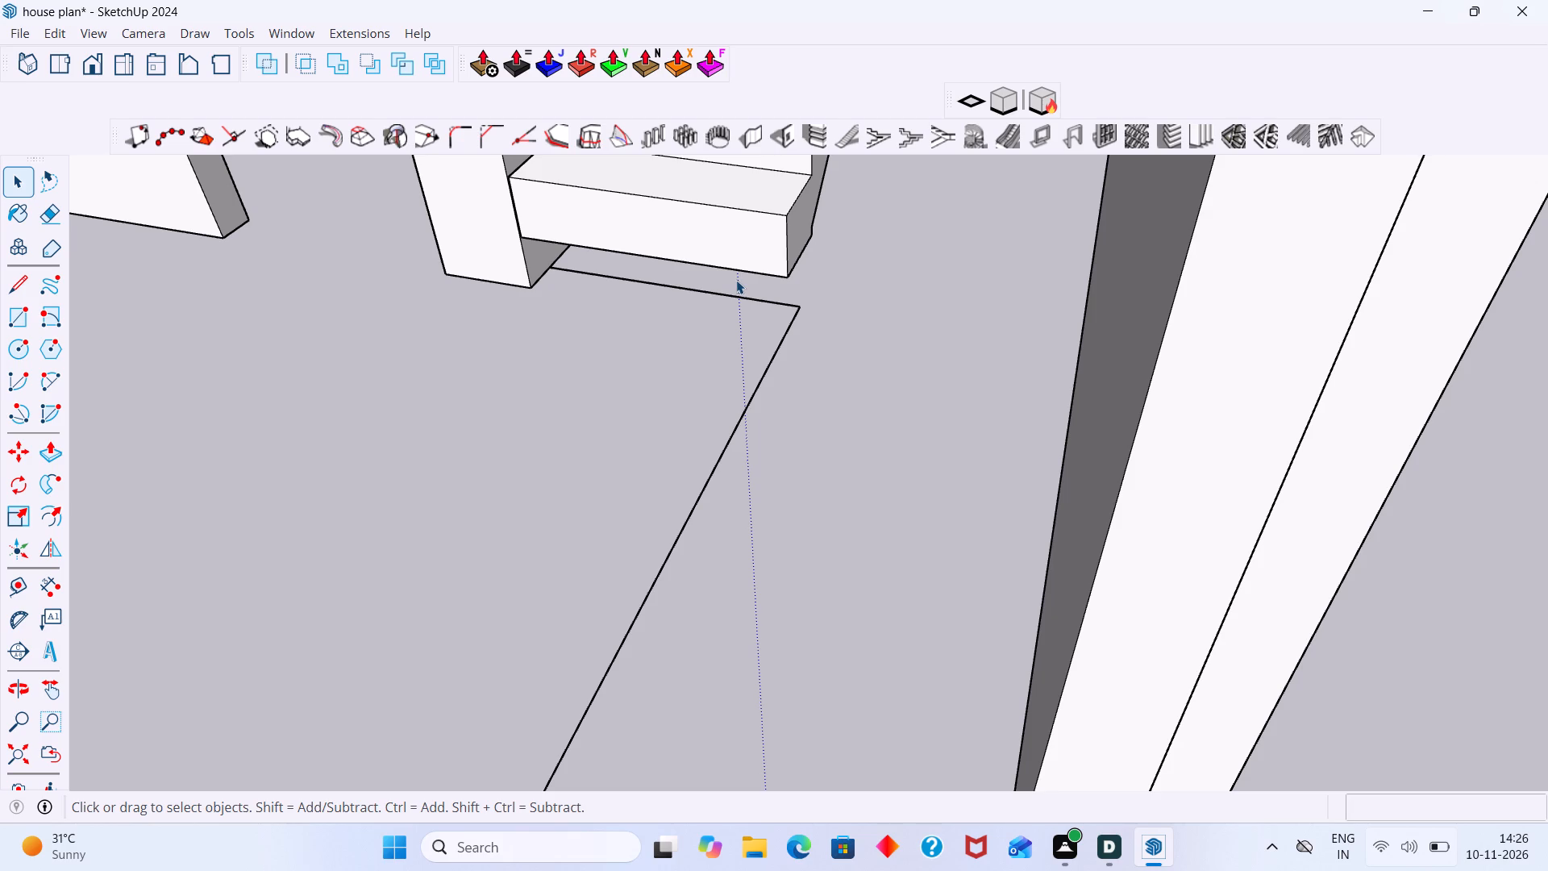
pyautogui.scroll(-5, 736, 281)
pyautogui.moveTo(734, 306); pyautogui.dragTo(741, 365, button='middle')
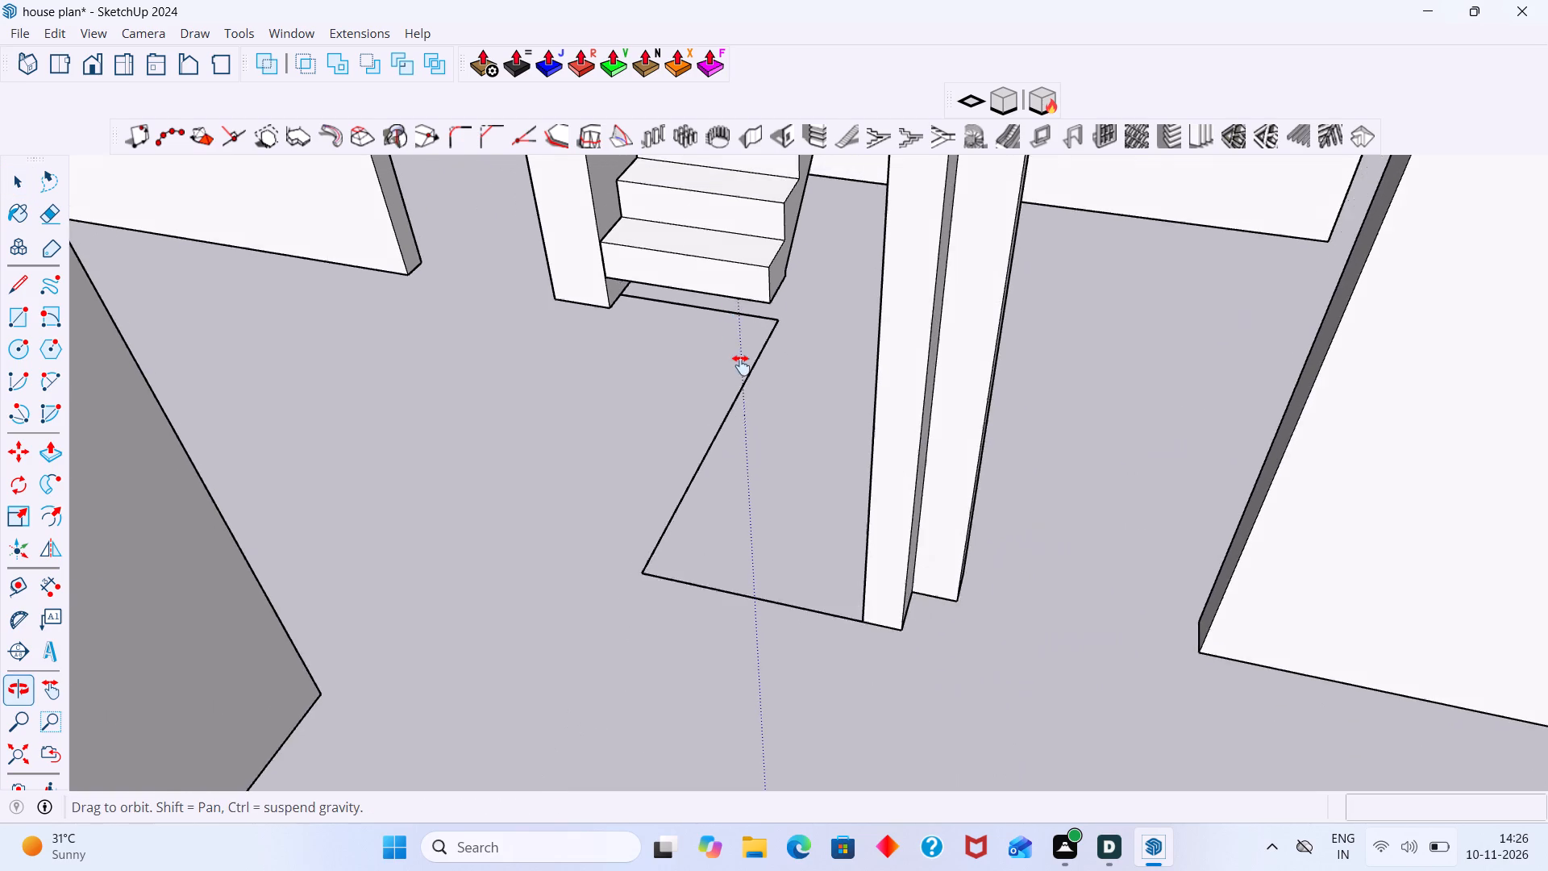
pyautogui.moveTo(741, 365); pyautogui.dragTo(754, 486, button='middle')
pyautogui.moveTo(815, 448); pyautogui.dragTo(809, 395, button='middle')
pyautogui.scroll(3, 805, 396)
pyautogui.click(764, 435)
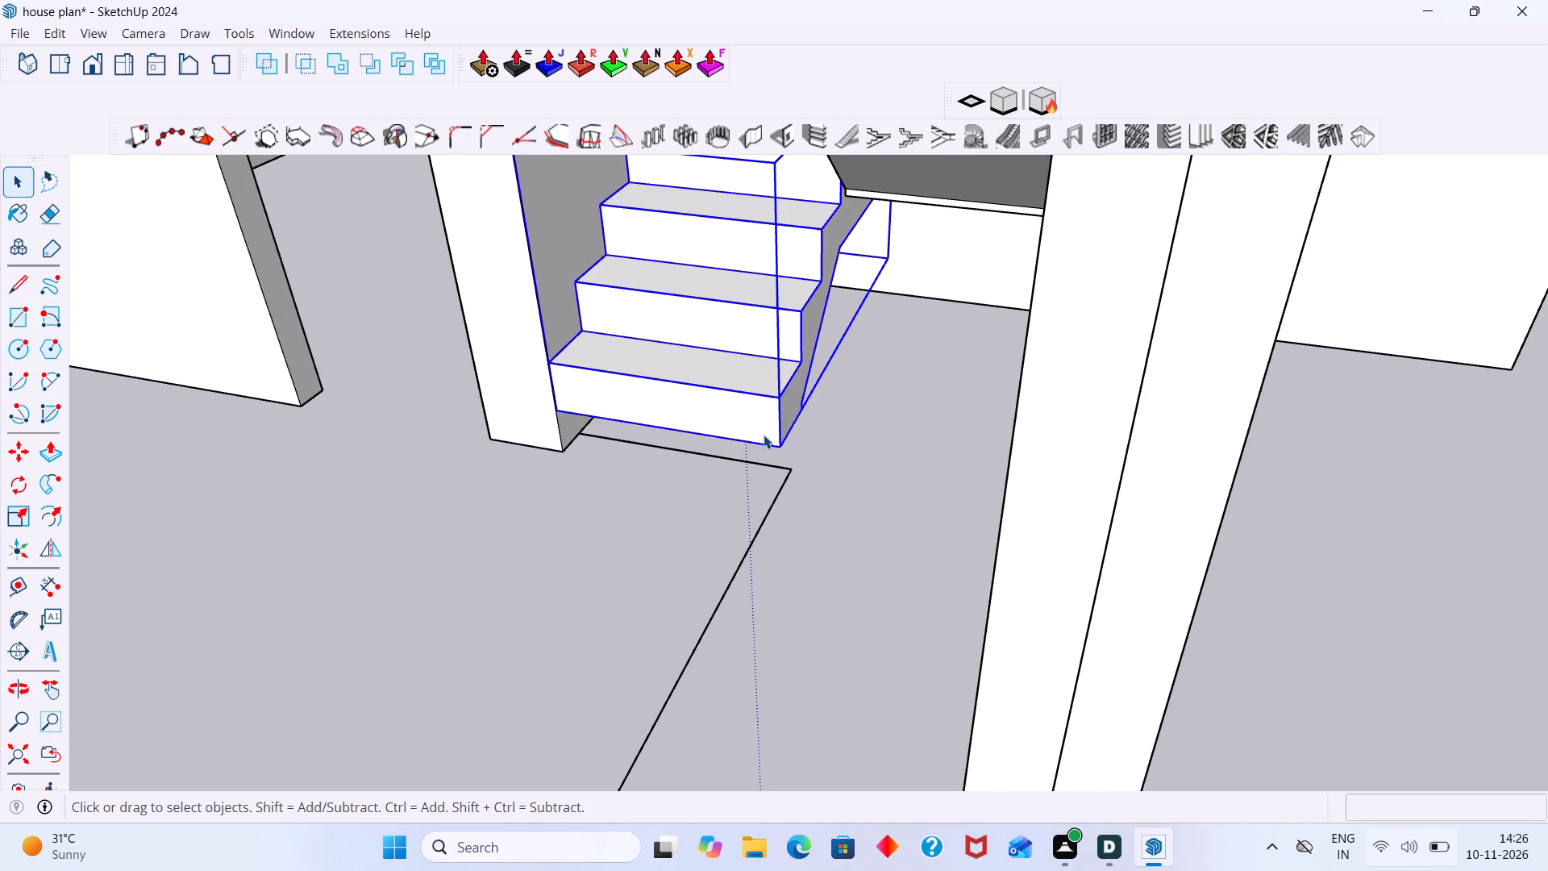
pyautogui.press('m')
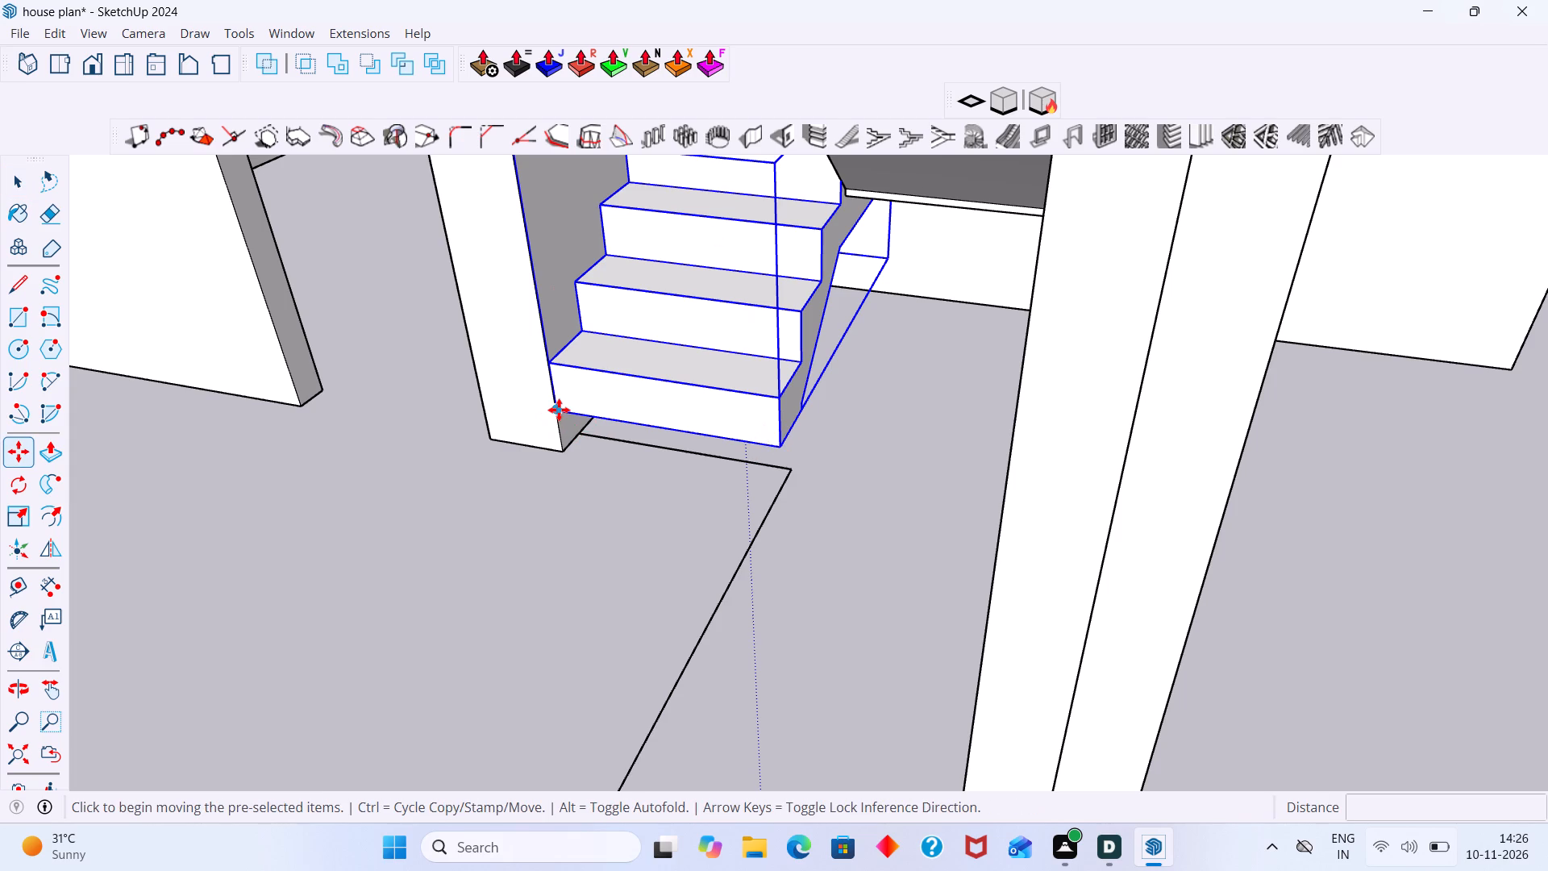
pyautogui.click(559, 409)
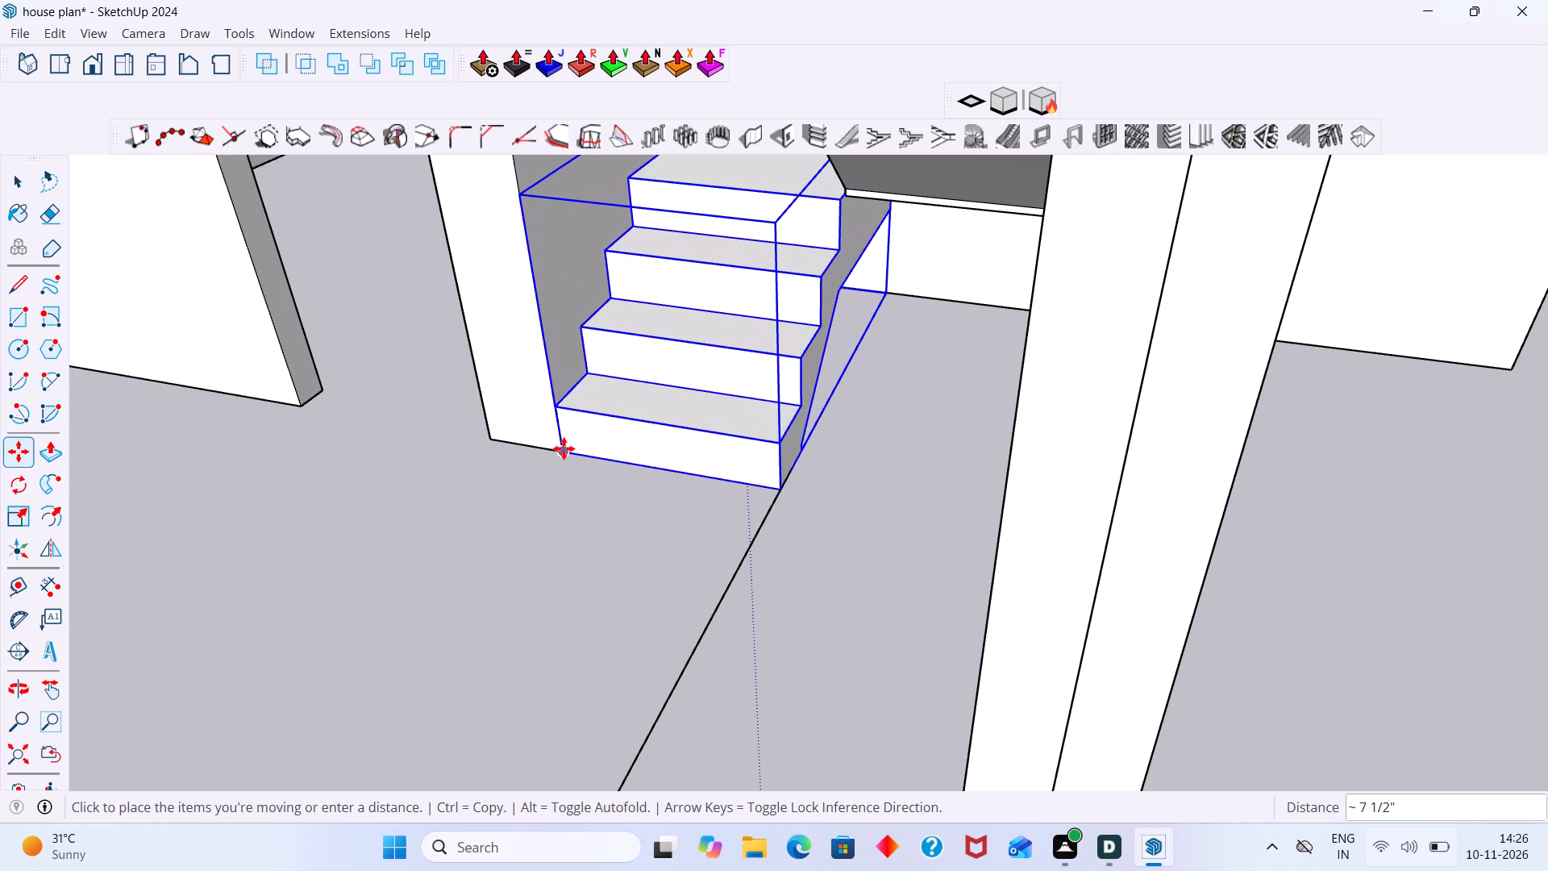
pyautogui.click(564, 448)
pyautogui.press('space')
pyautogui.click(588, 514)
# Move the upper flight down about 7" so the back corner of its lowest tread meets the lower flight's landing corner.
pyautogui.moveTo(664, 500); pyautogui.dragTo(843, 507, button='middle')
pyautogui.scroll(-6, 843, 506)
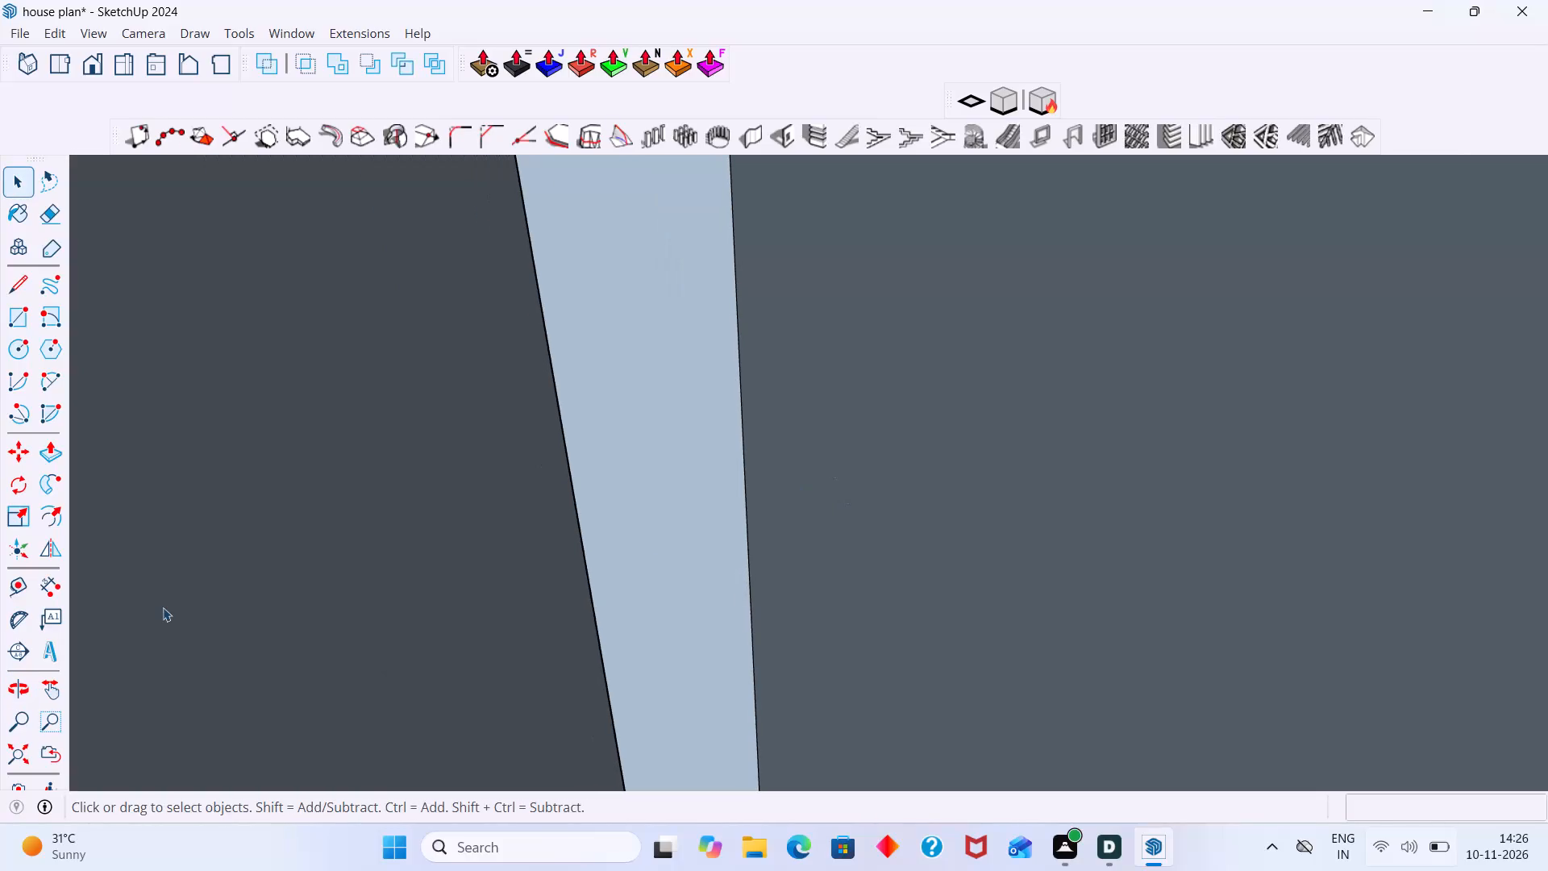
pyautogui.click(19, 752)
pyautogui.scroll(11, 807, 322)
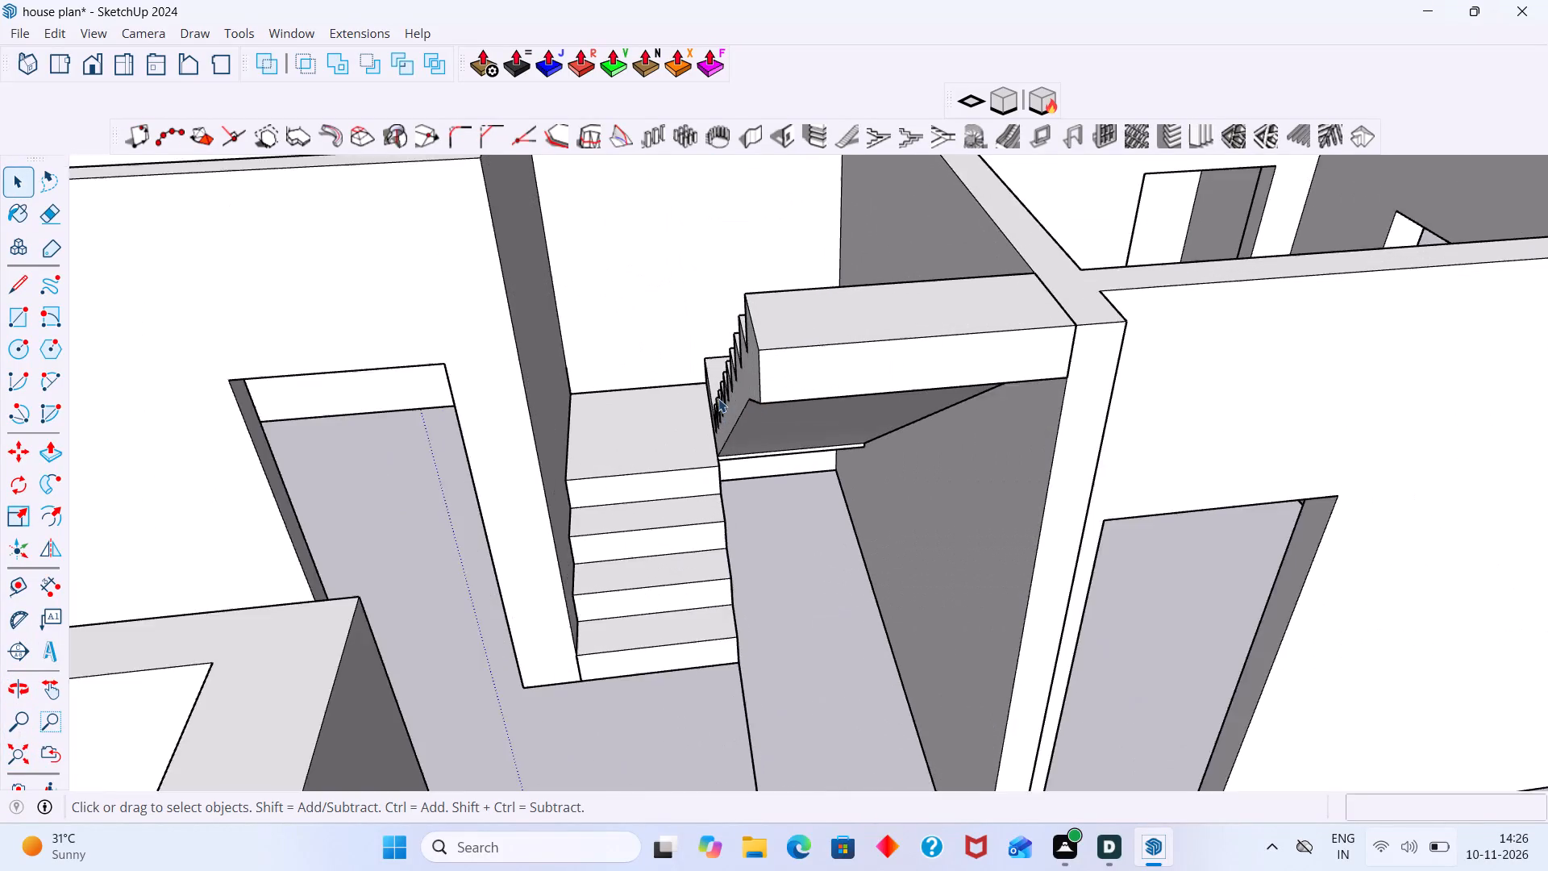
pyautogui.scroll(11, 718, 398)
pyautogui.moveTo(697, 407); pyautogui.dragTo(804, 391, button='middle')
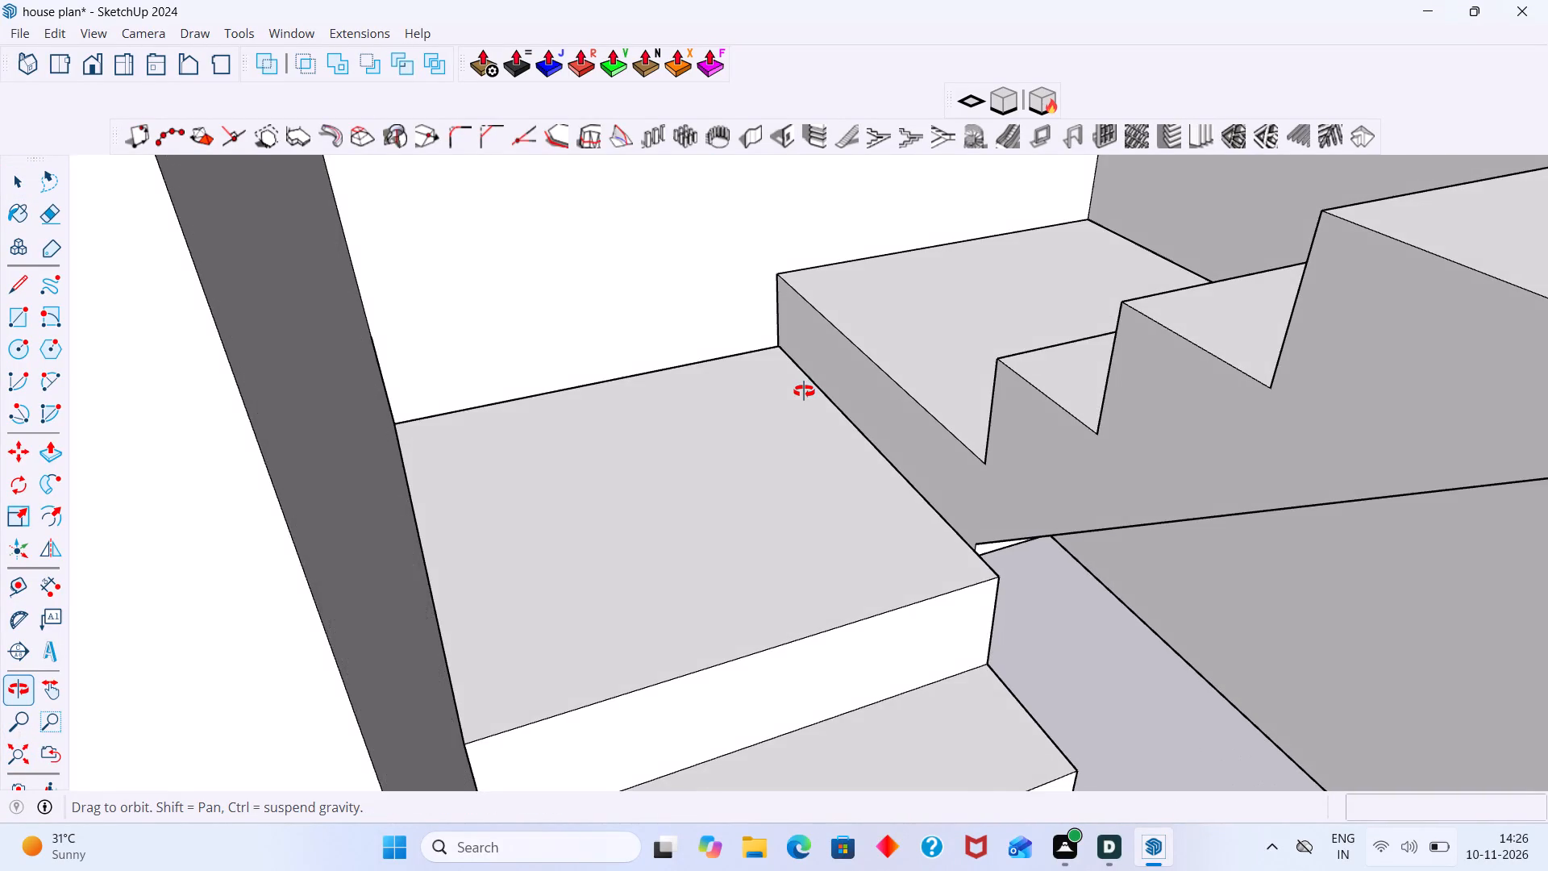
pyautogui.moveTo(804, 391); pyautogui.dragTo(799, 394, button='middle')
pyautogui.scroll(3, 876, 440)
pyautogui.click(912, 453)
pyautogui.press('m')
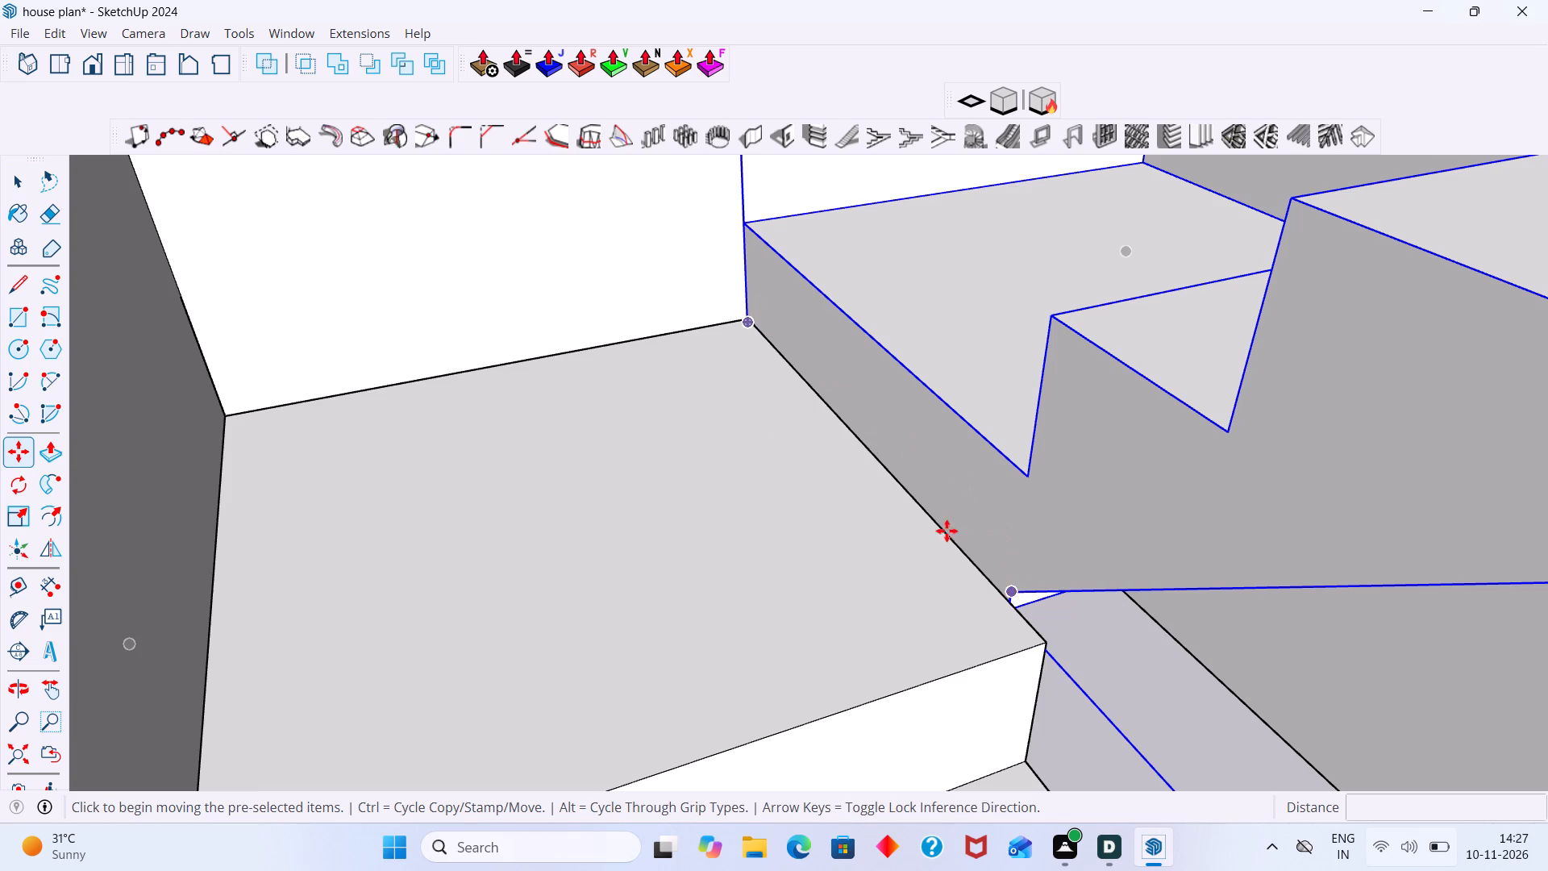
pyautogui.click(746, 319)
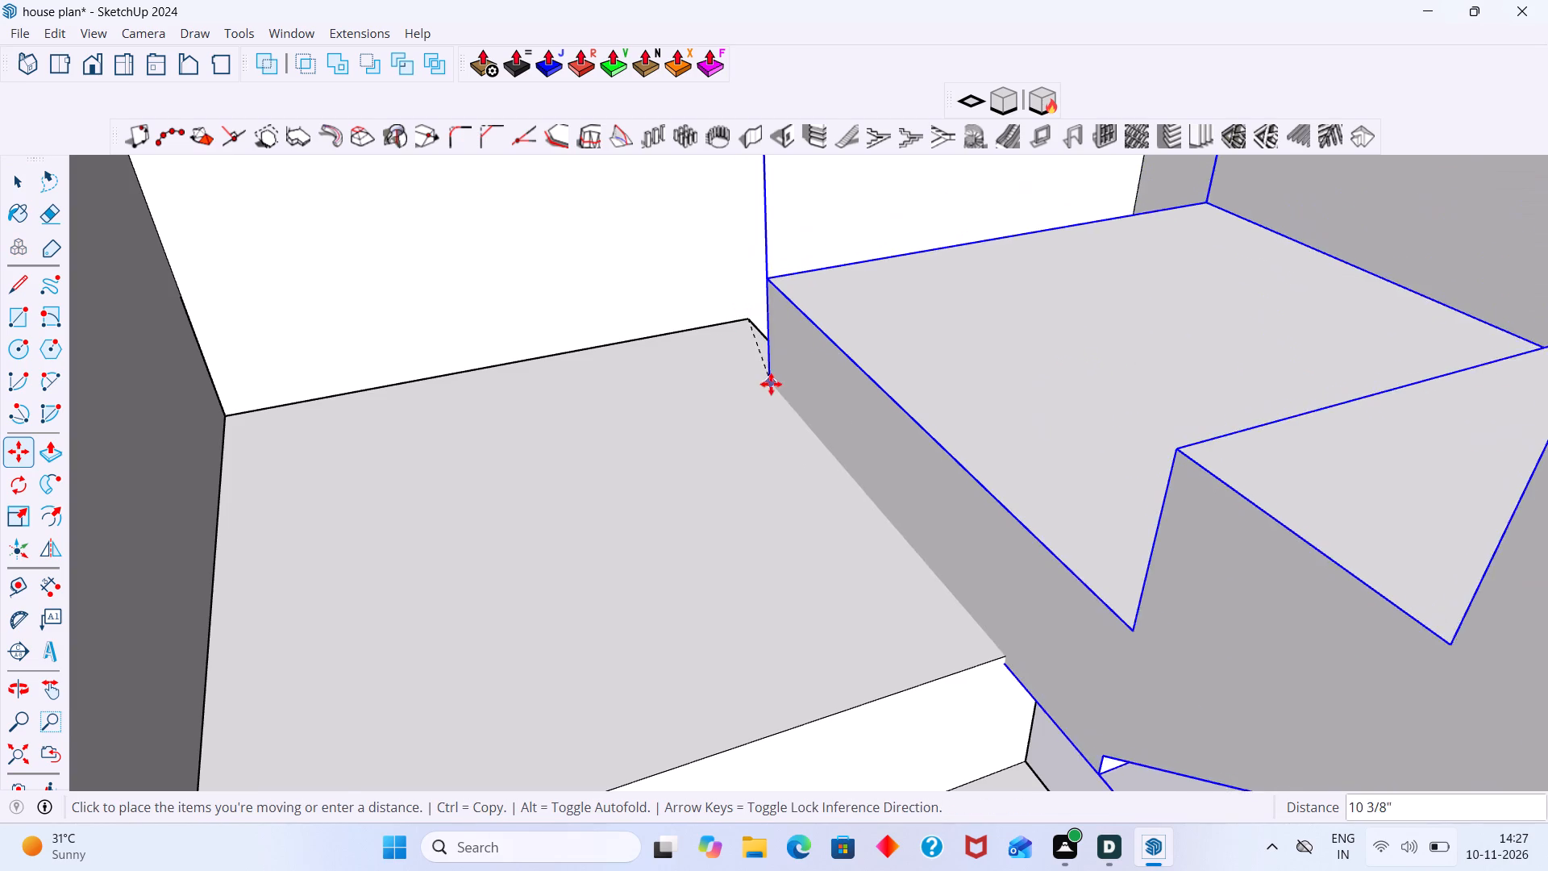
pyautogui.press('Escape')
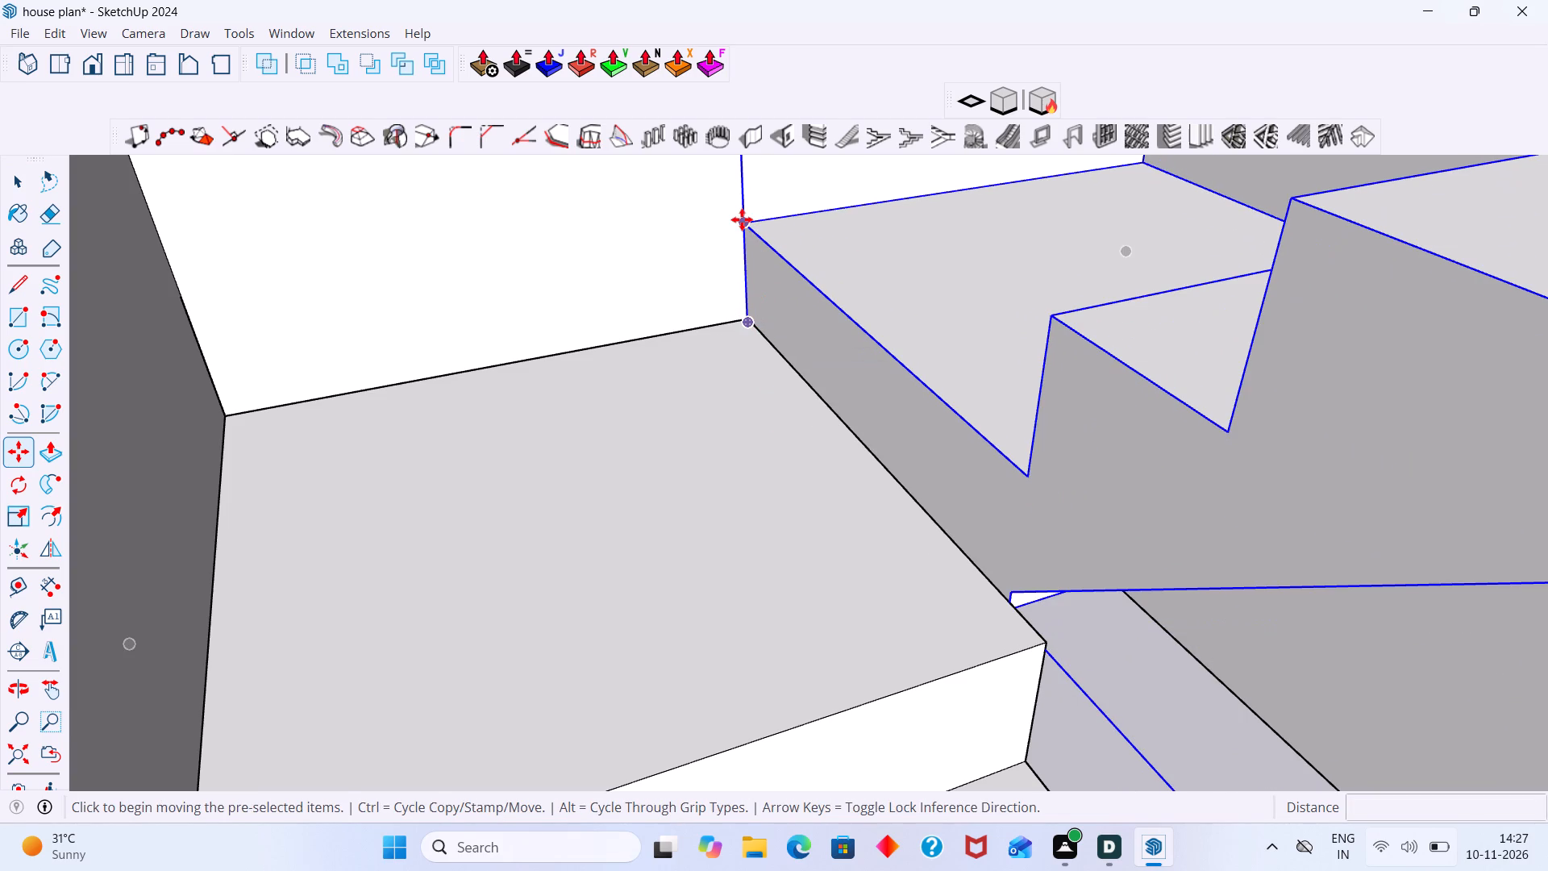
pyautogui.click(741, 219)
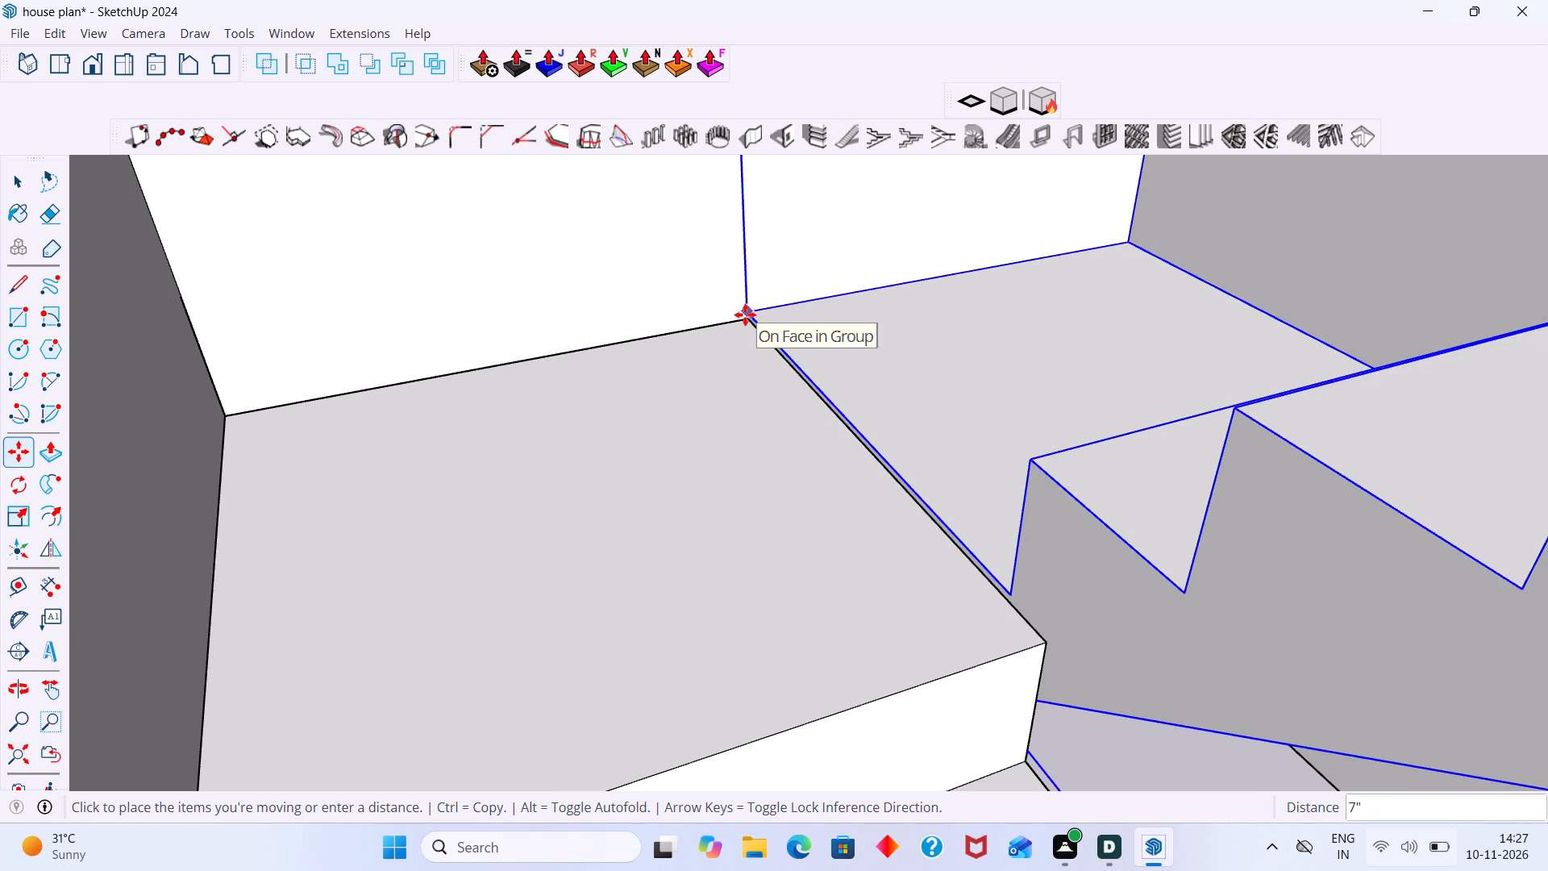
pyautogui.scroll(1, 745, 317)
pyautogui.click(745, 317)
pyautogui.press('space')
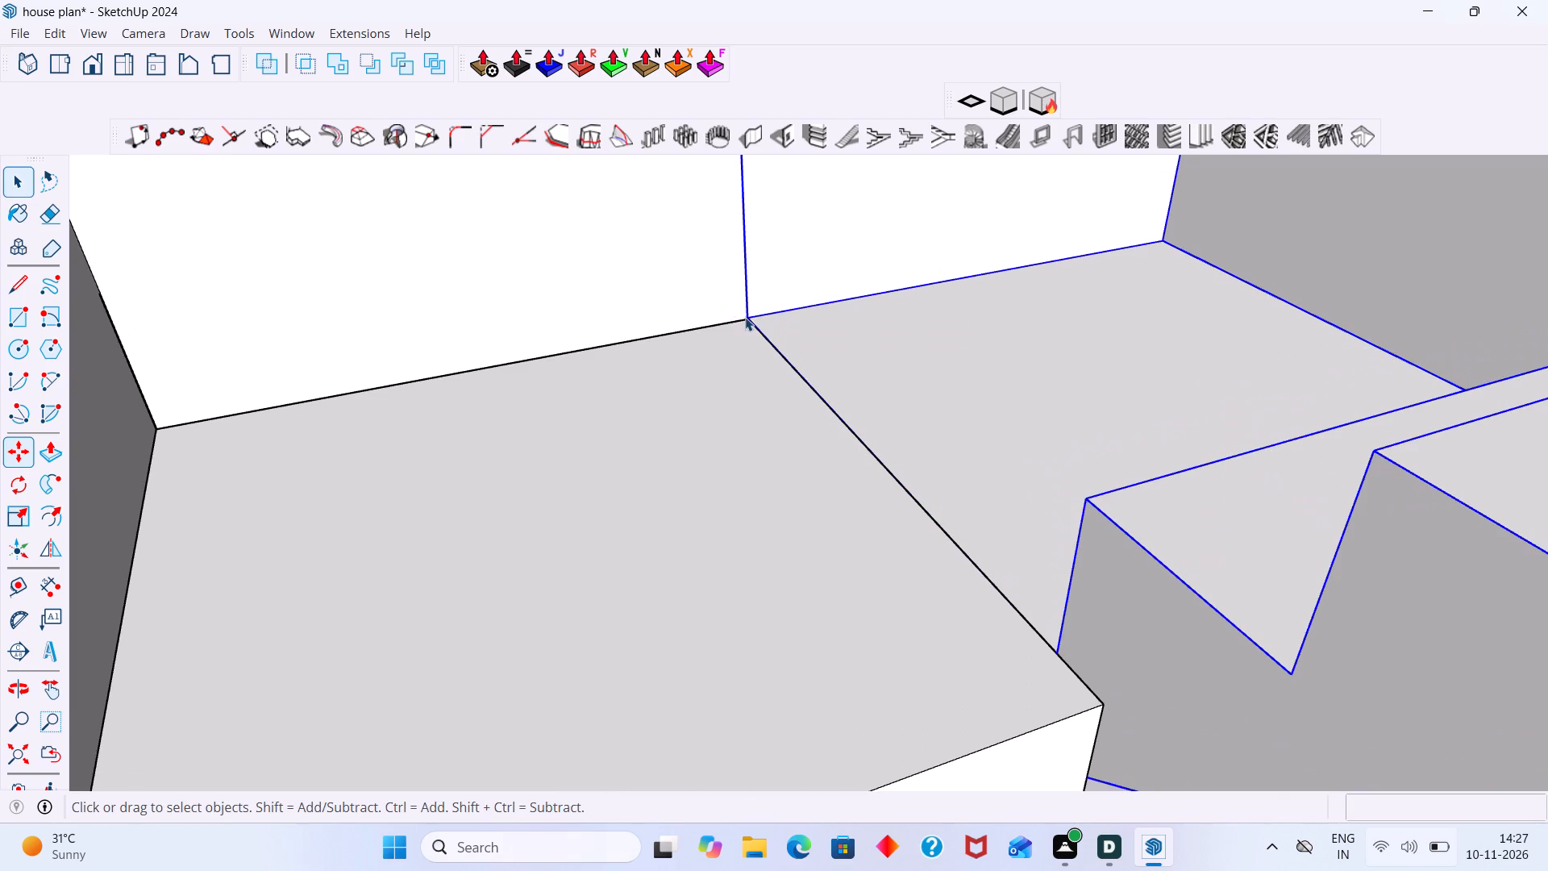
pyautogui.scroll(-18, 772, 343)
pyautogui.scroll(-3, 804, 373)
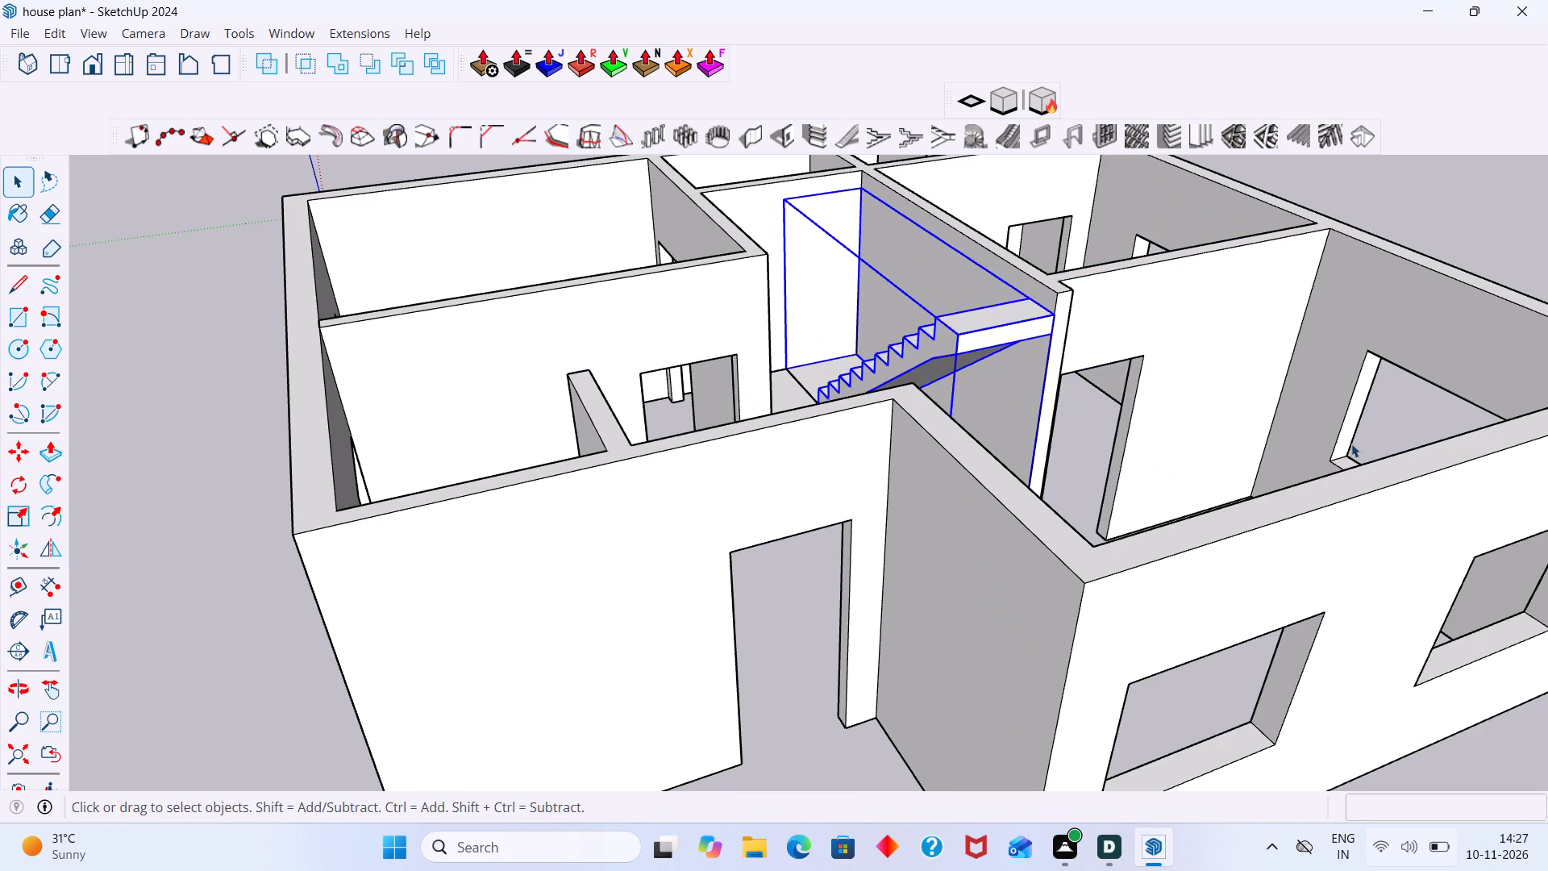
pyautogui.click(1466, 253)
# Examine how the staircase's flights meet each other, the landing and the surrounding wall tops from several sides.
pyautogui.scroll(5, 988, 365)
pyautogui.moveTo(1025, 320); pyautogui.dragTo(1136, 357, button='middle')
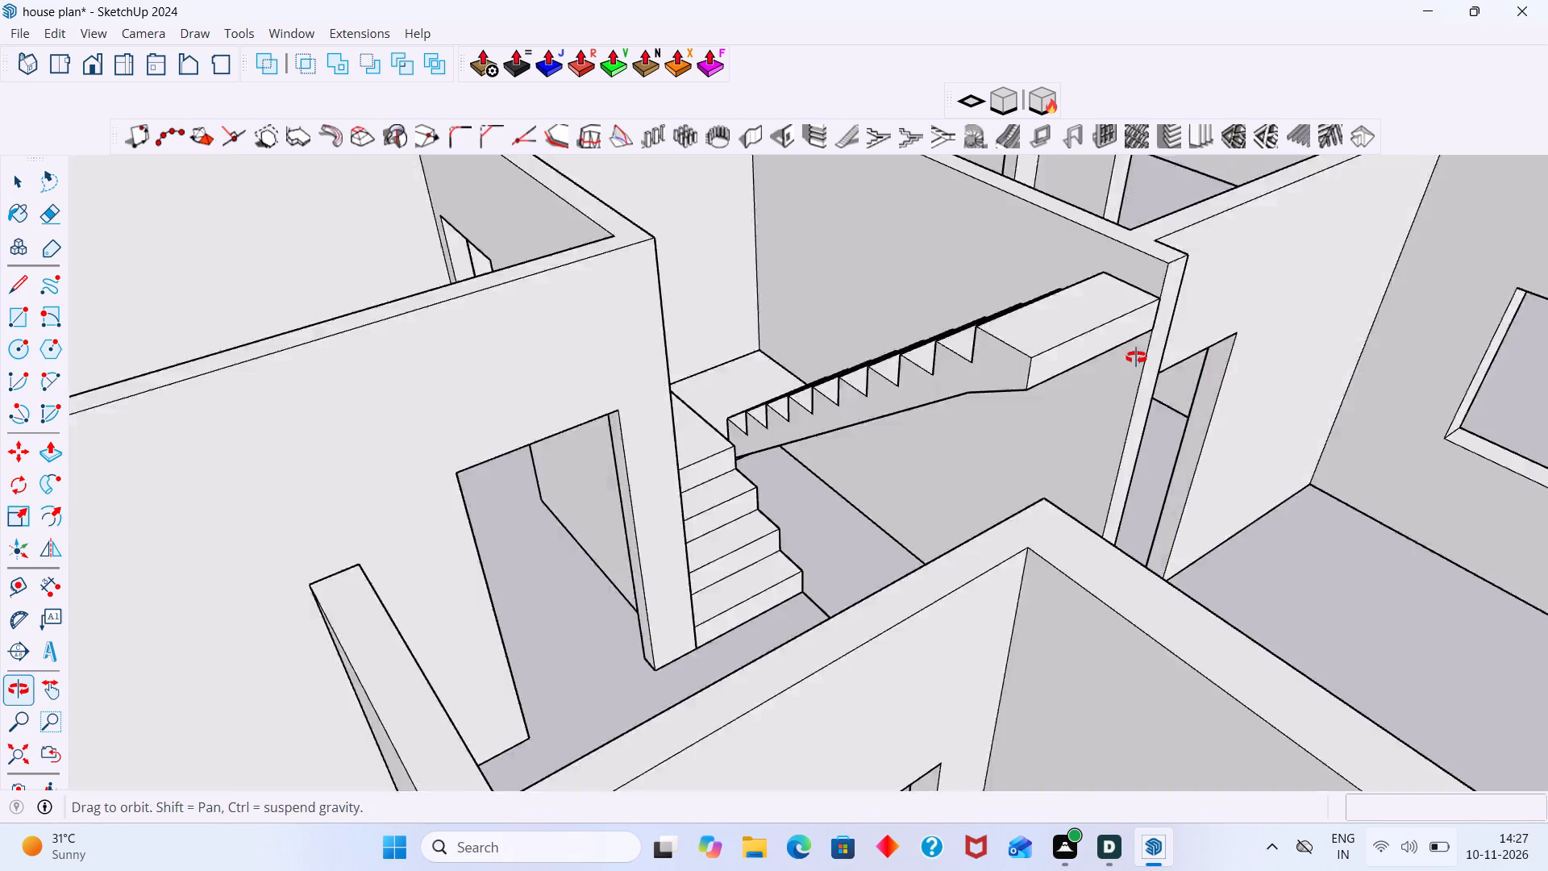
pyautogui.moveTo(1136, 357); pyautogui.dragTo(1295, 406, button='middle')
pyautogui.scroll(-2, 1249, 402)
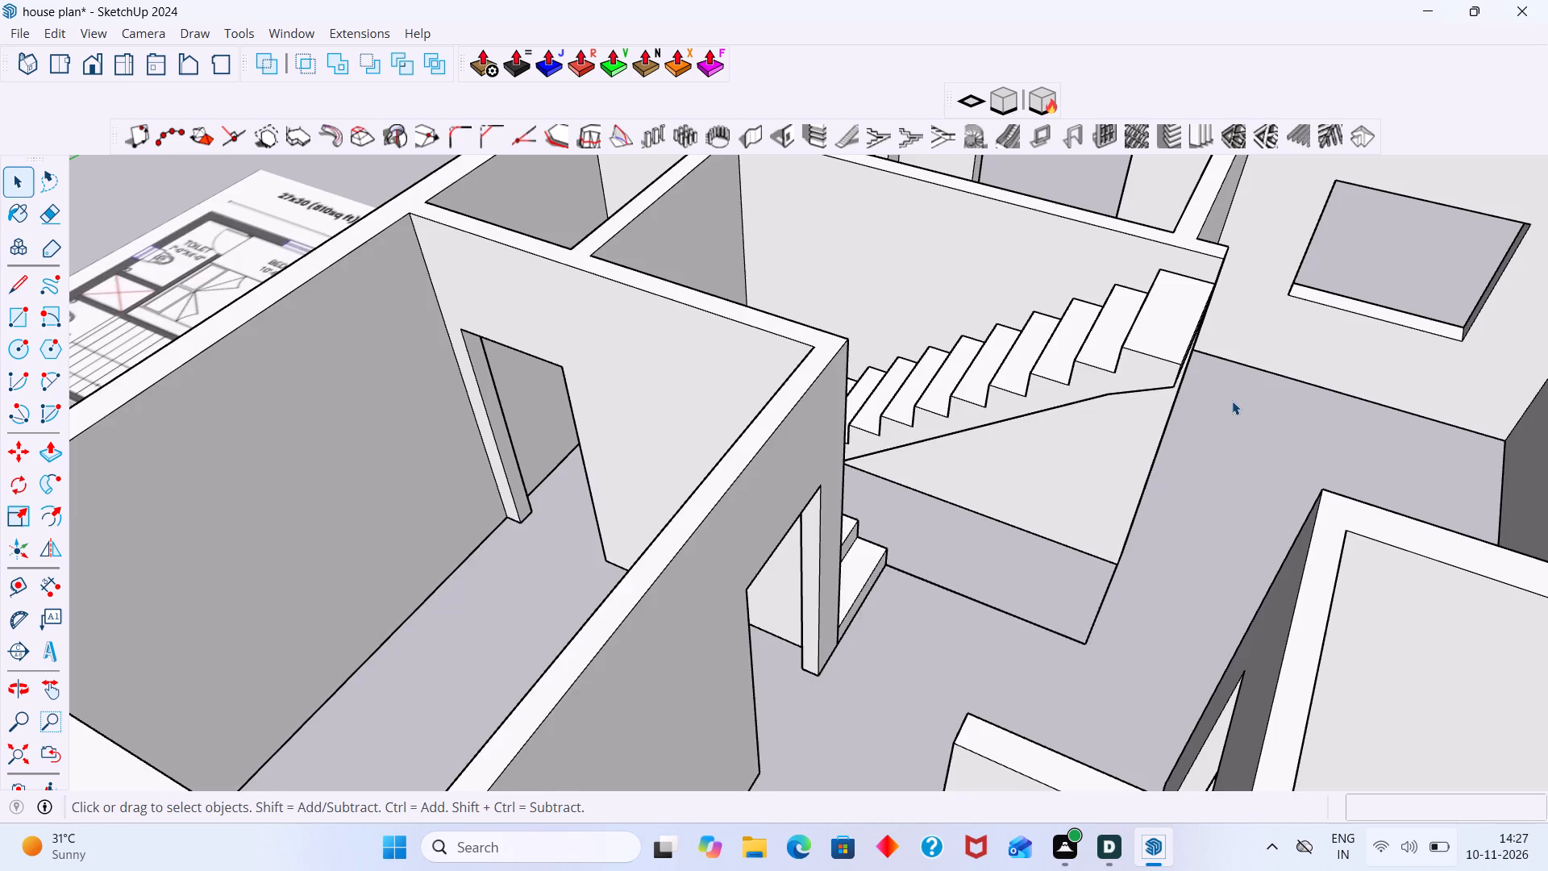
pyautogui.scroll(-2, 1229, 401)
pyautogui.keyDown('shift'); pyautogui.moveTo(1217, 391); pyautogui.dragTo(1209, 393, button='middle'); pyautogui.keyUp('shift')
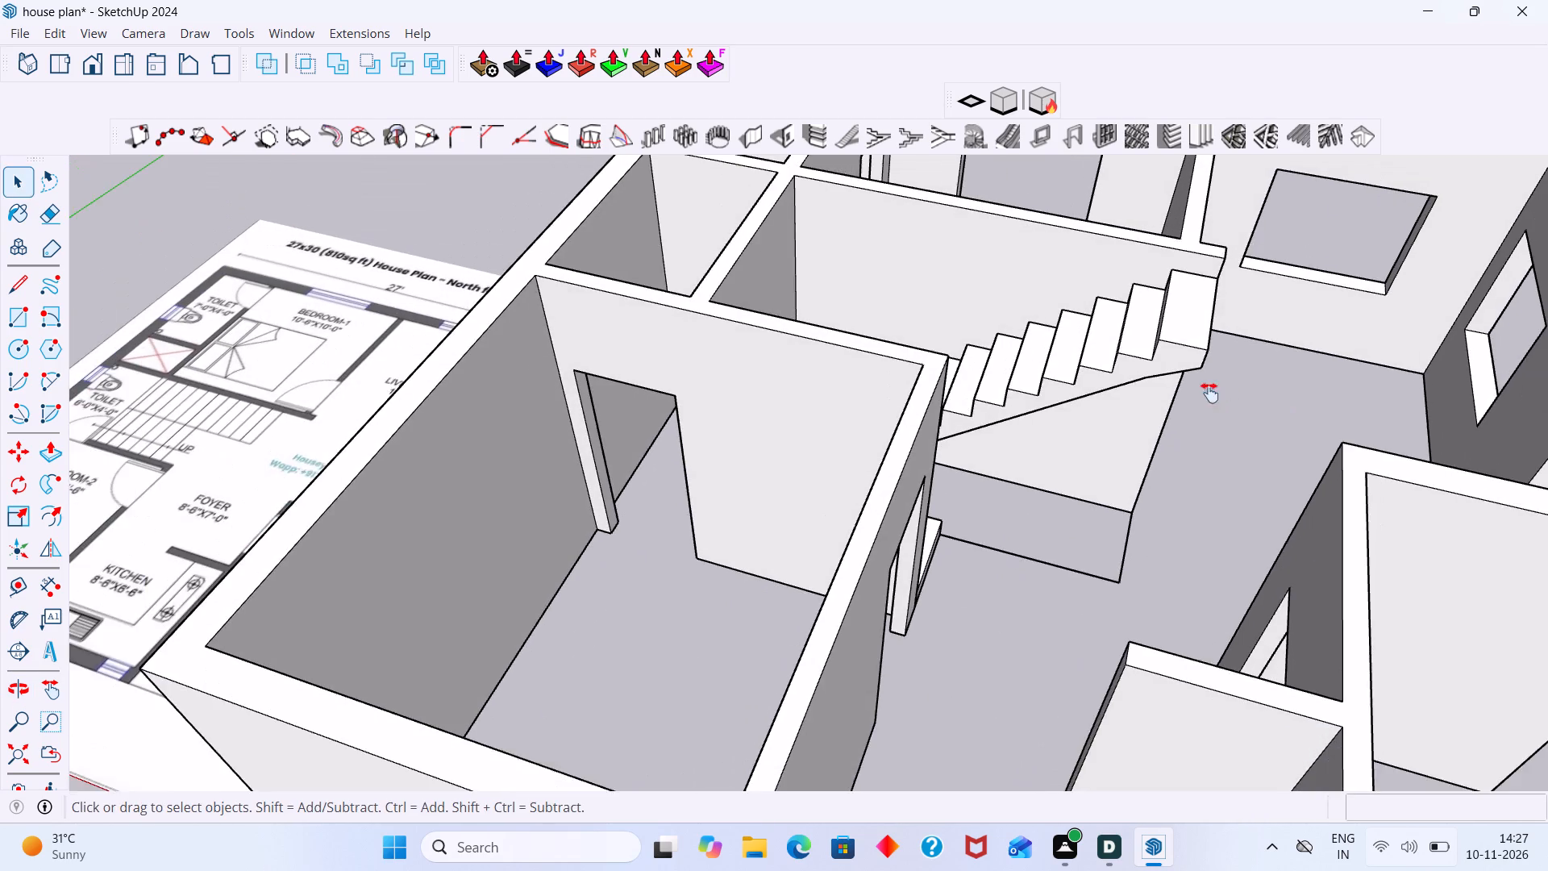
pyautogui.keyDown('shift'); pyautogui.moveTo(1209, 393); pyautogui.dragTo(1061, 524, button='middle'); pyautogui.keyUp('shift')
pyautogui.scroll(6, 1098, 380)
pyautogui.moveTo(1104, 402); pyautogui.dragTo(1198, 385, button='middle')
pyautogui.keyDown('shift'); pyautogui.moveTo(1198, 384); pyautogui.dragTo(755, 476, button='middle'); pyautogui.keyUp('shift')
pyautogui.moveTo(751, 485); pyautogui.dragTo(1187, 461, button='middle')
pyautogui.scroll(1, 1185, 461)
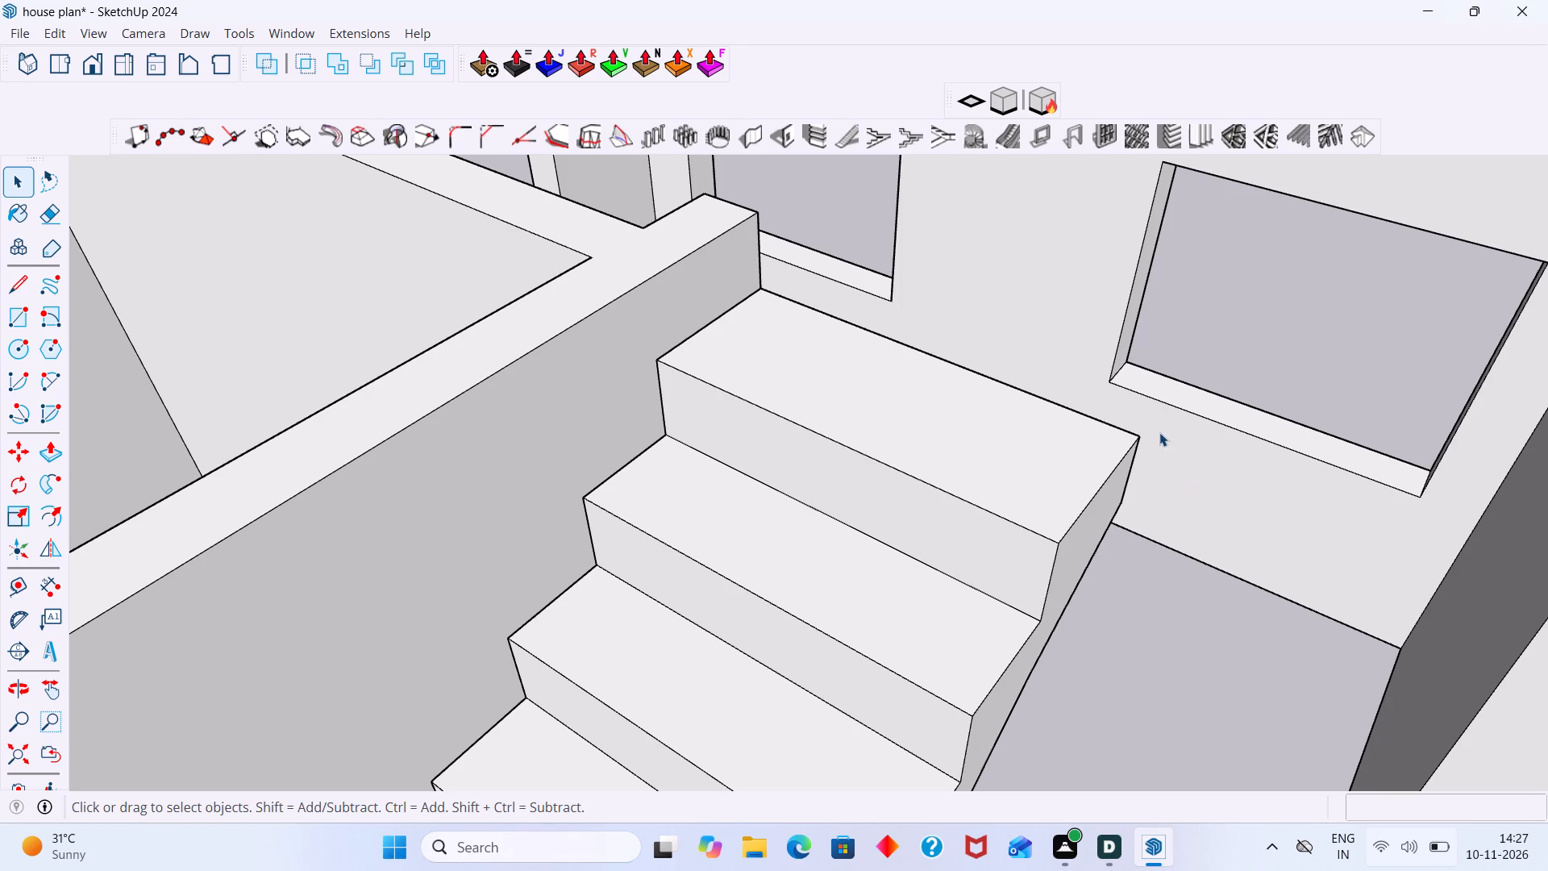
pyautogui.scroll(-12, 989, 455)
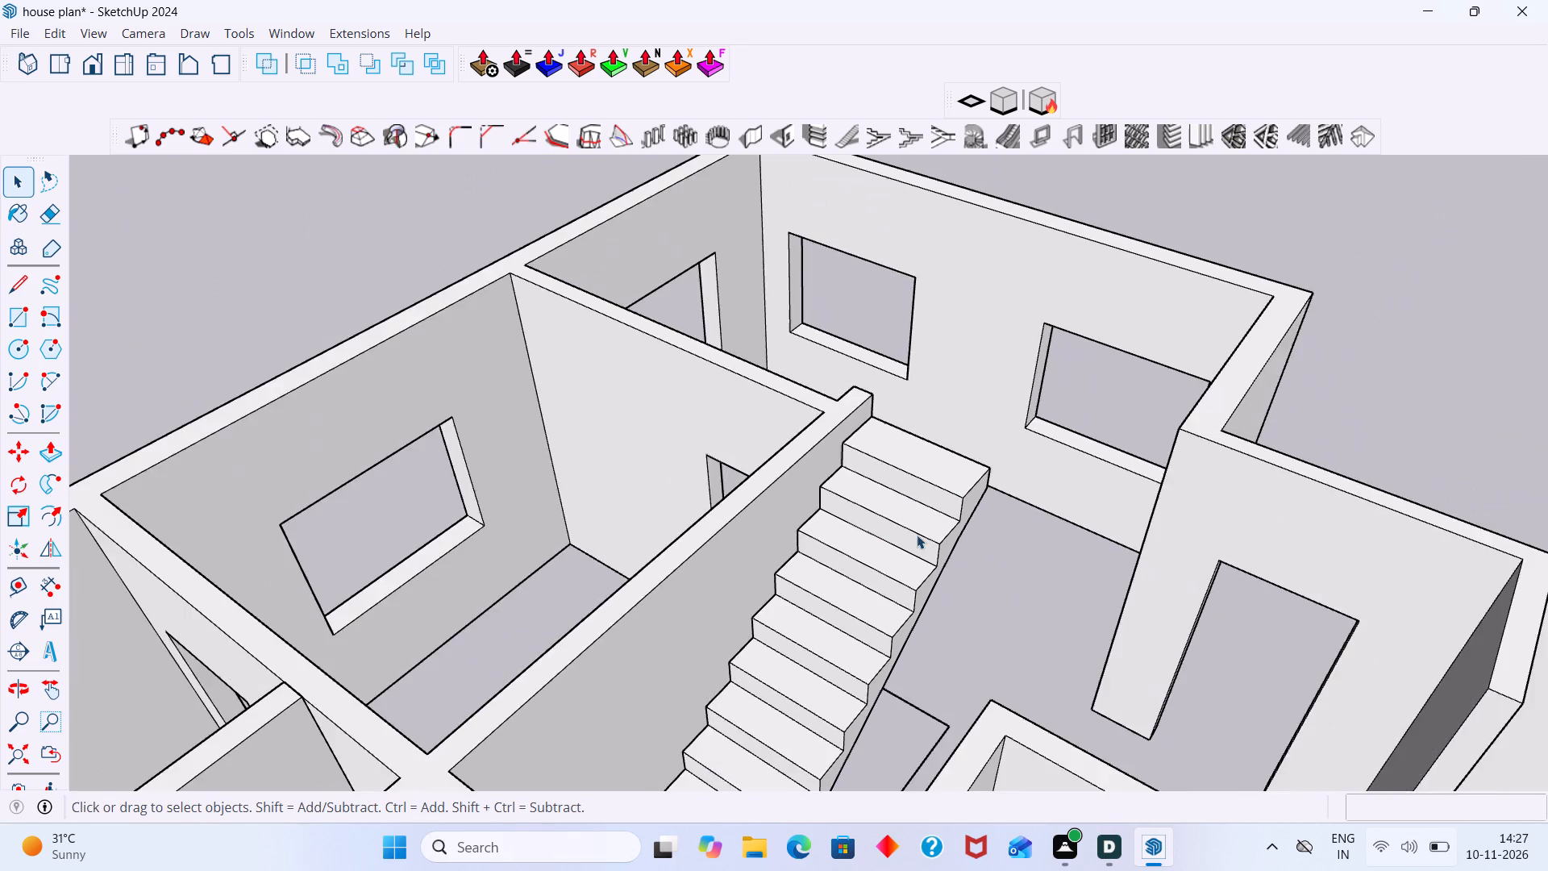
pyautogui.scroll(-2, 917, 535)
pyautogui.moveTo(913, 534); pyautogui.dragTo(222, 523, button='middle')
pyautogui.moveTo(647, 385); pyautogui.dragTo(697, 440, button='middle')
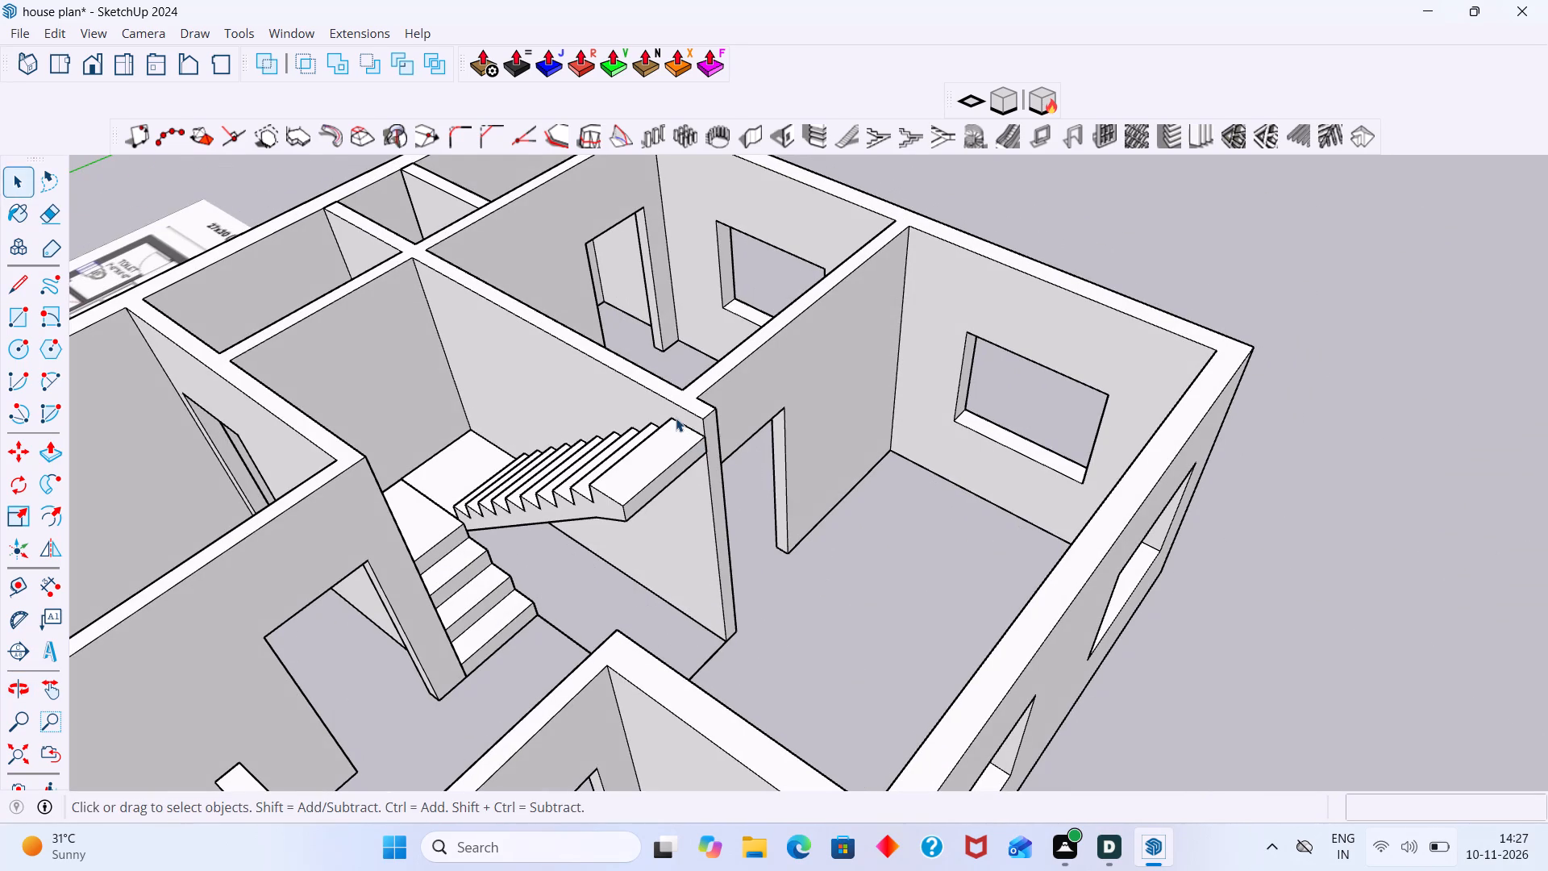
# Draw a 17' 9" by 27' rectangle on the wall tops over the larger part of the house, including the staircase.
pyautogui.press('r')
pyautogui.scroll(-4, 675, 412)
pyautogui.keyDown('shift'); pyautogui.moveTo(705, 431); pyautogui.dragTo(721, 480, button='middle'); pyautogui.keyUp('shift')
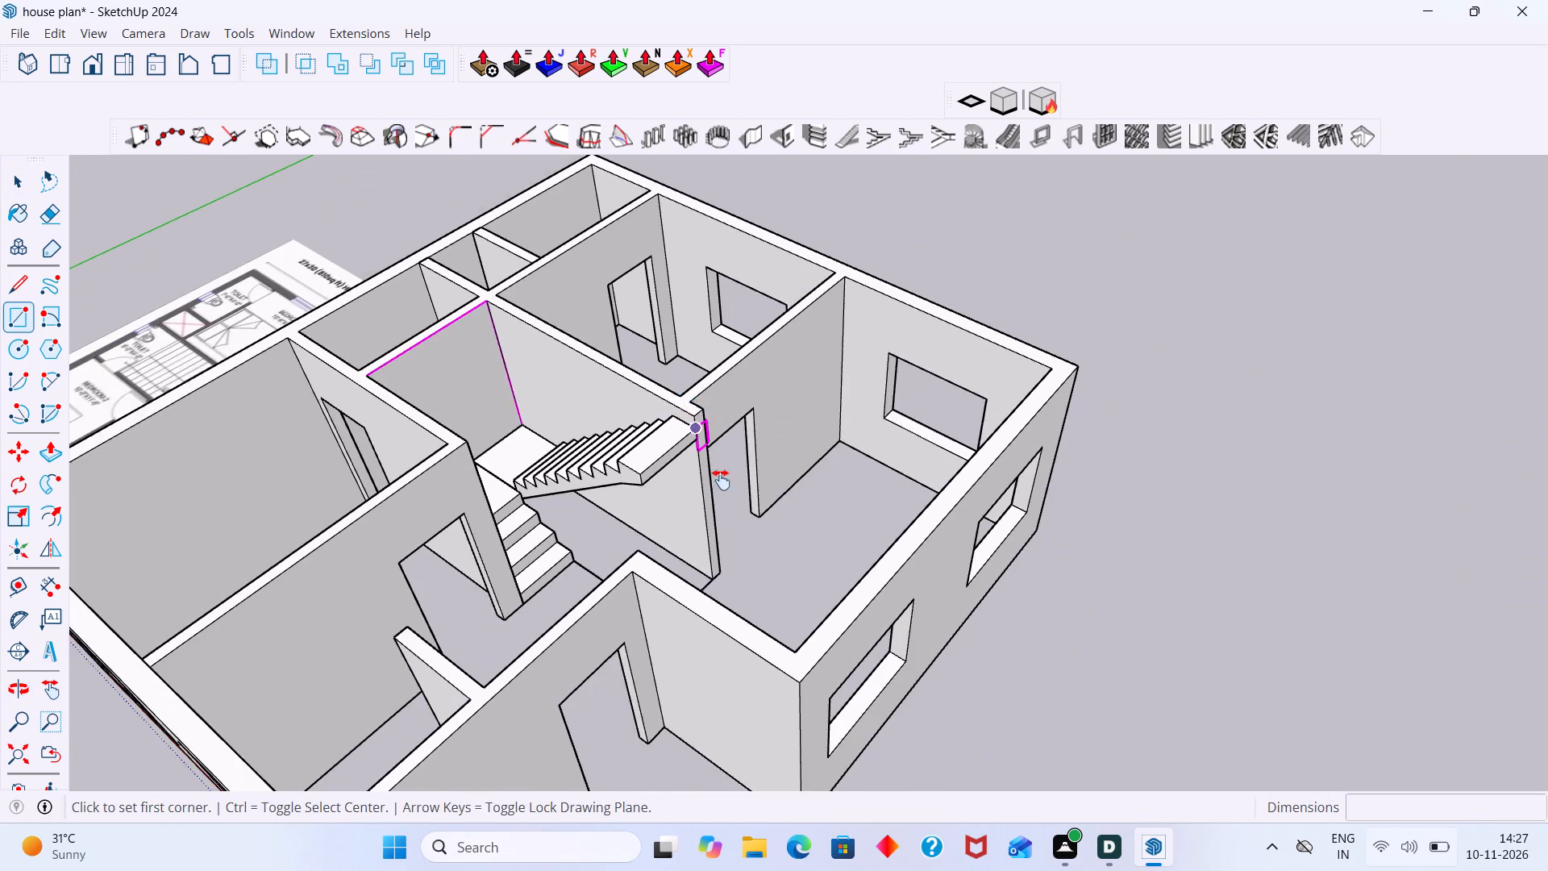
pyautogui.keyDown('shift'); pyautogui.moveTo(721, 480); pyautogui.dragTo(715, 570, button='middle'); pyautogui.keyUp('shift')
pyautogui.moveTo(676, 531); pyautogui.dragTo(369, 492, button='middle')
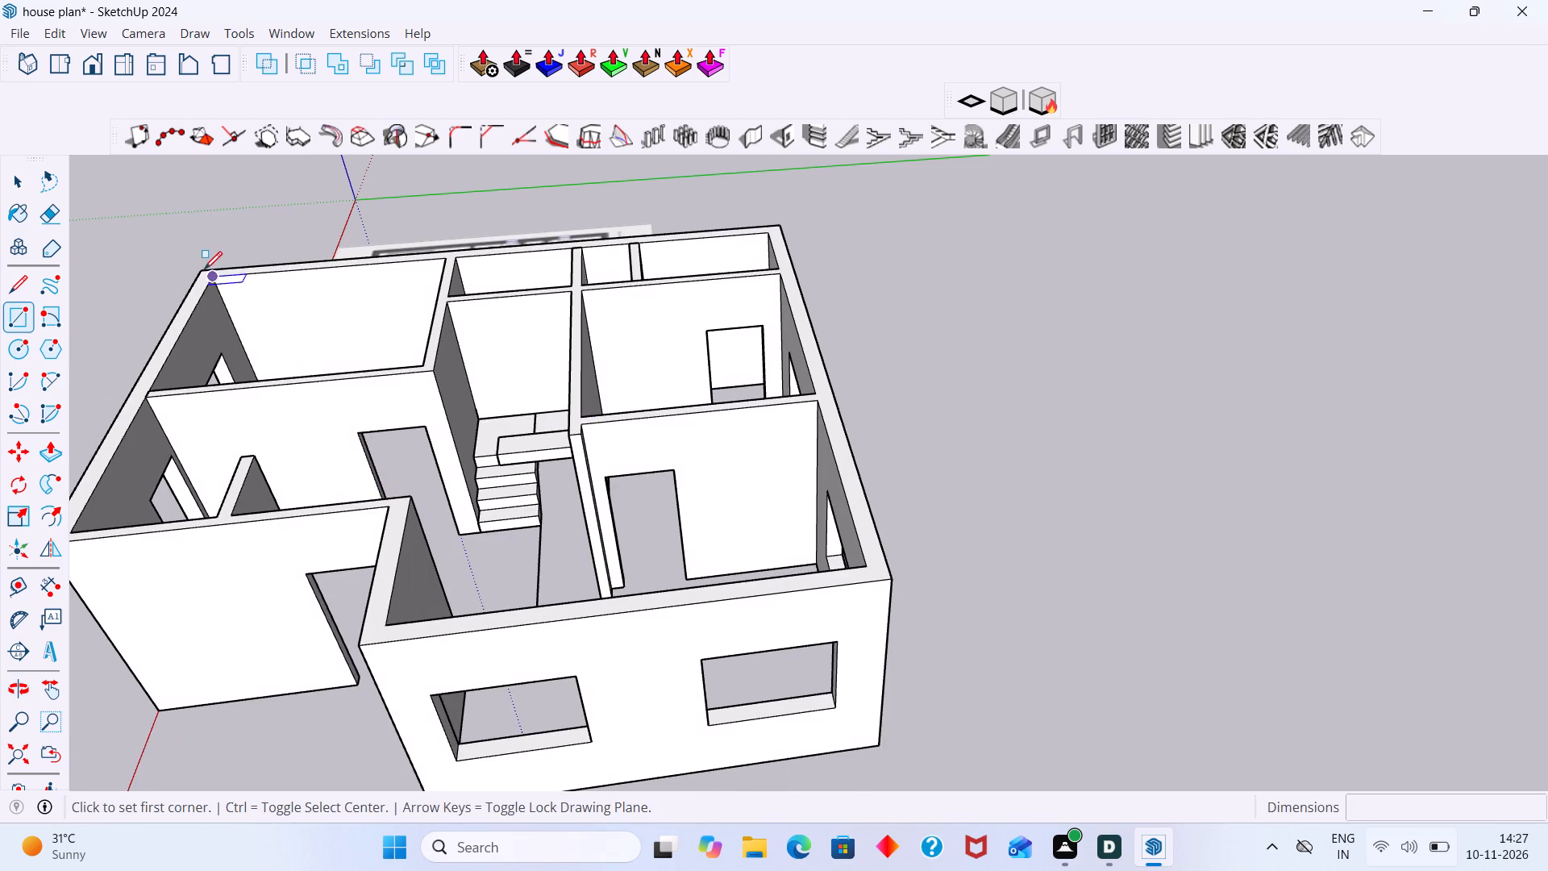
pyautogui.click(202, 267)
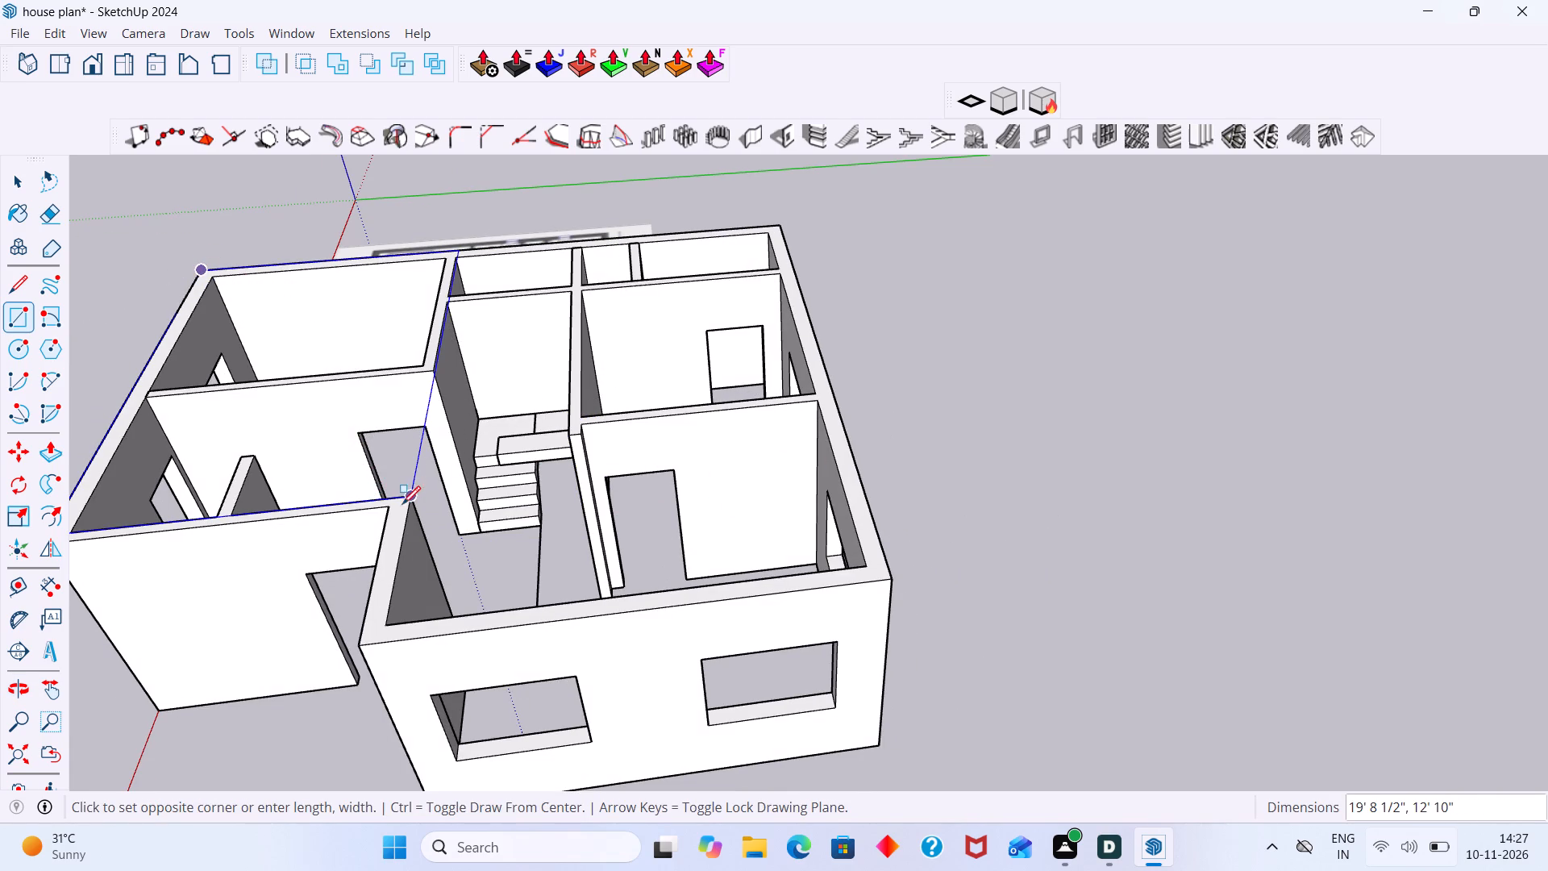
pyautogui.press('Escape')
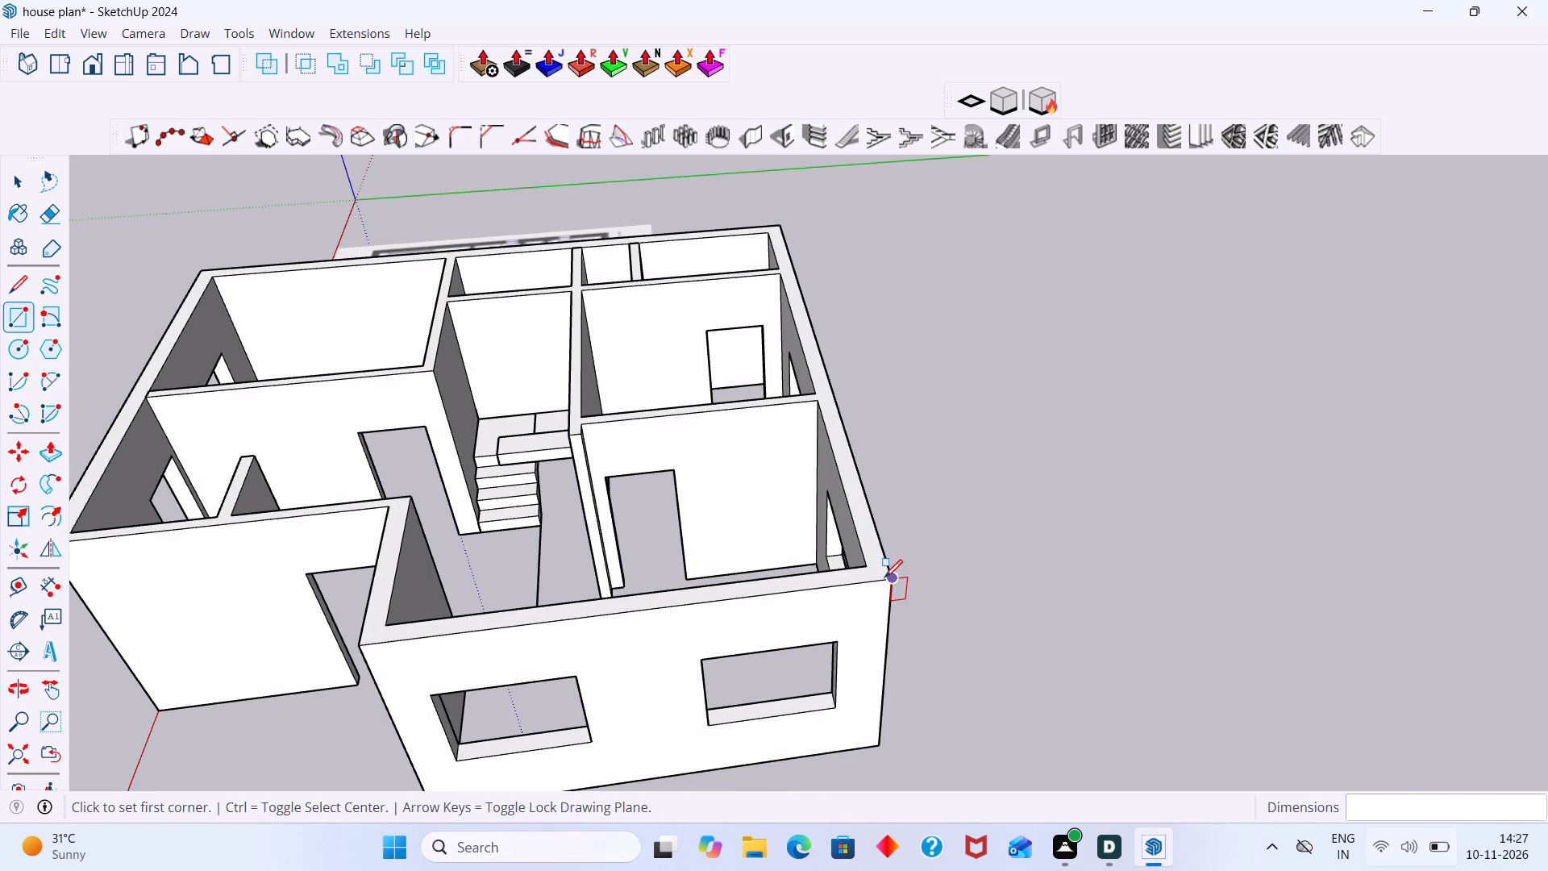
pyautogui.click(888, 578)
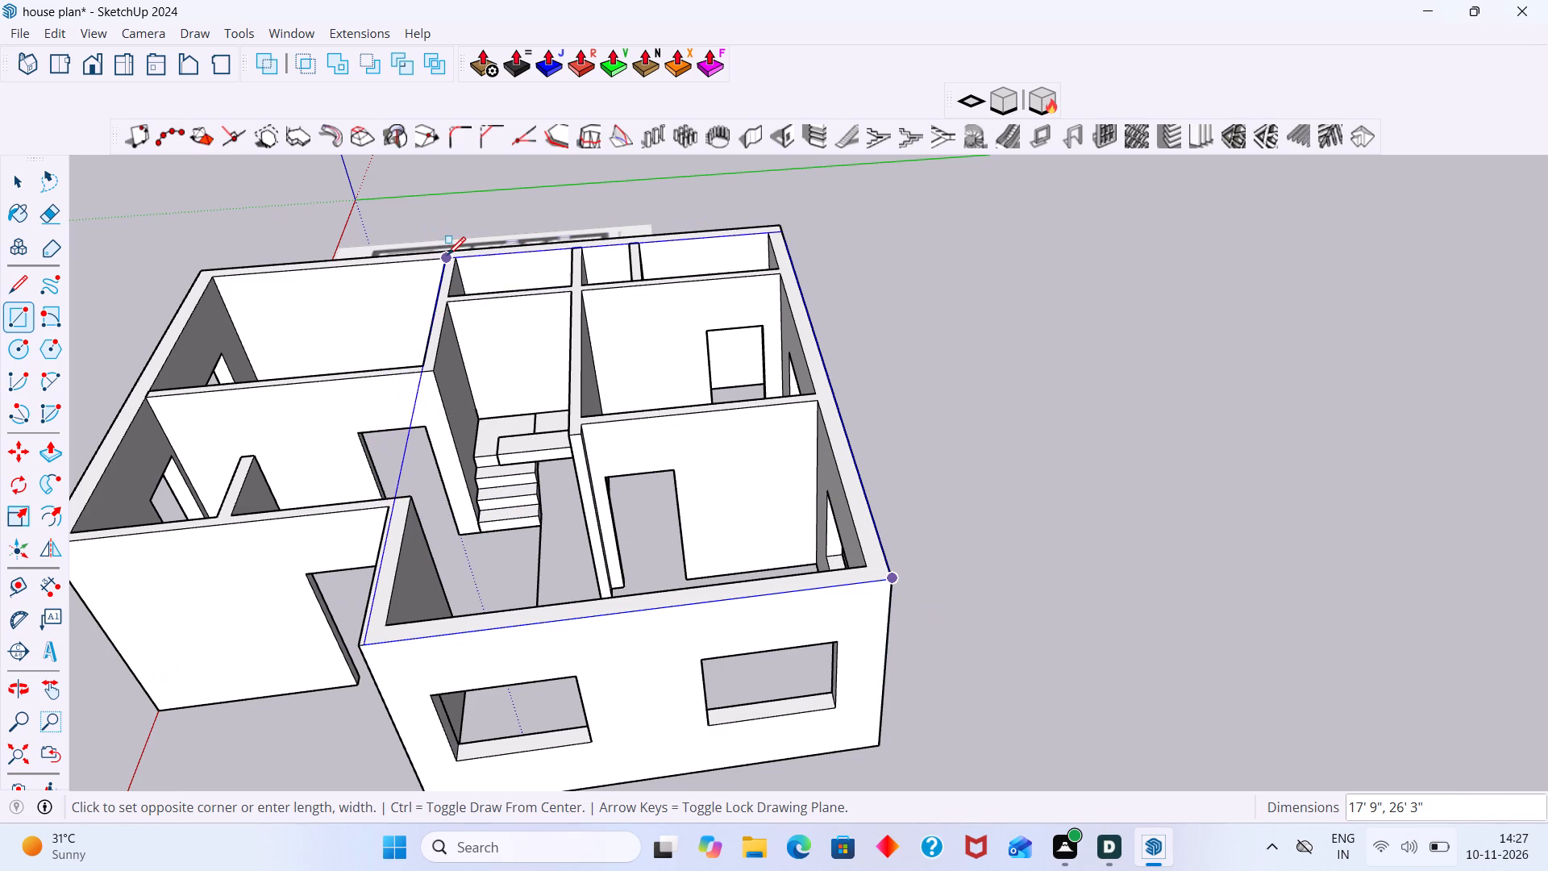
pyautogui.scroll(6, 447, 255)
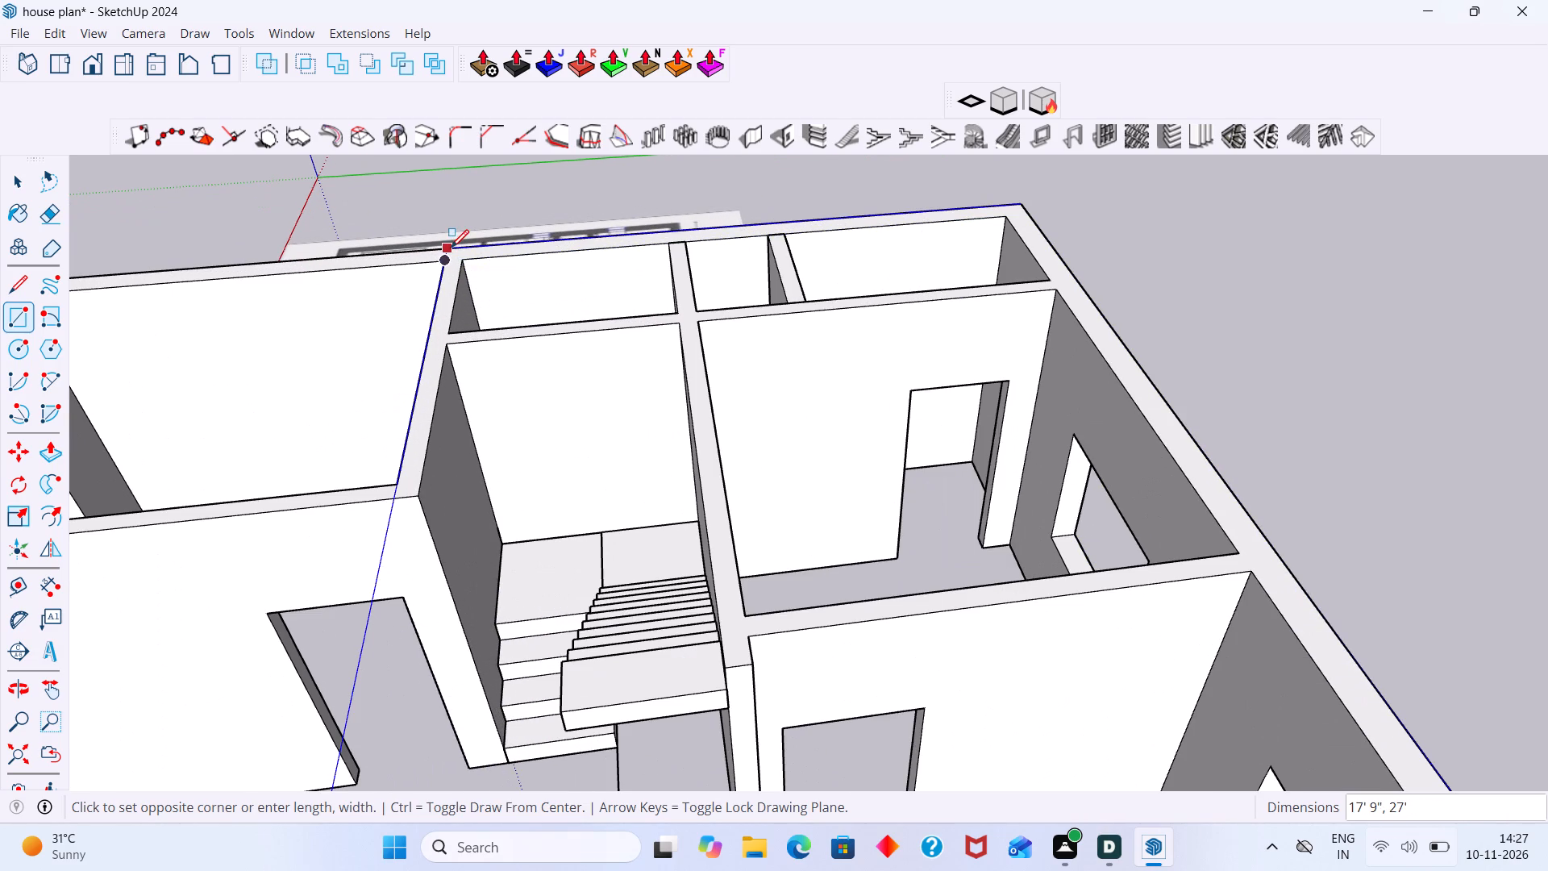
pyautogui.click(451, 245)
pyautogui.press('space')
pyautogui.scroll(-10, 465, 306)
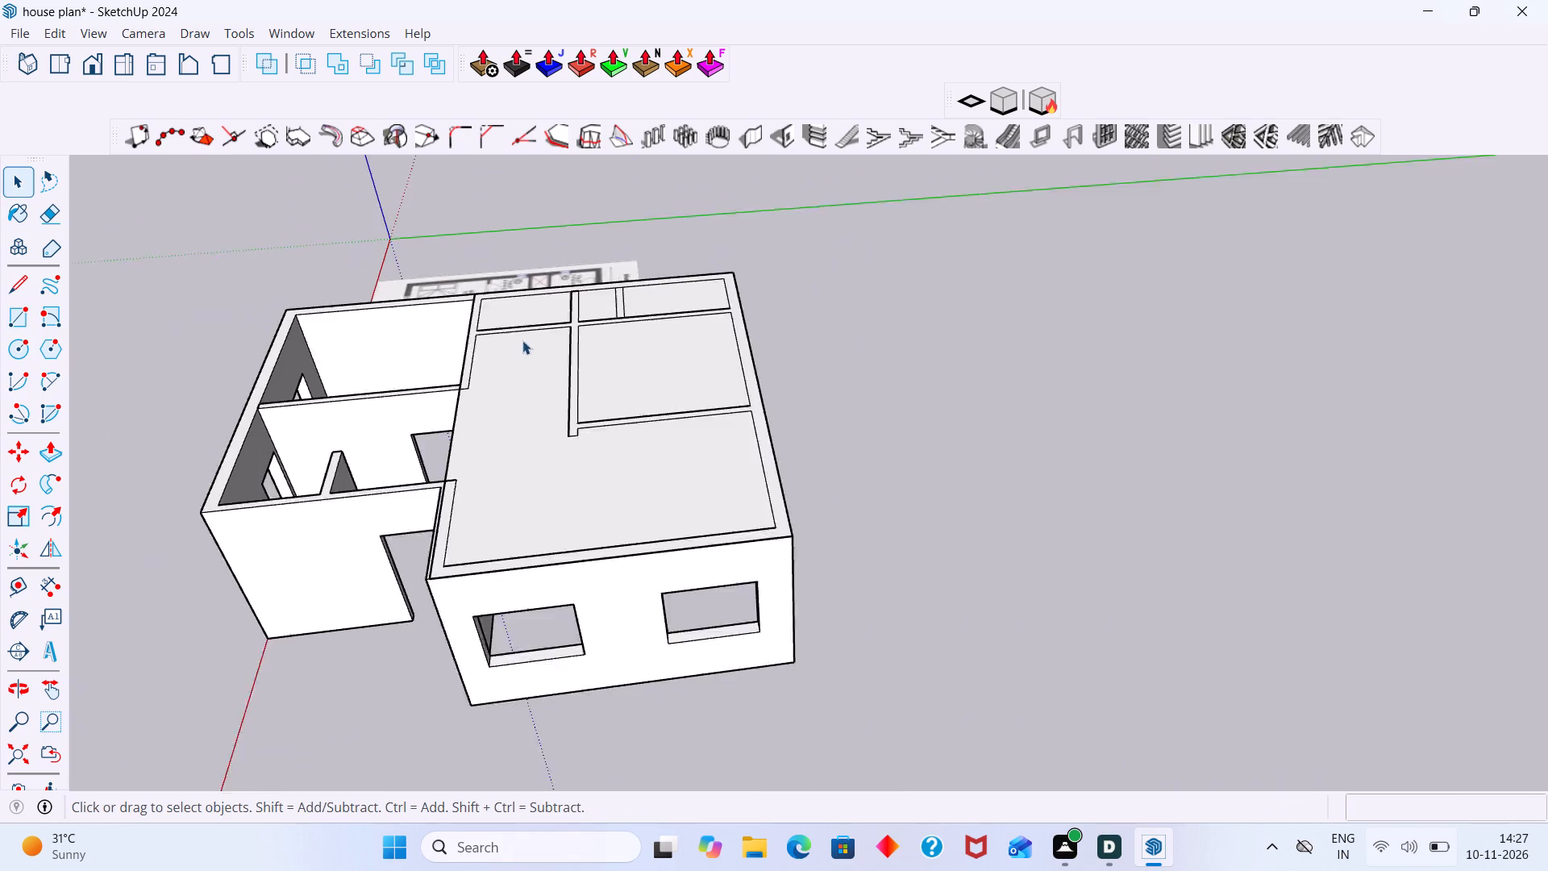
pyautogui.scroll(-3, 522, 340)
pyautogui.moveTo(485, 503); pyautogui.dragTo(506, 502, button='middle')
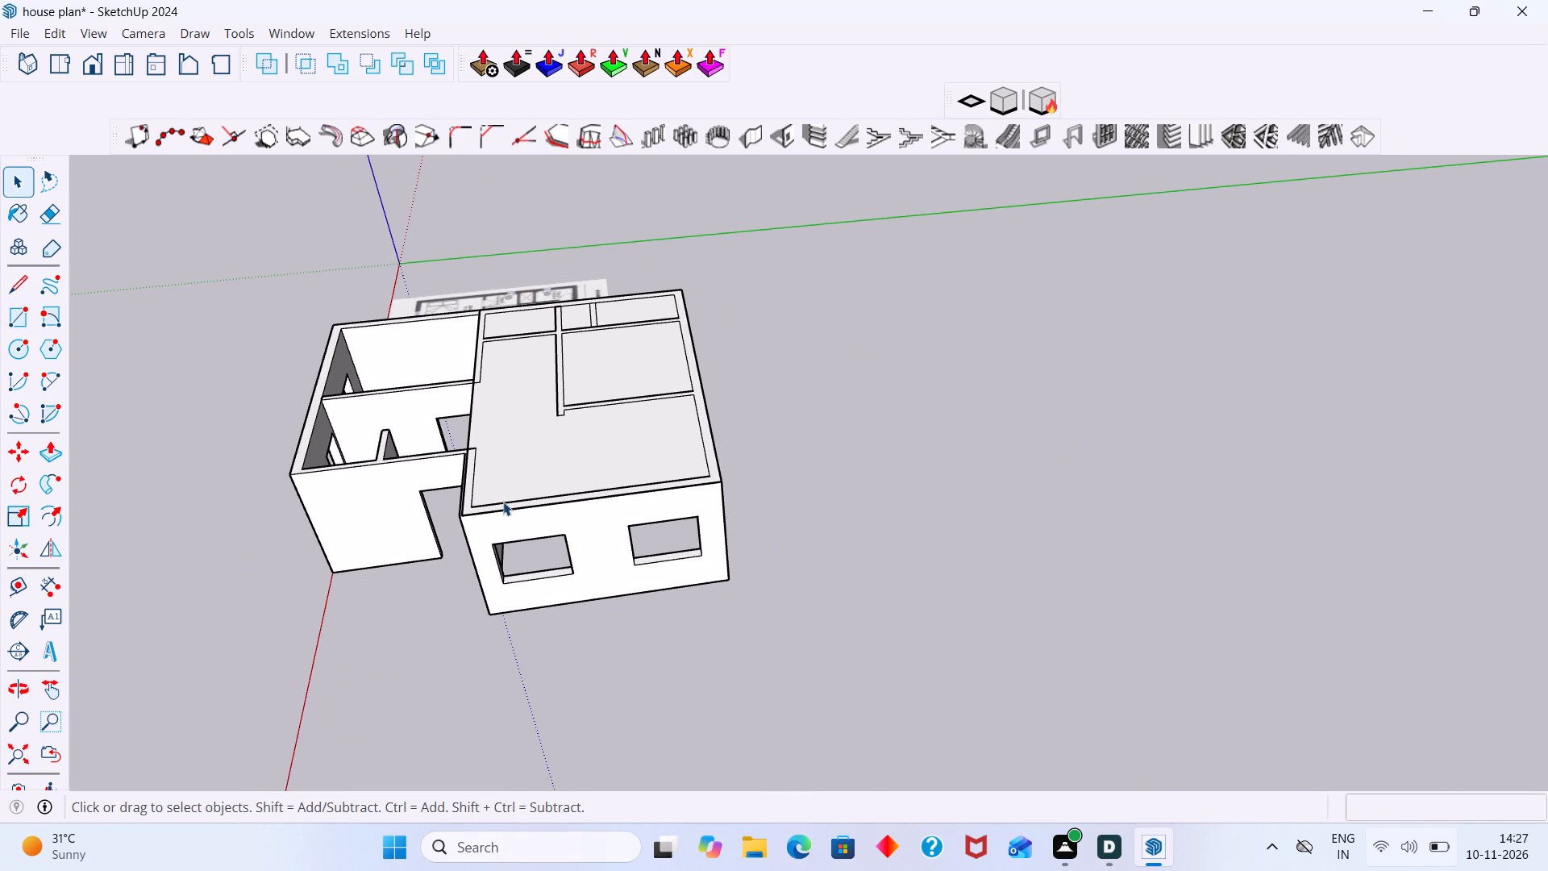
# Draw a second rectangle, 20' 2" by 12' 3", on the wall tops over the uncovered rooms, adjoining the first.
pyautogui.press('r')
pyautogui.scroll(7, 319, 323)
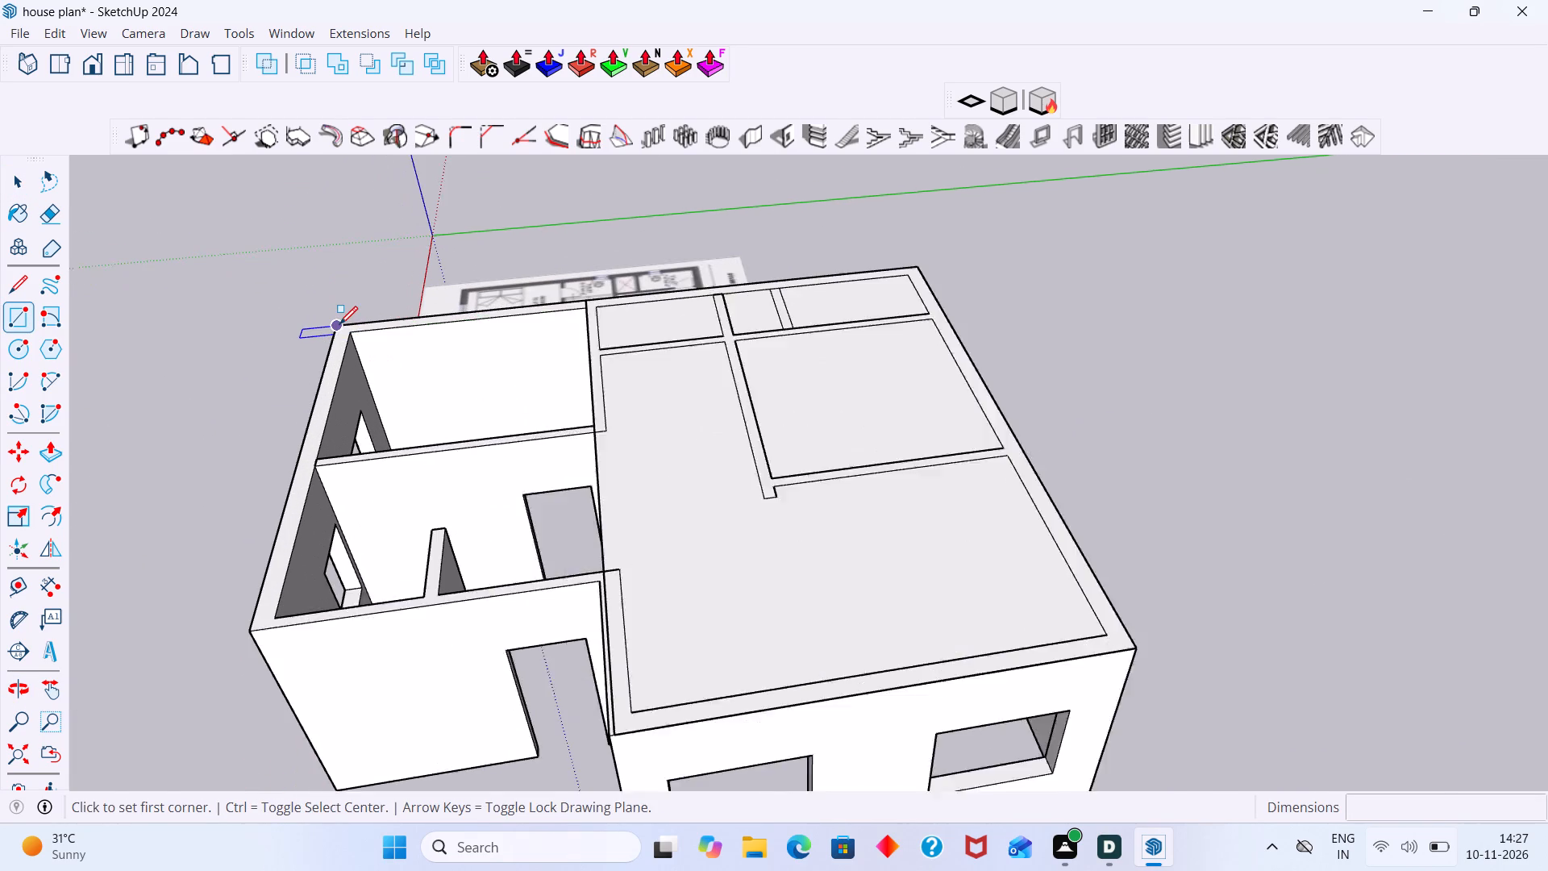
pyautogui.scroll(1, 339, 324)
pyautogui.click(340, 323)
pyautogui.scroll(6, 659, 566)
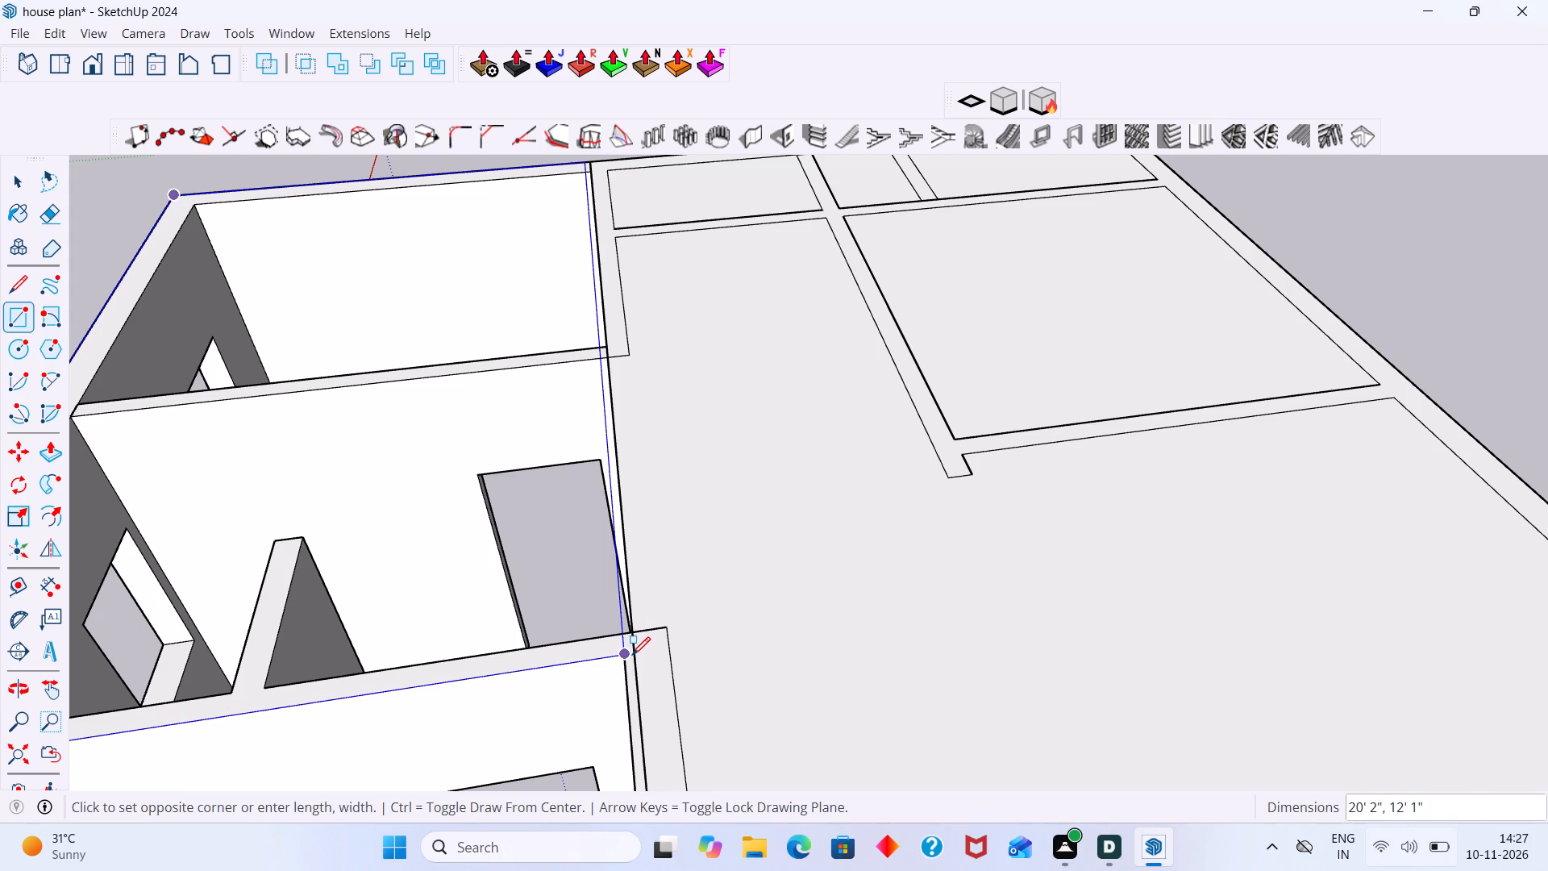
pyautogui.scroll(5, 635, 655)
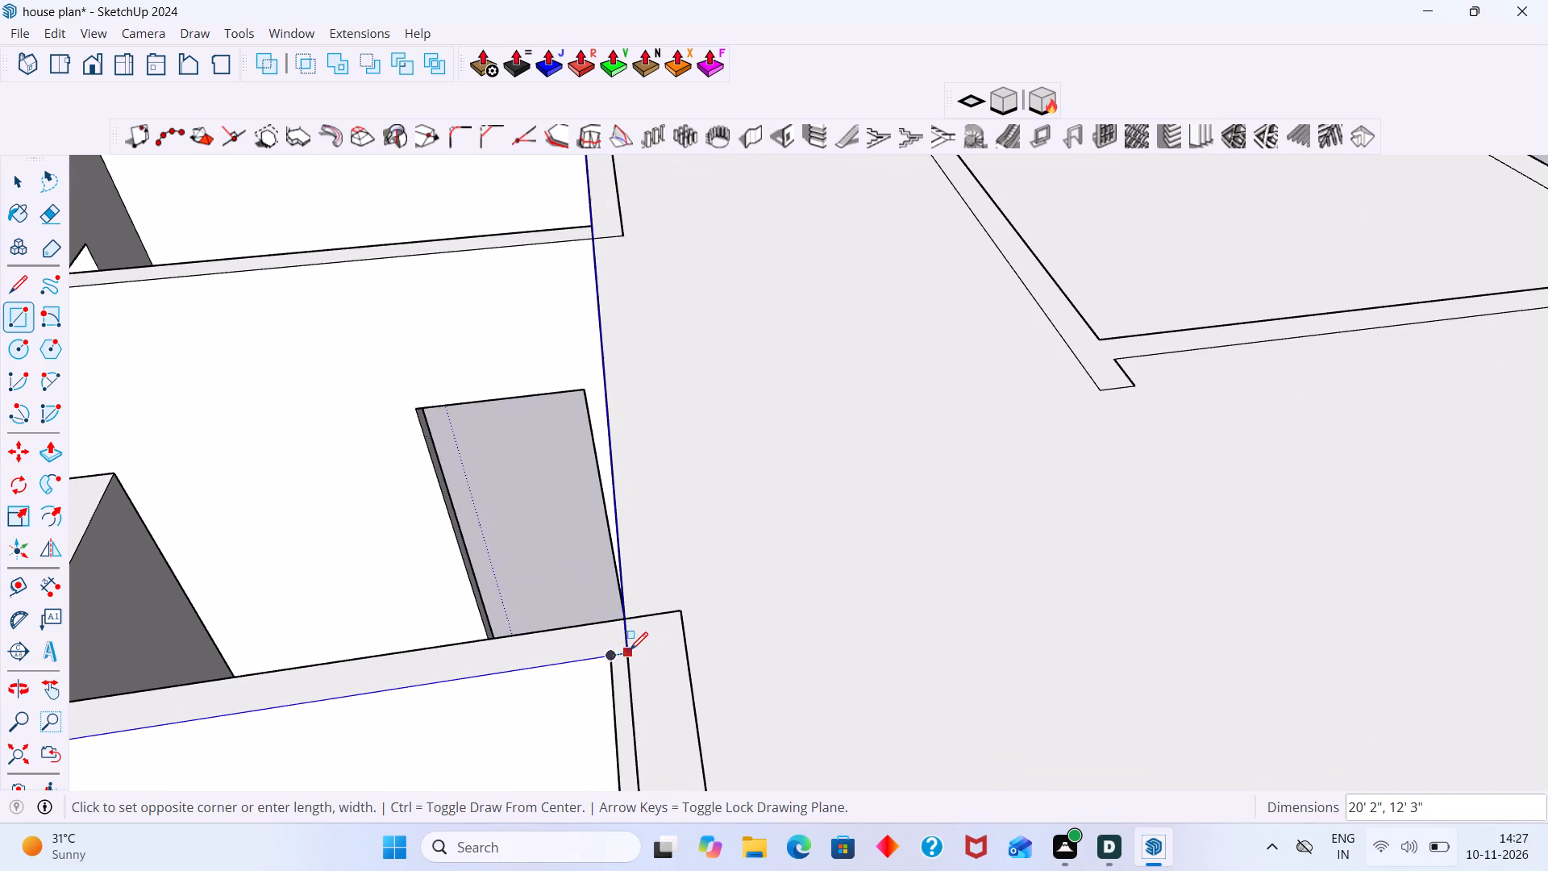
pyautogui.click(628, 652)
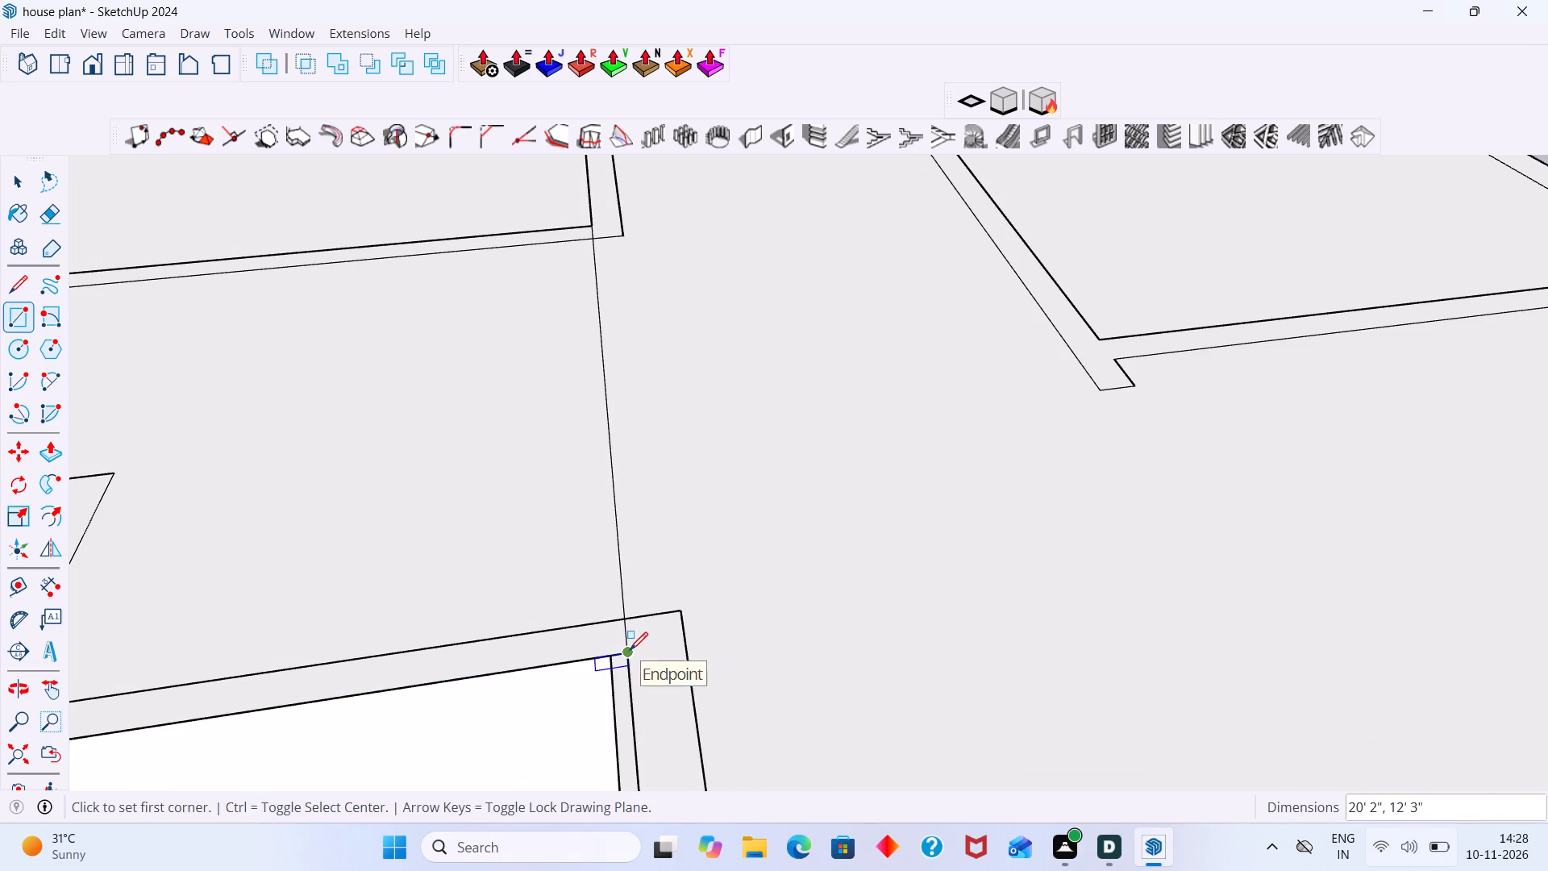
# Delete the shared edge between the two roof rectangles to merge them into one face.
pyautogui.press('space')
pyautogui.doubleClick(701, 494)
pyautogui.scroll(-10, 700, 539)
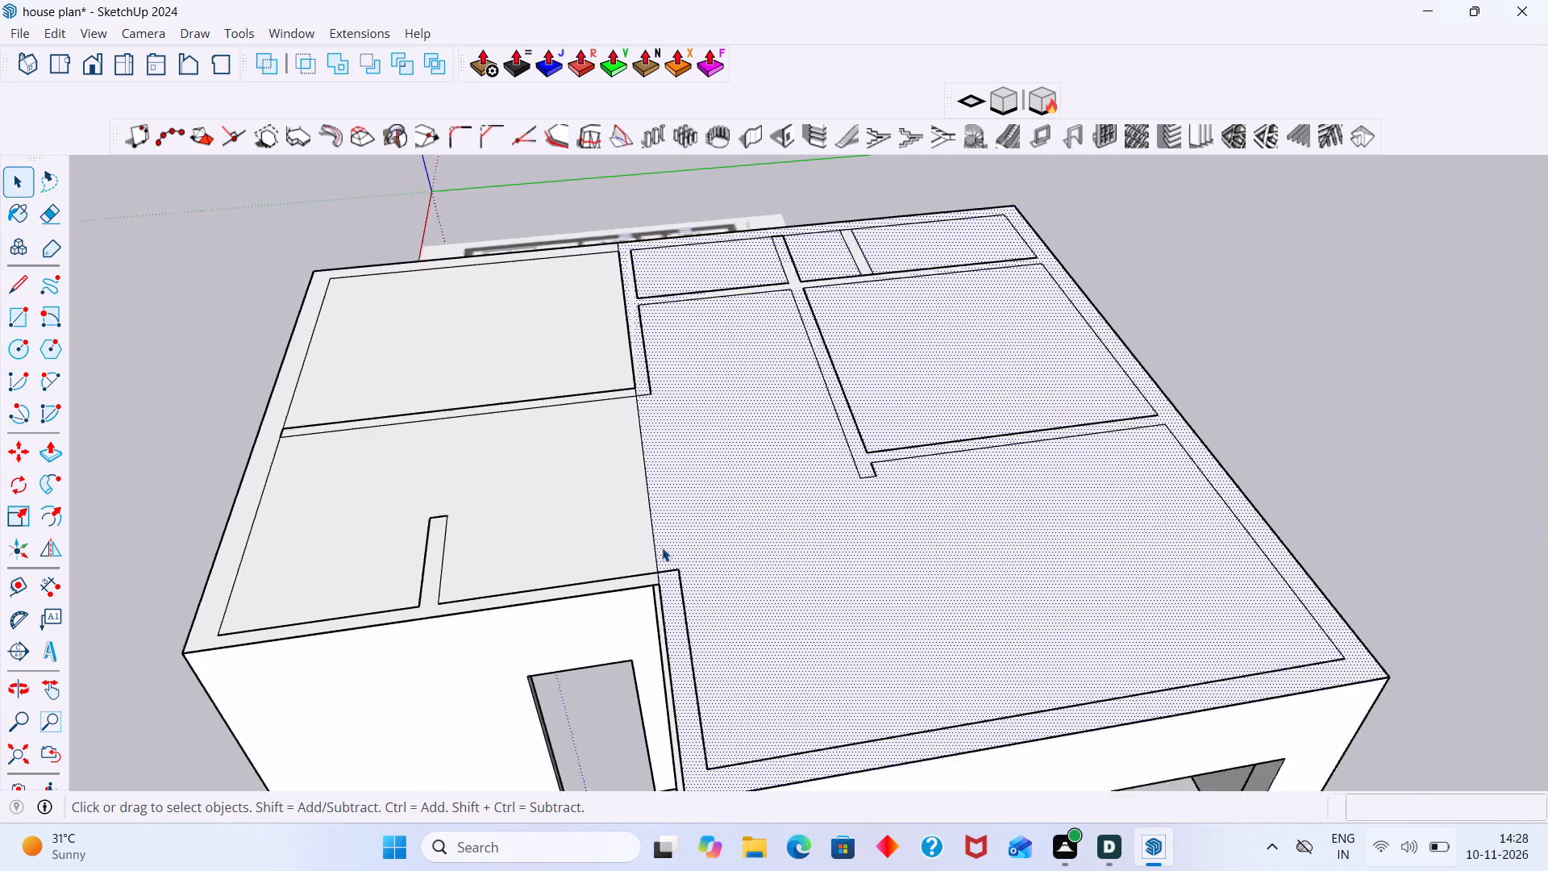
pyautogui.scroll(-1, 662, 548)
pyautogui.click(655, 536)
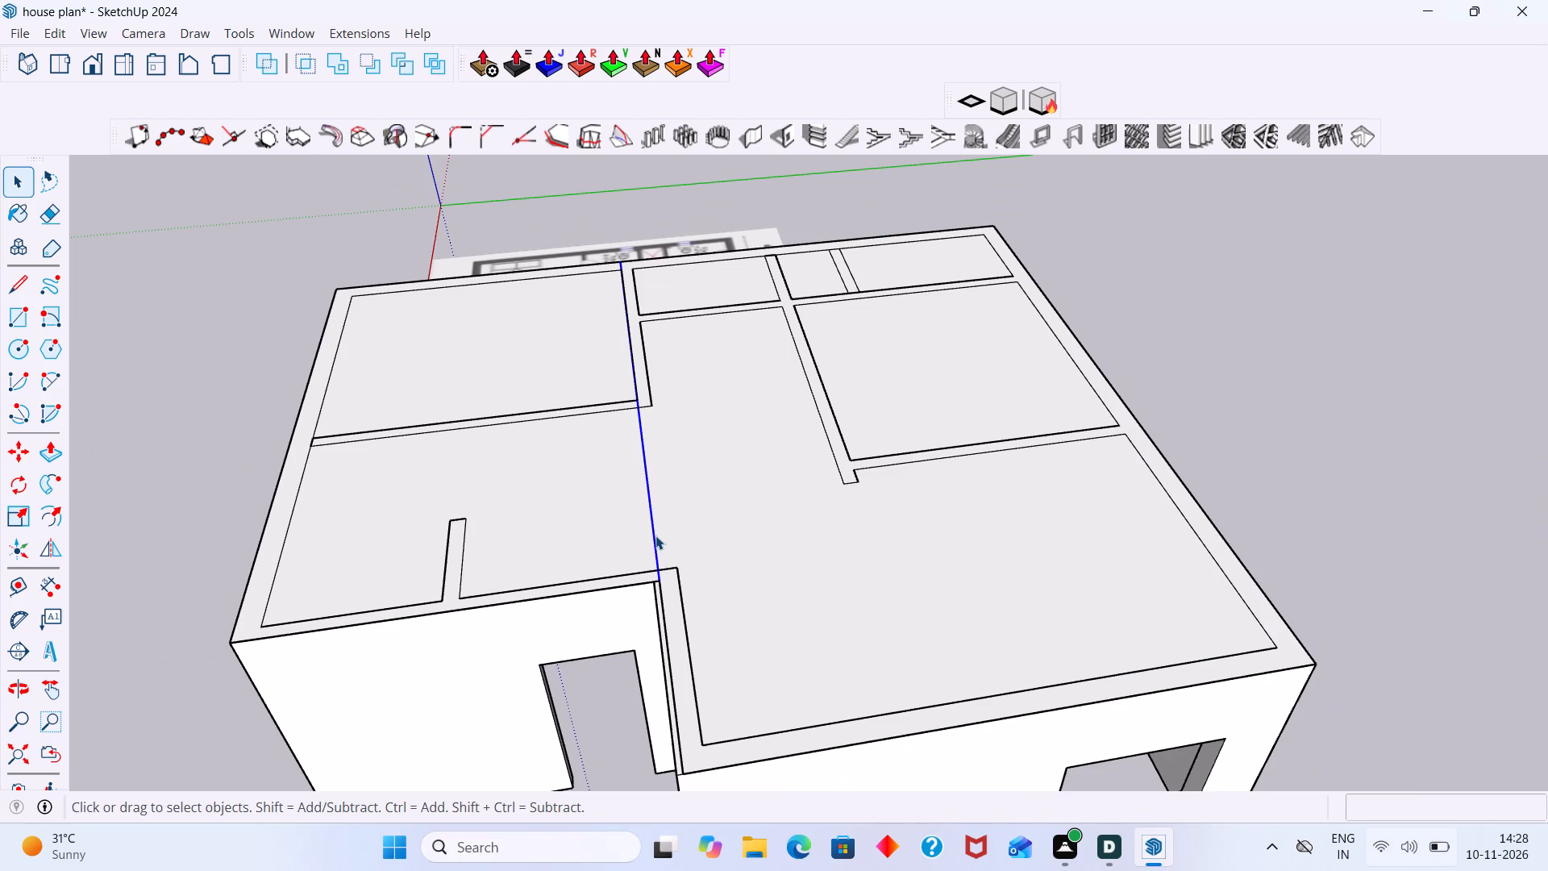
pyautogui.press('Delete')
pyautogui.press('e')
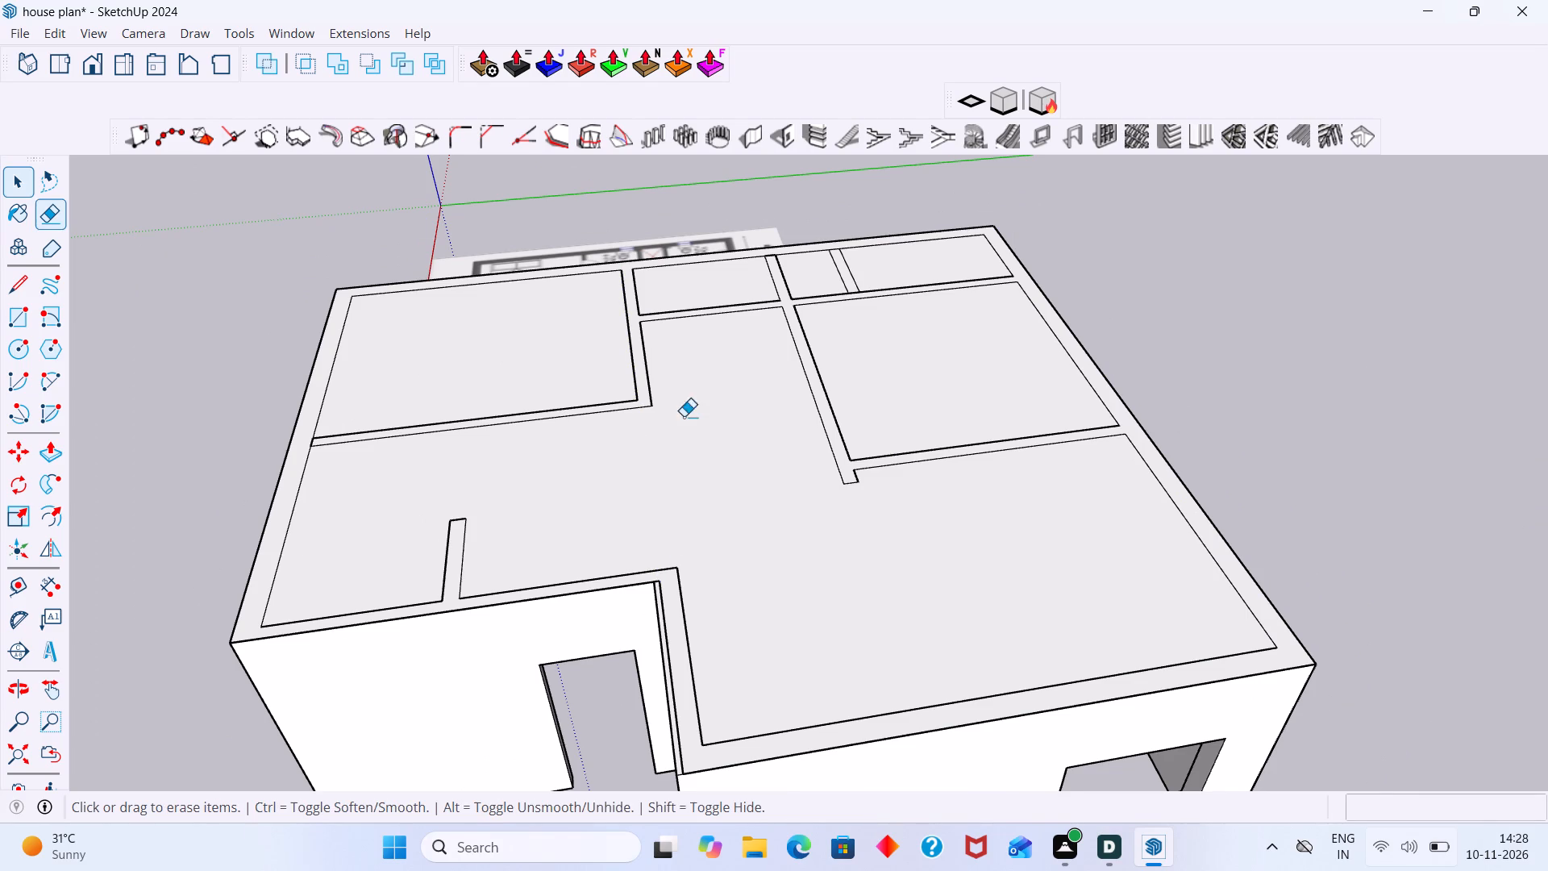
pyautogui.scroll(1, 647, 331)
pyautogui.press('space')
# Group the merged roof face together with its boundary edges.
pyautogui.click(703, 495)
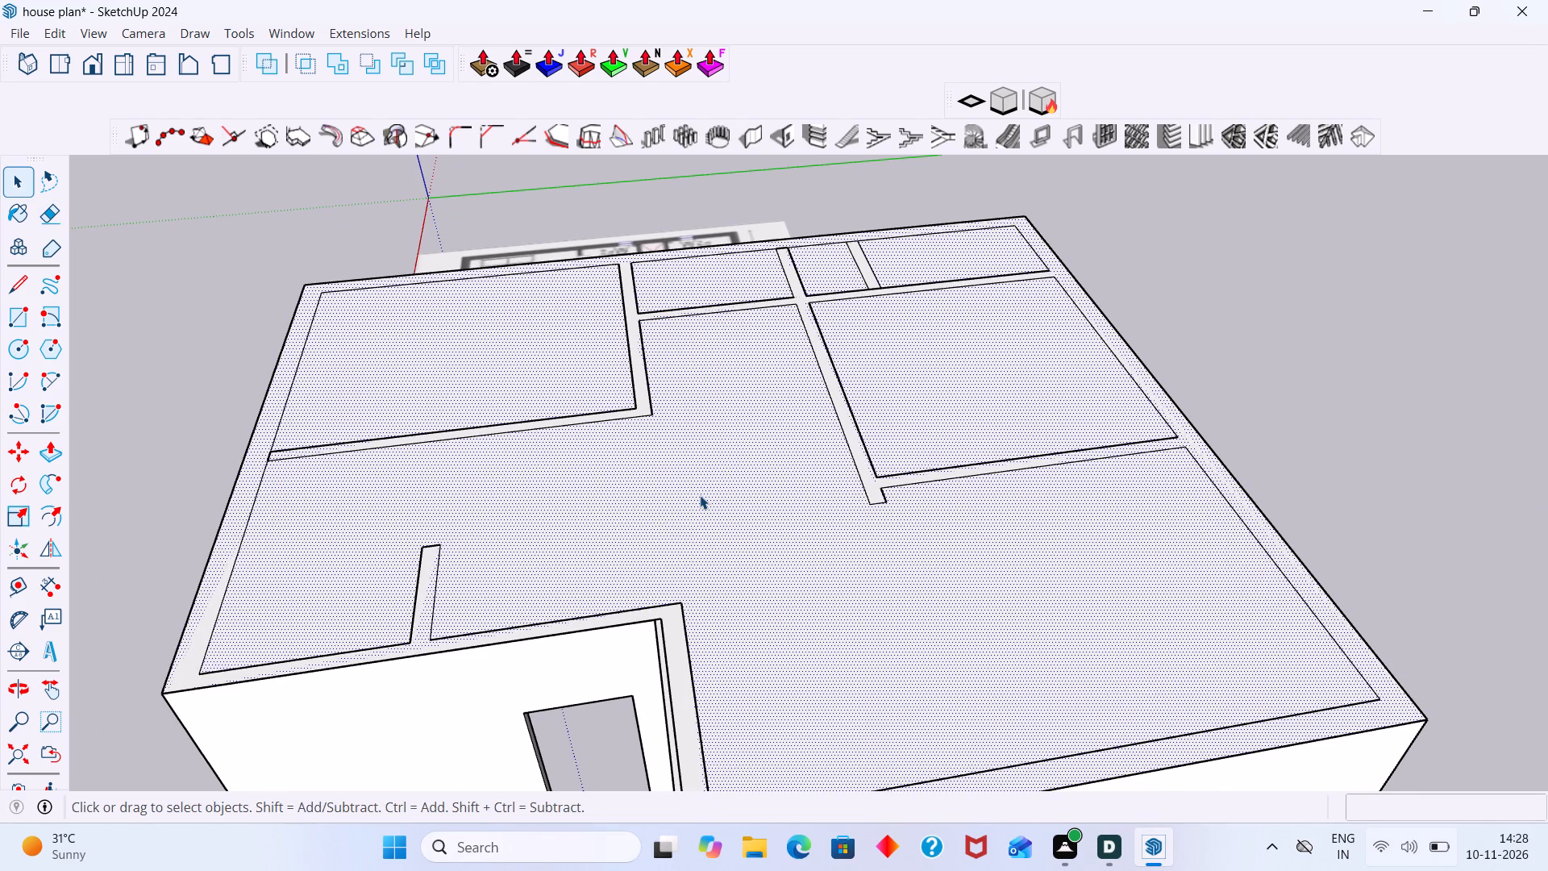
pyautogui.doubleClick(700, 495)
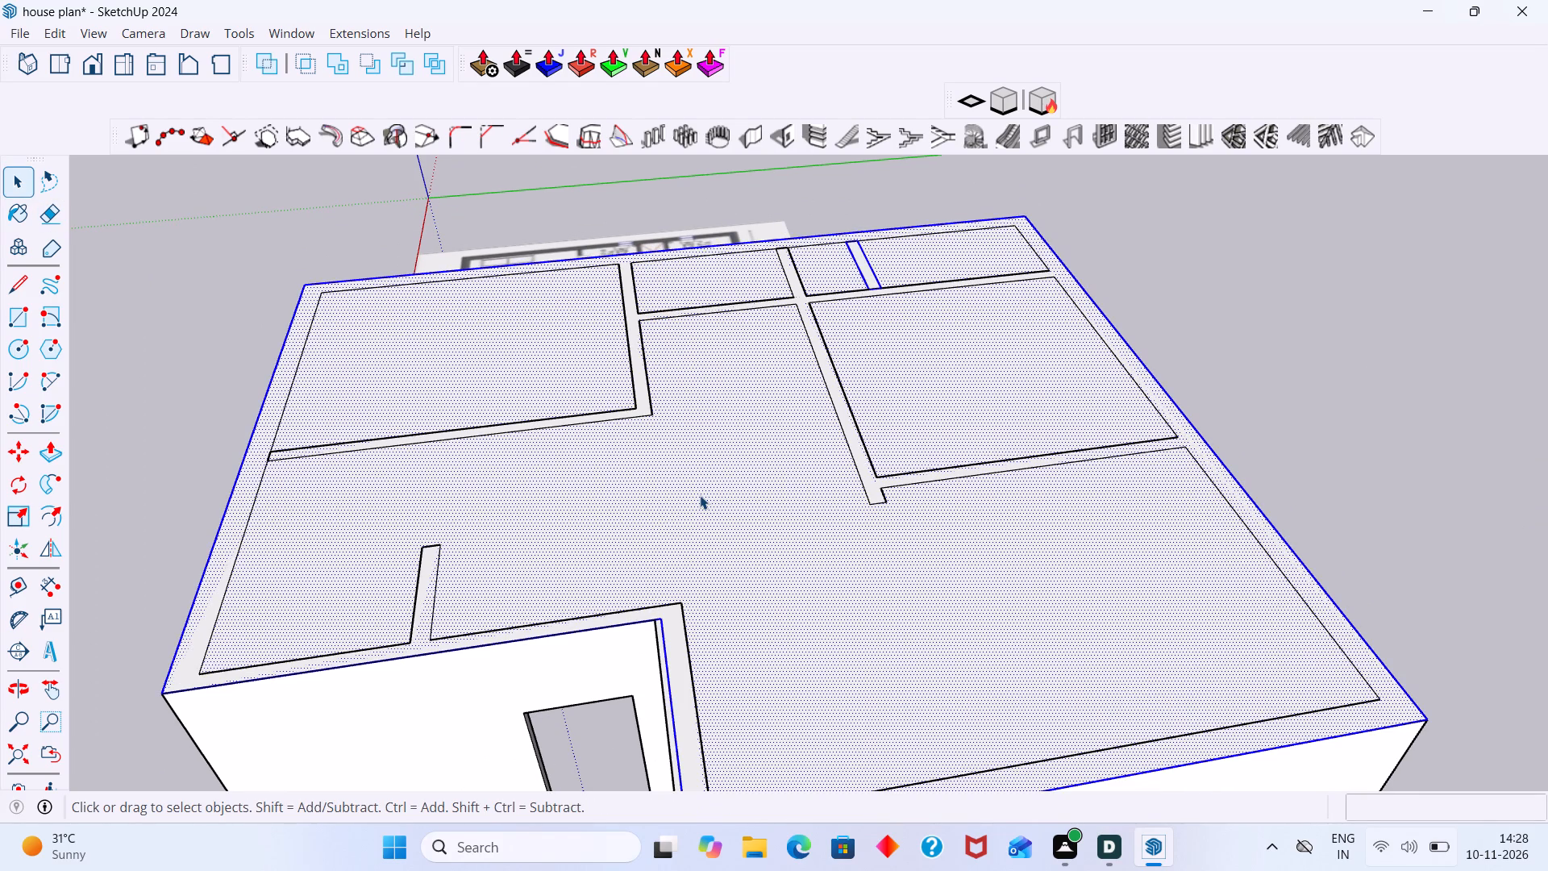
pyautogui.rightClick(700, 495)
pyautogui.click(795, 198)
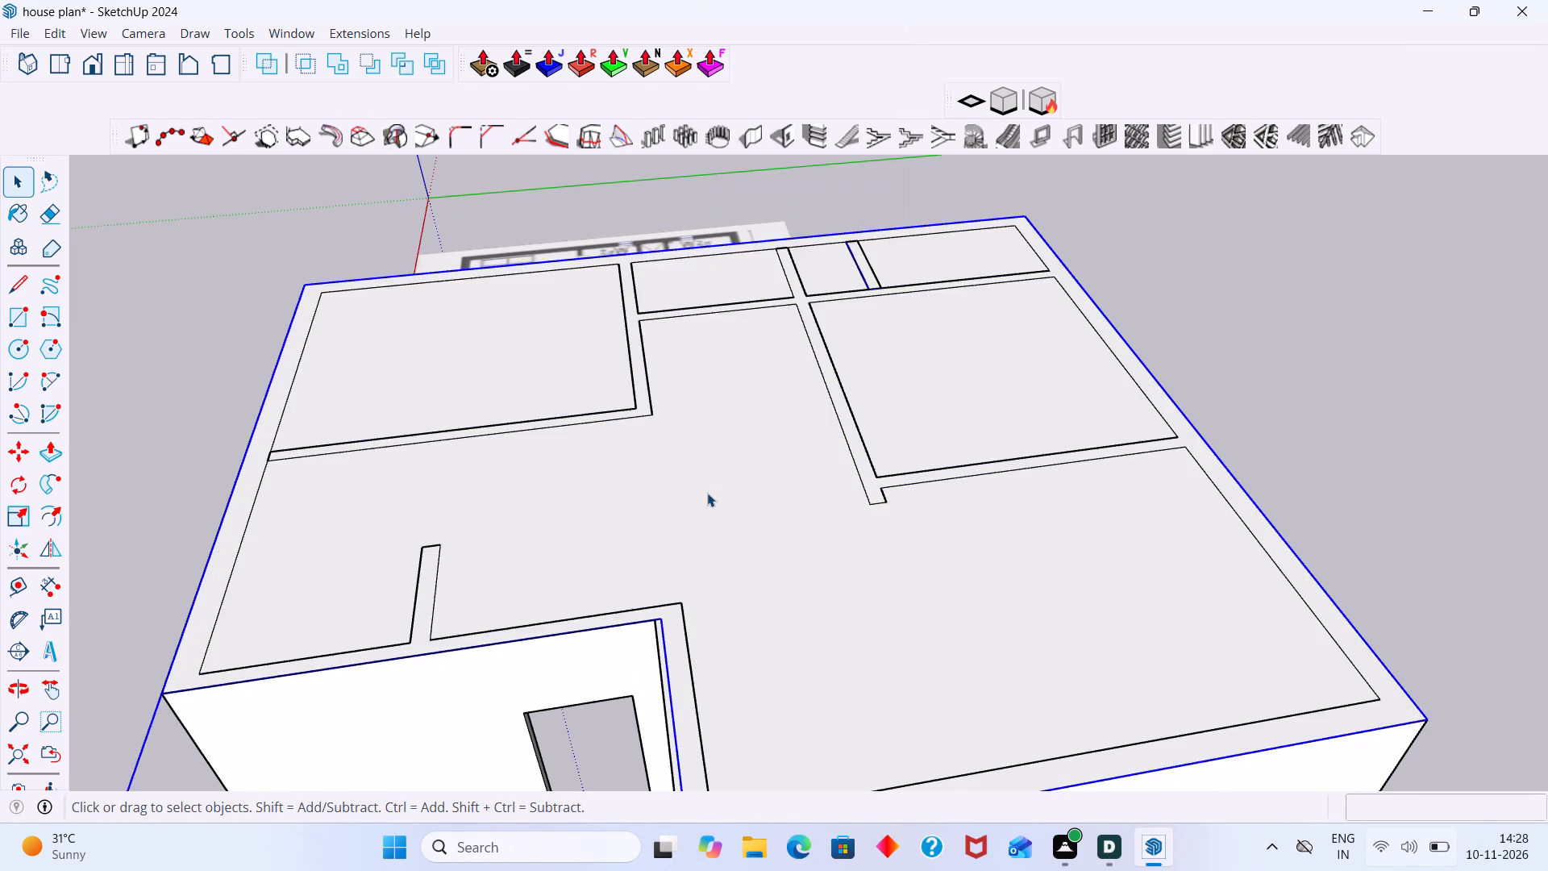
# Extrude the grouped roof face upward 6" with Push/Pull to form the slab over the walls.
pyautogui.doubleClick(707, 493)
pyautogui.click(709, 525)
pyautogui.press('p')
pyautogui.click(714, 521)
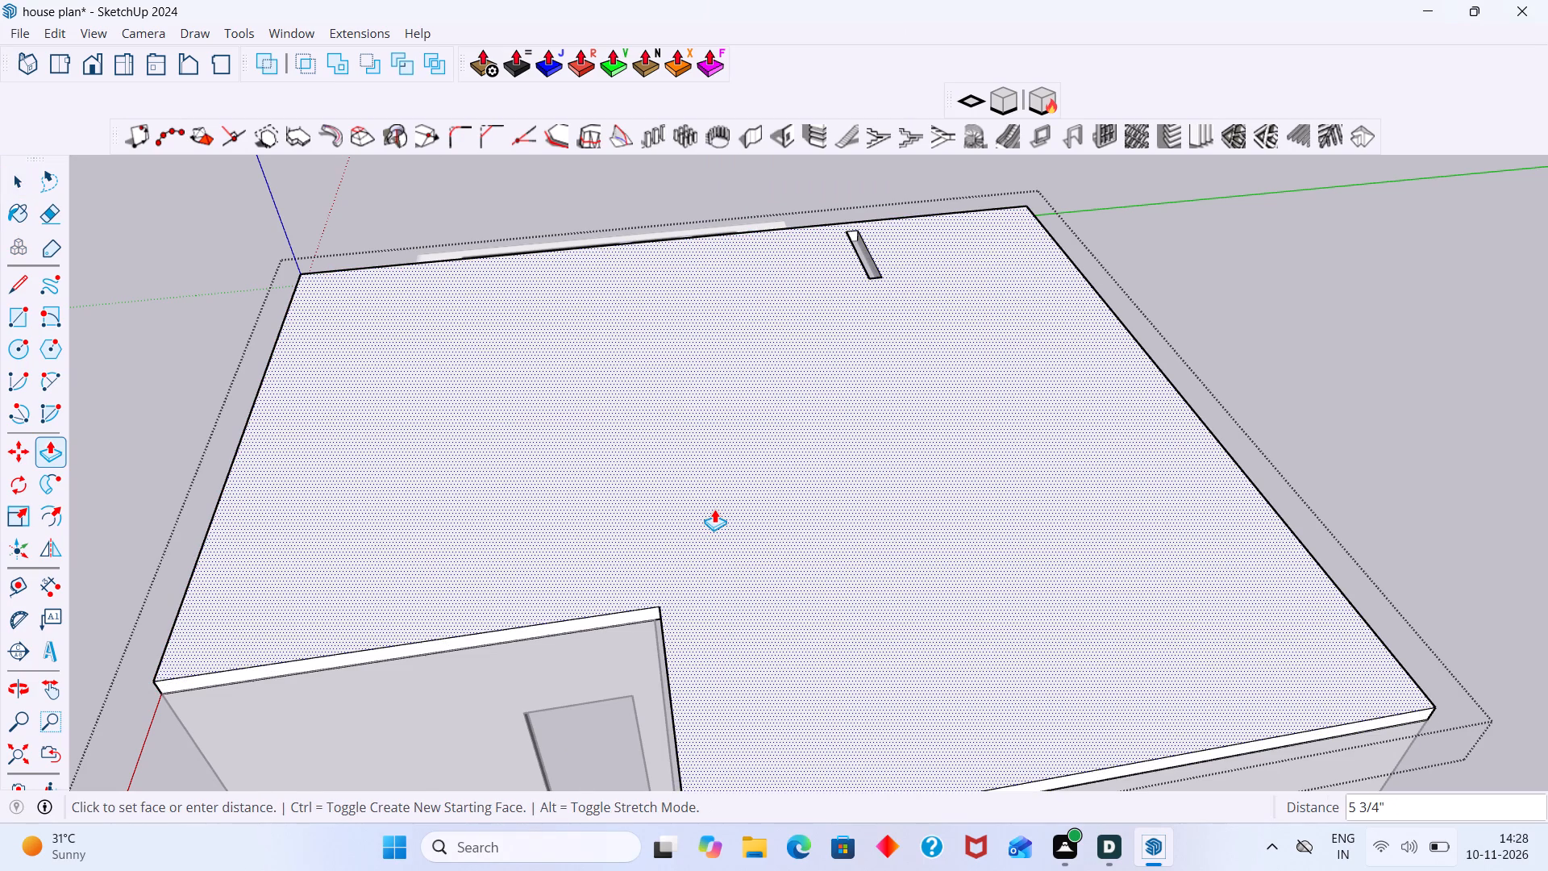
pyautogui.press('6')
pyautogui.hotkey('shift', '"')
pyautogui.press('Return')
pyautogui.press('space')
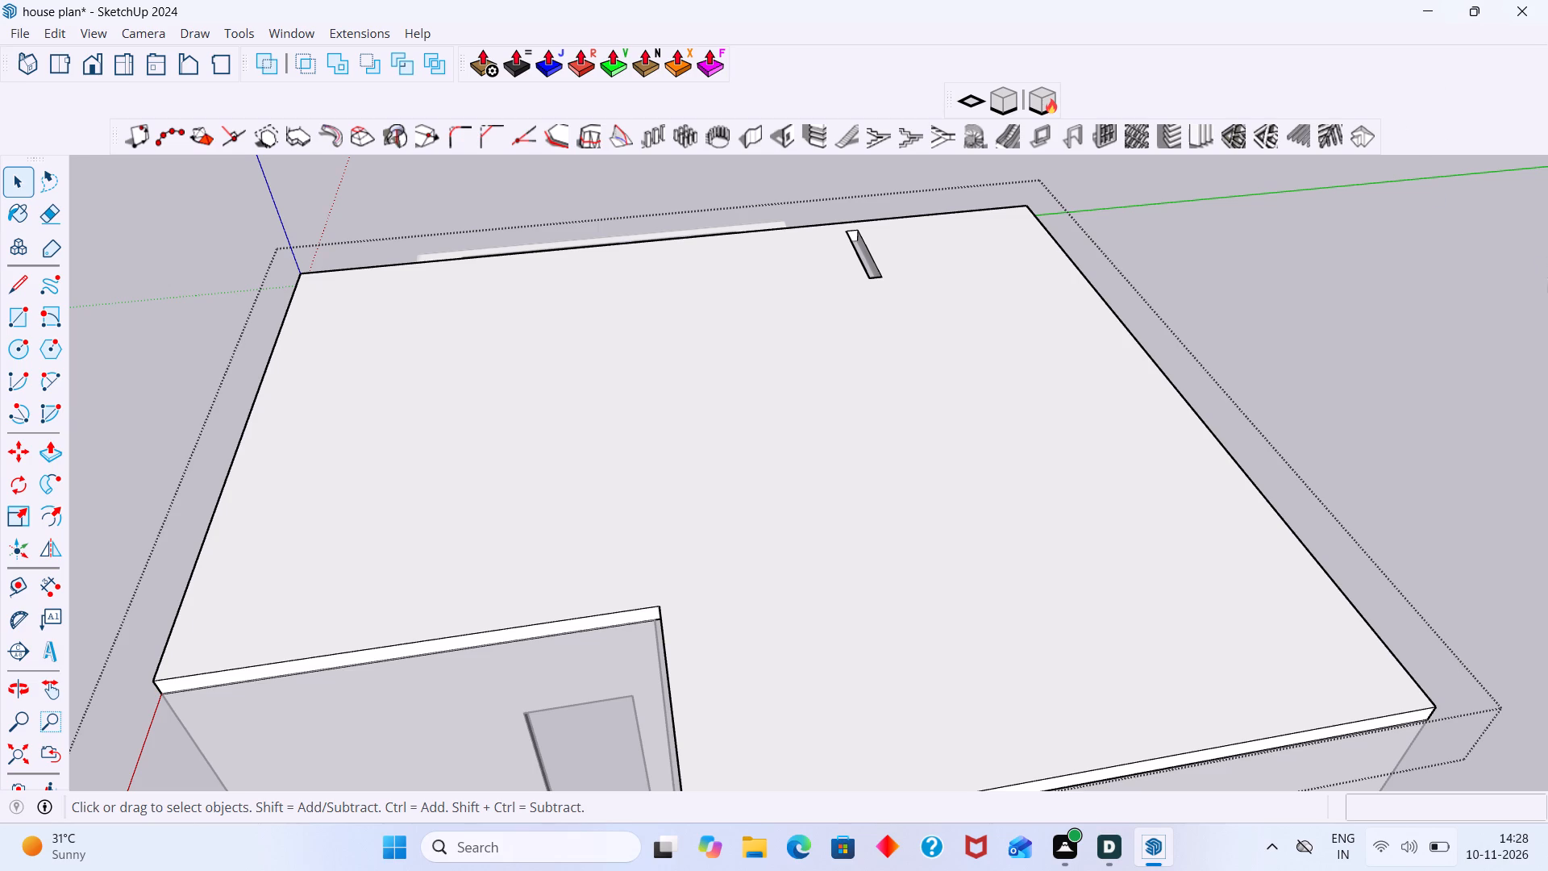
# Close the narrow slot left in the roof slab by push/pulling its short end face across the gap, about 4'.
pyautogui.scroll(-4, 1451, 398)
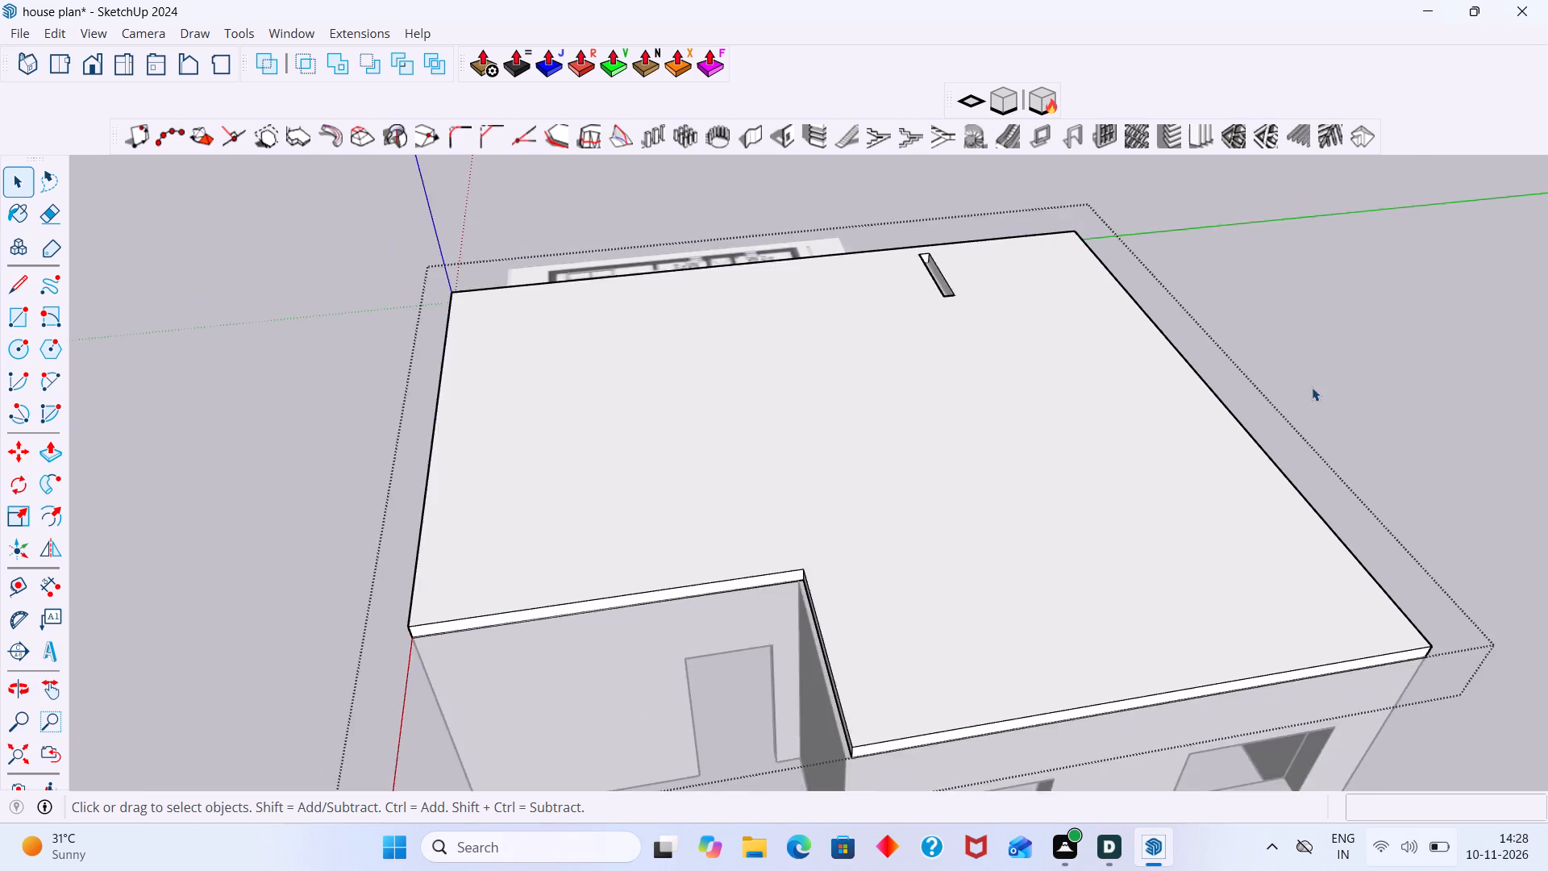
pyautogui.scroll(-2, 1312, 387)
pyautogui.moveTo(1264, 379); pyautogui.dragTo(855, 343, button='middle')
pyautogui.click(1338, 439)
pyautogui.scroll(4, 1043, 374)
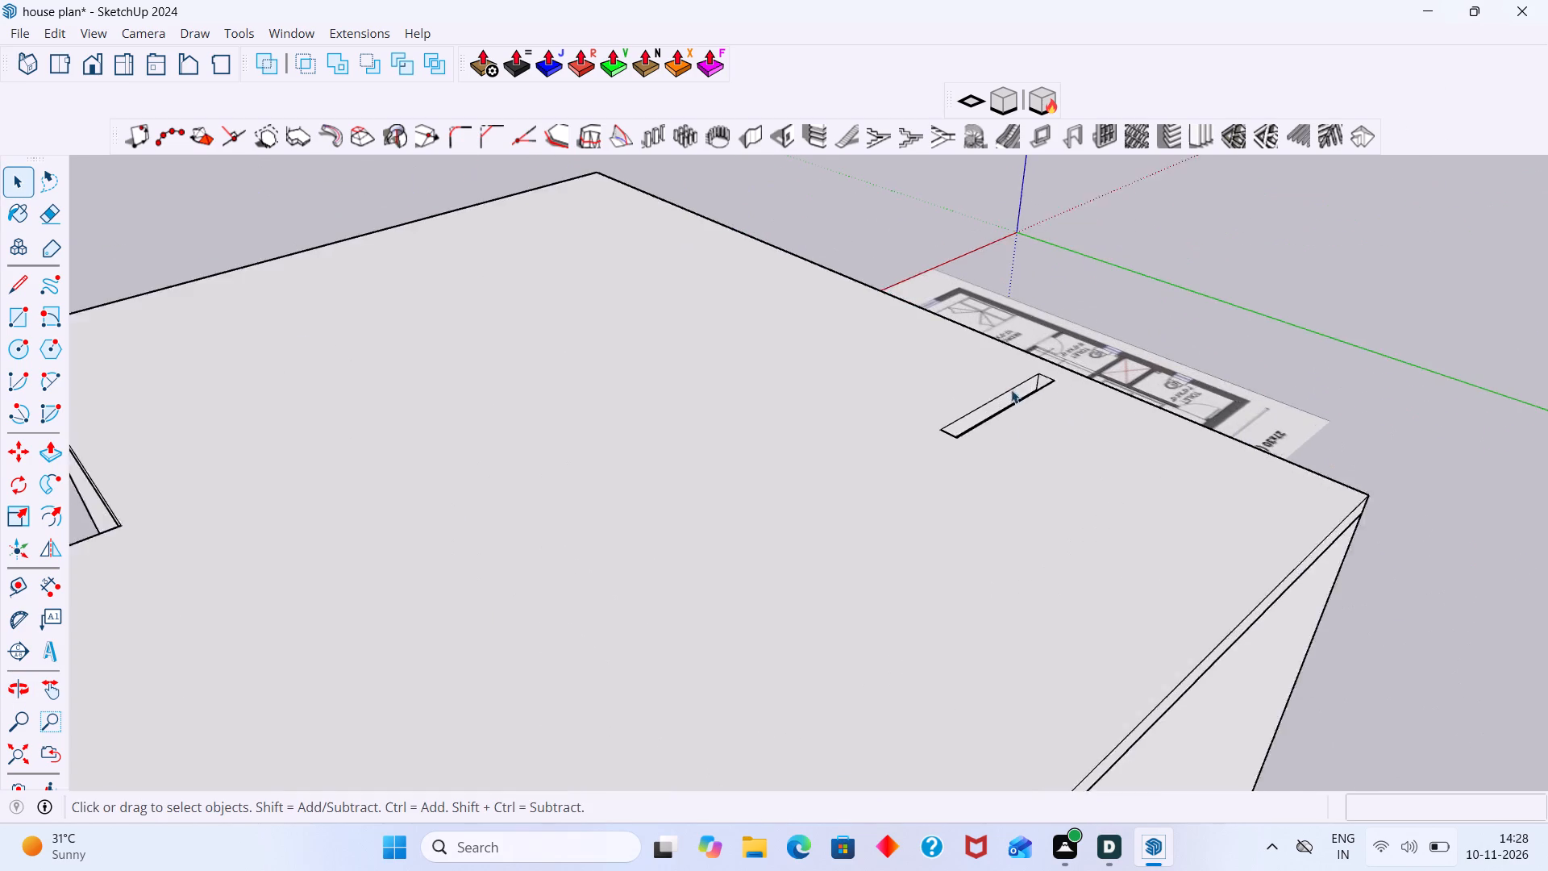
pyautogui.scroll(3, 1011, 390)
pyautogui.moveTo(1030, 427); pyautogui.dragTo(1131, 439, button='middle')
pyautogui.scroll(13, 1052, 375)
pyautogui.doubleClick(1059, 365)
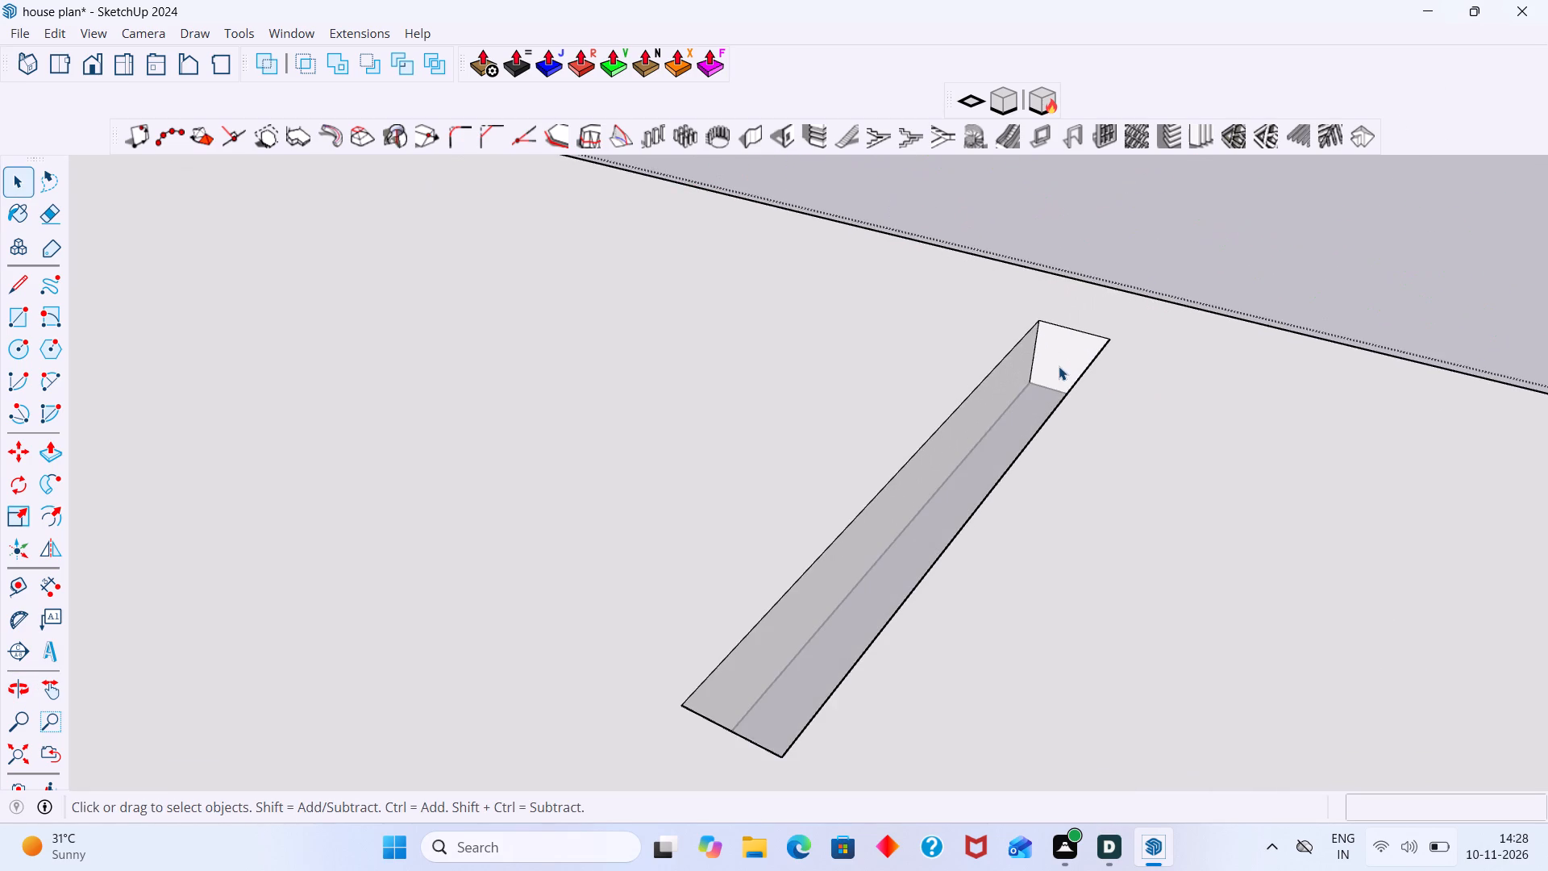
pyautogui.scroll(3, 1059, 363)
pyautogui.click(1059, 361)
pyautogui.press('p')
pyautogui.click(1060, 360)
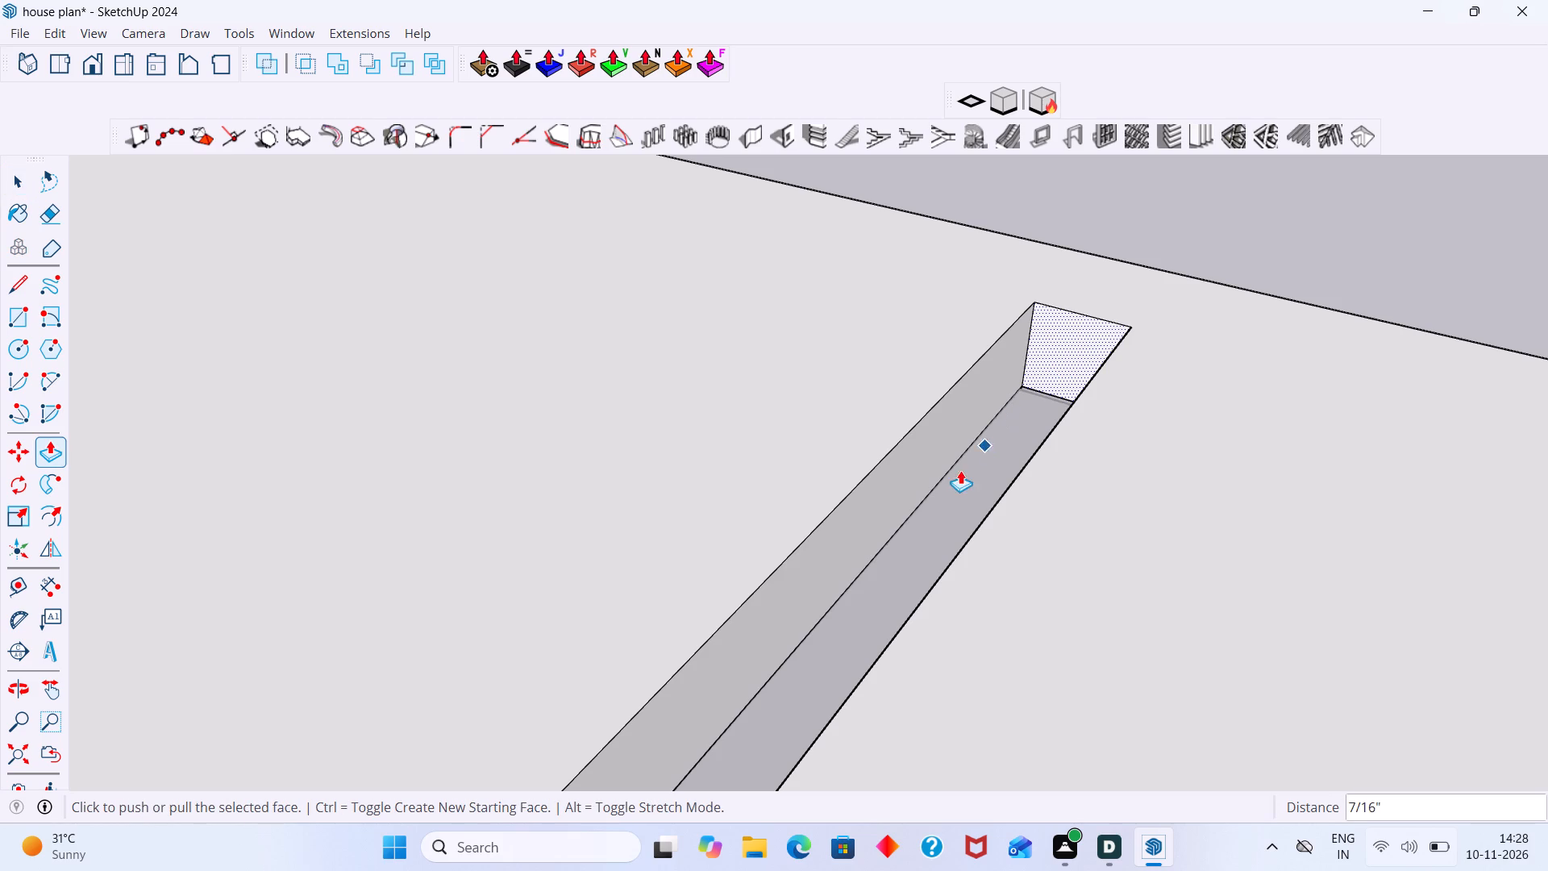
pyautogui.click(1076, 360)
pyautogui.scroll(-8, 963, 454)
pyautogui.moveTo(926, 455); pyautogui.dragTo(1022, 311, button='middle')
pyautogui.click(936, 462)
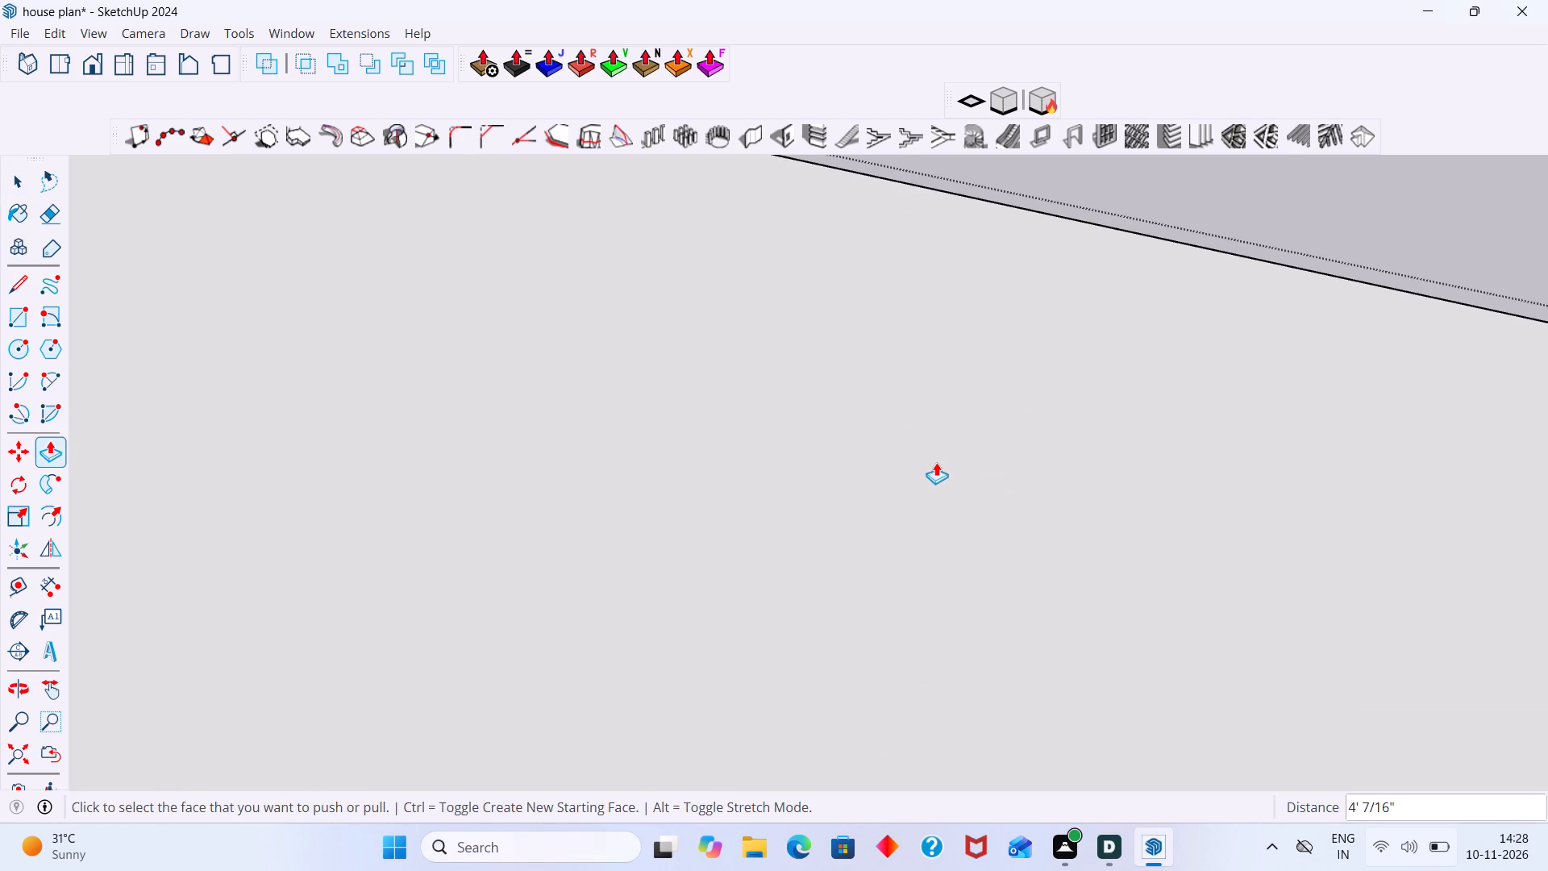
pyautogui.press('space')
pyautogui.scroll(-20, 1013, 448)
pyautogui.scroll(-8, 1013, 448)
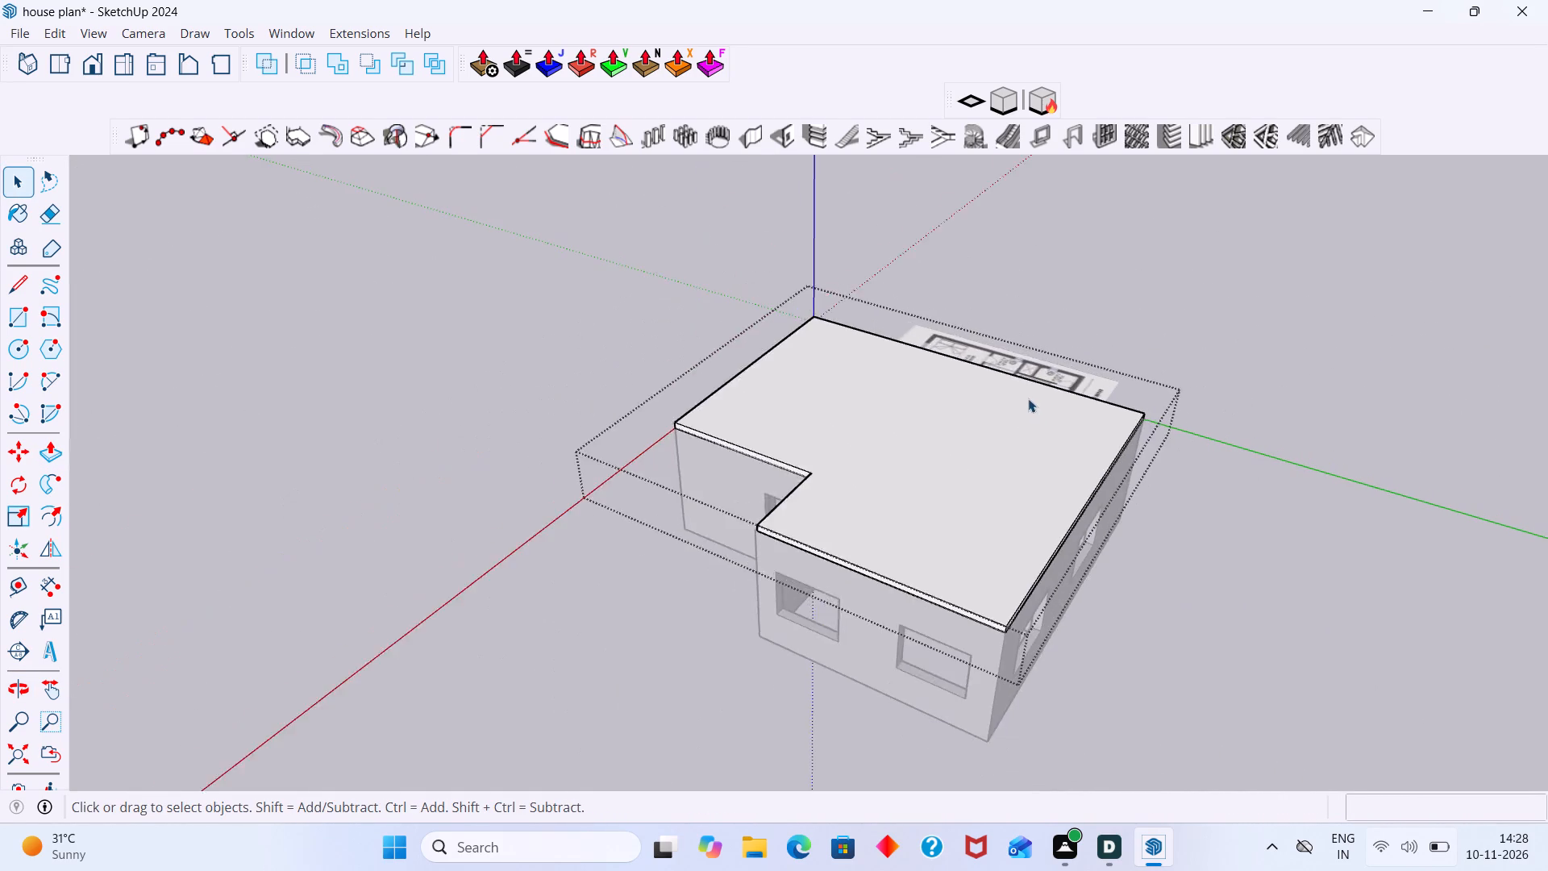
pyautogui.click(1189, 346)
# Examine the roof slab and the outer walls from several sides, including the uncovered notch over the entry.
pyautogui.moveTo(1042, 445); pyautogui.dragTo(1247, 426, button='middle')
pyautogui.click(1242, 566)
pyautogui.scroll(5, 1013, 501)
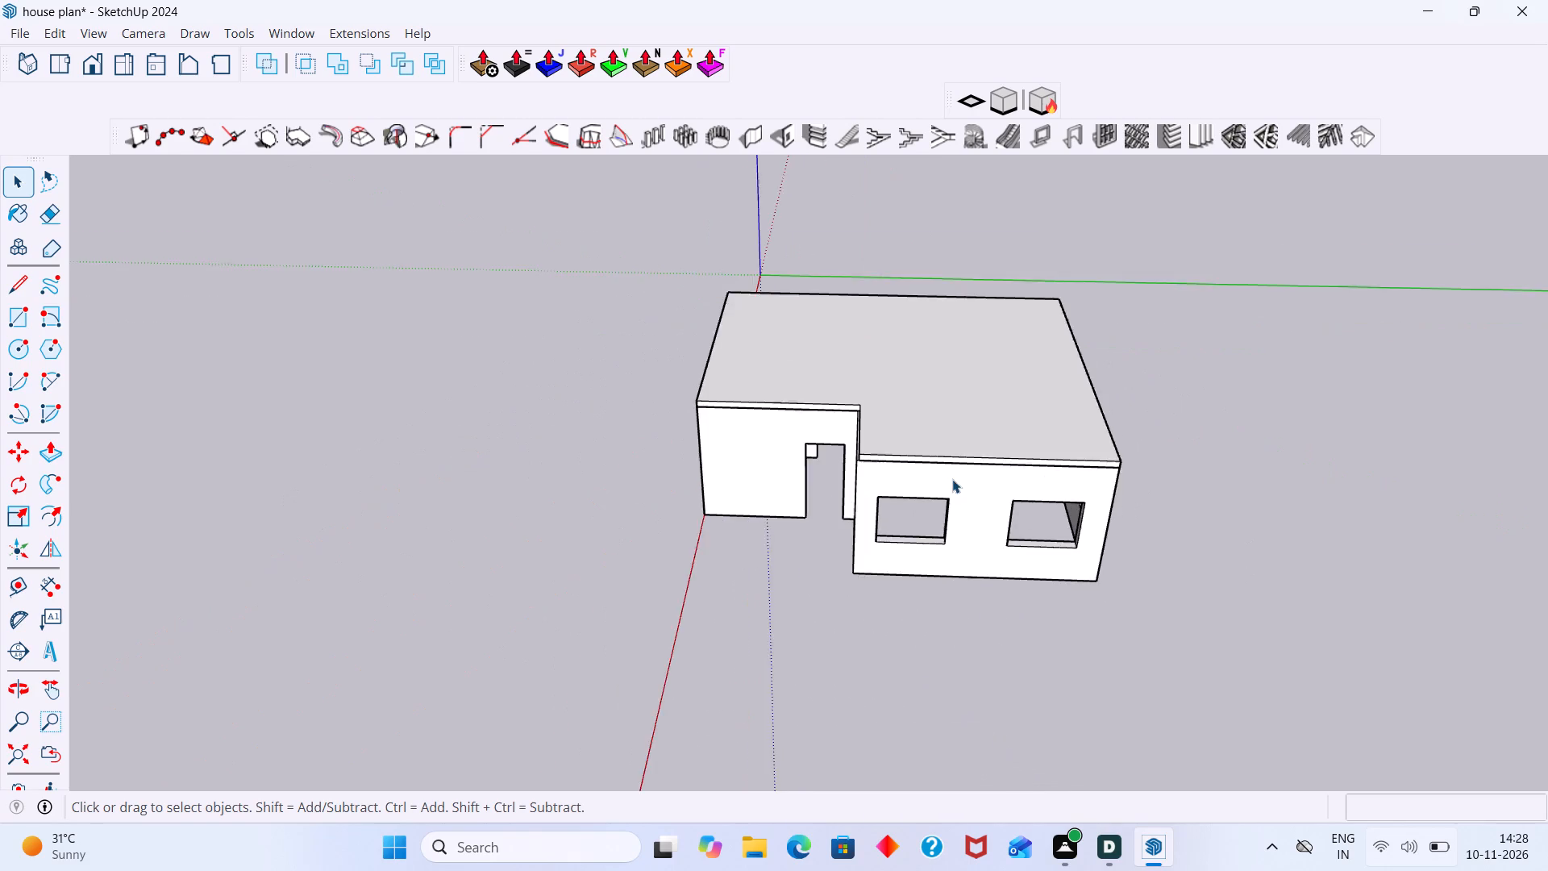
pyautogui.scroll(7, 952, 479)
pyautogui.moveTo(932, 515); pyautogui.dragTo(1348, 451, button='middle')
pyautogui.scroll(-9, 1230, 441)
pyautogui.moveTo(1153, 472); pyautogui.dragTo(1088, 565, button='middle')
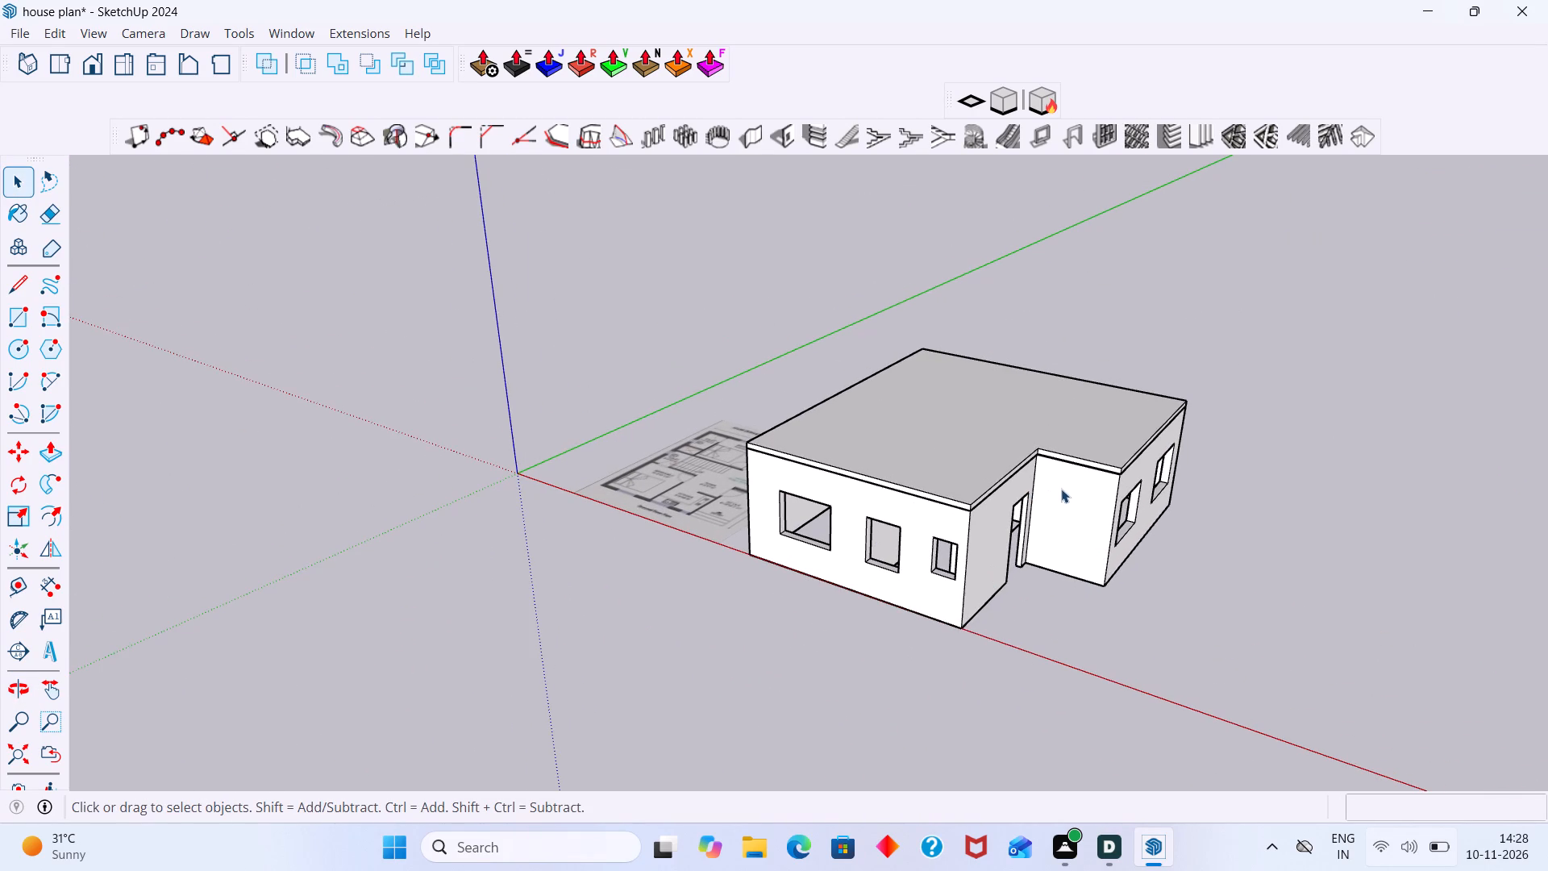
pyautogui.moveTo(1067, 477); pyautogui.dragTo(845, 466, button='middle')
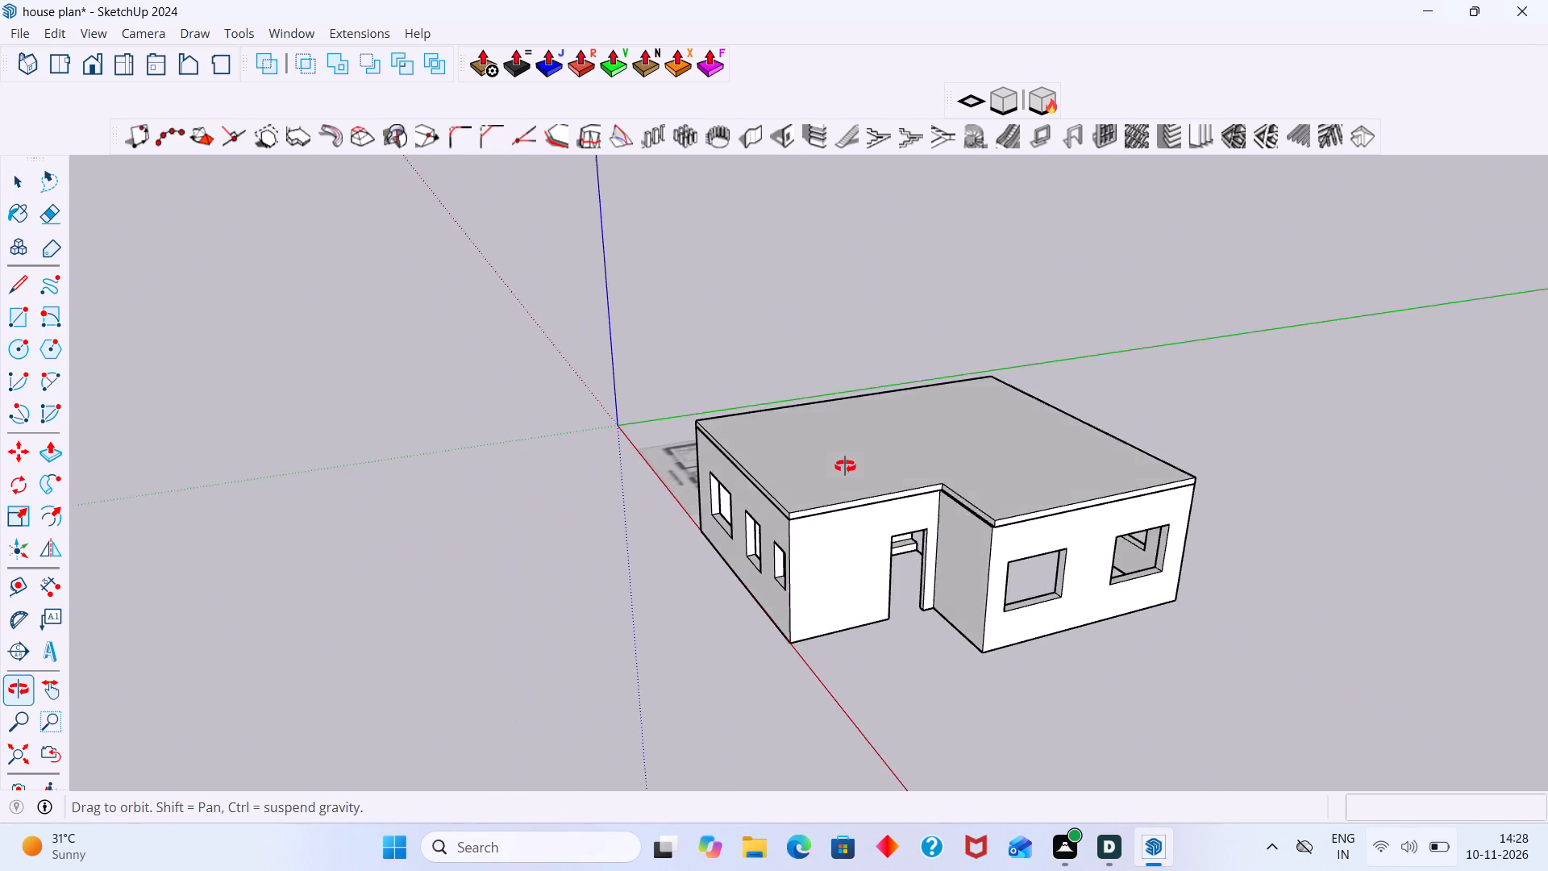
pyautogui.moveTo(845, 466); pyautogui.dragTo(840, 477, button='middle')
pyautogui.scroll(10, 893, 536)
pyautogui.moveTo(834, 482); pyautogui.dragTo(799, 410, button='middle')
pyautogui.scroll(-4, 838, 419)
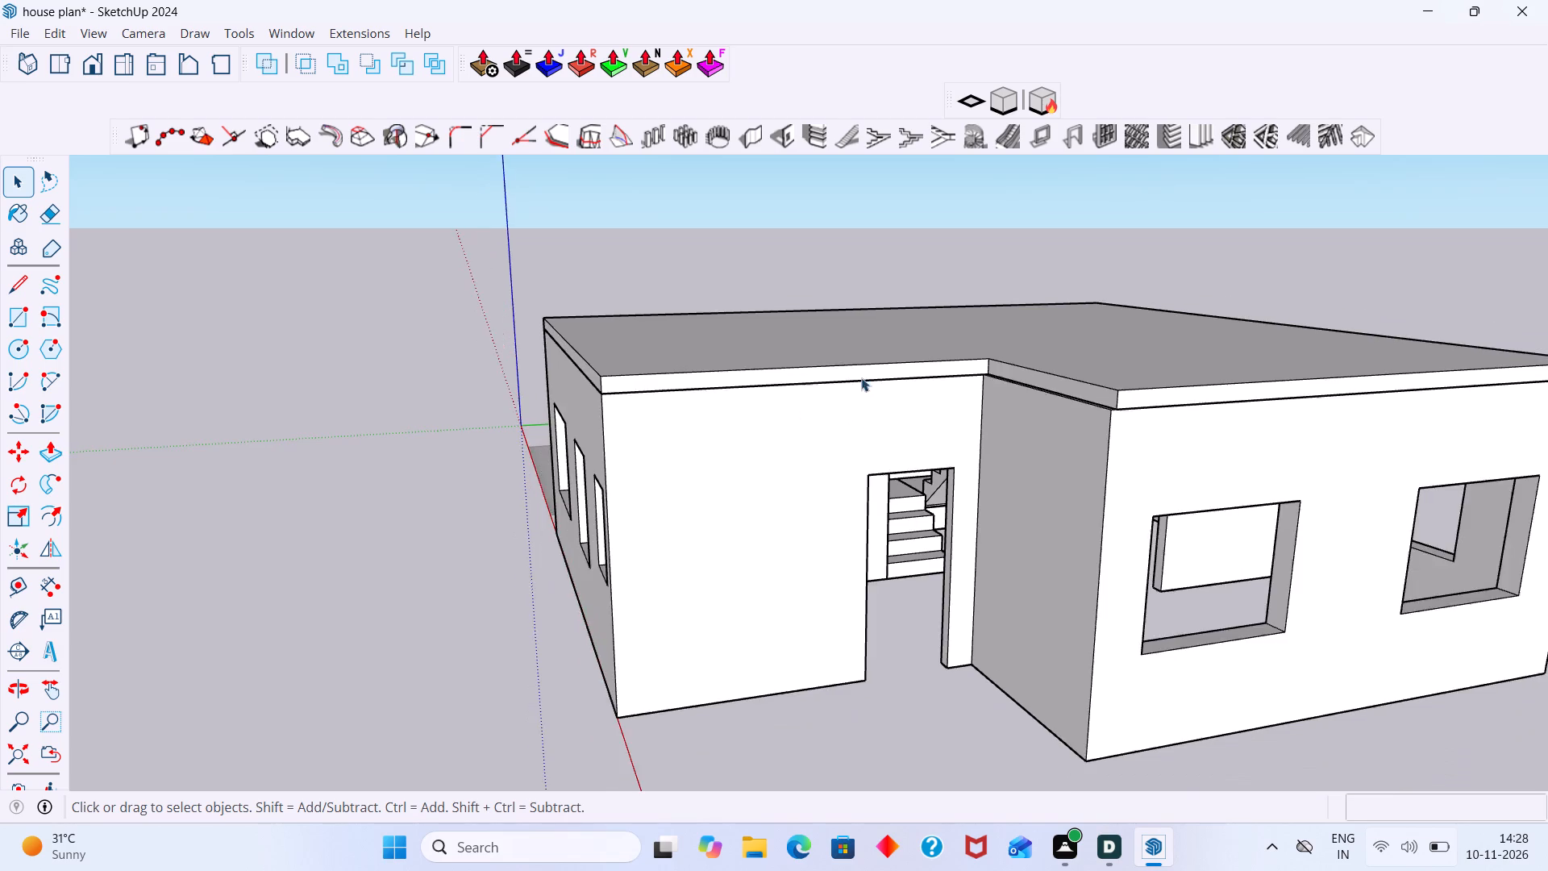
pyautogui.scroll(-3, 861, 377)
pyautogui.moveTo(905, 409); pyautogui.dragTo(880, 565, button='middle')
pyautogui.scroll(4, 955, 511)
pyautogui.click(970, 505)
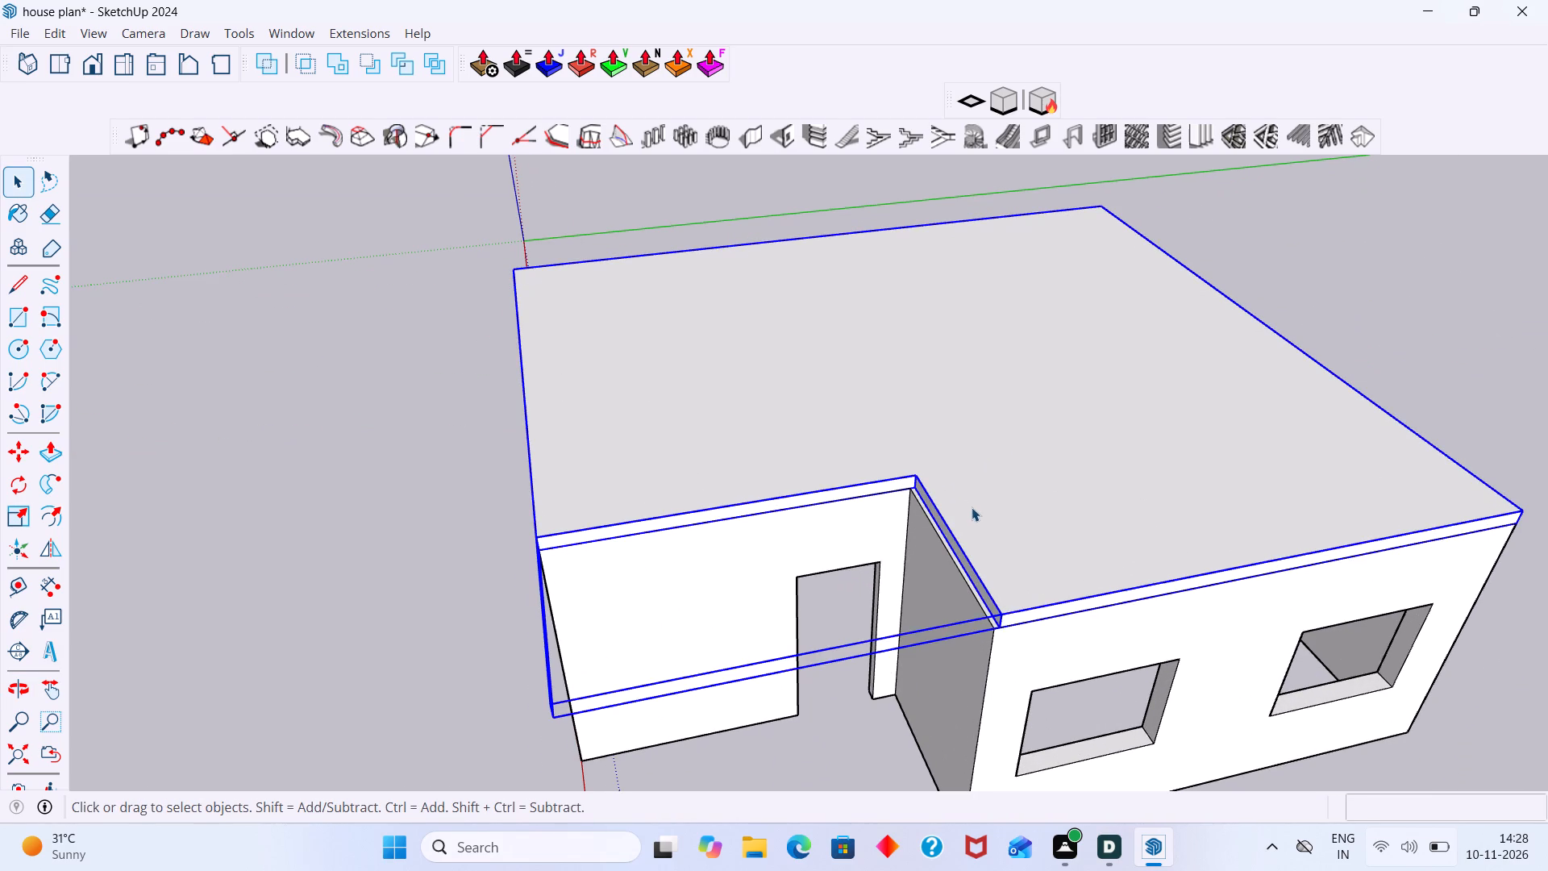
pyautogui.click(1455, 384)
# Push/pull the slab's recessed edge face outward over the sit-out until it is flush with the adjoining slab edge.
pyautogui.scroll(3, 526, 629)
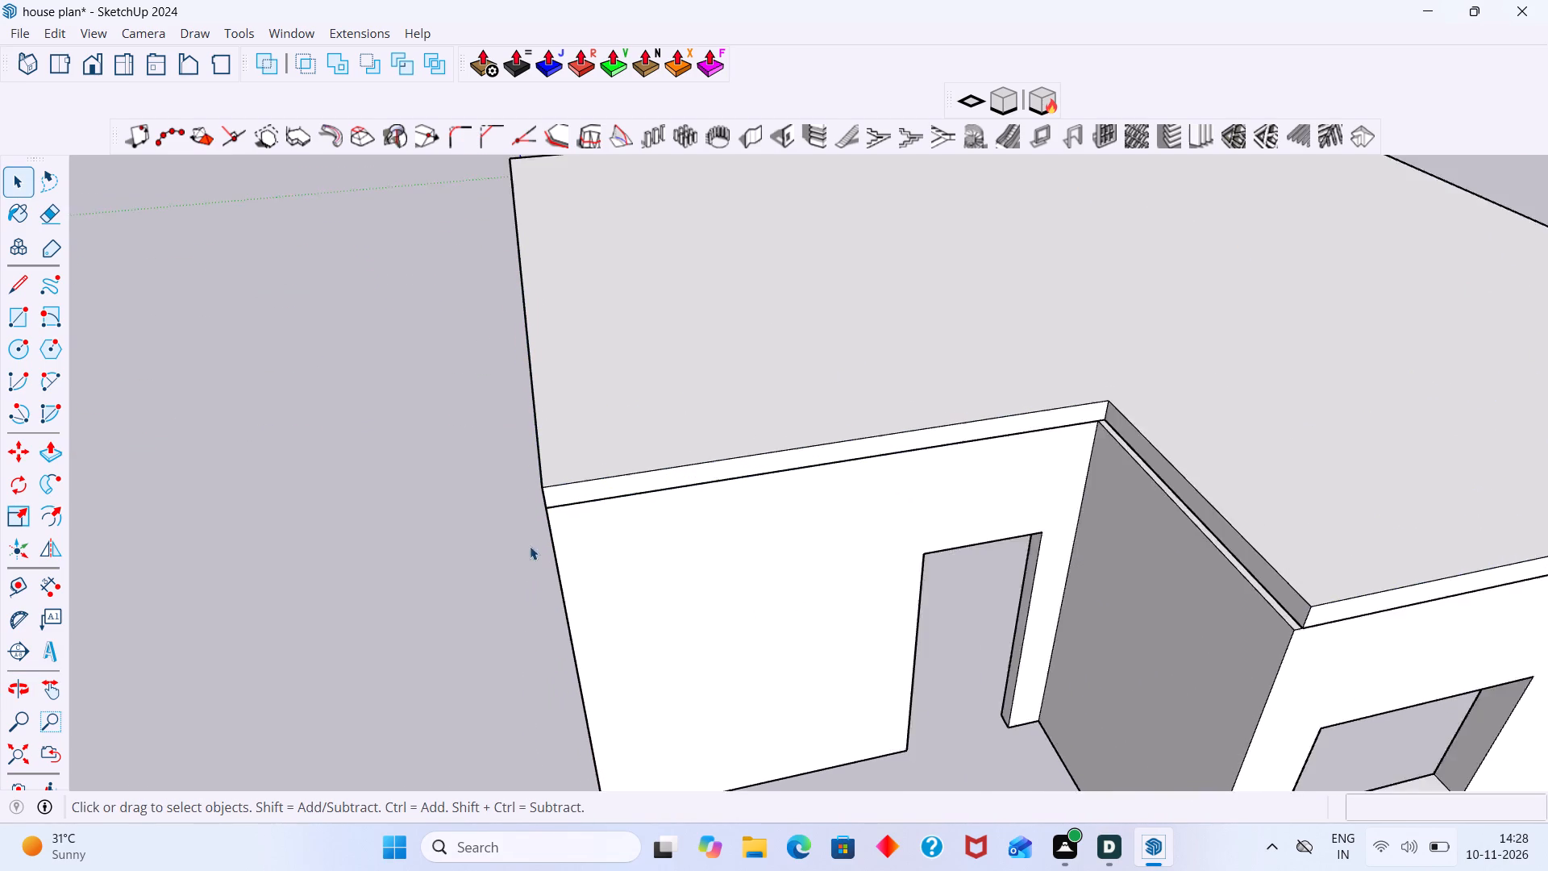
pyautogui.scroll(2, 530, 546)
pyautogui.tripleClick(598, 471)
pyautogui.click(597, 471)
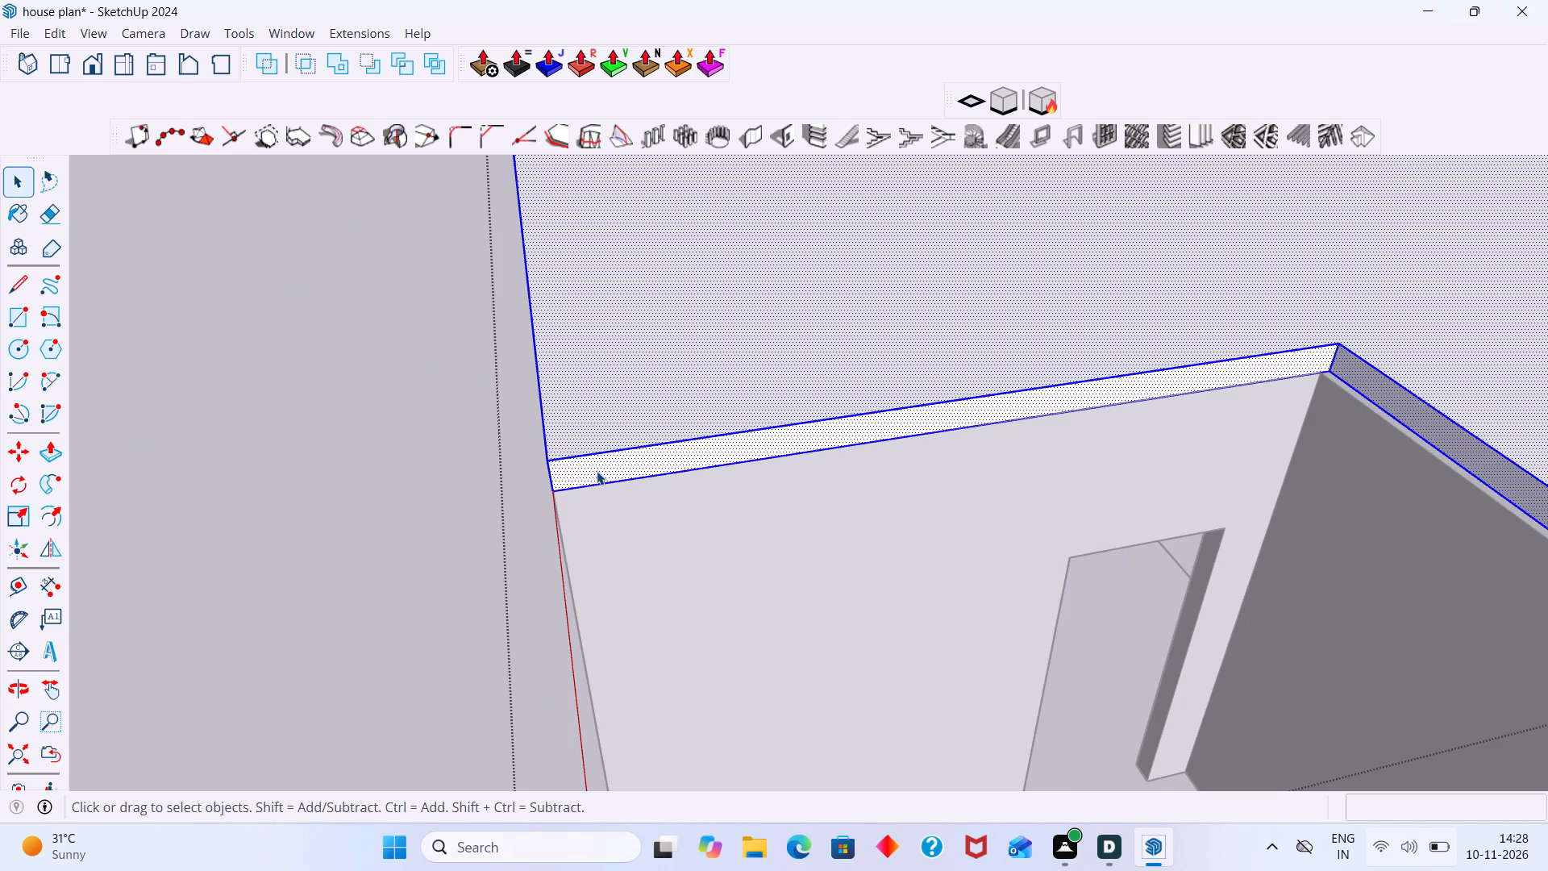
pyautogui.doubleClick(597, 471)
pyautogui.press('p')
pyautogui.click(602, 475)
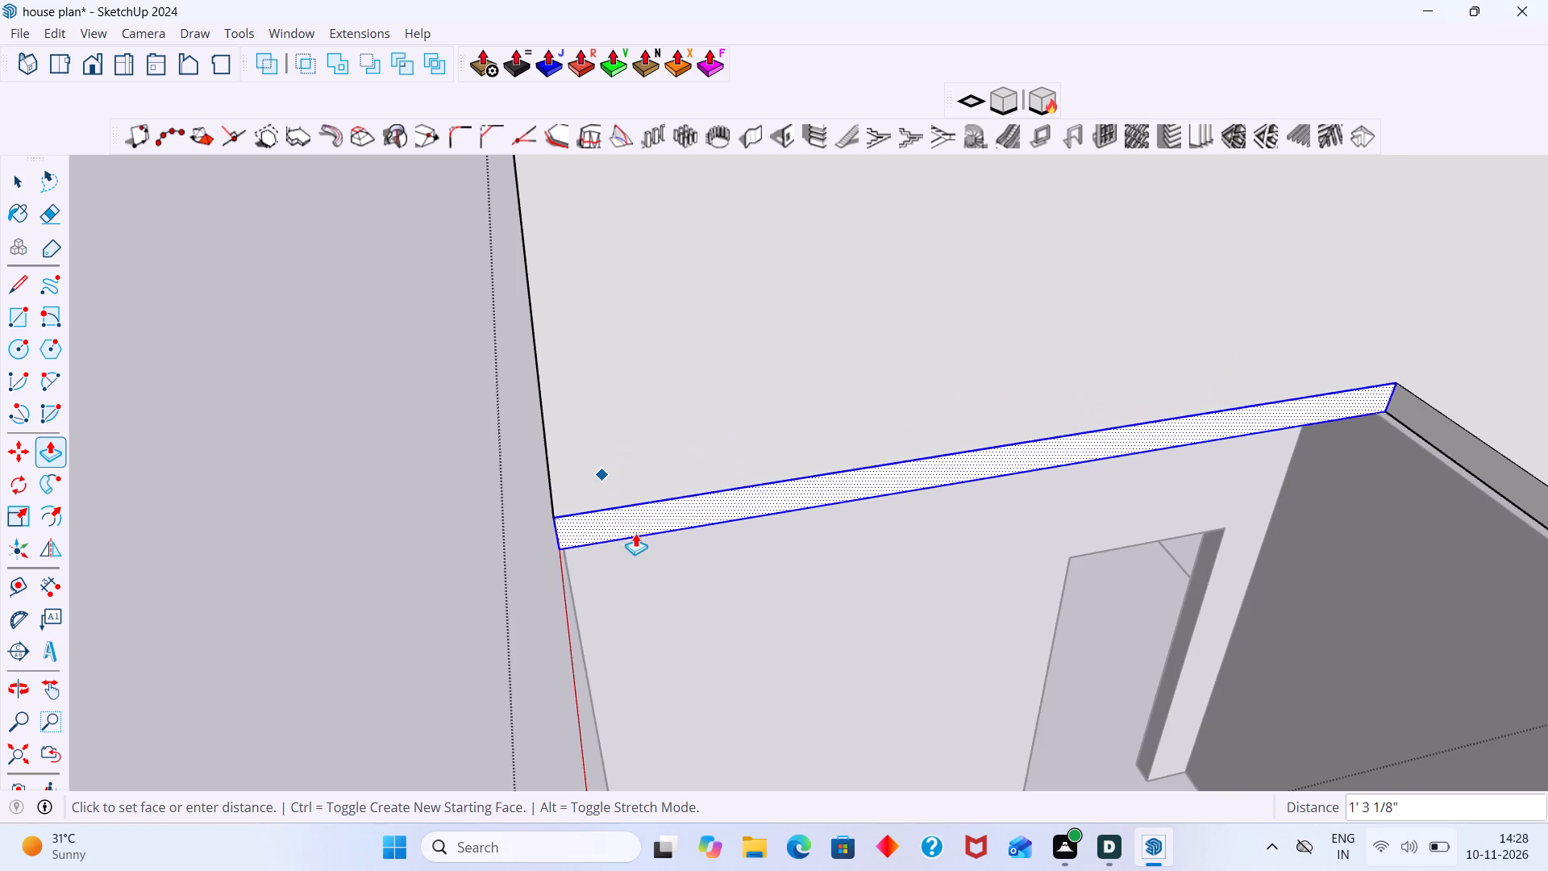
pyautogui.scroll(-12, 645, 555)
pyautogui.scroll(3, 1009, 584)
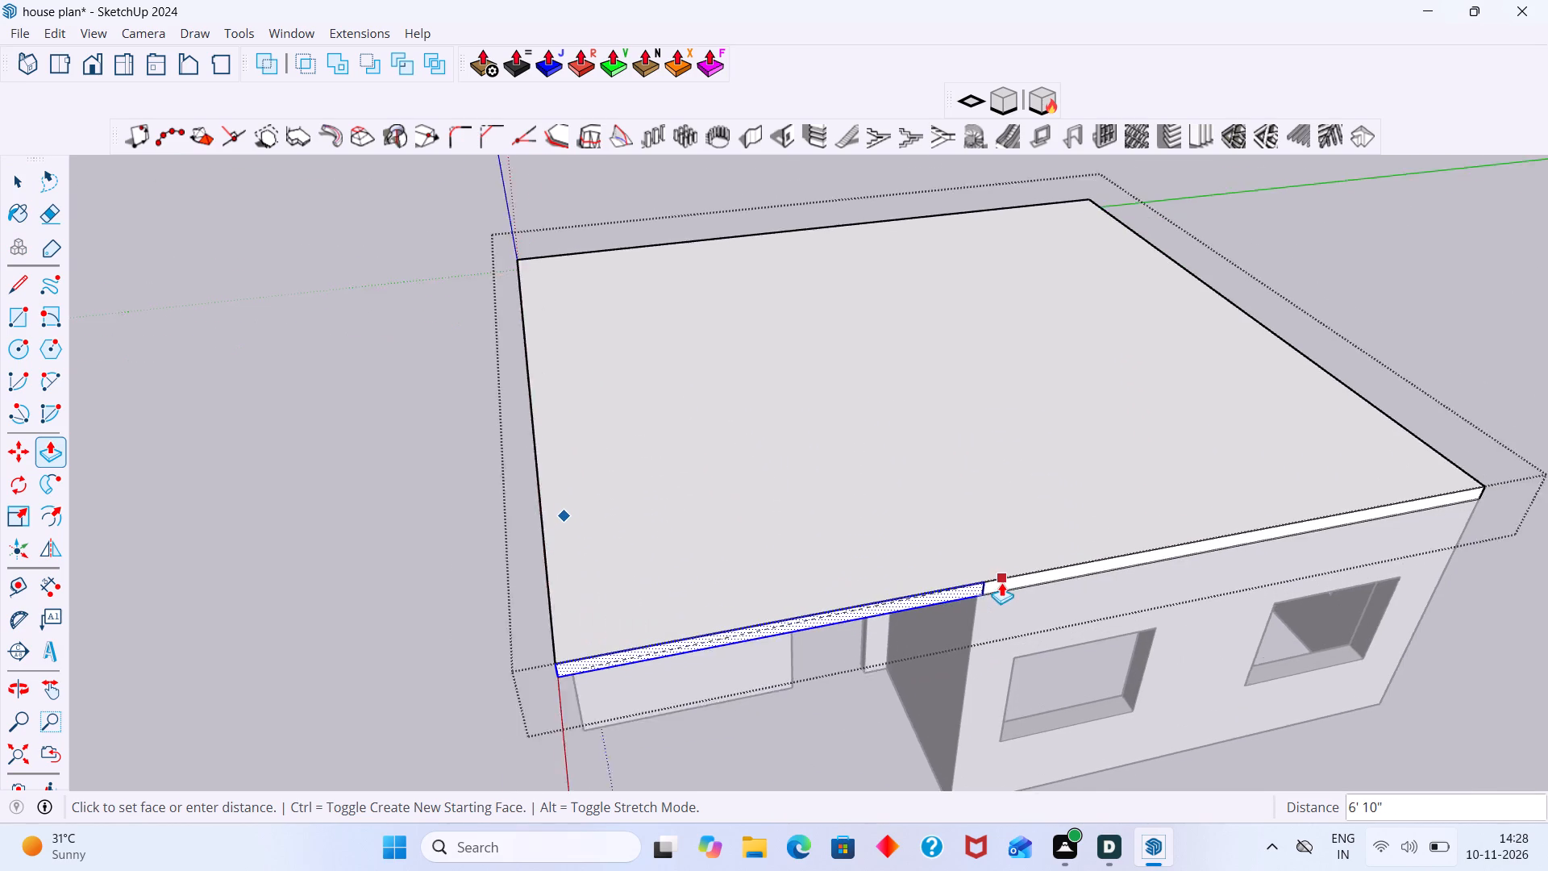
pyautogui.scroll(5, 1001, 582)
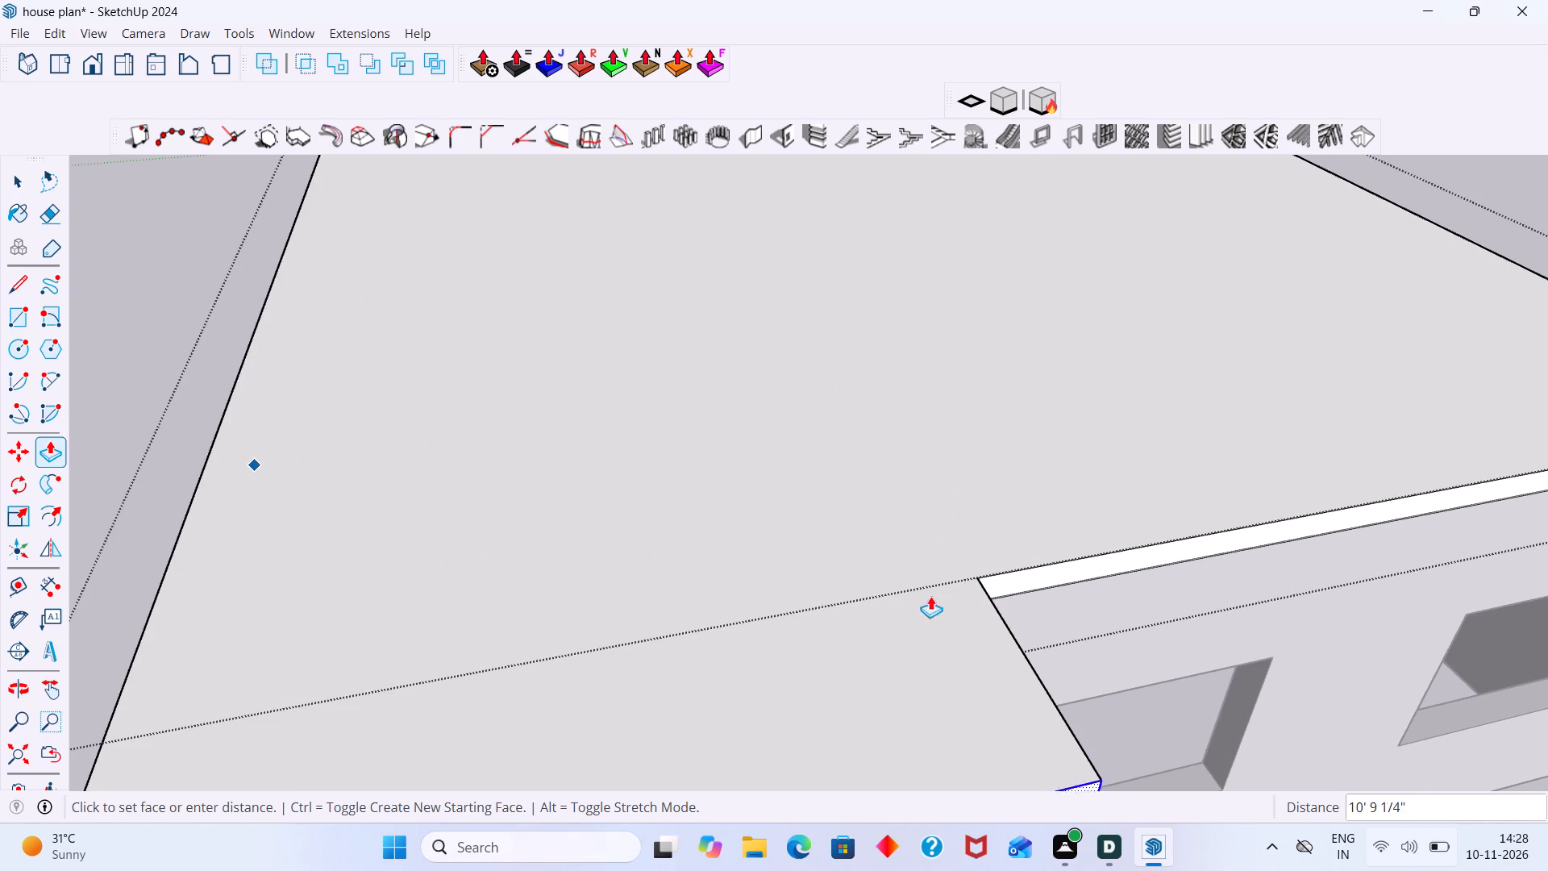
pyautogui.click(982, 575)
pyautogui.press('space')
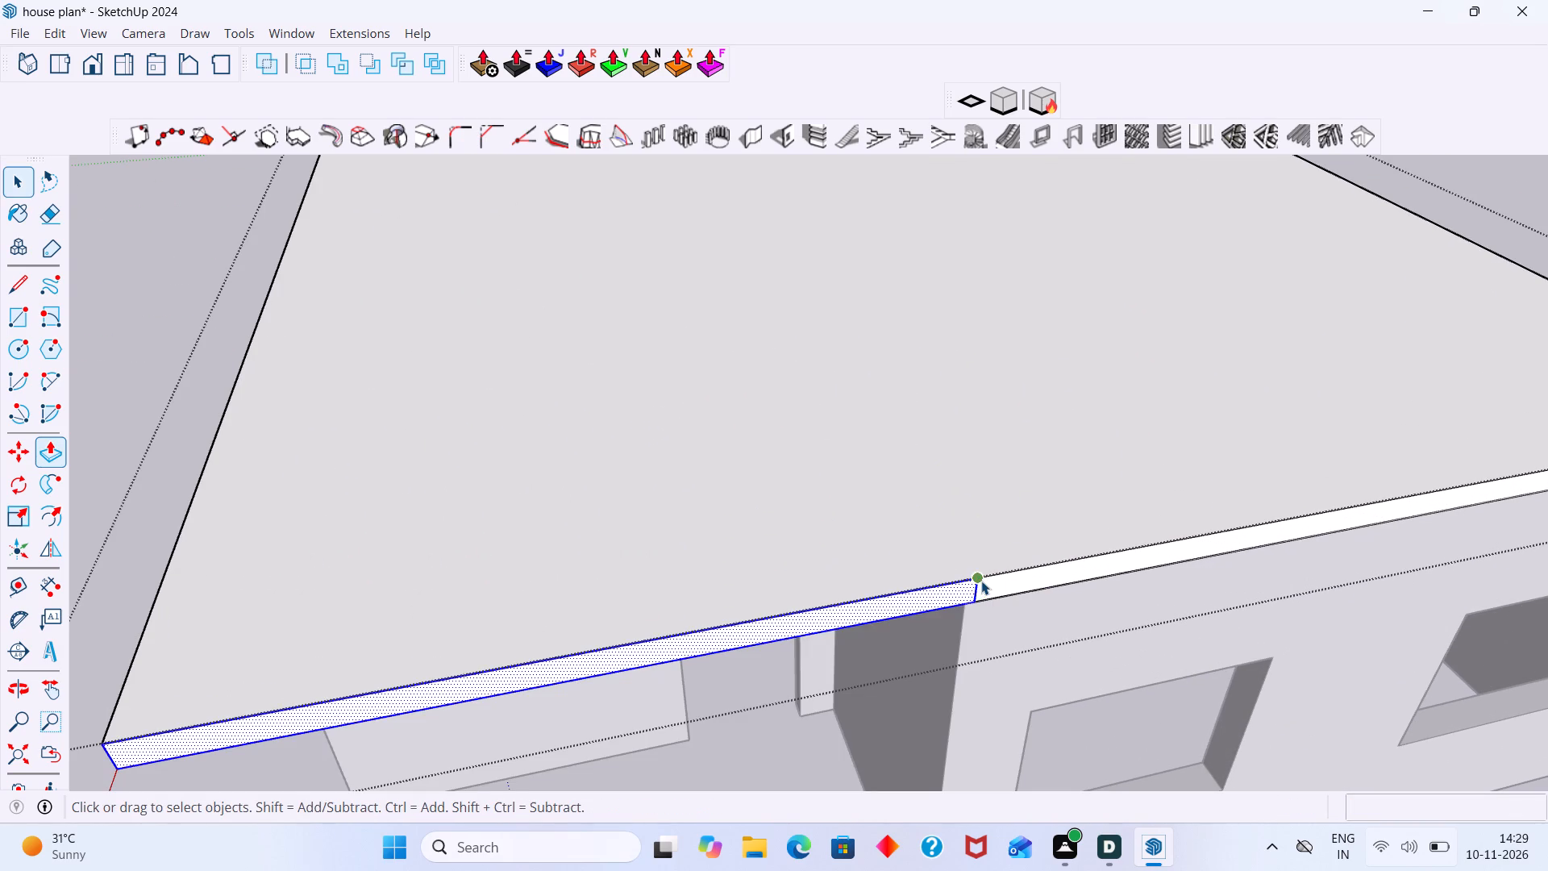
# Delete the leftover seam edge on the slab's side where the extended part meets the original slab.
pyautogui.click(977, 591)
pyautogui.press('Delete')
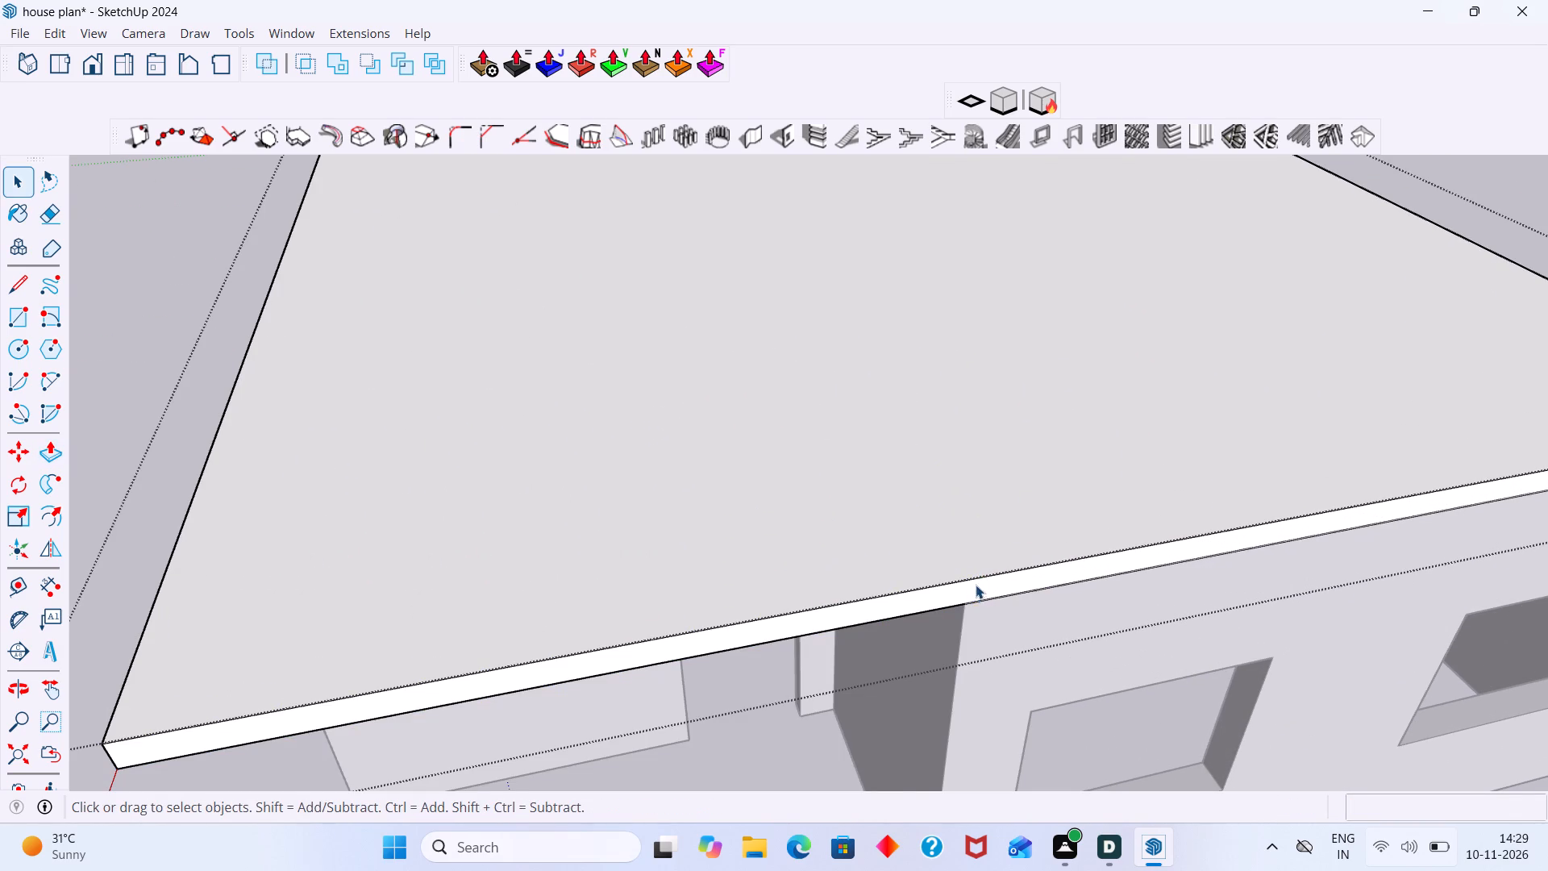
pyautogui.scroll(-9, 974, 581)
pyautogui.click(1362, 331)
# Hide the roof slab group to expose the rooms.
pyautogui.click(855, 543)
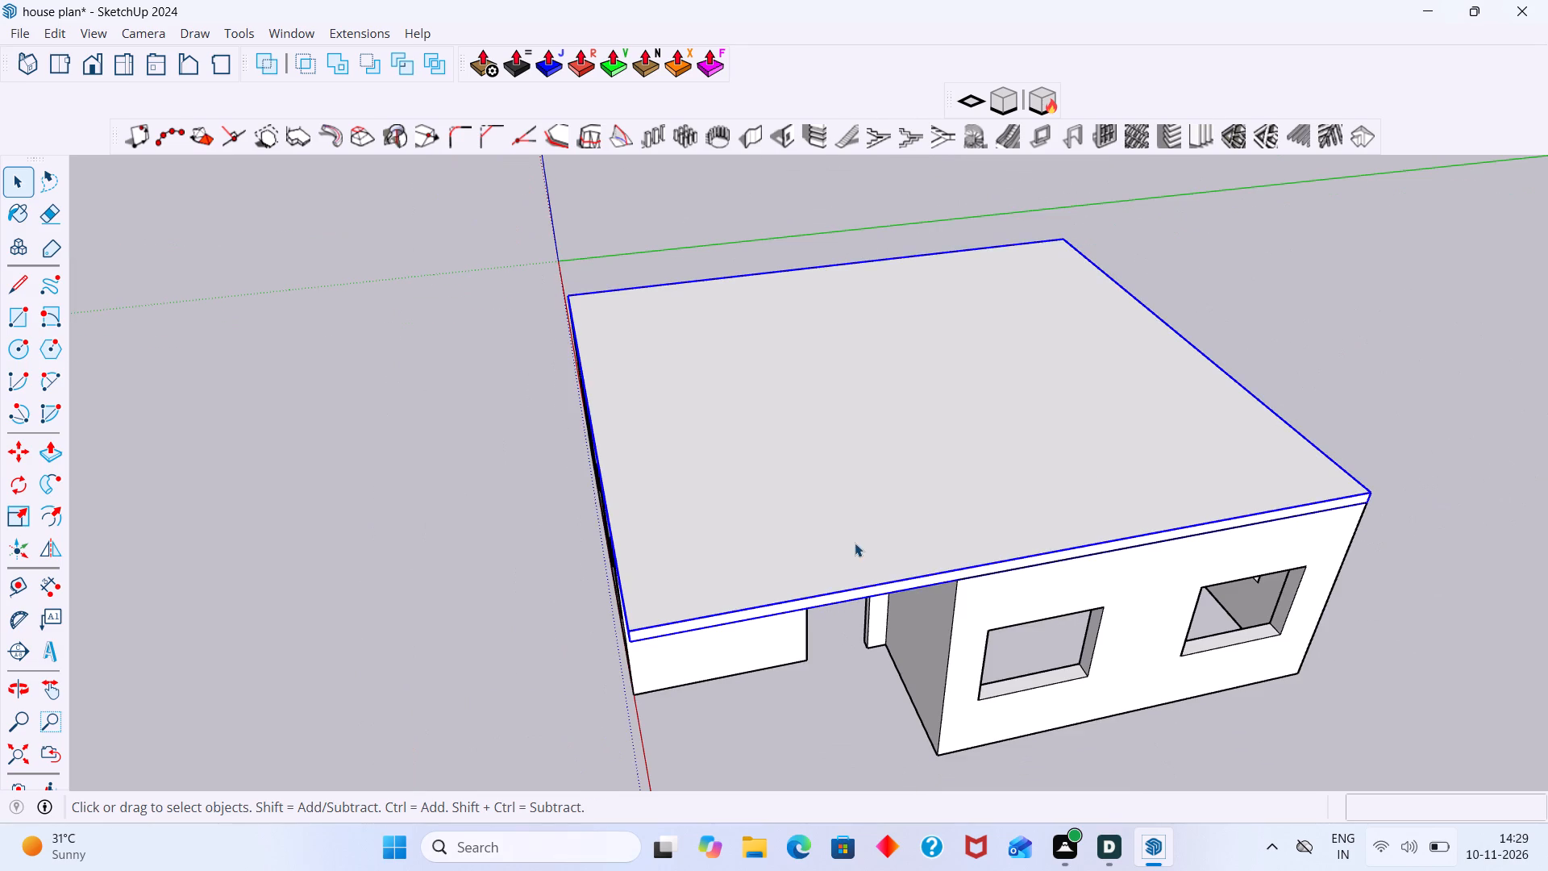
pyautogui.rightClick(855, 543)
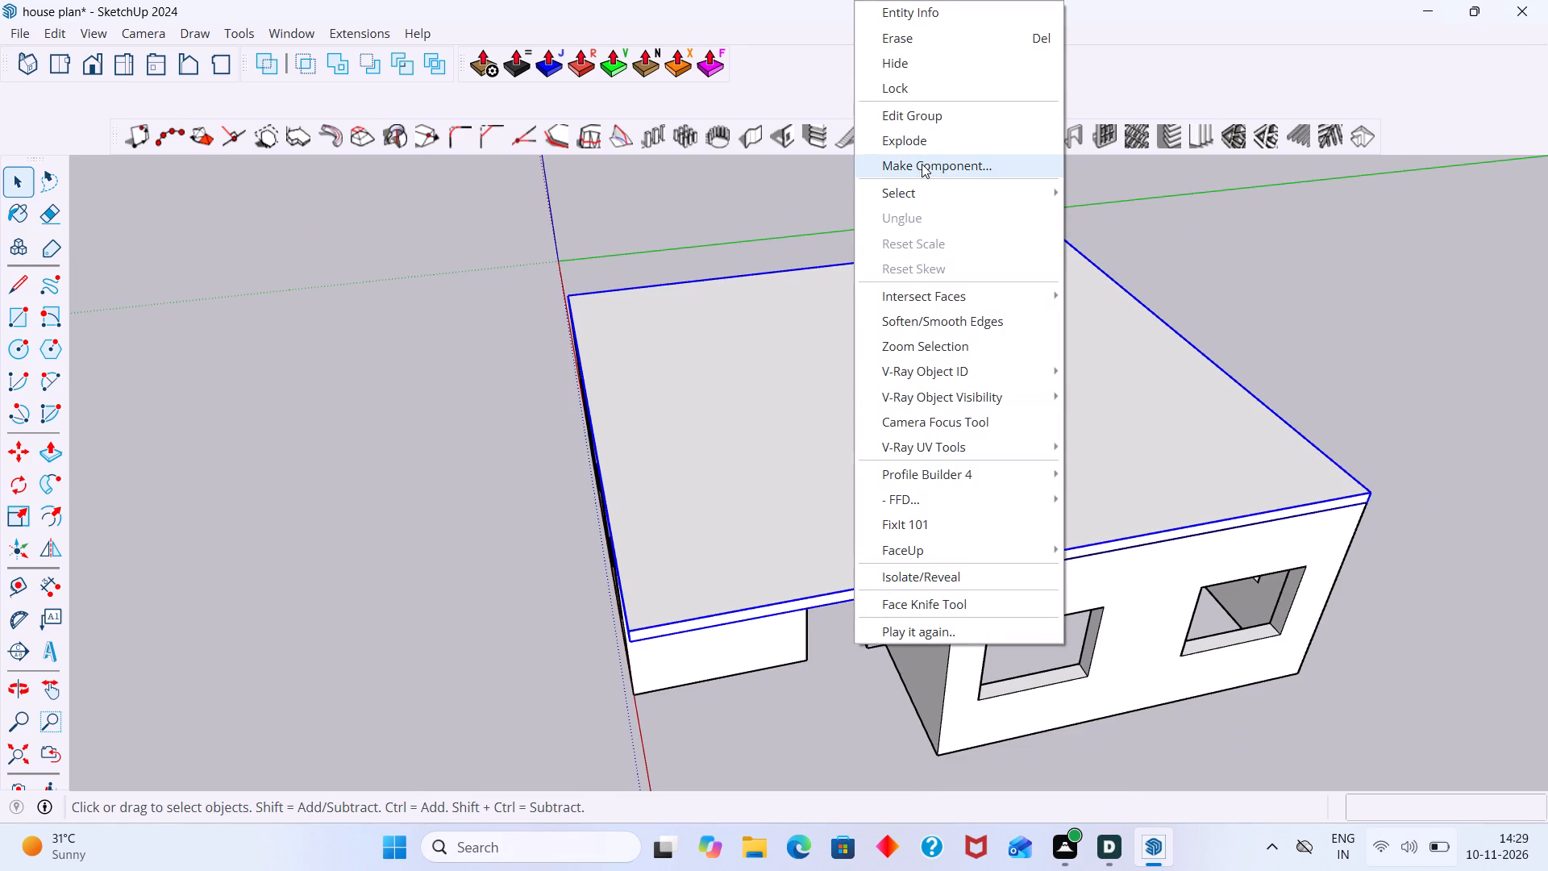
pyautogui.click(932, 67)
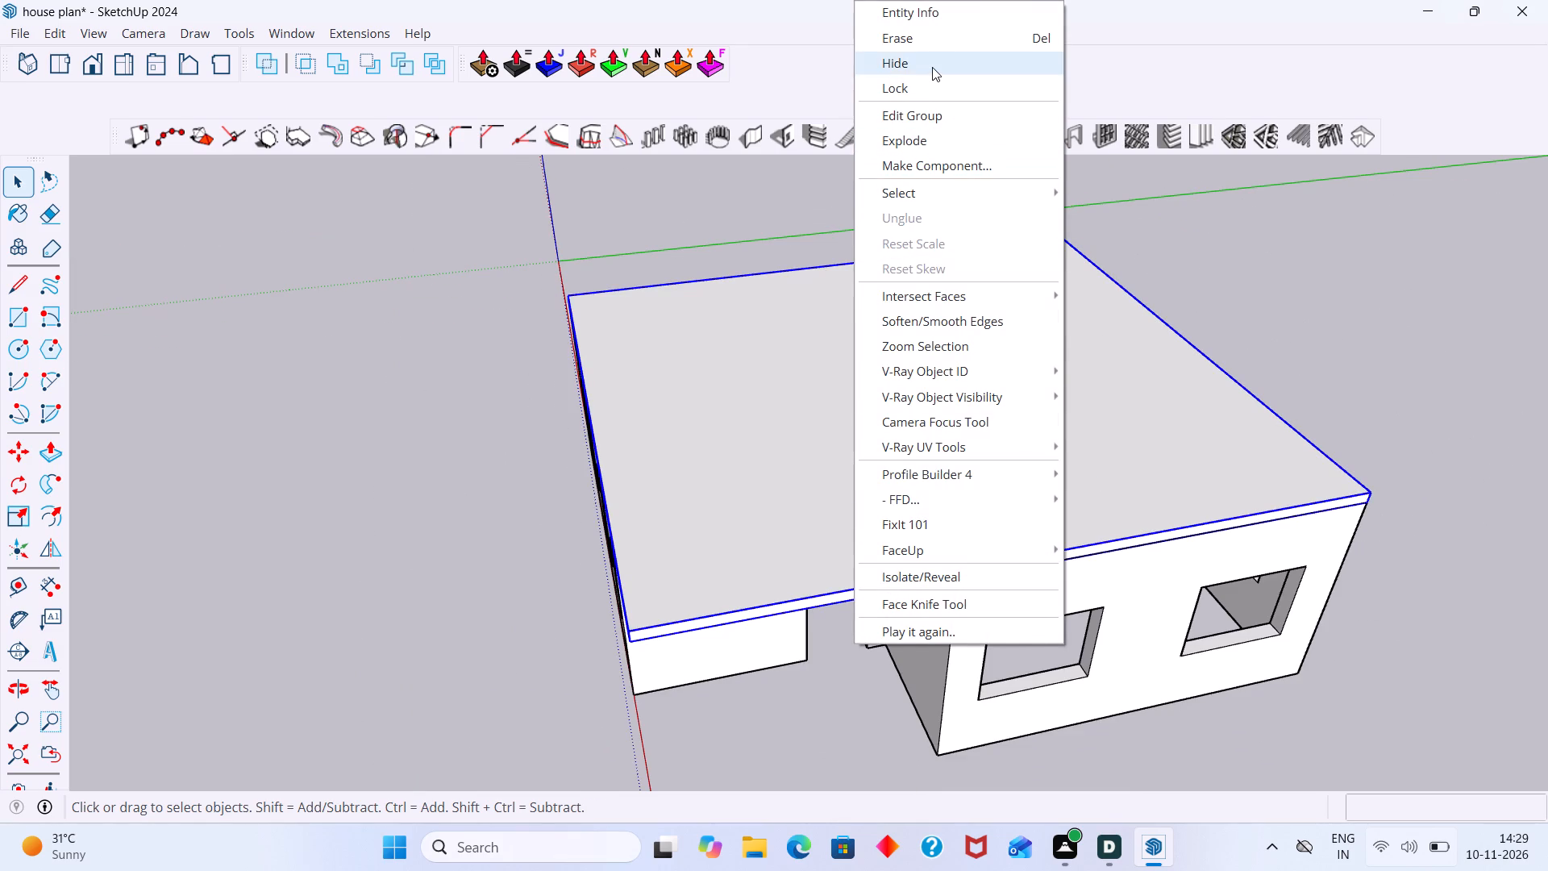
# Examine the open rooms, staircase and window walls against the ground floor plan image.
pyautogui.scroll(-1, 1188, 279)
pyautogui.moveTo(1017, 424); pyautogui.dragTo(1057, 695, button='middle')
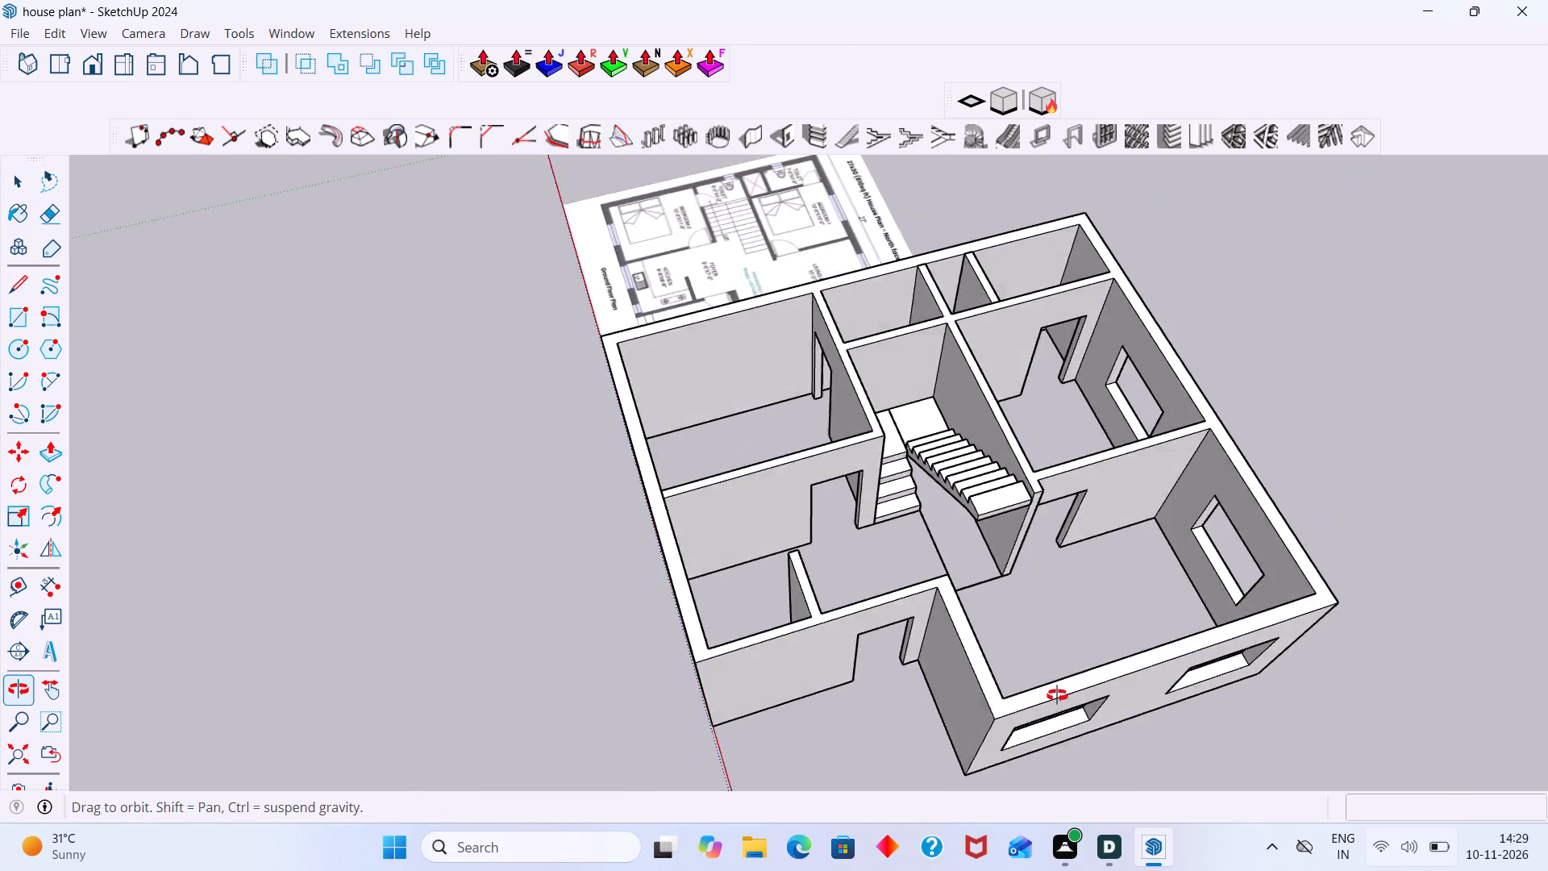
pyautogui.moveTo(1057, 695); pyautogui.dragTo(1054, 691, button='middle')
pyautogui.scroll(1, 856, 586)
pyautogui.scroll(-4, 855, 579)
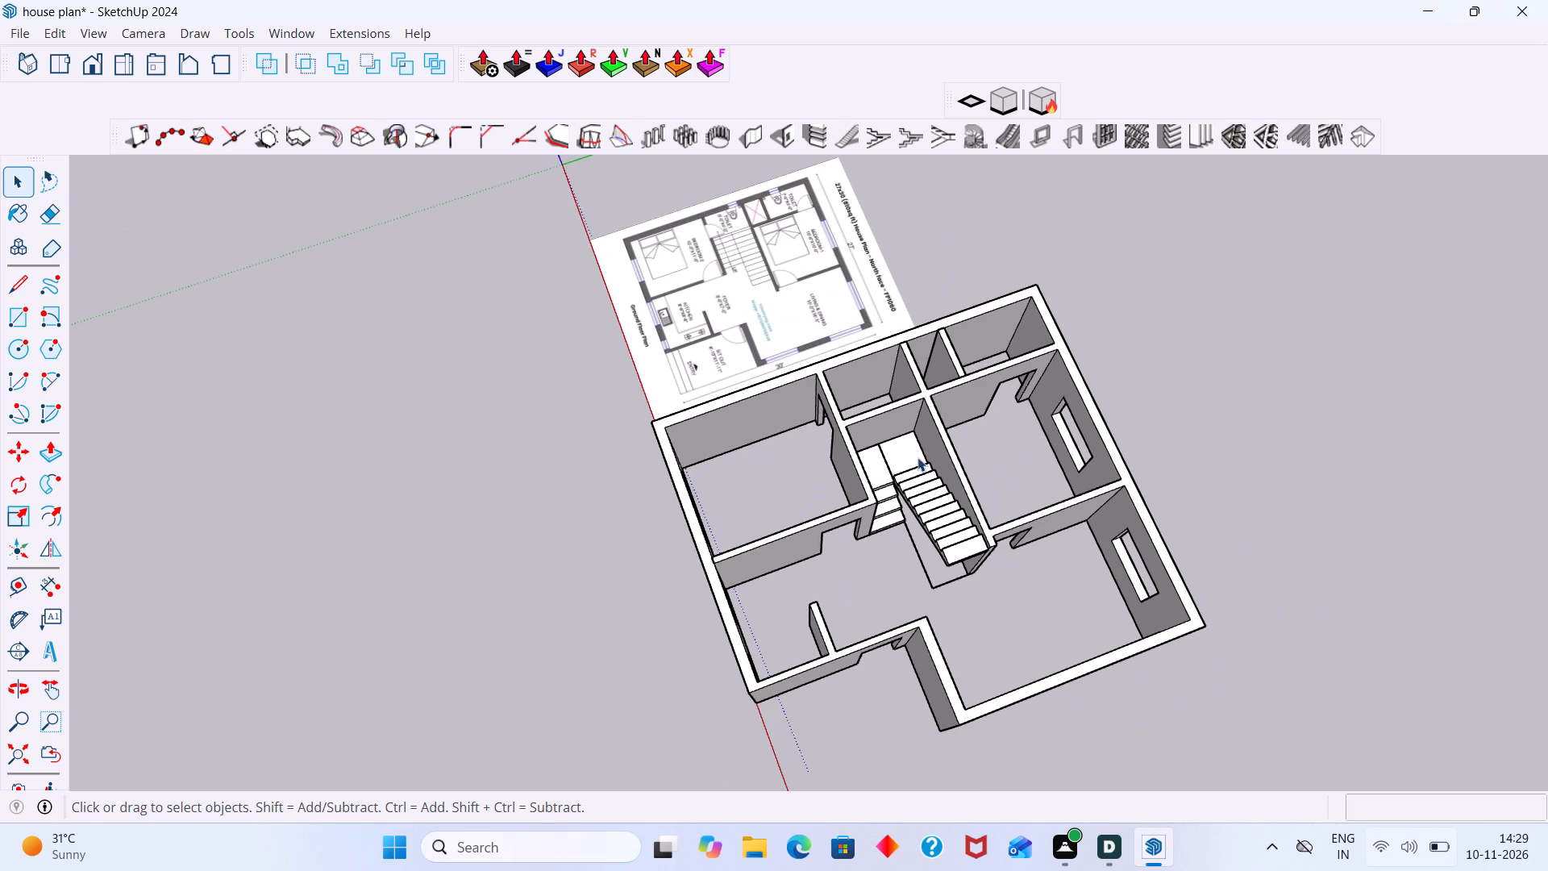
pyautogui.keyDown('shift'); pyautogui.moveTo(749, 331); pyautogui.dragTo(765, 502, button='middle'); pyautogui.keyUp('shift')
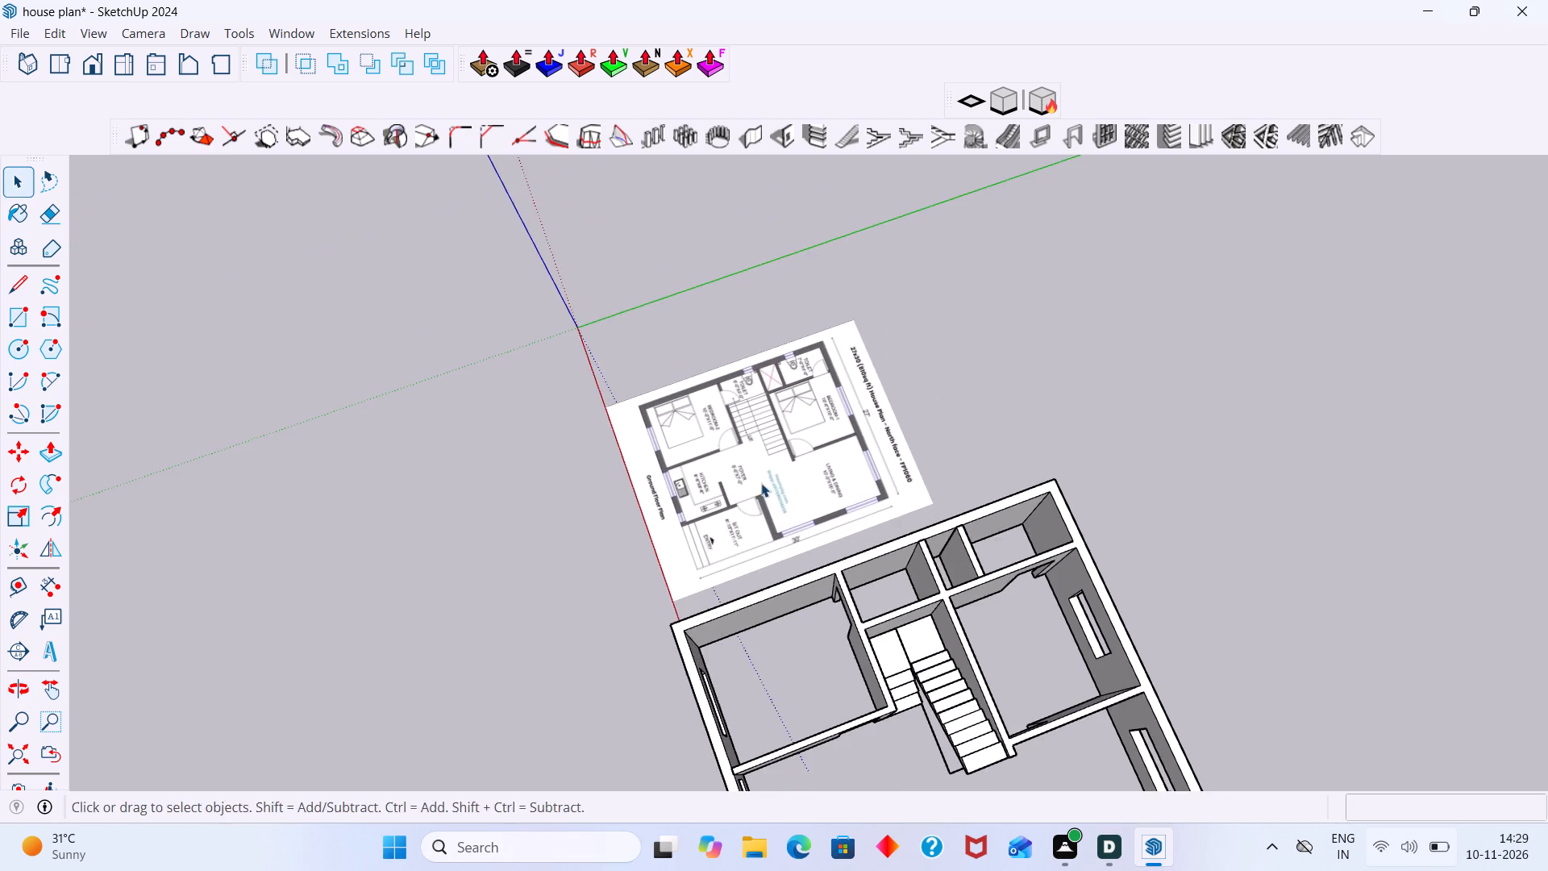
pyautogui.moveTo(761, 483); pyautogui.dragTo(762, 373, button='middle')
pyautogui.scroll(2, 739, 478)
pyautogui.keyDown('shift'); pyautogui.moveTo(730, 391); pyautogui.dragTo(751, 315, button='middle'); pyautogui.keyUp('shift')
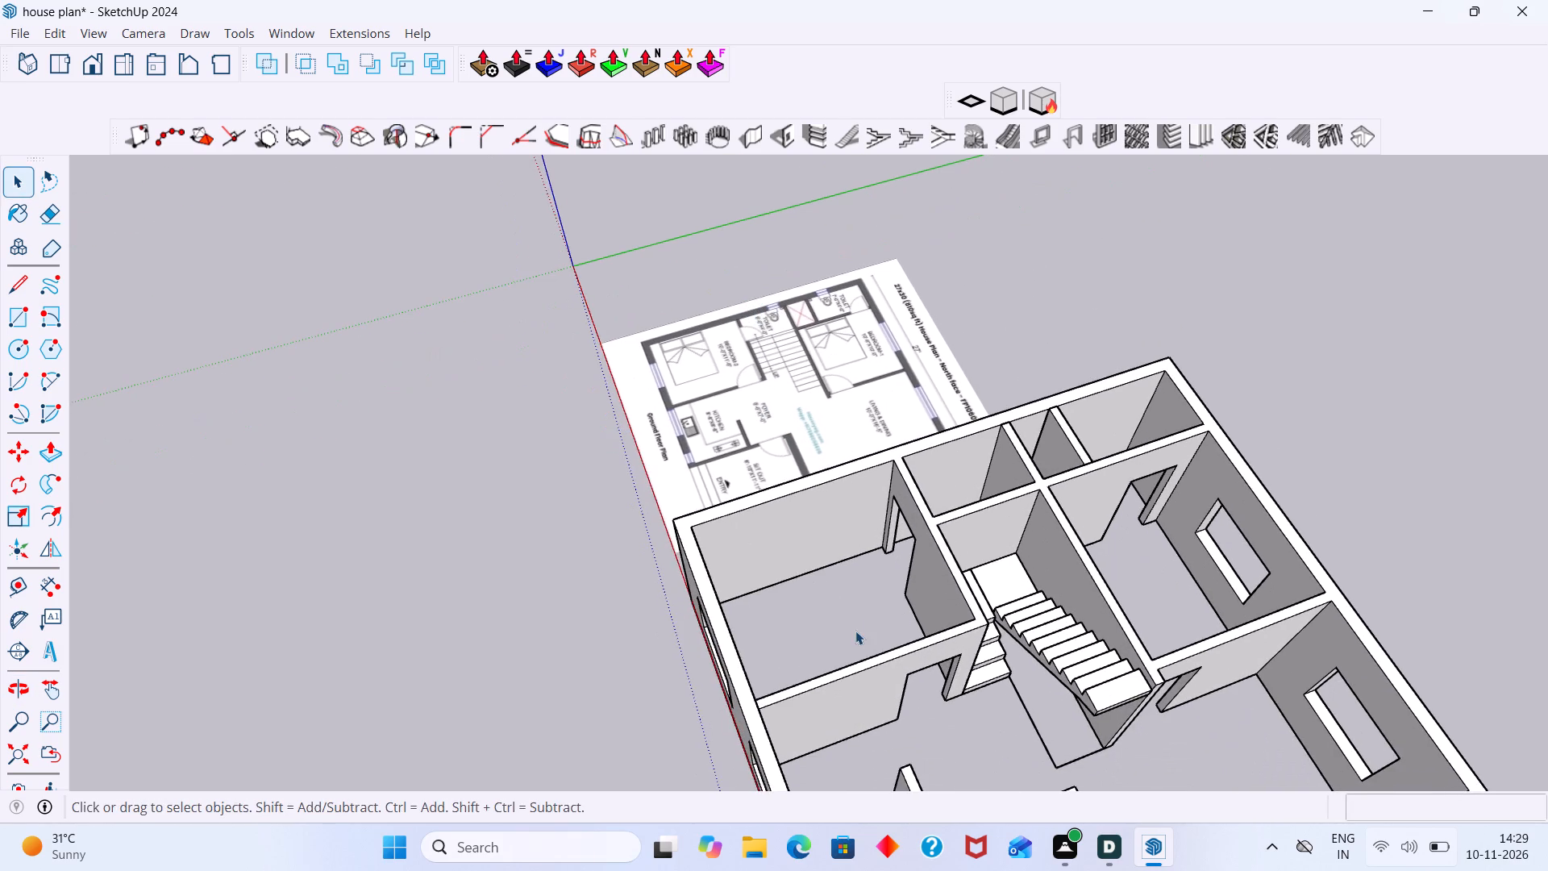
pyautogui.moveTo(855, 623); pyautogui.dragTo(1263, 477, button='middle')
pyautogui.scroll(2, 1098, 555)
pyautogui.moveTo(1117, 554); pyautogui.dragTo(1166, 542, button='middle')
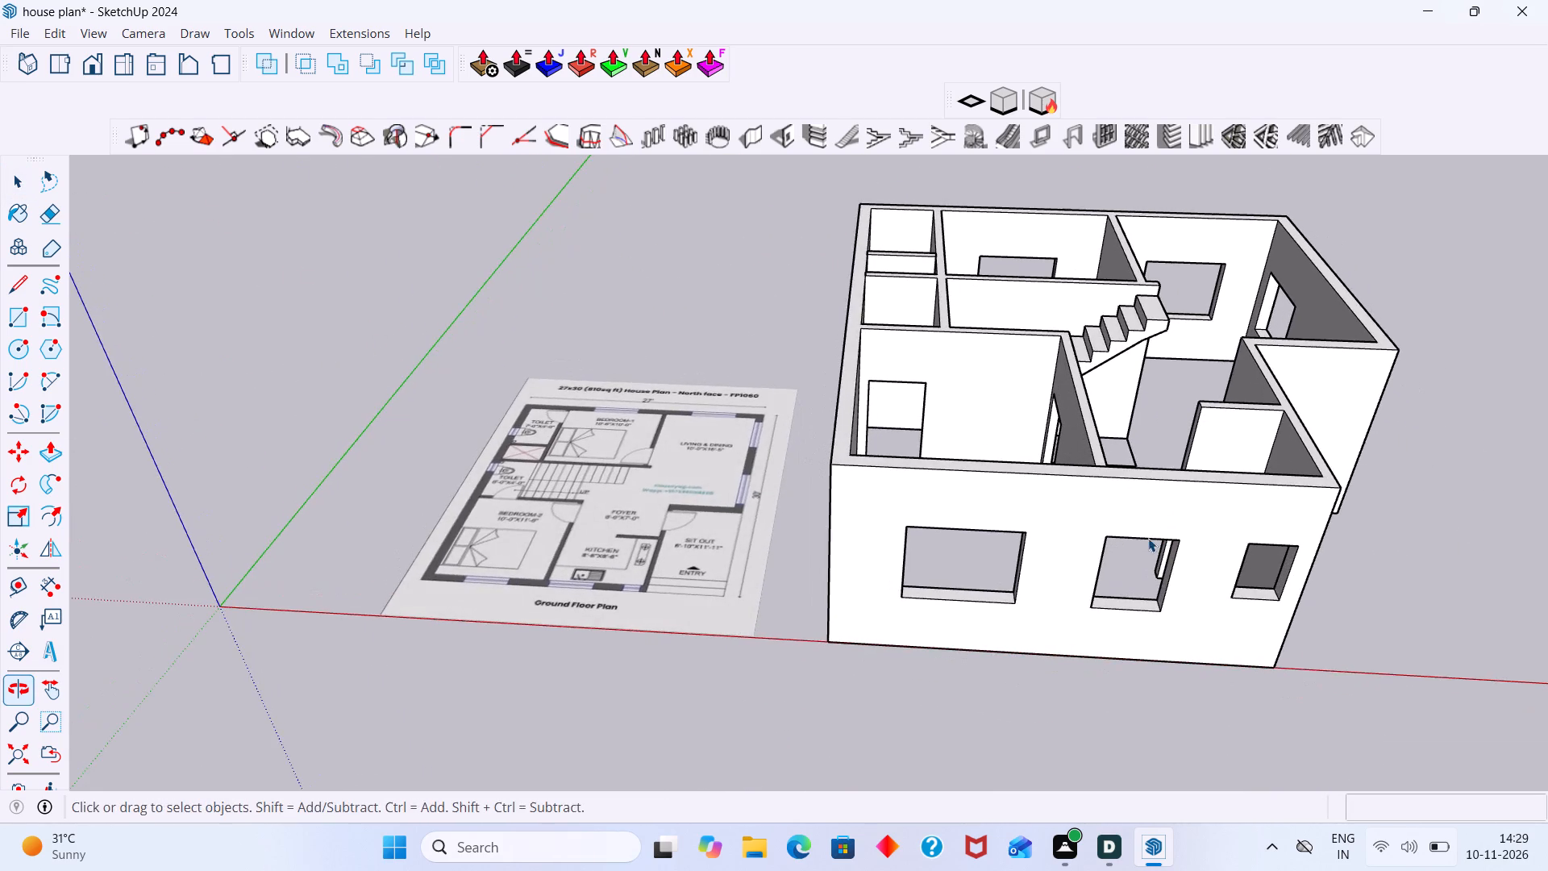
pyautogui.moveTo(1142, 536); pyautogui.dragTo(1080, 377, button='middle')
pyautogui.scroll(3, 976, 434)
pyautogui.moveTo(972, 434); pyautogui.dragTo(1121, 436, button='middle')
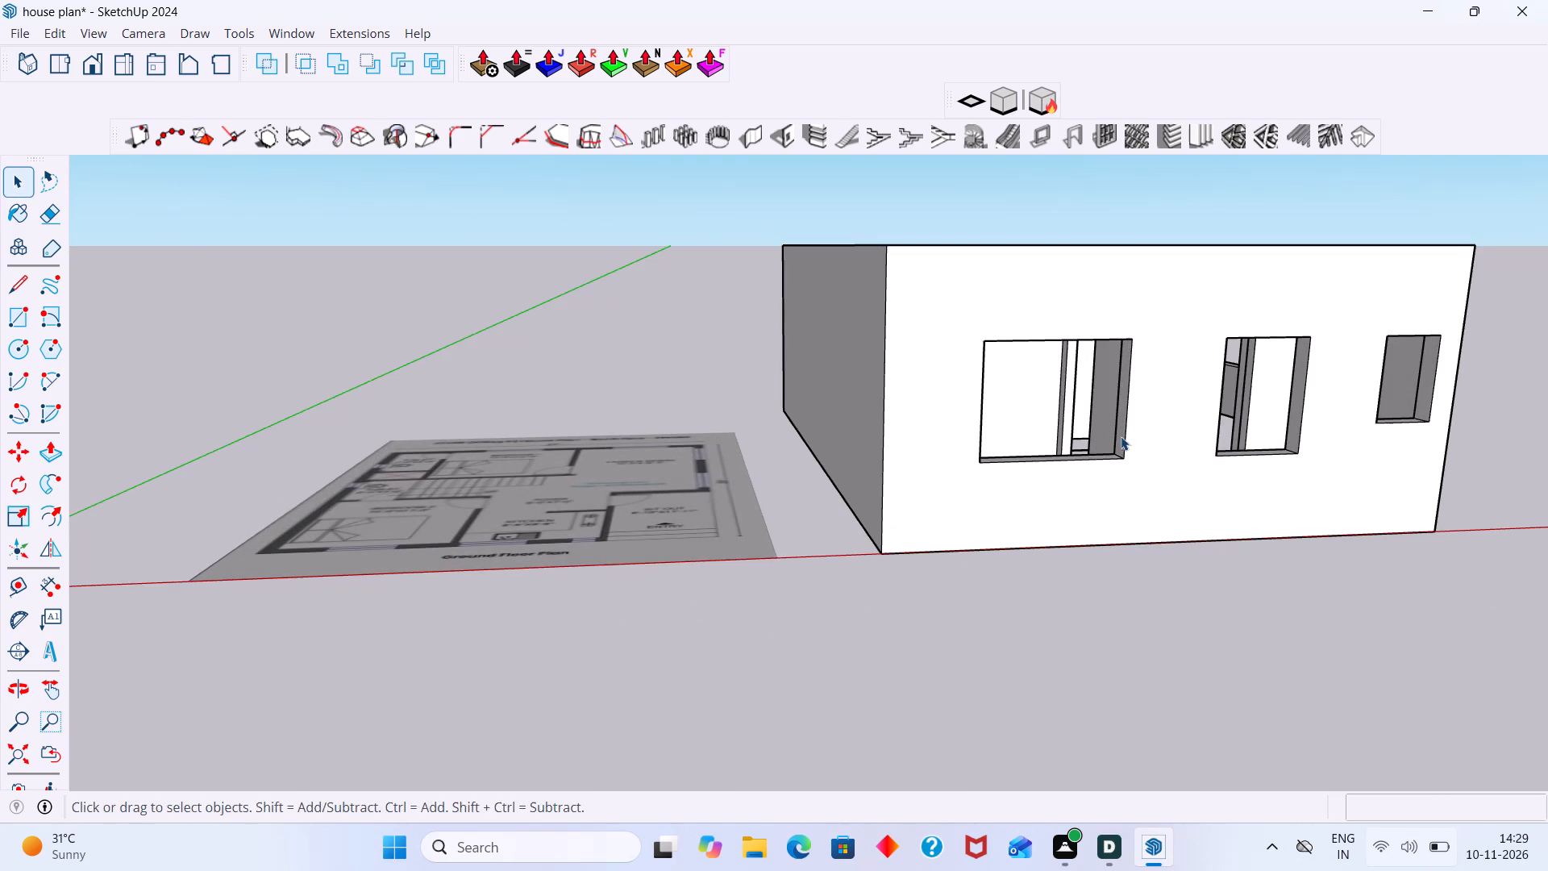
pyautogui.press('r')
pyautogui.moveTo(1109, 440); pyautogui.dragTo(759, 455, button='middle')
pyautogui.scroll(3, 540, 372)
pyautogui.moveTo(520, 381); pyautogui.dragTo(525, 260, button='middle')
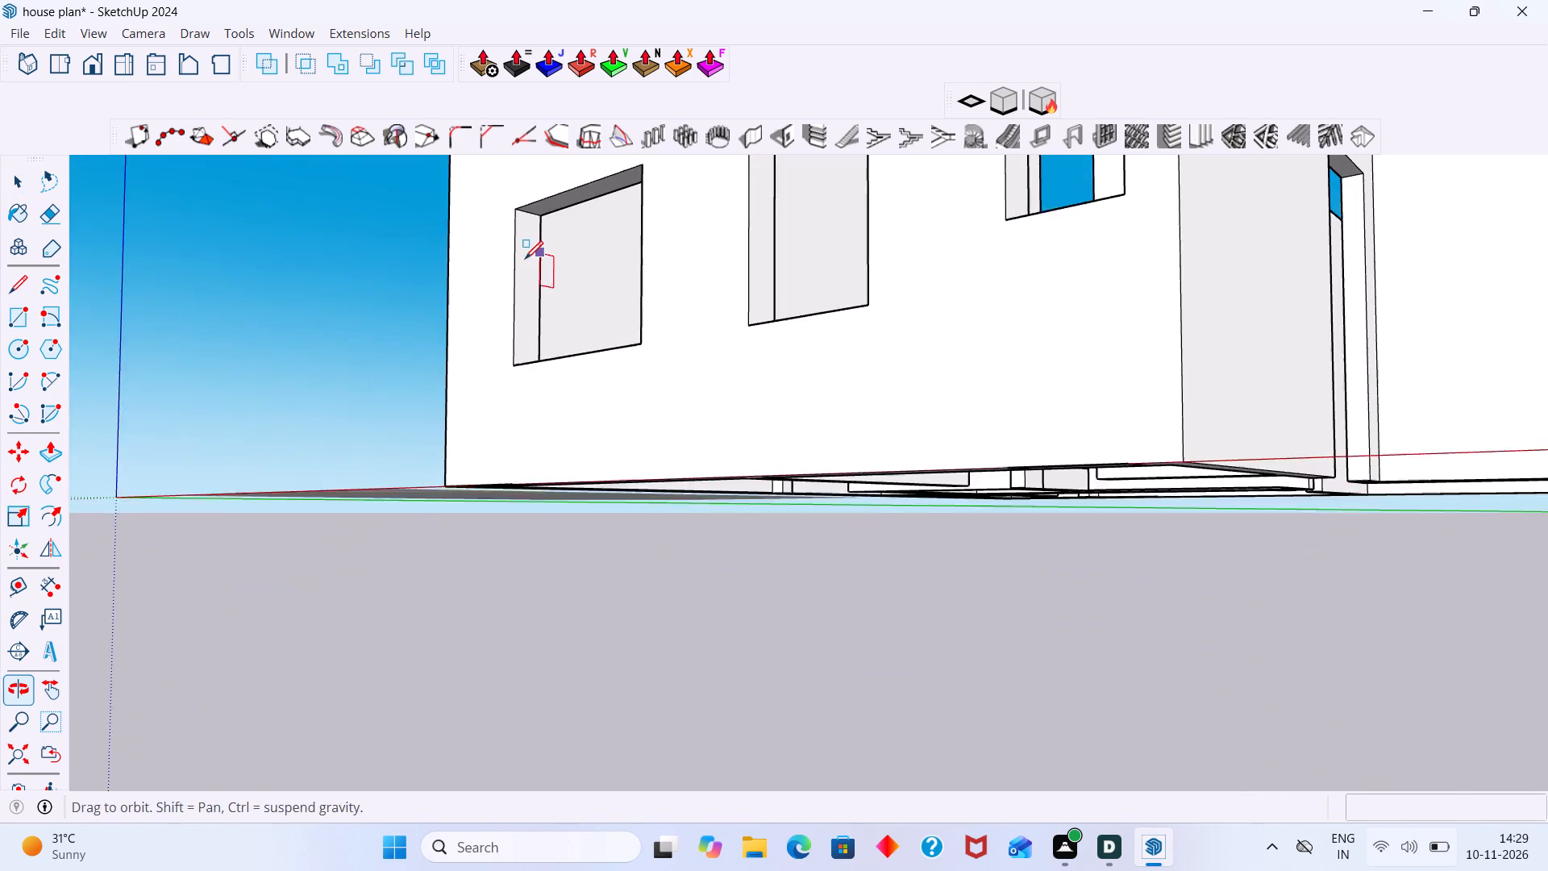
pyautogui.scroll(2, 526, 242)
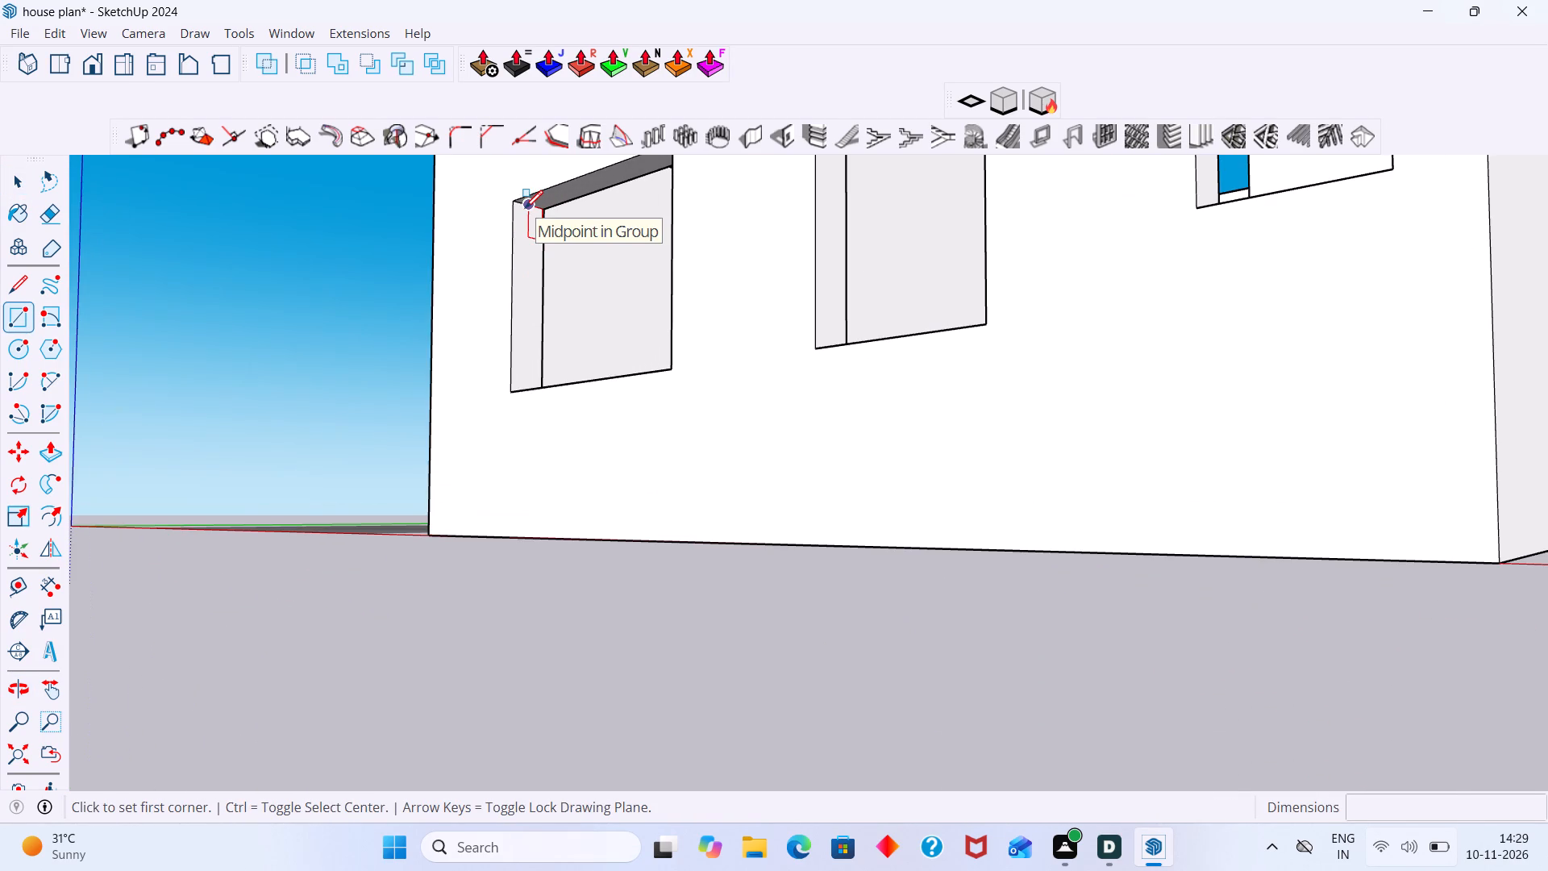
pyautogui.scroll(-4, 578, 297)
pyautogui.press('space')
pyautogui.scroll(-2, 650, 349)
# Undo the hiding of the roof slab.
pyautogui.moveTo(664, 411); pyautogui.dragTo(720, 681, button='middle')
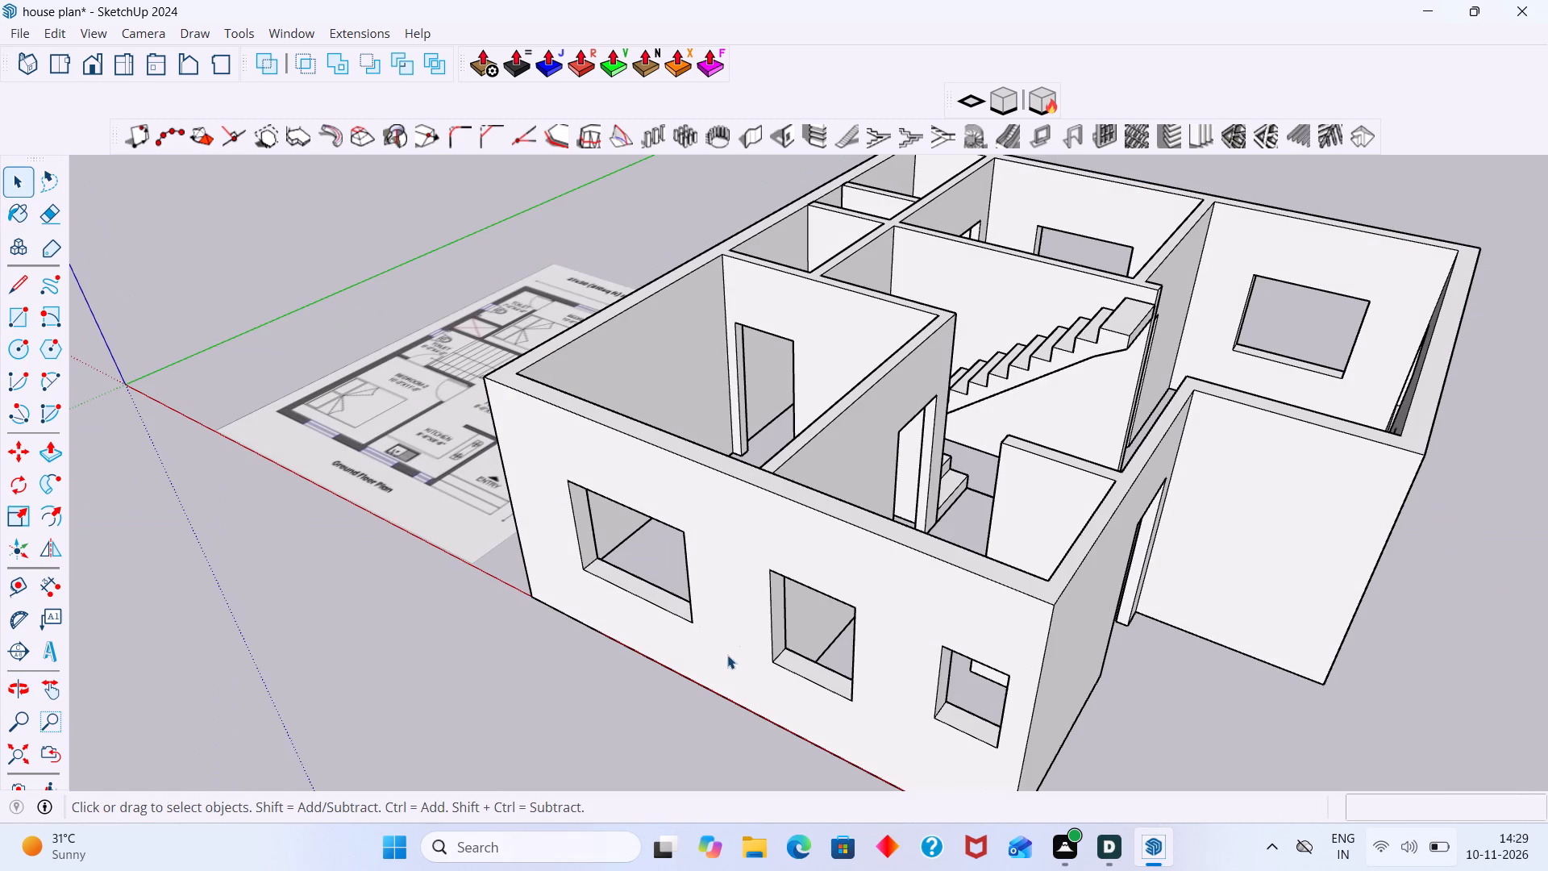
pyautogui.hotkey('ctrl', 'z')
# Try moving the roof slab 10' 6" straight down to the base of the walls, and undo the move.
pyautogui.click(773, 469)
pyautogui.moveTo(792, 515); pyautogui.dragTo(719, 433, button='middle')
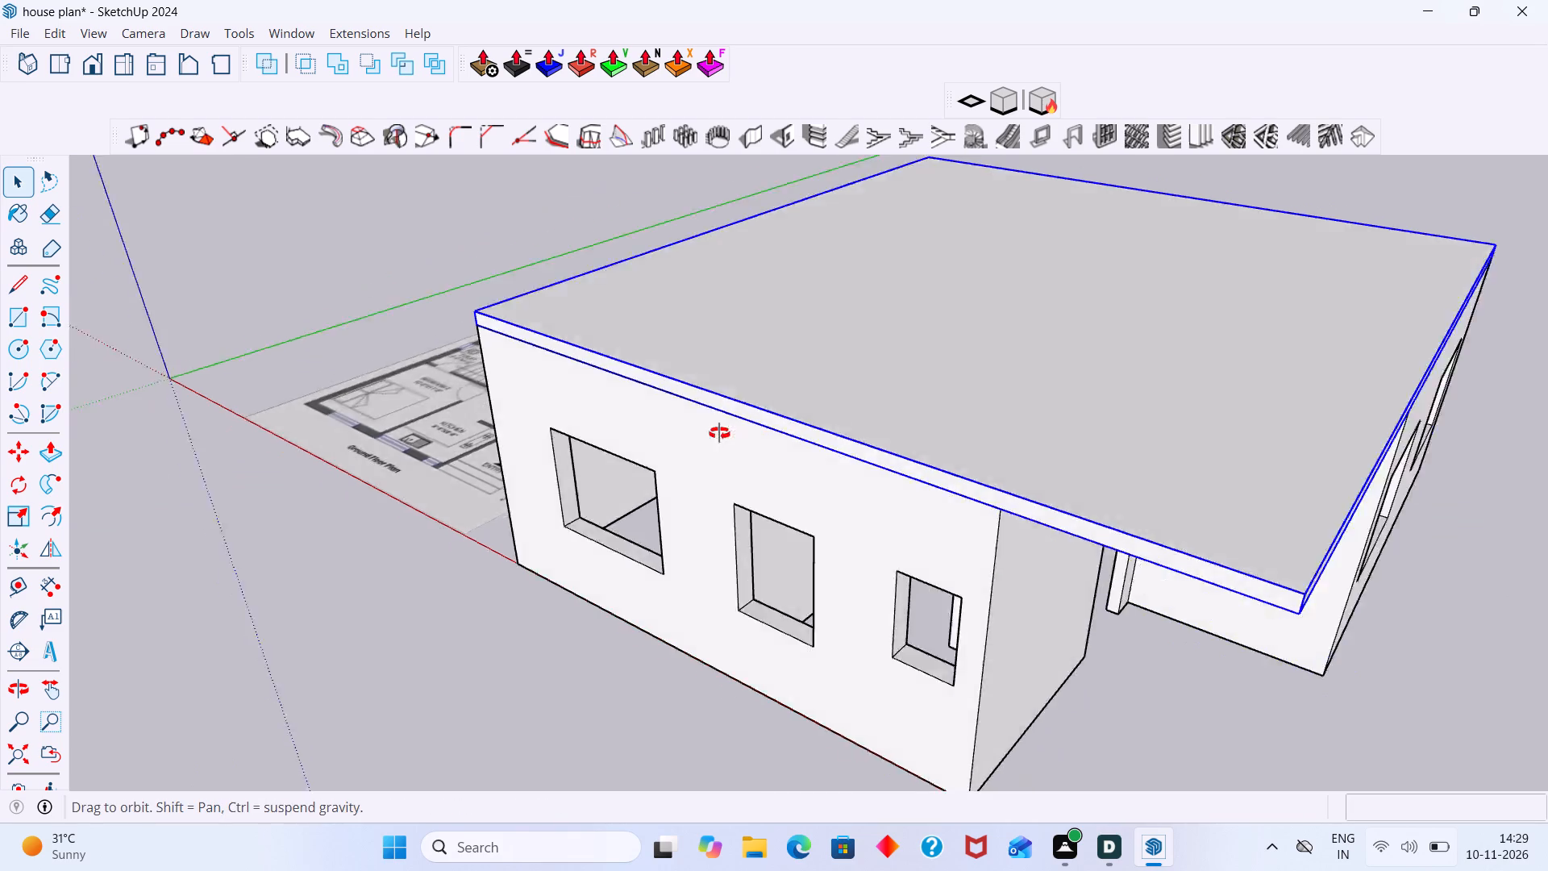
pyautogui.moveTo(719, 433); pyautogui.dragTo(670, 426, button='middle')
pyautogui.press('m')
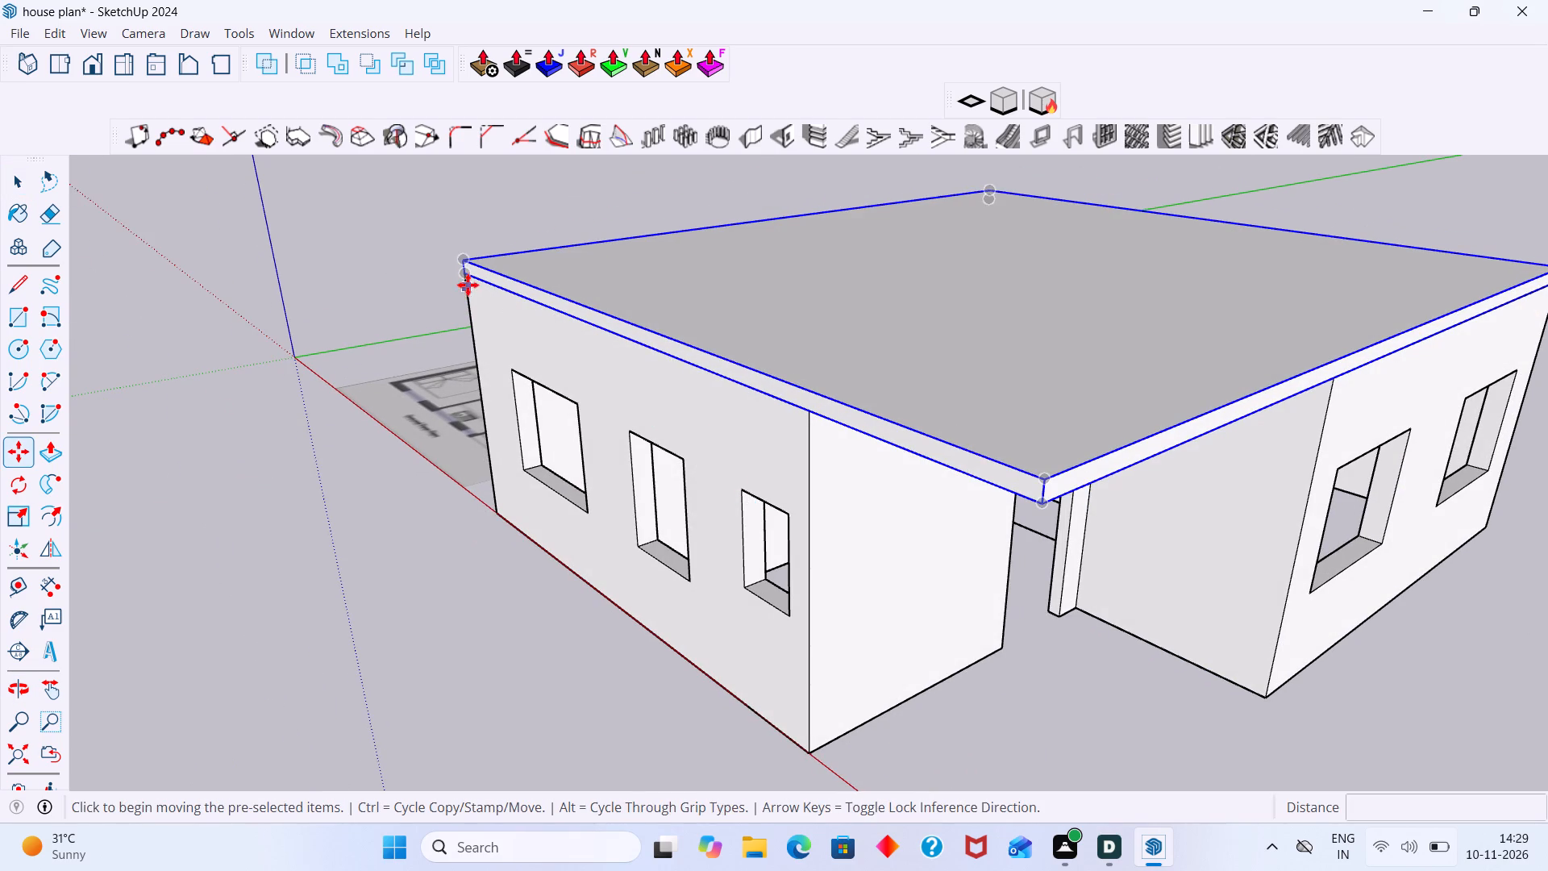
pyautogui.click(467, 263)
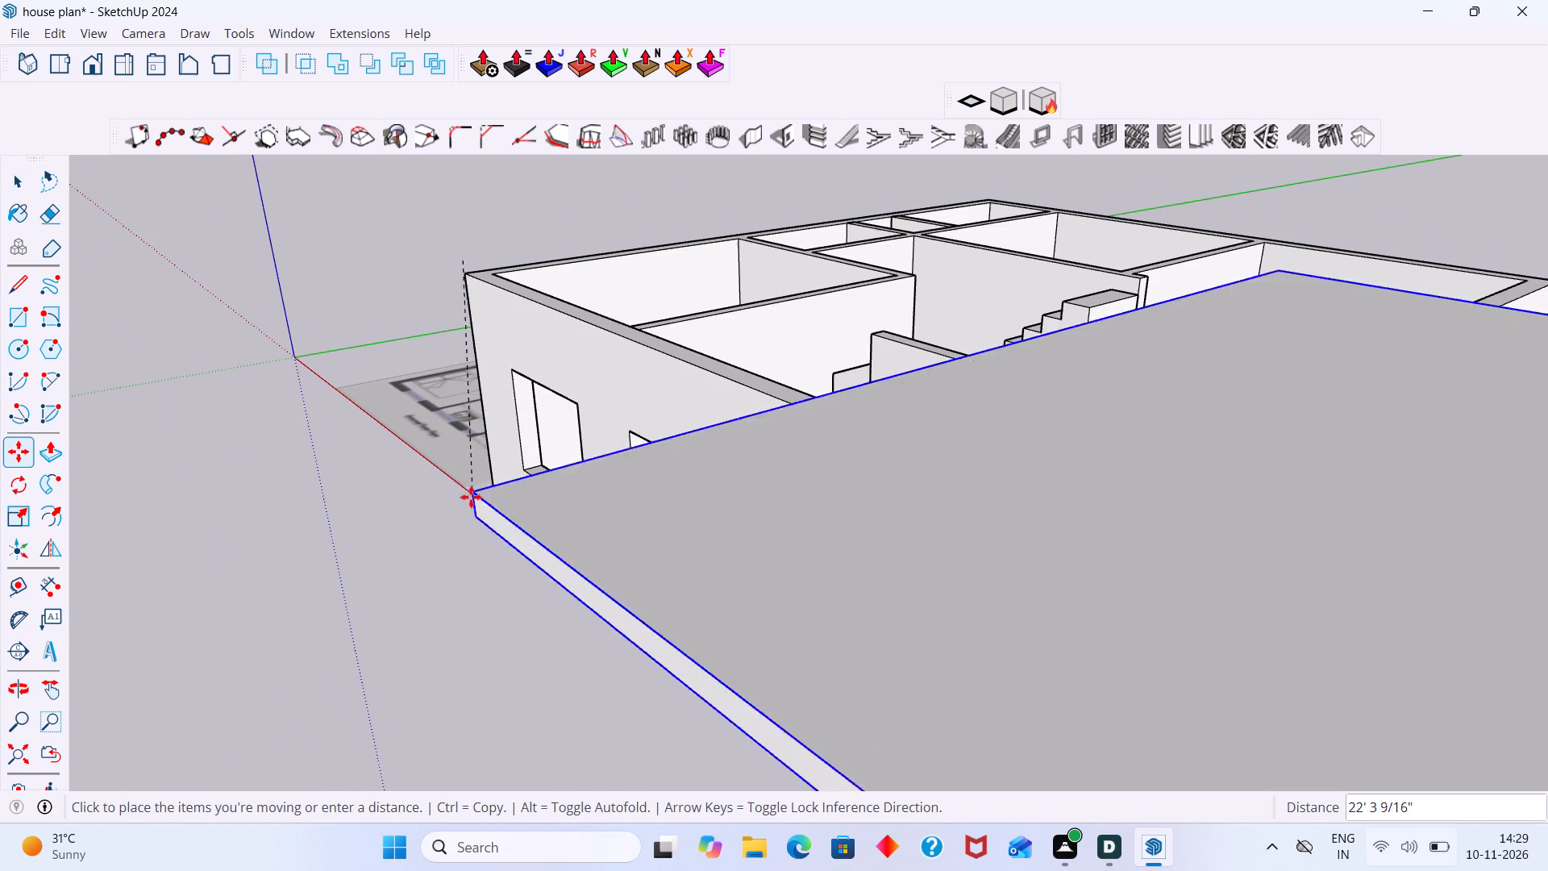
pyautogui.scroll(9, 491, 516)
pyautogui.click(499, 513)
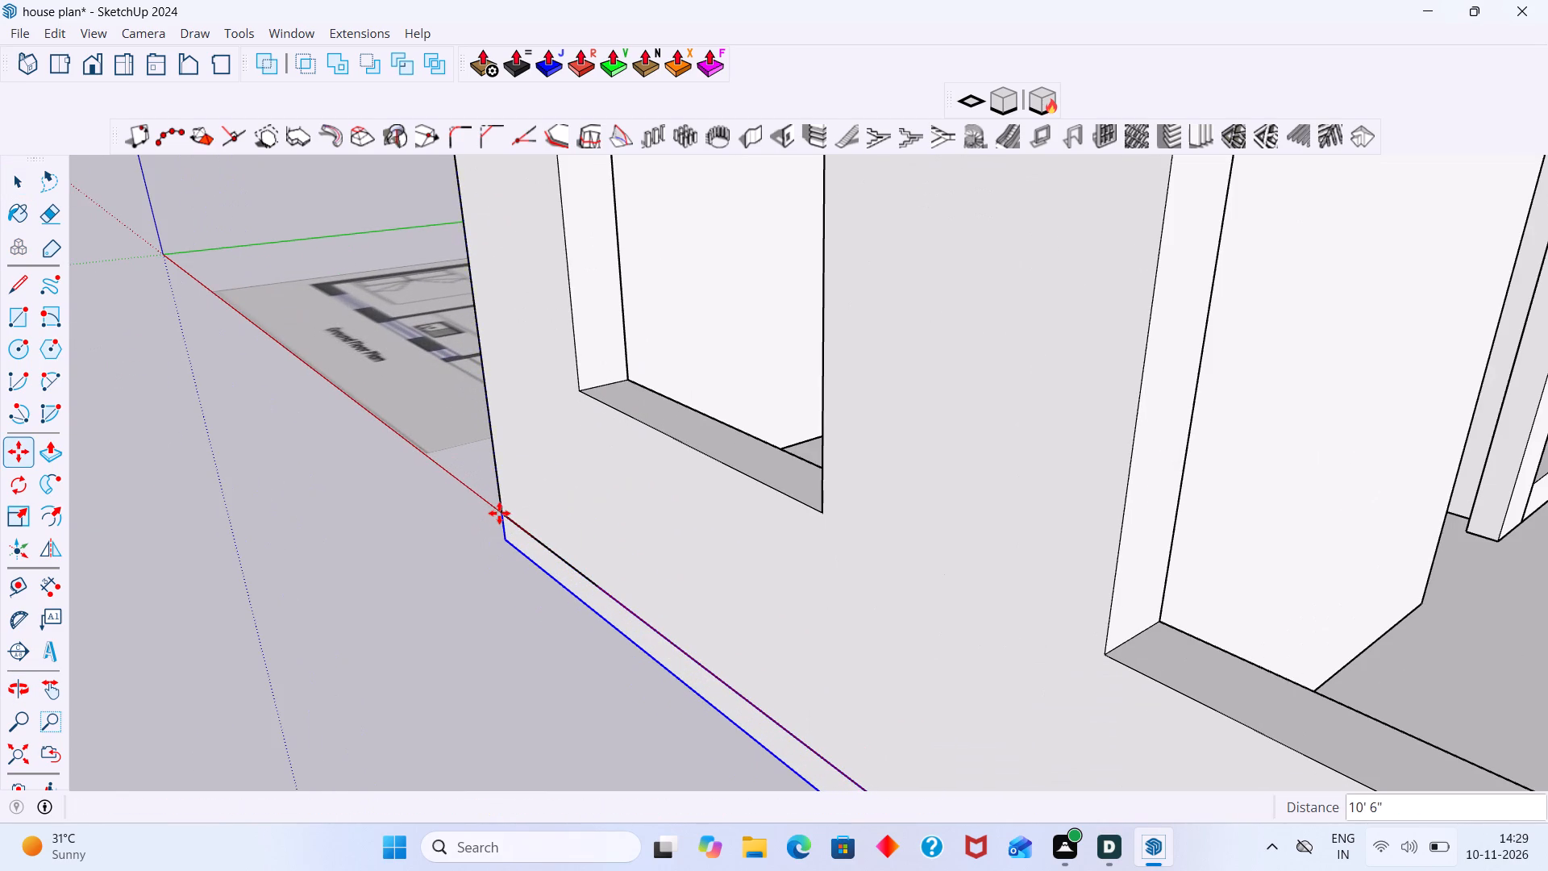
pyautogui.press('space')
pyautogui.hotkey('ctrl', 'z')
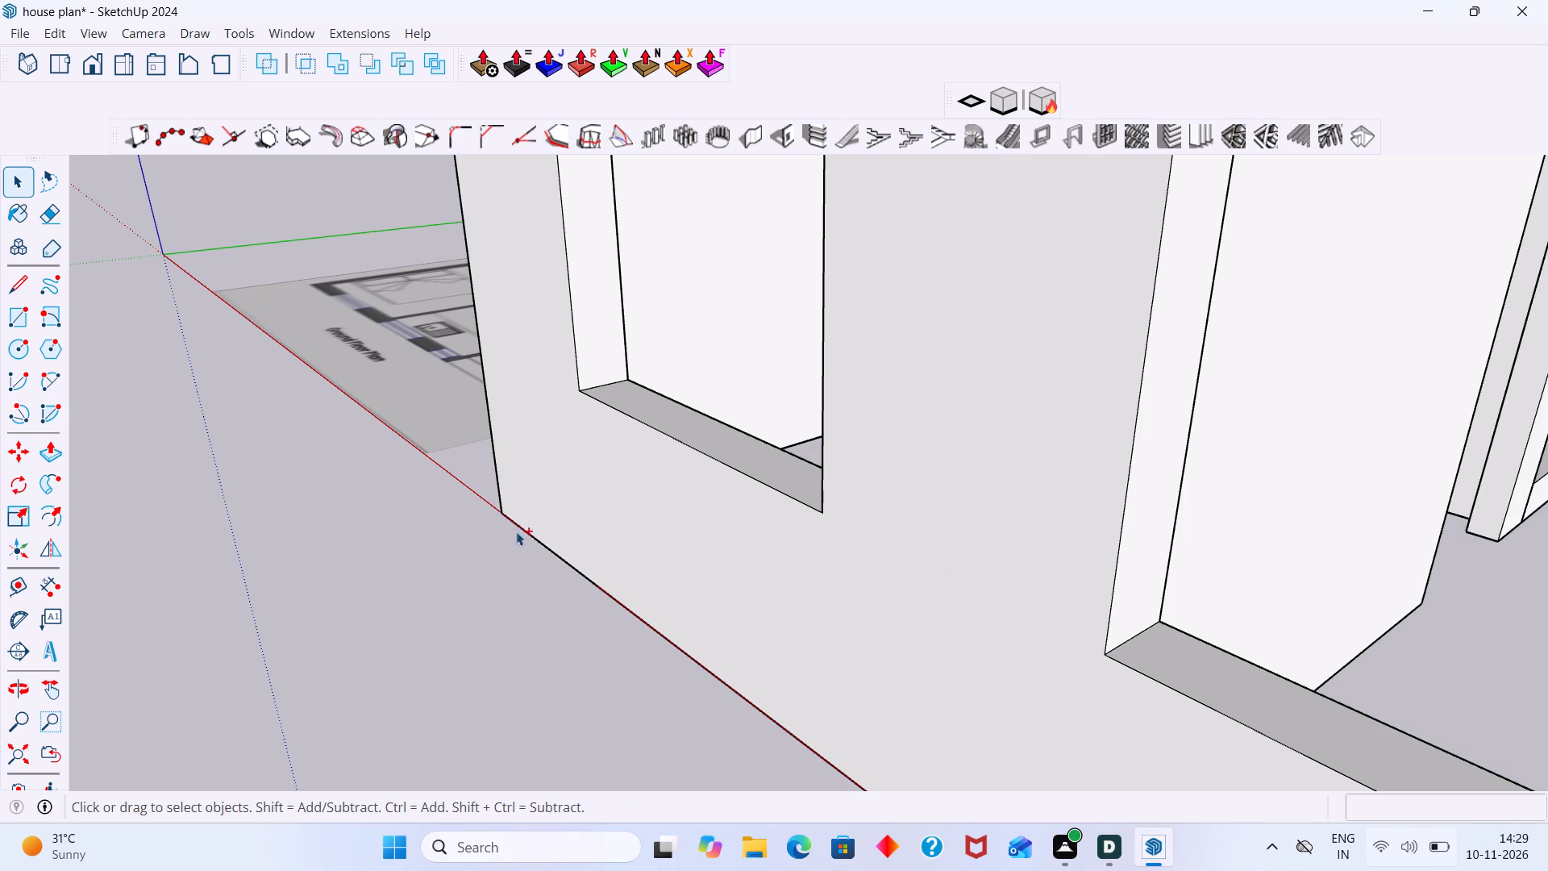
# Copy the roof slab 10' 6" straight down so the copy's top corner meets the base corner of the walls.
pyautogui.scroll(-11, 545, 540)
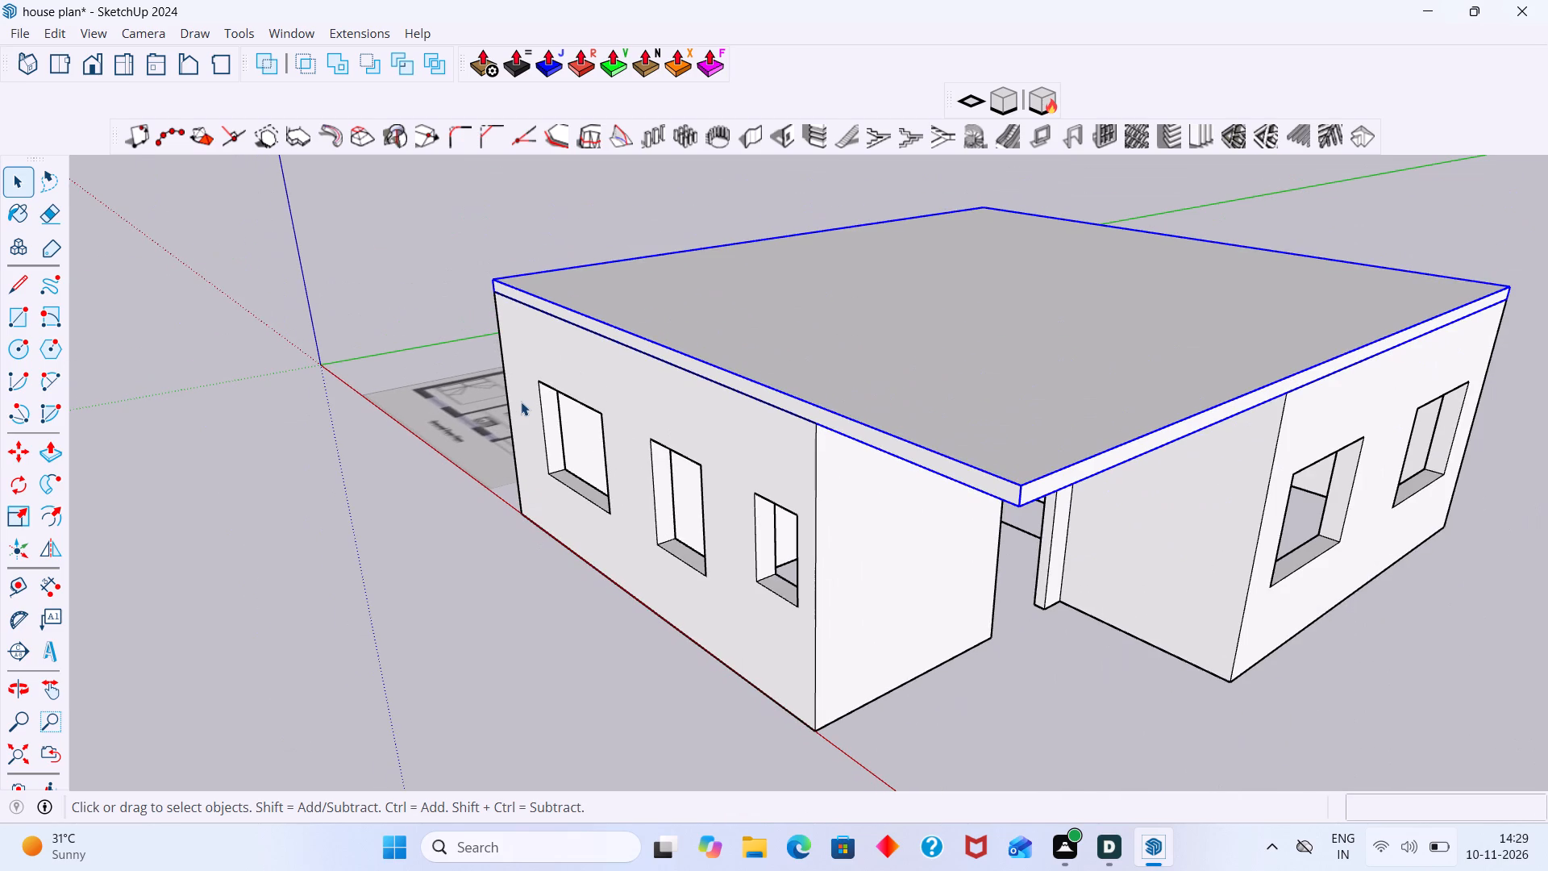
pyautogui.press('m')
pyautogui.scroll(9, 439, 234)
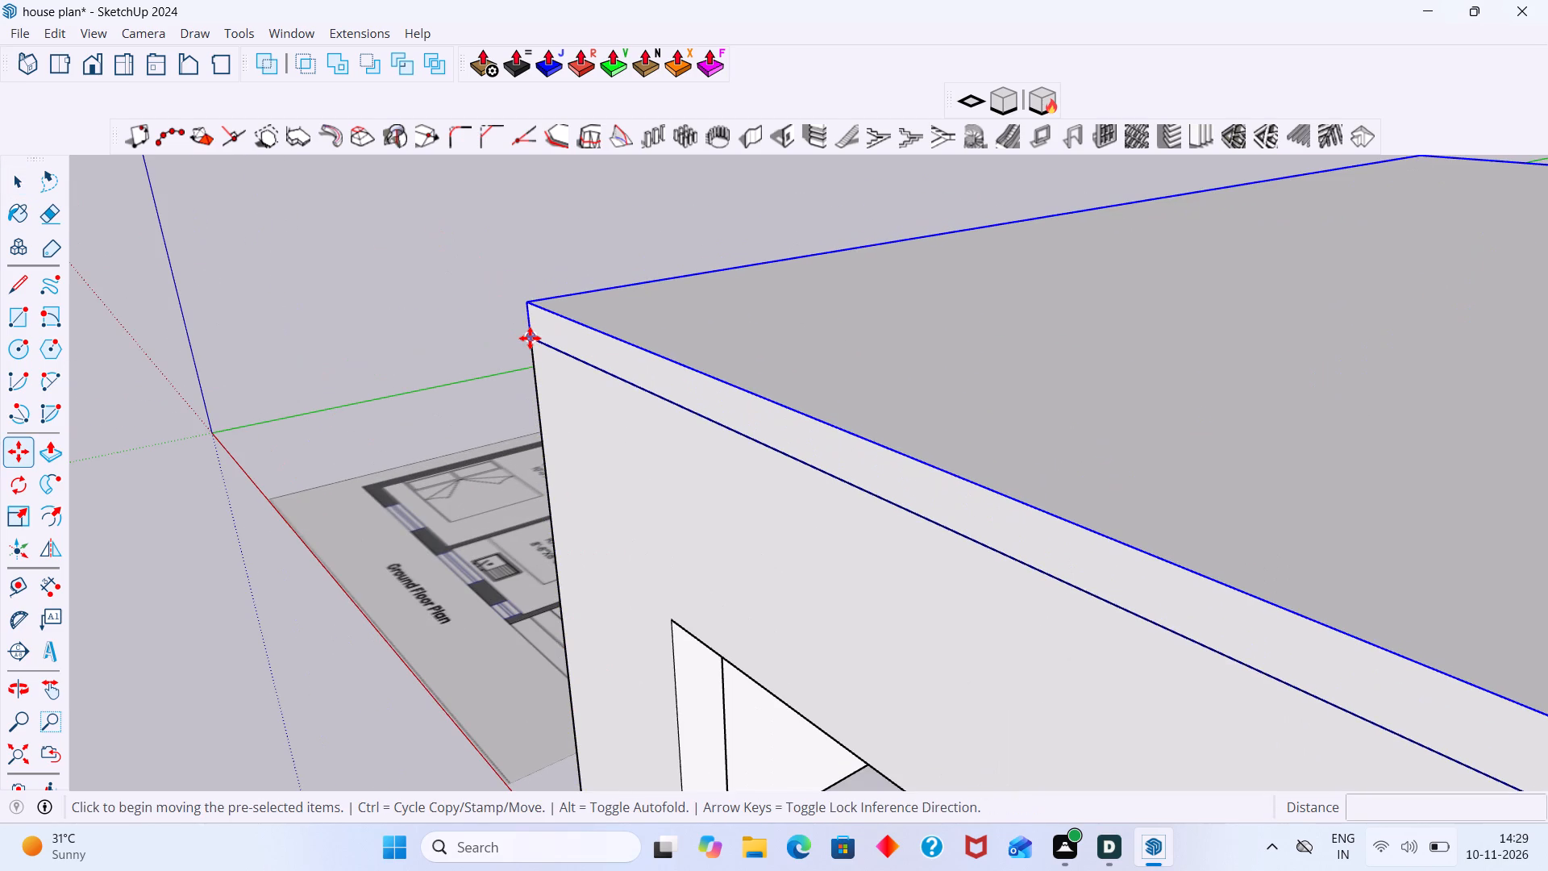
pyautogui.click(529, 333)
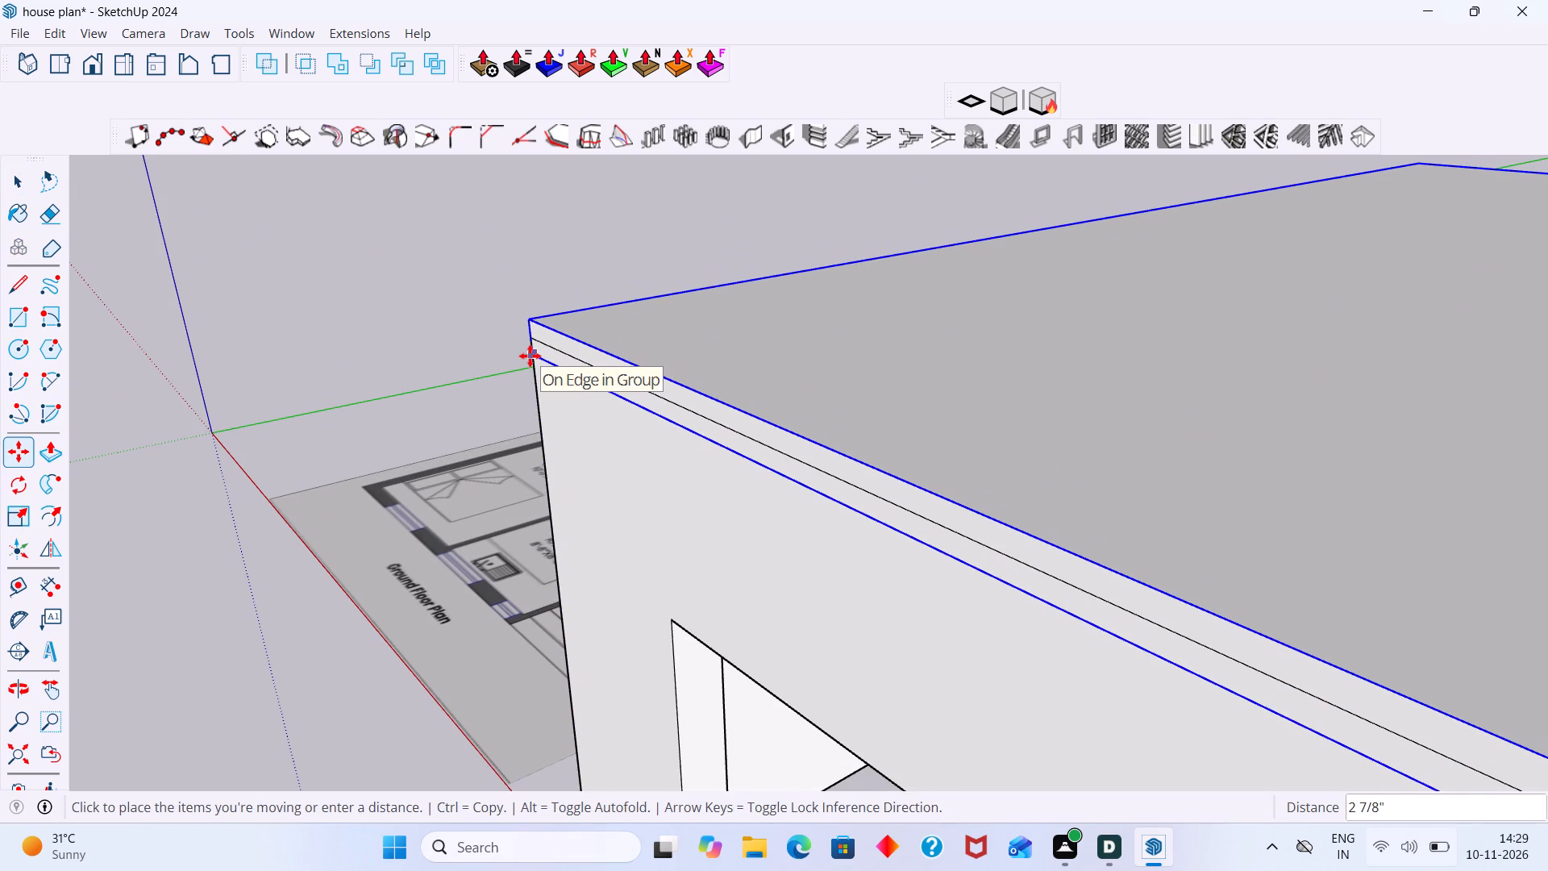
pyautogui.press('Escape')
pyautogui.click(526, 300)
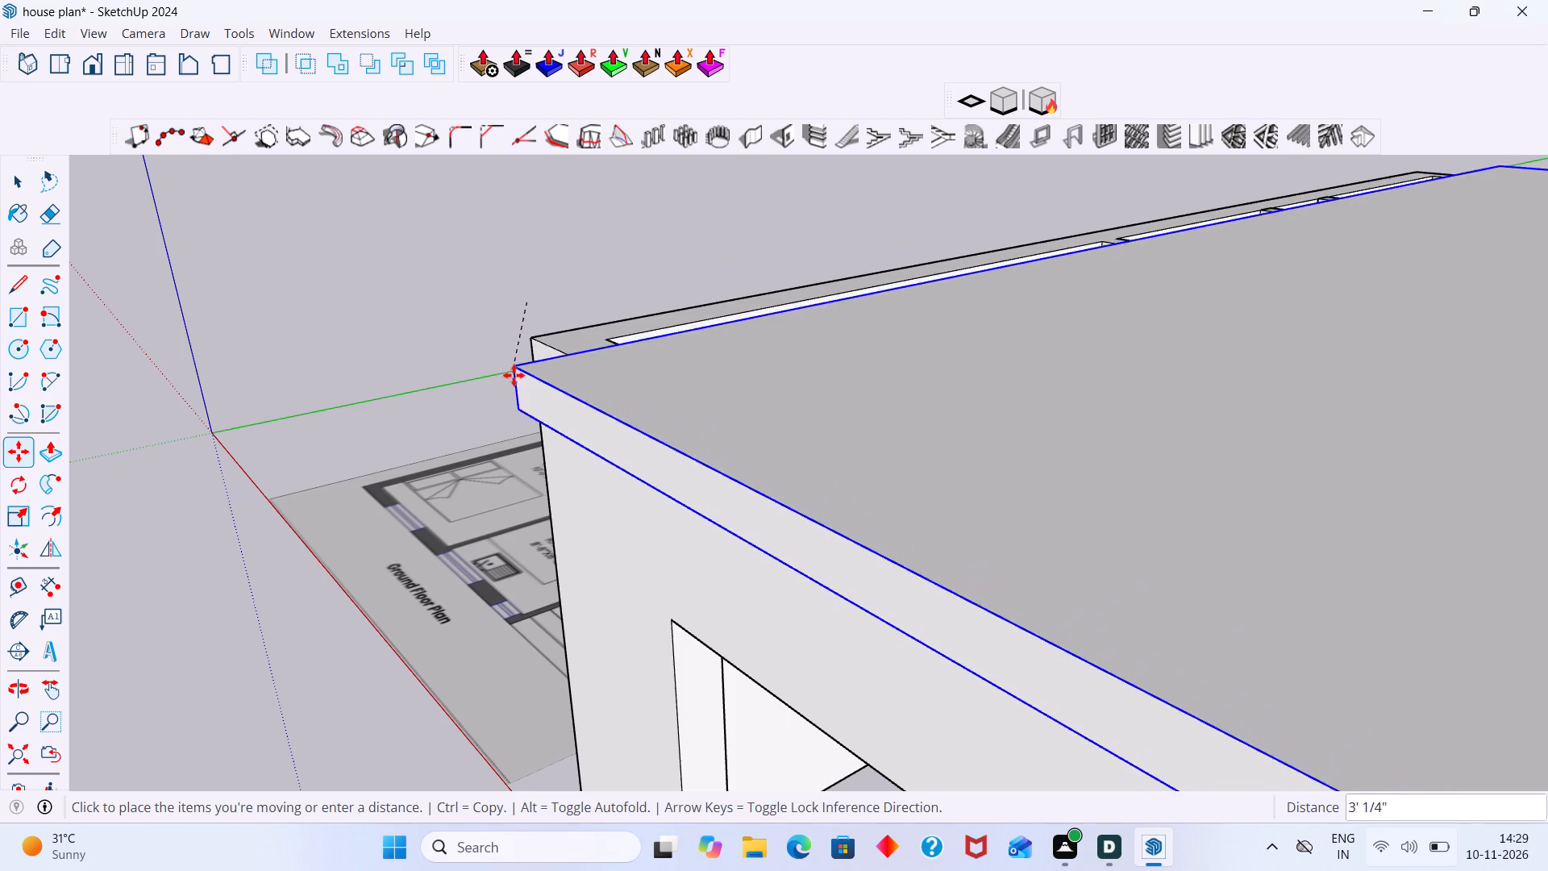
pyautogui.scroll(-7, 528, 461)
pyautogui.moveTo(542, 501); pyautogui.dragTo(545, 351, button='middle')
pyautogui.scroll(6, 570, 586)
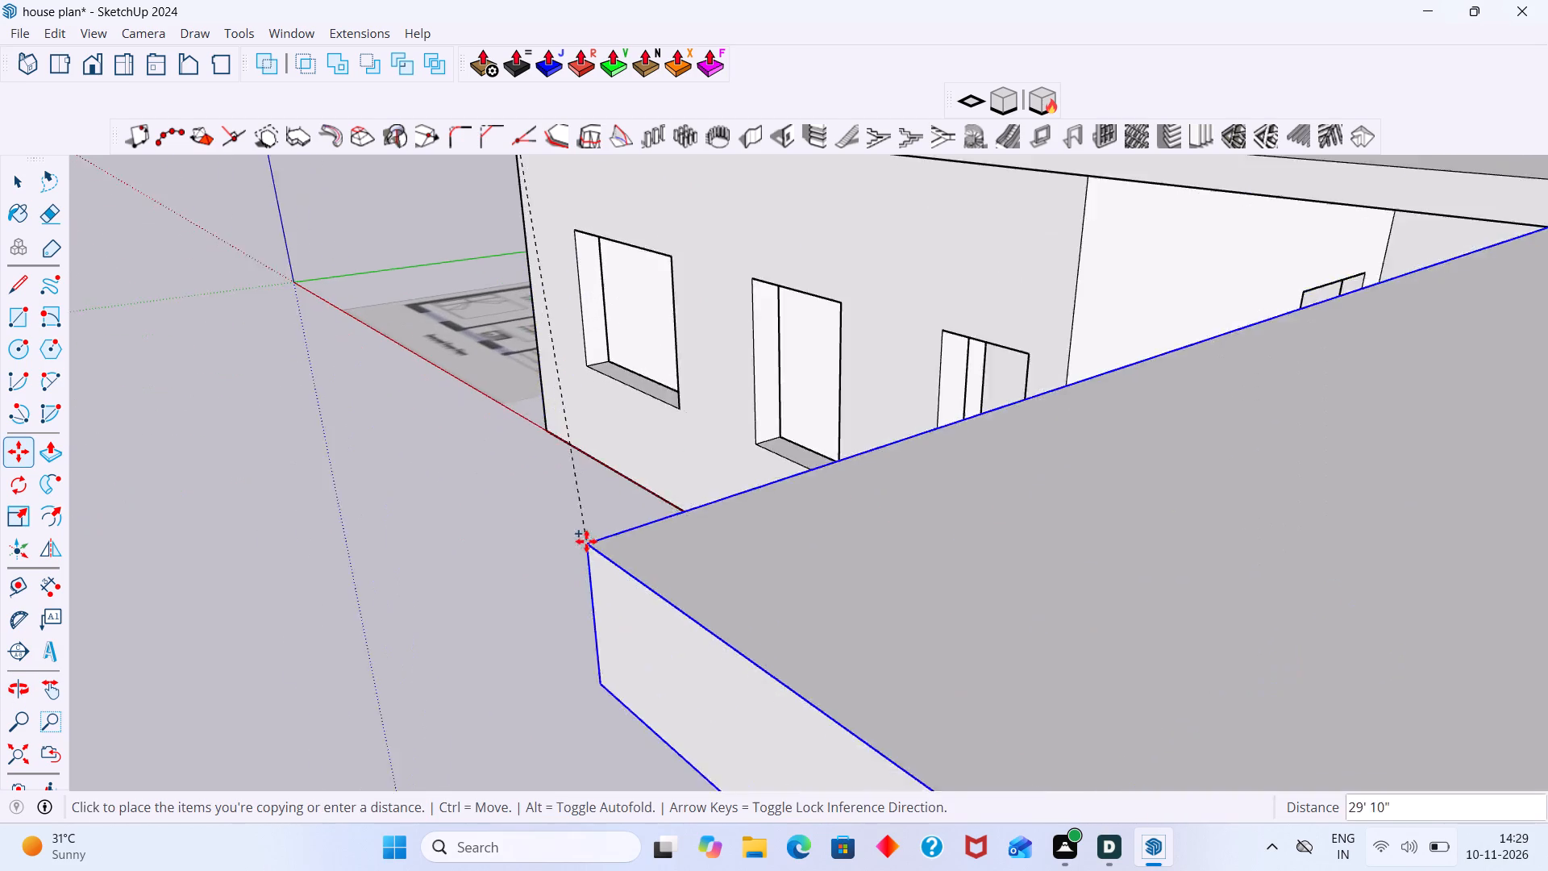
pyautogui.scroll(3, 586, 541)
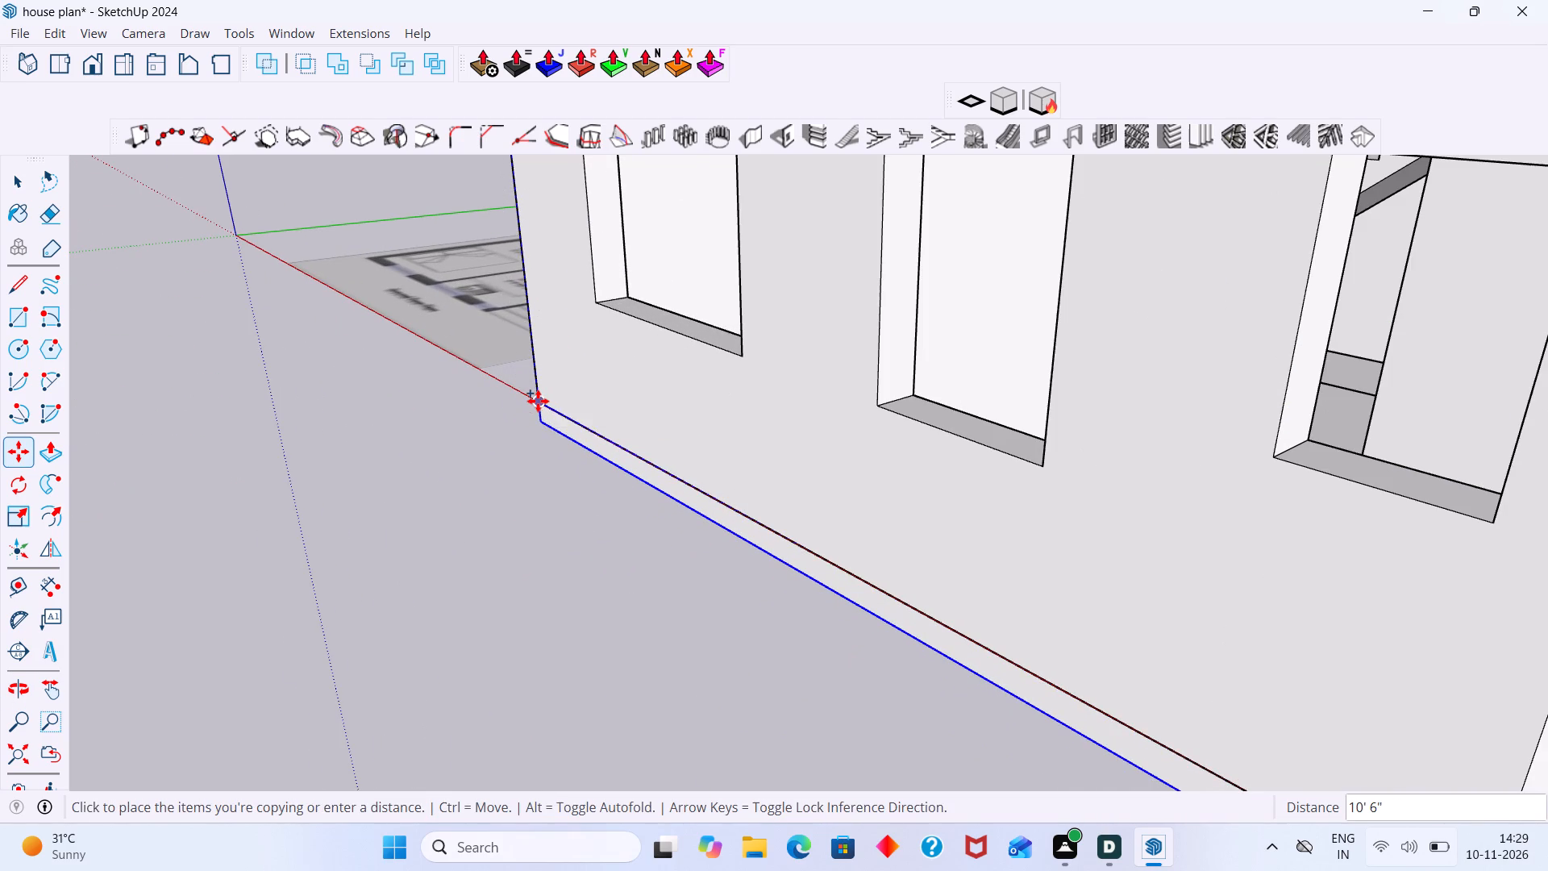
pyautogui.click(538, 401)
pyautogui.press('space')
pyautogui.scroll(-2, 557, 518)
pyautogui.click(554, 528)
pyautogui.scroll(-3, 552, 524)
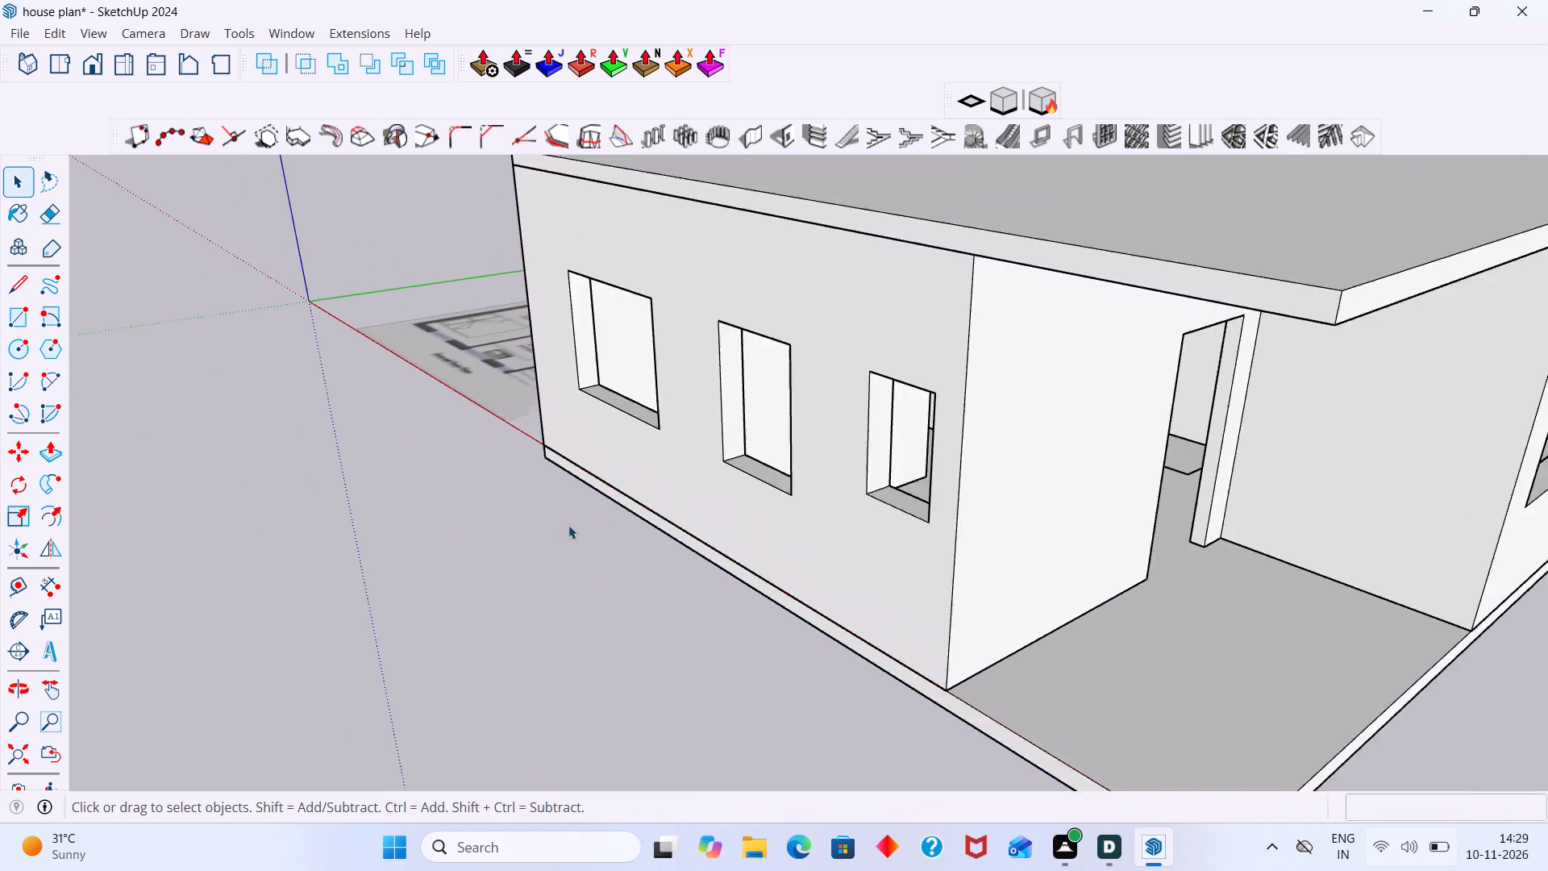
pyautogui.scroll(-8, 568, 525)
pyautogui.moveTo(965, 551); pyautogui.dragTo(1132, 537, button='middle')
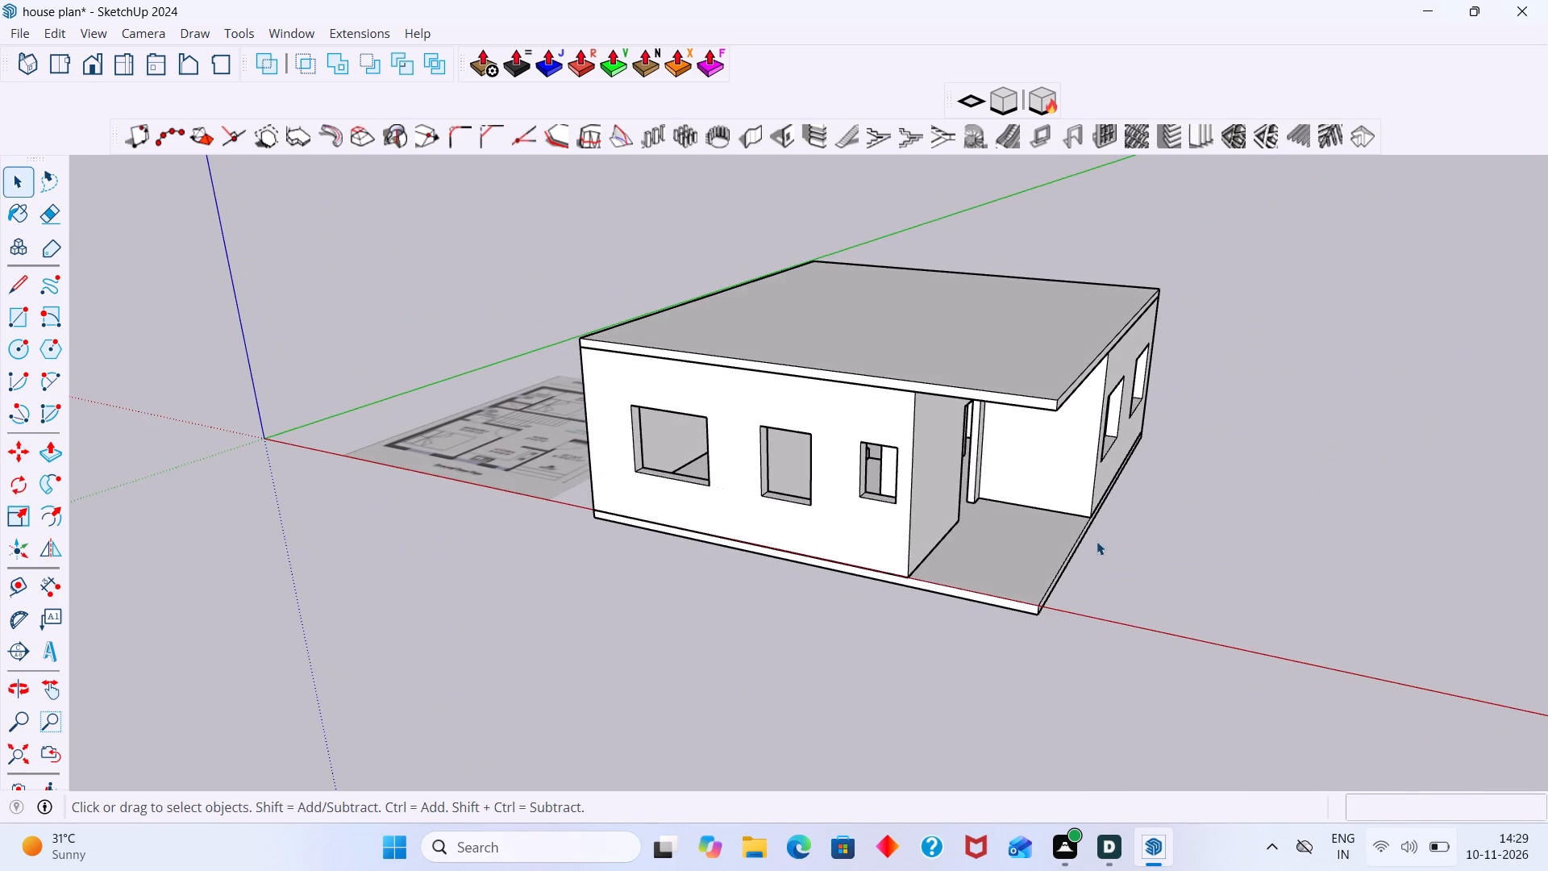
# Draw a 5' by 4' rectangle filling the largest front window opening, midway through the wall thickness.
pyautogui.press('r')
pyautogui.moveTo(810, 478); pyautogui.dragTo(765, 393, button='middle')
pyautogui.scroll(-2, 759, 414)
pyautogui.moveTo(759, 416); pyautogui.dragTo(826, 540, button='middle')
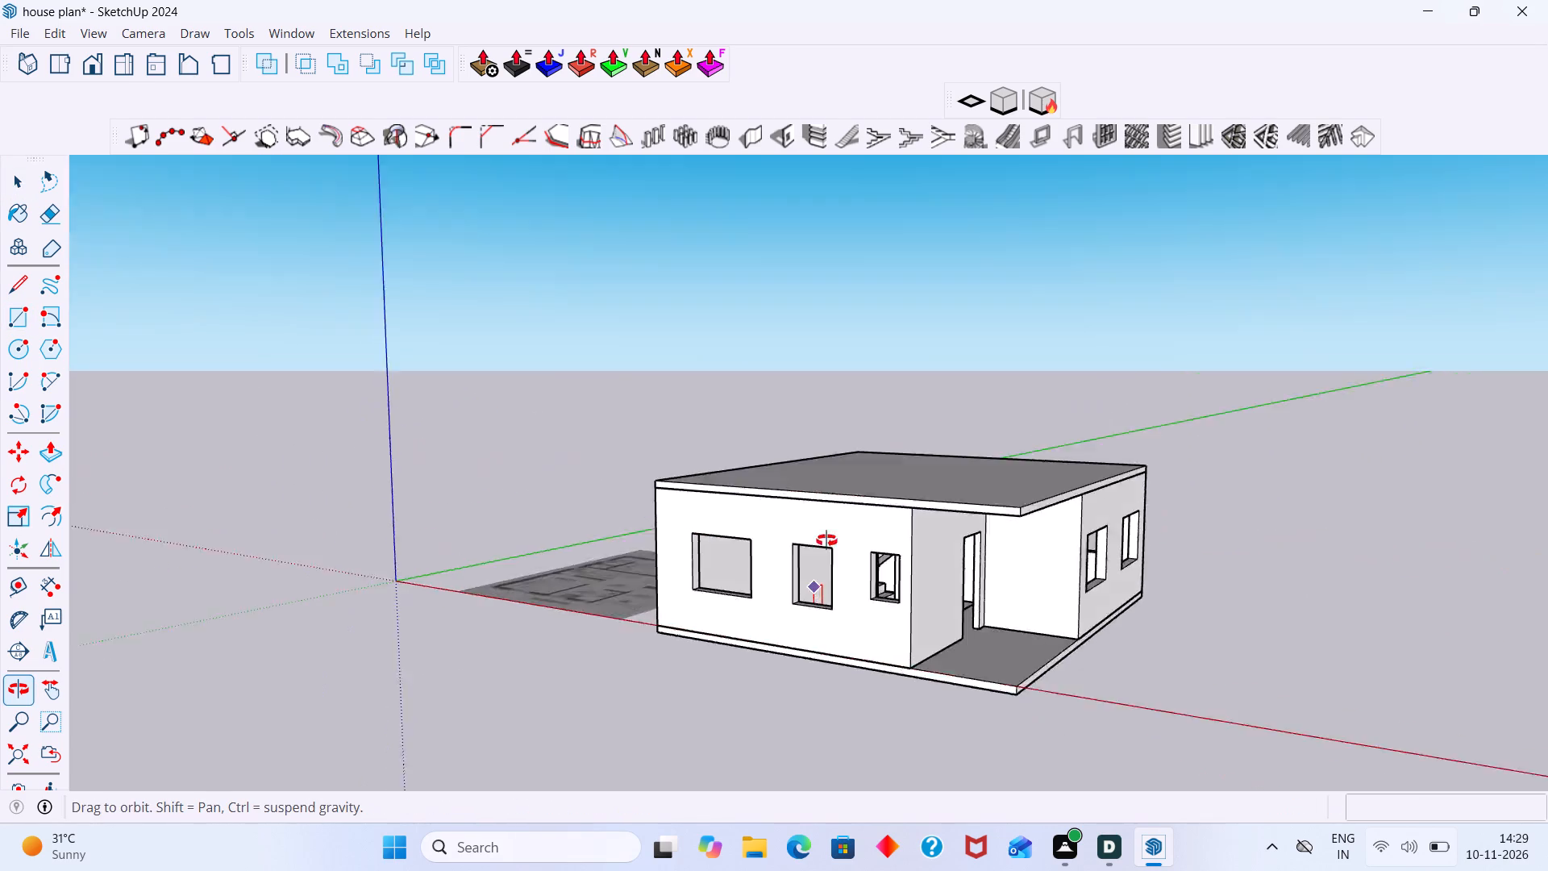
pyautogui.moveTo(826, 540); pyautogui.dragTo(827, 475, button='middle')
pyautogui.scroll(17, 720, 469)
pyautogui.moveTo(683, 523); pyautogui.dragTo(660, 507, button='middle')
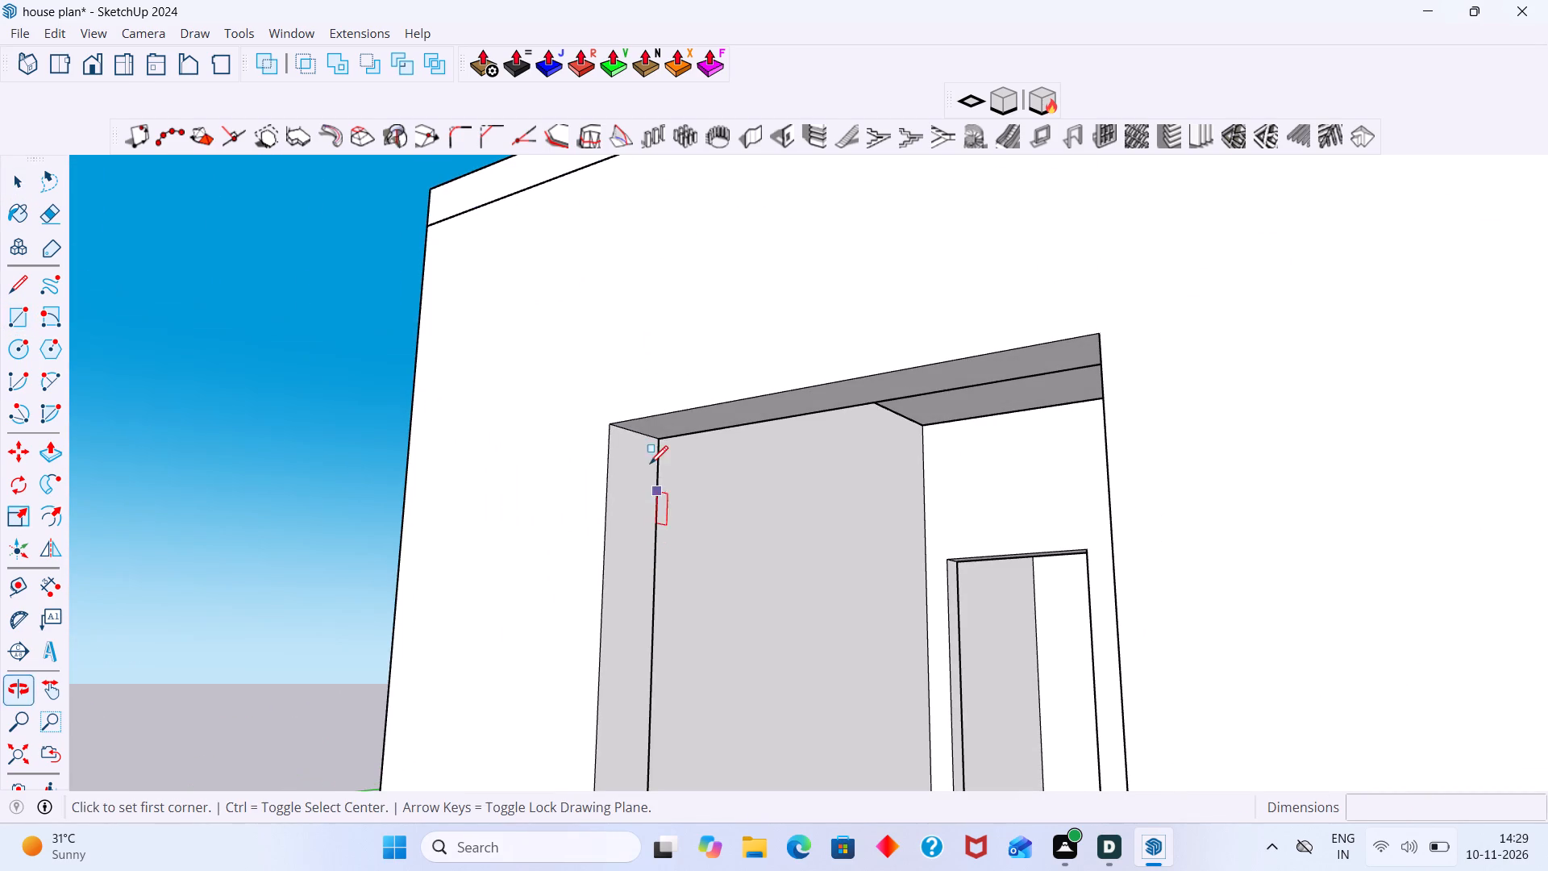
pyautogui.click(634, 430)
pyautogui.scroll(-11, 723, 540)
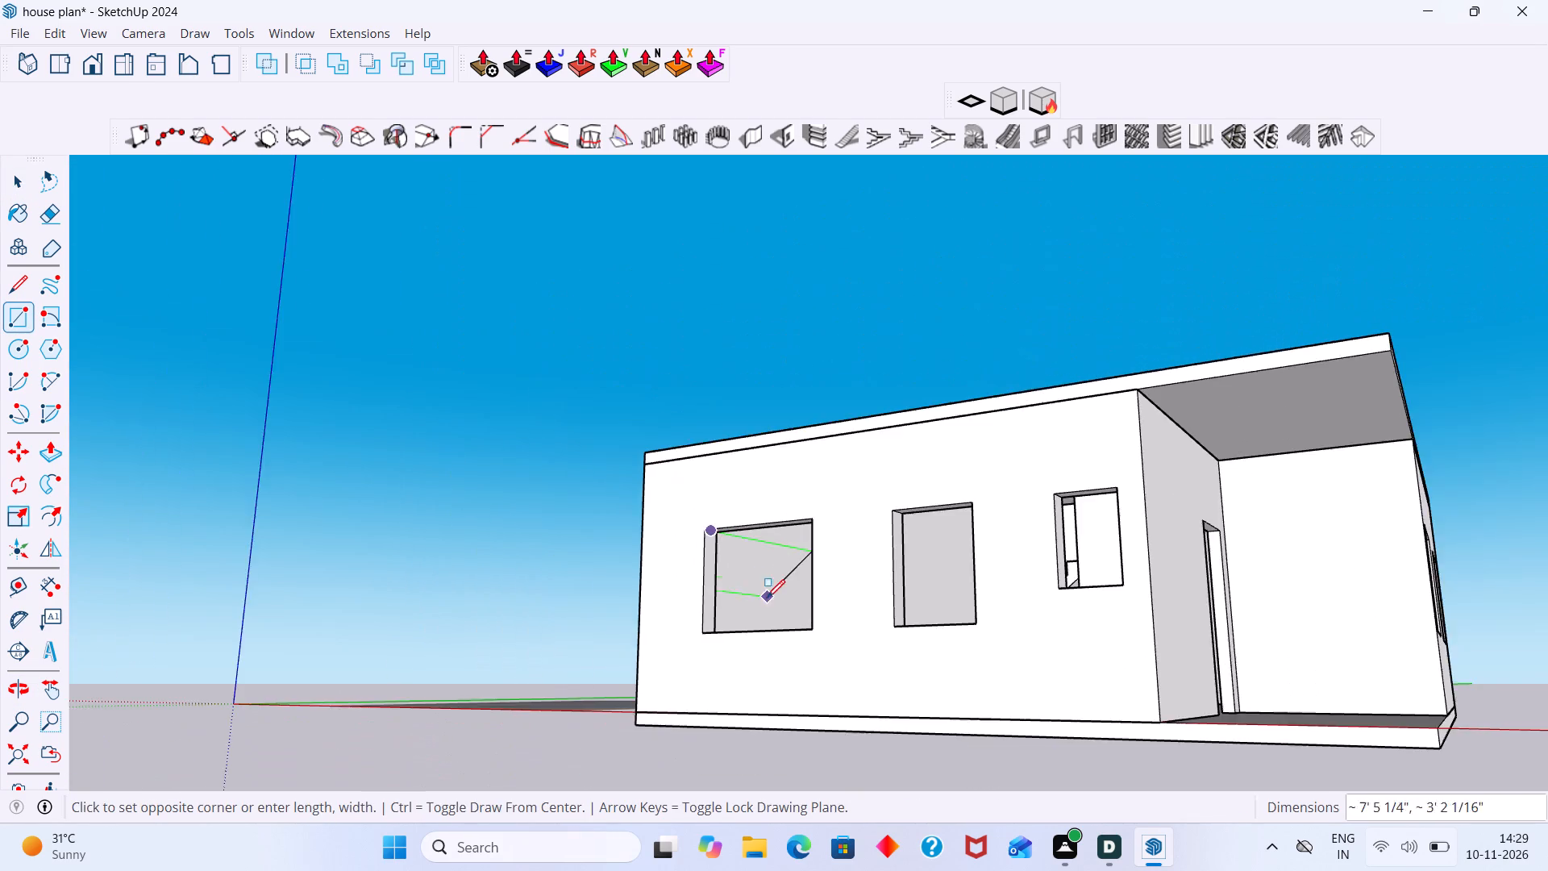
pyautogui.moveTo(775, 600); pyautogui.dragTo(1255, 741, button='middle')
pyautogui.scroll(16, 1121, 679)
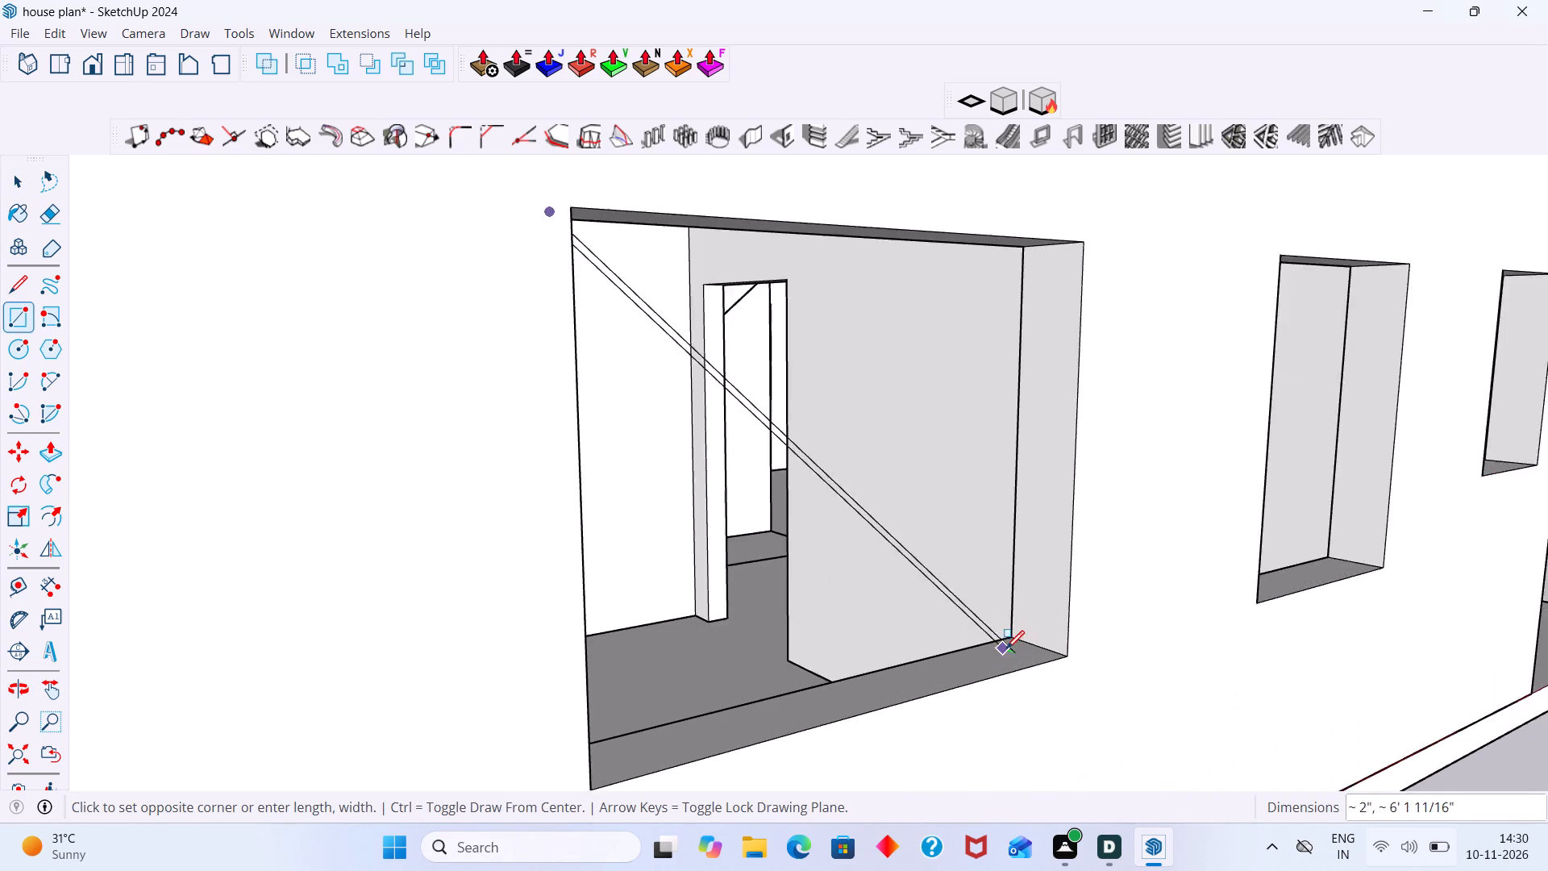
pyautogui.scroll(5, 1006, 648)
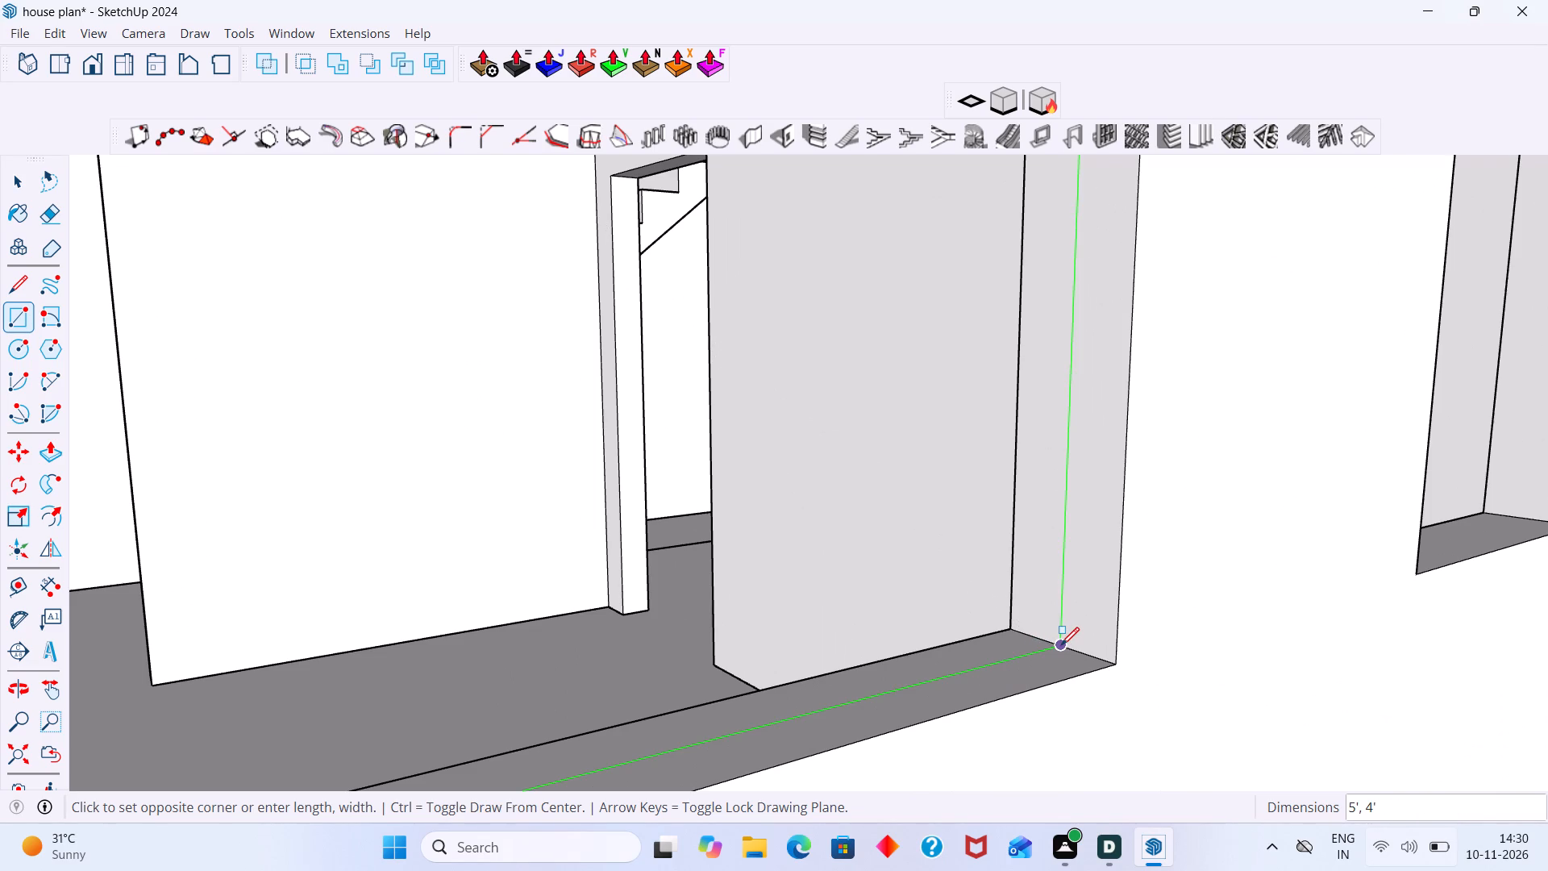
pyautogui.click(1061, 645)
pyautogui.press('space')
# Start the 1001bit Panel Divider on the new window face with 1 row and 2 columns.
pyautogui.scroll(-15, 1051, 623)
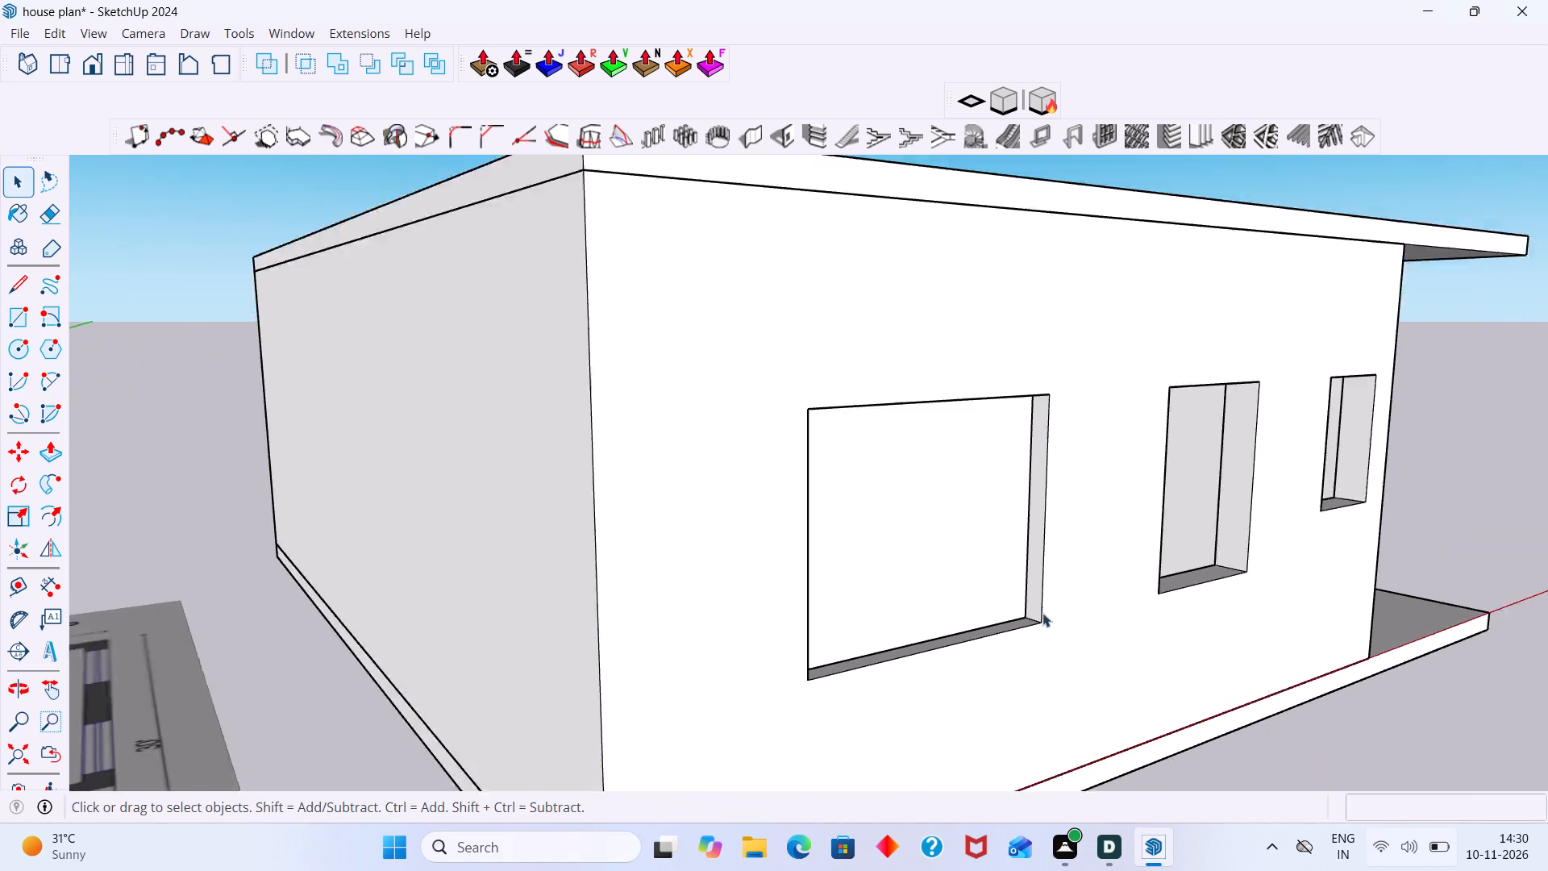
pyautogui.moveTo(1047, 615); pyautogui.dragTo(937, 614, button='middle')
pyautogui.scroll(-2, 942, 615)
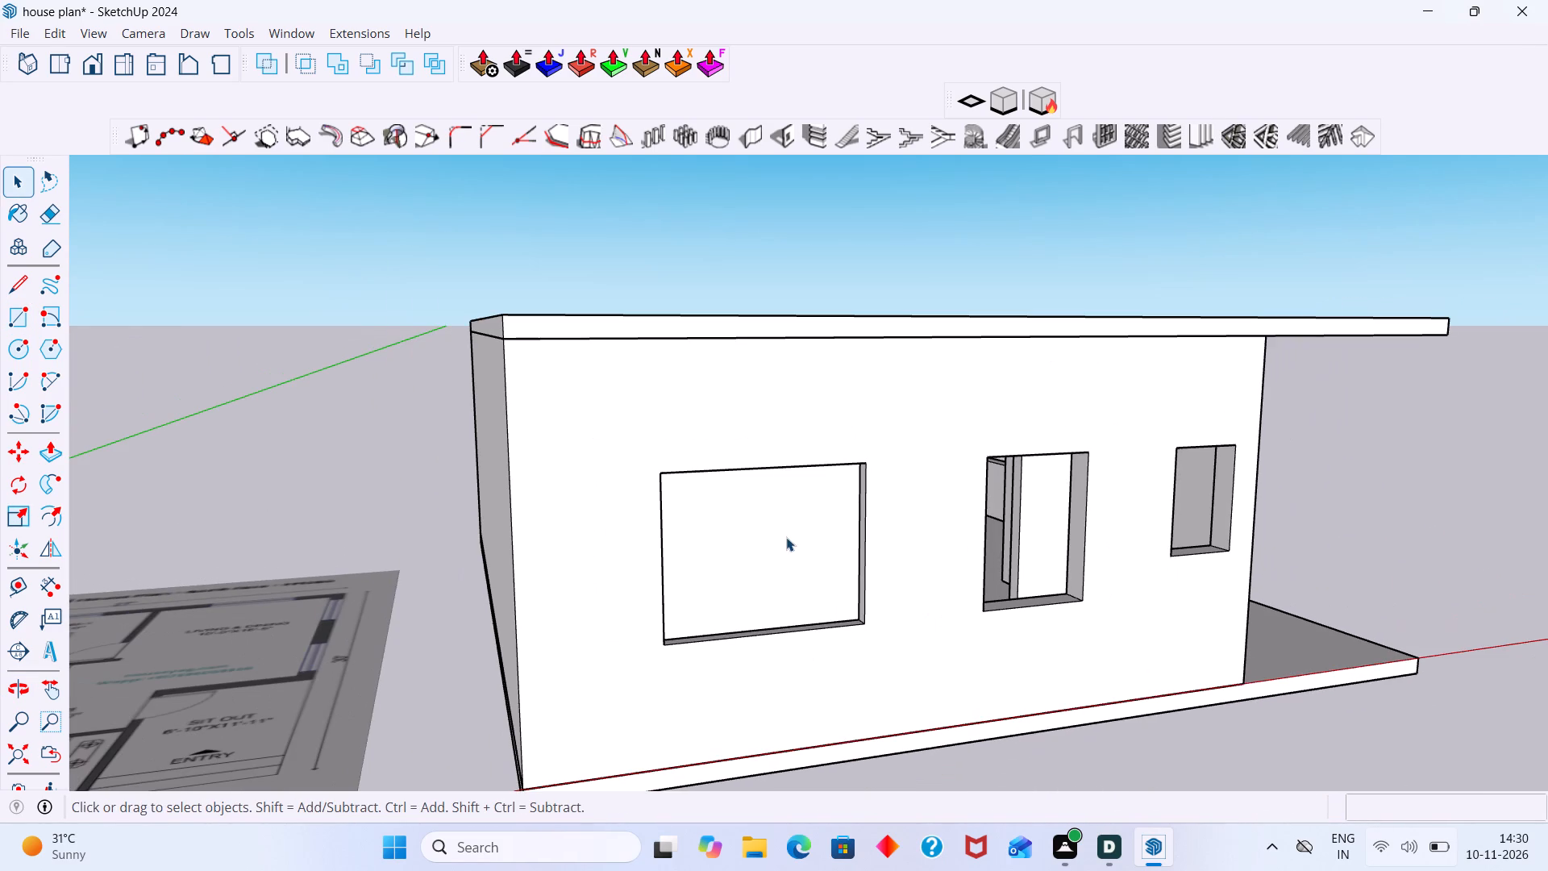
pyautogui.click(786, 537)
pyautogui.click(1105, 135)
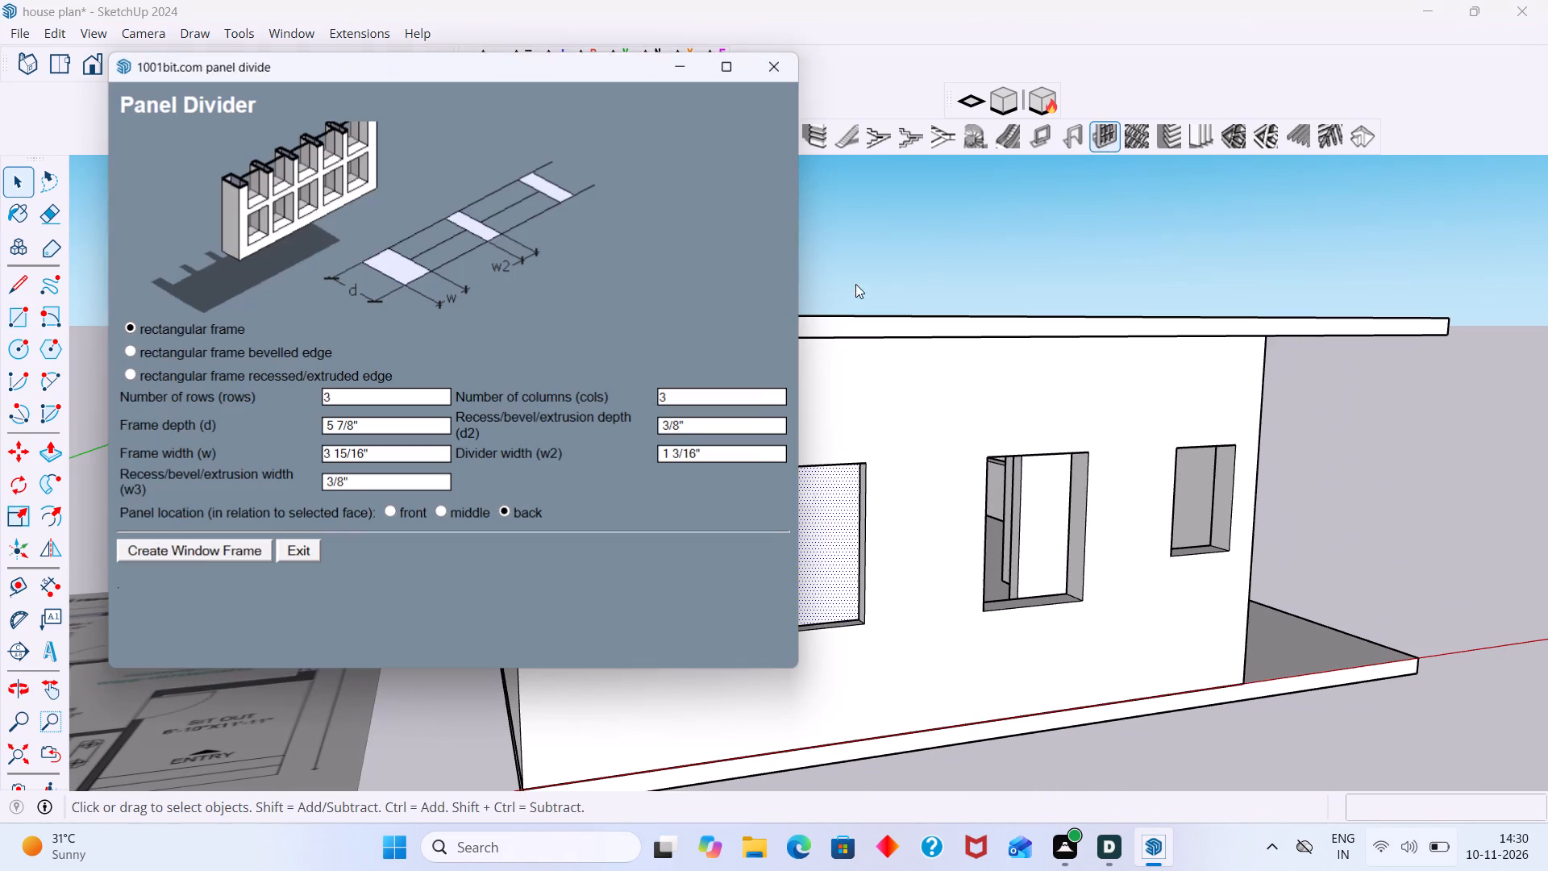
pyautogui.click(363, 400)
pyautogui.press('1')
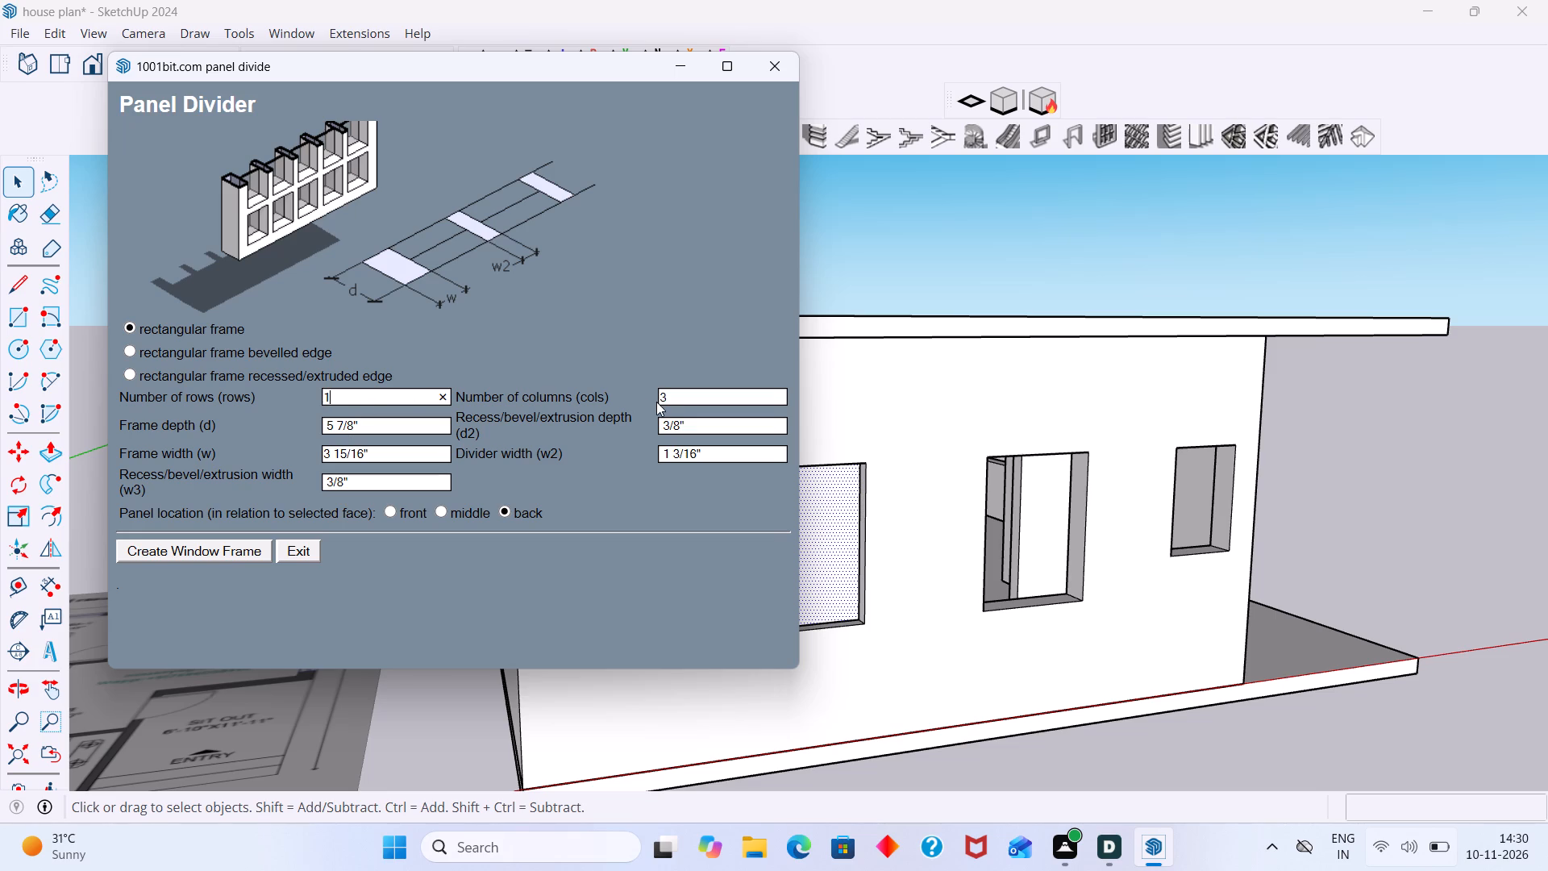
pyautogui.click(700, 398)
pyautogui.press('2')
# Set the Panel Divider's frame depth to 3" and its recess/bevel/extrusion depth to 1".
pyautogui.click(362, 428)
pyautogui.write('2"')
pyautogui.click(690, 428)
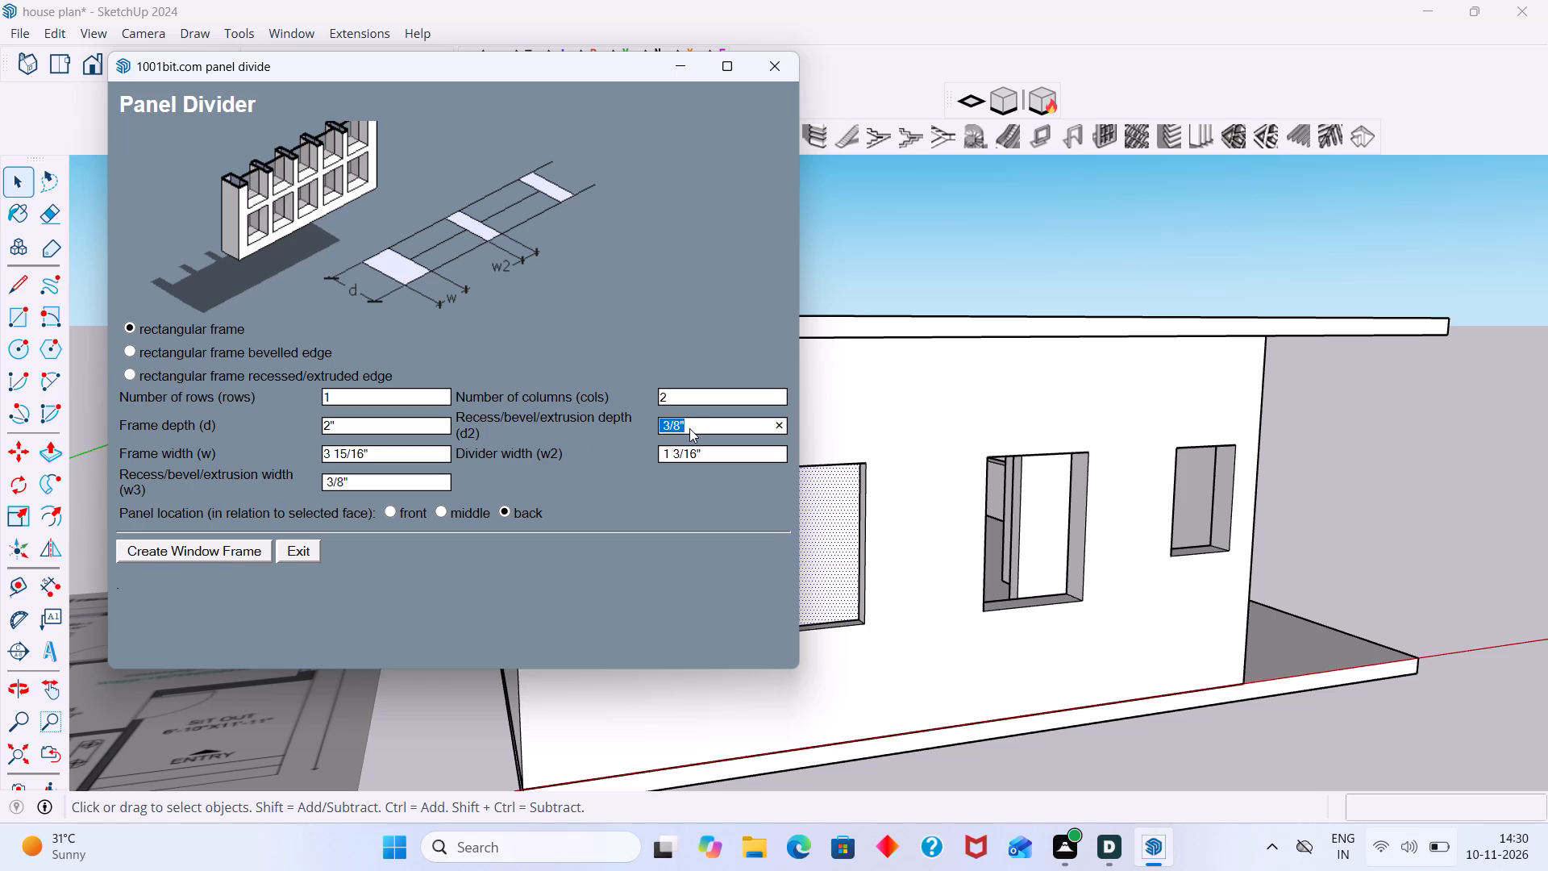
pyautogui.write('2"')
pyautogui.click(696, 430)
pyautogui.press('BackSpace')
pyautogui.press('BackSpace')
pyautogui.press('1')
pyautogui.hotkey('shift', '"')
pyautogui.click(384, 448)
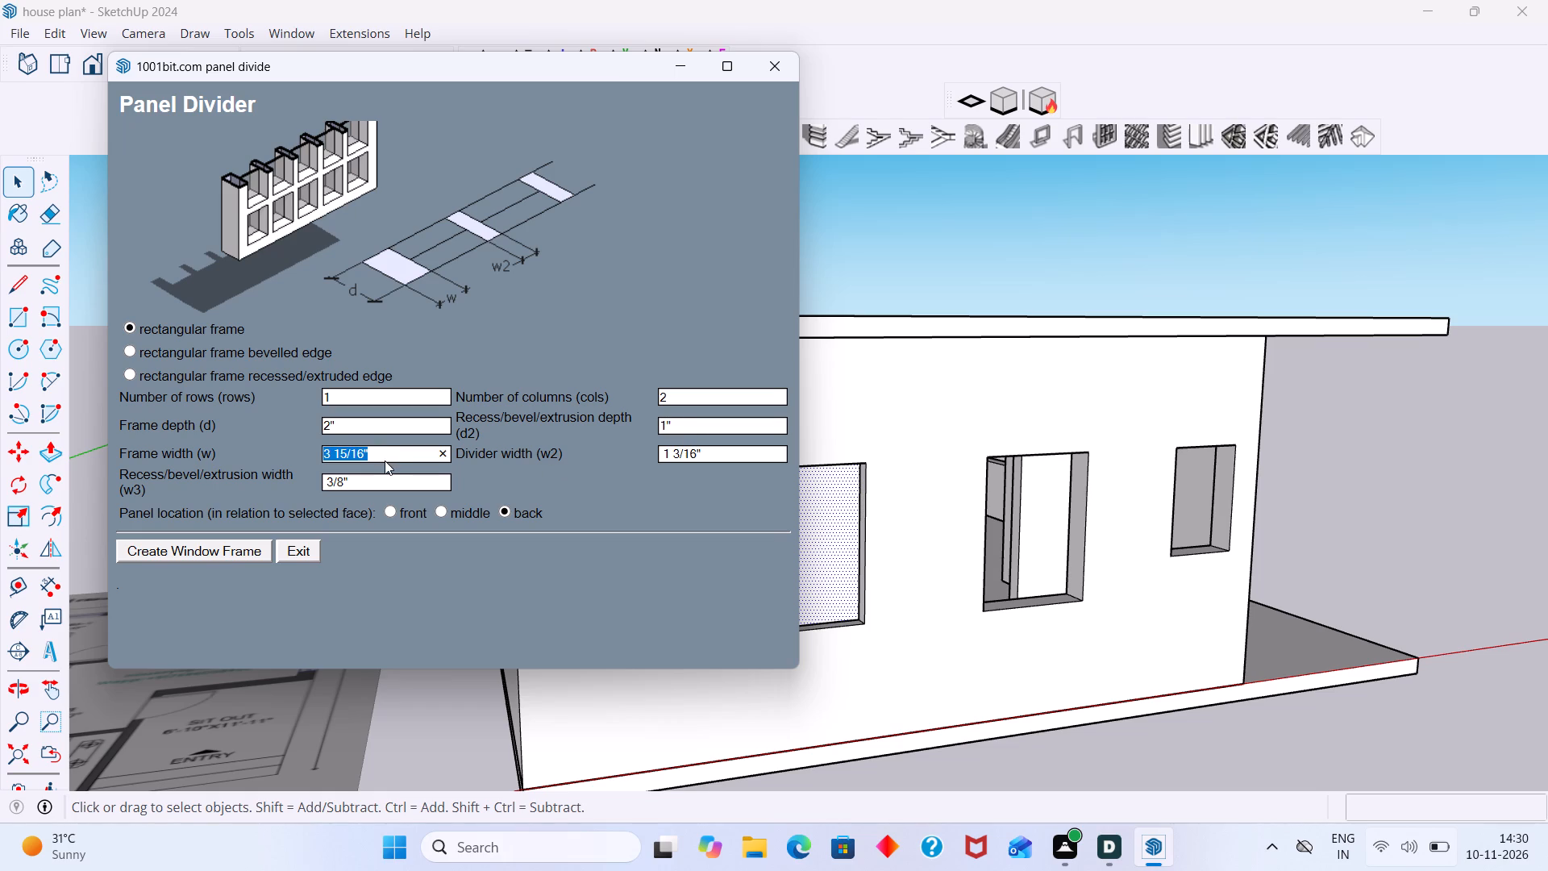
pyautogui.click(332, 427)
pyautogui.write('3"')
# Set the frame width and divider width to 2", locate the panel in the middle, and create the largest front window's frame.
pyautogui.click(370, 453)
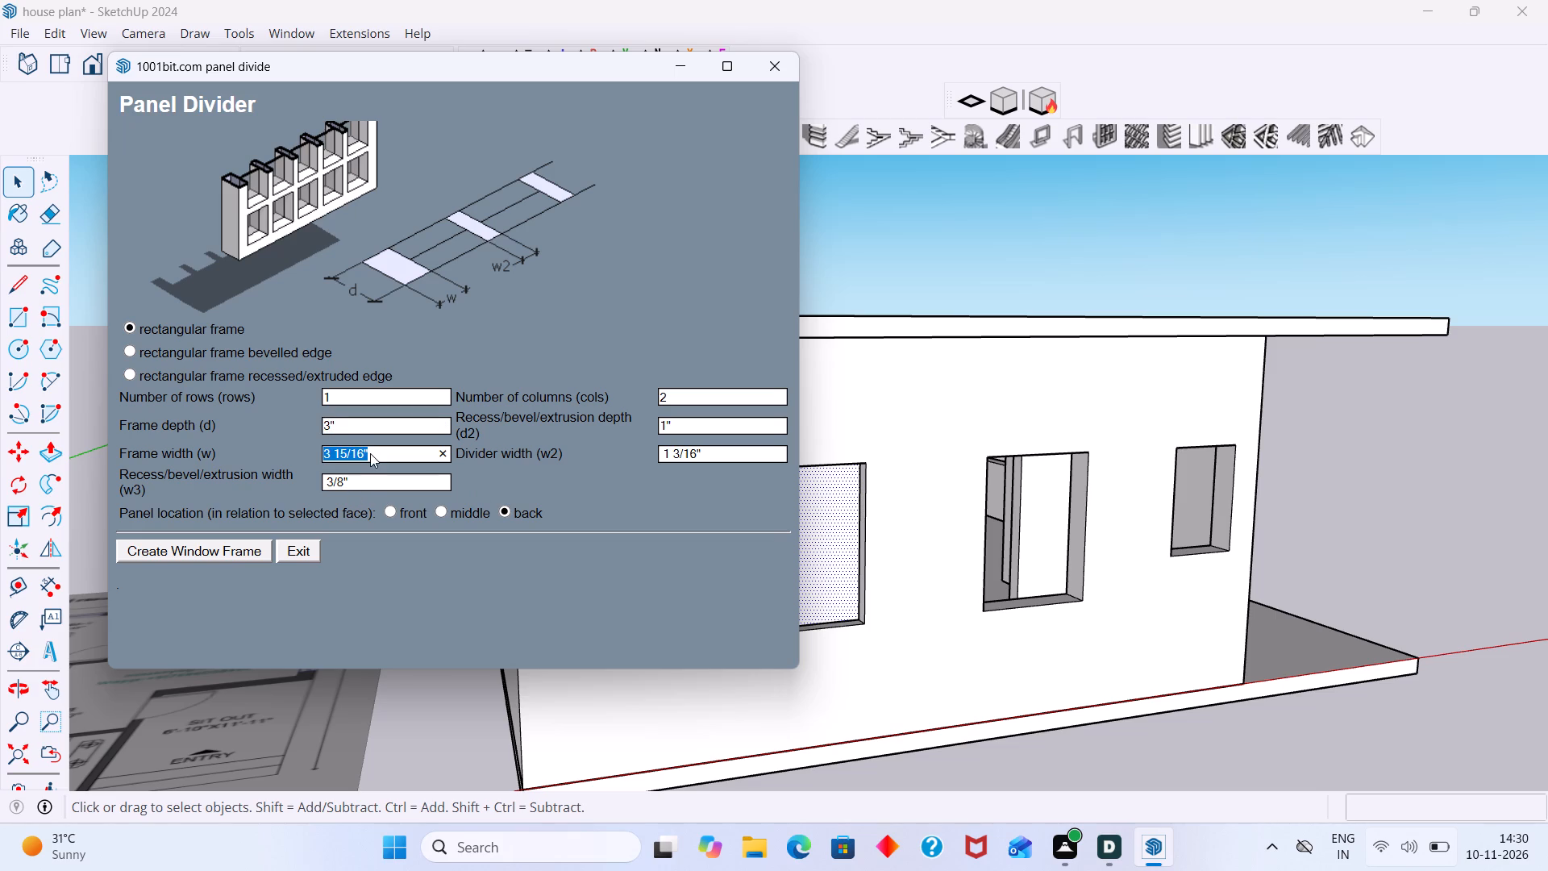
pyautogui.press('3')
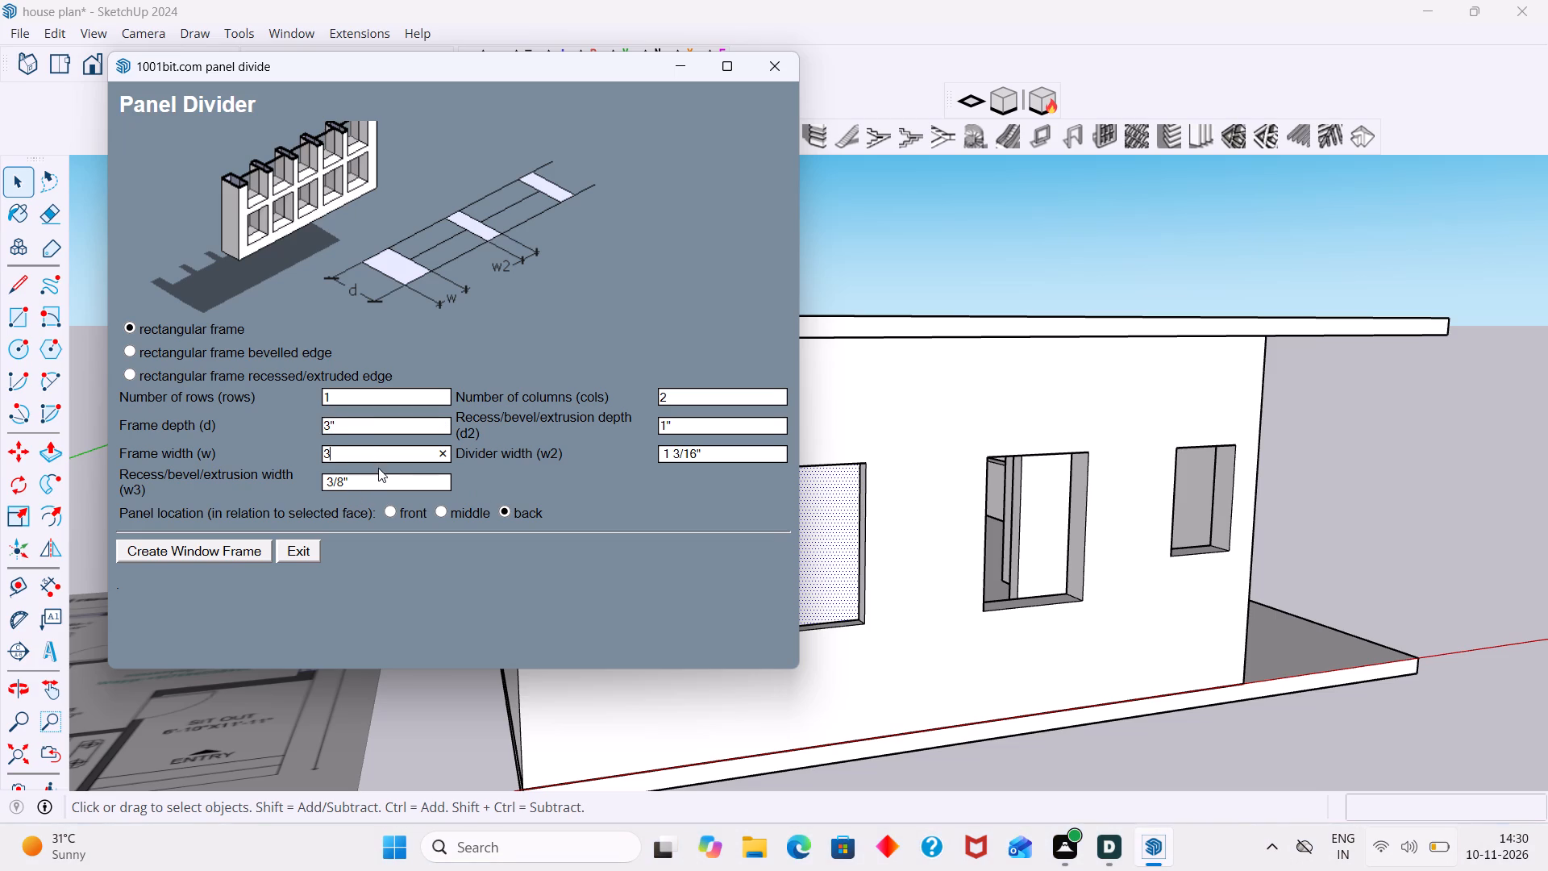
pyautogui.hotkey('shift', '"')
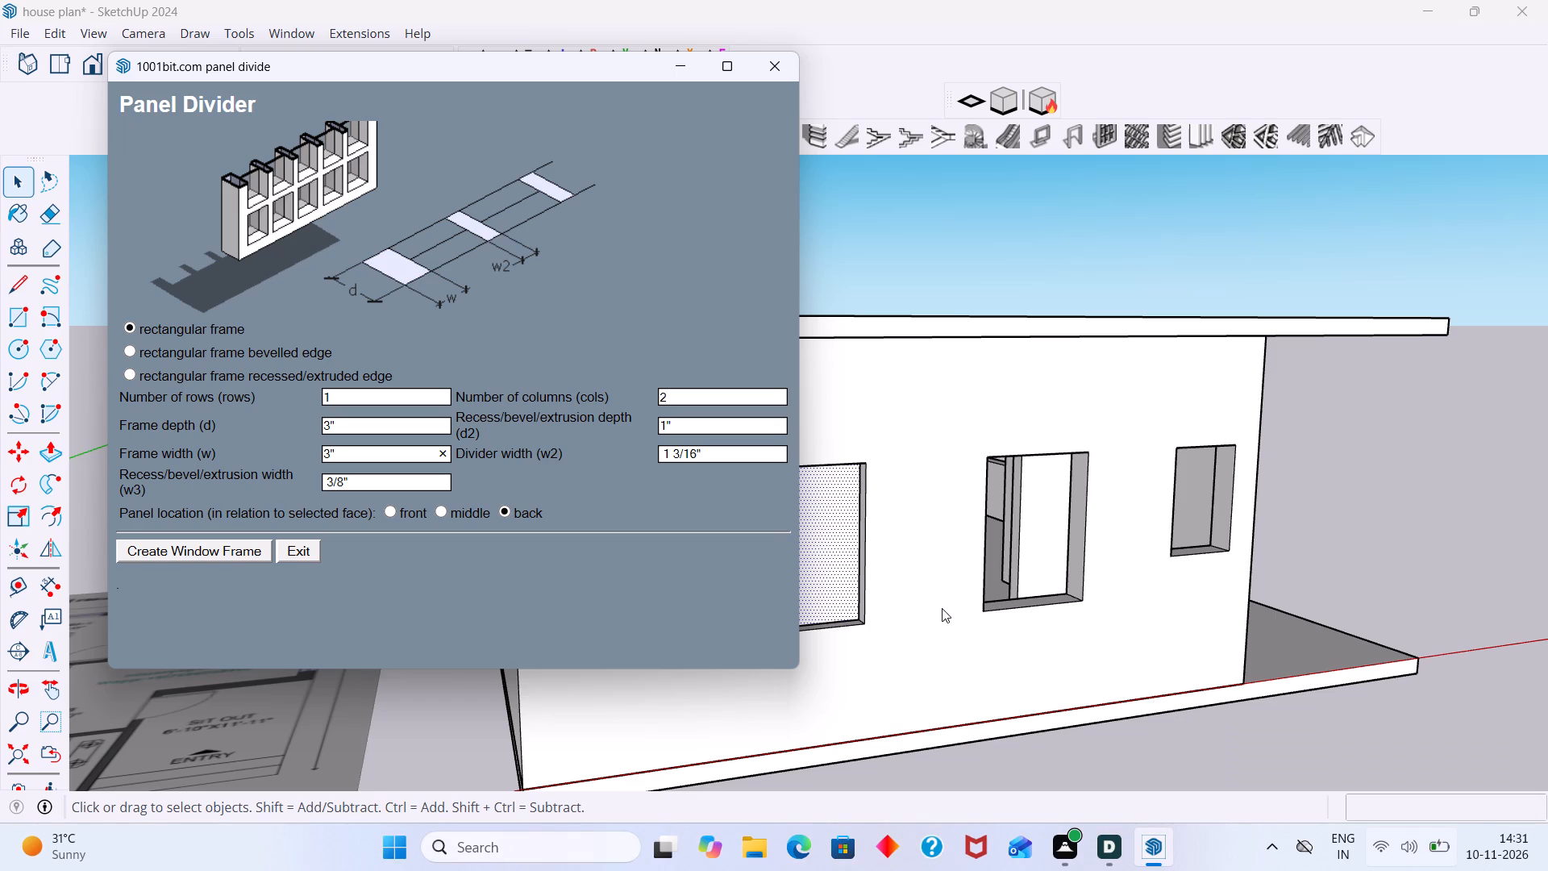
pyautogui.scroll(-5, 561, 538)
pyautogui.press('BackSpace')
pyautogui.press('BackSpace')
pyautogui.write('2"')
pyautogui.click(724, 453)
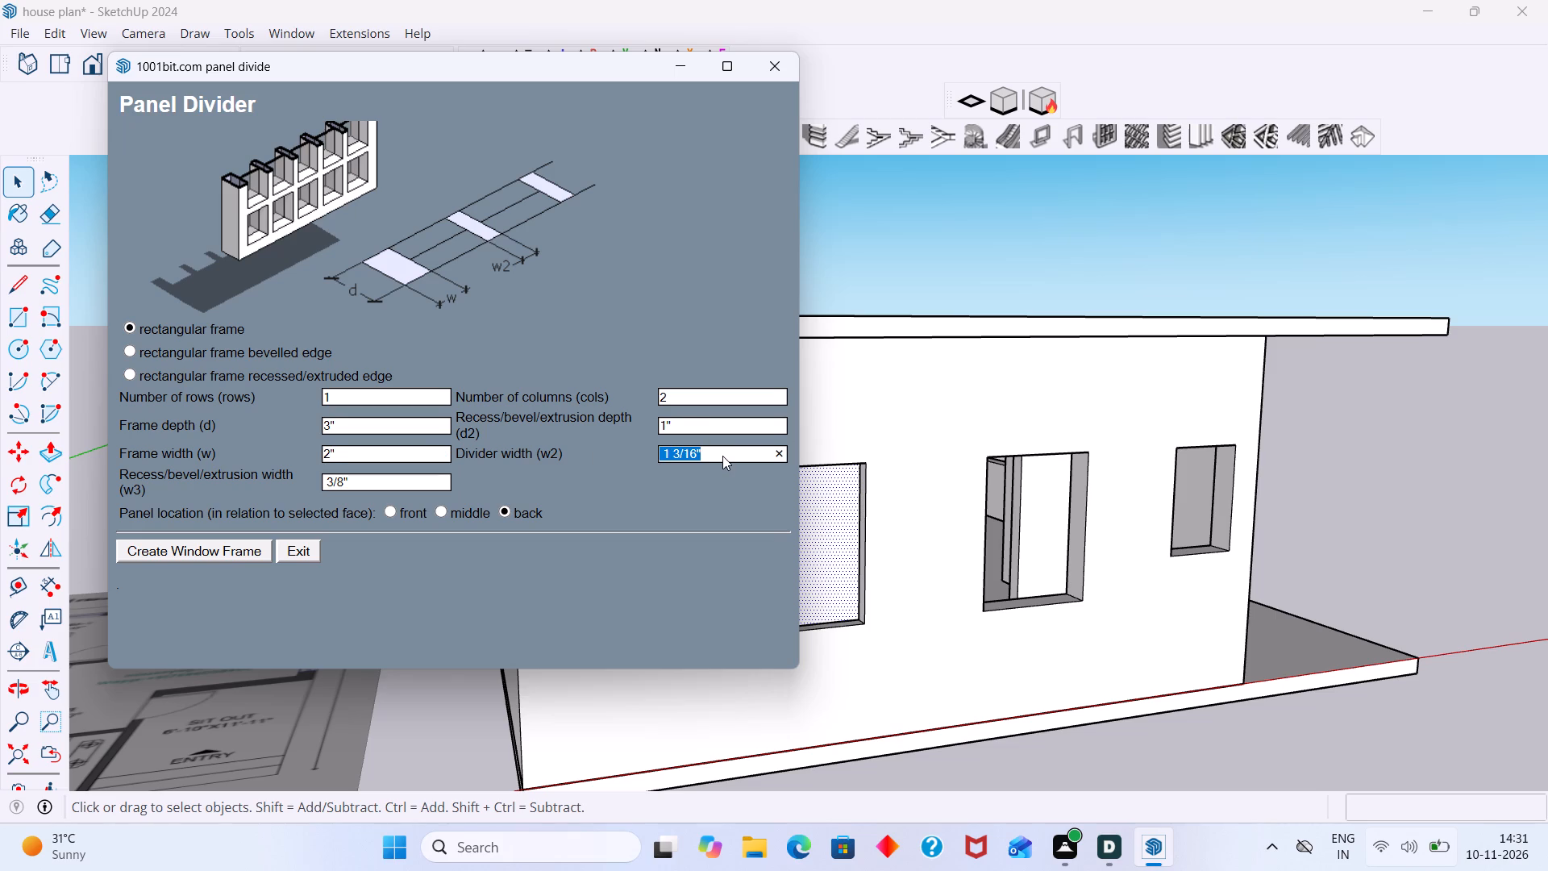
pyautogui.press('2')
pyautogui.hotkey('shift', '"')
pyautogui.click(438, 515)
pyautogui.click(219, 552)
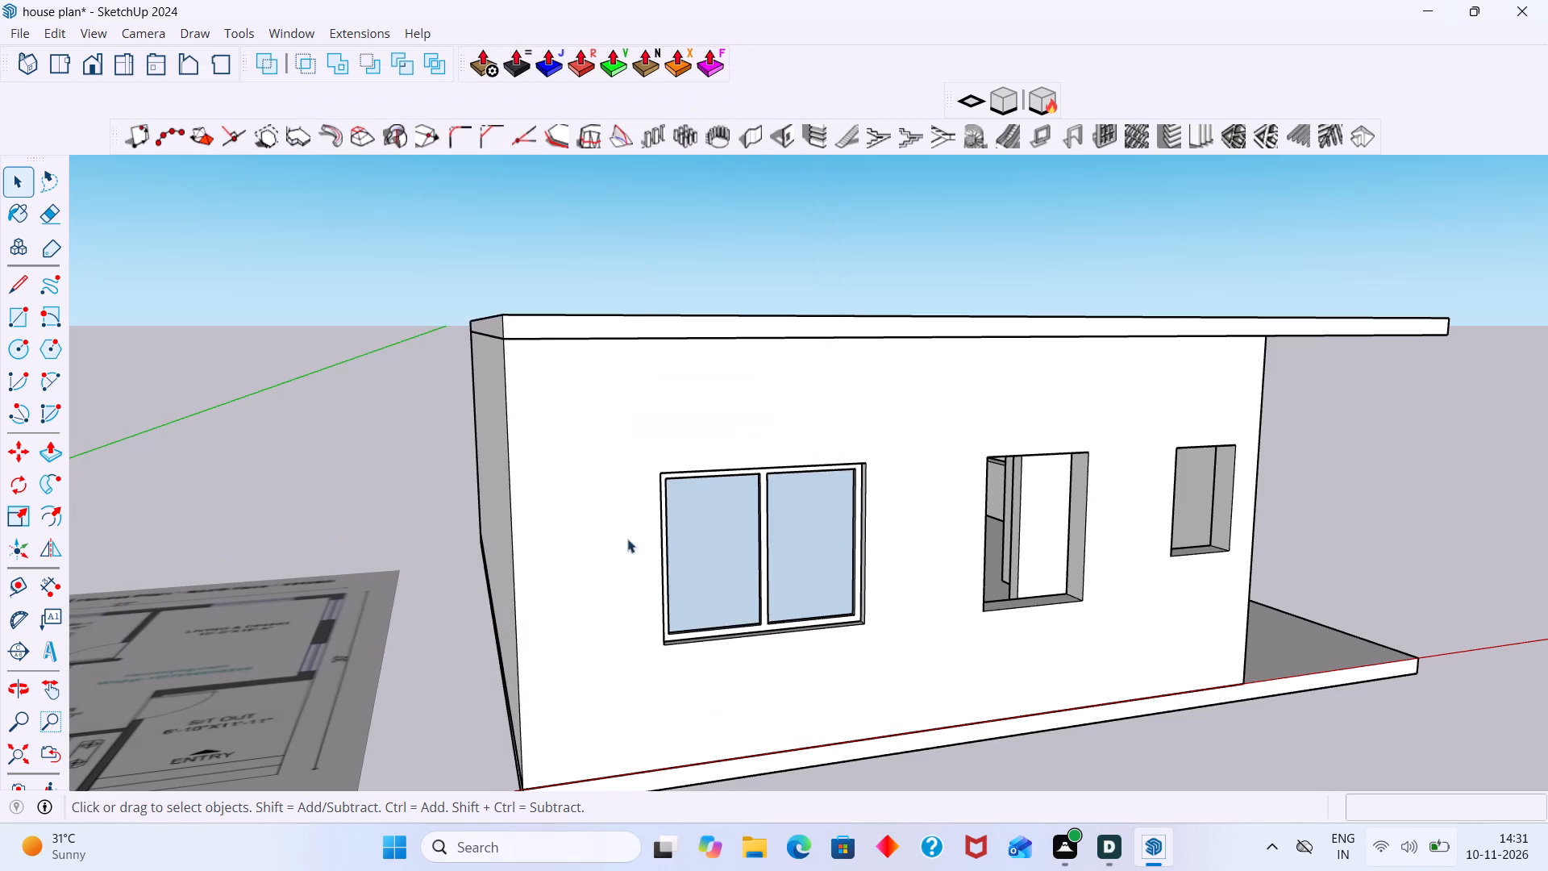
# Draw a 3' by 4' rectangle filling the middle front window opening, midway through the wall thickness.
pyautogui.scroll(5, 754, 605)
pyautogui.moveTo(795, 630); pyautogui.dragTo(887, 579, button='middle')
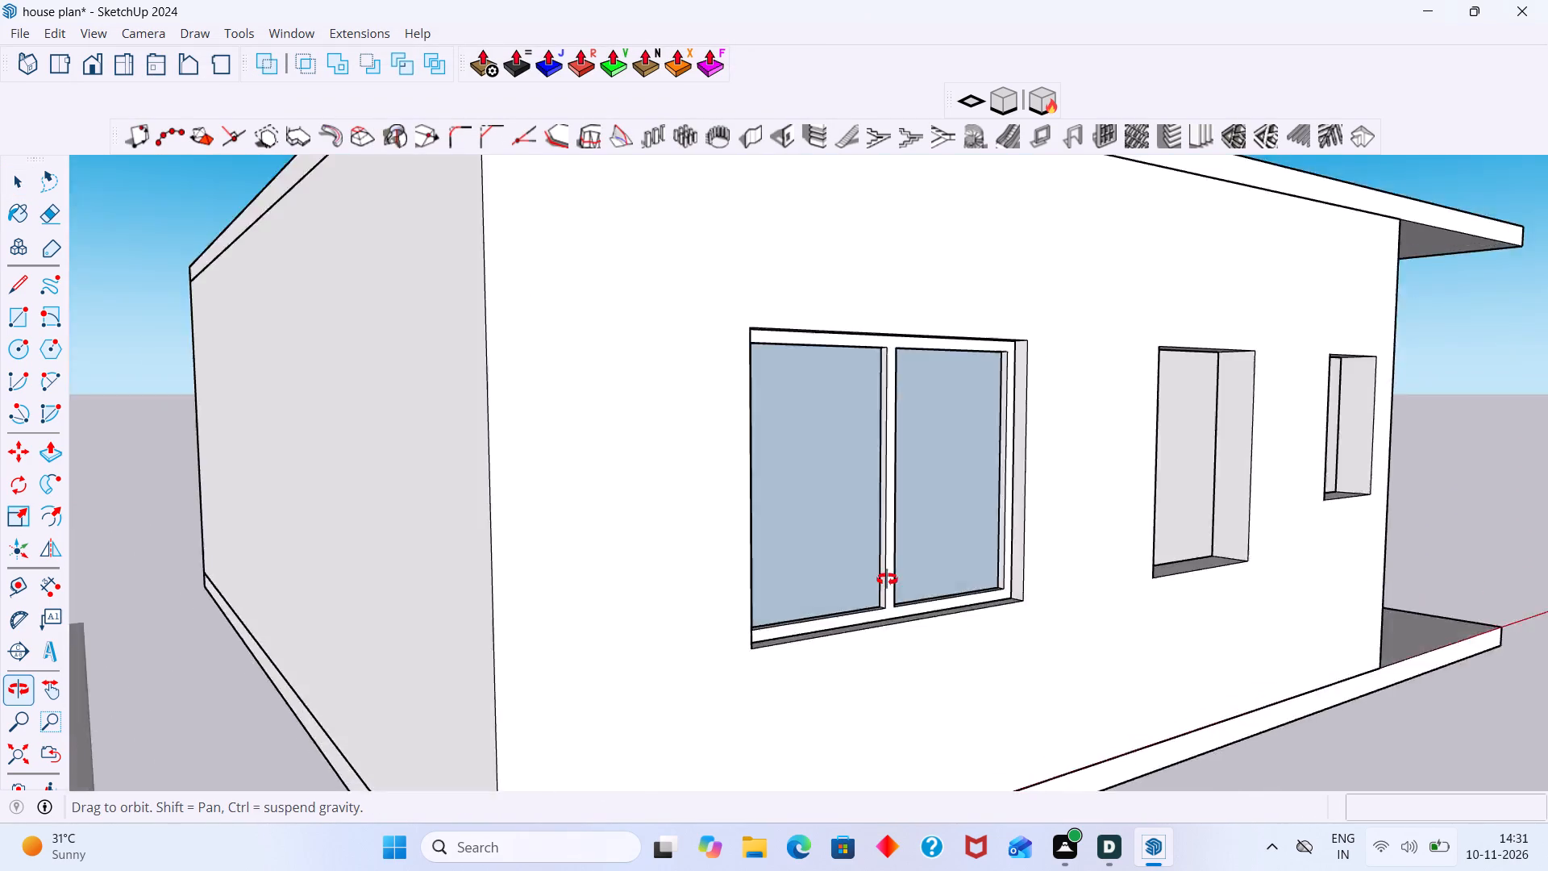
pyautogui.moveTo(887, 579); pyautogui.dragTo(556, 633, button='middle')
pyautogui.scroll(-6, 570, 623)
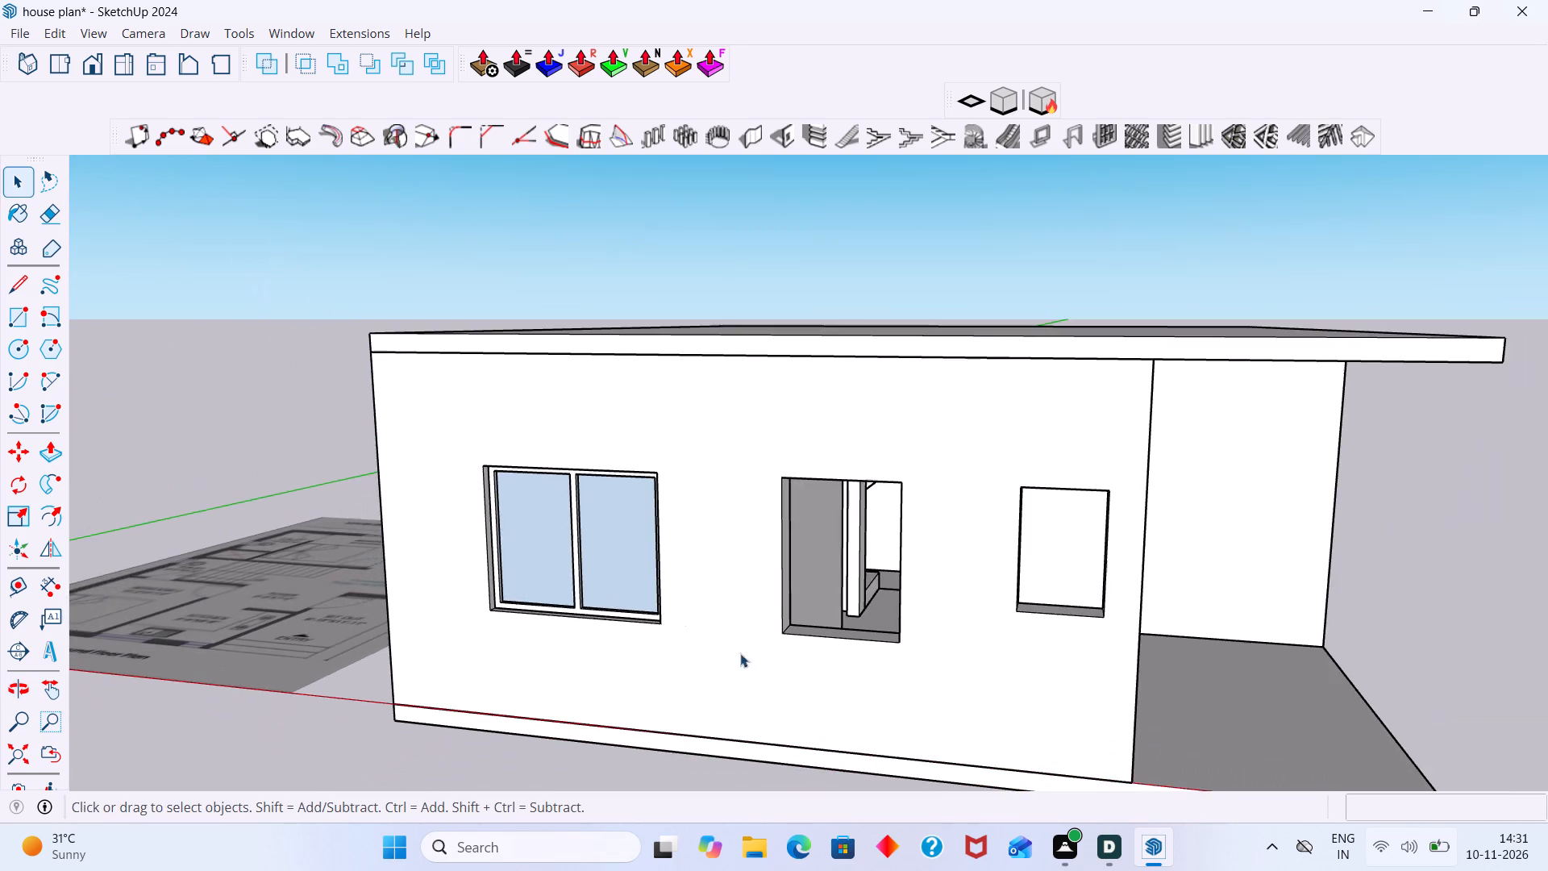
pyautogui.moveTo(796, 607); pyautogui.dragTo(724, 595, button='middle')
pyautogui.press('r')
pyautogui.scroll(2, 743, 491)
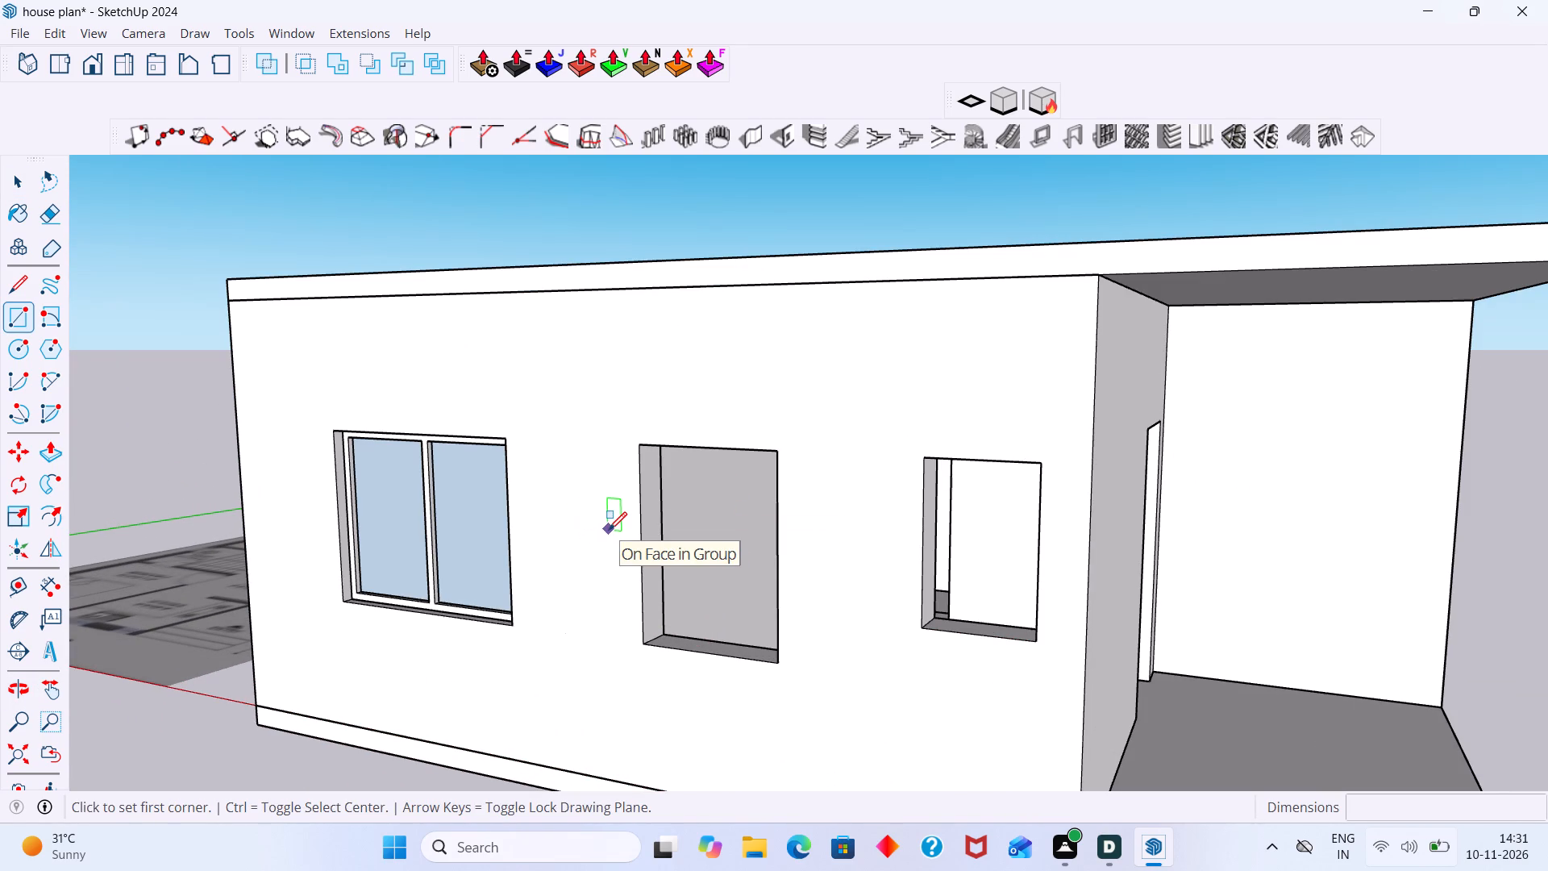
pyautogui.moveTo(675, 487); pyautogui.dragTo(678, 420, button='middle')
pyautogui.moveTo(676, 365); pyautogui.dragTo(678, 326, button='middle')
pyautogui.scroll(6, 685, 310)
pyautogui.click(640, 271)
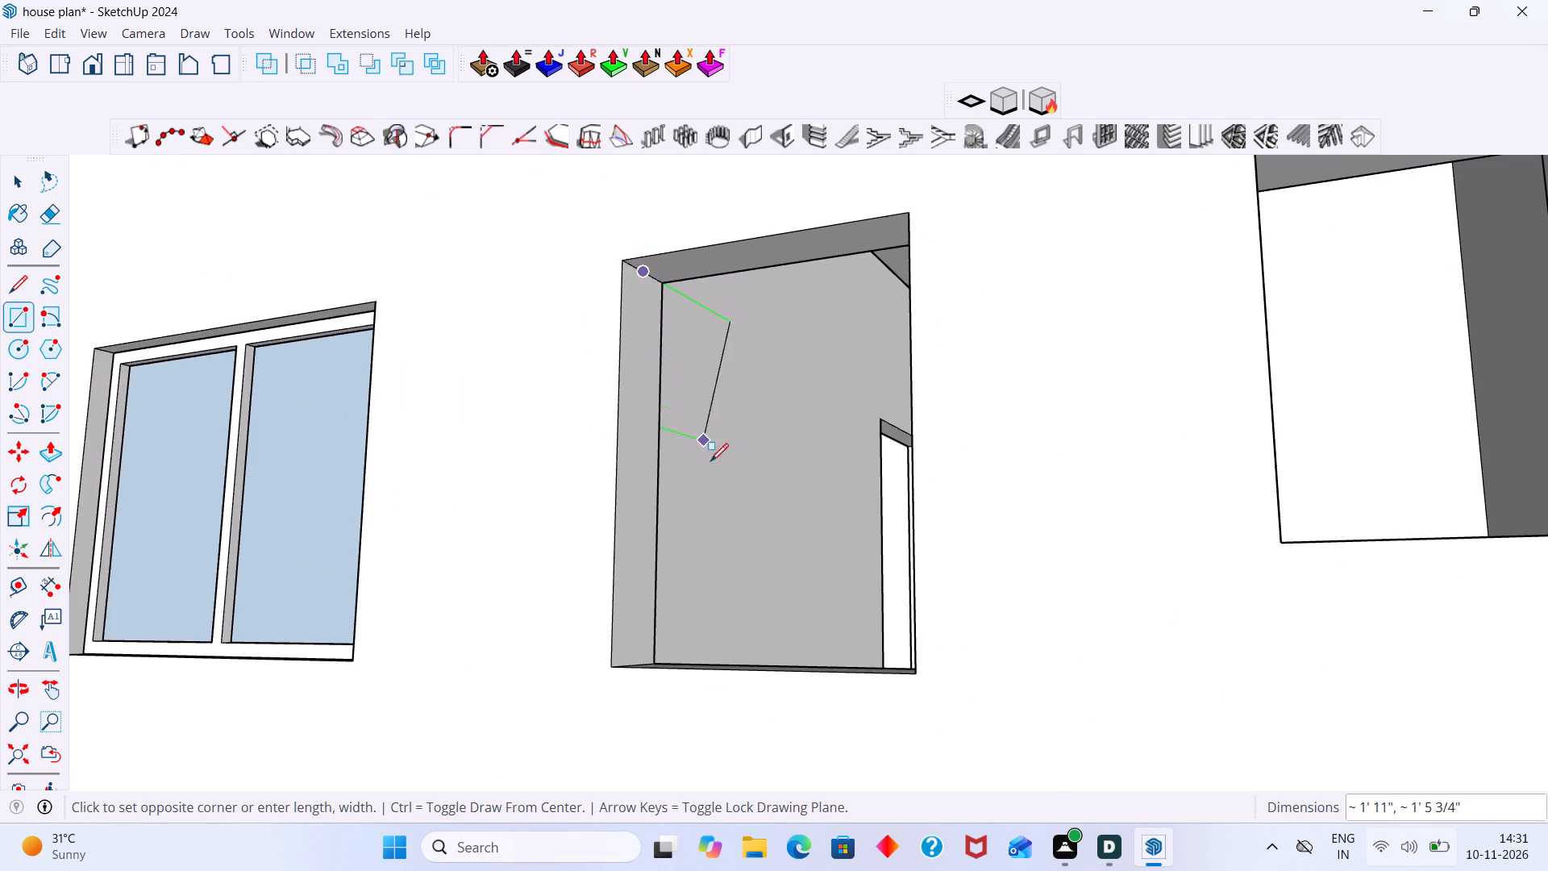
pyautogui.scroll(-2, 743, 537)
pyautogui.moveTo(760, 579); pyautogui.dragTo(741, 542, button='middle')
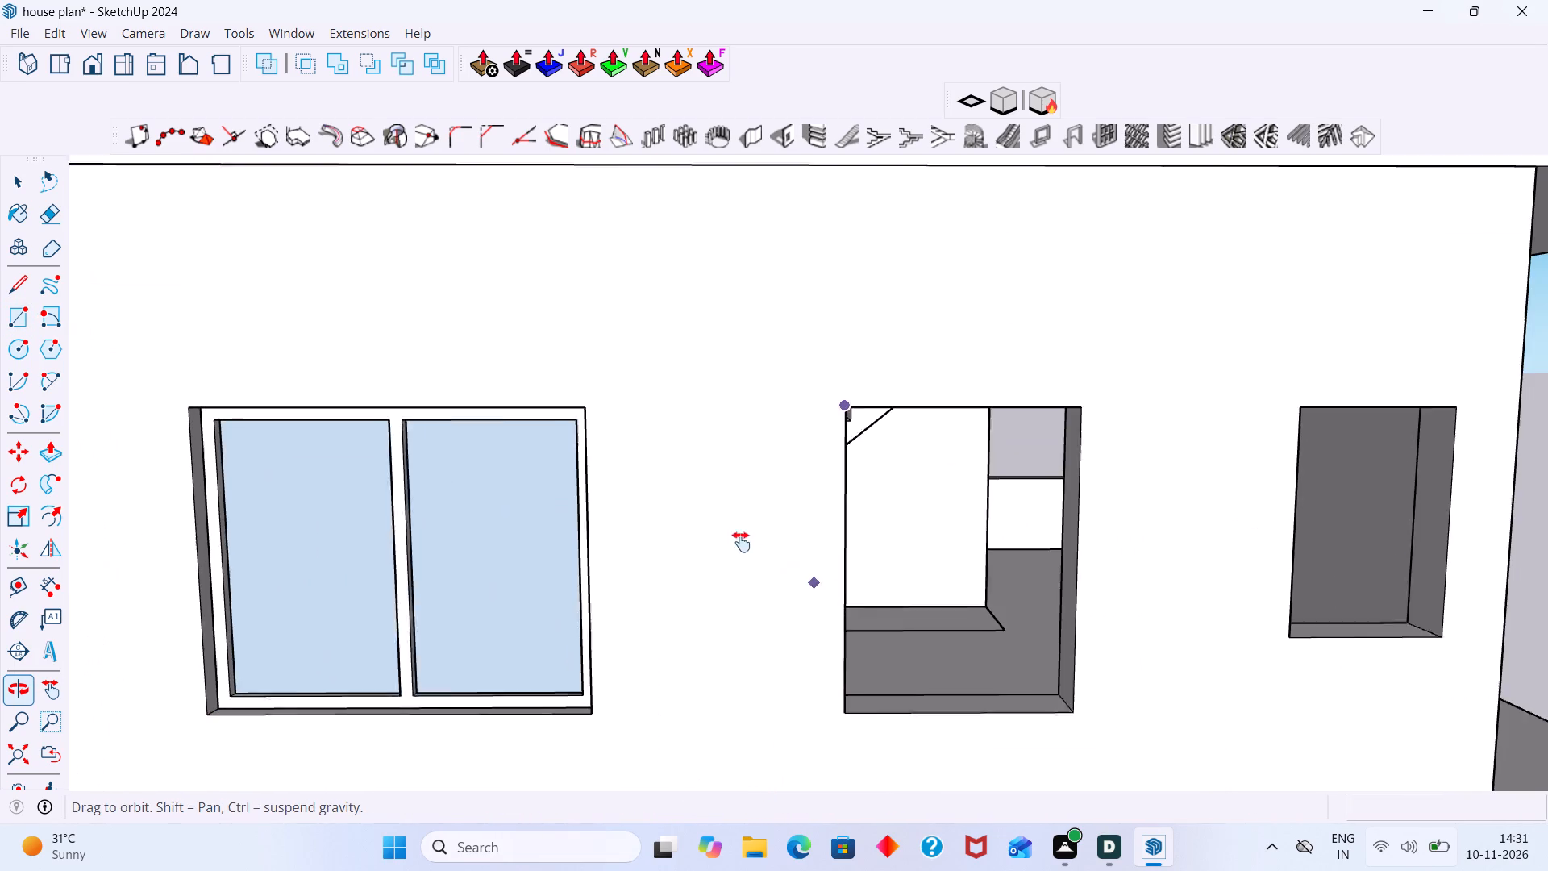
pyautogui.moveTo(741, 542); pyautogui.dragTo(739, 542, button='middle')
pyautogui.scroll(8, 1032, 703)
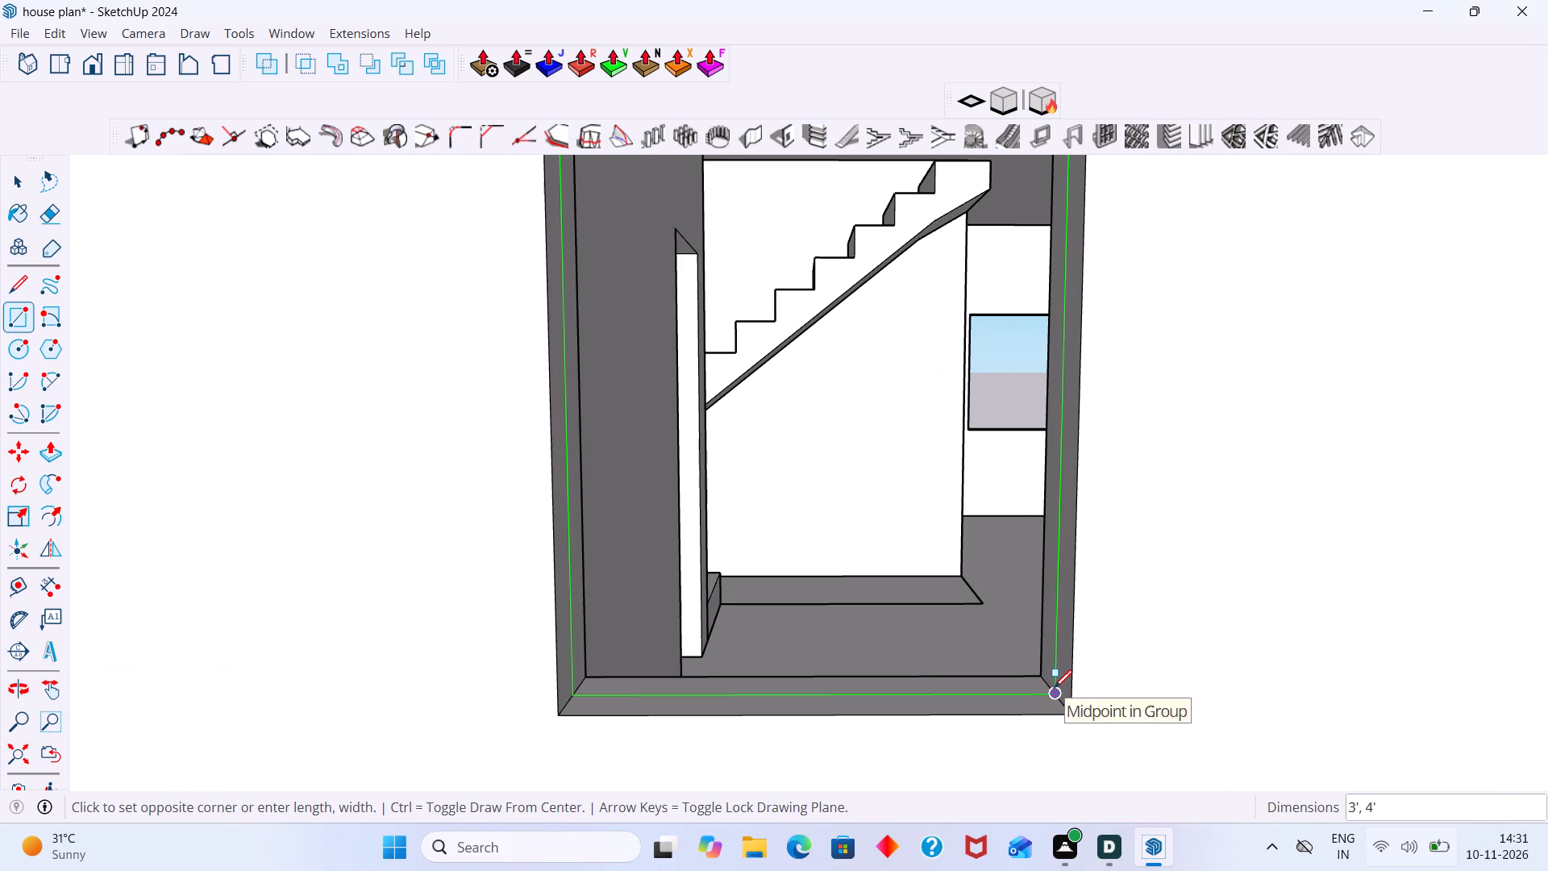
pyautogui.click(1055, 689)
pyautogui.press('space')
# Create a Panel Divider window frame on the new 3' by 4' face, keeping the 1-row, 2-column settings.
pyautogui.click(943, 615)
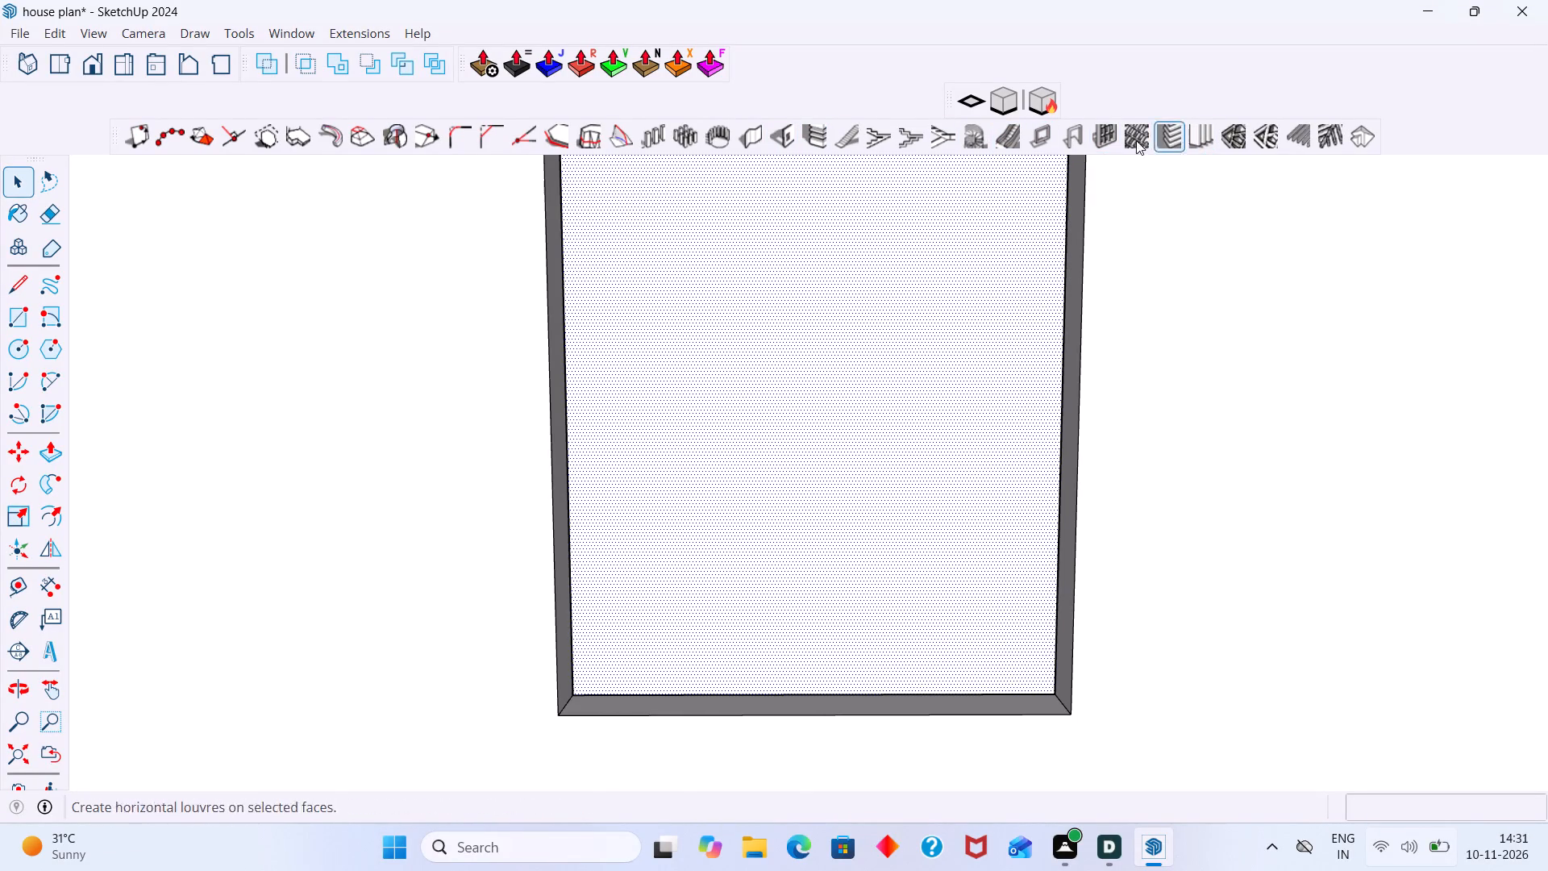
pyautogui.click(1098, 141)
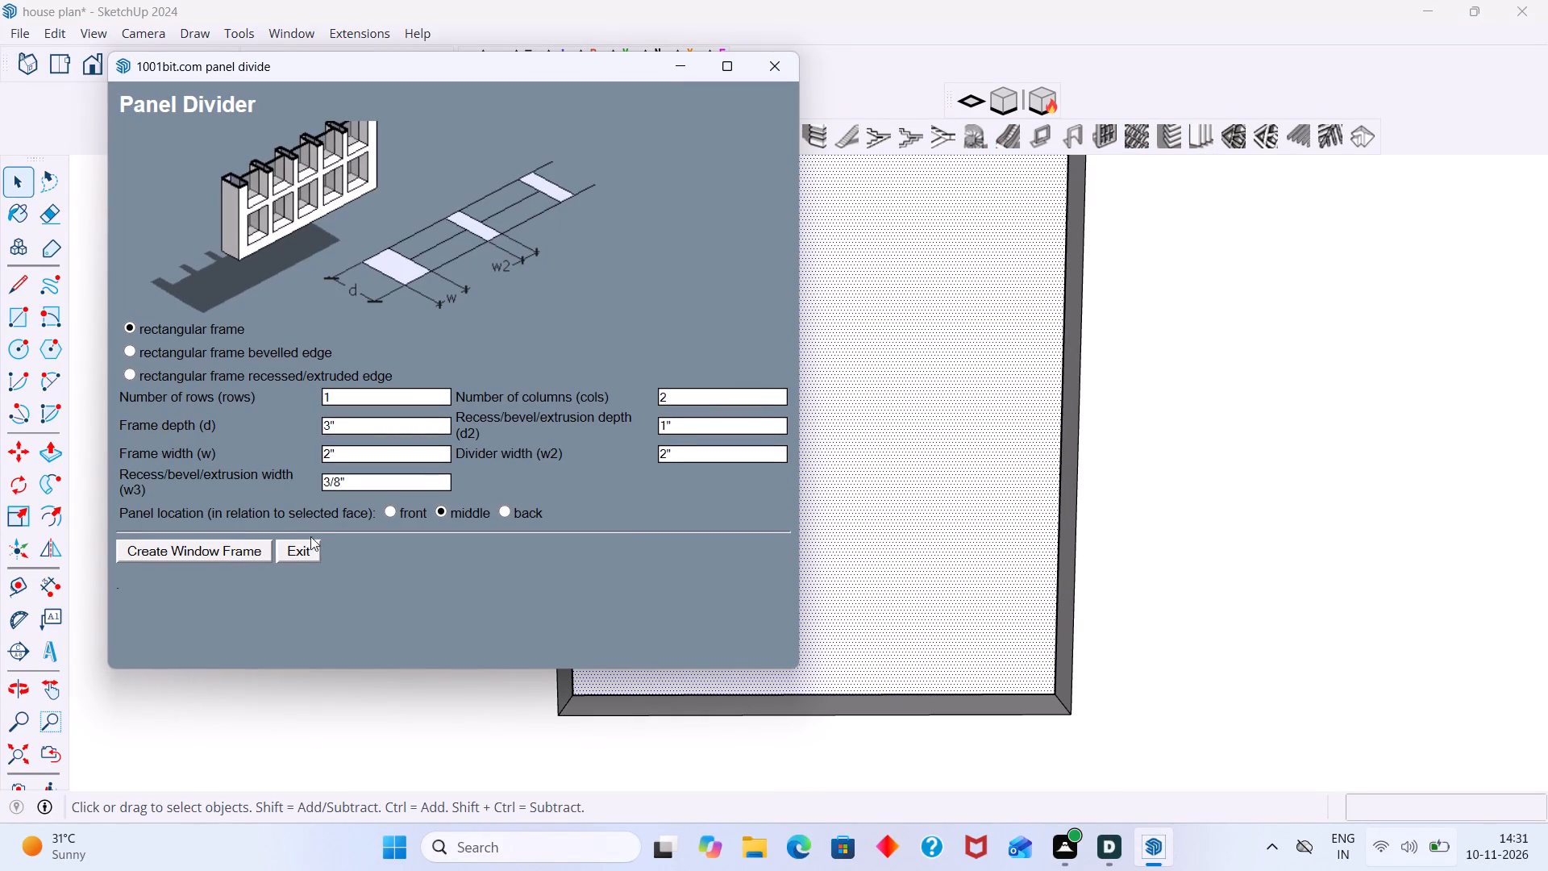
pyautogui.click(225, 553)
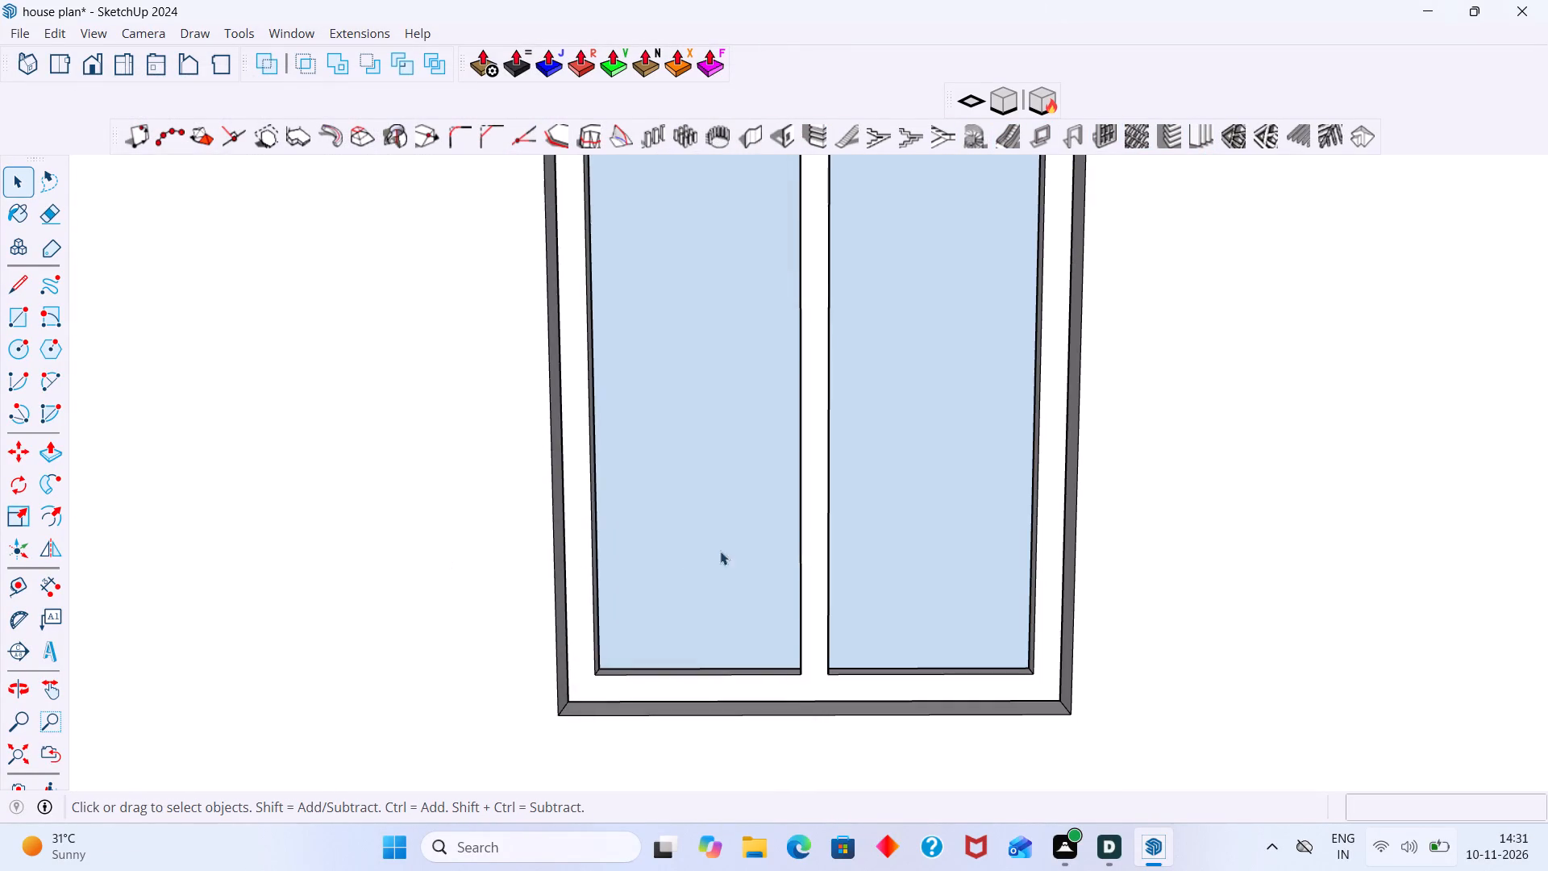
# Draw a rectangle filling the smallest front window opening, between opposite corner midpoints of the wall thickness.
pyautogui.scroll(-11, 761, 560)
pyautogui.press('space')
pyautogui.moveTo(1038, 450); pyautogui.dragTo(885, 421, button='middle')
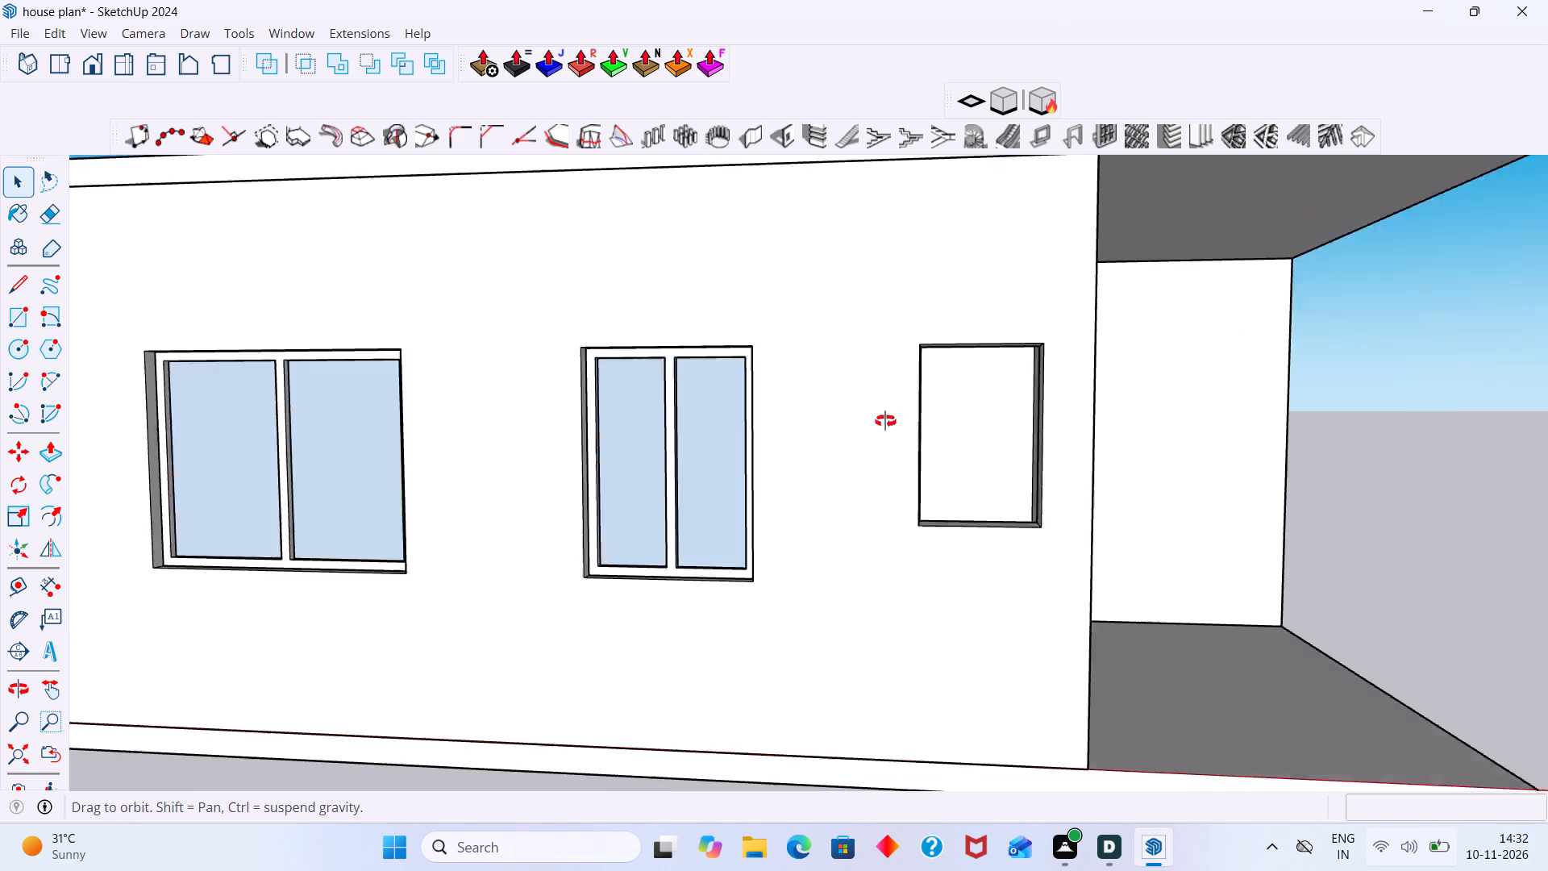
pyautogui.moveTo(885, 421); pyautogui.dragTo(810, 416, button='middle')
pyautogui.press('r')
pyautogui.scroll(5, 636, 347)
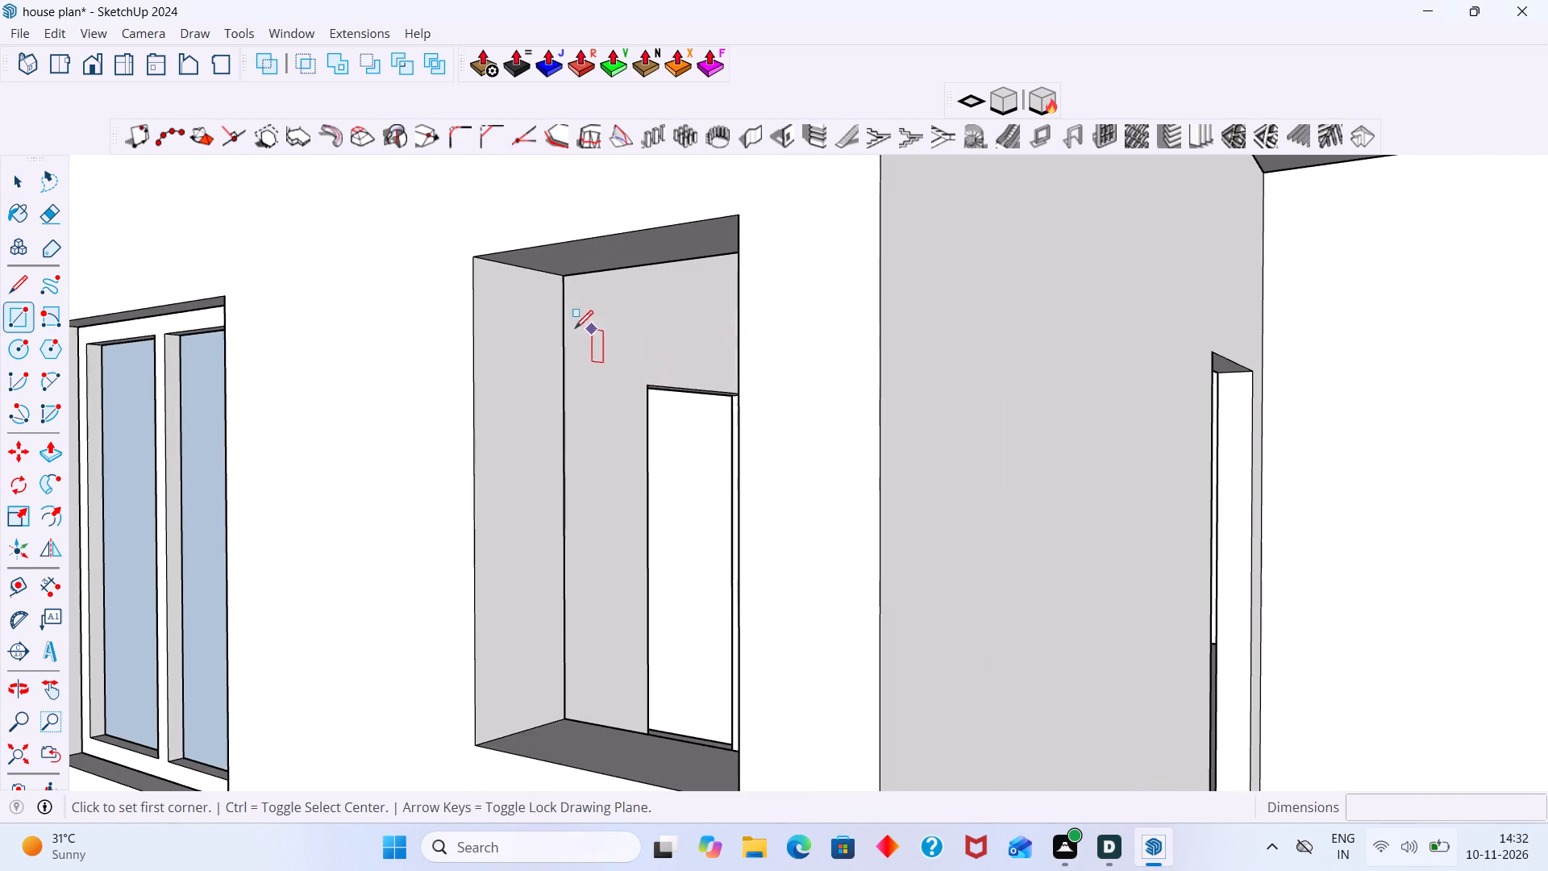
pyautogui.click(520, 270)
pyautogui.scroll(1, 654, 527)
pyautogui.moveTo(654, 528); pyautogui.dragTo(827, 548, button='middle')
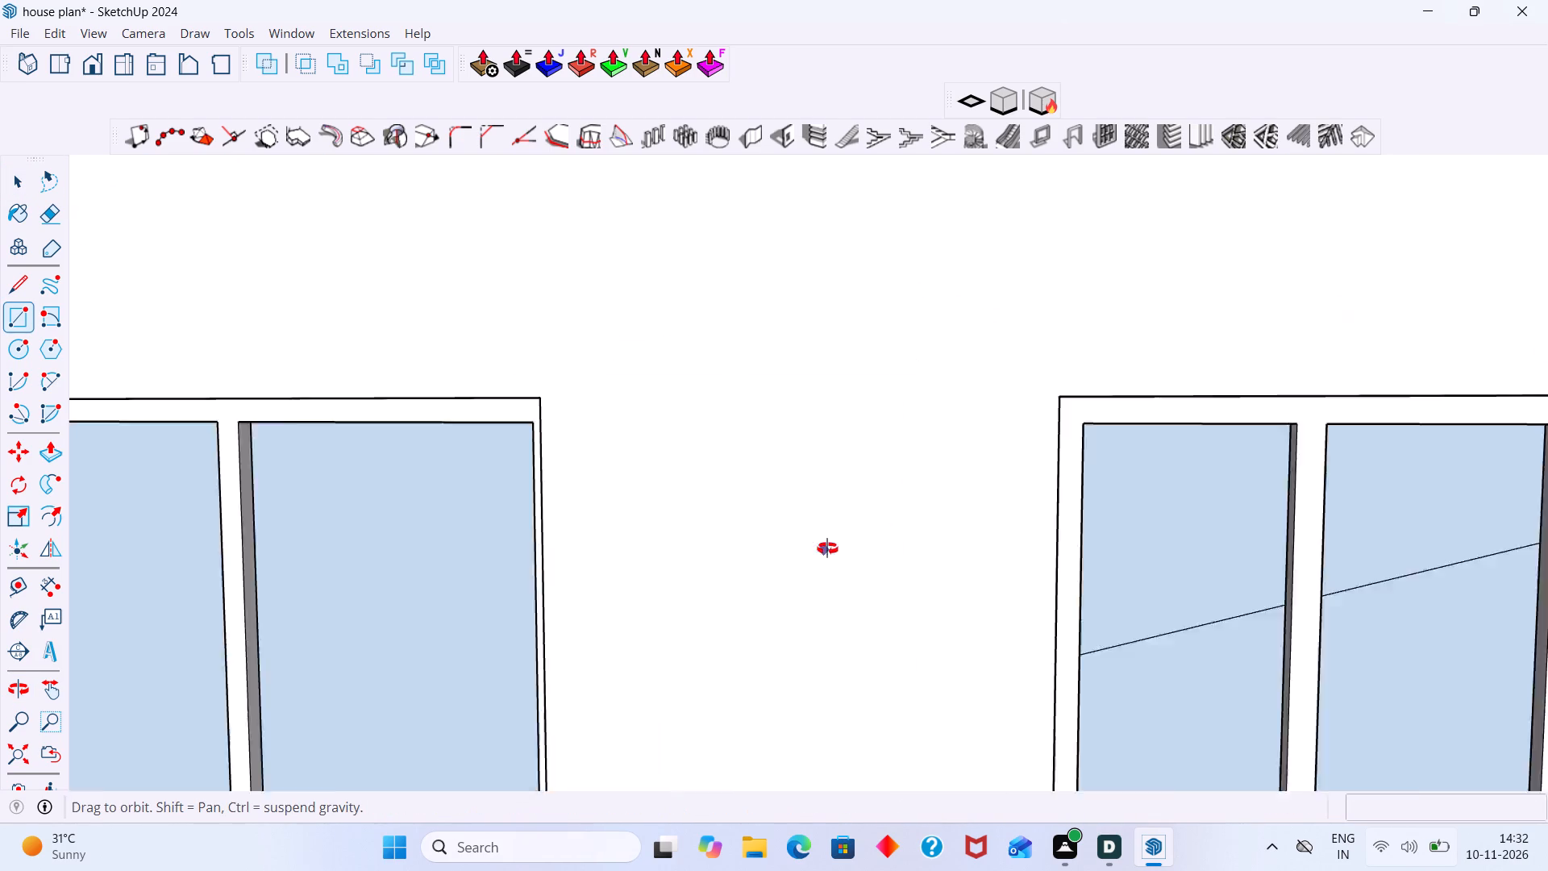
pyautogui.moveTo(827, 548); pyautogui.dragTo(769, 523, button='middle')
pyautogui.scroll(-3, 769, 523)
pyautogui.keyDown('shift'); pyautogui.moveTo(764, 519); pyautogui.dragTo(619, 452, button='middle'); pyautogui.keyUp('shift')
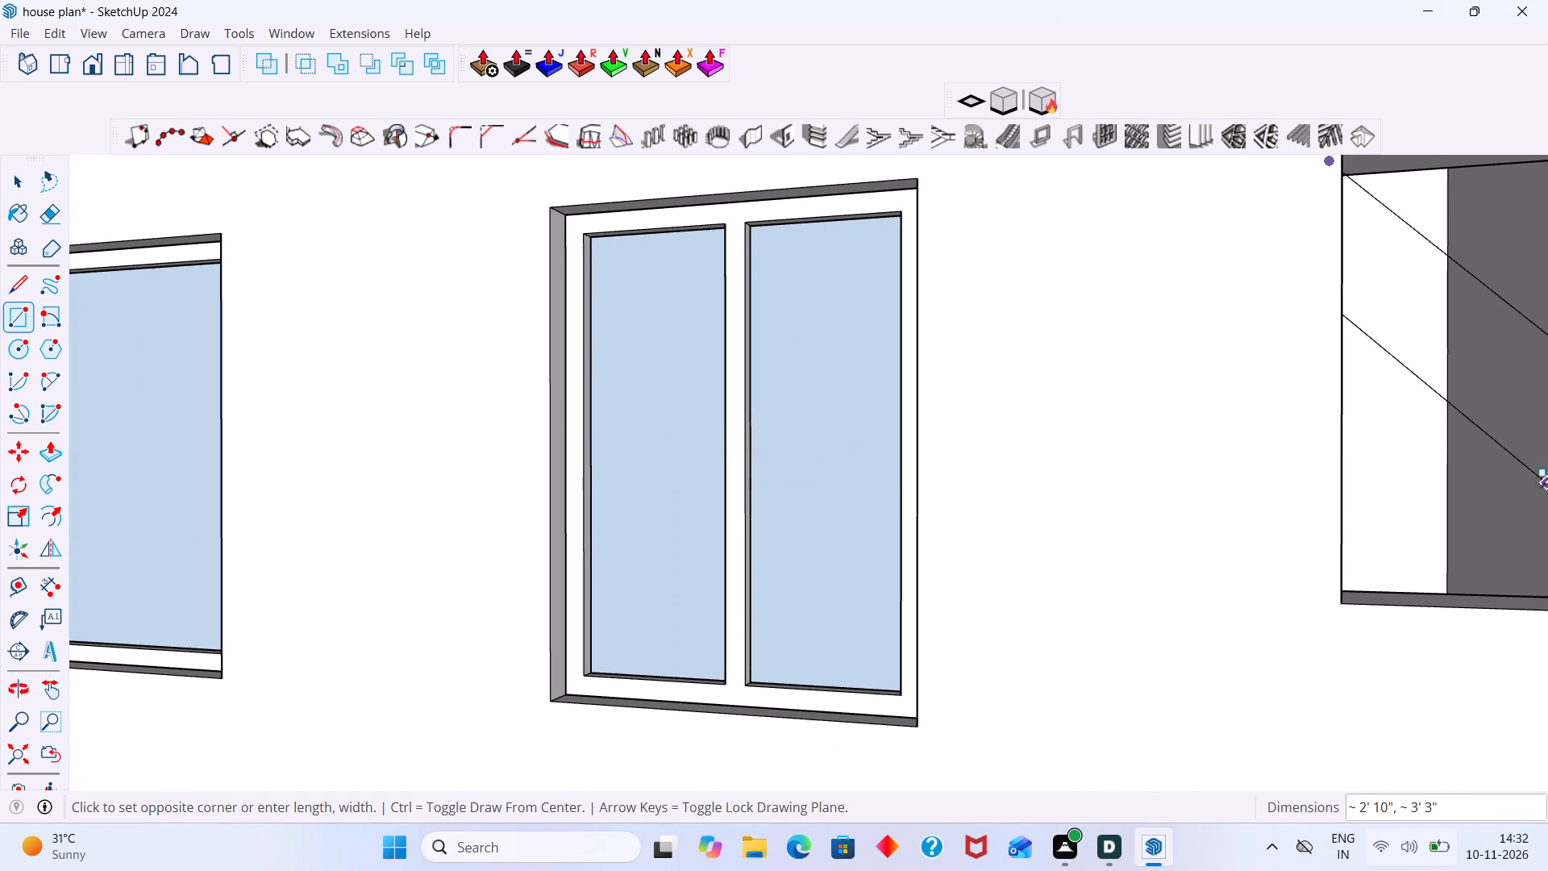
pyautogui.keyDown('shift'); pyautogui.moveTo(1397, 488); pyautogui.dragTo(947, 410, button='middle'); pyautogui.keyUp('shift')
pyautogui.moveTo(997, 444); pyautogui.dragTo(1306, 531, button='middle')
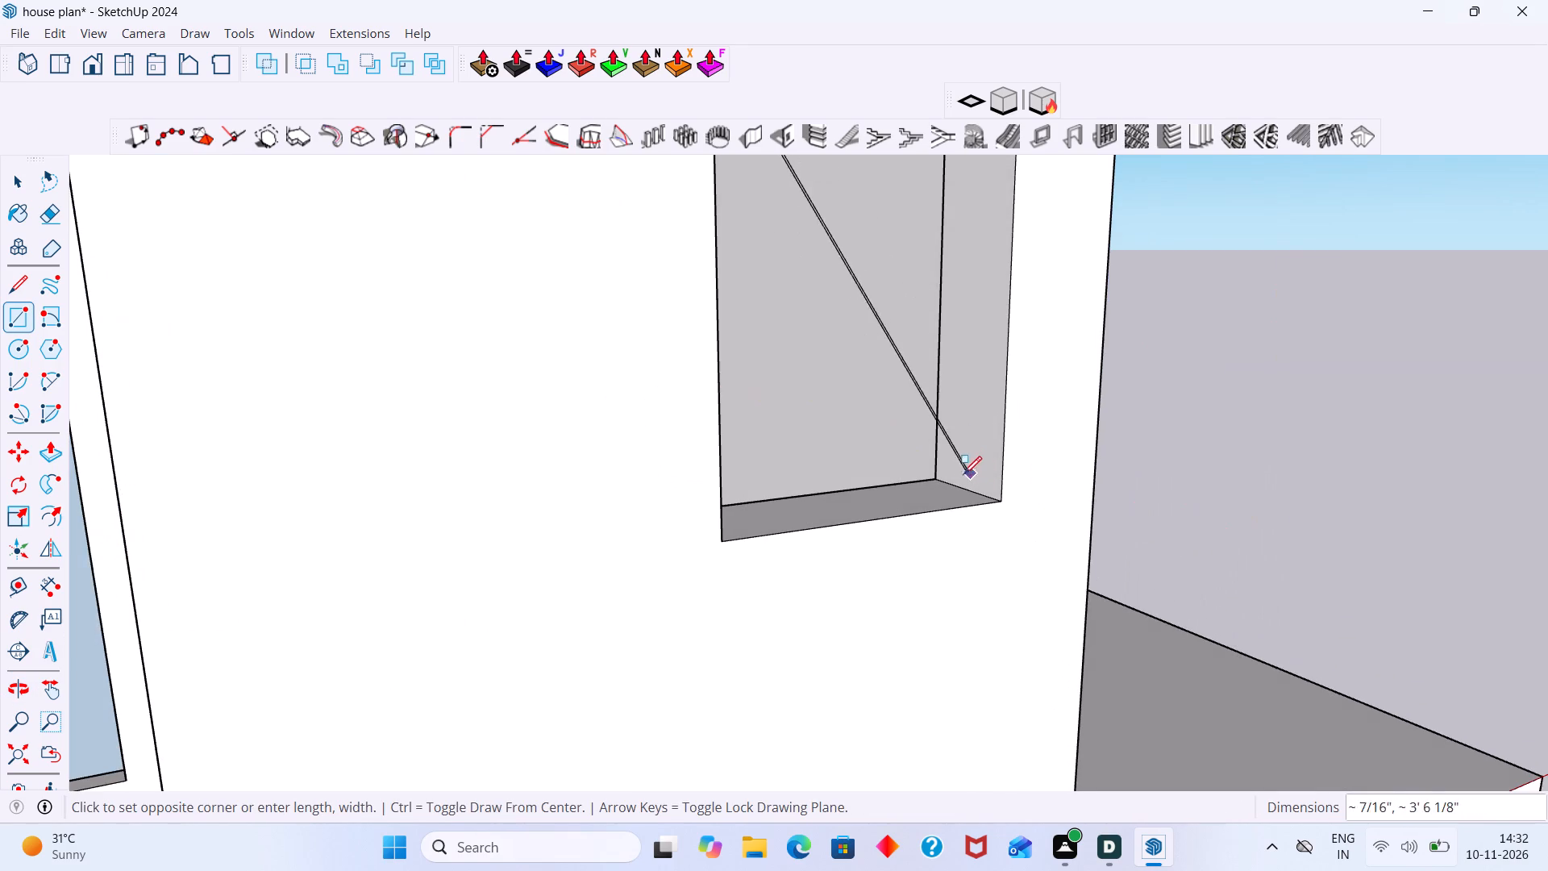
pyautogui.click(972, 490)
pyautogui.press('space')
# Create a Panel Divider window frame on the smallest window's face, keeping the 1-row, 2-column settings.
pyautogui.click(922, 449)
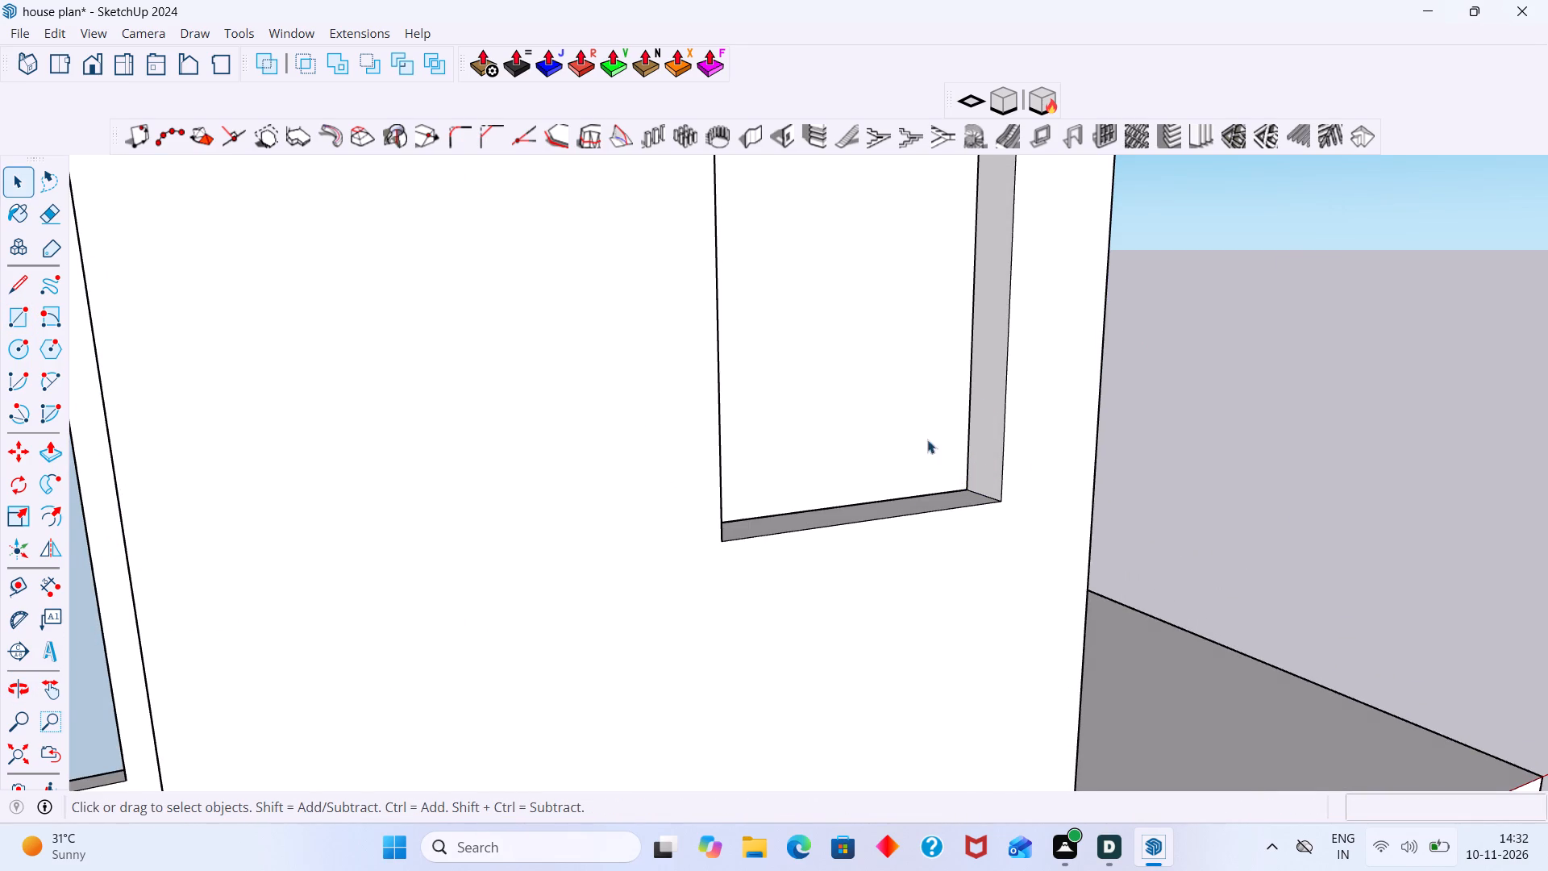
pyautogui.click(1105, 149)
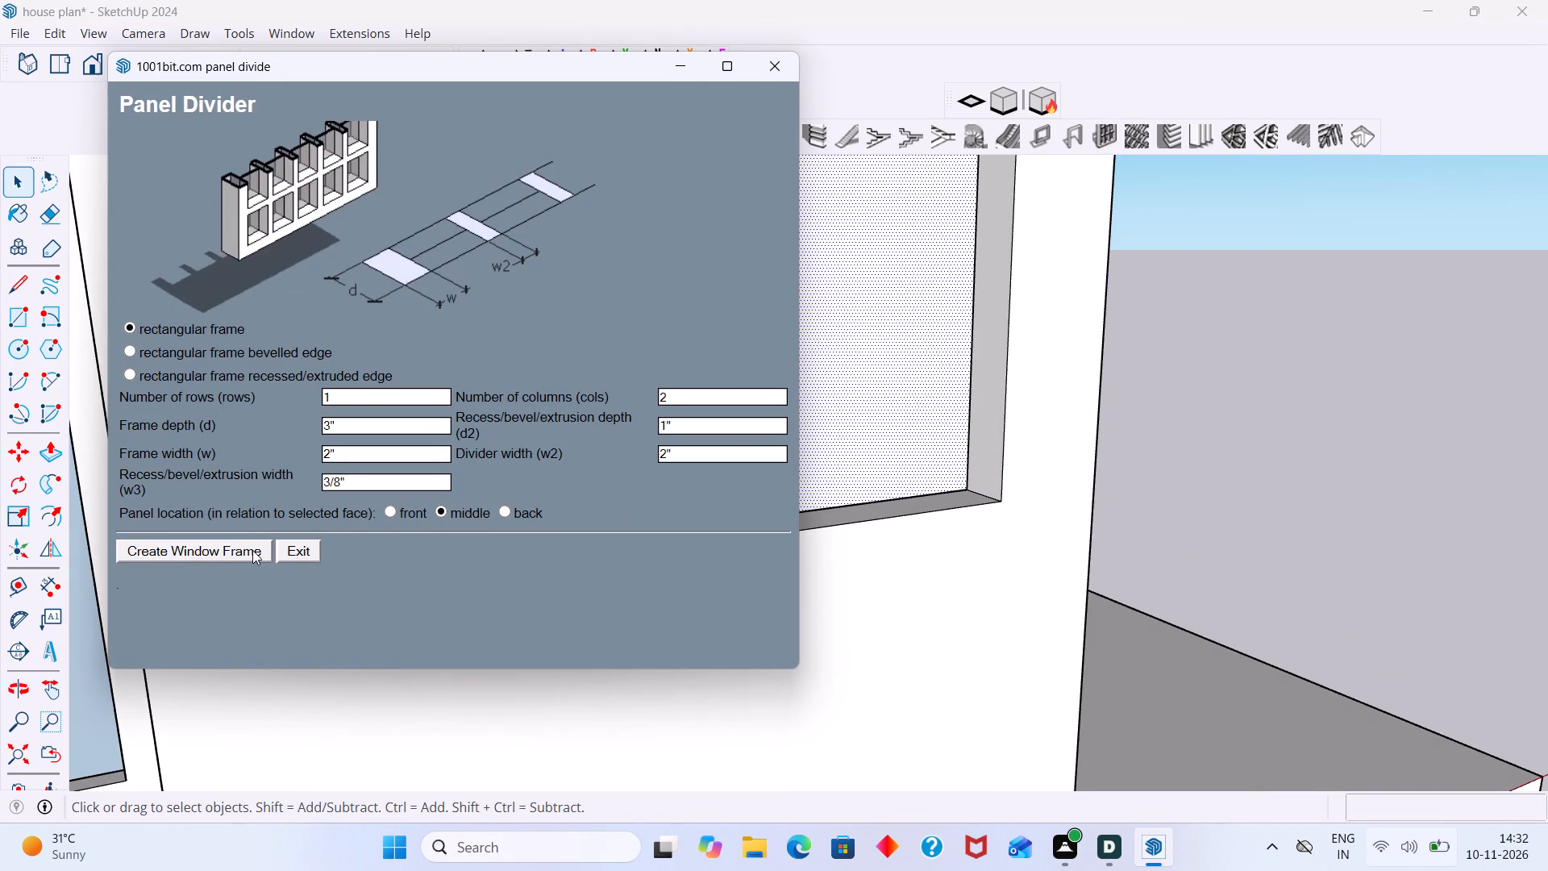
pyautogui.click(252, 552)
pyautogui.scroll(-13, 772, 498)
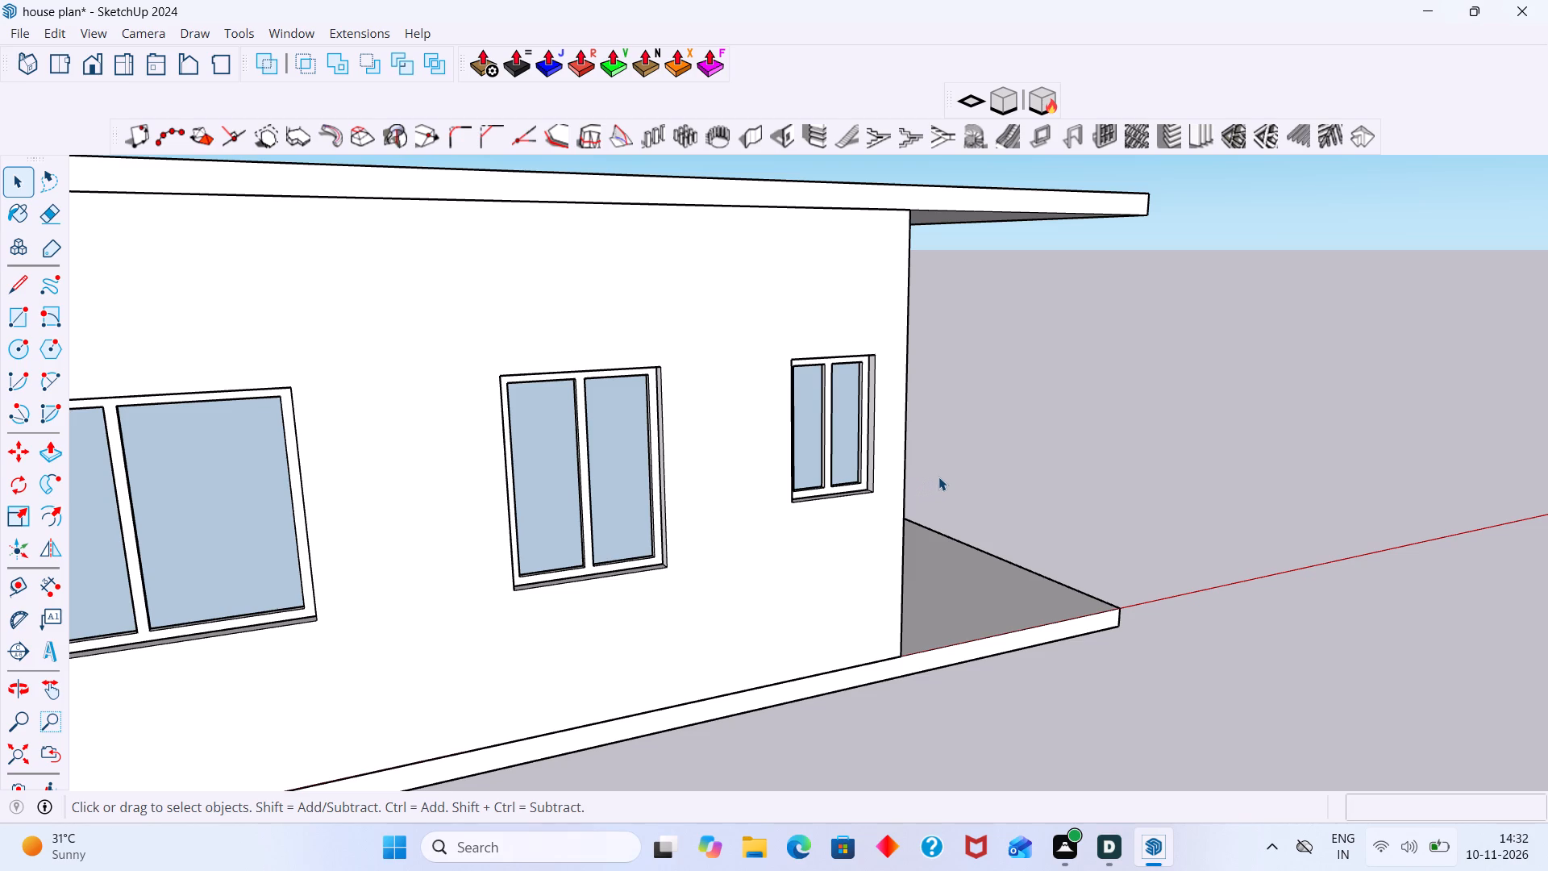
pyautogui.scroll(-6, 967, 486)
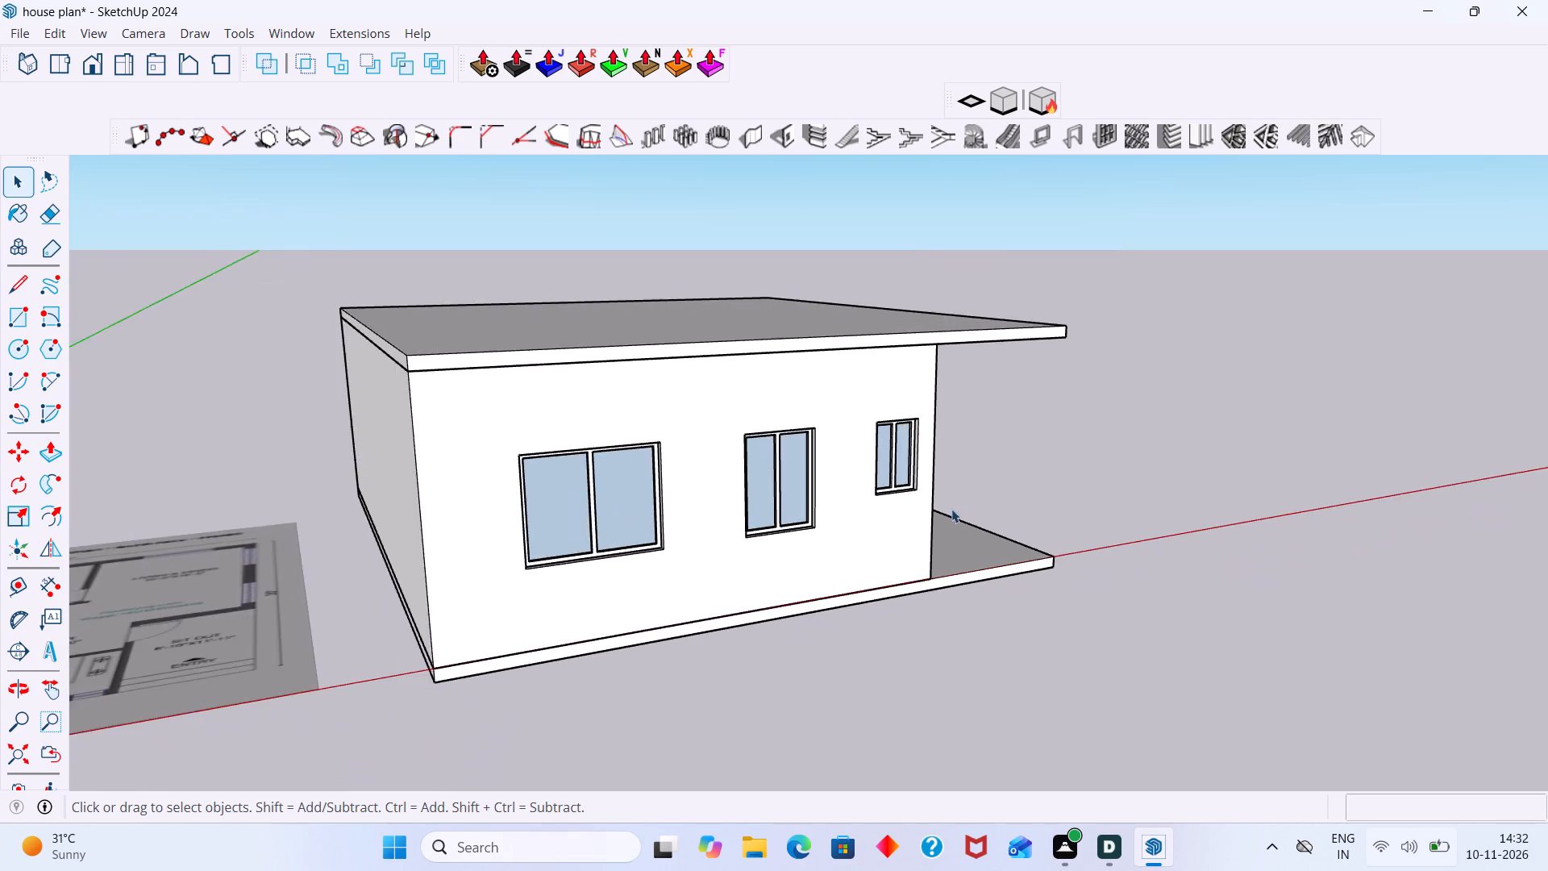
# Draw a 5' by 4' rectangle filling the porch-side wall's window opening nearest the porch, midway through the wall thickness.
pyautogui.moveTo(951, 509); pyautogui.dragTo(311, 516, button='middle')
pyautogui.scroll(5, 1167, 461)
pyautogui.moveTo(1012, 464); pyautogui.dragTo(603, 455, button='middle')
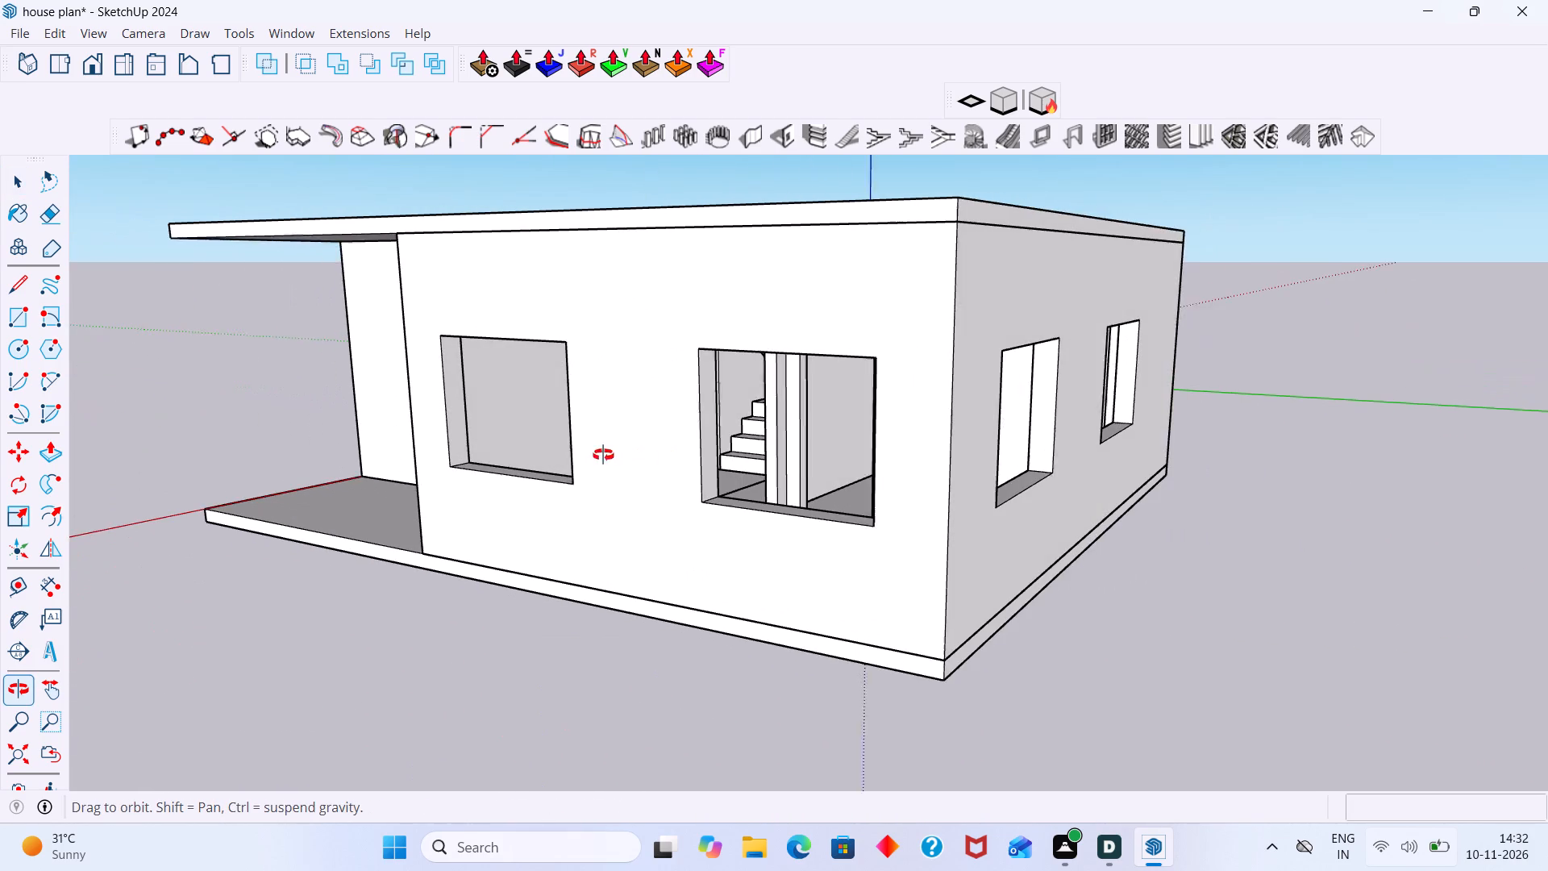
pyautogui.moveTo(603, 455); pyautogui.dragTo(597, 455, button='middle')
pyautogui.press('r')
pyautogui.scroll(3, 513, 372)
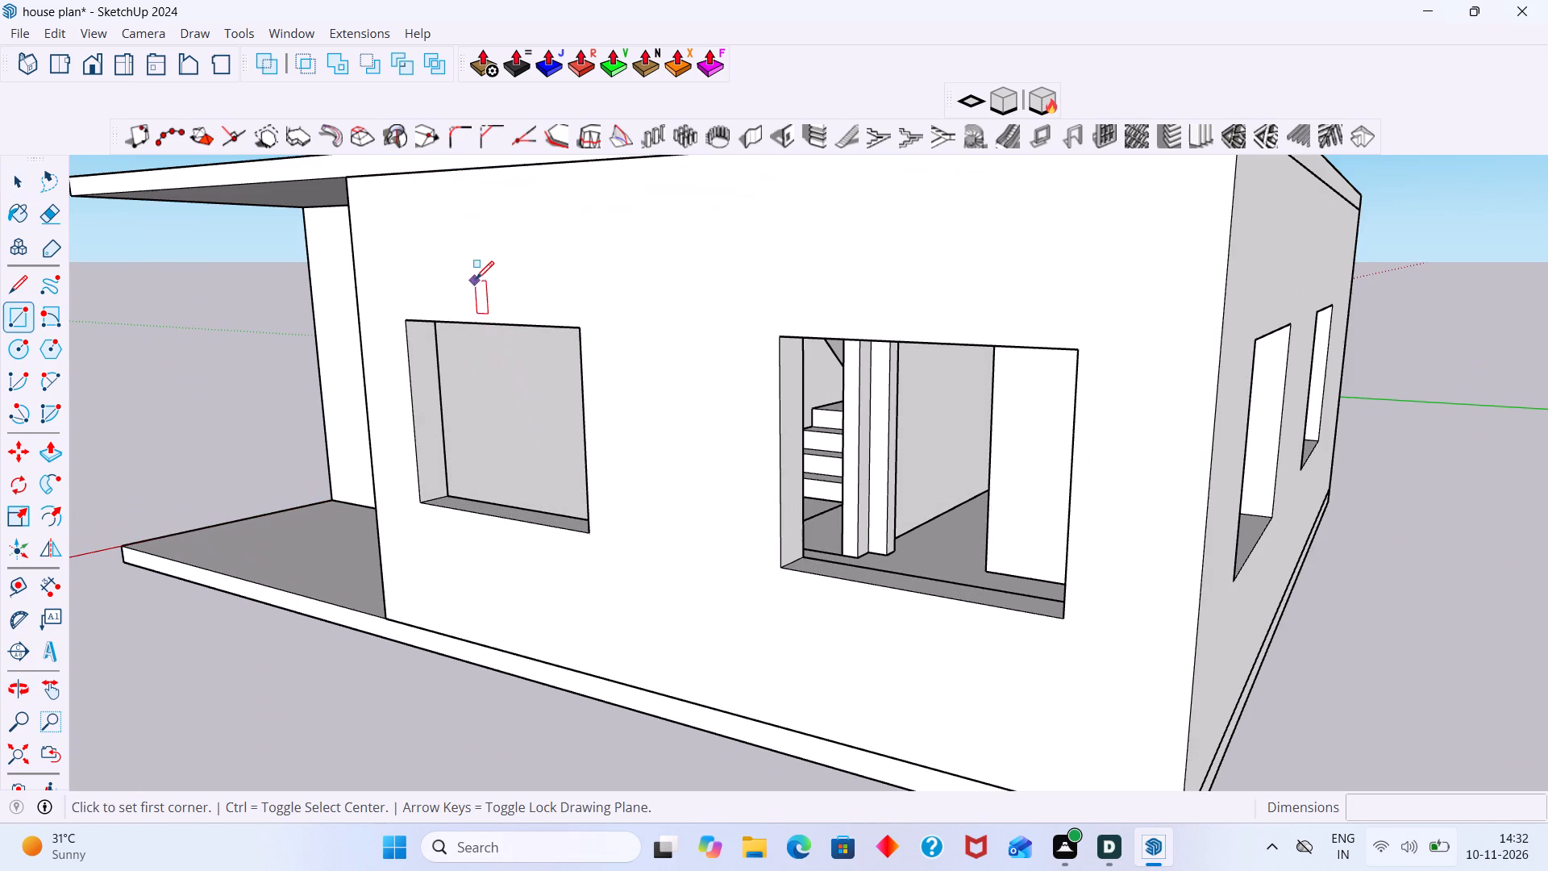
pyautogui.middleClick(476, 279)
pyautogui.scroll(-1, 481, 376)
pyautogui.moveTo(479, 419); pyautogui.dragTo(499, 311, button='middle')
pyautogui.scroll(2, 470, 235)
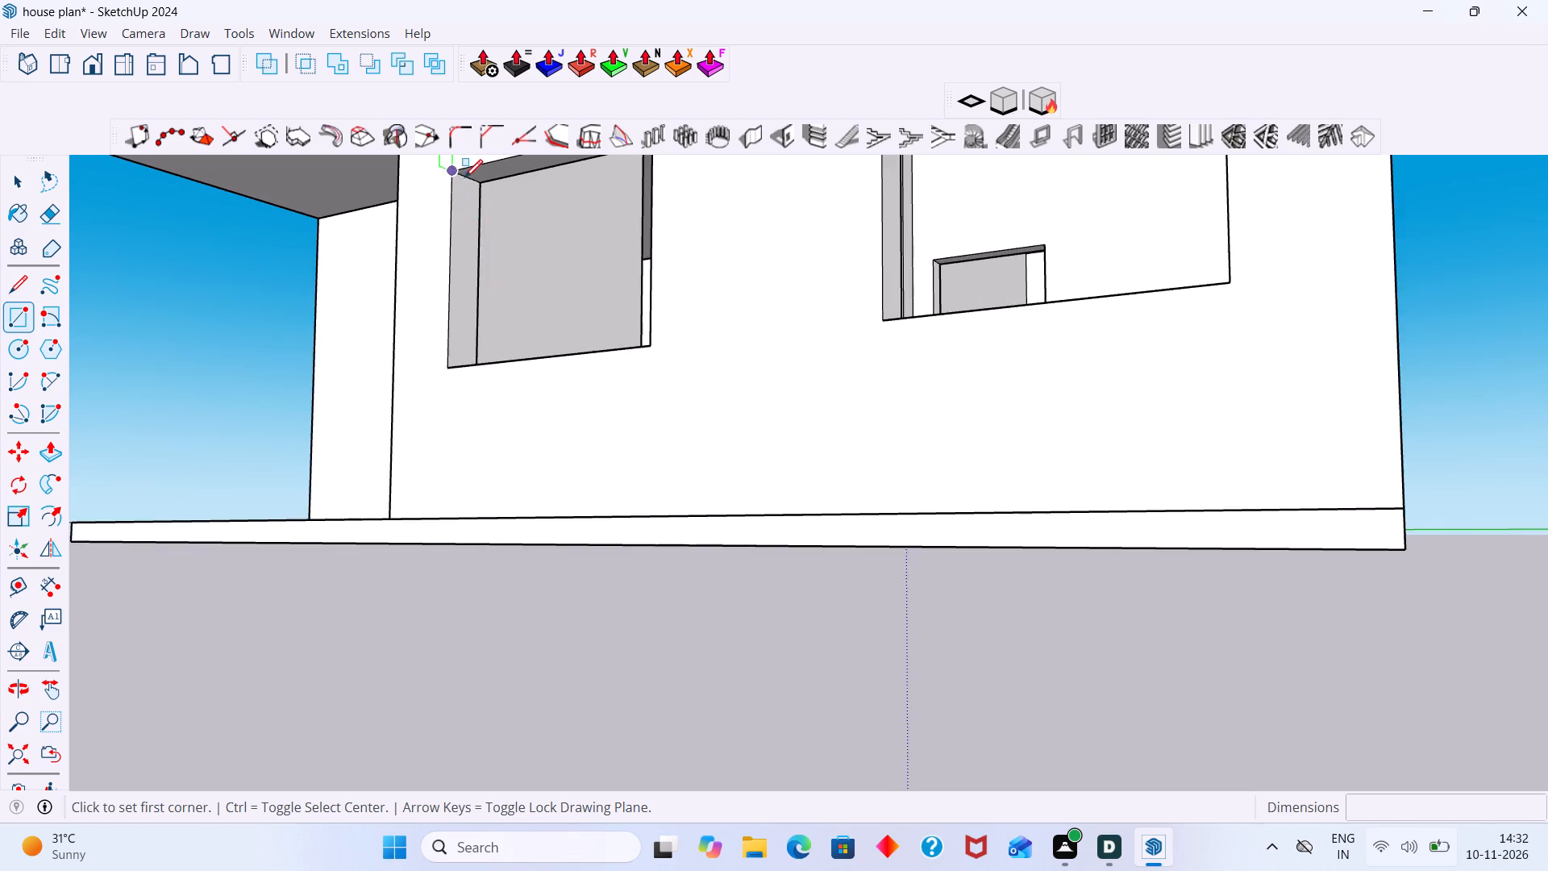
pyautogui.scroll(4, 464, 177)
pyautogui.click(469, 178)
pyautogui.scroll(-2, 601, 399)
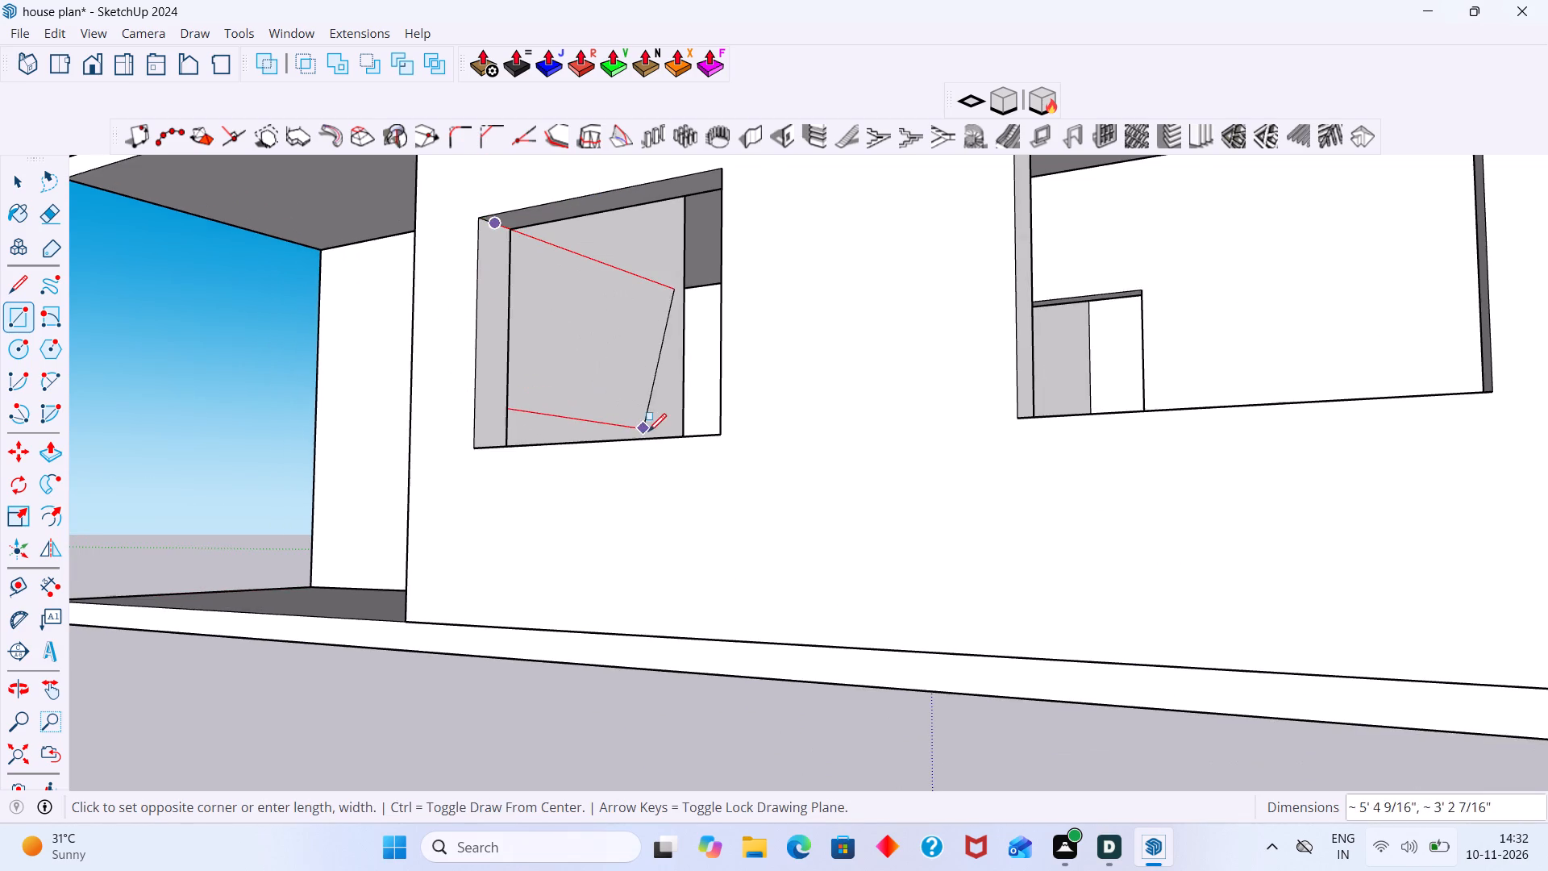
pyautogui.moveTo(660, 432); pyautogui.dragTo(741, 465, button='middle')
pyautogui.moveTo(935, 519); pyautogui.dragTo(1081, 569, button='middle')
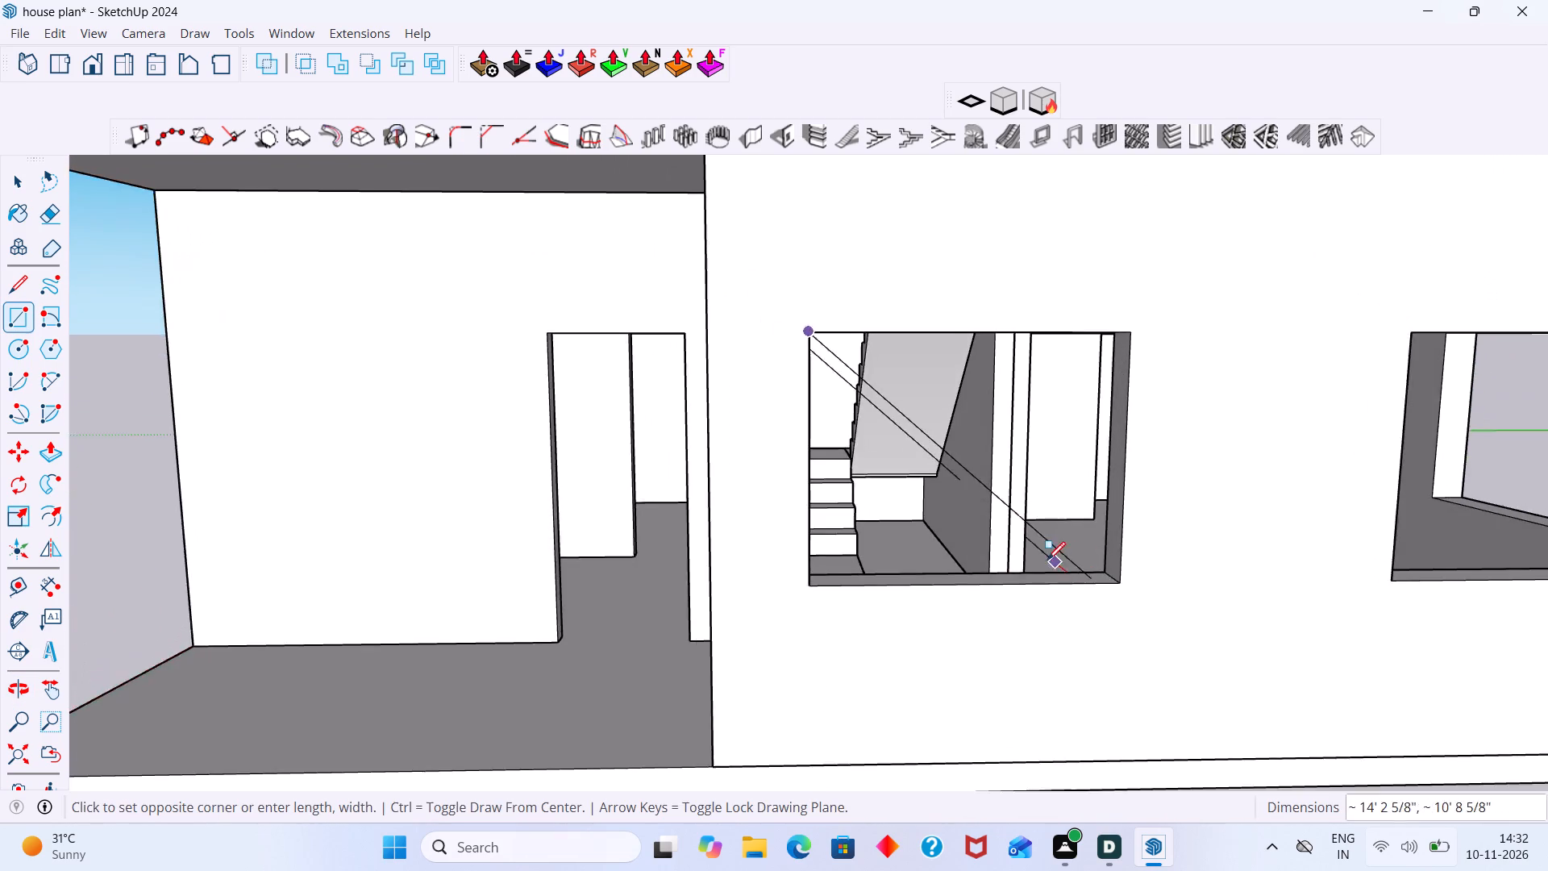
pyautogui.scroll(8, 1047, 560)
pyautogui.click(1146, 616)
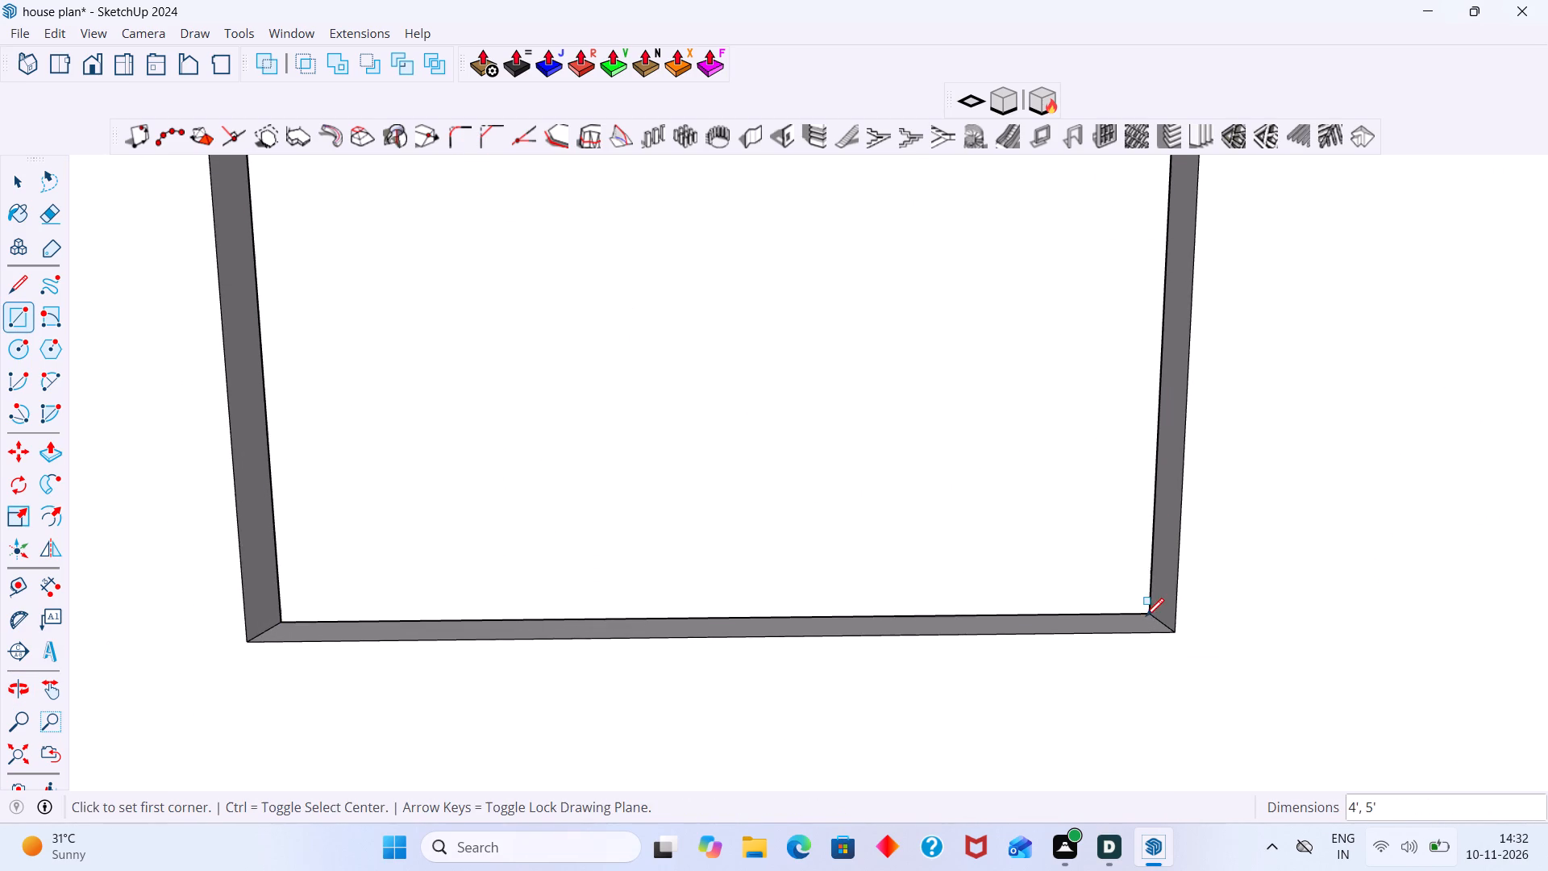
# Create a Panel Divider window frame on the new face nearest the porch, keeping the 1-row, 2-column settings.
pyautogui.click(1105, 146)
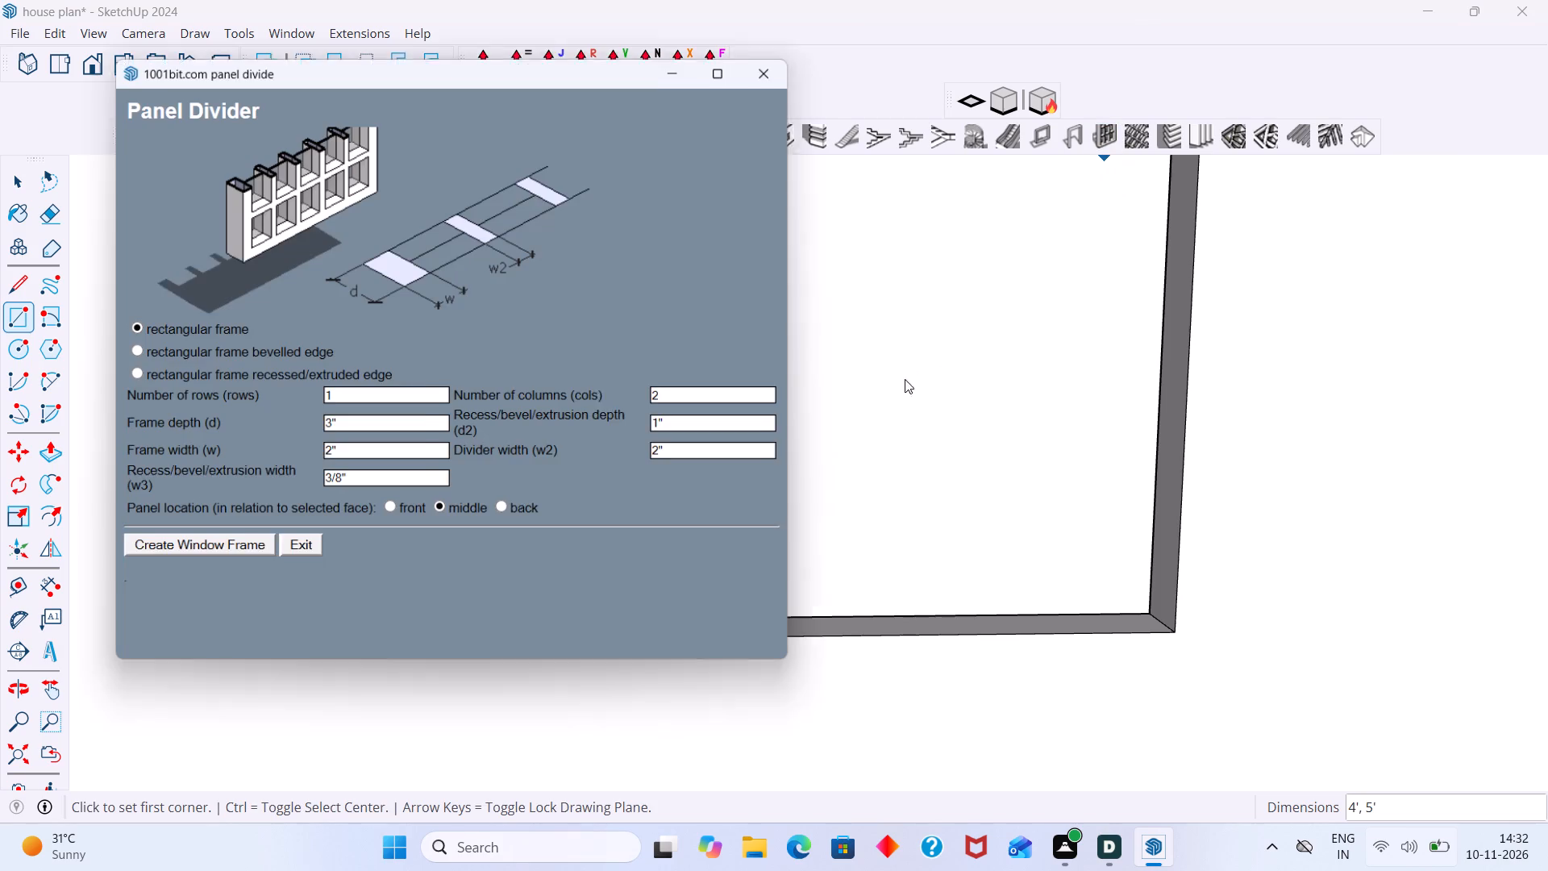
pyautogui.click(221, 552)
pyautogui.click(772, 490)
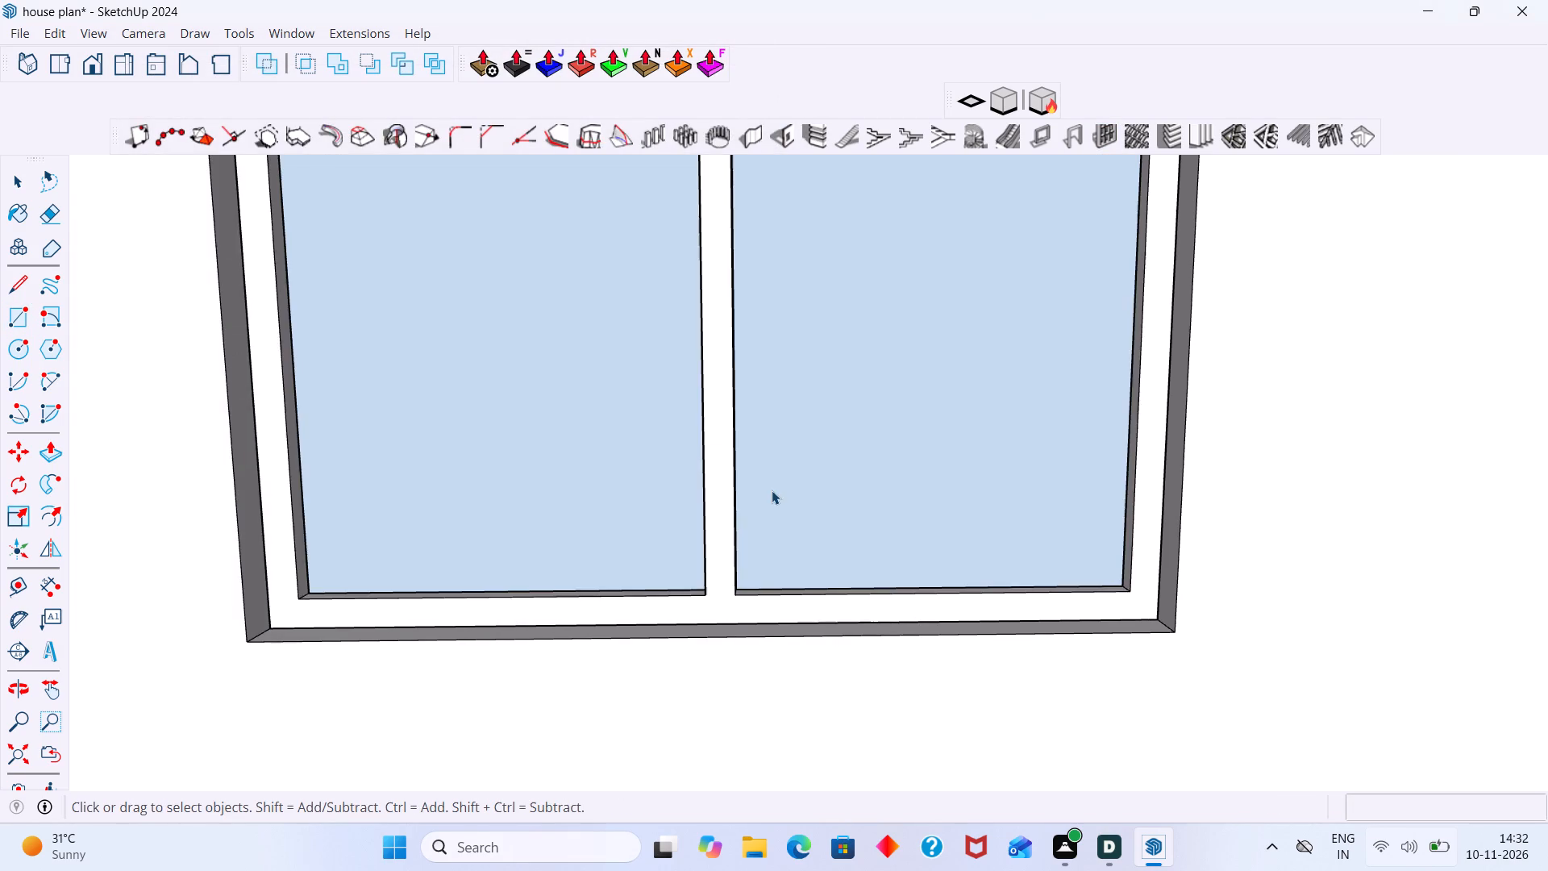
# Draw a rectangle filling the porch-side wall's other window opening, between opposite corner midpoints of the wall thickness.
pyautogui.scroll(-14, 756, 480)
pyautogui.moveTo(969, 473); pyautogui.dragTo(861, 463, button='middle')
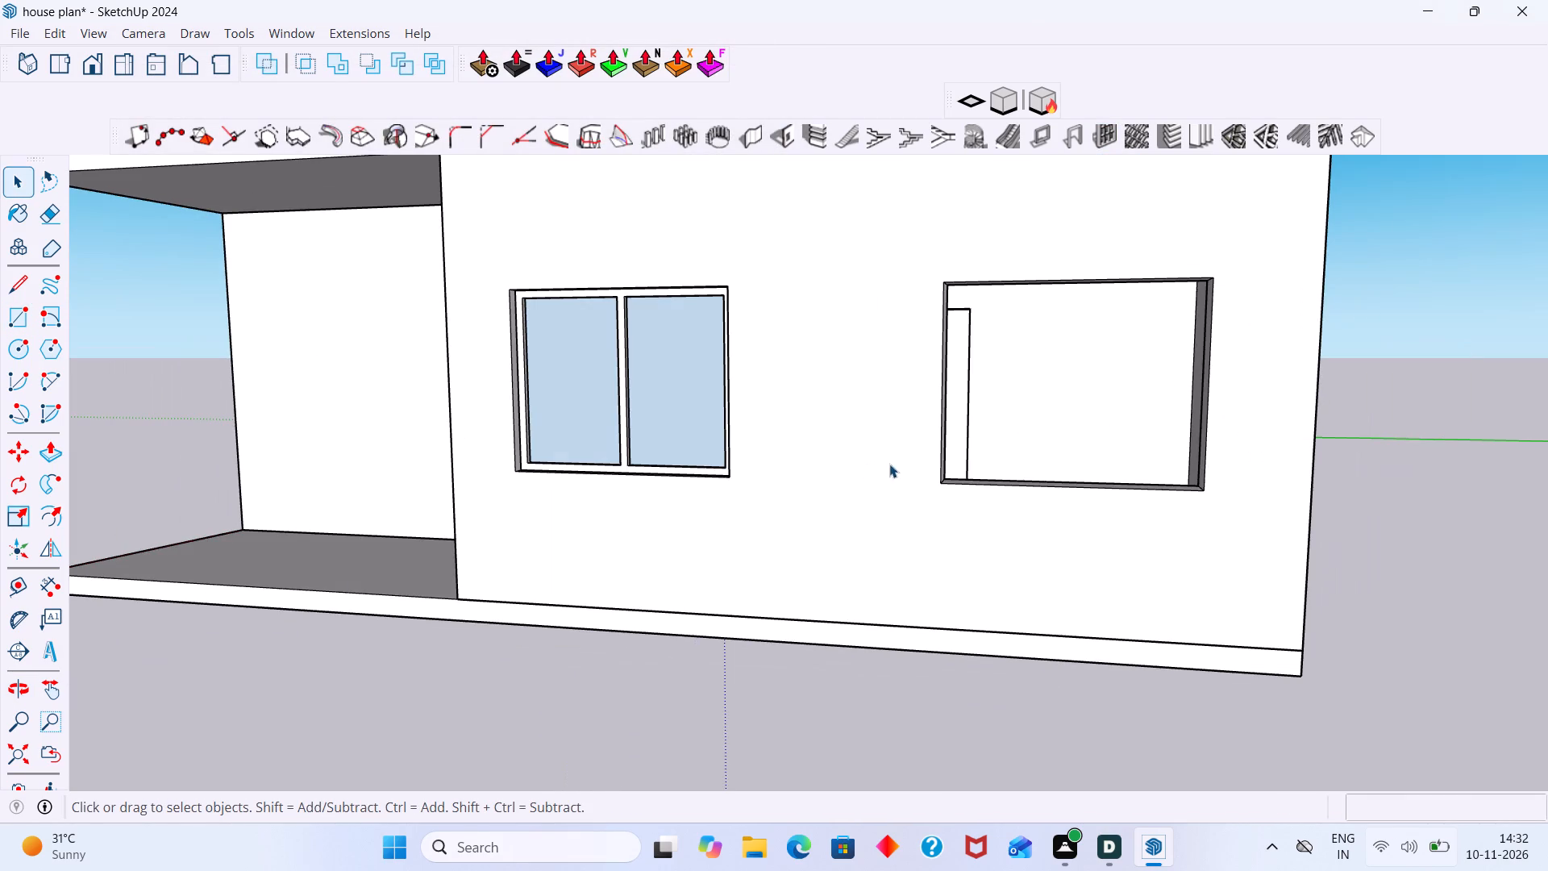
pyautogui.press('space')
pyautogui.scroll(-2, 957, 457)
pyautogui.moveTo(972, 453); pyautogui.dragTo(670, 431, button='middle')
pyautogui.moveTo(623, 401); pyautogui.dragTo(544, 352, button='middle')
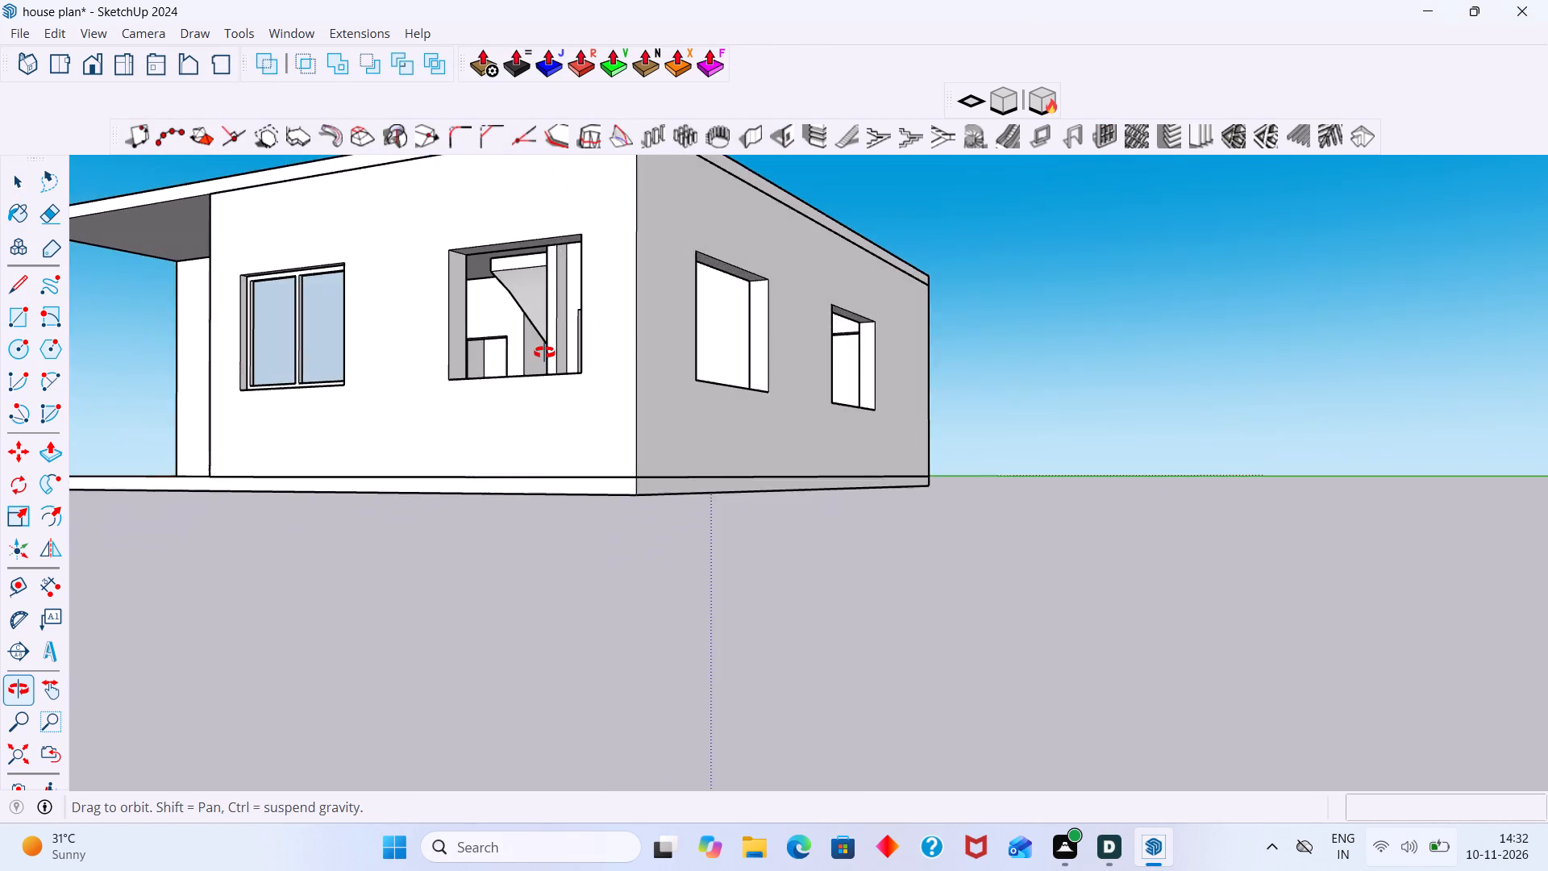
pyautogui.moveTo(544, 352); pyautogui.dragTo(549, 409, button='middle')
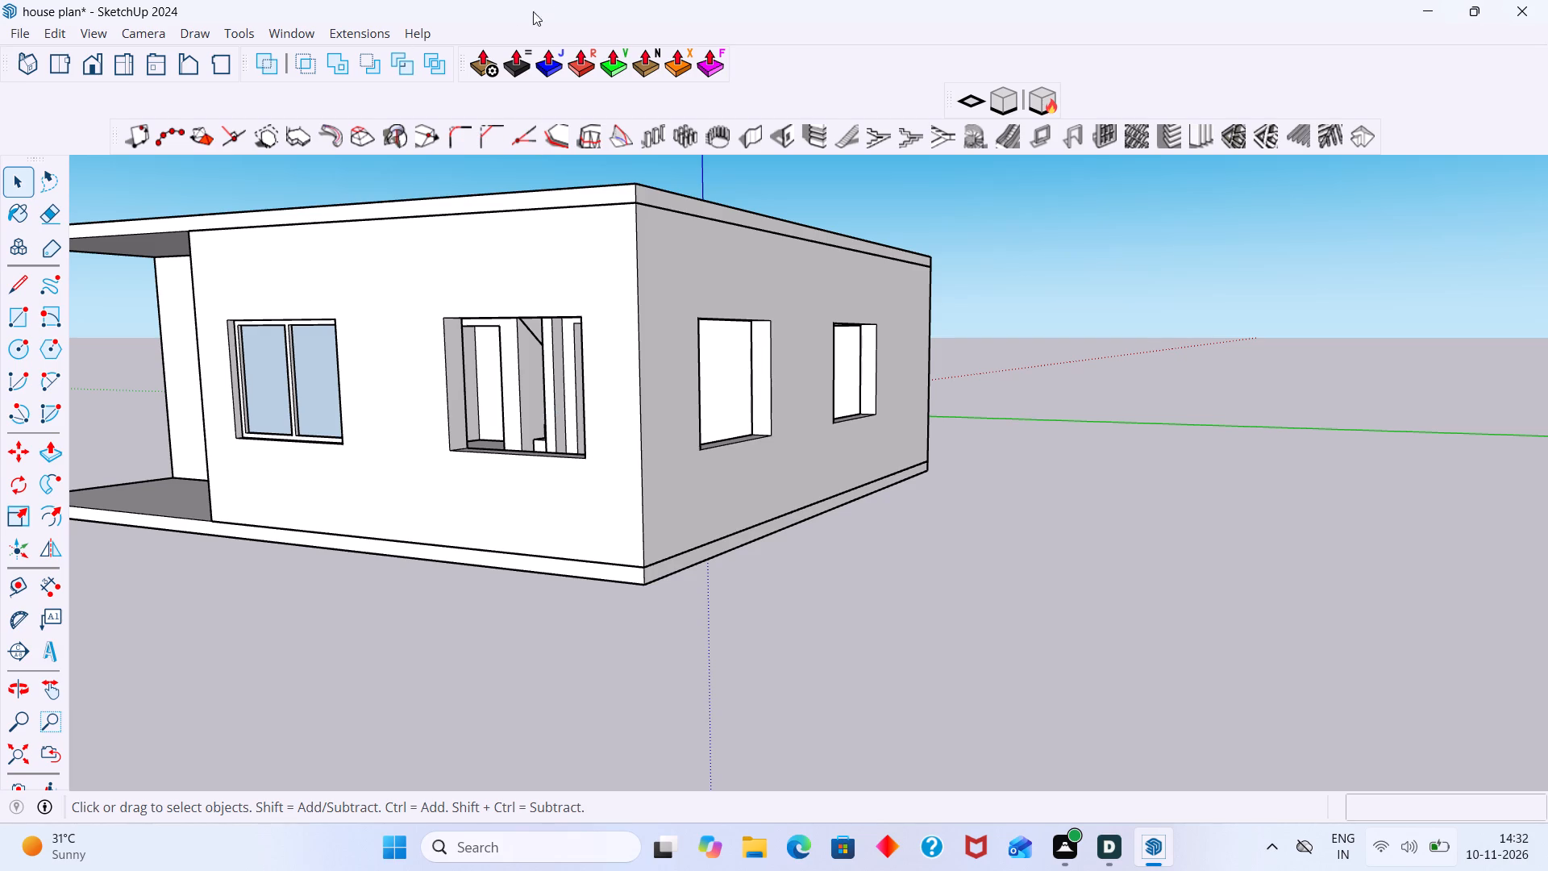
pyautogui.moveTo(551, 370); pyautogui.dragTo(504, 307, button='middle')
pyautogui.scroll(4, 444, 264)
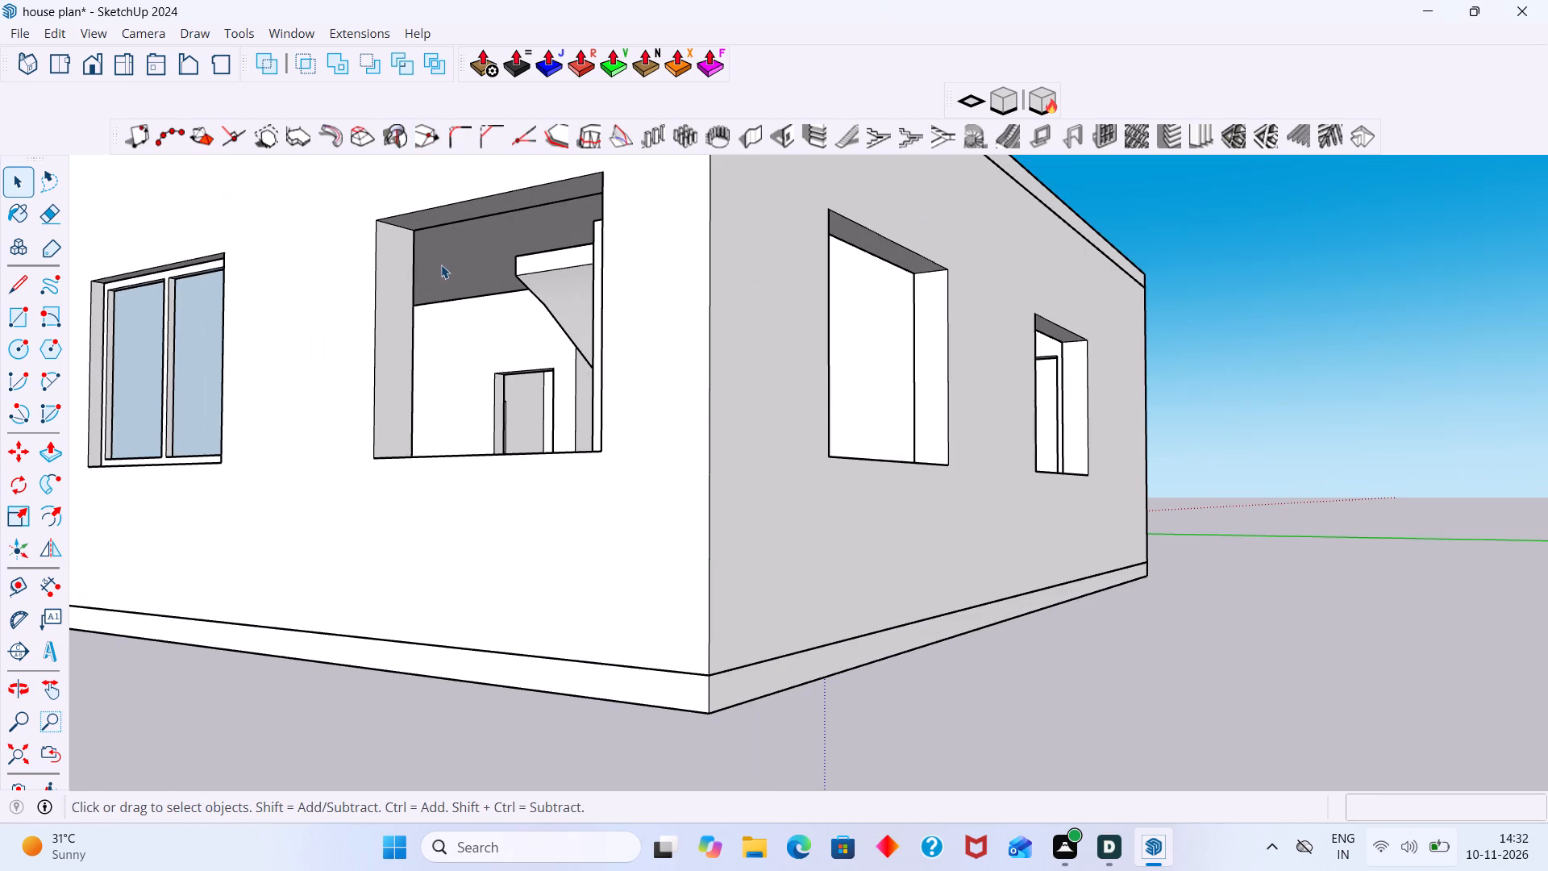
pyautogui.press('r')
pyautogui.scroll(4, 399, 233)
pyautogui.click(400, 224)
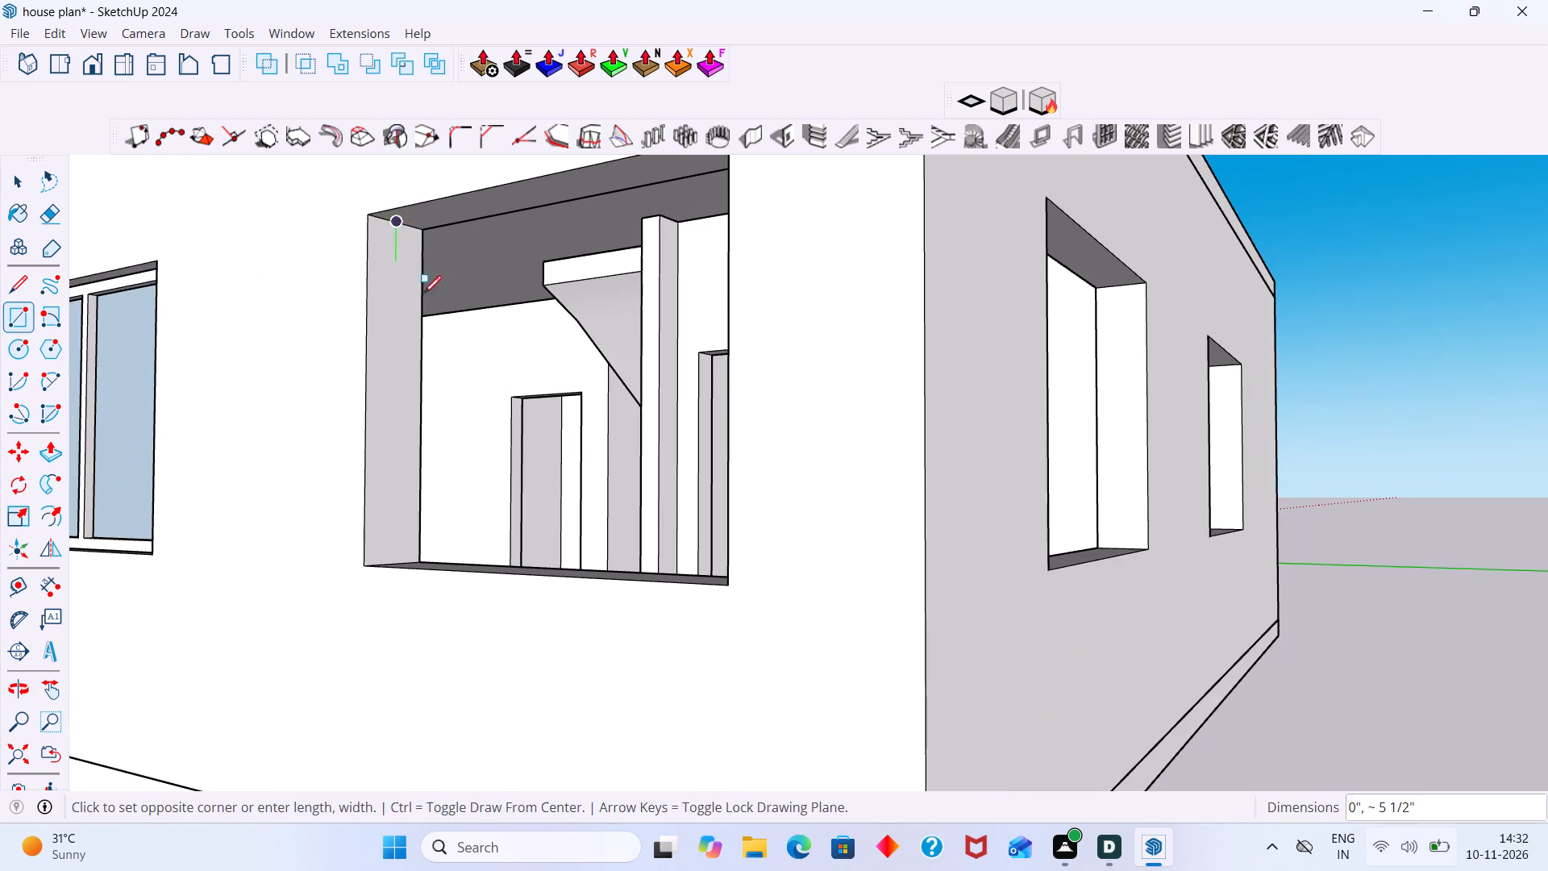
pyautogui.scroll(-3, 454, 398)
pyautogui.scroll(-3, 417, 339)
pyautogui.moveTo(498, 431); pyautogui.dragTo(727, 455, button='middle')
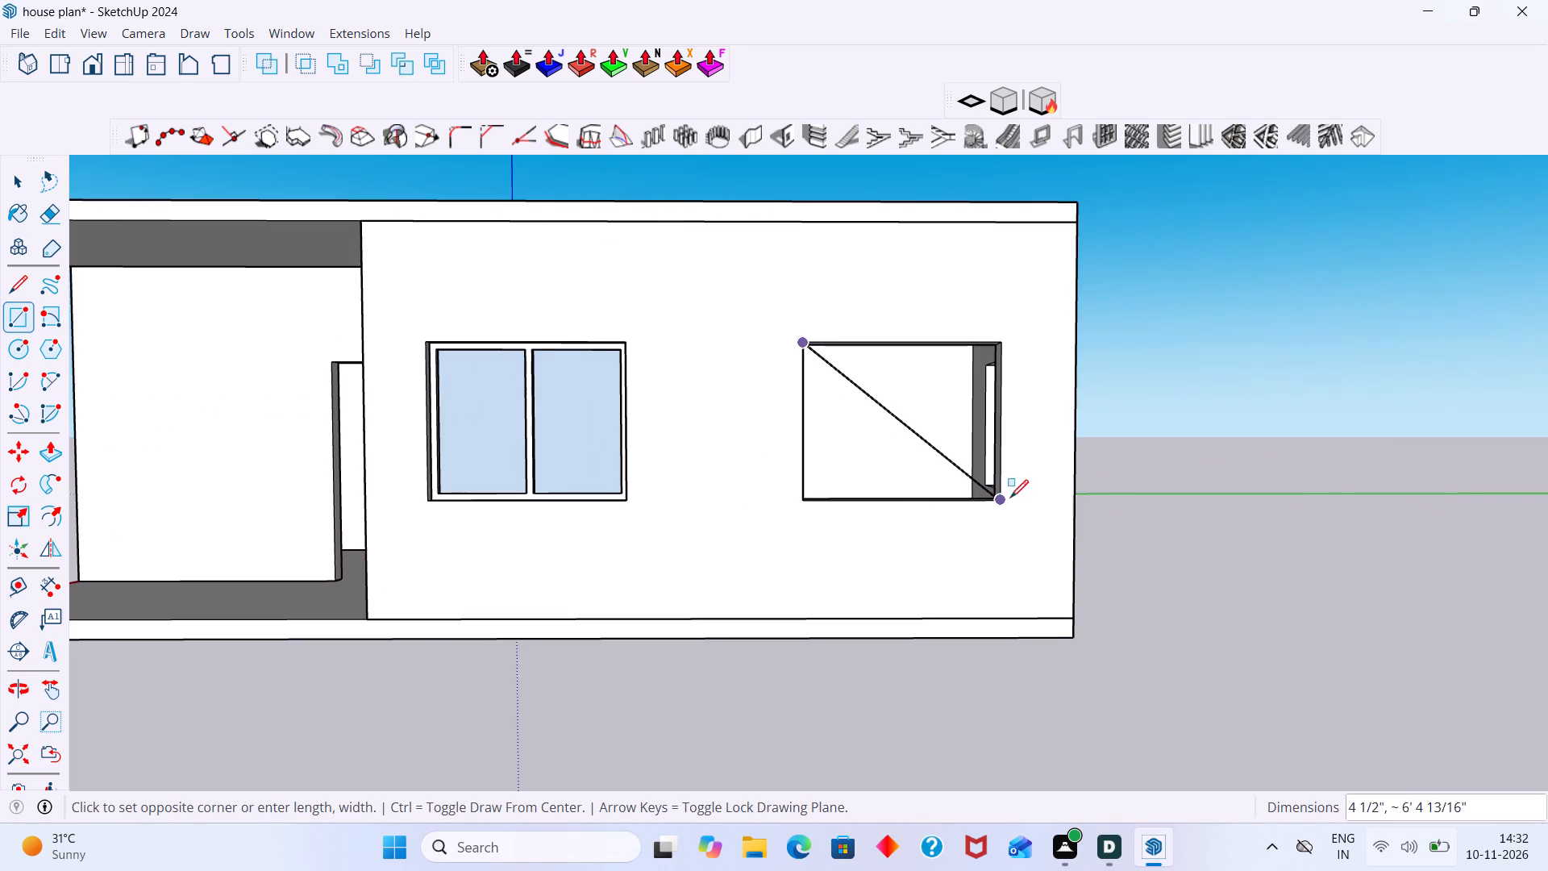
pyautogui.moveTo(1011, 498); pyautogui.dragTo(1064, 581, button='middle')
pyautogui.scroll(13, 1052, 589)
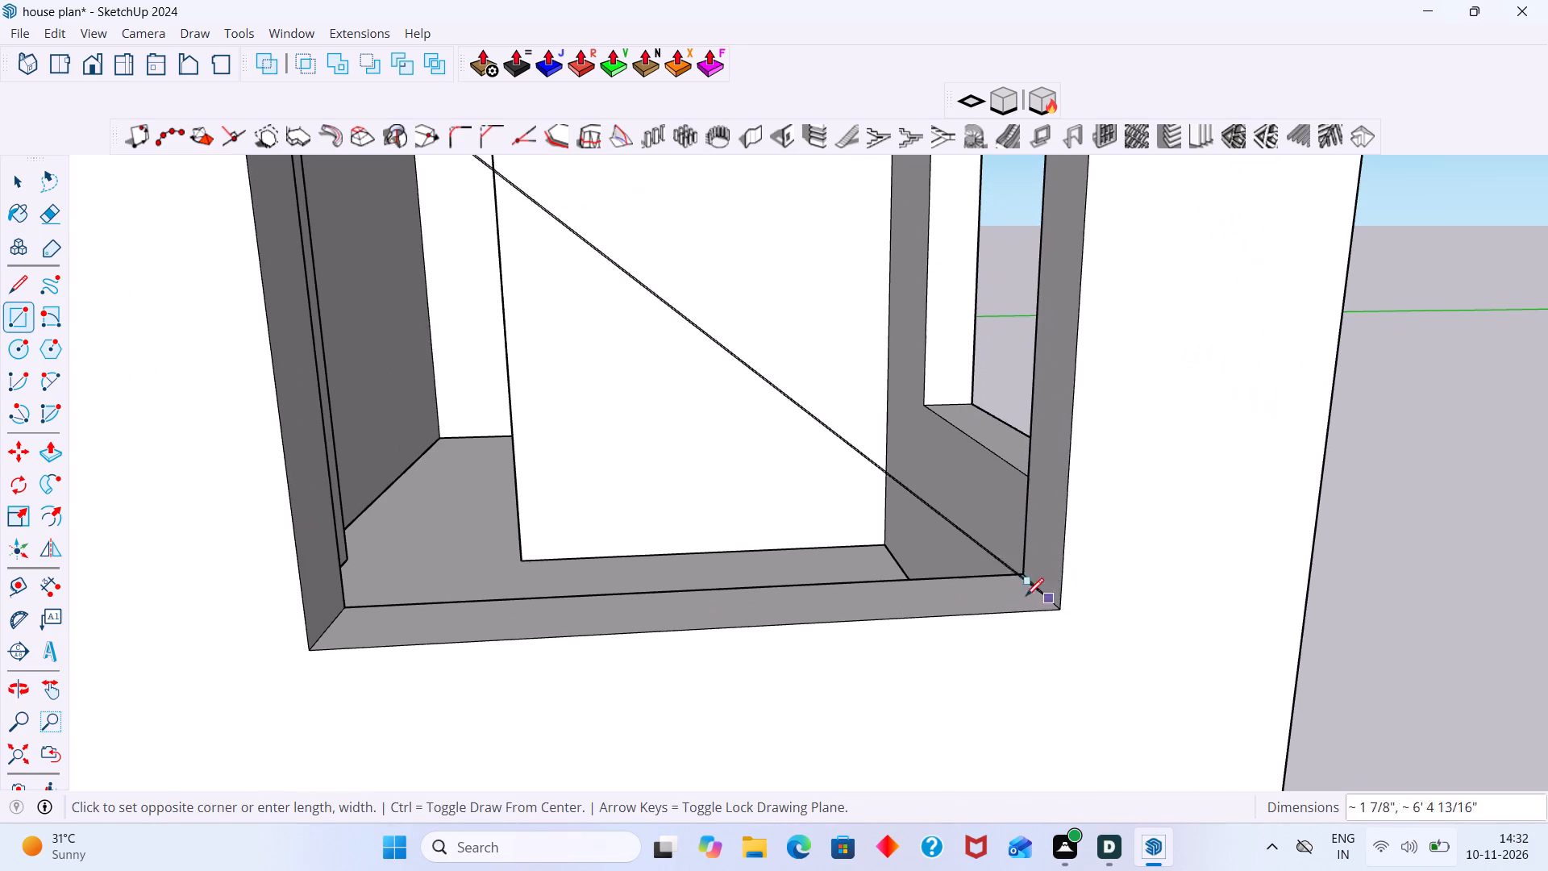
pyautogui.click(1042, 583)
# Create a Panel Divider window frame on the porch-side wall's second window face, keeping the existing settings.
pyautogui.scroll(-6, 1034, 576)
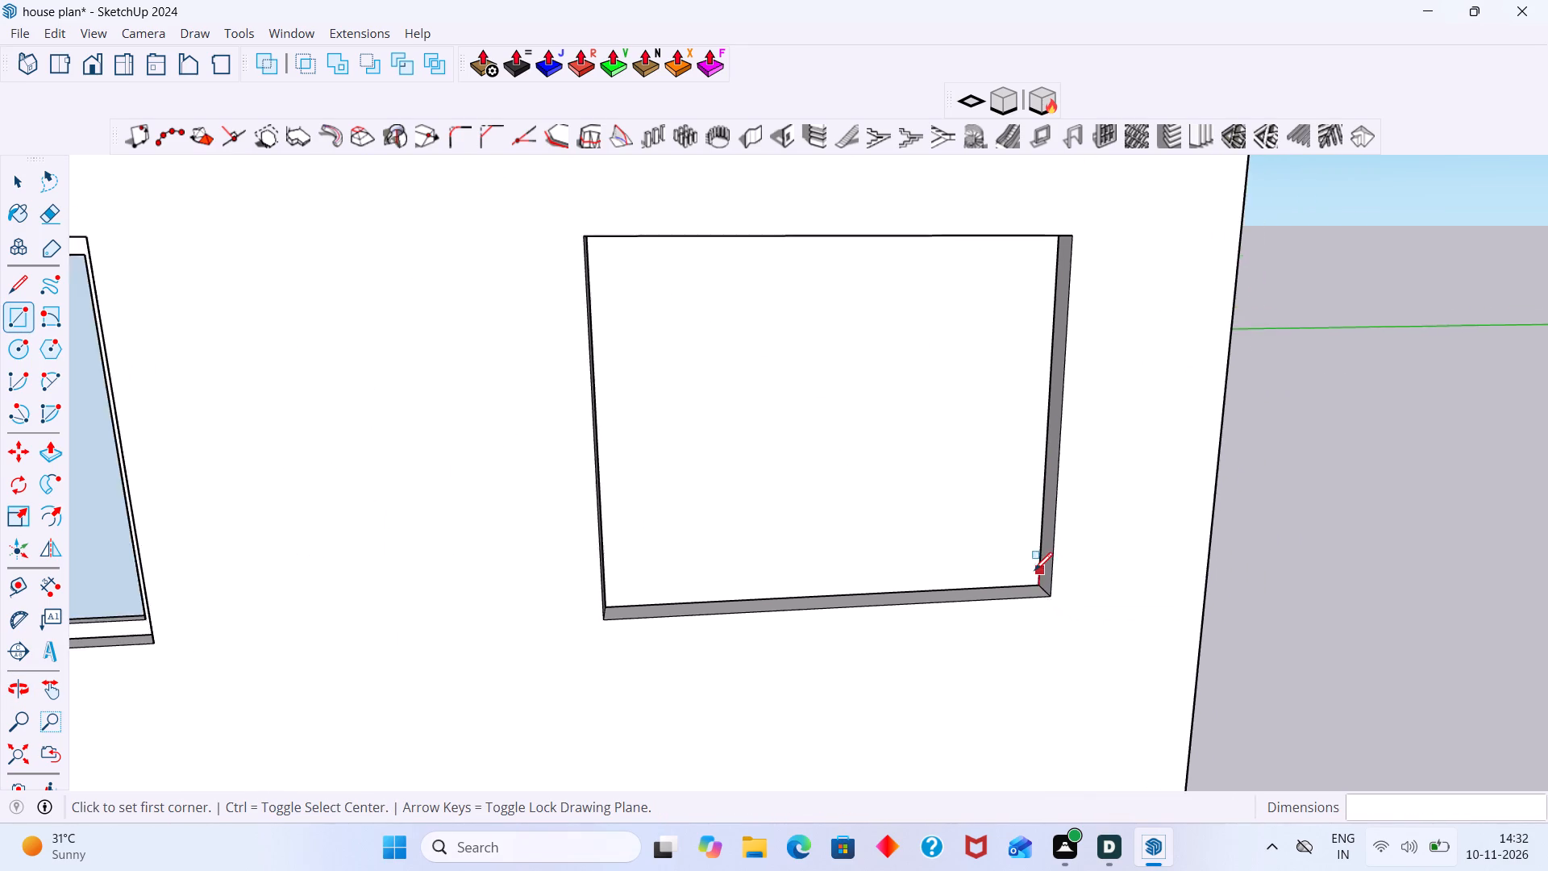
pyautogui.scroll(-5, 1034, 570)
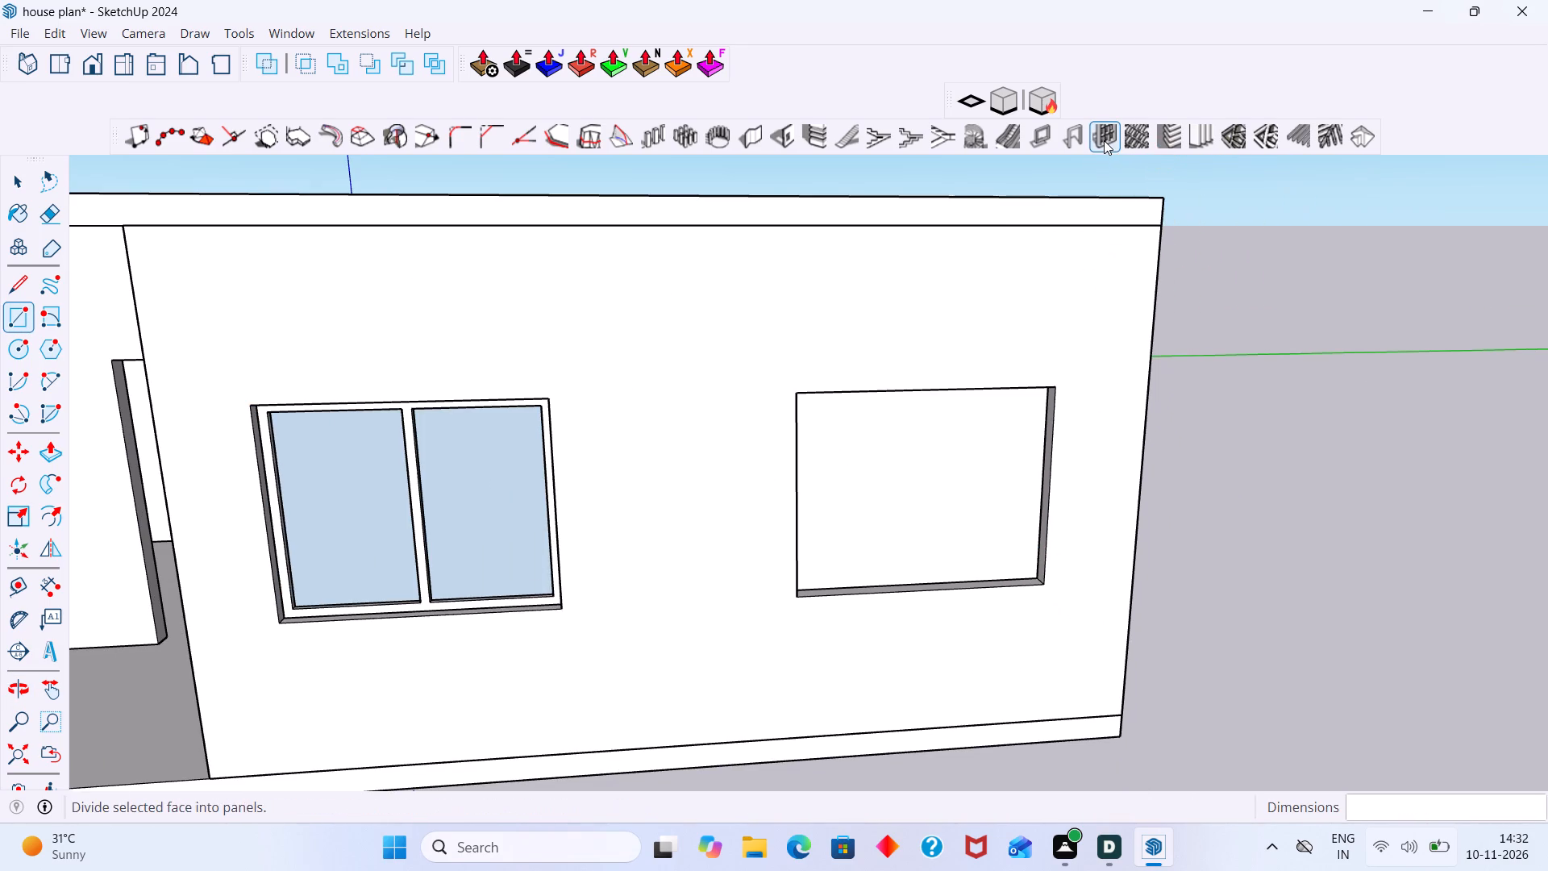
pyautogui.click(1104, 140)
pyautogui.click(223, 548)
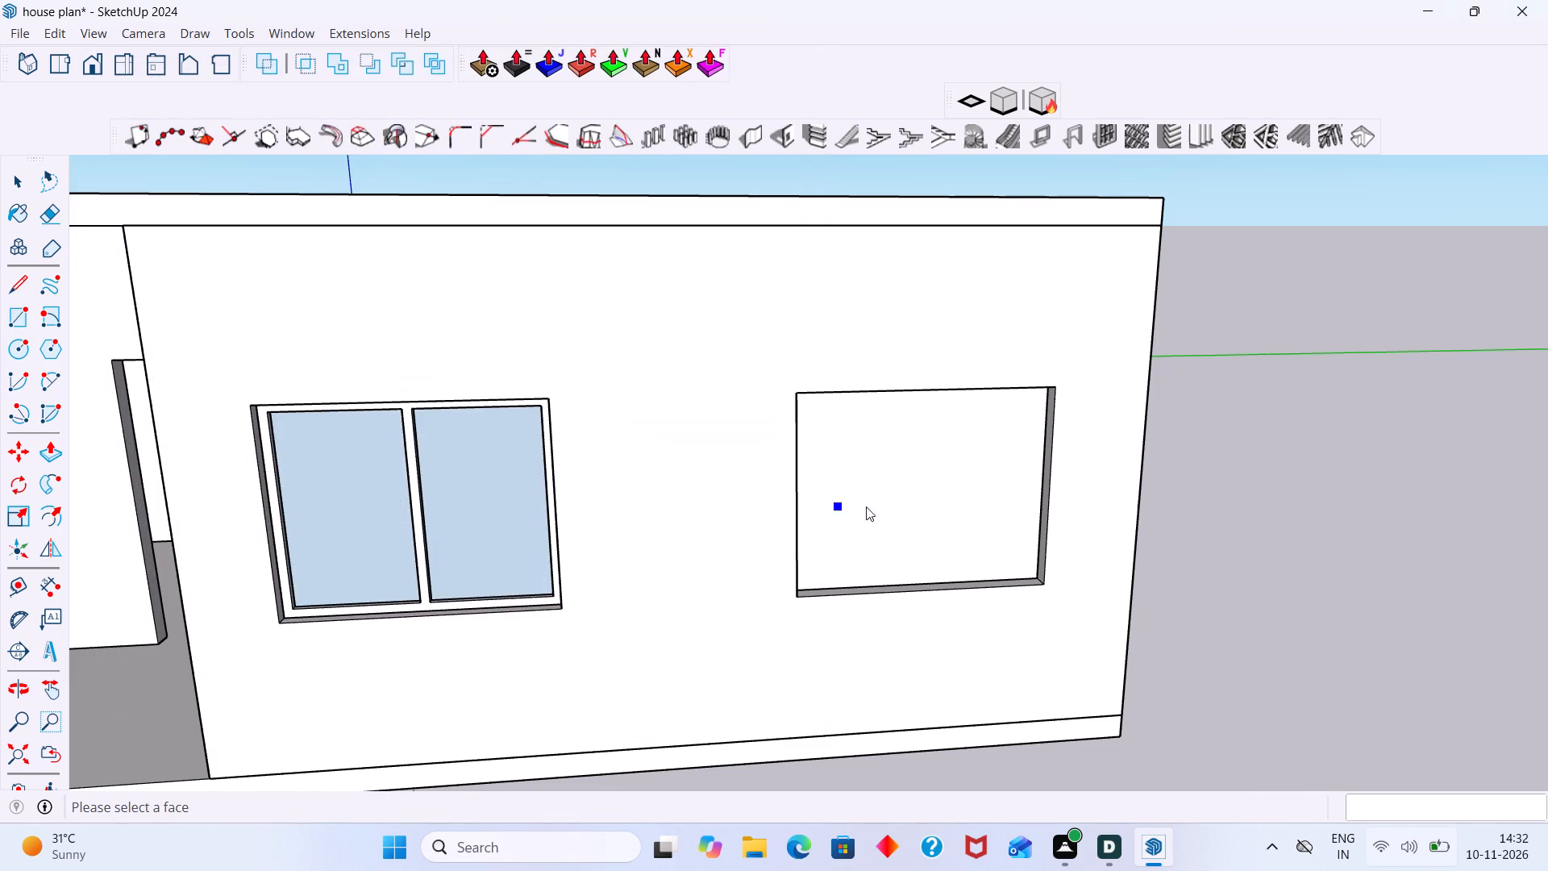
pyautogui.click(894, 502)
# Draw a 5' by 4' rectangle filling the rear wall's window opening nearest the porch-side wall, midway through the wall thickness.
pyautogui.scroll(-4, 1111, 458)
pyautogui.moveTo(1122, 470); pyautogui.dragTo(460, 510, button='middle')
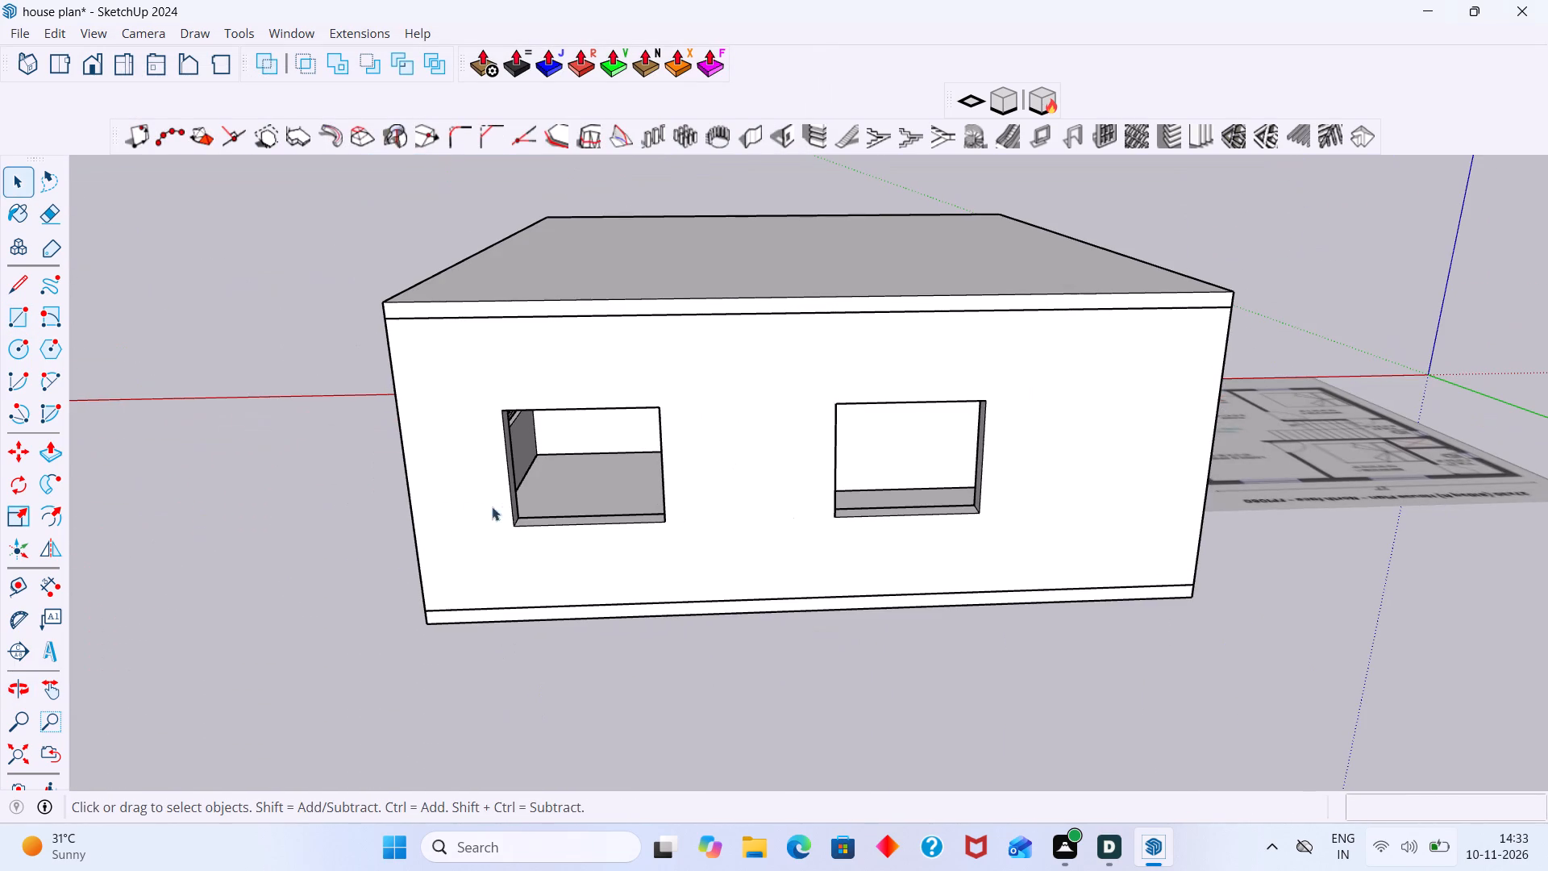
pyautogui.press('space')
pyautogui.moveTo(644, 493); pyautogui.dragTo(597, 414, button='middle')
pyautogui.scroll(-1, 586, 410)
pyautogui.moveTo(530, 407); pyautogui.dragTo(501, 344, button='middle')
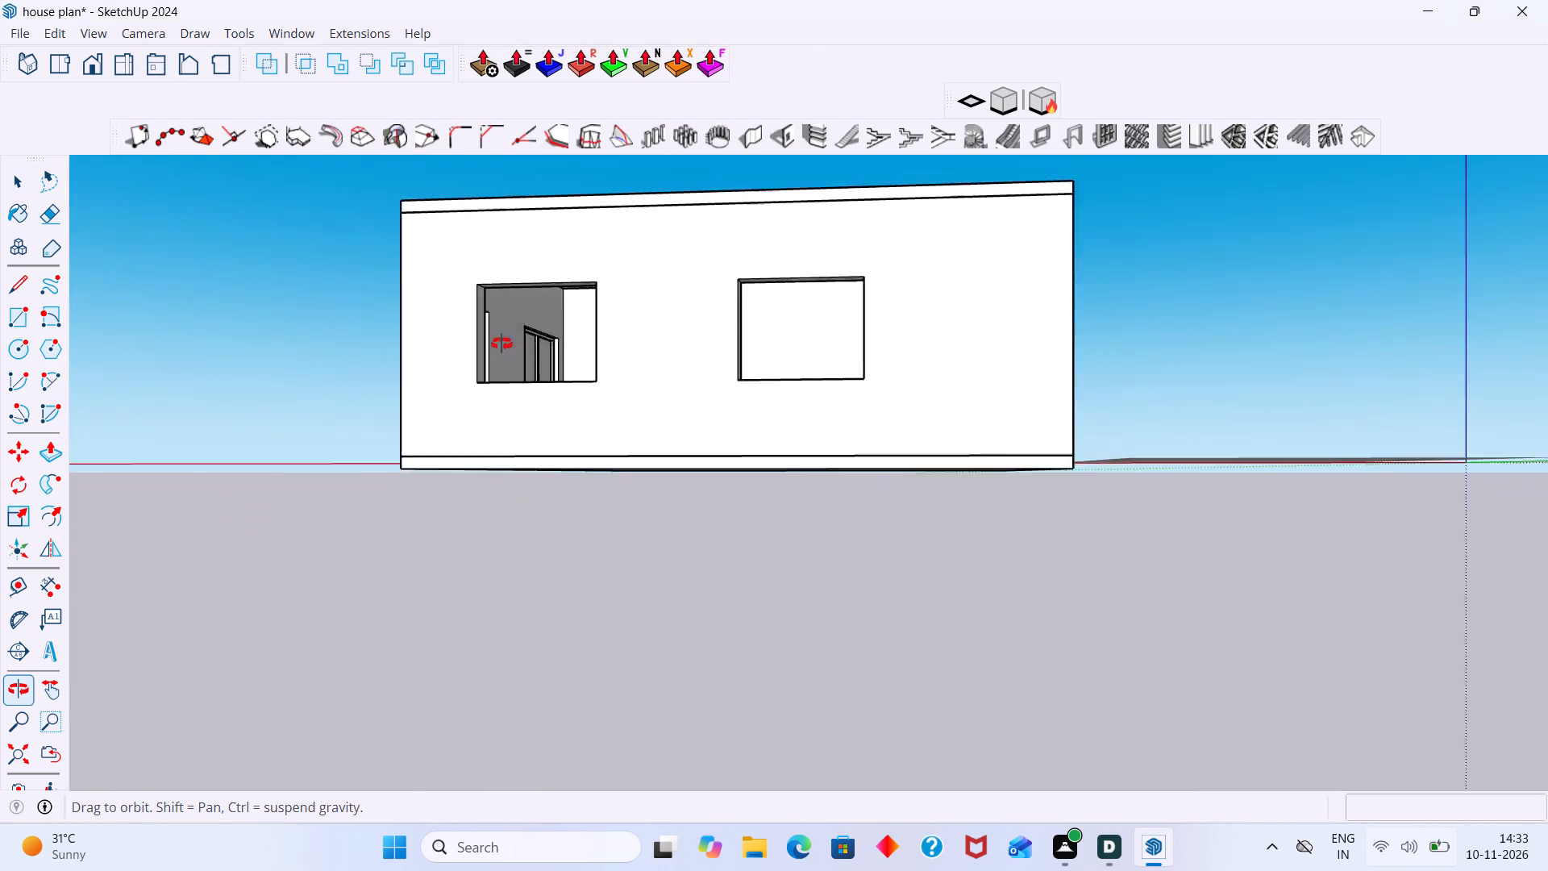
pyautogui.moveTo(501, 344); pyautogui.dragTo(495, 302, button='middle')
pyautogui.press('r')
pyautogui.scroll(7, 465, 256)
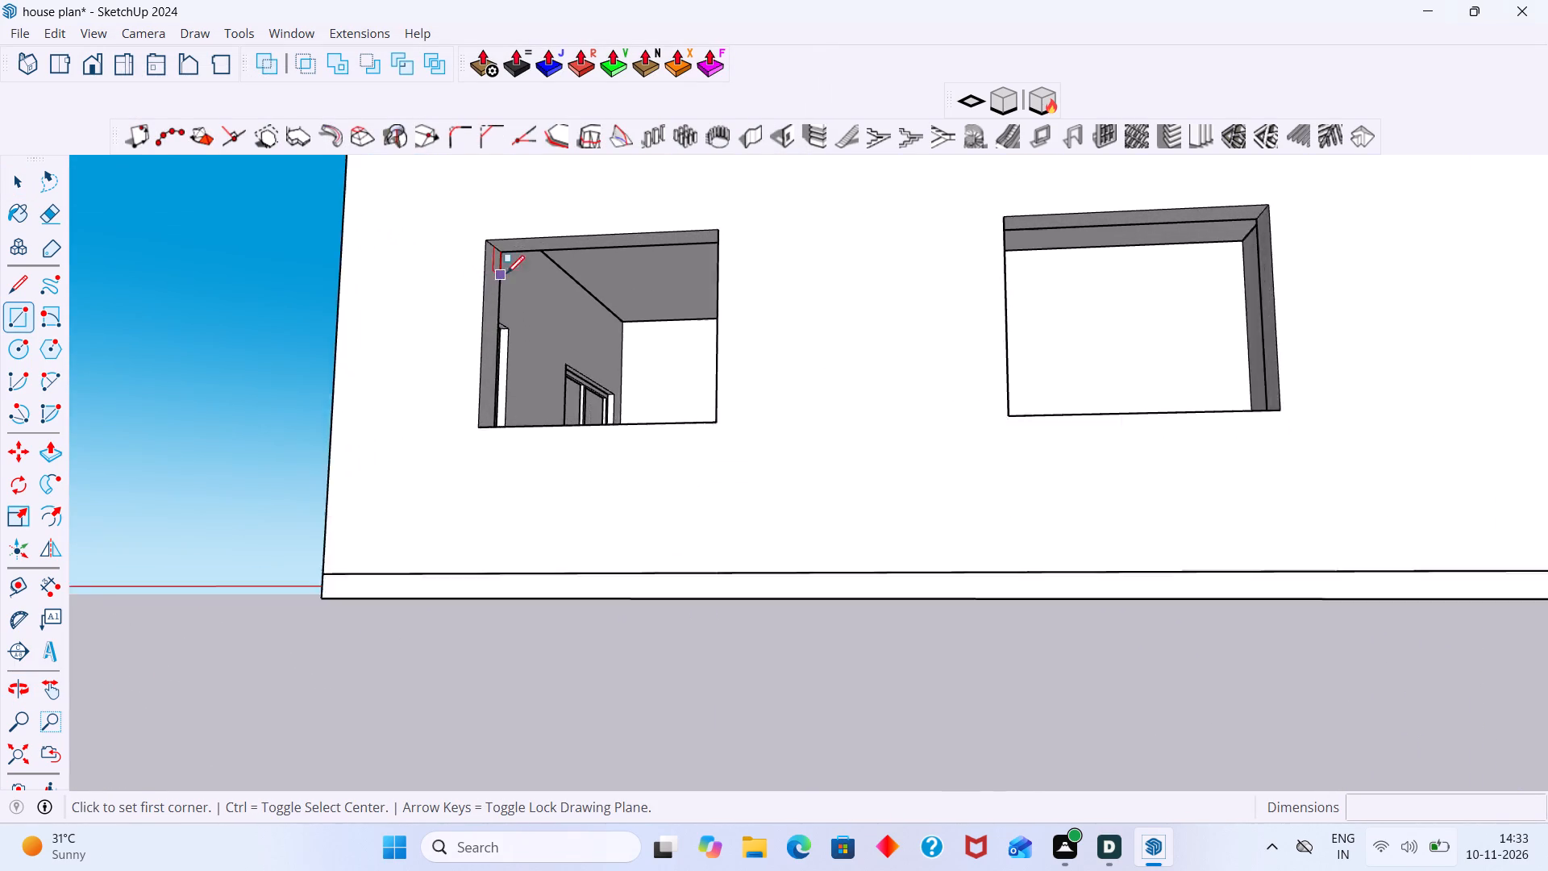
pyautogui.scroll(4, 506, 273)
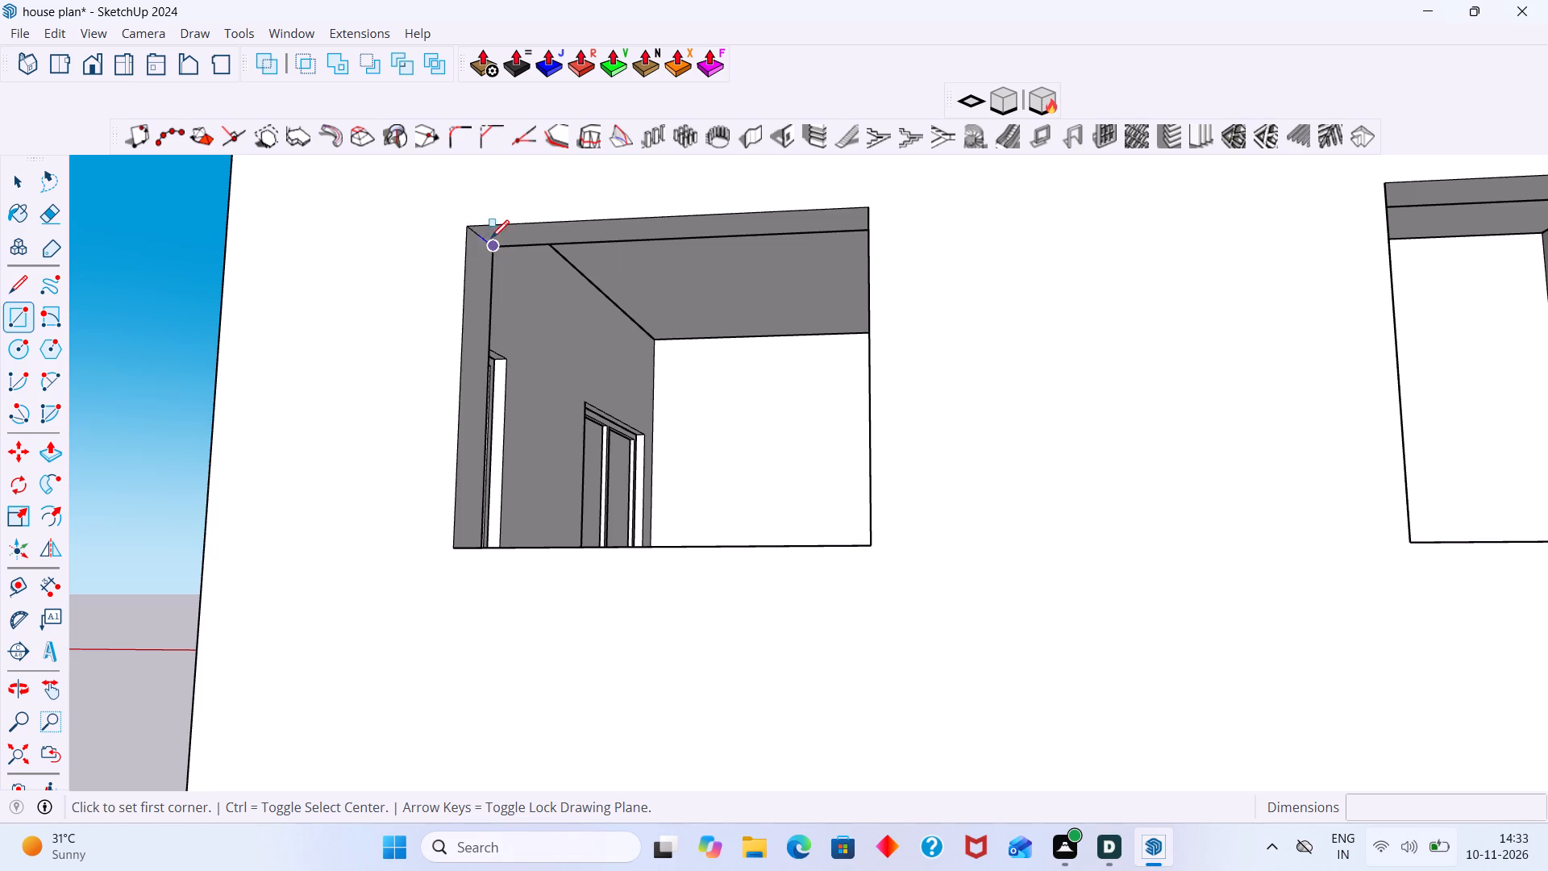
pyautogui.click(478, 240)
pyautogui.scroll(-5, 536, 368)
pyautogui.moveTo(610, 440); pyautogui.dragTo(698, 499, button='middle')
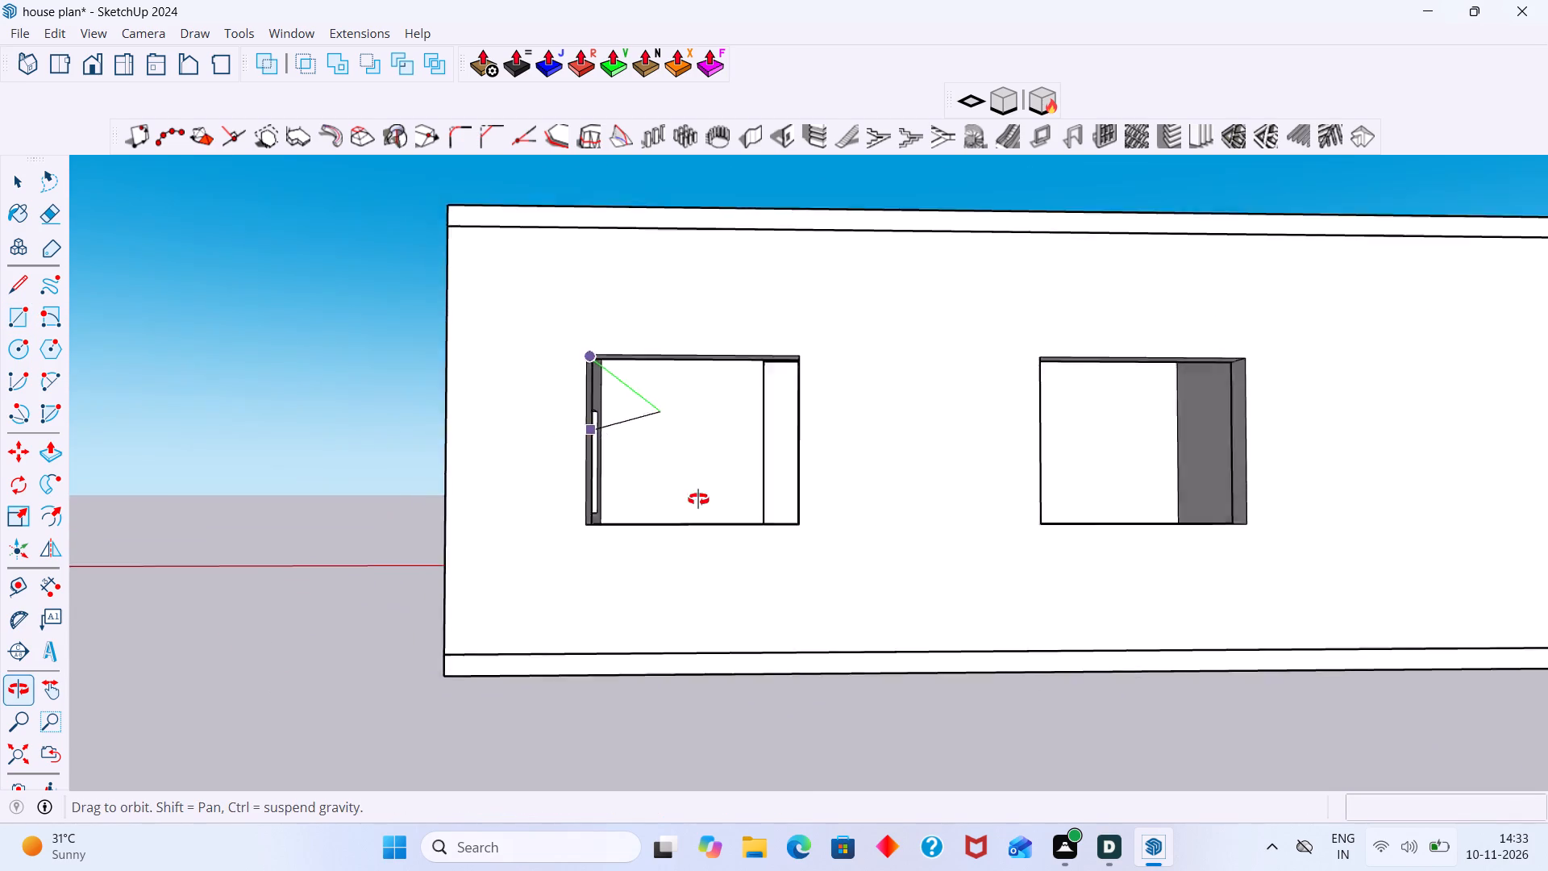
pyautogui.moveTo(698, 499); pyautogui.dragTo(810, 553, button='middle')
pyautogui.scroll(9, 964, 606)
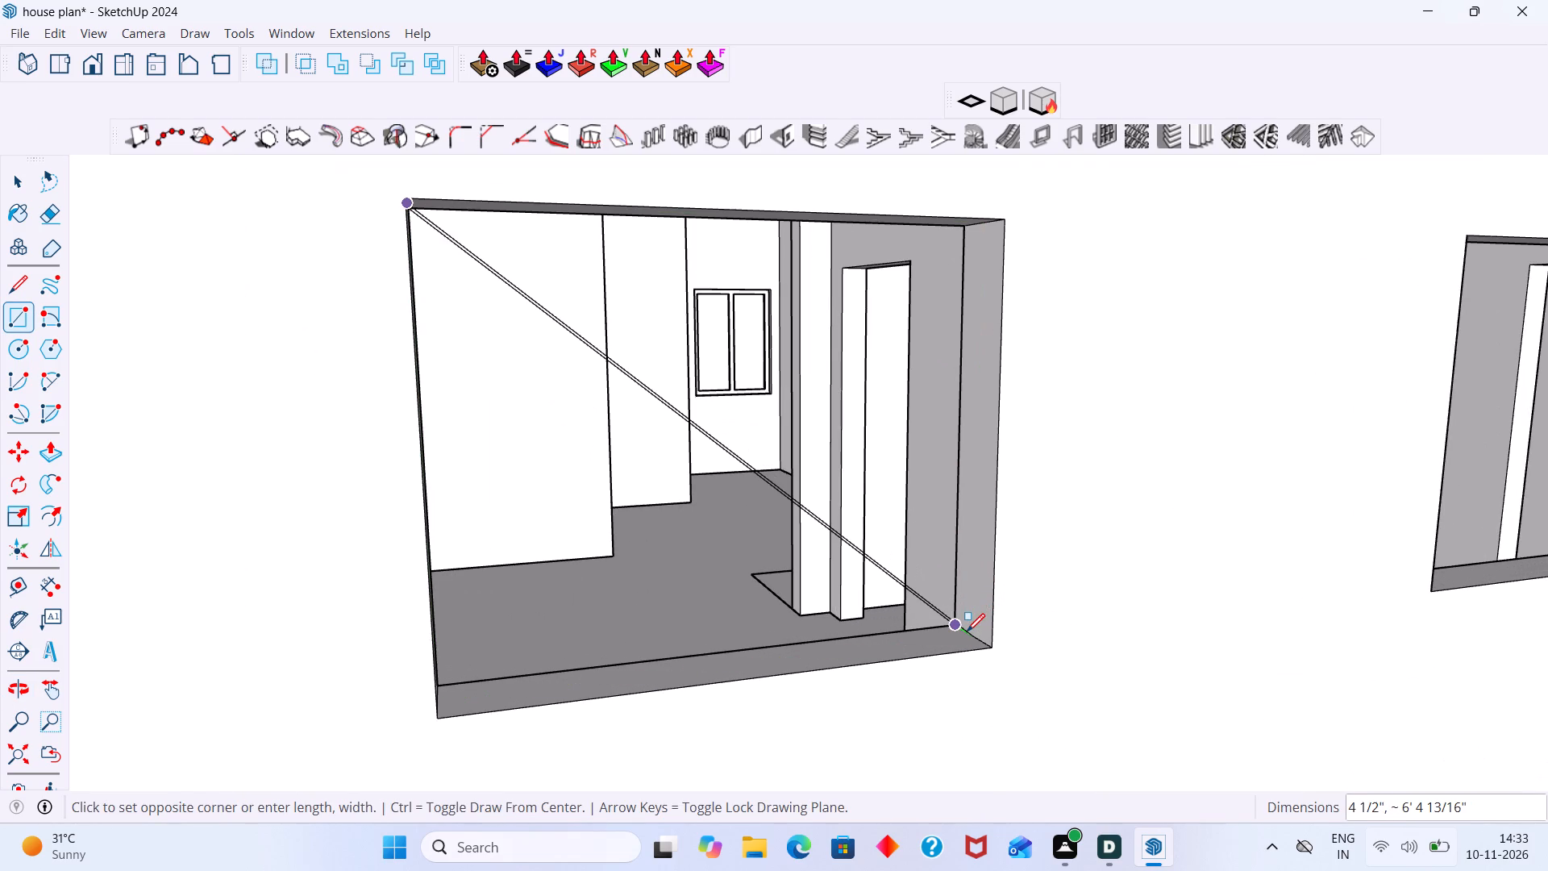
pyautogui.click(974, 641)
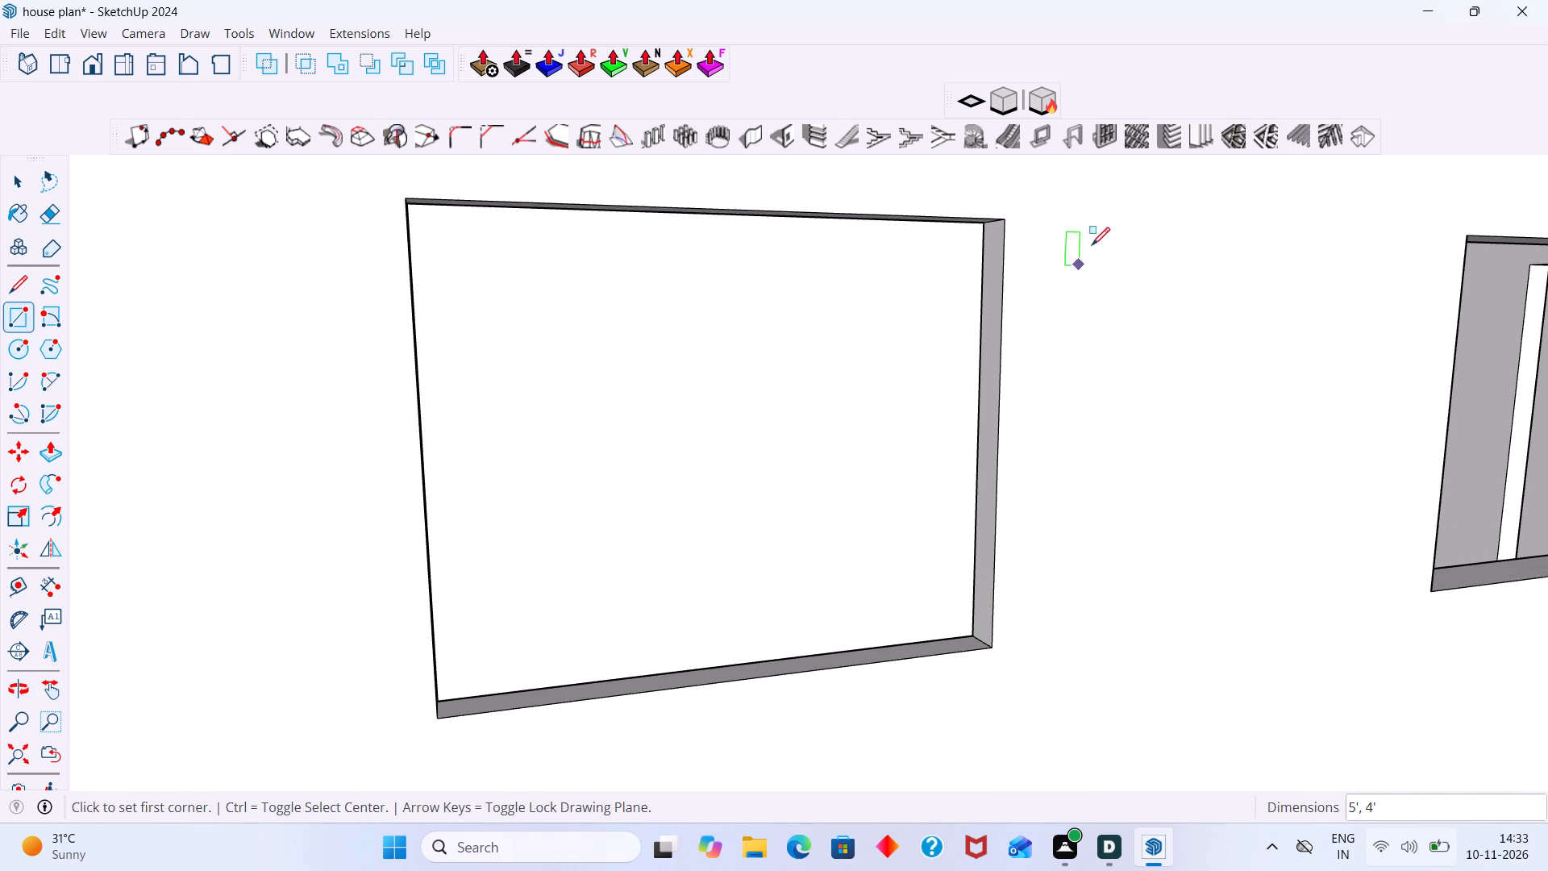
# Create a Panel Divider window frame on the rear wall's new 5' by 4' face, keeping the 1-row, 2-column settings.
pyautogui.click(1102, 141)
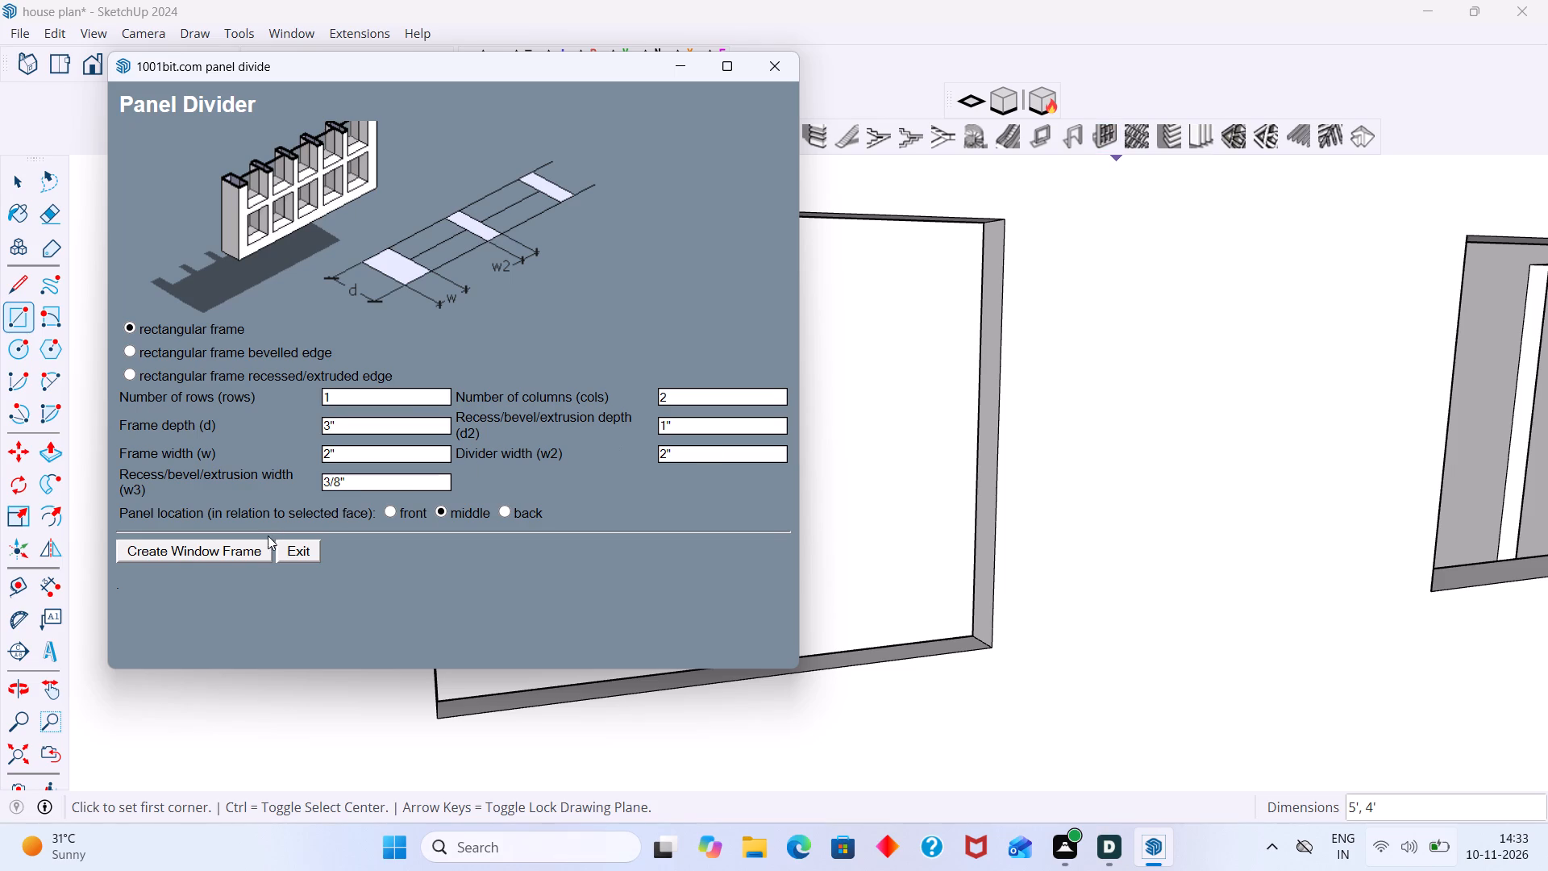
pyautogui.click(244, 551)
pyautogui.click(634, 536)
# Draw a 5' by 4' rectangle filling the rear wall's remaining window opening, nearest the windowless wall, midway through the wall thickness.
pyautogui.scroll(-6, 635, 533)
pyautogui.moveTo(894, 475); pyautogui.dragTo(687, 464, button='middle')
pyautogui.scroll(-9, 759, 460)
pyautogui.moveTo(909, 519); pyautogui.dragTo(658, 496, button='middle')
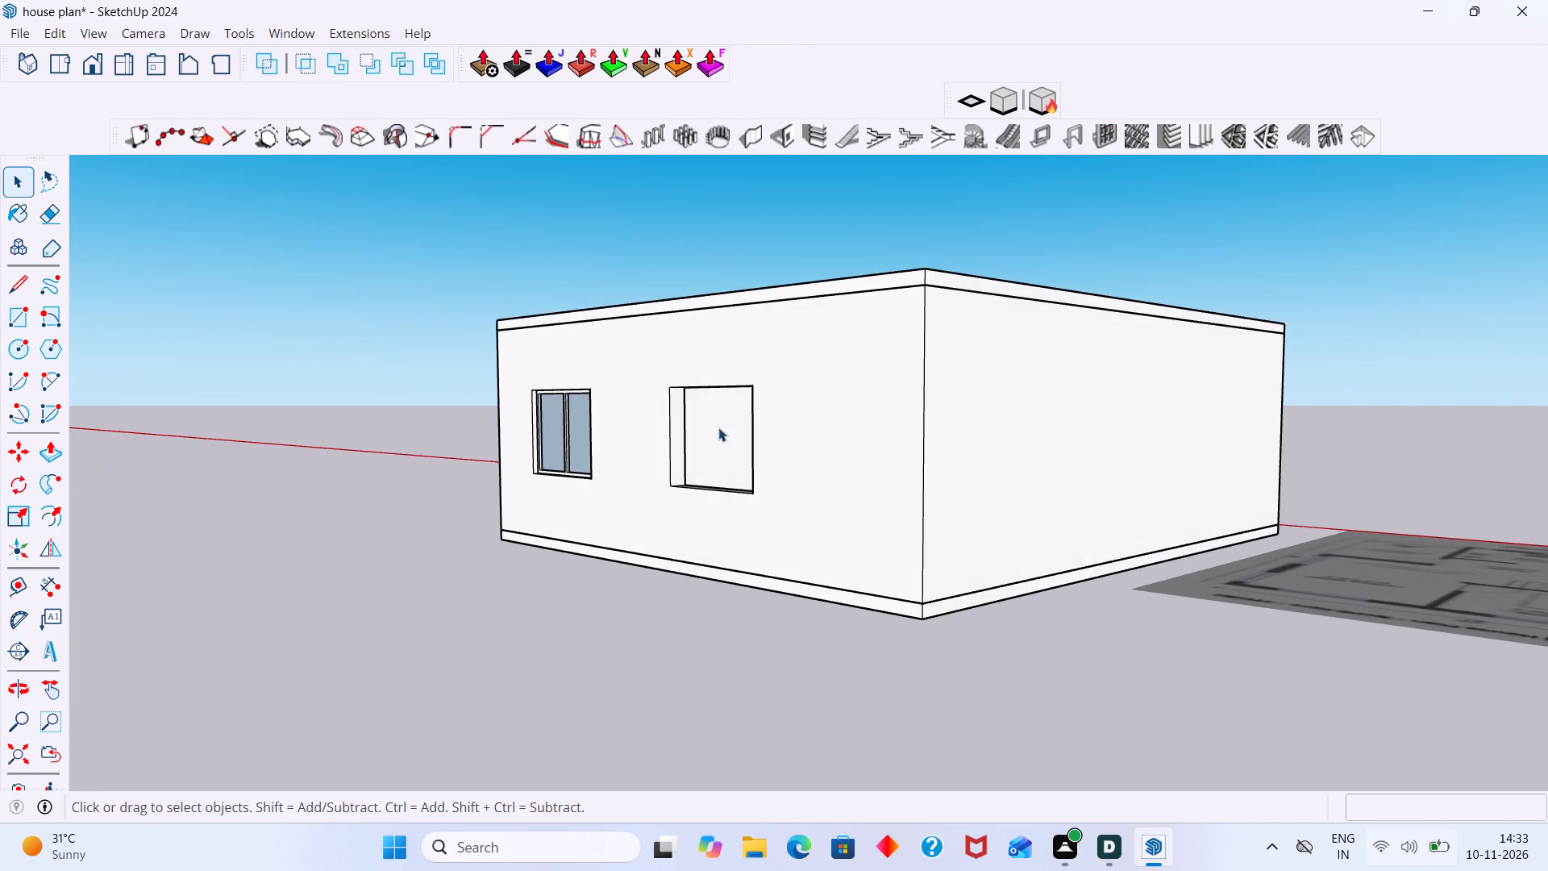
pyautogui.scroll(-1, 727, 427)
pyautogui.moveTo(747, 517); pyautogui.dragTo(772, 382, button='middle')
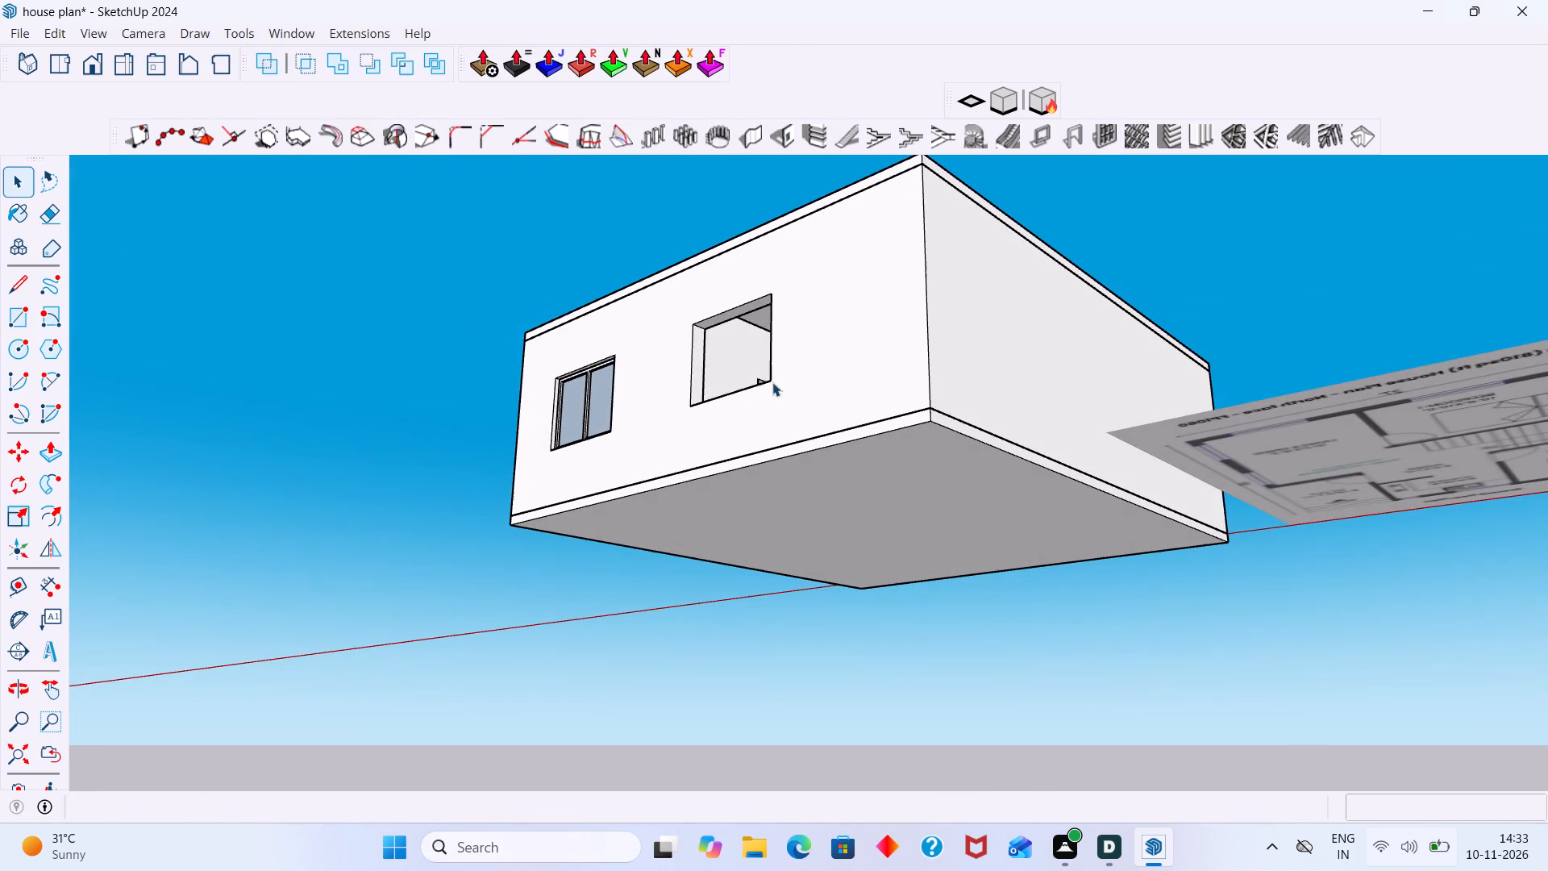
pyautogui.press('r')
pyautogui.scroll(10, 697, 323)
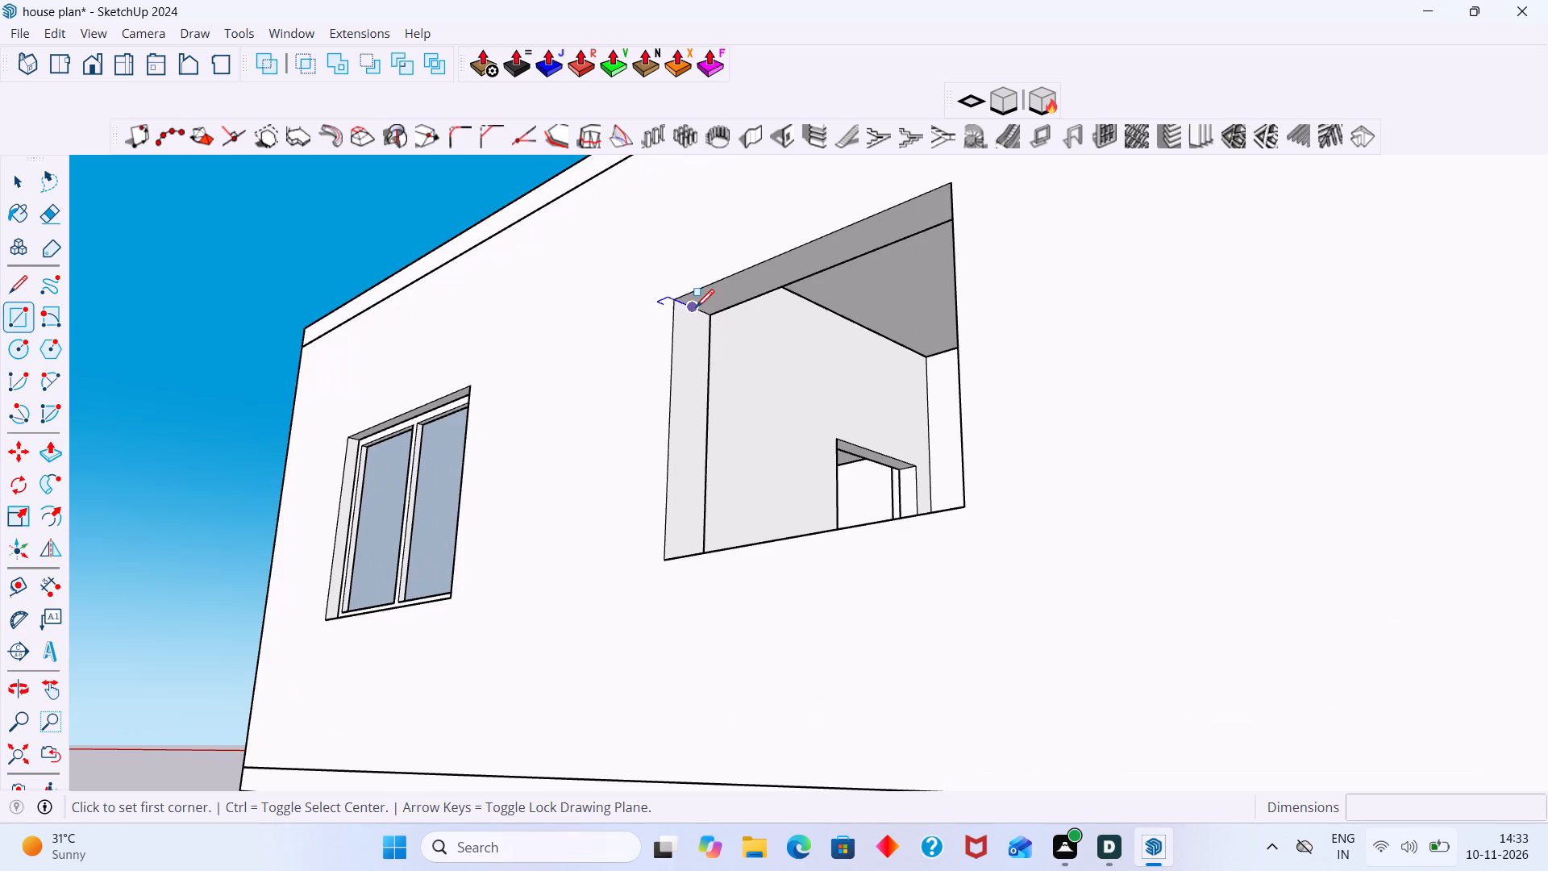
pyautogui.click(695, 307)
pyautogui.scroll(-5, 718, 392)
pyautogui.moveTo(764, 431); pyautogui.dragTo(1026, 565, button='middle')
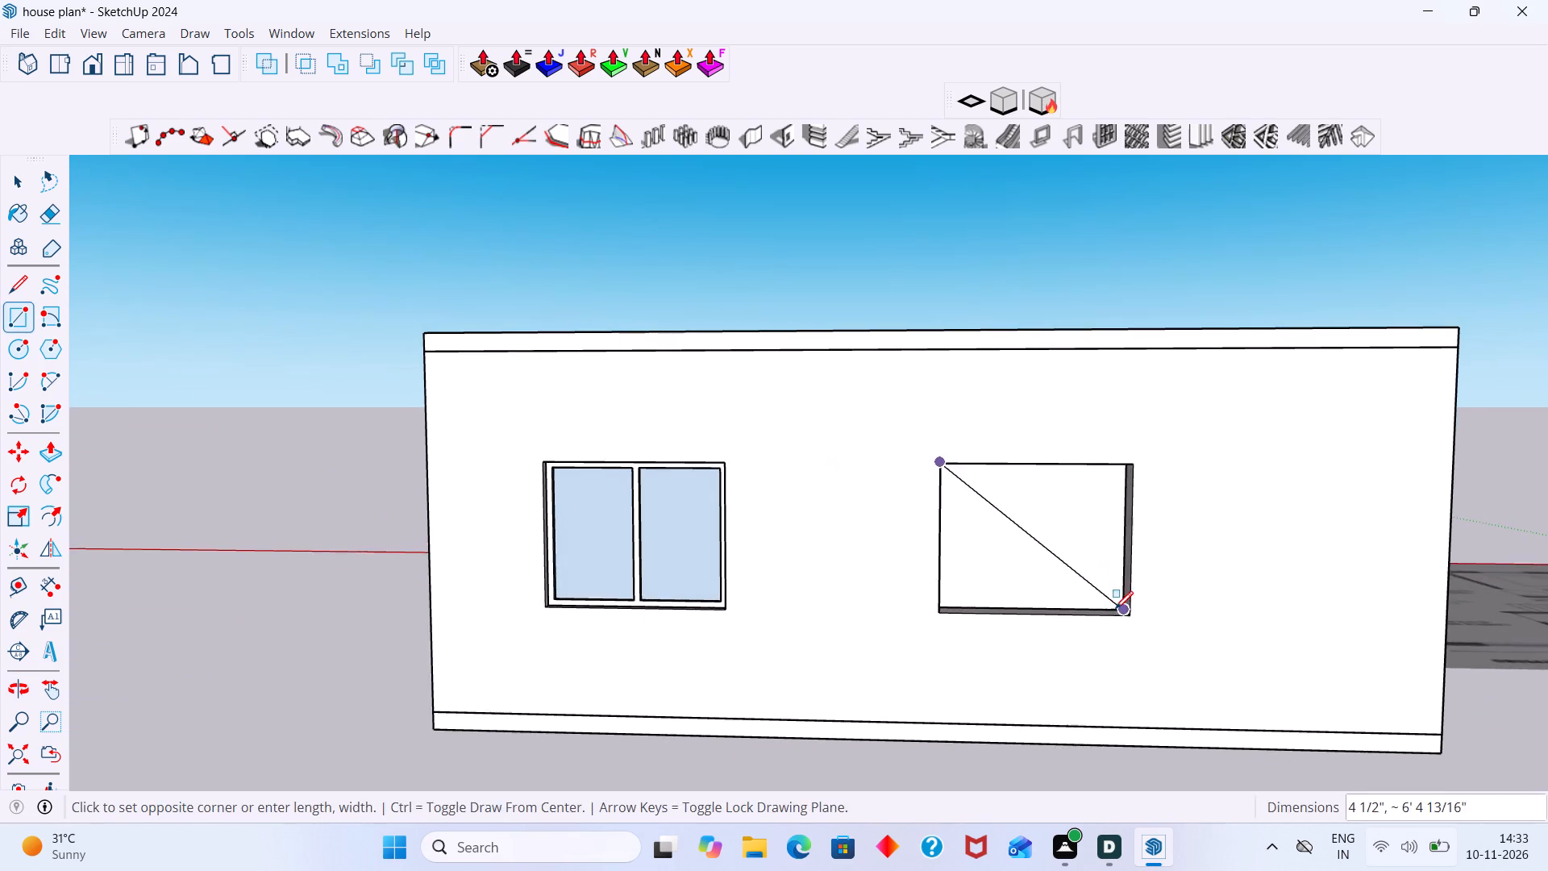
pyautogui.moveTo(1114, 609); pyautogui.dragTo(1190, 627, button='middle')
pyautogui.scroll(12, 1148, 597)
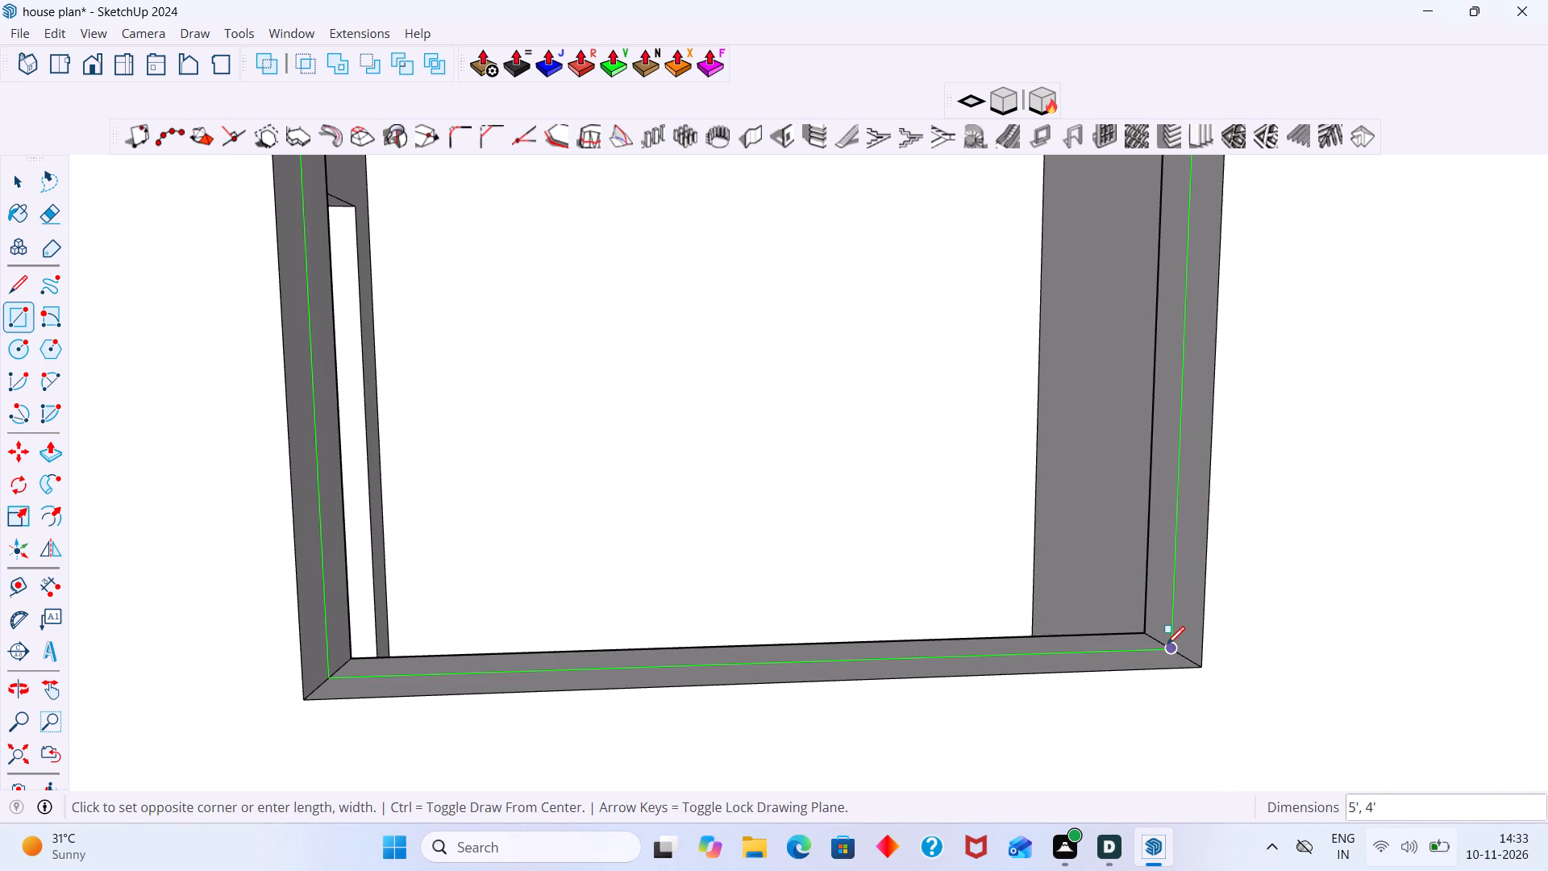
pyautogui.click(1173, 646)
# Create a Panel Divider window frame on the rear wall's last window face, keeping the 1-row, 2-column settings.
pyautogui.click(1109, 144)
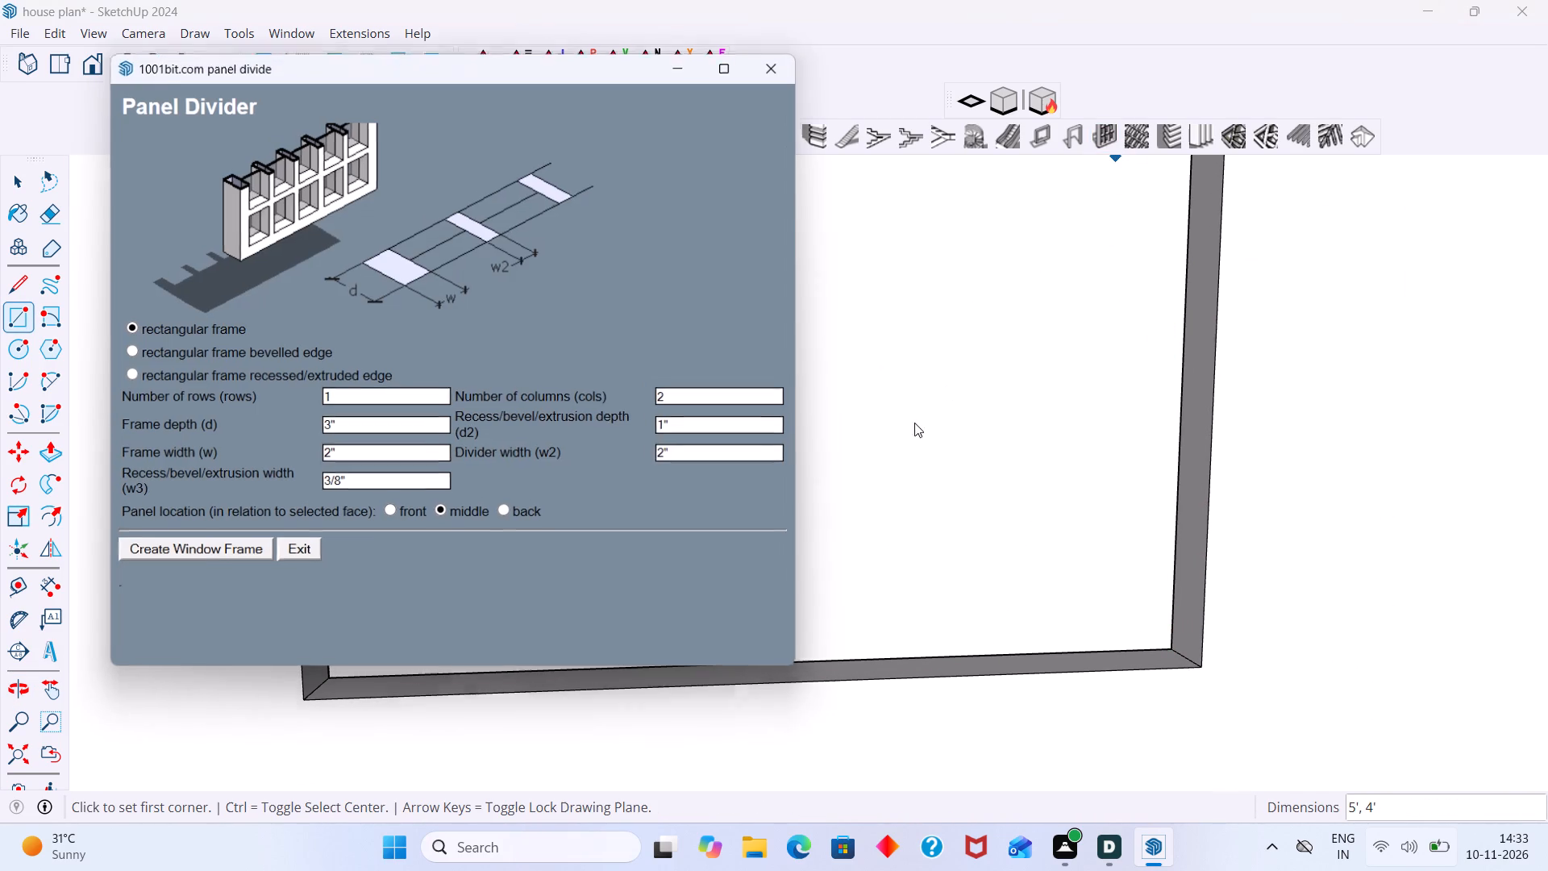
pyautogui.click(235, 552)
pyautogui.click(853, 535)
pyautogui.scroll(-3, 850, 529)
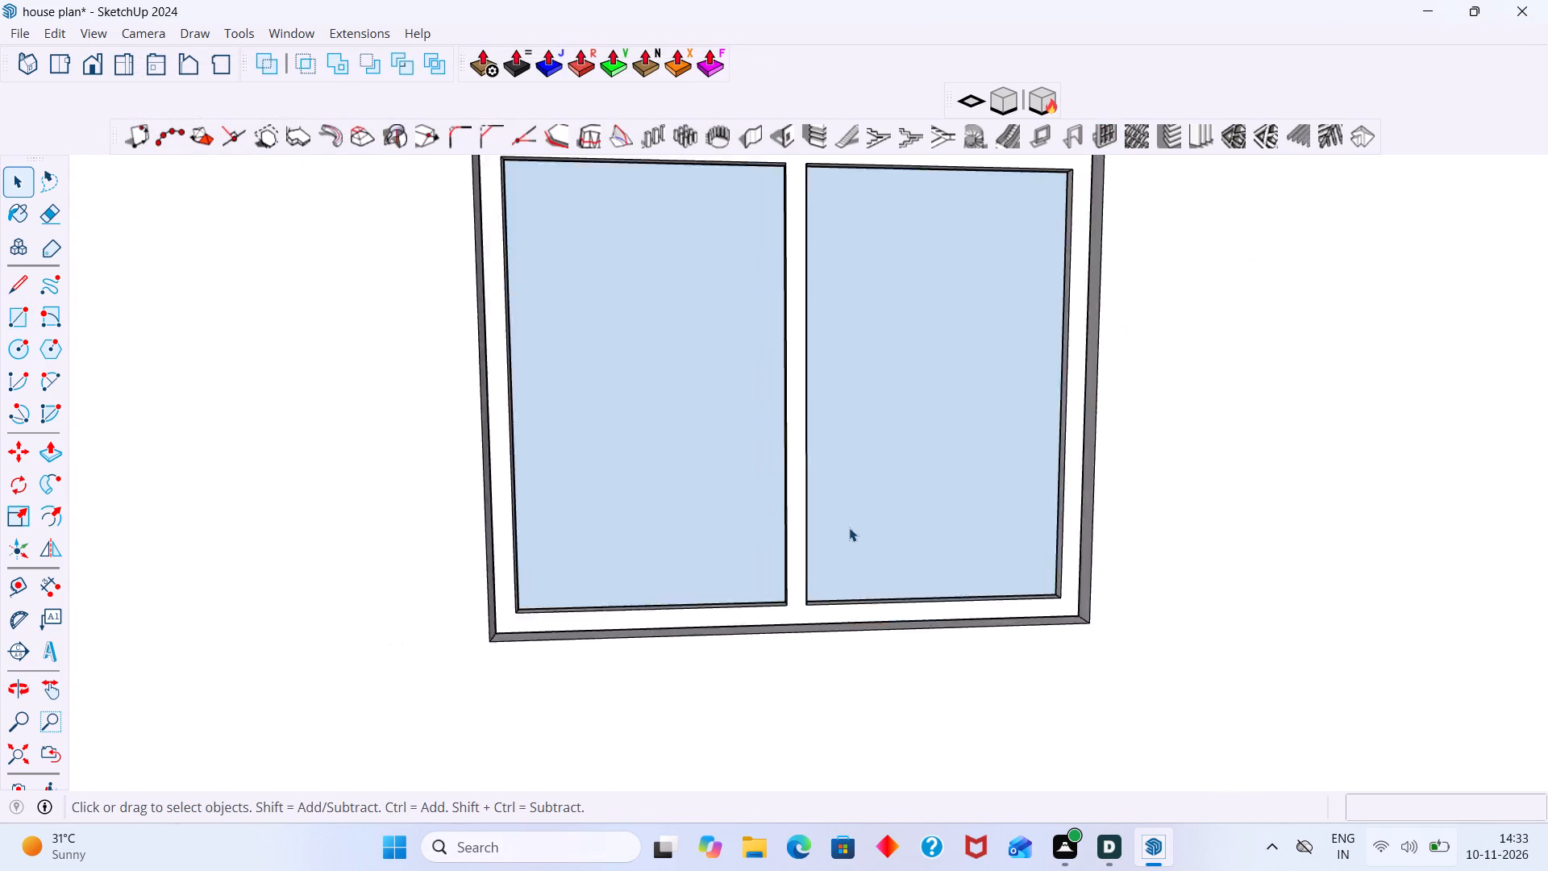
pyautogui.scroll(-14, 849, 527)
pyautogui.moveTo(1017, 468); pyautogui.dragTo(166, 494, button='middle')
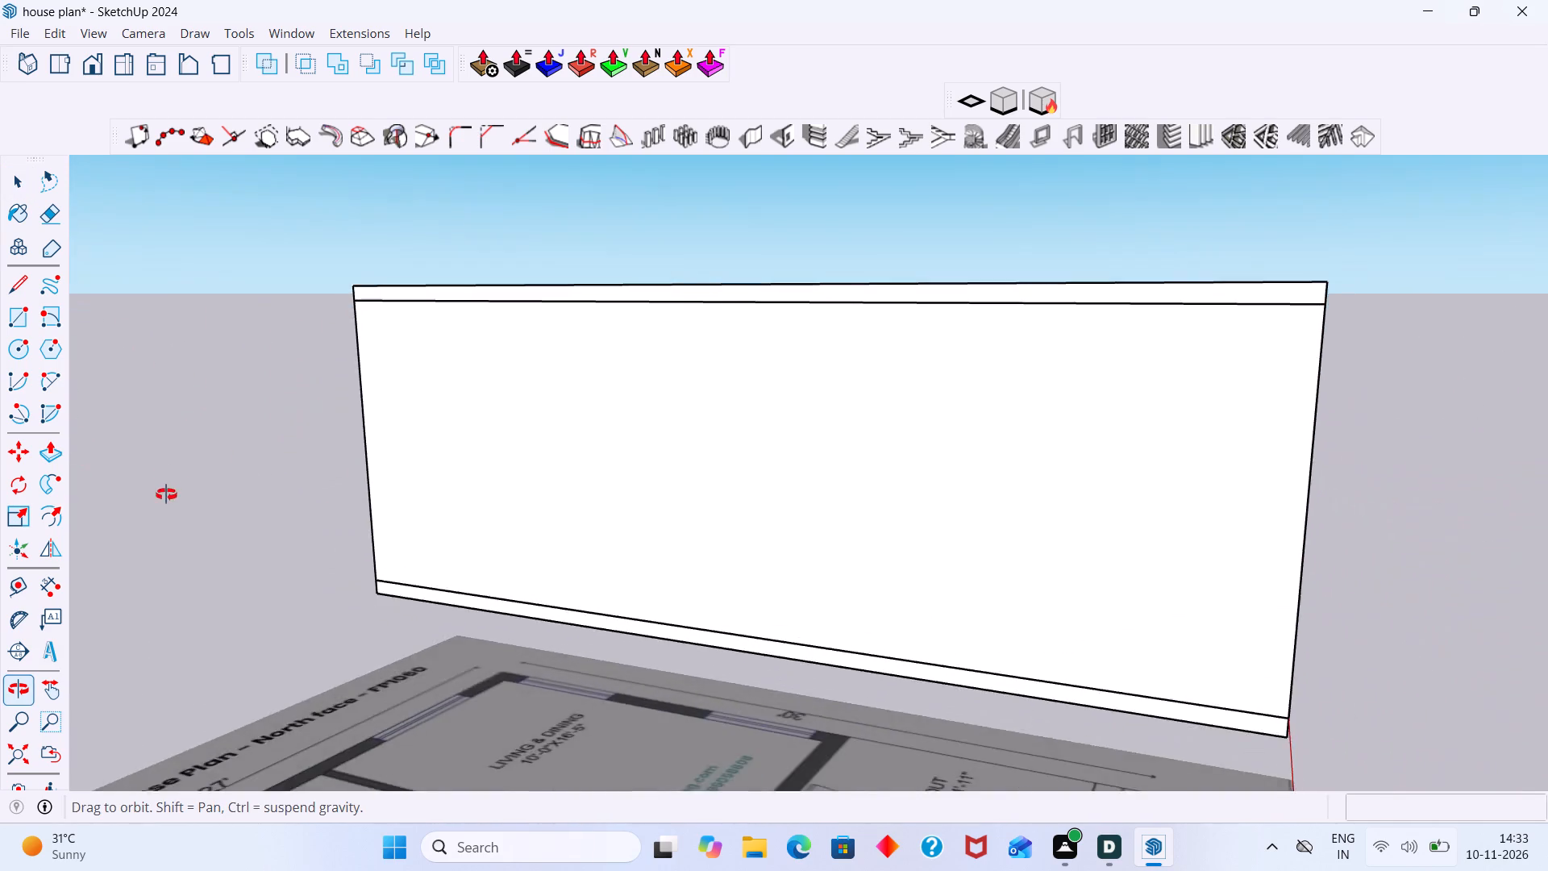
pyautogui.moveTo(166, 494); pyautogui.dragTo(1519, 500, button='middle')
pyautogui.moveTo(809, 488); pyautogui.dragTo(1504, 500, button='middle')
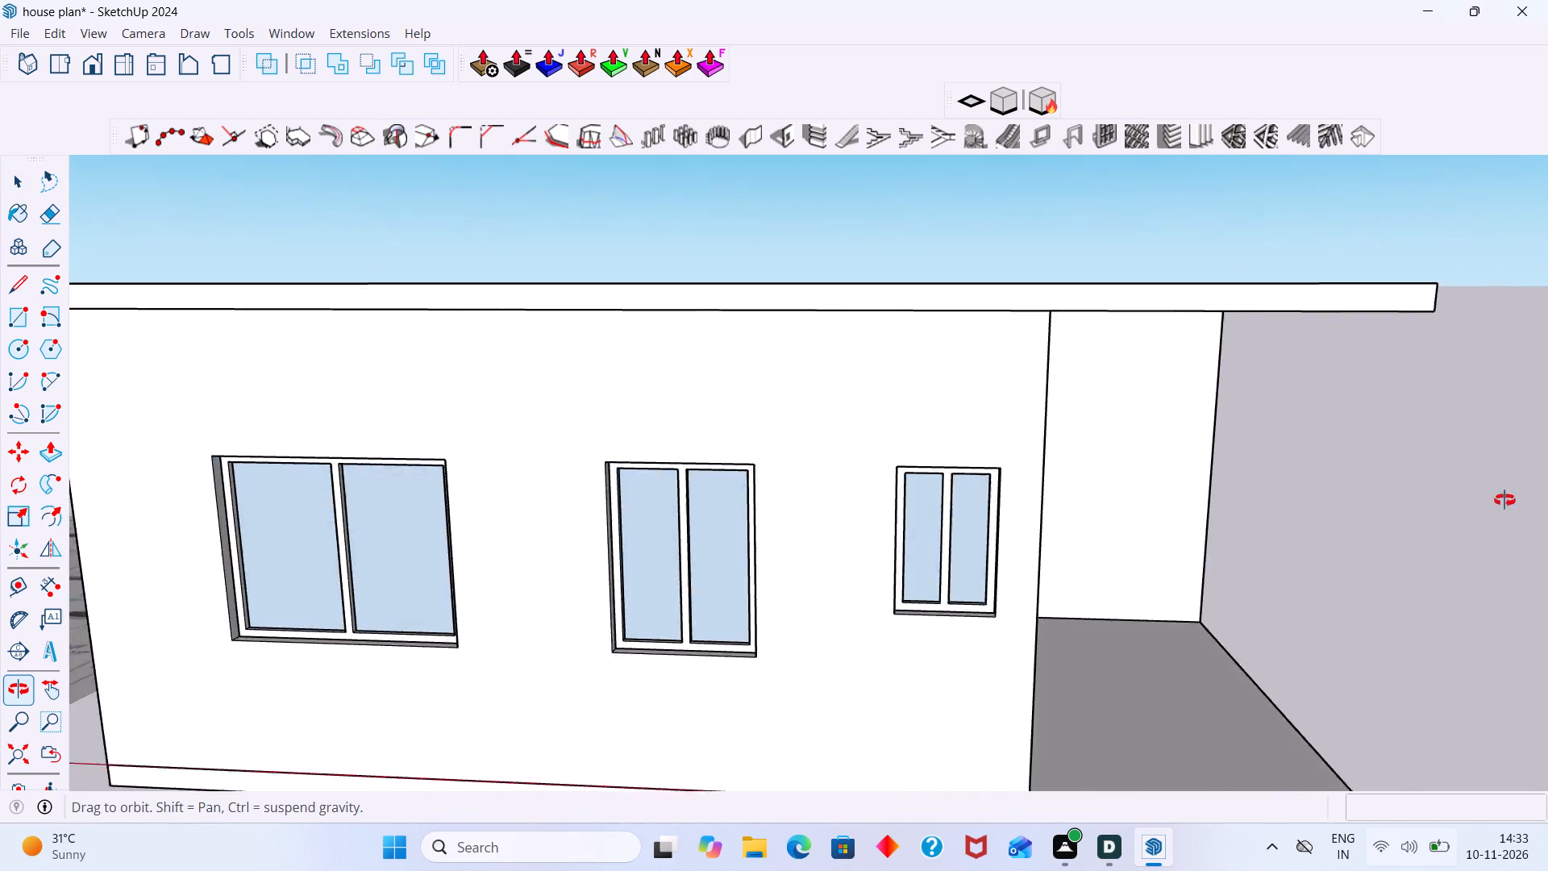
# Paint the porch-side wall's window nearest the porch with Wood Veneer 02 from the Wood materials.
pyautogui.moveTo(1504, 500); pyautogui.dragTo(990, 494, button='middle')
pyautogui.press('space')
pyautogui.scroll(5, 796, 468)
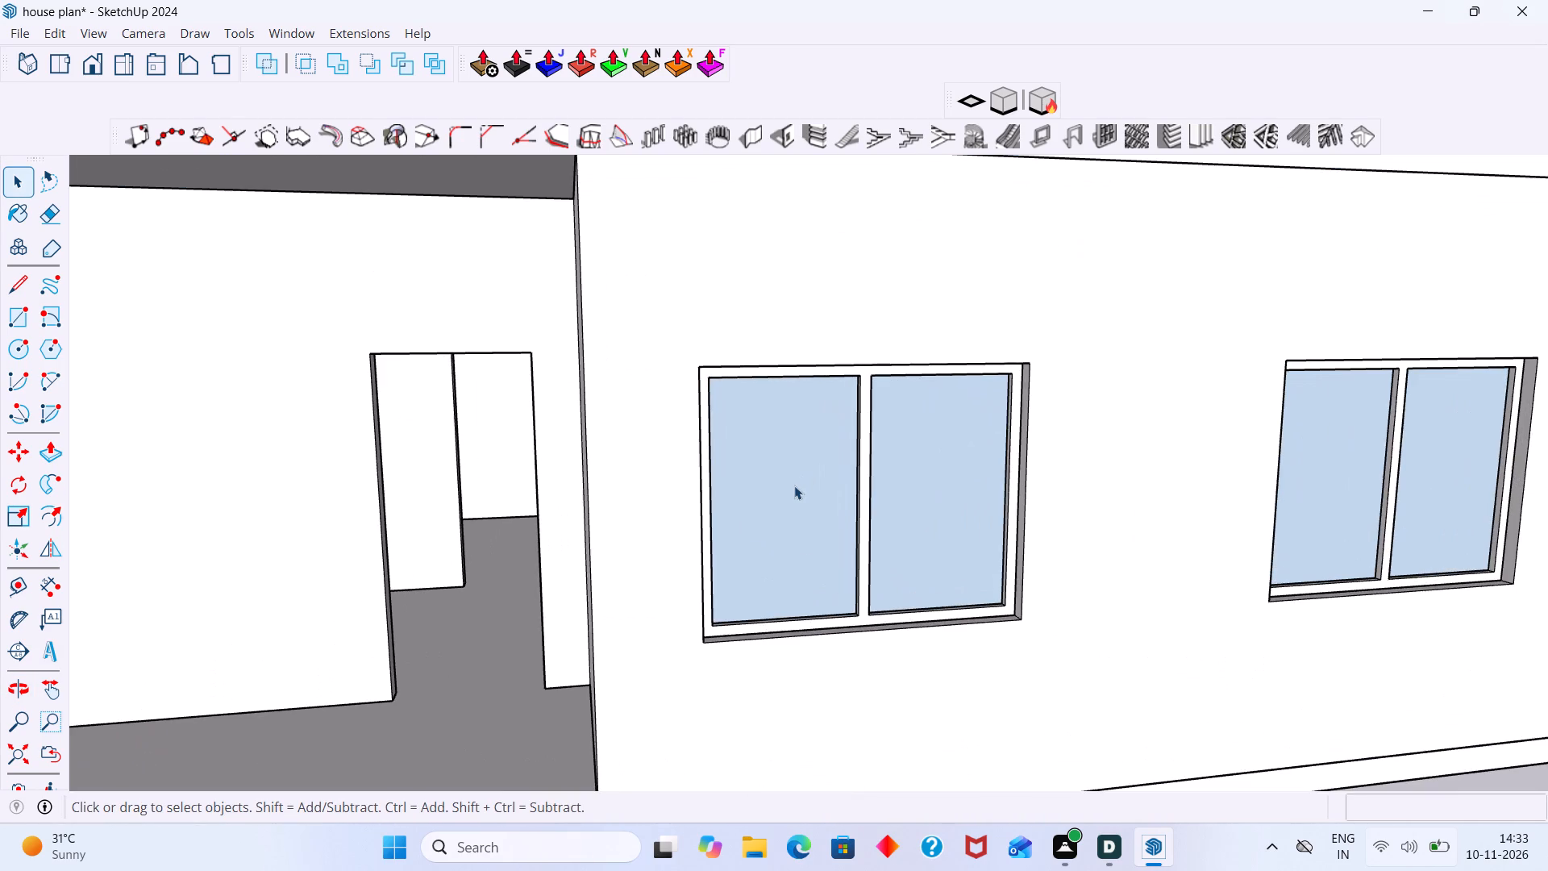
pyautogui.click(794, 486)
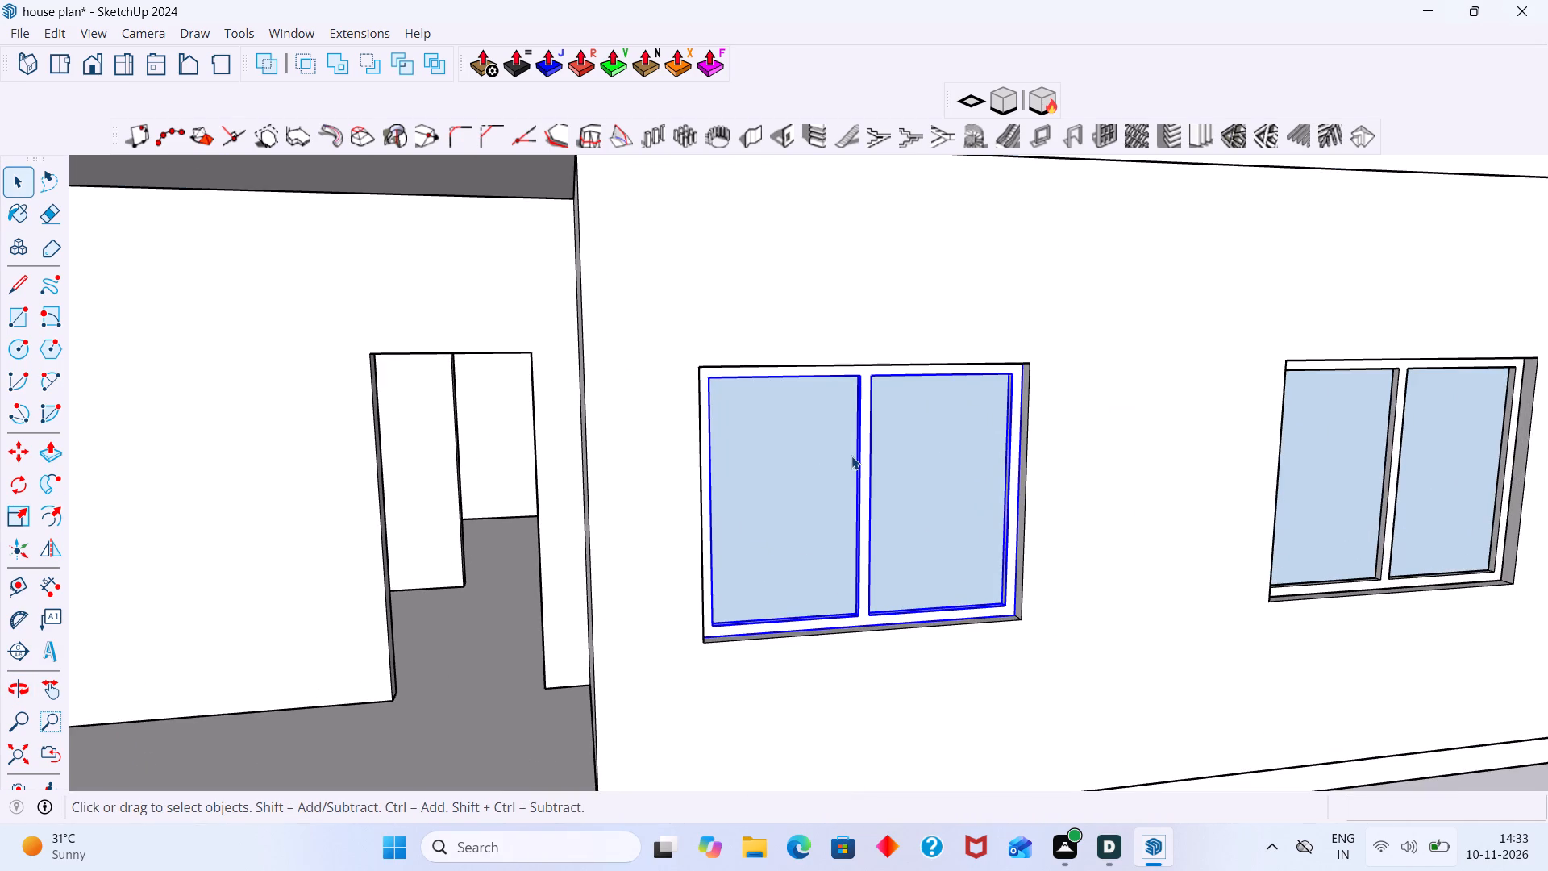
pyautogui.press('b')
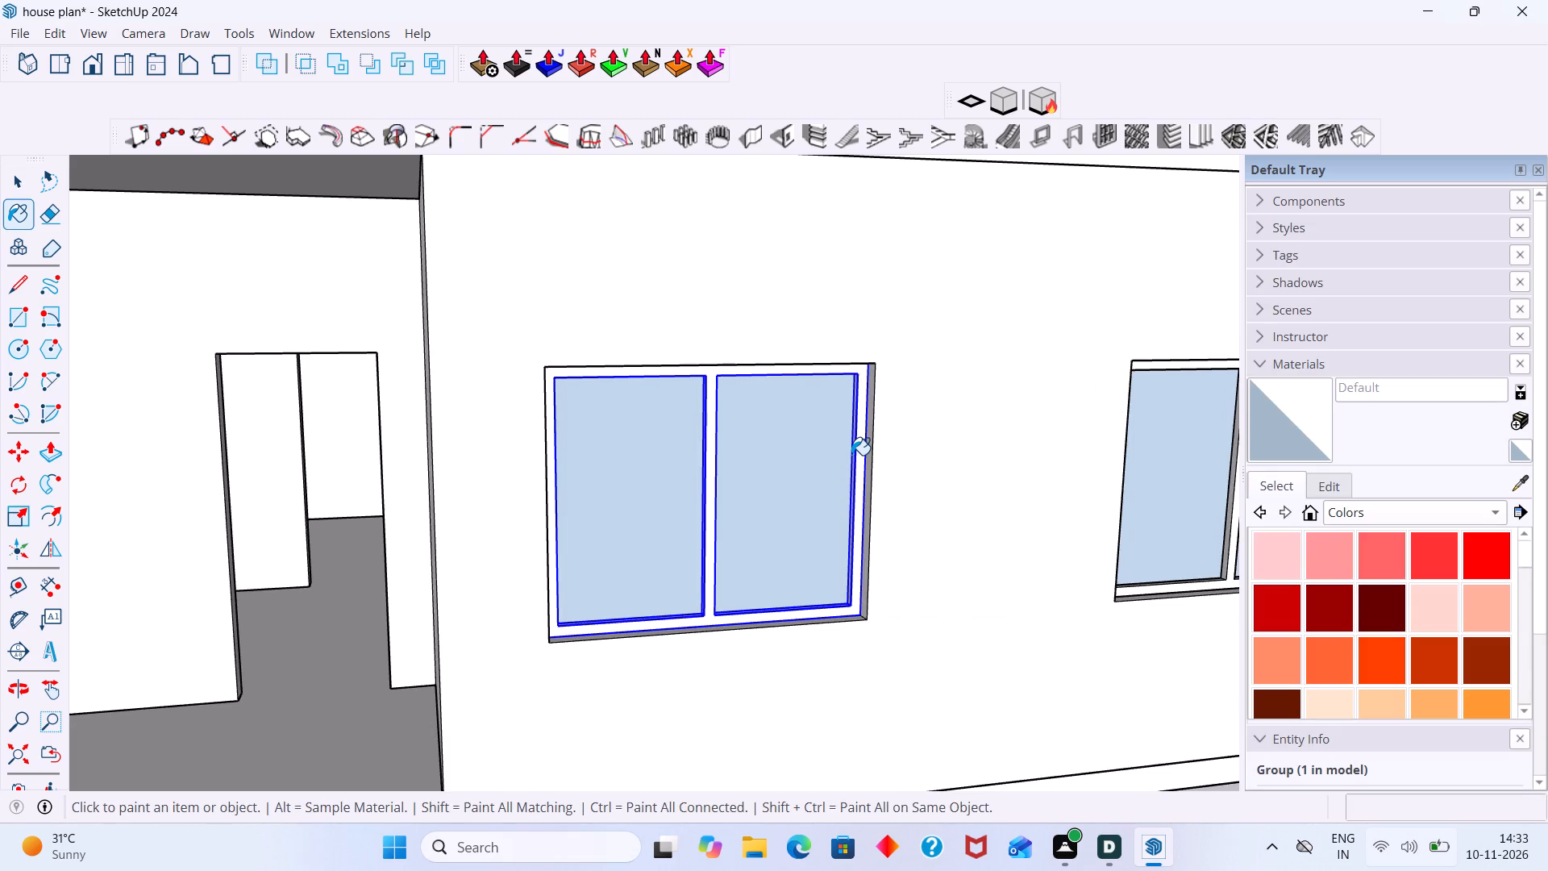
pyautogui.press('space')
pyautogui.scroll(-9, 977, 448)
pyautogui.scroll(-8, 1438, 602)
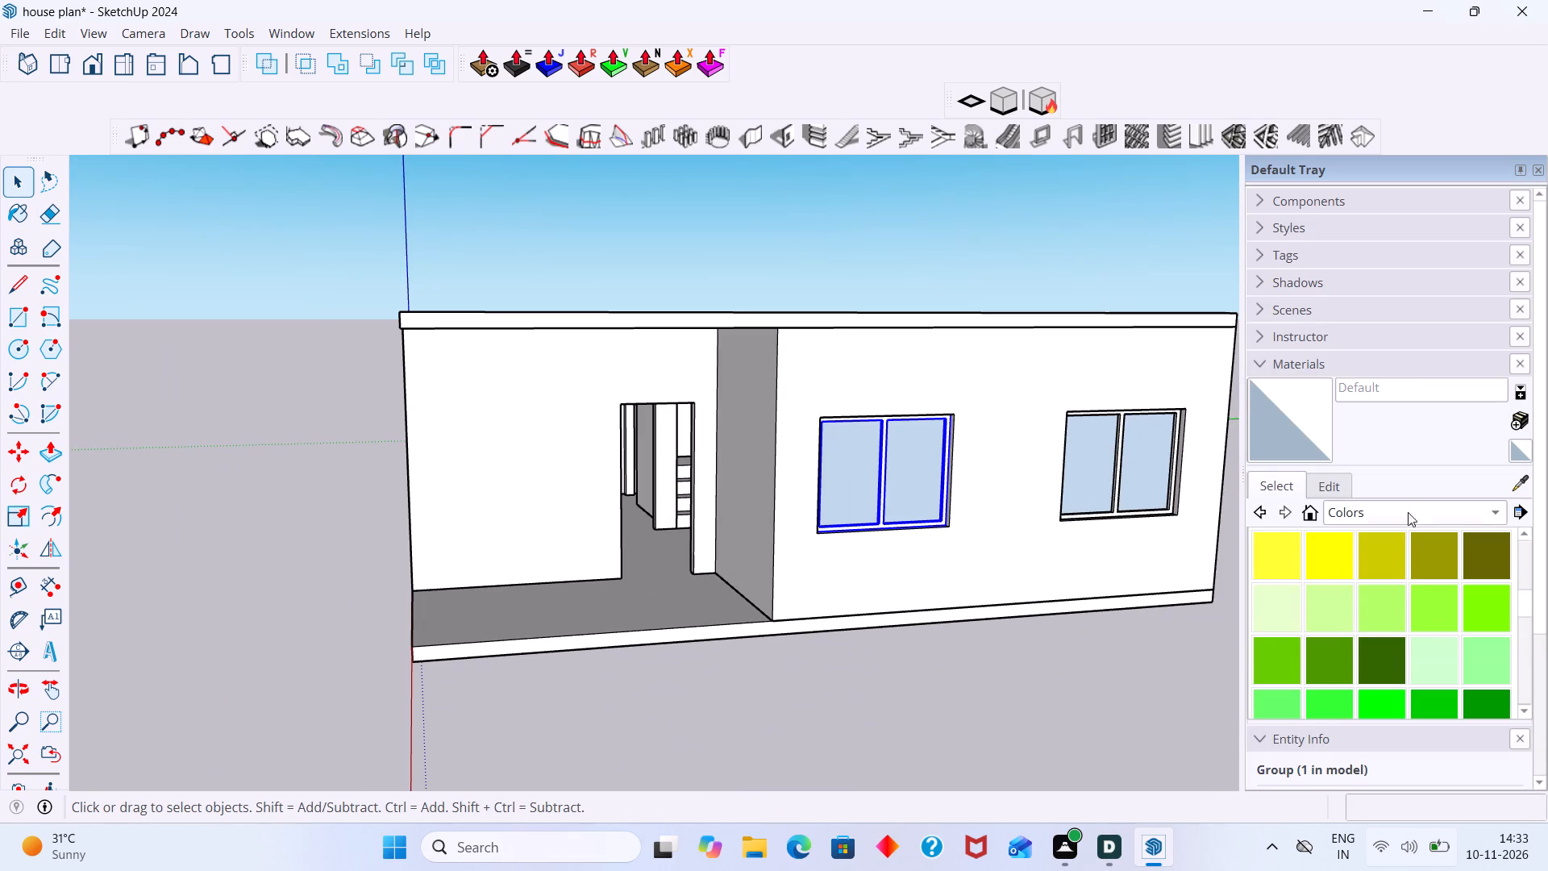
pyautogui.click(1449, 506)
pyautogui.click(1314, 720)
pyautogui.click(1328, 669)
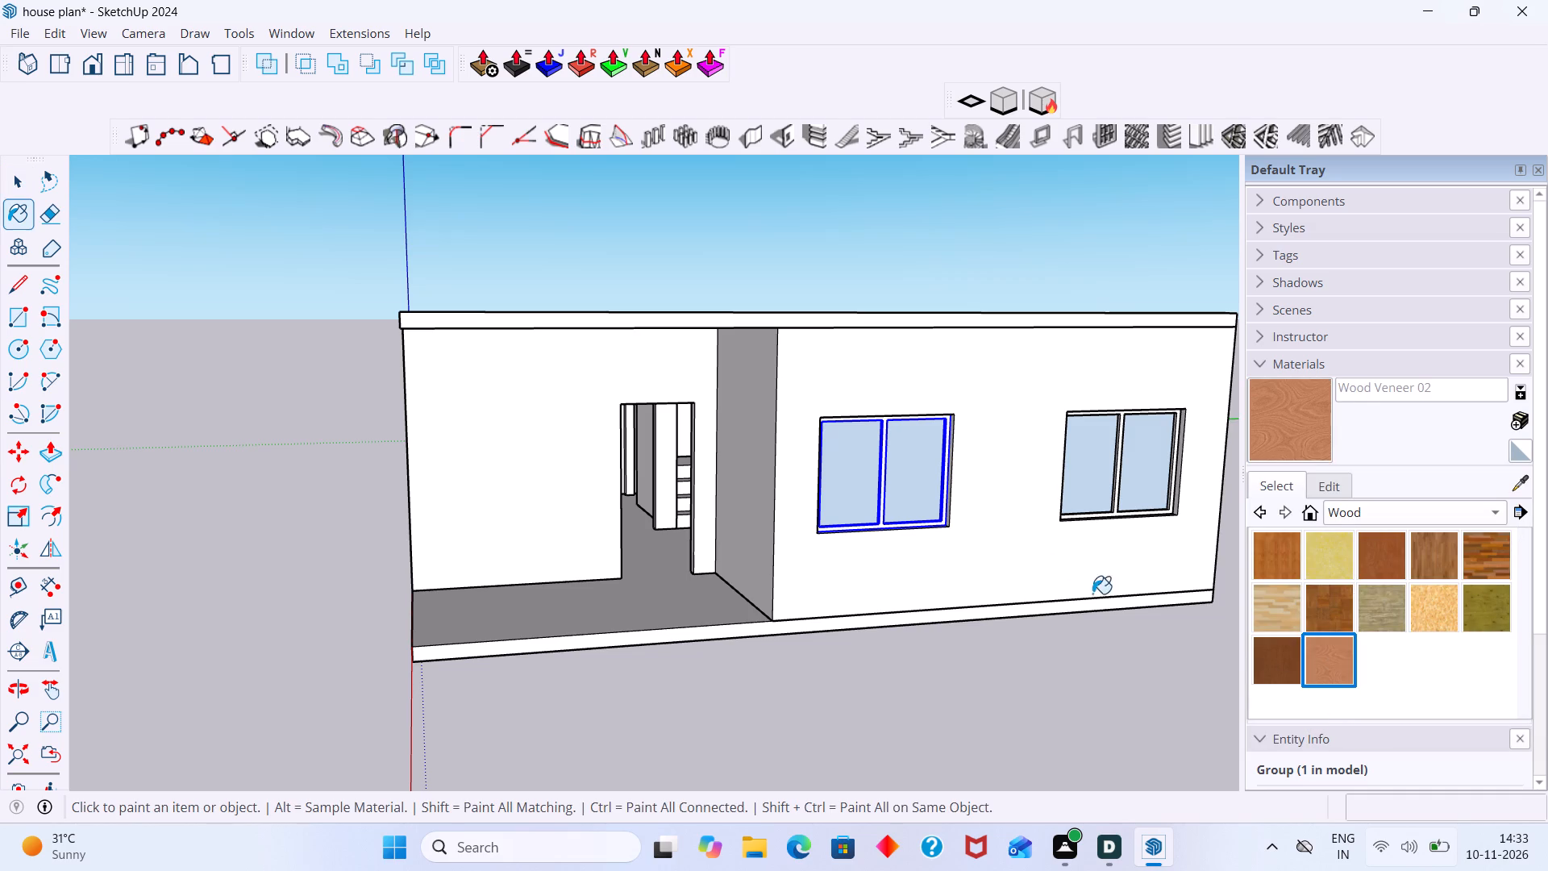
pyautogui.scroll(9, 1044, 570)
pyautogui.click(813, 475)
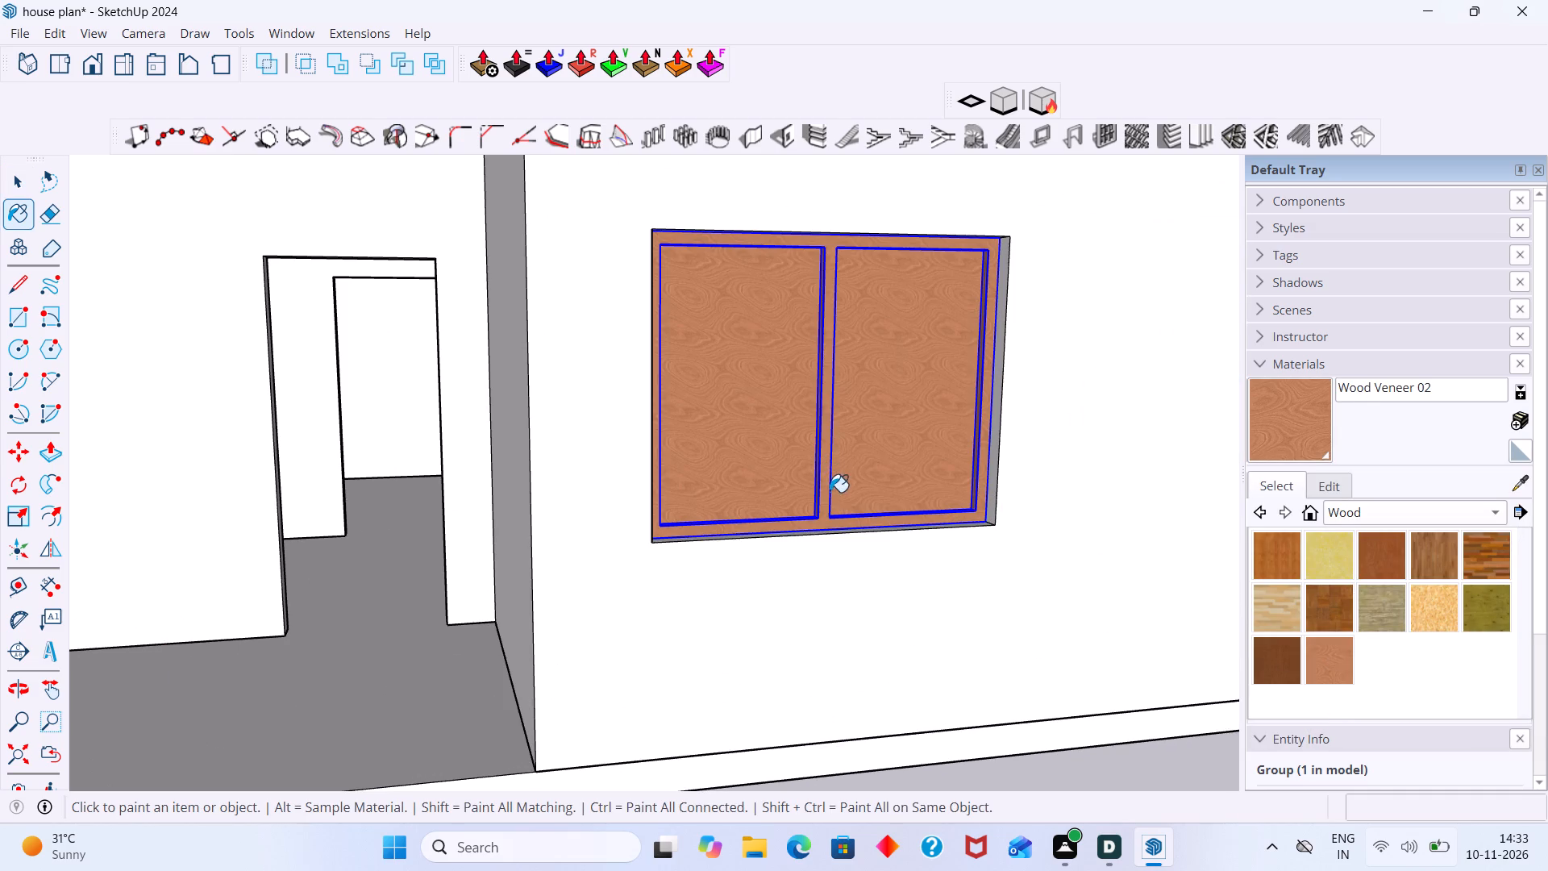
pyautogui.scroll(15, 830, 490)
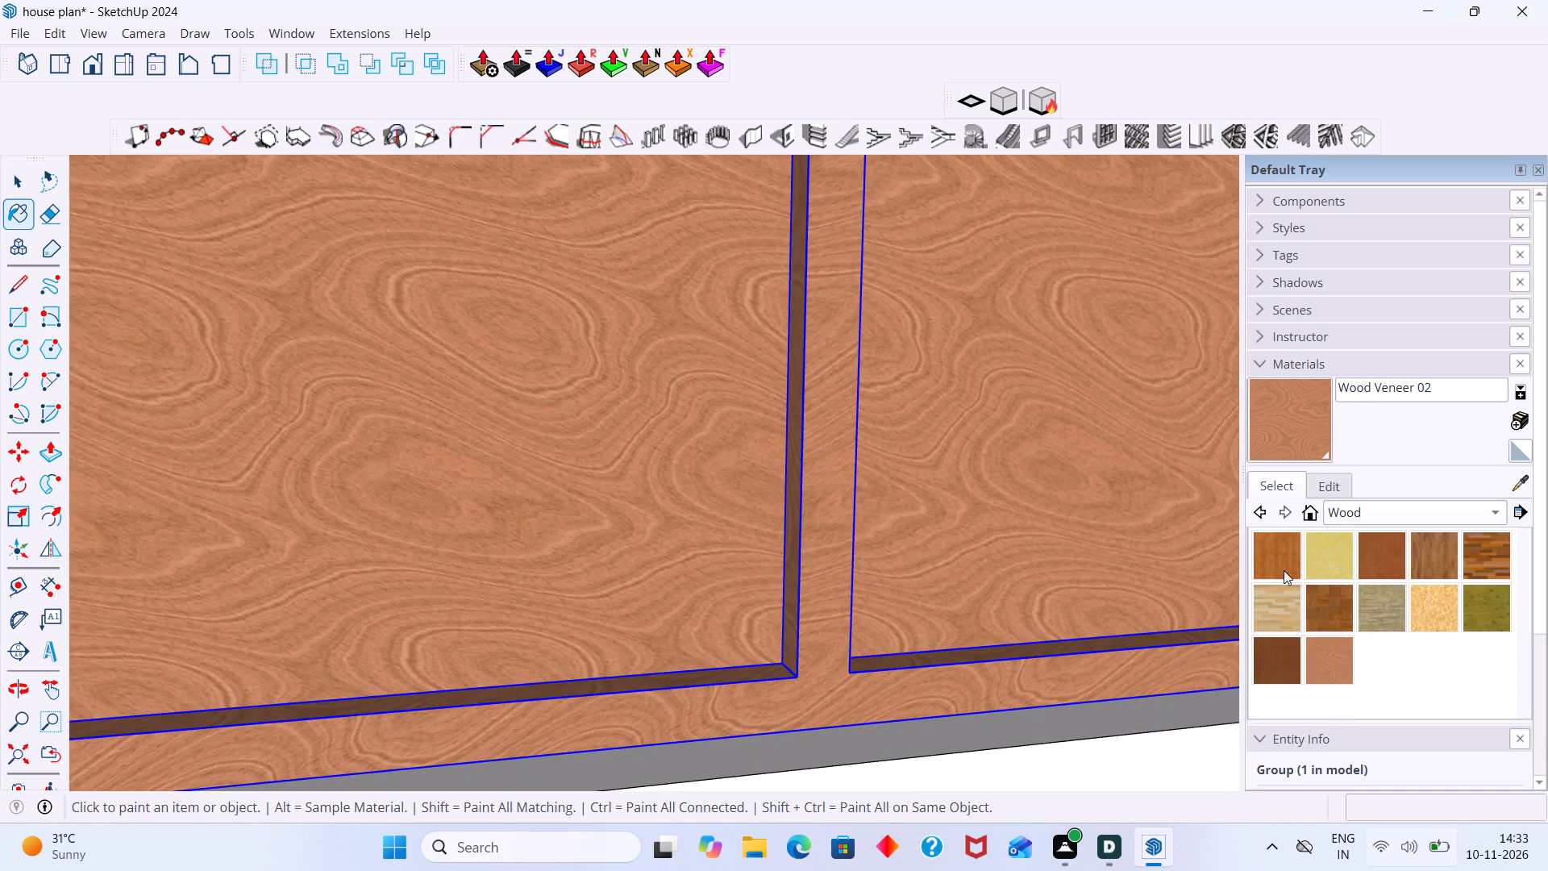
# Paint both windows on the porch-side wall with the Wood Cherry Original material.
pyautogui.click(1404, 556)
pyautogui.click(864, 549)
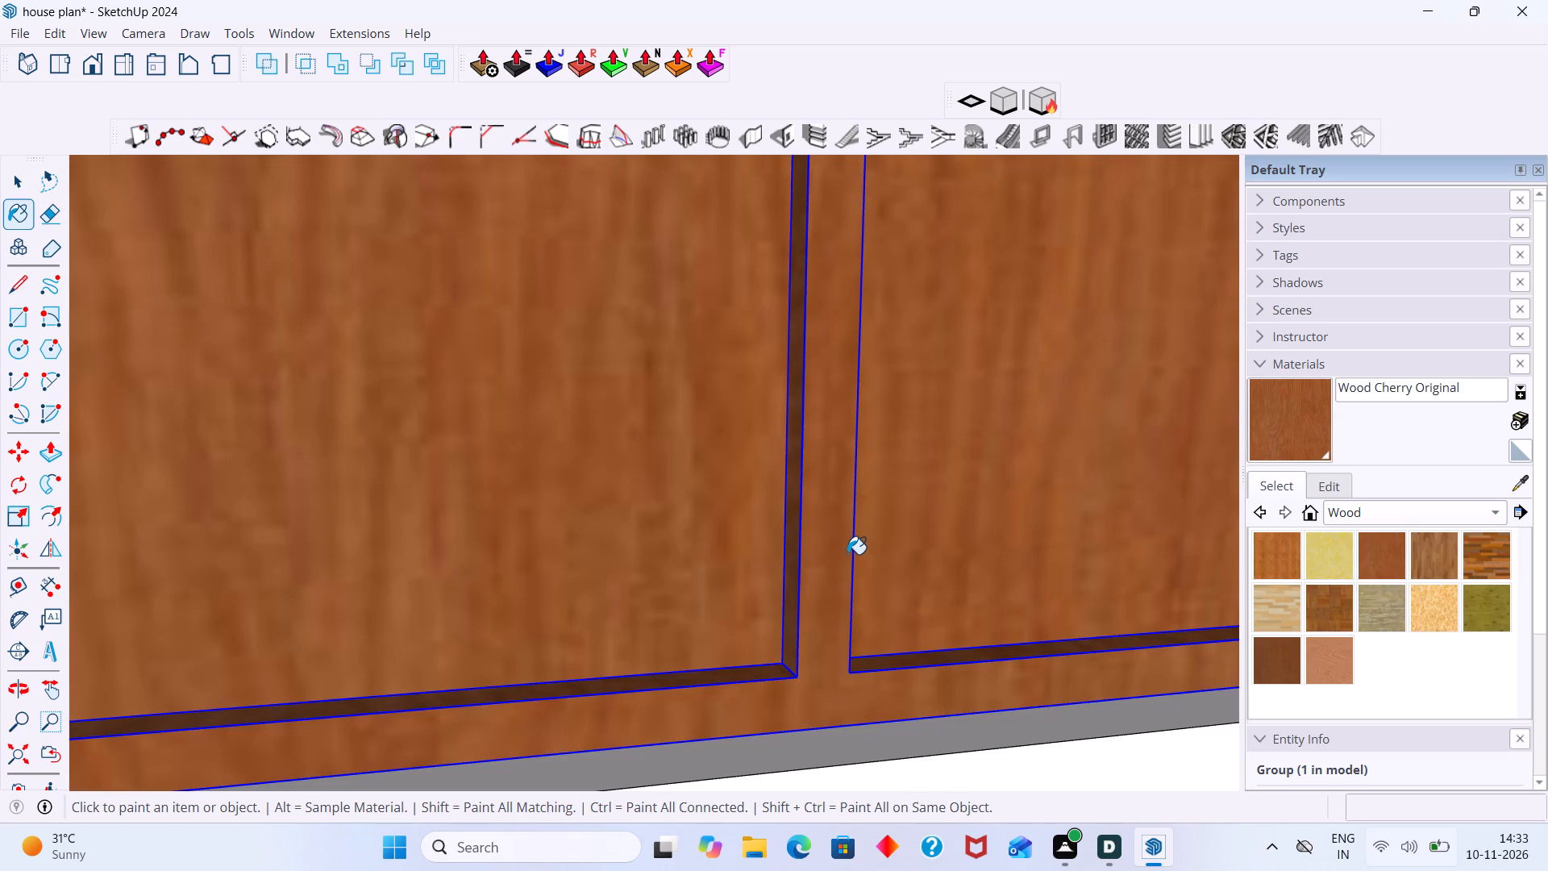
pyautogui.press('space')
pyautogui.scroll(-16, 848, 526)
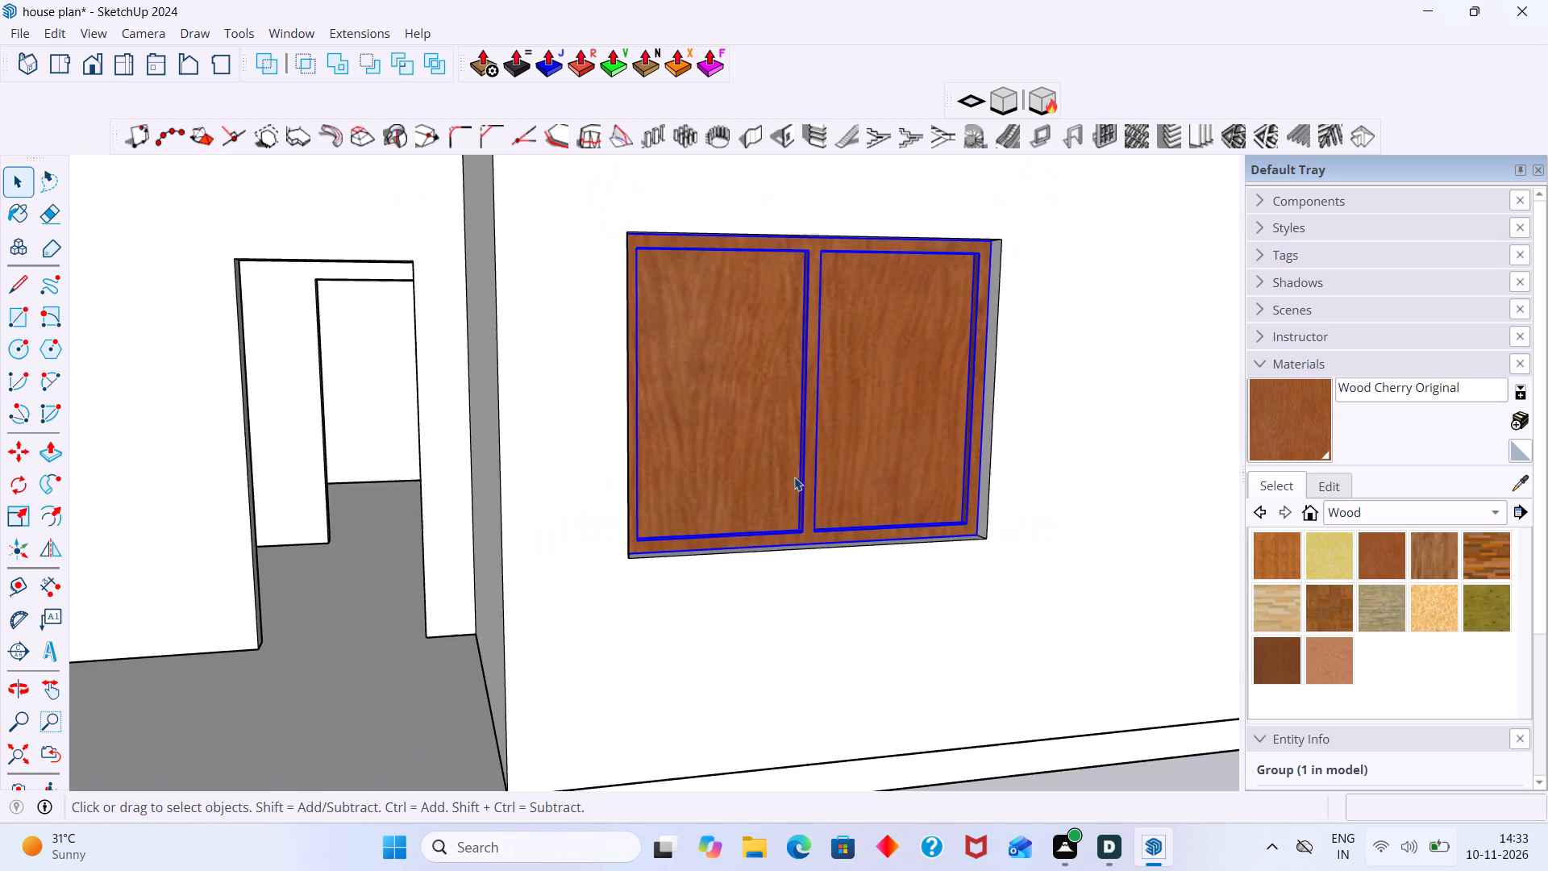
pyautogui.keyDown('shift'); pyautogui.moveTo(810, 478); pyautogui.dragTo(437, 486, button='middle'); pyautogui.keyUp('shift')
pyautogui.scroll(-5, 611, 493)
pyautogui.click(1296, 431)
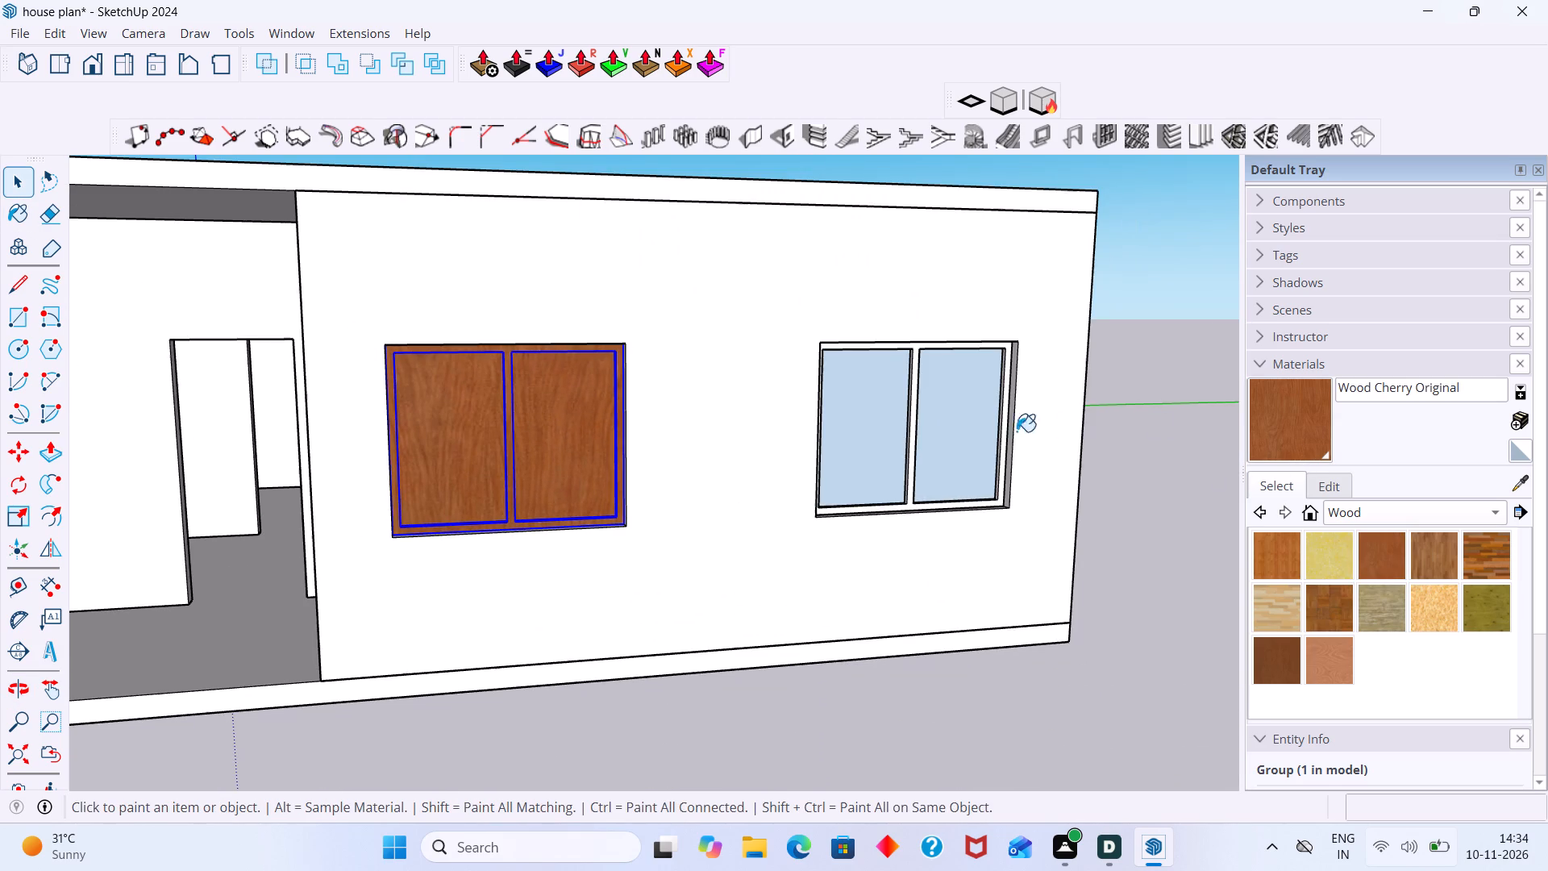
pyautogui.click(962, 429)
# Paint both windows on the rear wall with Wood Cherry Original.
pyautogui.scroll(-6, 962, 431)
pyautogui.moveTo(929, 427); pyautogui.dragTo(509, 411, button='middle')
pyautogui.scroll(3, 782, 455)
pyautogui.click(728, 440)
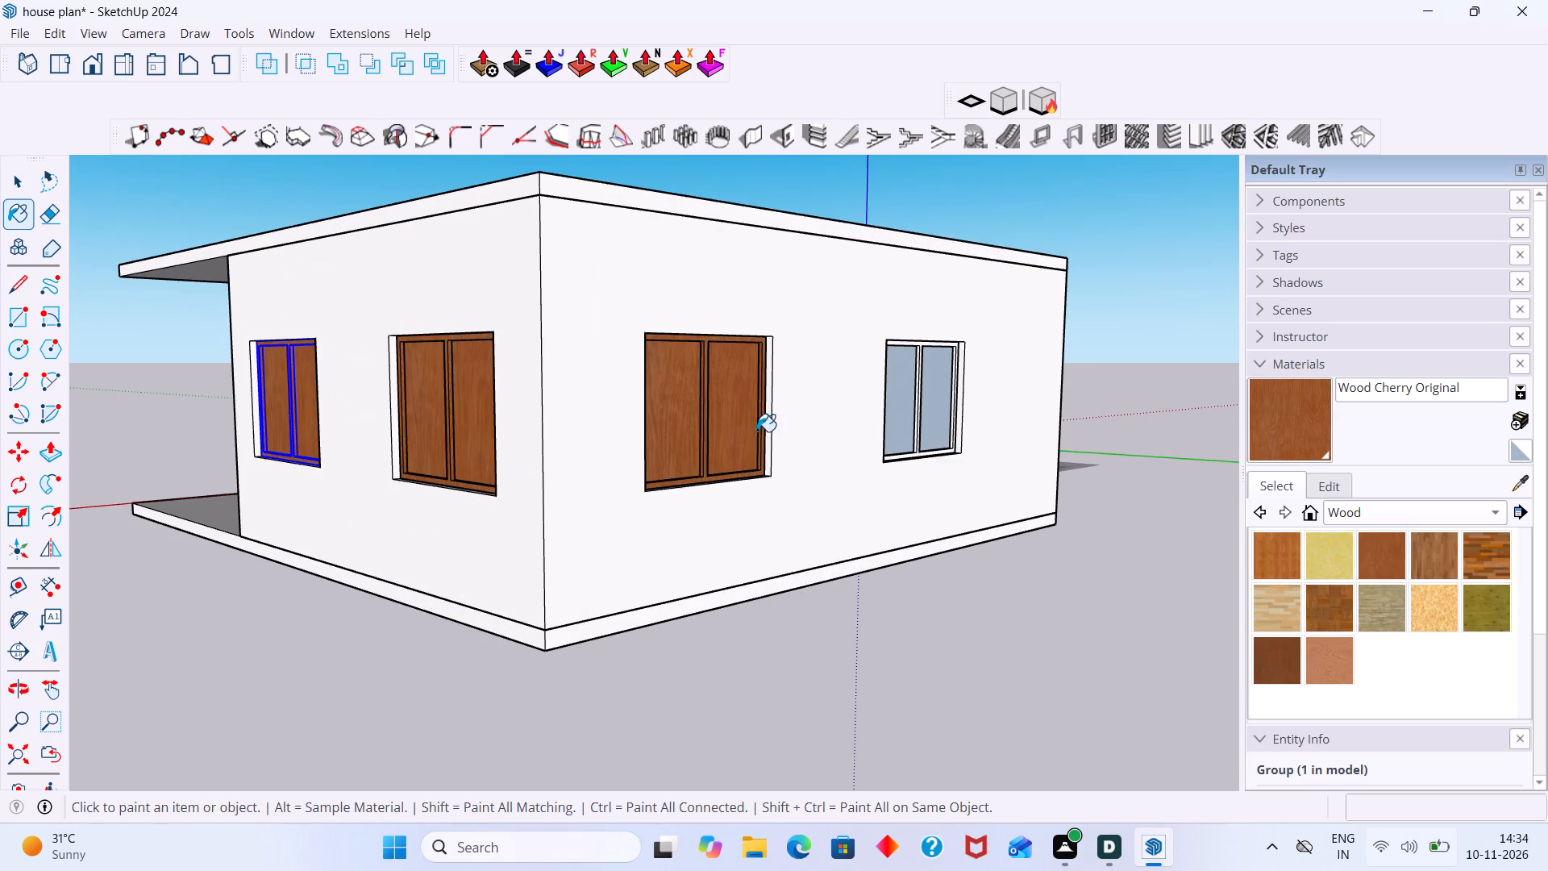
pyautogui.click(920, 413)
# Paint all three windows on the three-window wall with Wood Cherry Original.
pyautogui.scroll(-1, 902, 418)
pyautogui.moveTo(884, 421); pyautogui.dragTo(378, 497, button='middle')
pyautogui.scroll(2, 956, 498)
pyautogui.moveTo(949, 492); pyautogui.dragTo(564, 511, button='middle')
pyautogui.moveTo(1133, 465); pyautogui.dragTo(605, 515, button='middle')
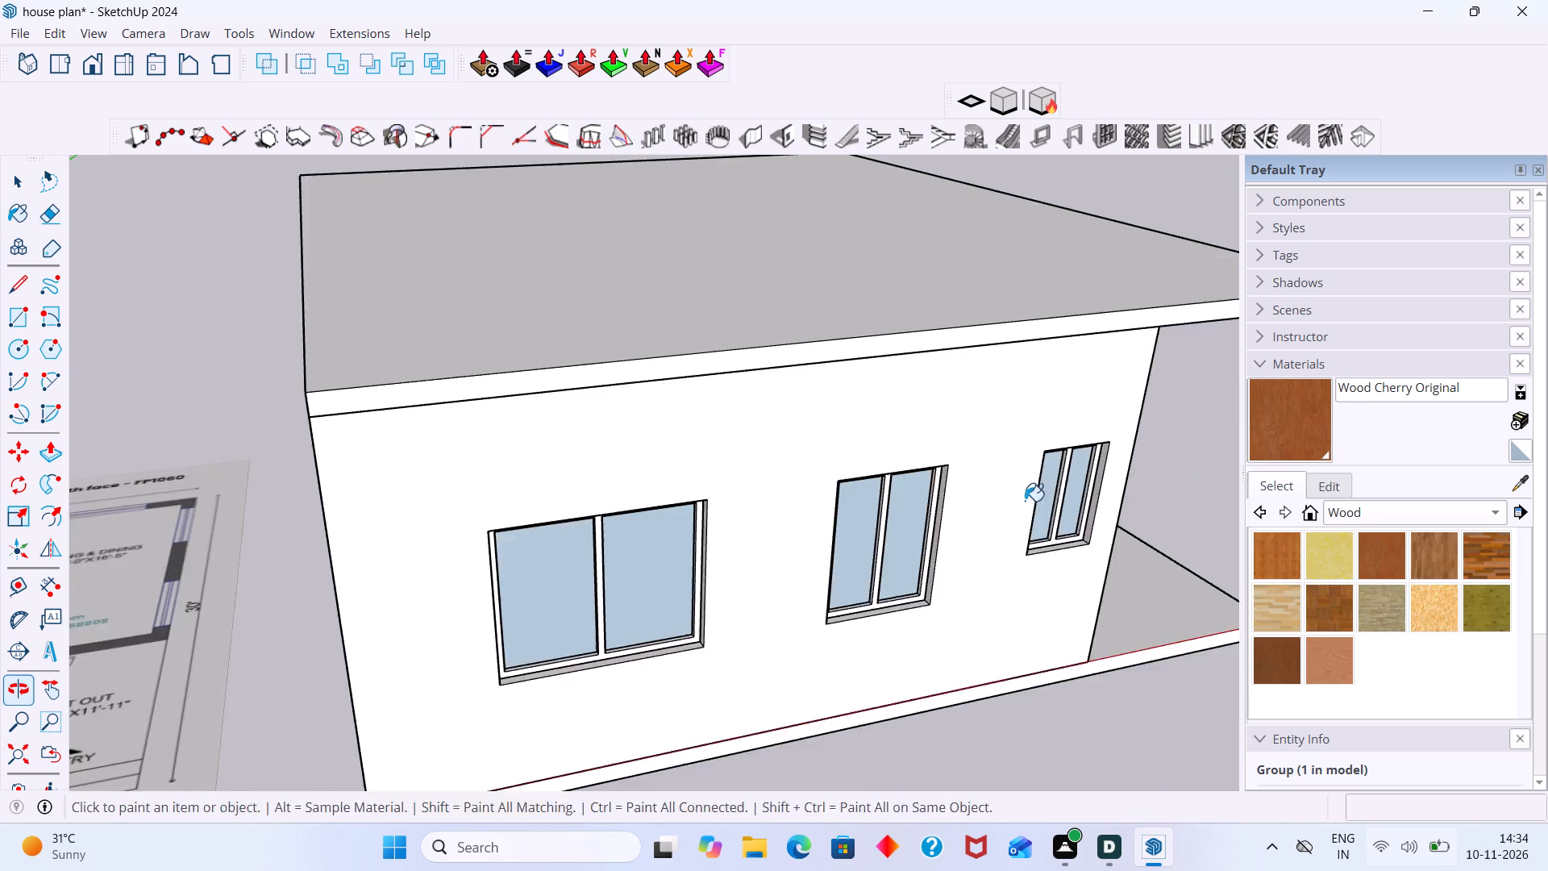
pyautogui.moveTo(1025, 500); pyautogui.dragTo(1001, 491, button='middle')
pyautogui.scroll(4, 1013, 494)
pyautogui.click(834, 537)
pyautogui.click(1081, 495)
pyautogui.moveTo(408, 633); pyautogui.dragTo(428, 632)
pyautogui.scroll(-4, 432, 619)
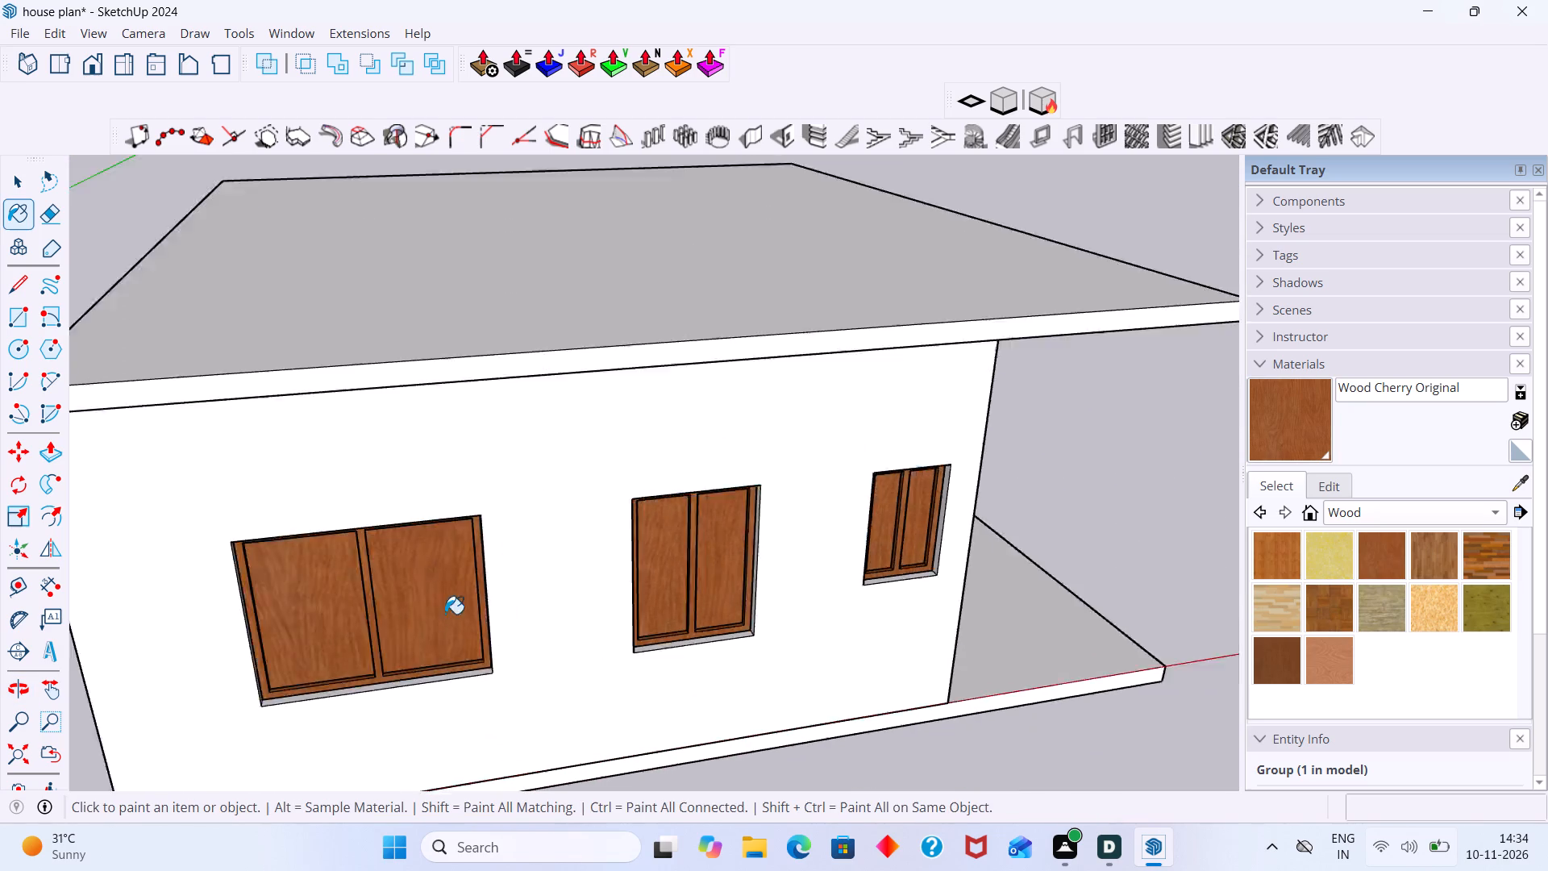
pyautogui.scroll(-5, 445, 614)
pyautogui.moveTo(543, 627); pyautogui.dragTo(293, 578, button='middle')
pyautogui.moveTo(427, 538); pyautogui.dragTo(284, 552, button='middle')
pyautogui.press('space')
# Inside the three-window wall's widest window group, paint the panes with Translucent Glass Blue from Glass and Mirrors.
pyautogui.scroll(1, 312, 514)
pyautogui.moveTo(312, 514); pyautogui.dragTo(705, 474, button='middle')
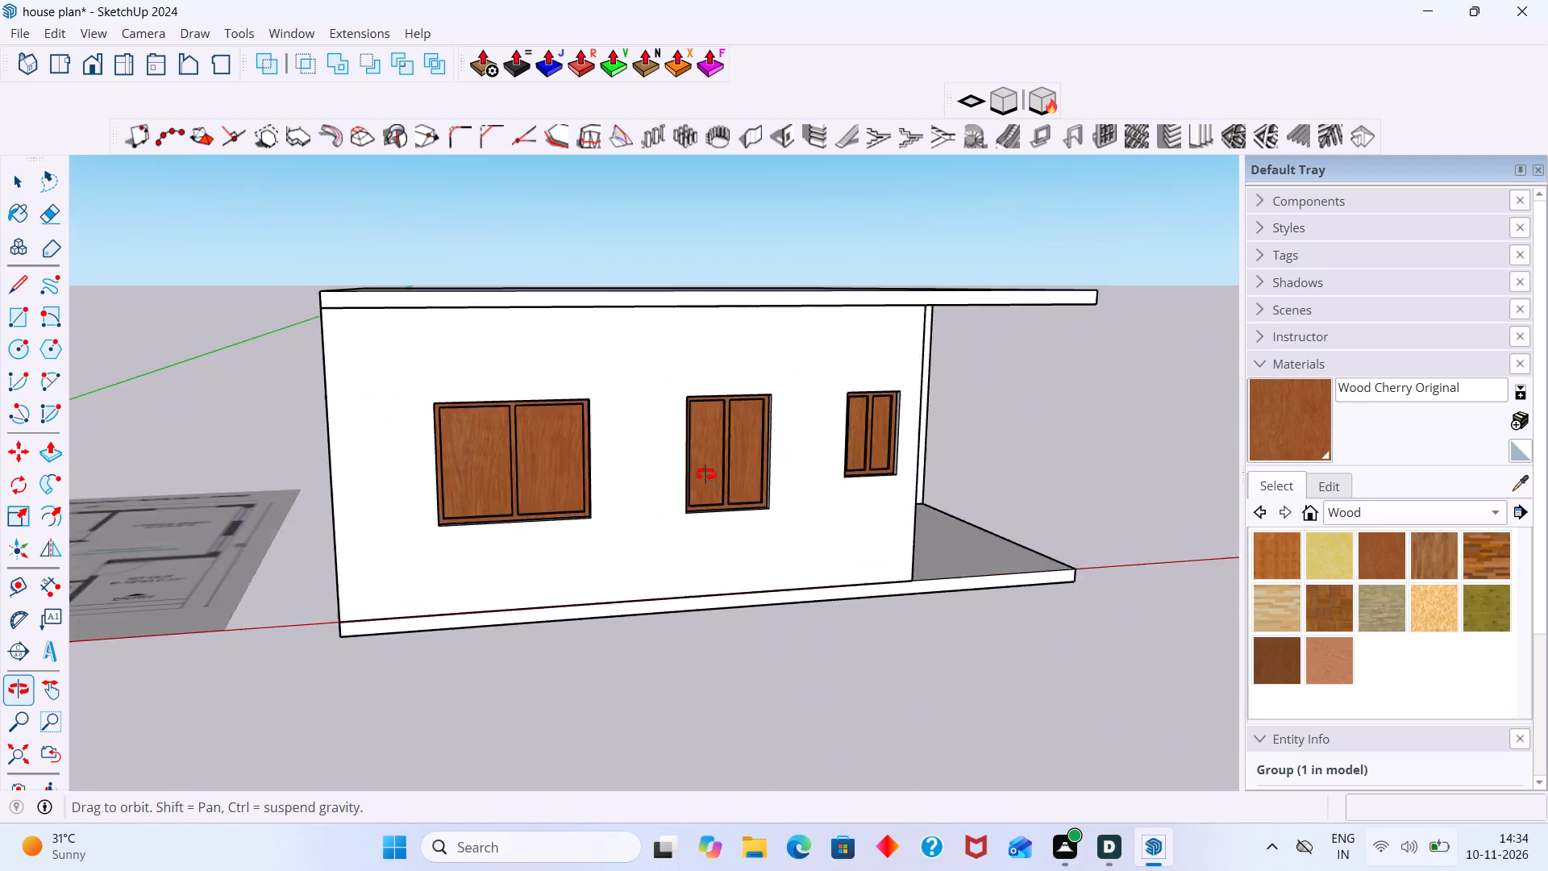
pyautogui.moveTo(705, 474); pyautogui.dragTo(706, 473, button='middle')
pyautogui.scroll(7, 534, 487)
pyautogui.click(489, 470)
pyautogui.scroll(3, 515, 495)
pyautogui.tripleClick(489, 495)
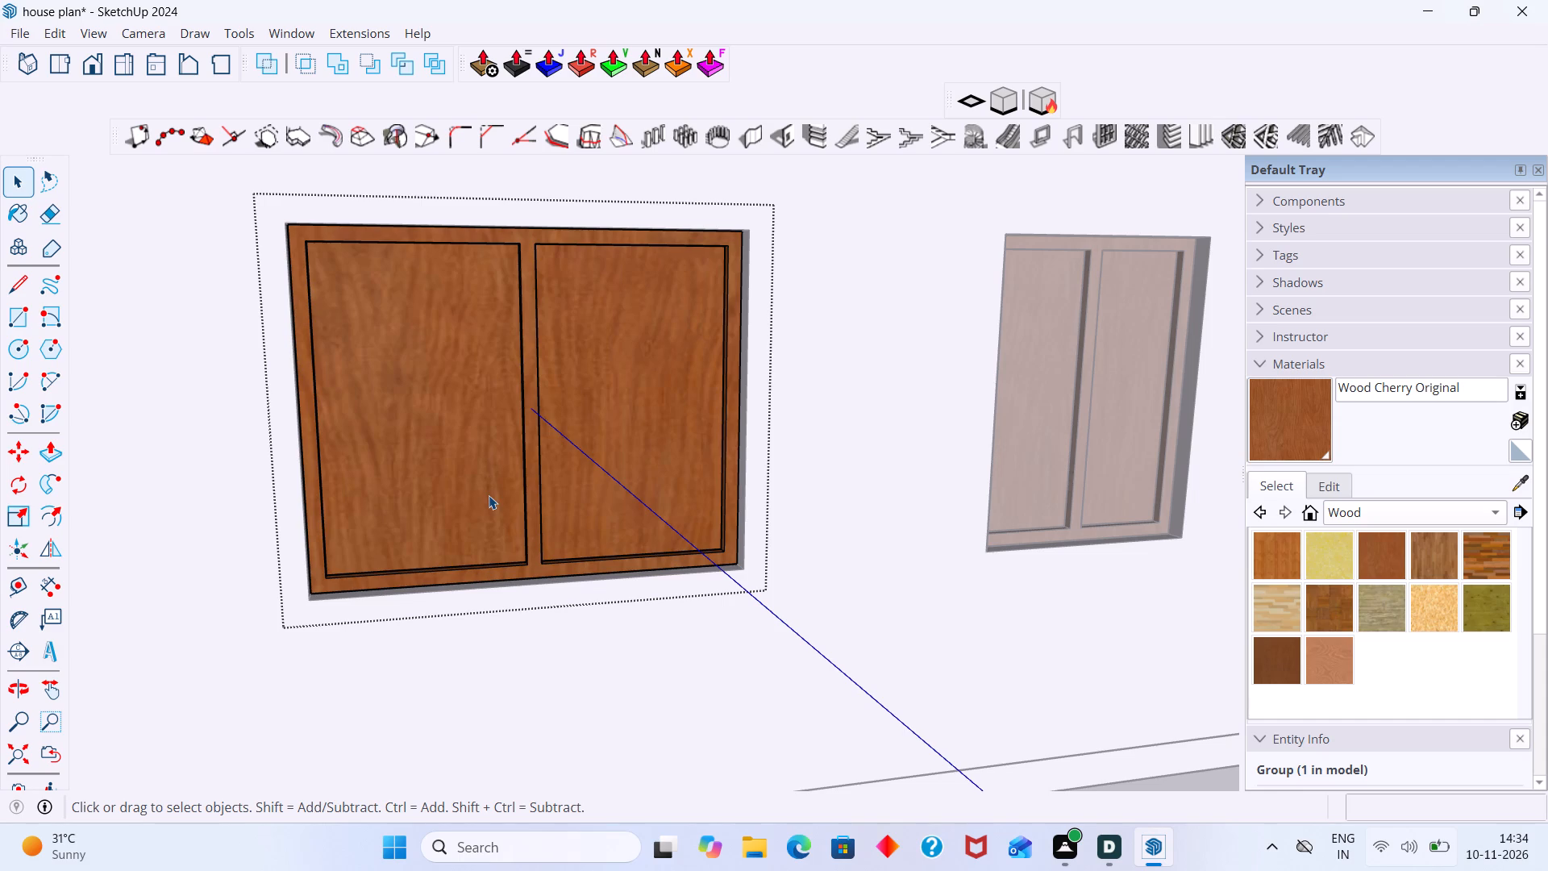
pyautogui.click(473, 498)
pyautogui.doubleClick(478, 498)
pyautogui.scroll(2, 476, 495)
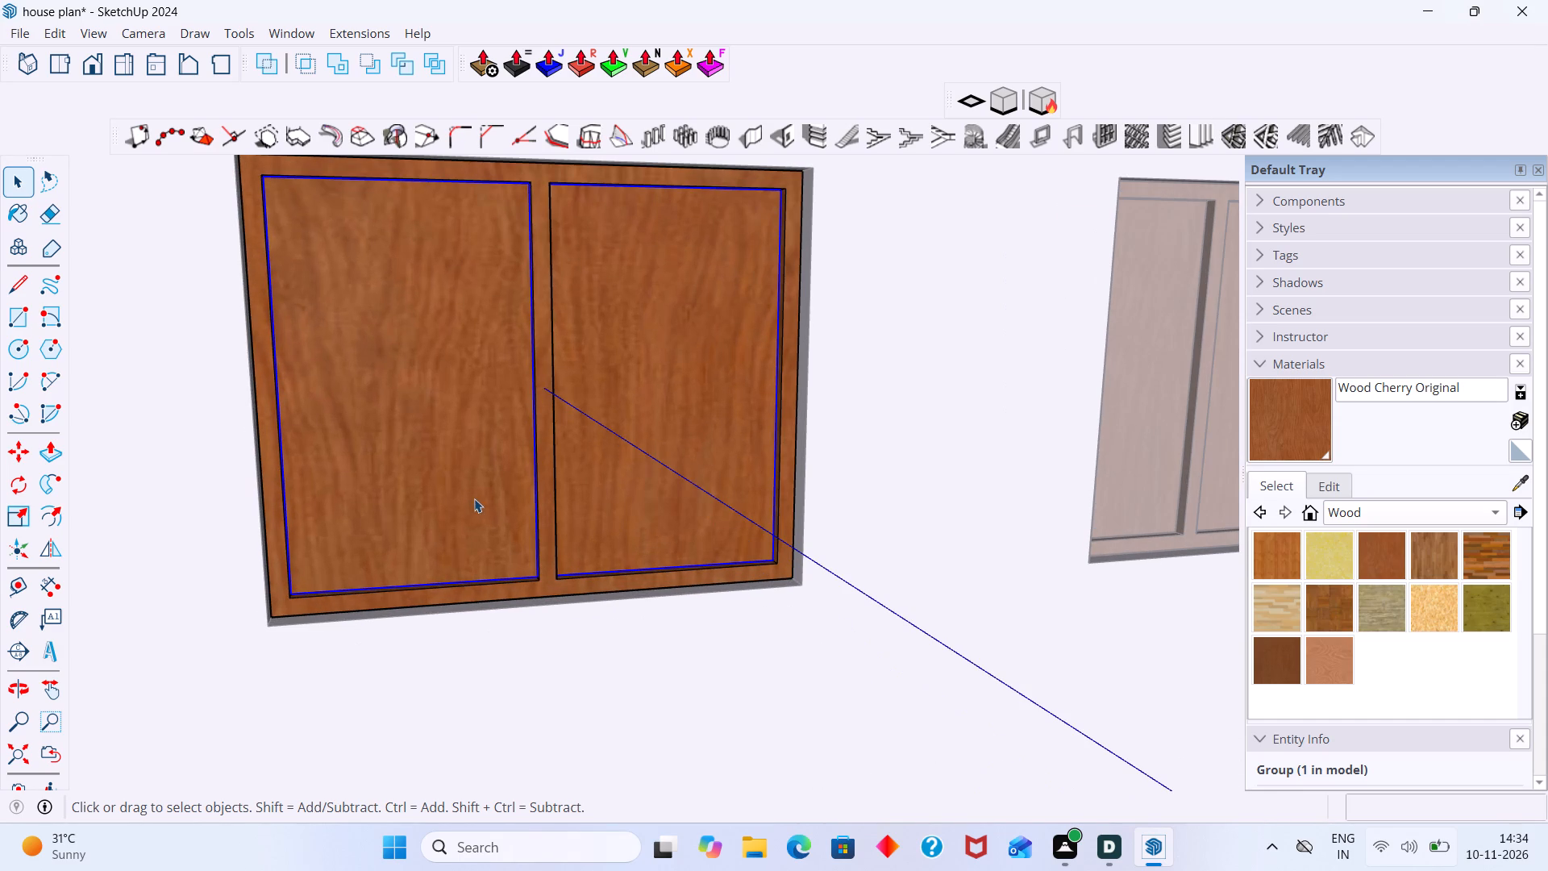
pyautogui.doubleClick(619, 493)
pyautogui.click(1492, 511)
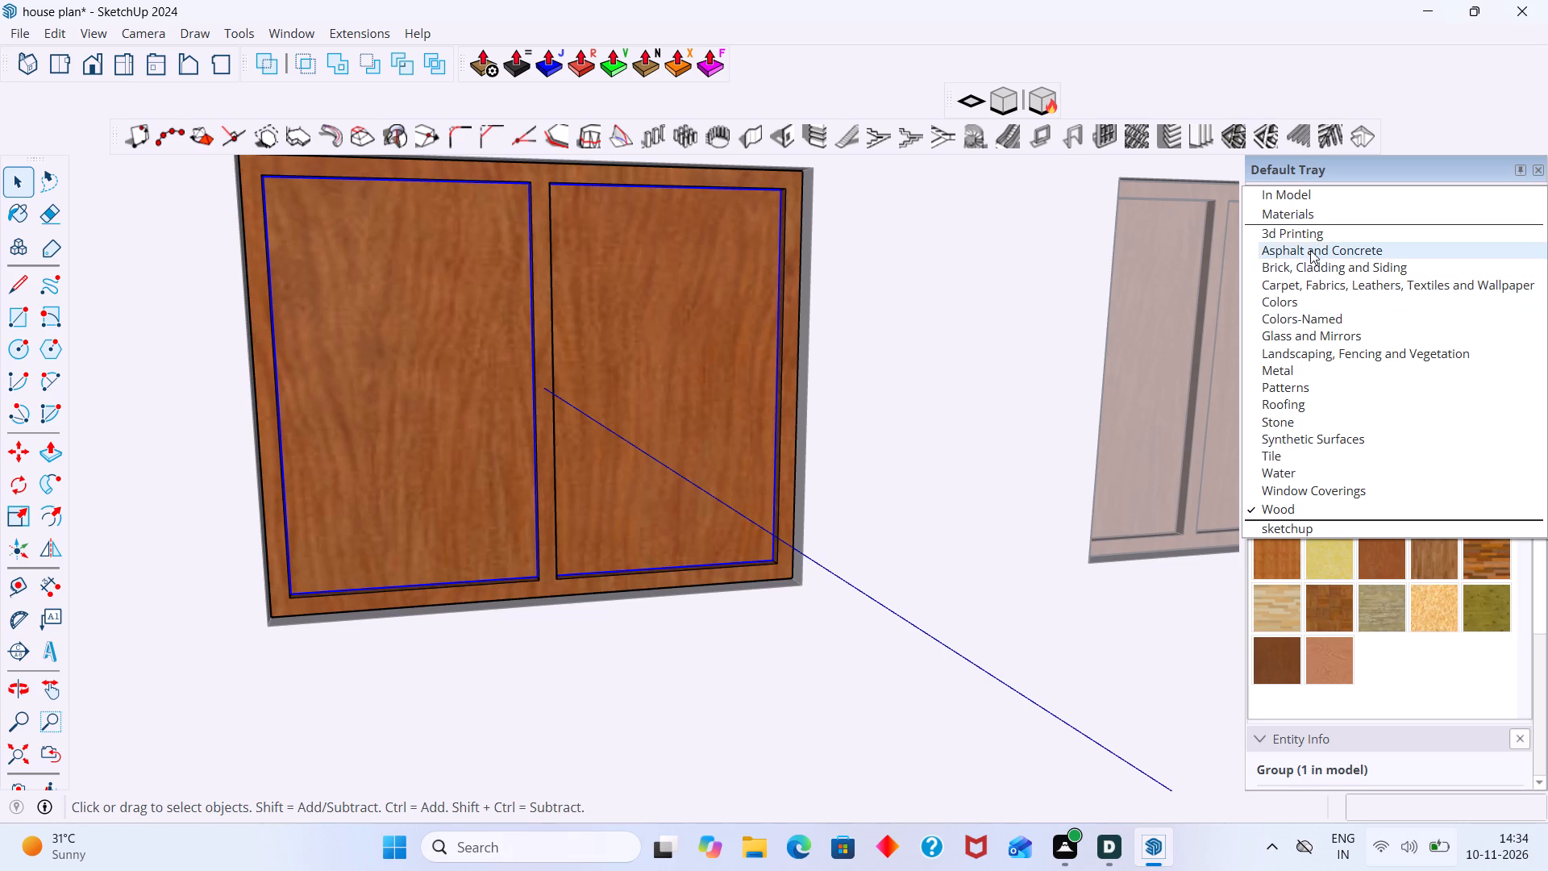
pyautogui.click(1309, 344)
pyautogui.click(1433, 568)
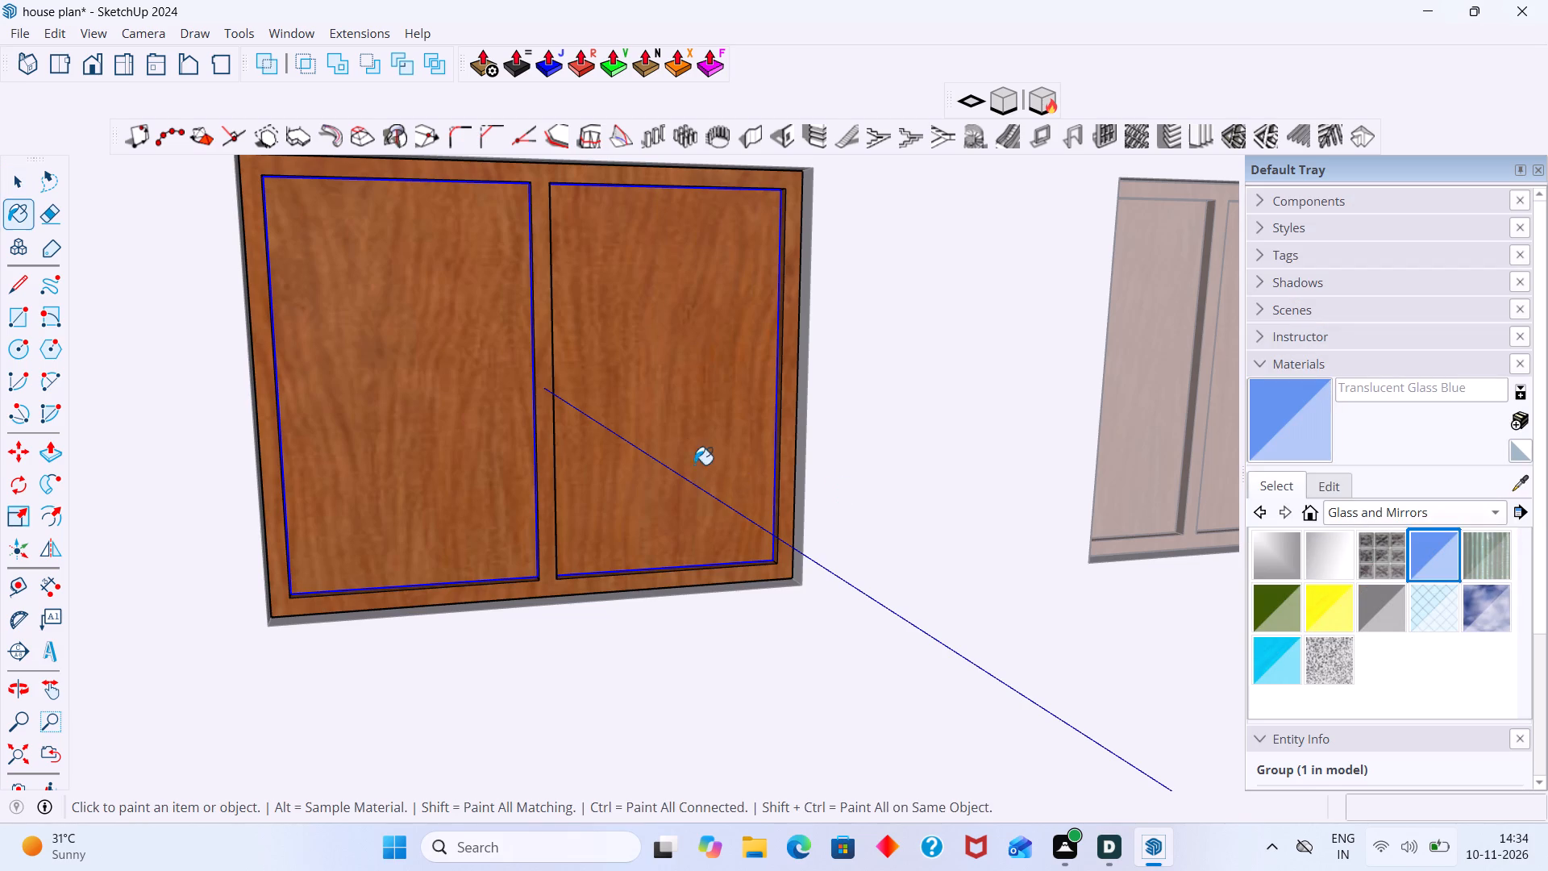
pyautogui.click(678, 455)
pyautogui.scroll(1, 685, 444)
pyautogui.scroll(-6, 685, 444)
pyautogui.moveTo(735, 454); pyautogui.dragTo(564, 452, button='middle')
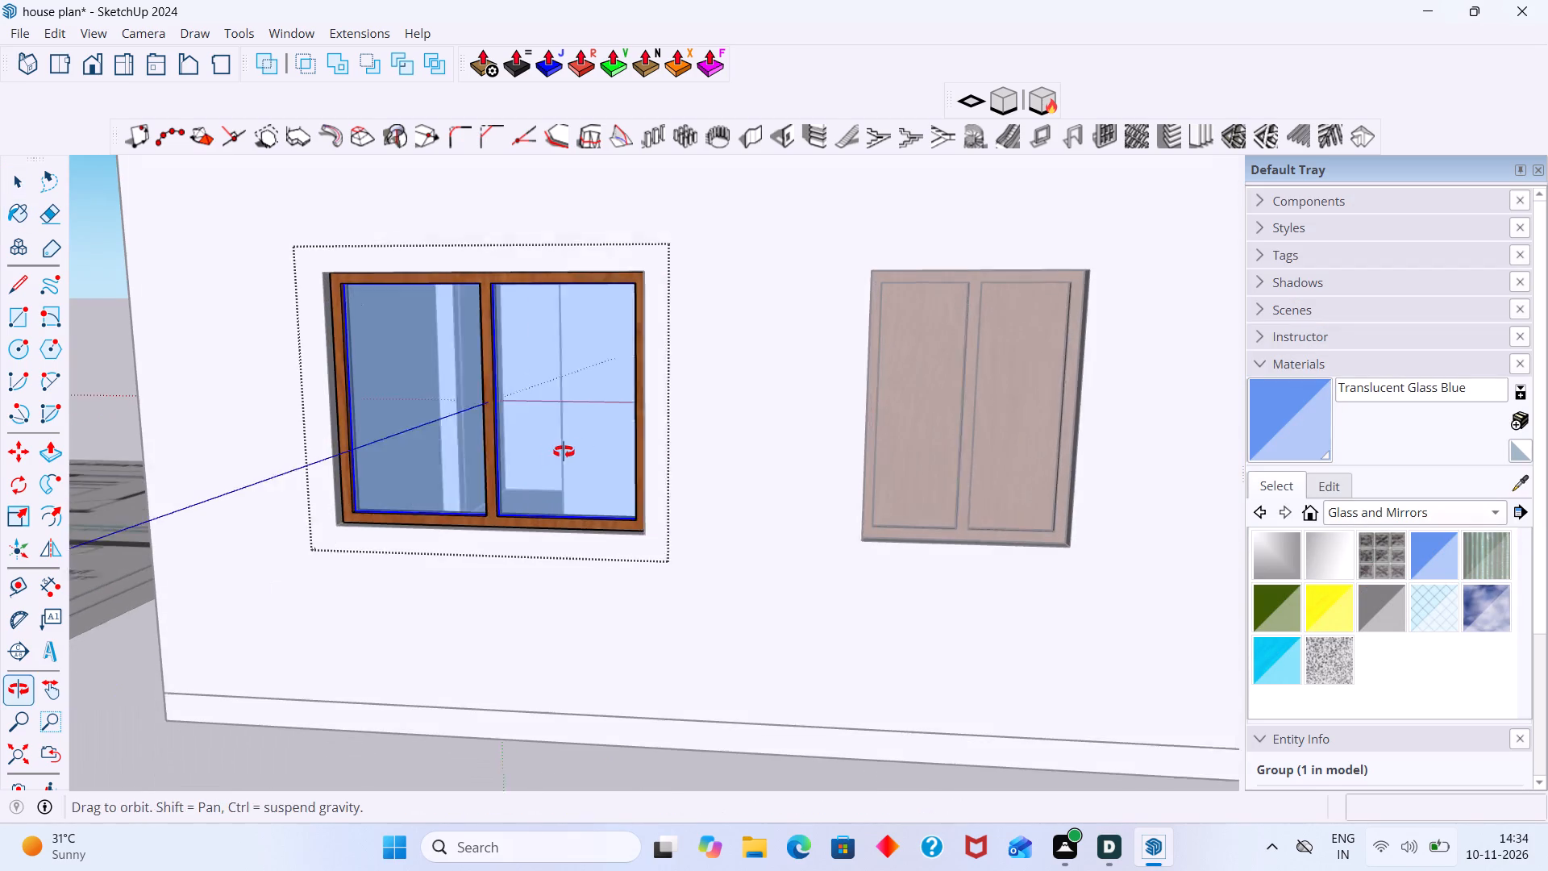
pyautogui.moveTo(564, 452); pyautogui.dragTo(570, 453, button='middle')
pyautogui.press('space')
pyautogui.click(881, 452)
# Paint the panes inside the three-window wall's middle window group with Translucent Glass Blue.
pyautogui.doubleClick(905, 453)
pyautogui.click(913, 464)
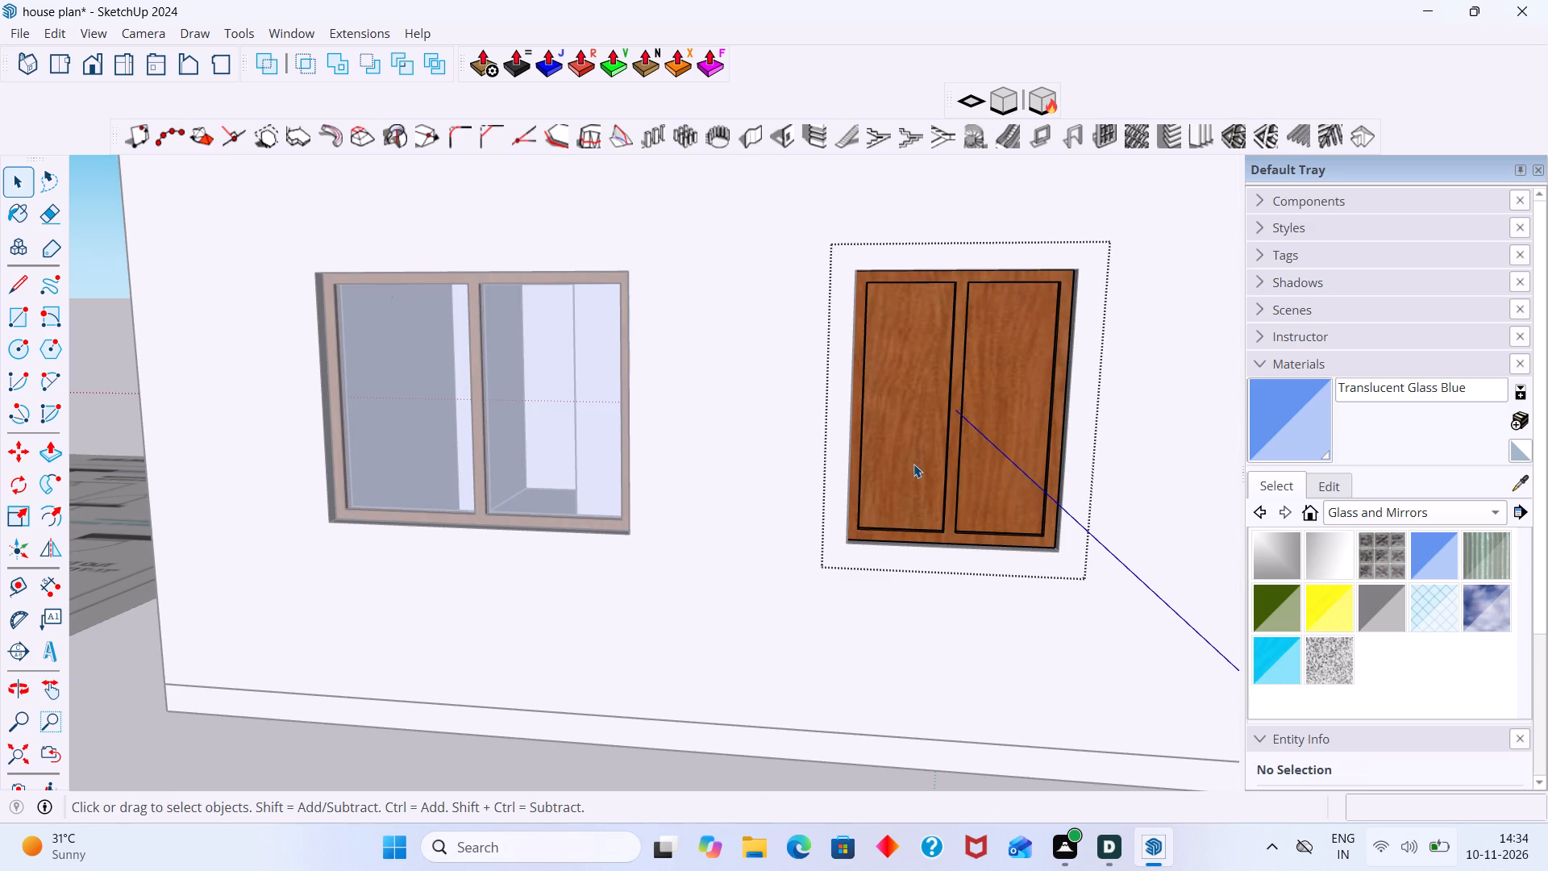
pyautogui.click(1255, 429)
pyautogui.click(897, 435)
pyautogui.scroll(-6, 897, 435)
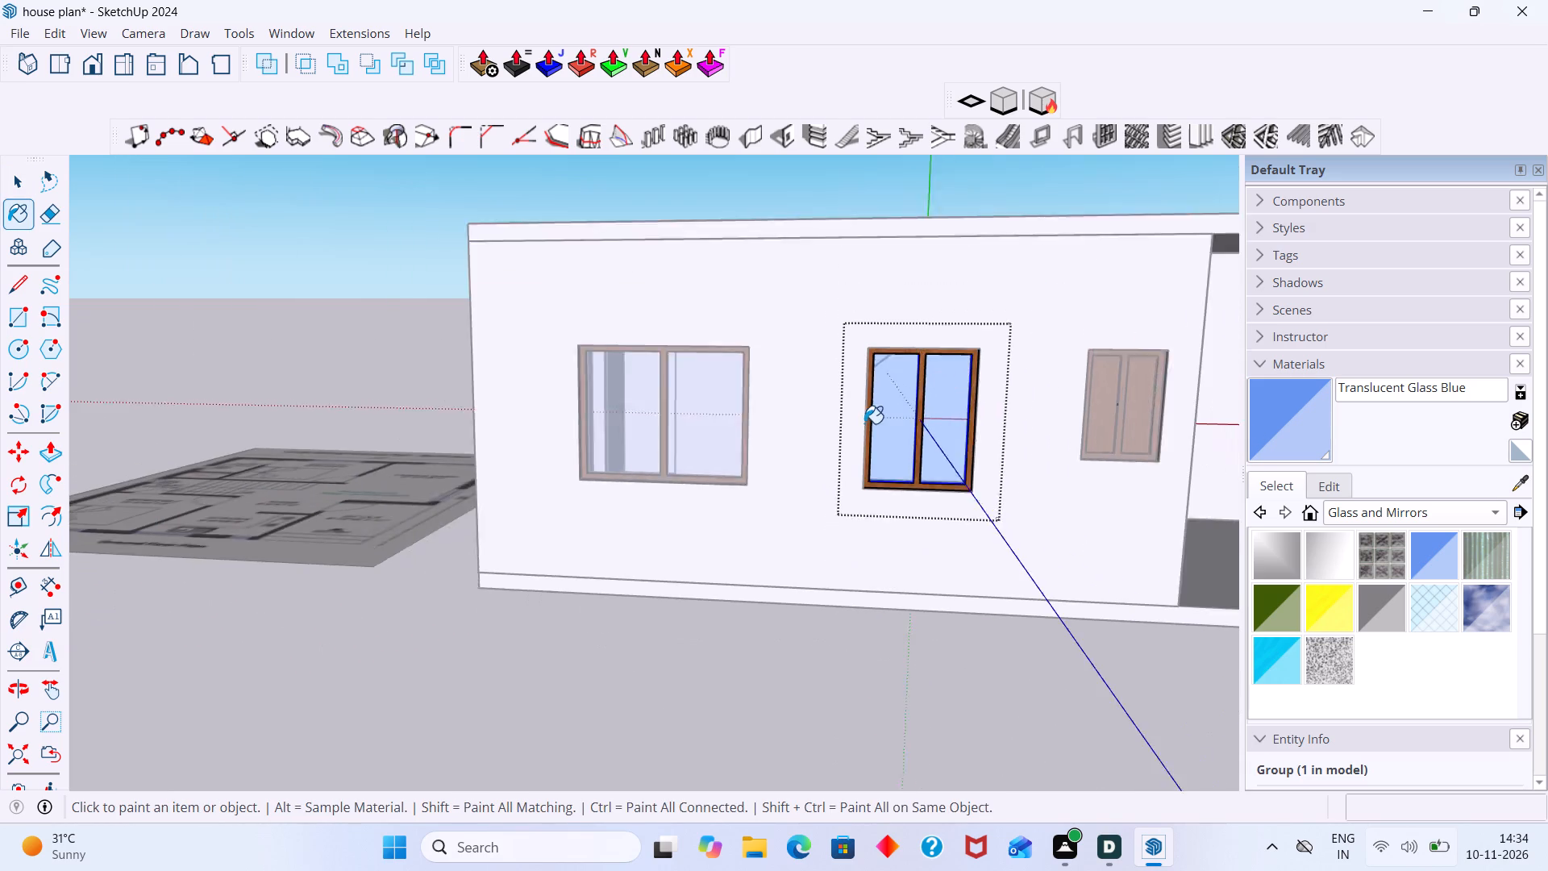
pyautogui.scroll(-3, 864, 423)
pyautogui.press('space')
pyautogui.moveTo(1037, 627); pyautogui.dragTo(1031, 615)
pyautogui.scroll(5, 1047, 427)
pyautogui.click(1015, 695)
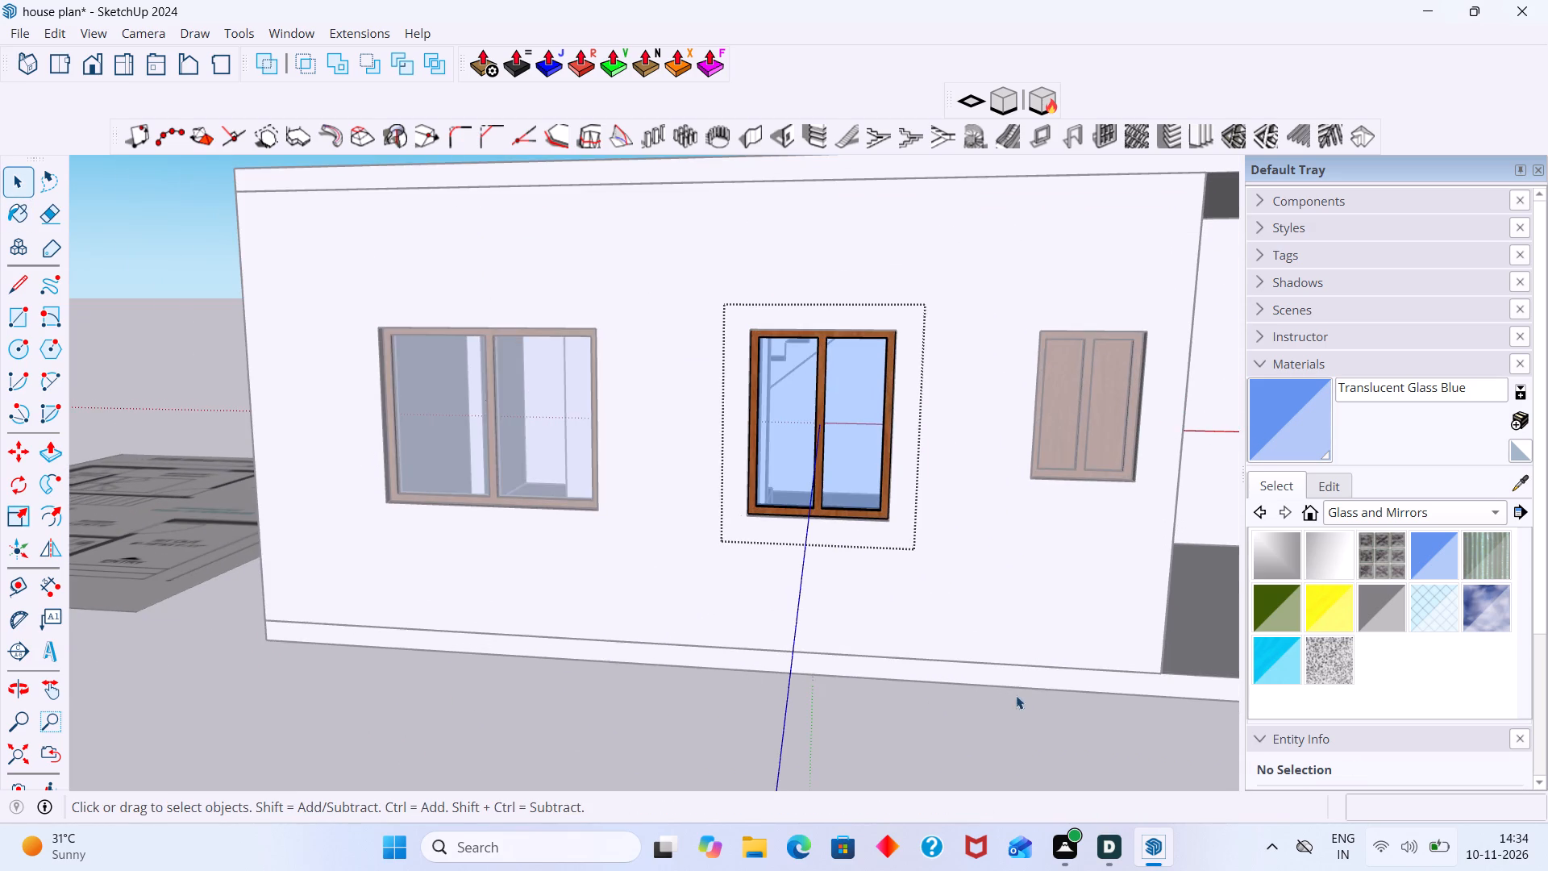
# Paint the panes inside the three-window wall's smallest window group, nearest the porch, with Translucent Glass Blue.
pyautogui.scroll(4, 1032, 518)
pyautogui.tripleClick(1066, 429)
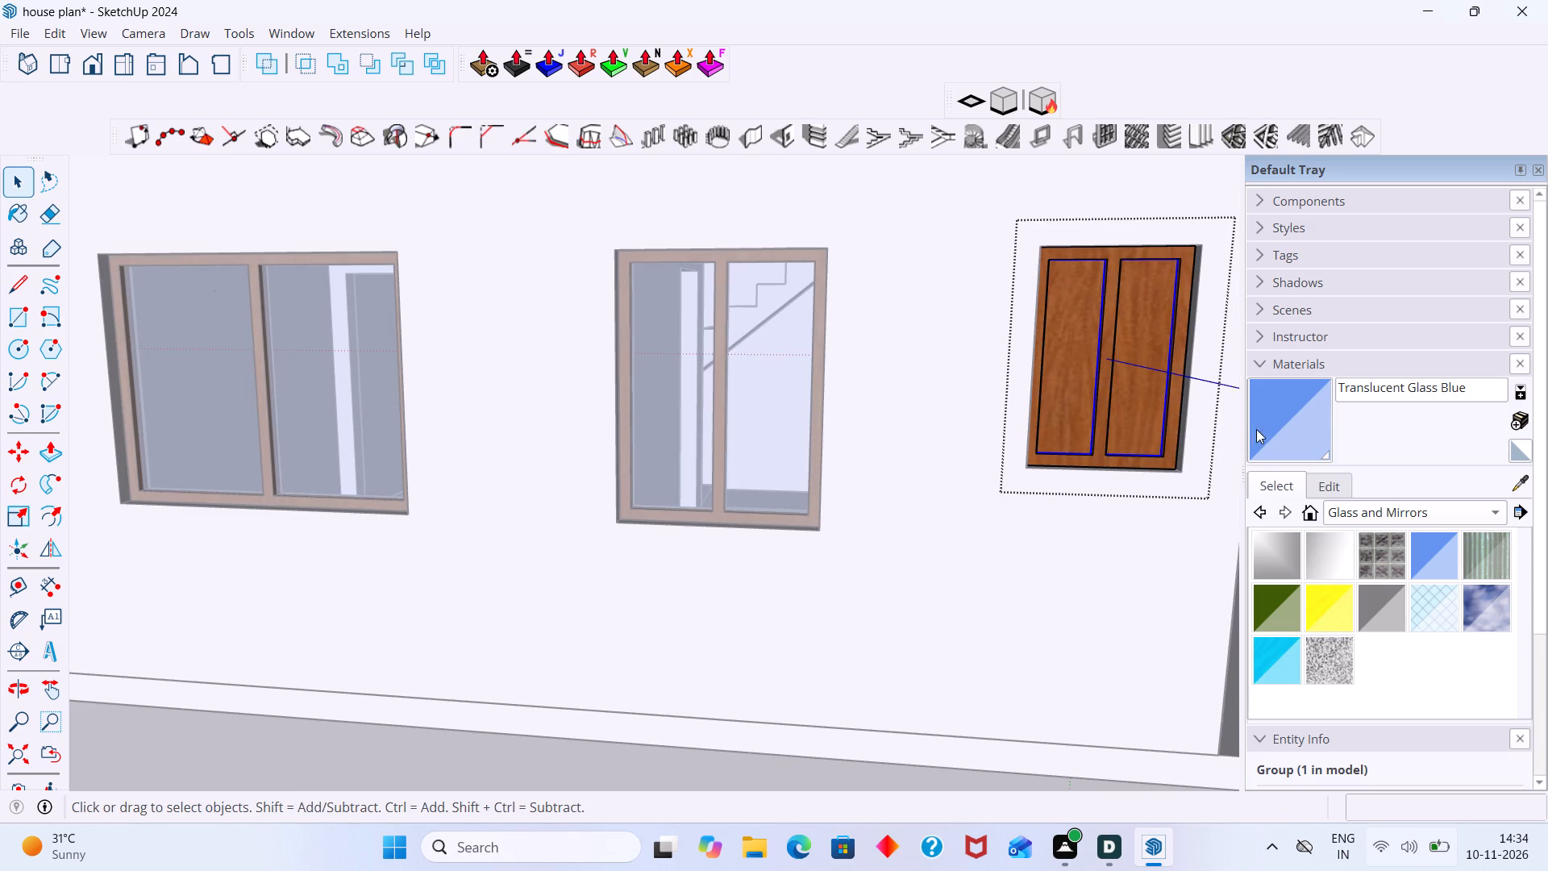
pyautogui.click(1268, 427)
pyautogui.click(1076, 408)
pyautogui.scroll(-12, 1071, 408)
pyautogui.moveTo(1011, 435); pyautogui.dragTo(702, 449, button='middle')
pyautogui.press('space')
pyautogui.click(687, 710)
# Paint the panes inside the porch-side wall's window group nearest the porch with Translucent Glass Blue.
pyautogui.moveTo(1030, 525); pyautogui.dragTo(852, 501, button='middle')
pyautogui.scroll(3, 954, 456)
pyautogui.doubleClick(991, 439)
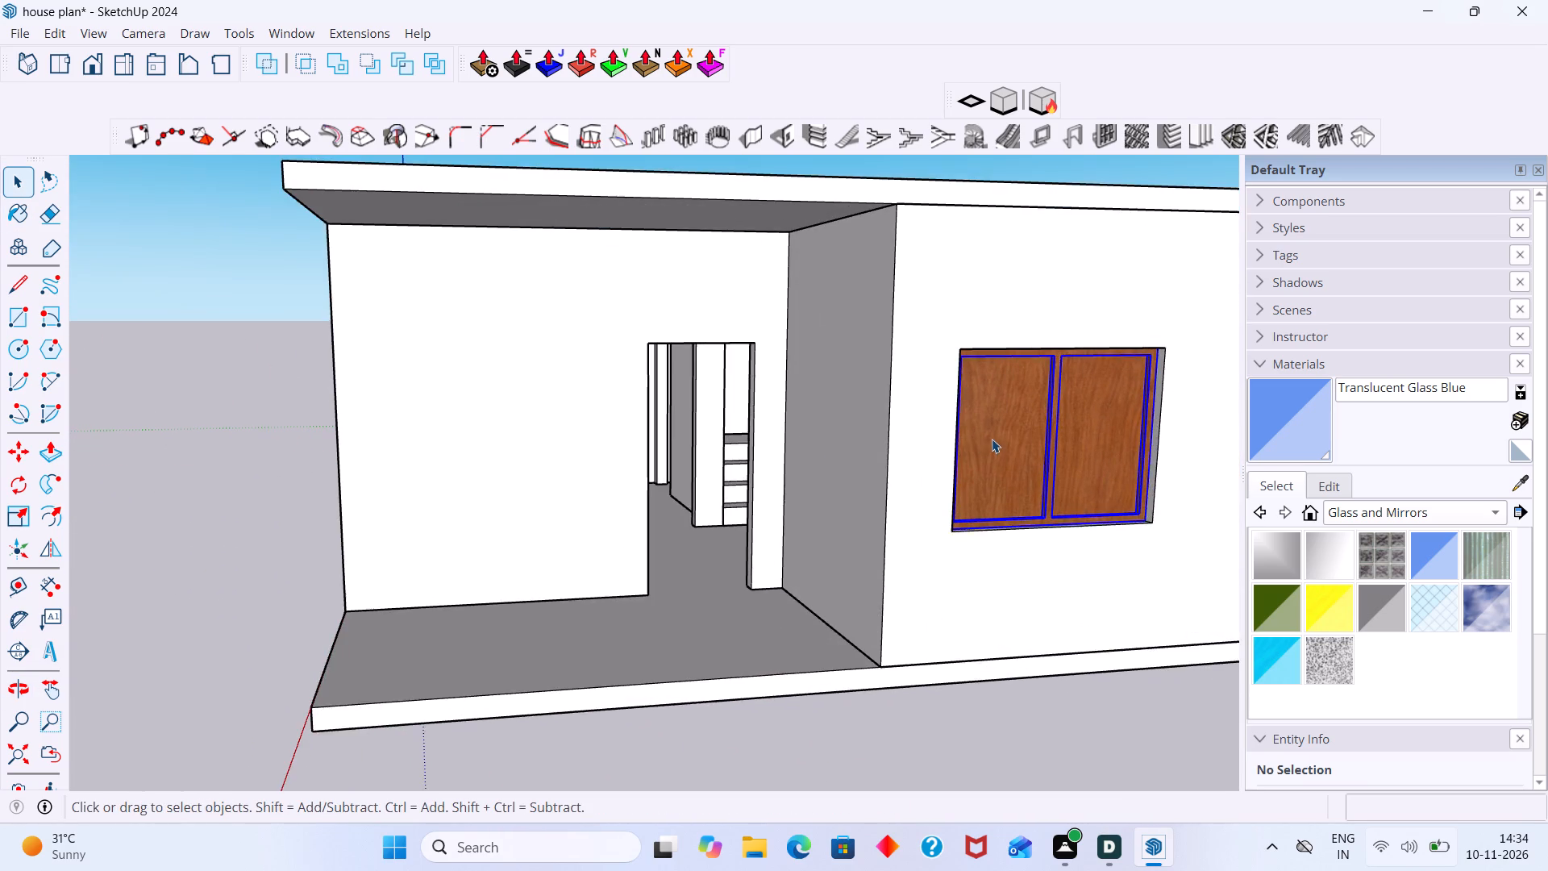
pyautogui.click(1001, 447)
pyautogui.click(1284, 422)
pyautogui.click(1004, 438)
pyautogui.scroll(1, 1000, 440)
pyautogui.scroll(-6, 998, 440)
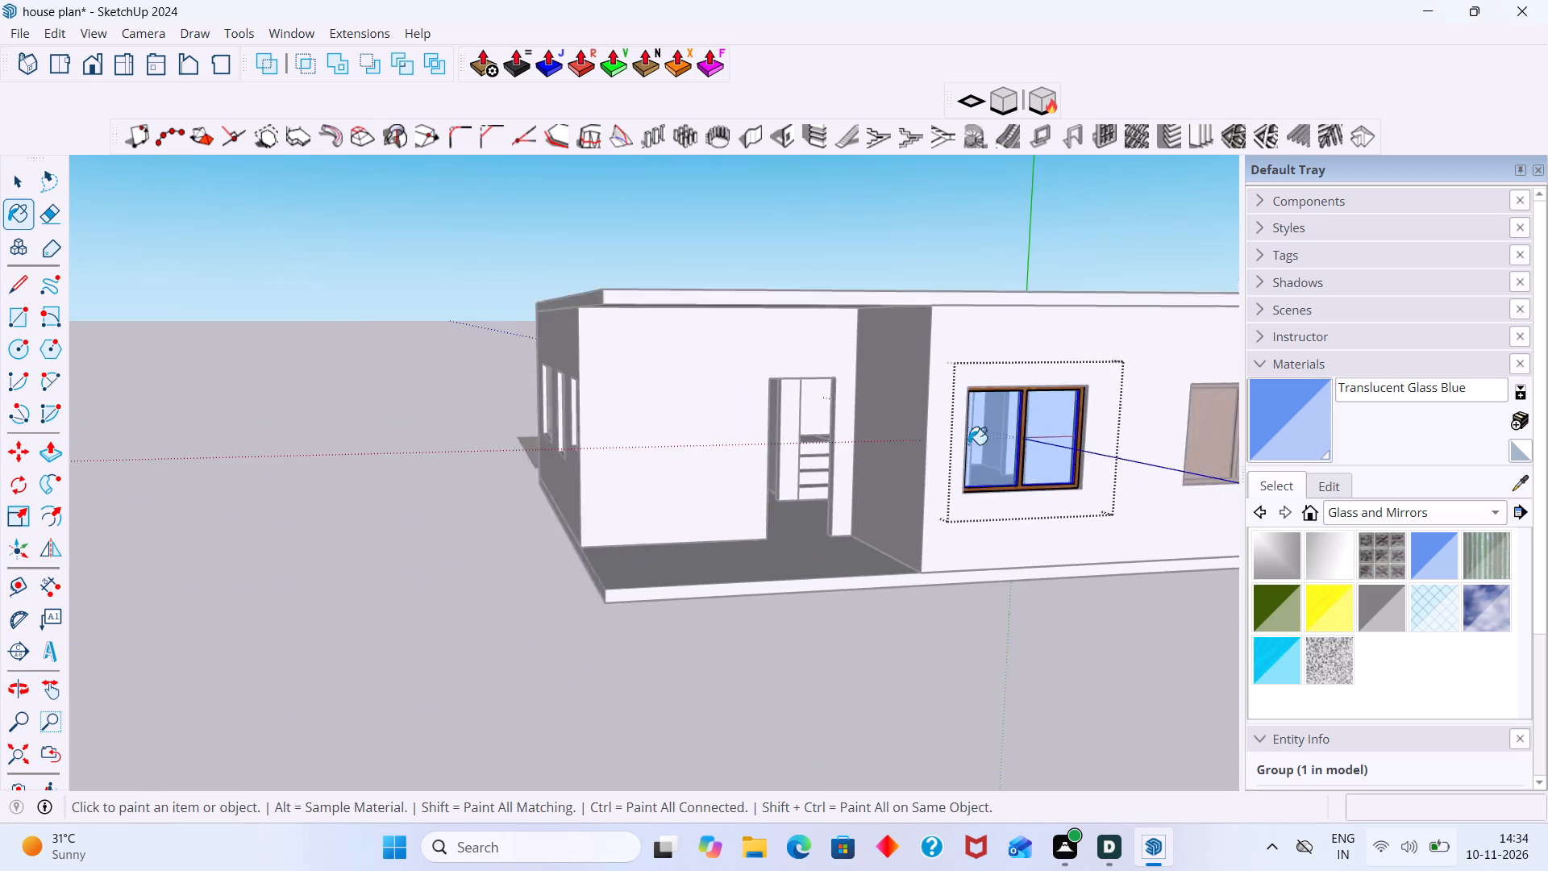
pyautogui.scroll(-3, 968, 444)
pyautogui.moveTo(985, 477); pyautogui.dragTo(770, 478, button='middle')
pyautogui.press('space')
pyautogui.click(916, 589)
# Paint the panes inside the porch-side wall's other window group, nearest the rear wall, with Translucent Glass Blue.
pyautogui.scroll(6, 1064, 458)
pyautogui.doubleClick(1026, 487)
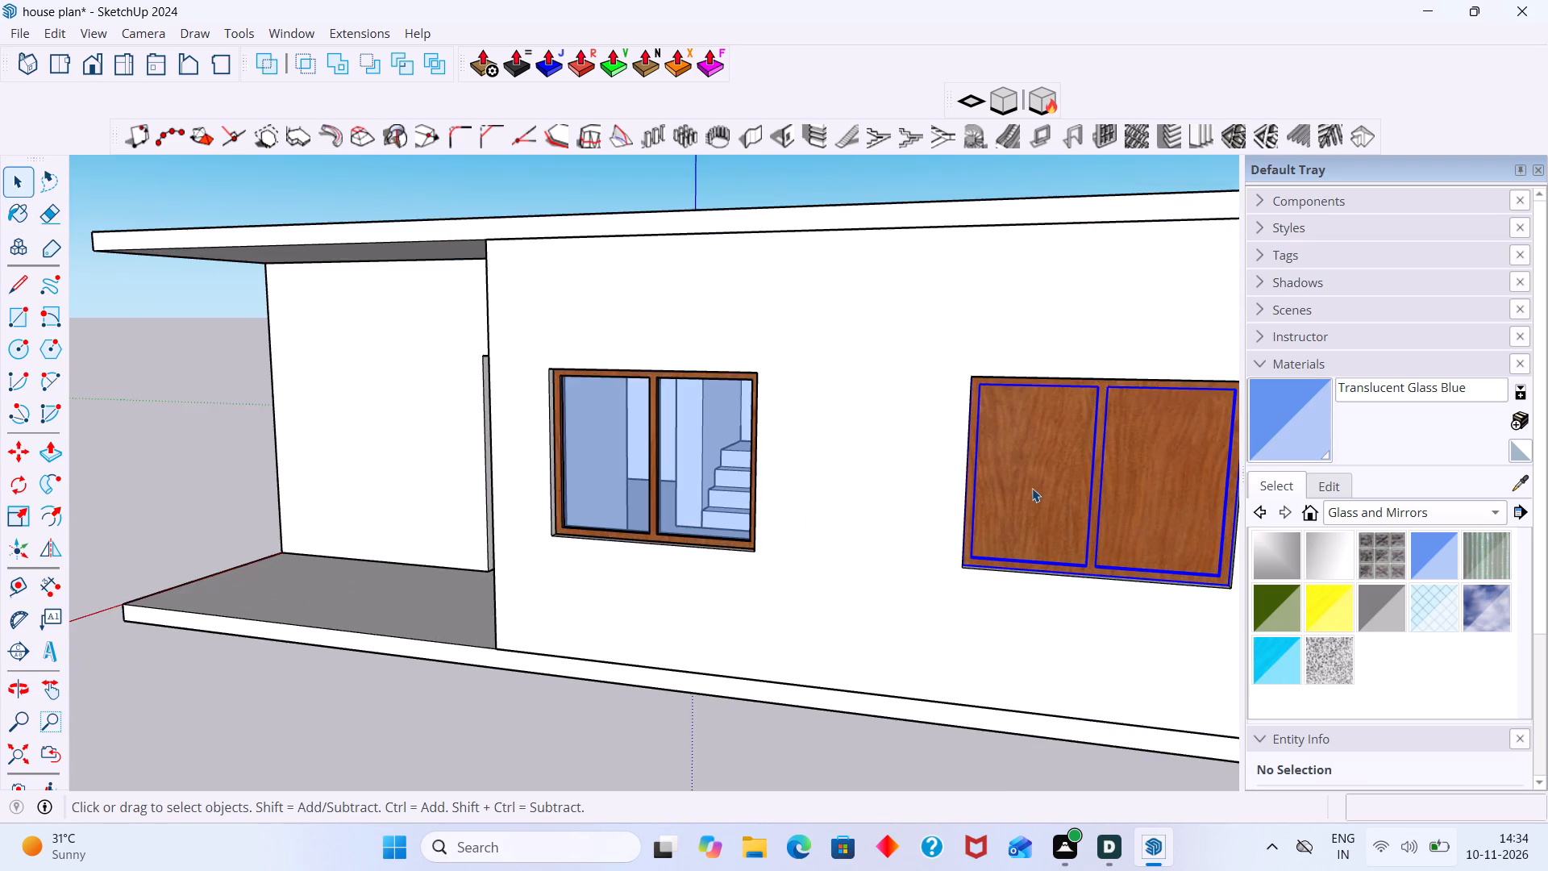
pyautogui.click(1034, 488)
pyautogui.click(1284, 435)
pyautogui.click(1044, 485)
pyautogui.scroll(-9, 1043, 485)
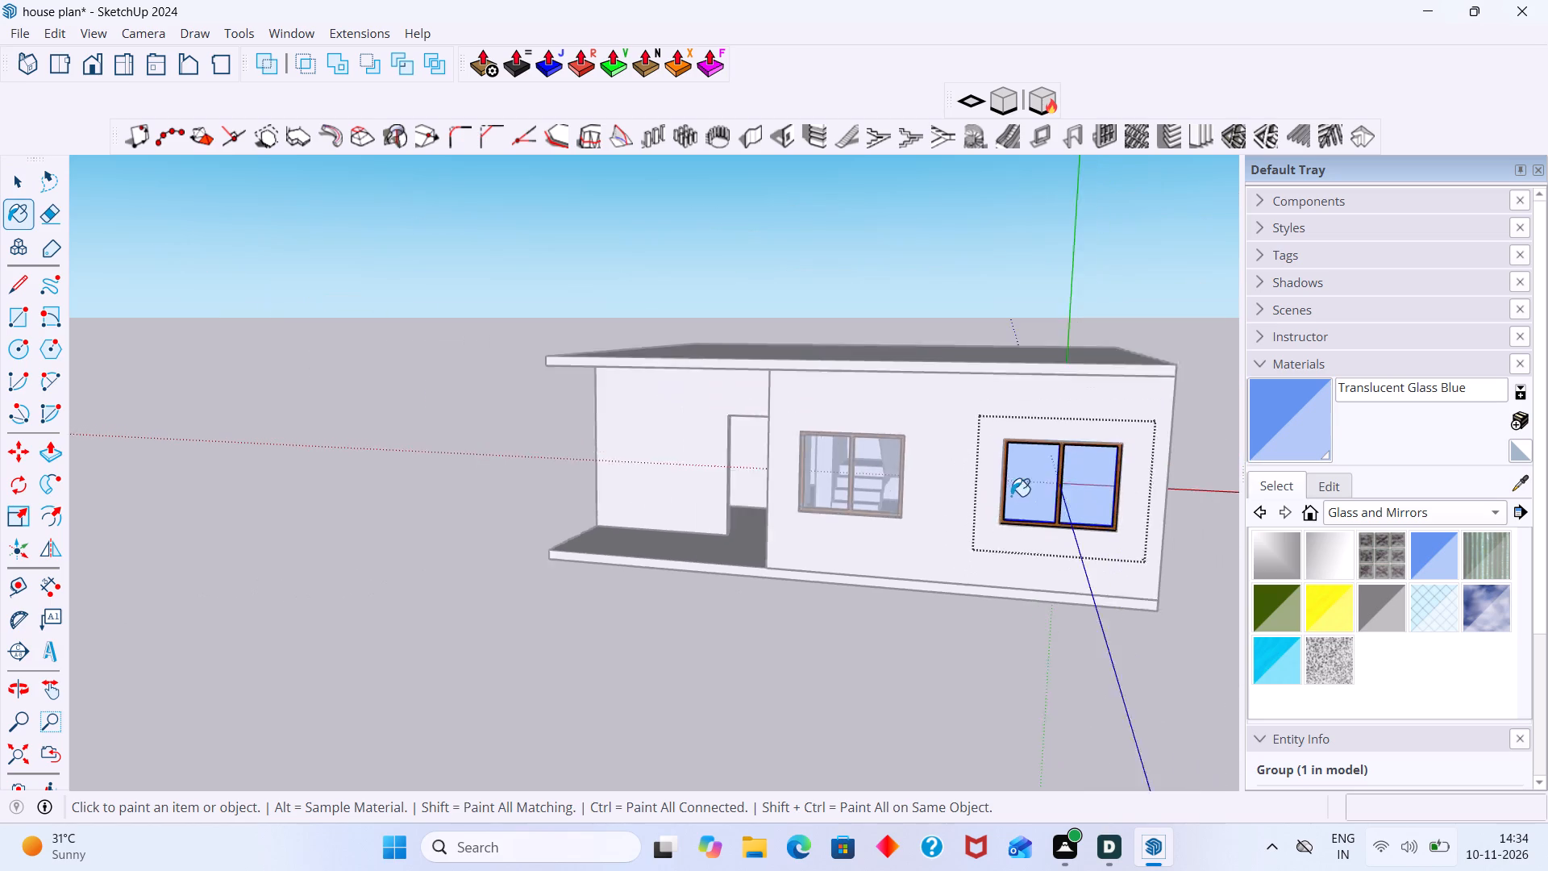
pyautogui.scroll(-2, 1011, 496)
pyautogui.moveTo(1029, 515); pyautogui.dragTo(664, 538, button='middle')
pyautogui.press('space')
pyautogui.moveTo(768, 708); pyautogui.dragTo(760, 708)
# Paint the panes inside the rear wall's window group nearest the porch-side wall with Translucent Glass Blue.
pyautogui.scroll(6, 814, 577)
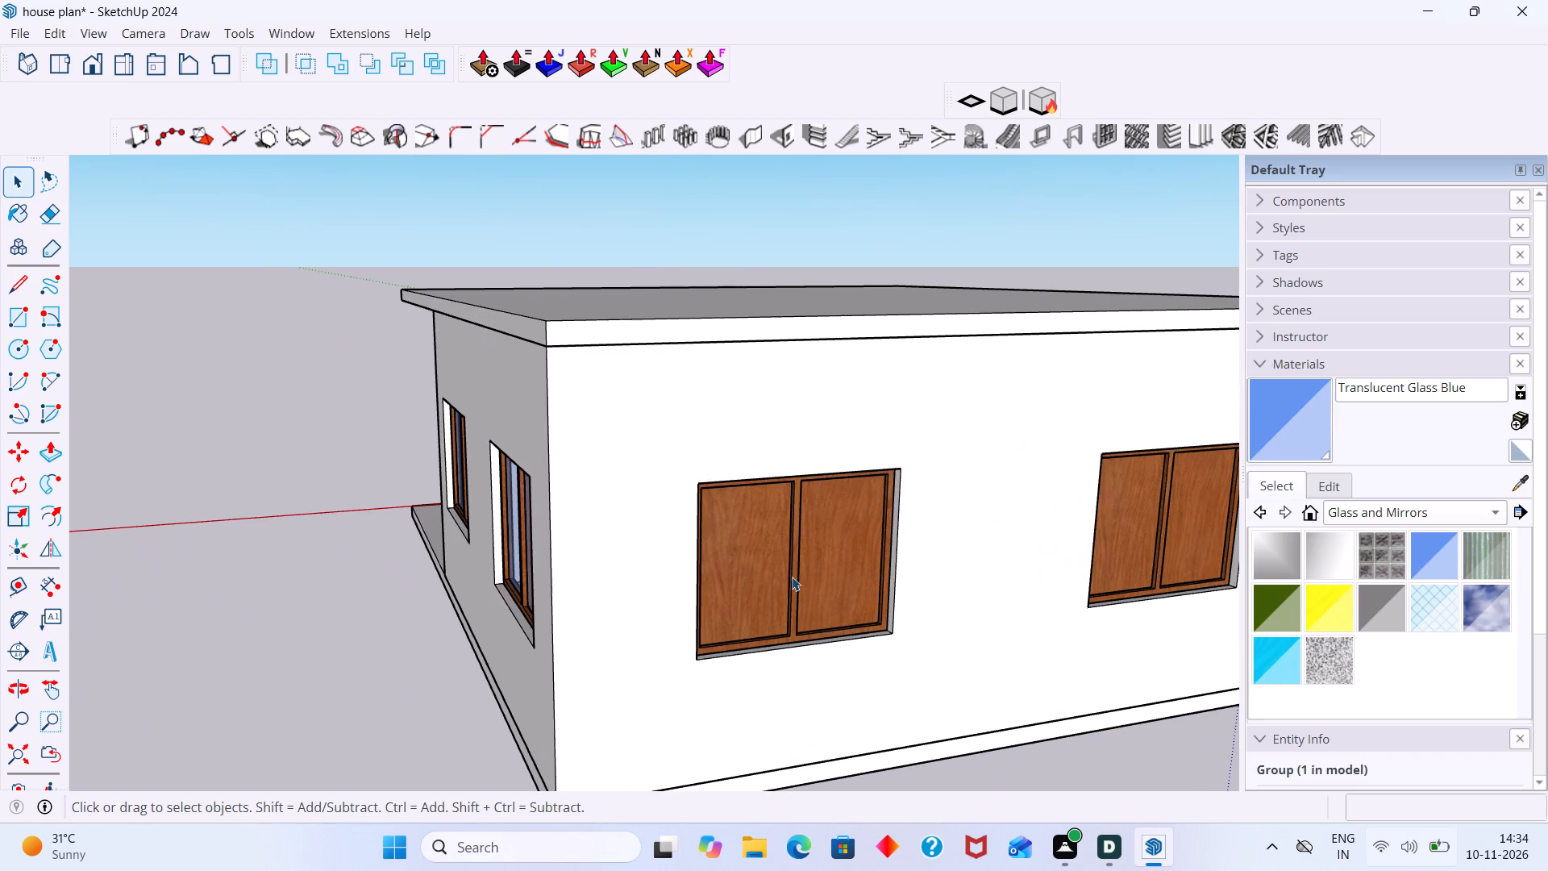
pyautogui.click(722, 575)
pyautogui.click(723, 567)
pyautogui.click(735, 568)
pyautogui.scroll(4, 748, 562)
pyautogui.doubleClick(748, 557)
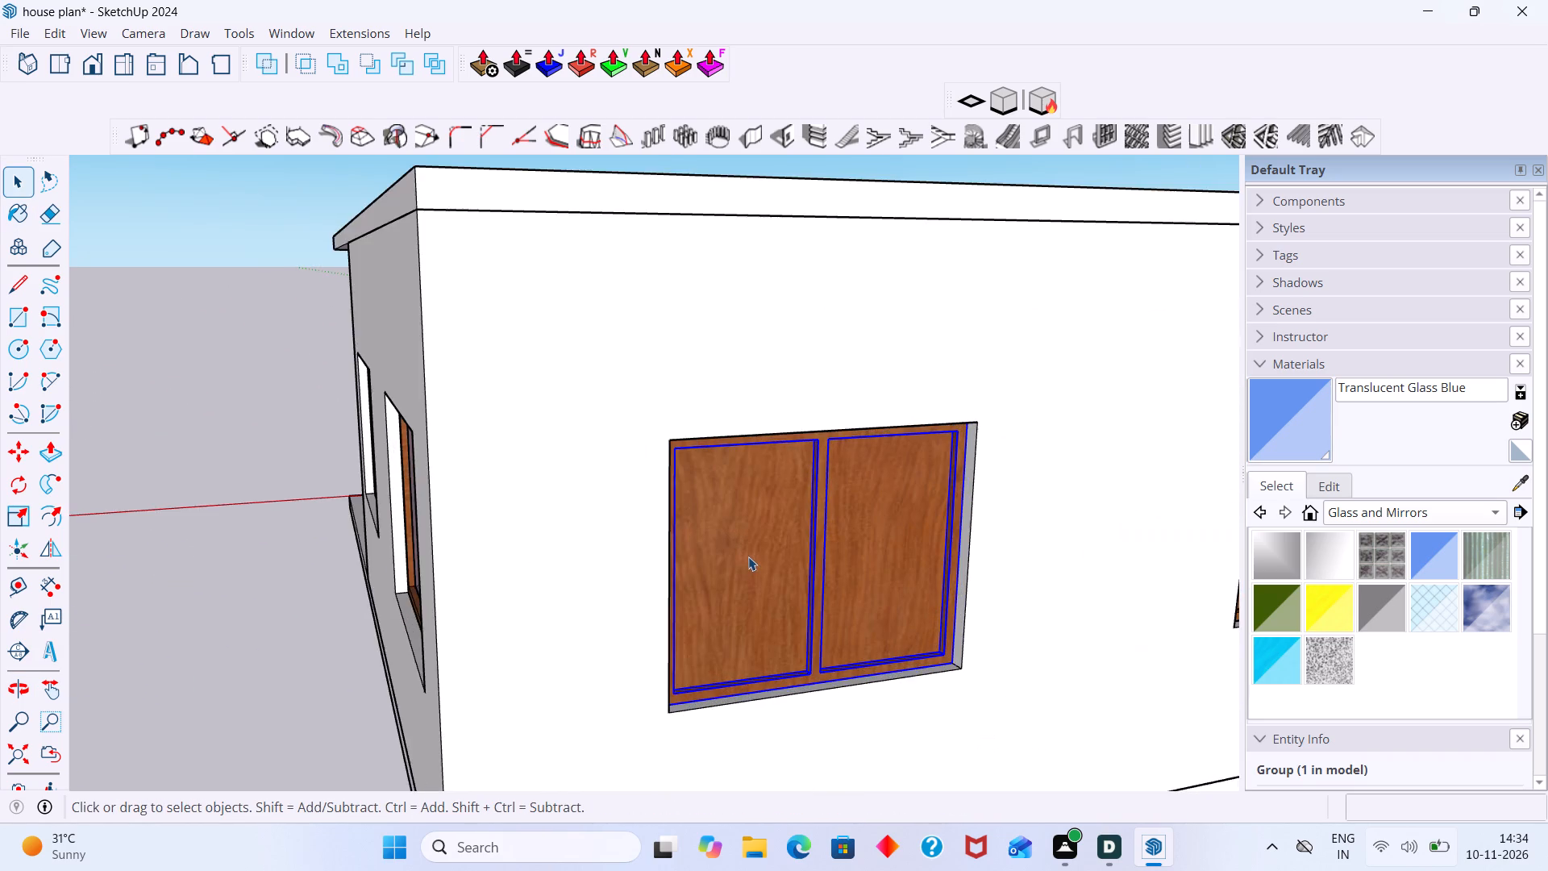
pyautogui.click(781, 569)
pyautogui.click(1319, 417)
pyautogui.click(757, 533)
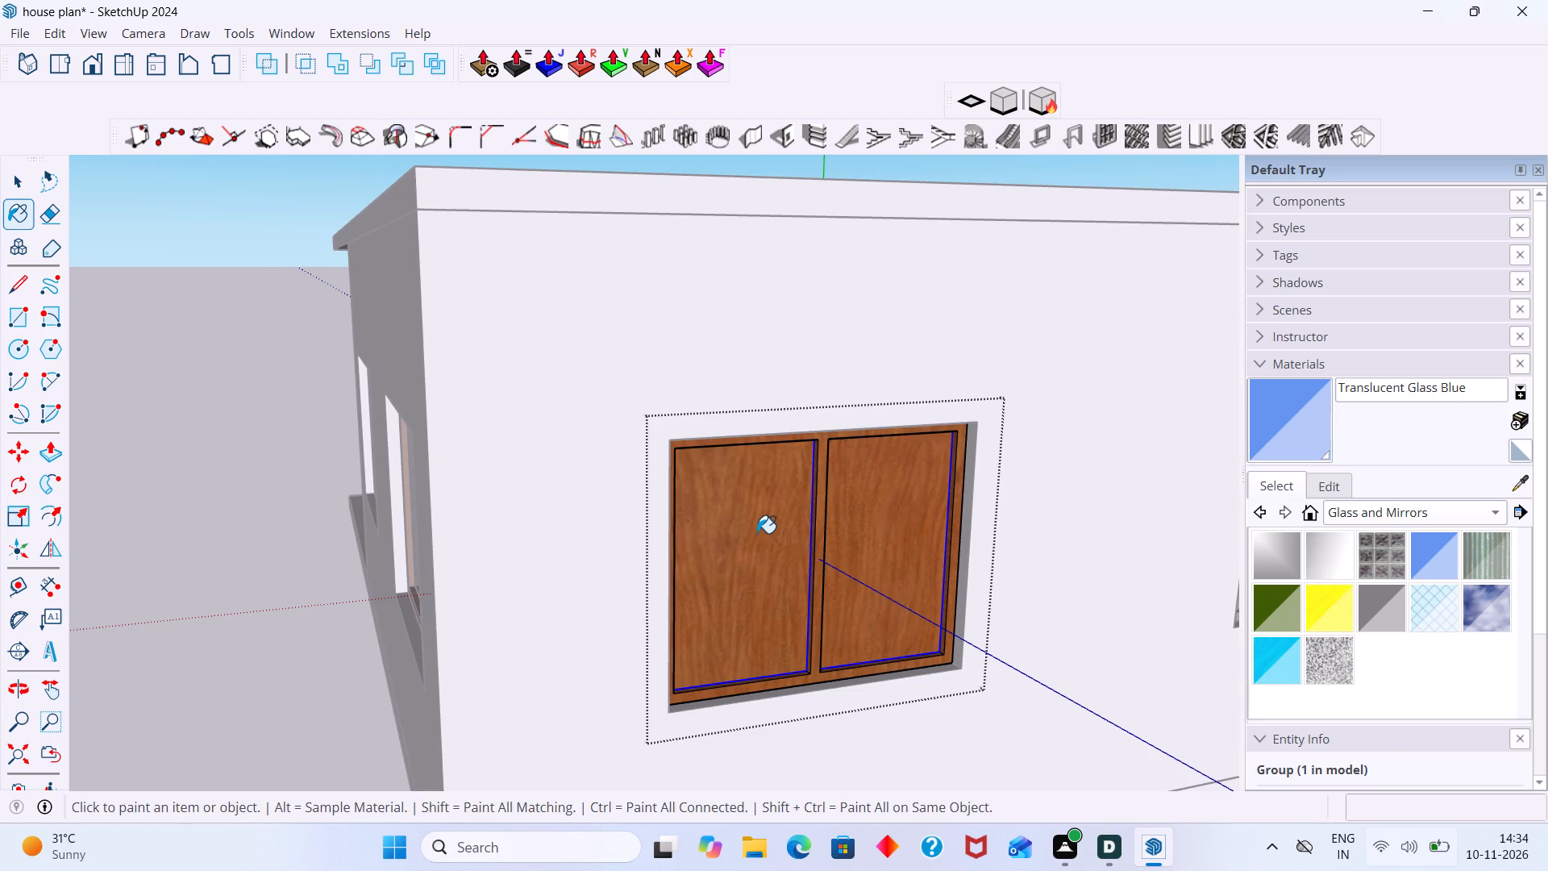
pyautogui.scroll(-14, 758, 542)
pyautogui.press('space')
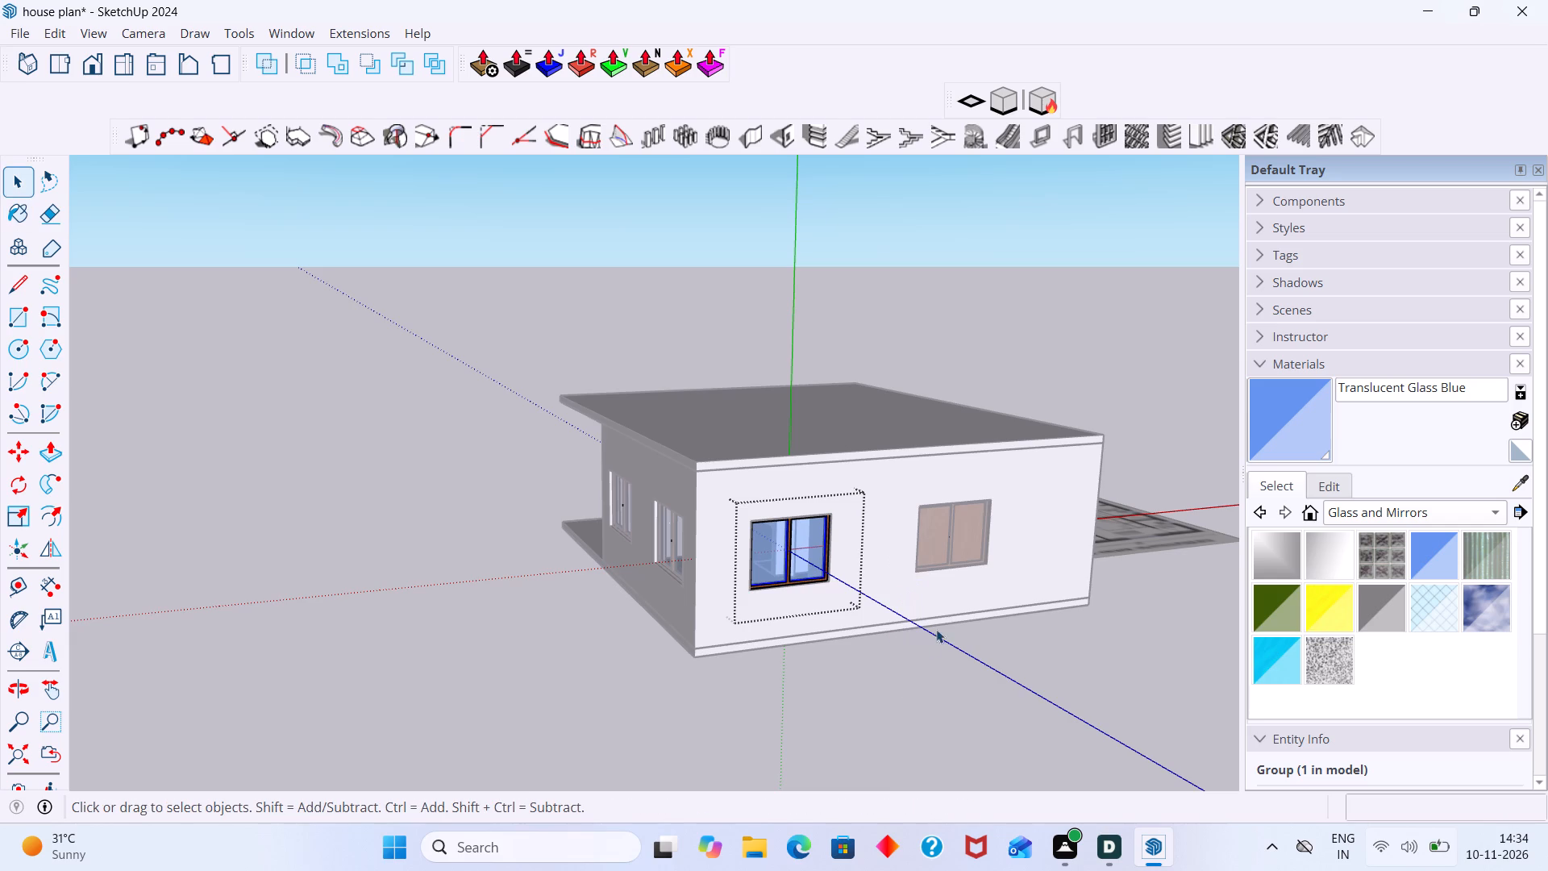
pyautogui.click(933, 635)
# Paint the panes inside the rear wall's window group nearest the windowless wall with Translucent Glass Blue.
pyautogui.scroll(7, 967, 567)
pyautogui.tripleClick(929, 538)
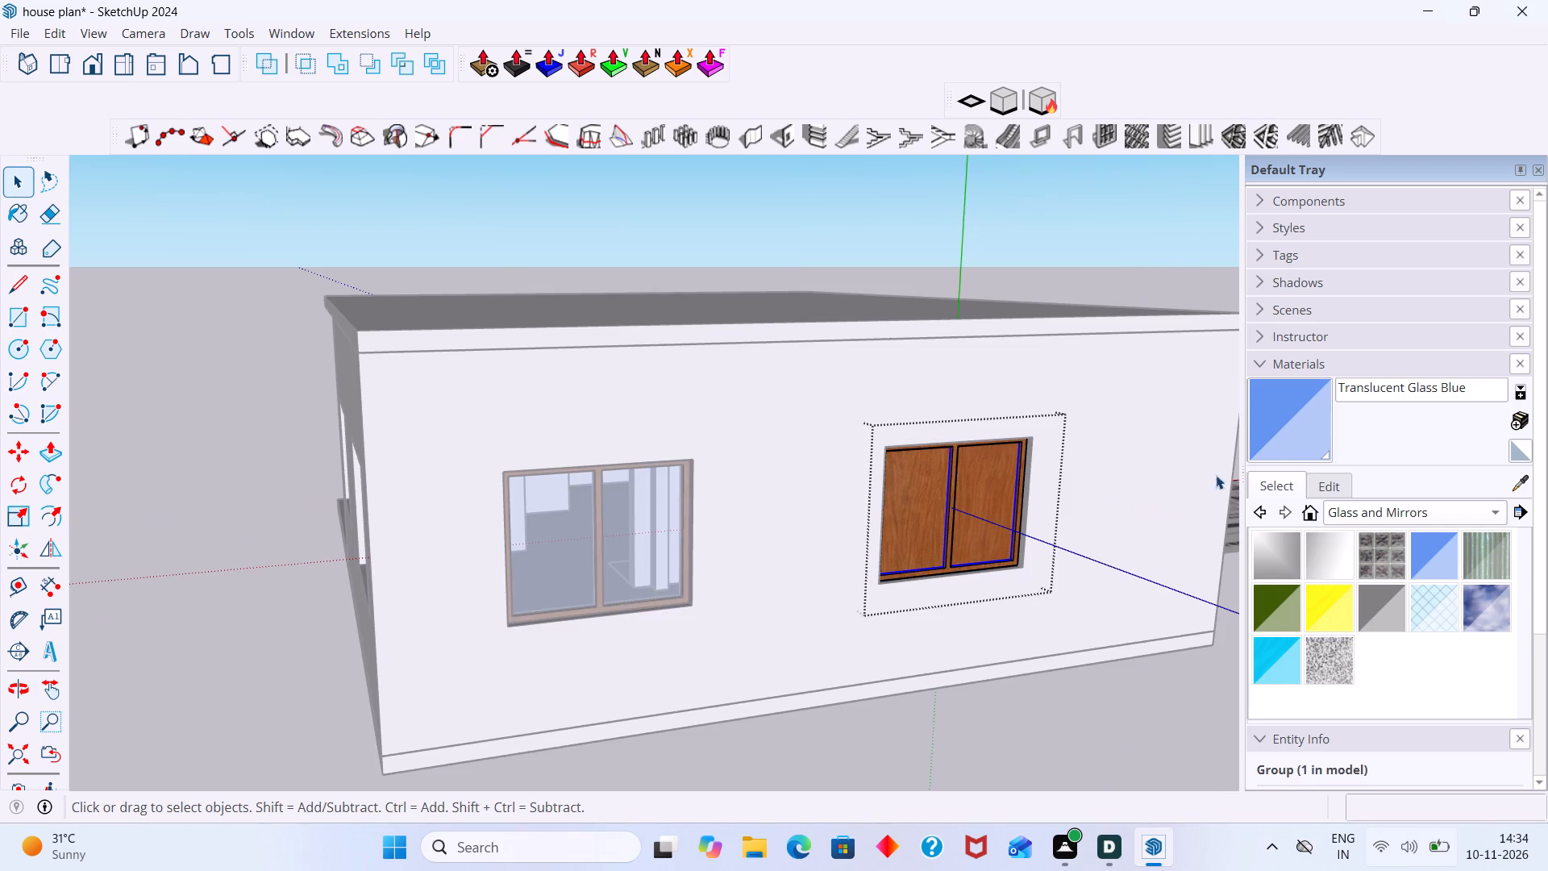
pyautogui.click(1270, 441)
pyautogui.click(912, 521)
pyautogui.scroll(-6, 911, 522)
pyautogui.moveTo(896, 535); pyautogui.dragTo(330, 545, button='middle')
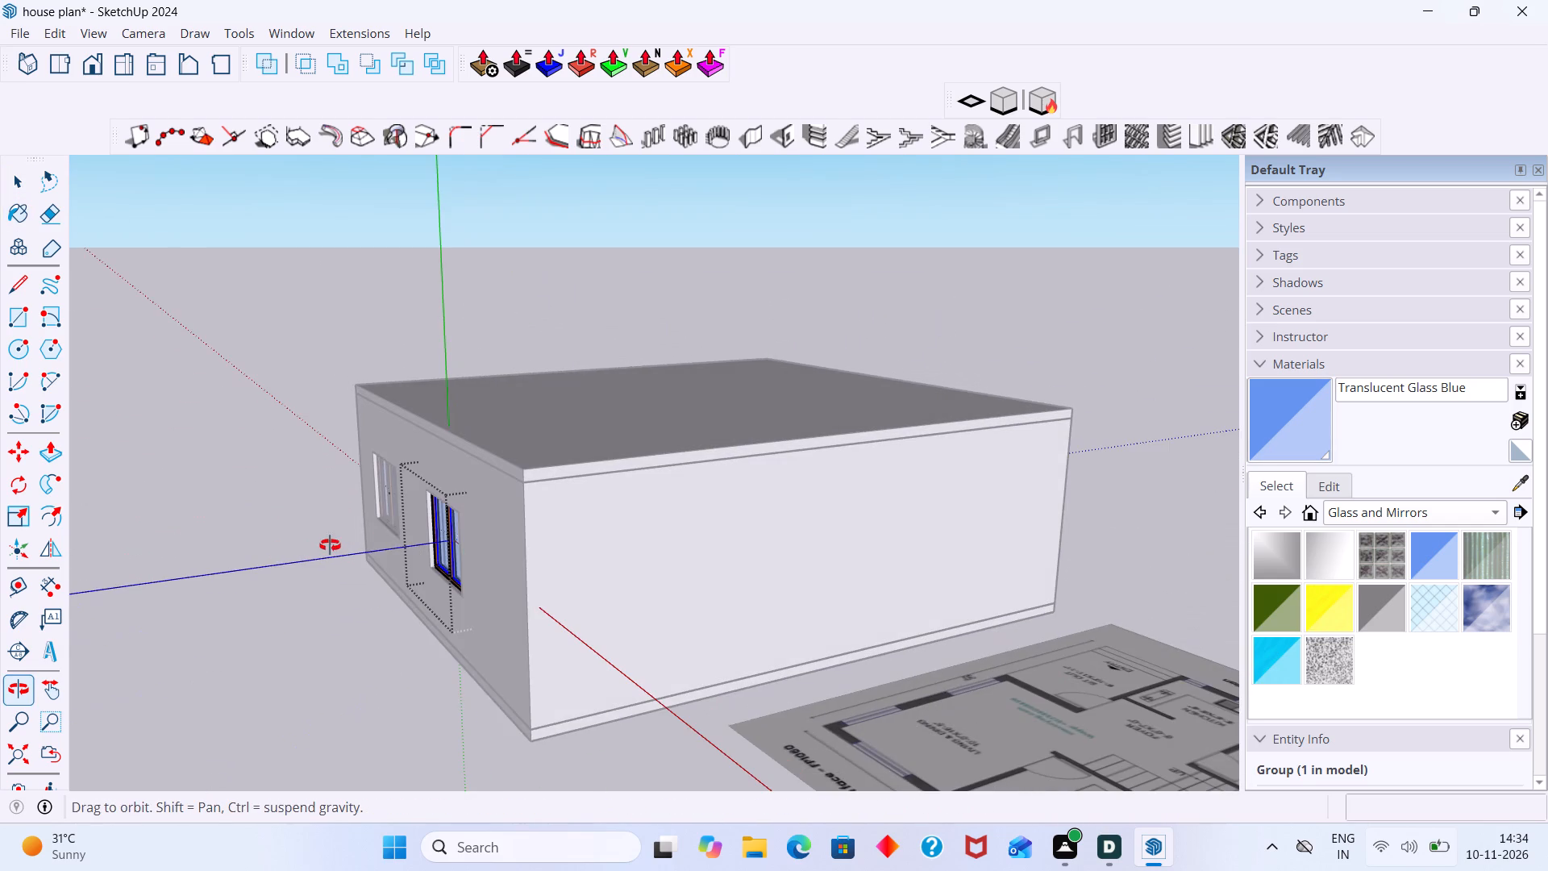
# Examine the exterior windows from around the house, checking their cherry wood frames and blue glass panes.
pyautogui.moveTo(330, 545); pyautogui.dragTo(331, 545, button='middle')
pyautogui.press('space')
pyautogui.moveTo(876, 531); pyautogui.dragTo(223, 555, button='middle')
pyautogui.moveTo(557, 546); pyautogui.dragTo(464, 547, button='middle')
pyautogui.click(1047, 610)
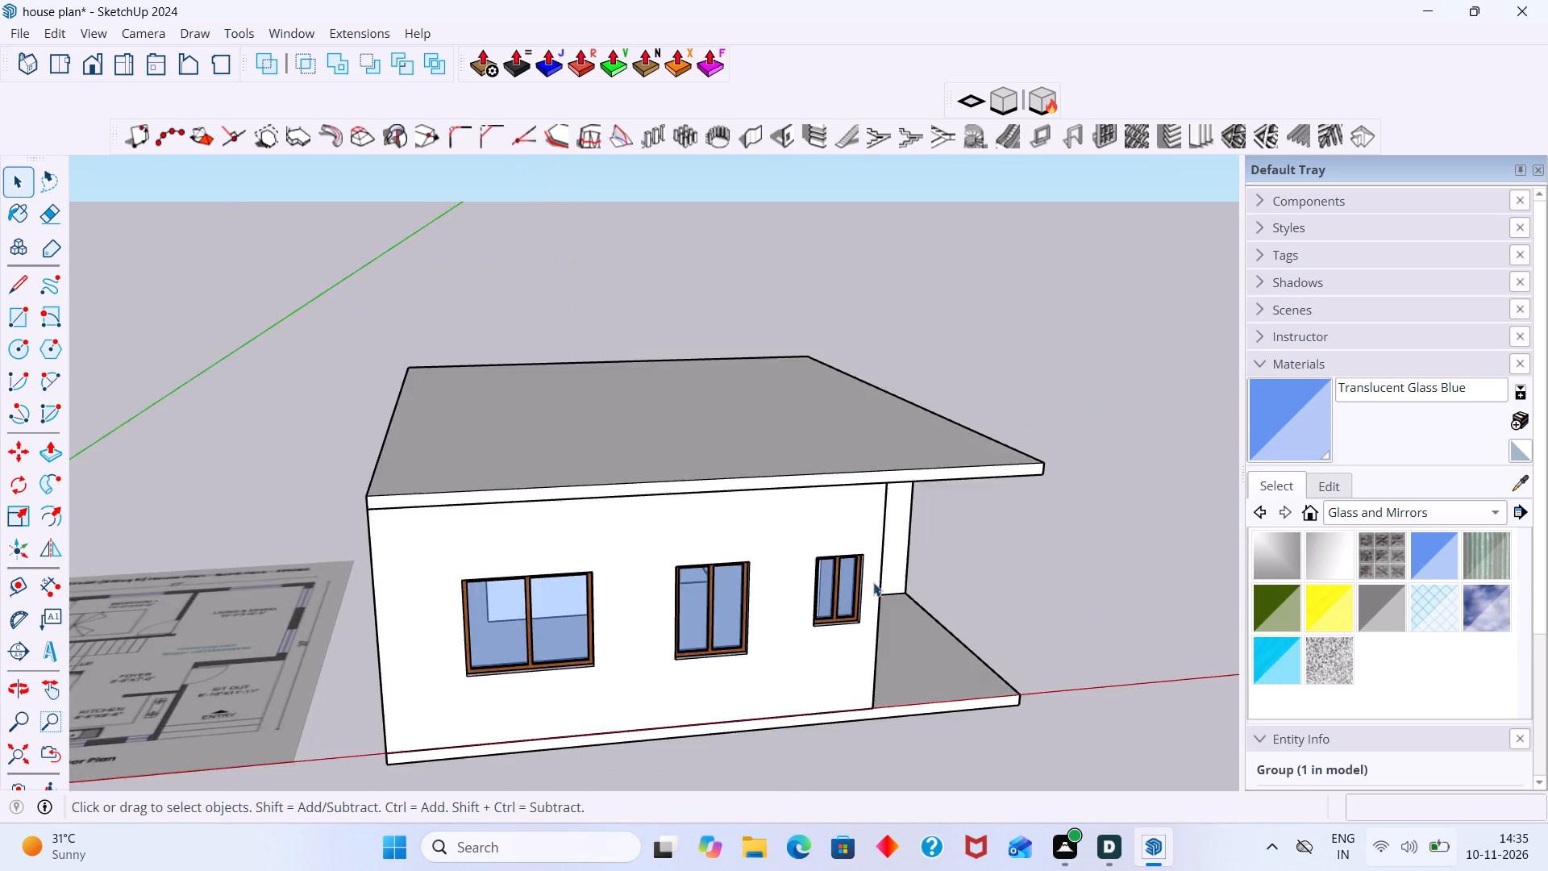
pyautogui.scroll(-2, 873, 582)
pyautogui.moveTo(838, 623); pyautogui.dragTo(802, 541, button='middle')
pyautogui.moveTo(830, 572); pyautogui.dragTo(722, 582, button='middle')
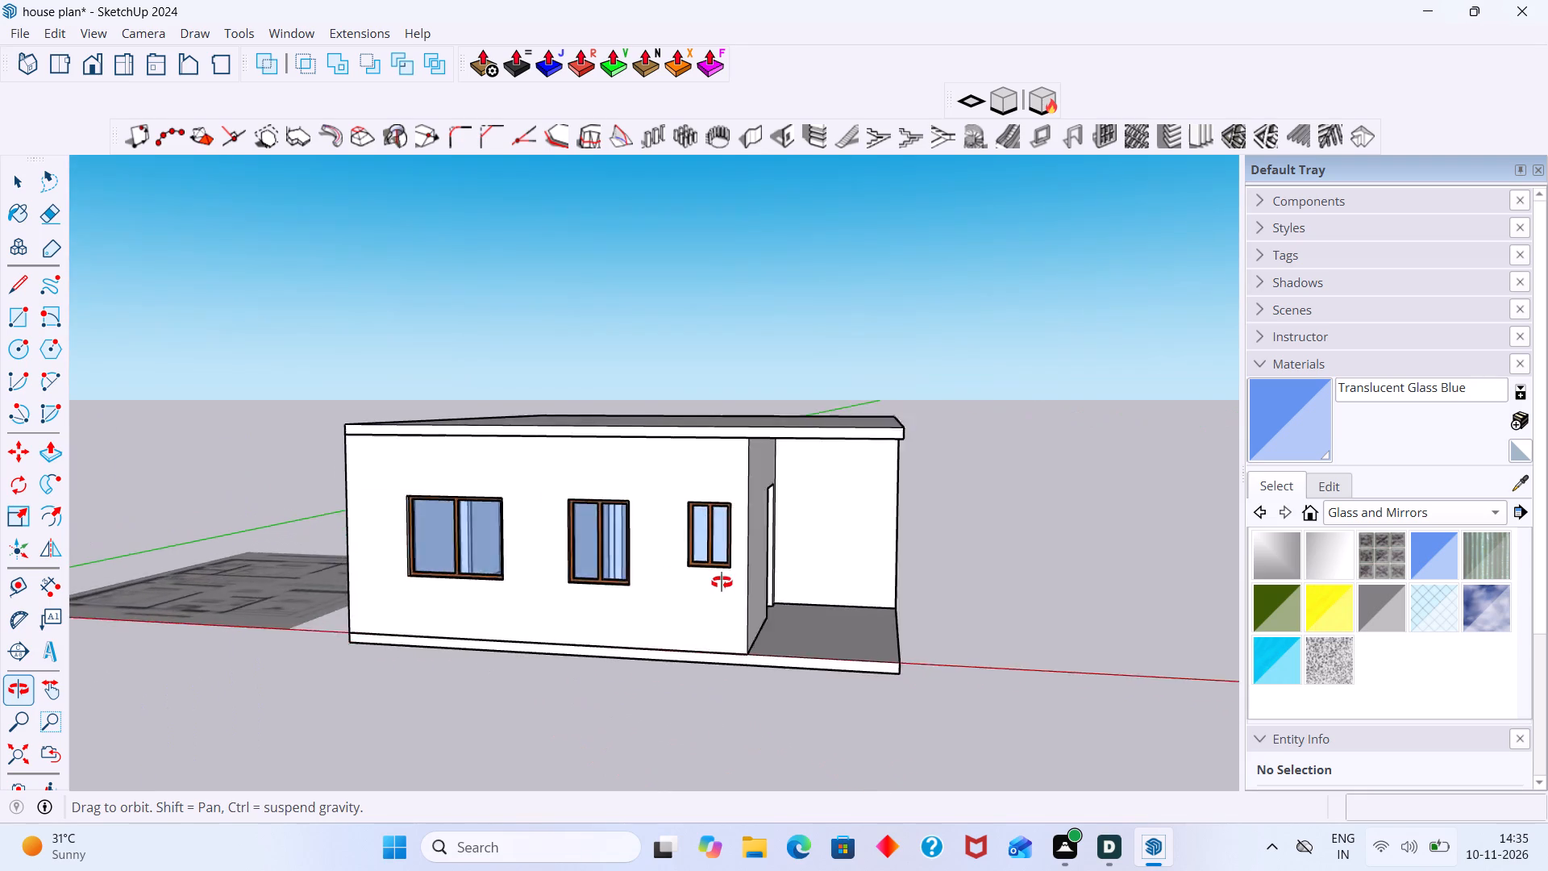
pyautogui.moveTo(722, 582); pyautogui.dragTo(583, 603, button='middle')
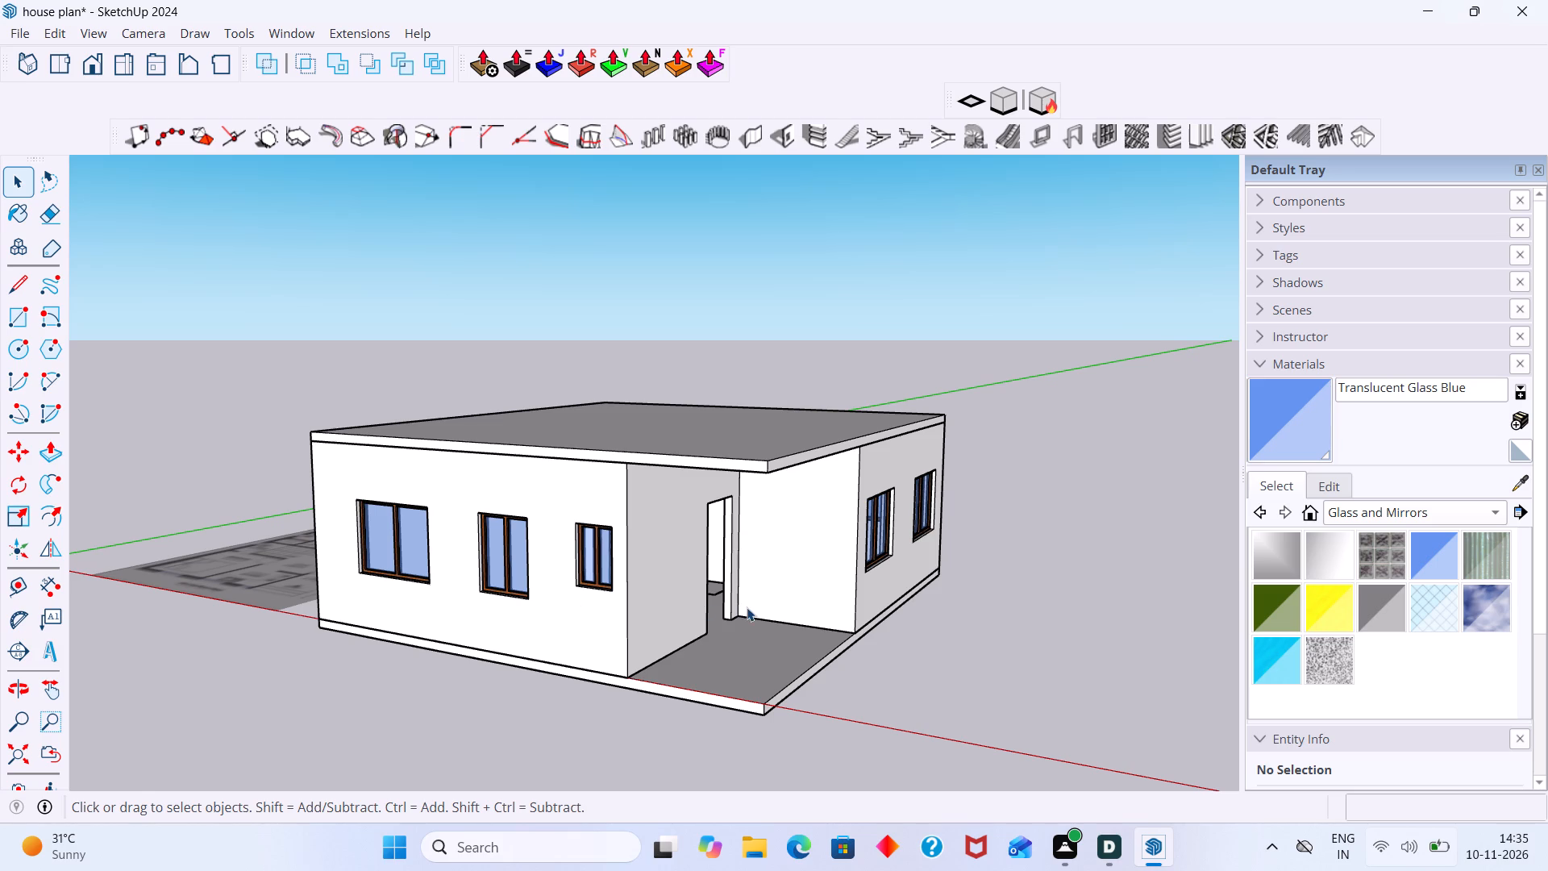
pyautogui.scroll(-5, 747, 607)
pyautogui.moveTo(739, 607); pyautogui.dragTo(485, 607, button='middle')
pyautogui.scroll(14, 767, 548)
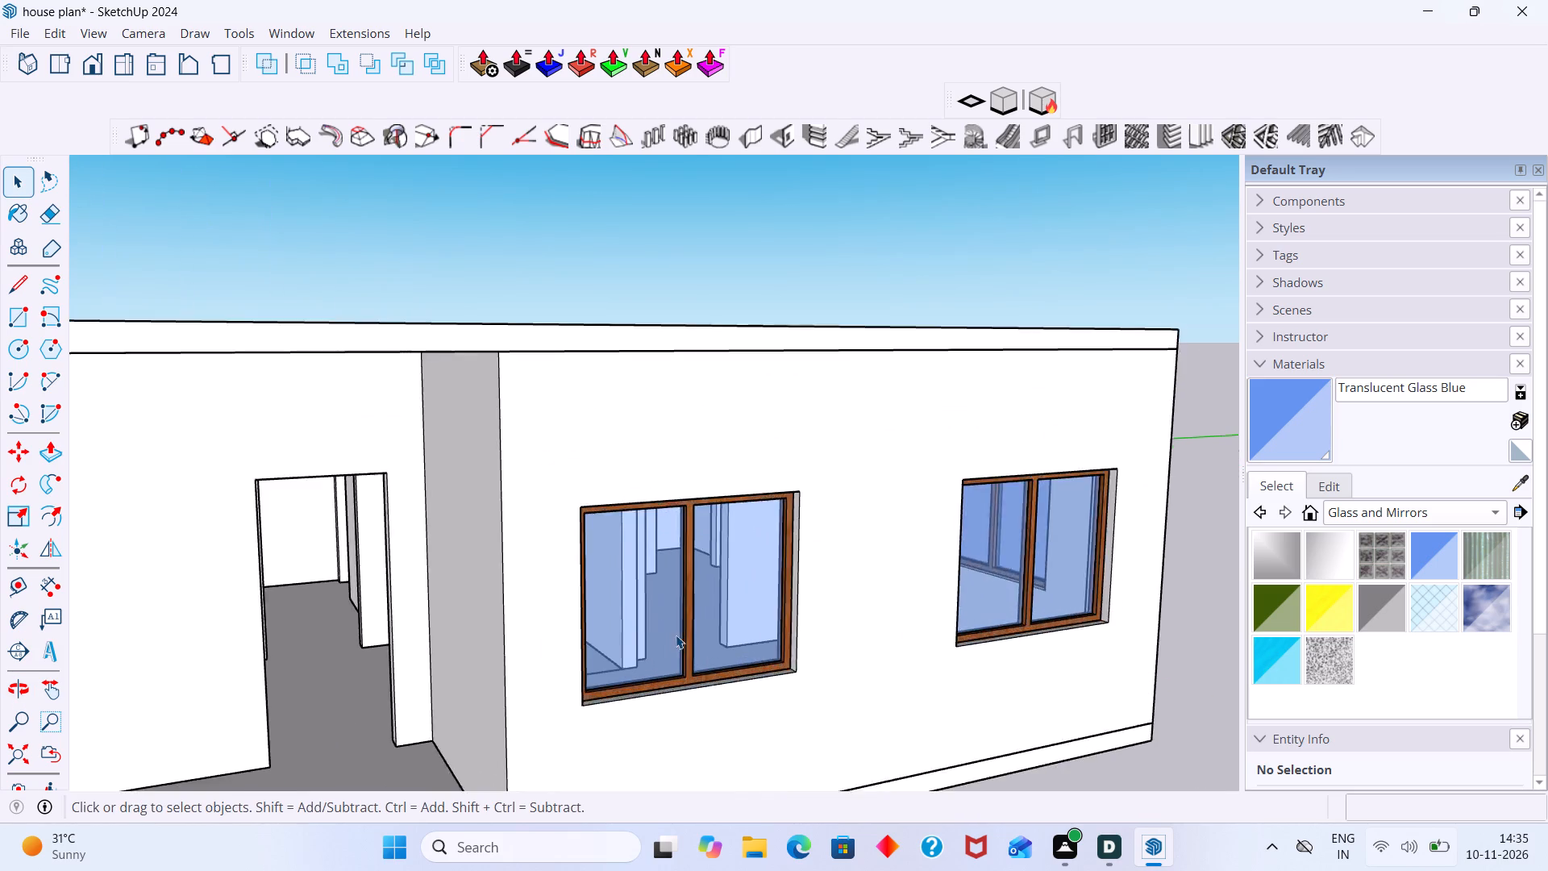
pyautogui.scroll(6, 676, 635)
pyautogui.scroll(-15, 672, 630)
pyautogui.moveTo(662, 618); pyautogui.dragTo(720, 625, button='middle')
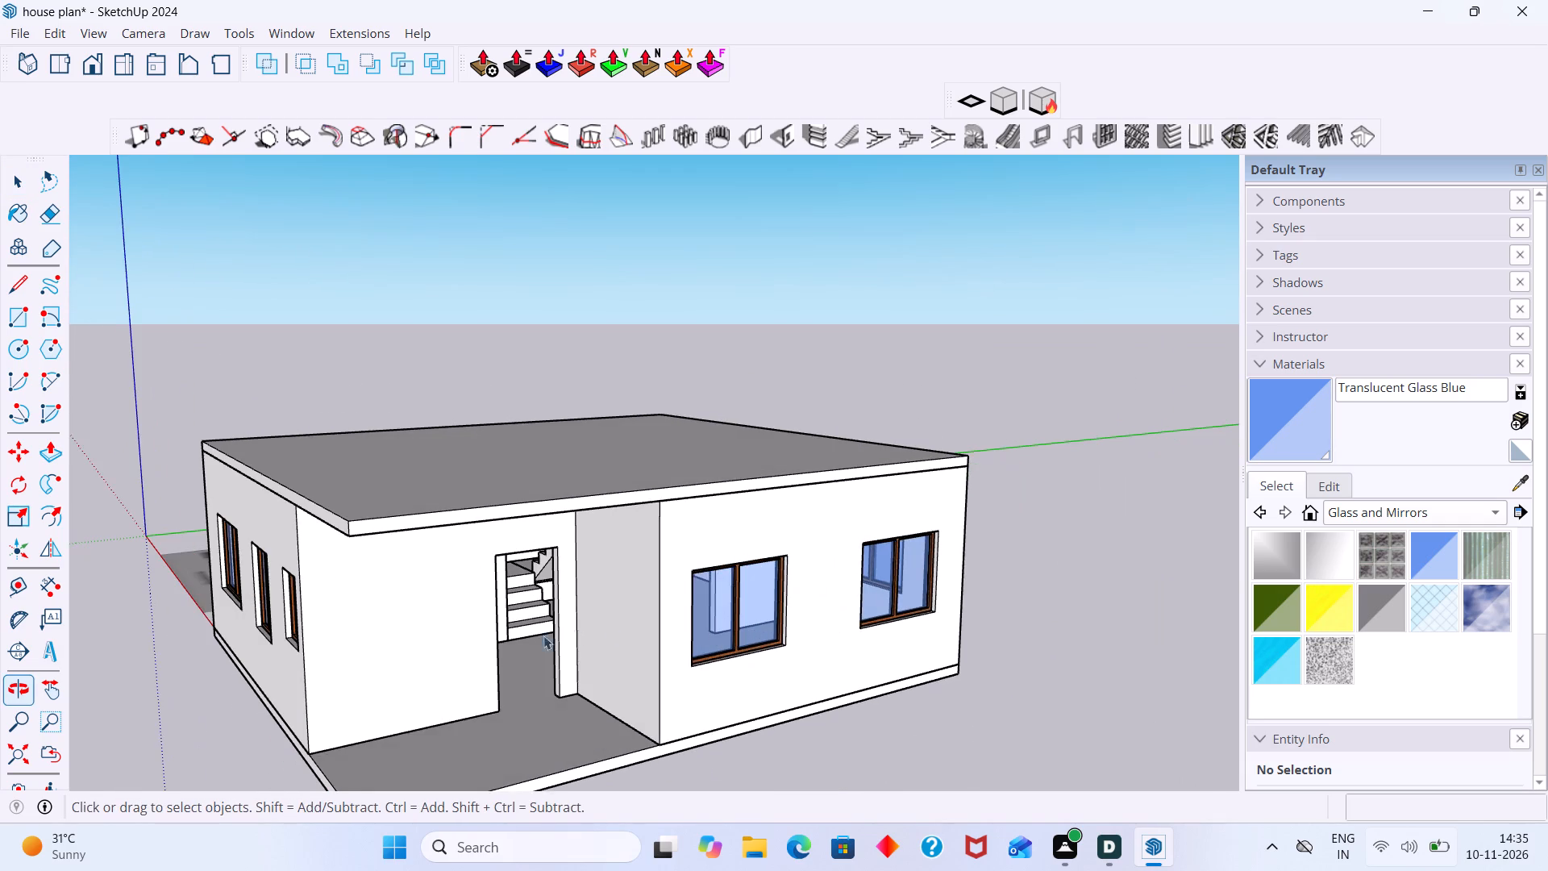
# Examine the entrance door opening in the porch's back wall, including its top edge, jambs and surrounding walls.
pyautogui.scroll(1, 493, 635)
pyautogui.scroll(5, 625, 537)
pyautogui.moveTo(460, 547); pyautogui.dragTo(381, 480, button='middle')
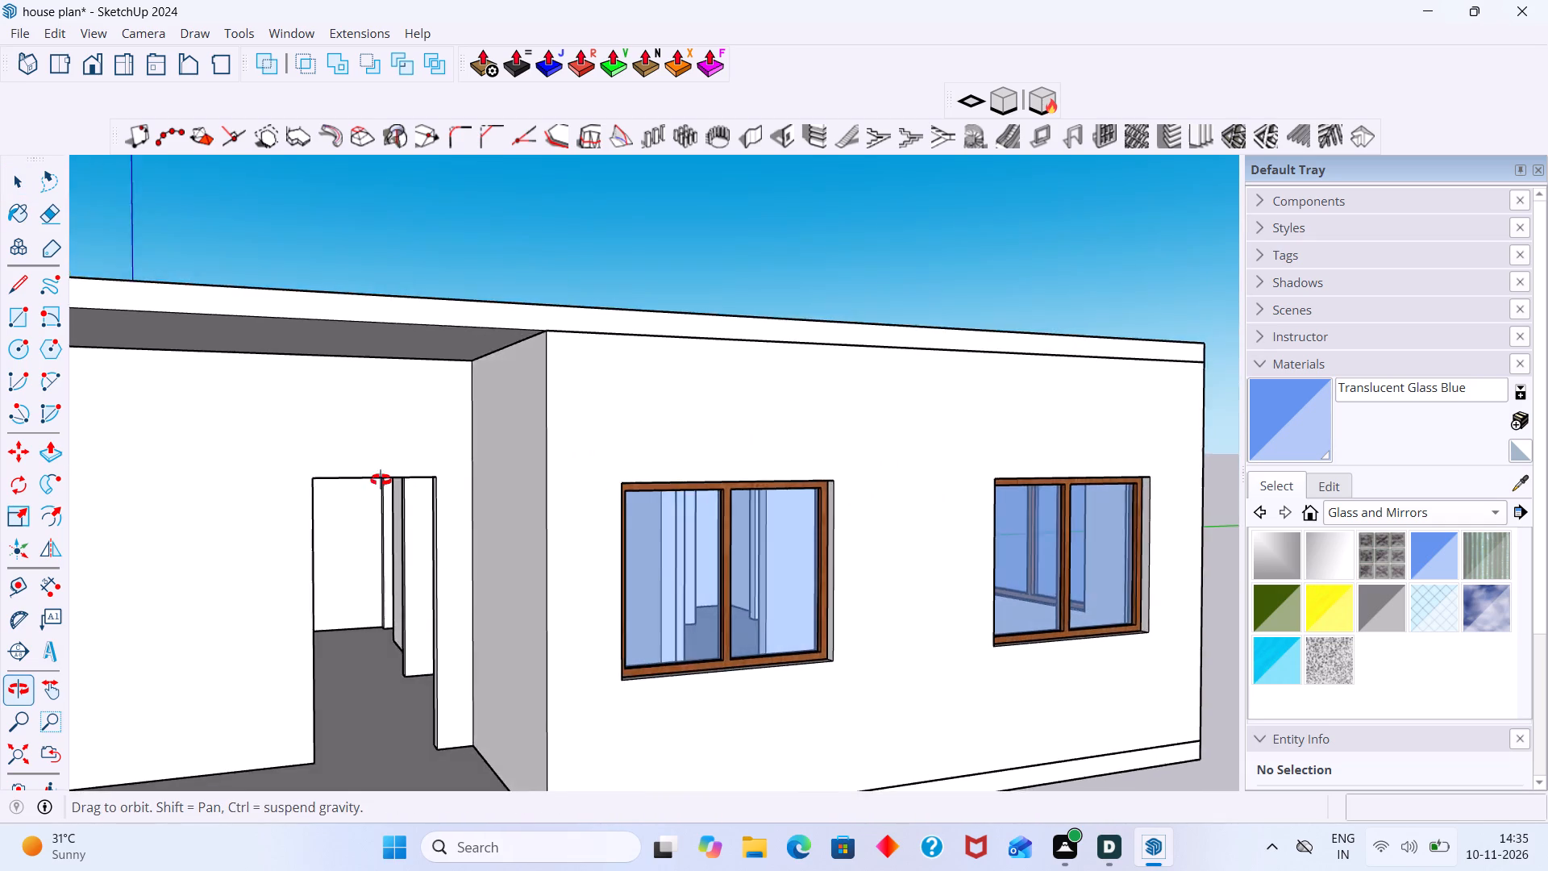
pyautogui.moveTo(381, 480); pyautogui.dragTo(355, 401, button='middle')
pyautogui.scroll(5, 320, 377)
pyautogui.moveTo(310, 417); pyautogui.dragTo(268, 417, button='middle')
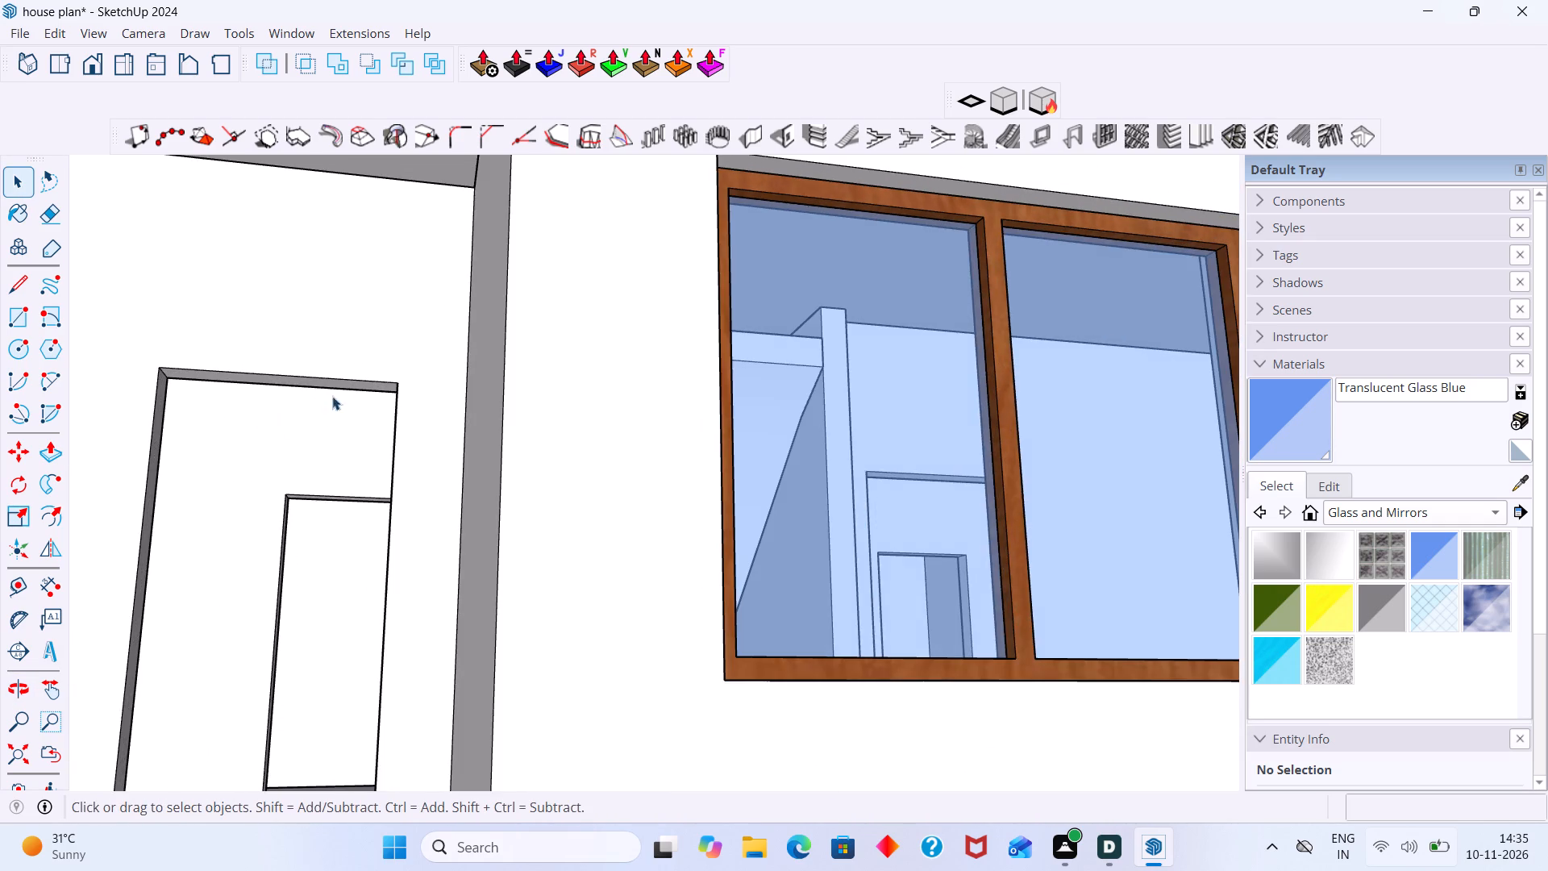
pyautogui.scroll(-3, 360, 362)
pyautogui.moveTo(423, 367); pyautogui.dragTo(690, 325, button='middle')
pyautogui.moveTo(593, 356); pyautogui.dragTo(428, 342, button='middle')
pyautogui.scroll(-2, 302, 360)
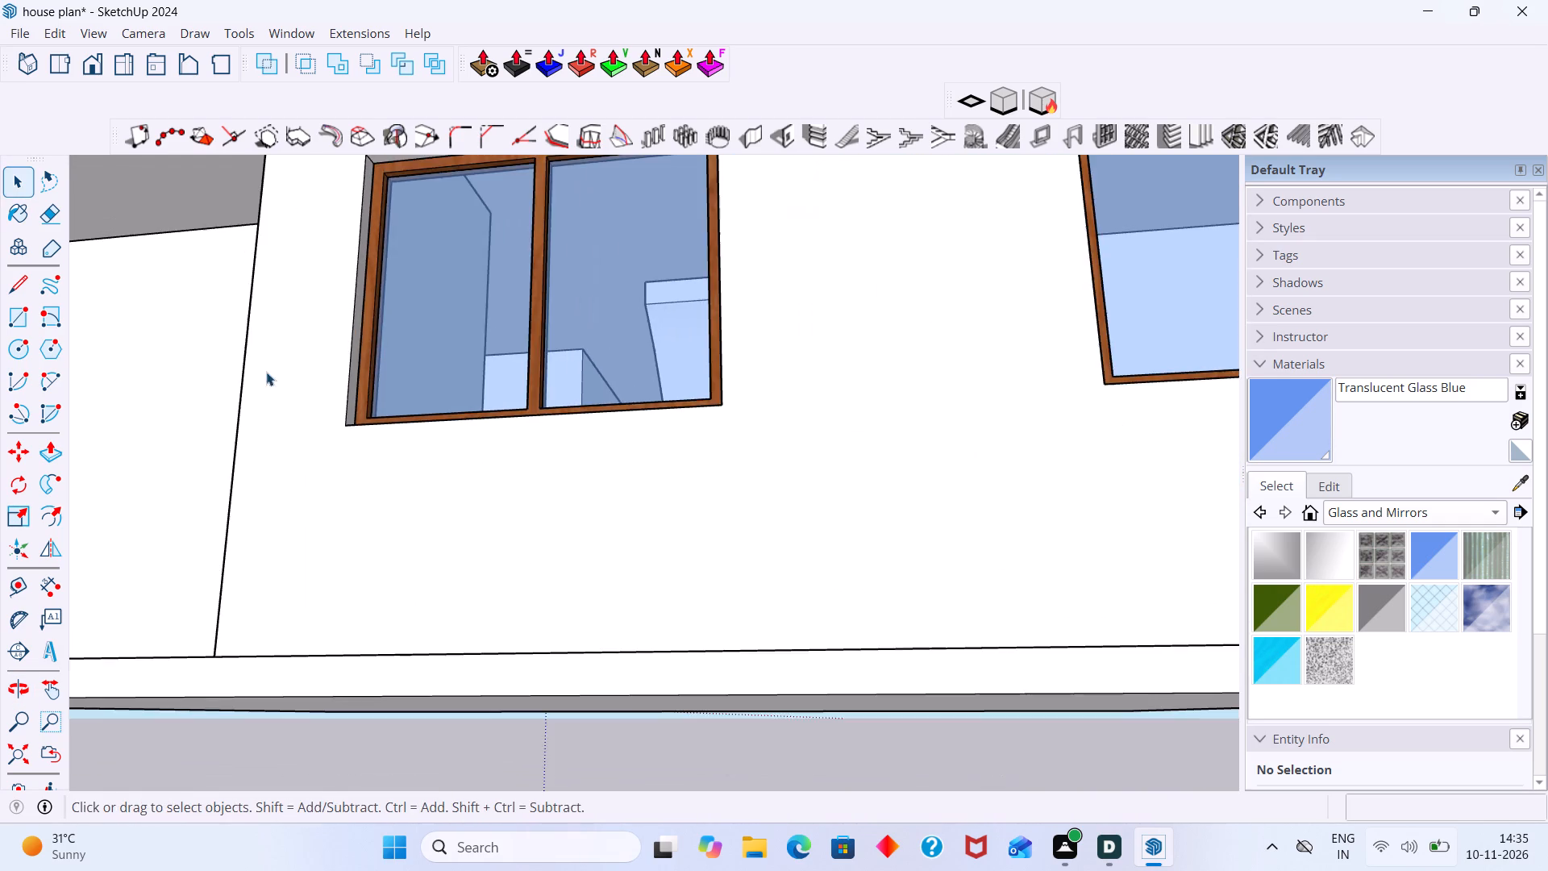
pyautogui.moveTo(296, 386); pyautogui.dragTo(382, 397, button='middle')
pyautogui.keyDown('shift'); pyautogui.moveTo(267, 376); pyautogui.dragTo(376, 358, button='middle'); pyautogui.keyUp('shift')
pyautogui.scroll(7, 358, 285)
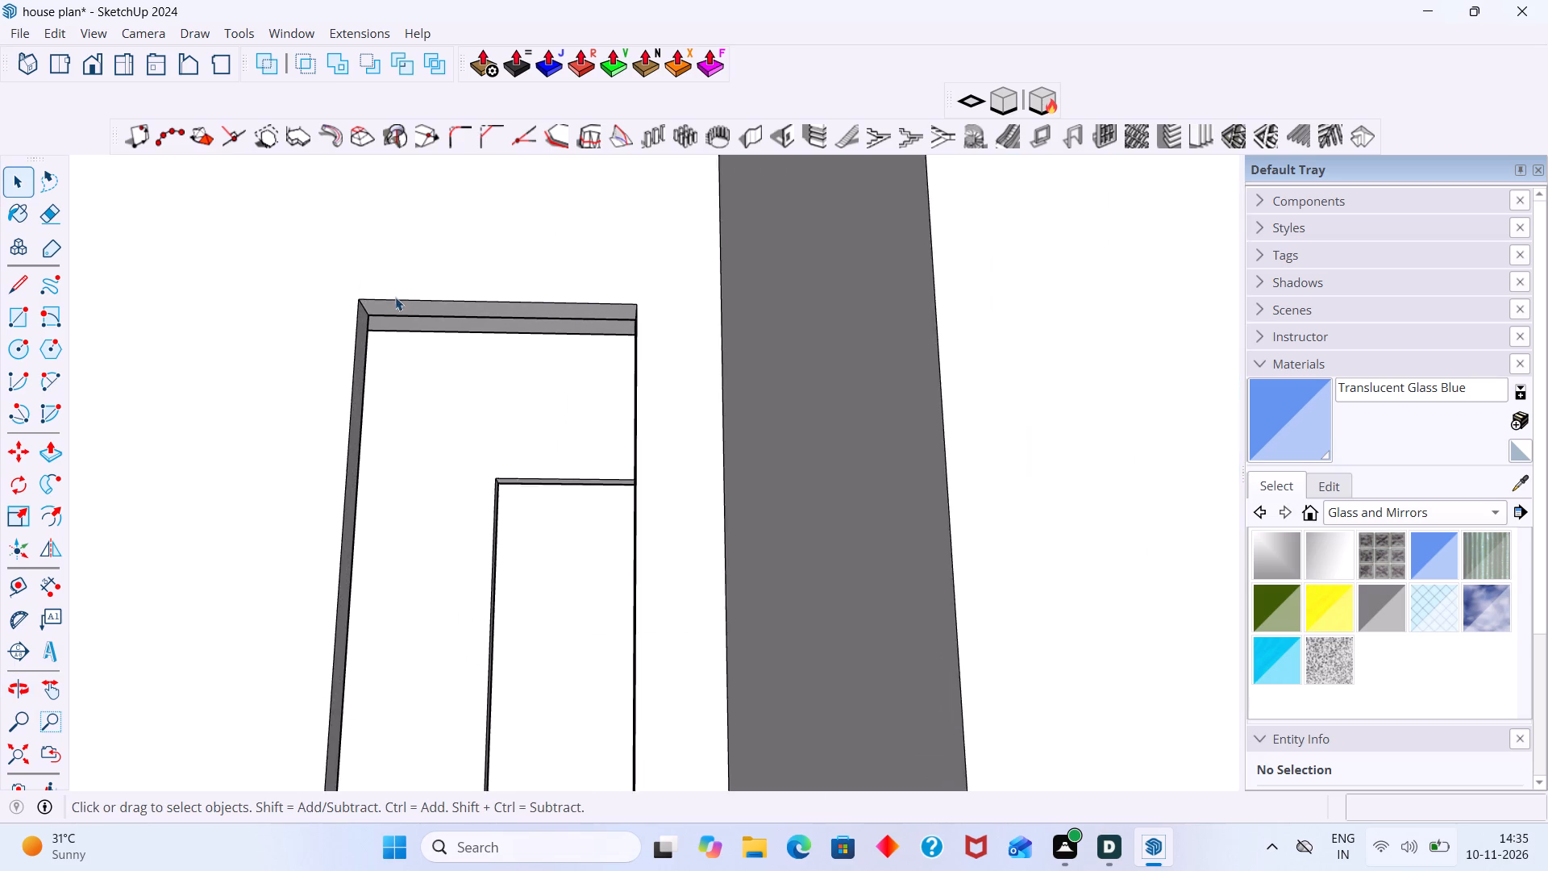
pyautogui.scroll(4, 395, 297)
pyautogui.moveTo(381, 330); pyautogui.dragTo(360, 295, button='middle')
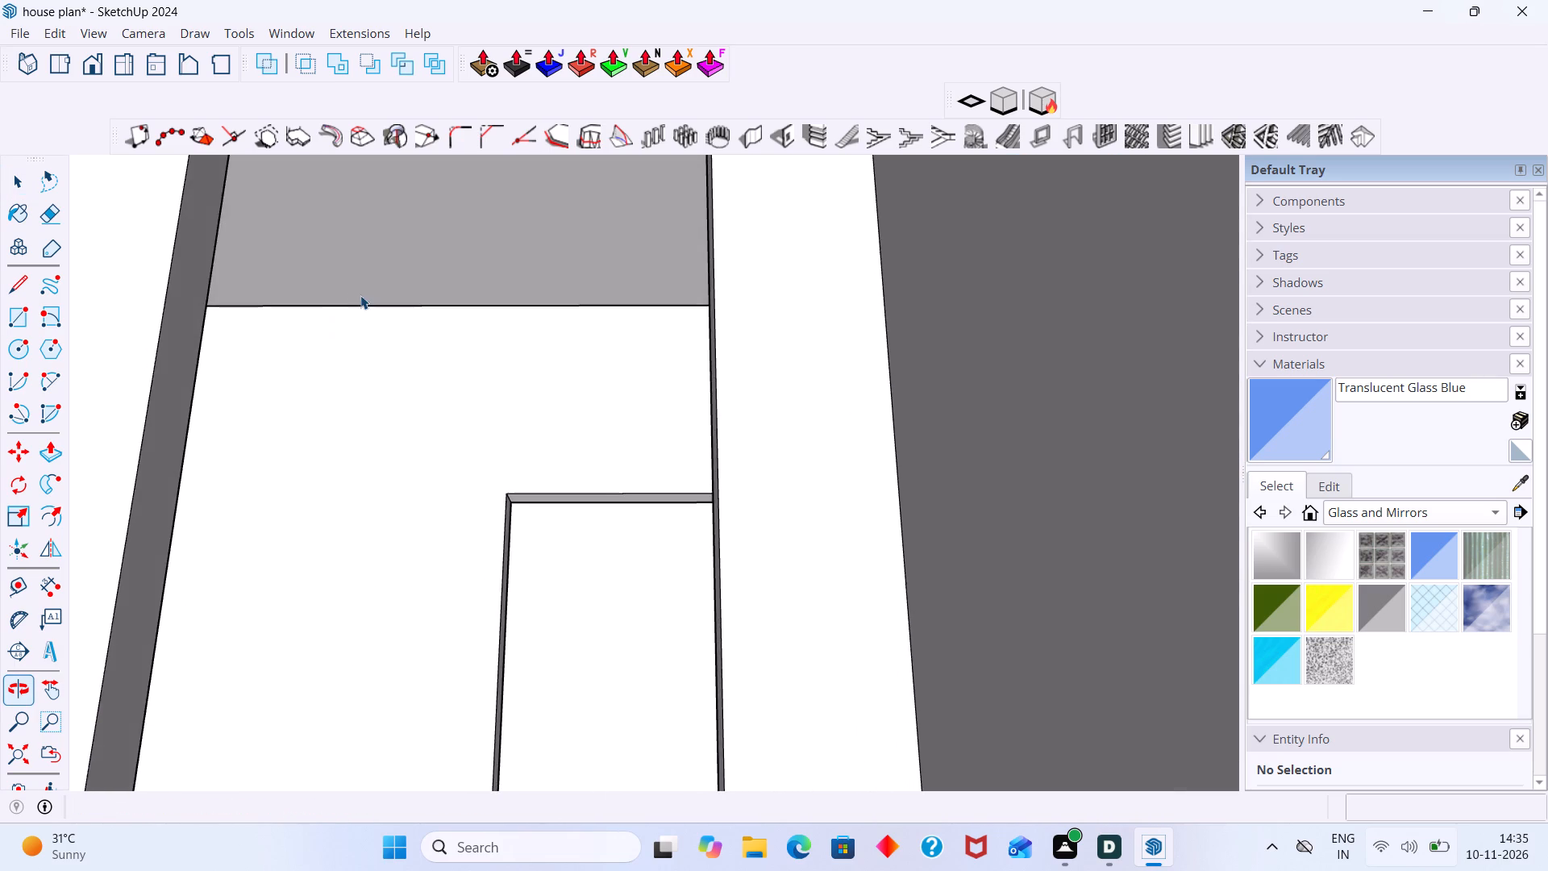
pyautogui.scroll(-8, 360, 294)
pyautogui.moveTo(386, 294); pyautogui.dragTo(535, 380, button='middle')
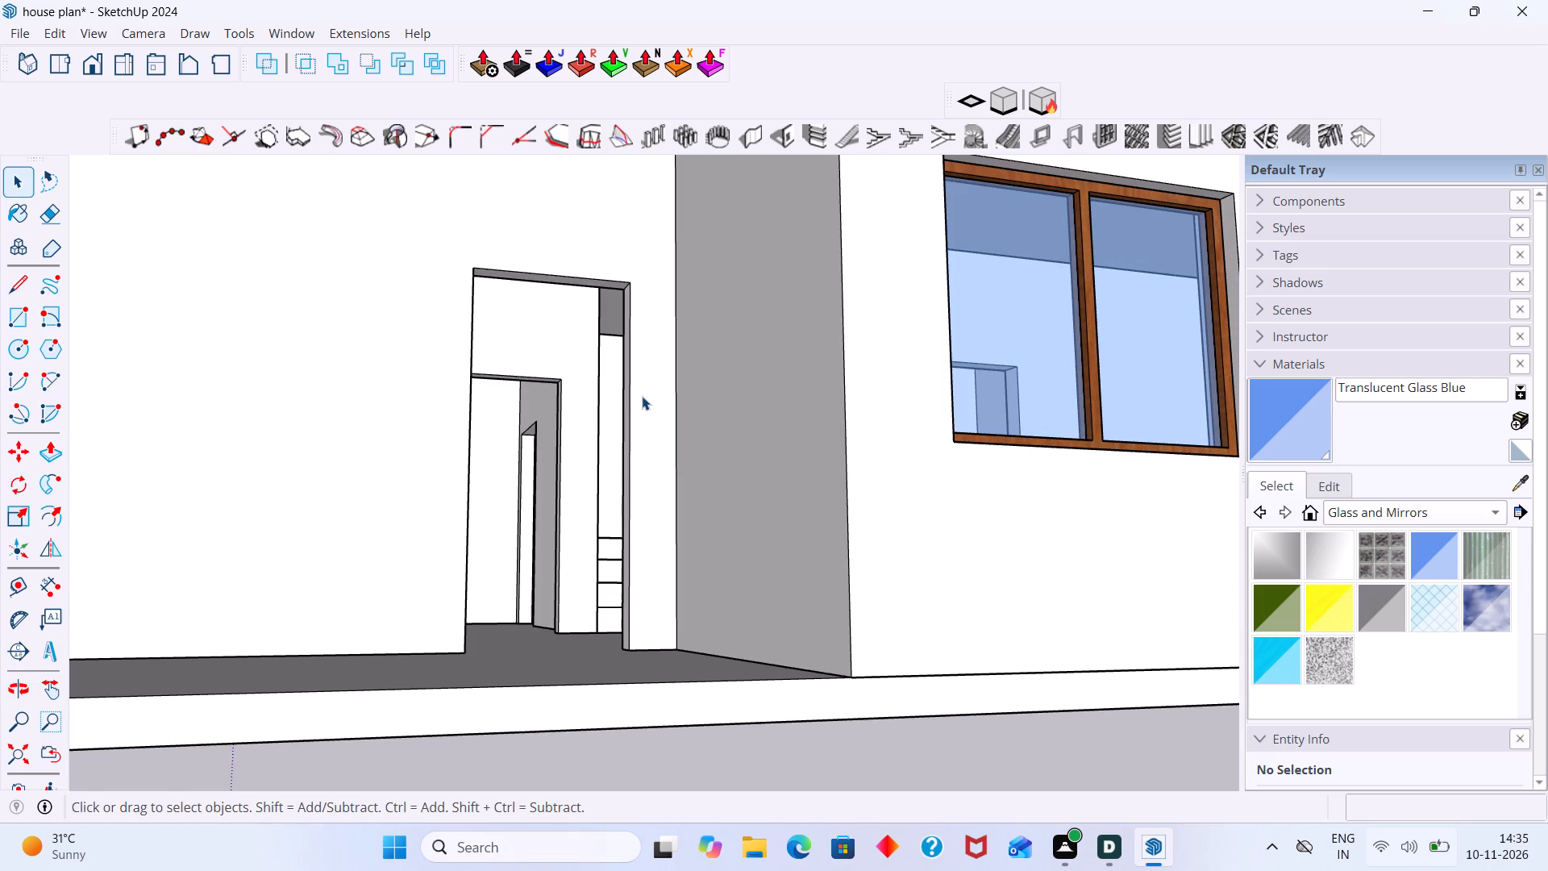
pyautogui.scroll(-8, 668, 362)
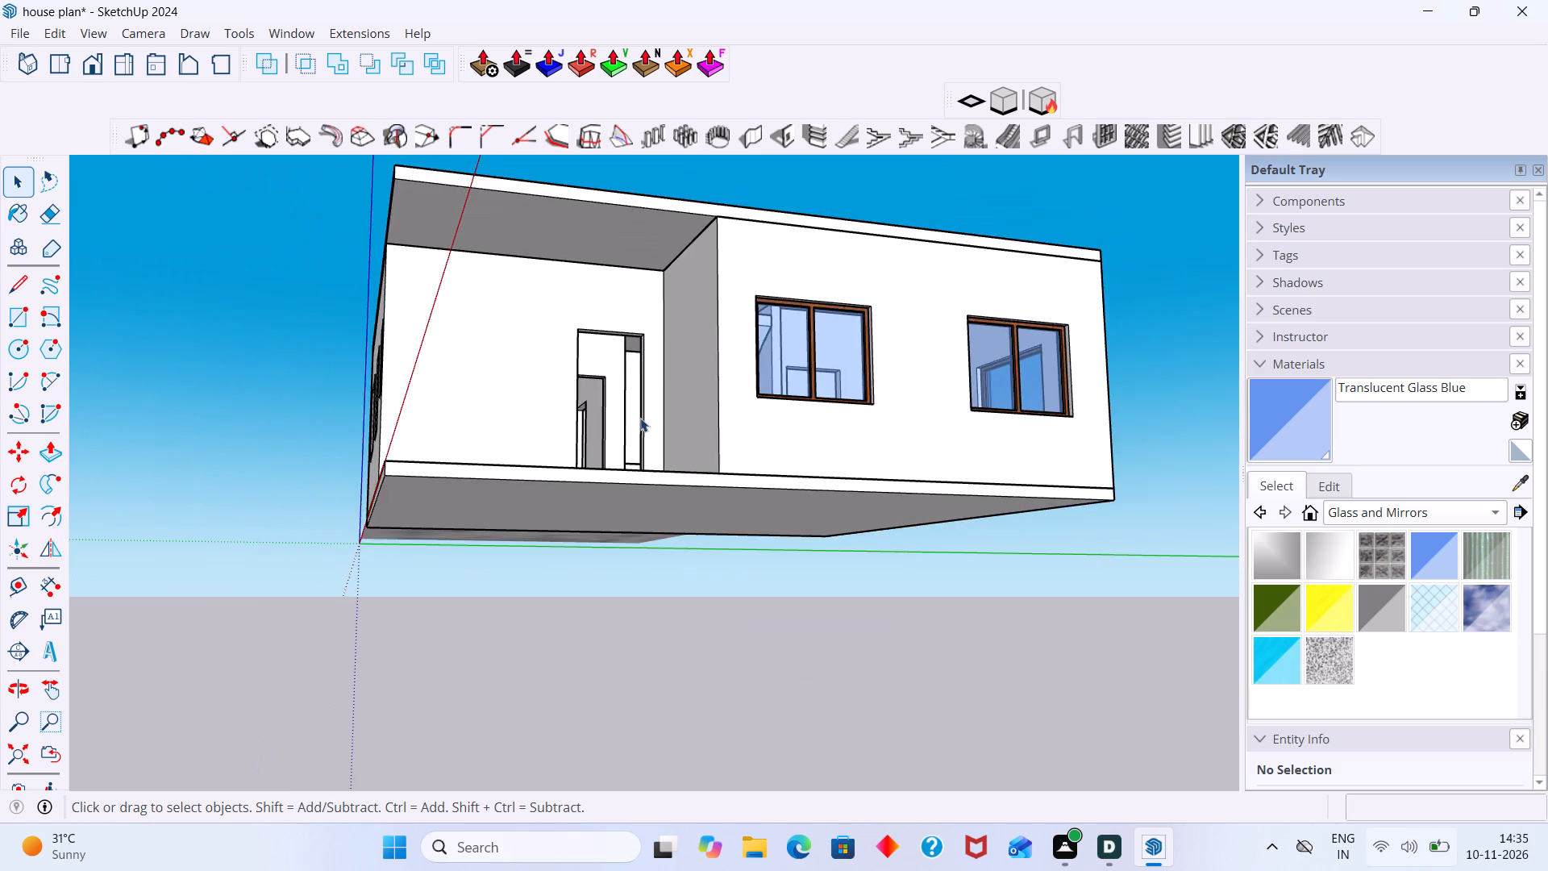
pyautogui.moveTo(636, 429); pyautogui.dragTo(623, 485, button='middle')
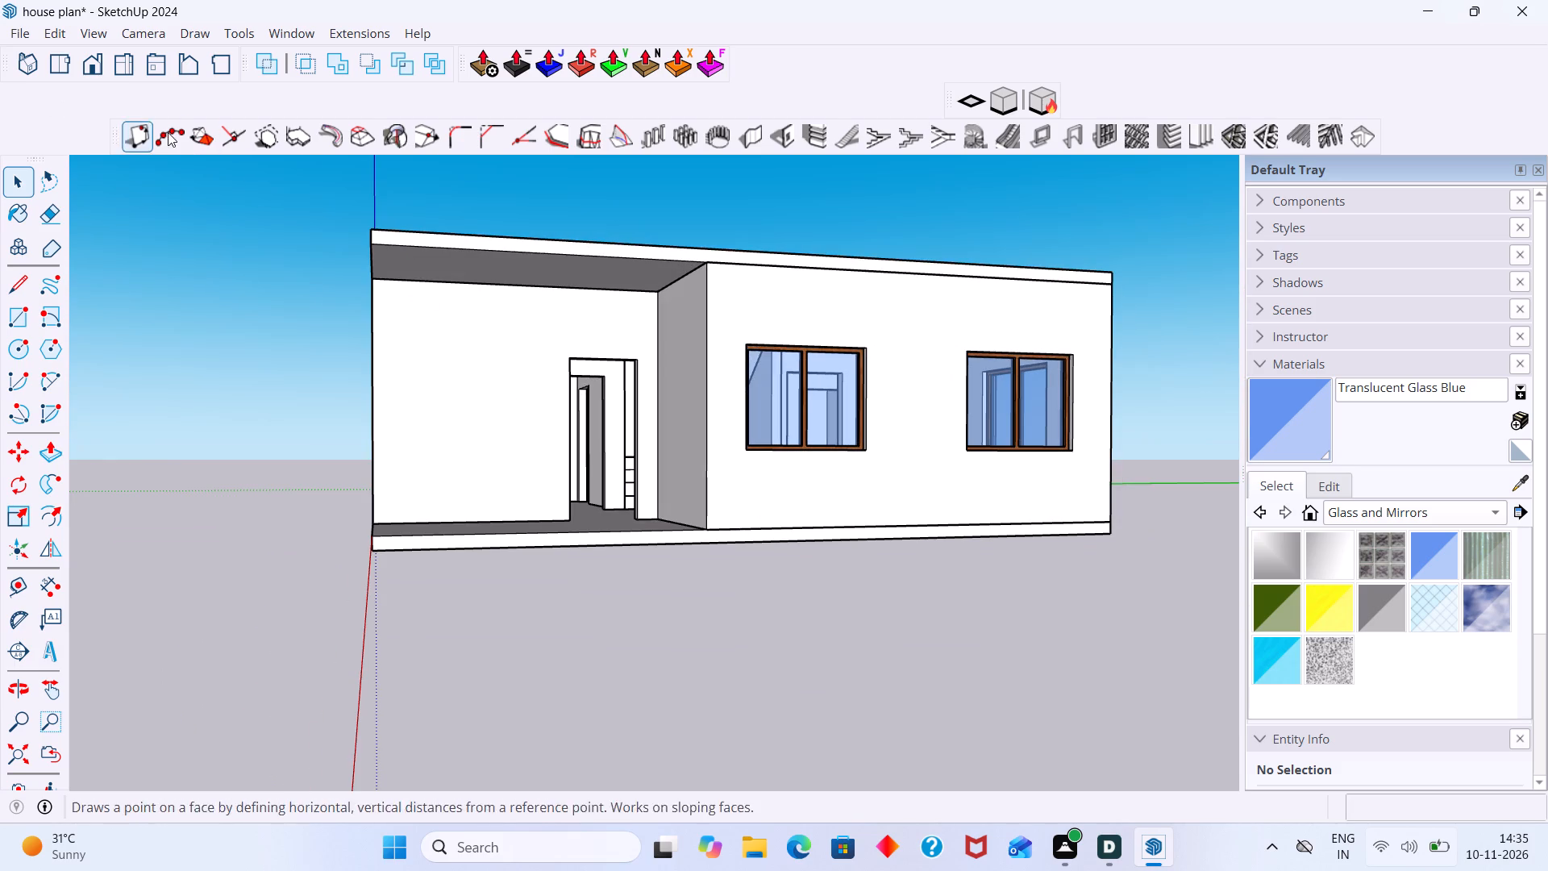
pyautogui.scroll(2, 584, 441)
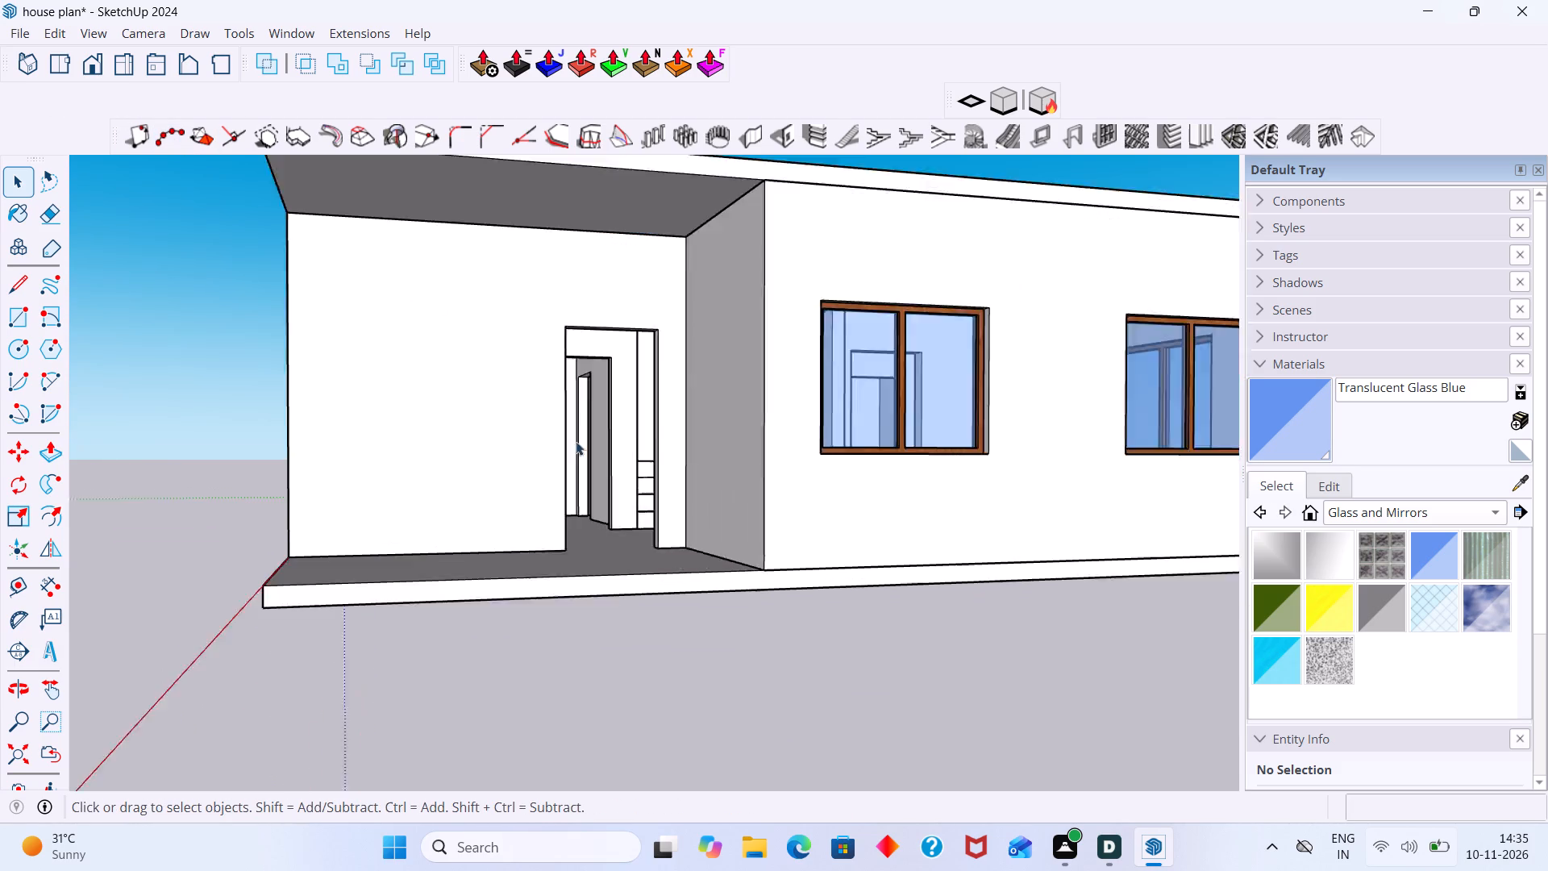
pyautogui.scroll(4, 576, 441)
pyautogui.scroll(-6, 515, 428)
pyautogui.moveTo(529, 427); pyautogui.dragTo(414, 447, button='middle')
pyautogui.scroll(3, 464, 440)
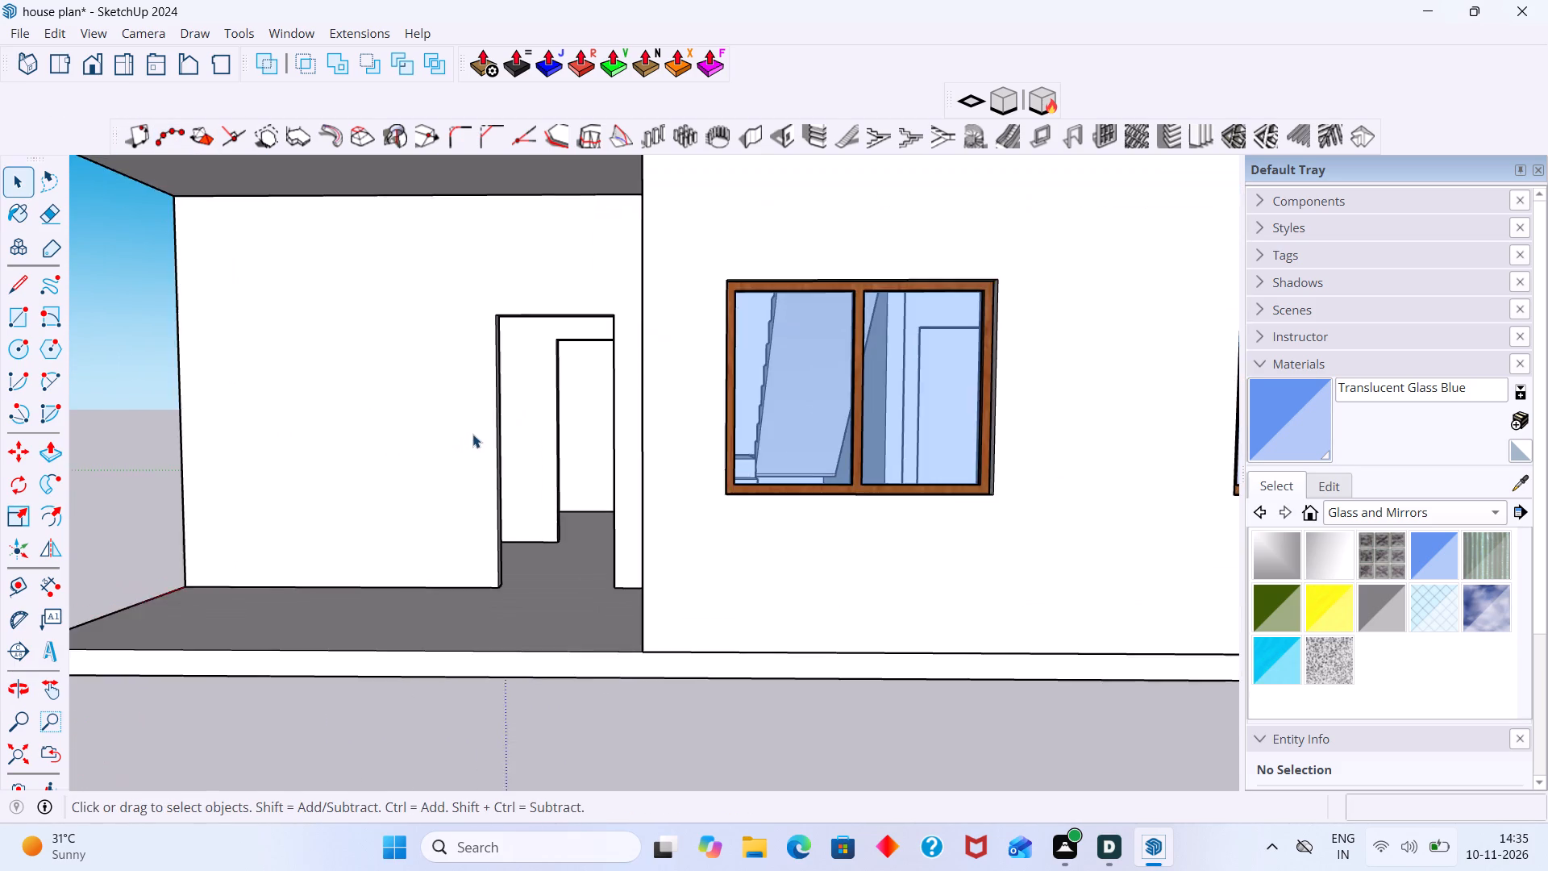
pyautogui.moveTo(472, 434); pyautogui.dragTo(406, 433, button='middle')
pyautogui.scroll(12, 454, 363)
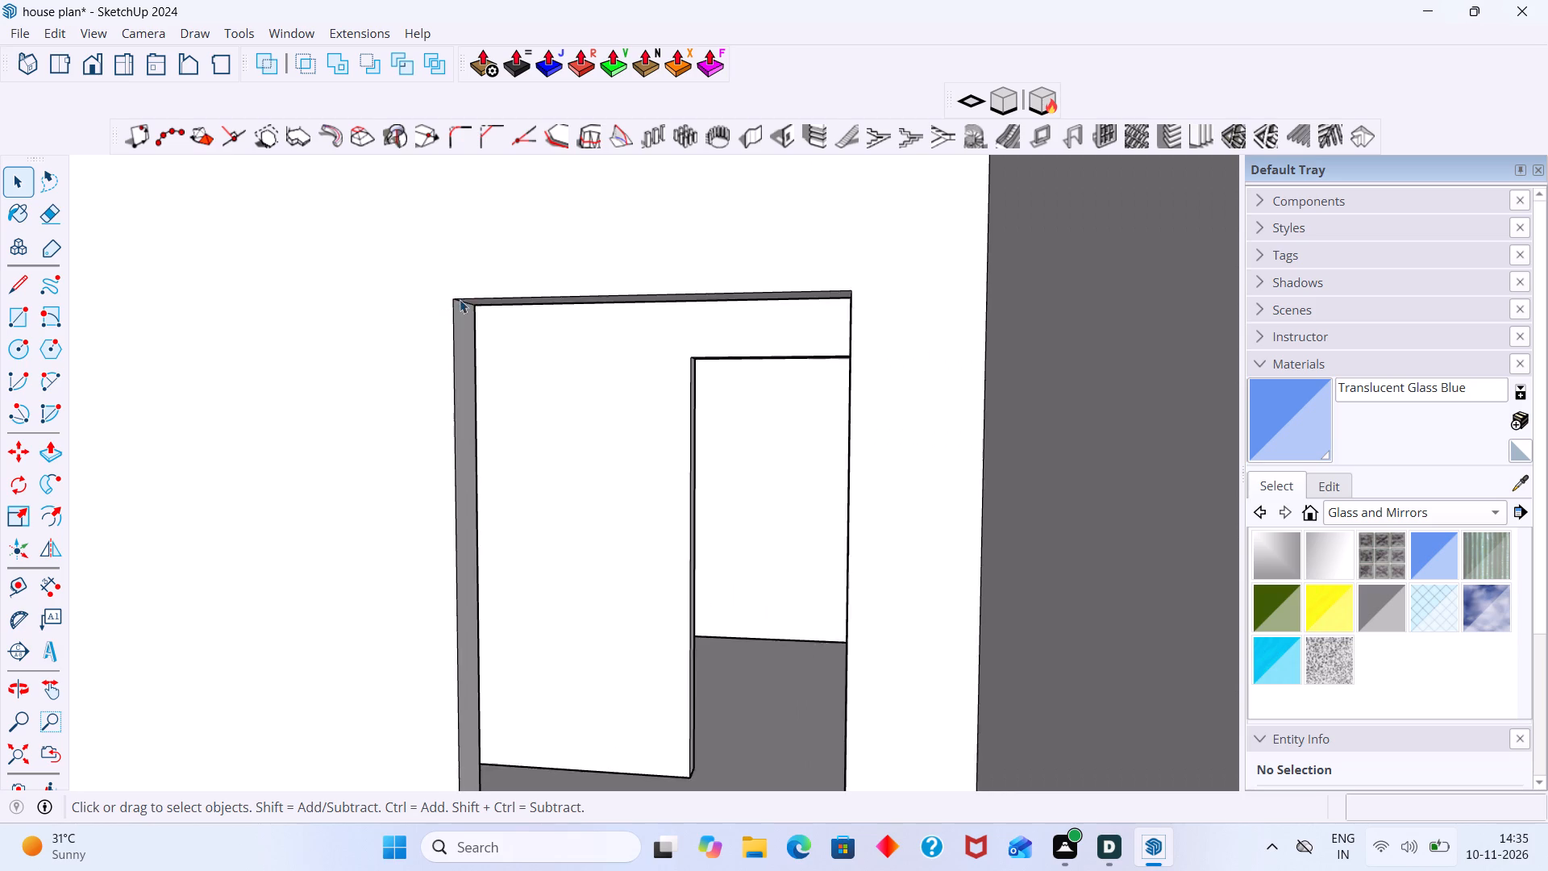
pyautogui.scroll(-5, 461, 307)
pyautogui.moveTo(447, 359); pyautogui.dragTo(435, 284, button='middle')
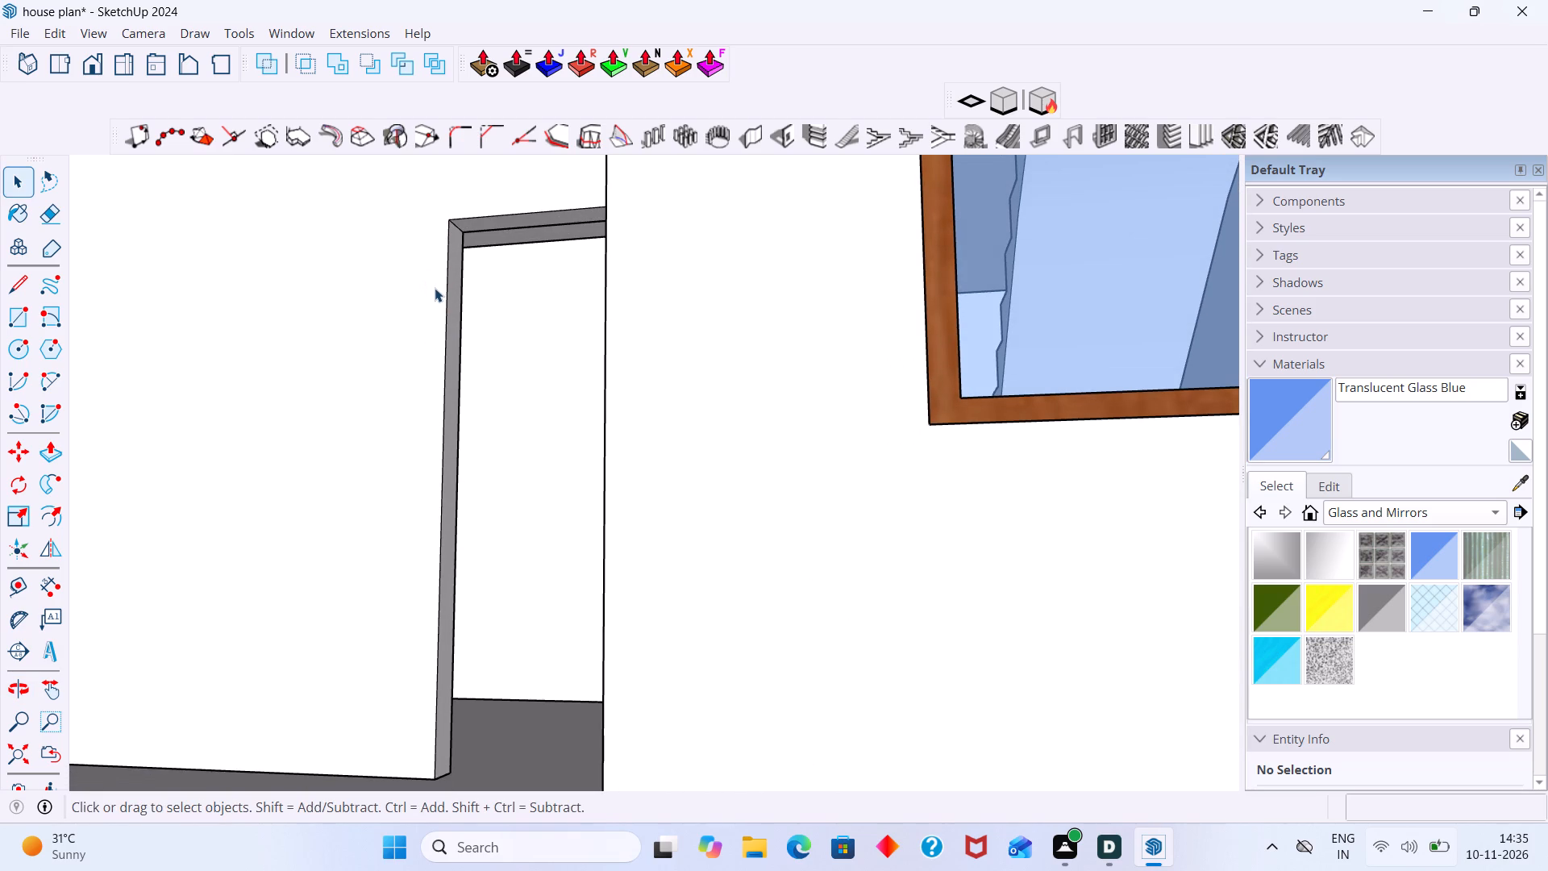
pyautogui.press('r')
pyautogui.press('space')
# Search 3D Warehouse for "door" and load the brown wooden model named DOOR directly into the house model.
pyautogui.click(302, 37)
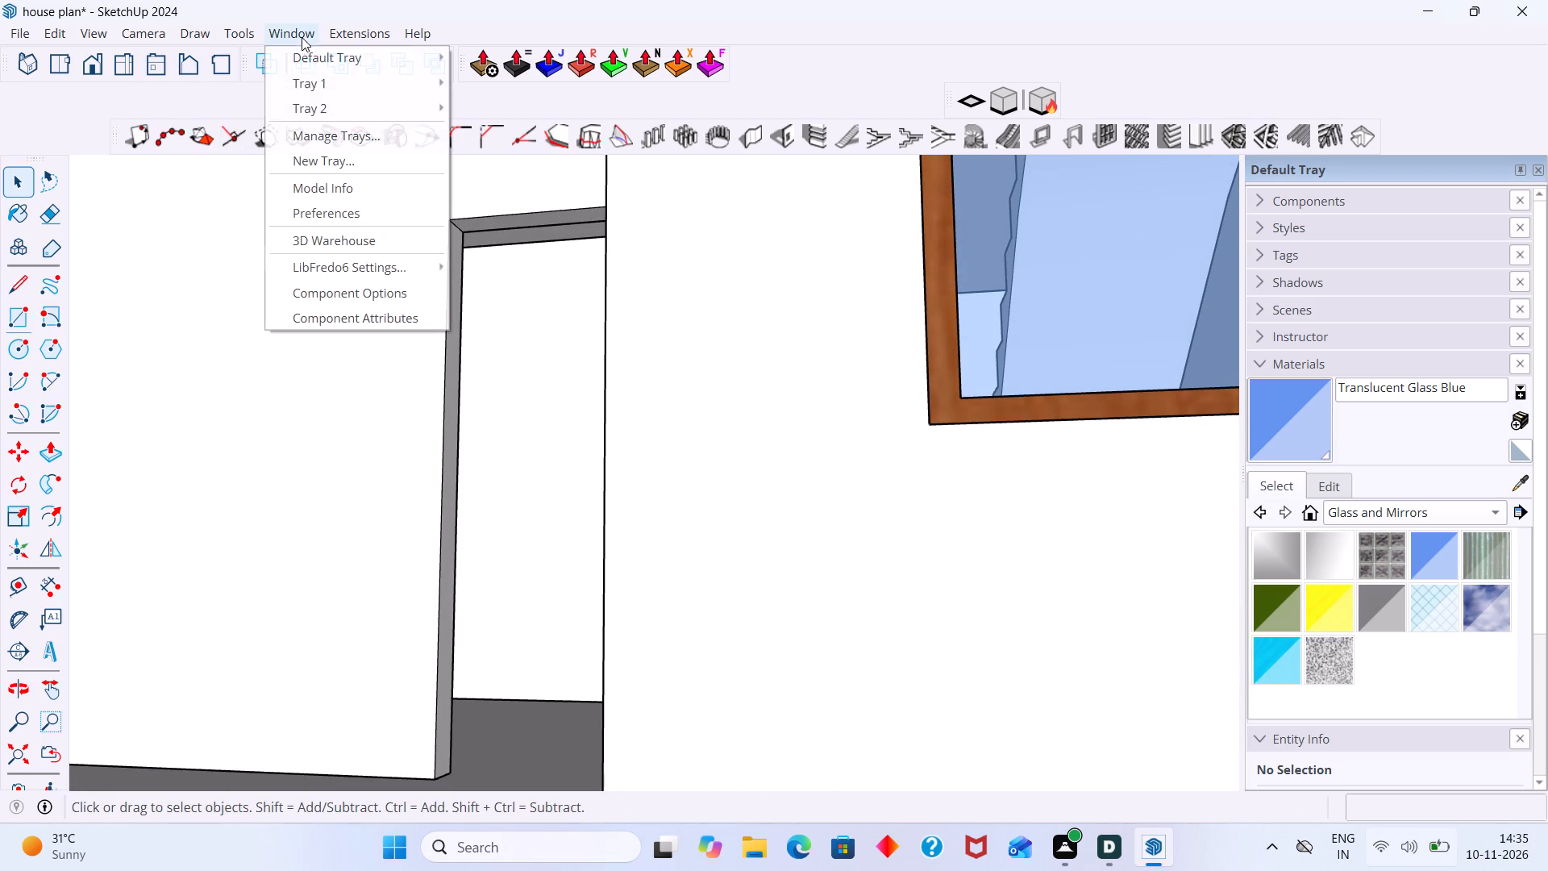
pyautogui.click(325, 245)
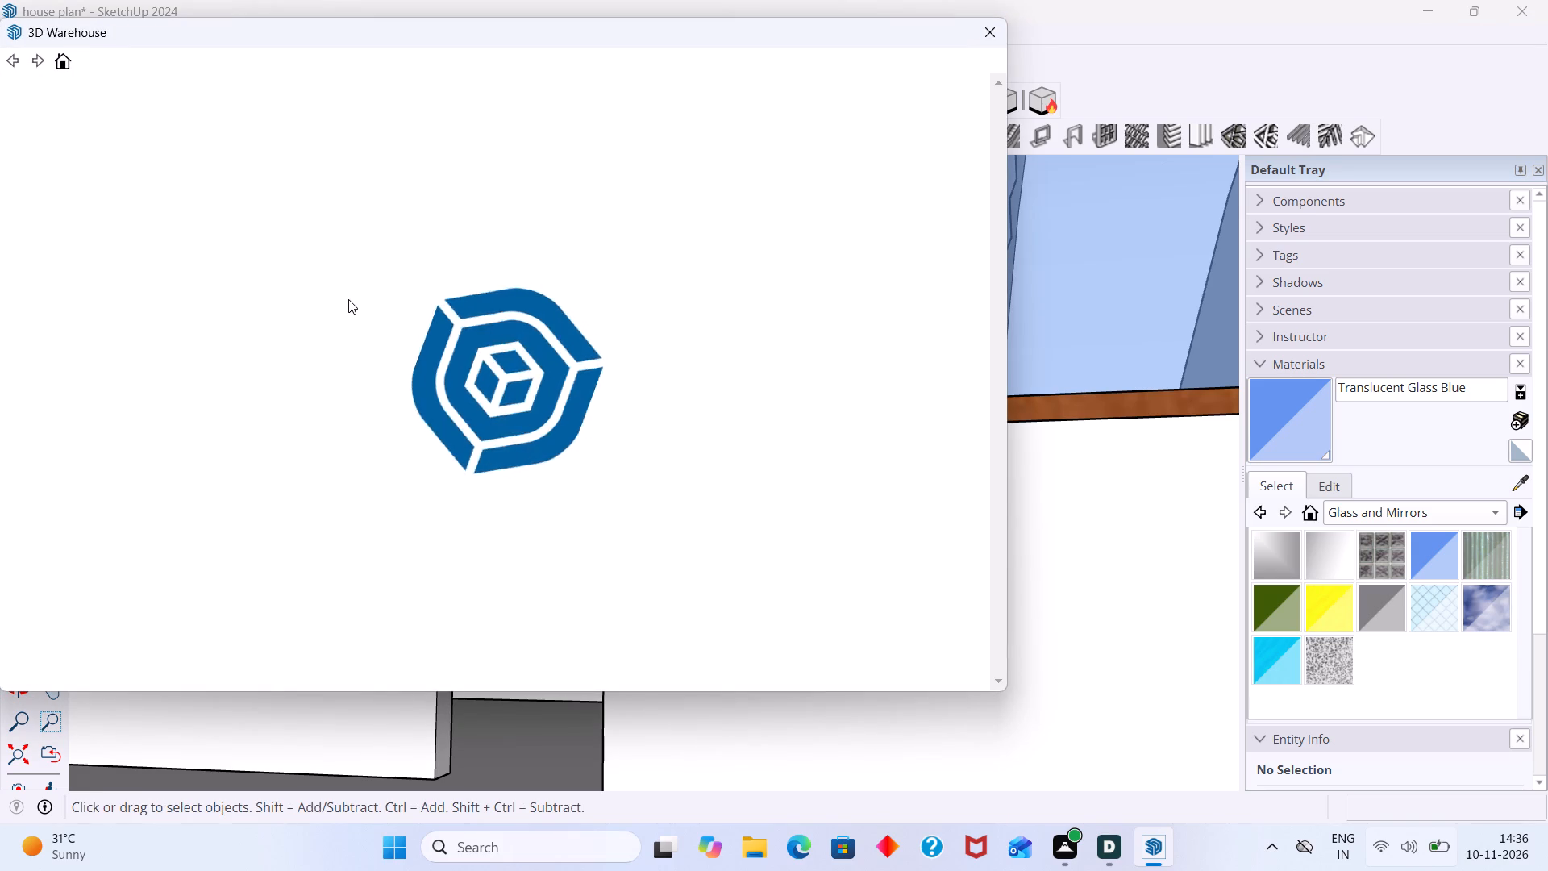
pyautogui.scroll(-2, 406, 344)
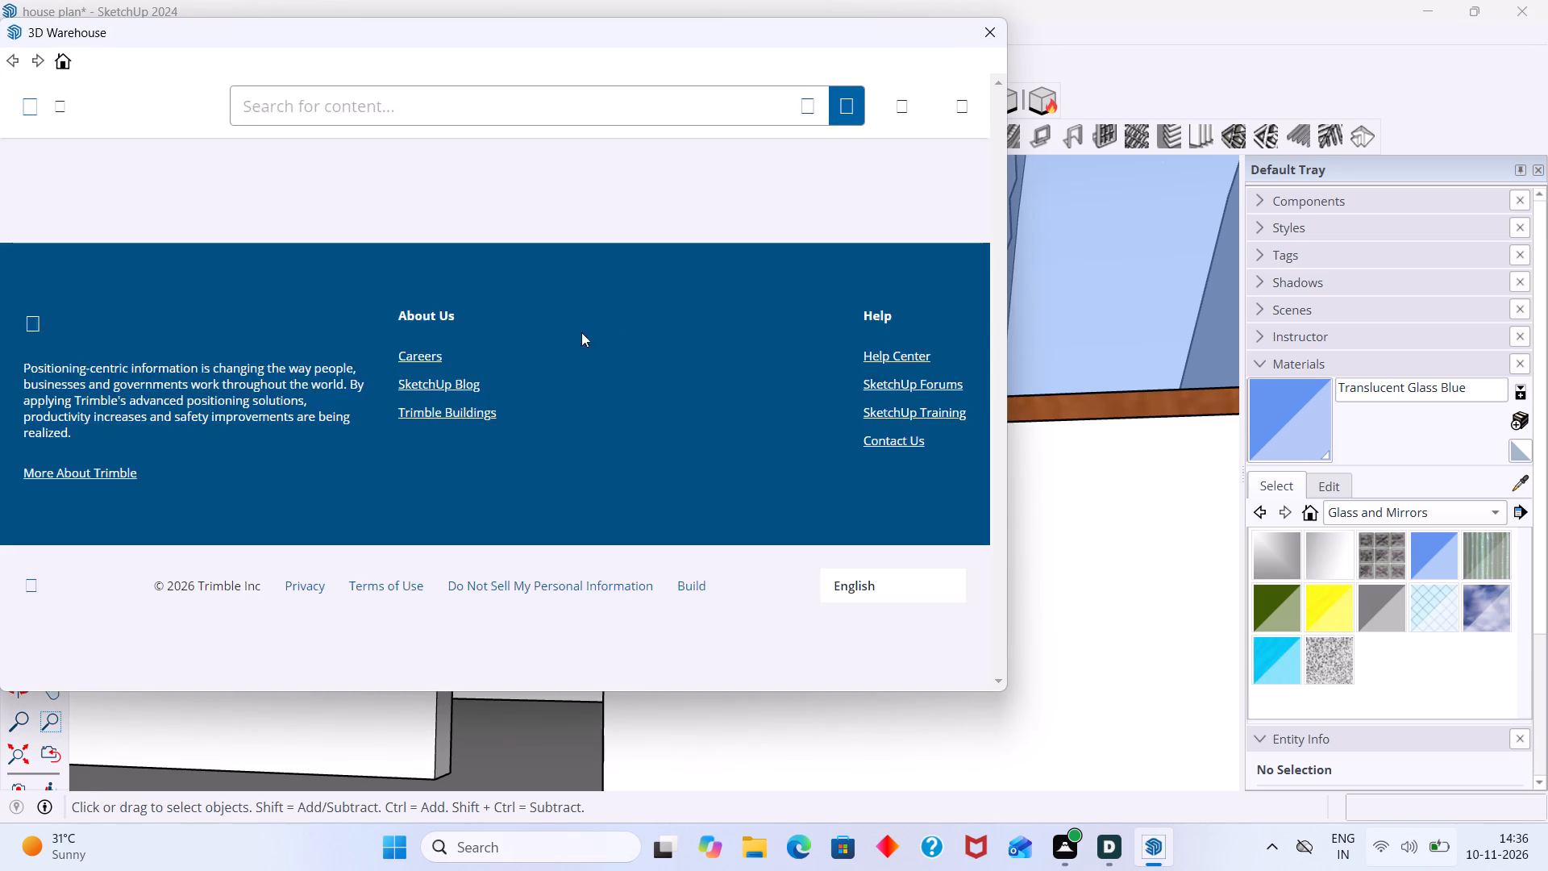
pyautogui.click(427, 103)
pyautogui.write('do')
pyautogui.press('o')
pyautogui.press('r')
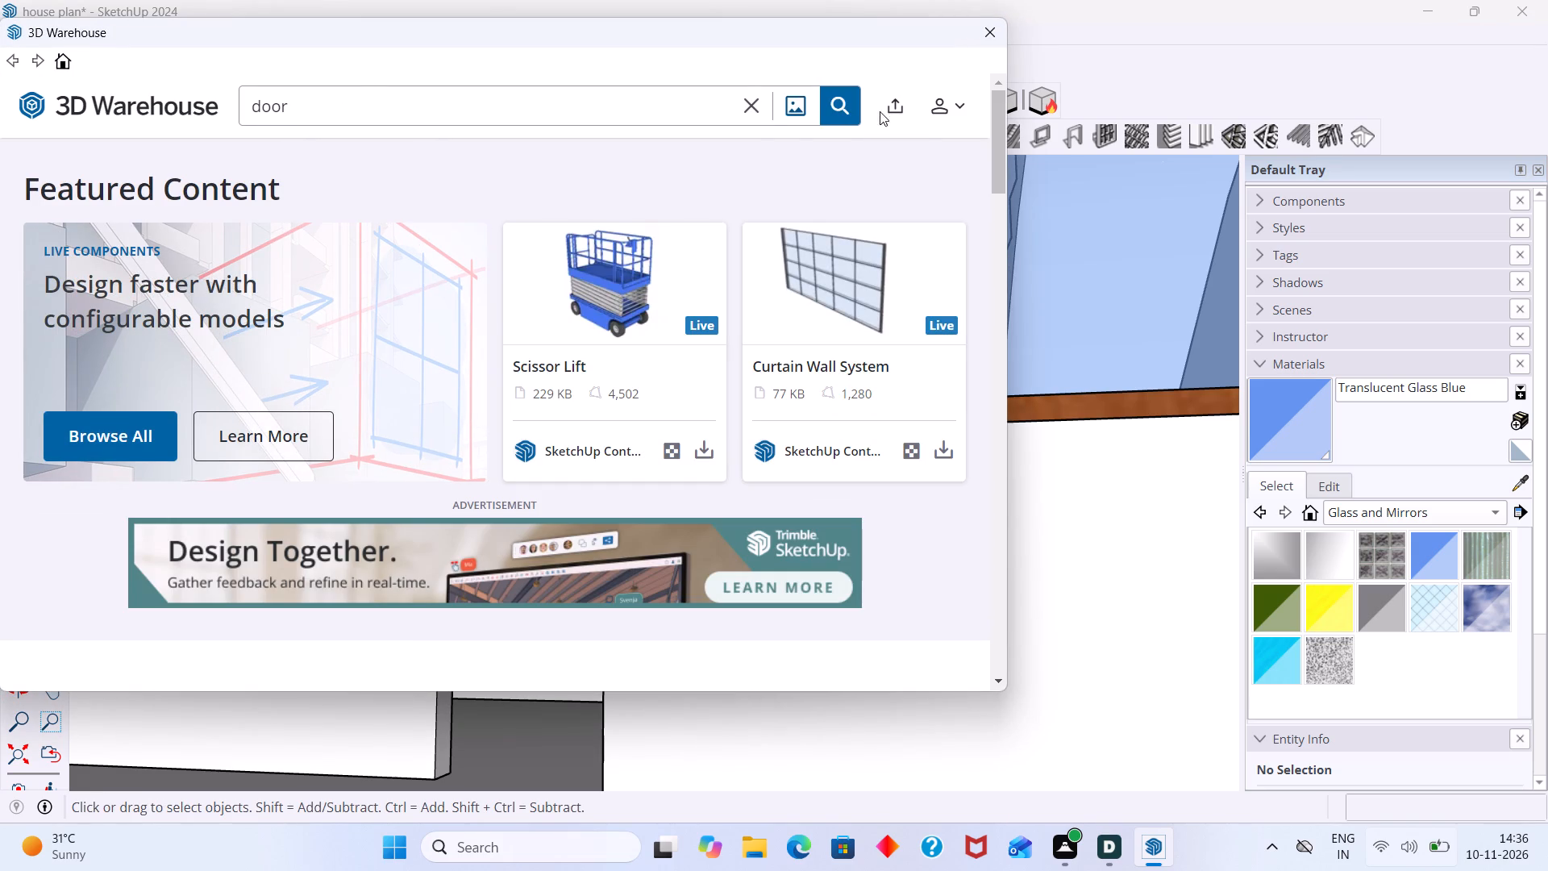
pyautogui.click(845, 108)
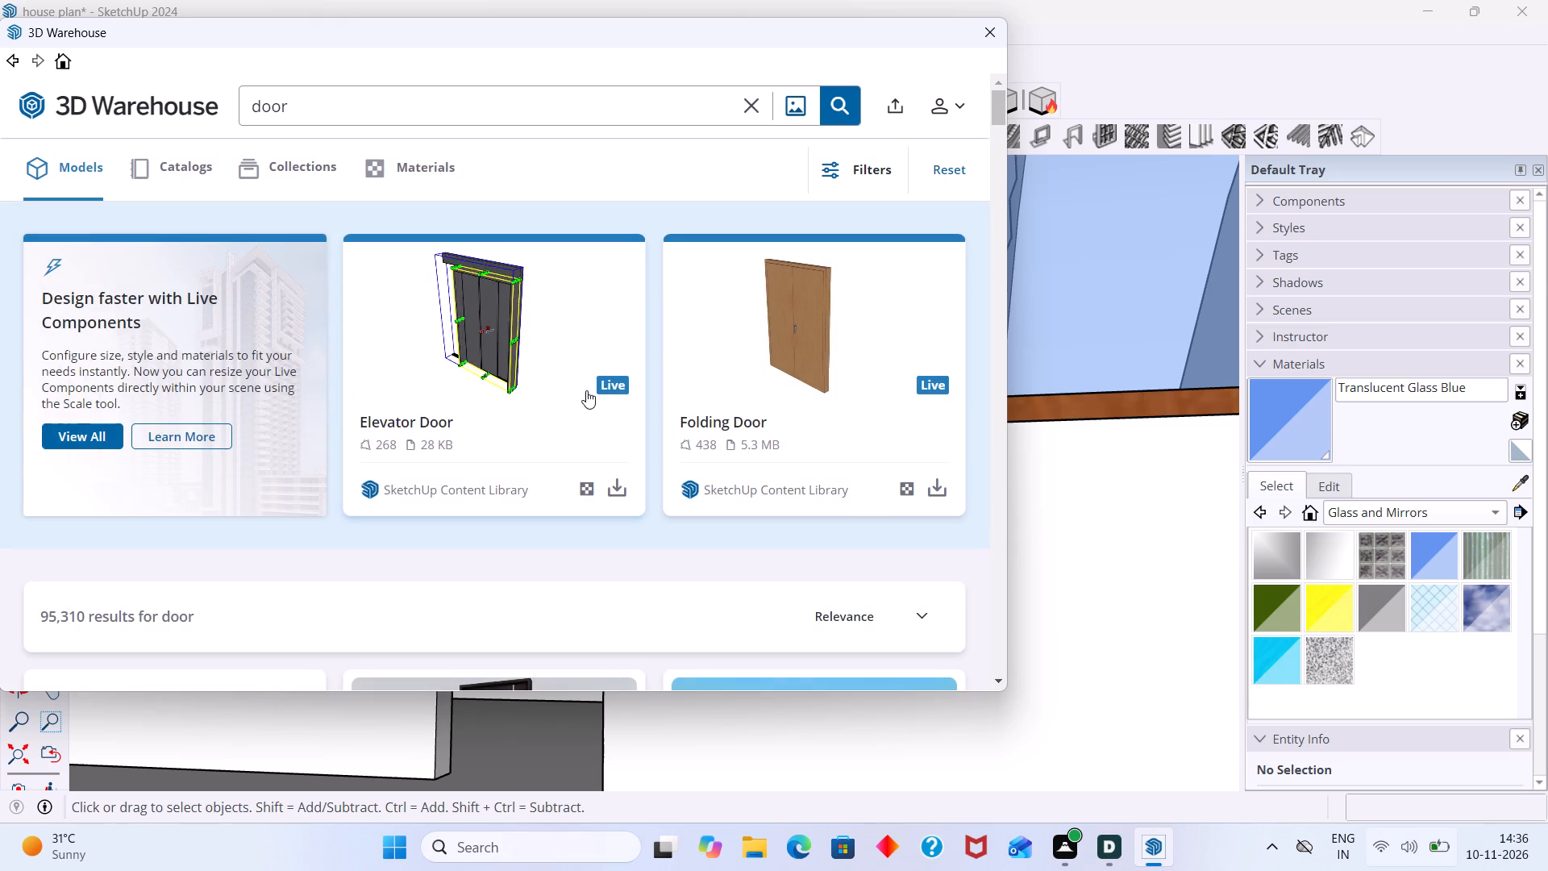
pyautogui.scroll(-6, 590, 393)
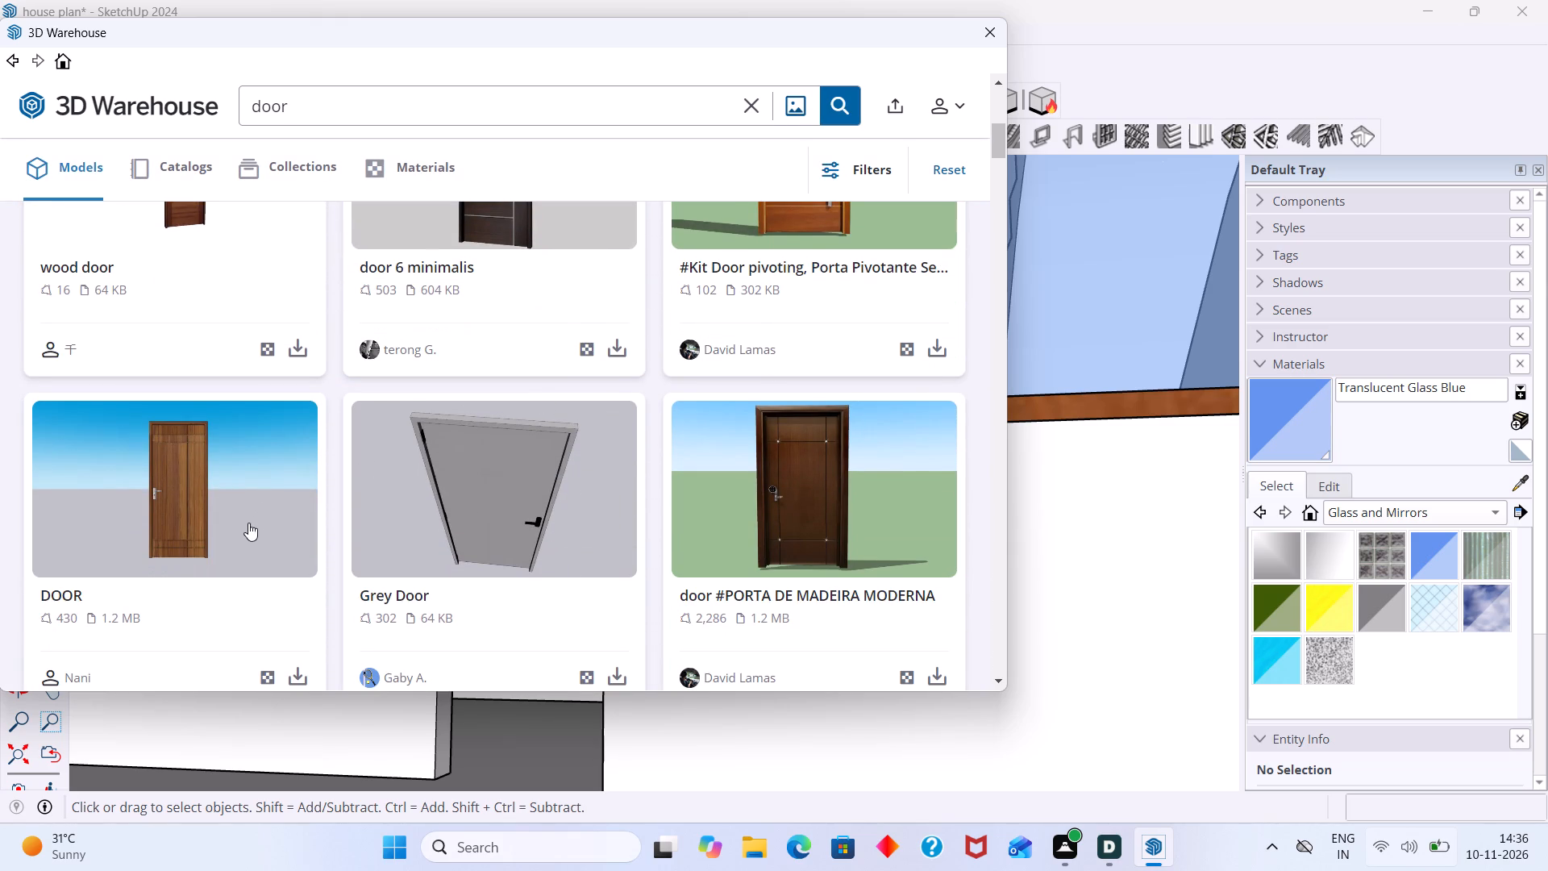
pyautogui.scroll(-2, 336, 527)
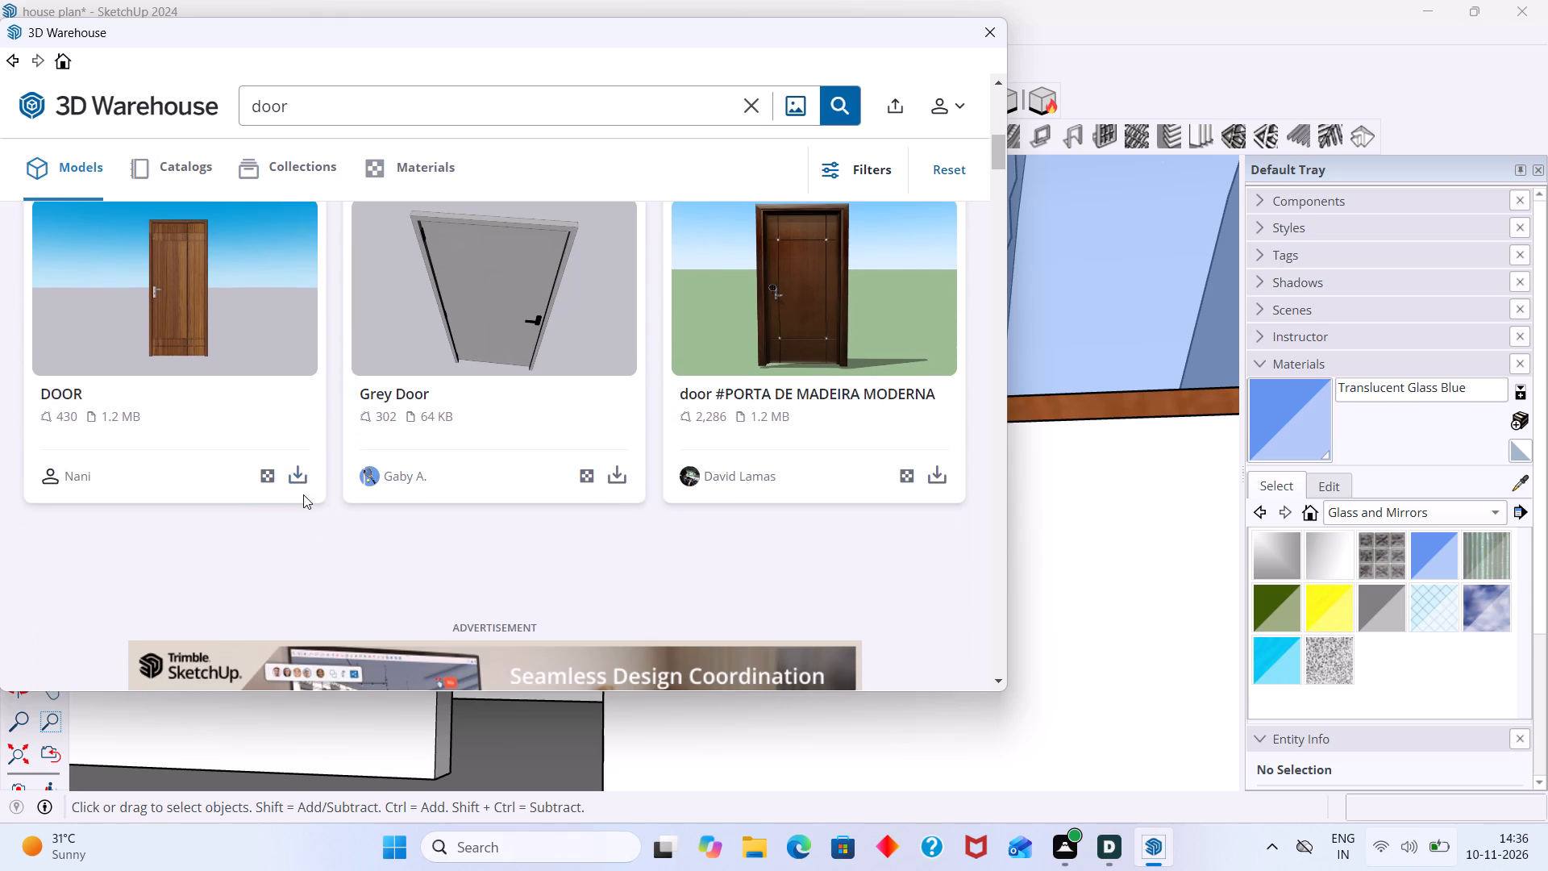
pyautogui.click(299, 481)
pyautogui.click(408, 386)
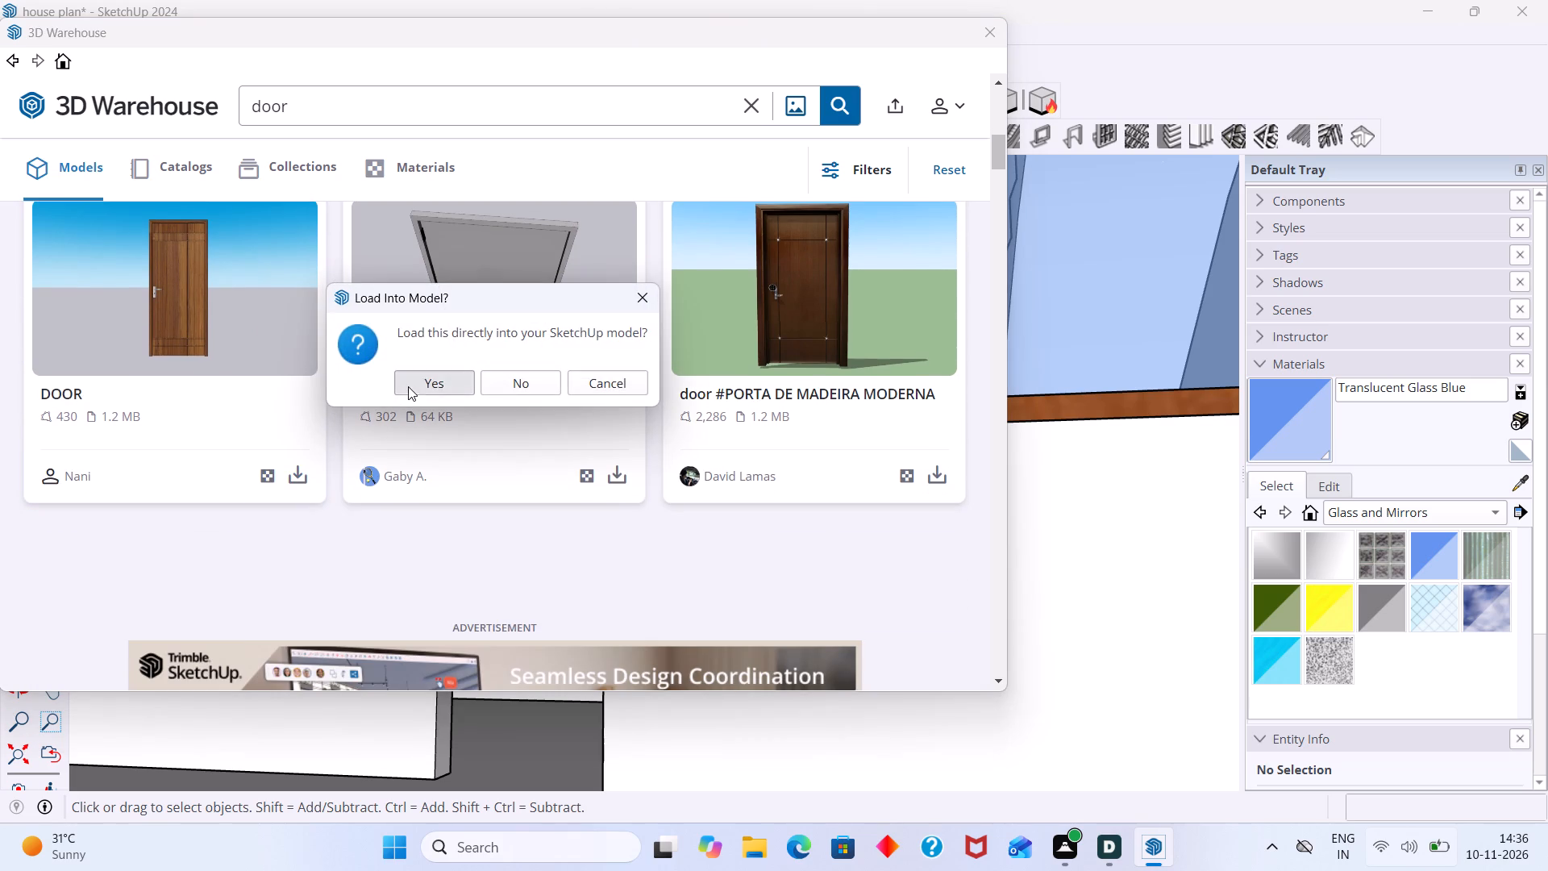
# Place the loaded wooden door on the porch floor in front of the entrance opening.
pyautogui.scroll(-7, 551, 572)
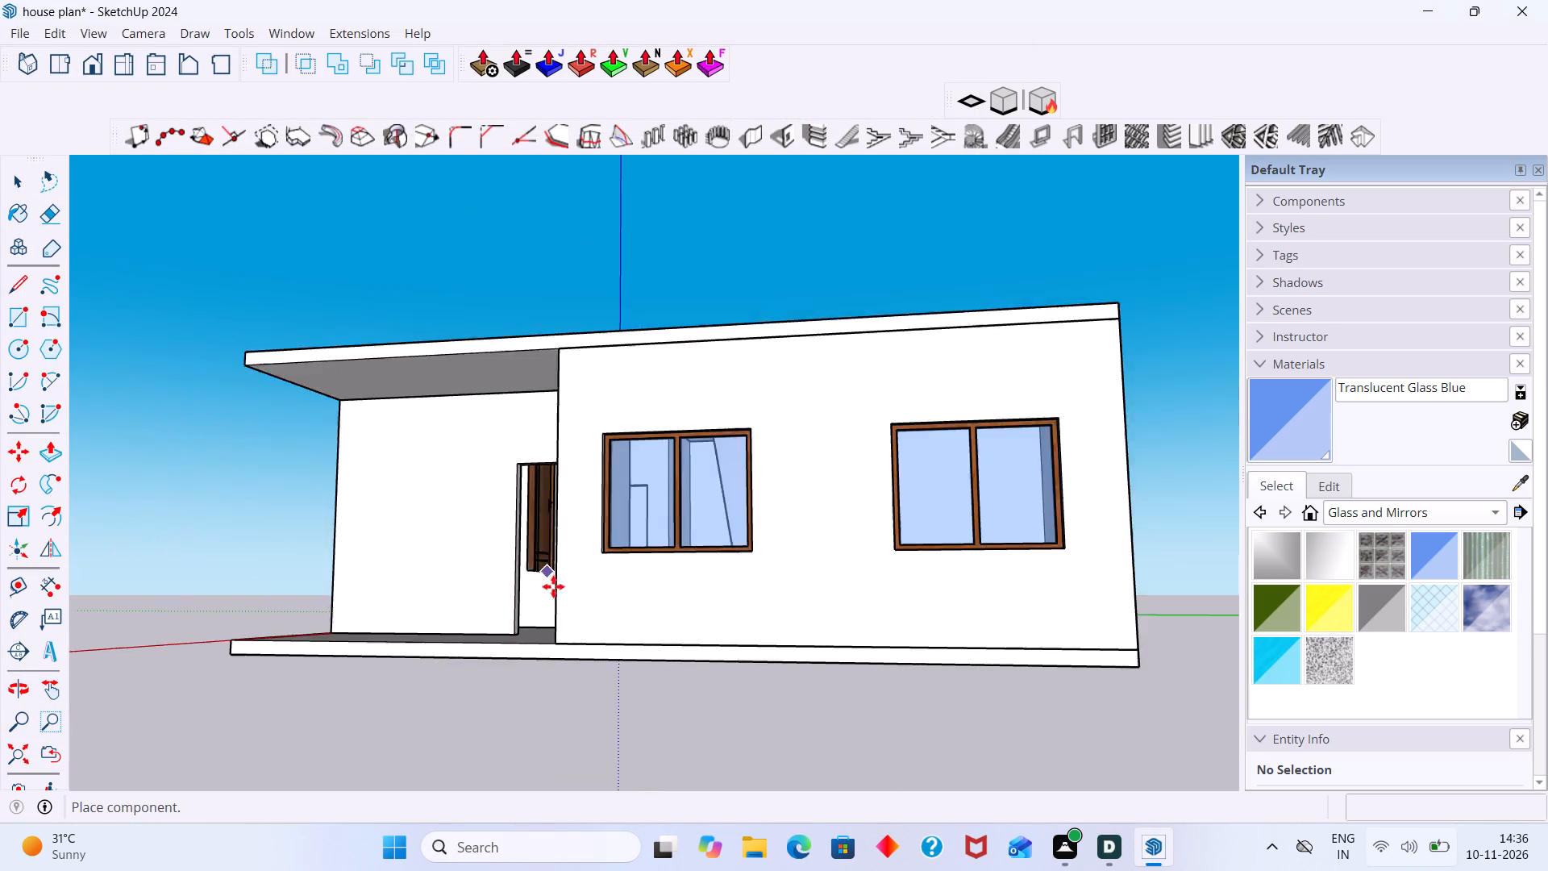
pyautogui.scroll(-10, 553, 586)
pyautogui.moveTo(528, 627); pyautogui.dragTo(855, 707, button='middle')
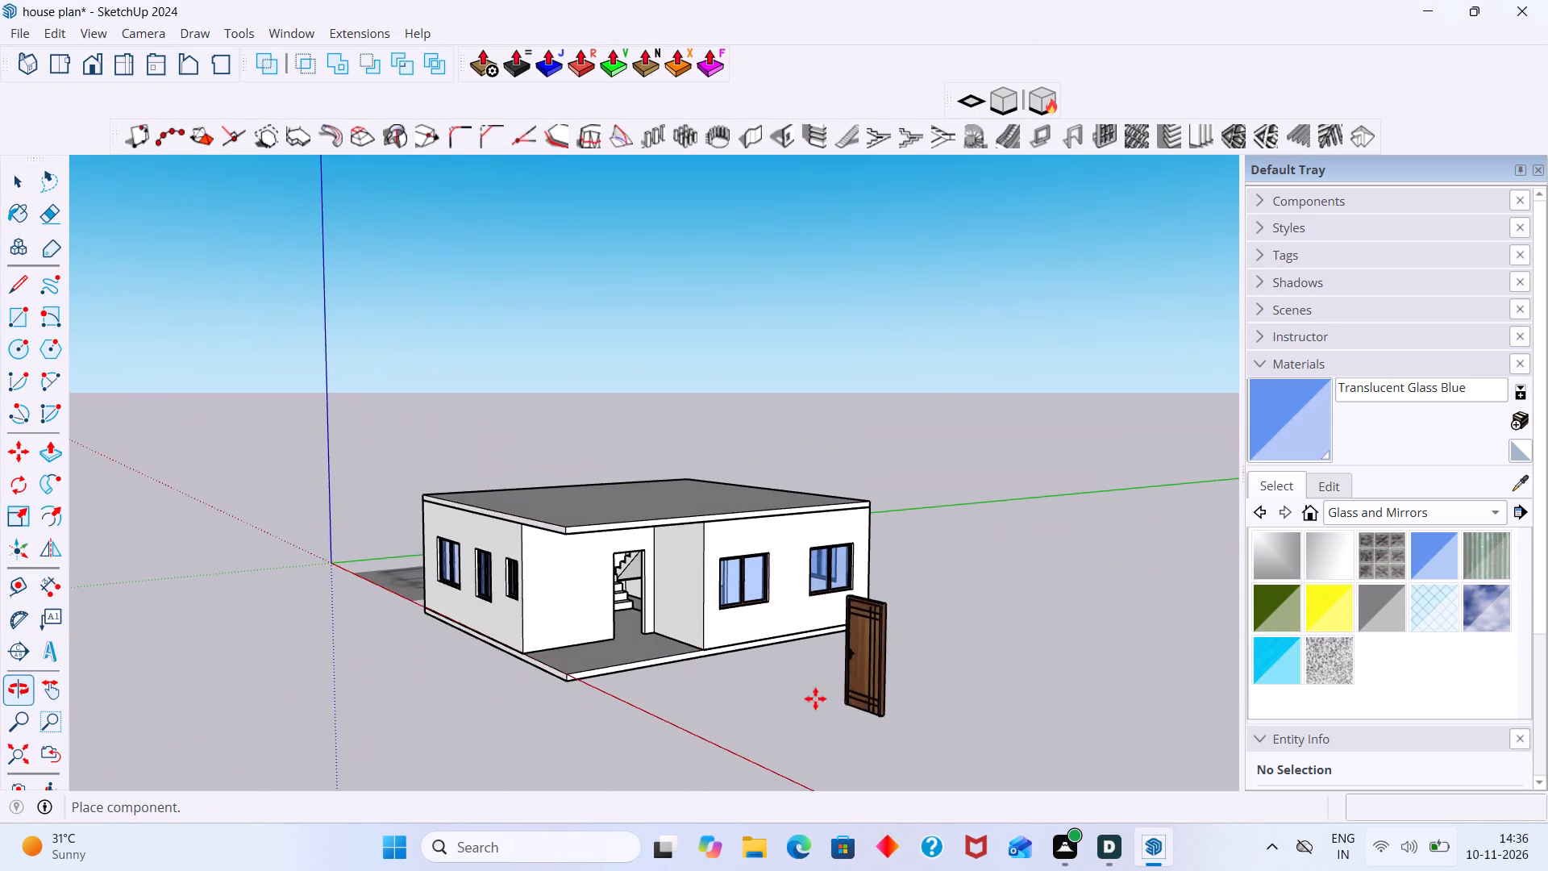
pyautogui.scroll(13, 701, 658)
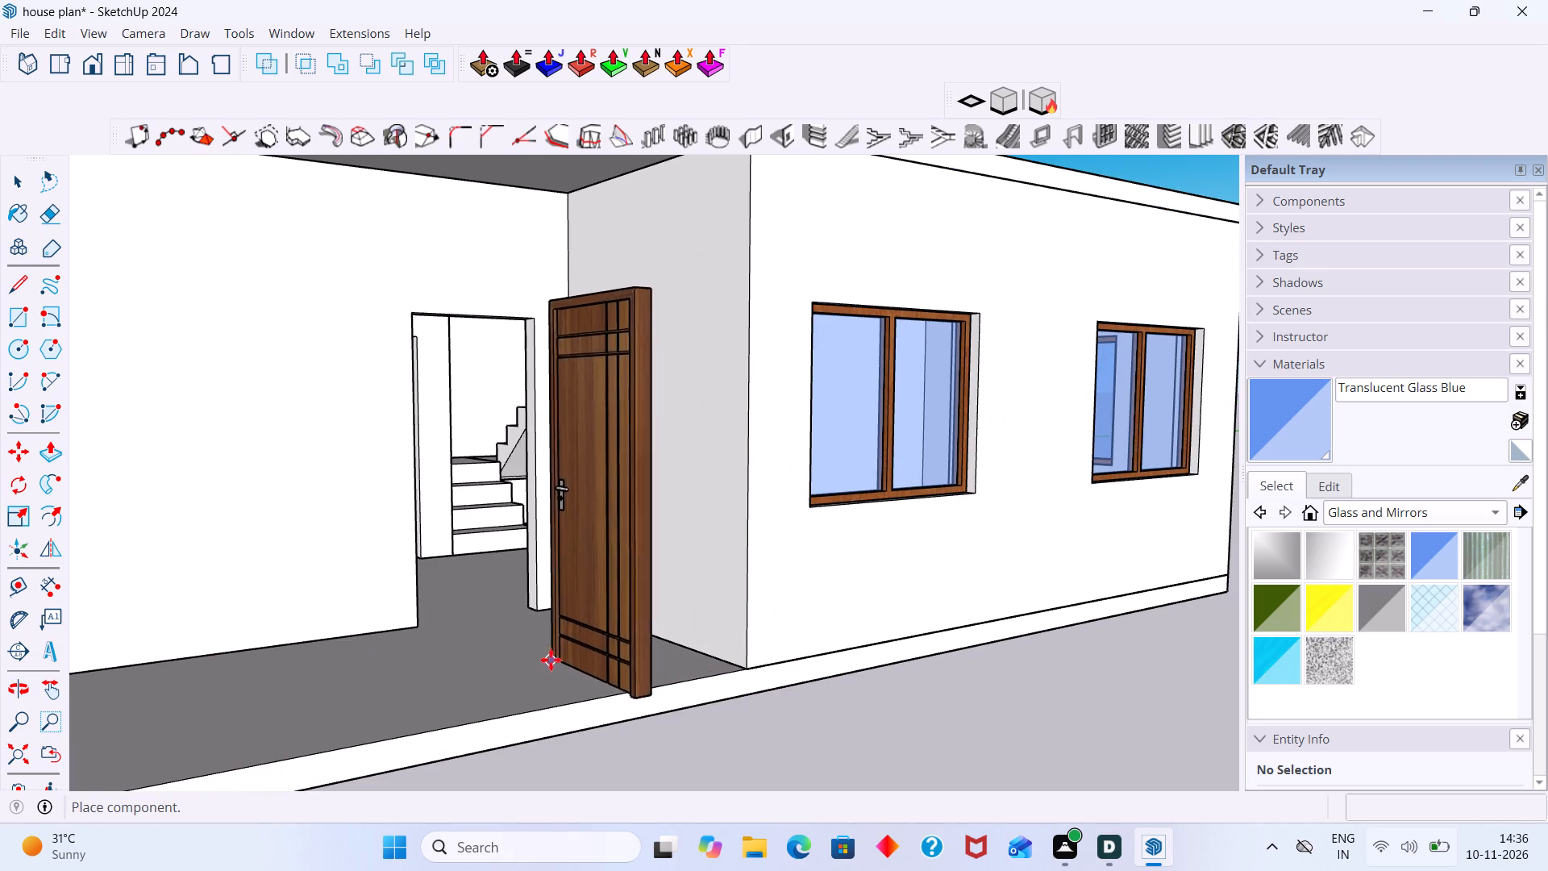
pyautogui.click(542, 657)
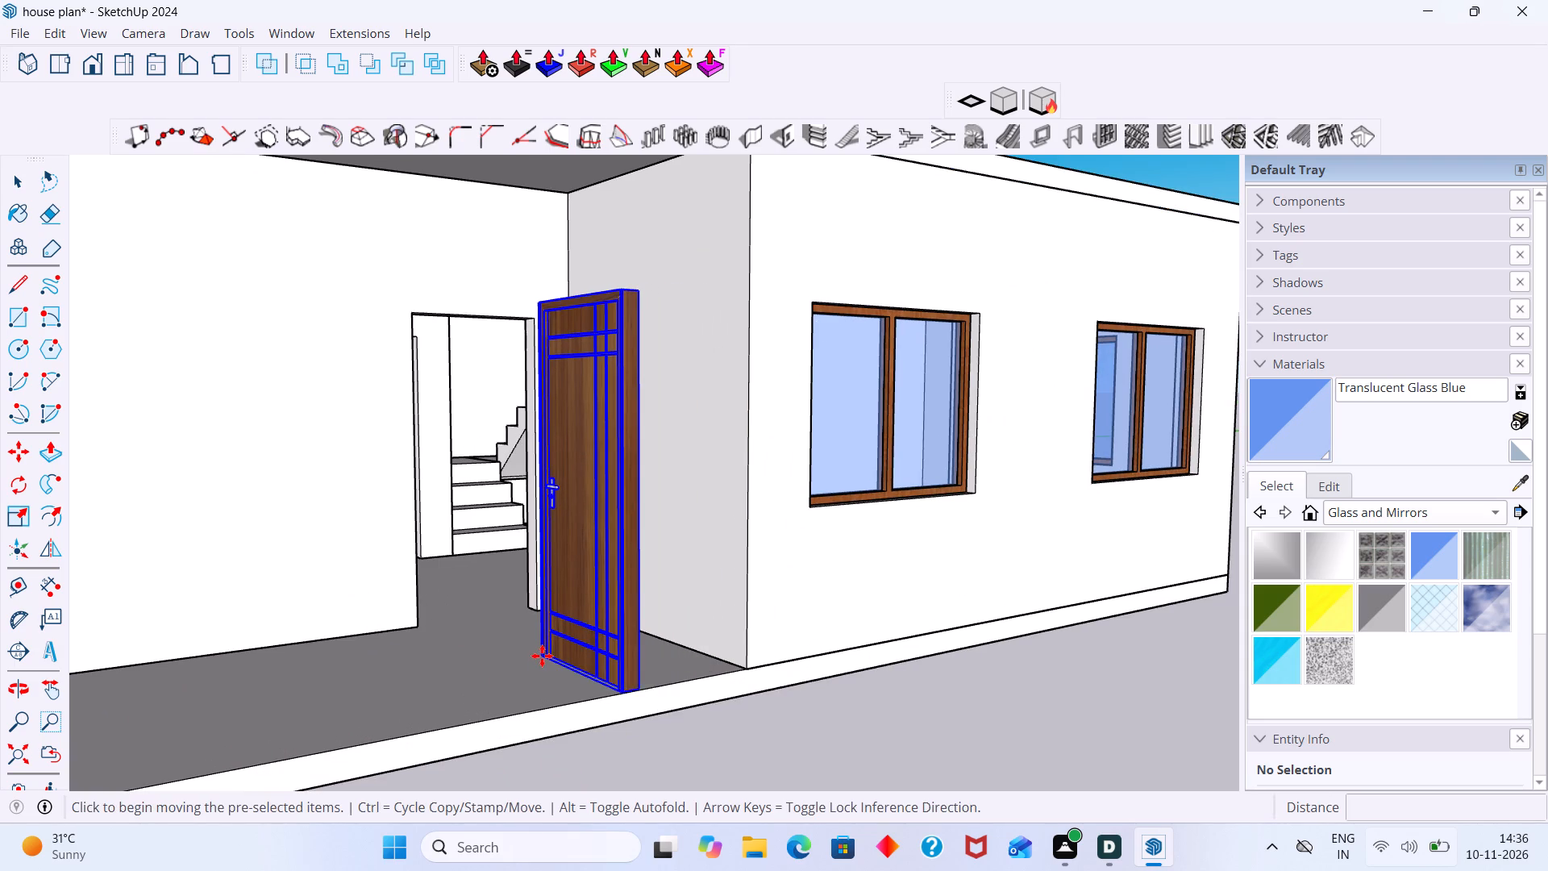
pyautogui.press('space')
pyautogui.click(781, 753)
# Rotate the wooden door about 97.2° on the porch floor around its bottom handle-side corner.
pyautogui.scroll(3, 614, 658)
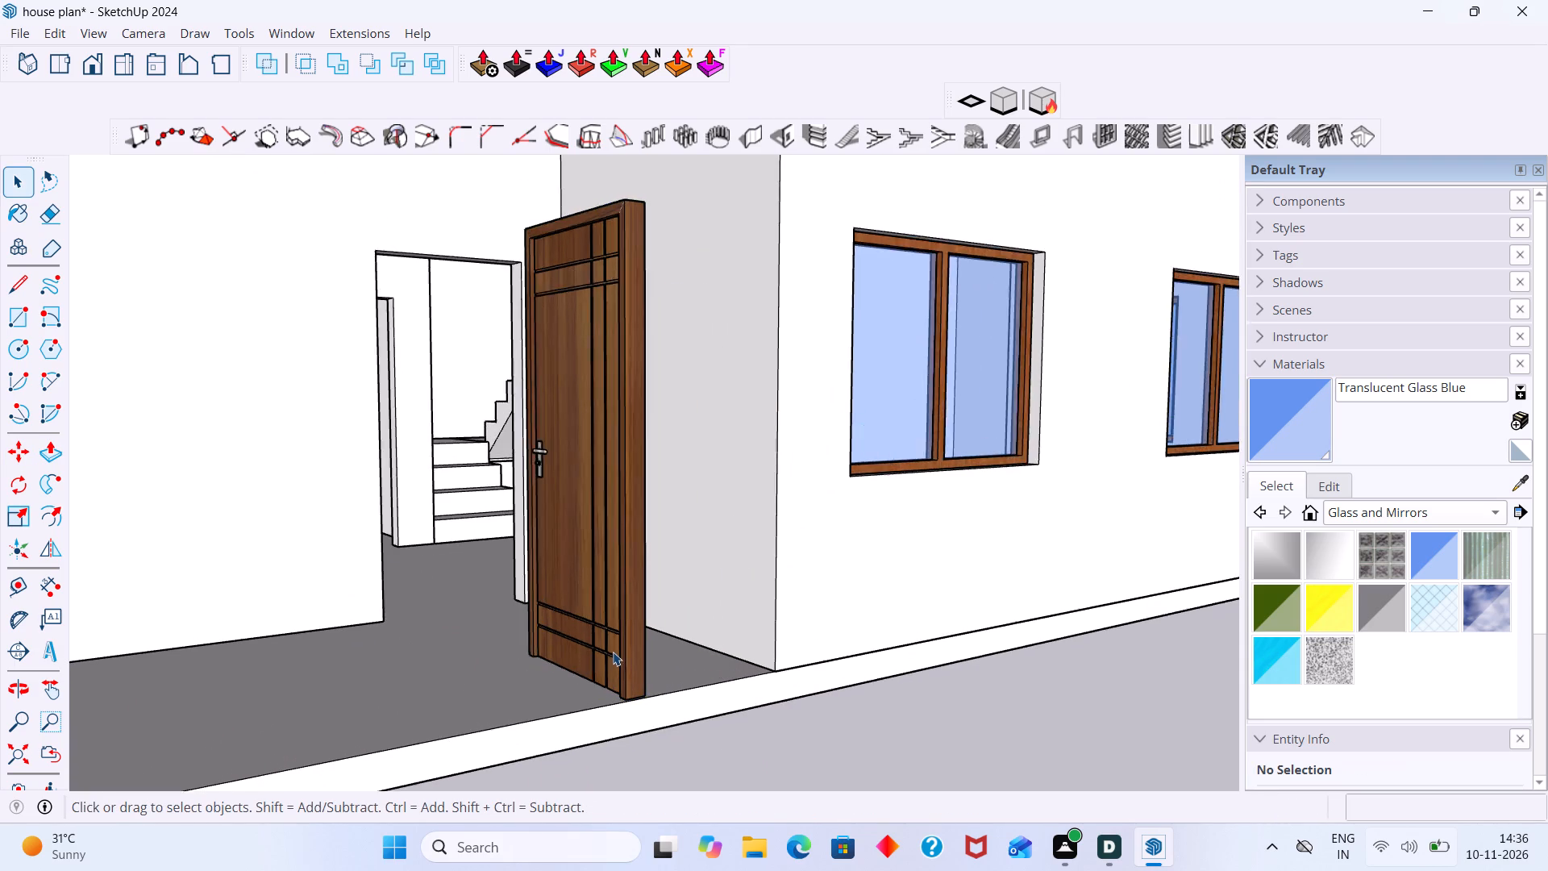
pyautogui.scroll(2, 613, 652)
pyautogui.click(613, 651)
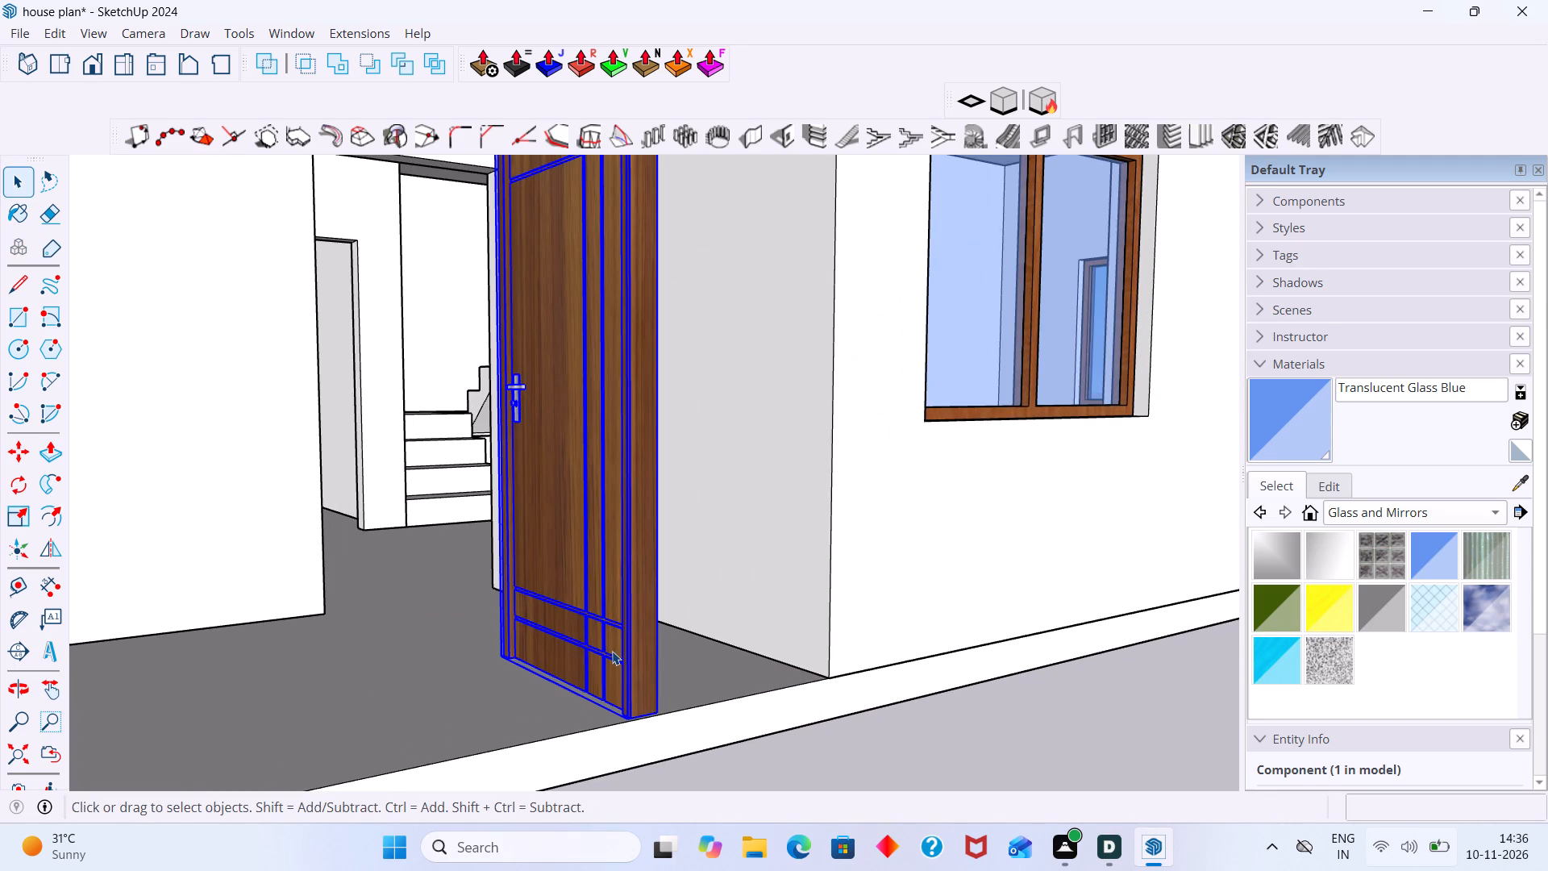
pyautogui.press('q')
pyautogui.scroll(2, 501, 669)
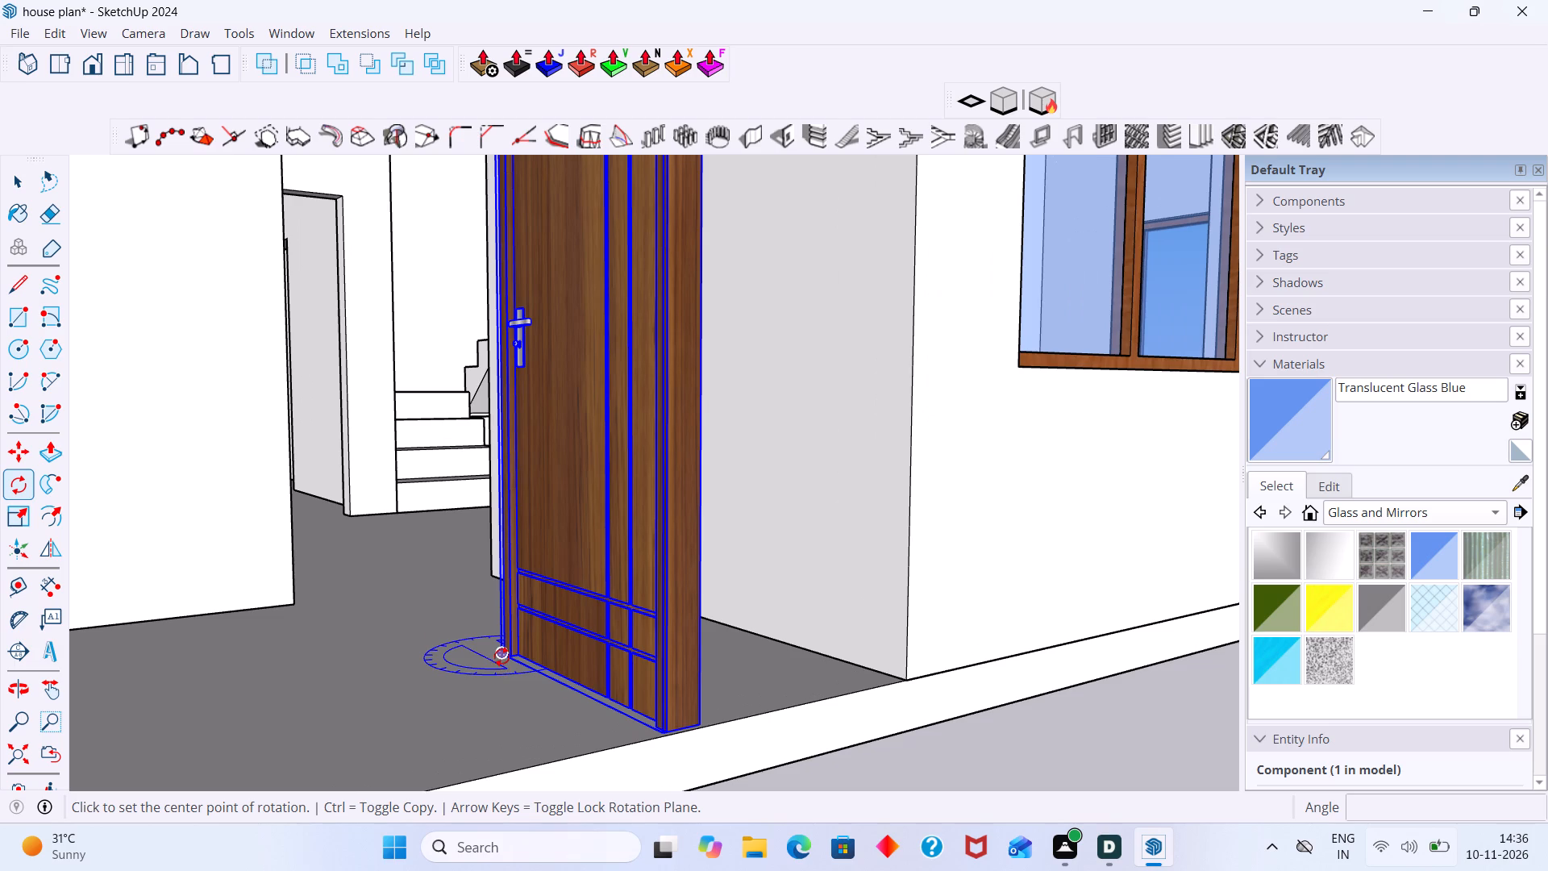
pyautogui.click(501, 656)
pyautogui.click(657, 734)
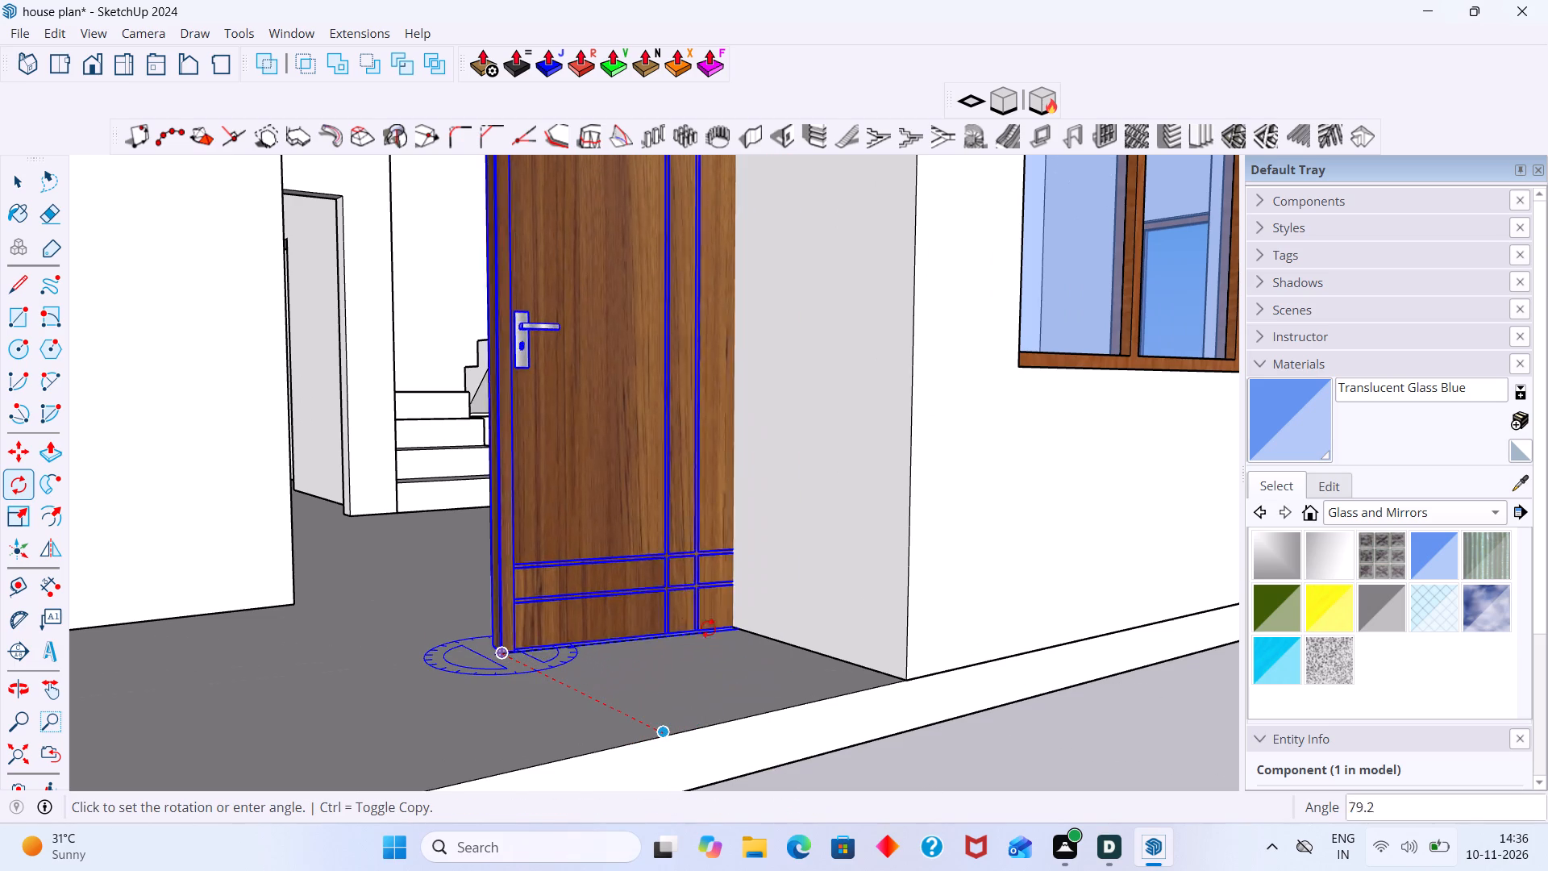
pyautogui.click(691, 615)
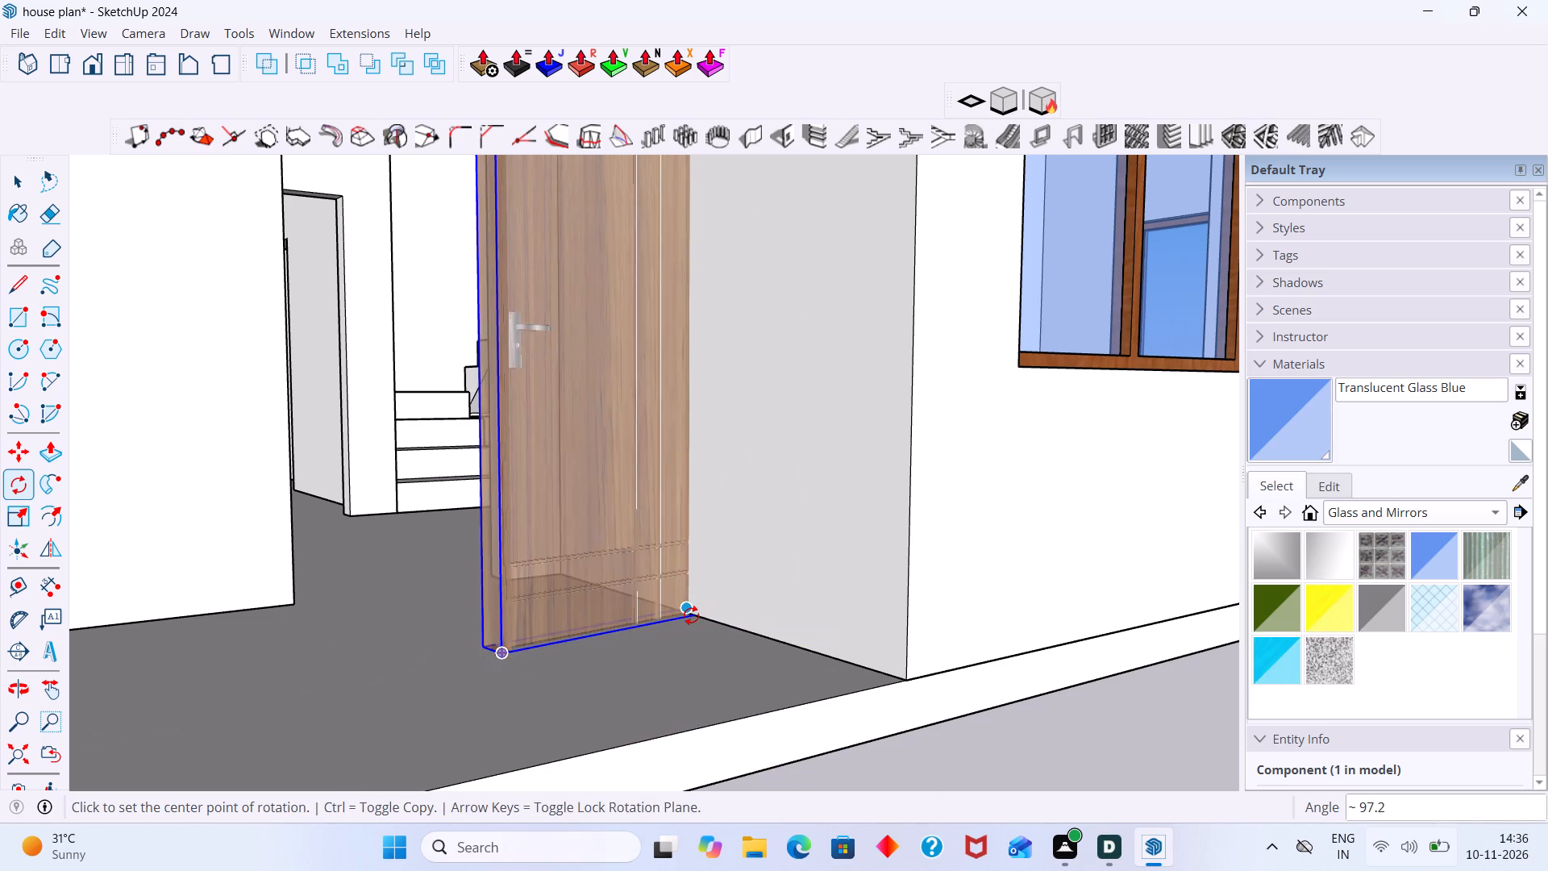
# Move the wooden door about 3' 11 1/2" by its bottom handle-side edge into the entrance opening's bottom corner in the porch's back wall.
pyautogui.press('space')
pyautogui.moveTo(1005, 773); pyautogui.dragTo(993, 765)
pyautogui.moveTo(655, 617); pyautogui.dragTo(528, 613, button='middle')
pyautogui.scroll(1, 616, 616)
pyautogui.scroll(-3, 506, 602)
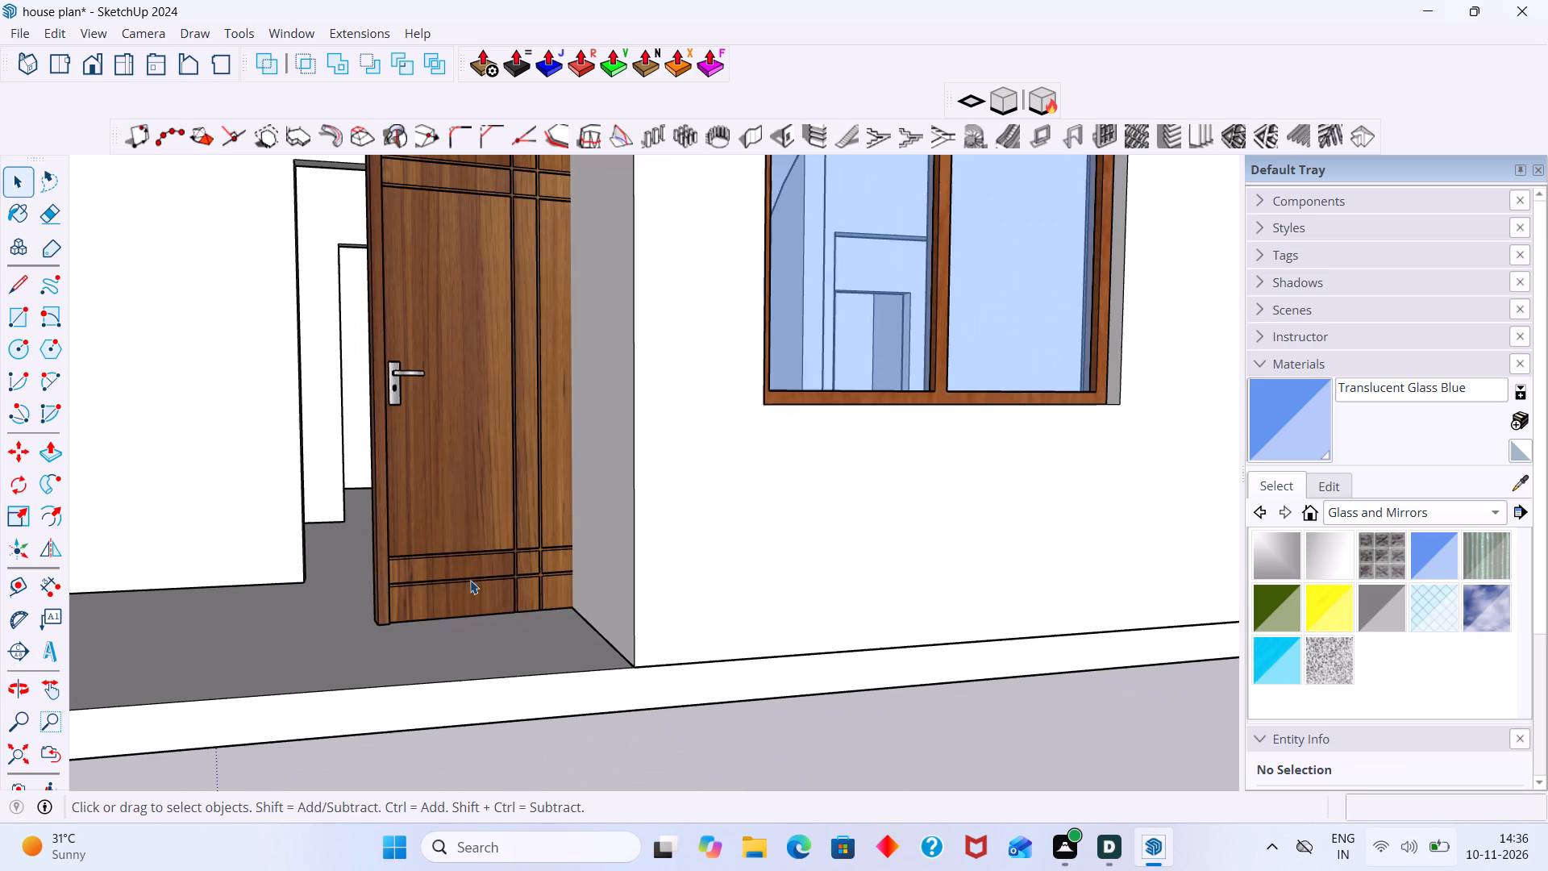
pyautogui.click(464, 570)
pyautogui.press('m')
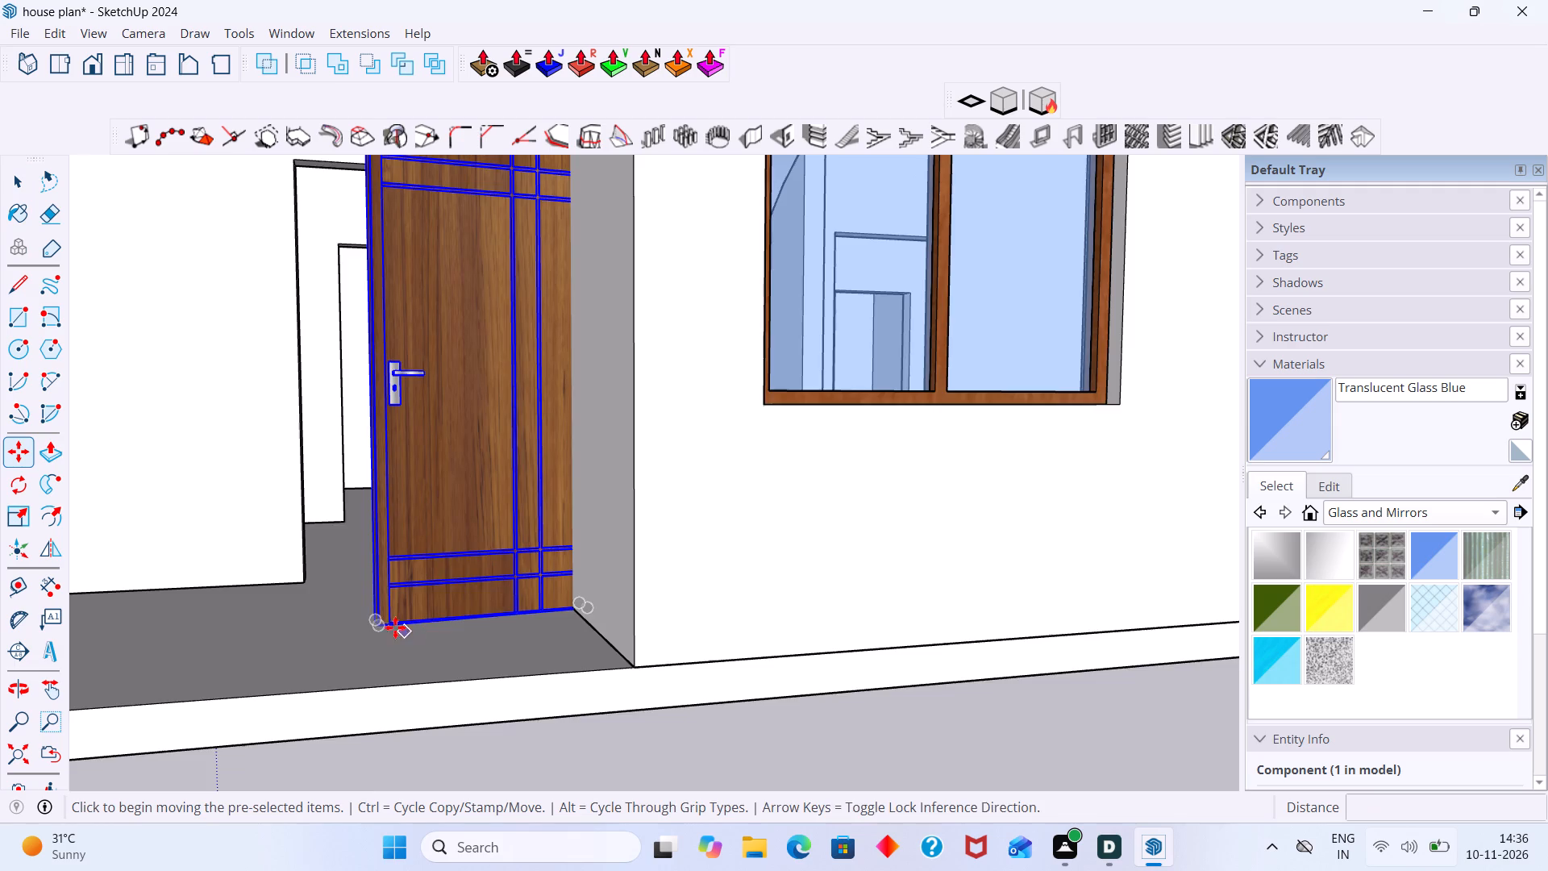
pyautogui.scroll(15, 389, 624)
pyautogui.moveTo(362, 630); pyautogui.dragTo(384, 637, button='middle')
pyautogui.scroll(4, 368, 638)
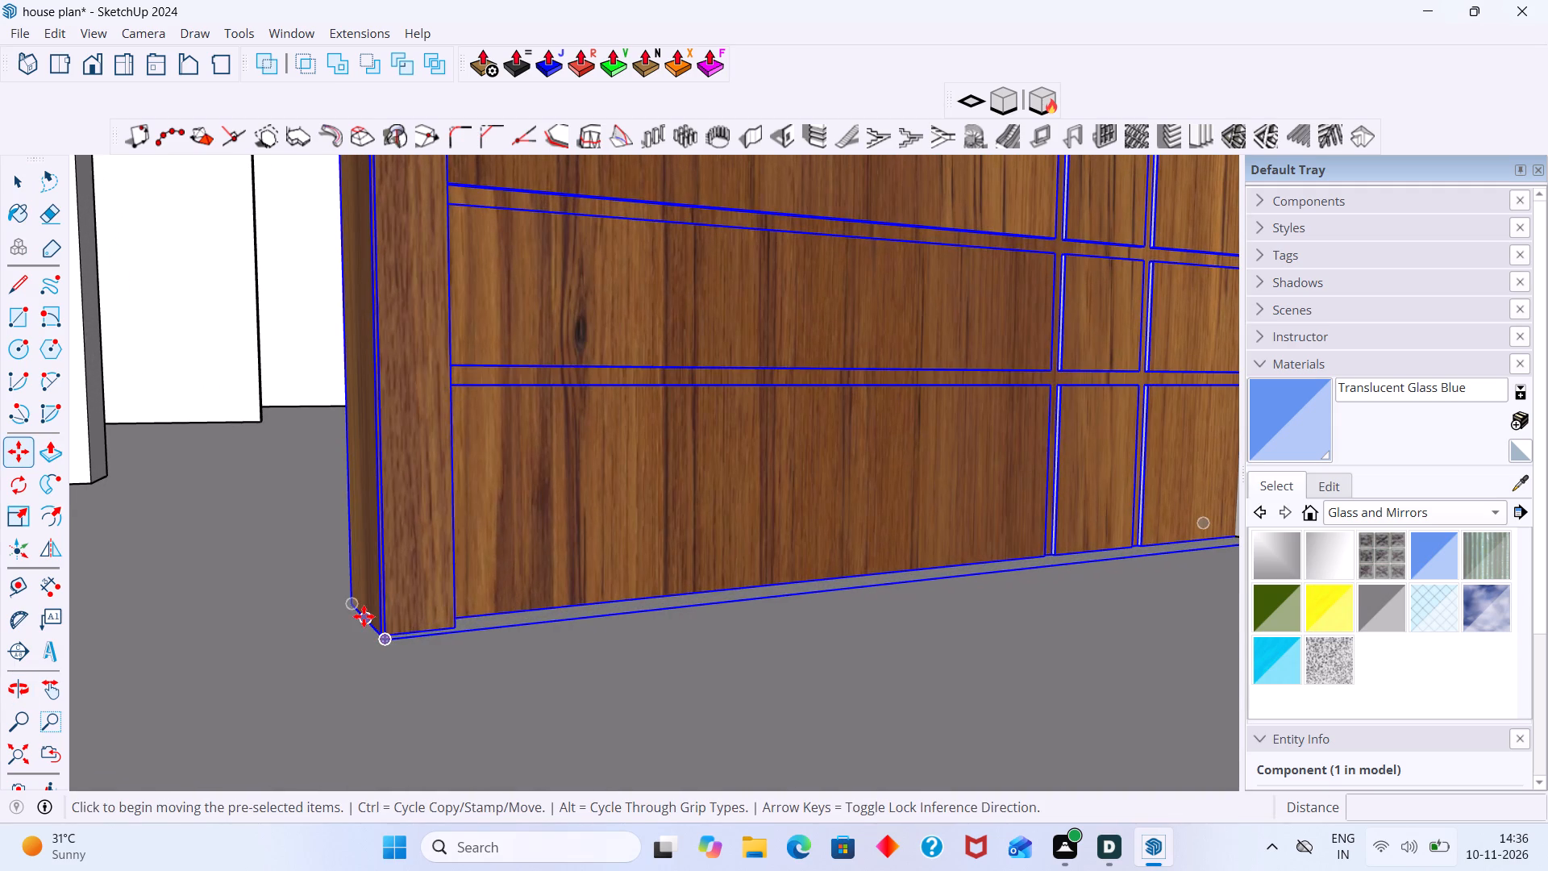
pyautogui.click(364, 616)
pyautogui.scroll(-7, 299, 464)
pyautogui.moveTo(226, 433); pyautogui.dragTo(132, 482, button='middle')
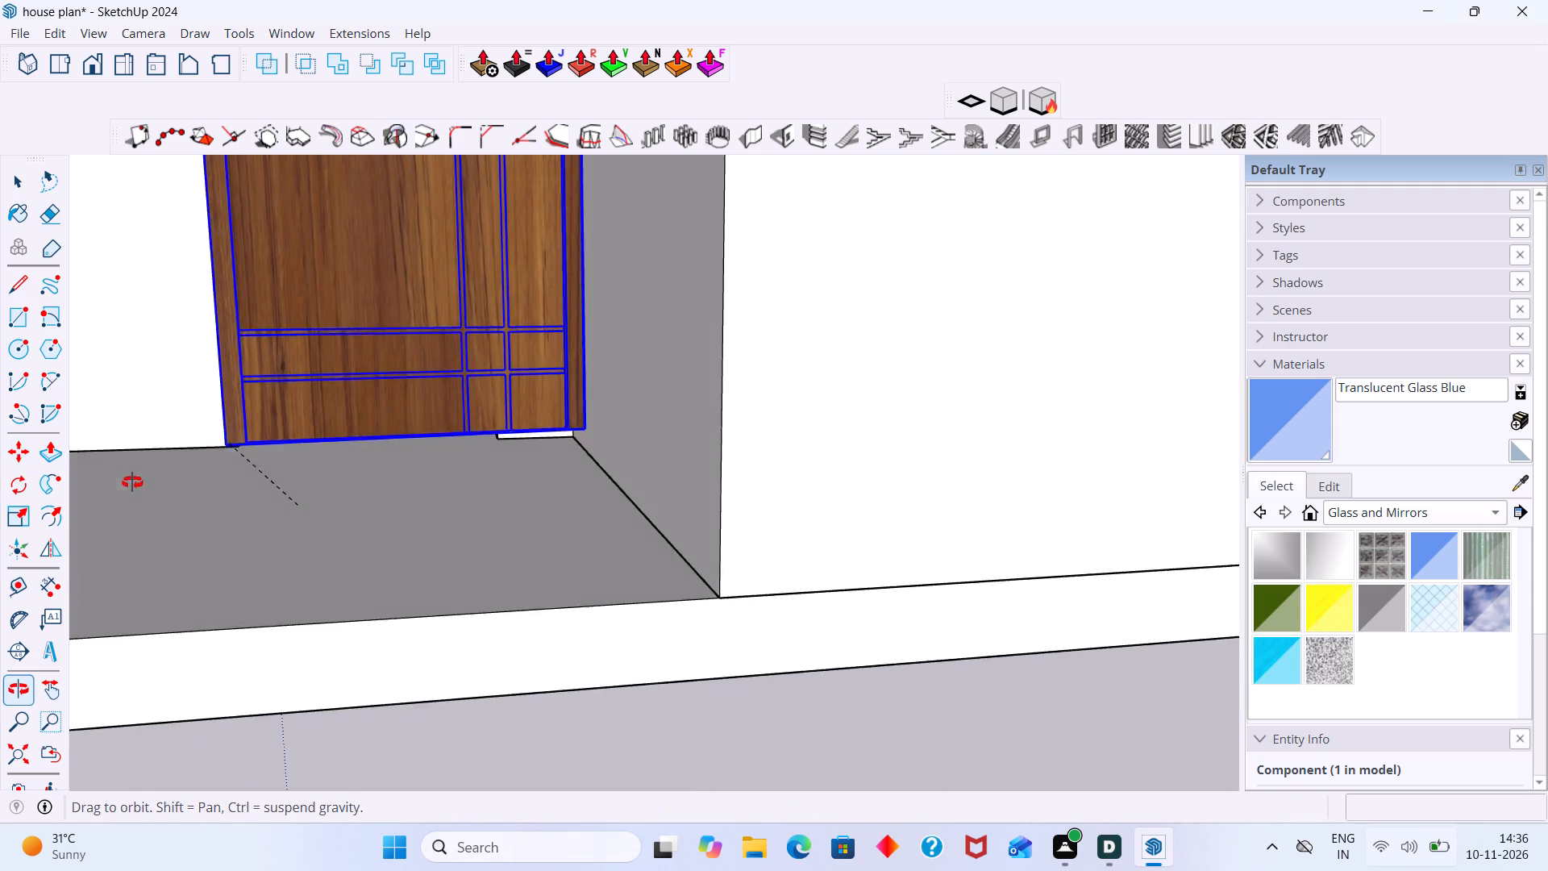
pyautogui.moveTo(132, 482); pyautogui.dragTo(135, 478, button='middle')
pyautogui.scroll(17, 273, 415)
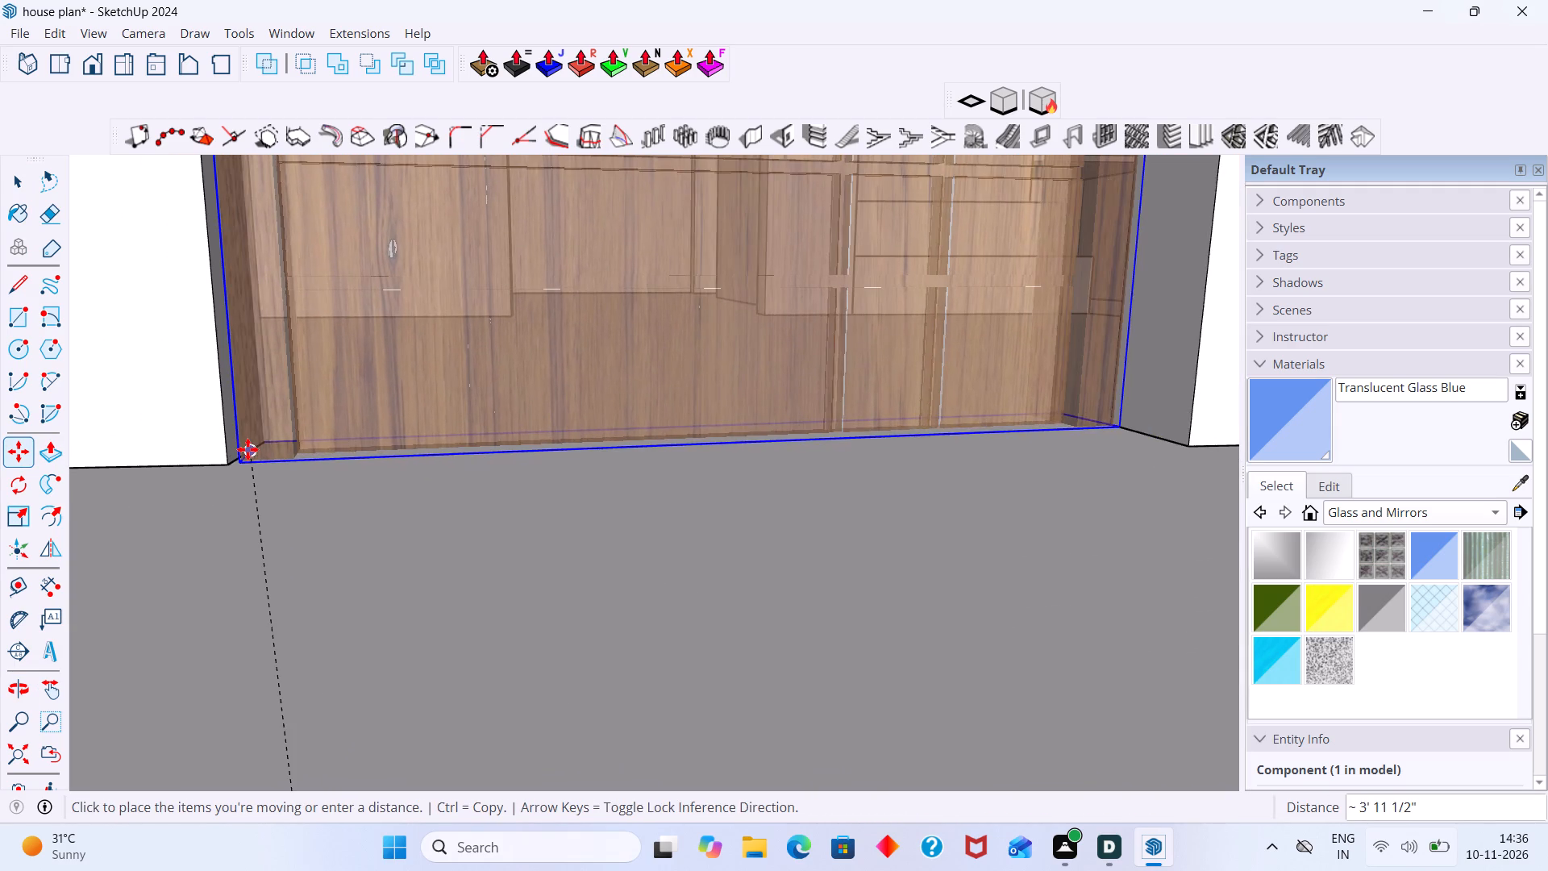
pyautogui.scroll(3, 252, 451)
pyautogui.click(248, 446)
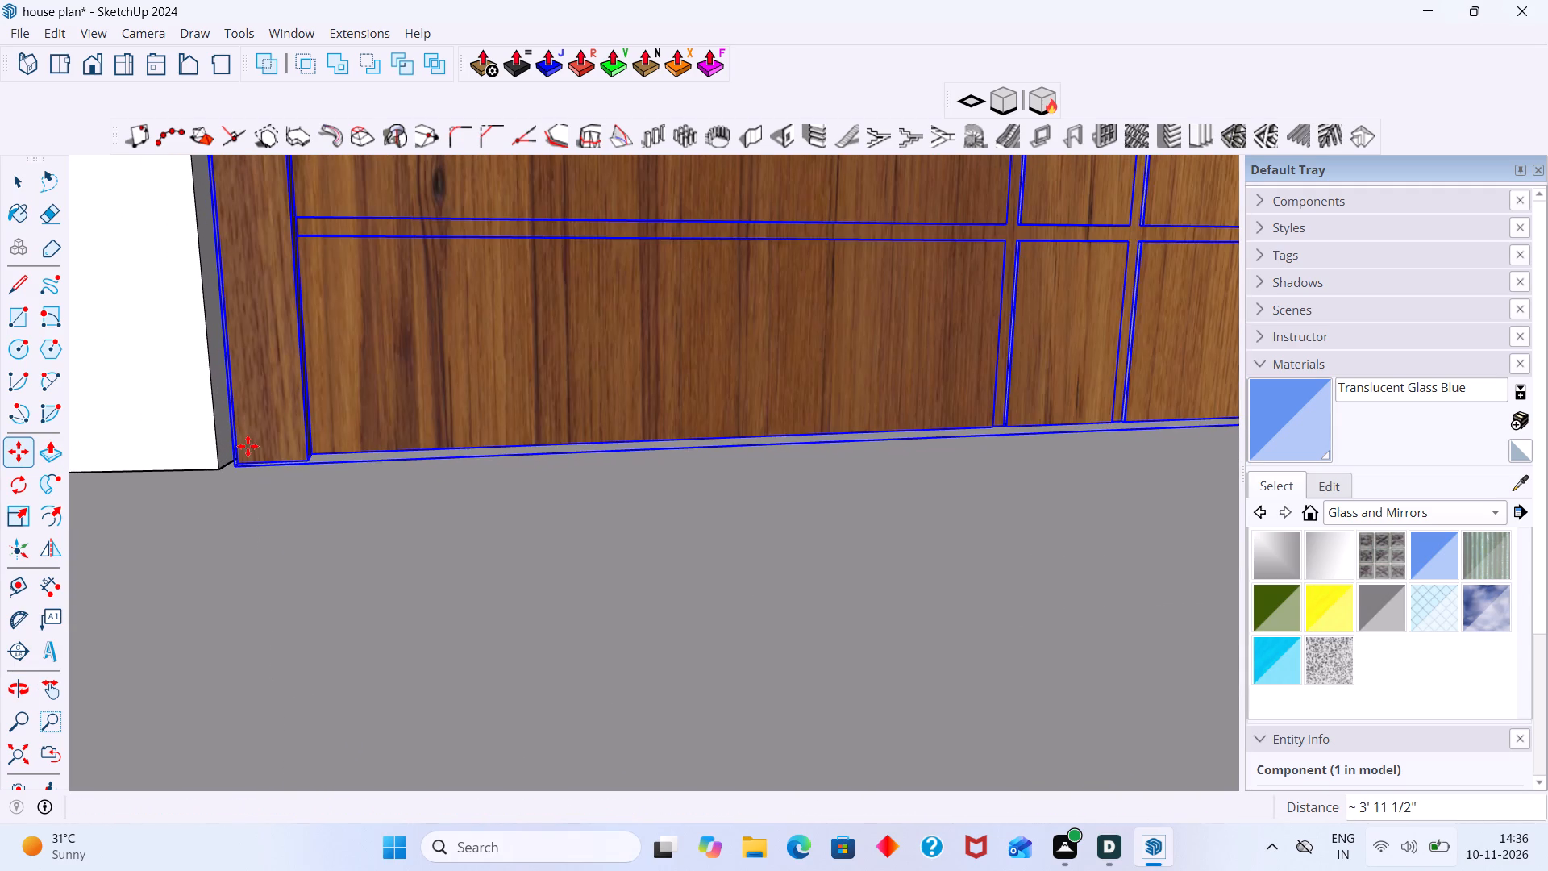
pyautogui.press('space')
pyautogui.scroll(-20, 325, 445)
pyautogui.scroll(-9, 325, 445)
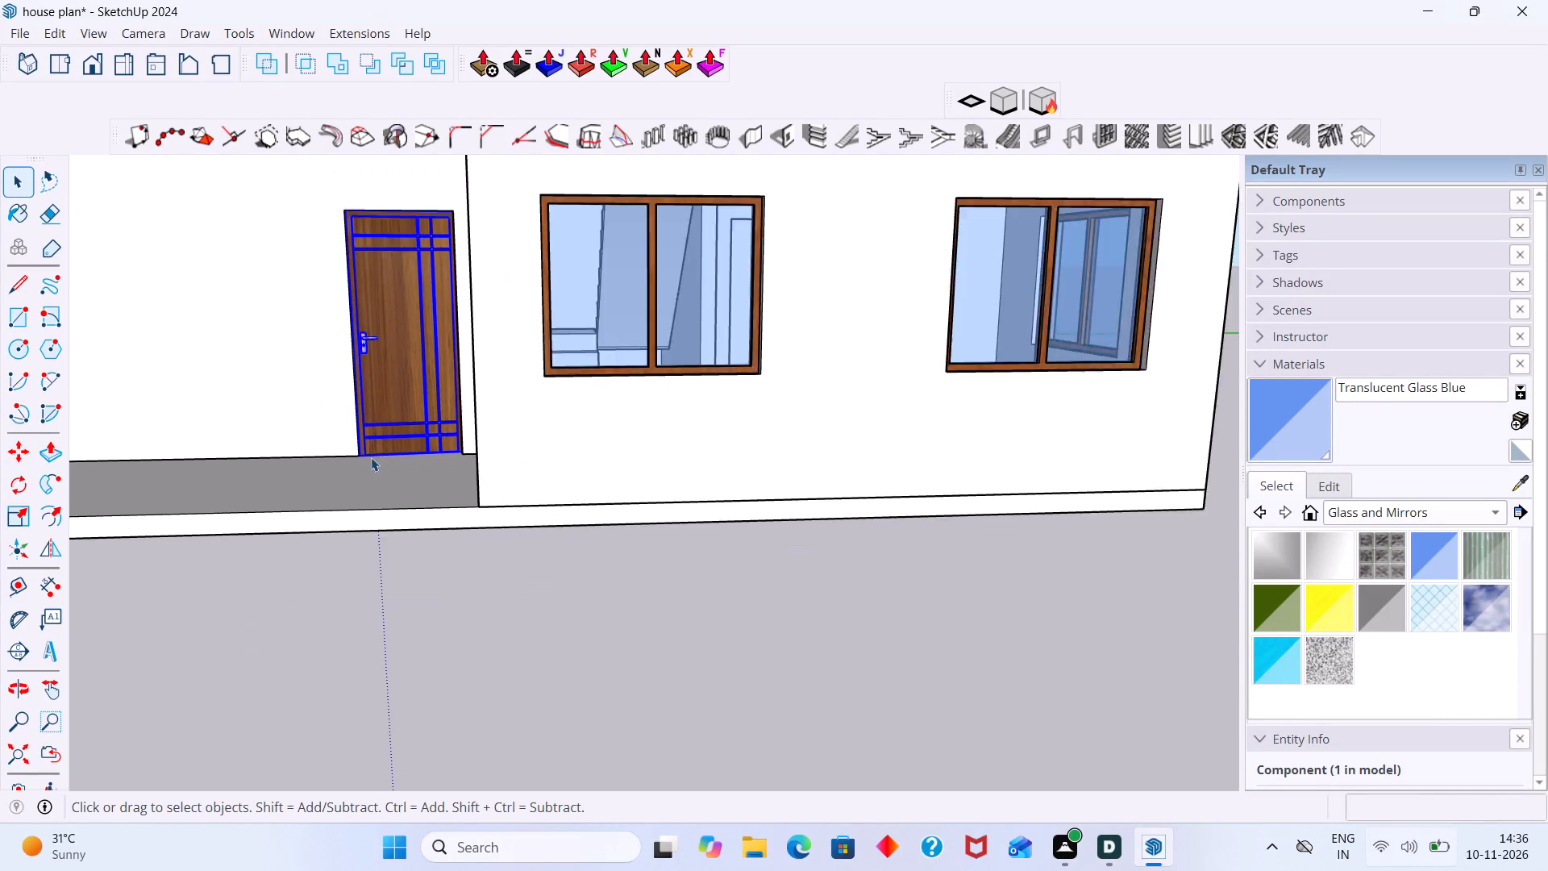
pyautogui.click(476, 562)
# Examine the house exterior from all sides, including the fitted entrance door, porch, windows and roof slab.
pyautogui.scroll(-11, 424, 371)
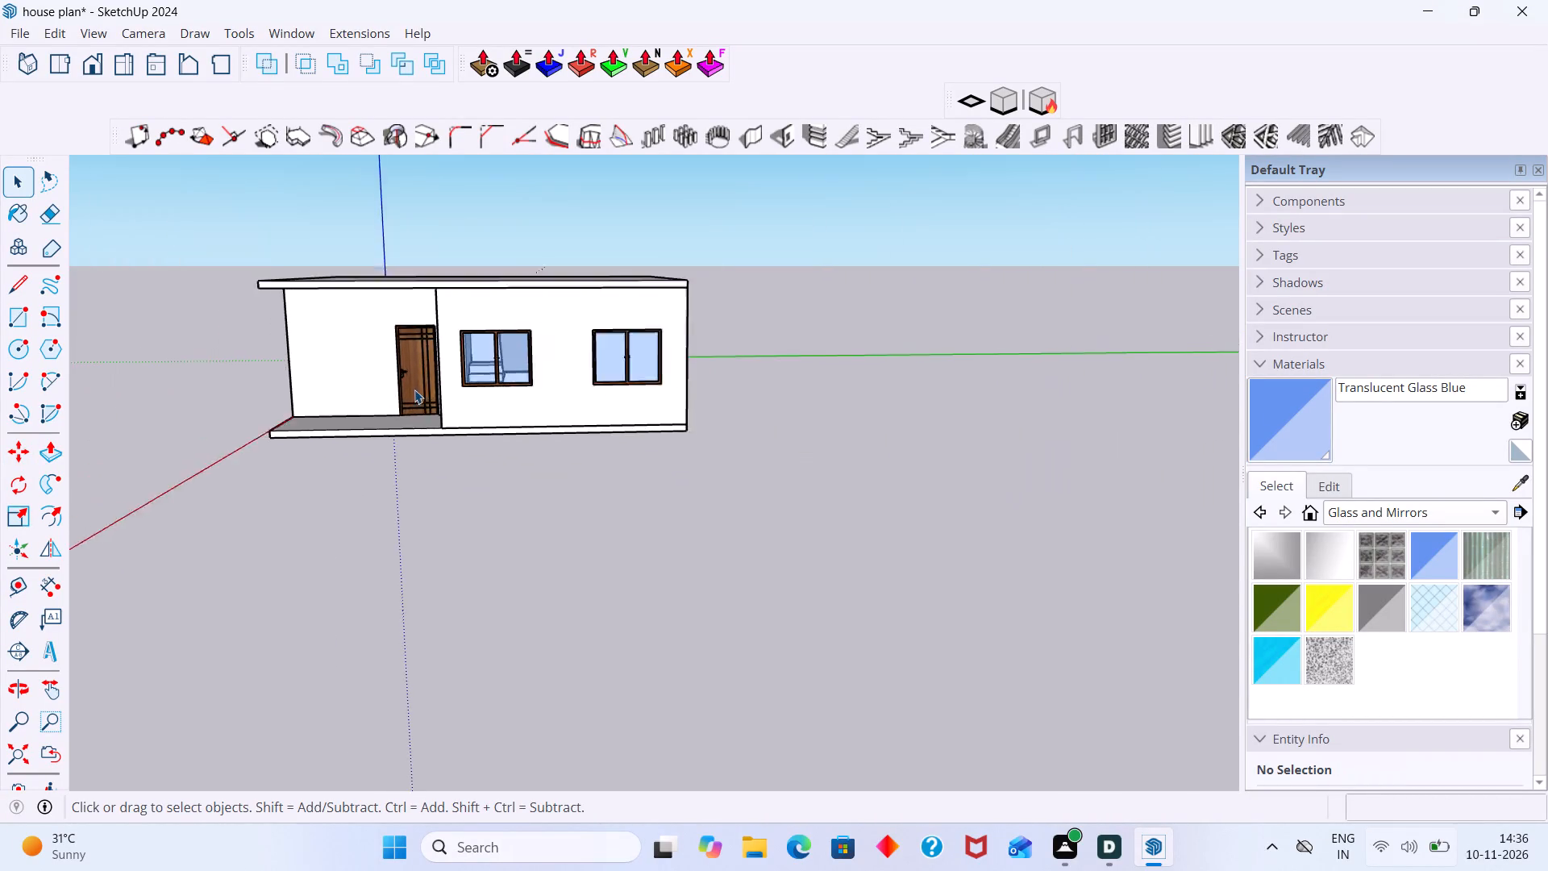
pyautogui.scroll(-1, 414, 390)
pyautogui.moveTo(410, 394); pyautogui.dragTo(497, 402, button='middle')
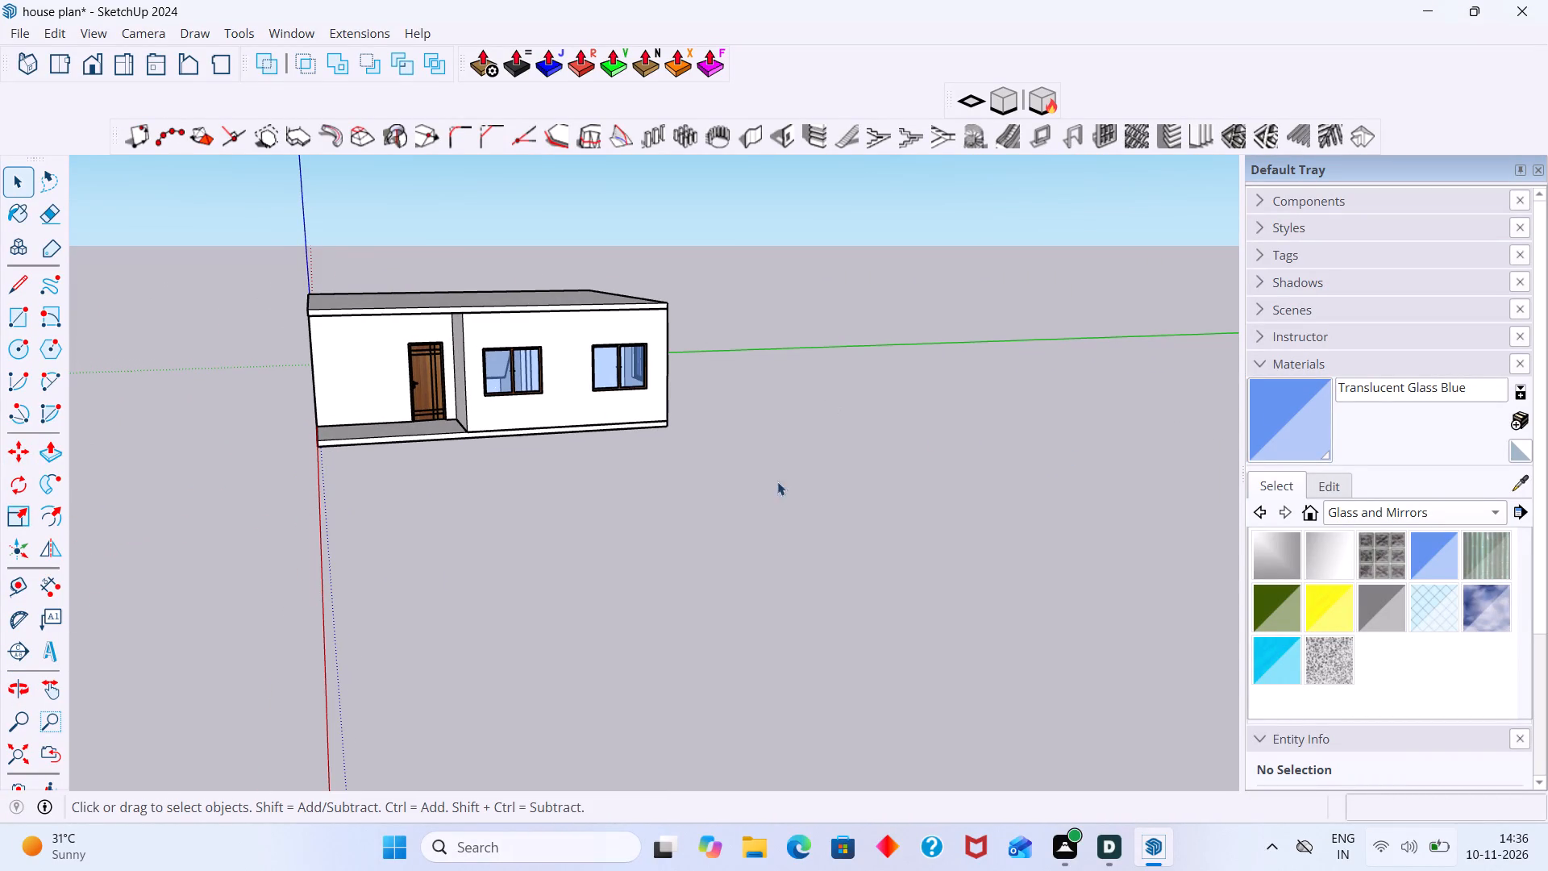
pyautogui.moveTo(501, 398); pyautogui.dragTo(342, 427, button='middle')
pyautogui.moveTo(297, 406); pyautogui.dragTo(447, 414, button='middle')
pyautogui.scroll(4, 337, 416)
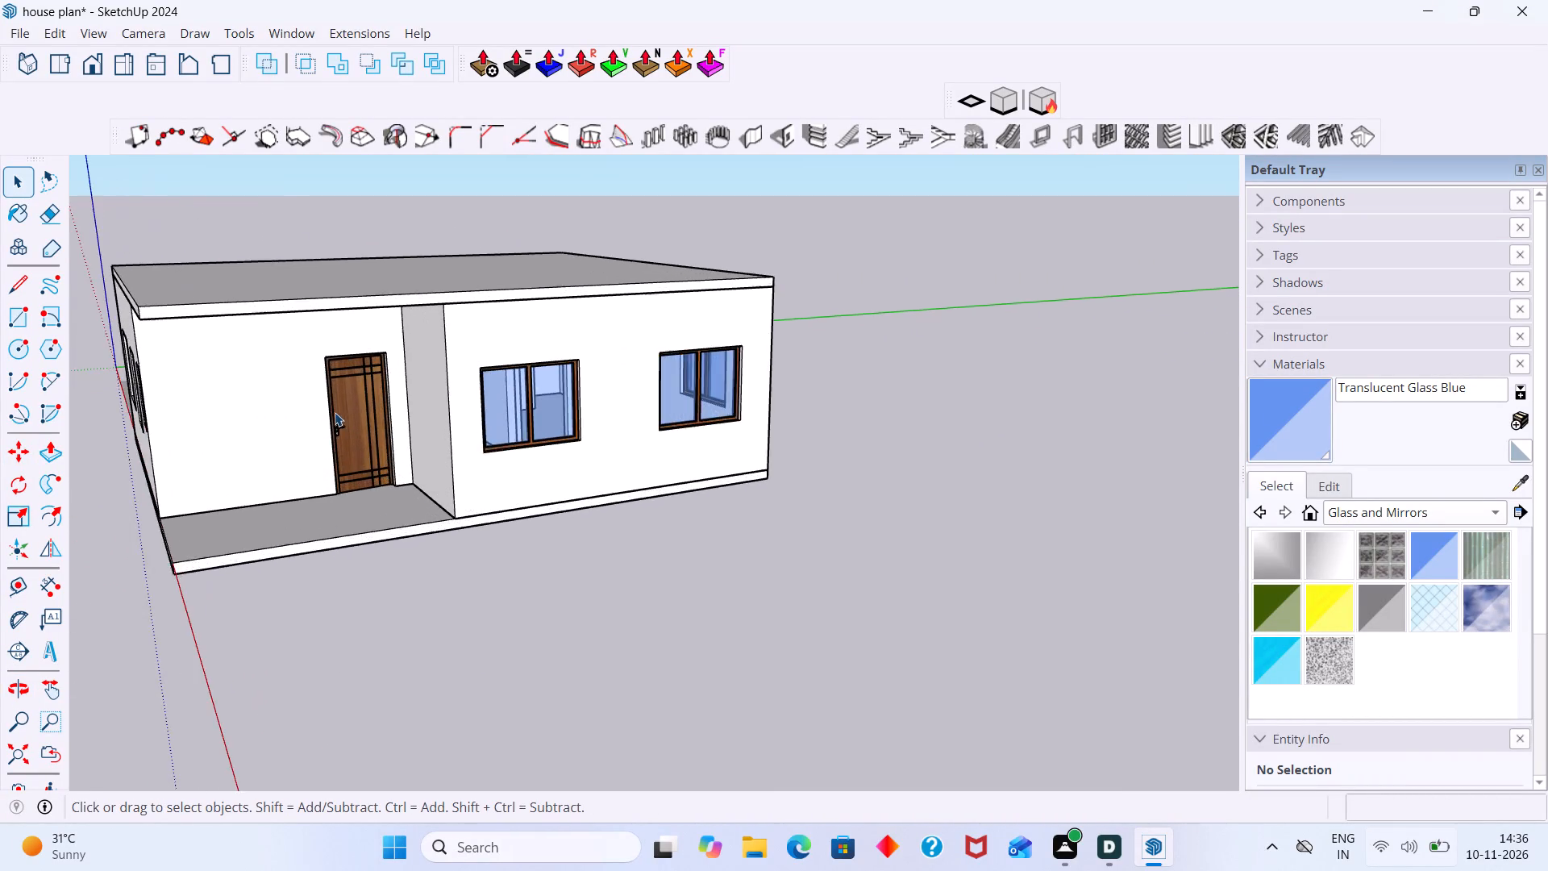
pyautogui.scroll(5, 335, 412)
pyautogui.scroll(-7, 359, 398)
pyautogui.moveTo(321, 411); pyautogui.dragTo(539, 426, button='middle')
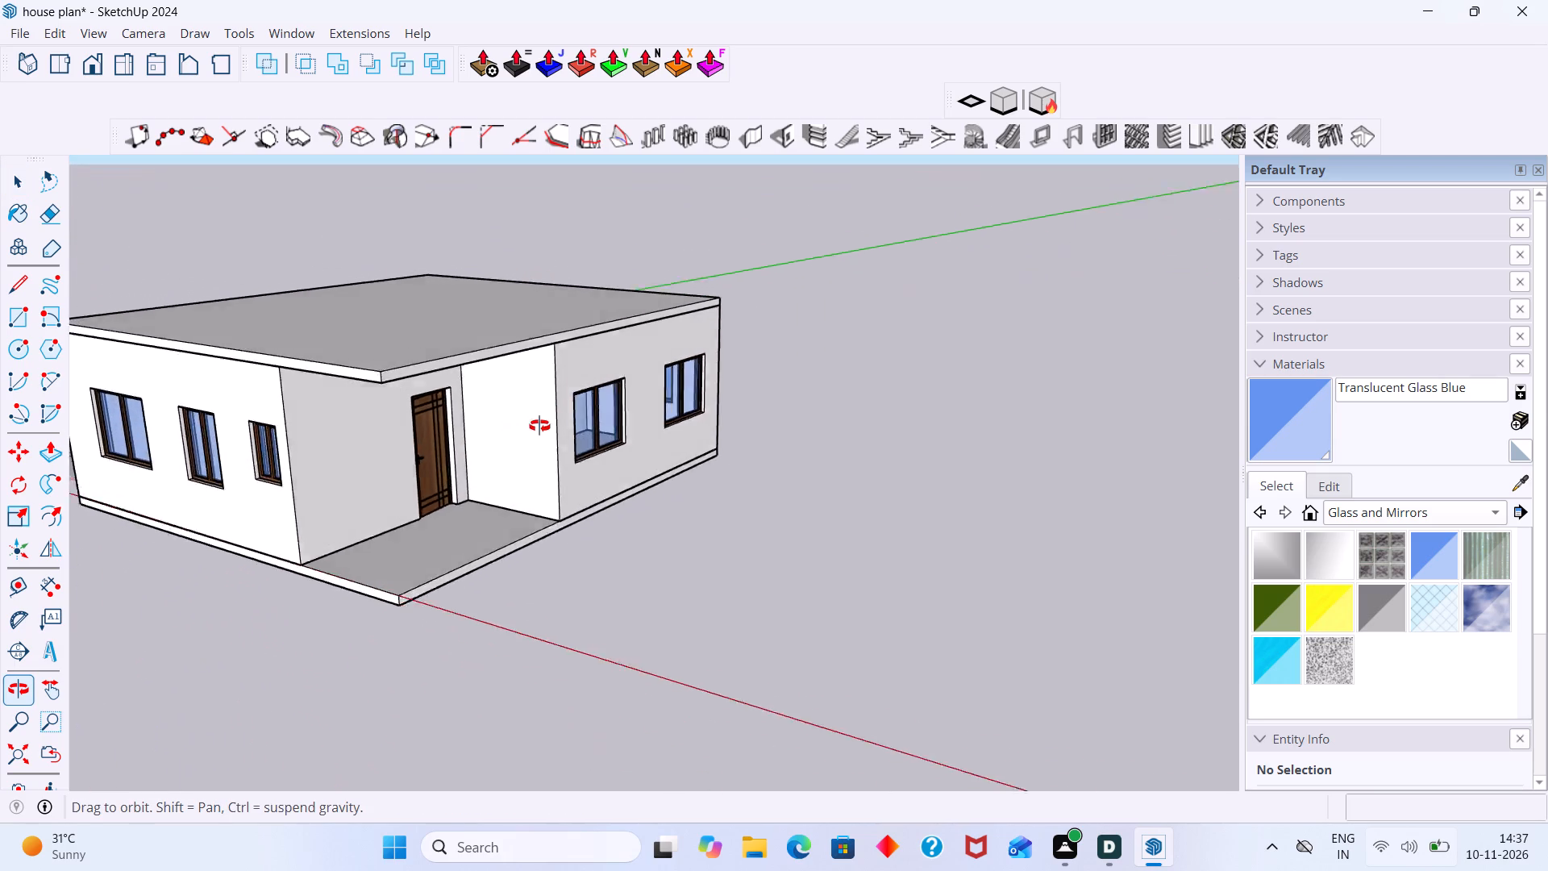
pyautogui.moveTo(539, 426); pyautogui.dragTo(307, 435, button='middle')
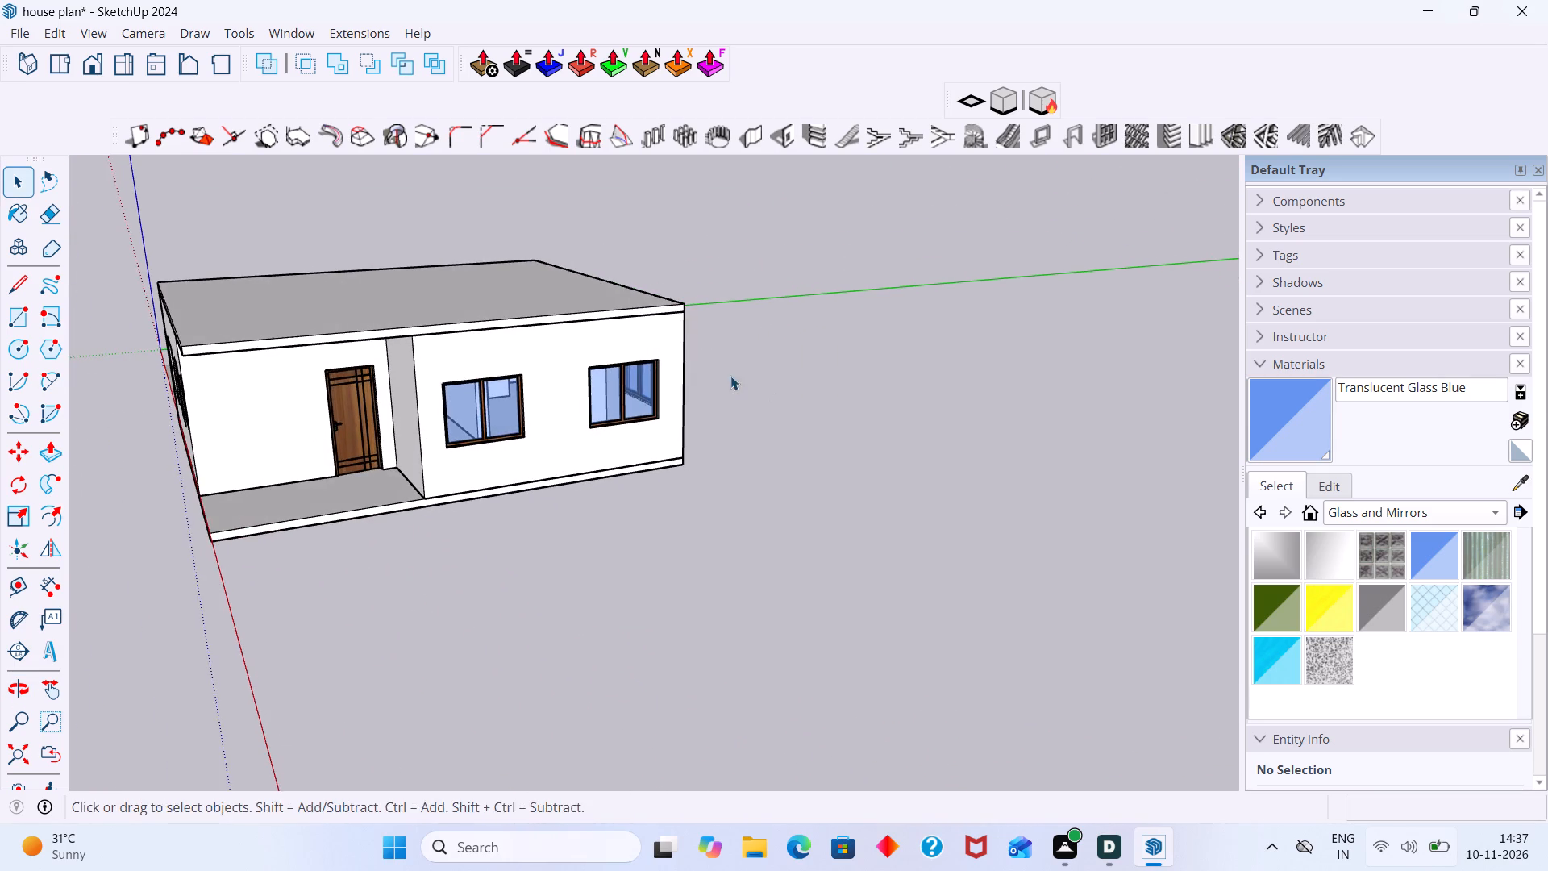
pyautogui.moveTo(728, 375); pyautogui.dragTo(440, 406, button='middle')
pyautogui.scroll(8, 545, 356)
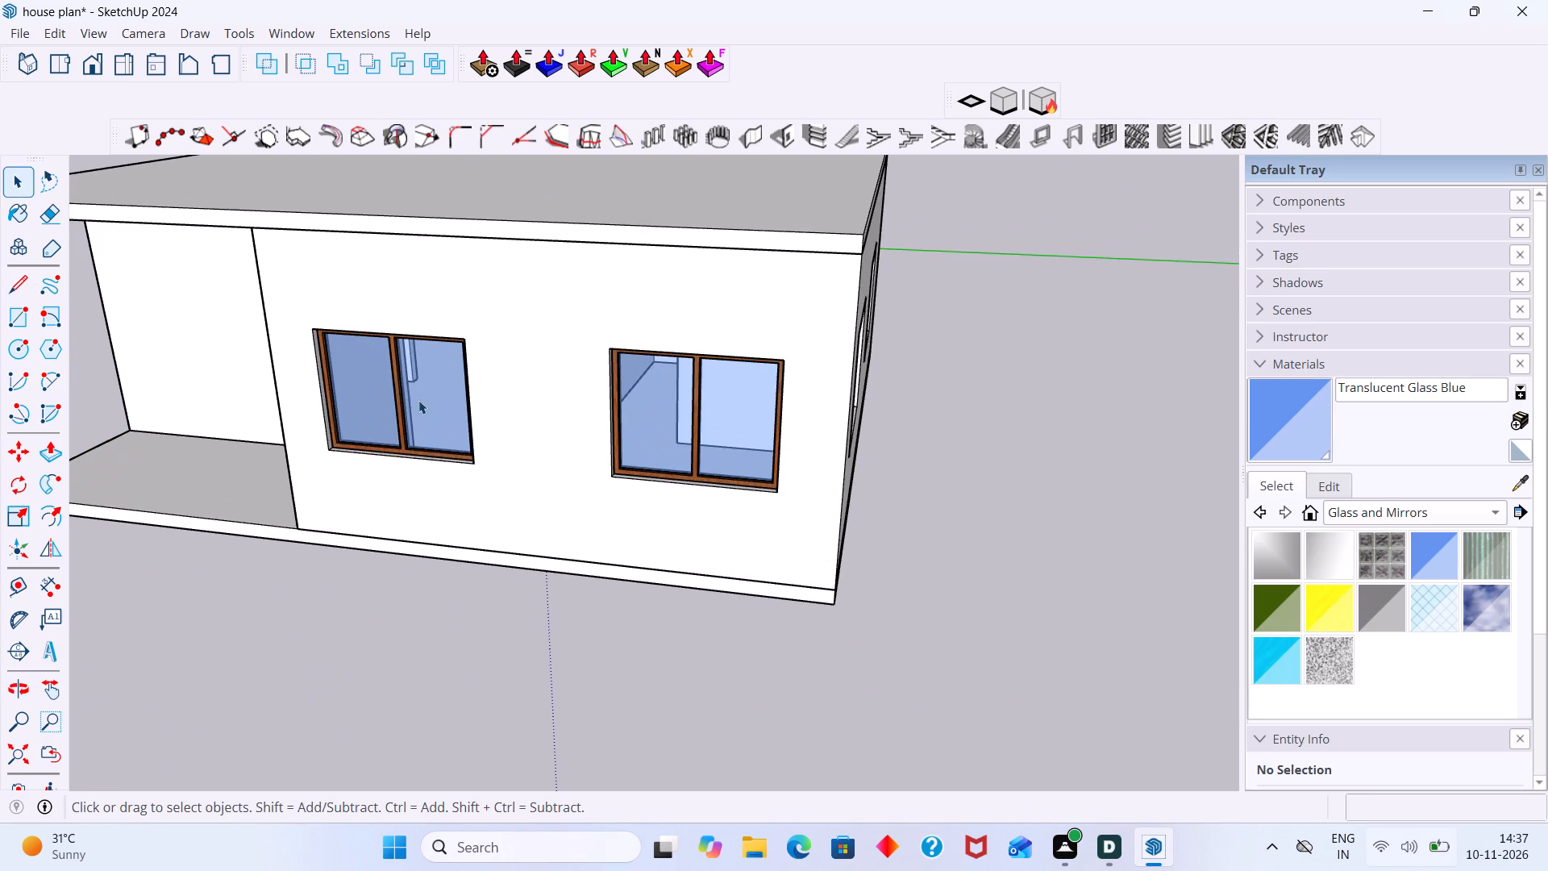
pyautogui.scroll(-3, 435, 411)
pyautogui.scroll(-5, 582, 370)
pyautogui.moveTo(602, 388); pyautogui.dragTo(358, 341, button='middle')
pyautogui.scroll(9, 696, 327)
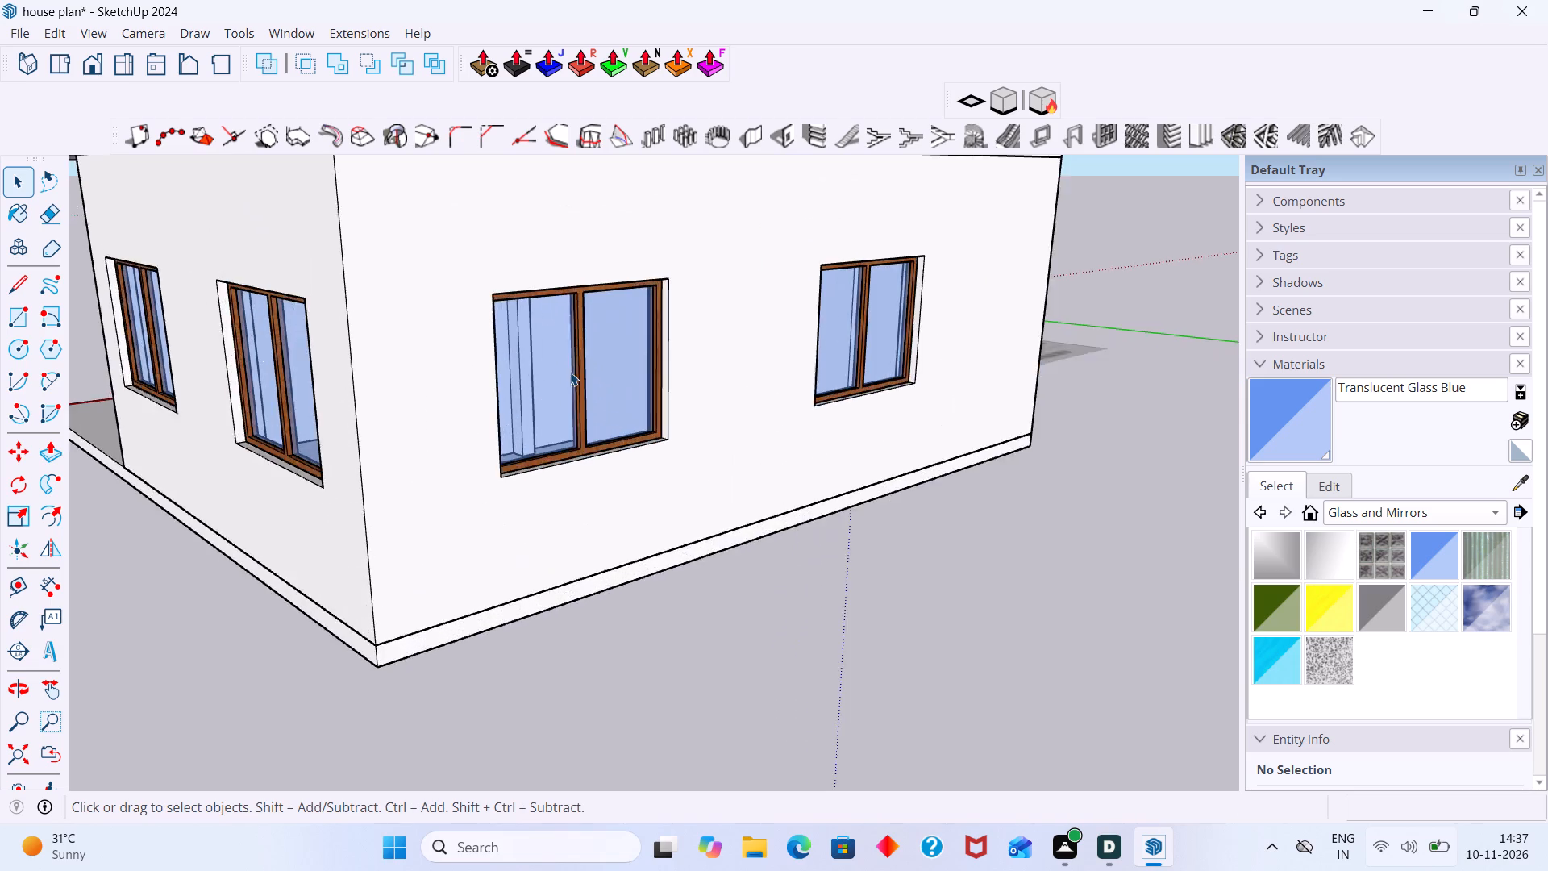
pyautogui.scroll(3, 570, 372)
pyautogui.scroll(-18, 567, 359)
pyautogui.moveTo(585, 360); pyautogui.dragTo(762, 408, button='middle')
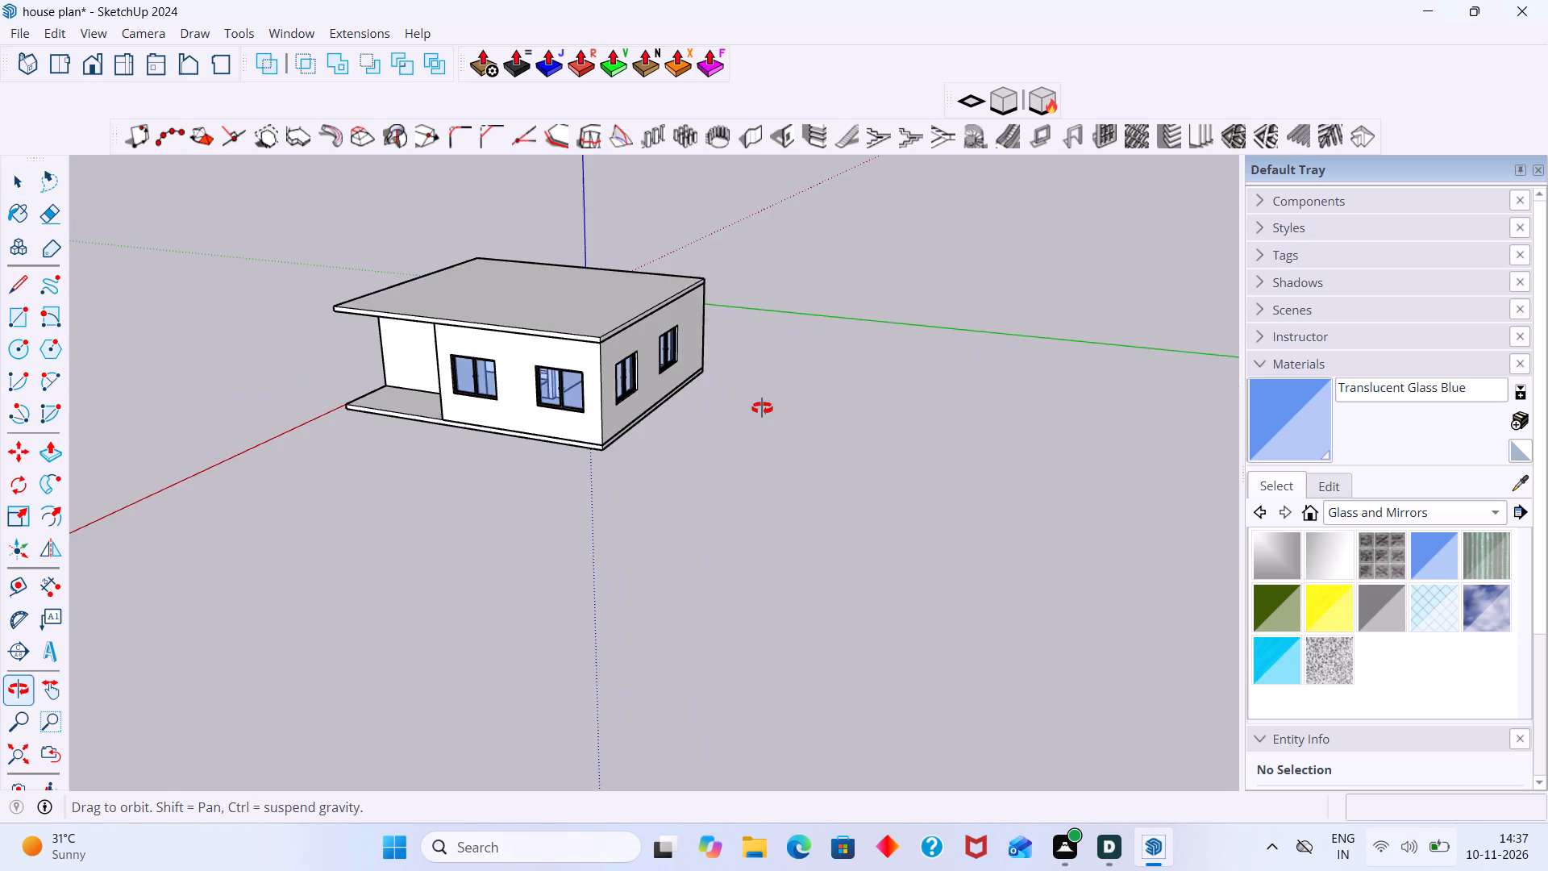
pyautogui.moveTo(762, 408); pyautogui.dragTo(763, 411, button='middle')
pyautogui.moveTo(572, 415); pyautogui.dragTo(791, 468, button='middle')
pyautogui.scroll(8, 402, 493)
pyautogui.moveTo(407, 487); pyautogui.dragTo(636, 494, button='middle')
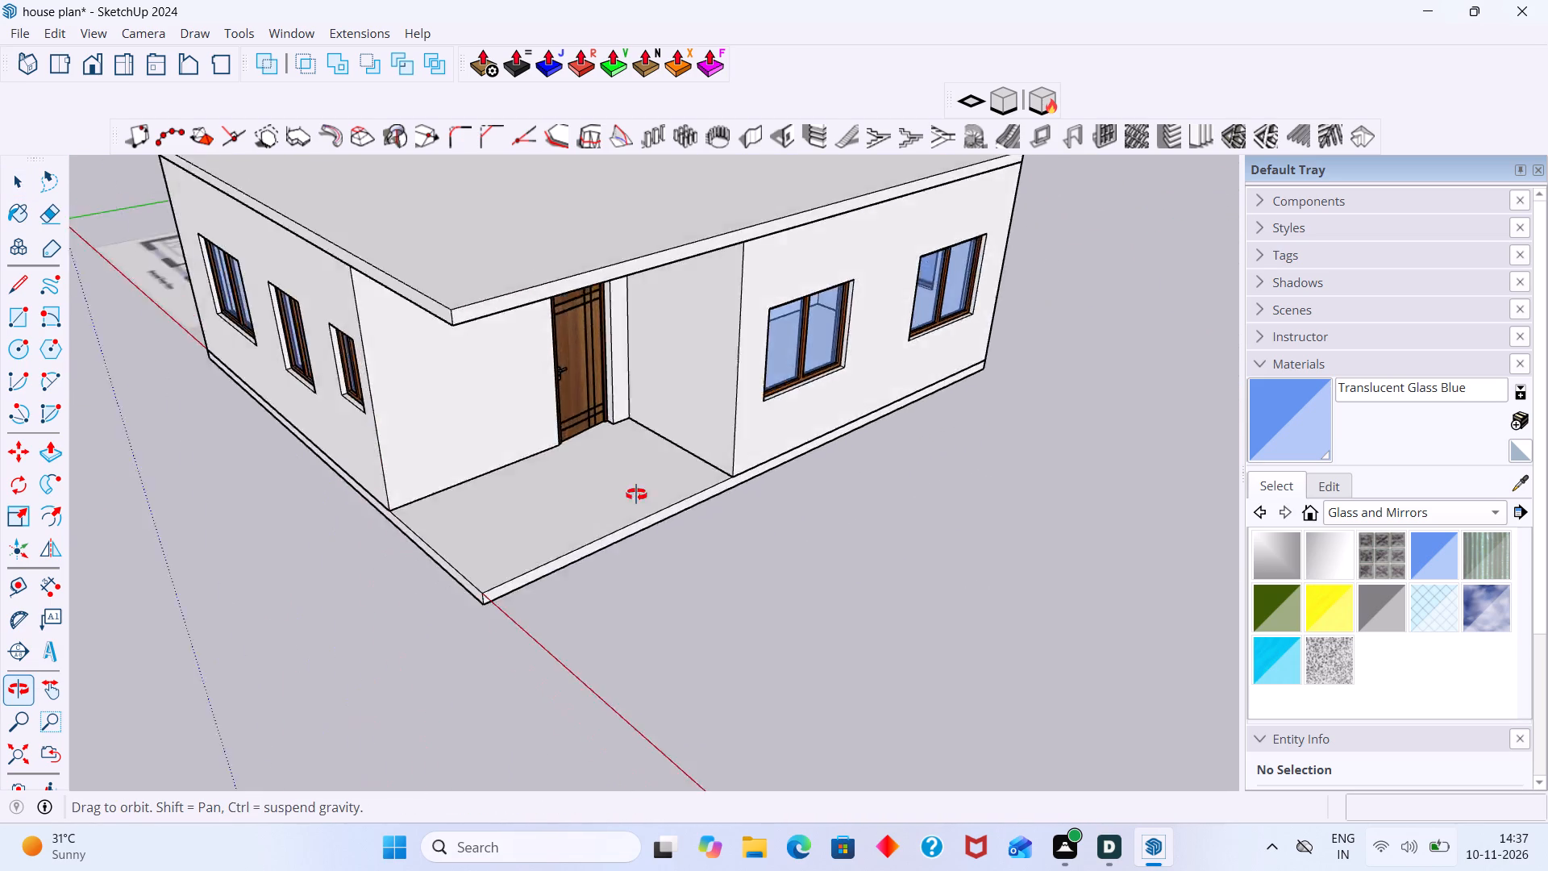
pyautogui.moveTo(636, 494); pyautogui.dragTo(1071, 442, button='middle')
pyautogui.scroll(1, 1072, 448)
pyautogui.scroll(-8, 823, 431)
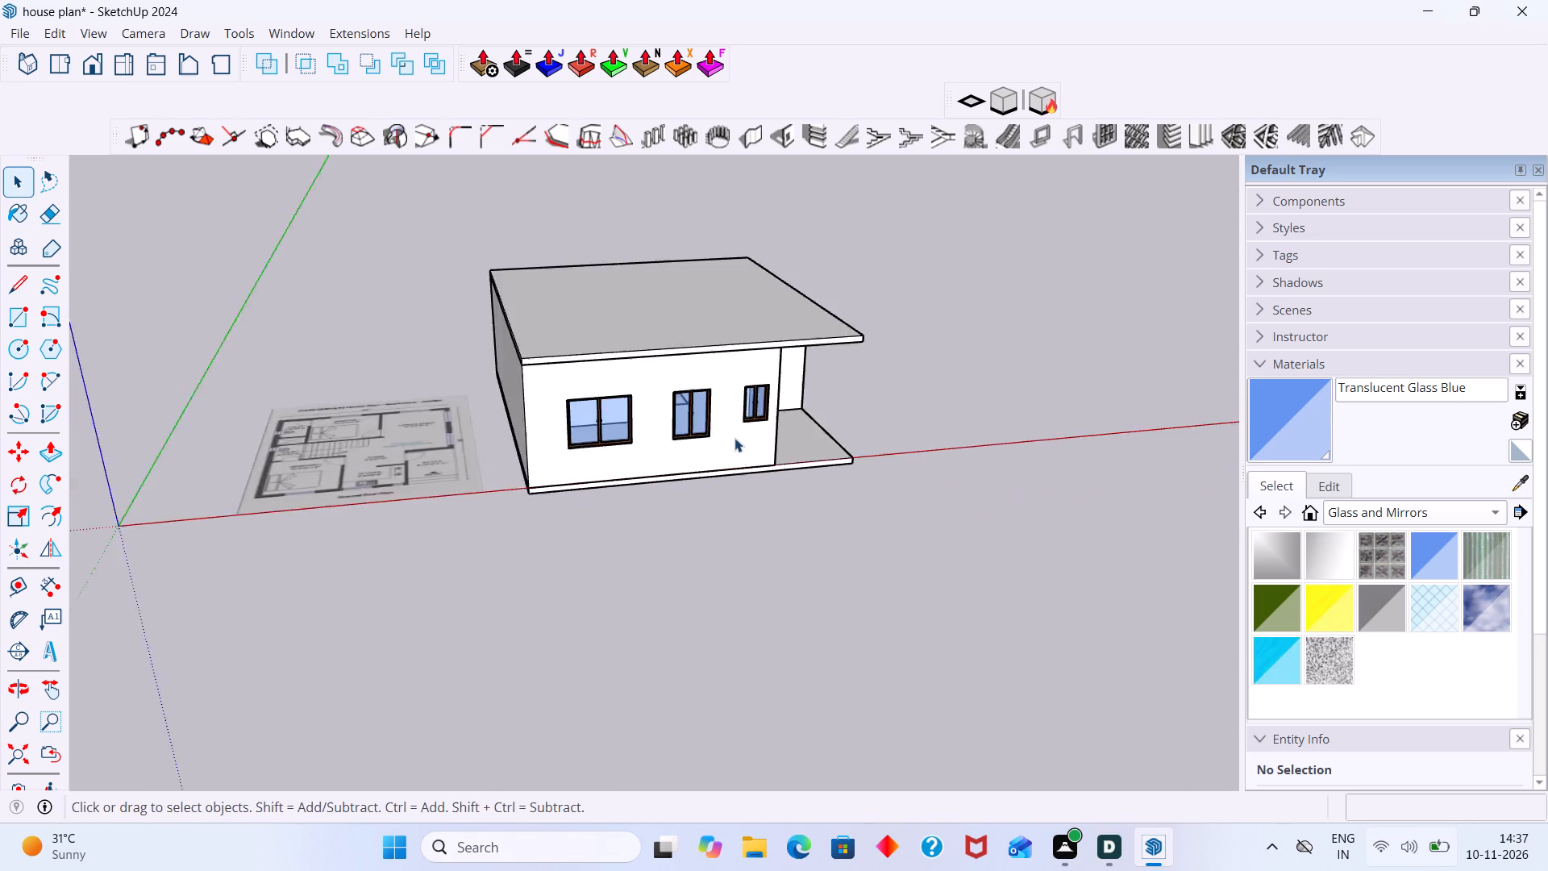
pyautogui.scroll(-4, 734, 438)
pyautogui.moveTo(740, 433); pyautogui.dragTo(463, 298, button='middle')
pyautogui.scroll(13, 776, 331)
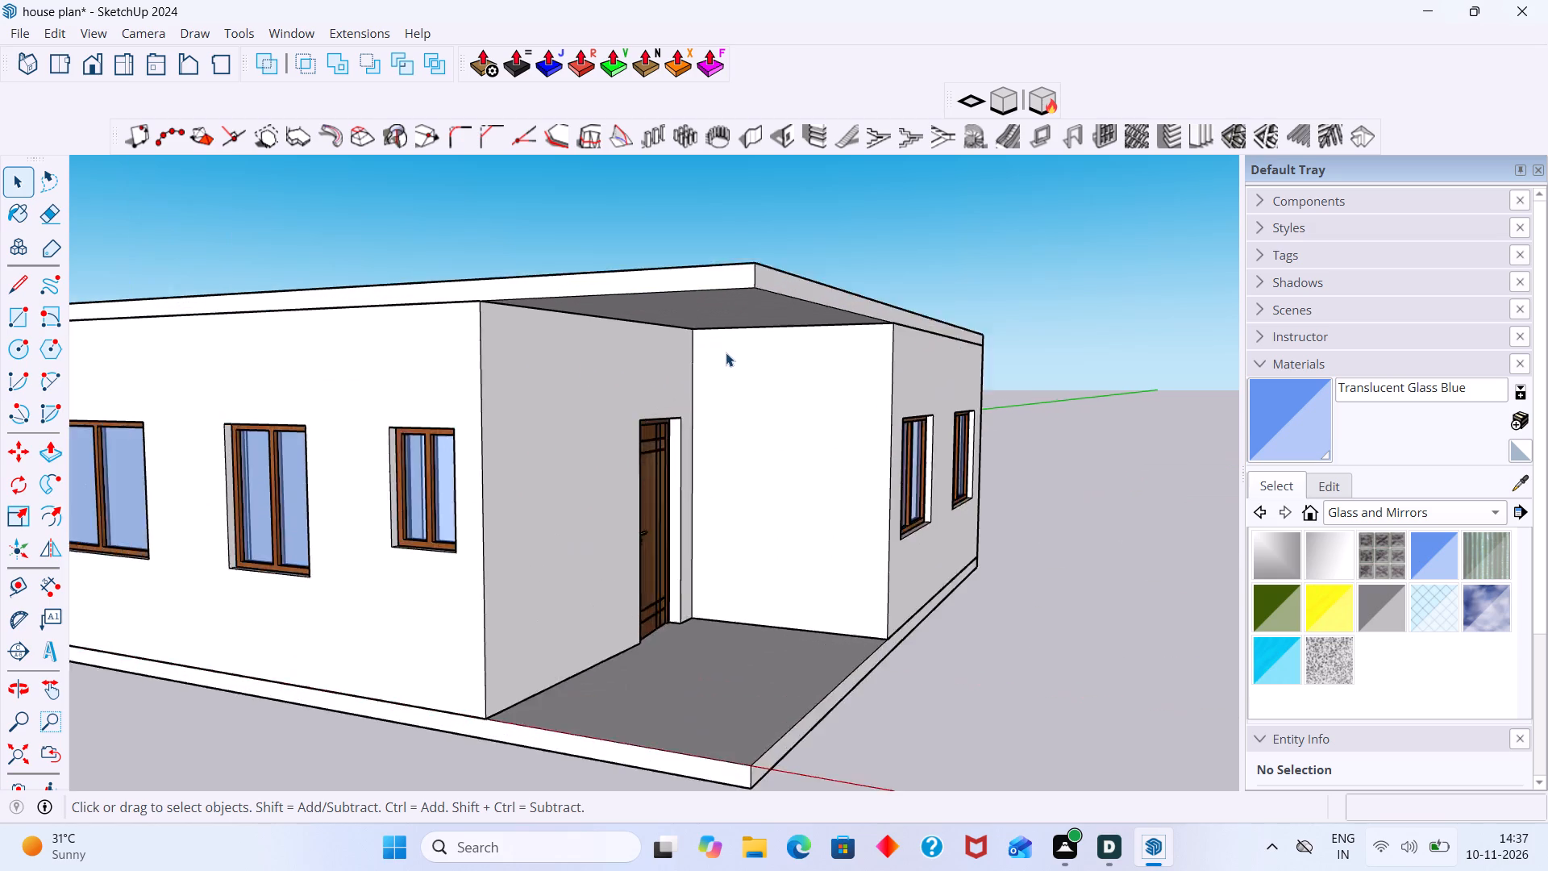
pyautogui.scroll(1, 726, 352)
pyautogui.moveTo(725, 349); pyautogui.dragTo(577, 386, button='middle')
pyautogui.scroll(-8, 685, 361)
pyautogui.moveTo(748, 415); pyautogui.dragTo(575, 410, button='middle')
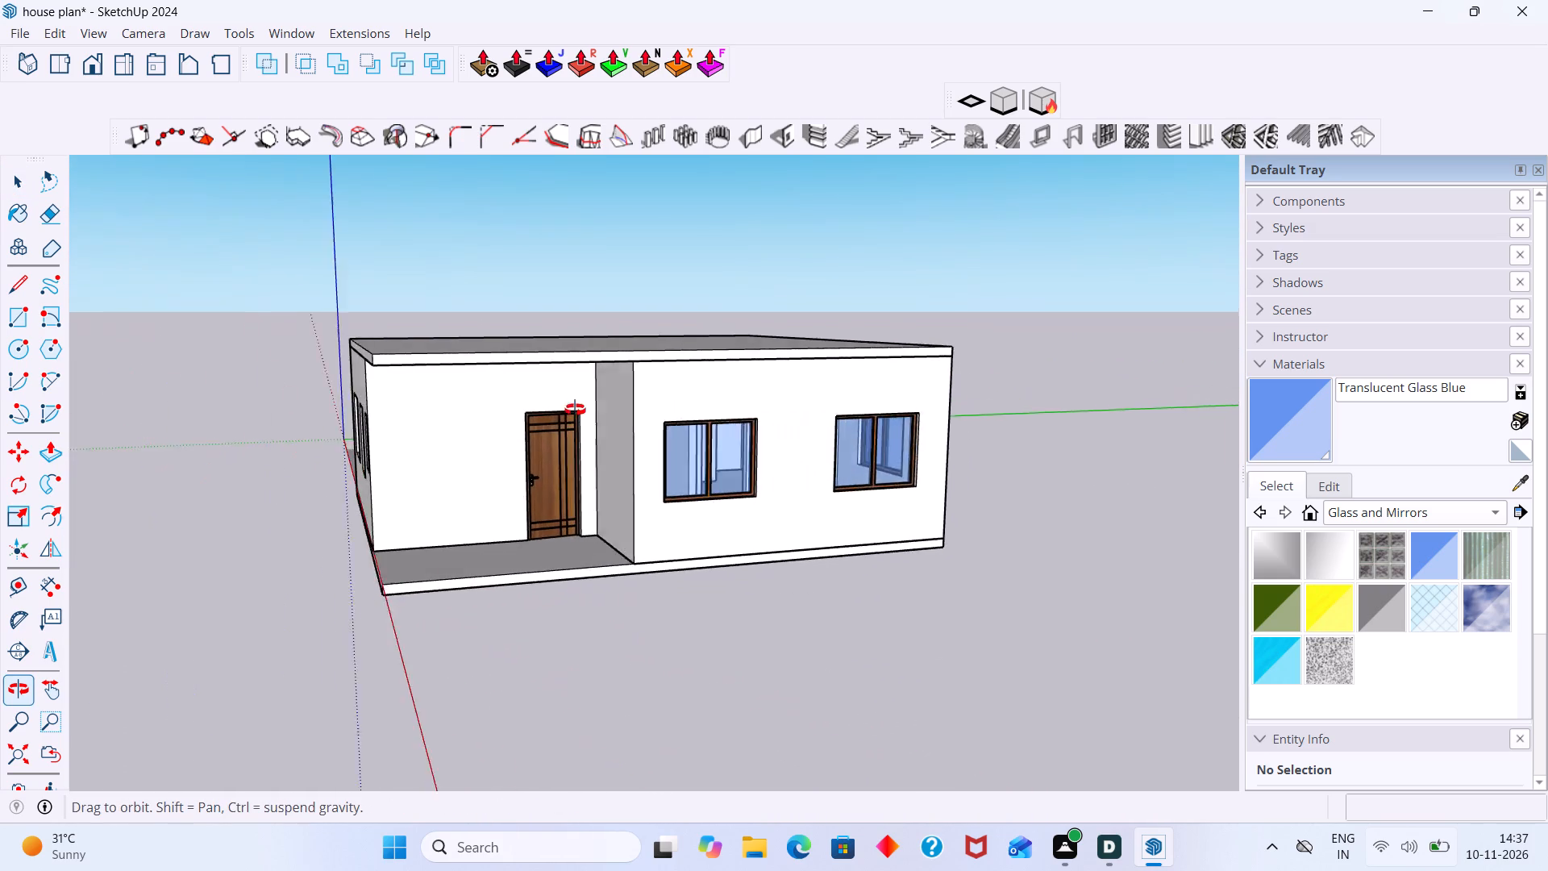
pyautogui.moveTo(575, 410); pyautogui.dragTo(492, 421, button='middle')
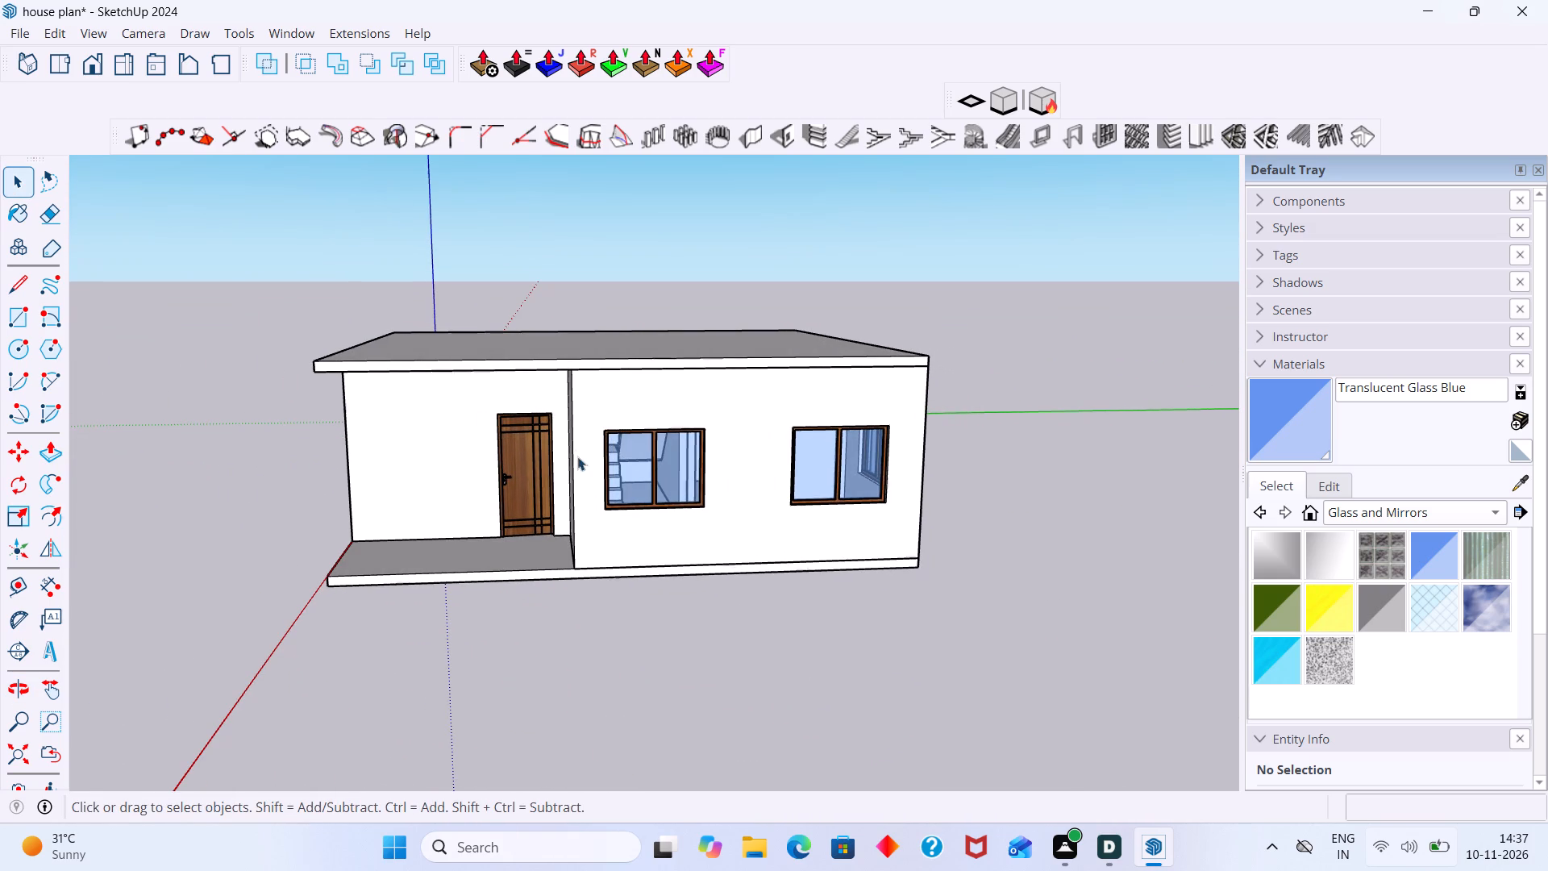
pyautogui.scroll(20, 575, 450)
pyautogui.scroll(3, 575, 450)
pyautogui.scroll(-20, 647, 518)
pyautogui.scroll(-10, 648, 539)
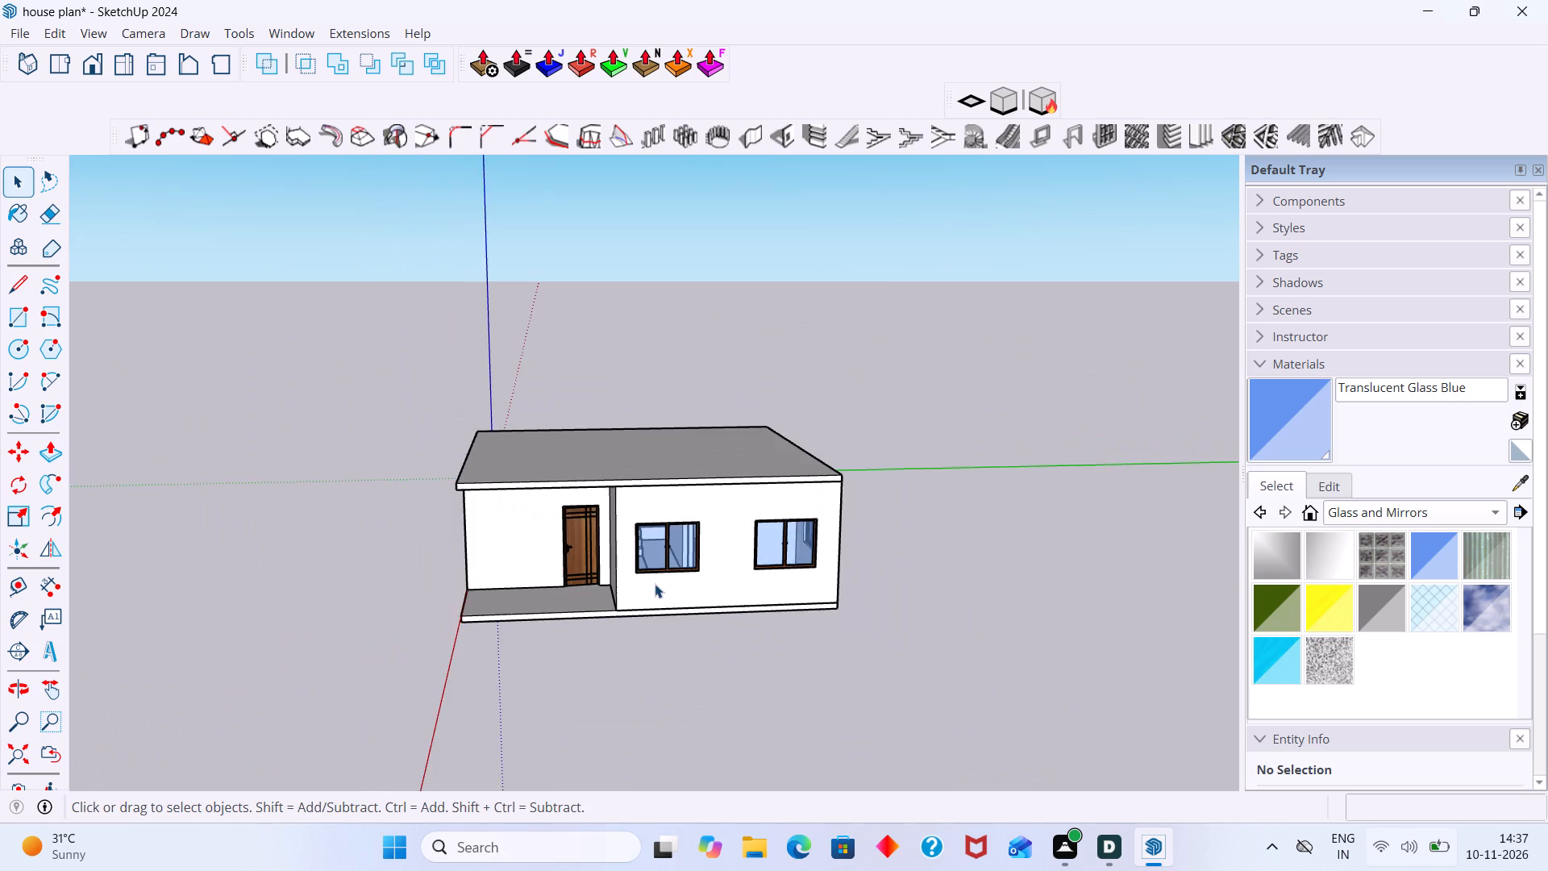
pyautogui.moveTo(644, 584); pyautogui.dragTo(843, 557, button='middle')
pyautogui.scroll(7, 599, 492)
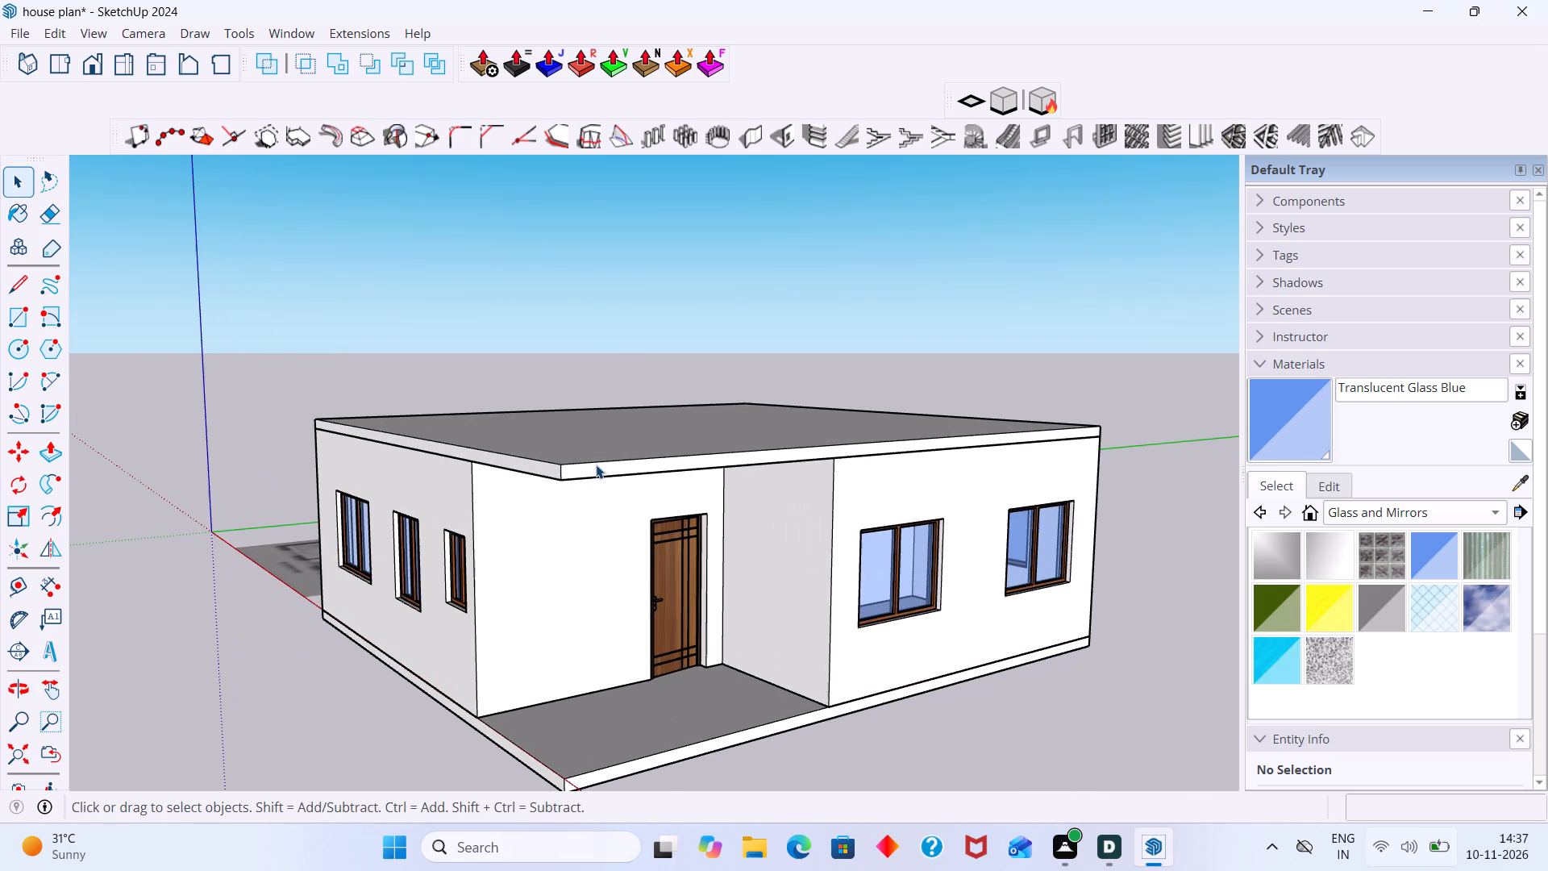
# Hide the roof slab group to expose the rooms below.
pyautogui.click(596, 465)
pyautogui.rightClick(595, 465)
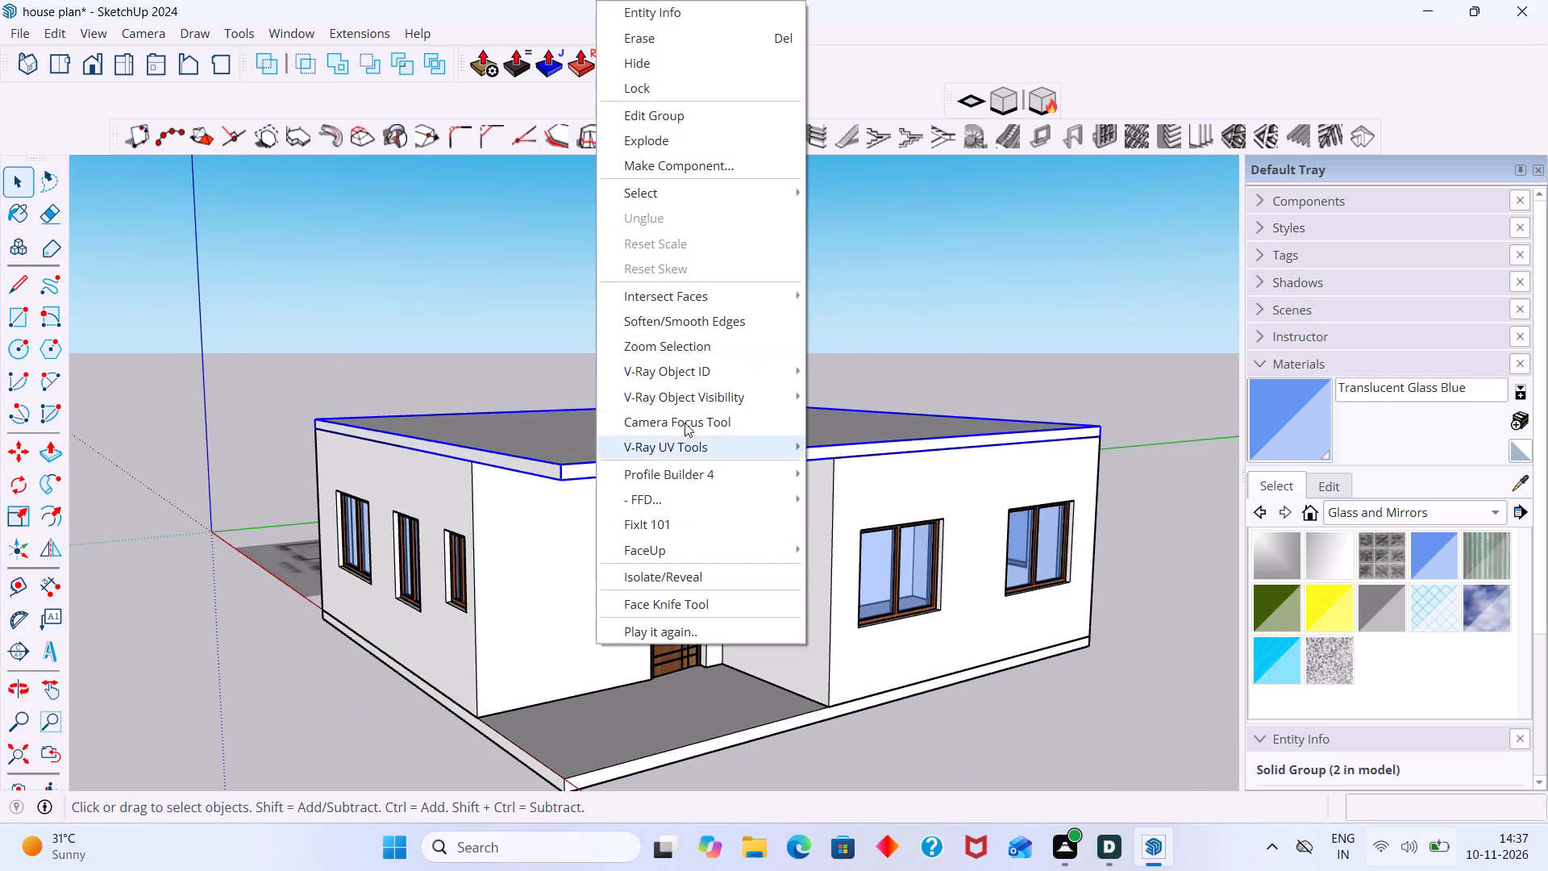
pyautogui.click(676, 75)
# Examine the interior rooms, staircase and door openings from above alongside the ground floor plan.
pyautogui.moveTo(602, 399); pyautogui.dragTo(730, 645, button='middle')
pyautogui.moveTo(719, 561); pyautogui.dragTo(773, 670, button='middle')
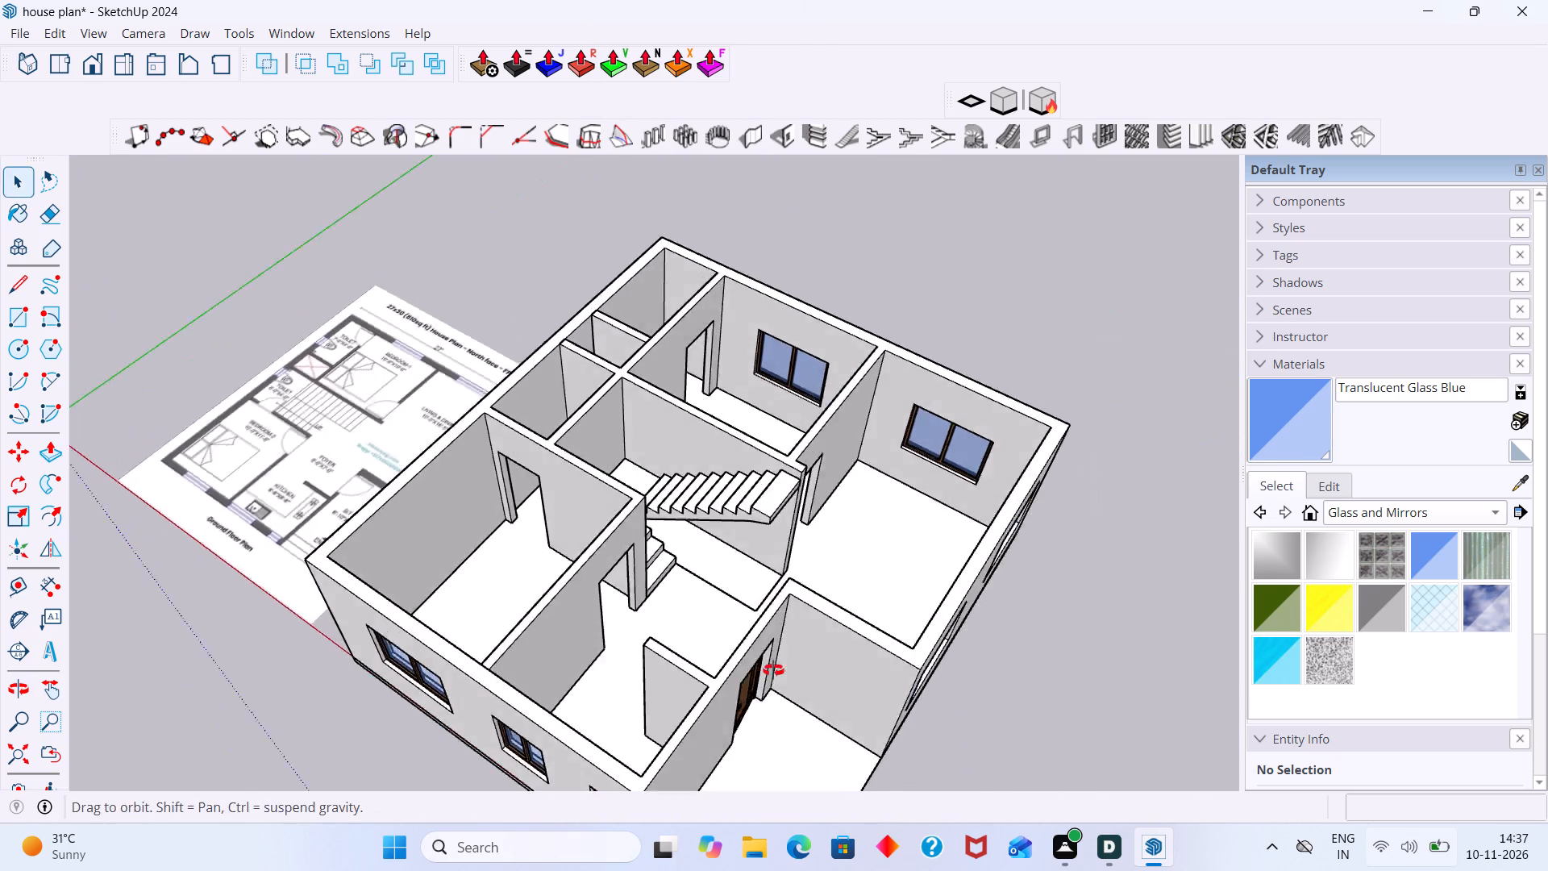
pyautogui.moveTo(773, 670); pyautogui.dragTo(781, 671, button='middle')
pyautogui.scroll(5, 664, 623)
pyautogui.scroll(-7, 522, 585)
pyautogui.moveTo(533, 581); pyautogui.dragTo(418, 556, button='middle')
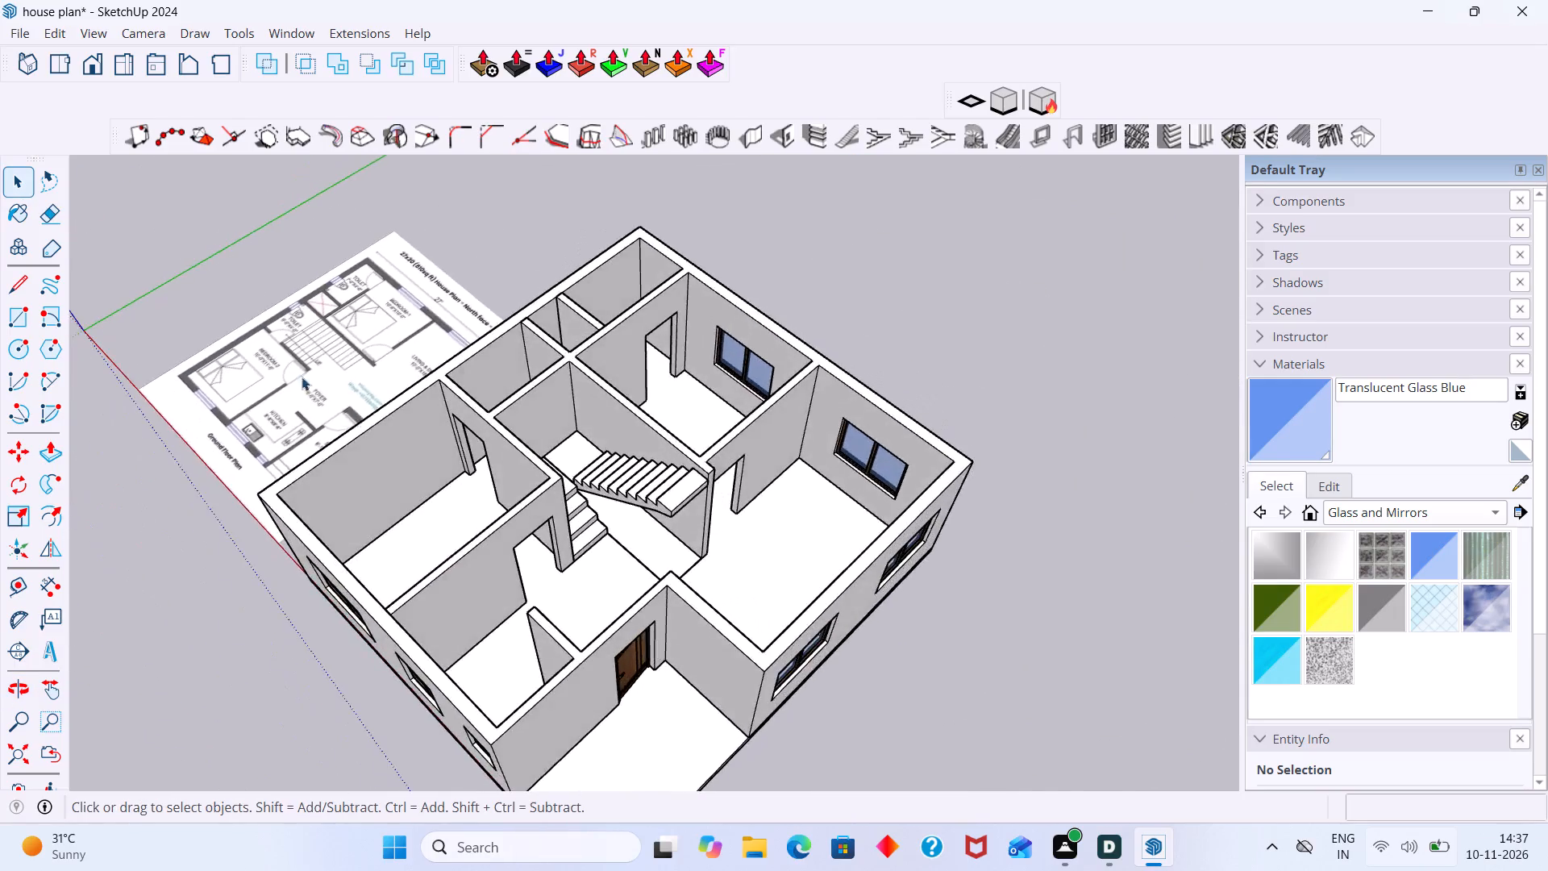
pyautogui.scroll(6, 260, 351)
pyautogui.moveTo(784, 431); pyautogui.dragTo(1038, 479, button='middle')
pyautogui.scroll(-15, 898, 437)
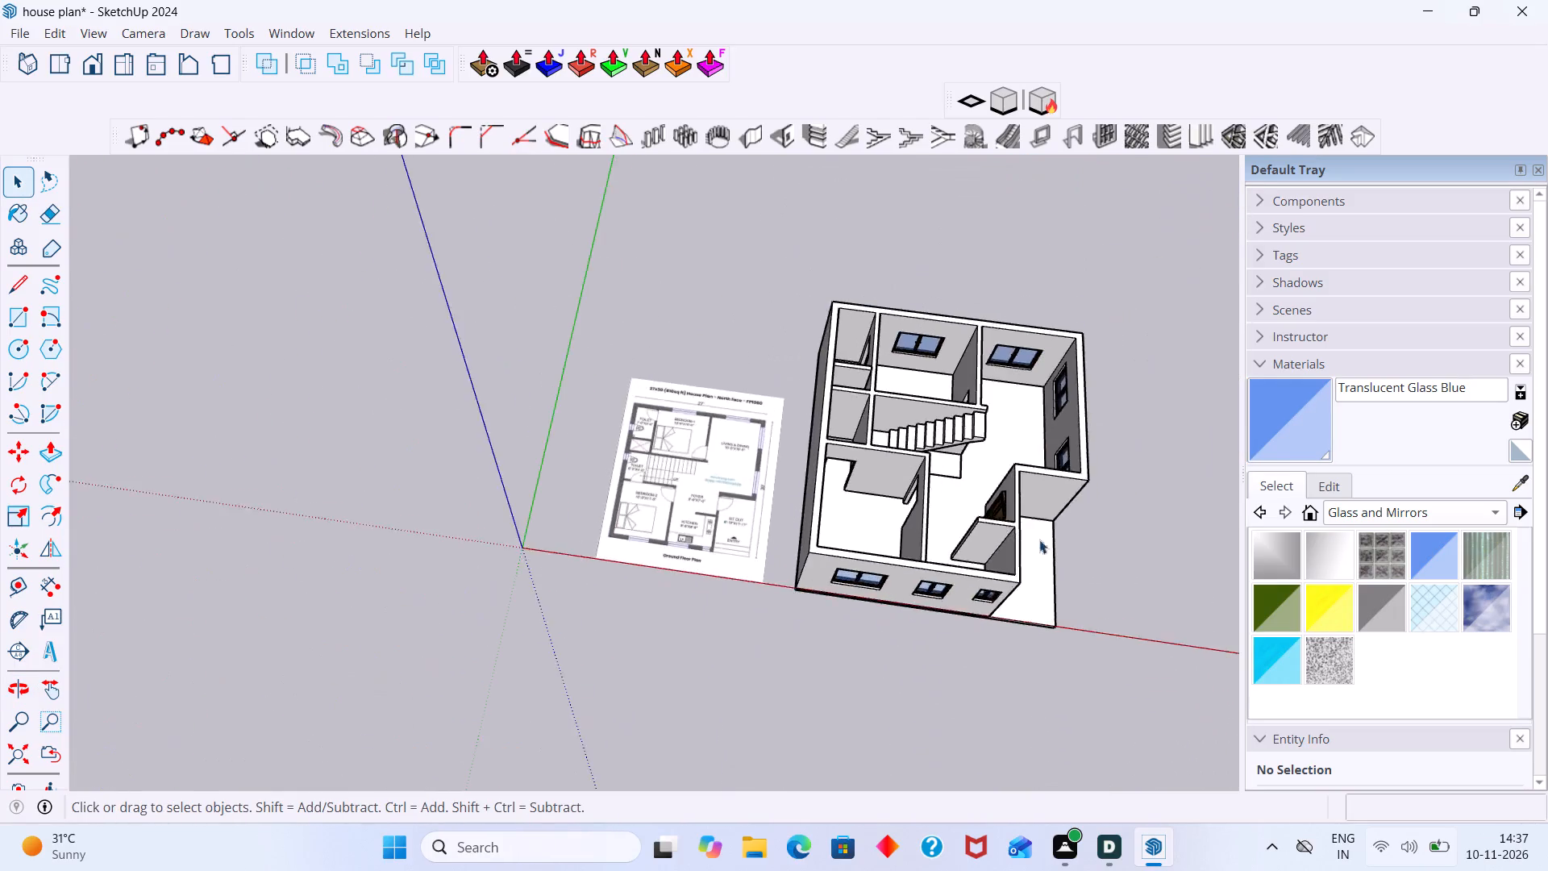
pyautogui.moveTo(1017, 543); pyautogui.dragTo(690, 410, button='middle')
pyautogui.scroll(-2, 980, 677)
pyautogui.scroll(8, 847, 666)
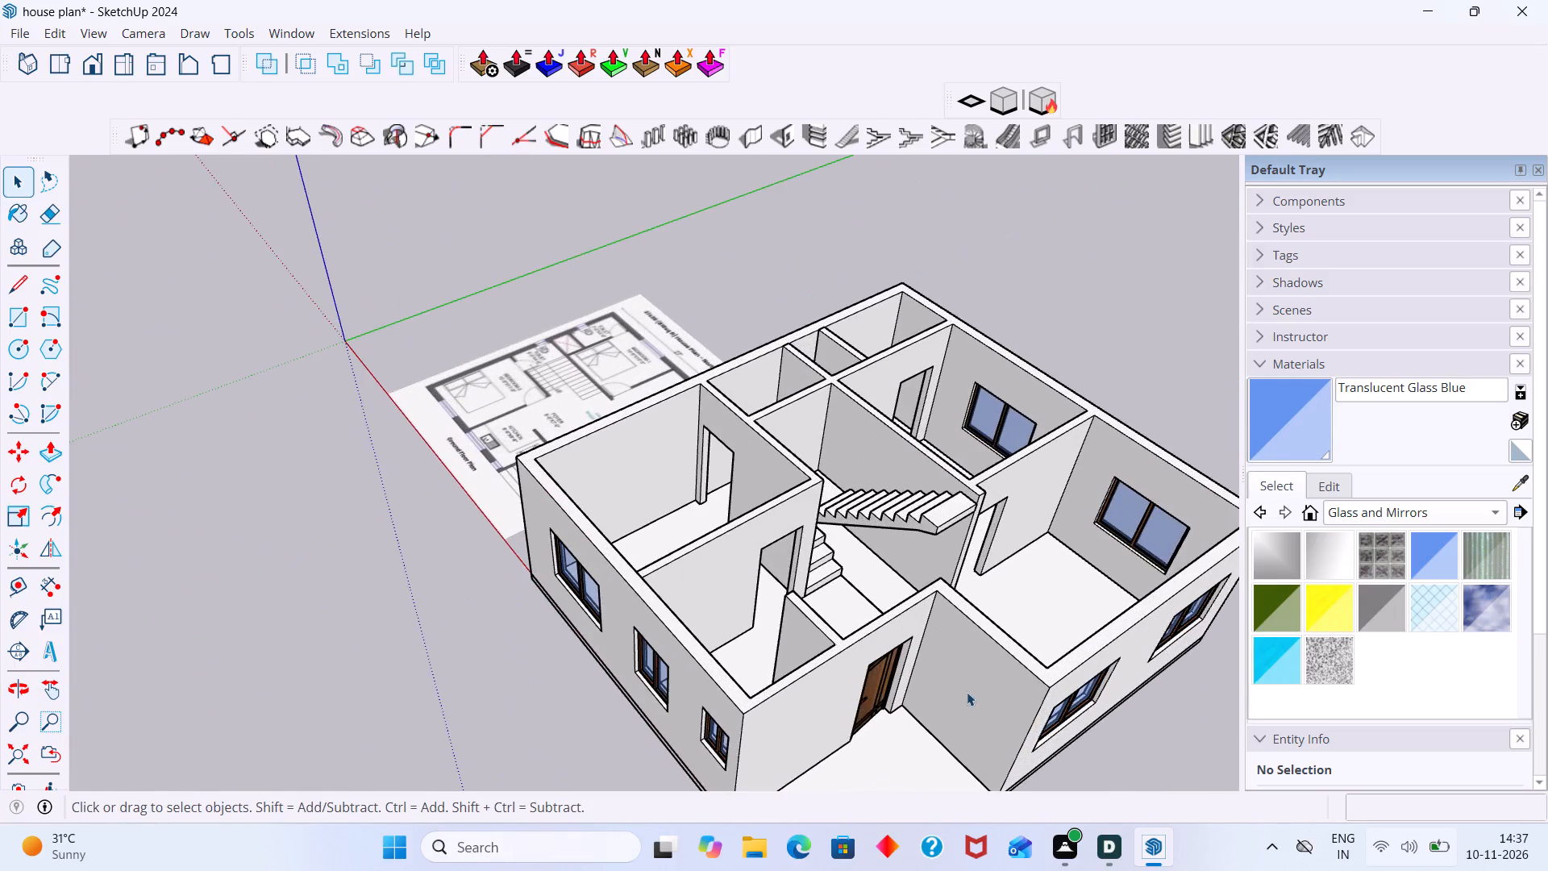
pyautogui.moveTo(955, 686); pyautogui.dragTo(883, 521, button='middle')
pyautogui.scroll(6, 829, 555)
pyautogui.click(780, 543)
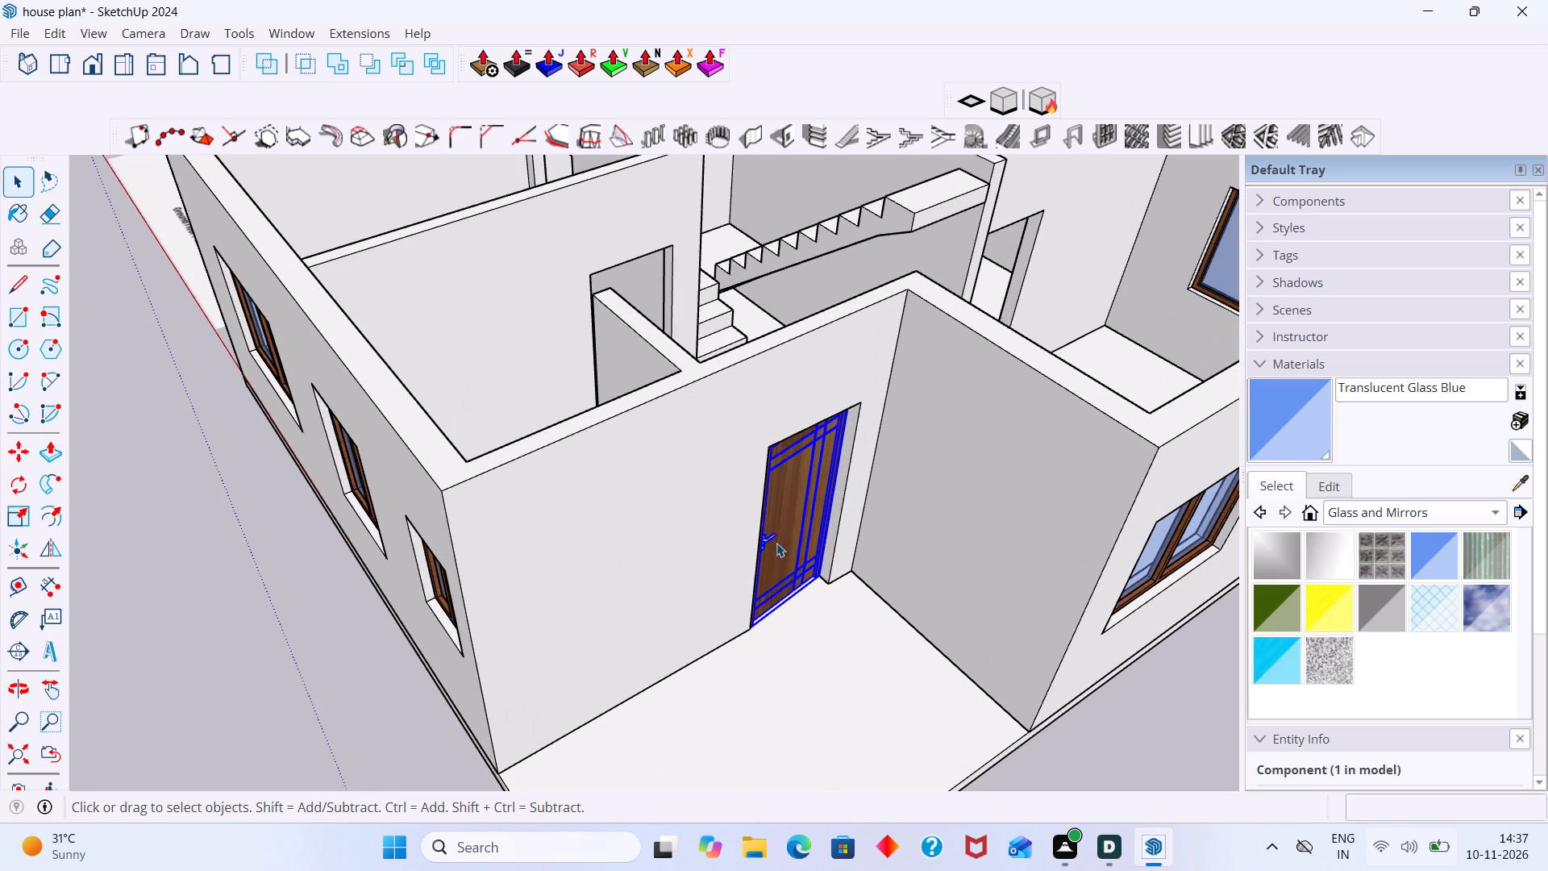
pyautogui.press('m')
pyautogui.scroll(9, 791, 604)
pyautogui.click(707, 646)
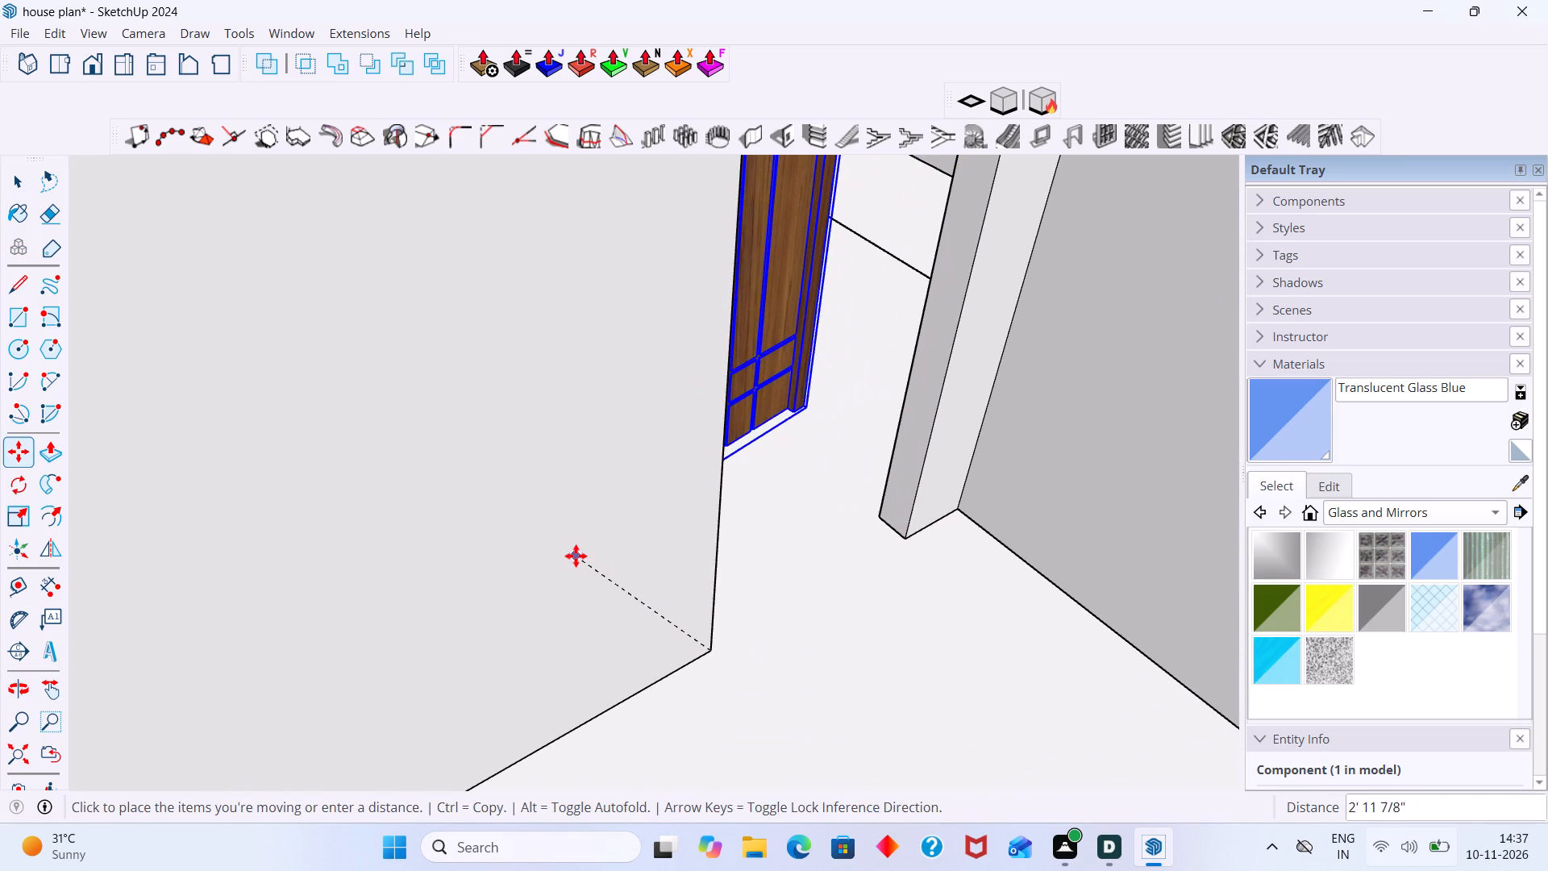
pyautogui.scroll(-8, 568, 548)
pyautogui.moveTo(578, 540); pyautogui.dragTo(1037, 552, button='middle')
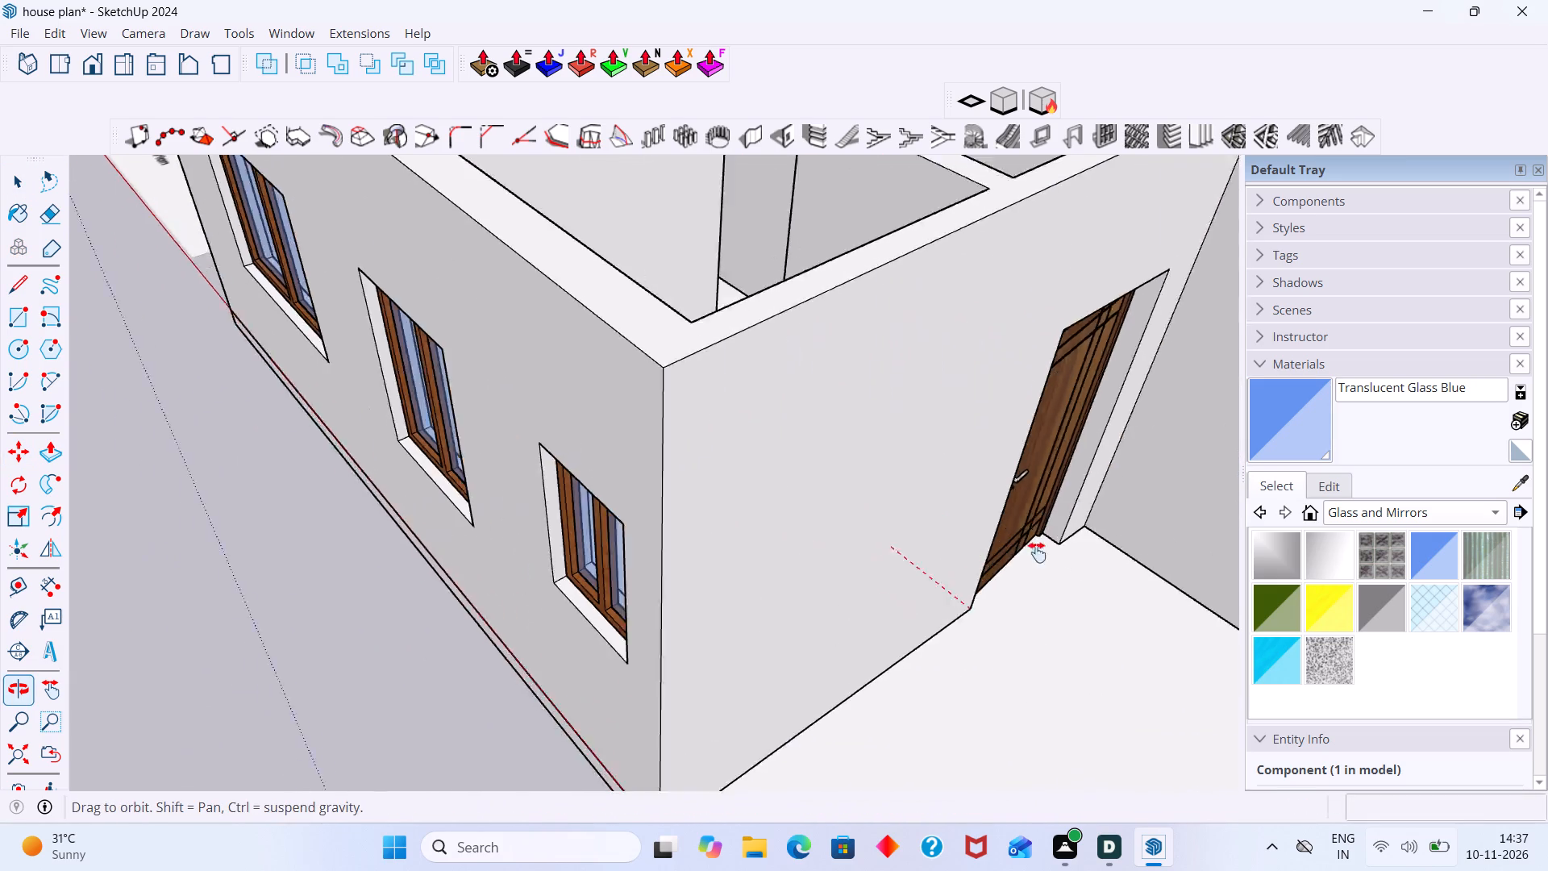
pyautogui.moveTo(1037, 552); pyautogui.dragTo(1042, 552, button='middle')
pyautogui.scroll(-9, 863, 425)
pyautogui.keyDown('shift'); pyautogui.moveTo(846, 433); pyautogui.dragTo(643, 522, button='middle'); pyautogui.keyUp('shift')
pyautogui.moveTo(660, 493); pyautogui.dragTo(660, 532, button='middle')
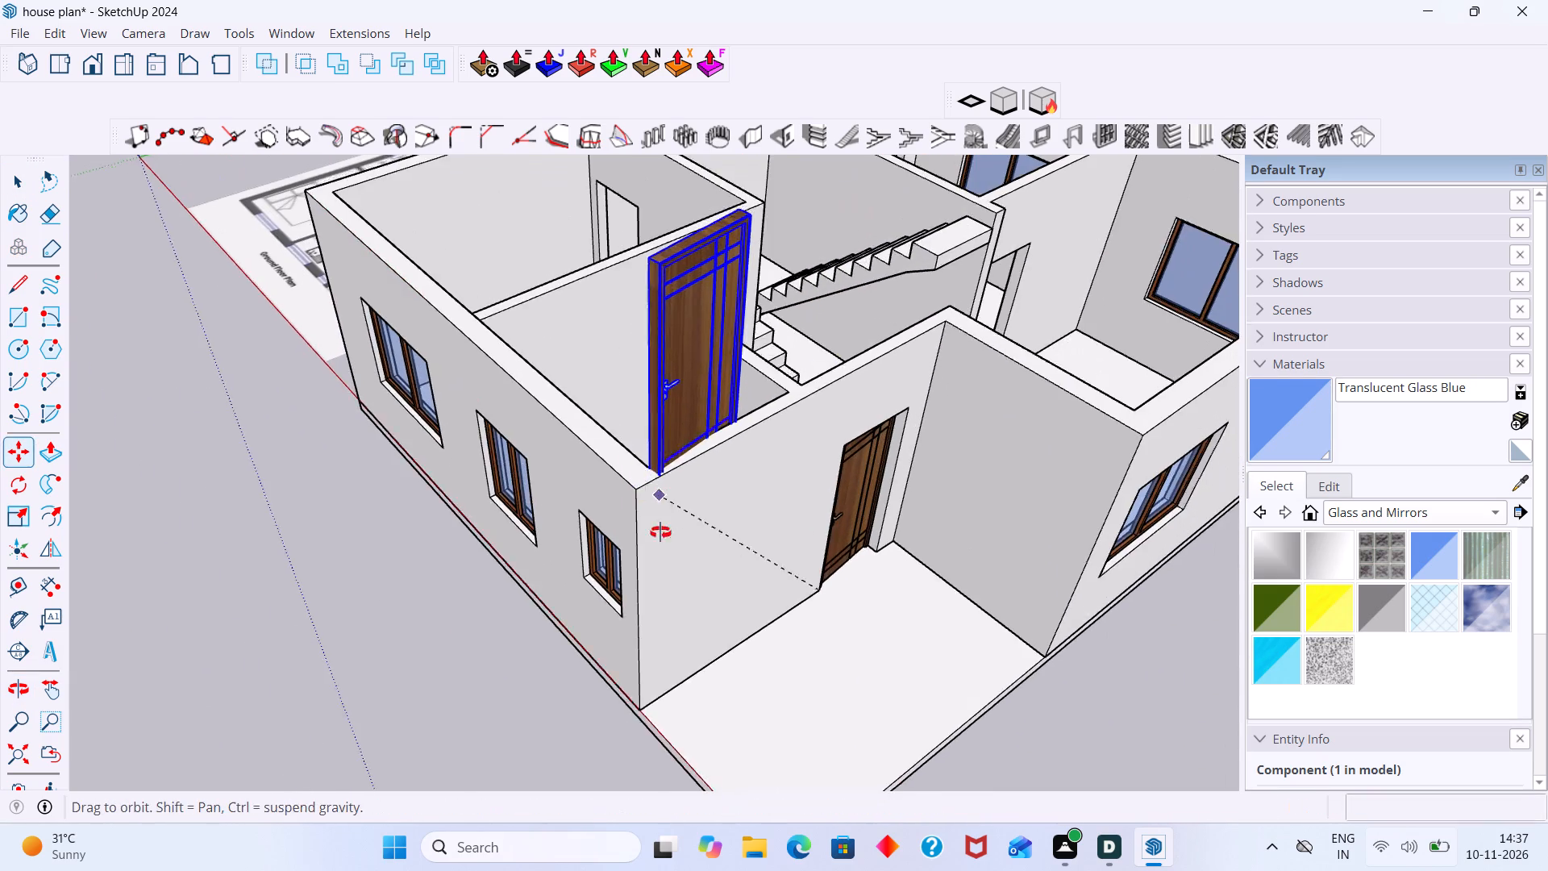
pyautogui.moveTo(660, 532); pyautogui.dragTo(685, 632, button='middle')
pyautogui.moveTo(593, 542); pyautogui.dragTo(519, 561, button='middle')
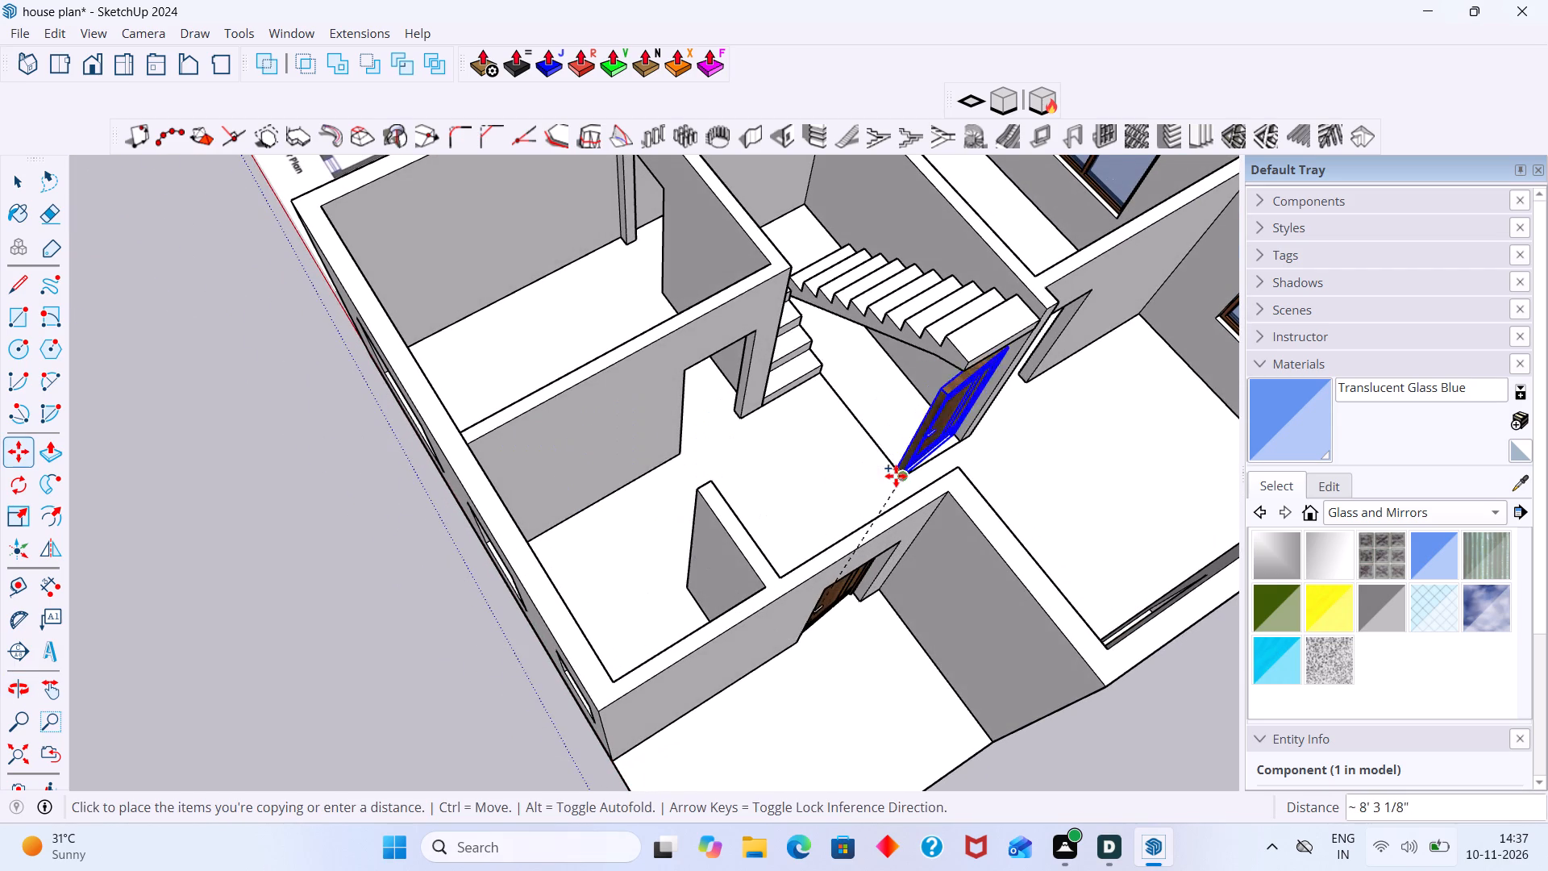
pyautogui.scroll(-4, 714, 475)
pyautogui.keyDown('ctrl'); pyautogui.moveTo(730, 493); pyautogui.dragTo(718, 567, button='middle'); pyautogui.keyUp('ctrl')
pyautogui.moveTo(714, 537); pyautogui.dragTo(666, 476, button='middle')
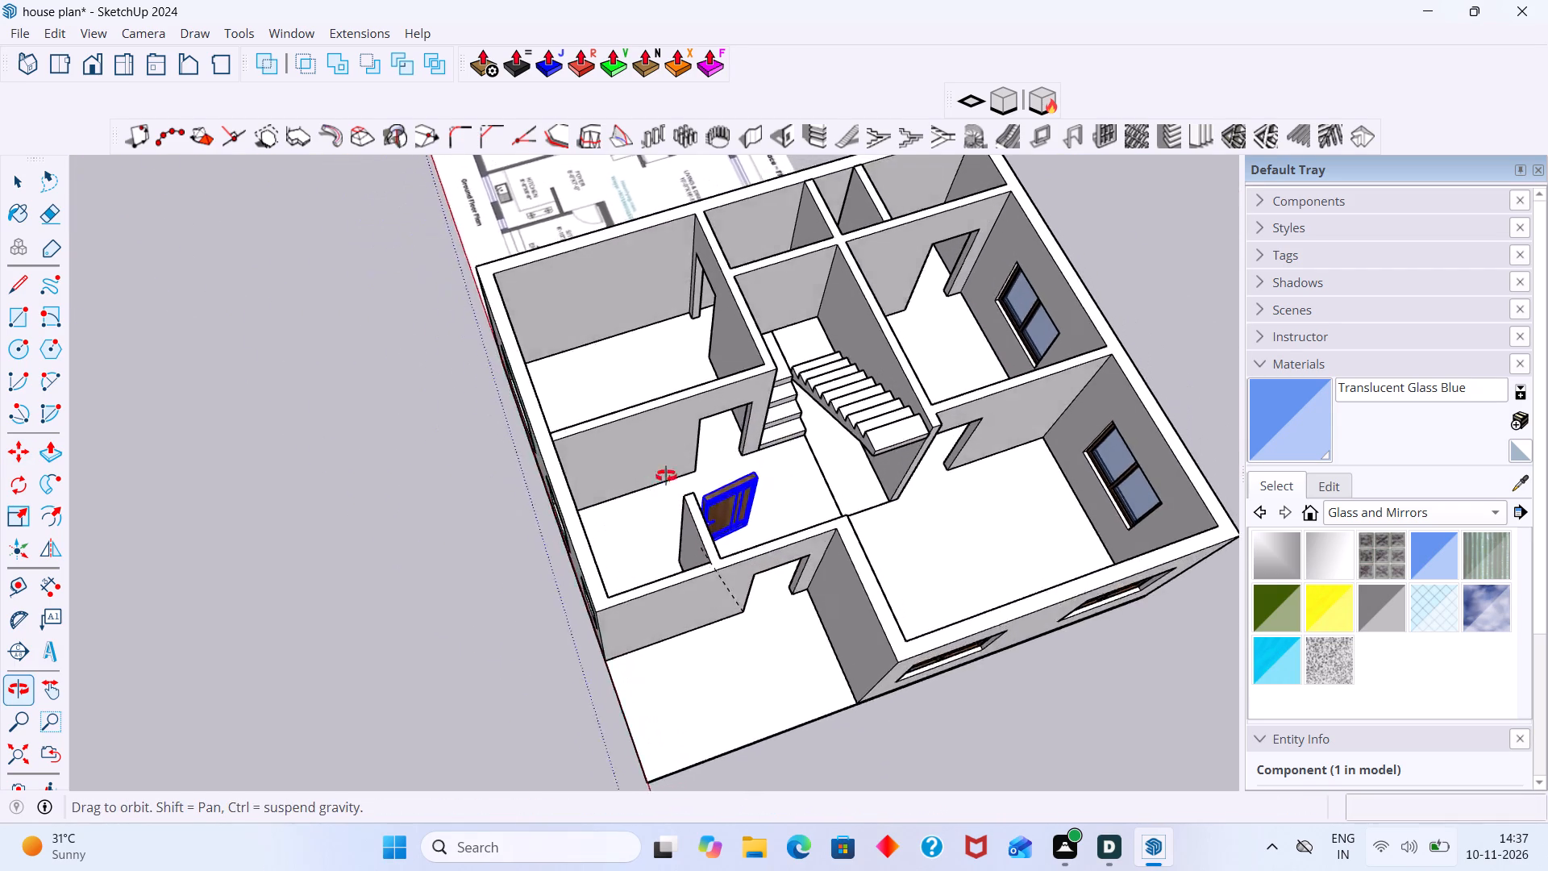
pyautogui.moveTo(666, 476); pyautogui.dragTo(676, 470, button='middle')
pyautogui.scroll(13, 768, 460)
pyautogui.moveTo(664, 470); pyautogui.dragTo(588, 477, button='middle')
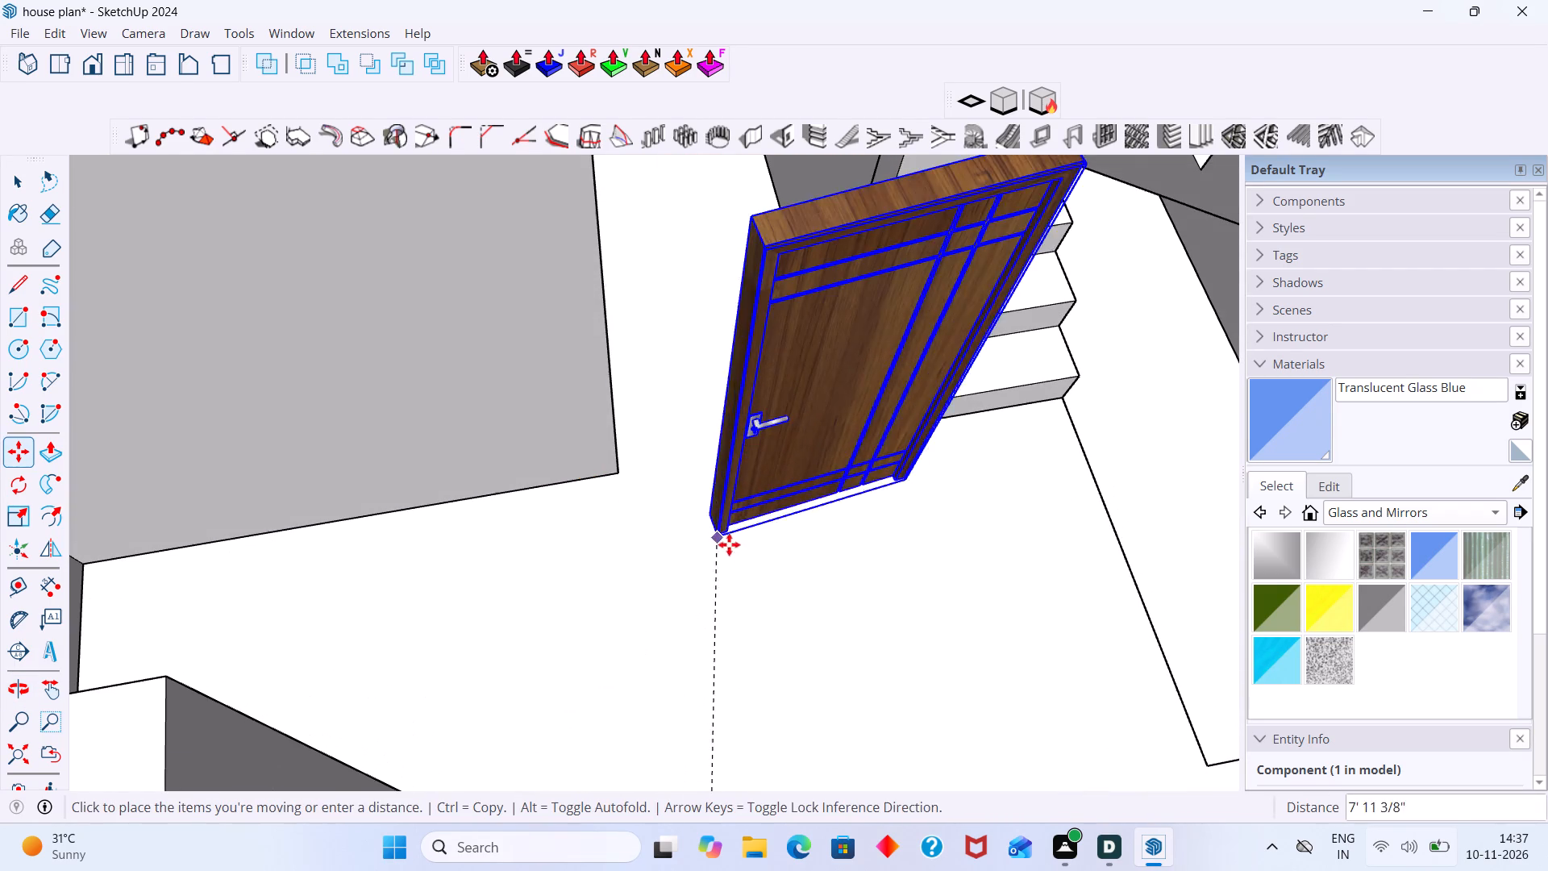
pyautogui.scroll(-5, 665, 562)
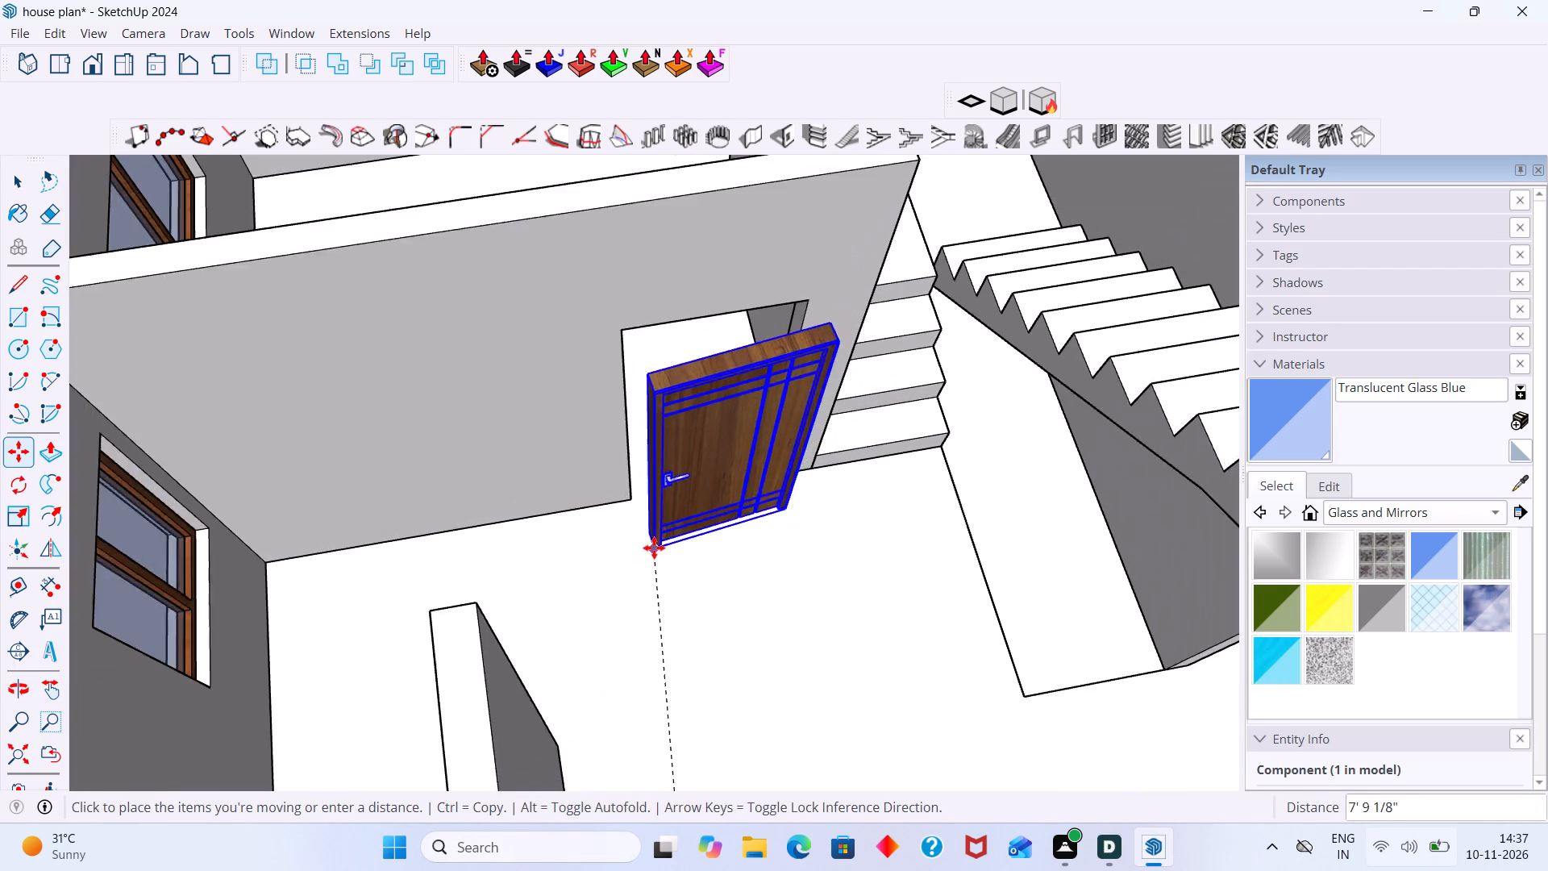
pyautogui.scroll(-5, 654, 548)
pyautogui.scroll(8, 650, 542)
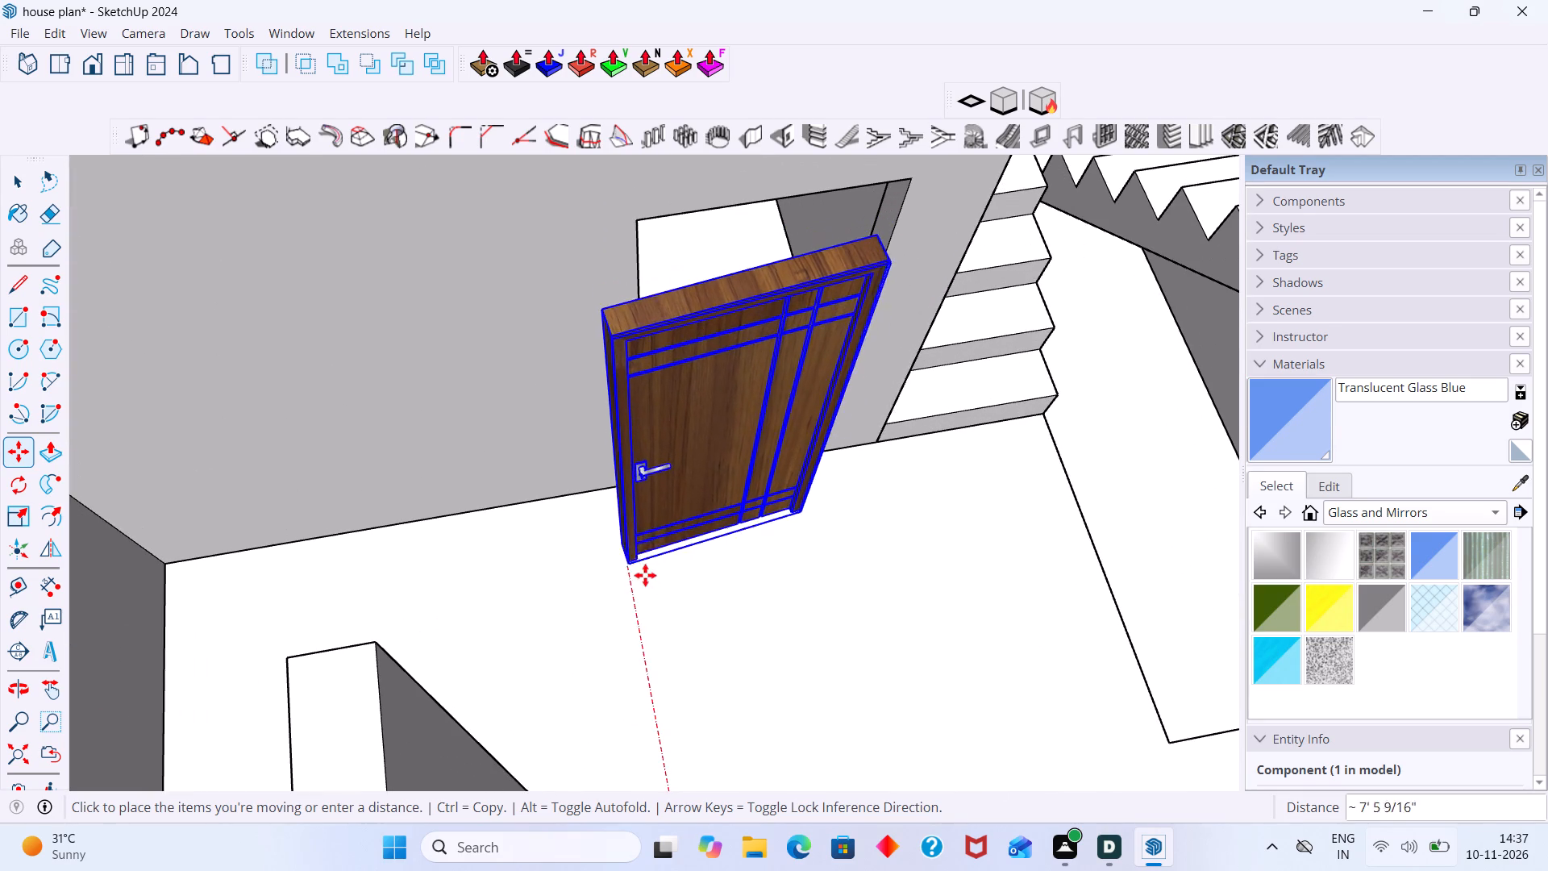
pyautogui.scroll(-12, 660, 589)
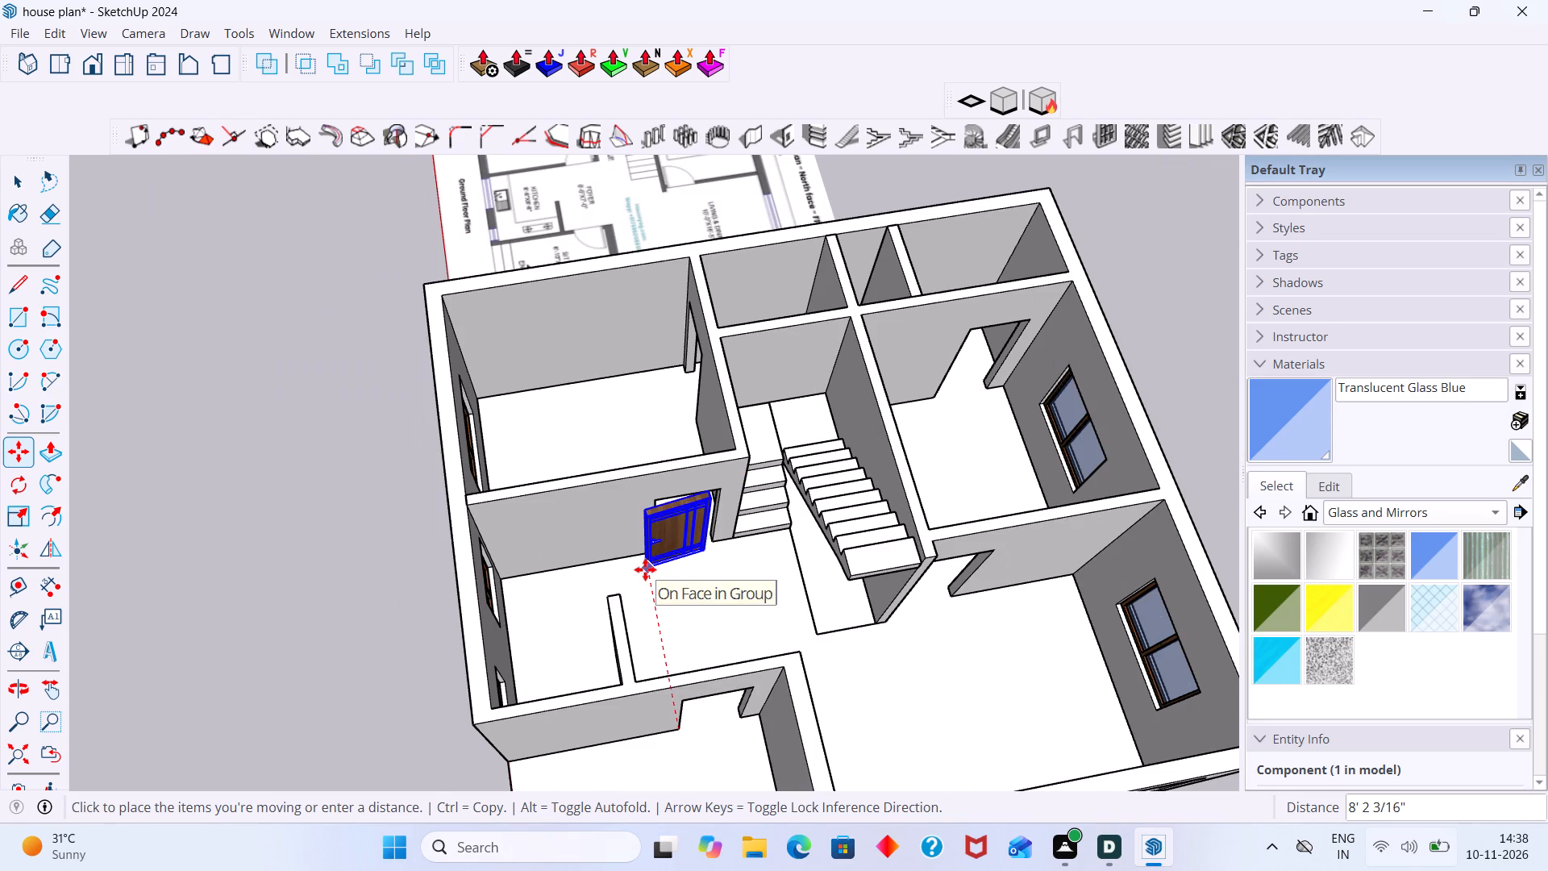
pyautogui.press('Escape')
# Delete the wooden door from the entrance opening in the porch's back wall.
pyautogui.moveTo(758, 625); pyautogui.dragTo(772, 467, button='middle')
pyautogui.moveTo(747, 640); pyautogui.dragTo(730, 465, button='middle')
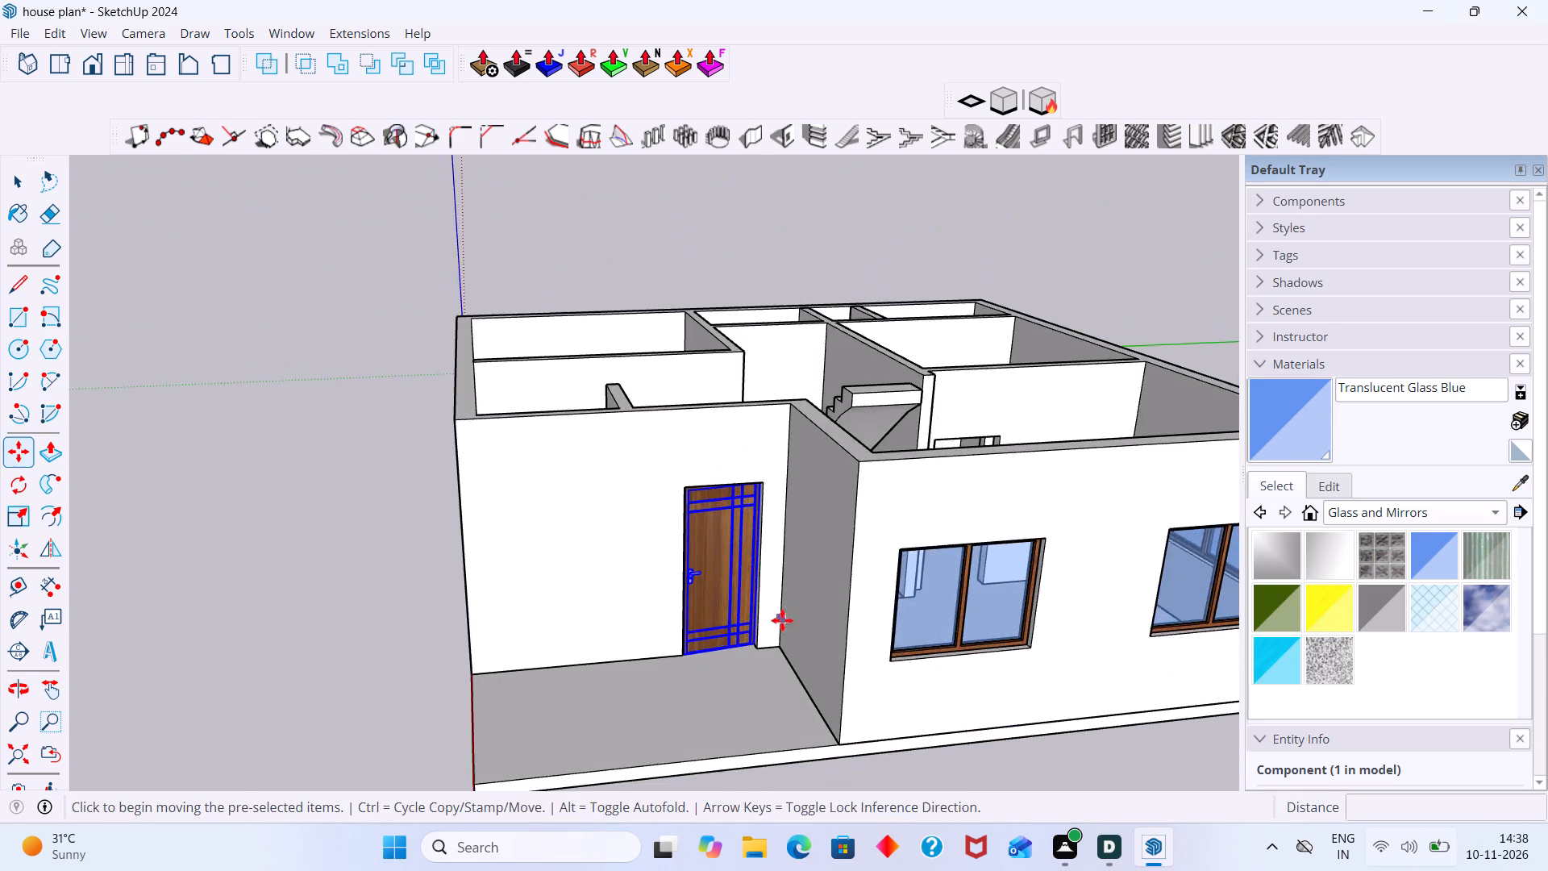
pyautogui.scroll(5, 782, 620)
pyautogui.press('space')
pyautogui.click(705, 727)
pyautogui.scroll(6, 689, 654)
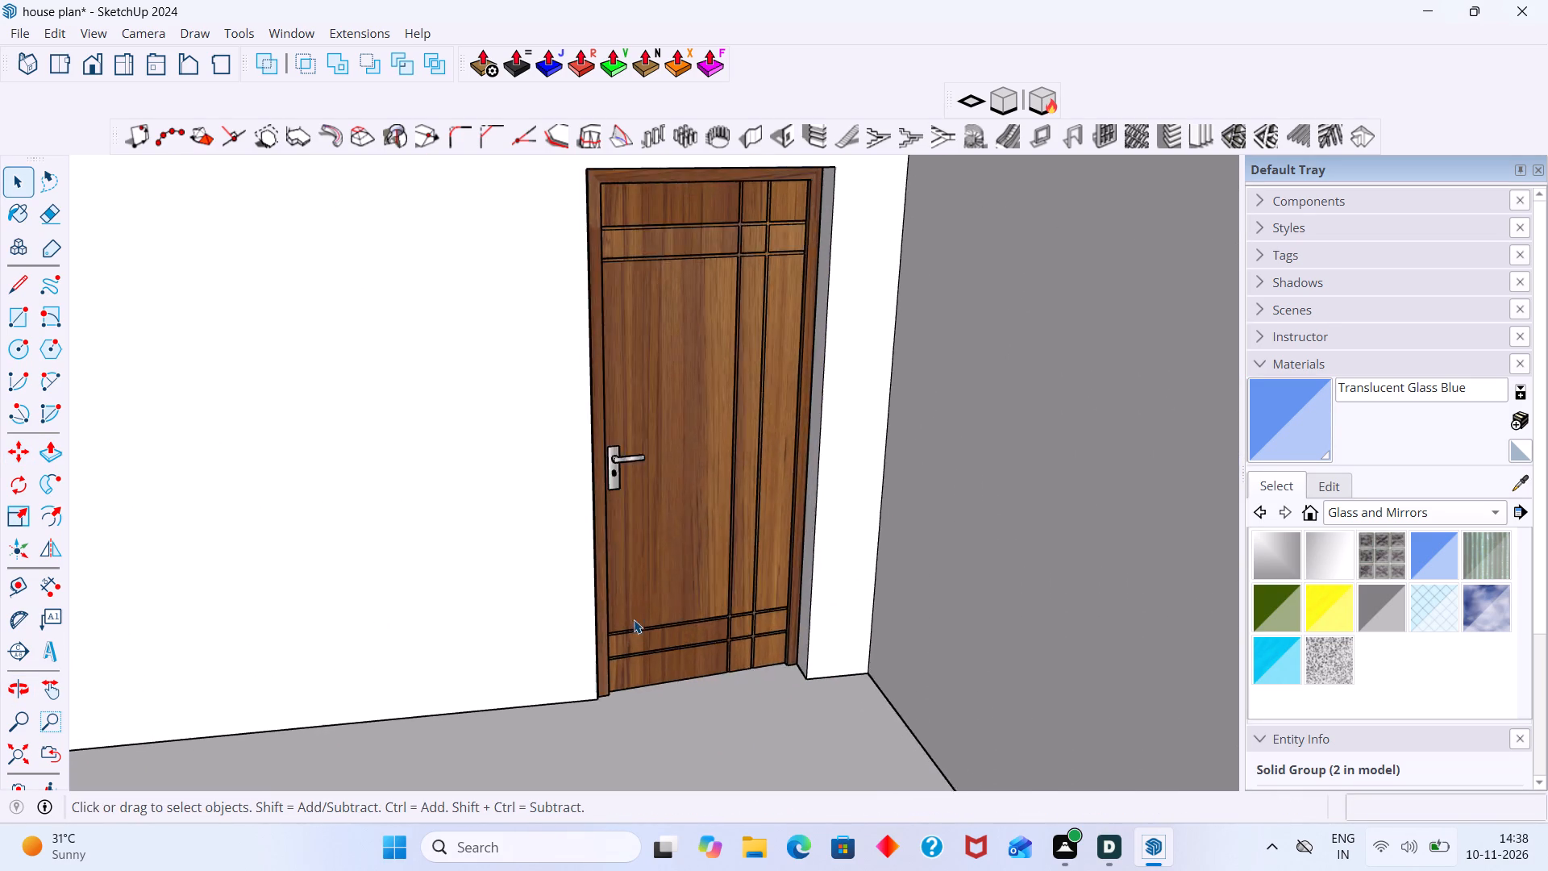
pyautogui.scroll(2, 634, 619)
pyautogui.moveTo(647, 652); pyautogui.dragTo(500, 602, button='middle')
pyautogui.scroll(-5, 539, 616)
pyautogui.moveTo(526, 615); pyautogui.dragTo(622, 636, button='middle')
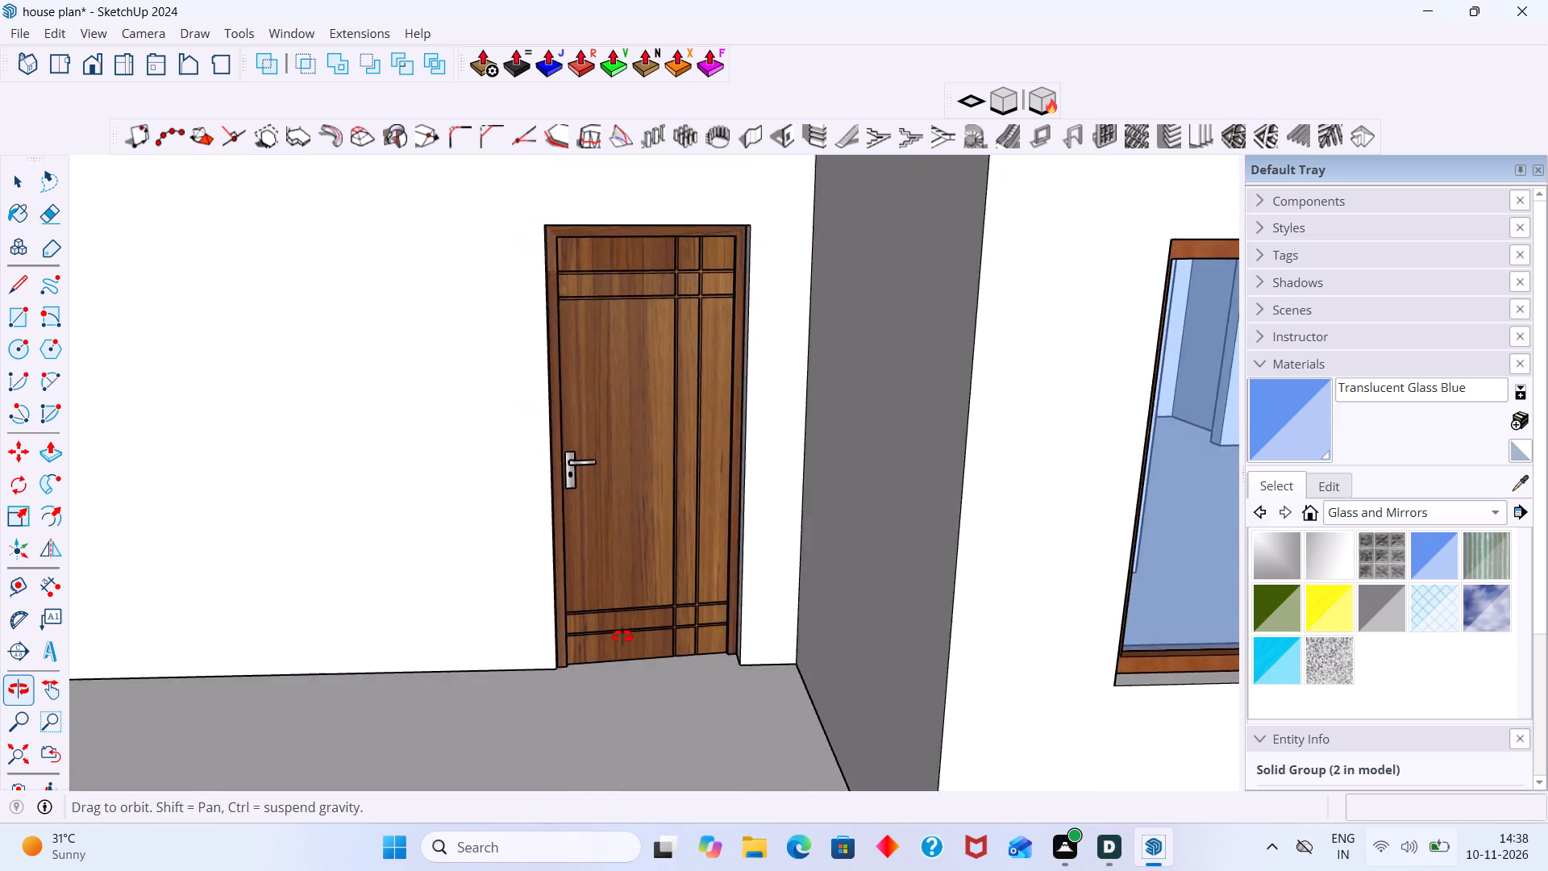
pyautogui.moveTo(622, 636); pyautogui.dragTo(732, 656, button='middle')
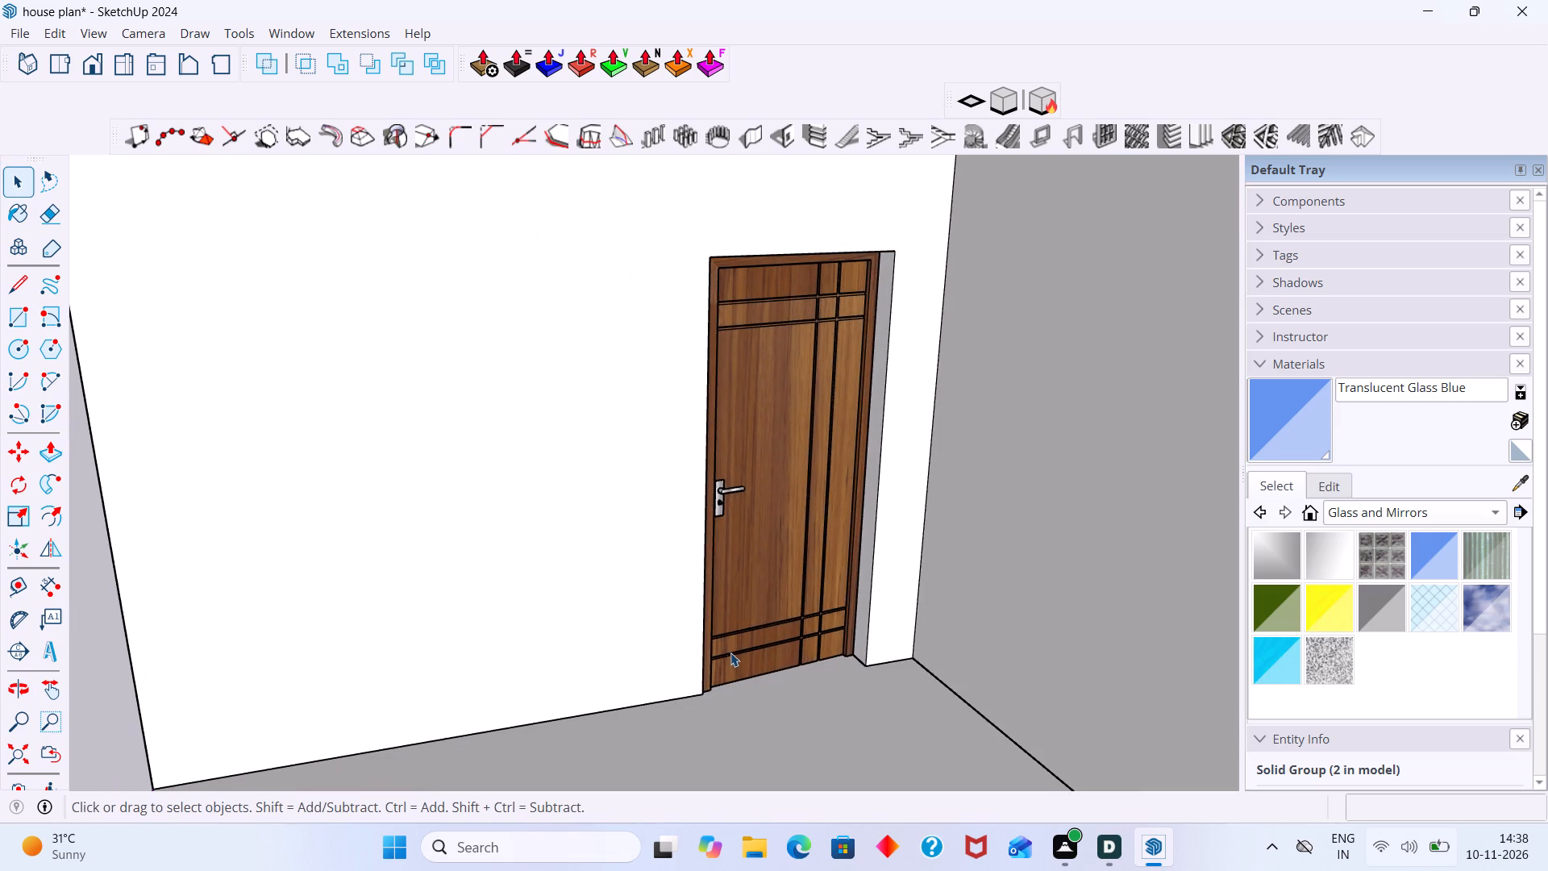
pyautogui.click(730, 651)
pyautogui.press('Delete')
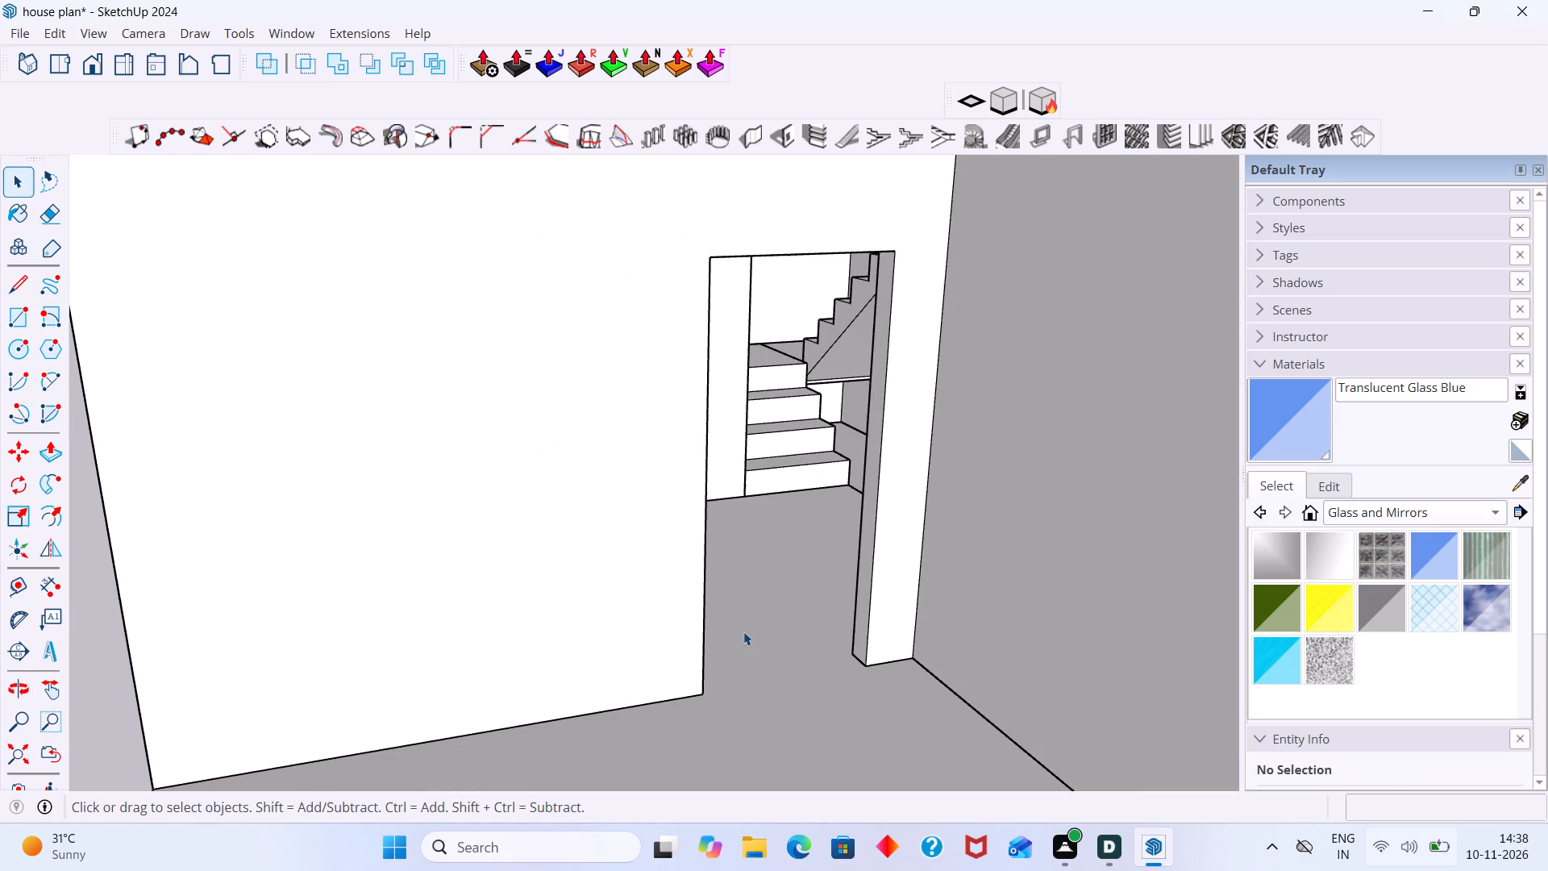
# Undo the door deletion, the roof slab hiding, and the wooden door's earlier move, rotation and placement.
pyautogui.hotkey('ctrl', 'z')
pyautogui.hotkey('ctrl', 'z')
pyautogui.hotkey('ctrl', 'z')
pyautogui.keyDown('ctrl'); pyautogui.scroll(-6, 765, 627); pyautogui.keyUp('ctrl')
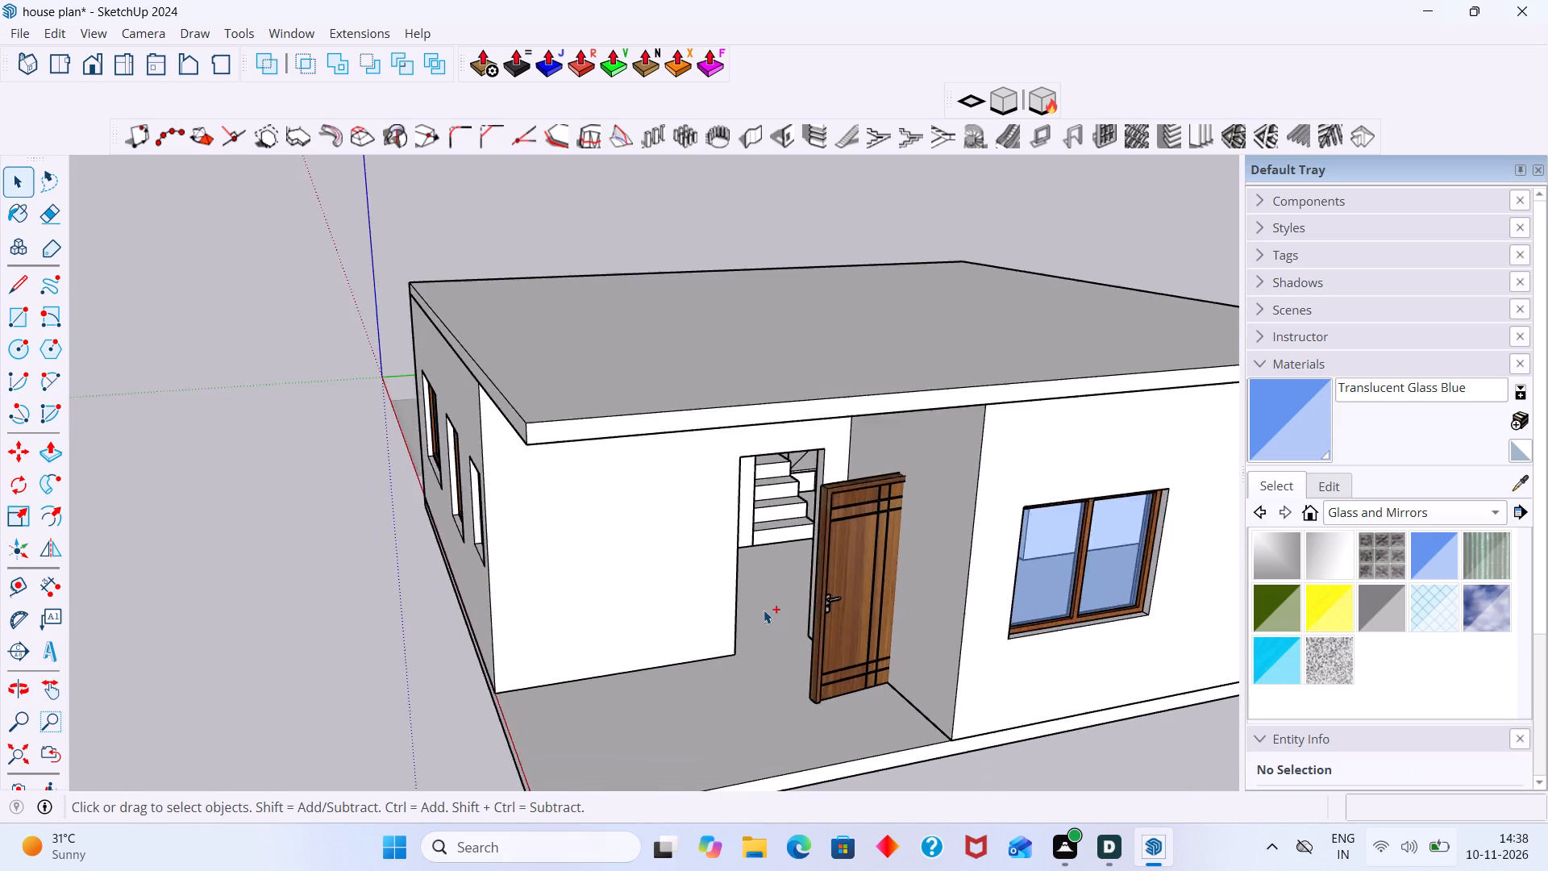
pyautogui.keyDown('ctrl'); pyautogui.scroll(-6, 764, 610); pyautogui.keyUp('ctrl')
pyautogui.hotkey('ctrl', 'z')
pyautogui.scroll(3, 818, 614)
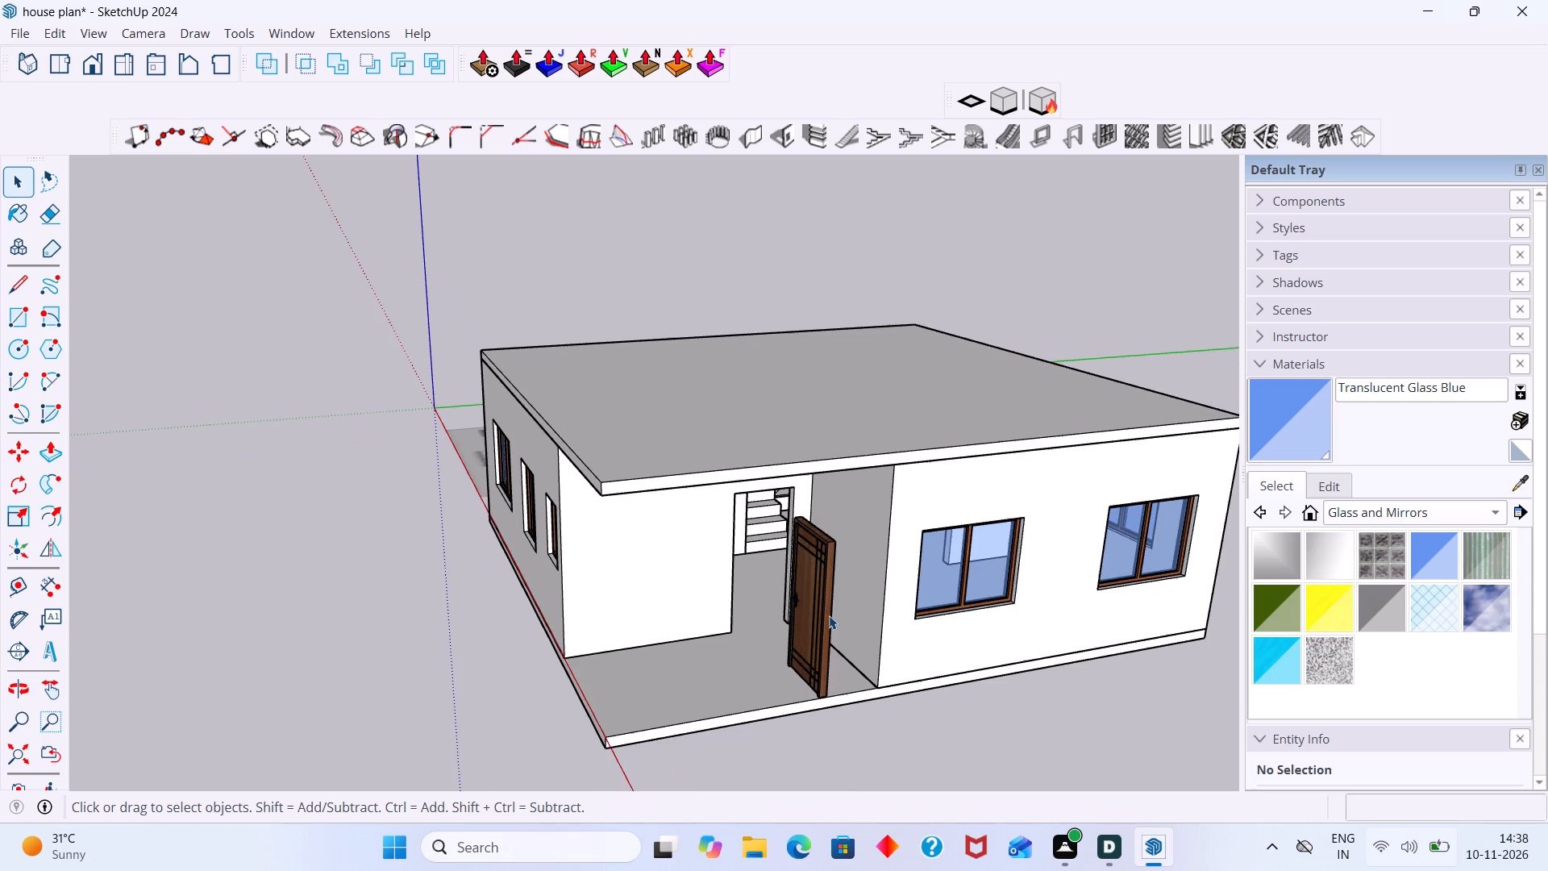
pyautogui.hotkey('ctrl', 'z')
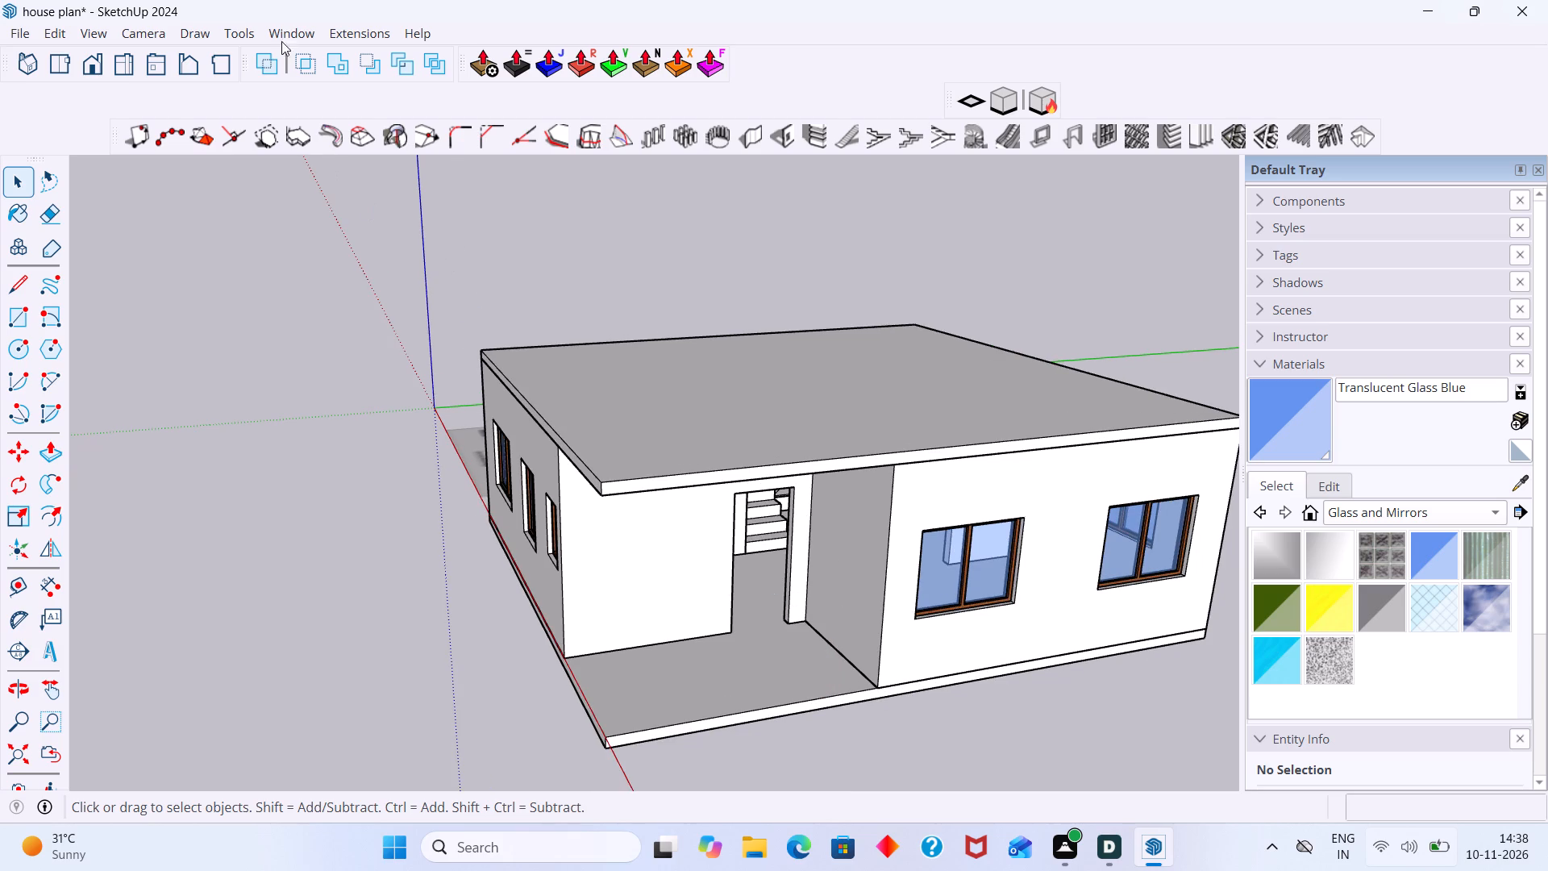
# Load the wooden "DOOR" model (1.2 MB) from 3D Warehouse and place it on the red axis just outside the porch.
pyautogui.click(297, 36)
pyautogui.click(346, 246)
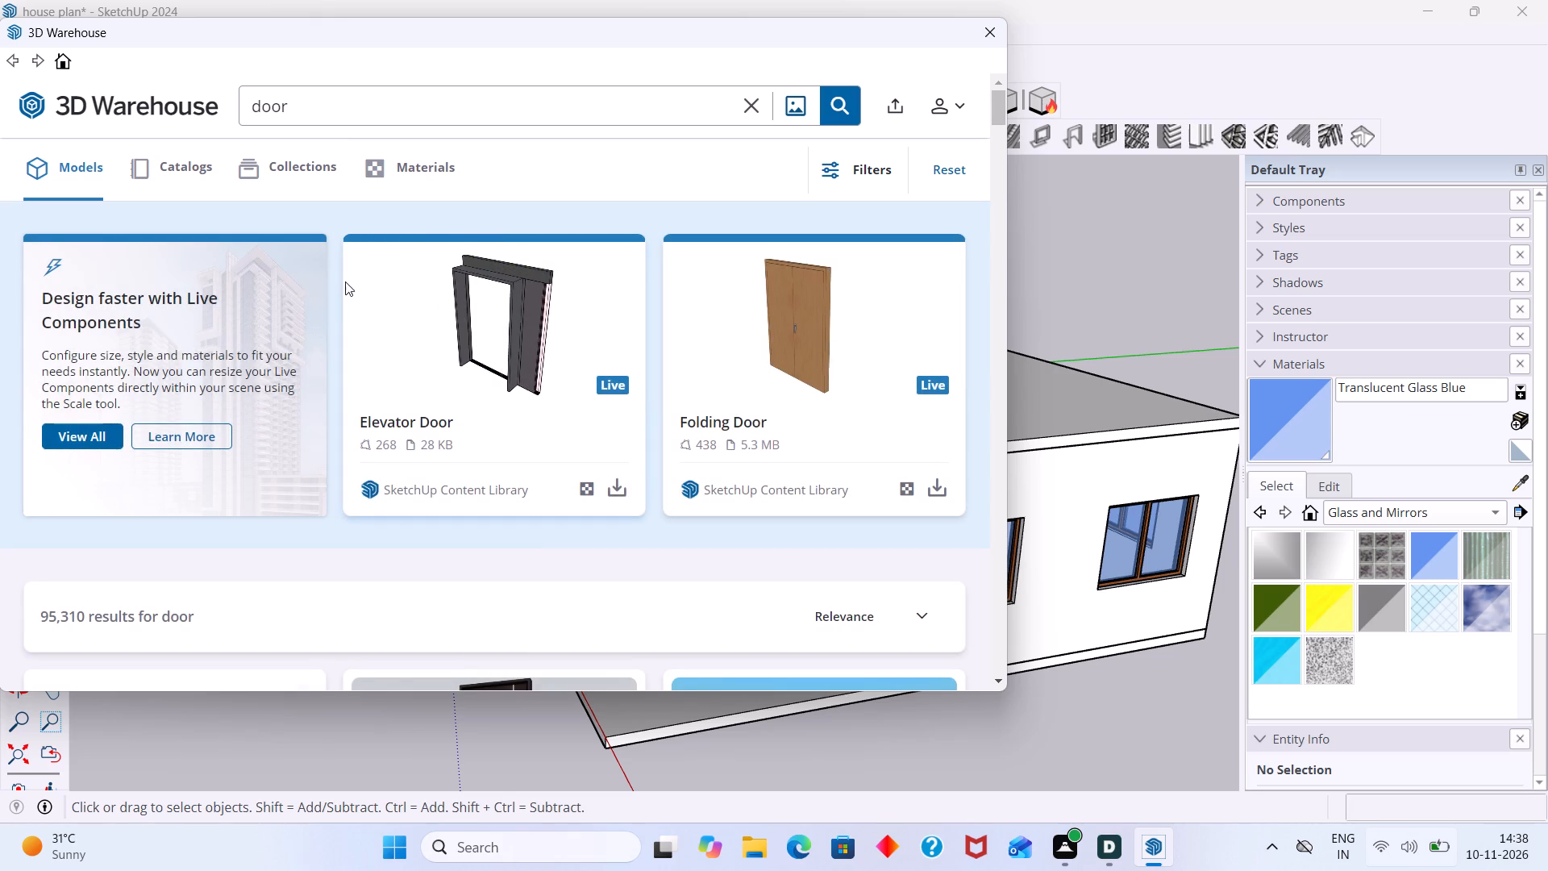
pyautogui.scroll(-6, 386, 276)
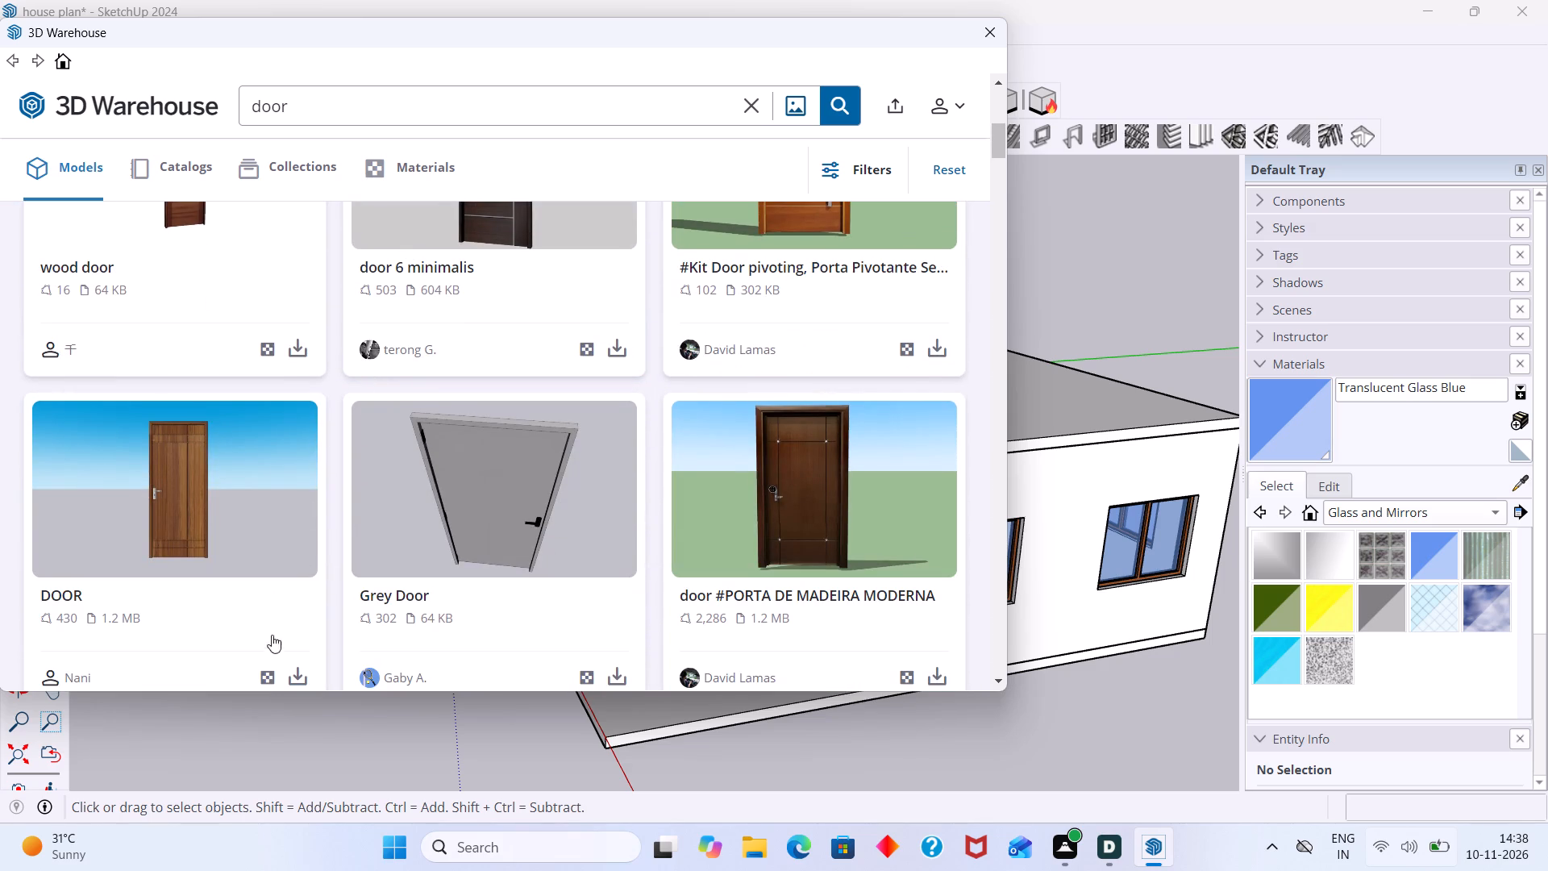
pyautogui.click(298, 676)
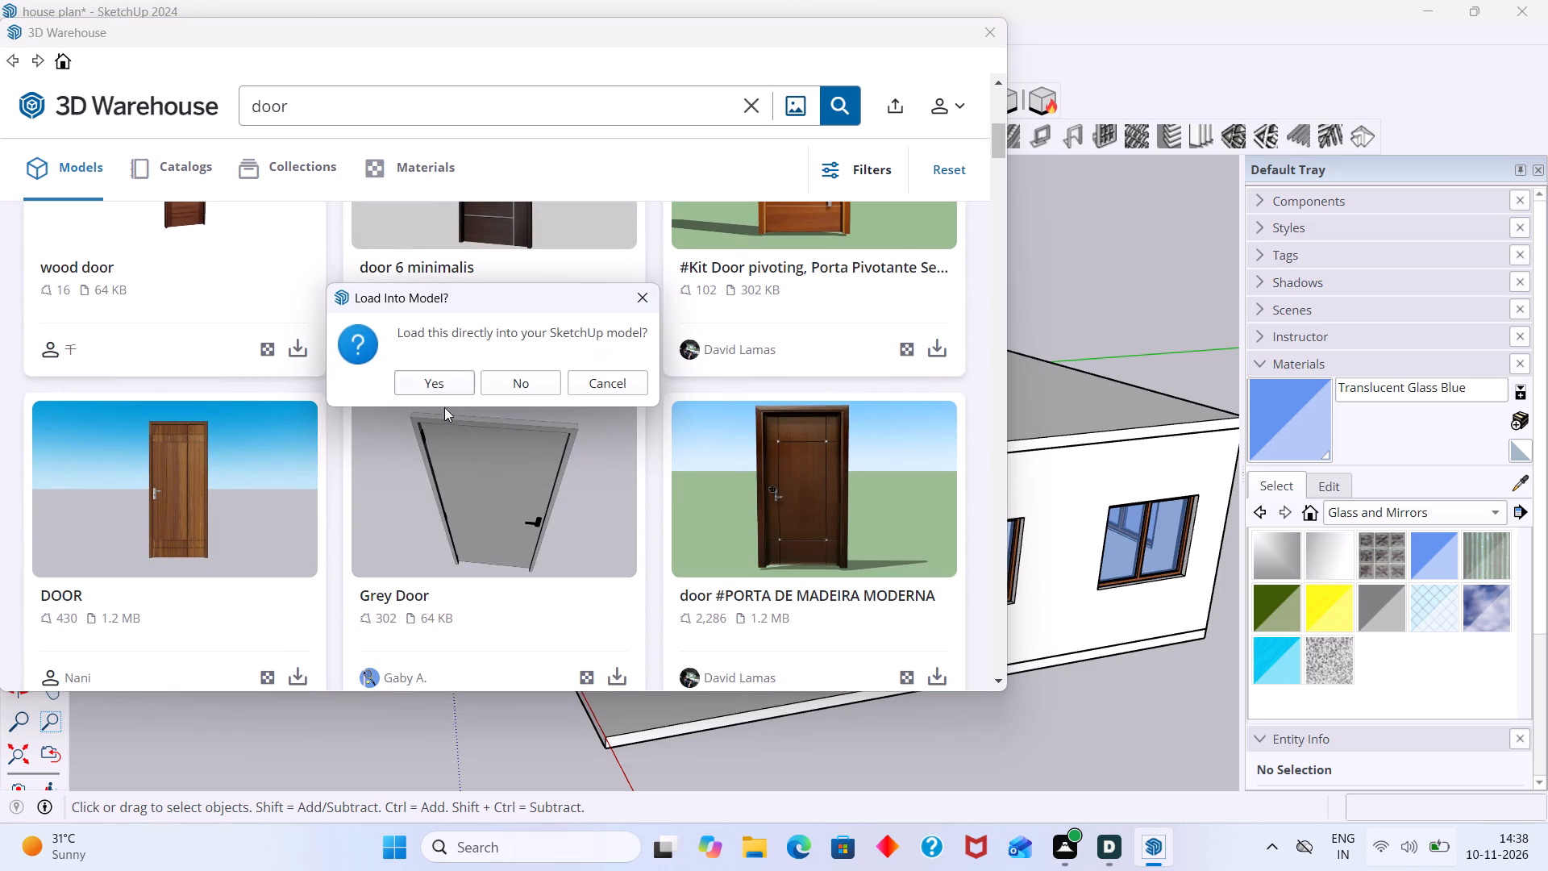
pyautogui.click(438, 386)
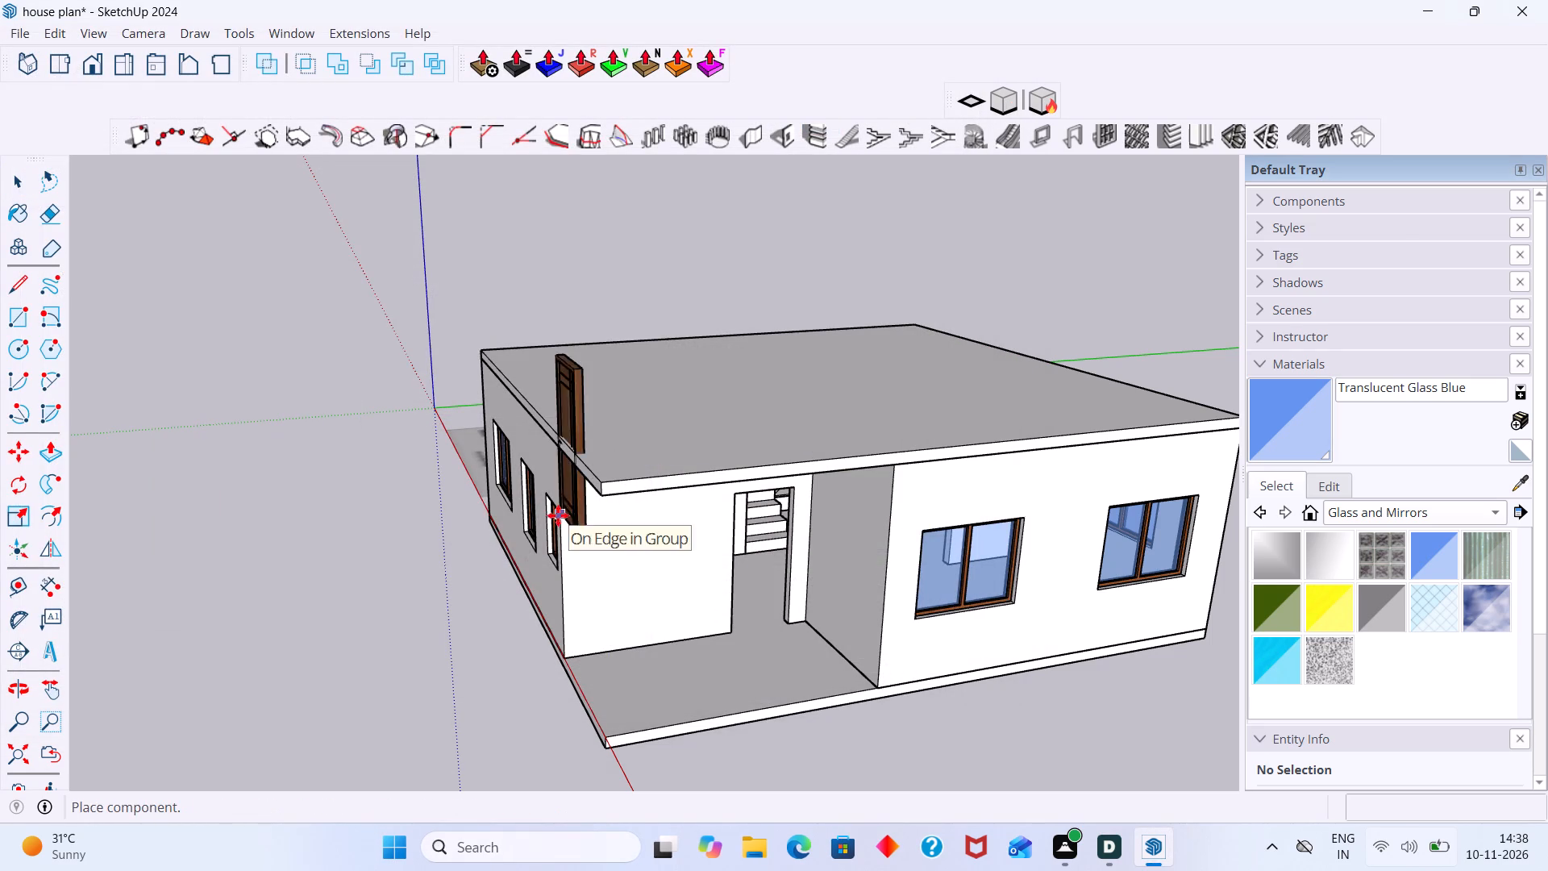
pyautogui.moveTo(426, 583); pyautogui.dragTo(664, 563, button='middle')
pyautogui.scroll(-1, 426, 583)
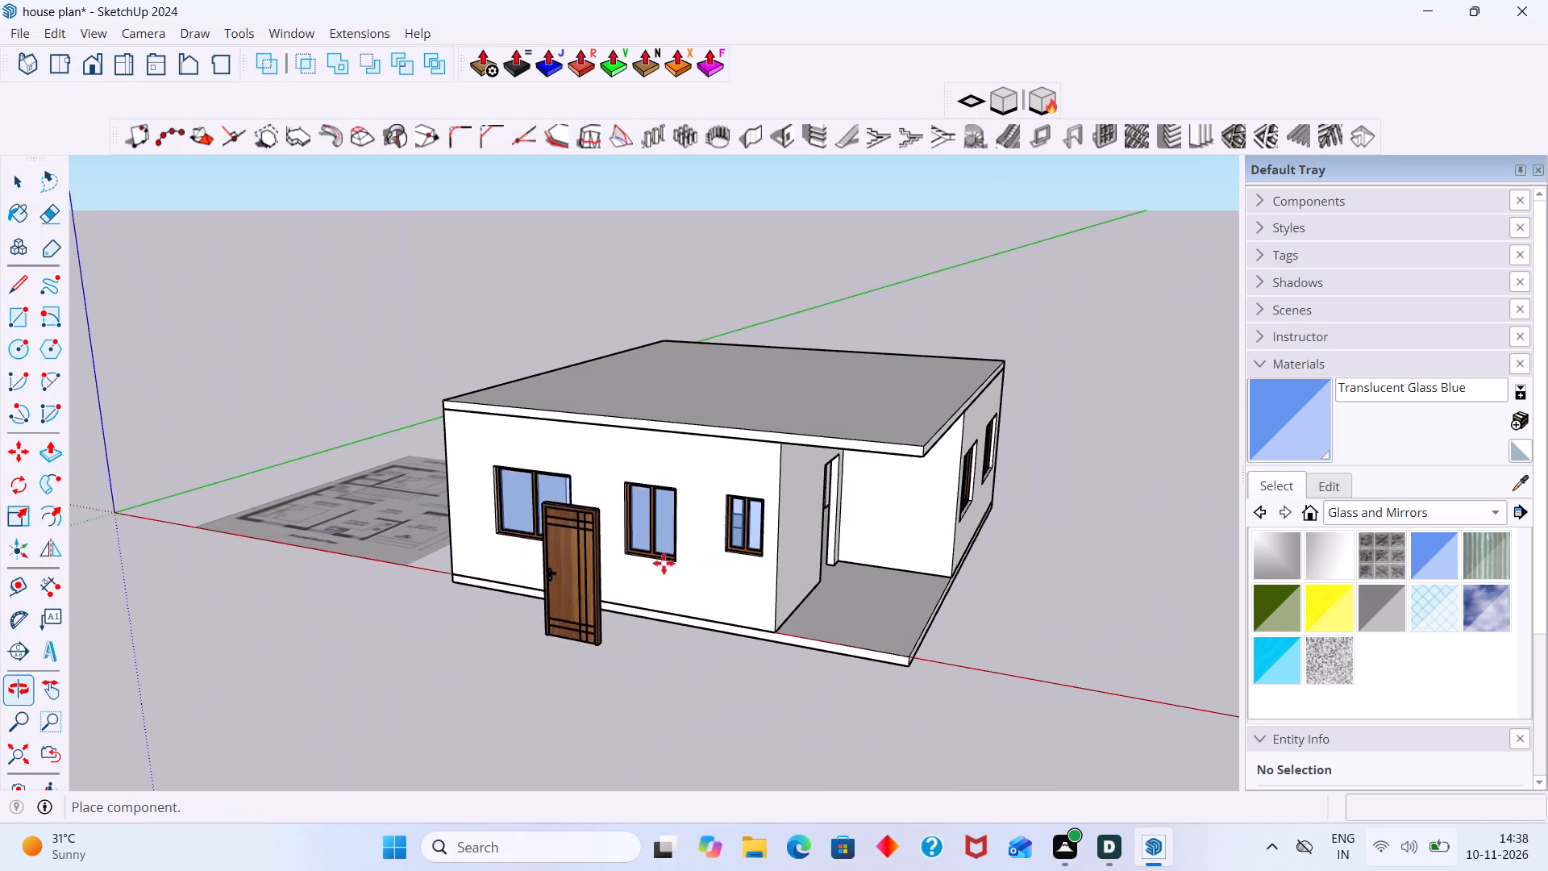
pyautogui.moveTo(664, 563); pyautogui.dragTo(754, 563, button='middle')
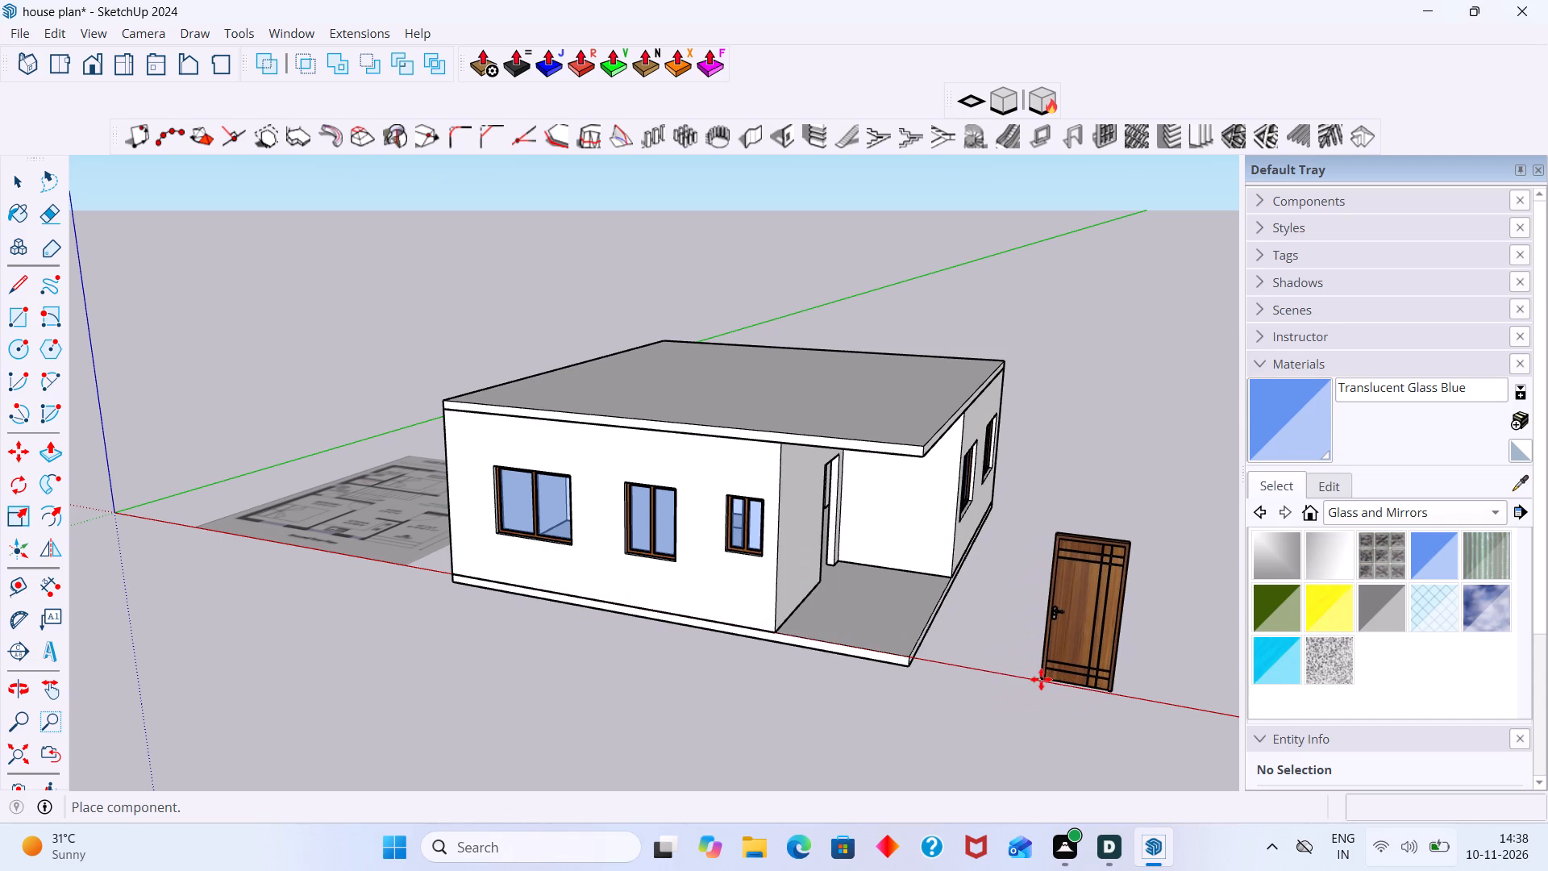
pyautogui.click(1053, 681)
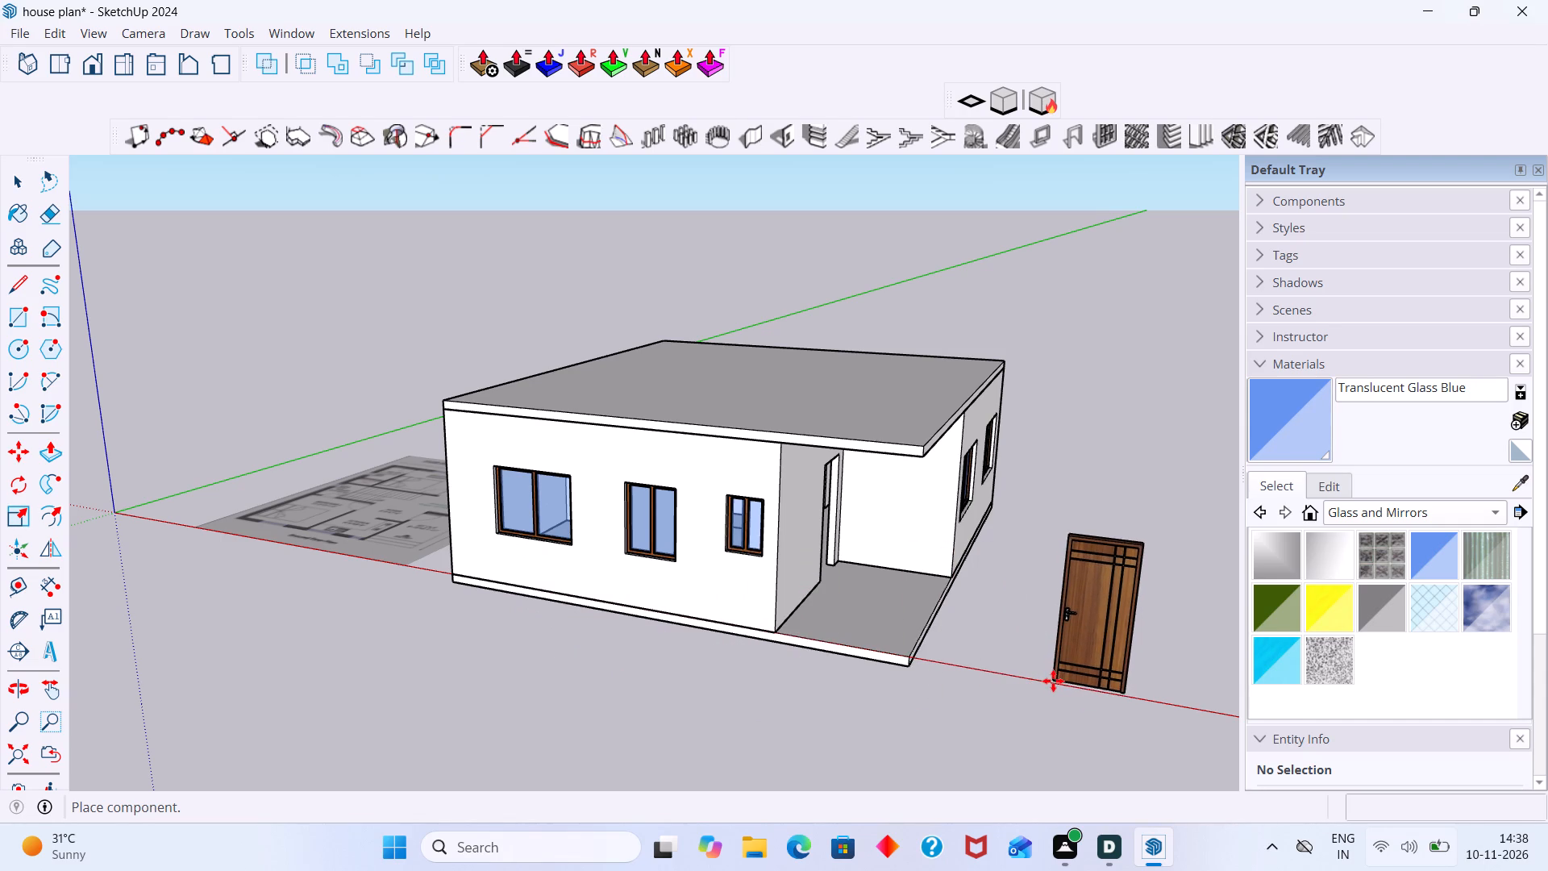
pyautogui.press('space')
# Rotate the wooden door horizontally about its bottom handle-side corner, turning it roughly parallel to the porch's back wall.
pyautogui.scroll(-3, 1055, 630)
pyautogui.keyDown('shift'); pyautogui.moveTo(1027, 609); pyautogui.dragTo(789, 551, button='middle'); pyautogui.keyUp('shift')
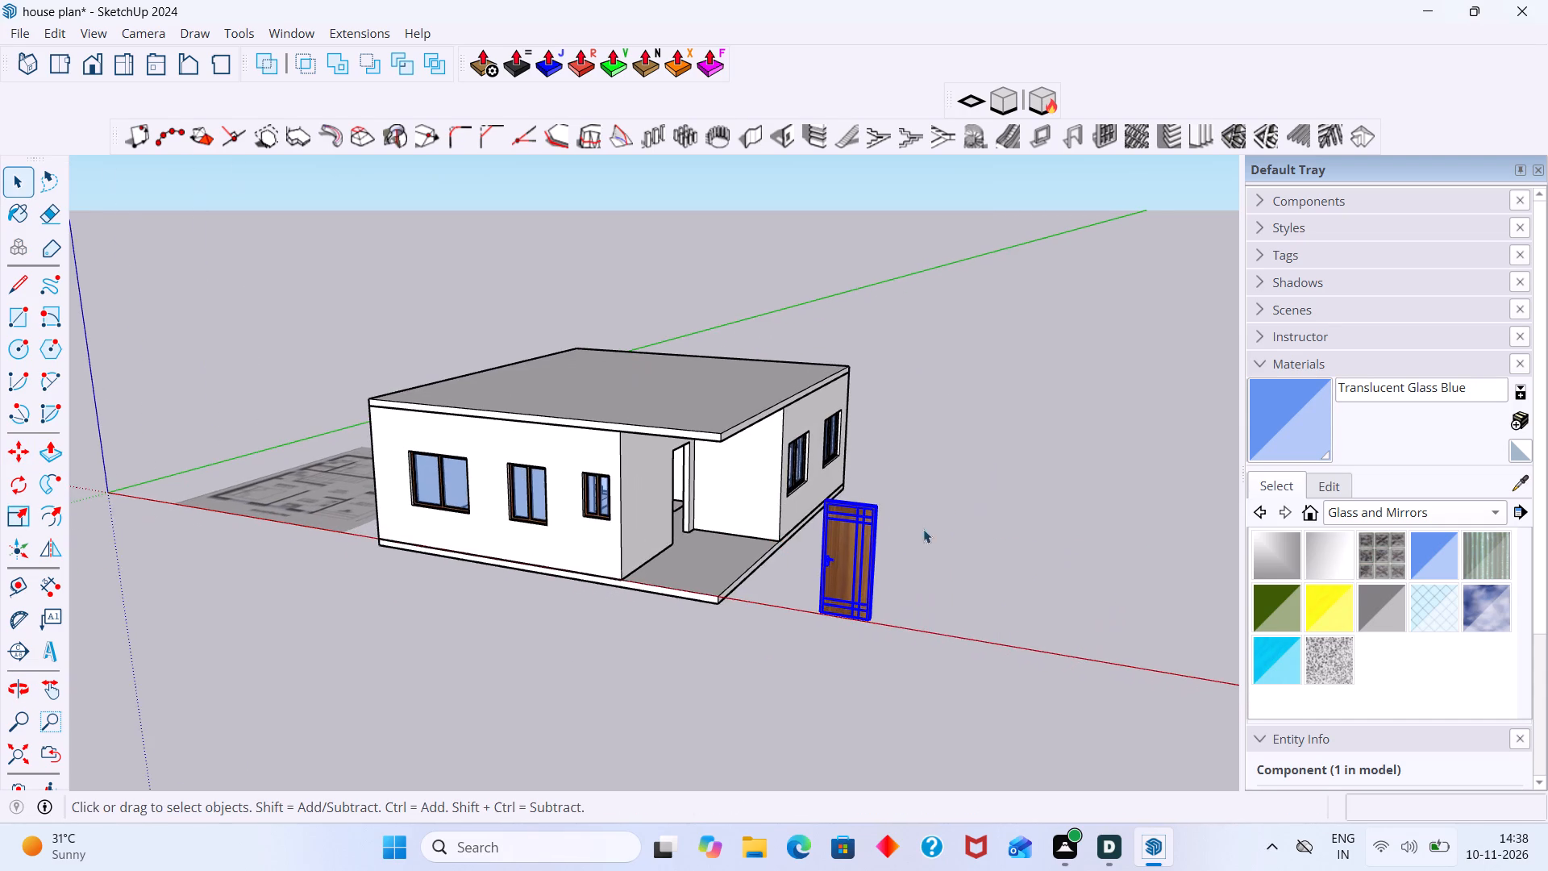
pyautogui.click(950, 516)
pyautogui.scroll(4, 850, 549)
pyautogui.click(858, 555)
pyautogui.press('q')
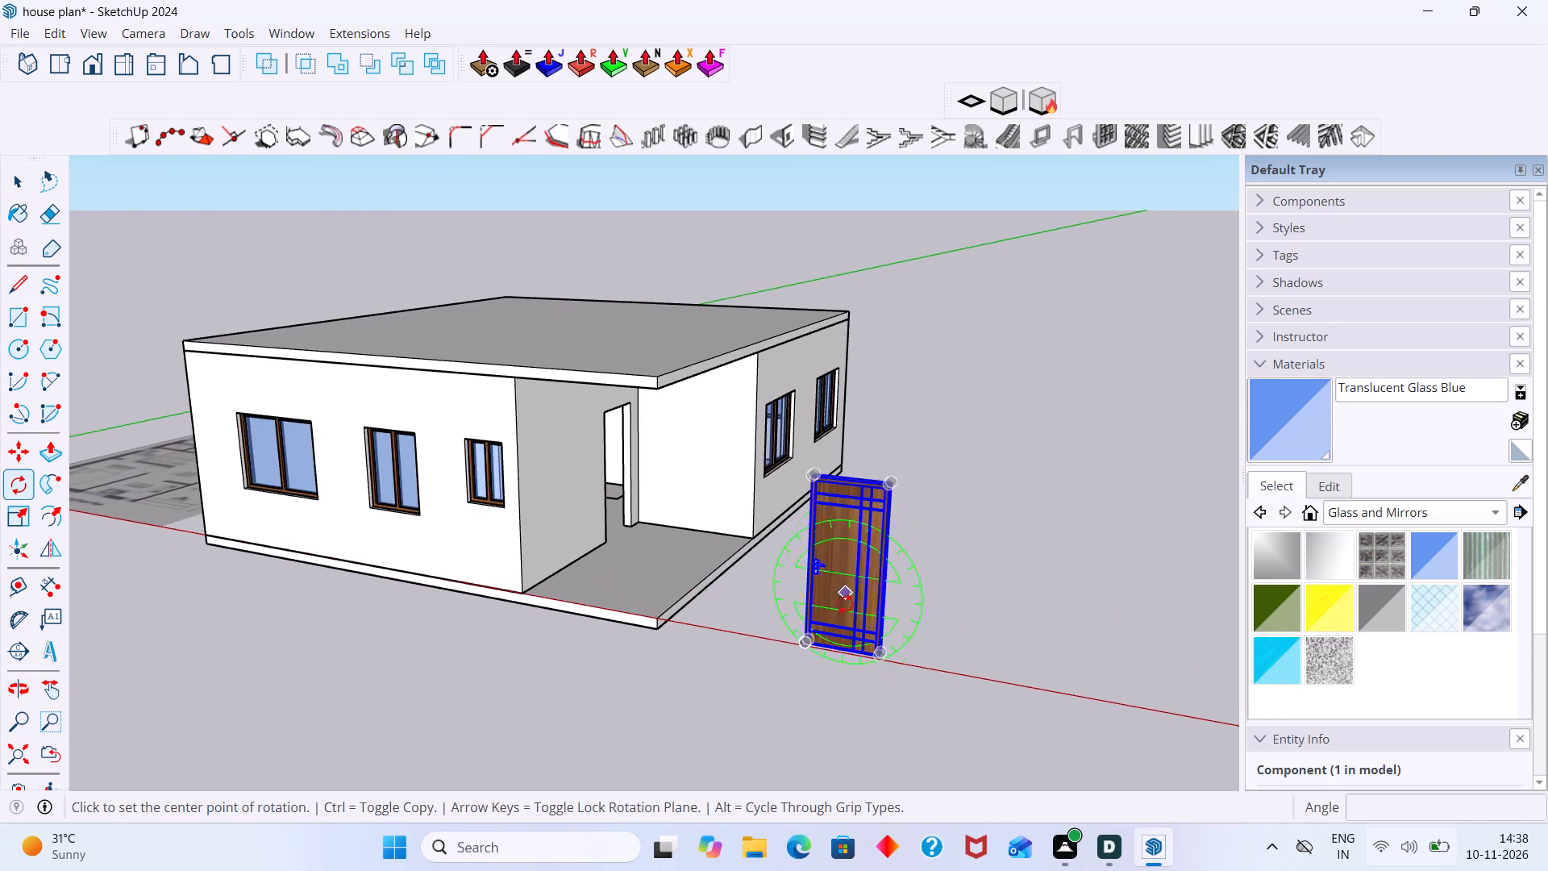
pyautogui.scroll(6, 821, 669)
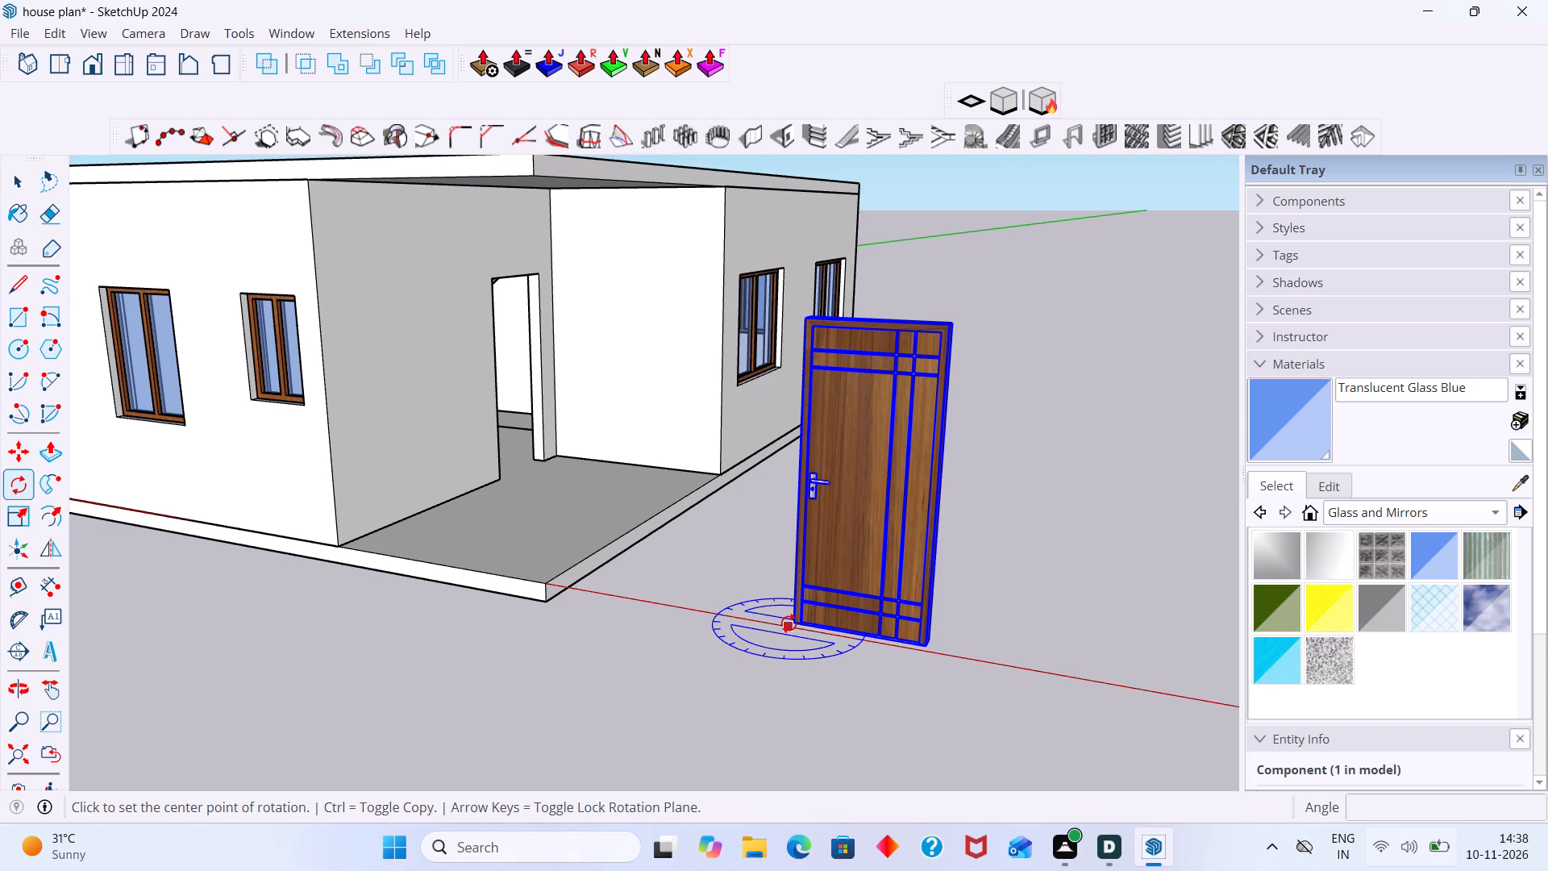
pyautogui.click(789, 623)
pyautogui.click(932, 649)
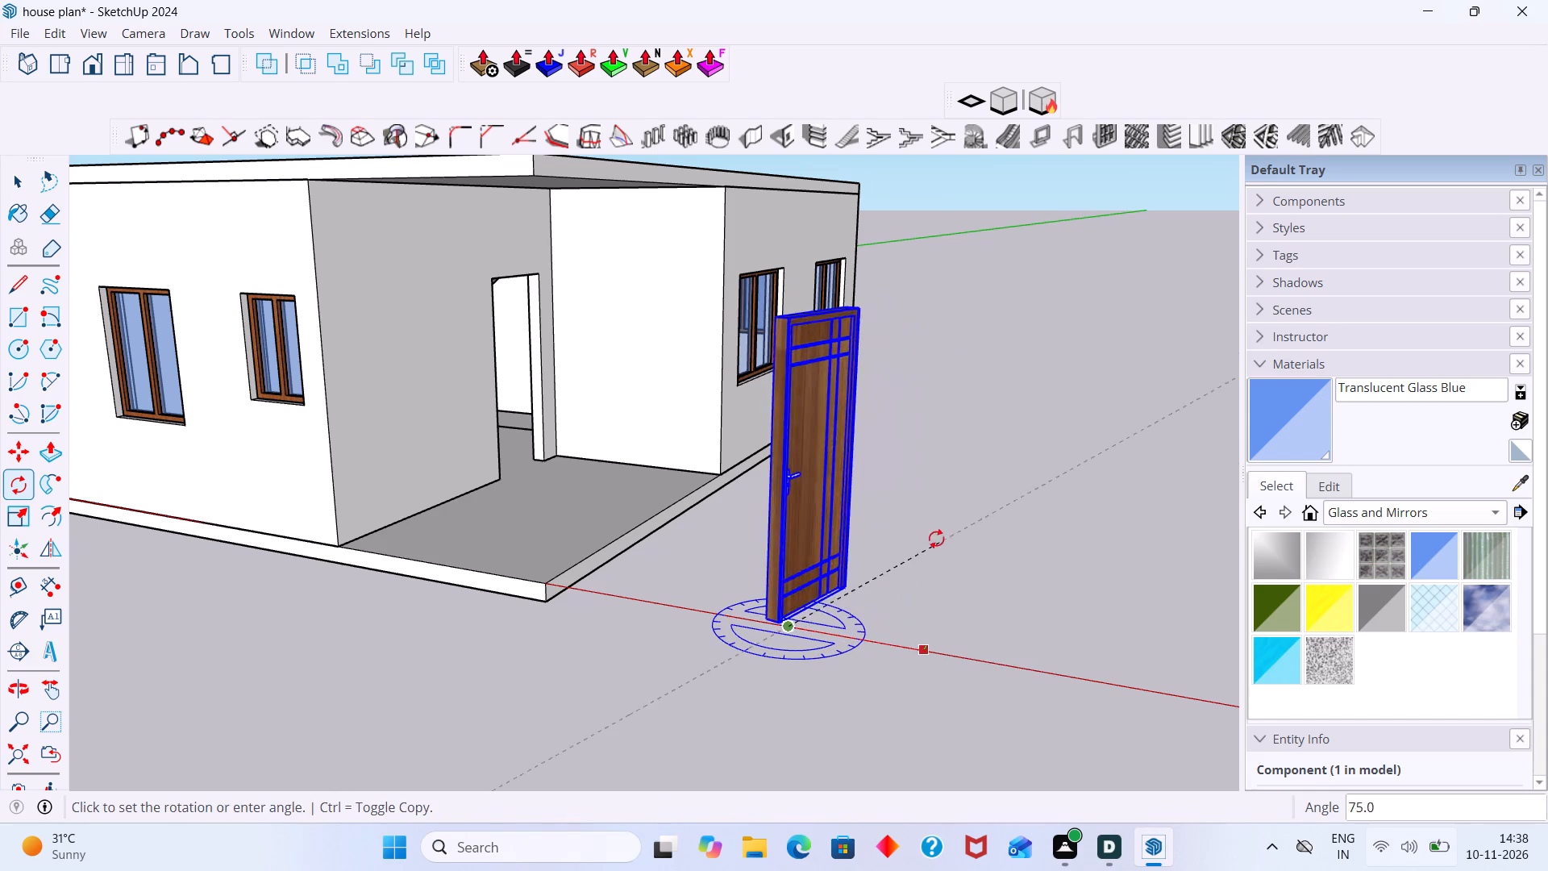
pyautogui.scroll(1, 904, 535)
pyautogui.moveTo(902, 535); pyautogui.dragTo(739, 561, button='middle')
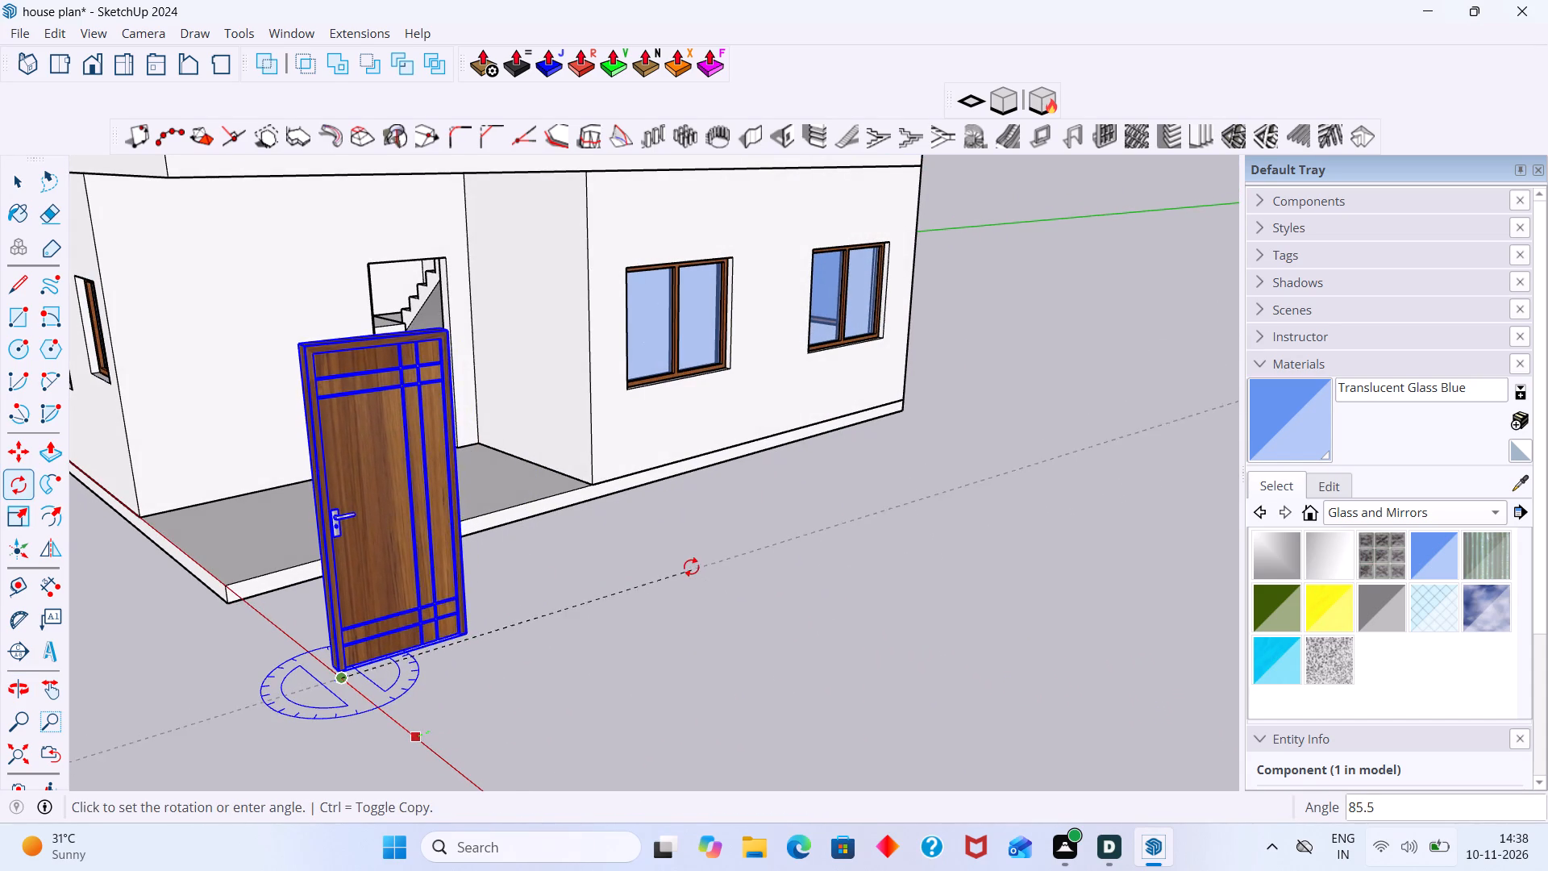
pyautogui.click(691, 560)
pyautogui.moveTo(649, 593); pyautogui.dragTo(402, 599, button='middle')
pyautogui.scroll(-9, 439, 600)
pyautogui.press('space')
# Finish rotating the wooden door outside the porch so that it stands parallel to the porch's back wall.
pyautogui.keyDown('shift'); pyautogui.moveTo(418, 586); pyautogui.dragTo(653, 611, button='middle'); pyautogui.keyUp('shift')
pyautogui.scroll(7, 485, 573)
pyautogui.click(464, 570)
# Move the wooden door by its bottom handle-side edge about 15' 4" into the entrance opening in the porch's back wall.
pyautogui.press('m')
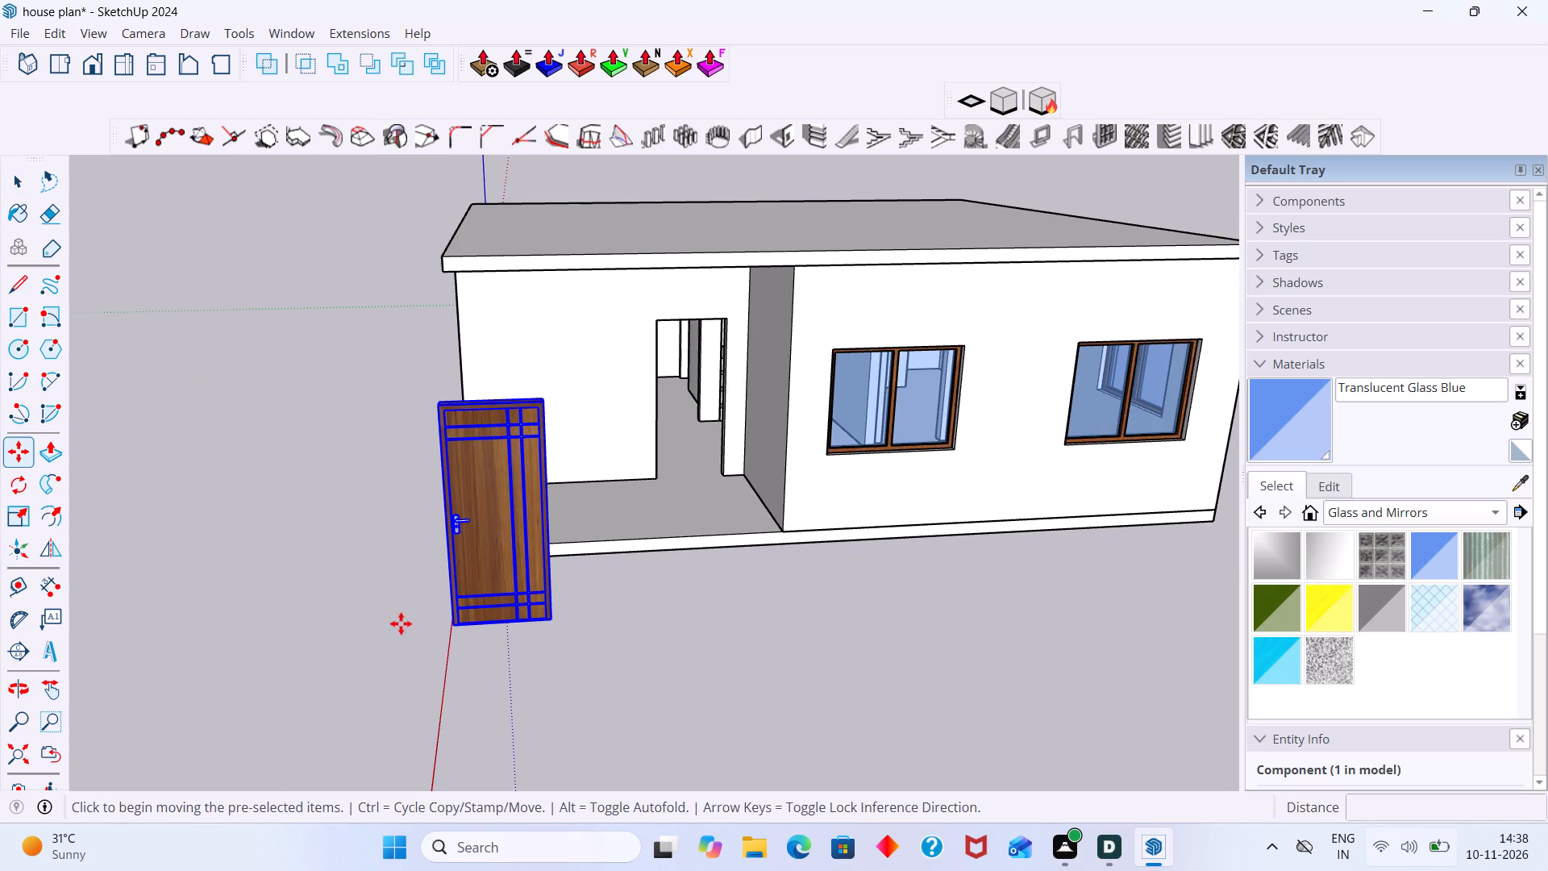
pyautogui.scroll(5, 401, 623)
pyautogui.moveTo(477, 656); pyautogui.dragTo(664, 655, button='middle')
pyautogui.scroll(6, 872, 624)
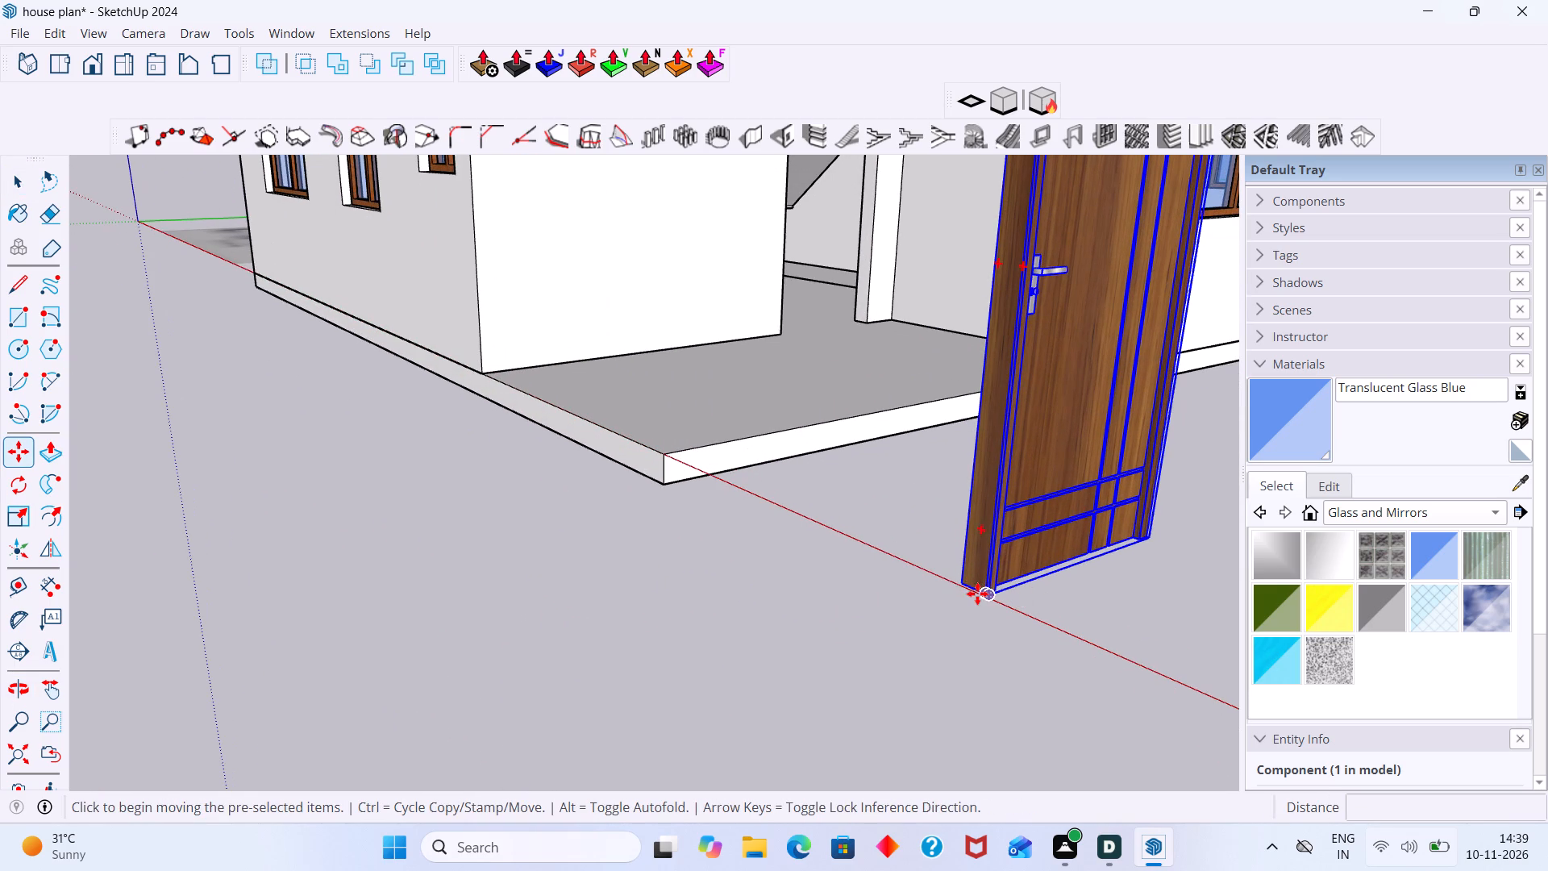
pyautogui.click(973, 590)
pyautogui.scroll(-4, 851, 375)
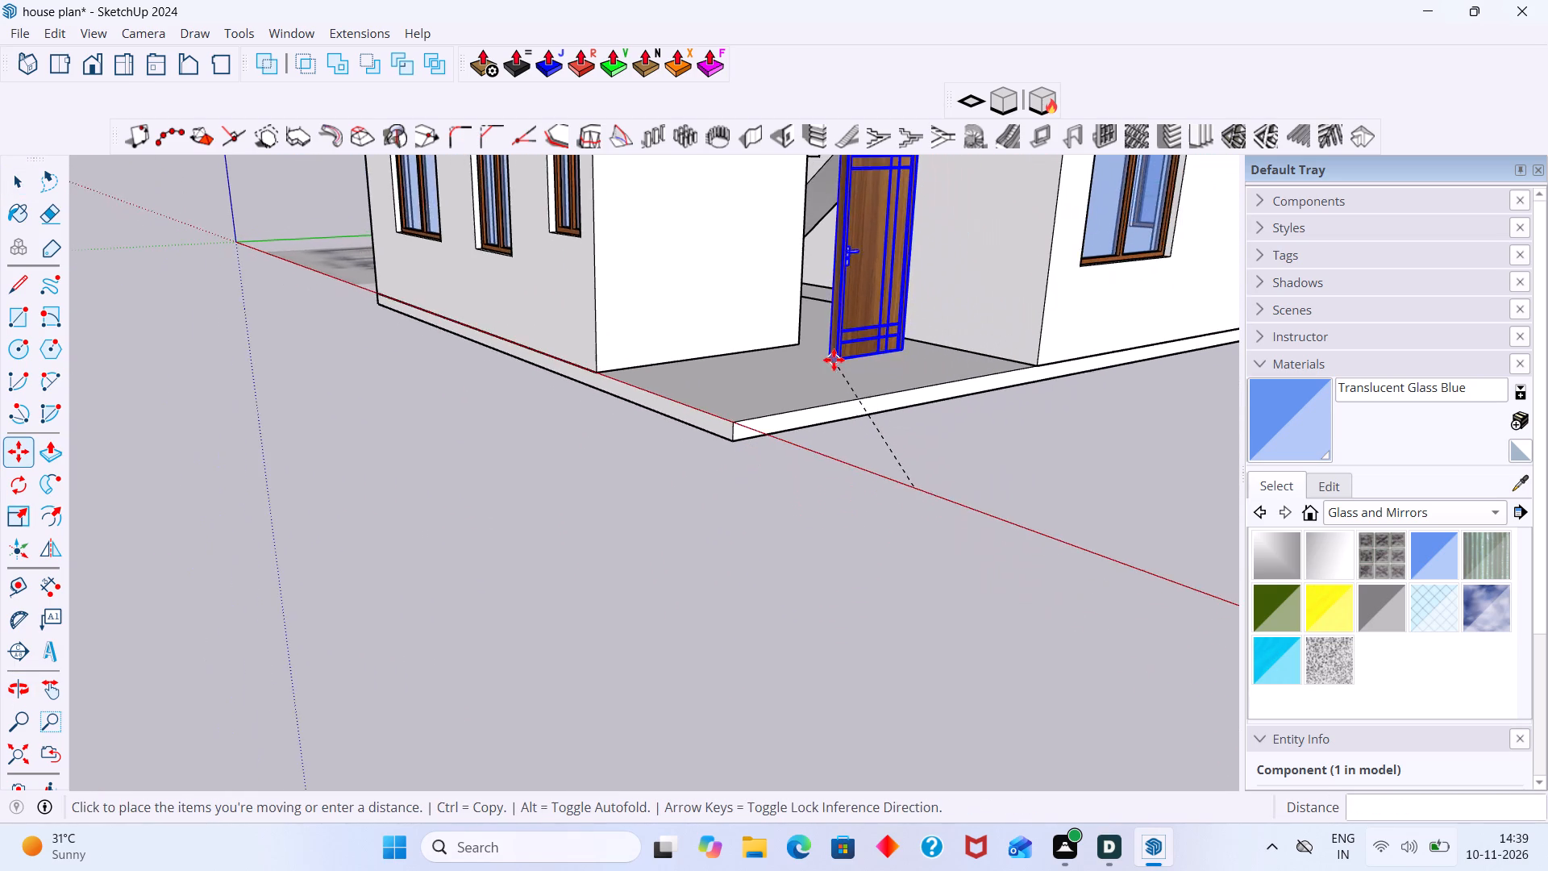
pyautogui.moveTo(834, 359); pyautogui.dragTo(749, 380, button='middle')
pyautogui.scroll(-2, 755, 369)
pyautogui.moveTo(775, 377); pyautogui.dragTo(684, 519, button='middle')
pyautogui.moveTo(680, 512); pyautogui.dragTo(568, 511, button='middle')
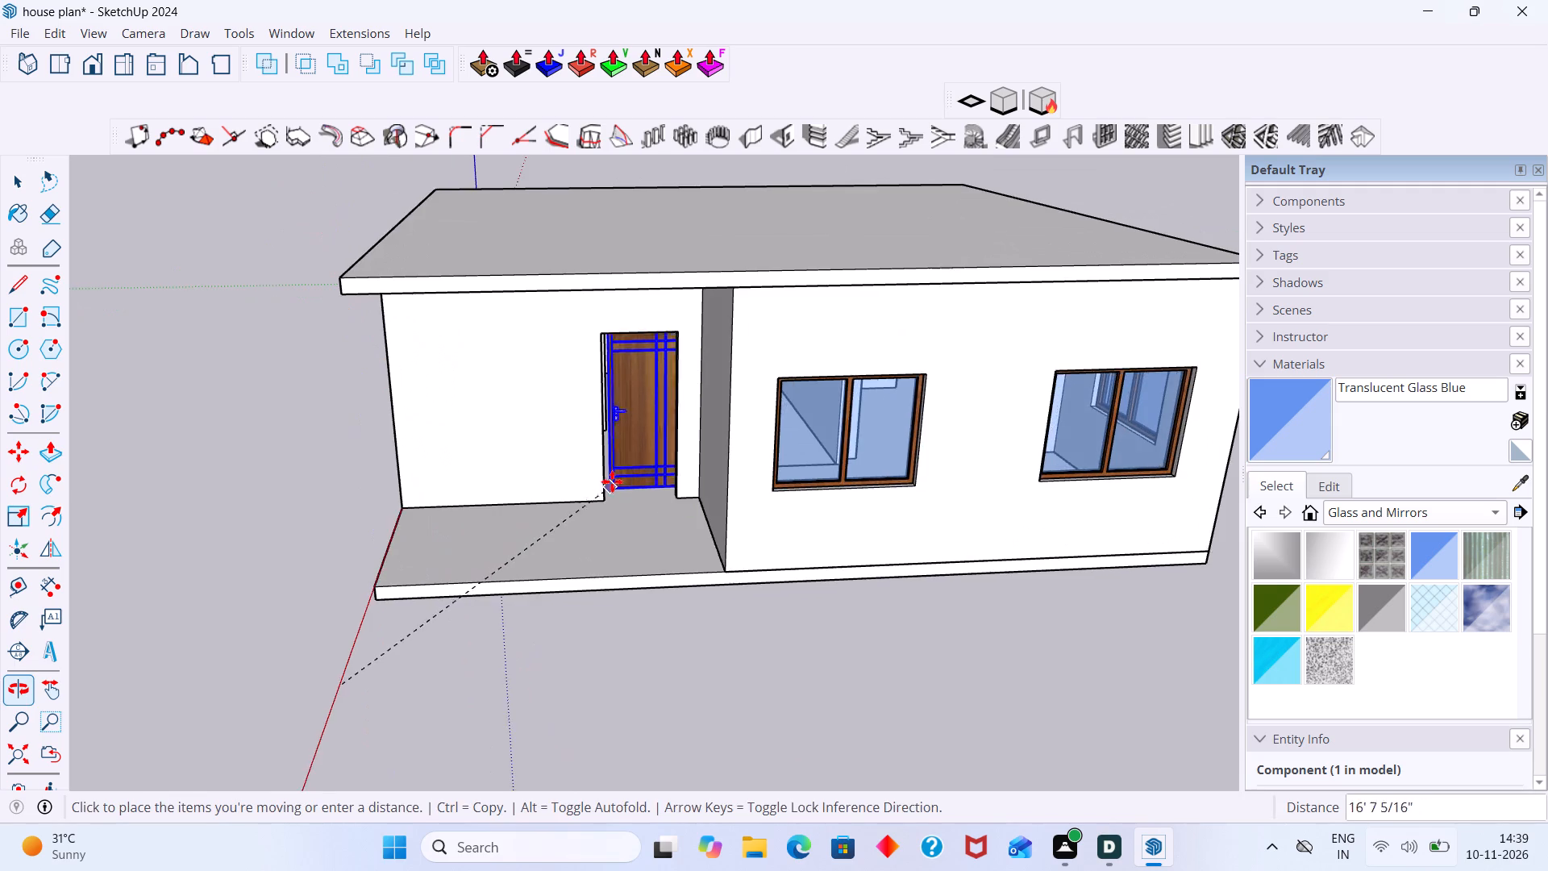
pyautogui.scroll(9, 616, 469)
pyautogui.moveTo(605, 544); pyautogui.dragTo(443, 562, button='middle')
pyautogui.scroll(6, 506, 539)
pyautogui.moveTo(373, 554); pyautogui.dragTo(515, 546, button='middle')
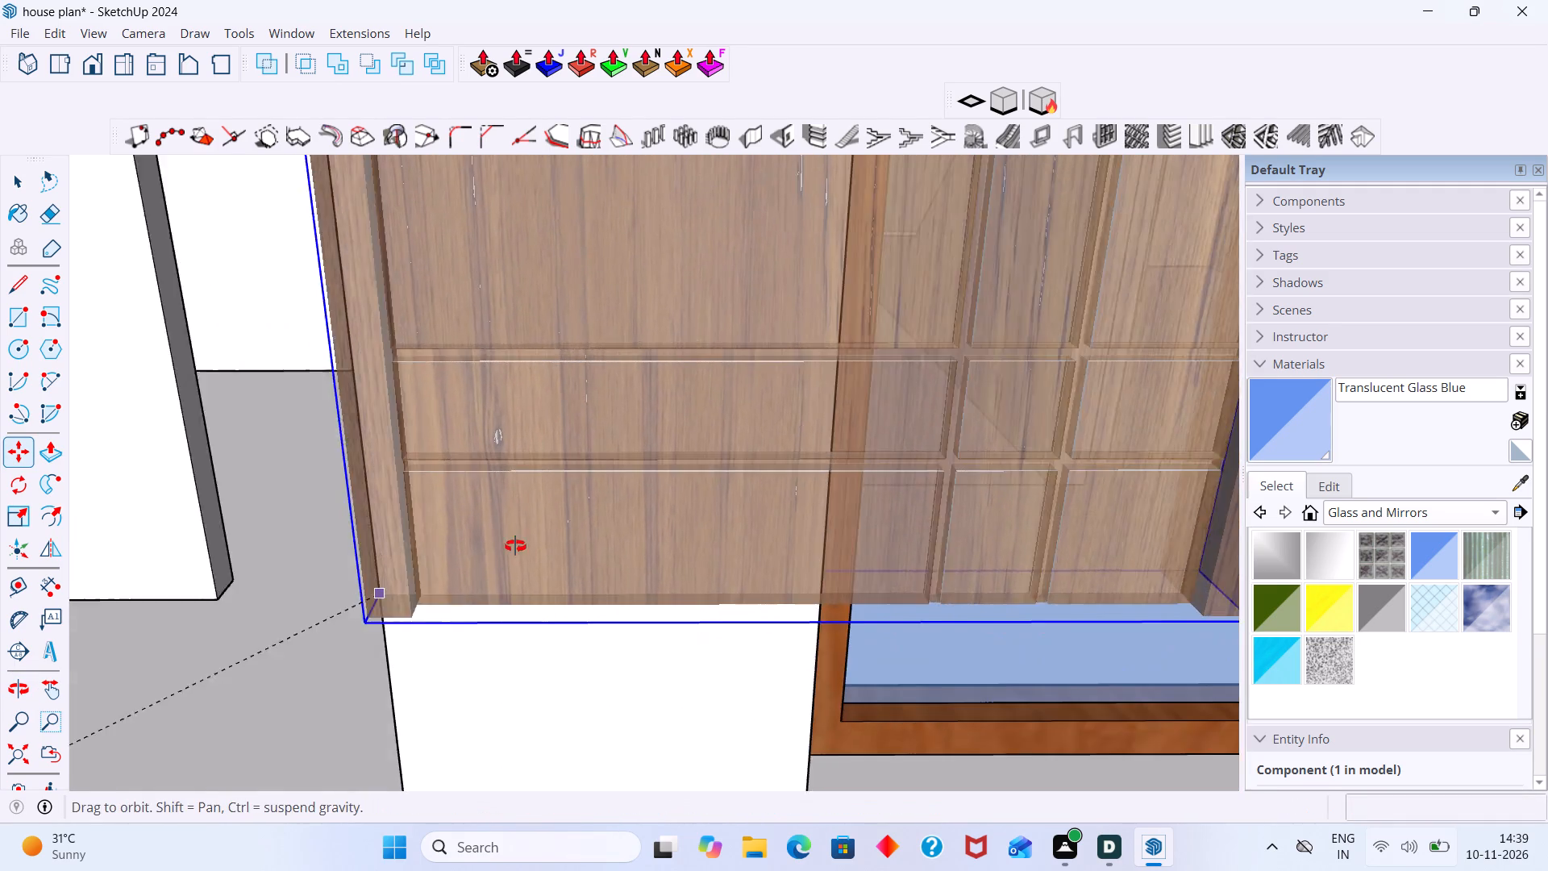
pyautogui.moveTo(515, 546); pyautogui.dragTo(485, 552, button='middle')
pyautogui.scroll(9, 268, 566)
pyautogui.scroll(3, 129, 630)
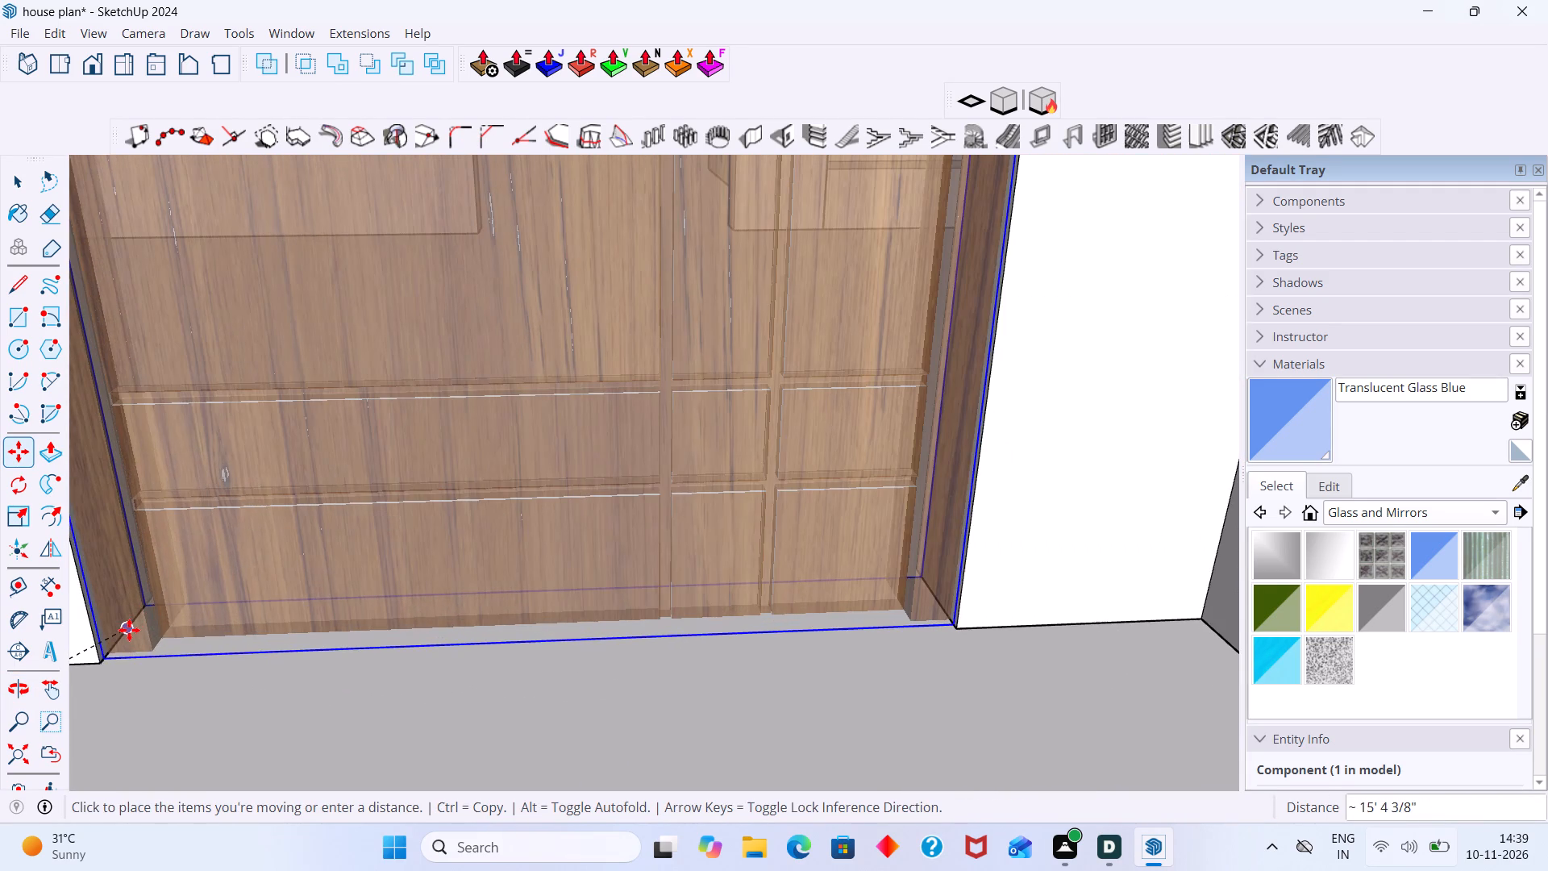
pyautogui.click(127, 630)
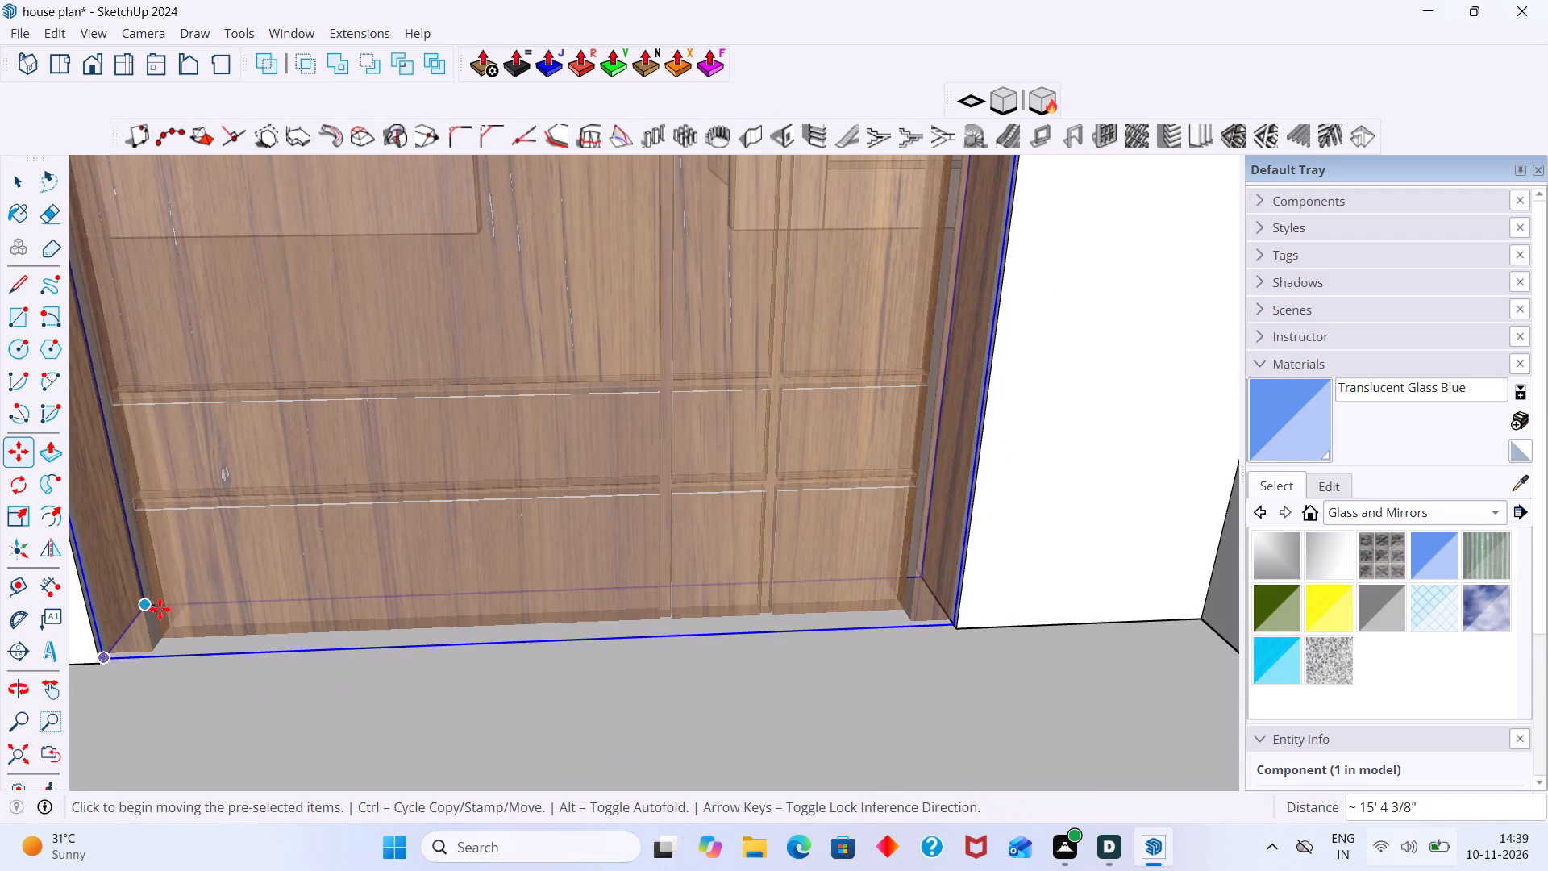
pyautogui.press('space')
pyautogui.scroll(-20, 168, 606)
pyautogui.scroll(-11, 168, 606)
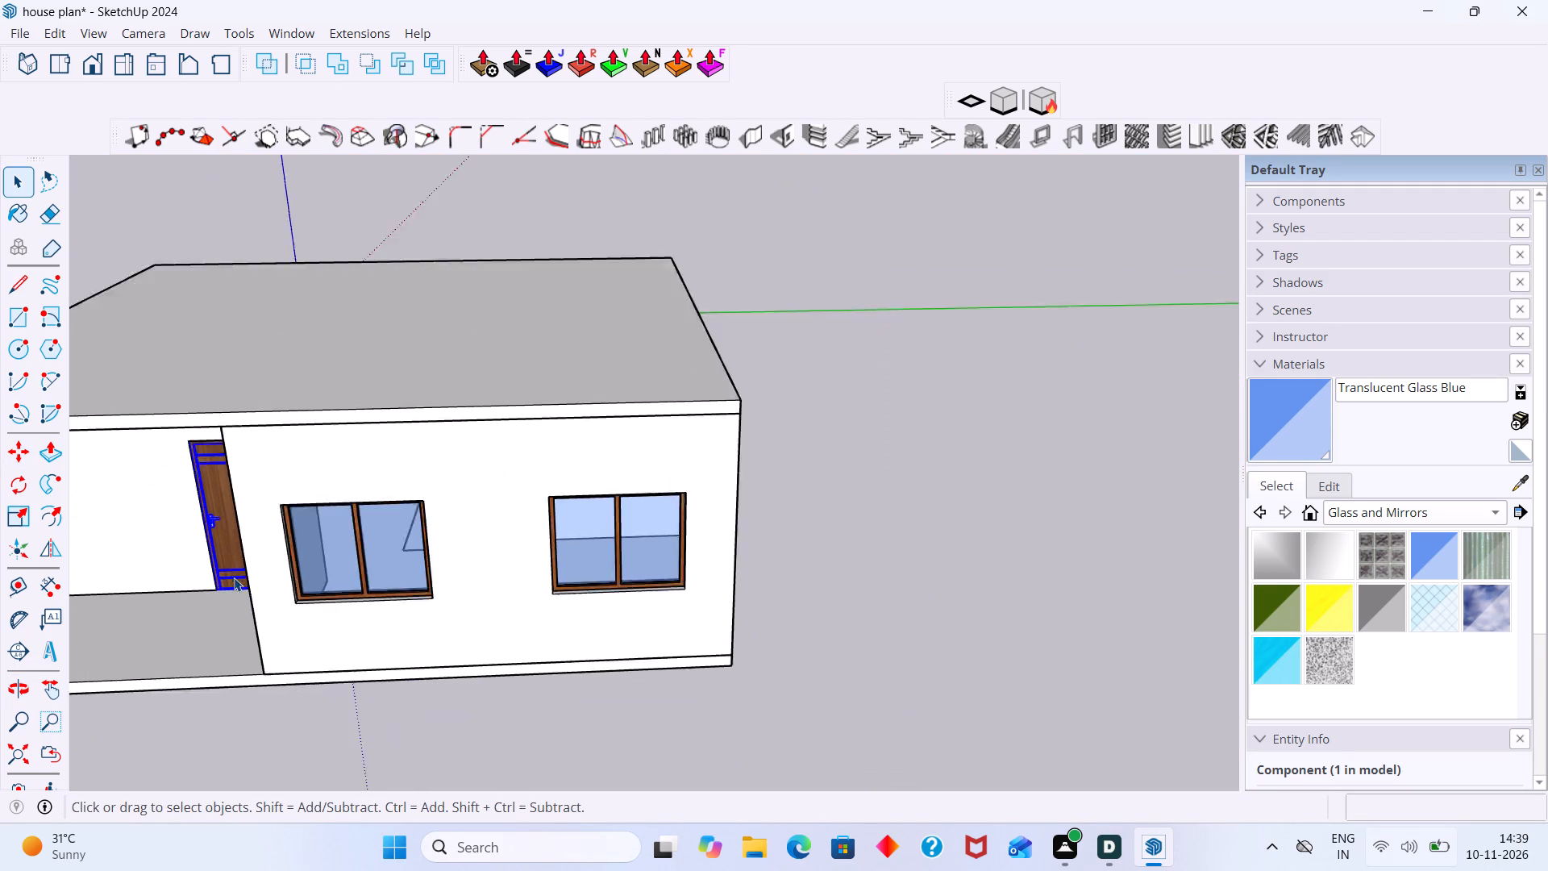
pyautogui.scroll(-4, 234, 577)
pyautogui.click(691, 518)
pyautogui.moveTo(362, 577); pyautogui.dragTo(569, 526, button='middle')
pyautogui.scroll(-3, 560, 529)
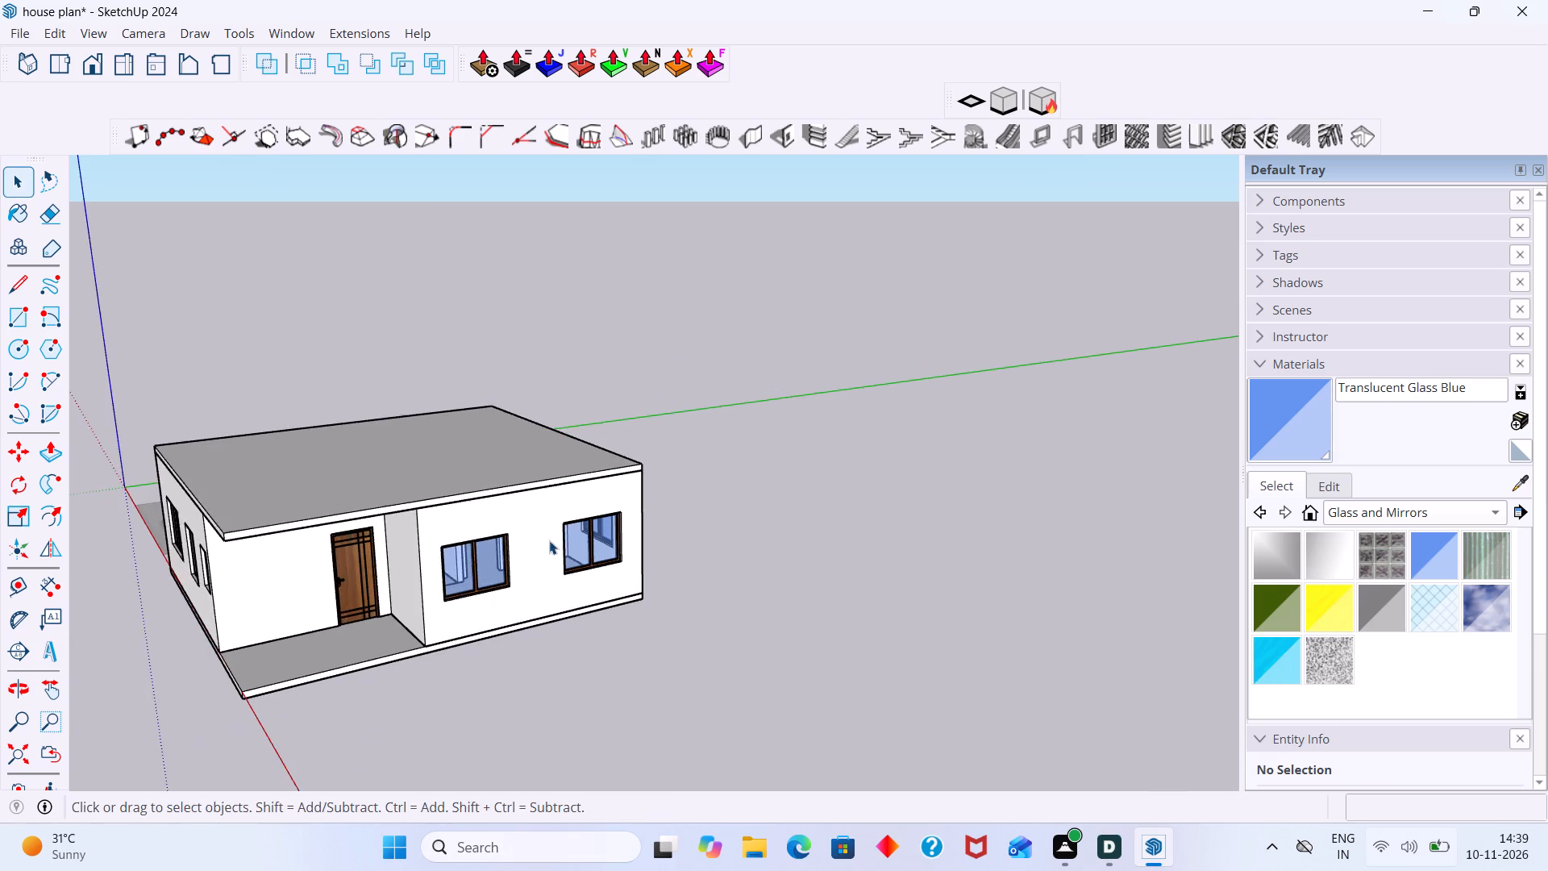
# Hide the roof slab group to expose the interior rooms.
pyautogui.keyDown('shift'); pyautogui.moveTo(550, 540); pyautogui.dragTo(693, 495, button='middle'); pyautogui.keyUp('shift')
pyautogui.scroll(9, 575, 513)
pyautogui.click(479, 330)
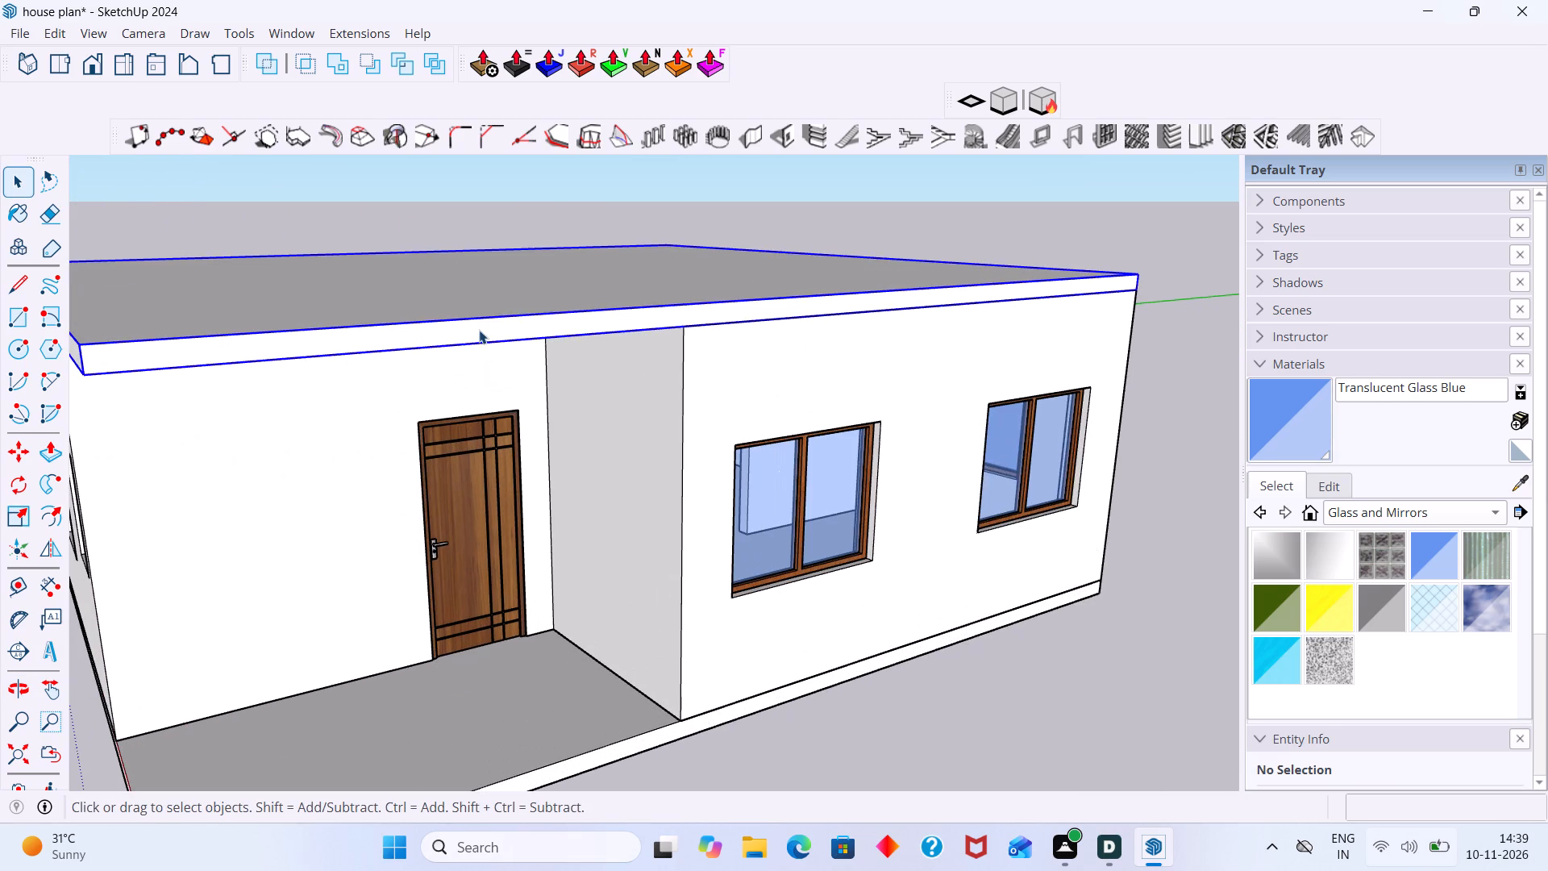
pyautogui.rightClick(479, 330)
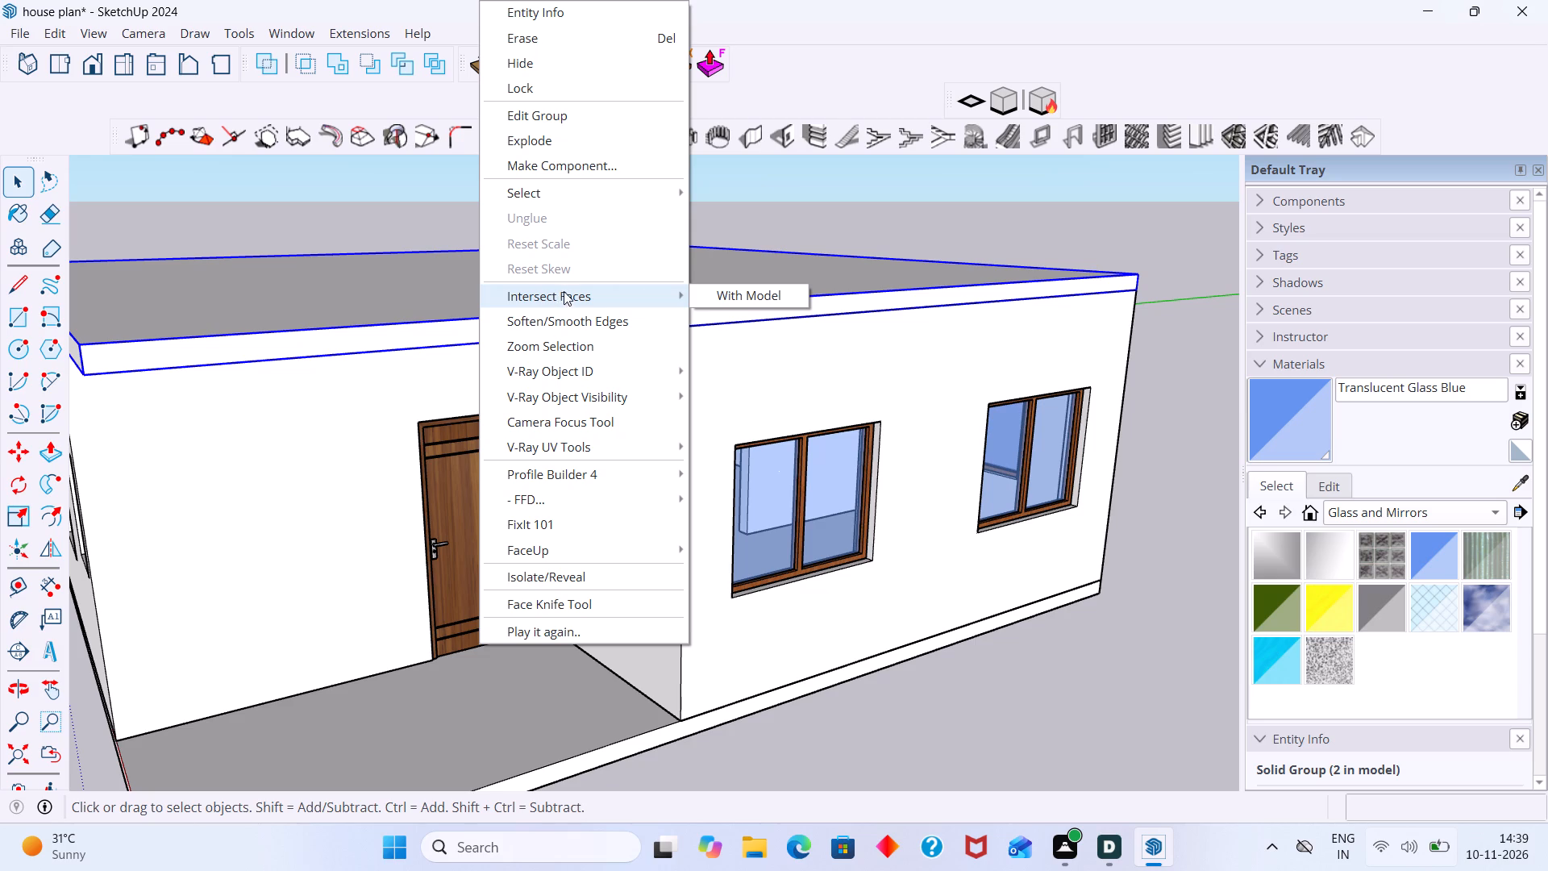
pyautogui.click(982, 212)
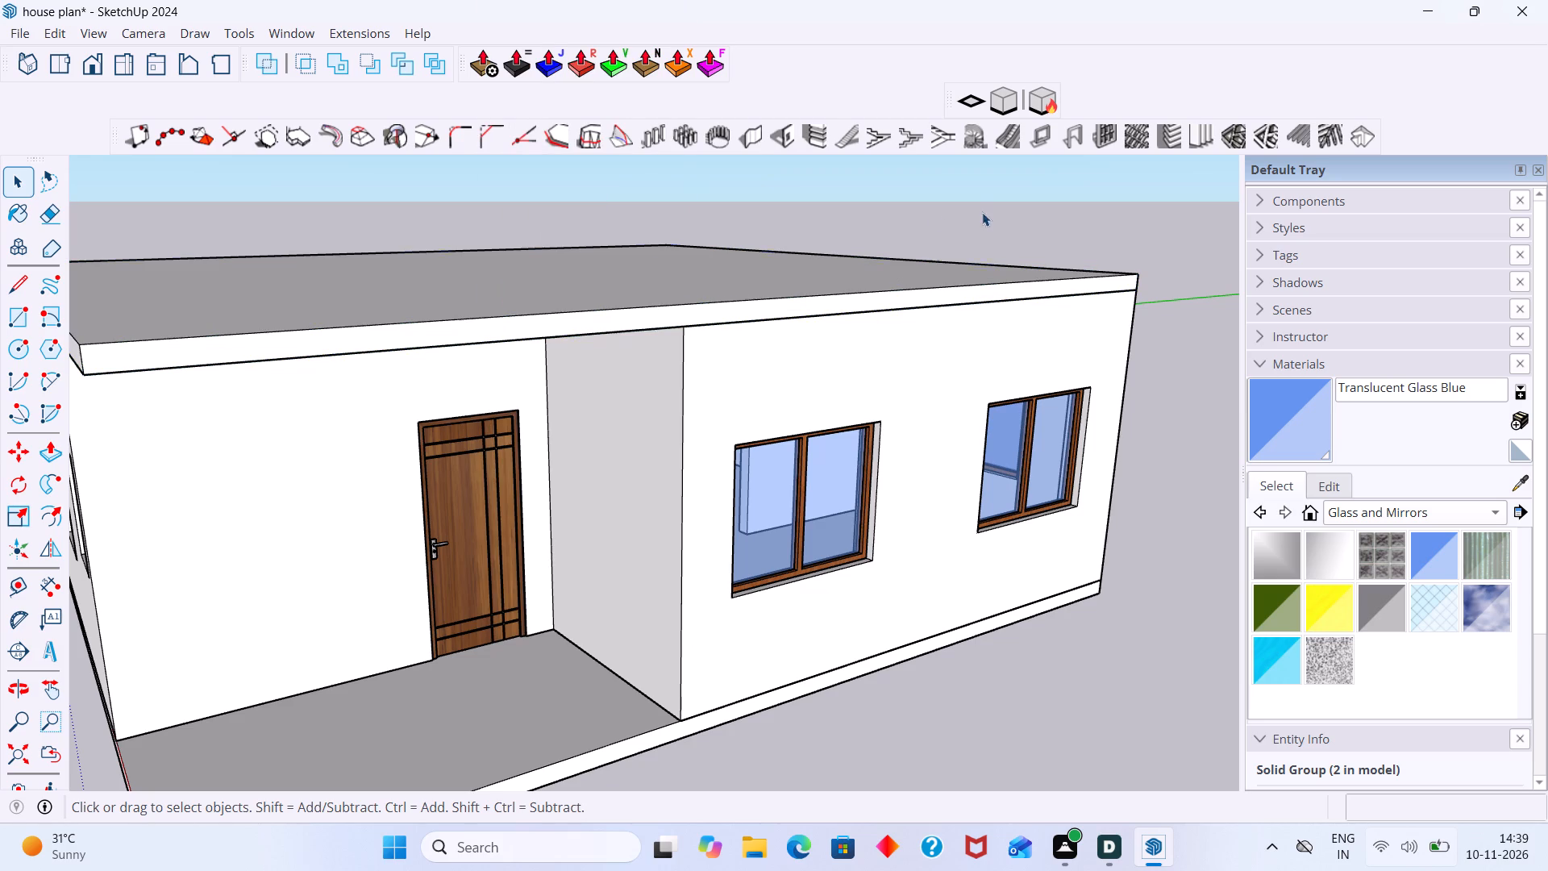
pyautogui.click(590, 330)
pyautogui.rightClick(589, 310)
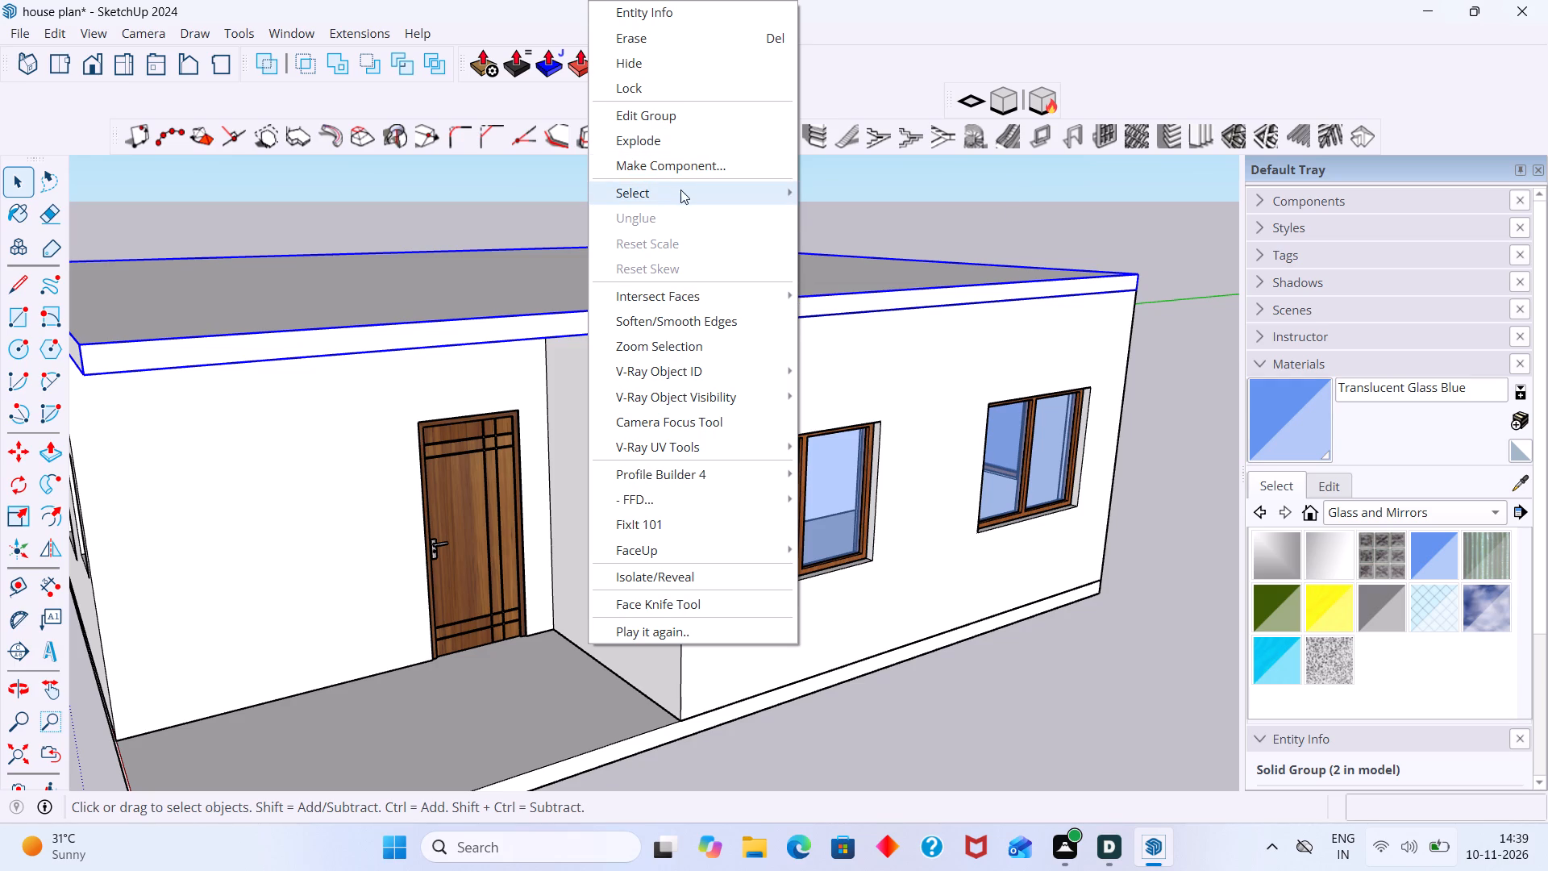
pyautogui.click(628, 66)
# Copy the entrance door about 7' inward and place the copy on the floor in front of the doorway beside the staircase.
pyautogui.moveTo(570, 251); pyautogui.dragTo(515, 450, button='middle')
pyautogui.scroll(3, 434, 603)
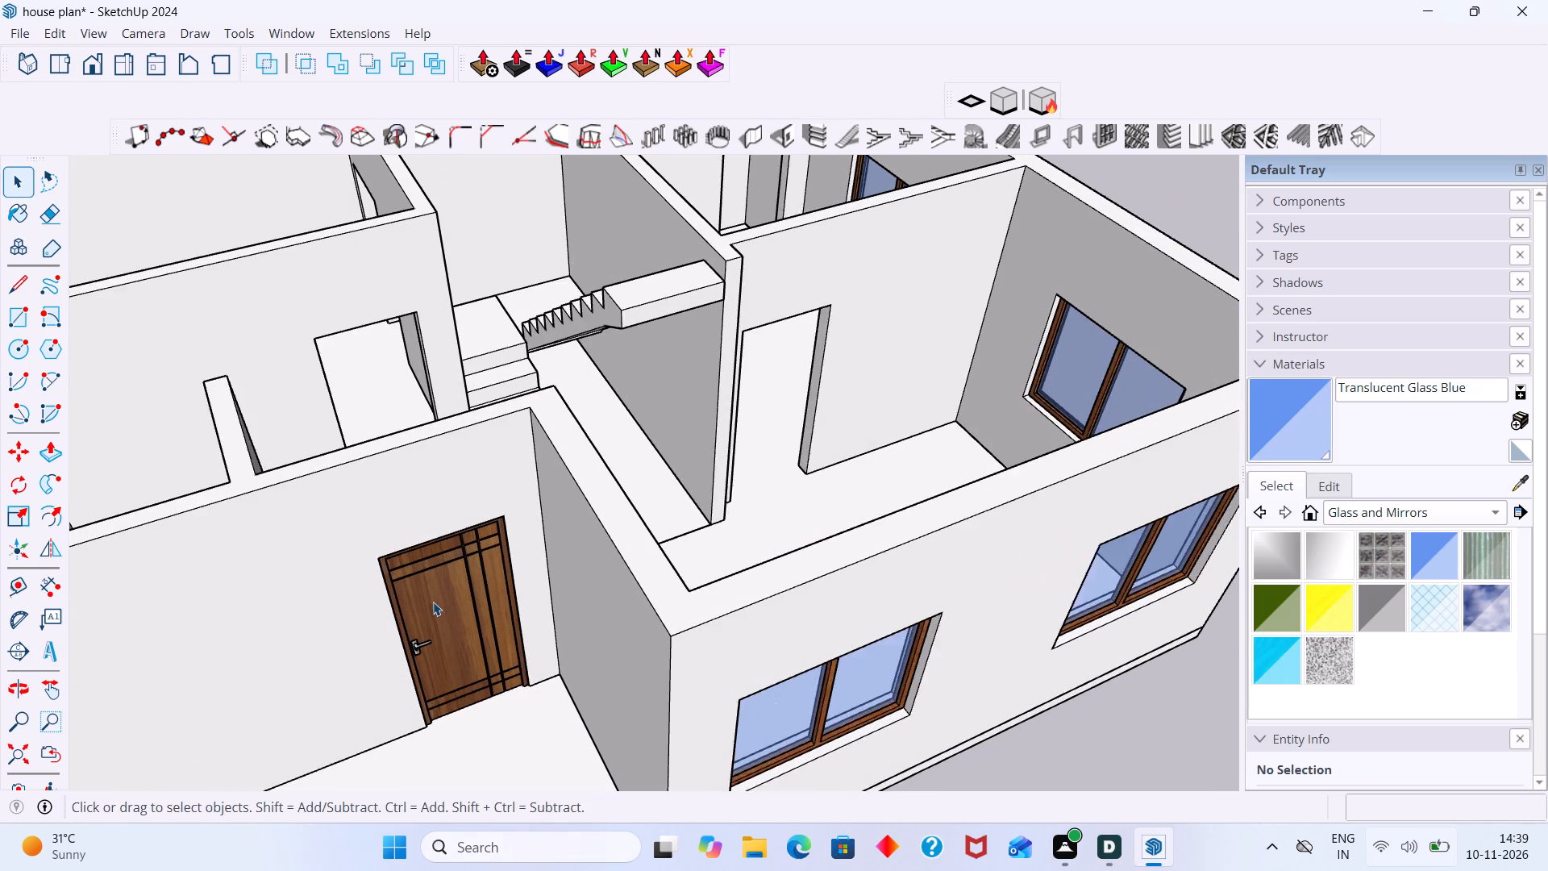
pyautogui.click(427, 601)
pyautogui.press('m')
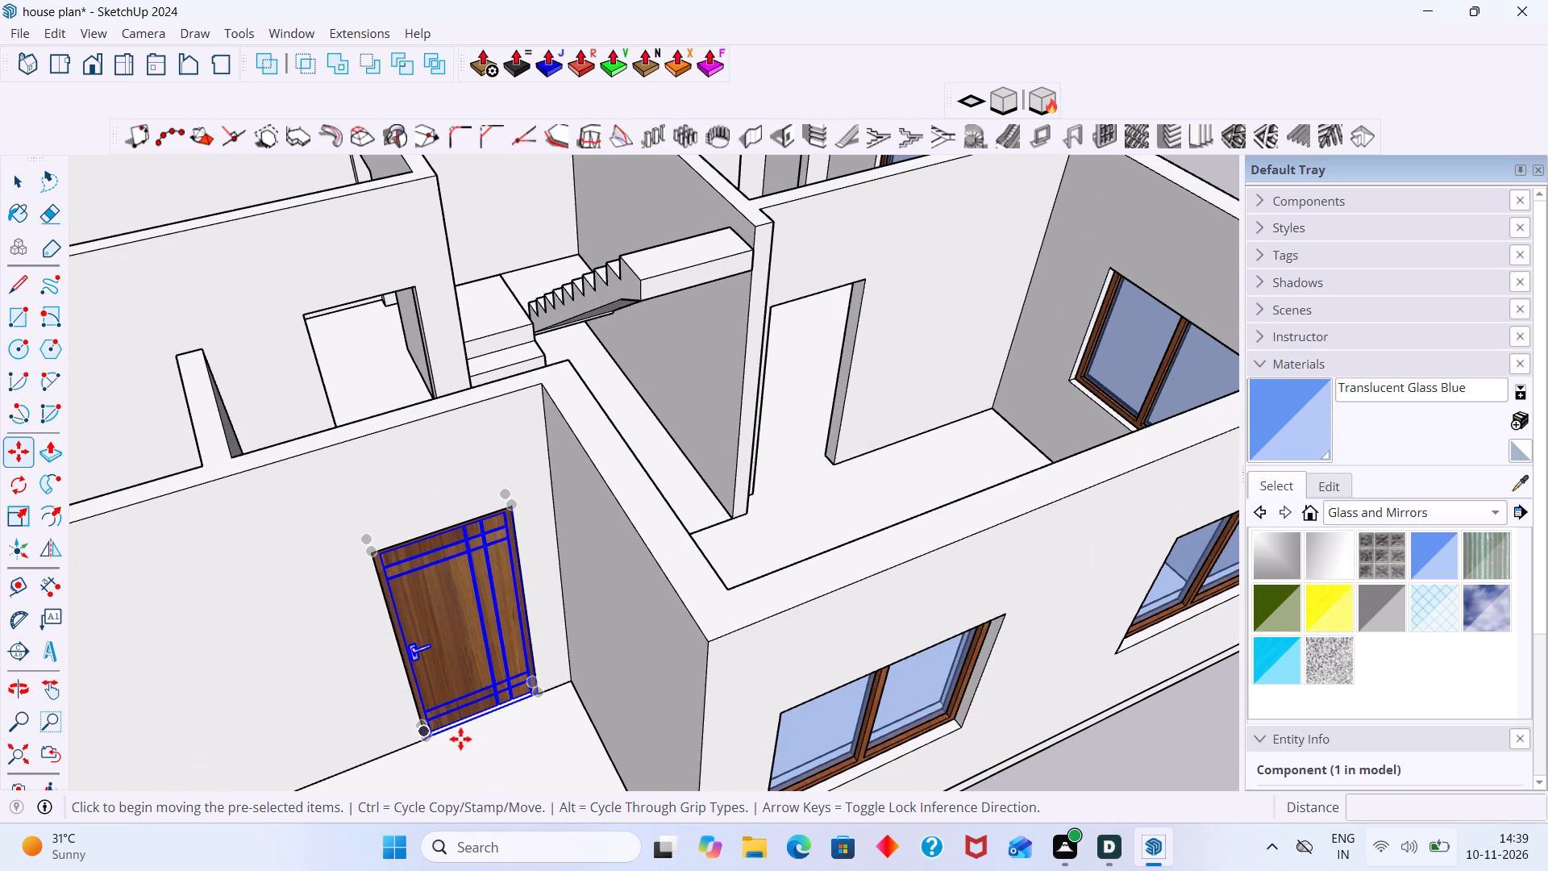
pyautogui.scroll(19, 460, 739)
pyautogui.moveTo(434, 706); pyautogui.dragTo(355, 676, button='middle')
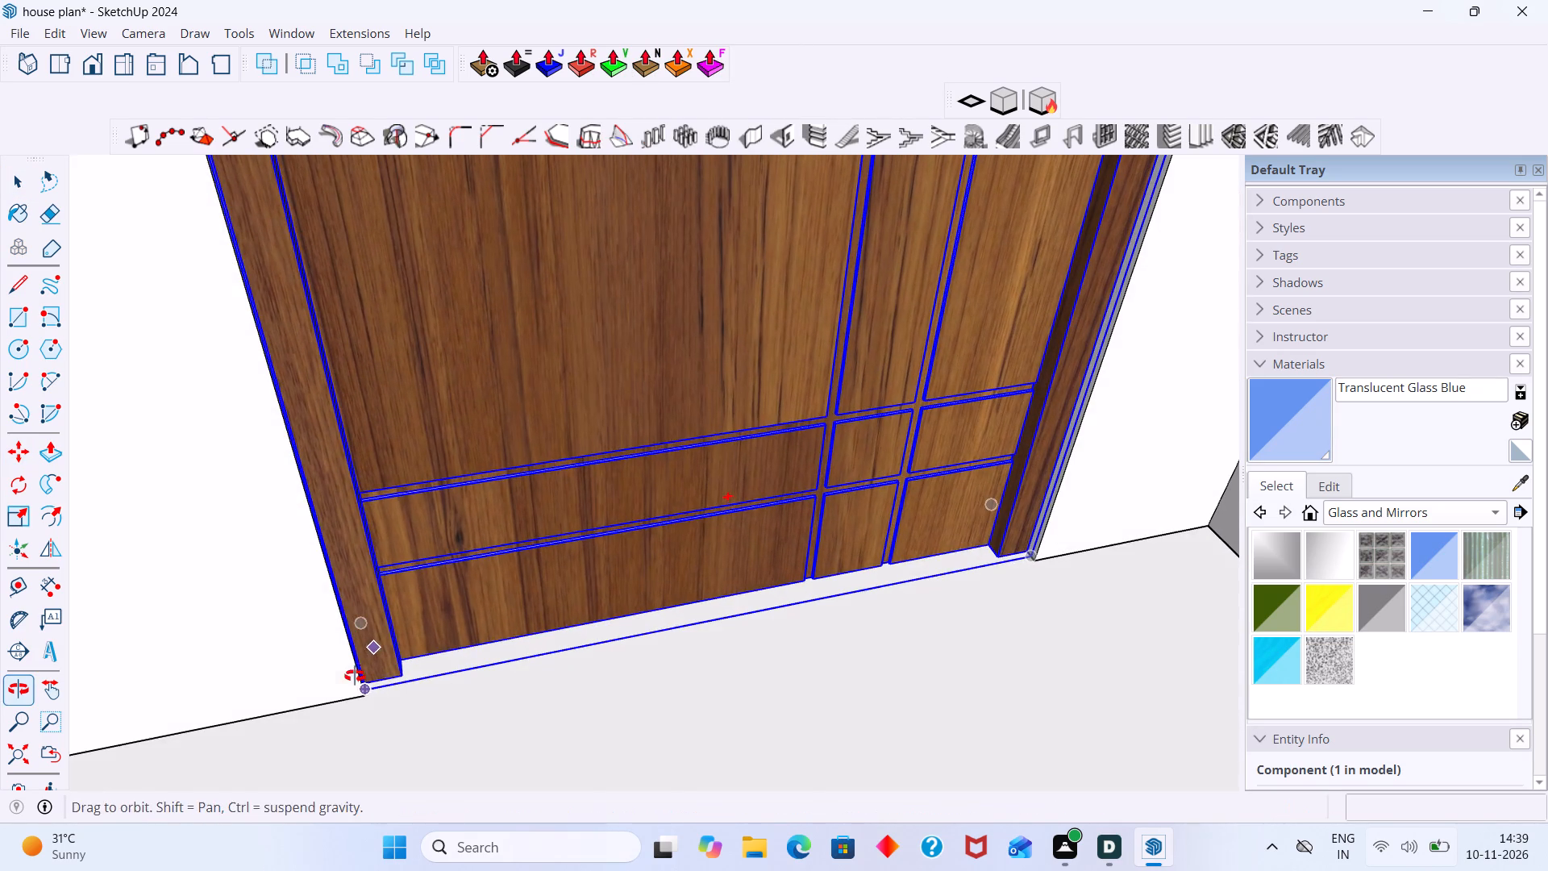
pyautogui.moveTo(355, 676); pyautogui.dragTo(354, 676, button='middle')
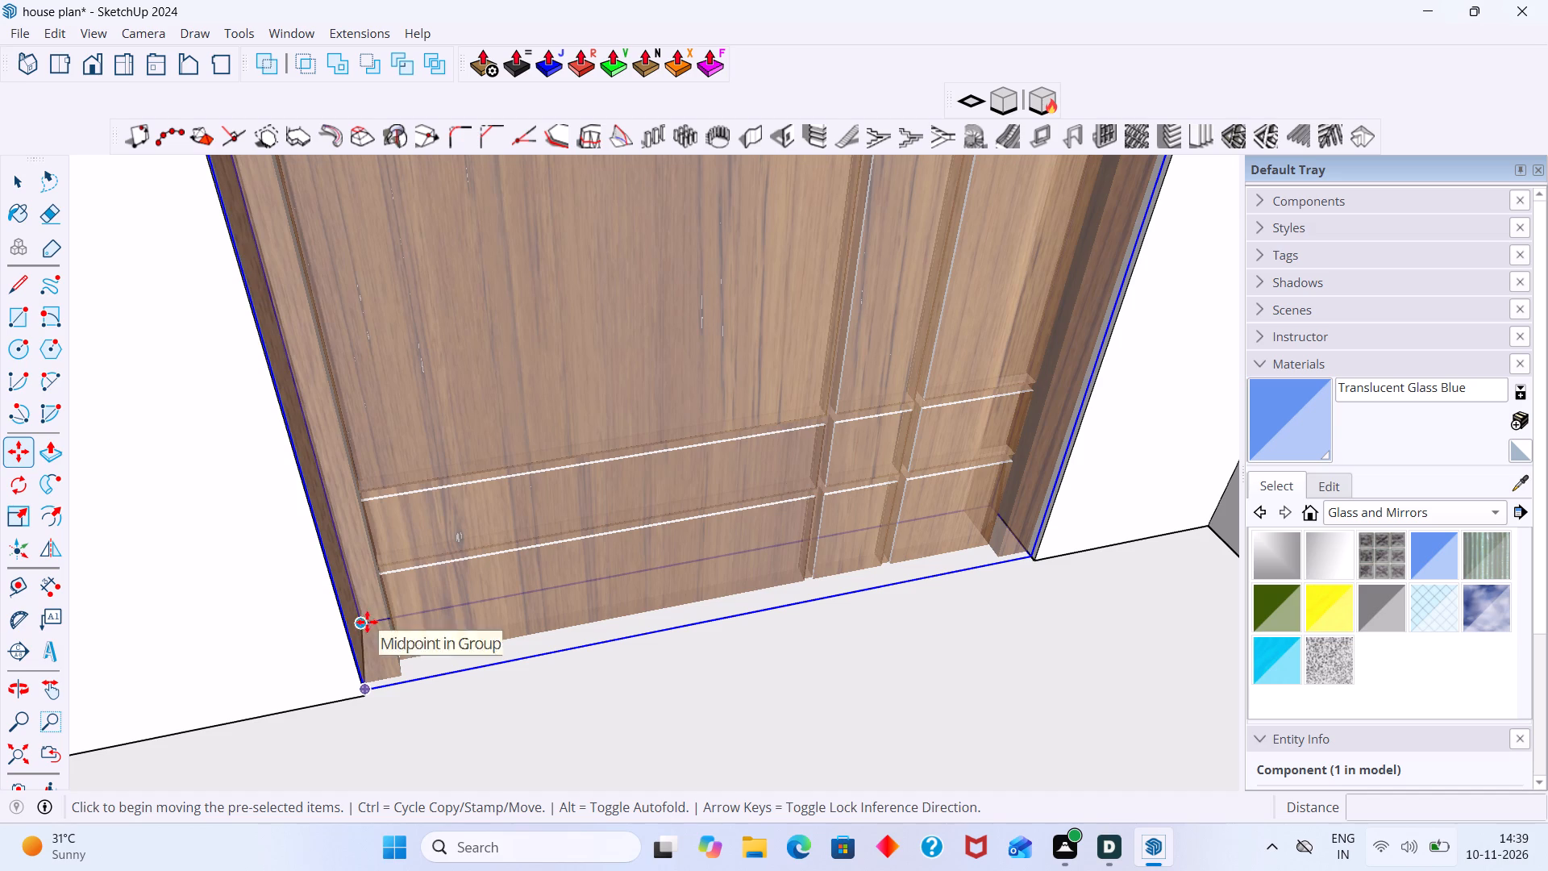
pyautogui.click(364, 649)
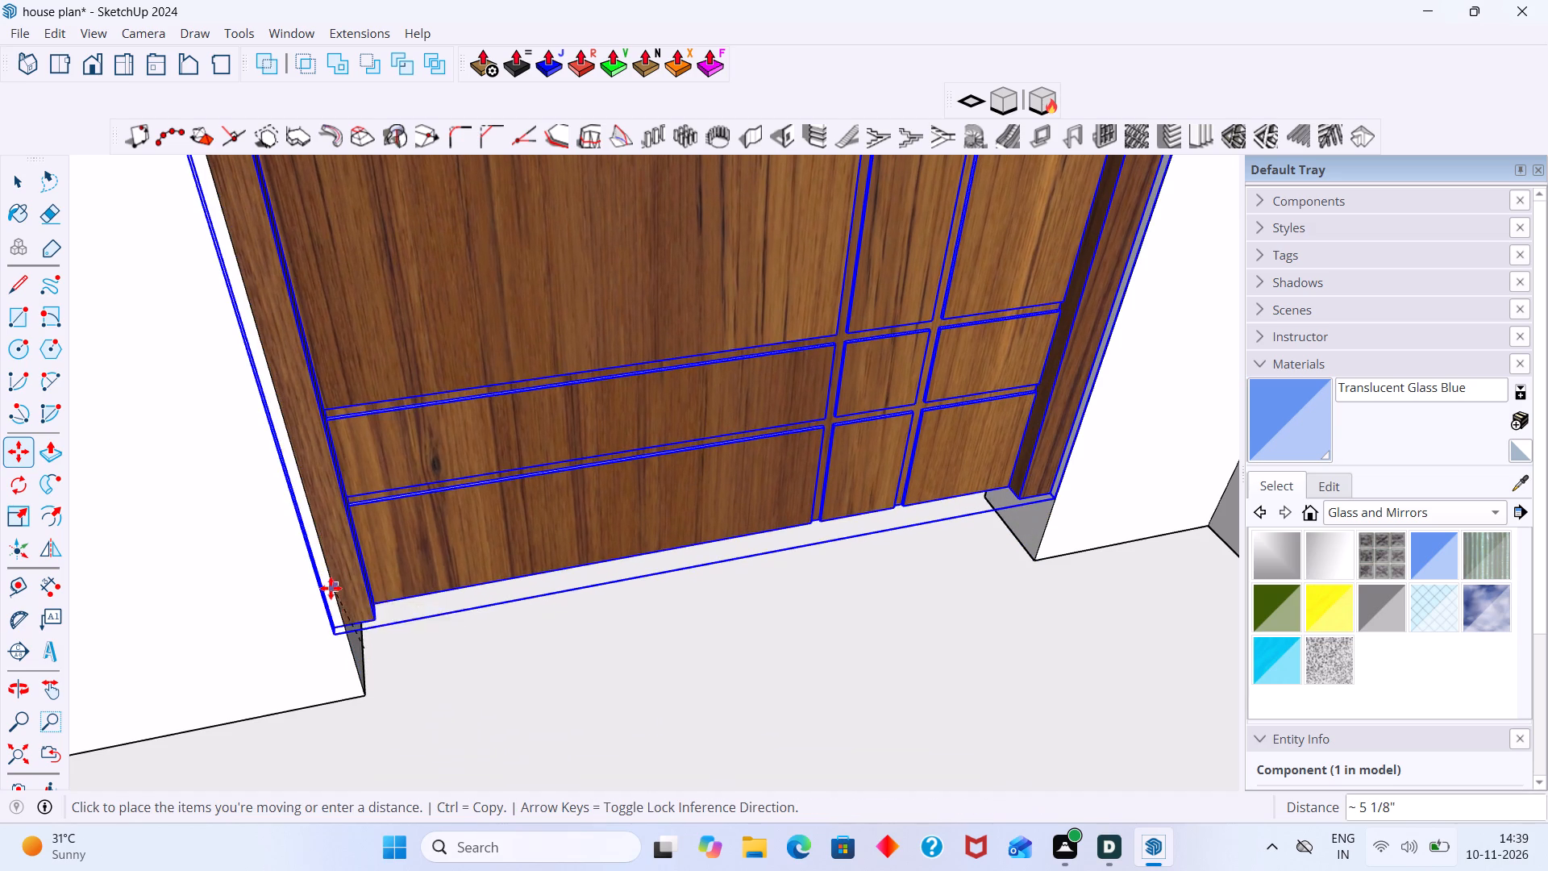
pyautogui.scroll(-3, 354, 510)
pyautogui.moveTo(353, 475); pyautogui.dragTo(552, 712, button='middle')
pyautogui.scroll(-3, 480, 457)
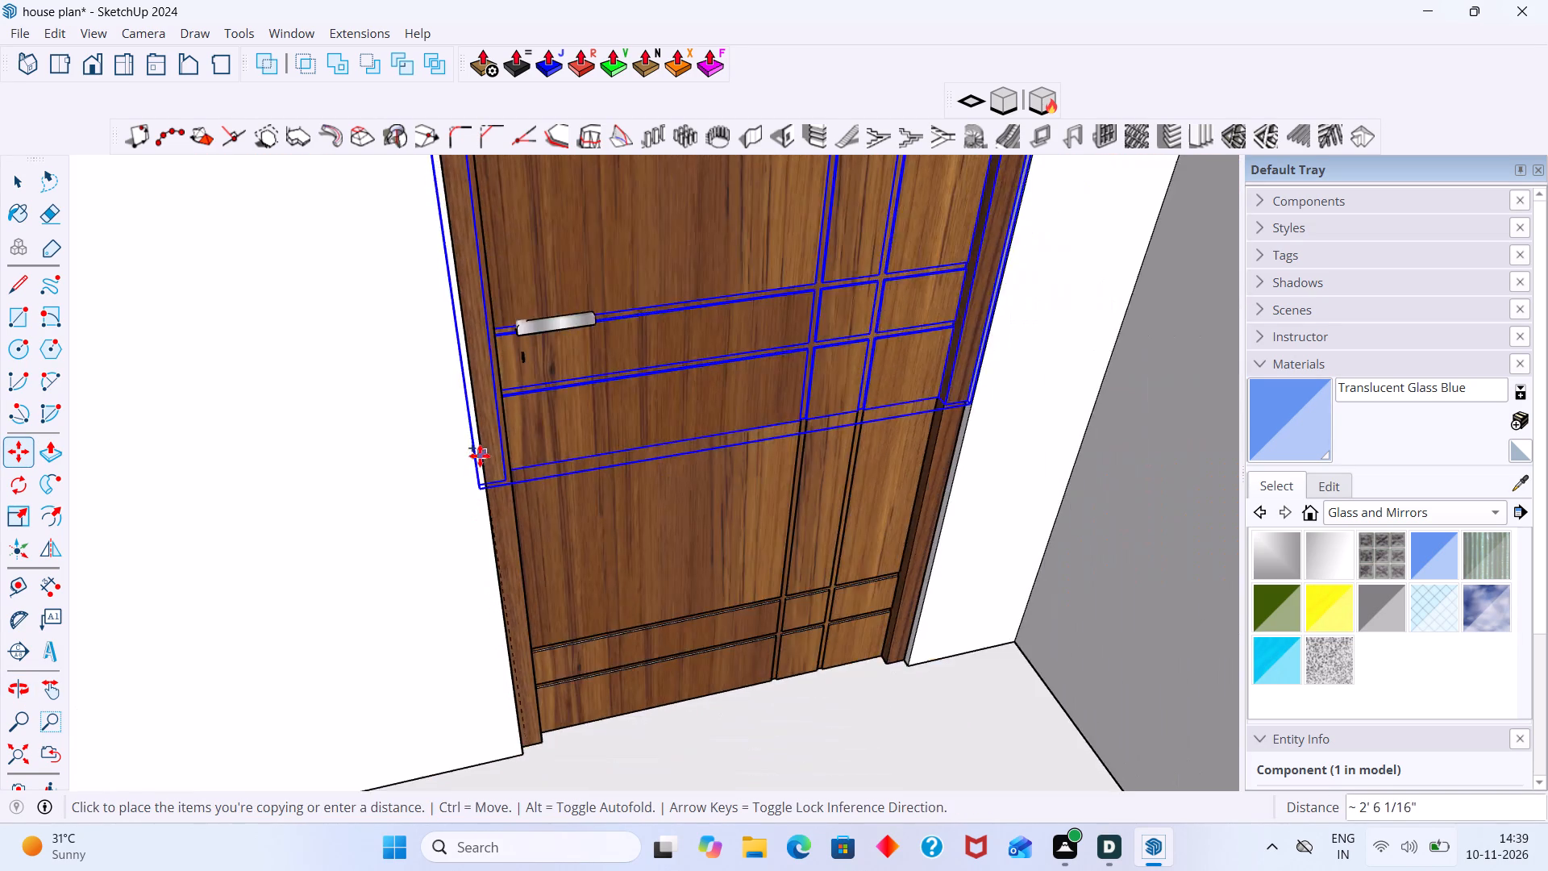
pyautogui.scroll(-20, 480, 456)
pyautogui.scroll(-6, 480, 456)
pyautogui.moveTo(497, 392); pyautogui.dragTo(551, 509, button='middle')
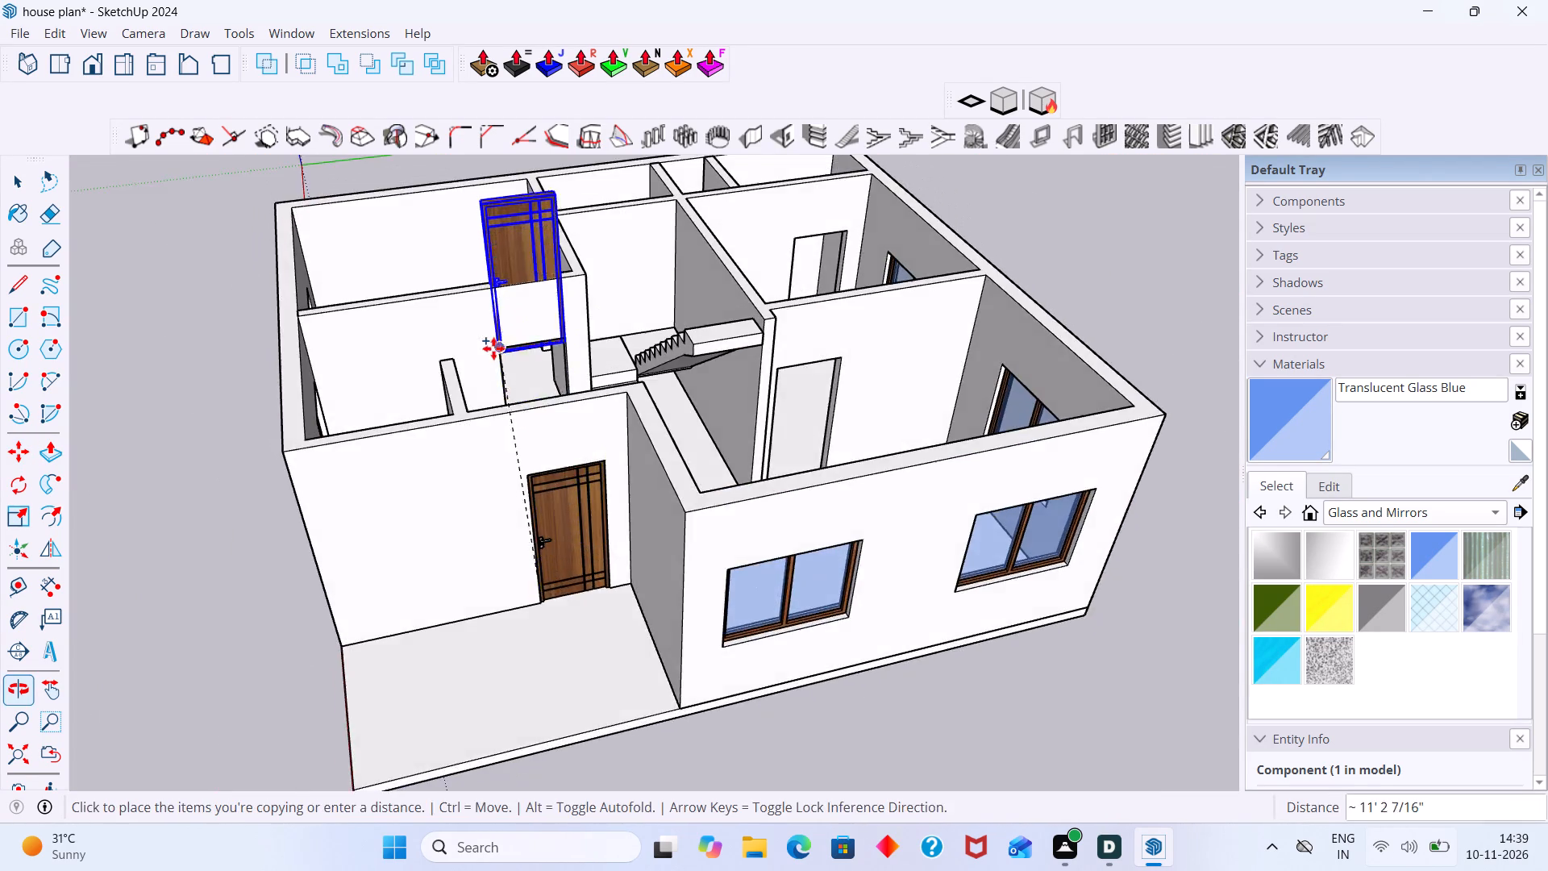
pyautogui.scroll(4, 493, 348)
pyautogui.moveTo(504, 368); pyautogui.dragTo(550, 521, button='middle')
pyautogui.scroll(9, 553, 515)
pyautogui.moveTo(535, 539); pyautogui.dragTo(490, 538, button='middle')
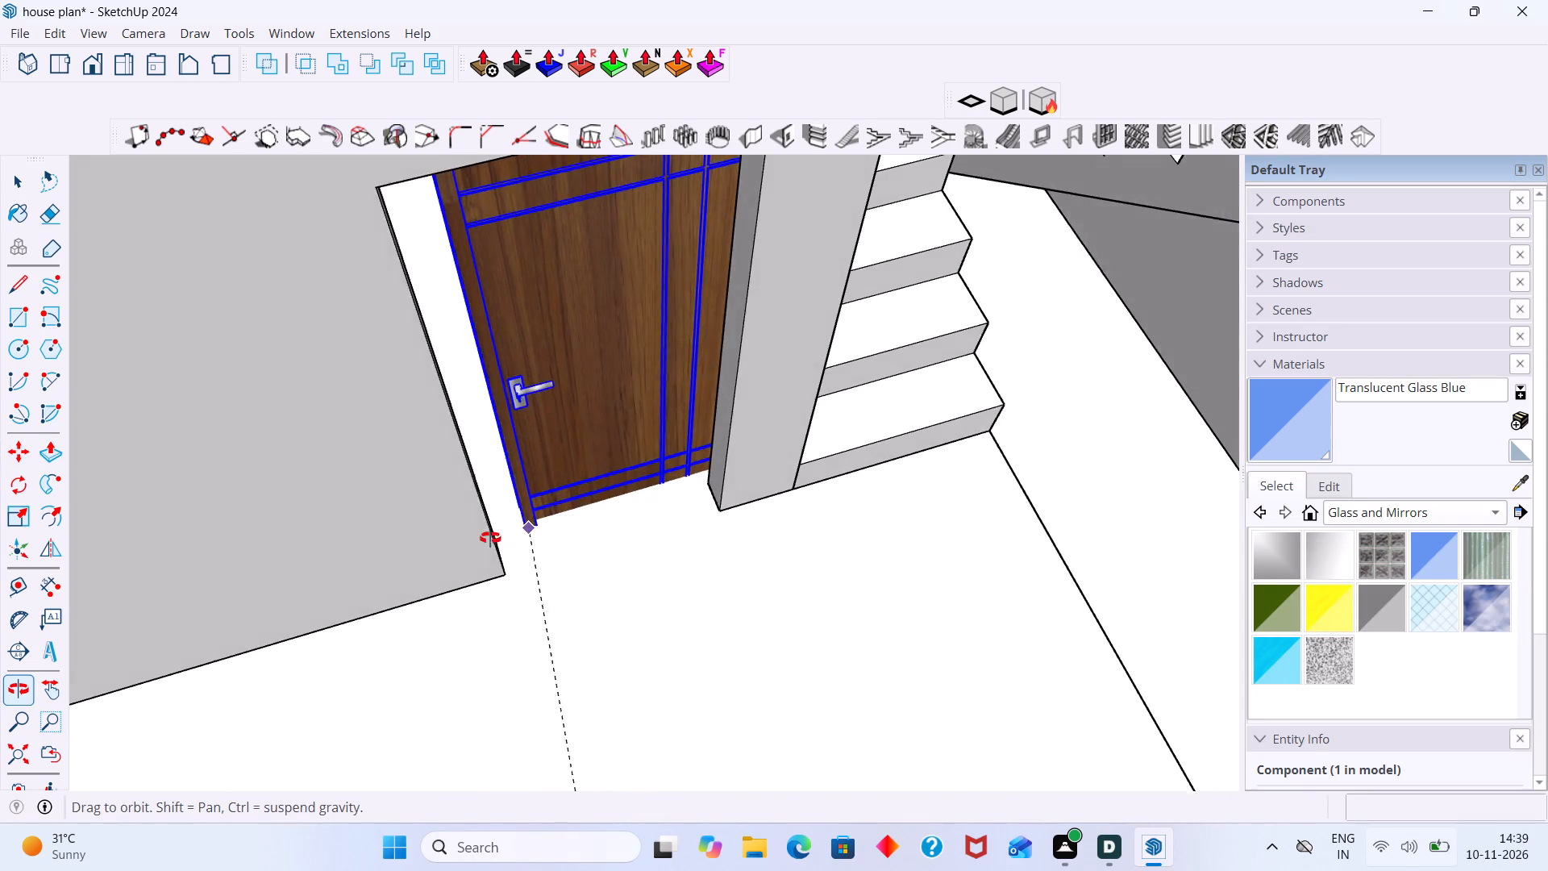
pyautogui.moveTo(490, 538); pyautogui.dragTo(488, 536, button='middle')
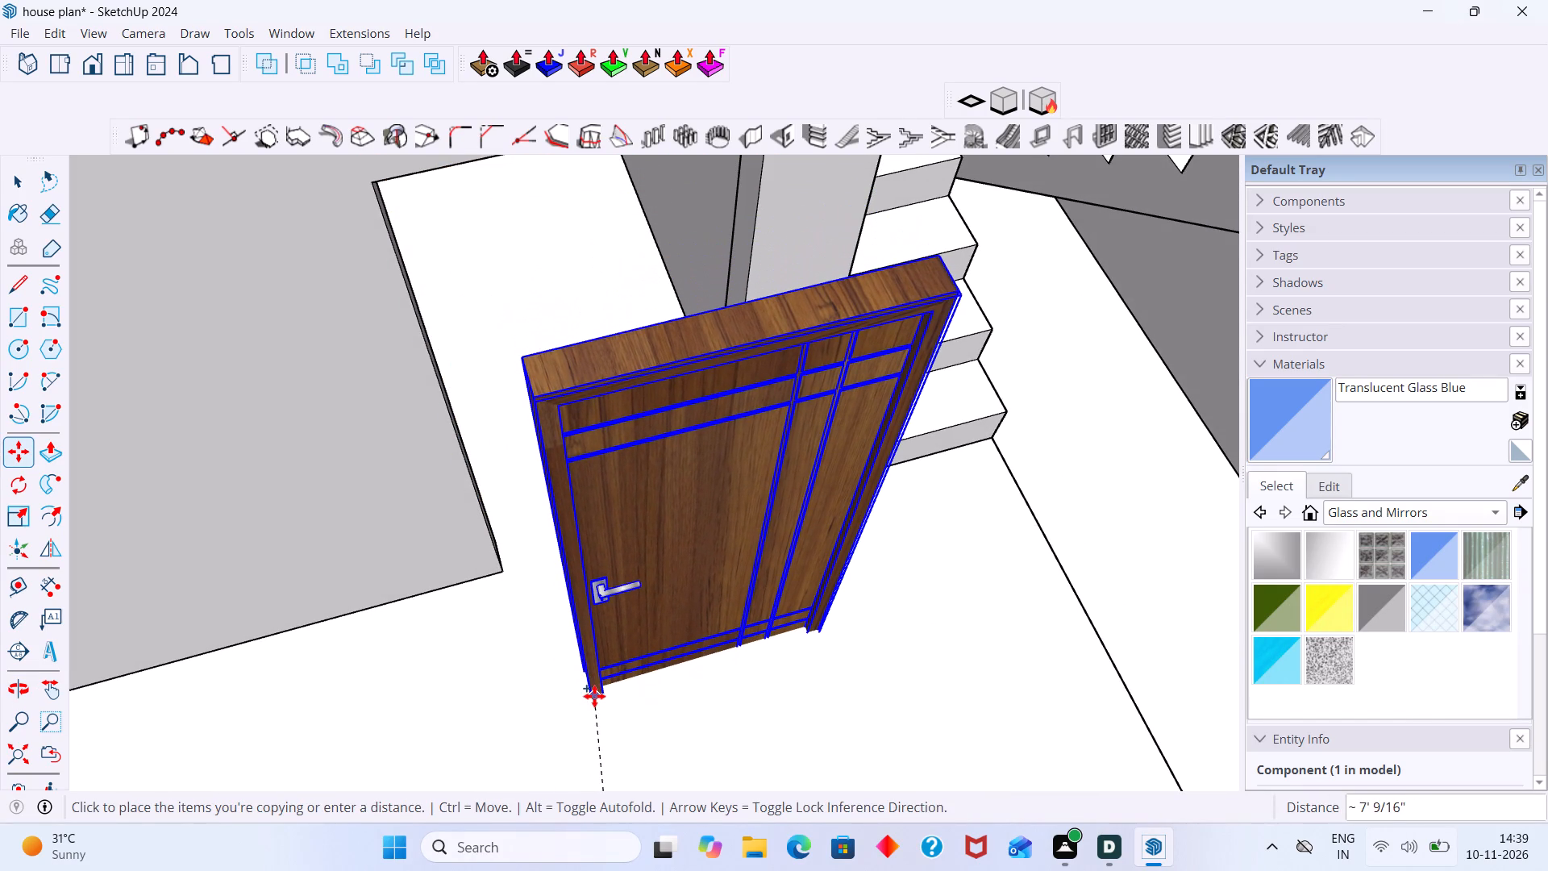
pyautogui.click(594, 696)
# Move the copied door by its bottom handle-side edge about 2' 1 11/16" into the interior doorway beside the staircase.
pyautogui.scroll(13, 543, 682)
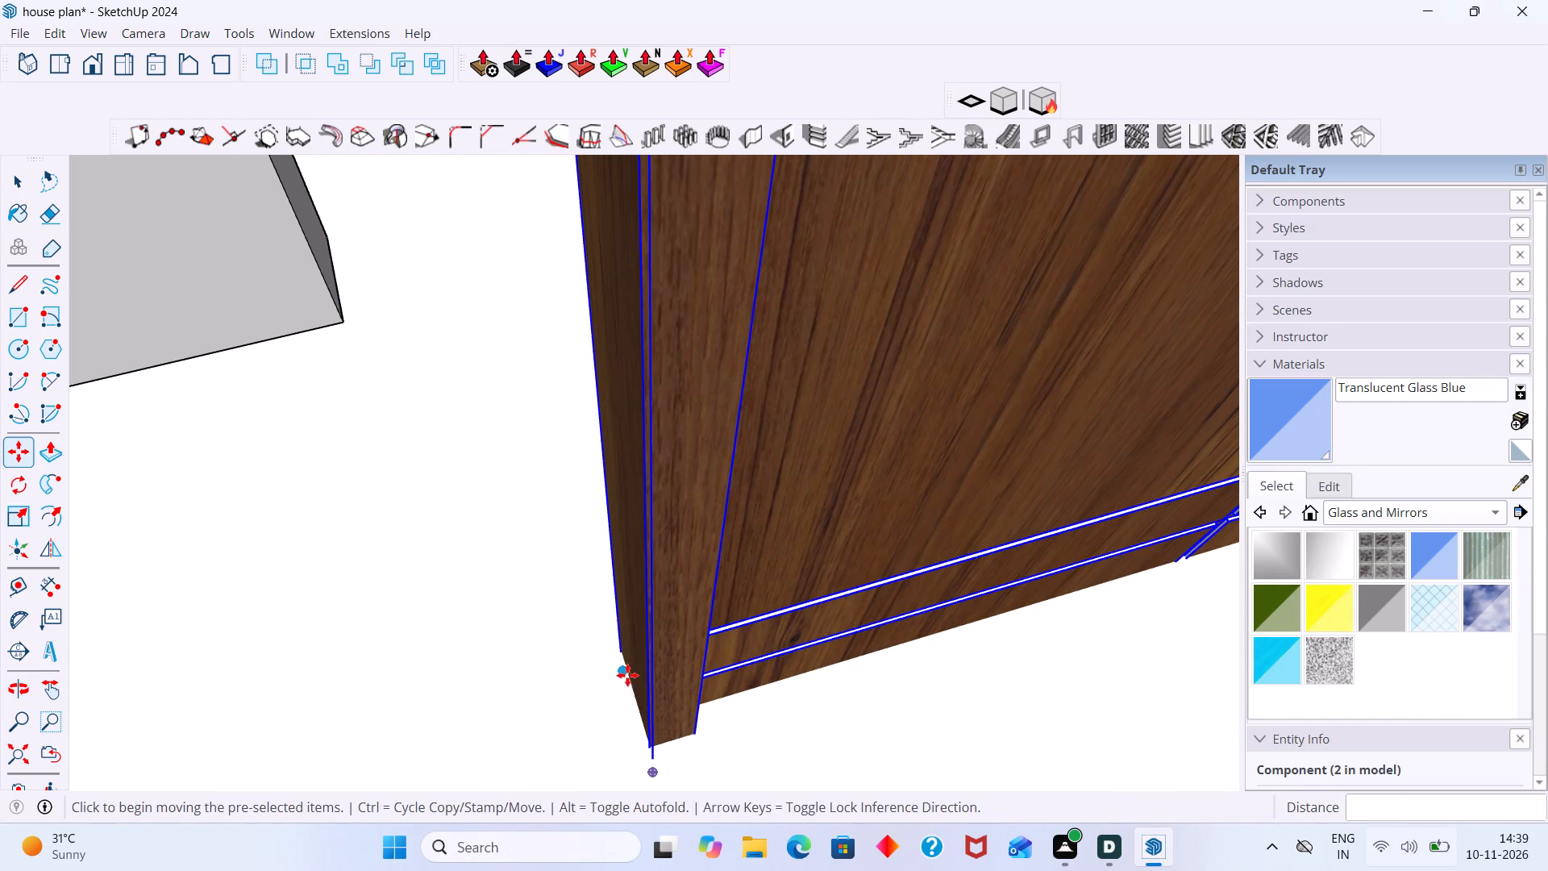
pyautogui.click(634, 713)
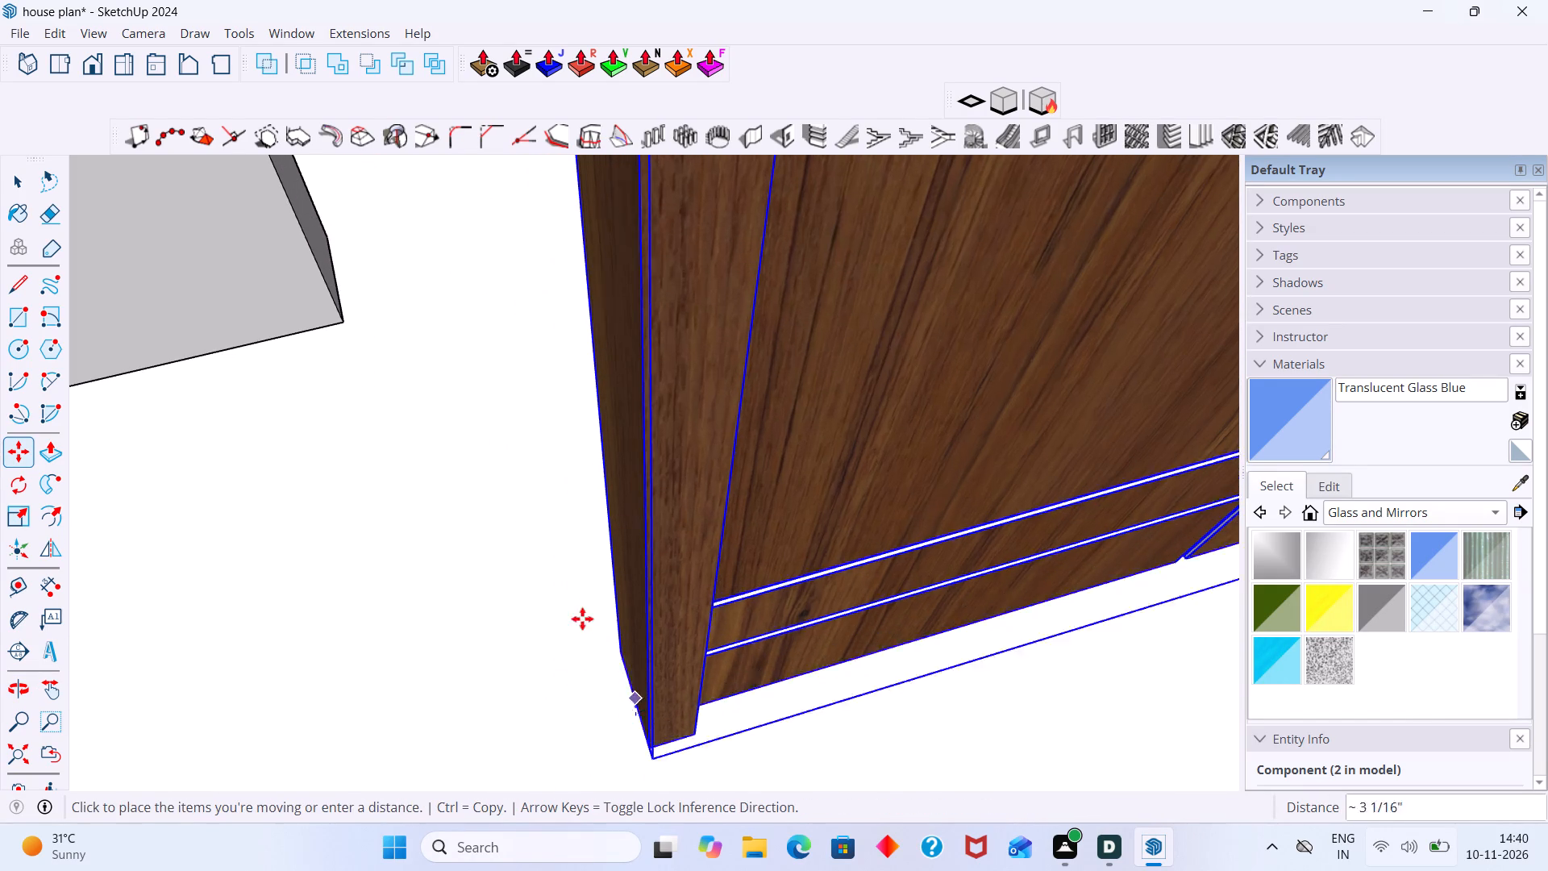
pyautogui.scroll(20, 368, 305)
pyautogui.scroll(1, 368, 305)
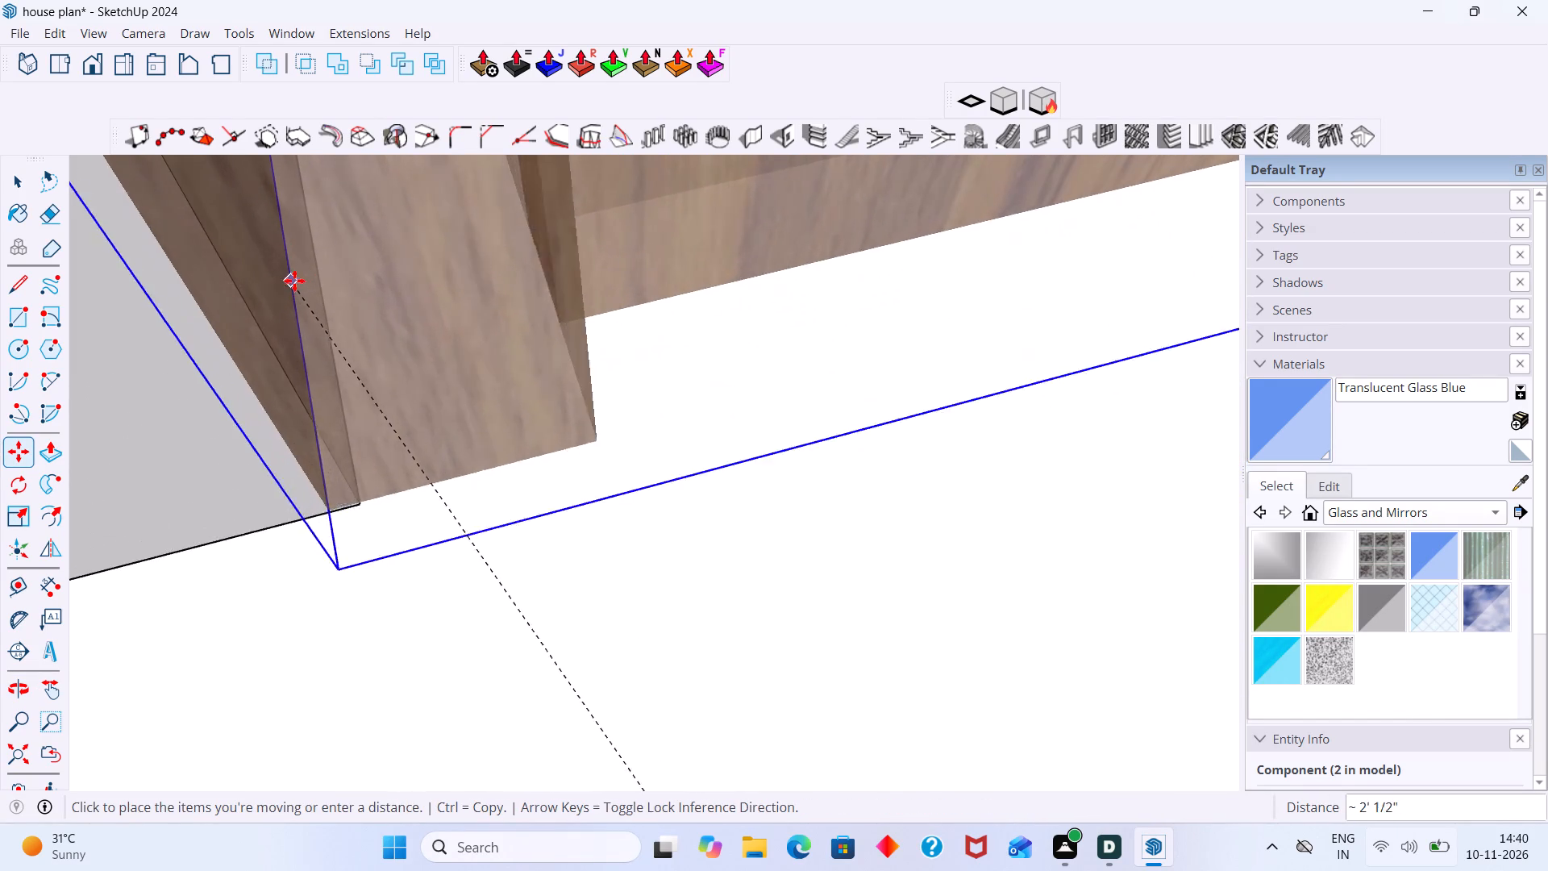
pyautogui.scroll(12, 294, 281)
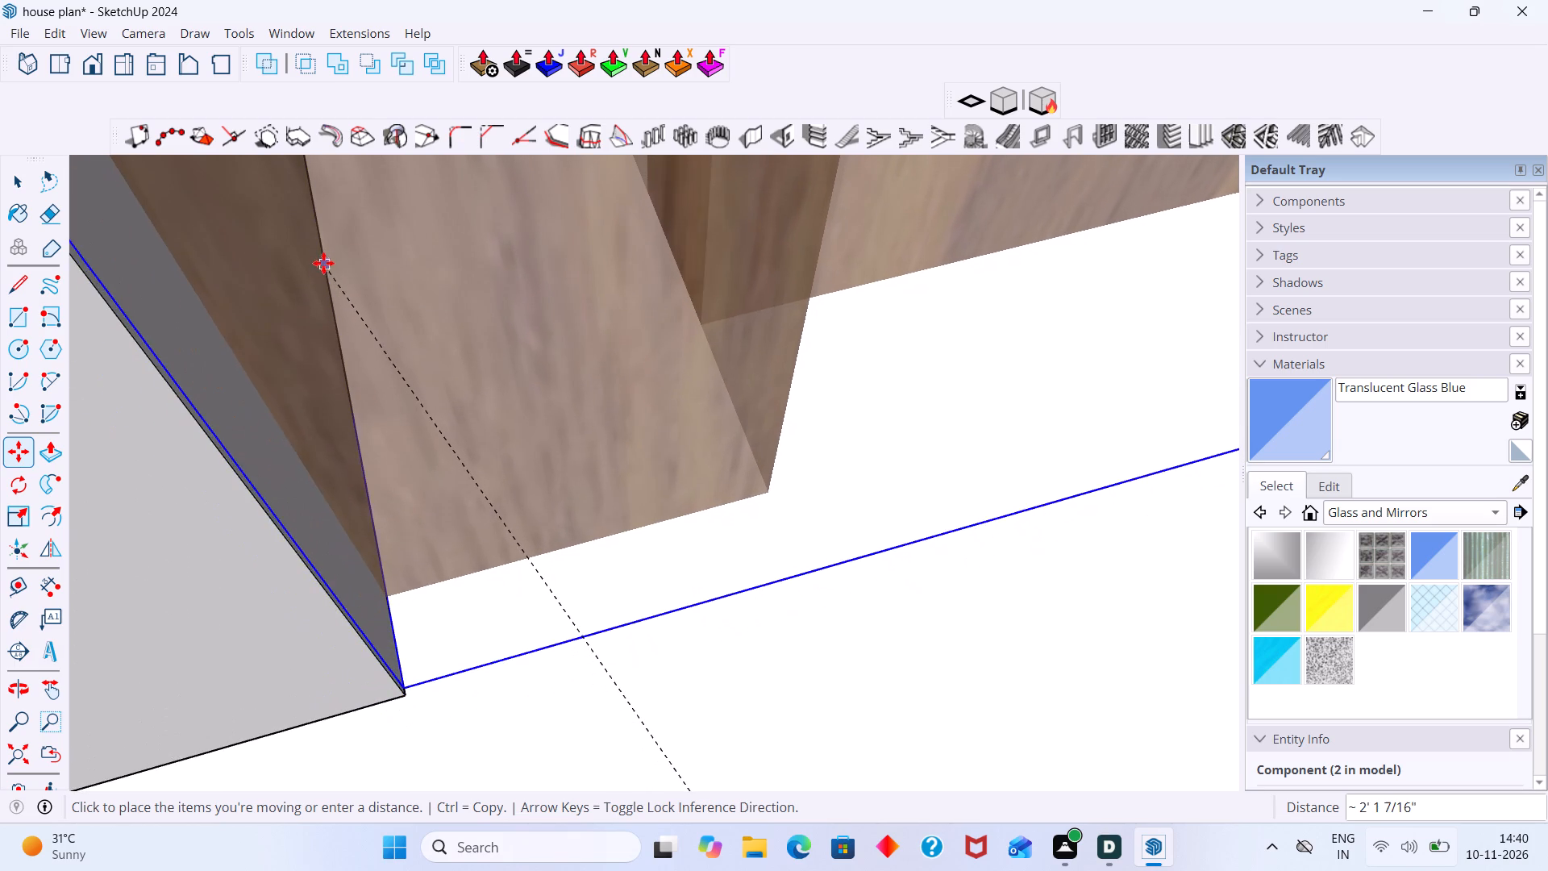
pyautogui.moveTo(337, 290); pyautogui.dragTo(193, 260, button='middle')
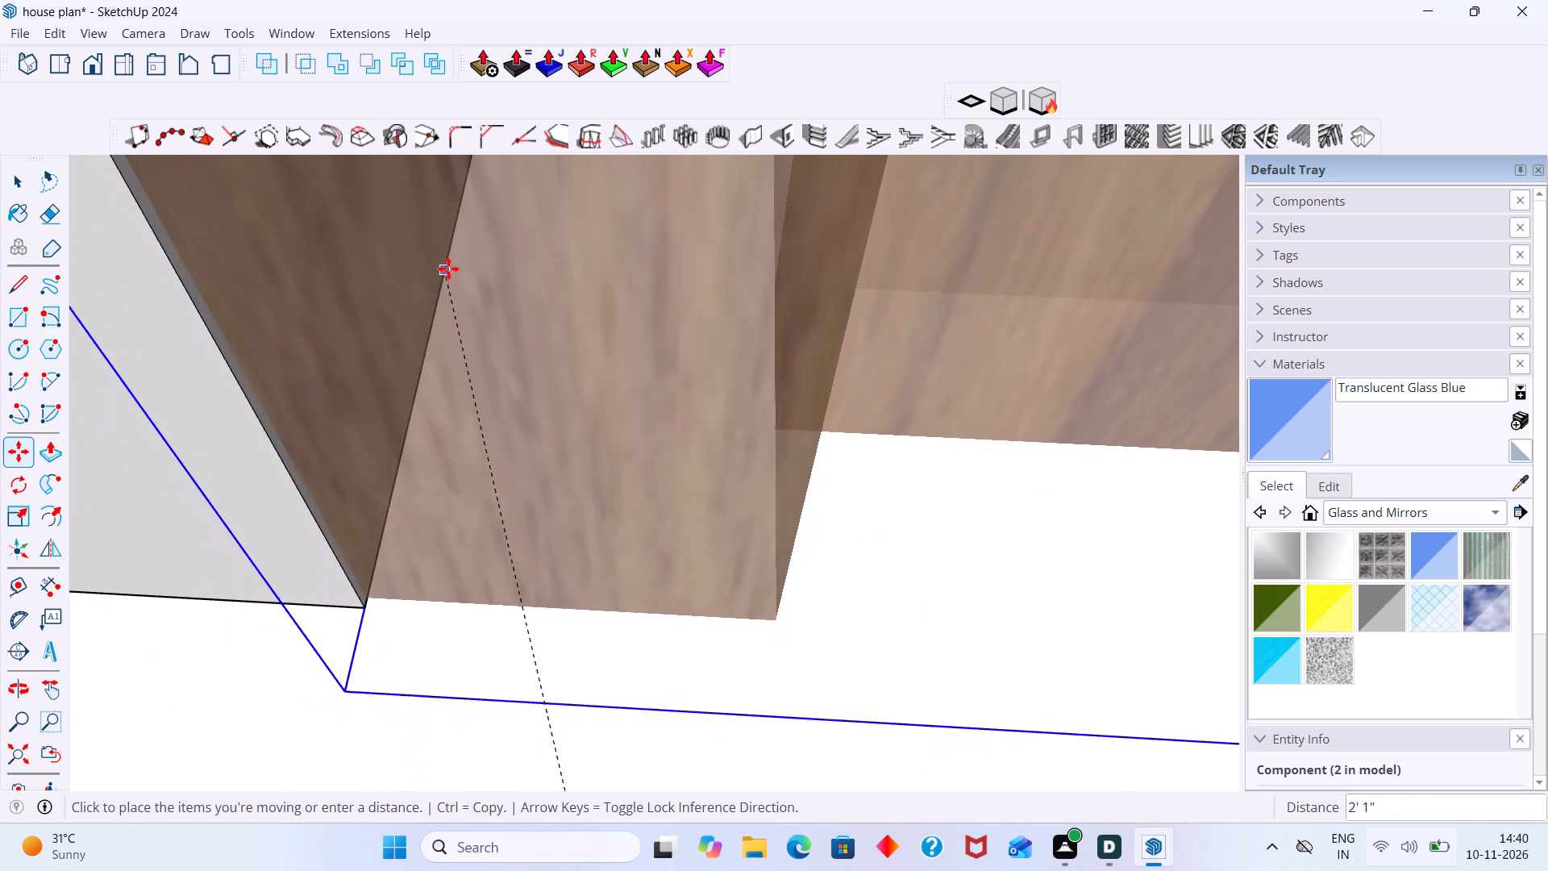
pyautogui.scroll(-3, 442, 278)
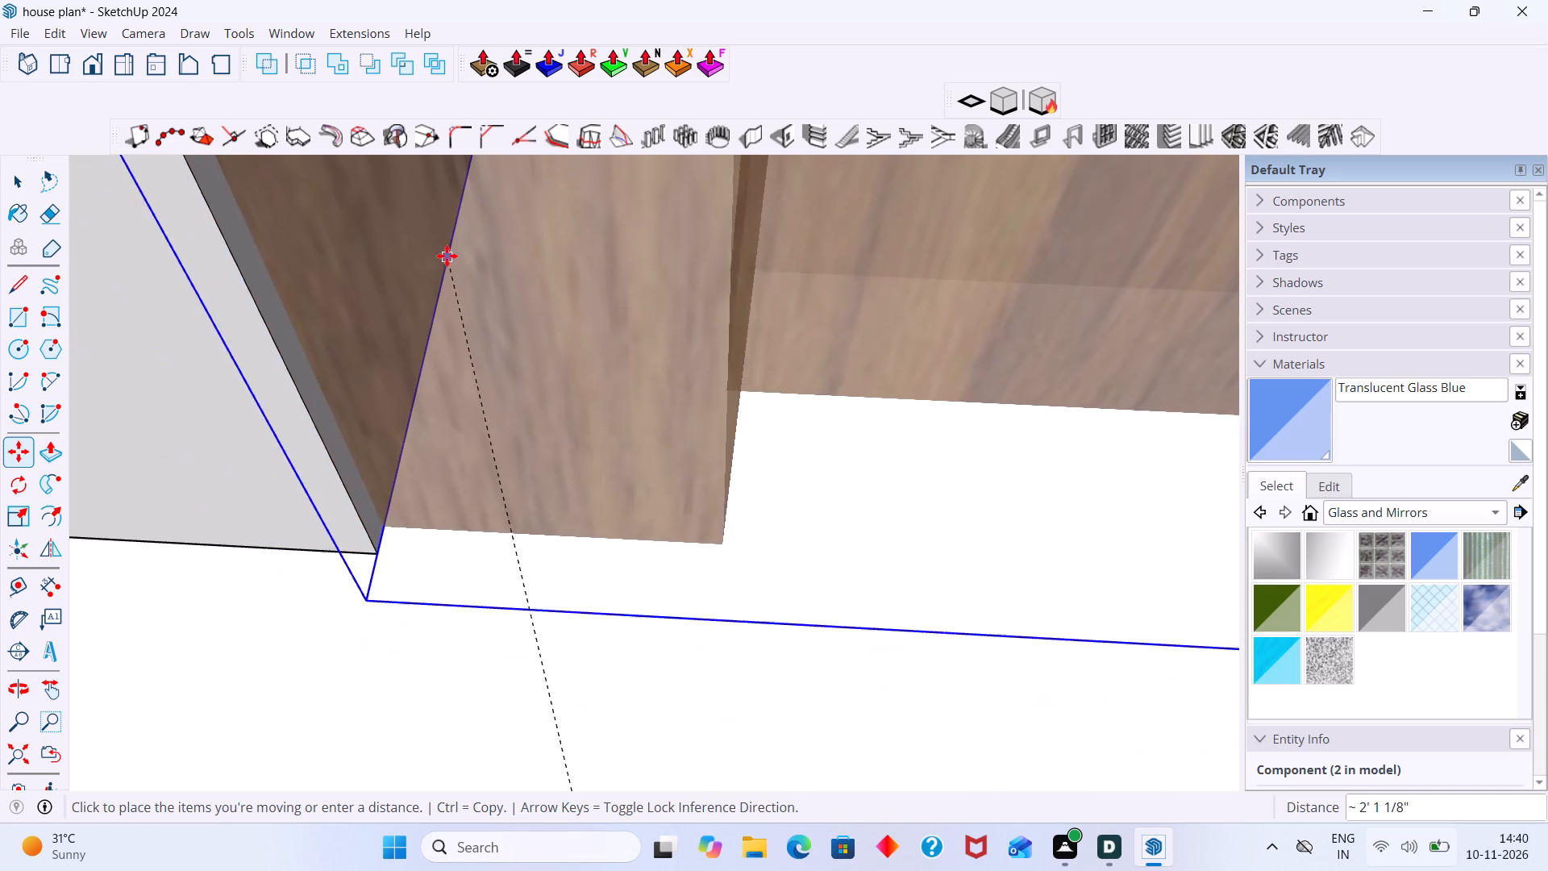
pyautogui.scroll(-3, 447, 256)
pyautogui.keyDown('shift'); pyautogui.moveTo(454, 220); pyautogui.dragTo(436, 456, button='middle'); pyautogui.keyUp('shift')
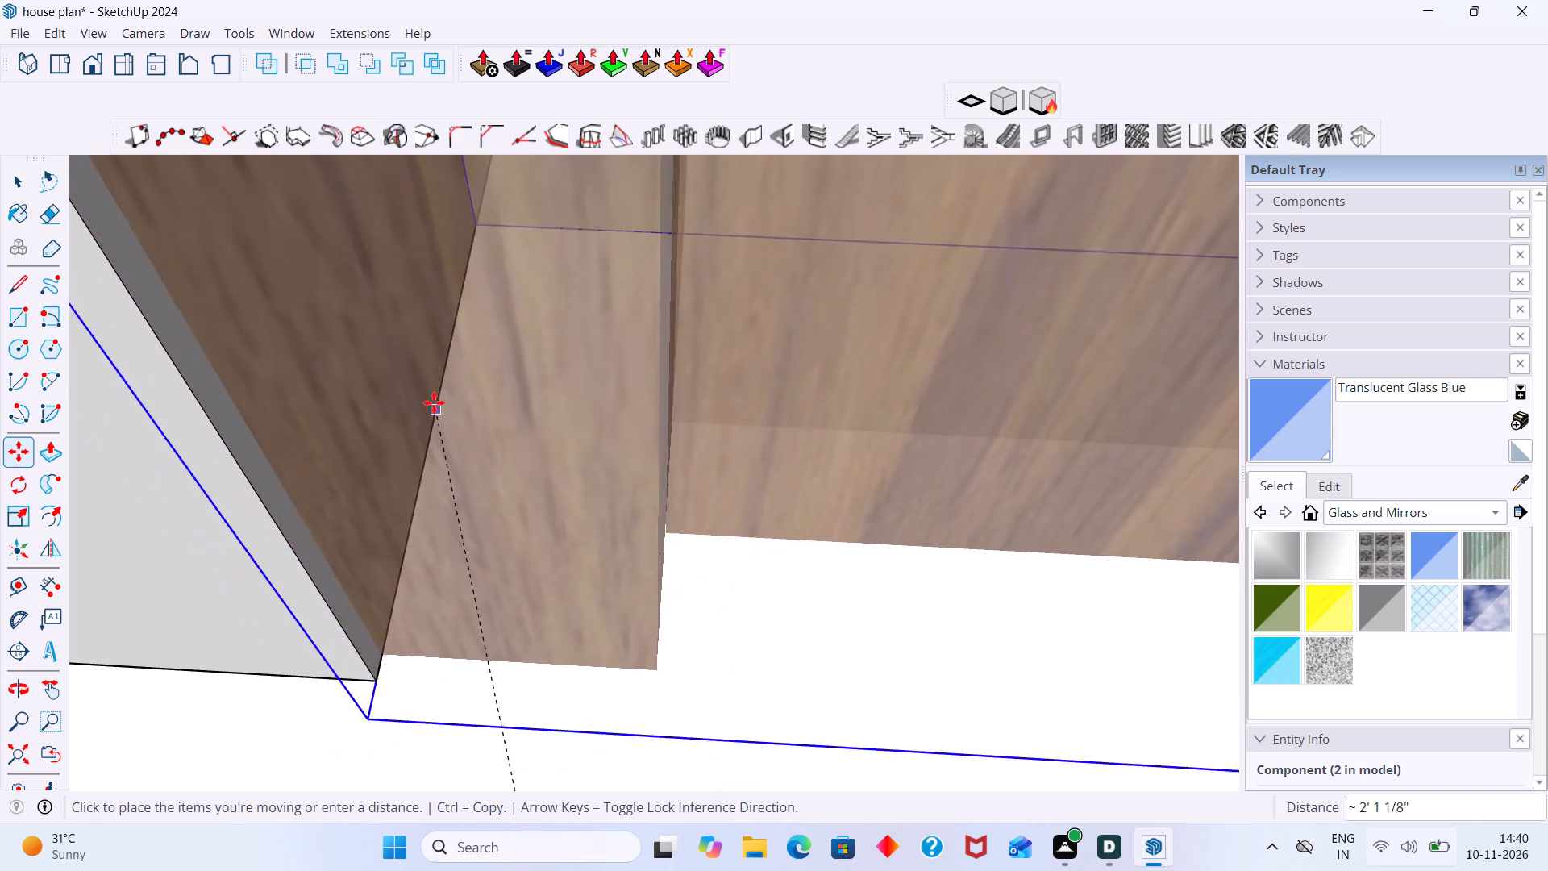
pyautogui.click(447, 352)
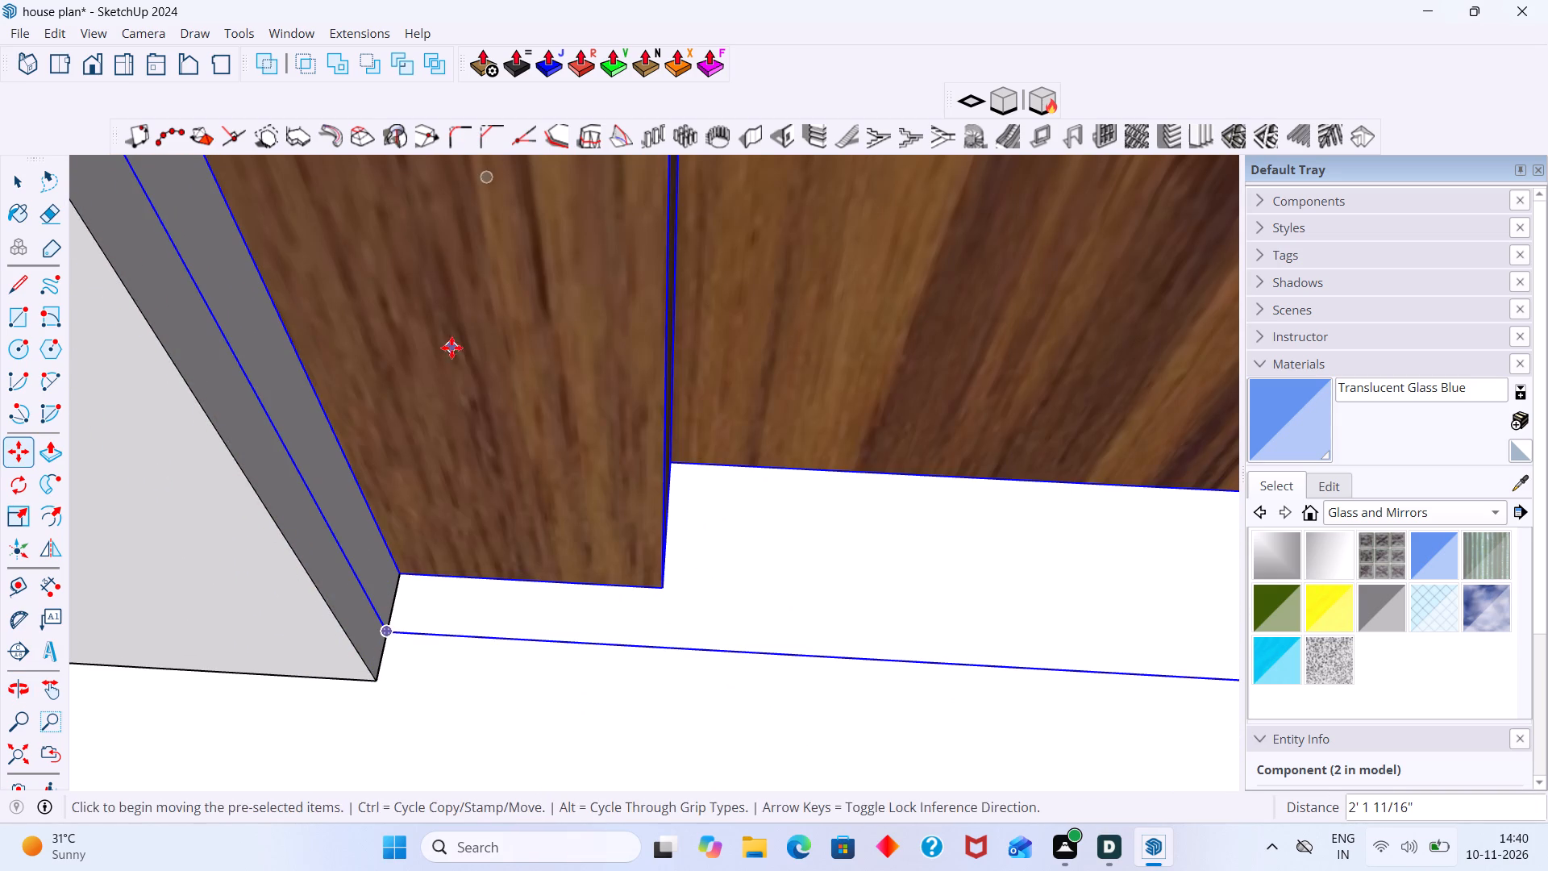
pyautogui.press('space')
pyautogui.scroll(-20, 518, 395)
pyautogui.scroll(-19, 518, 395)
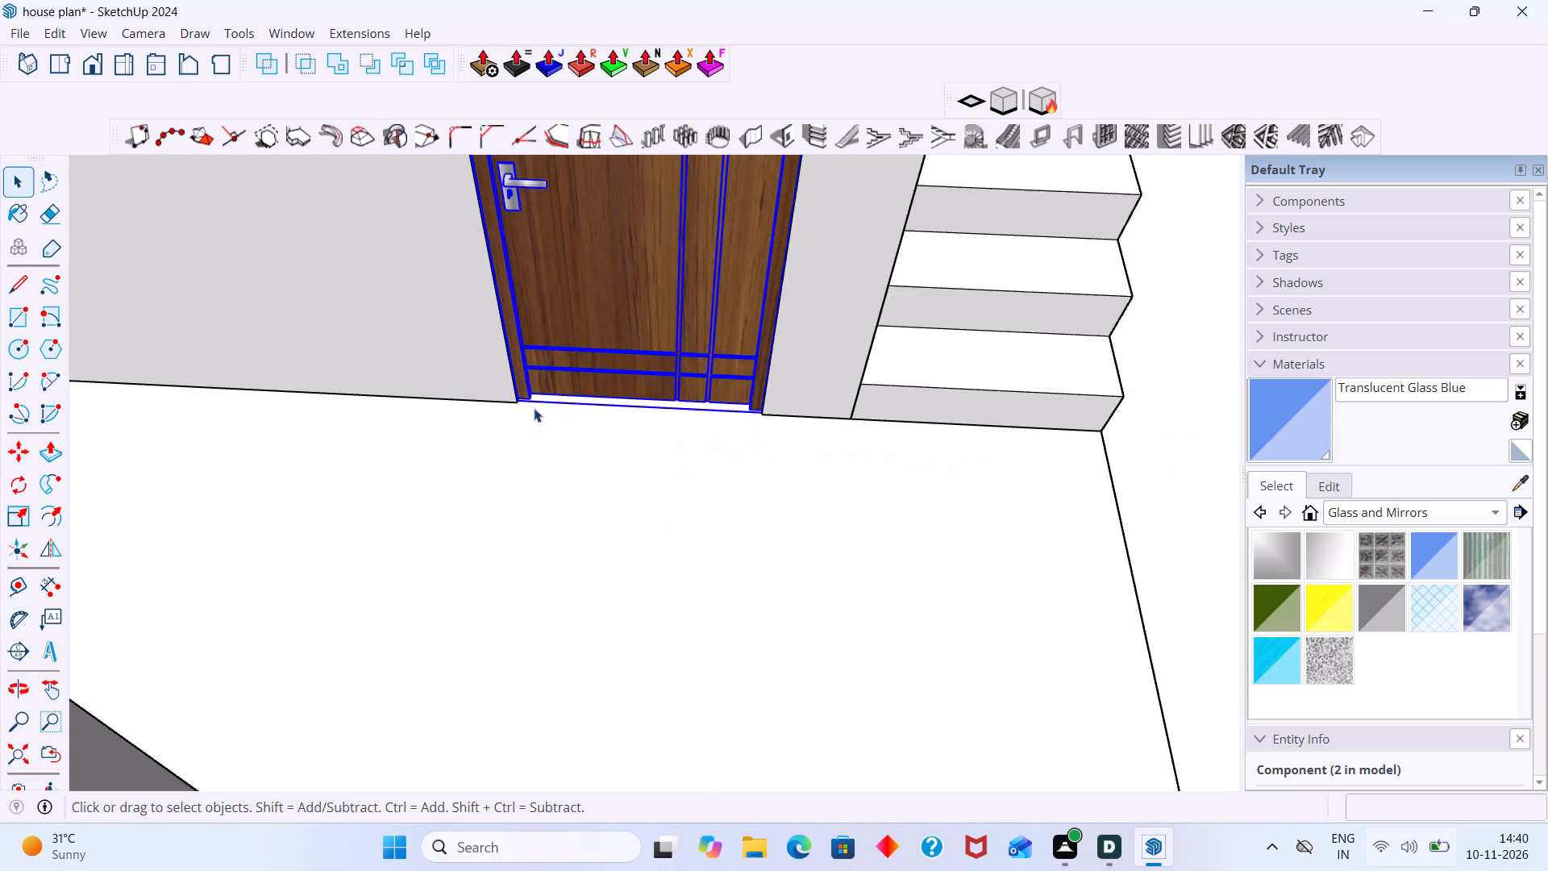
pyautogui.scroll(-20, 534, 408)
pyautogui.click(228, 427)
pyautogui.scroll(6, 596, 348)
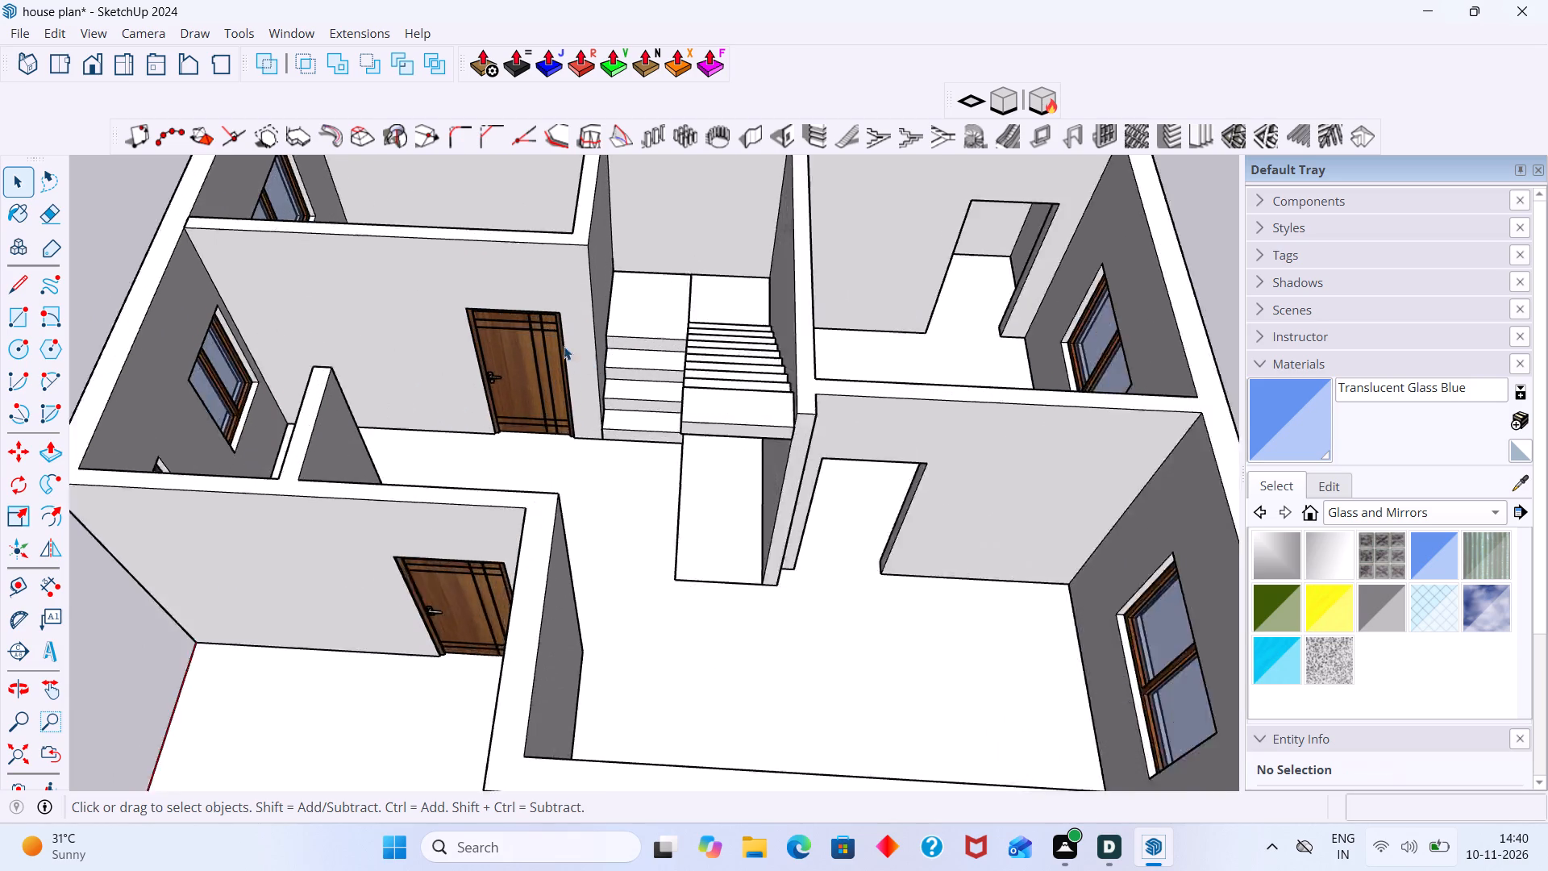
pyautogui.scroll(15, 564, 346)
pyautogui.scroll(-19, 526, 415)
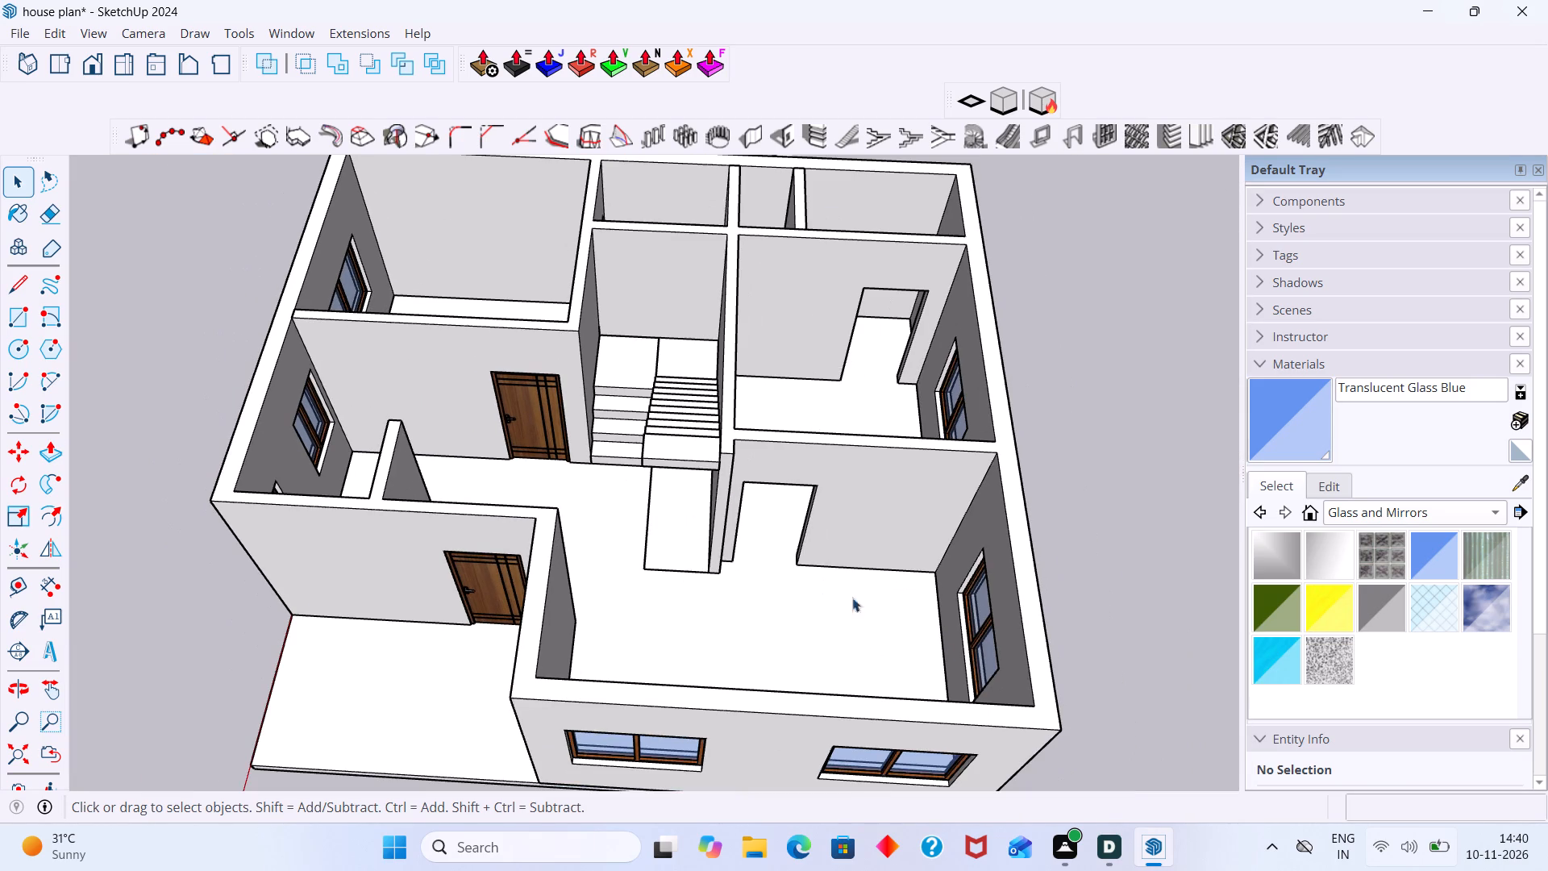
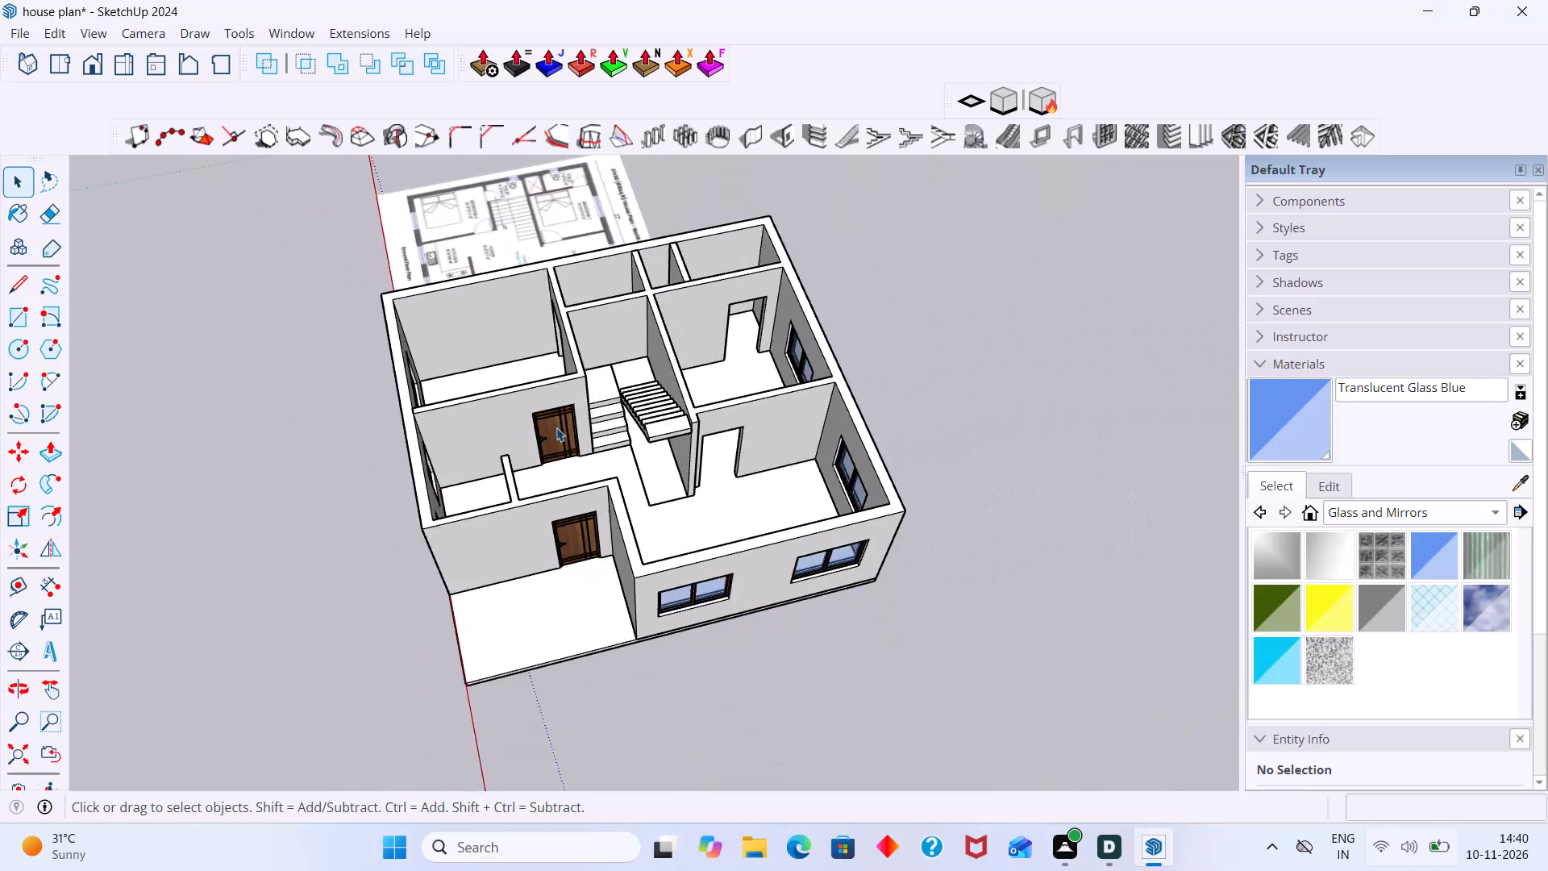
# Copy the wooden door beside the staircase onto the floor of Bedroom-1, in front of its toilet doorway.
pyautogui.moveTo(555, 428); pyautogui.dragTo(441, 396, button='middle')
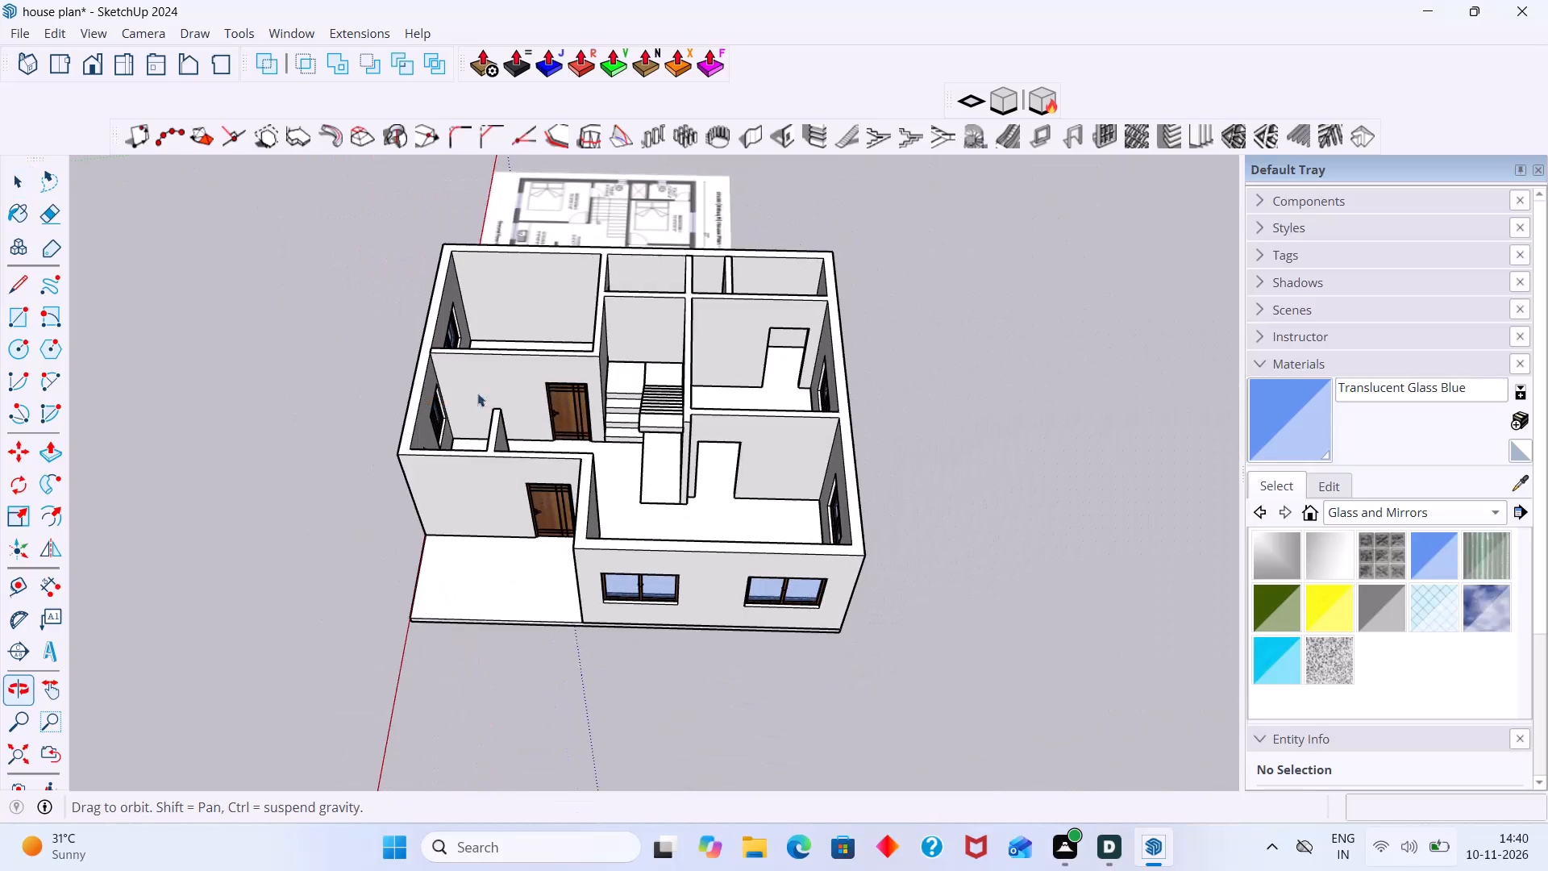
pyautogui.scroll(11, 654, 352)
pyautogui.click(494, 417)
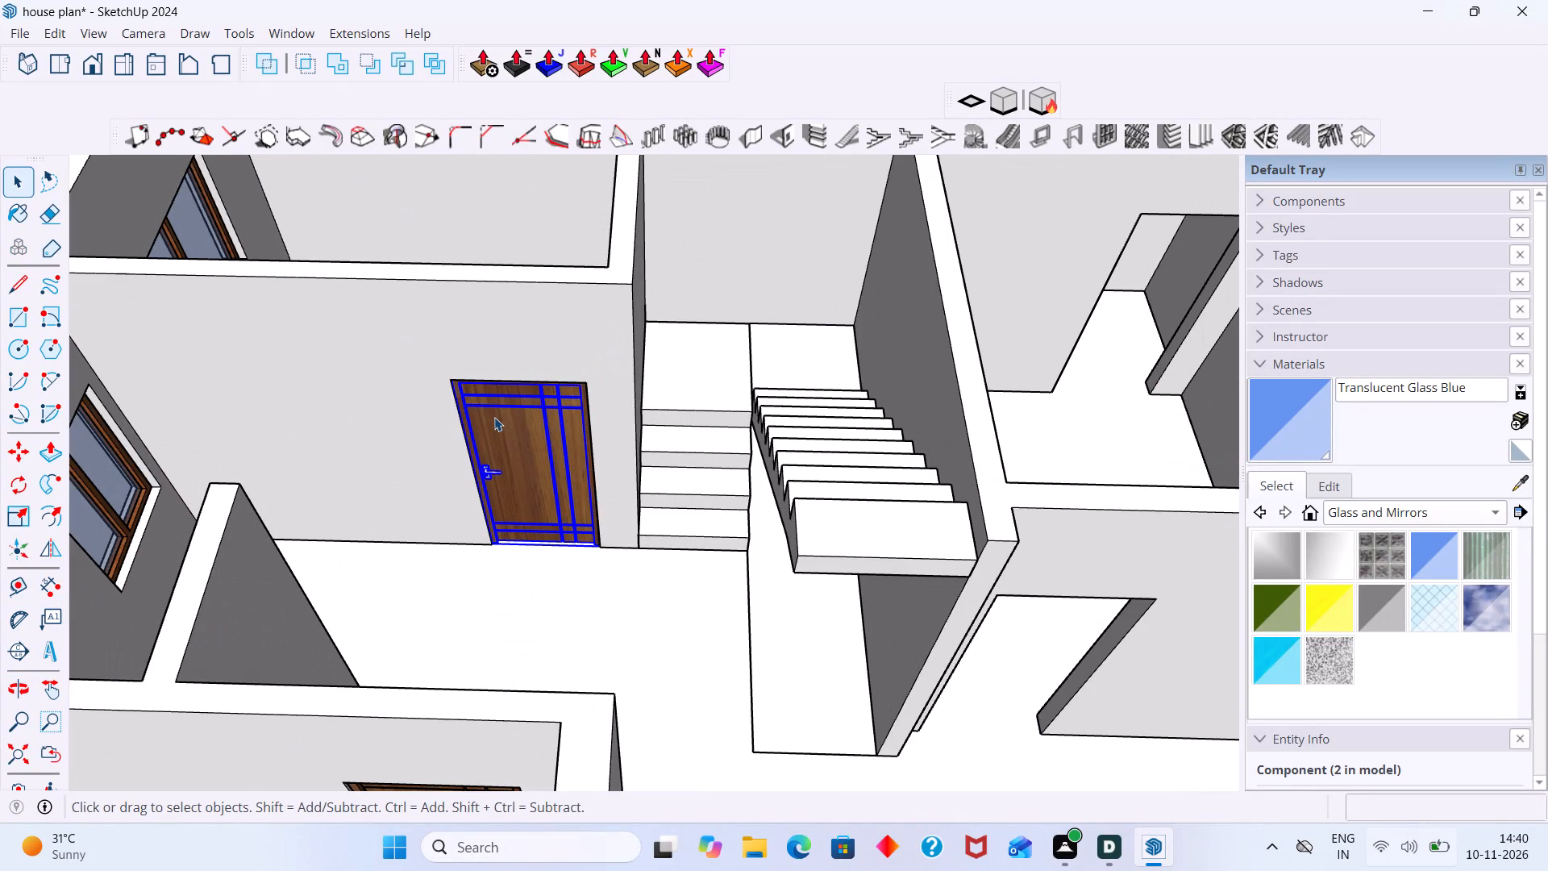
pyautogui.press('m')
pyautogui.scroll(11, 495, 546)
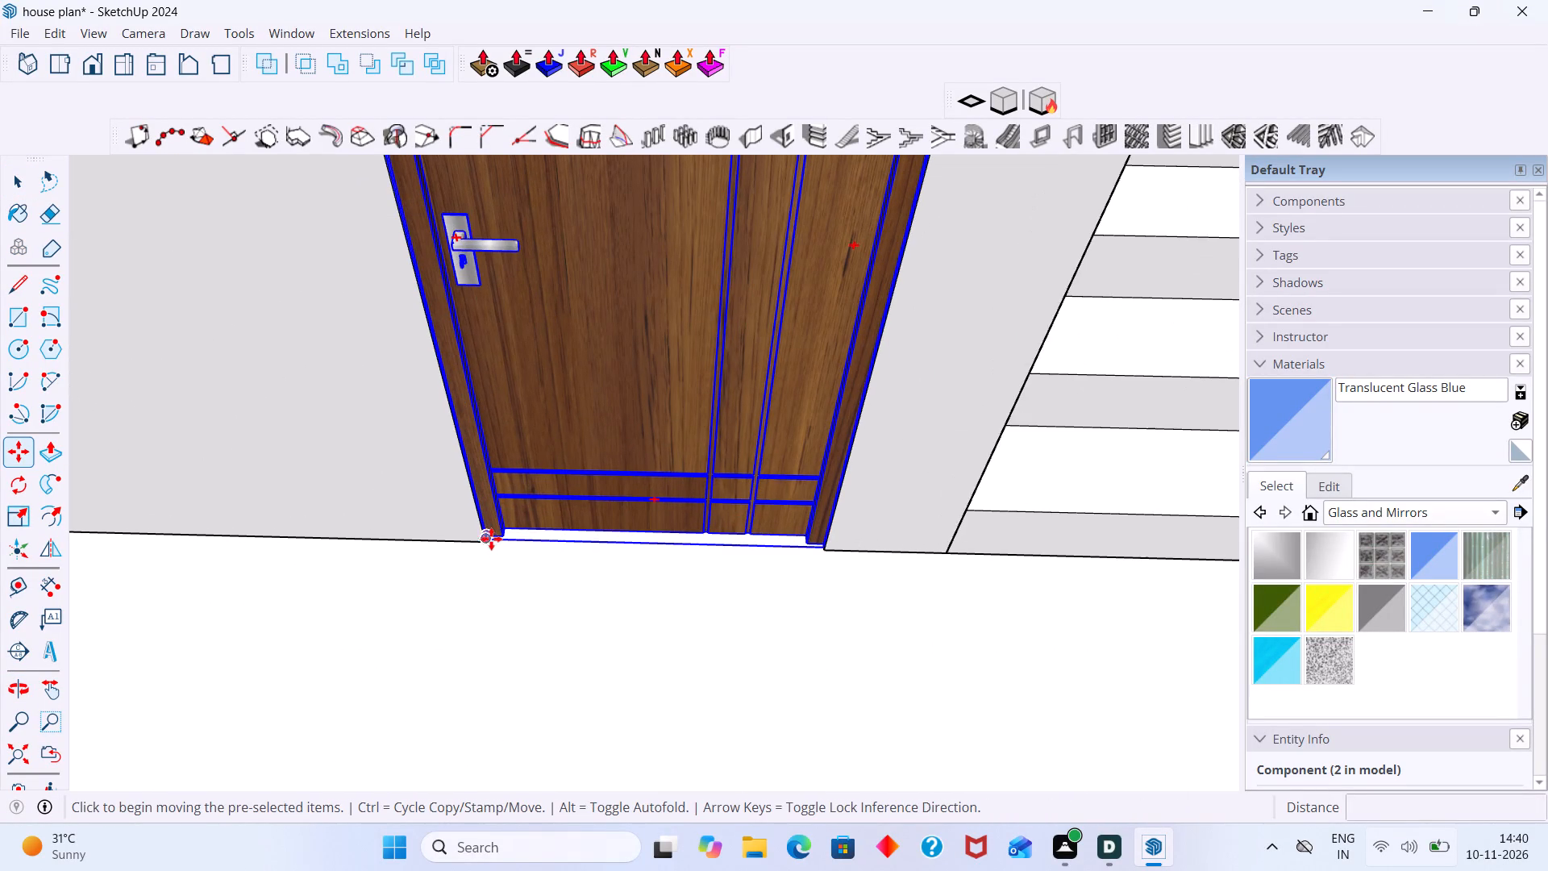
pyautogui.click(490, 537)
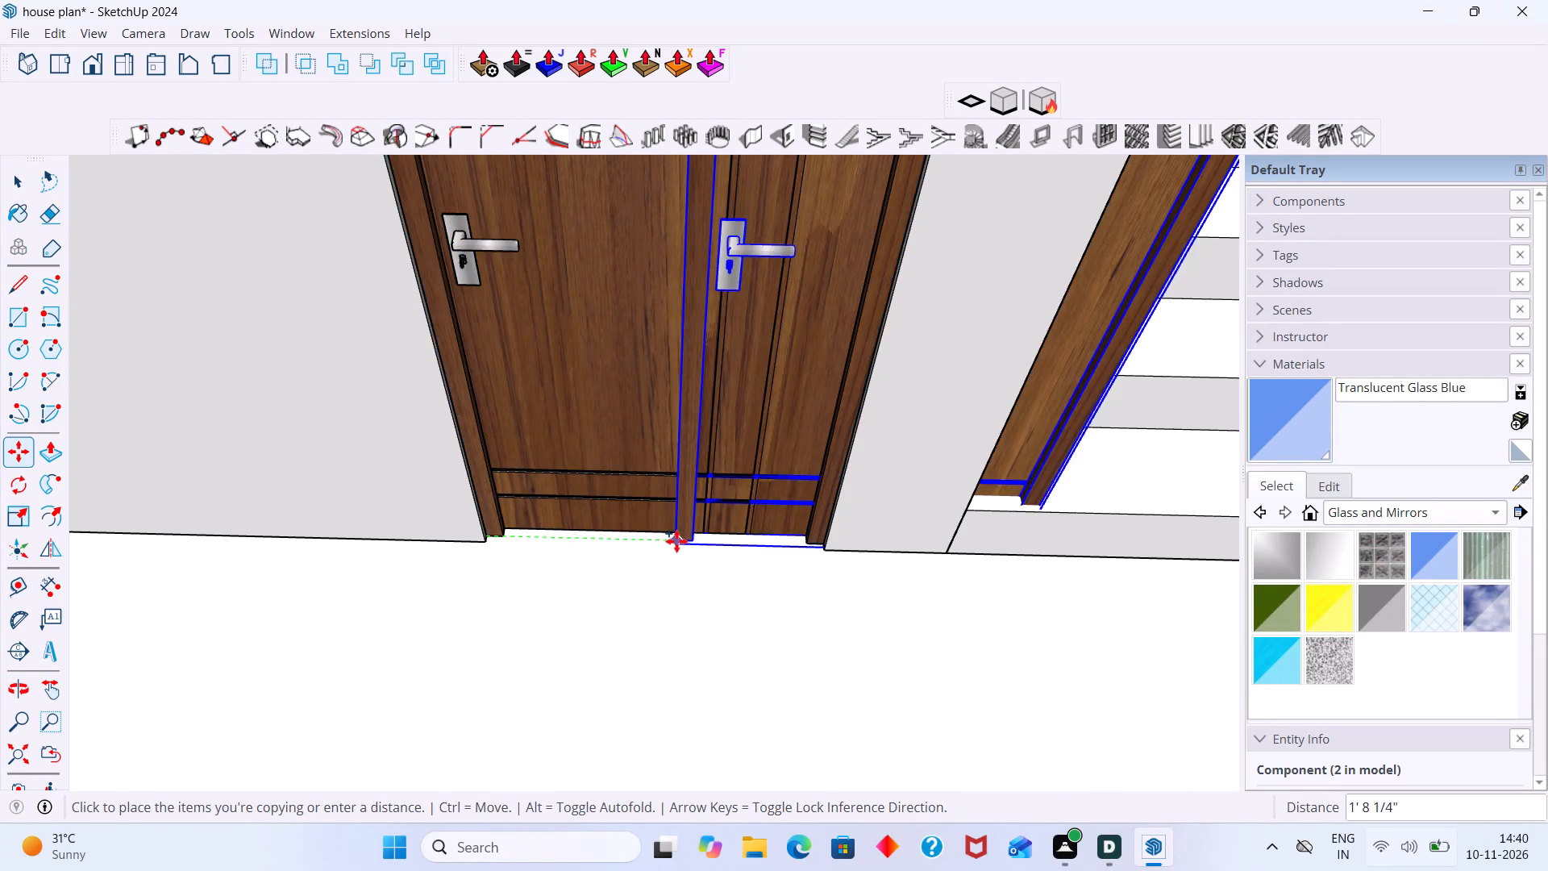
pyautogui.scroll(-7, 685, 547)
pyautogui.moveTo(718, 553); pyautogui.dragTo(242, 526, button='middle')
pyautogui.scroll(-2, 600, 511)
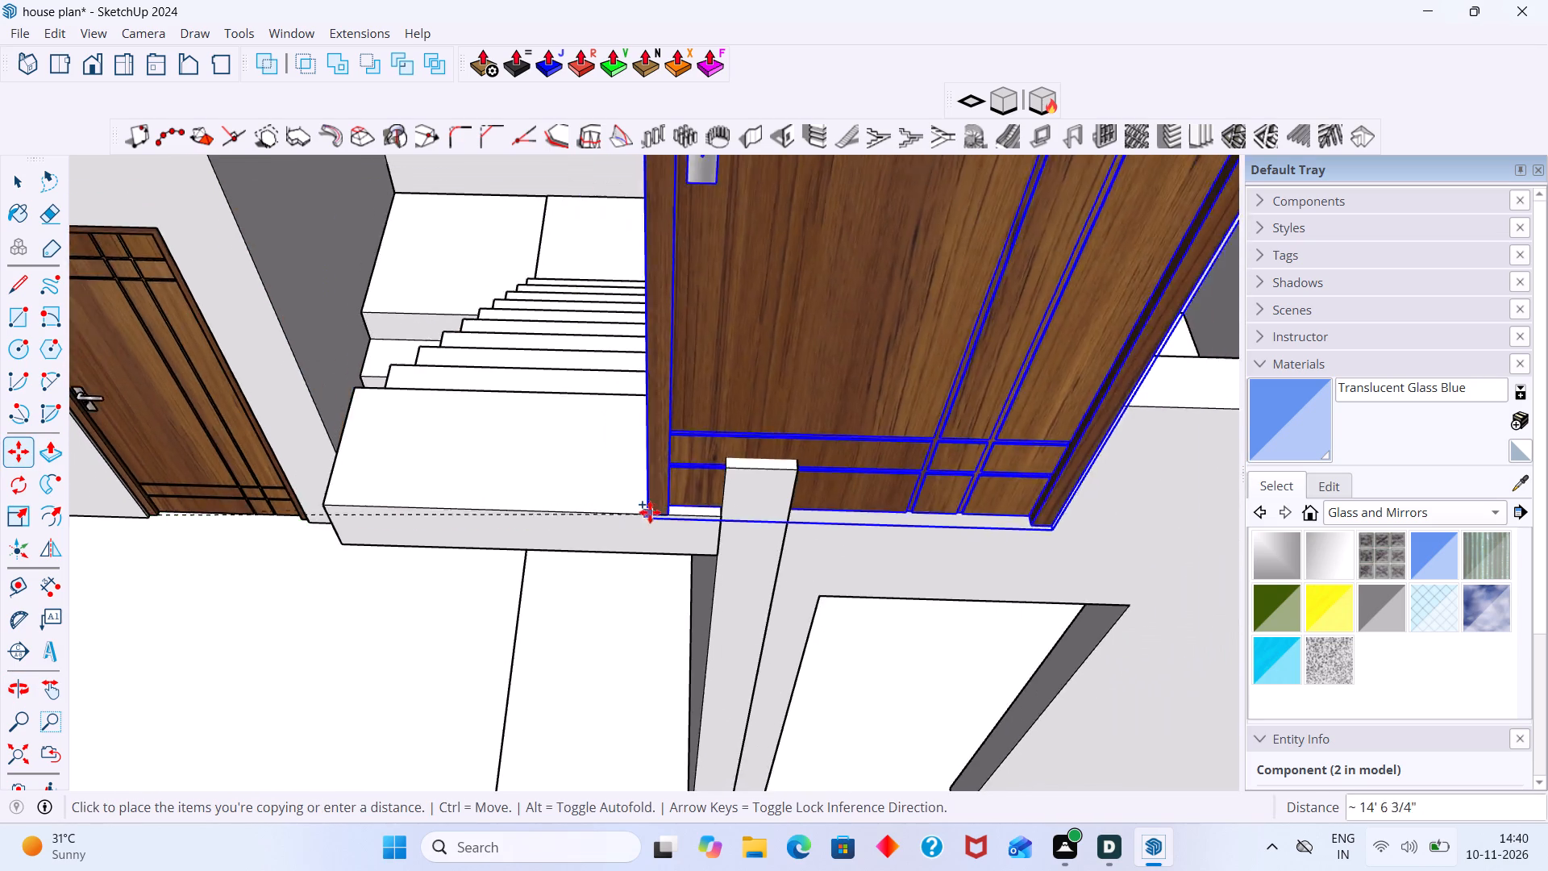
pyautogui.scroll(-2, 650, 512)
pyautogui.scroll(-2, 762, 470)
pyautogui.moveTo(791, 470); pyautogui.dragTo(575, 489, button='middle')
pyautogui.moveTo(701, 440); pyautogui.dragTo(677, 509, button='middle')
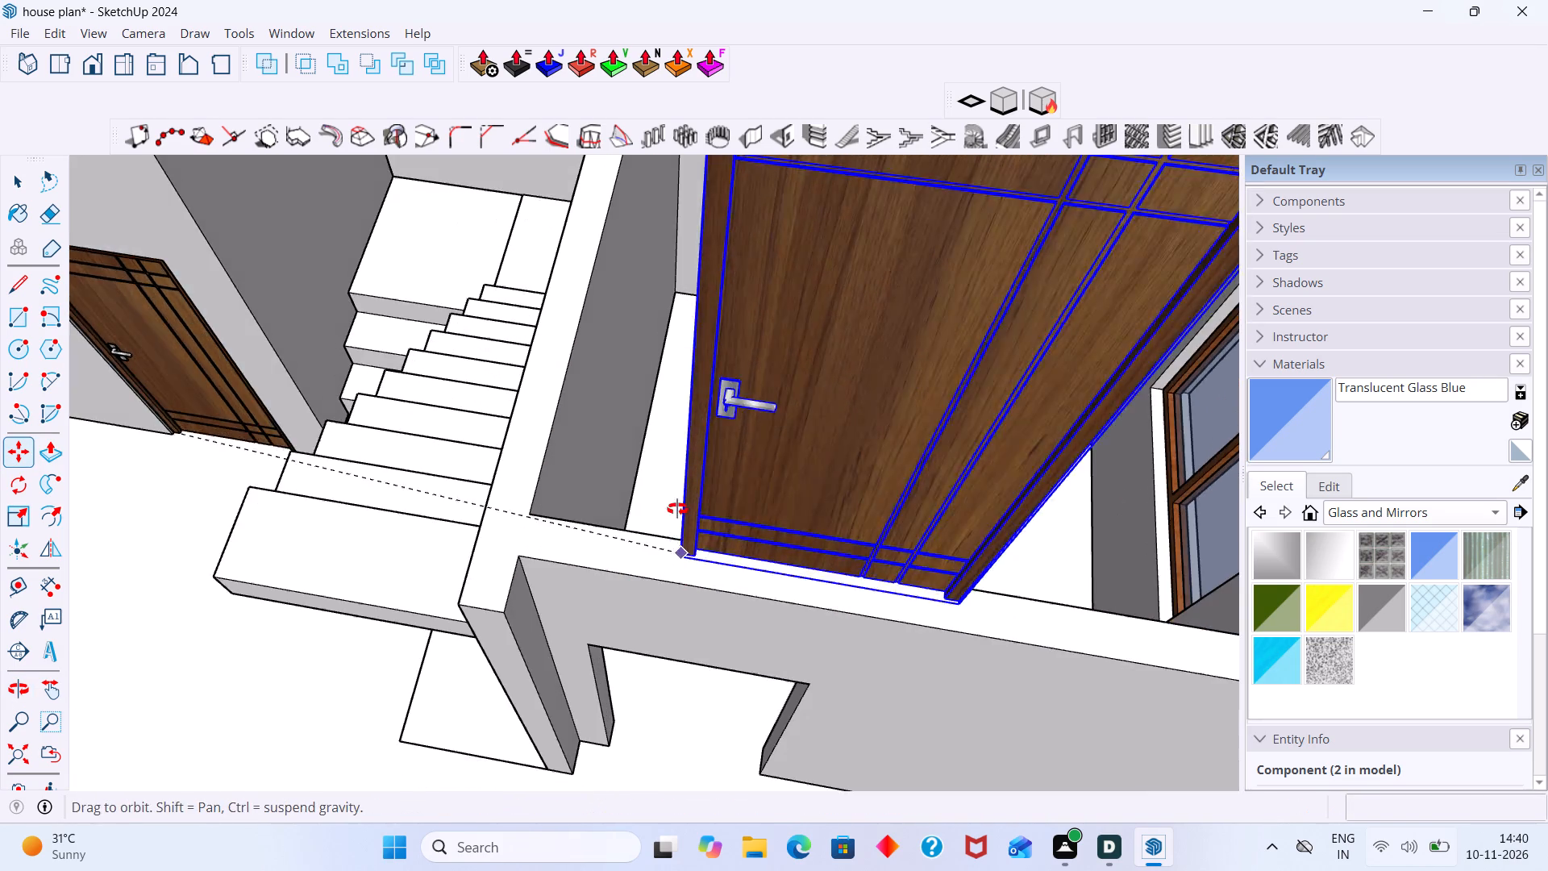
pyautogui.moveTo(677, 509); pyautogui.dragTo(679, 509, button='middle')
pyautogui.scroll(5, 709, 415)
pyautogui.scroll(-4, 793, 452)
pyautogui.moveTo(785, 458); pyautogui.dragTo(450, 465, button='middle')
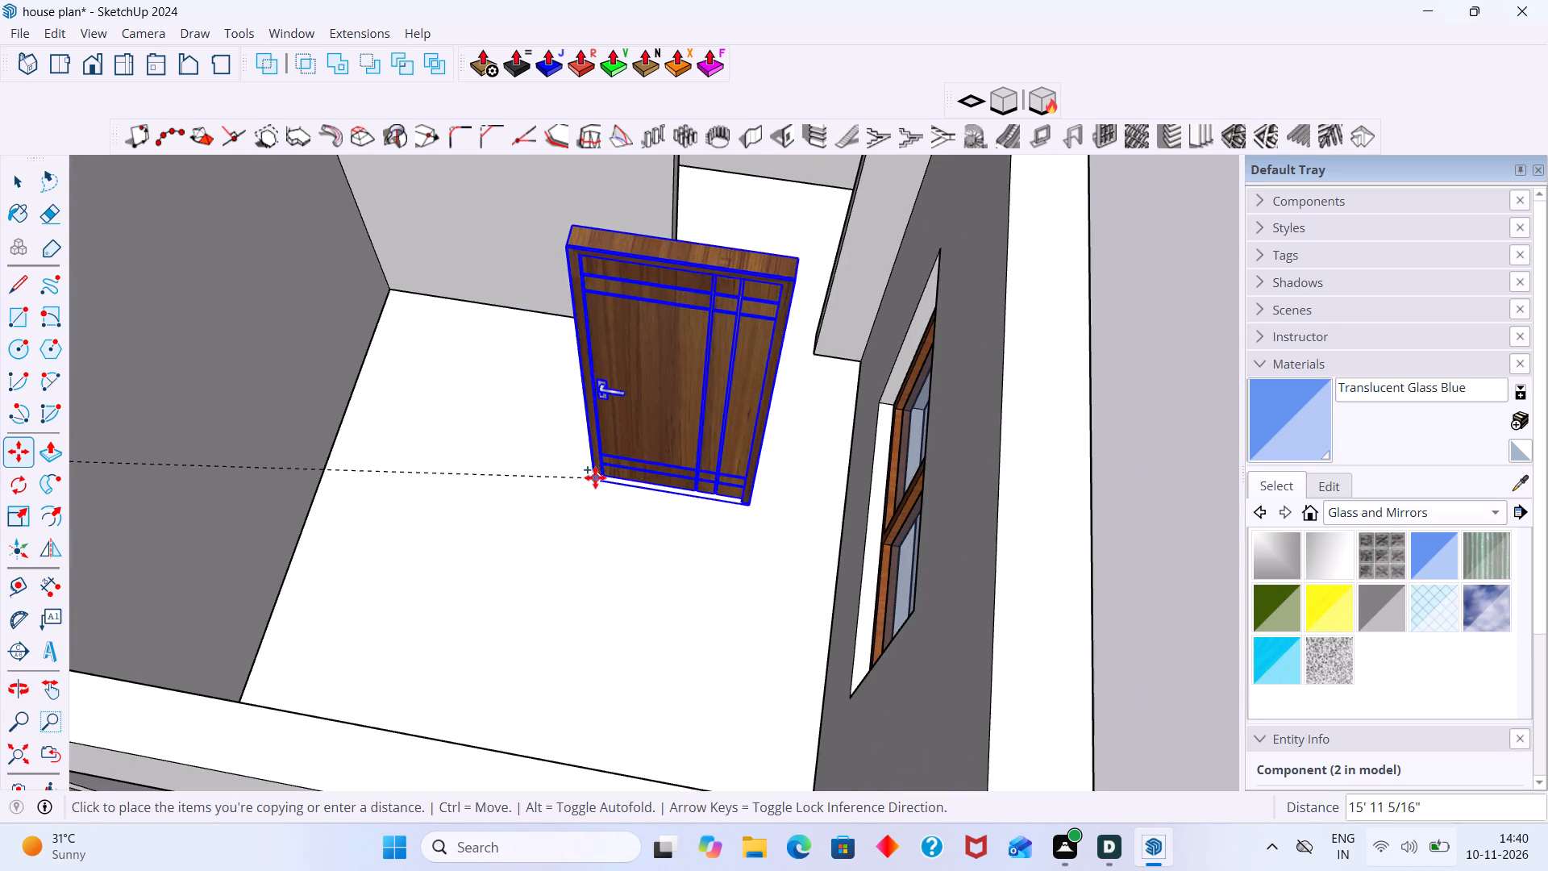
pyautogui.click(656, 503)
# Move the copied door about 3' 11 7/8" into the toilet doorway in the back wall of Bedroom-1.
pyautogui.moveTo(657, 453); pyautogui.dragTo(803, 466, button='middle')
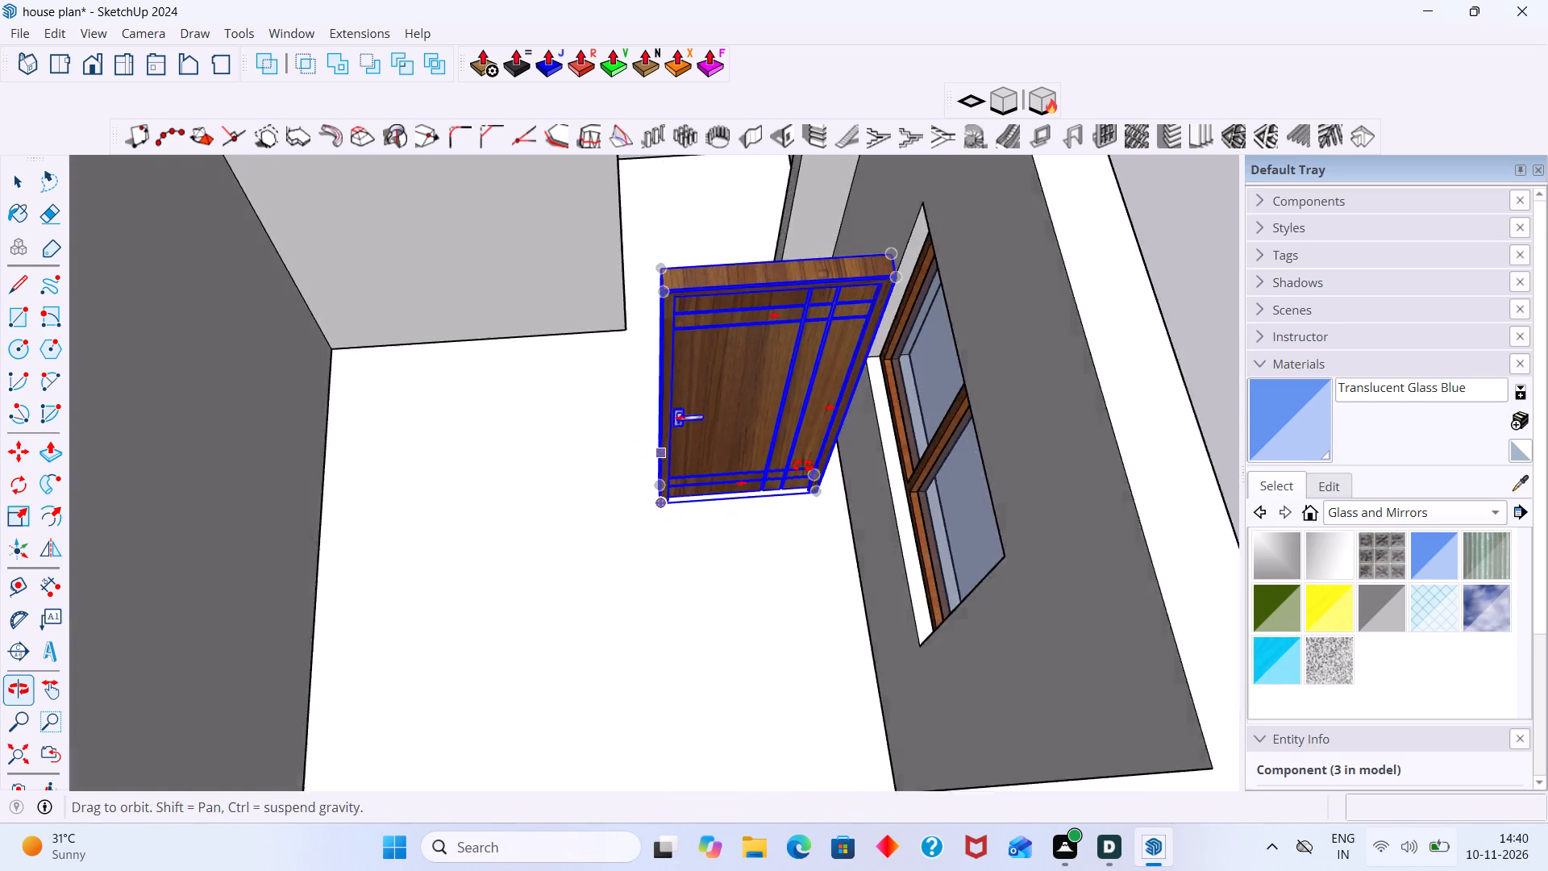
pyautogui.moveTo(803, 466); pyautogui.dragTo(817, 466, button='middle')
pyautogui.scroll(5, 642, 504)
pyautogui.moveTo(679, 505); pyautogui.dragTo(871, 482, button='middle')
pyautogui.scroll(9, 626, 474)
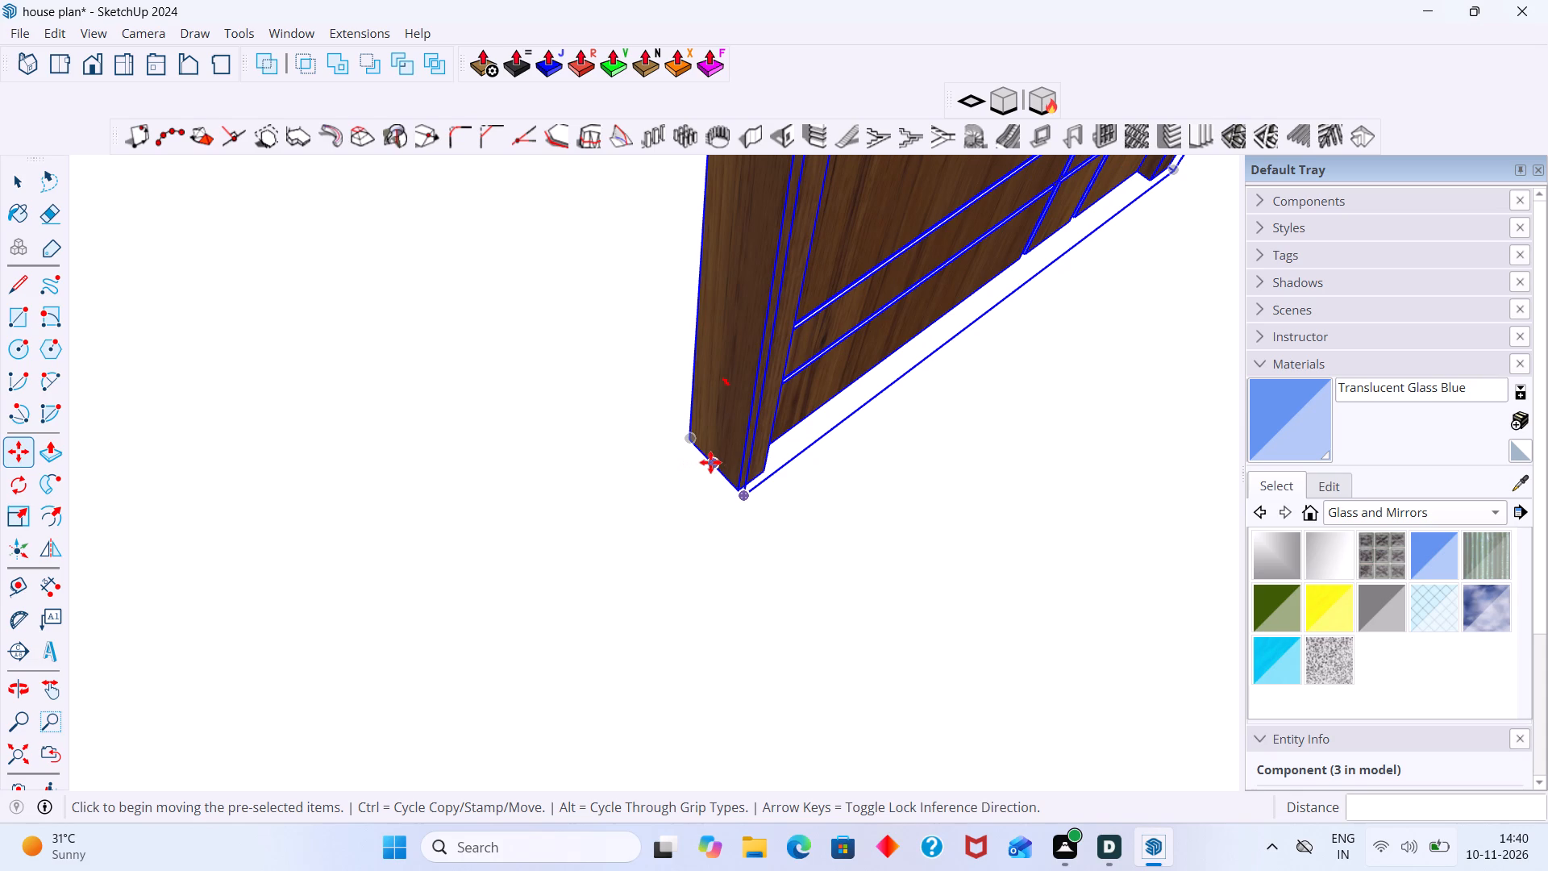
pyautogui.click(714, 463)
pyautogui.scroll(-11, 592, 336)
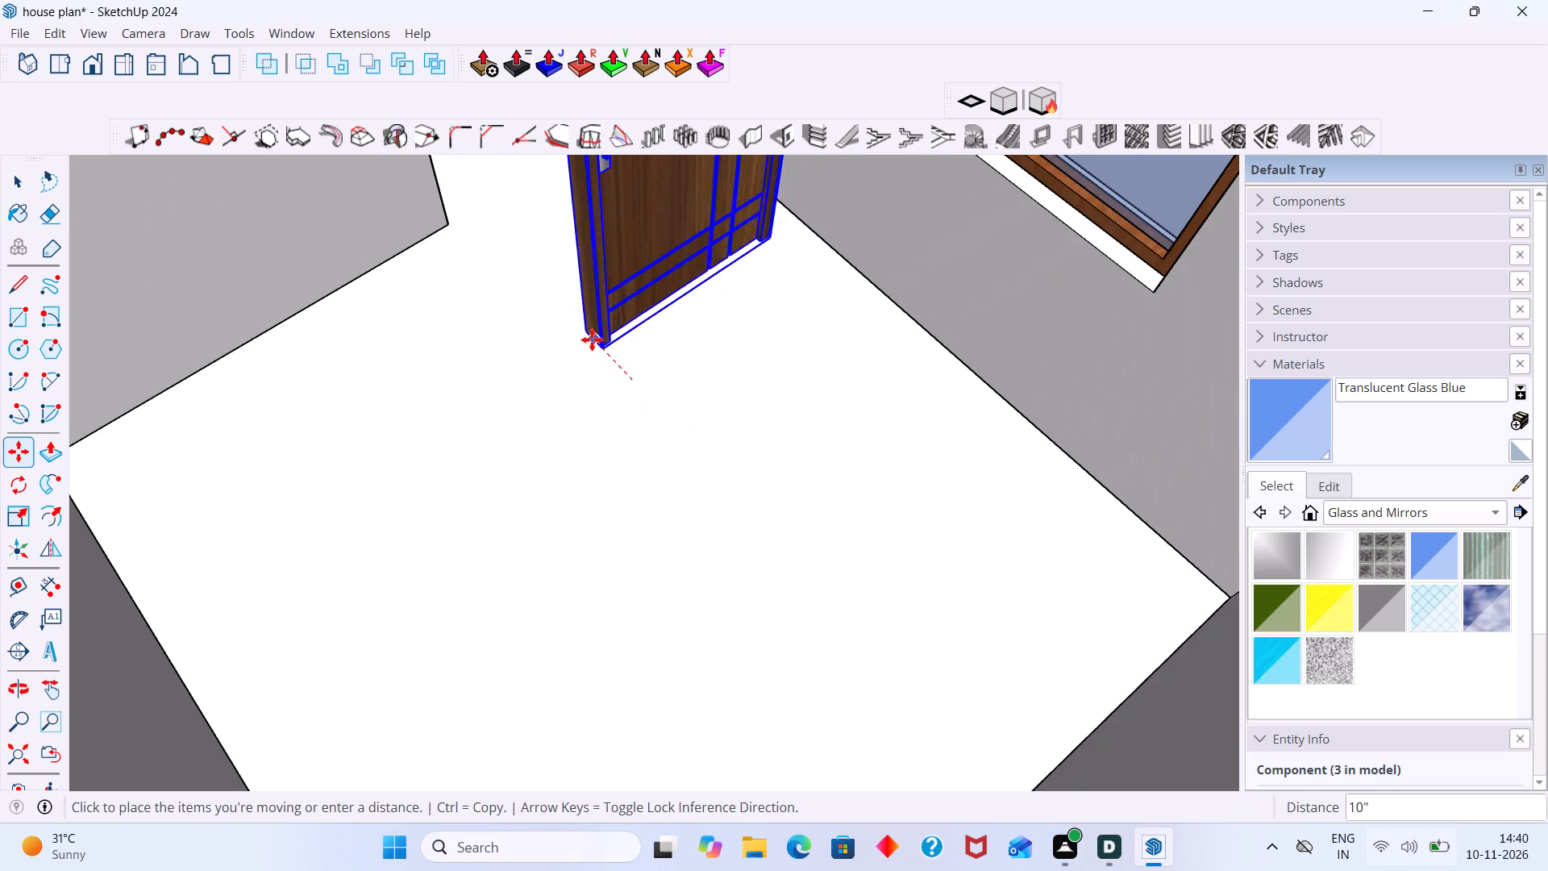
pyautogui.moveTo(615, 374); pyautogui.dragTo(588, 373, button='middle')
pyautogui.scroll(-3, 590, 365)
pyautogui.keyDown('shift'); pyautogui.moveTo(626, 374); pyautogui.dragTo(699, 540, button='middle'); pyautogui.keyUp('shift')
pyautogui.moveTo(666, 452); pyautogui.dragTo(560, 443, button='middle')
pyautogui.scroll(3, 625, 340)
pyautogui.moveTo(657, 392); pyautogui.dragTo(530, 400, button='middle')
pyautogui.scroll(7, 589, 373)
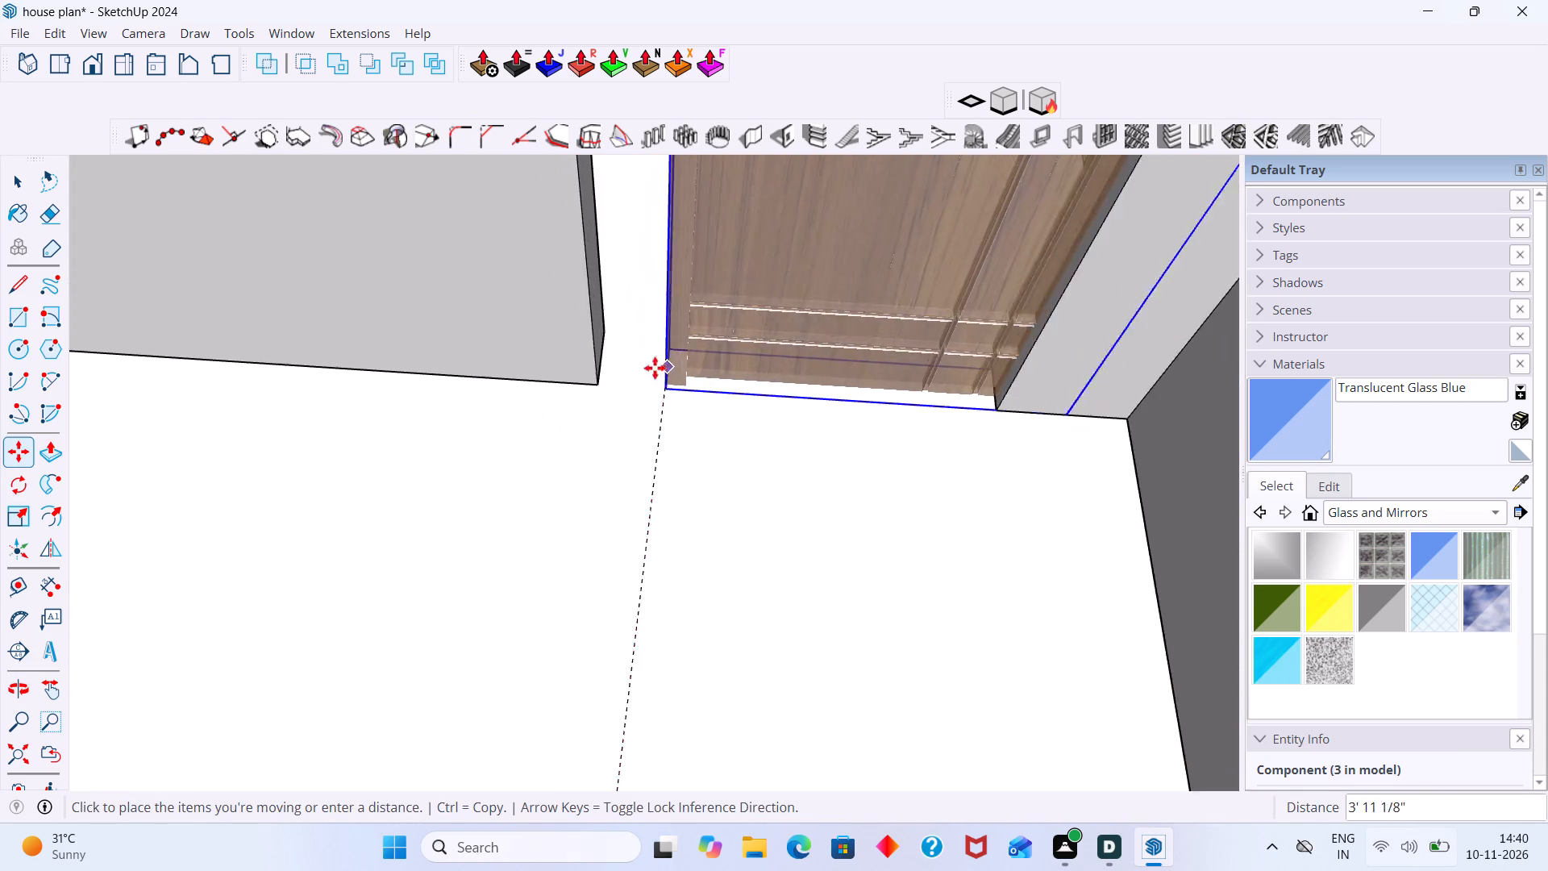
pyautogui.scroll(17, 655, 368)
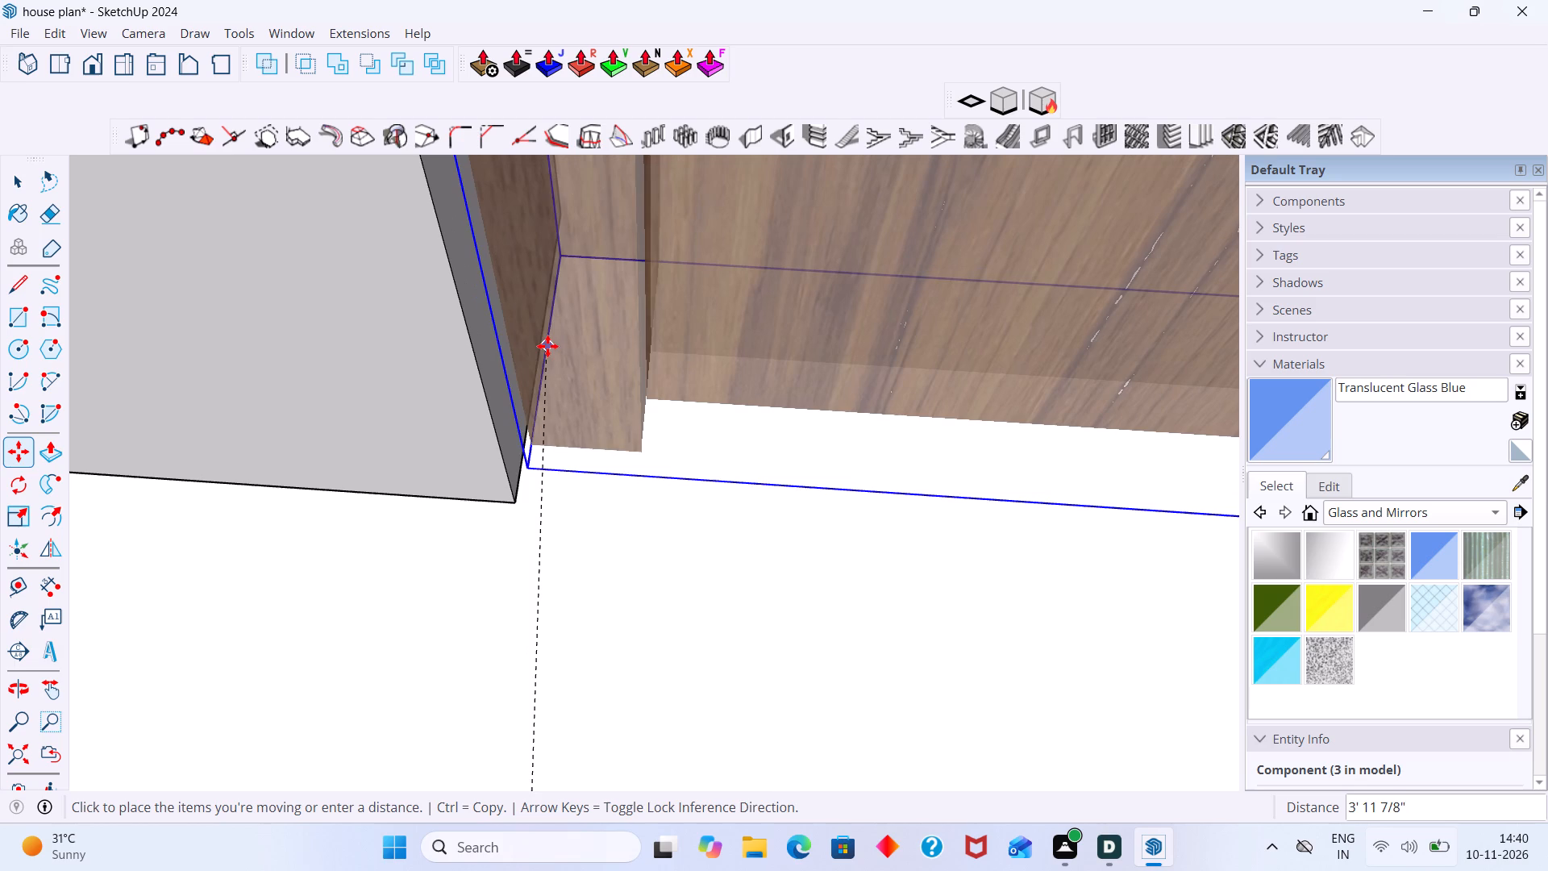
pyautogui.click(542, 347)
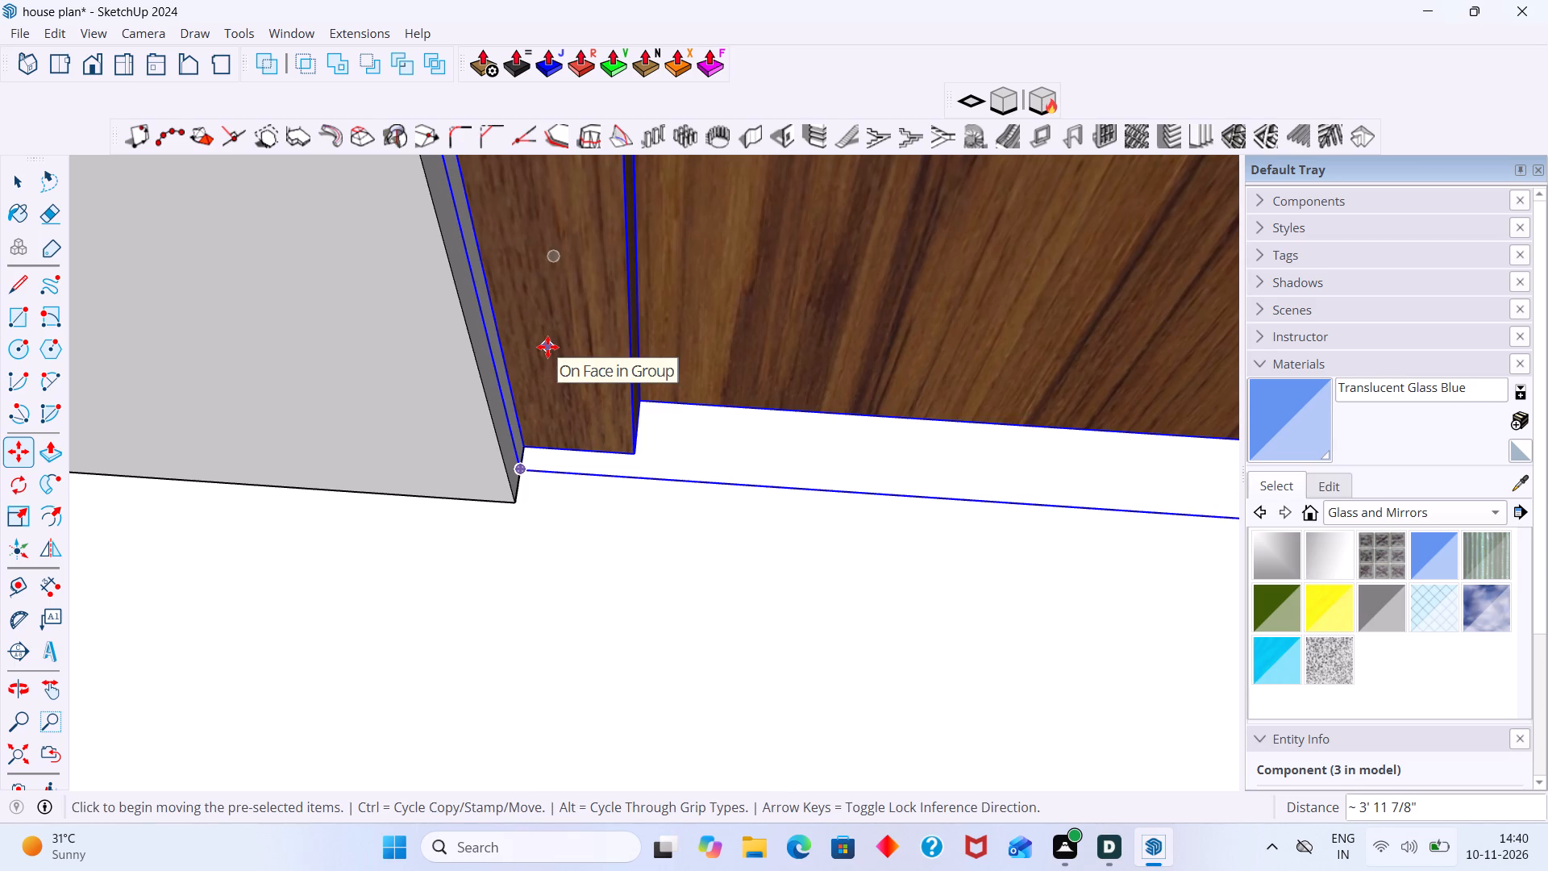
pyautogui.press('space')
pyautogui.click(793, 564)
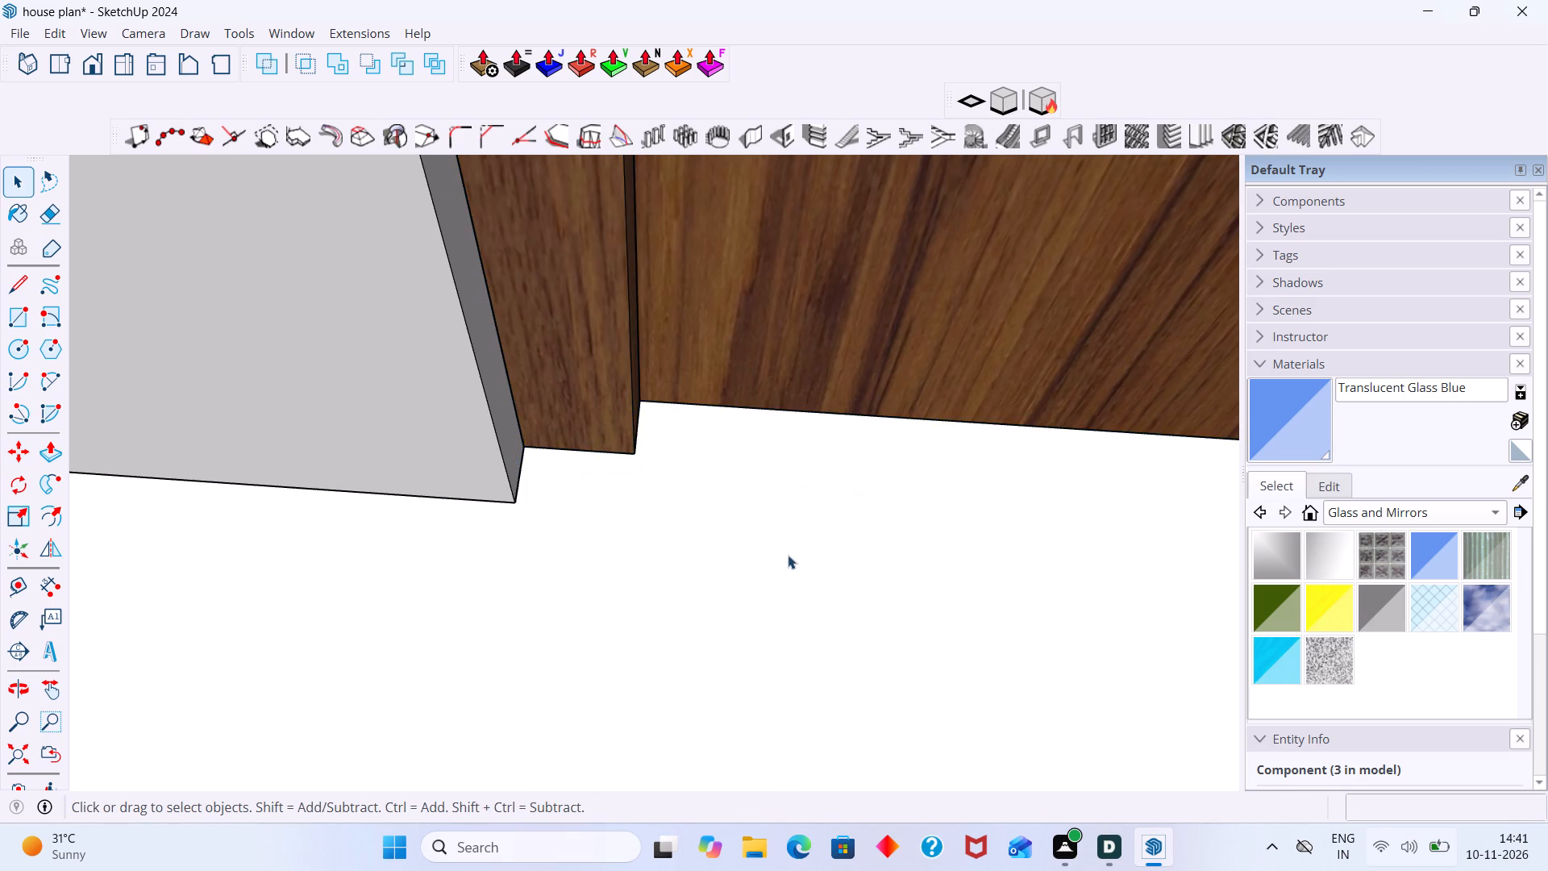
# Examine the model and the reference floor plan to check where the remaining doors belong.
pyautogui.scroll(-7, 709, 442)
pyautogui.moveTo(727, 415); pyautogui.dragTo(318, 393, button='middle')
pyautogui.scroll(-6, 399, 389)
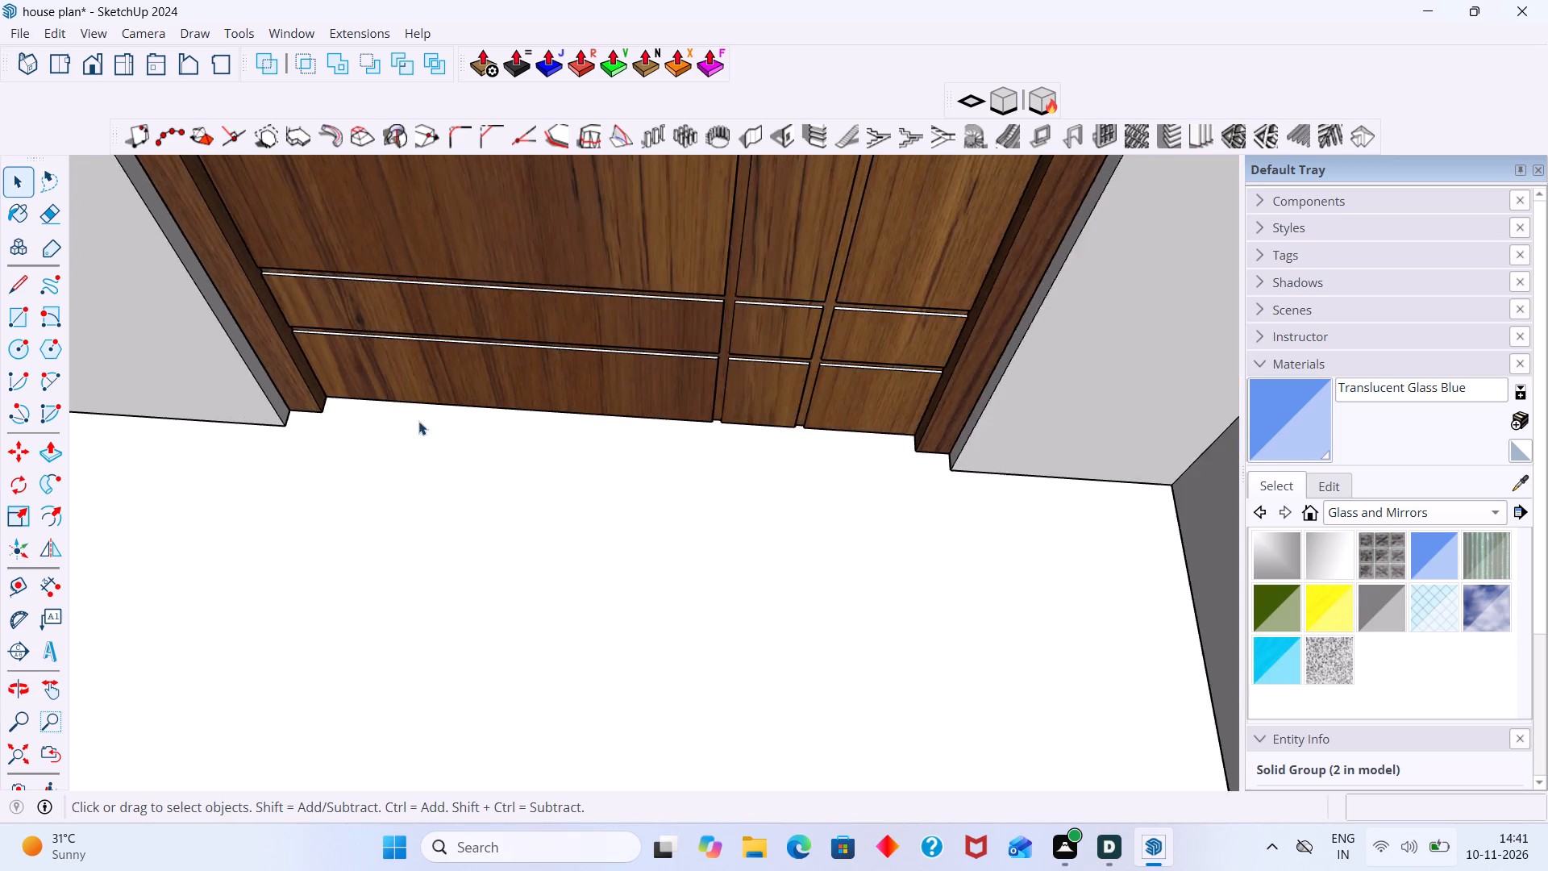
pyautogui.scroll(-20, 418, 421)
pyautogui.scroll(-9, 418, 421)
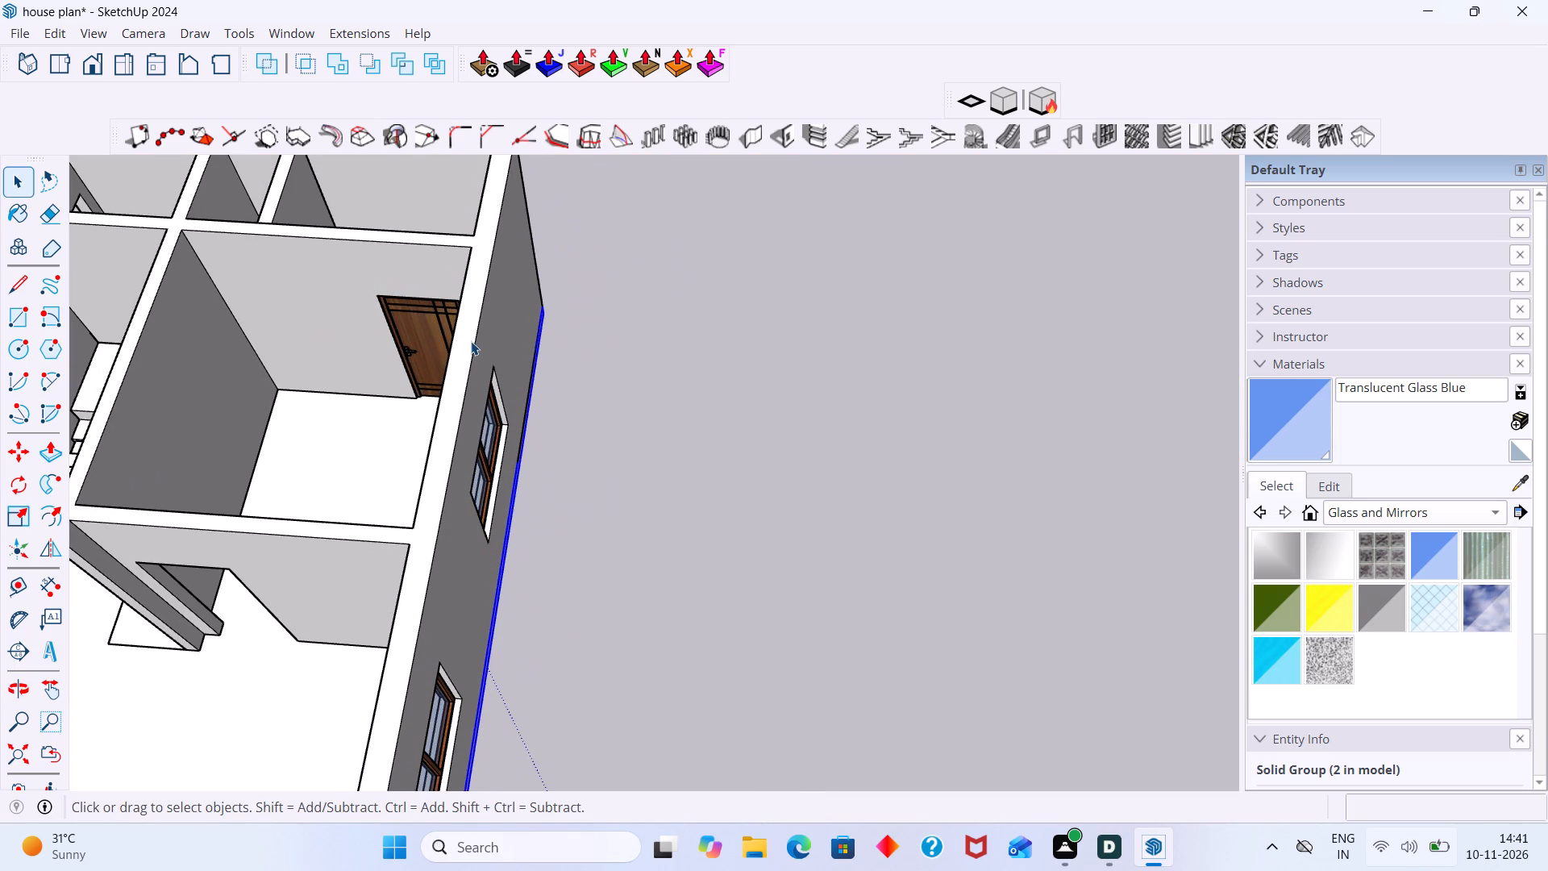
pyautogui.scroll(-3, 517, 271)
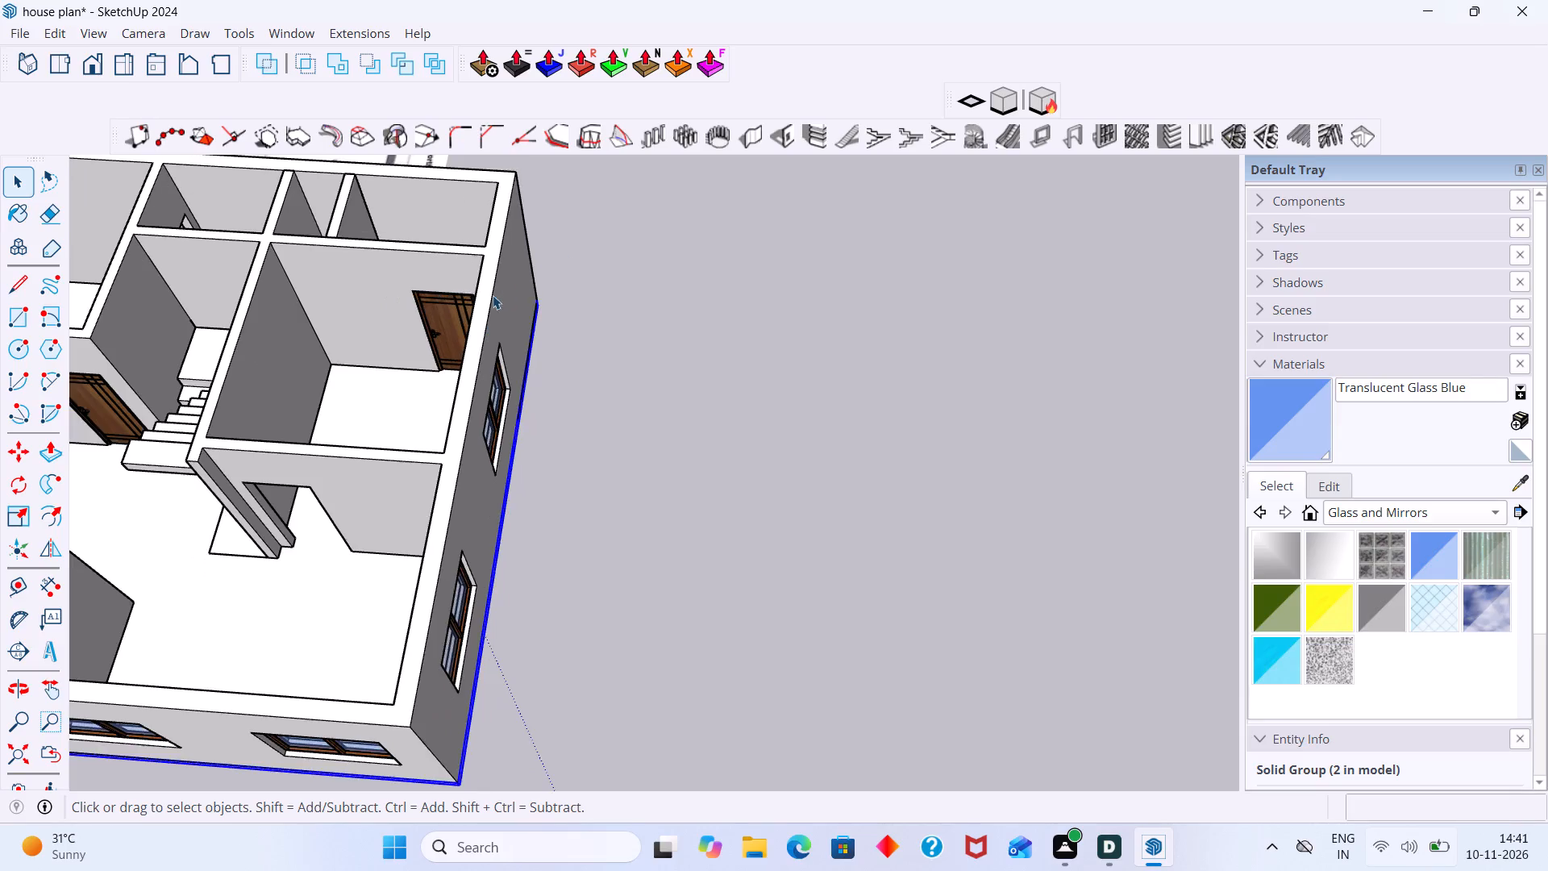
pyautogui.scroll(-2, 438, 320)
pyautogui.moveTo(432, 329); pyautogui.dragTo(451, 318, button='middle')
pyautogui.scroll(-3, 449, 313)
pyautogui.keyDown('shift'); pyautogui.moveTo(475, 324); pyautogui.dragTo(707, 354, button='middle'); pyautogui.keyUp('shift')
pyautogui.scroll(-3, 674, 327)
pyautogui.scroll(10, 625, 255)
pyautogui.keyDown('shift'); pyautogui.moveTo(573, 237); pyautogui.dragTo(644, 410, button='middle'); pyautogui.keyUp('shift')
pyautogui.scroll(5, 594, 298)
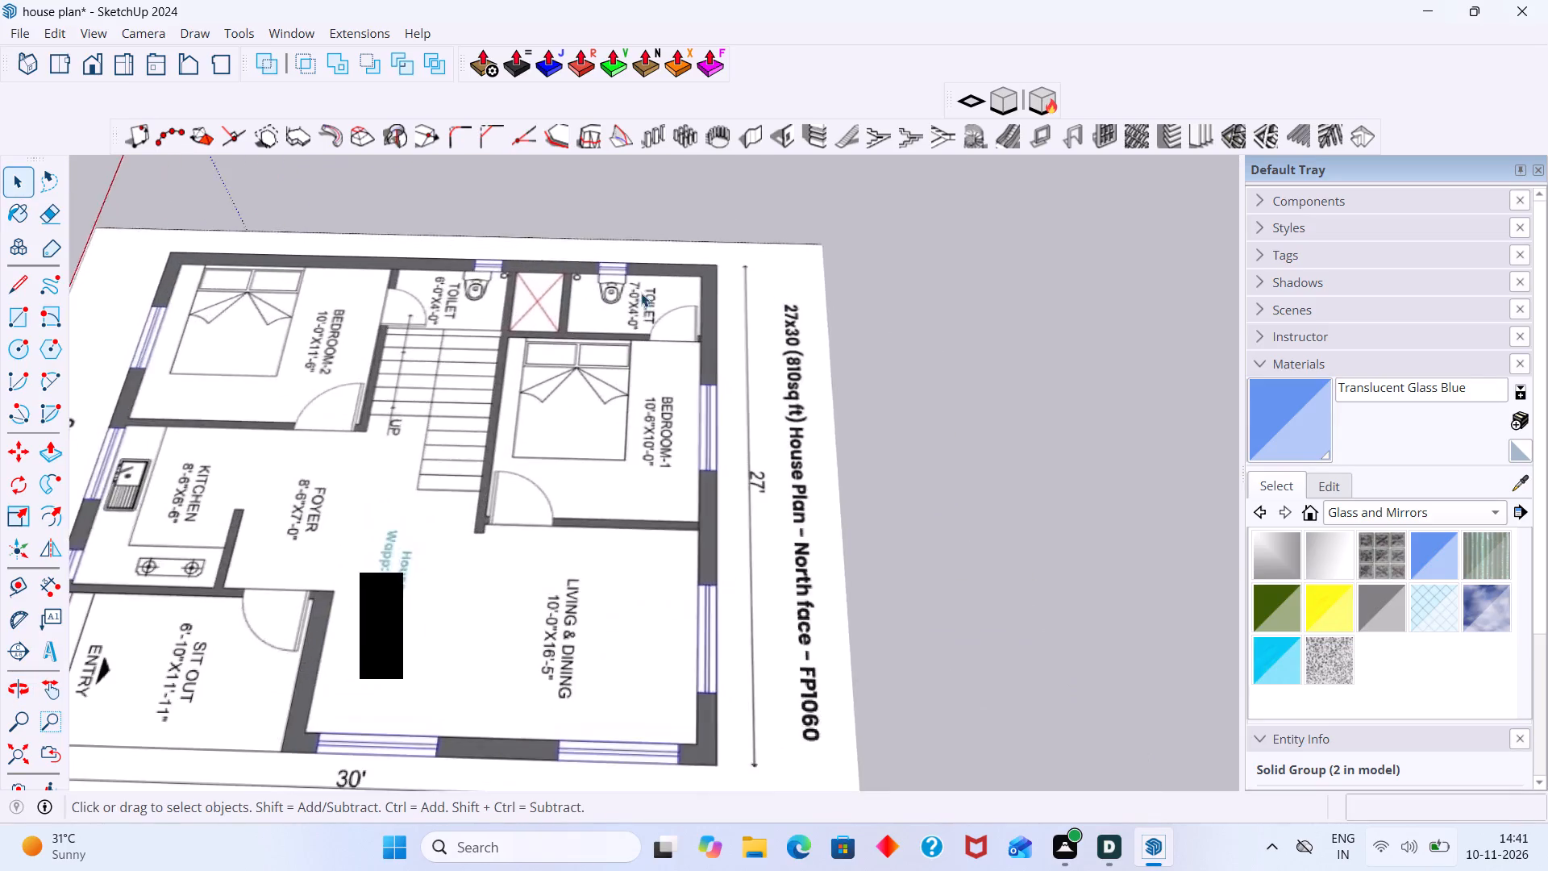
pyautogui.scroll(-15, 663, 344)
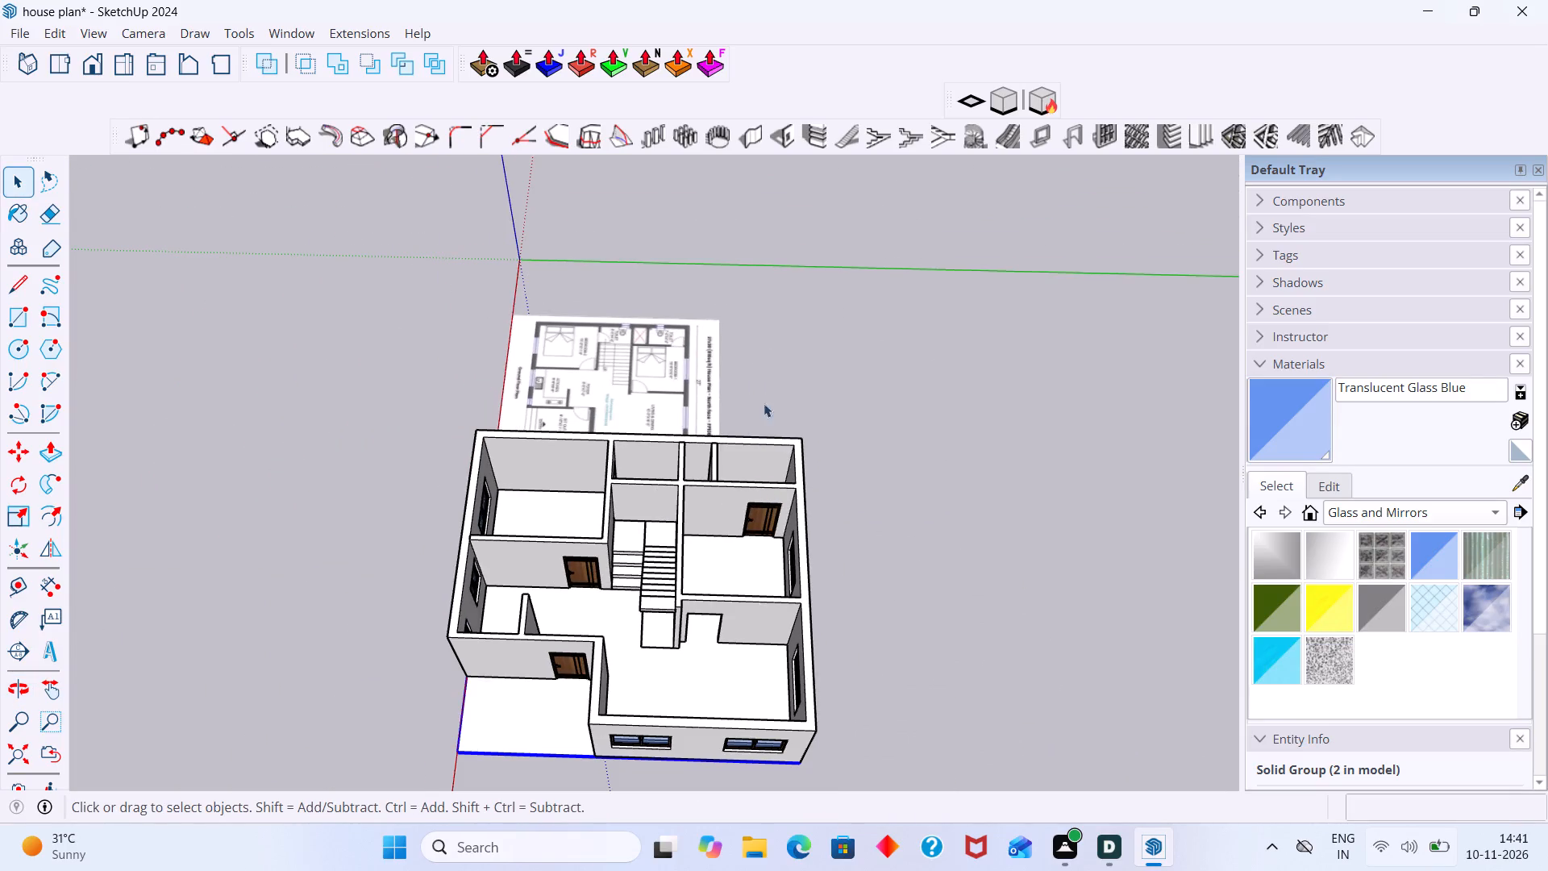
# Copy the Bedroom-1 toilet door into the living and dining room, in front of the empty Bedroom-1 doorway.
pyautogui.moveTo(714, 440); pyautogui.dragTo(711, 418, button='middle')
pyautogui.scroll(2, 643, 399)
pyautogui.keyDown('shift'); pyautogui.moveTo(788, 577); pyautogui.dragTo(789, 461, button='middle'); pyautogui.keyUp('shift')
pyautogui.scroll(5, 789, 473)
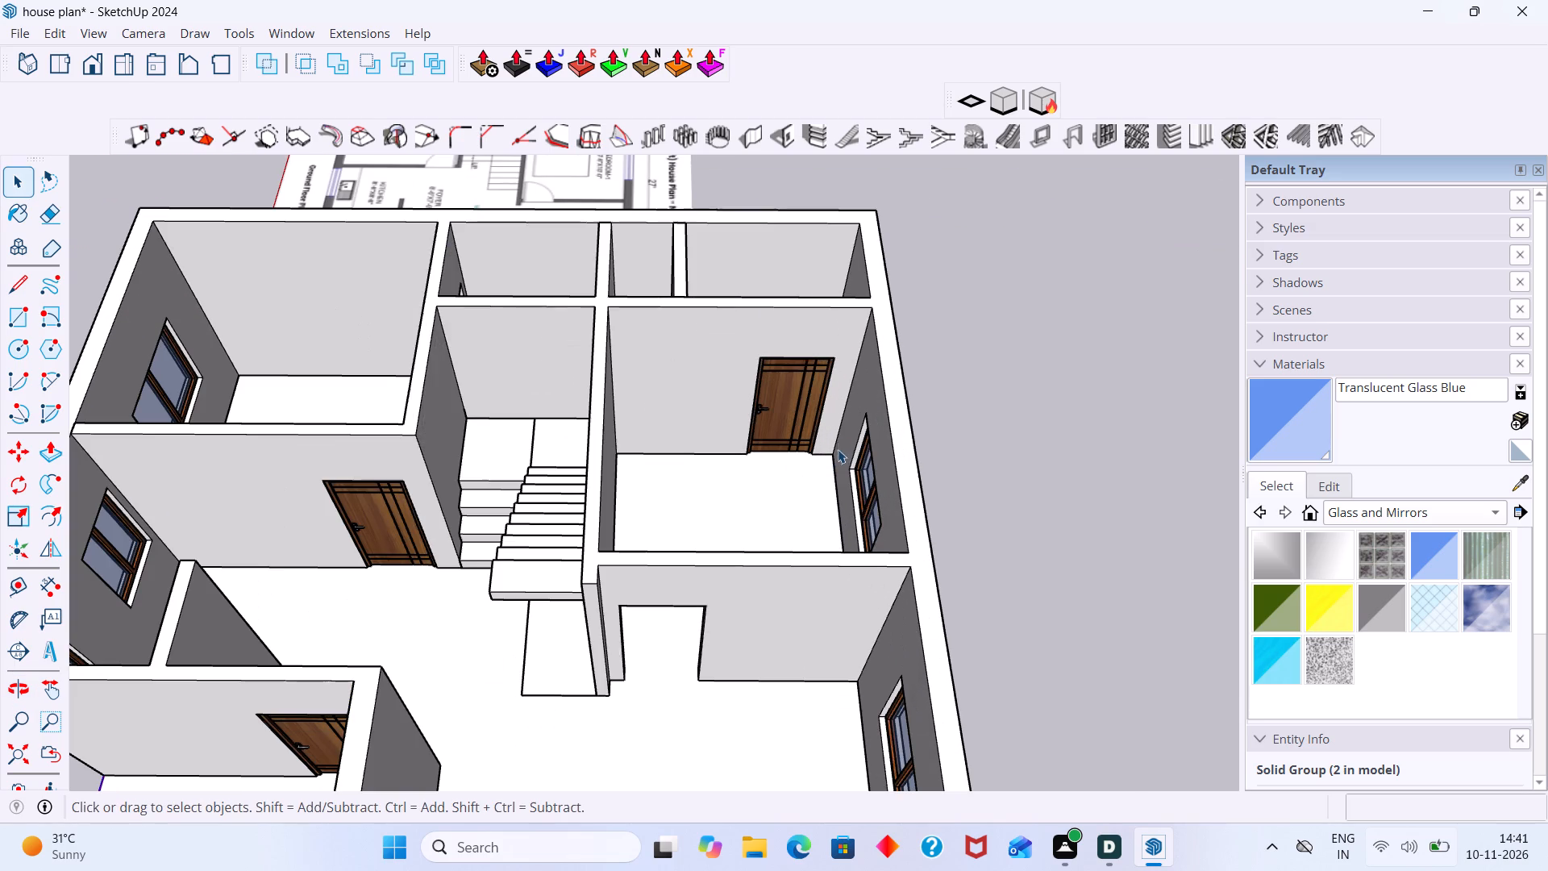
pyautogui.click(809, 421)
pyautogui.press('m')
pyautogui.scroll(6, 774, 483)
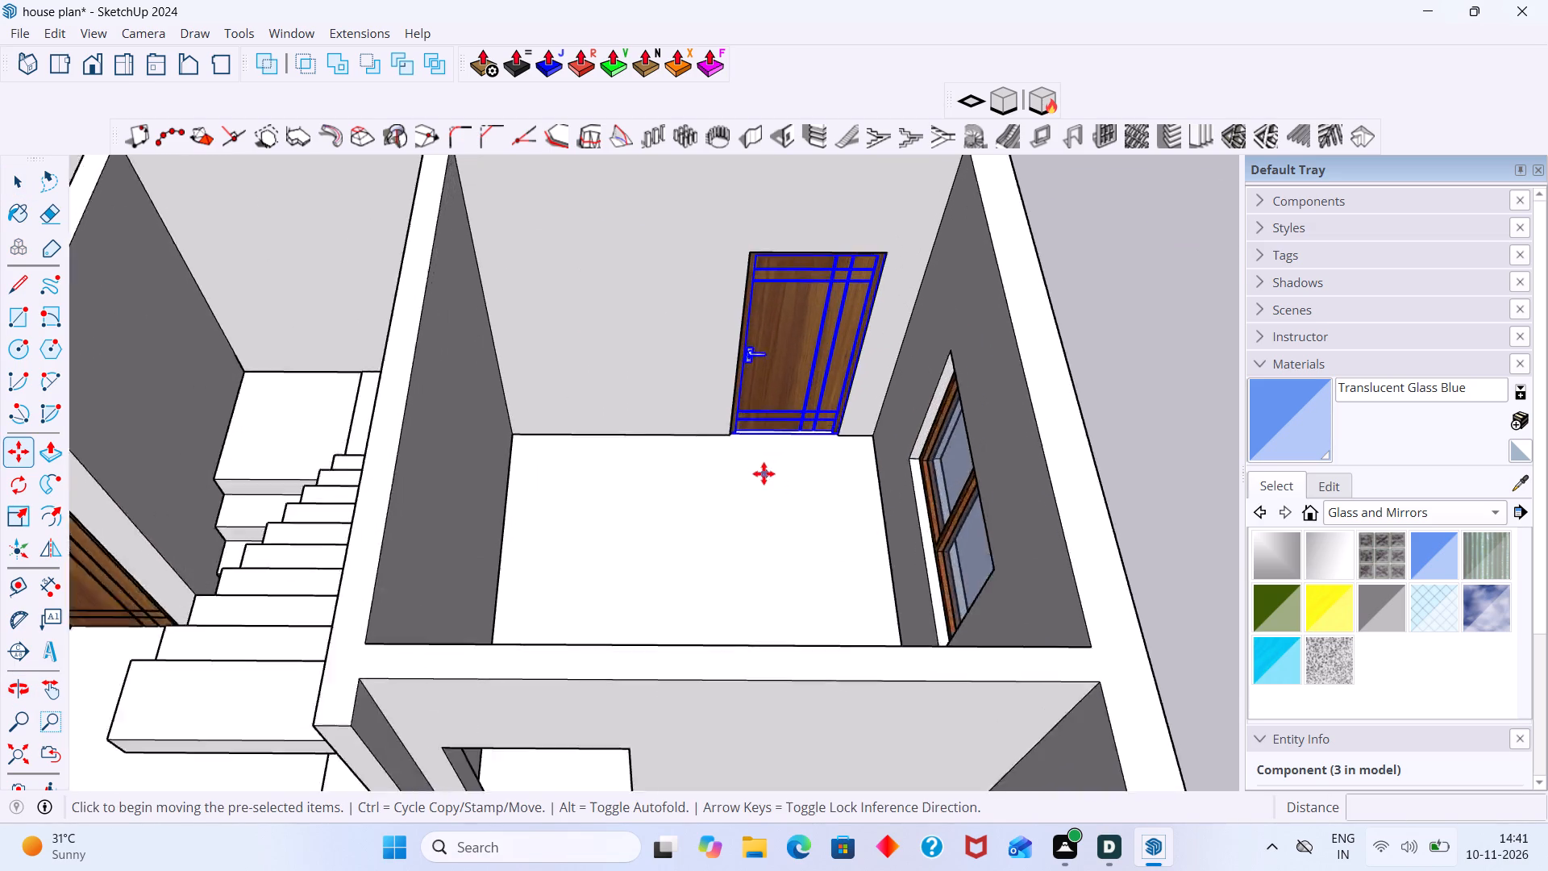
pyautogui.scroll(2, 764, 473)
pyautogui.click(714, 422)
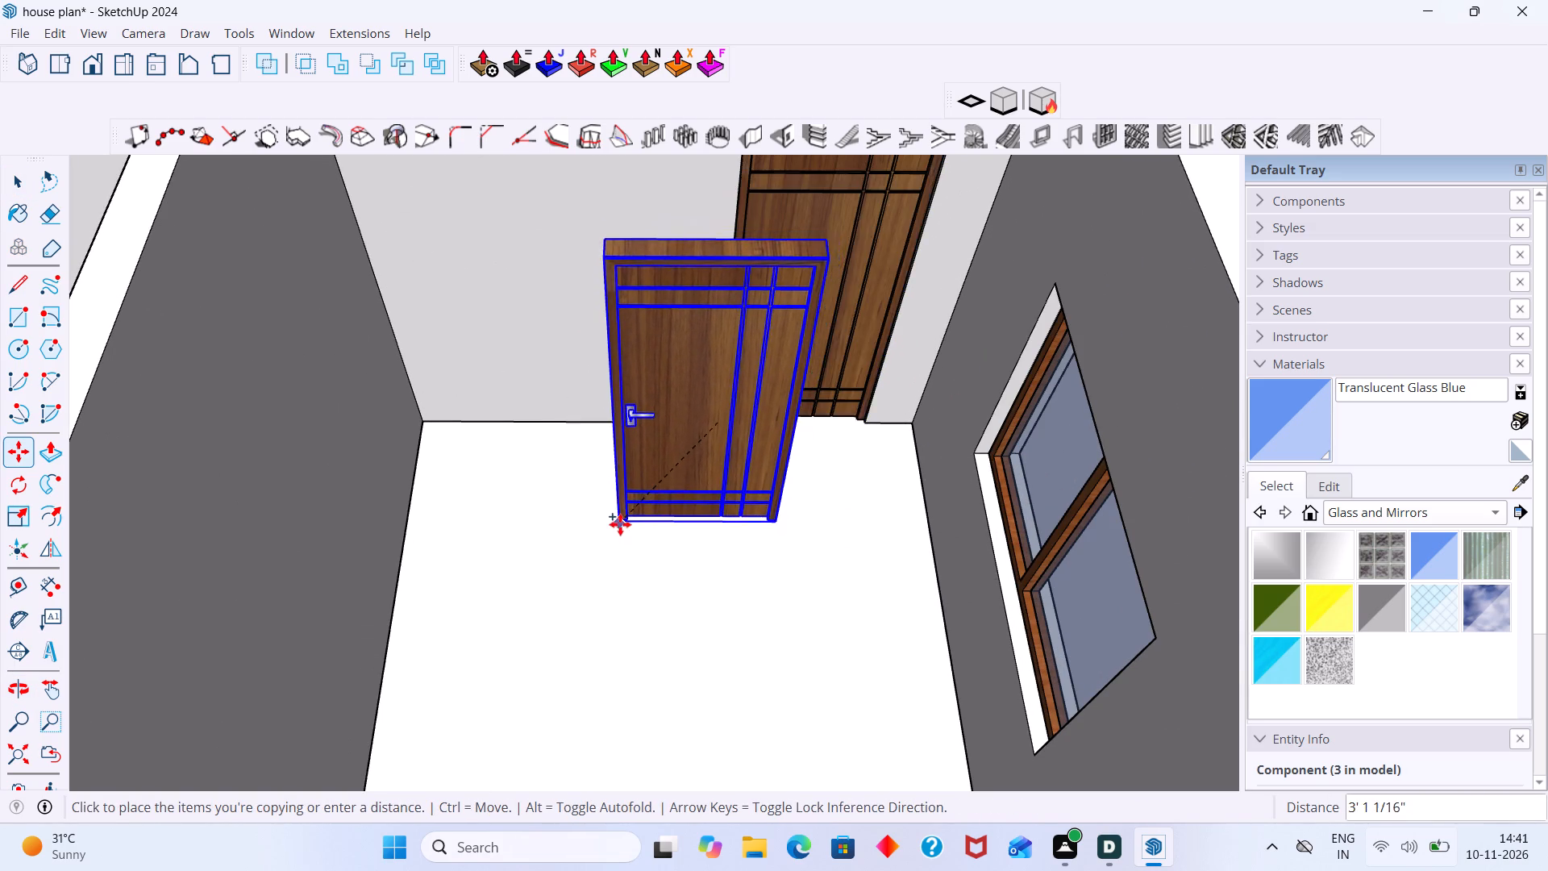
pyautogui.scroll(-9, 618, 531)
pyautogui.keyDown('shift'); pyautogui.moveTo(626, 588); pyautogui.dragTo(656, 443, button='middle'); pyautogui.keyUp('shift')
pyautogui.scroll(9, 593, 569)
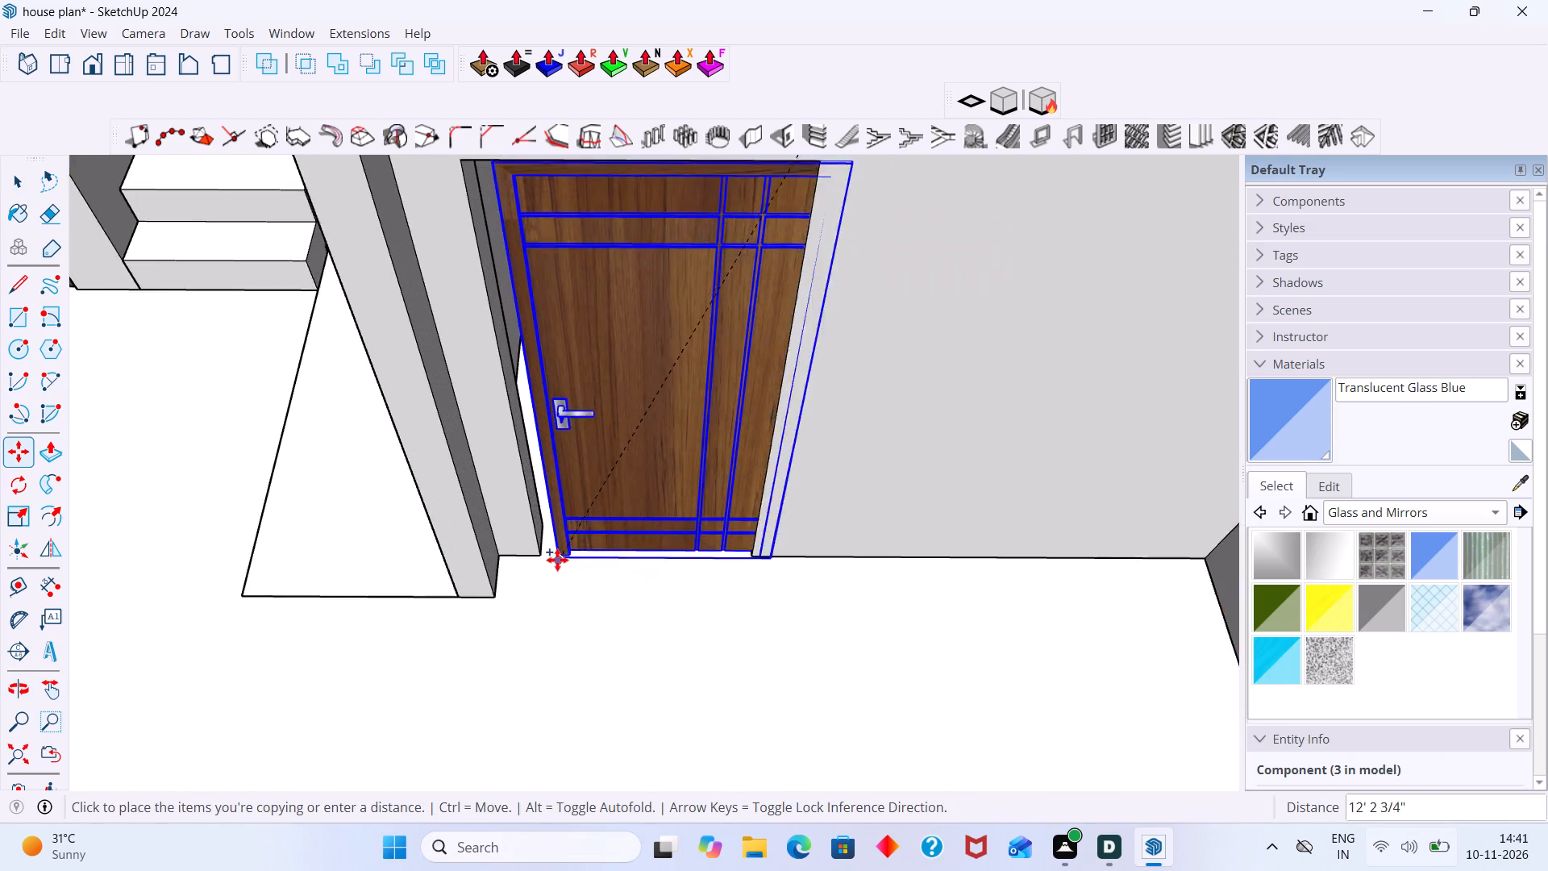
pyautogui.scroll(7, 557, 560)
pyautogui.scroll(-11, 572, 592)
pyautogui.moveTo(585, 614); pyautogui.dragTo(606, 565, button='middle')
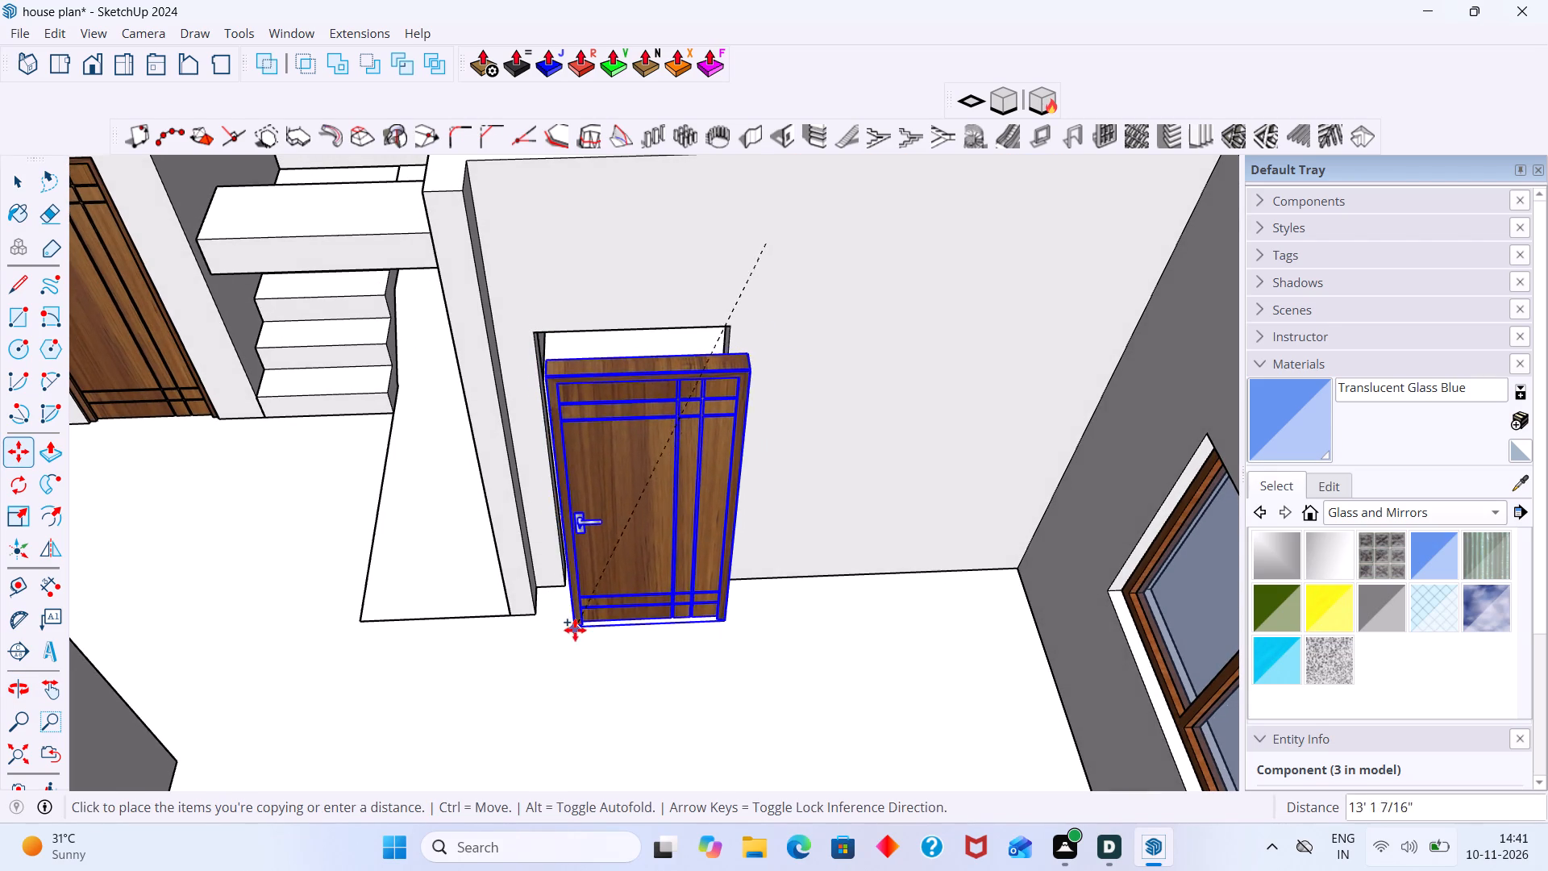
pyautogui.click(588, 675)
# Move the new door about 2' 1 1/4" into the doorway between the living room and Bedroom-1.
pyautogui.moveTo(546, 680); pyautogui.dragTo(655, 656, button='middle')
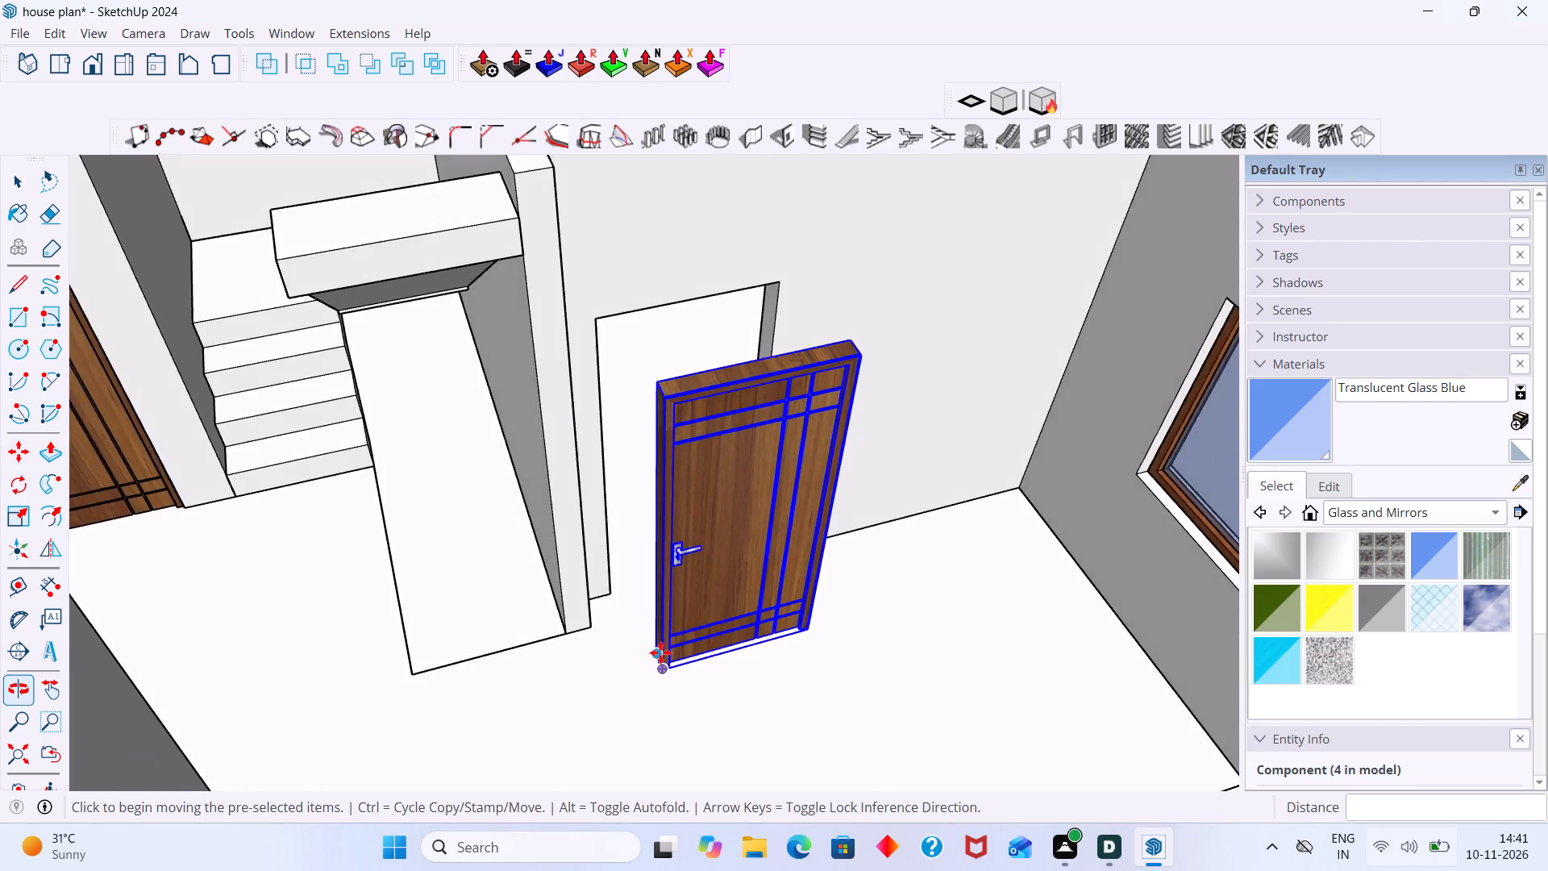
pyautogui.scroll(14, 664, 649)
pyautogui.click(668, 668)
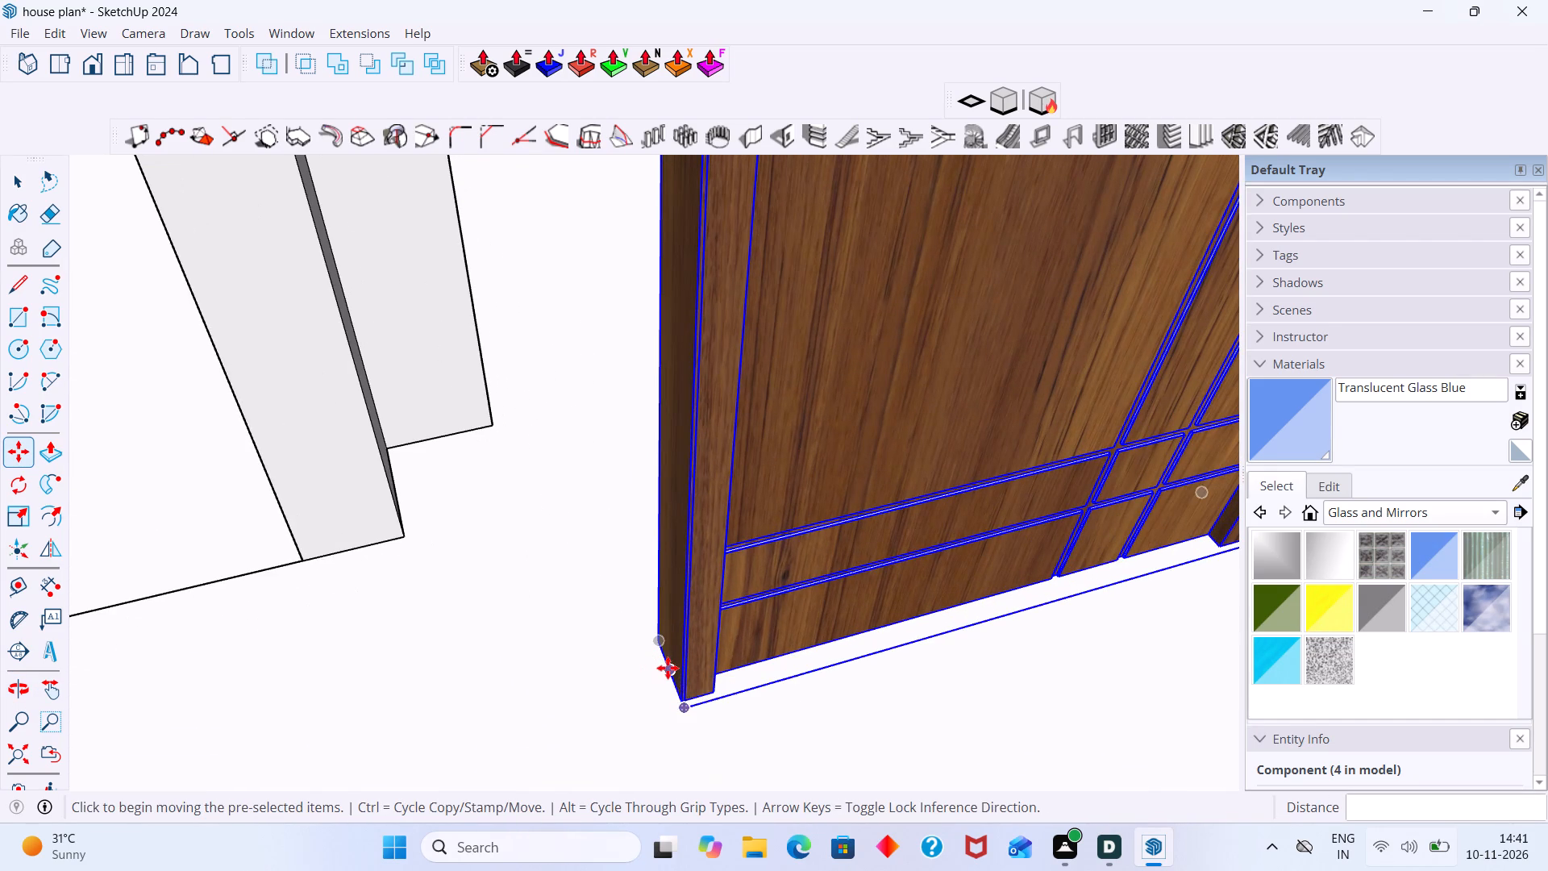
pyautogui.moveTo(489, 394); pyautogui.dragTo(321, 451, button='middle')
pyautogui.scroll(10, 574, 358)
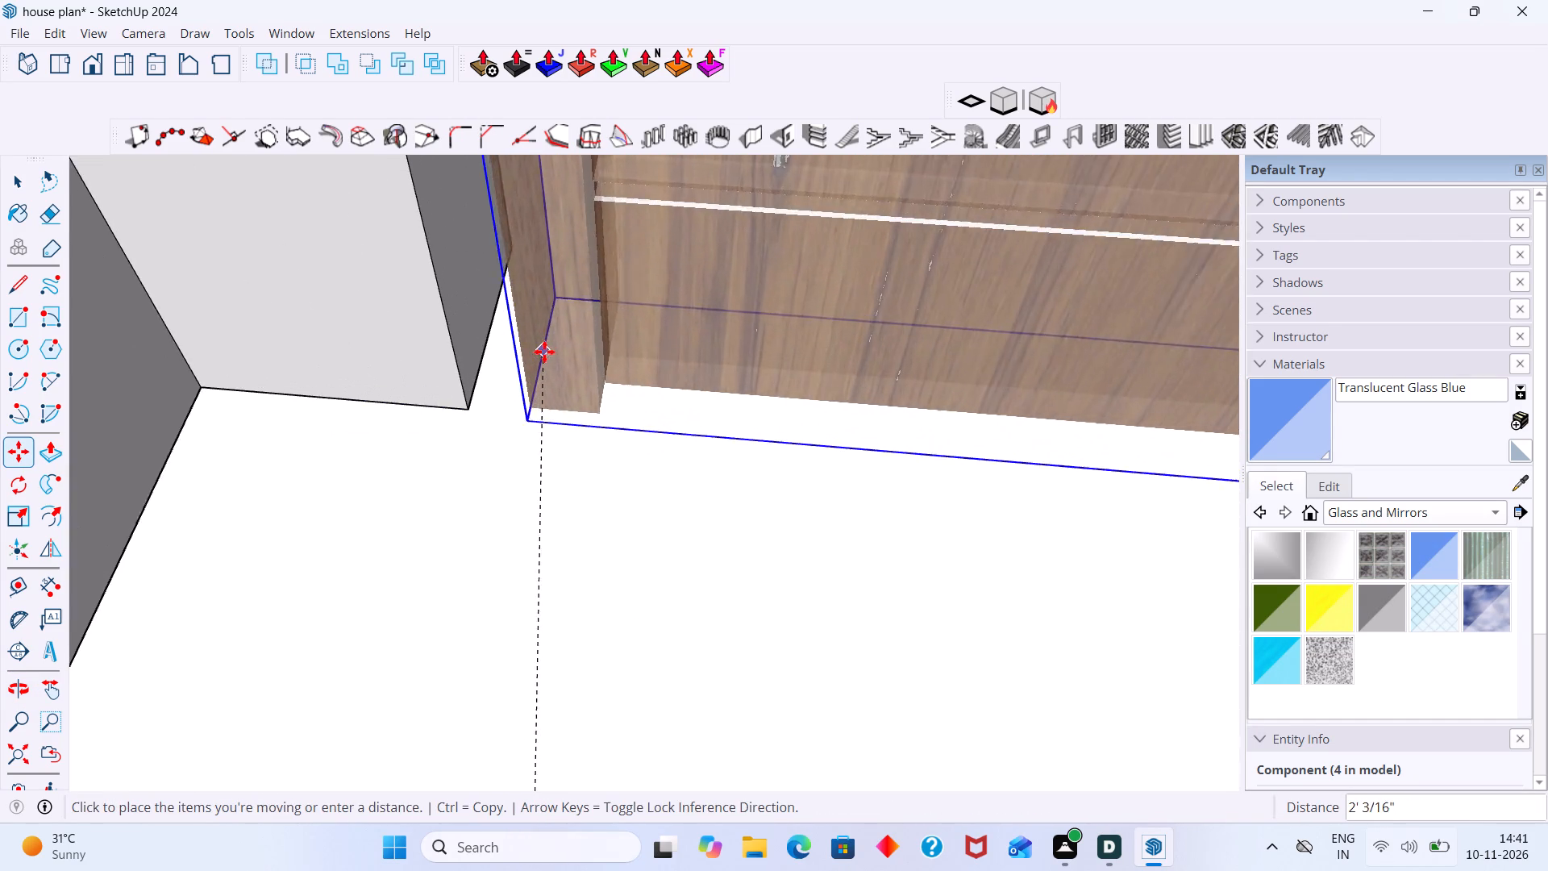
pyautogui.scroll(1, 544, 352)
pyautogui.click(489, 319)
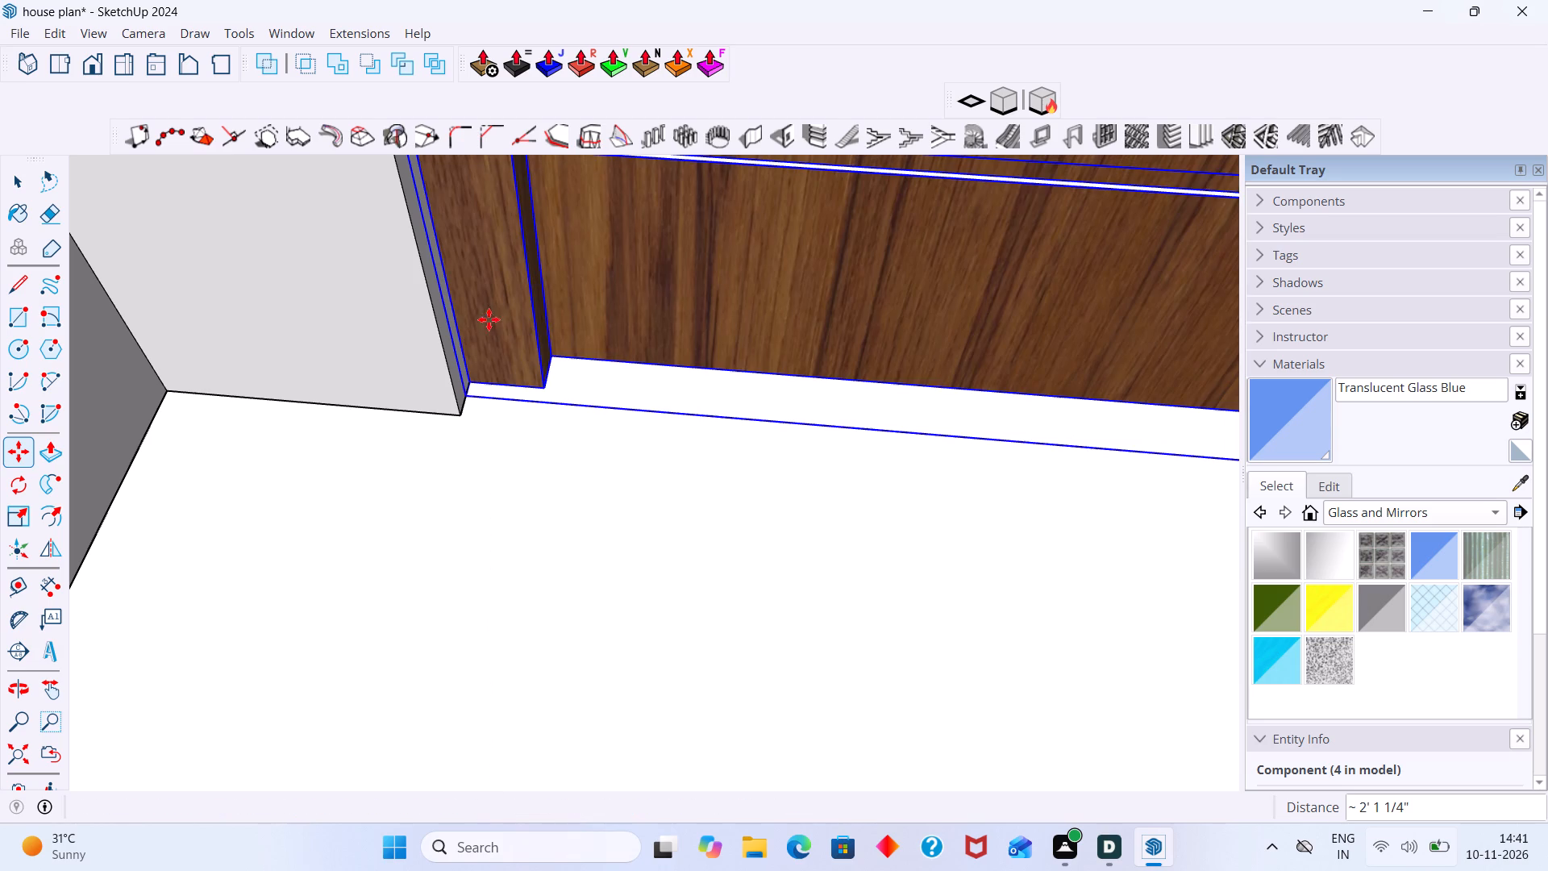
pyautogui.press('space')
pyautogui.scroll(-20, 528, 362)
pyautogui.scroll(-4, 528, 362)
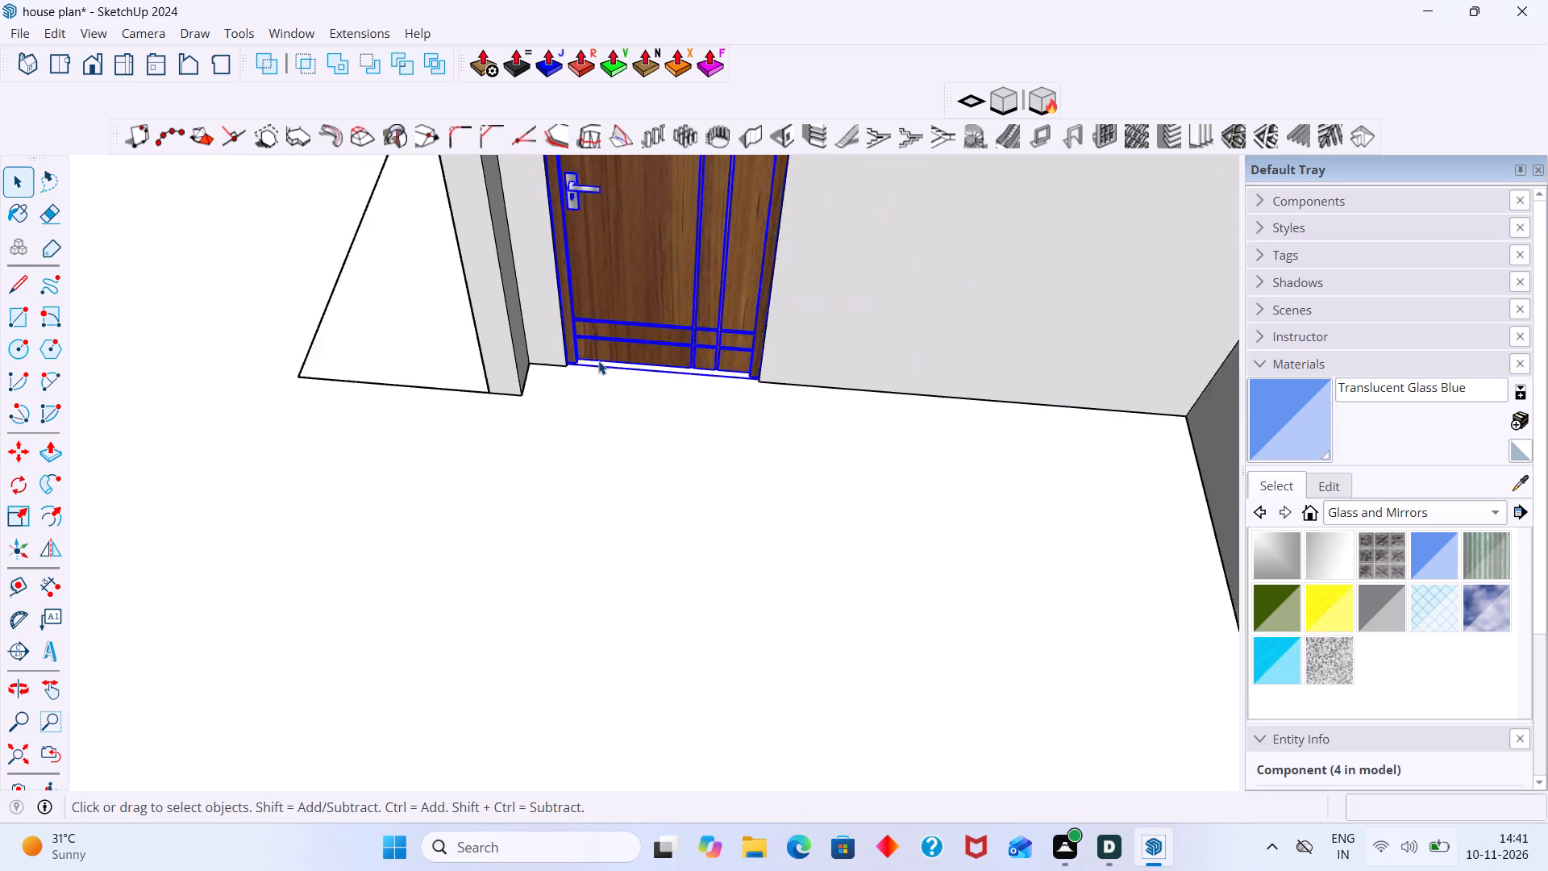
pyautogui.scroll(-14, 598, 360)
pyautogui.click(855, 311)
# Inspect the newly fitted living room door and the rest of the house from several angles.
pyautogui.scroll(9, 627, 297)
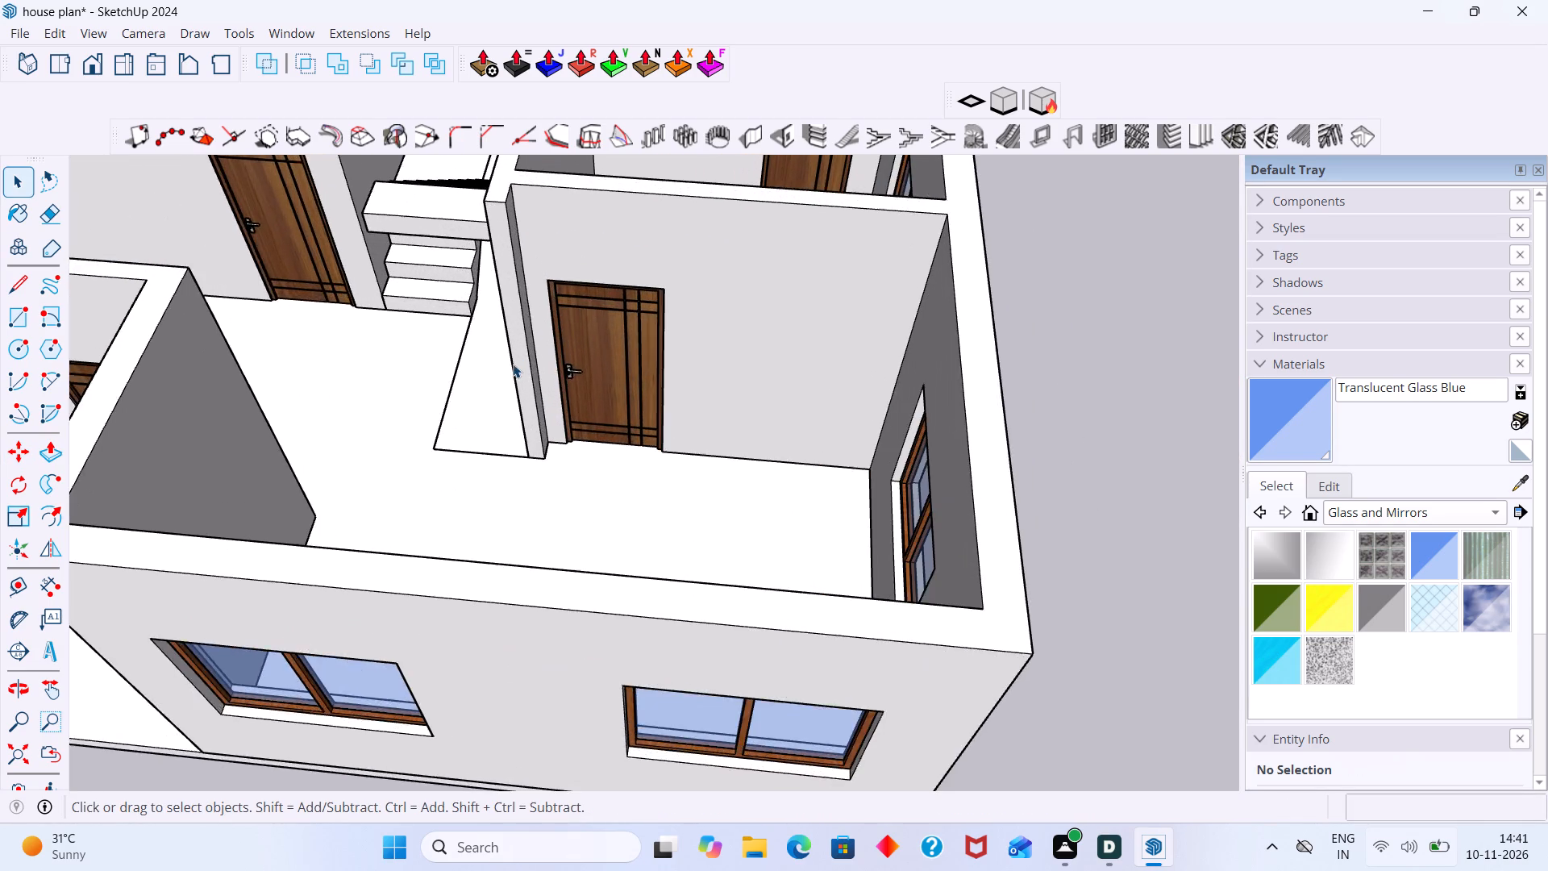
pyautogui.moveTo(513, 369); pyautogui.dragTo(587, 390, button='middle')
pyautogui.scroll(-4, 509, 342)
pyautogui.moveTo(509, 362); pyautogui.dragTo(660, 333, button='middle')
pyautogui.scroll(4, 462, 352)
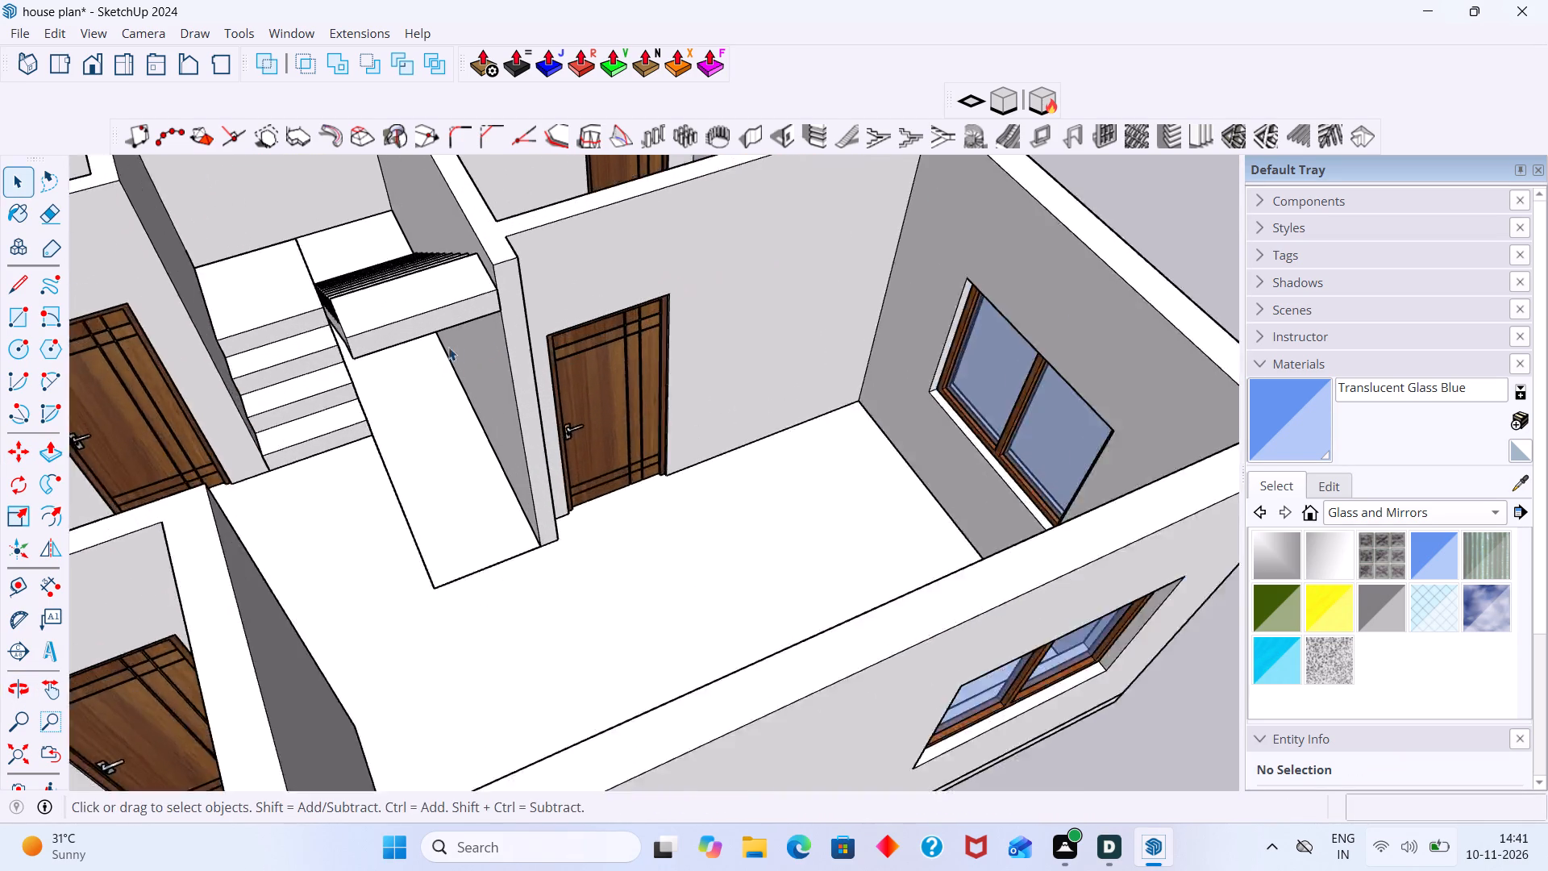
pyautogui.scroll(3, 448, 347)
pyautogui.moveTo(439, 343); pyautogui.dragTo(622, 331, button='middle')
pyautogui.scroll(3, 575, 310)
pyautogui.scroll(-19, 574, 310)
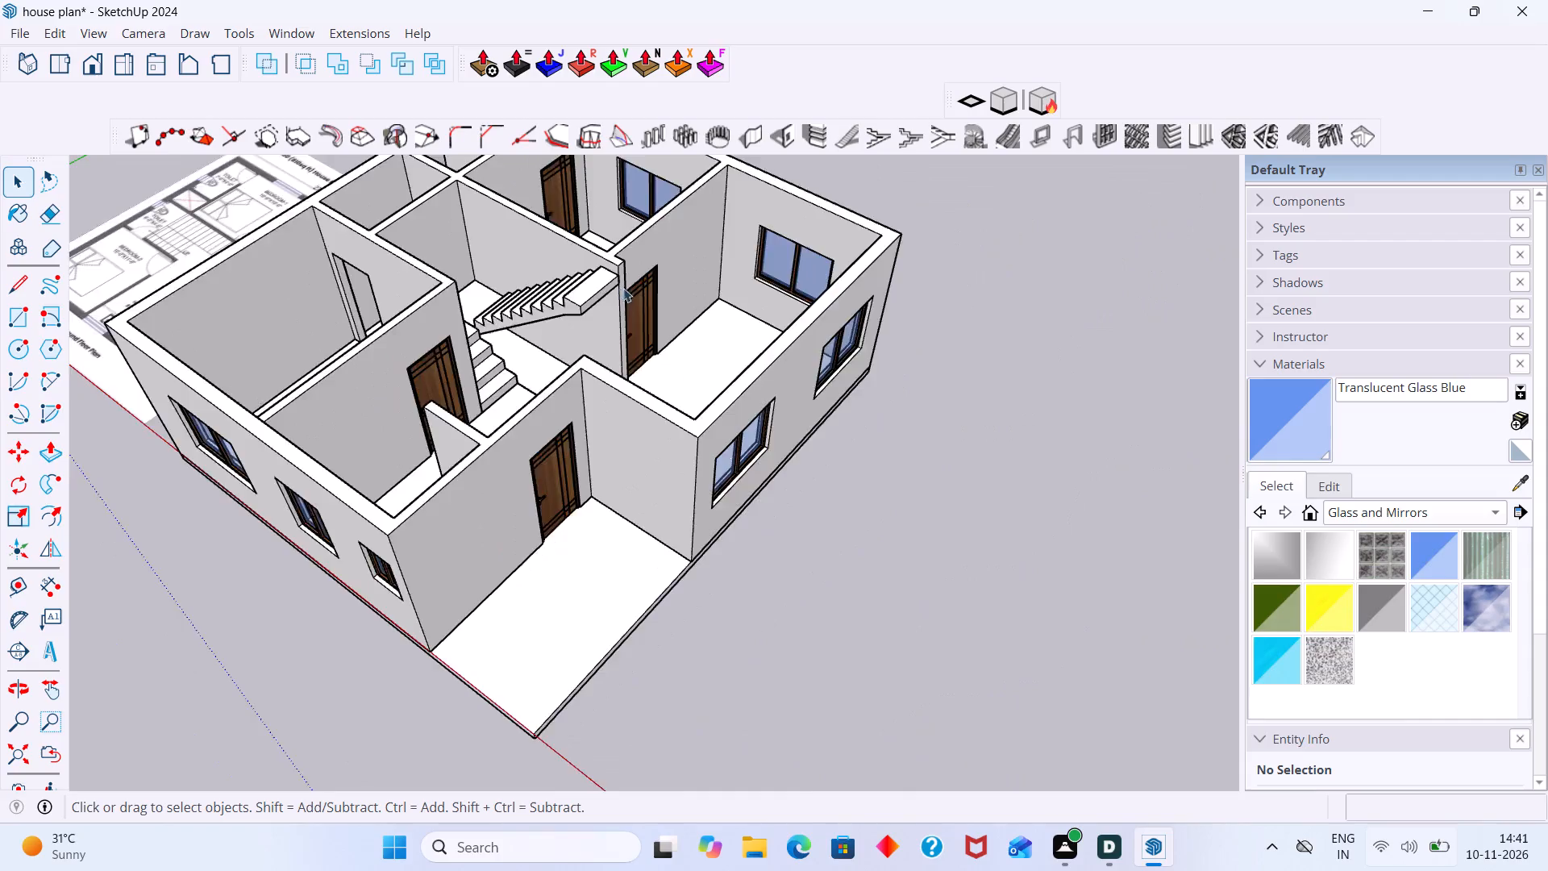
pyautogui.scroll(-4, 623, 288)
pyautogui.scroll(20, 639, 284)
pyautogui.moveTo(619, 315); pyautogui.dragTo(459, 331, button='middle')
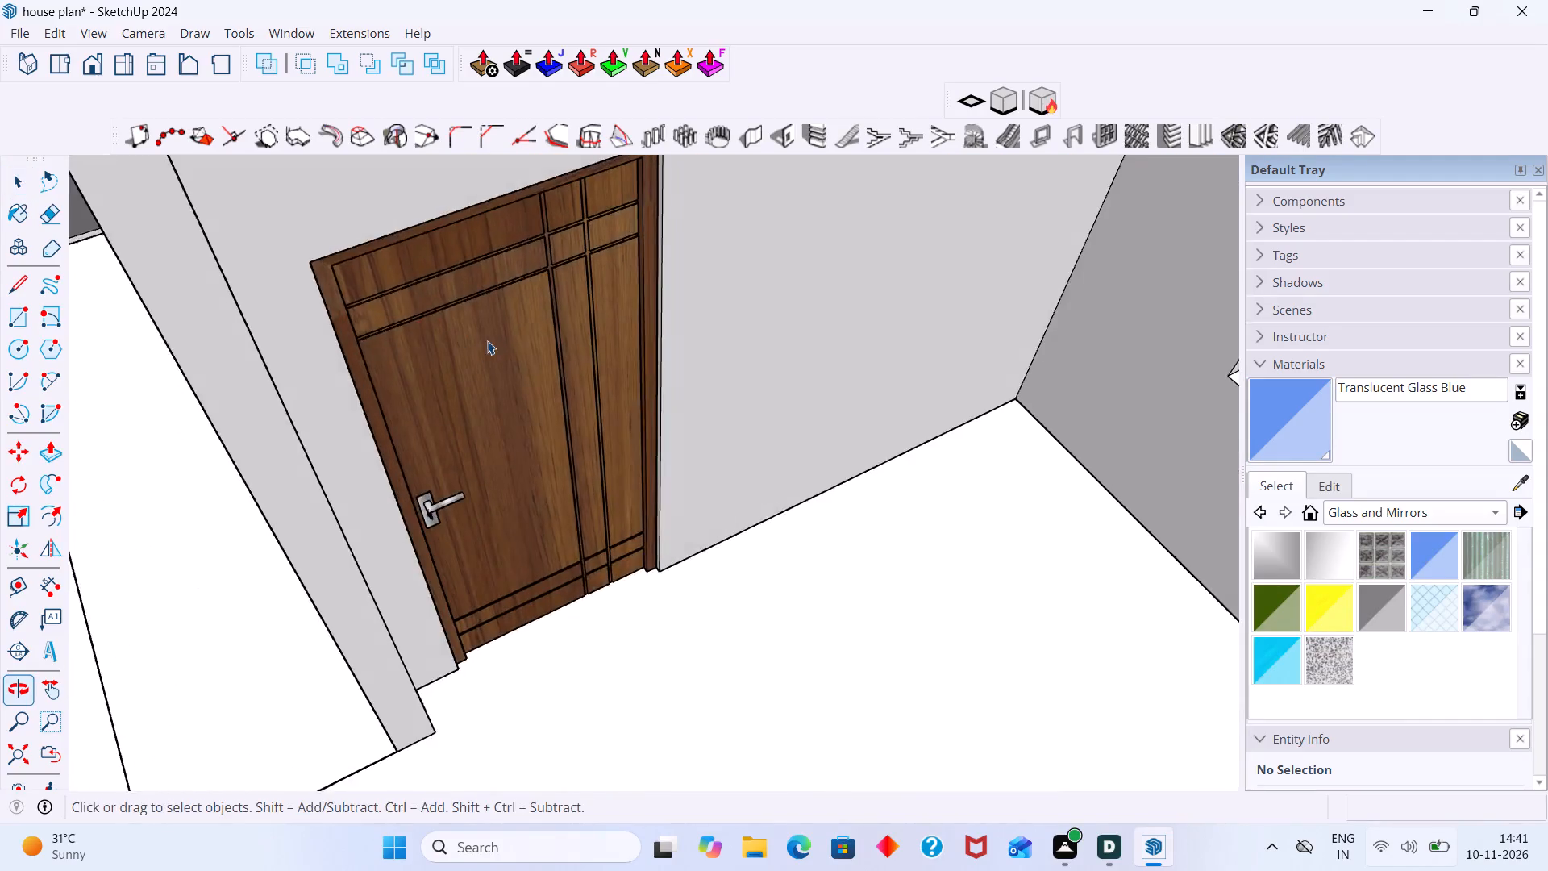
pyautogui.scroll(-2, 468, 403)
pyautogui.moveTo(481, 419); pyautogui.dragTo(389, 406, button='middle')
pyautogui.scroll(10, 414, 433)
pyautogui.scroll(-3, 421, 416)
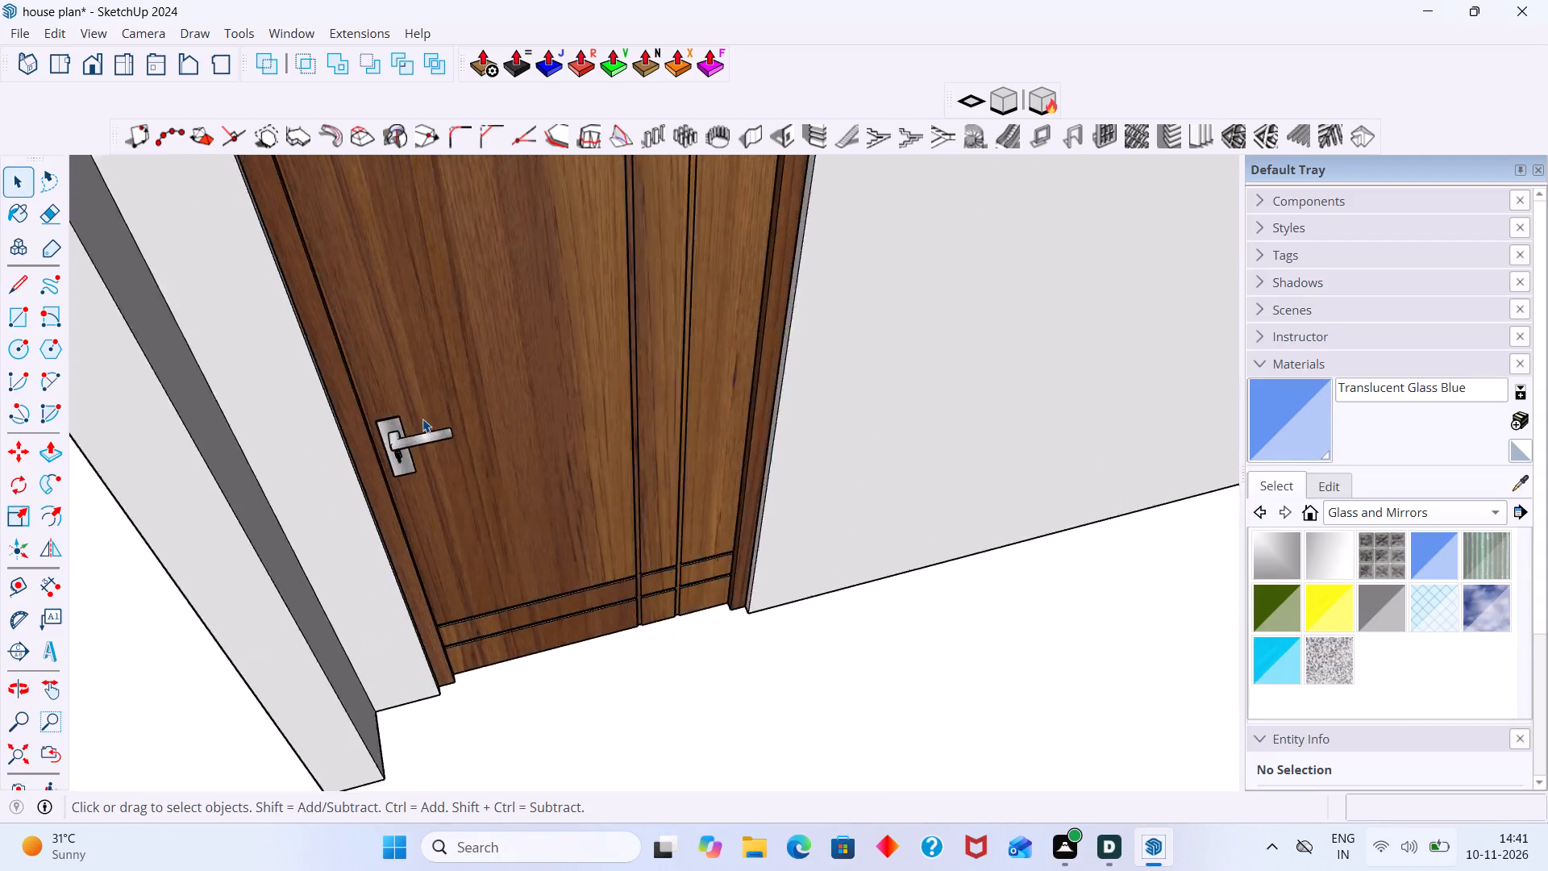
pyautogui.scroll(-19, 422, 419)
pyautogui.scroll(-5, 443, 393)
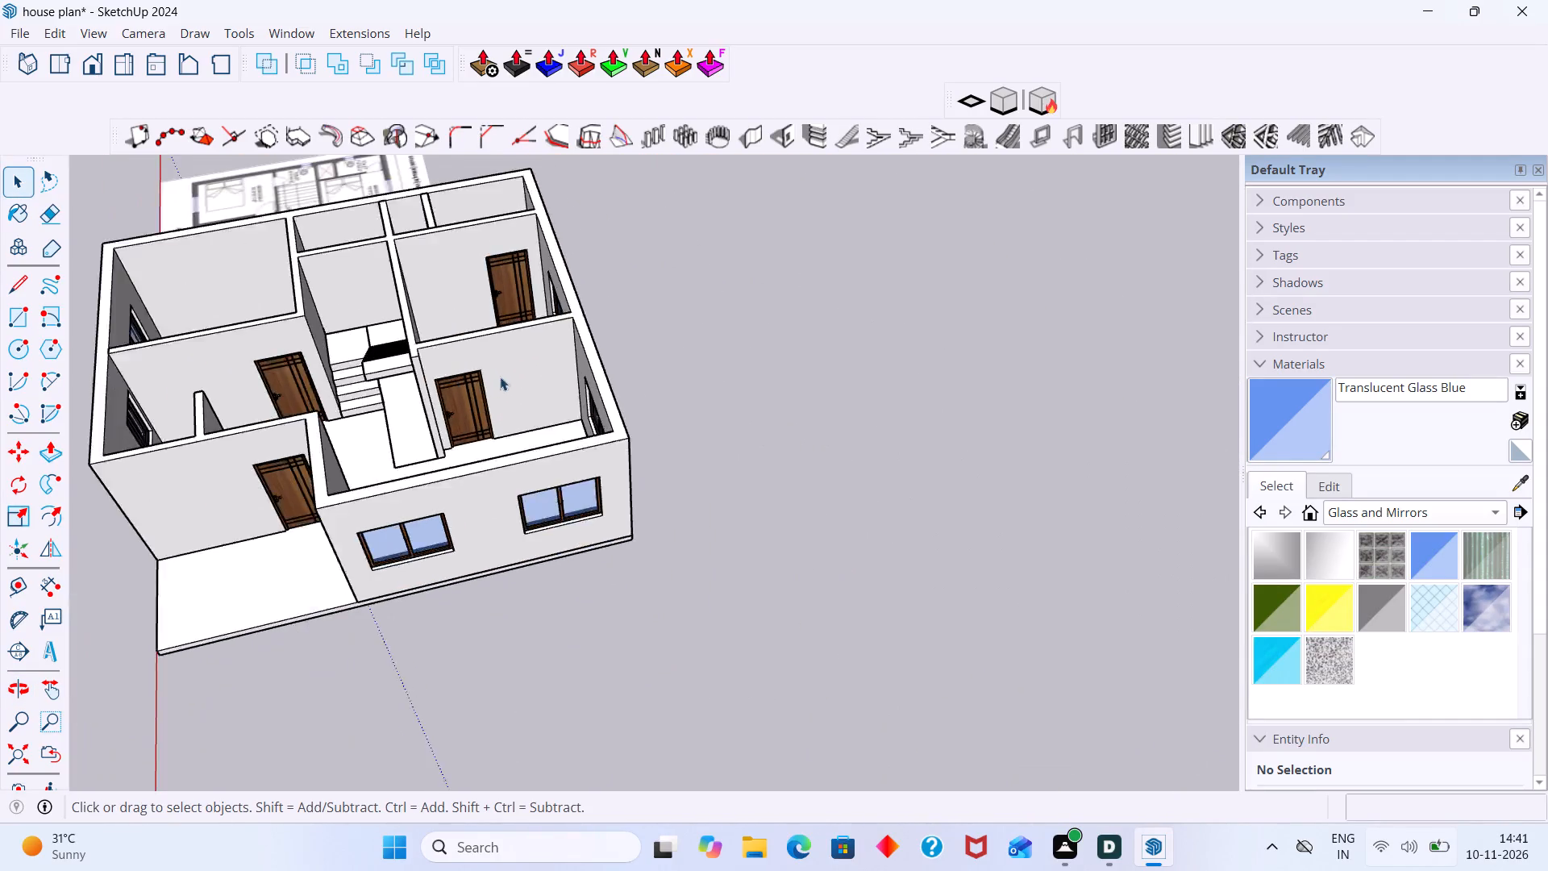
# Examine the reference floor plan and the house model to find the next doorway that needs a door.
pyautogui.scroll(-9, 500, 377)
pyautogui.keyDown('shift'); pyautogui.moveTo(526, 354); pyautogui.dragTo(546, 536, button='middle'); pyautogui.keyUp('shift')
pyautogui.scroll(10, 427, 432)
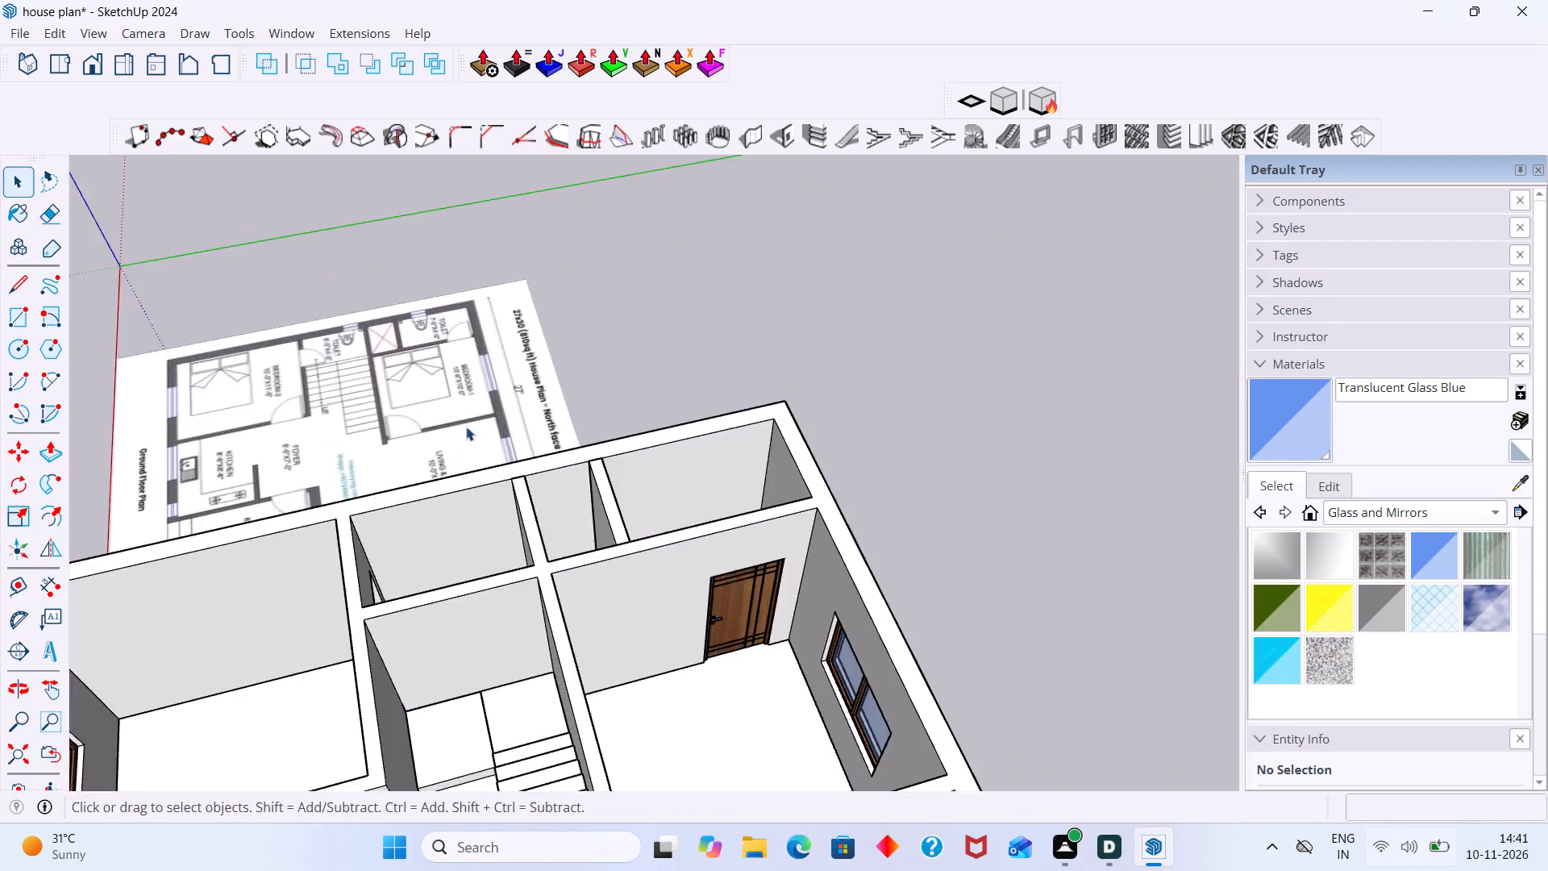
pyautogui.scroll(4, 466, 427)
pyautogui.scroll(-4, 418, 420)
pyautogui.scroll(7, 368, 326)
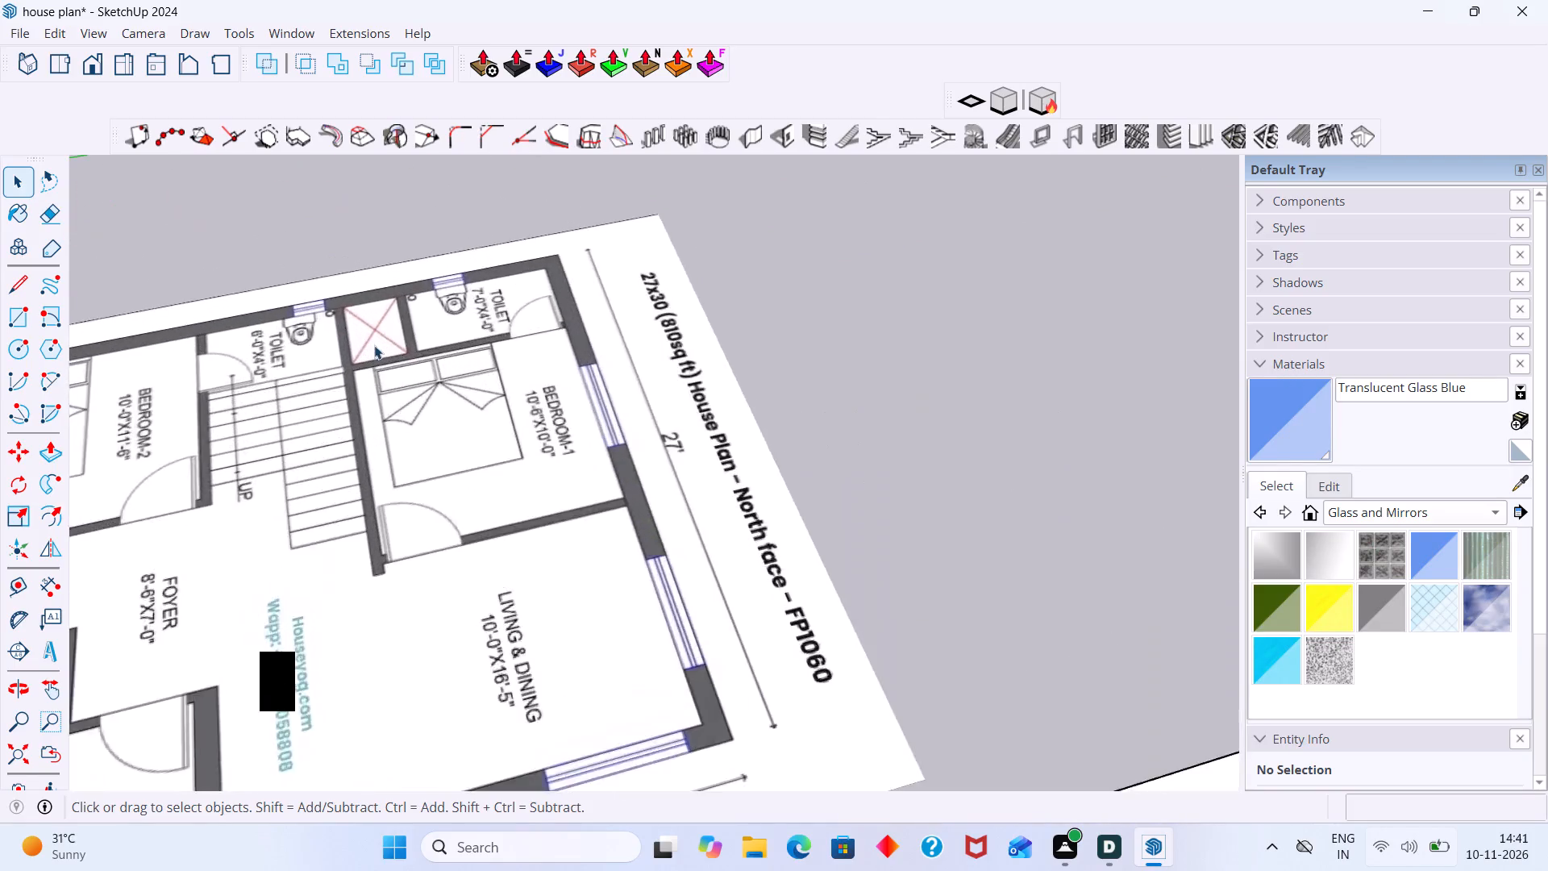
pyautogui.scroll(-6, 376, 349)
pyautogui.moveTo(377, 360); pyautogui.dragTo(485, 269, button='middle')
pyautogui.scroll(-11, 495, 293)
pyautogui.moveTo(539, 348); pyautogui.dragTo(673, 325, button='middle')
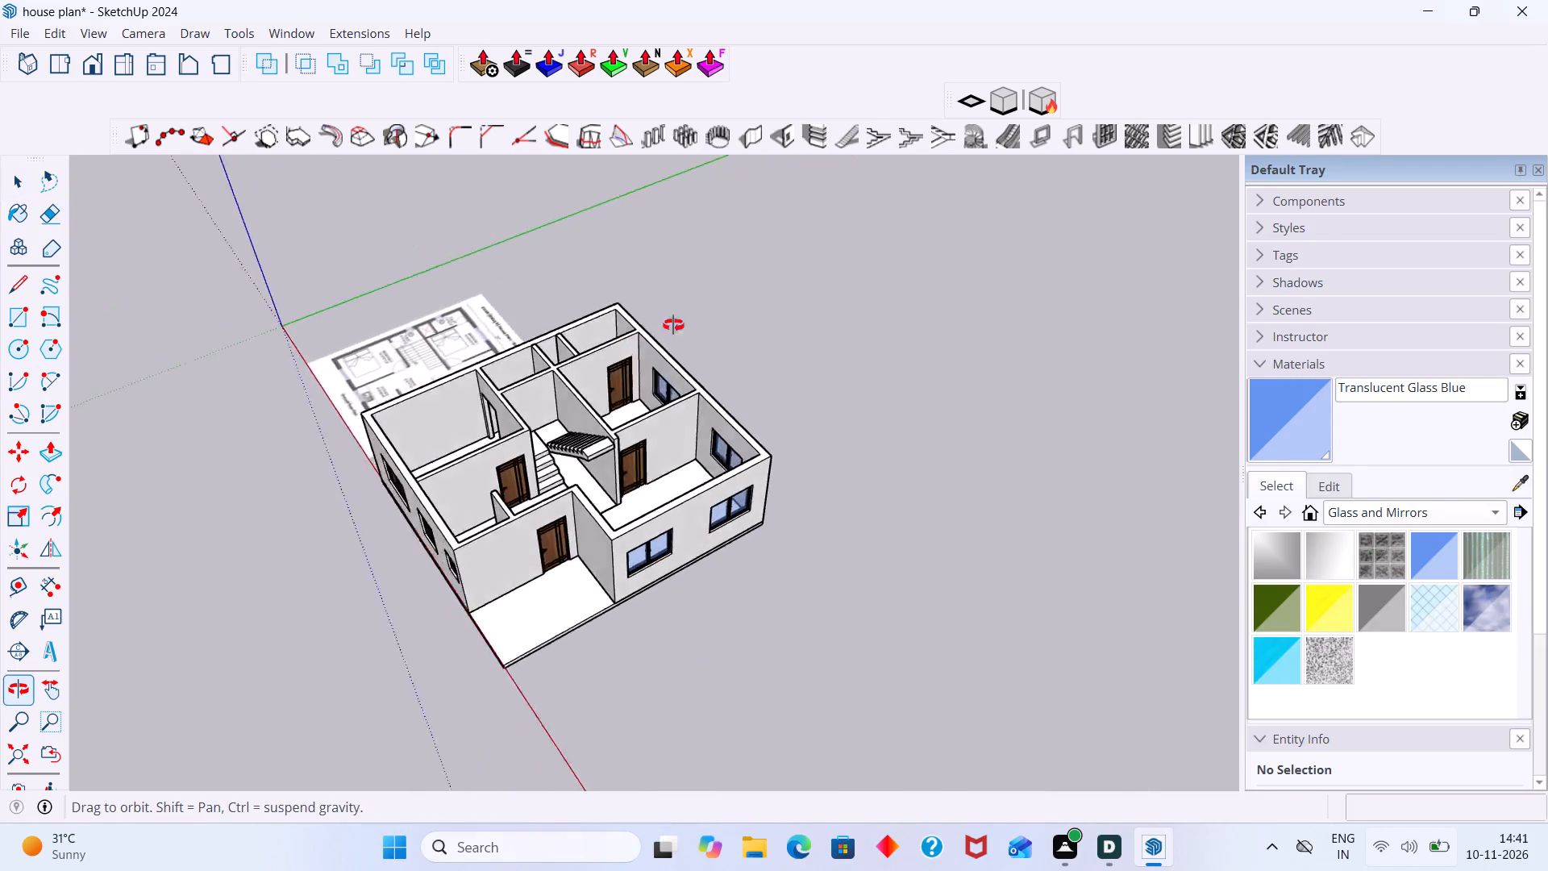
pyautogui.moveTo(673, 325); pyautogui.dragTo(547, 293, button='middle')
pyautogui.scroll(1, 686, 416)
pyautogui.moveTo(622, 402); pyautogui.dragTo(593, 310, button='middle')
pyautogui.moveTo(642, 460); pyautogui.dragTo(611, 478, button='middle')
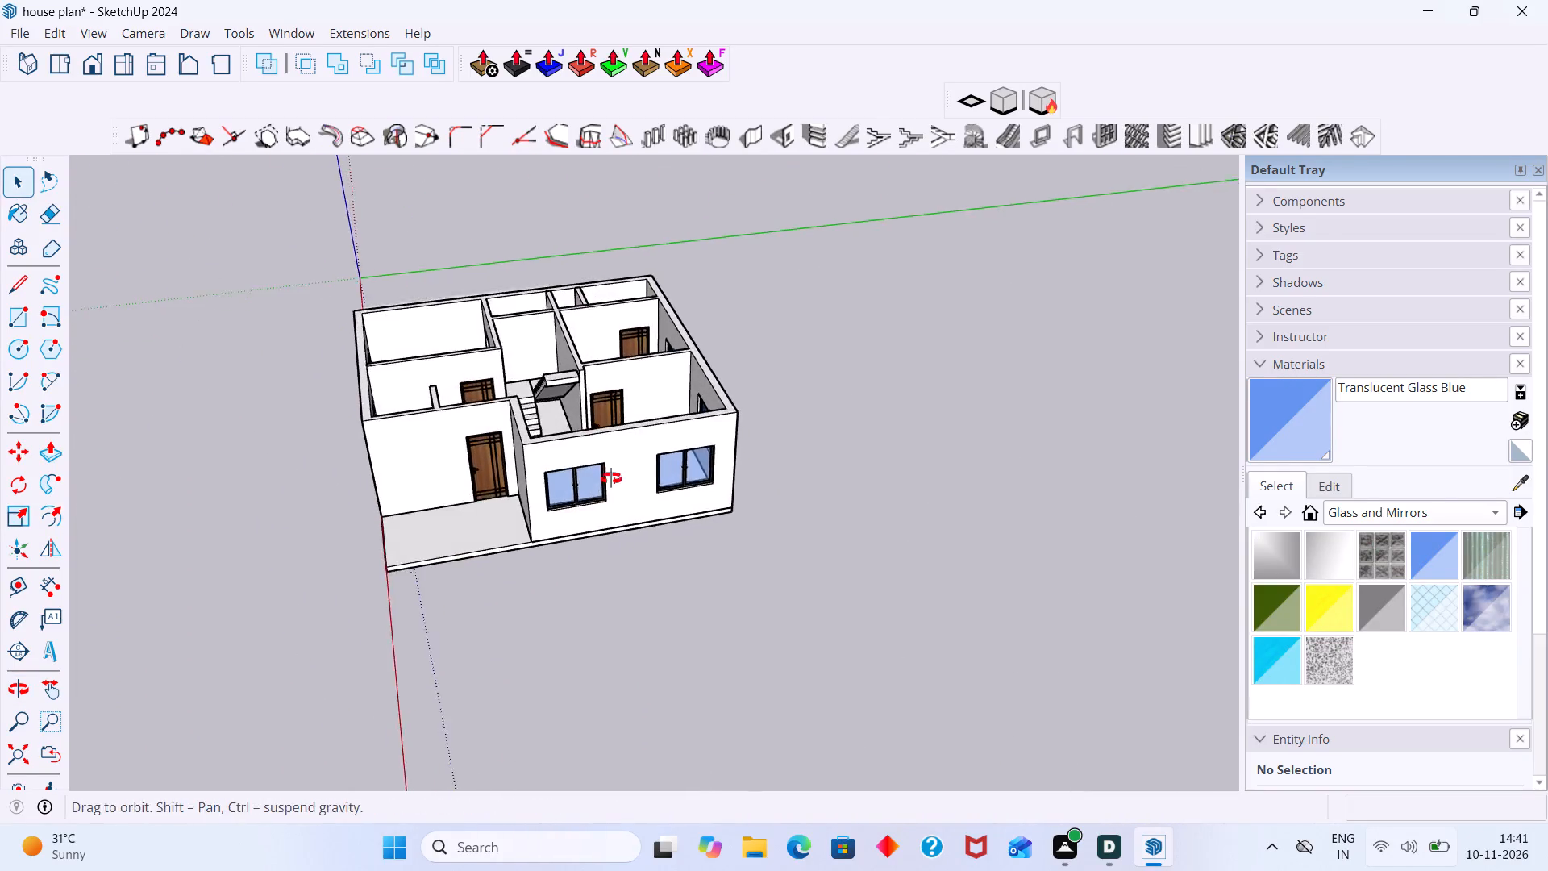
# Copy the door between the living room and Bedroom-1 about 14' 5 5/8" away onto the Bedroom-2 floor.
pyautogui.moveTo(611, 478); pyautogui.dragTo(593, 529, button='middle')
pyautogui.scroll(7, 621, 427)
pyautogui.click(609, 426)
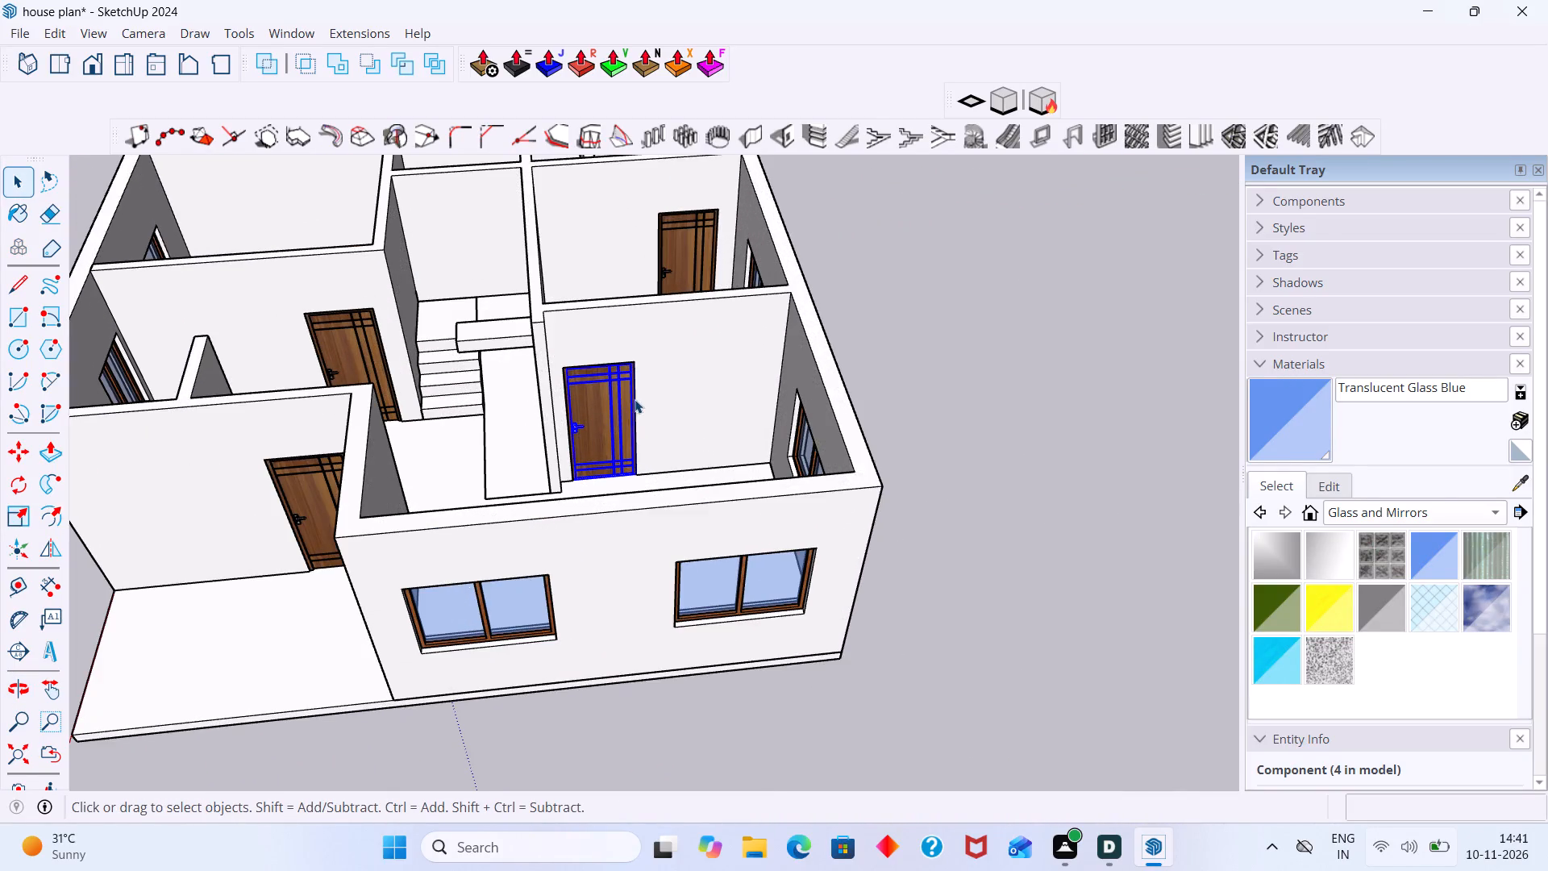
pyautogui.press('m')
pyautogui.moveTo(611, 496); pyautogui.dragTo(628, 524, button='middle')
pyautogui.scroll(7, 572, 500)
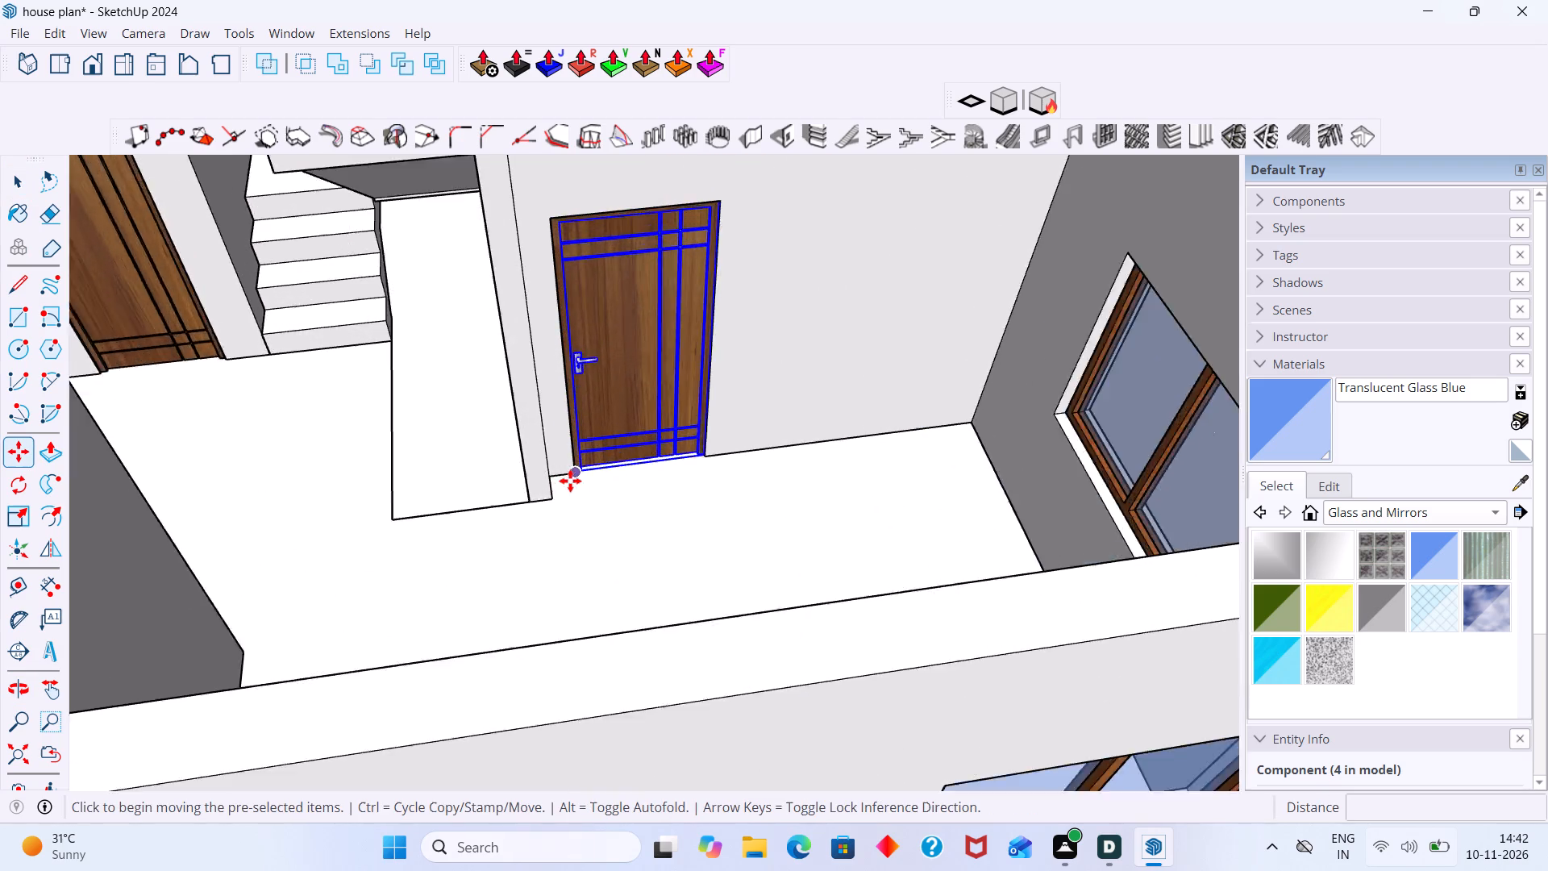
pyautogui.scroll(4, 570, 481)
pyautogui.click(575, 470)
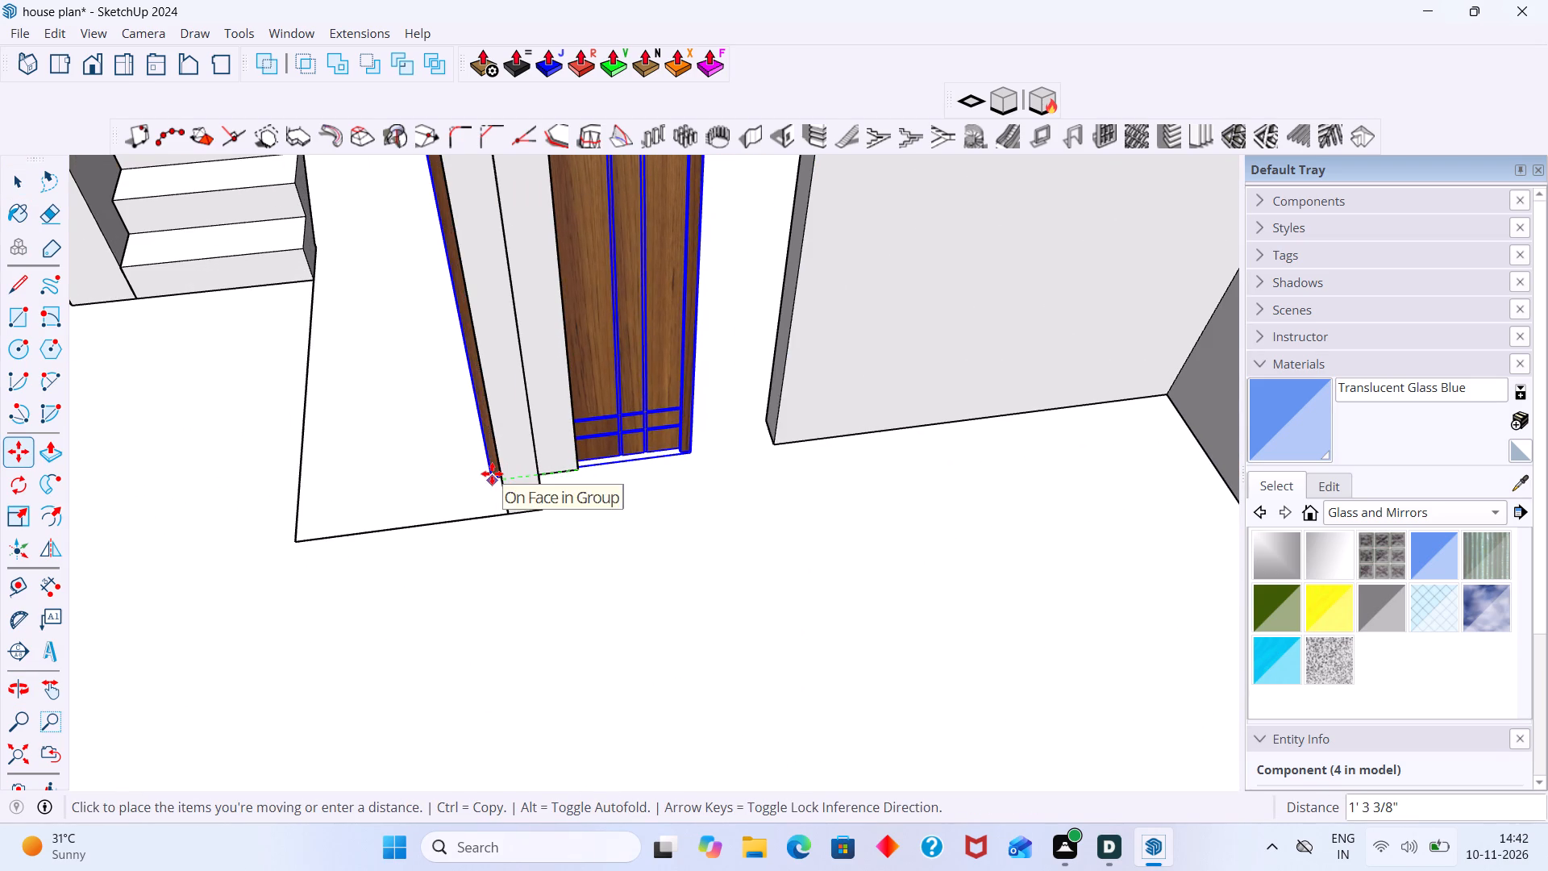
pyautogui.scroll(-18, 456, 469)
pyautogui.keyDown('shift'); pyautogui.moveTo(424, 436); pyautogui.dragTo(641, 493, button='middle'); pyautogui.keyUp('shift')
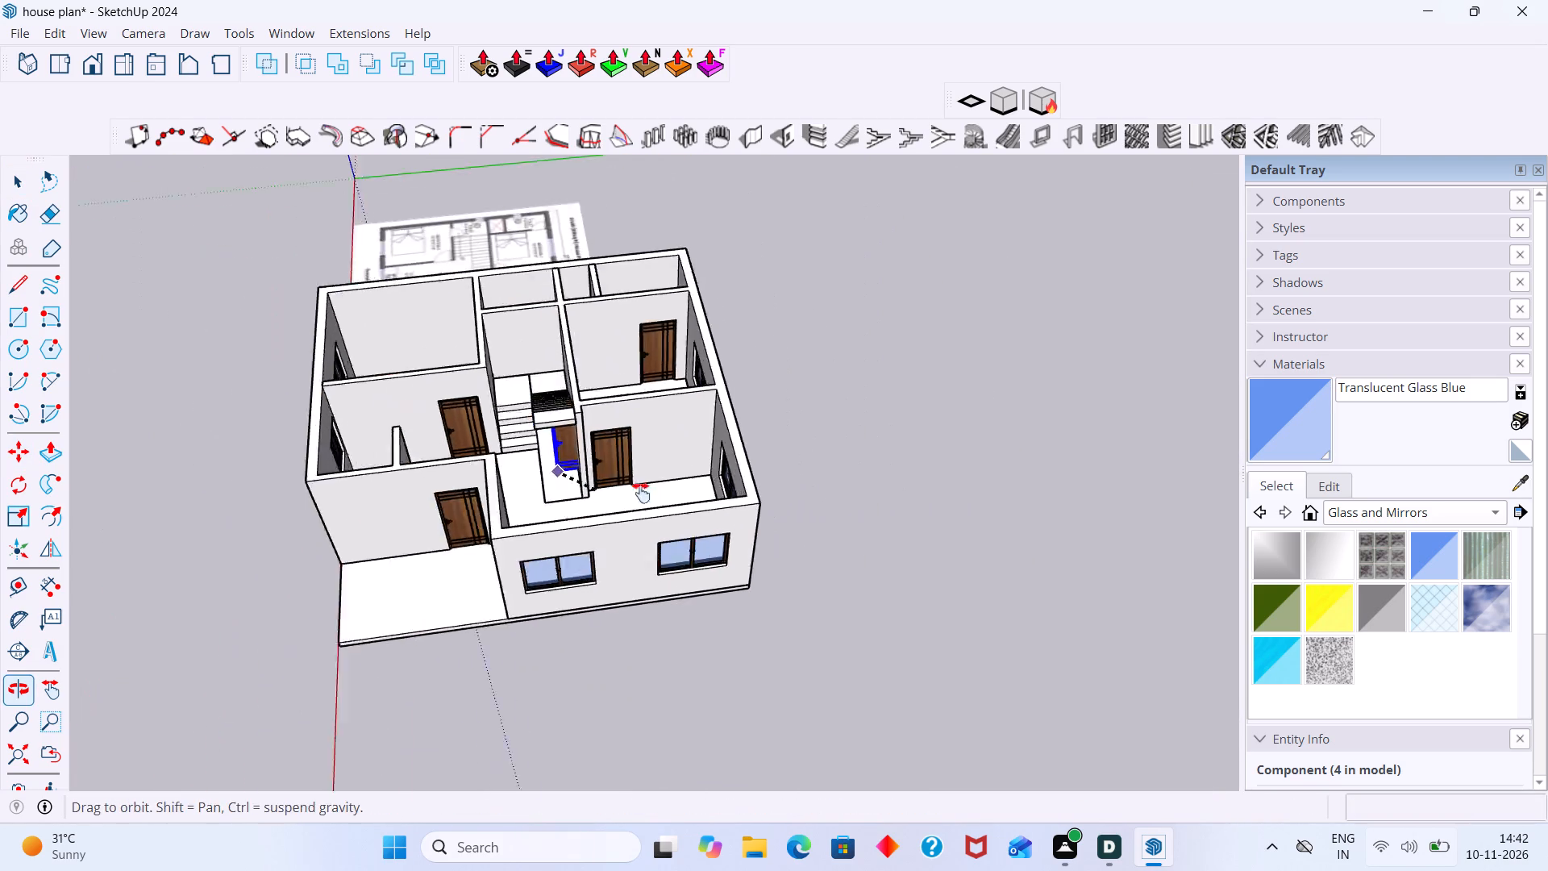
pyautogui.keyDown('shift'); pyautogui.moveTo(641, 493); pyautogui.dragTo(776, 532, button='middle'); pyautogui.keyUp('shift')
pyautogui.moveTo(665, 456); pyautogui.dragTo(1070, 493, button='middle')
pyautogui.scroll(12, 606, 410)
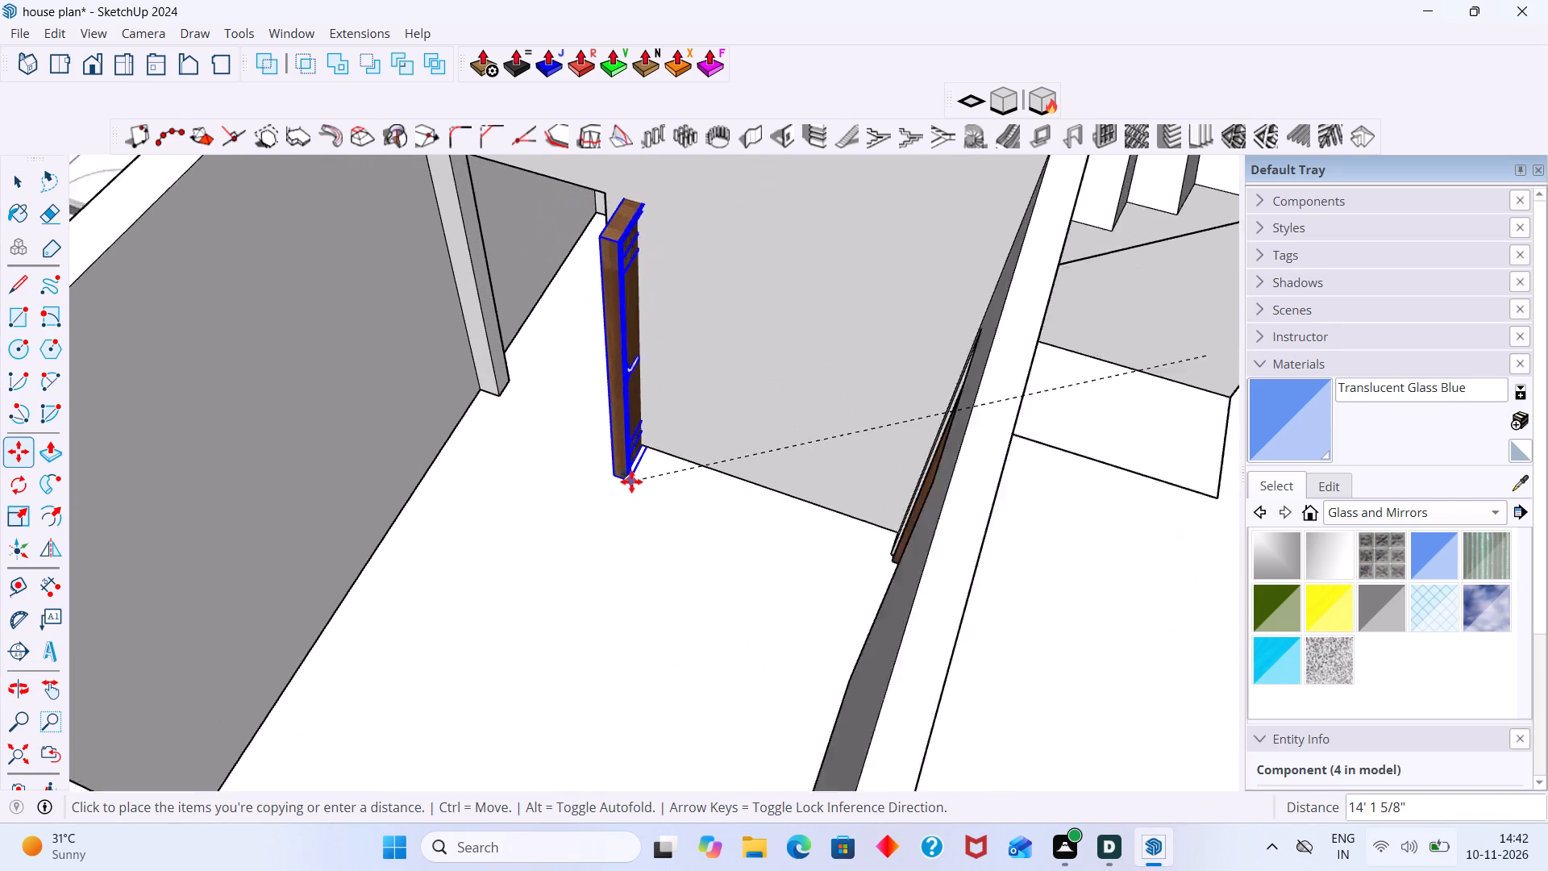
pyautogui.scroll(4, 631, 481)
pyautogui.scroll(-8, 639, 552)
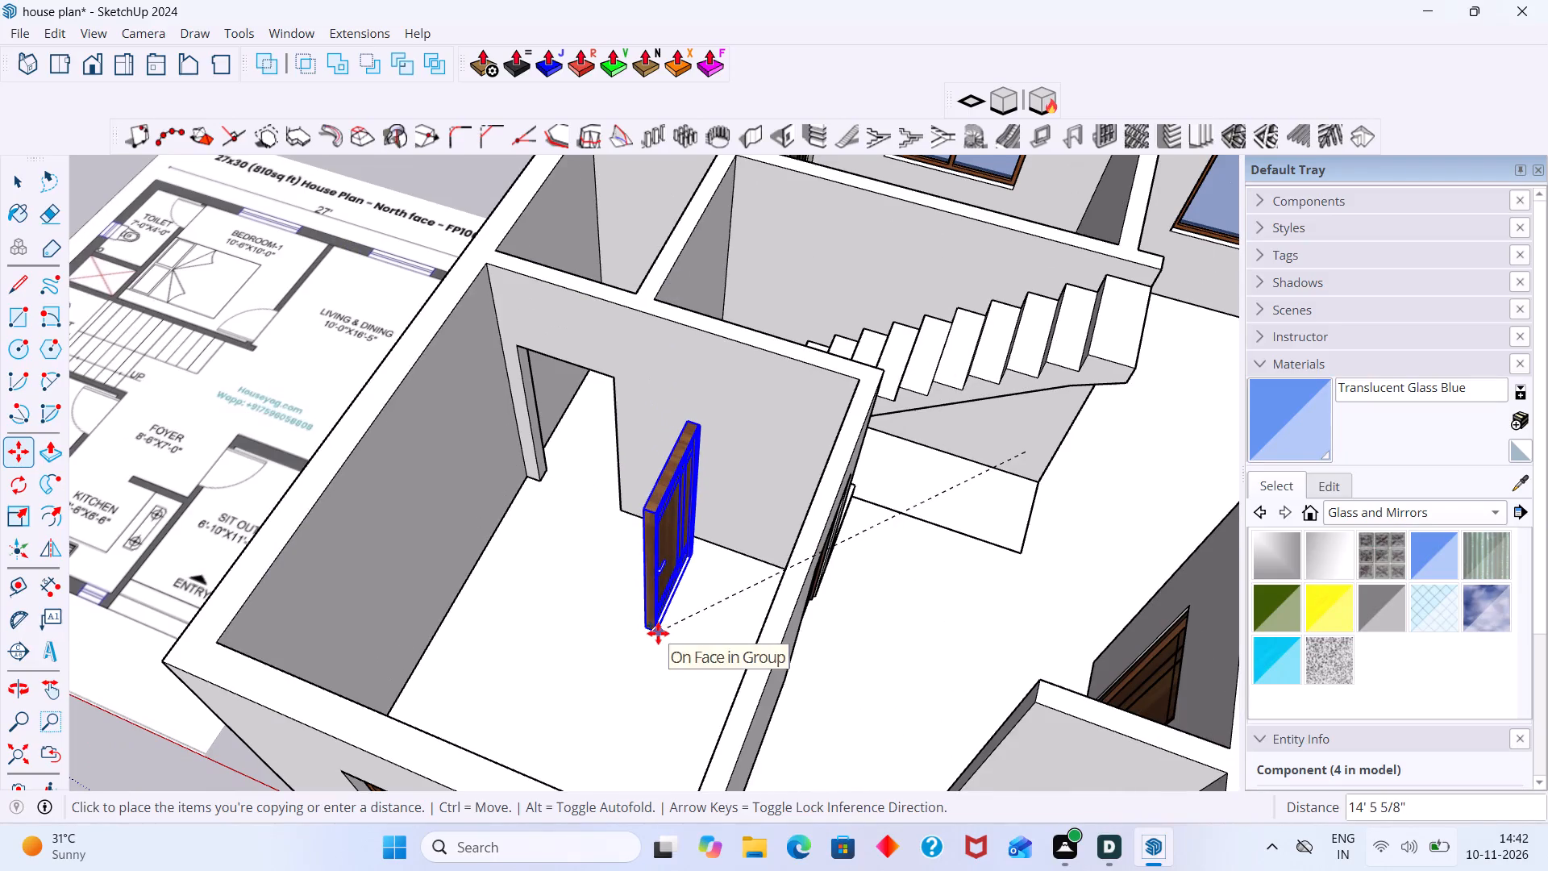
pyautogui.click(658, 633)
pyautogui.press('space')
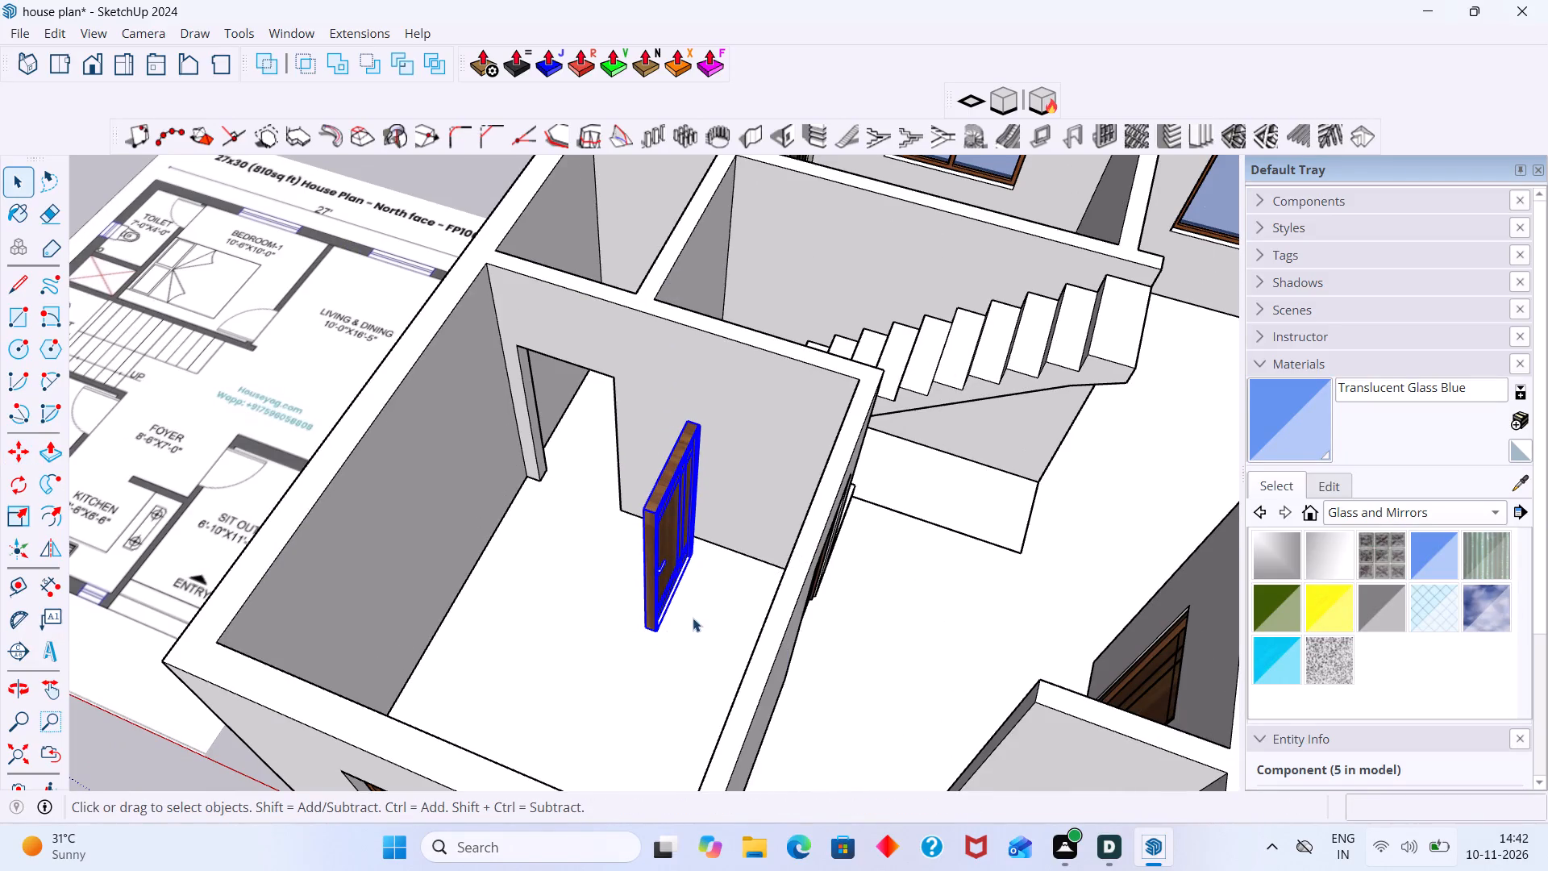
# Rotate the copied door 90° about its bottom corner so it lies parallel to the Bedroom-2 toilet wall.
pyautogui.press('q')
pyautogui.scroll(8, 697, 614)
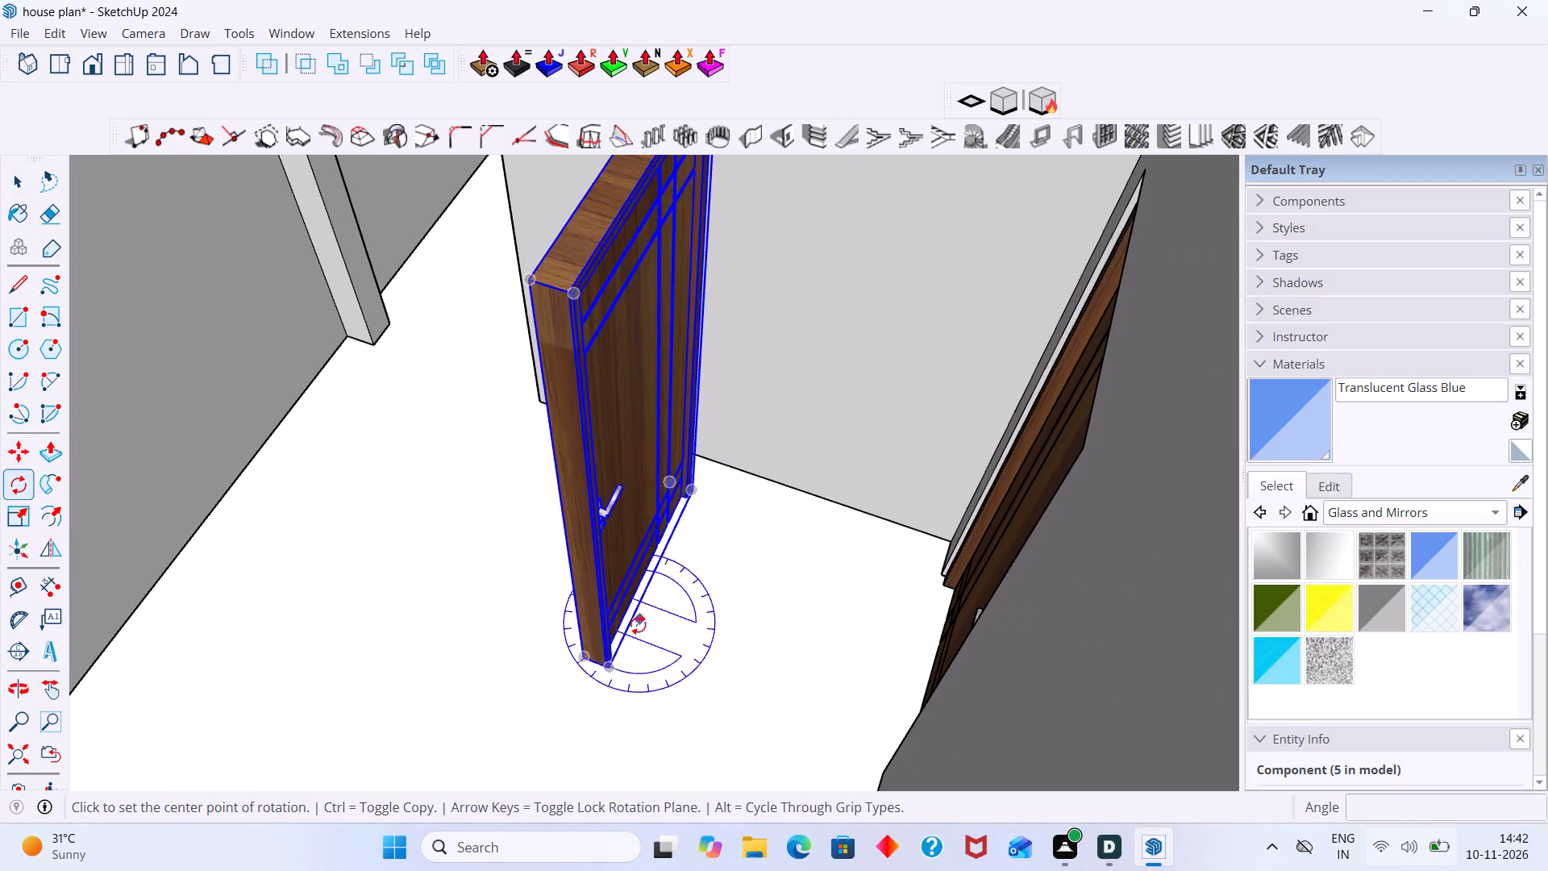
pyautogui.click(611, 666)
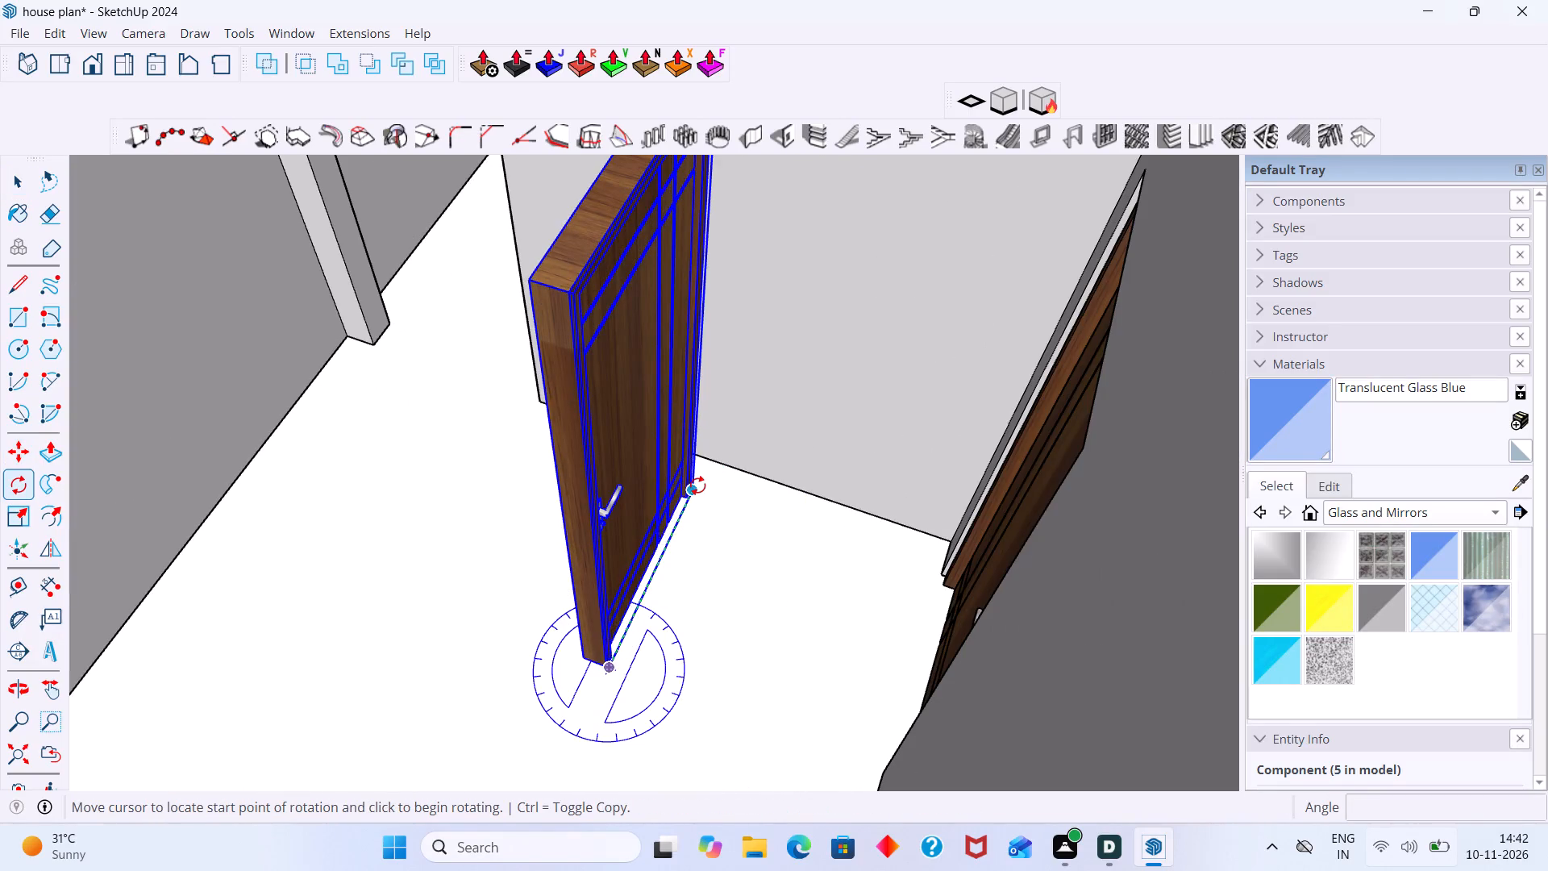
pyautogui.click(697, 486)
pyautogui.scroll(-7, 713, 615)
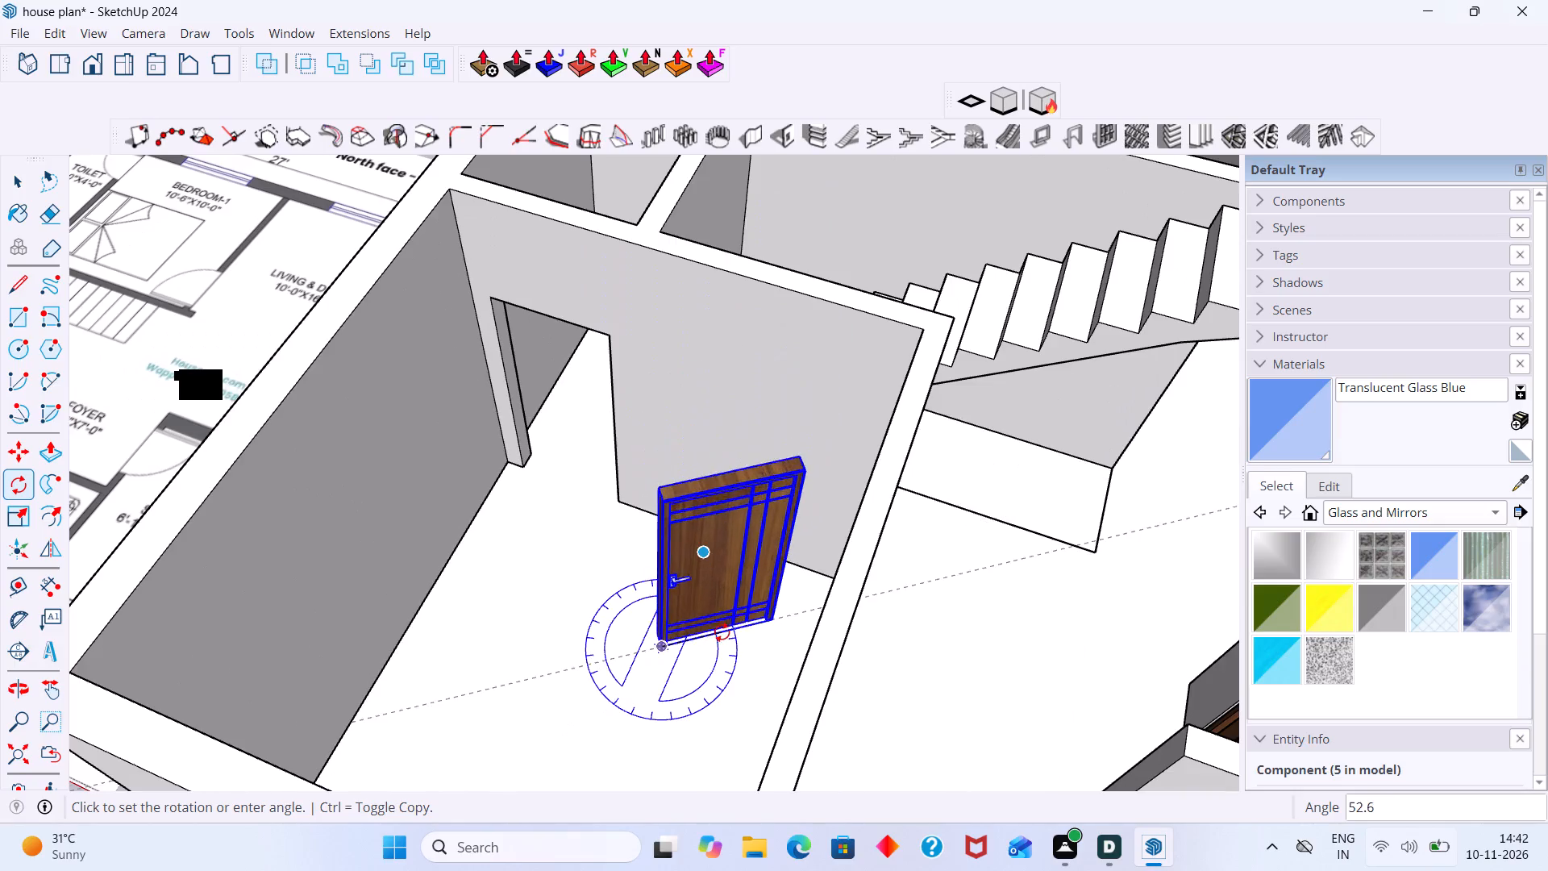
pyautogui.click(759, 684)
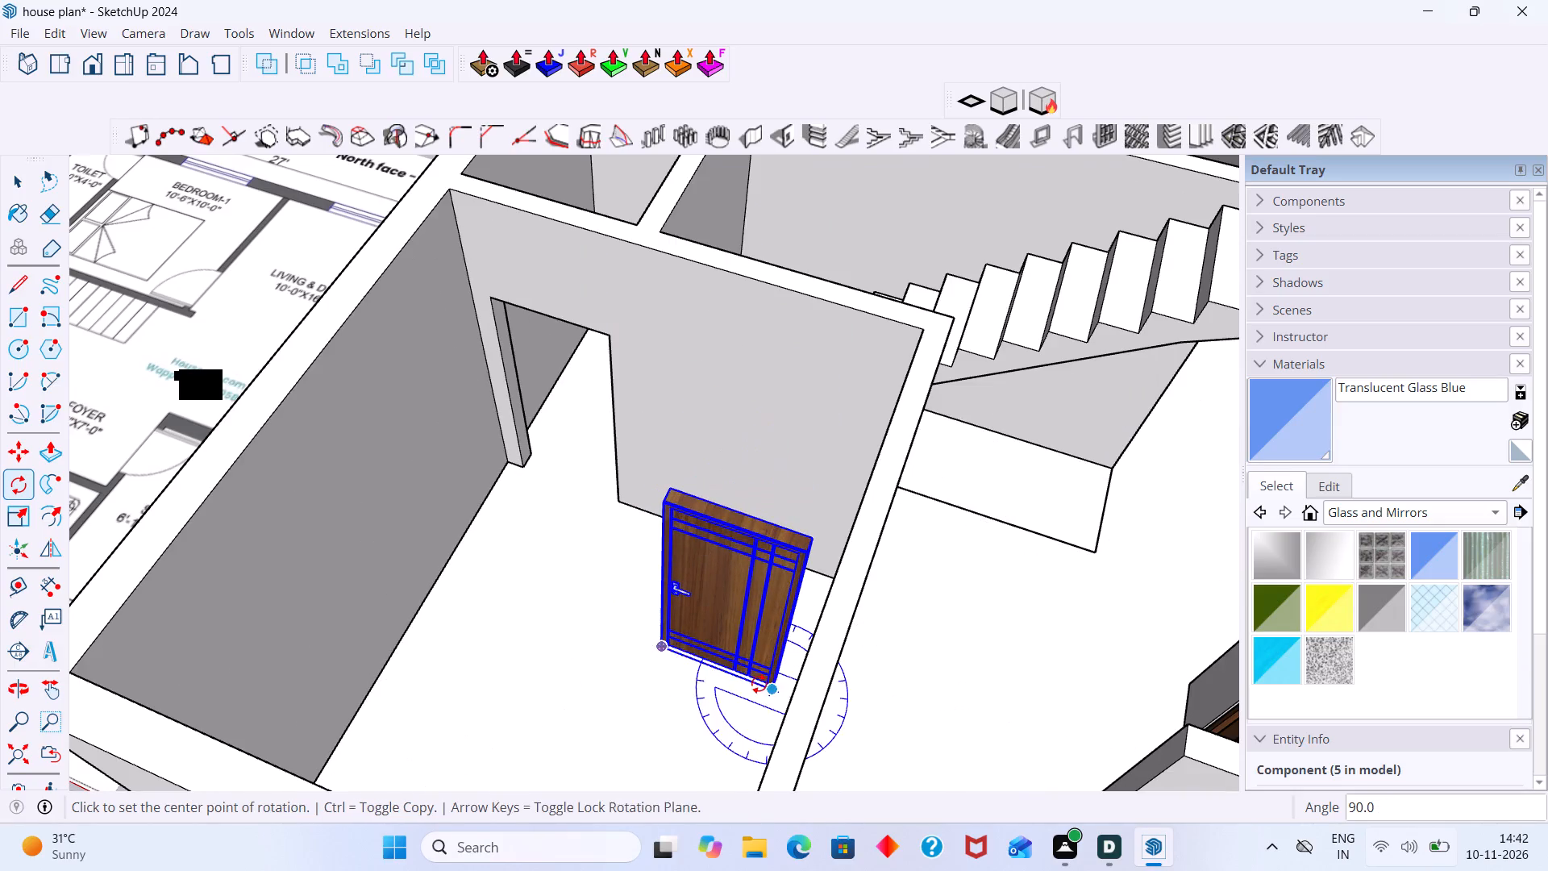
pyautogui.press('space')
# Move the rotated door about 6' 10 5/16" into the toilet doorway of Bedroom-2.
pyautogui.scroll(-9, 704, 663)
pyautogui.moveTo(677, 658); pyautogui.dragTo(862, 632, button='middle')
pyautogui.scroll(6, 780, 591)
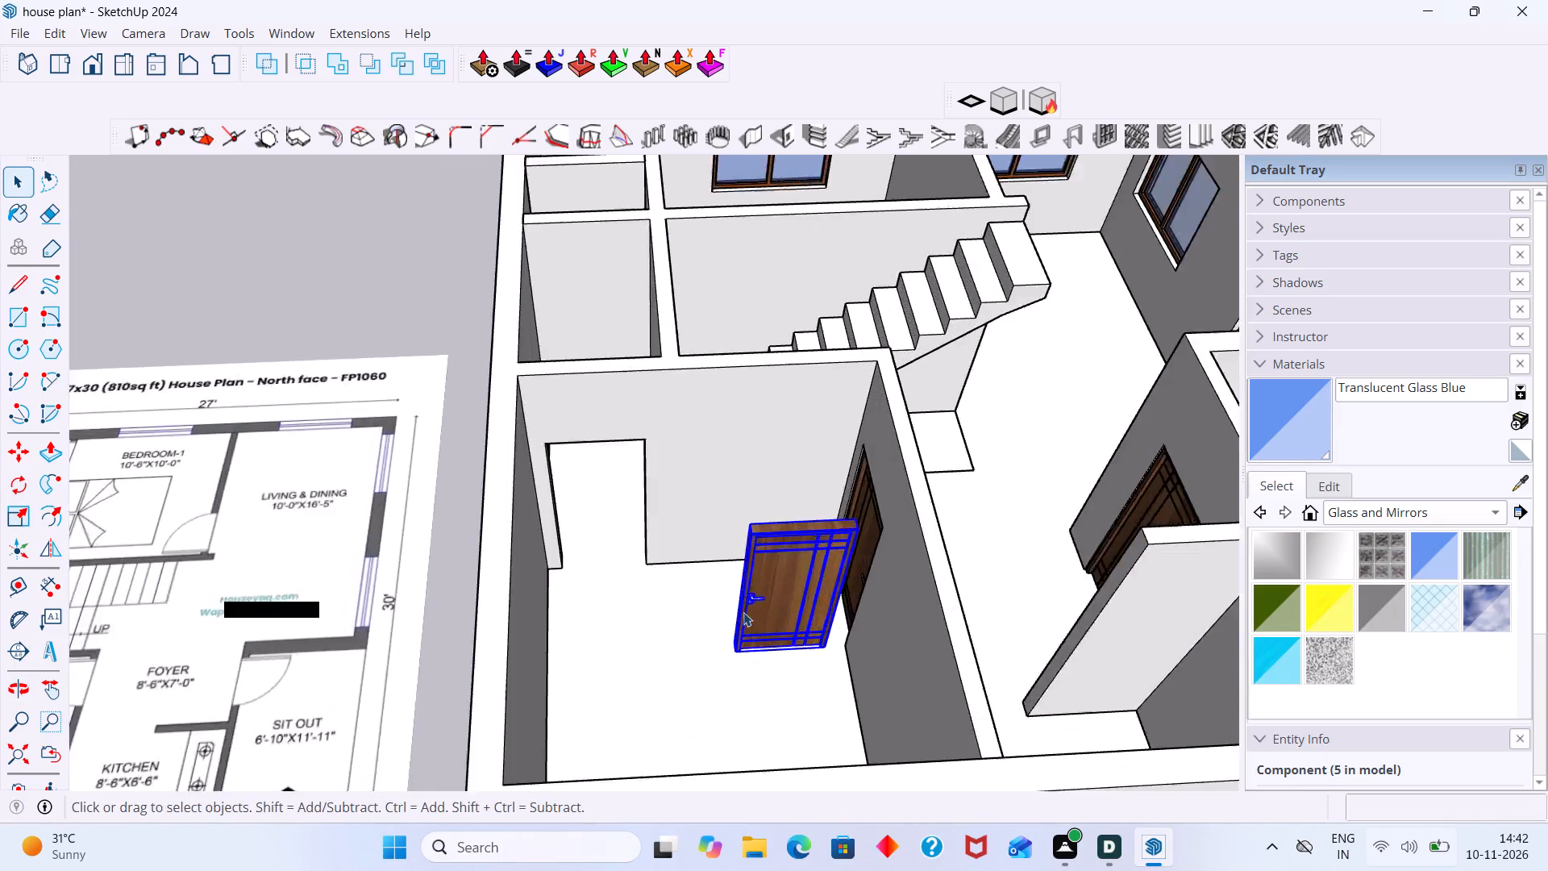
pyautogui.scroll(1, 743, 612)
pyautogui.moveTo(743, 614); pyautogui.dragTo(939, 616, button='middle')
pyautogui.scroll(14, 899, 600)
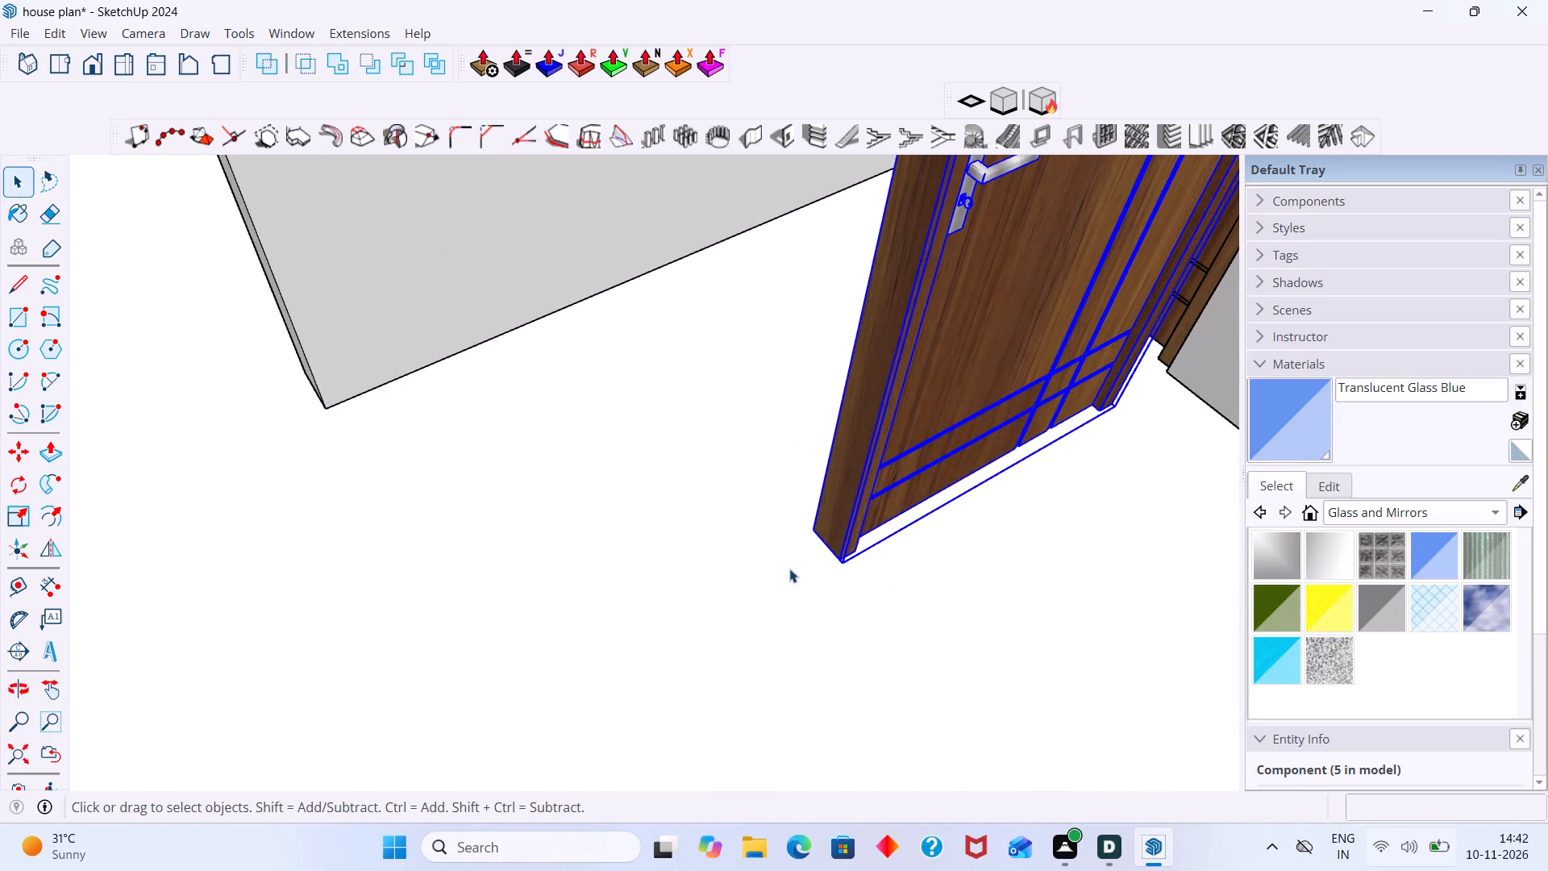
pyautogui.press('m')
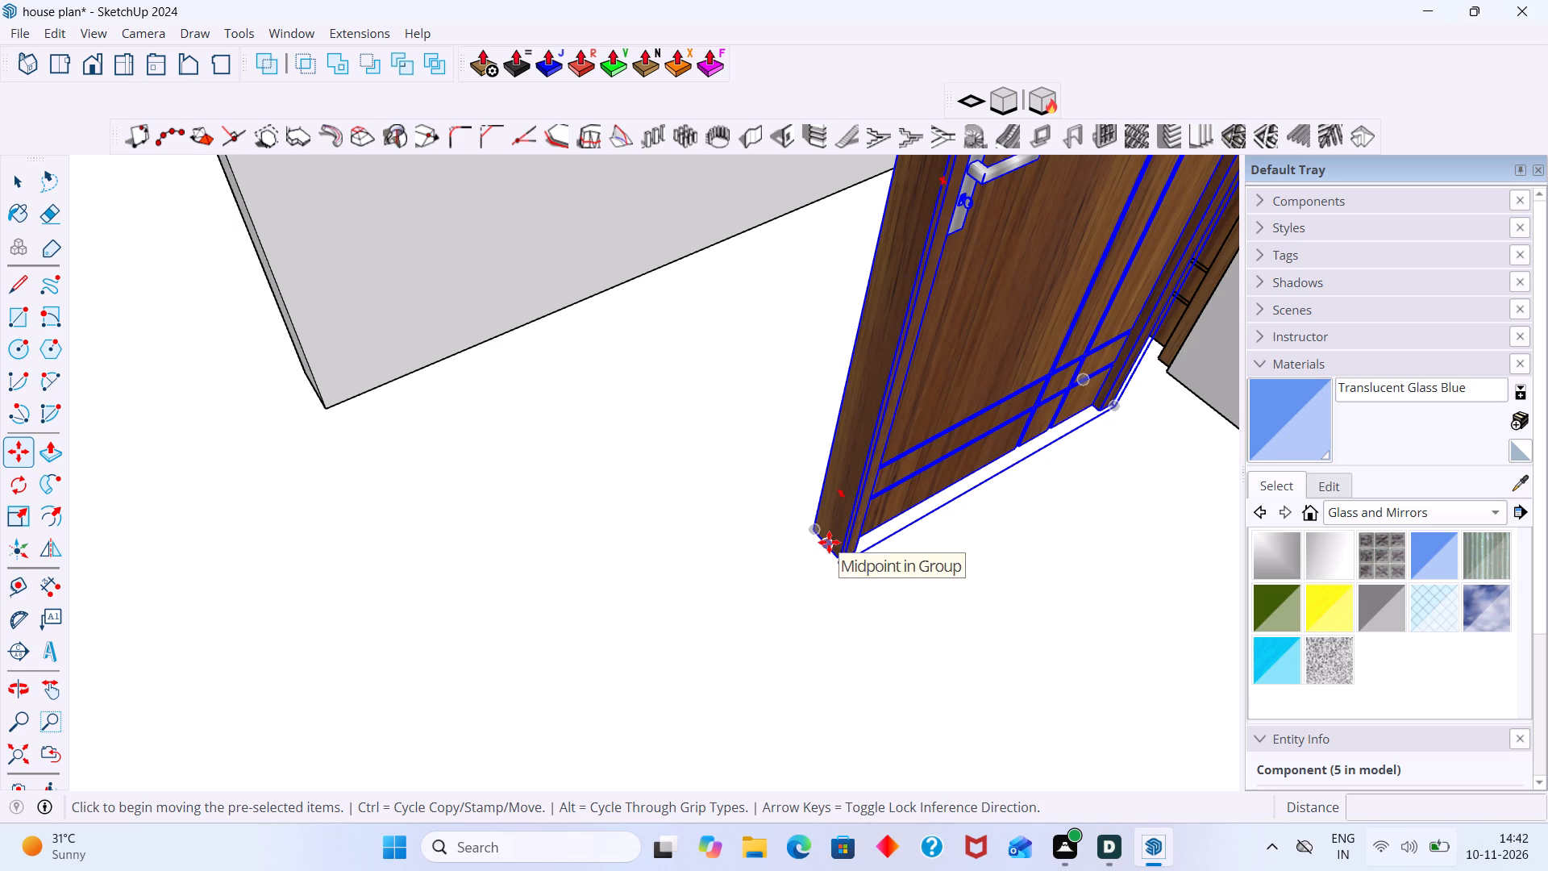
pyautogui.click(826, 545)
pyautogui.scroll(-6, 657, 519)
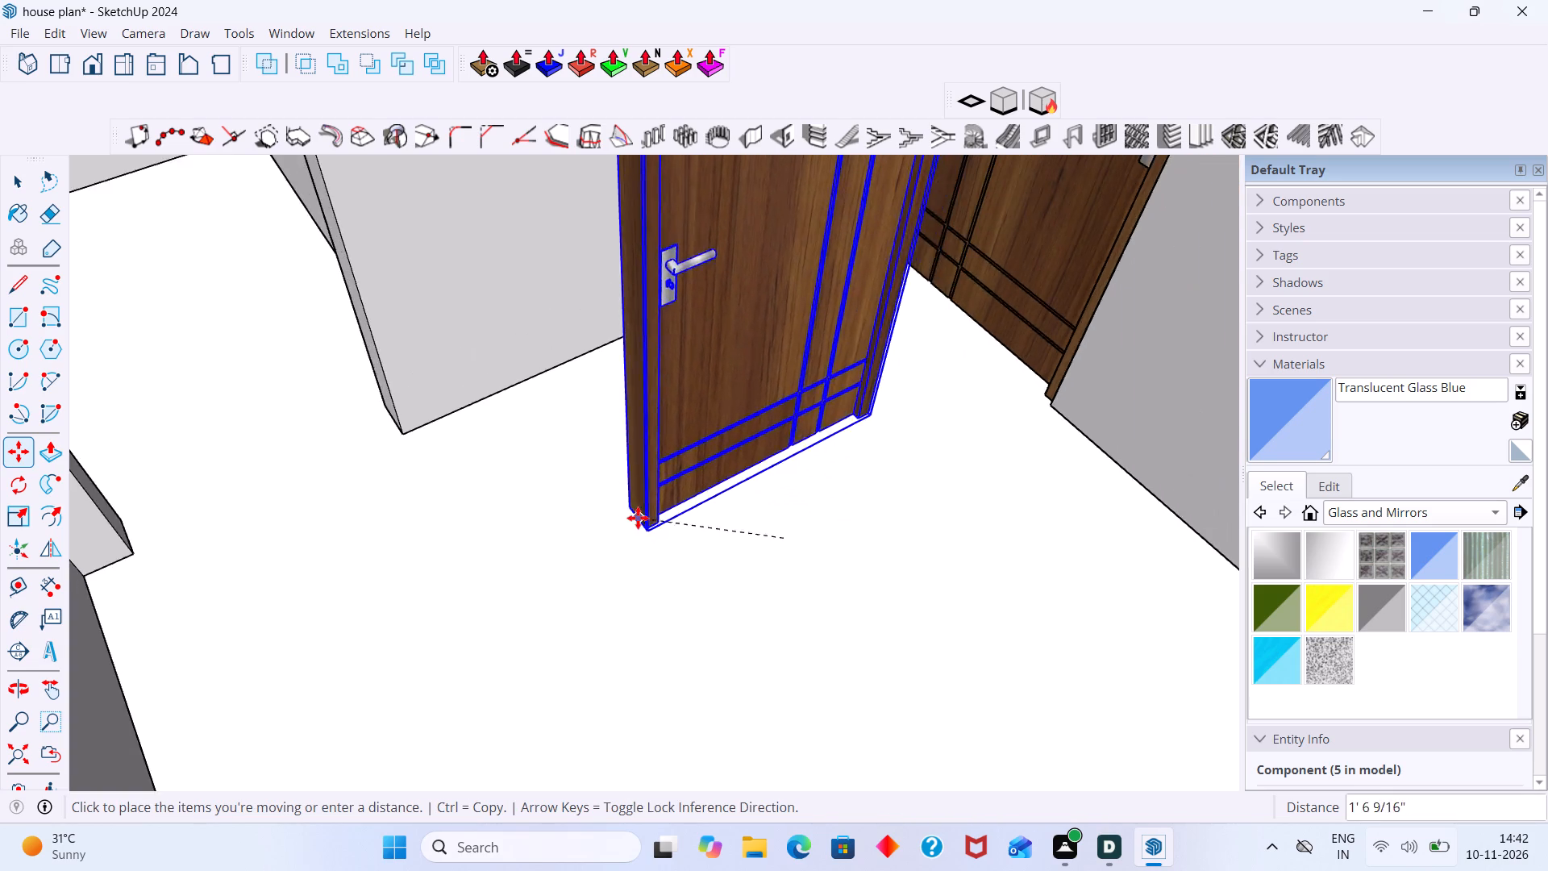
pyautogui.scroll(-4, 638, 518)
pyautogui.moveTo(620, 534); pyautogui.dragTo(347, 565, button='middle')
pyautogui.scroll(6, 332, 469)
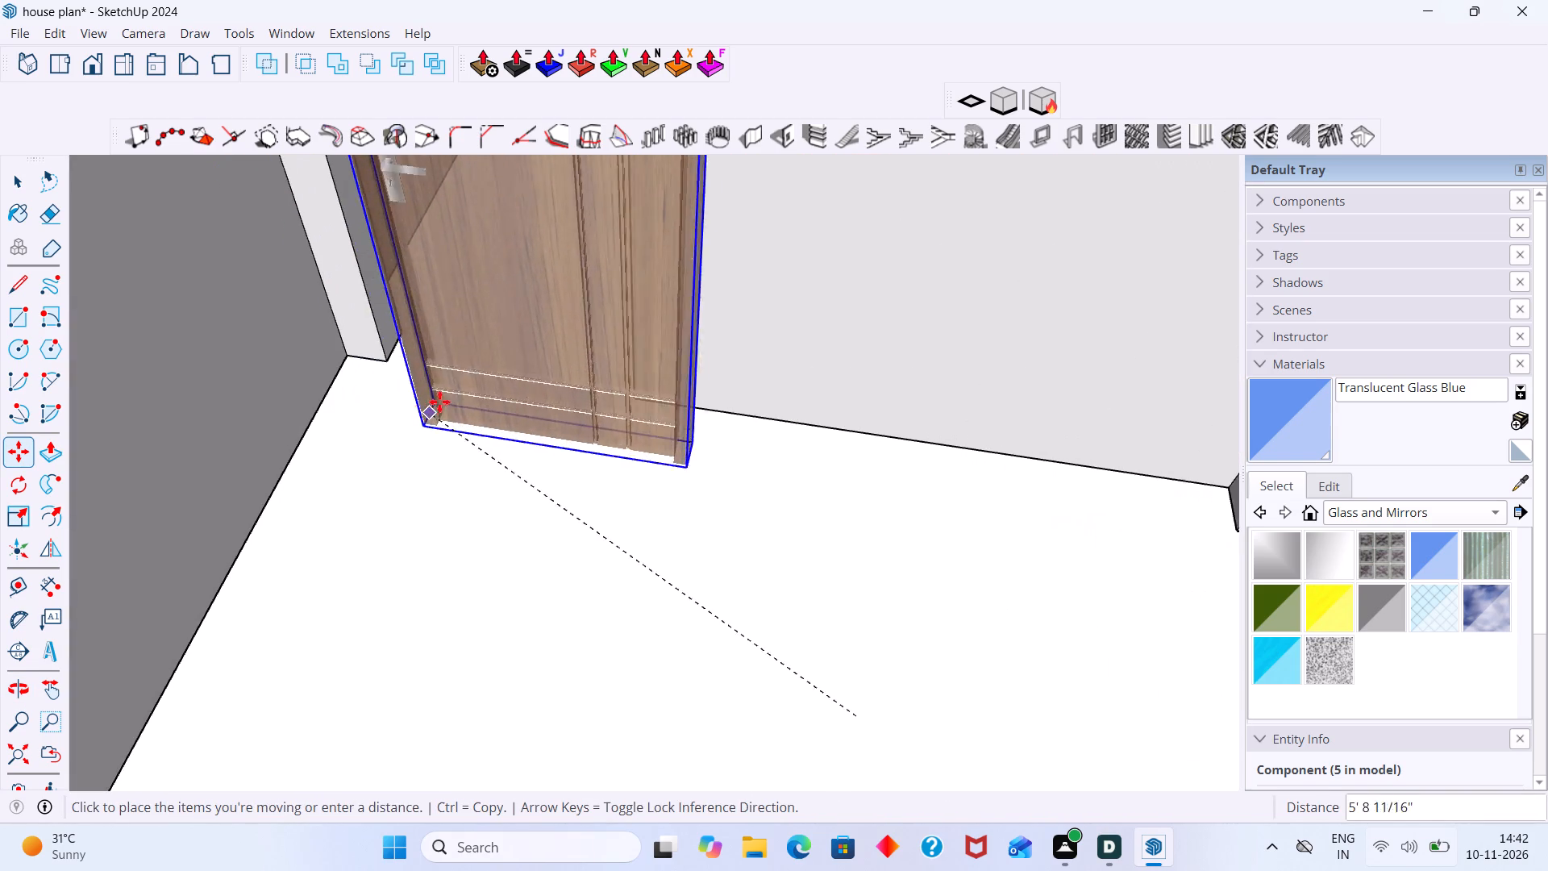
pyautogui.scroll(8, 439, 402)
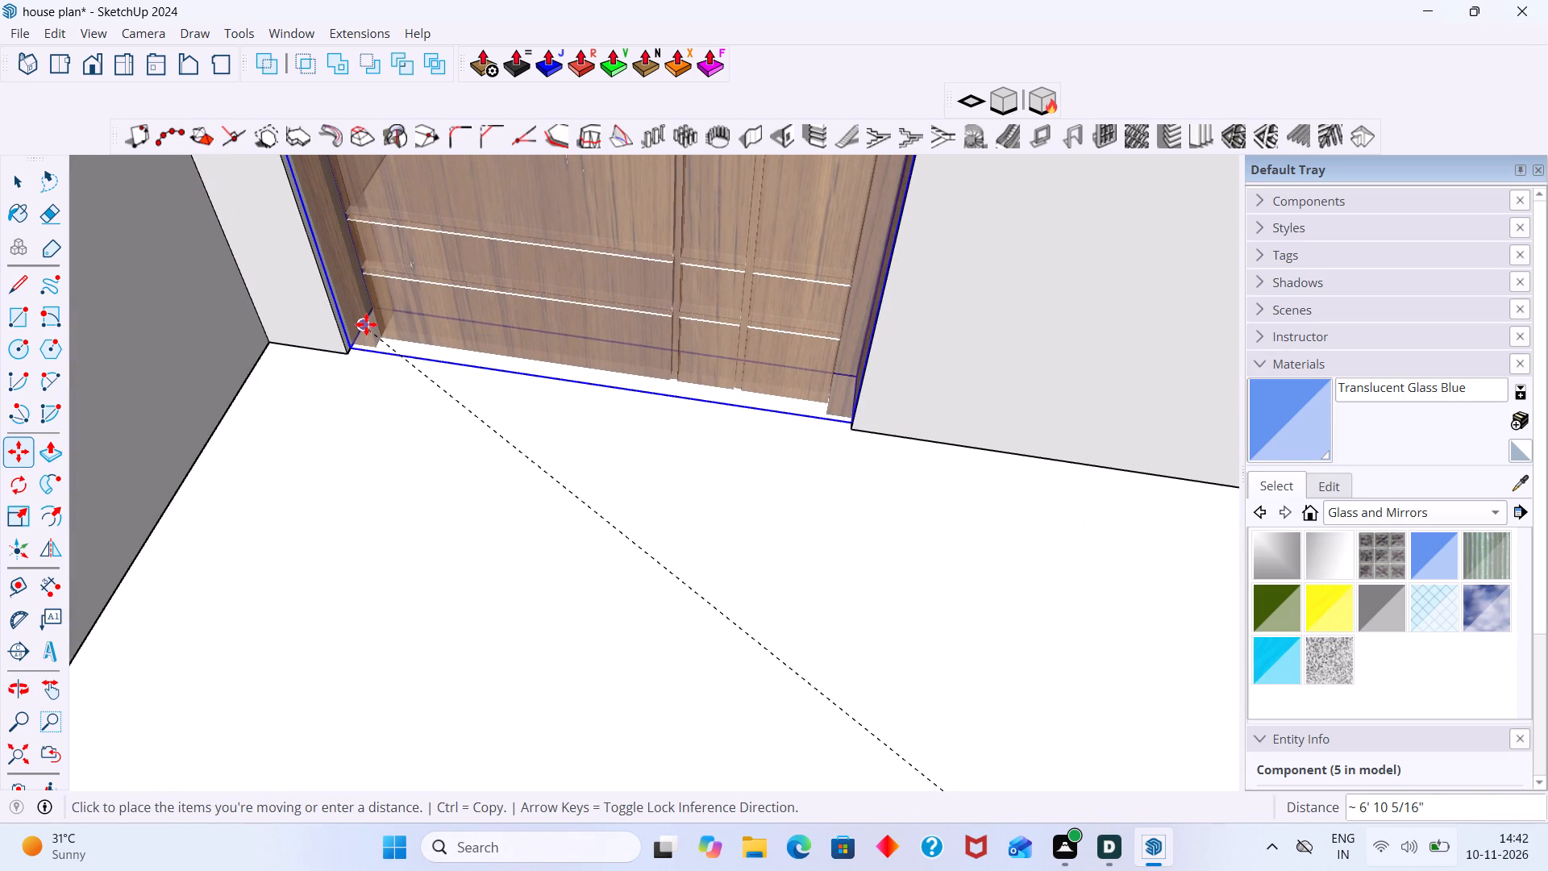
pyautogui.click(366, 324)
pyautogui.press('space')
# Compare the doors fitted in the house model with the door positions on the reference floor plan.
pyautogui.scroll(-20, 365, 328)
pyautogui.scroll(-1, 365, 328)
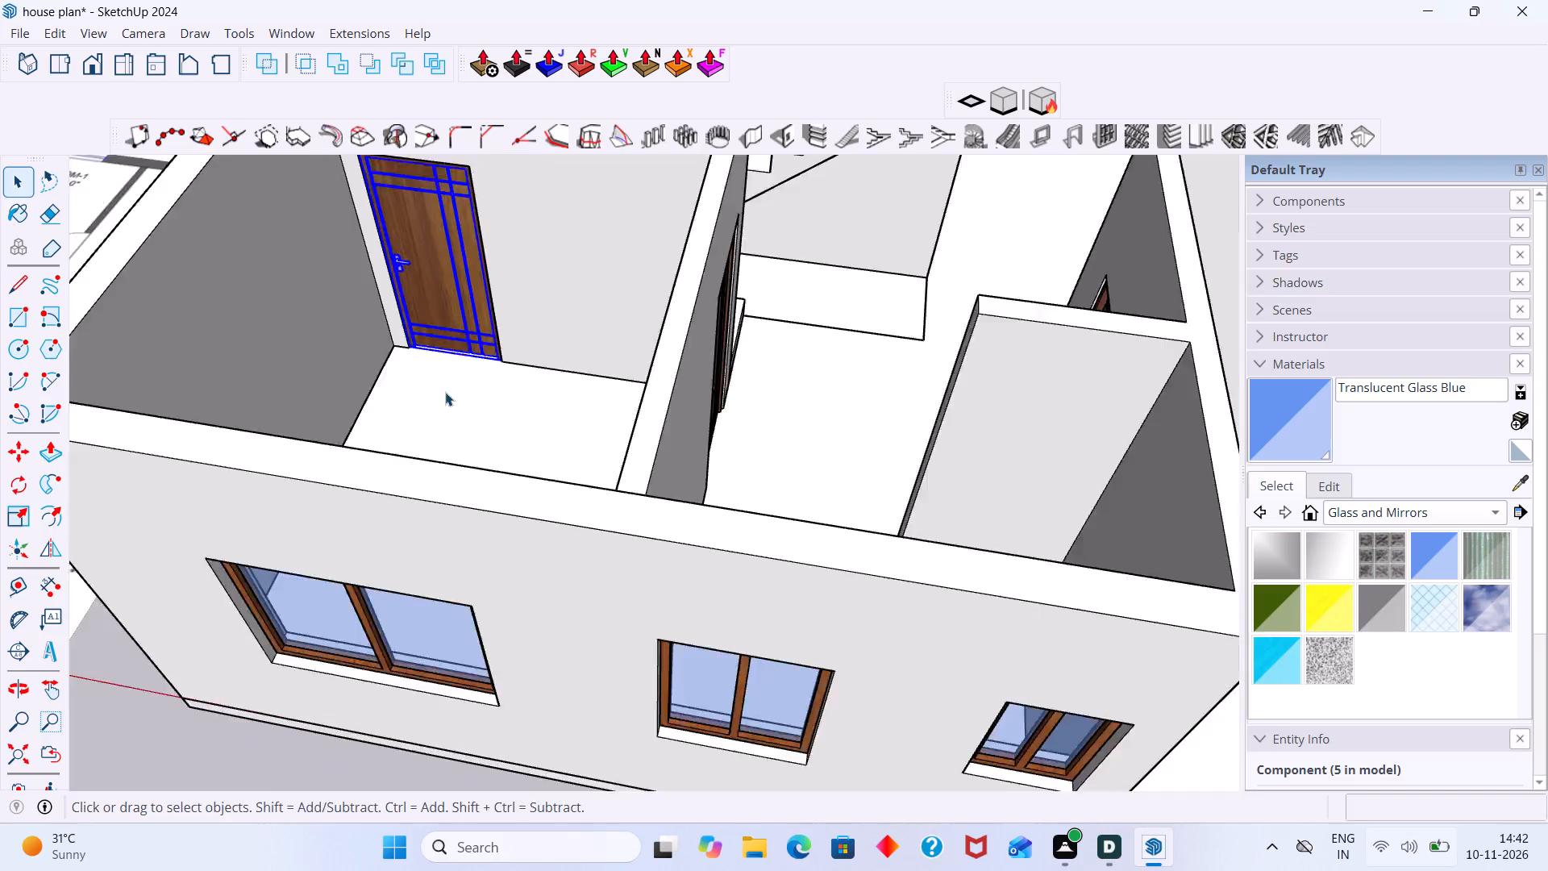
pyautogui.scroll(-1, 445, 392)
pyautogui.moveTo(456, 388); pyautogui.dragTo(599, 384, button='middle')
pyautogui.scroll(-8, 576, 372)
pyautogui.click(955, 319)
pyautogui.scroll(5, 351, 357)
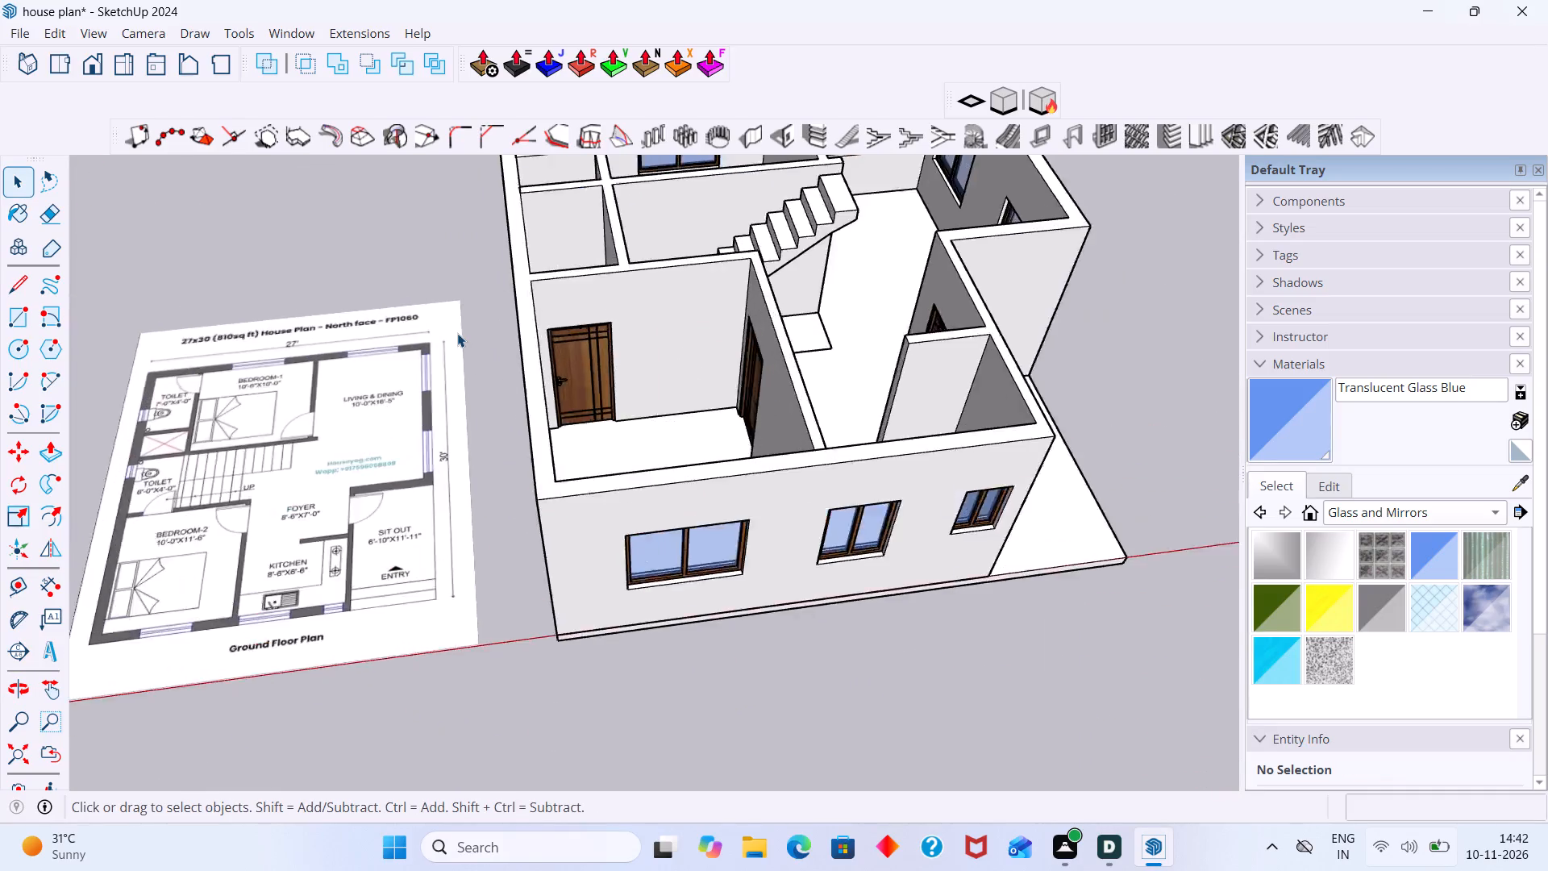
pyautogui.scroll(8, 457, 333)
pyautogui.scroll(-14, 464, 337)
pyautogui.scroll(7, 196, 436)
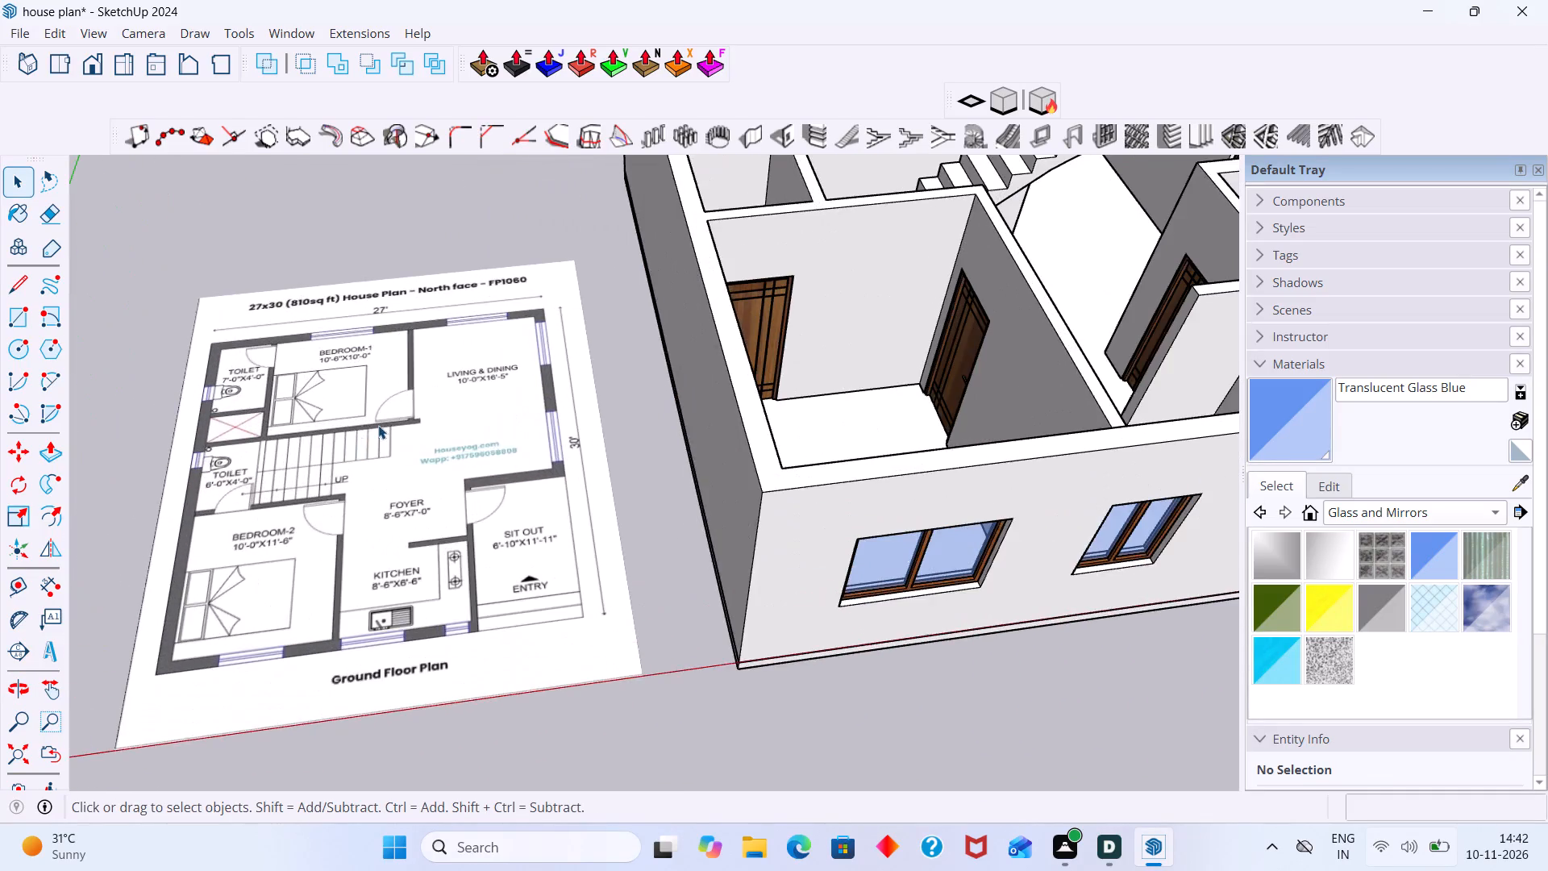
pyautogui.scroll(3, 295, 481)
pyautogui.scroll(-10, 1029, 217)
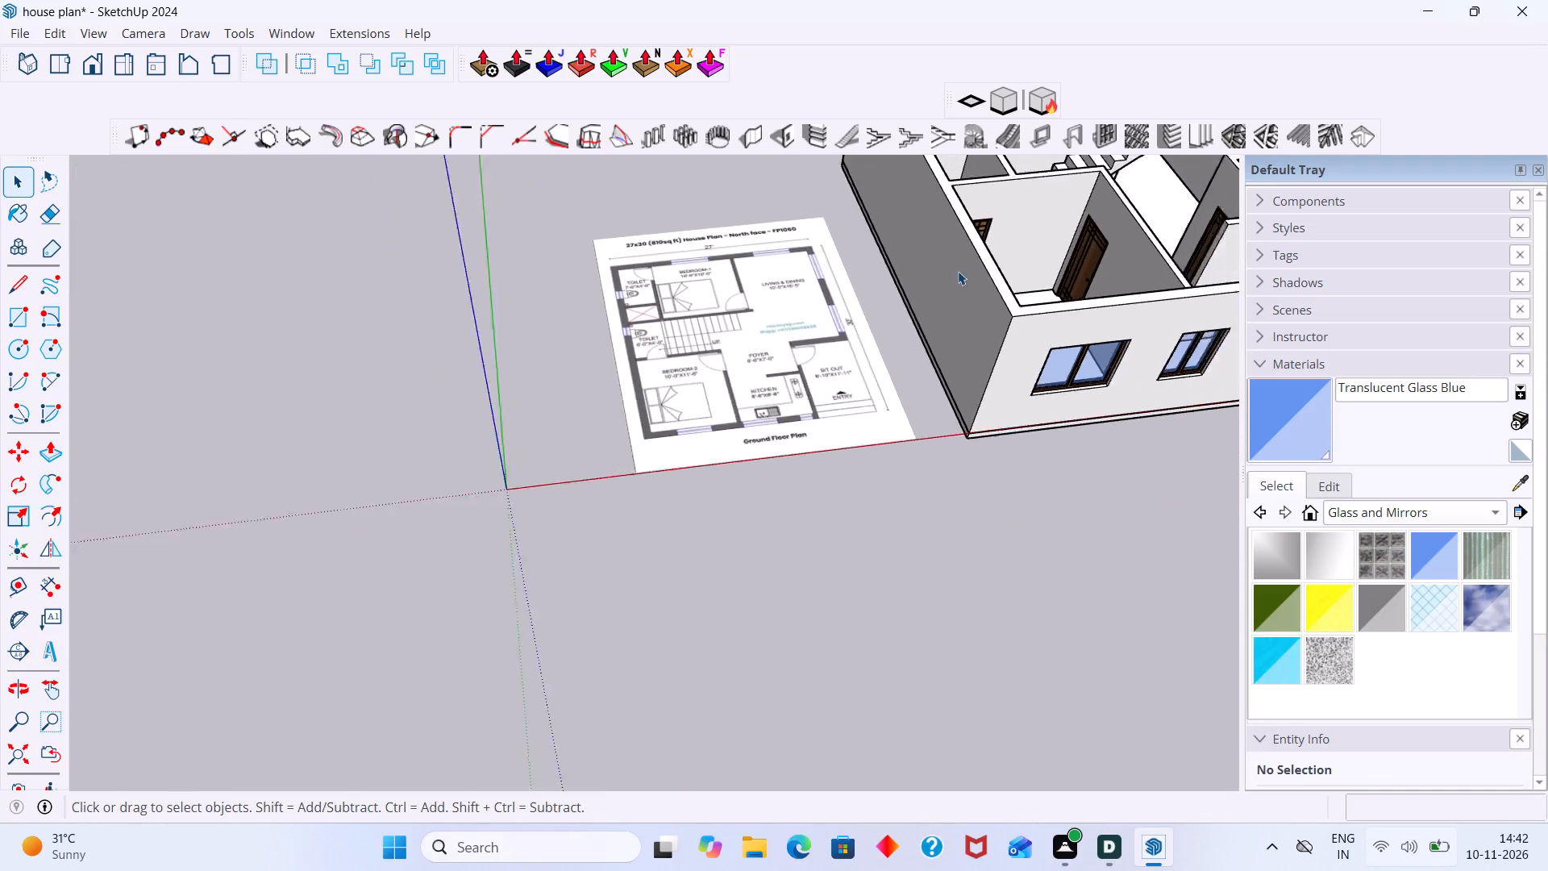
pyautogui.scroll(-1, 958, 271)
pyautogui.moveTo(963, 287); pyautogui.dragTo(802, 365, button='middle')
pyautogui.scroll(2, 523, 406)
pyautogui.keyDown('shift'); pyautogui.moveTo(683, 384); pyautogui.dragTo(512, 434, button='middle'); pyautogui.keyUp('shift')
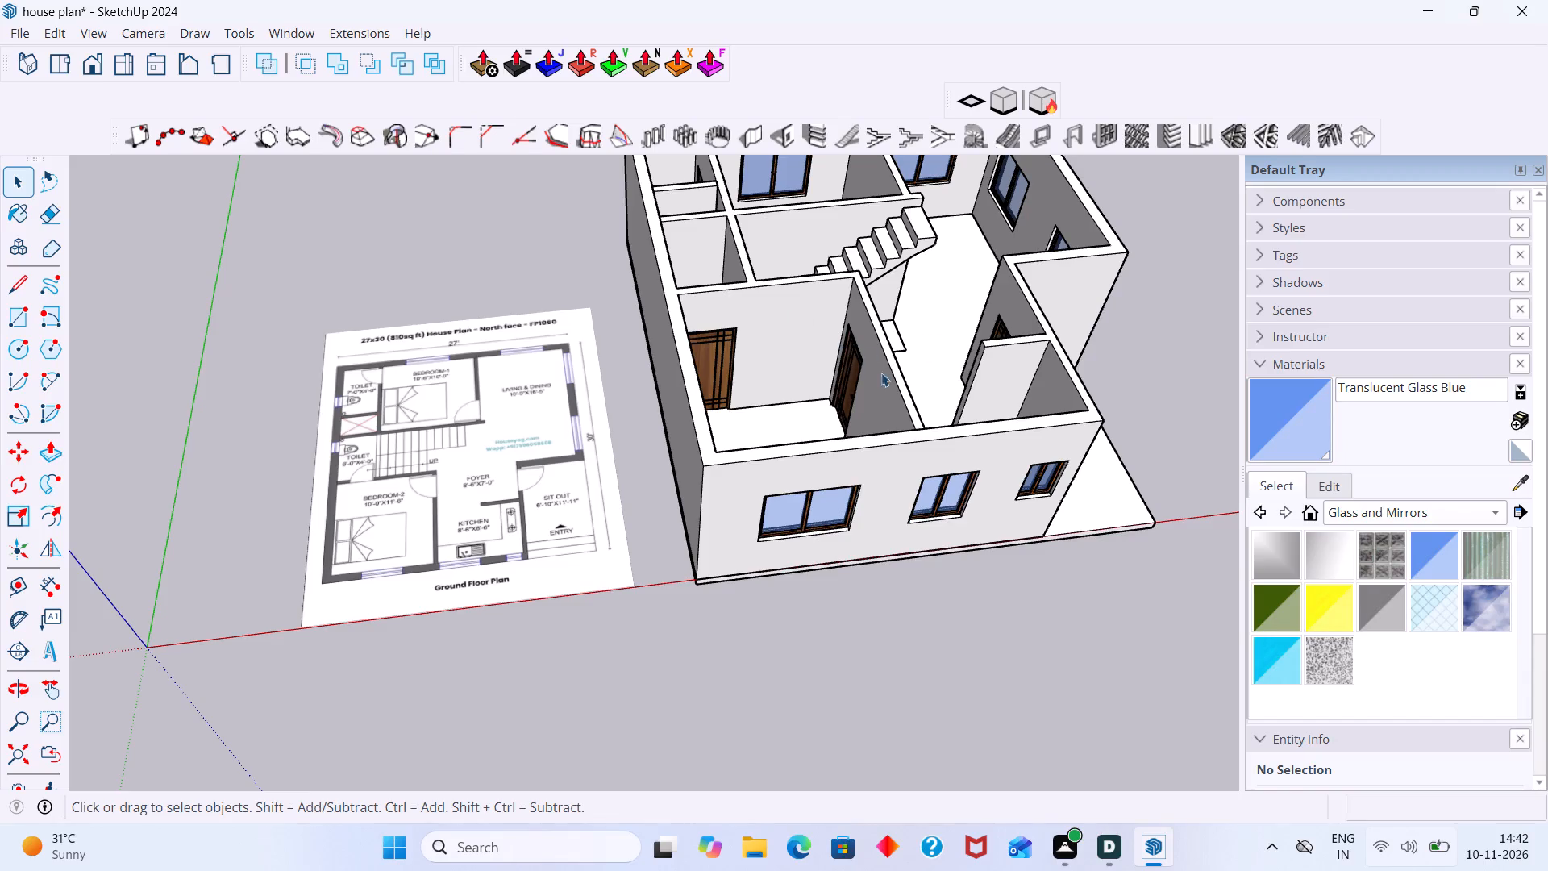
pyautogui.moveTo(713, 303); pyautogui.dragTo(680, 441, button='middle')
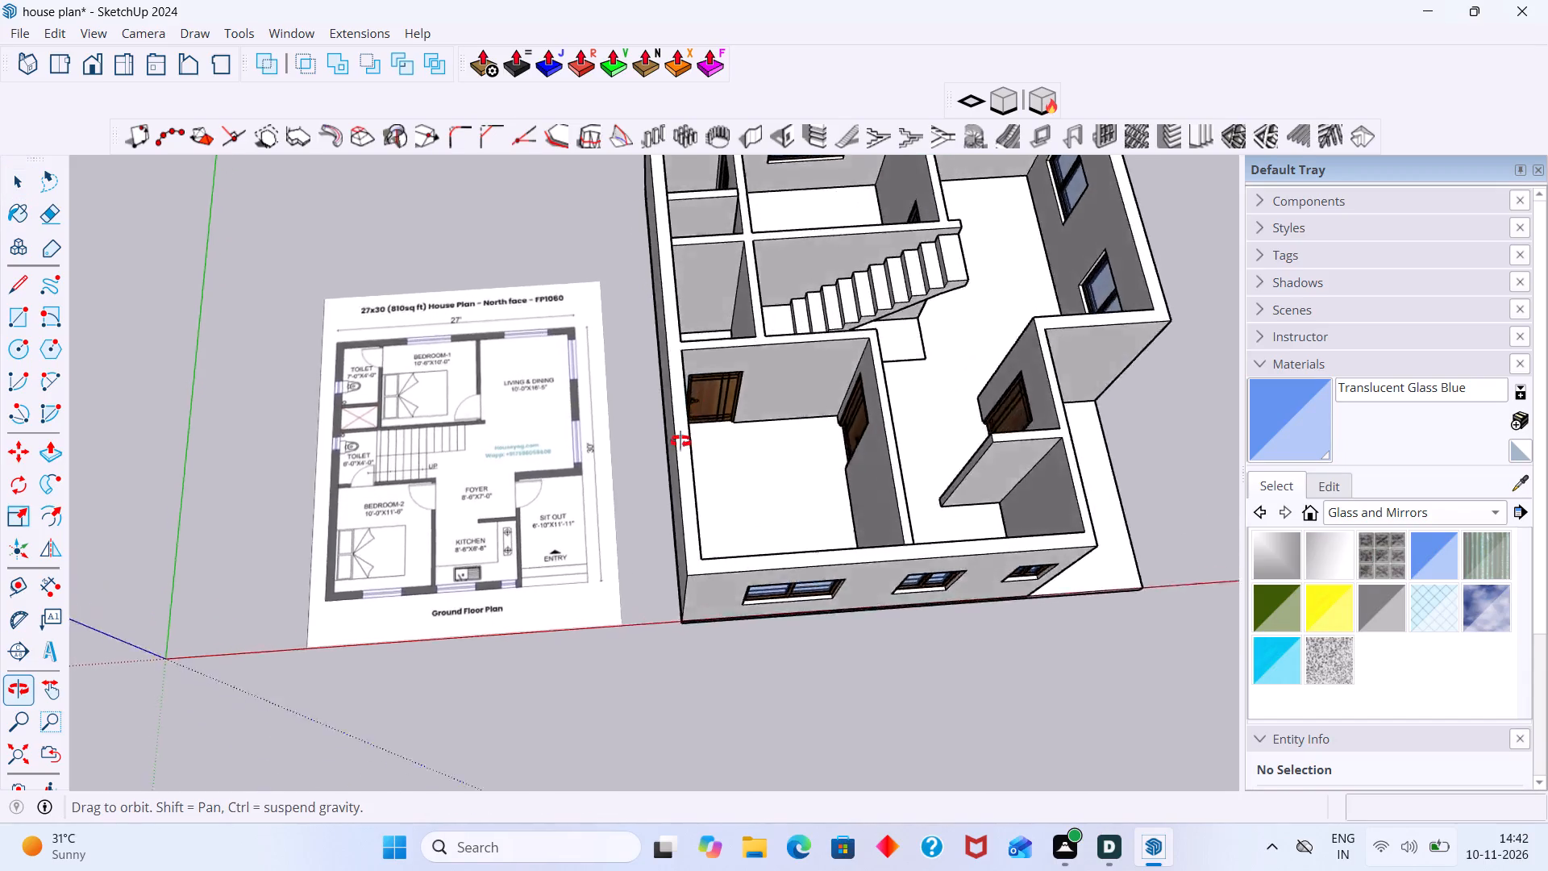
pyautogui.moveTo(680, 441); pyautogui.dragTo(422, 406, button='middle')
pyautogui.scroll(1, 523, 442)
pyautogui.scroll(7, 1067, 369)
pyautogui.scroll(-3, 897, 294)
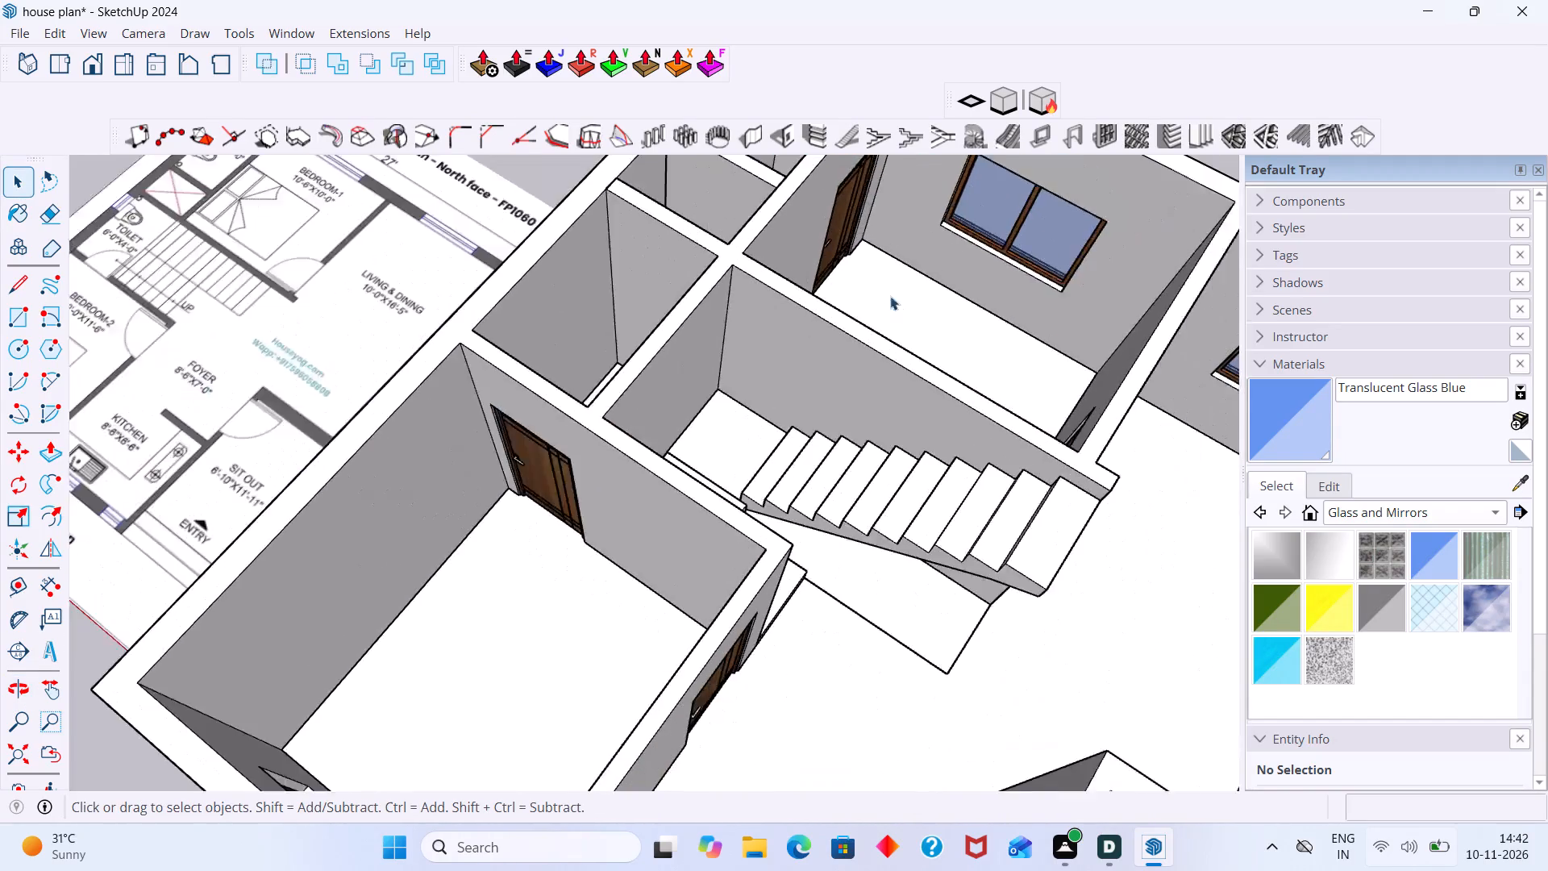
pyautogui.scroll(-17, 890, 296)
pyautogui.moveTo(874, 470); pyautogui.dragTo(924, 414, button='middle')
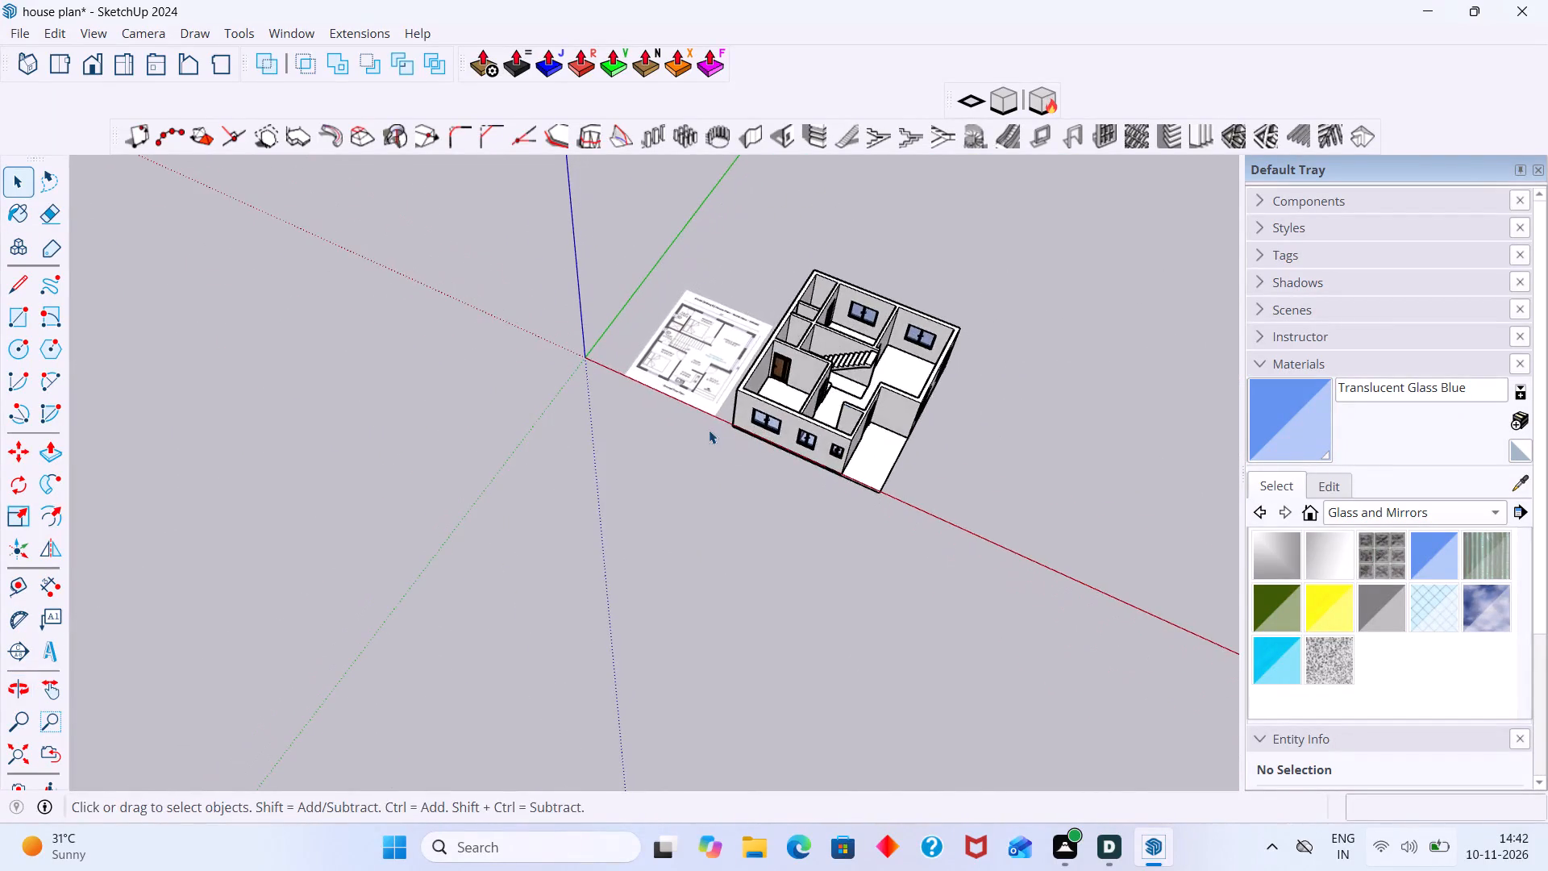
pyautogui.moveTo(709, 431); pyautogui.dragTo(861, 488, button='middle')
pyautogui.scroll(11, 635, 407)
pyautogui.moveTo(775, 354); pyautogui.dragTo(469, 395, button='middle')
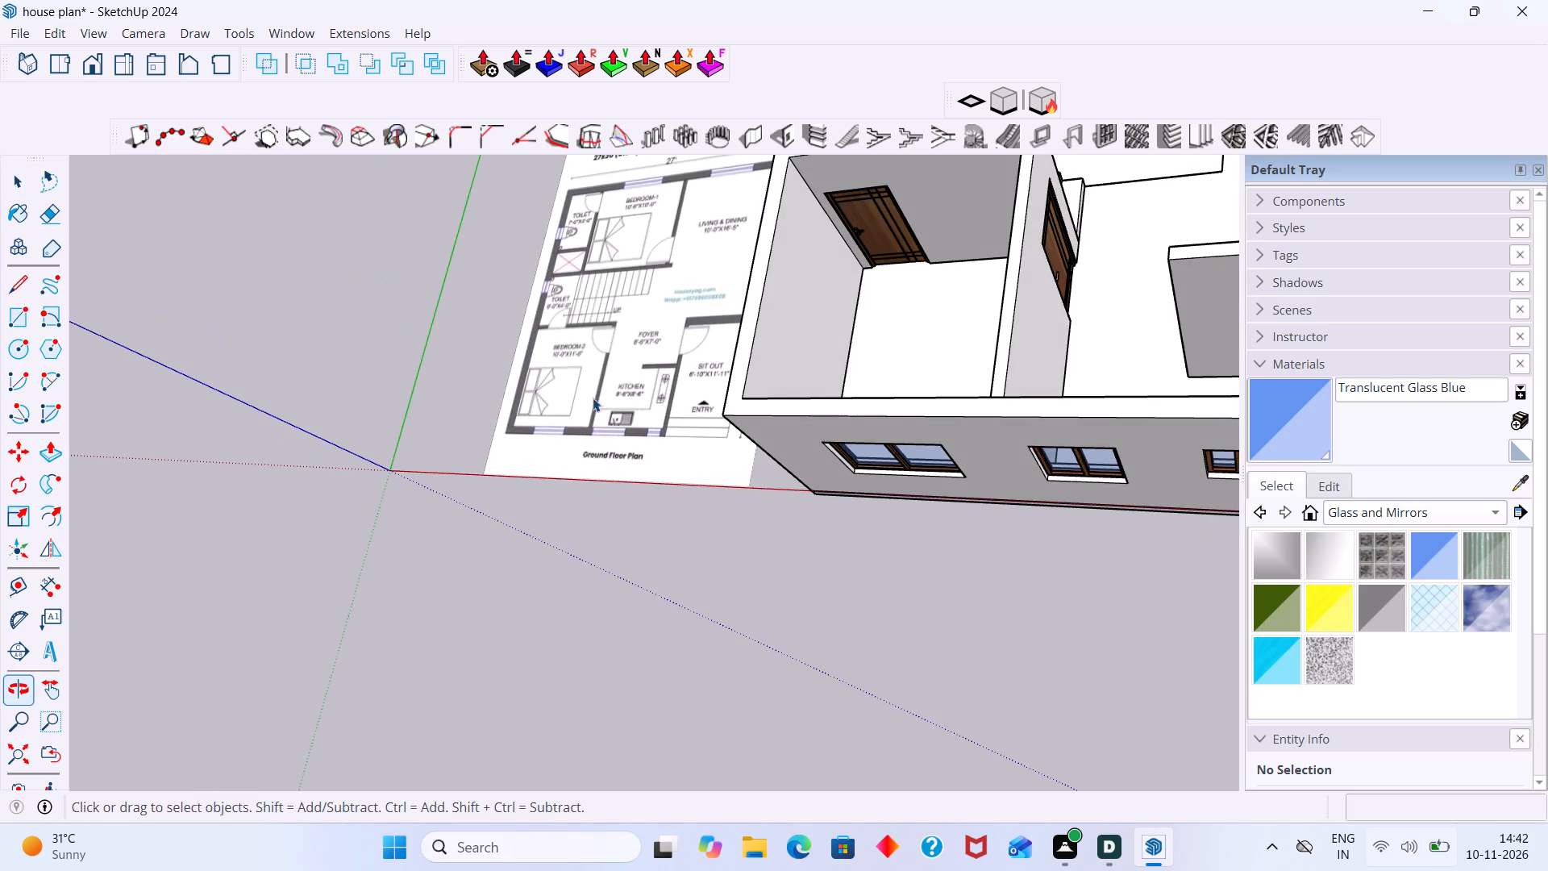
pyautogui.moveTo(611, 390); pyautogui.dragTo(832, 385, button='middle')
pyautogui.scroll(-6, 815, 385)
pyautogui.keyDown('shift'); pyautogui.moveTo(820, 400); pyautogui.dragTo(514, 391, button='middle'); pyautogui.keyUp('shift')
pyautogui.scroll(1, 866, 443)
pyautogui.moveTo(865, 431); pyautogui.dragTo(816, 419, button='middle')
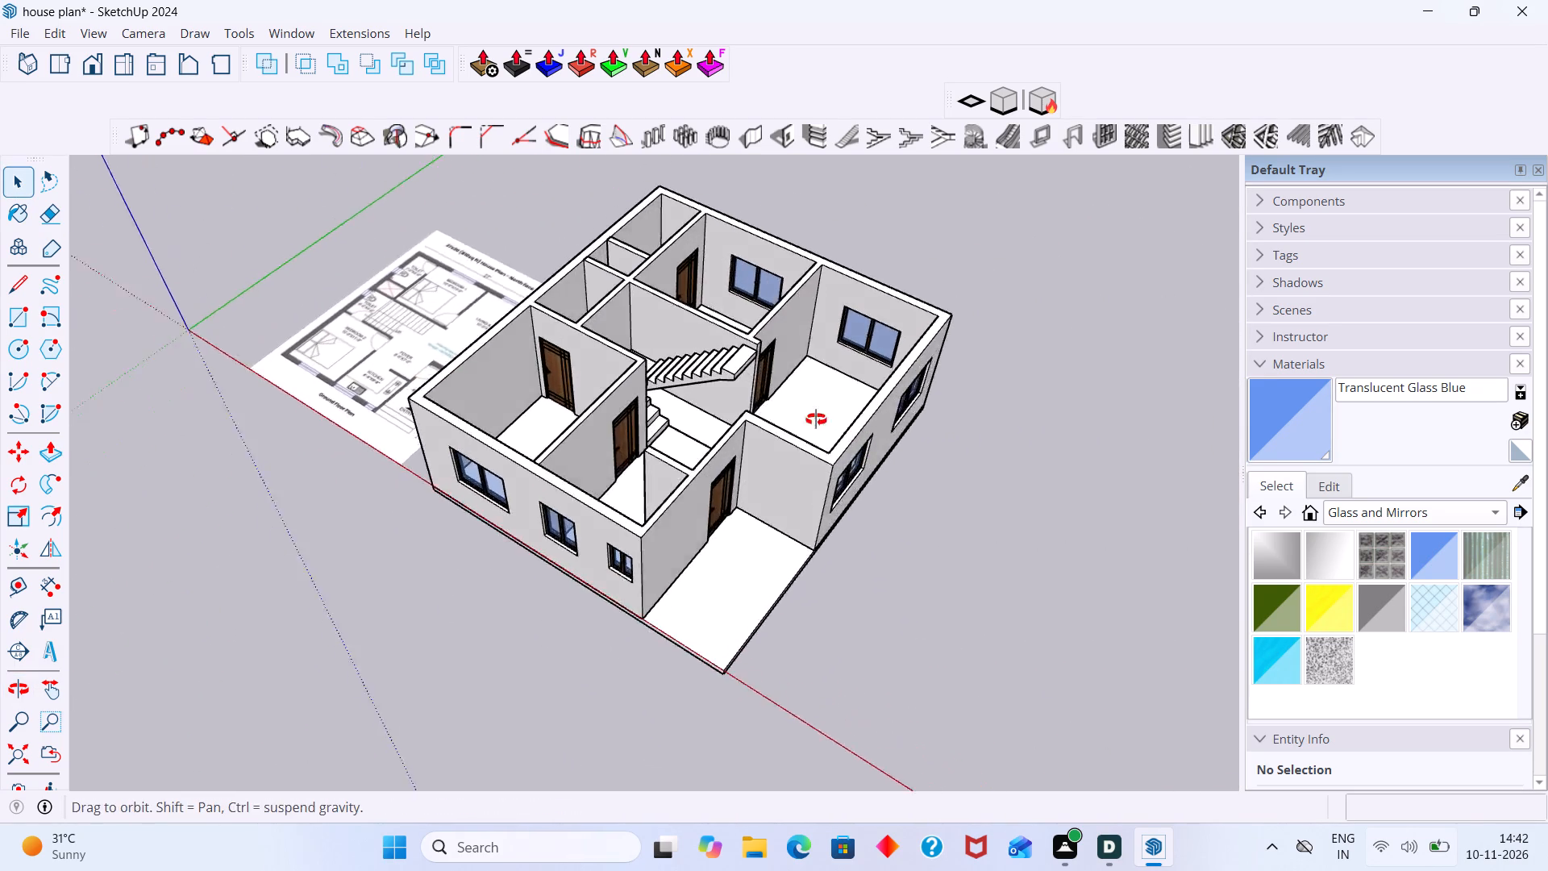
# Inspect the entrance, foyer and Bedroom-2 doors up close and check them against the floor plan.
pyautogui.moveTo(816, 419); pyautogui.dragTo(756, 419, button='middle')
pyautogui.scroll(17, 759, 466)
pyautogui.scroll(-4, 685, 449)
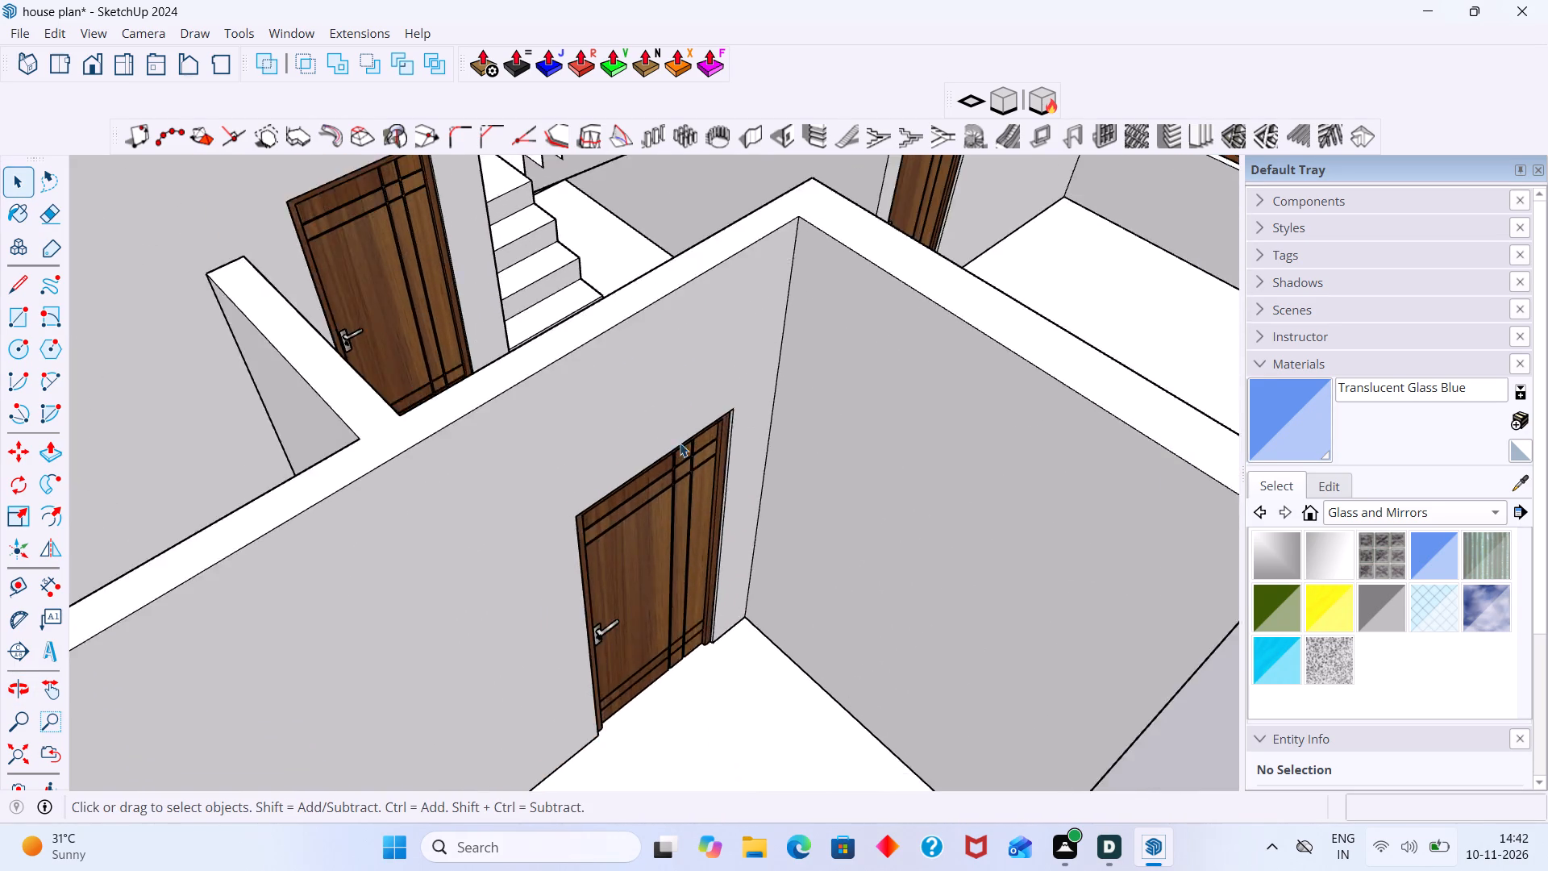
pyautogui.scroll(-15, 680, 443)
pyautogui.moveTo(576, 423); pyautogui.dragTo(668, 409, button='middle')
pyautogui.scroll(11, 580, 441)
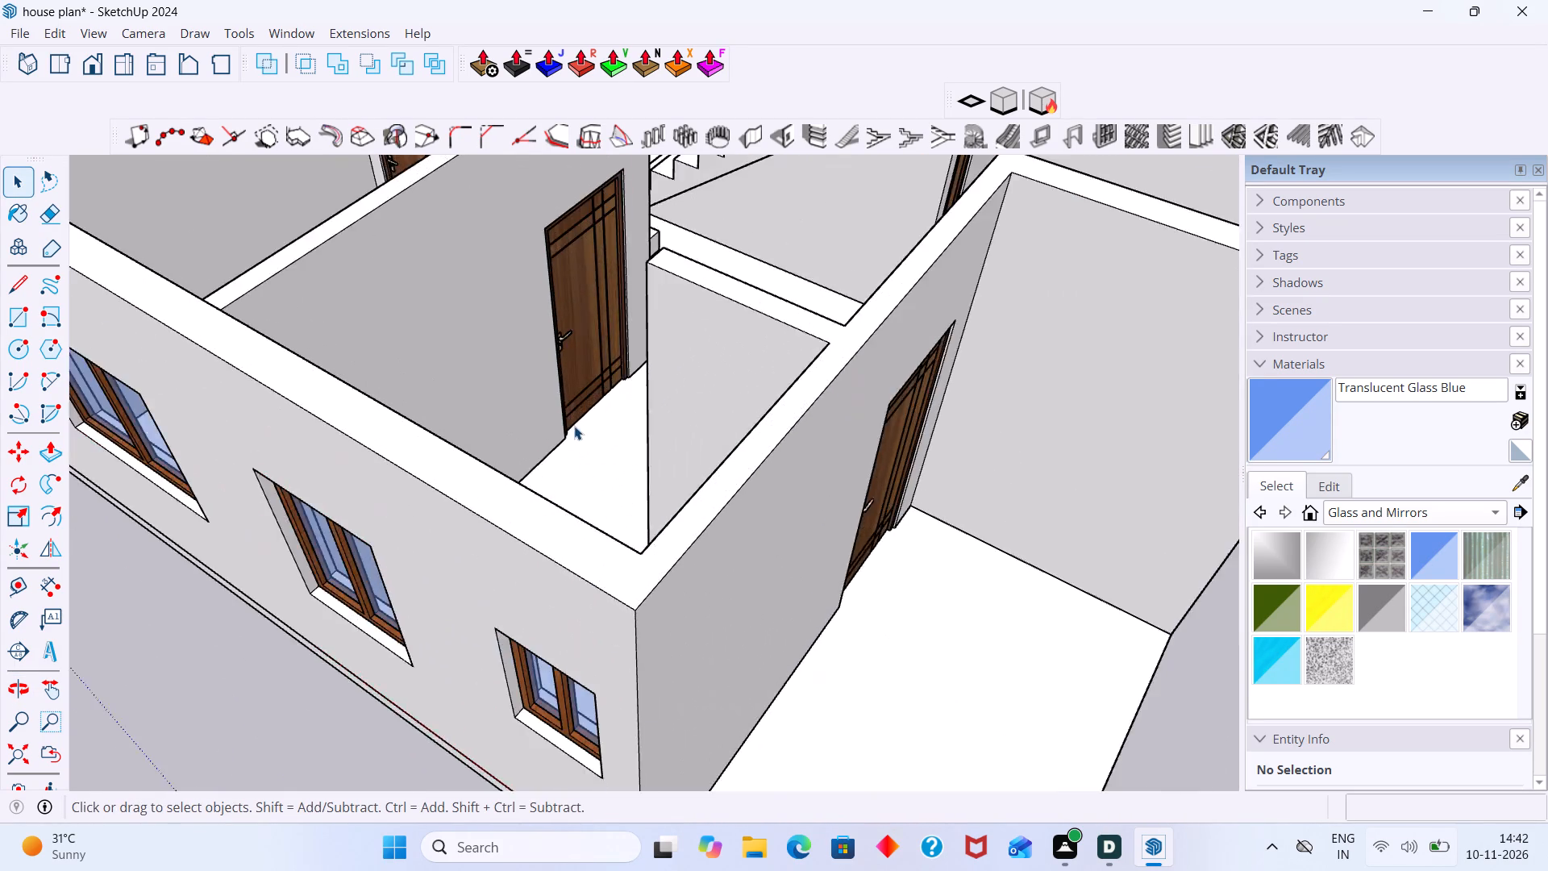
pyautogui.scroll(6, 574, 426)
pyautogui.scroll(-19, 582, 427)
pyautogui.moveTo(567, 448); pyautogui.dragTo(705, 443, button='middle')
pyautogui.scroll(1, 551, 468)
pyautogui.scroll(14, 287, 448)
pyautogui.scroll(-8, 377, 440)
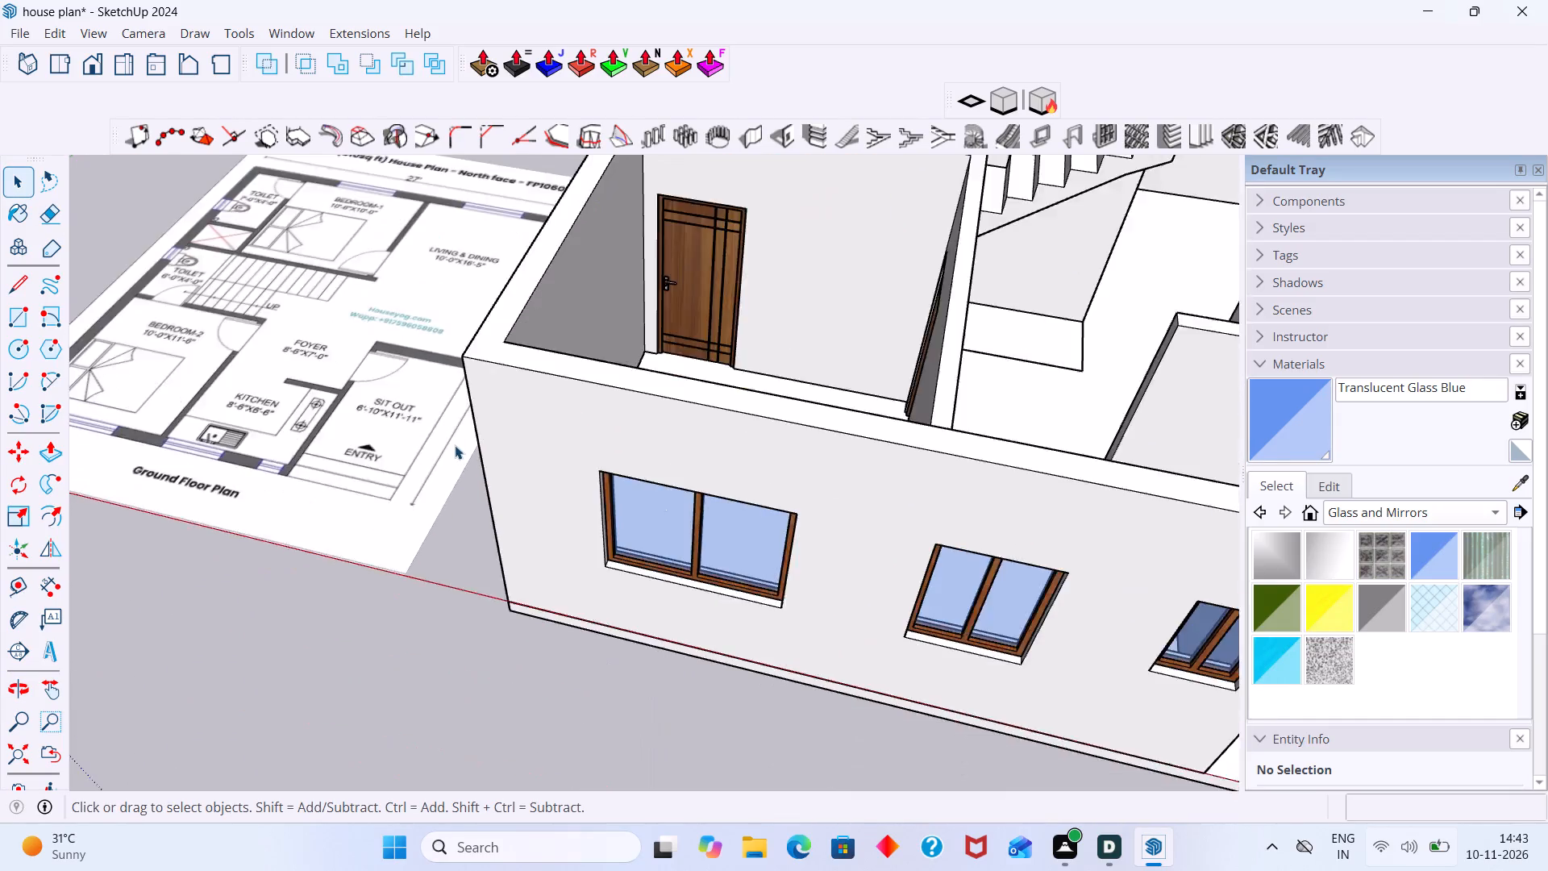
pyautogui.scroll(-10, 455, 445)
pyautogui.scroll(5, 427, 468)
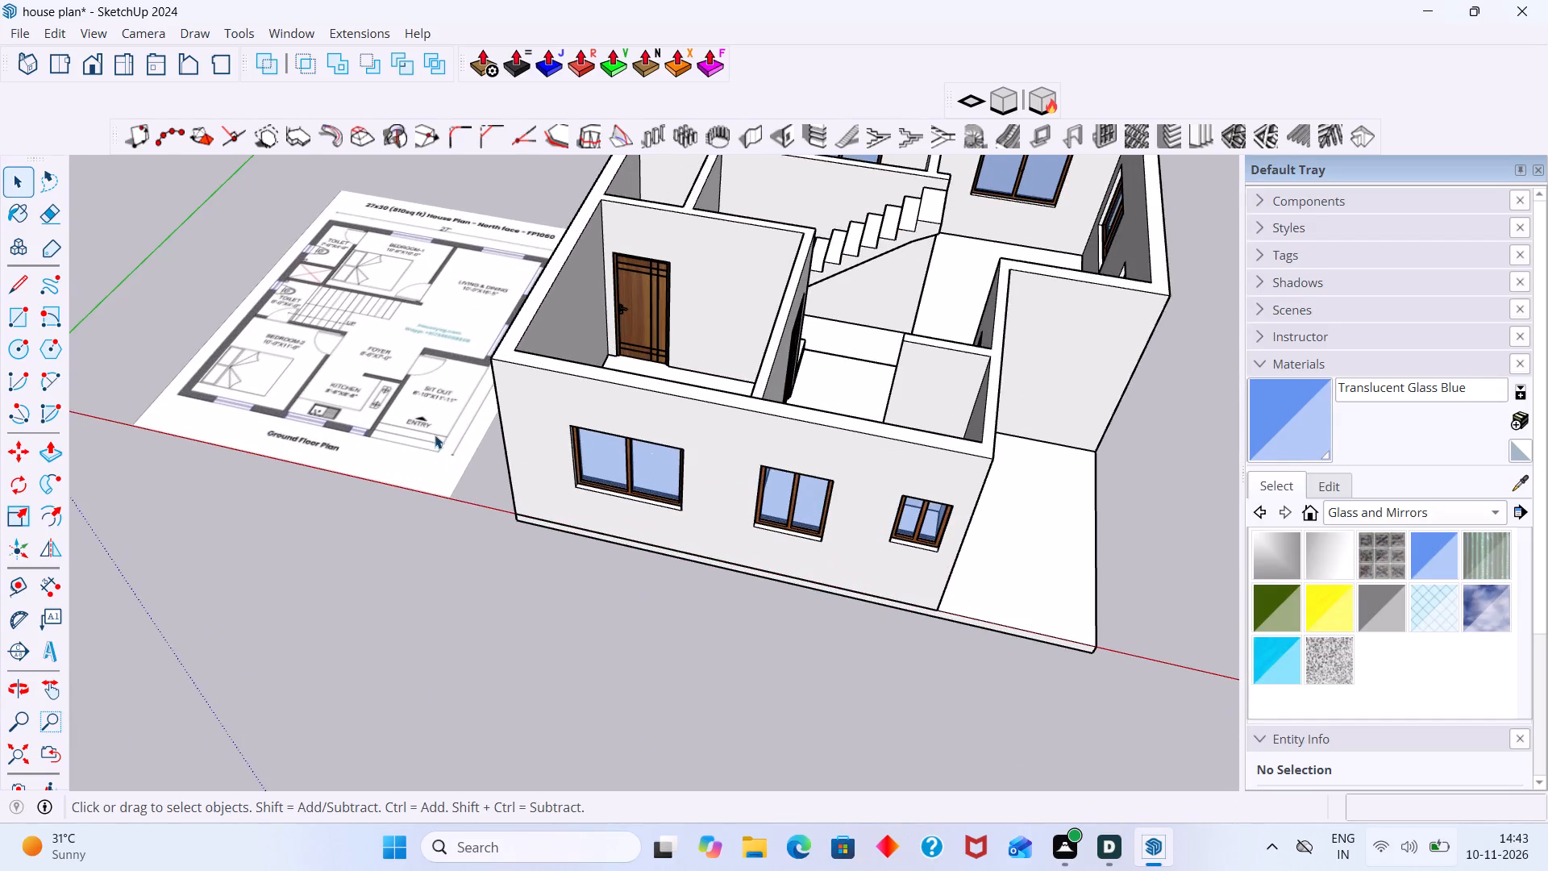
# Examine the sit-out and entry area on the reference floor plan against the front of the house model.
pyautogui.scroll(6, 426, 436)
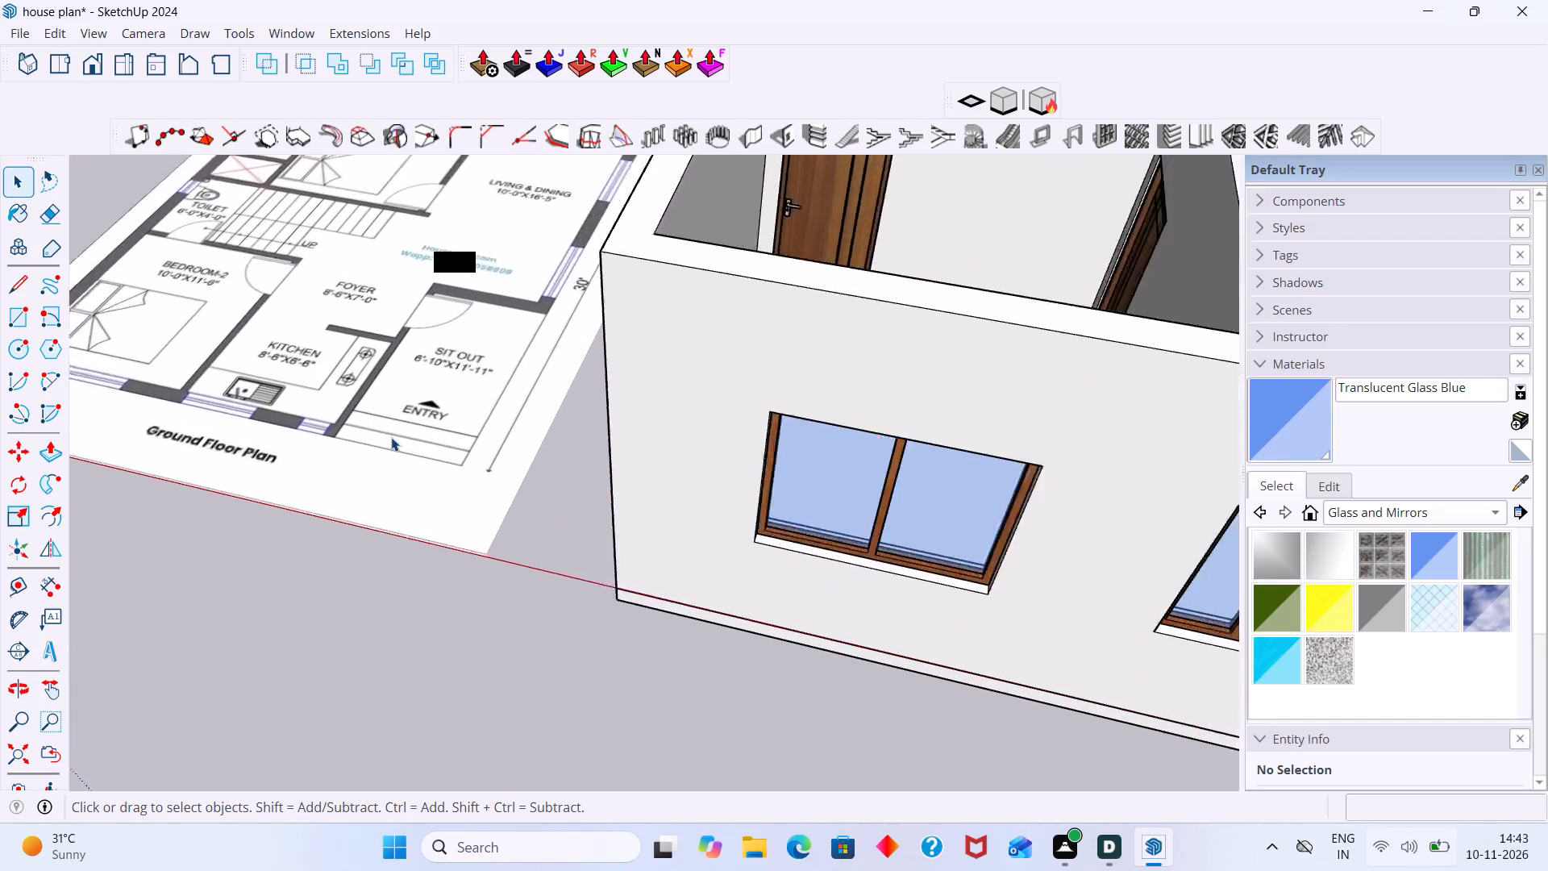
pyautogui.scroll(3, 391, 437)
pyautogui.scroll(-5, 451, 395)
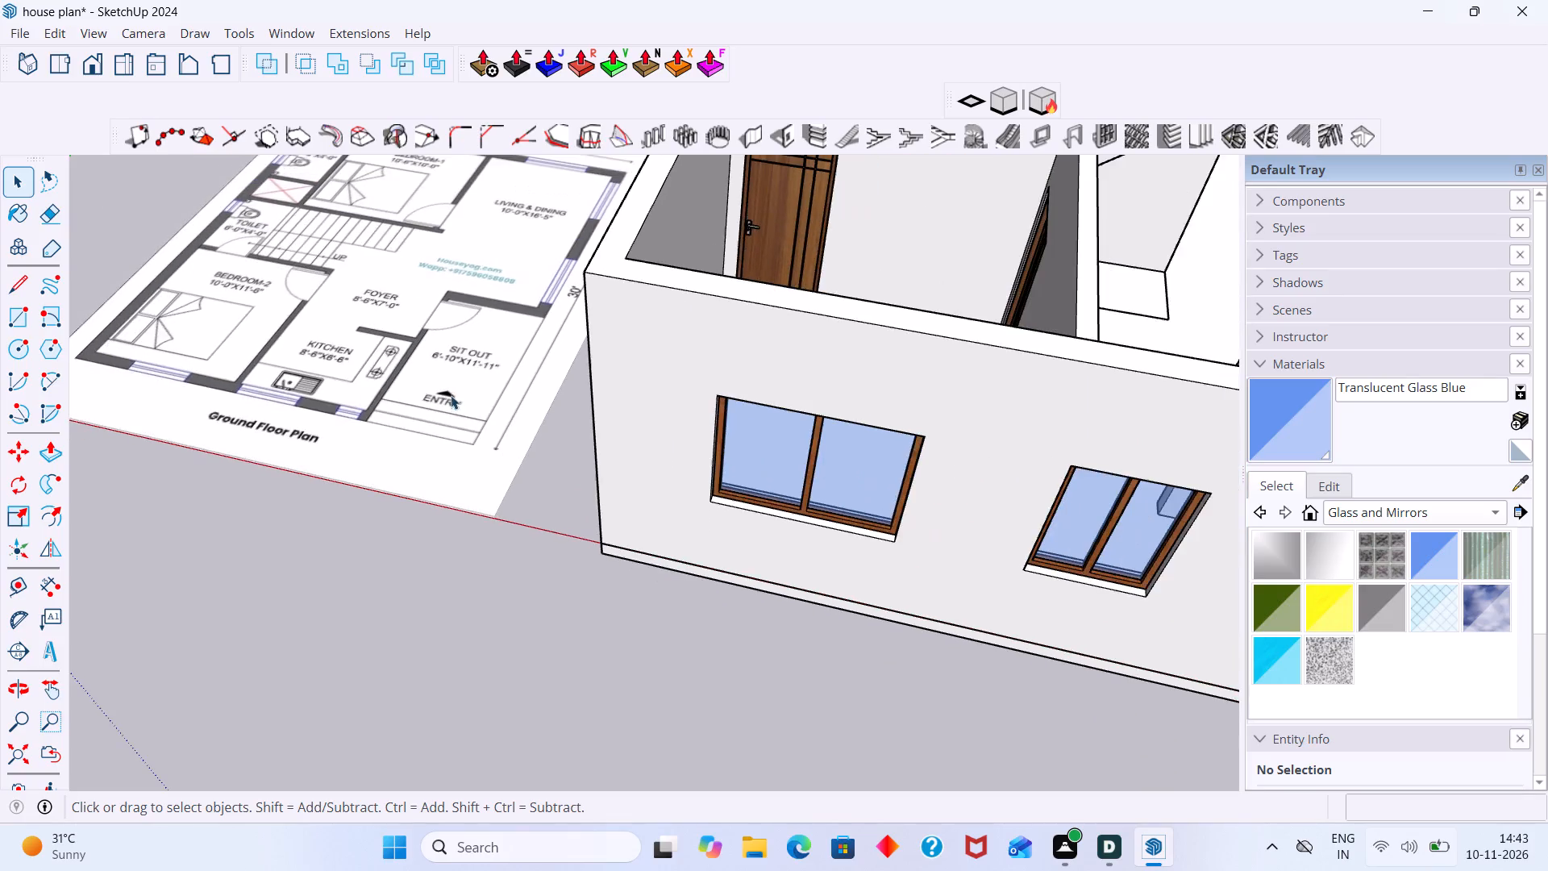
pyautogui.scroll(-4, 499, 318)
pyautogui.moveTo(499, 318); pyautogui.dragTo(283, 325, button='middle')
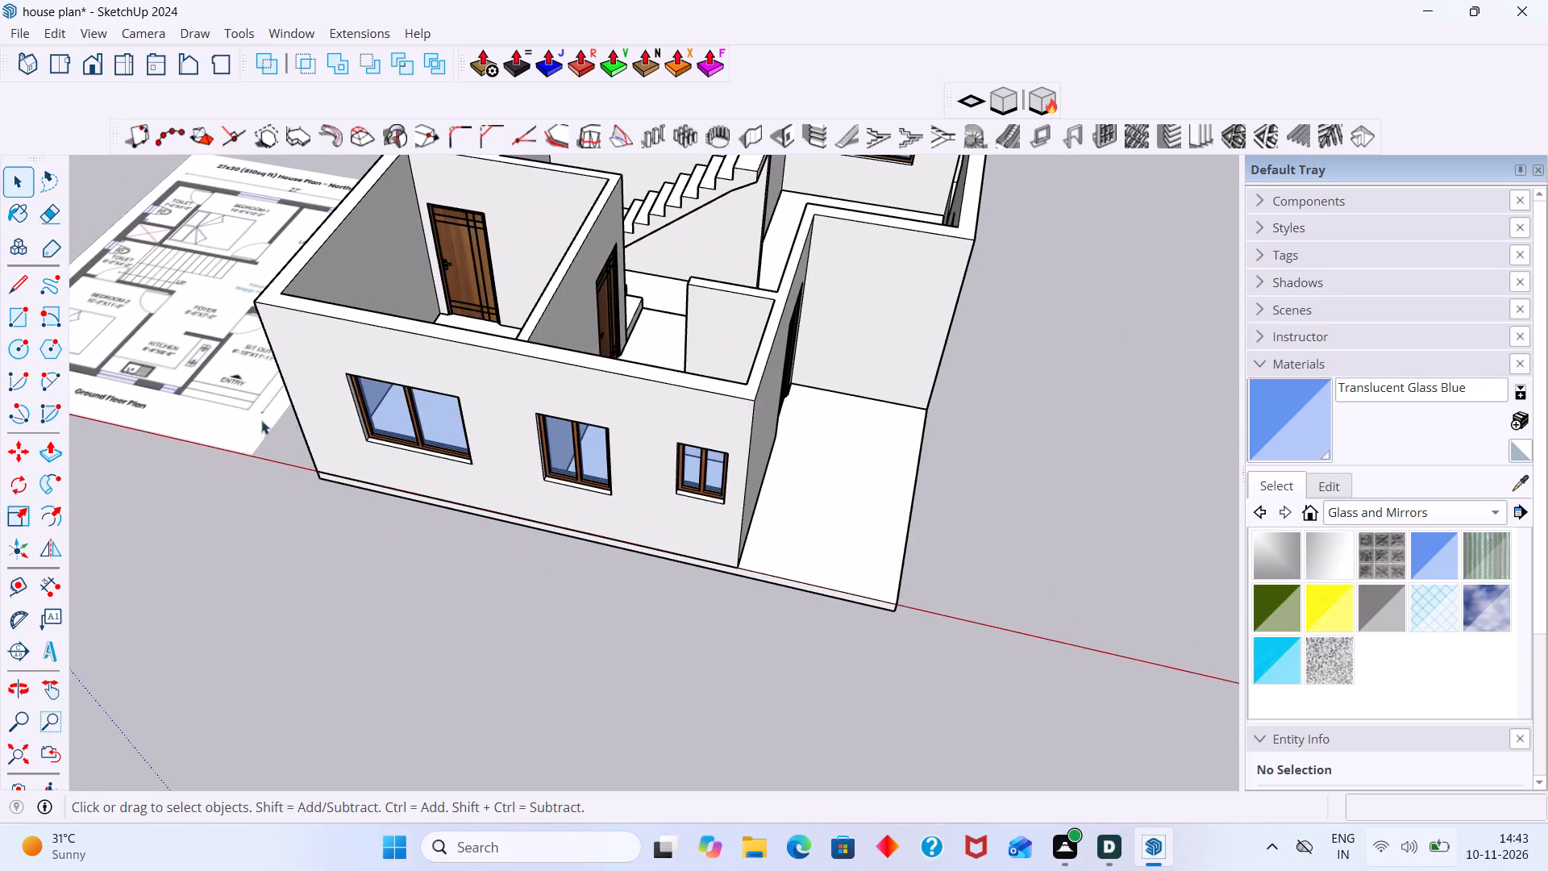
pyautogui.moveTo(260, 420); pyautogui.dragTo(317, 434, button='middle')
pyautogui.scroll(9, 244, 445)
pyautogui.scroll(-16, 268, 435)
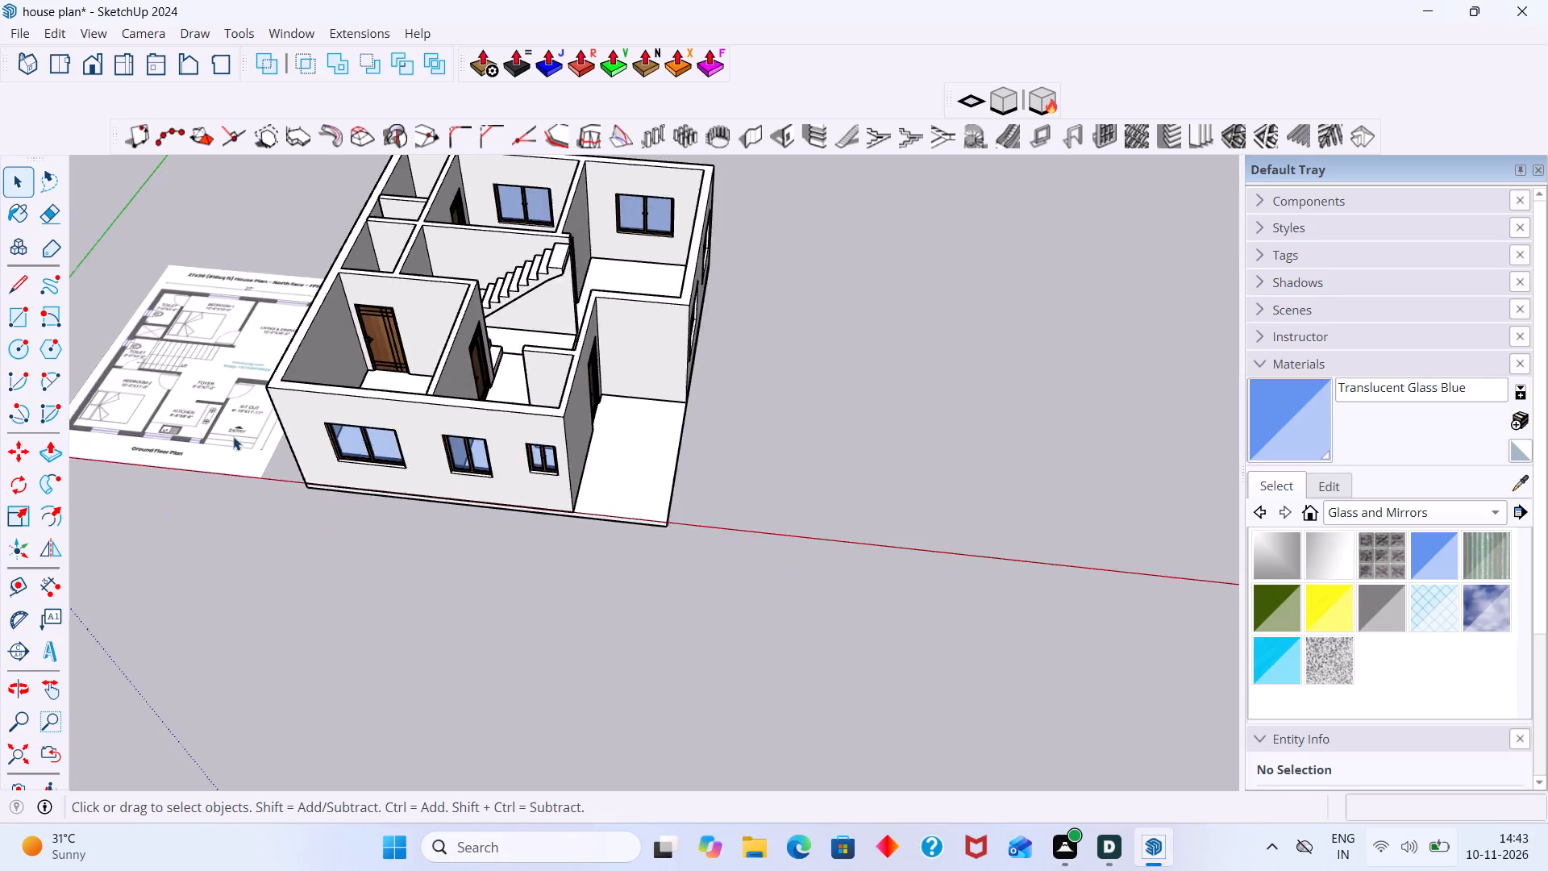
pyautogui.scroll(16, 229, 438)
pyautogui.scroll(-11, 299, 381)
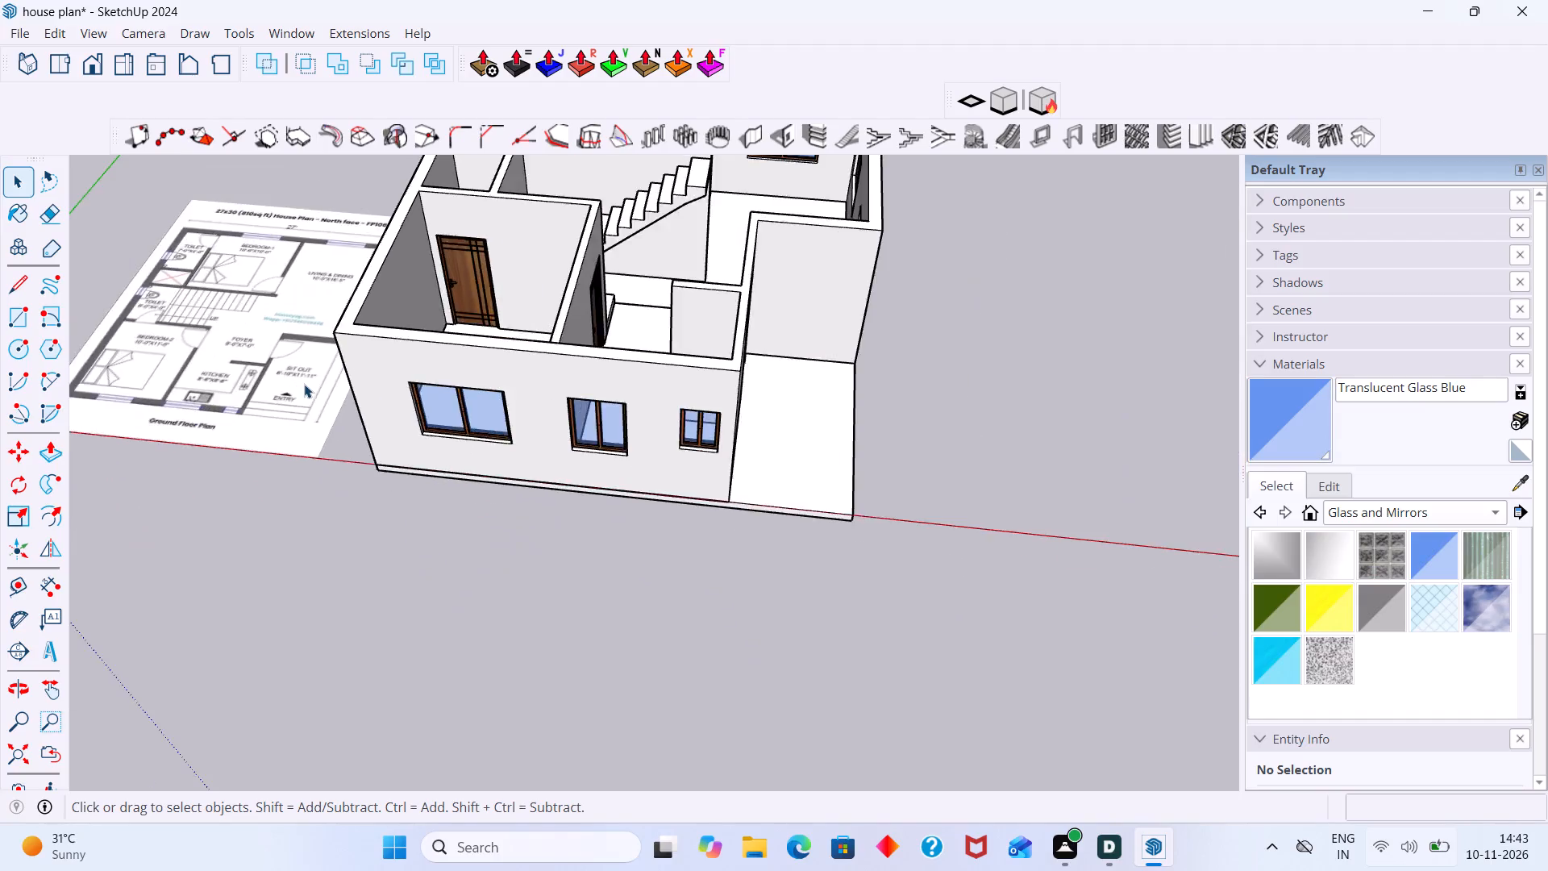
pyautogui.scroll(20, 303, 385)
pyautogui.scroll(3, 303, 385)
pyautogui.scroll(-2, 298, 369)
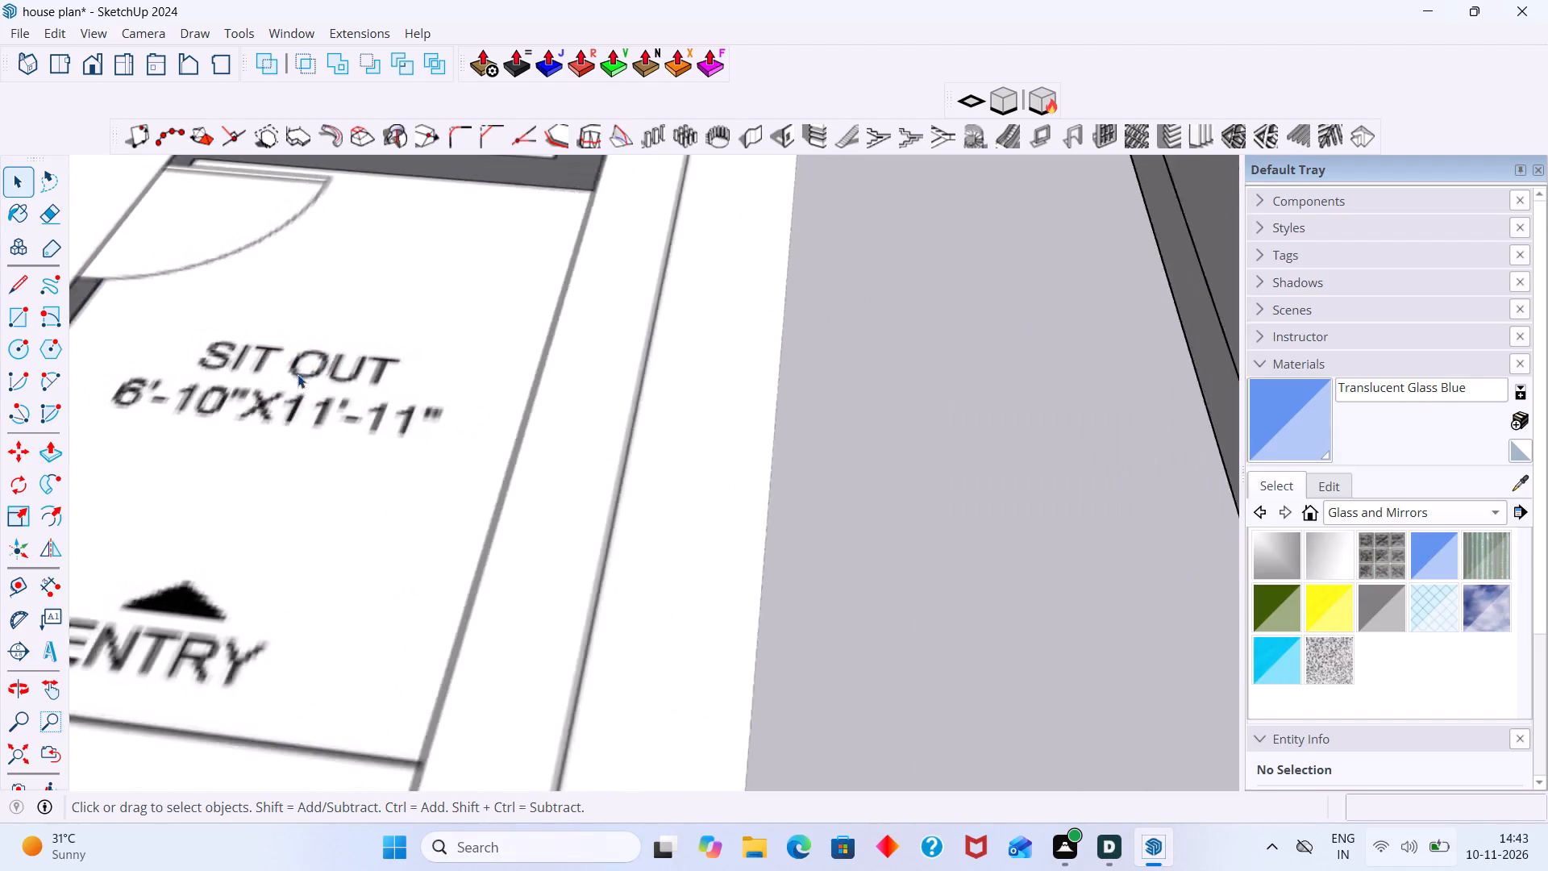
pyautogui.scroll(-20, 298, 374)
pyautogui.scroll(-4, 298, 374)
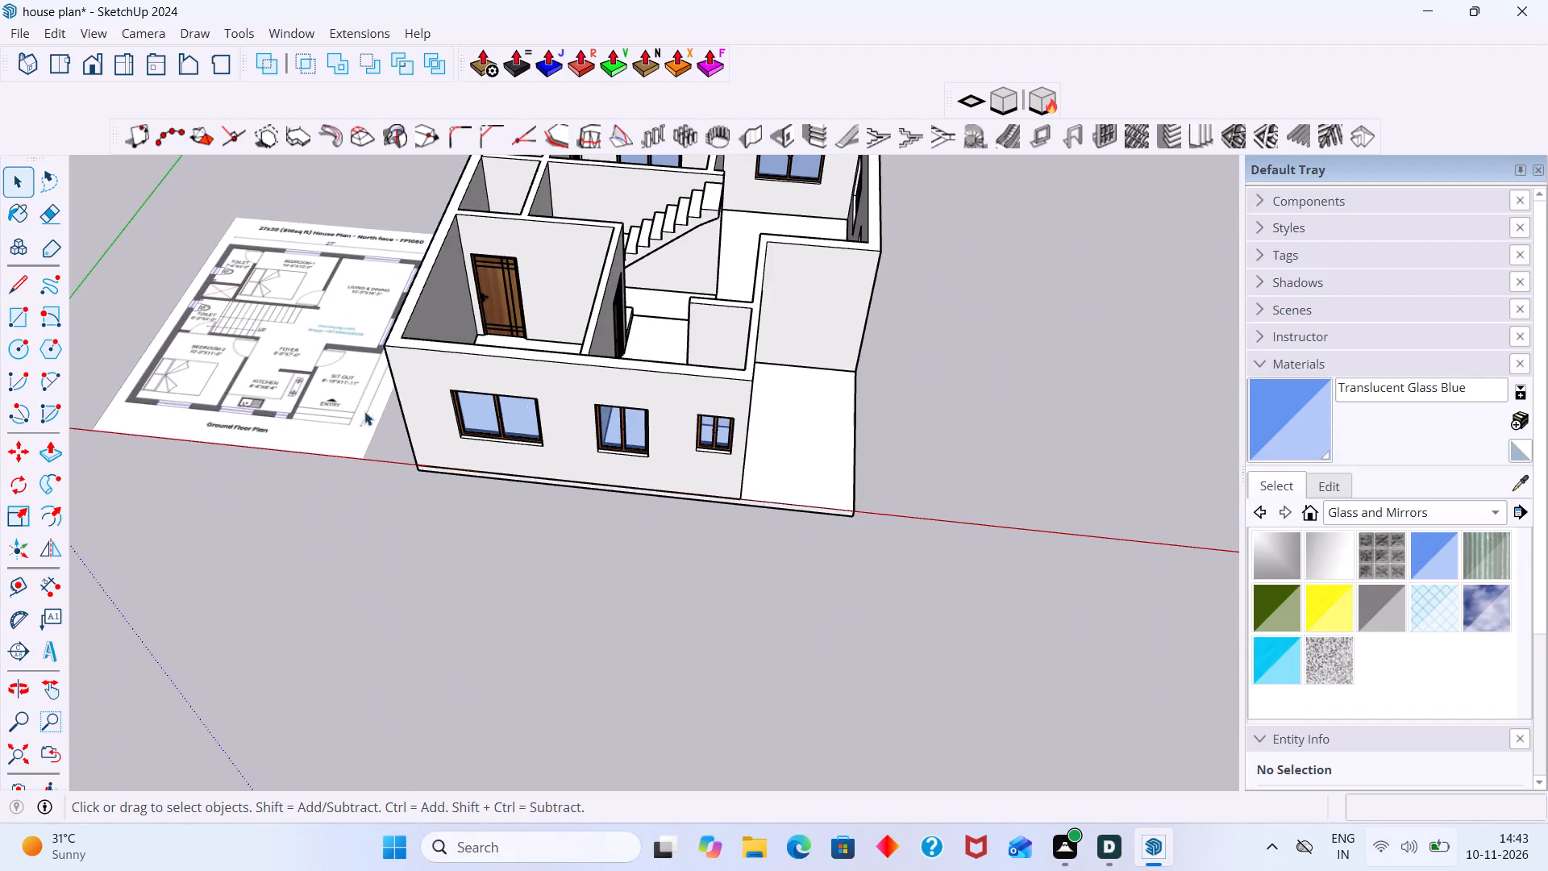
pyautogui.scroll(6, 339, 416)
pyautogui.scroll(-7, 382, 402)
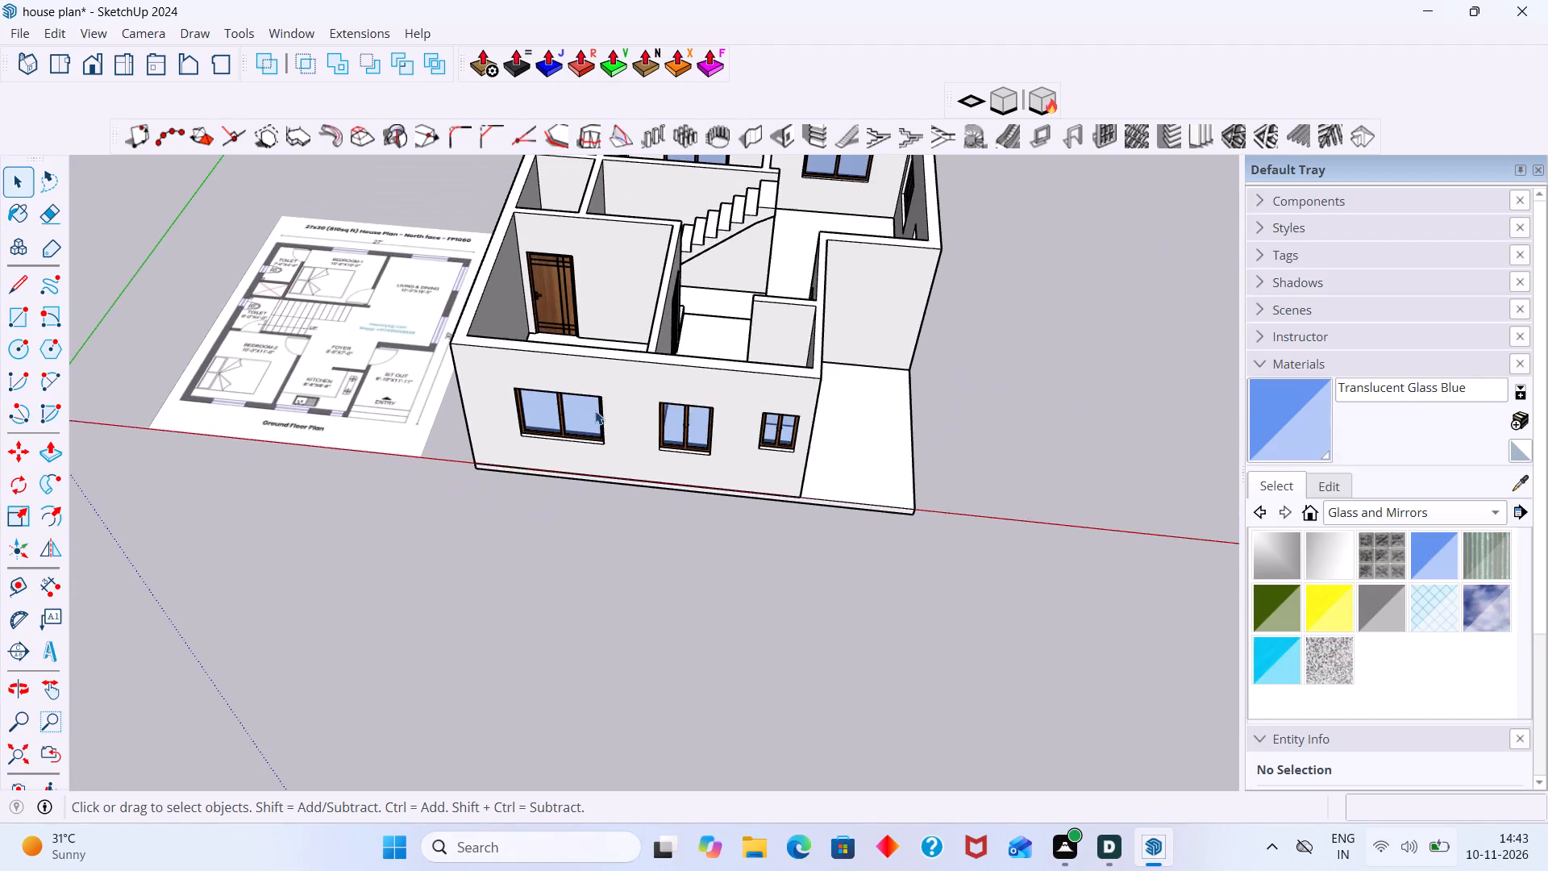
# Inspect the front-wall windows, staircase and interior rooms of the house model beside the floor plan.
pyautogui.moveTo(711, 425); pyautogui.dragTo(726, 360, button='middle')
pyautogui.scroll(9, 701, 410)
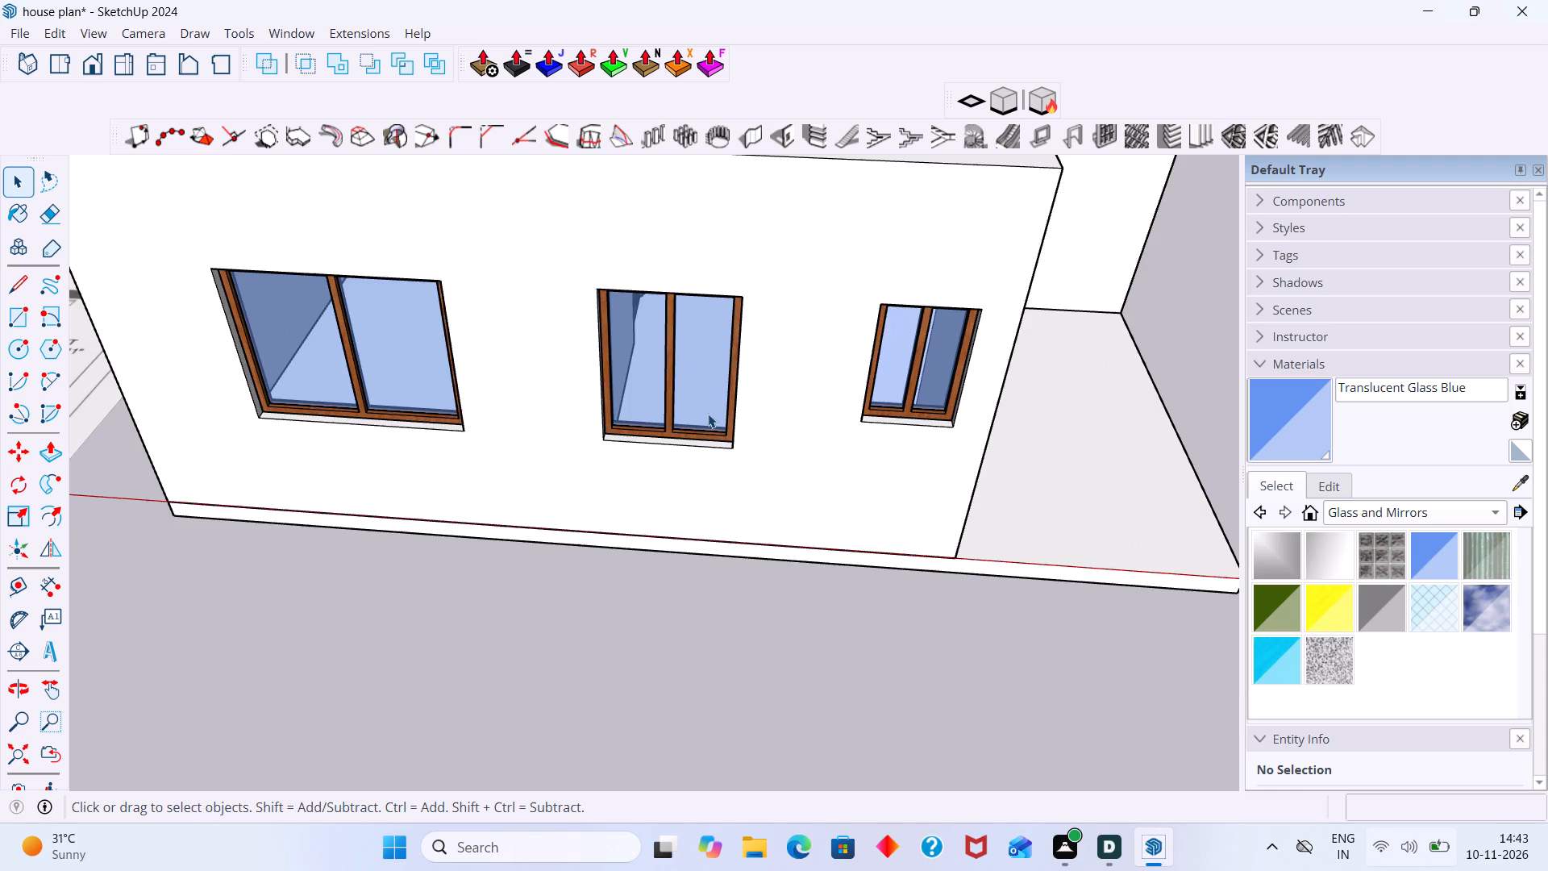
pyautogui.scroll(7, 708, 414)
pyautogui.scroll(-17, 686, 424)
pyautogui.keyDown('shift'); pyautogui.moveTo(480, 456); pyautogui.dragTo(448, 472, button='middle'); pyautogui.keyUp('shift')
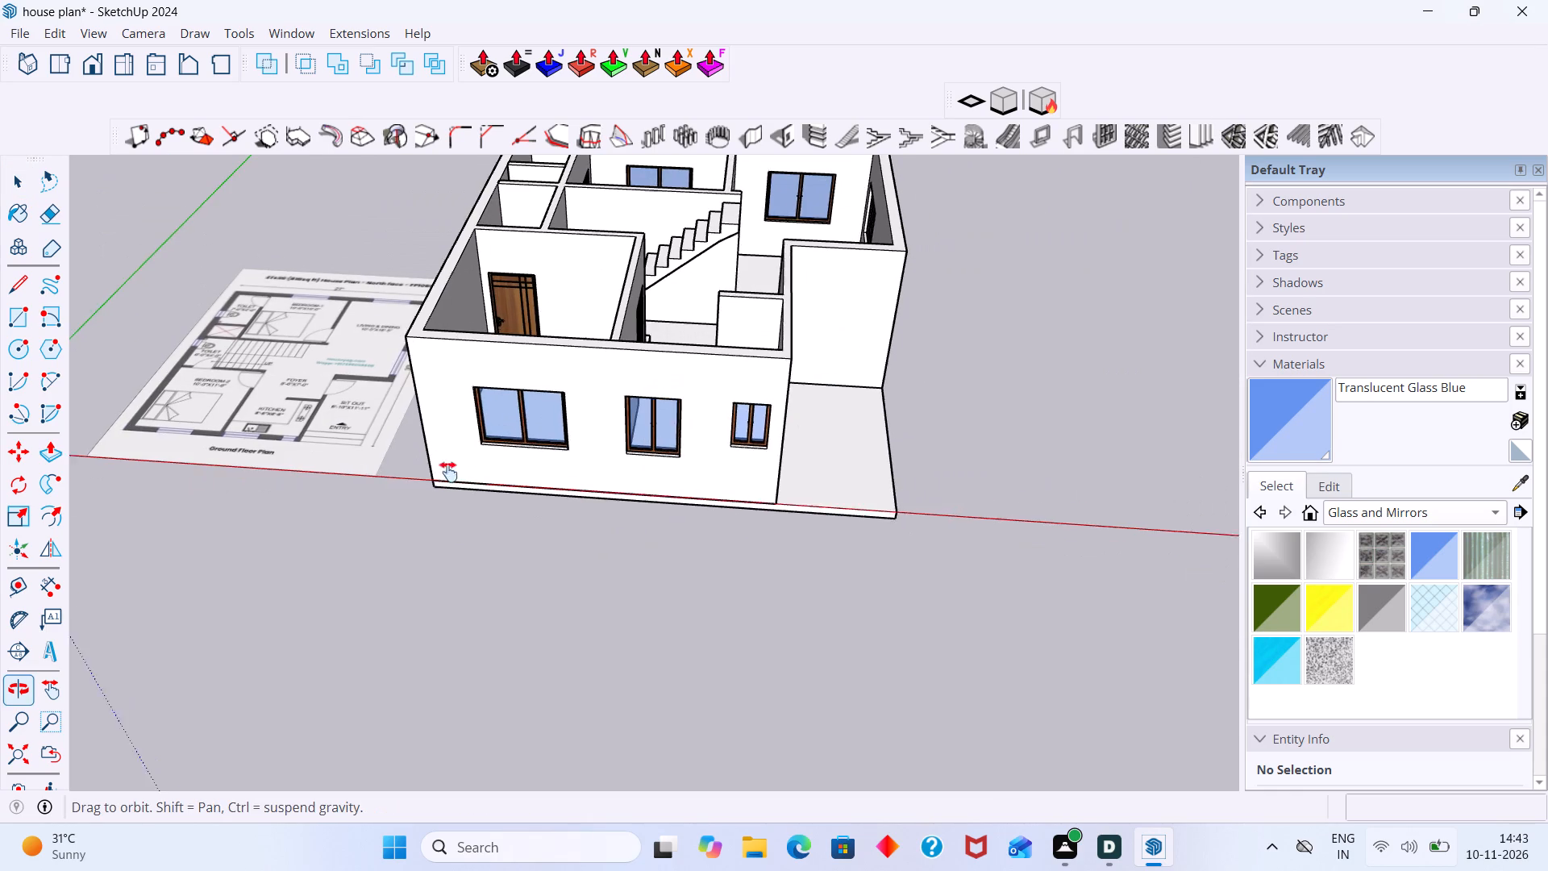
pyautogui.keyDown('shift'); pyautogui.moveTo(448, 472); pyautogui.dragTo(422, 493, button='middle'); pyautogui.keyUp('shift')
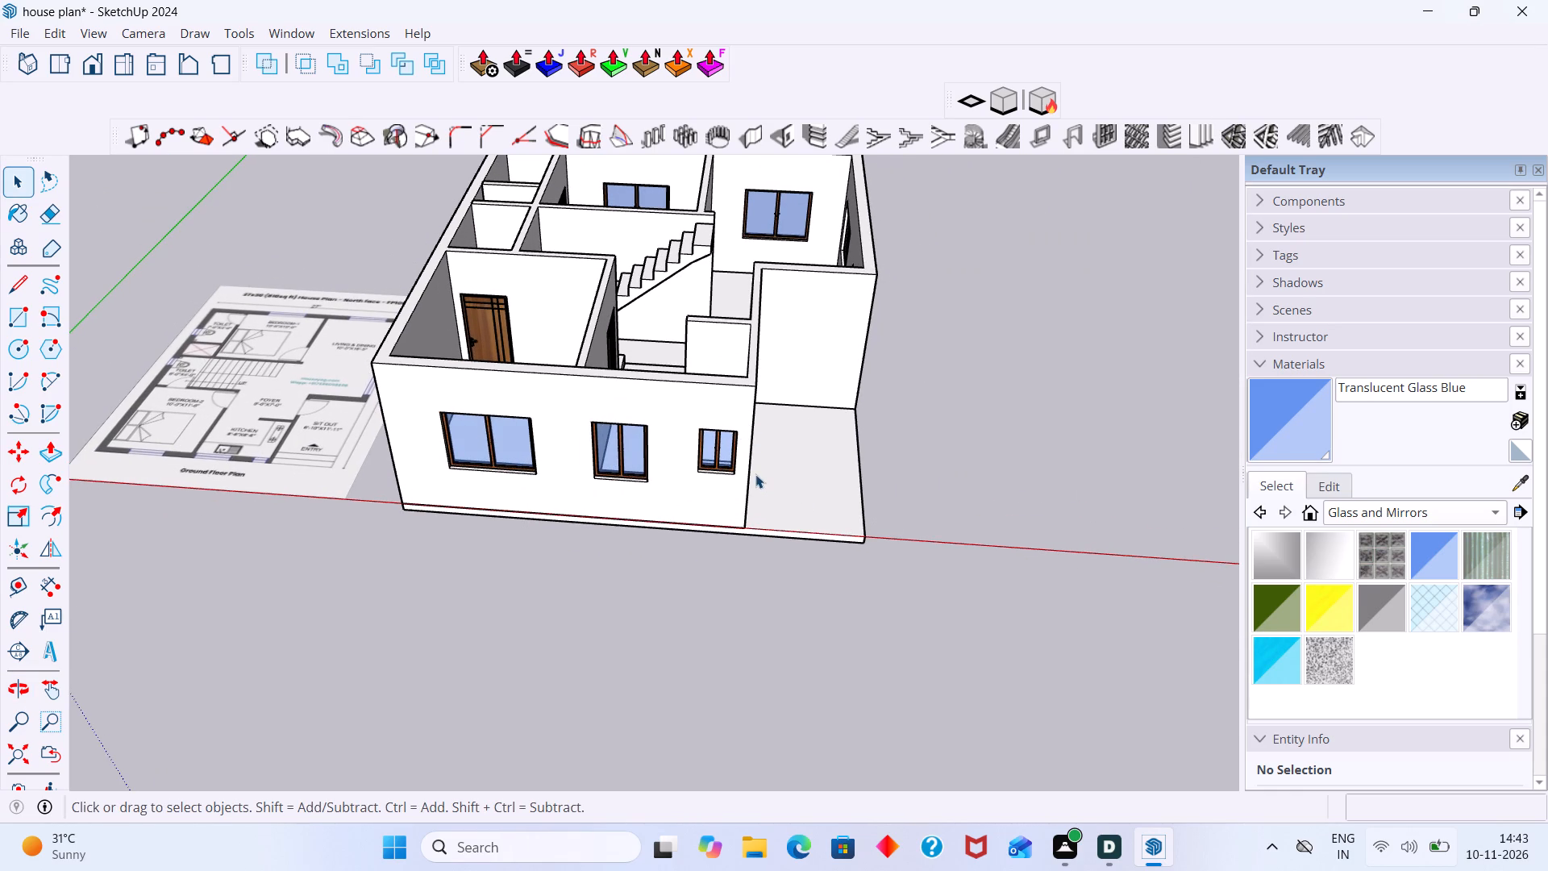
pyautogui.moveTo(672, 307); pyautogui.dragTo(733, 376, button='middle')
pyautogui.scroll(4, 697, 242)
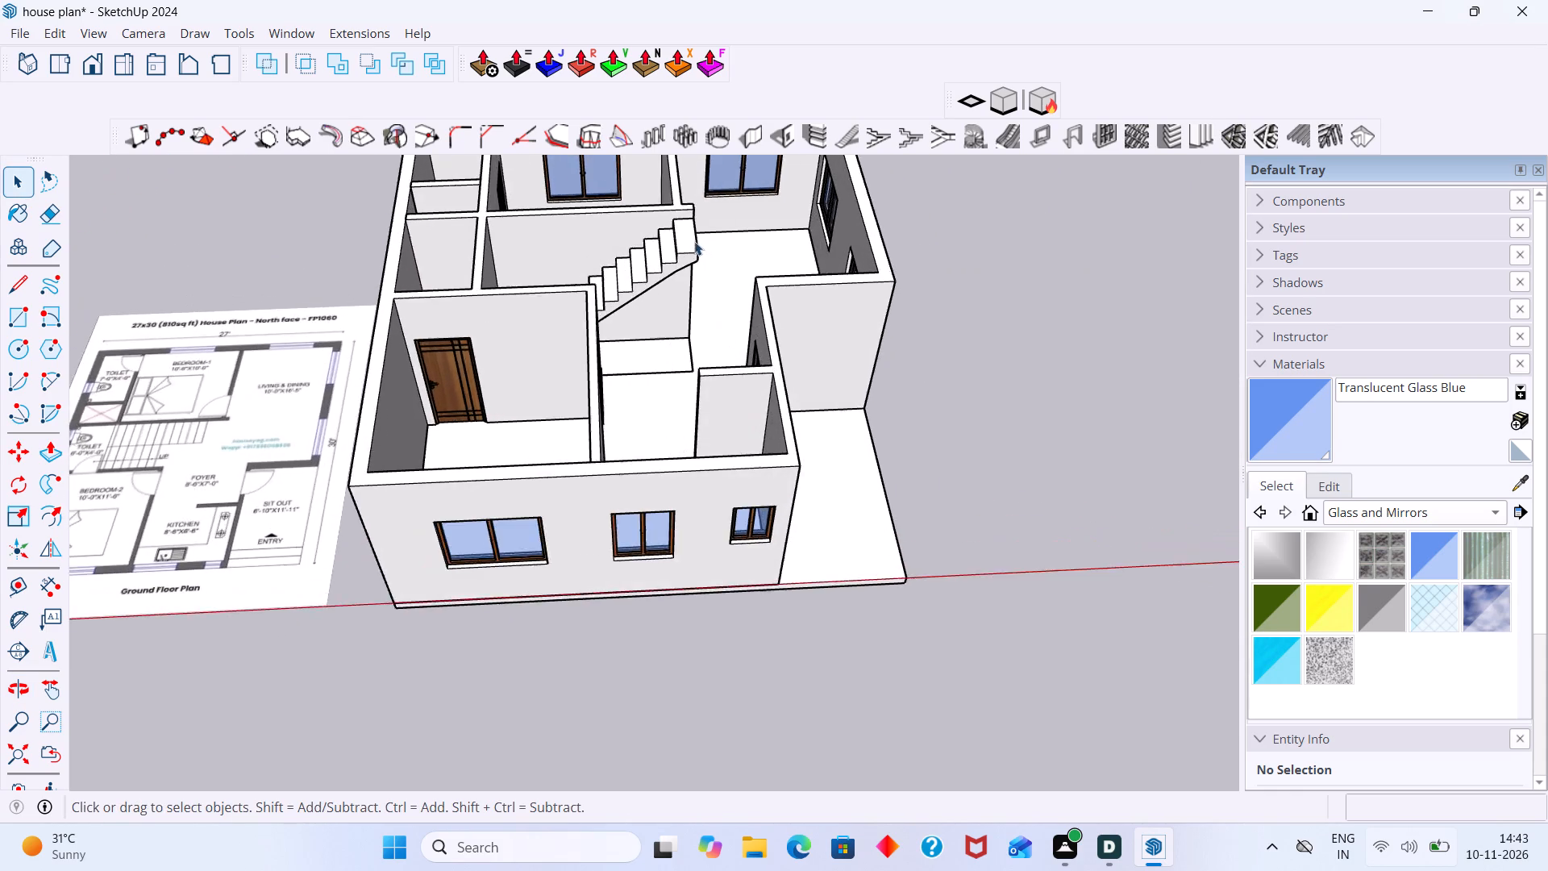
pyautogui.scroll(11, 694, 241)
pyautogui.scroll(-19, 691, 268)
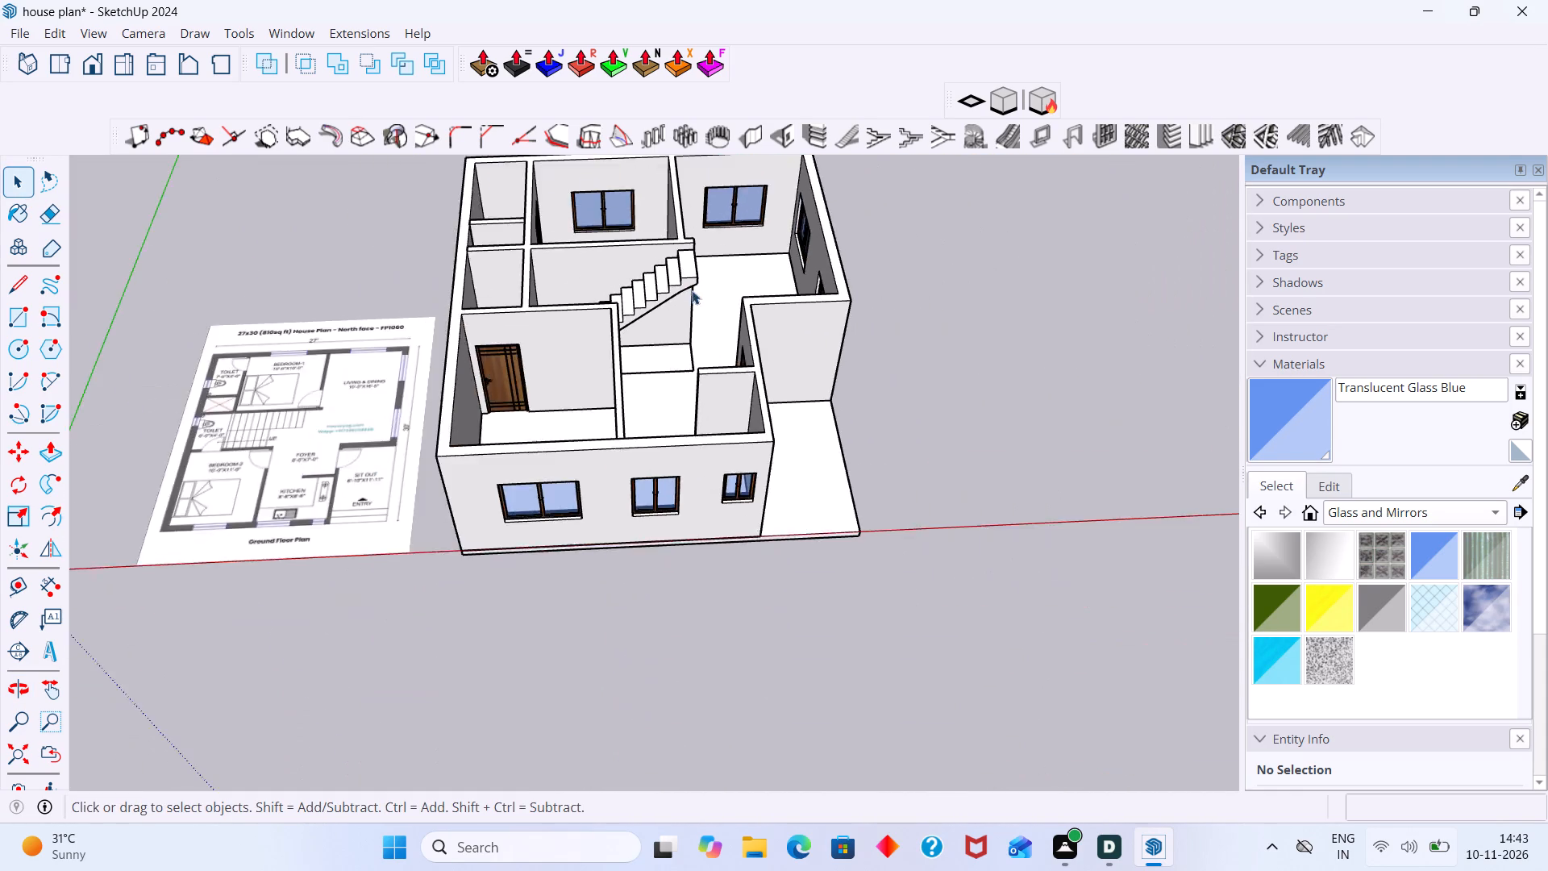
pyautogui.scroll(-5, 692, 290)
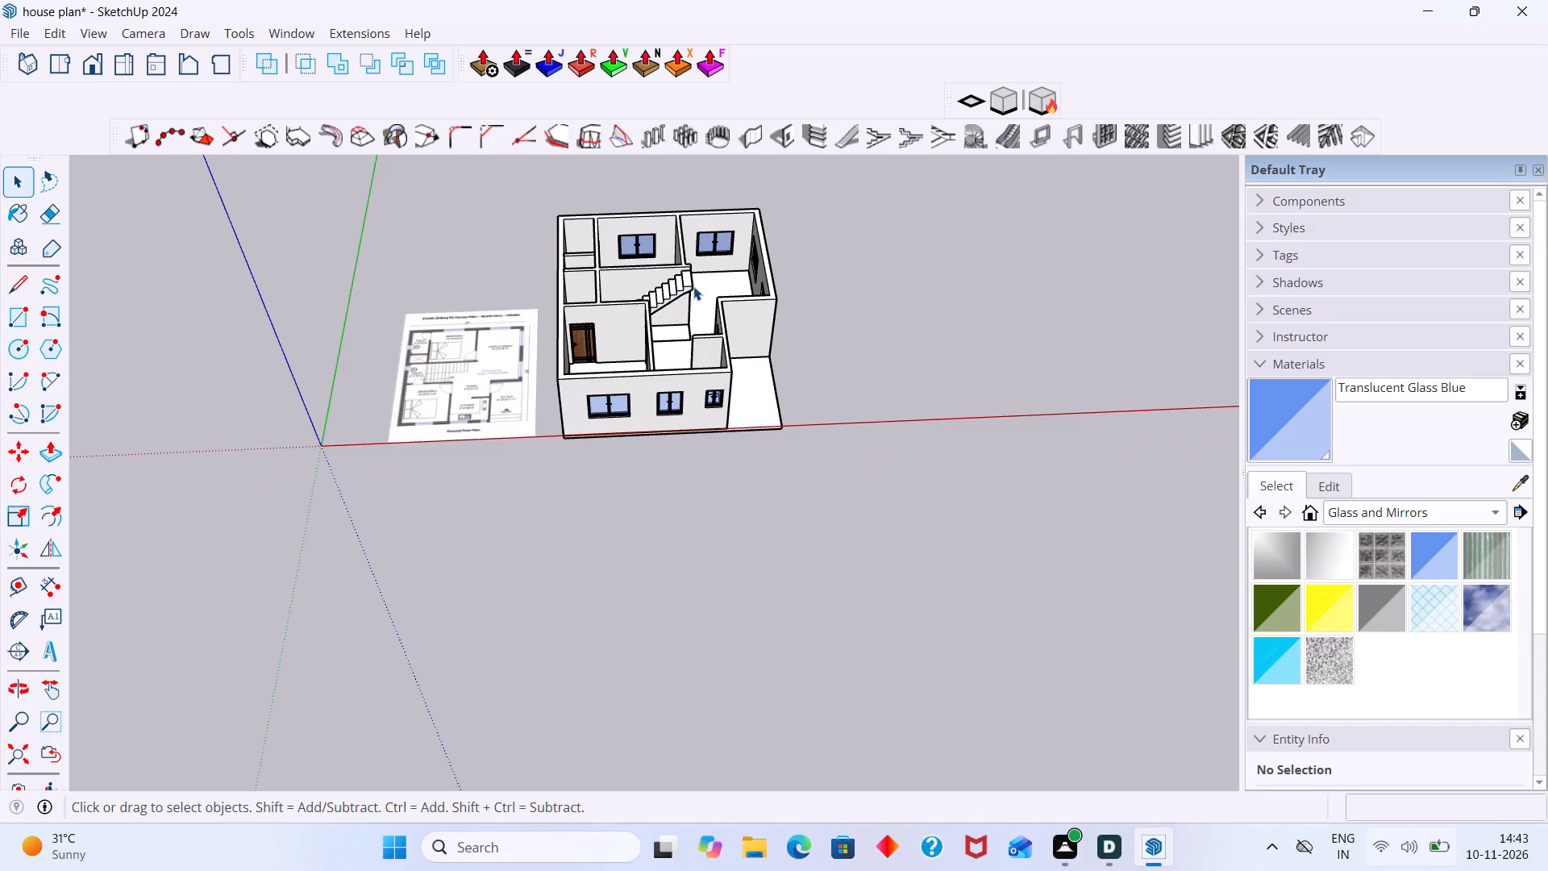
pyautogui.scroll(2, 693, 273)
pyautogui.scroll(4, 393, 429)
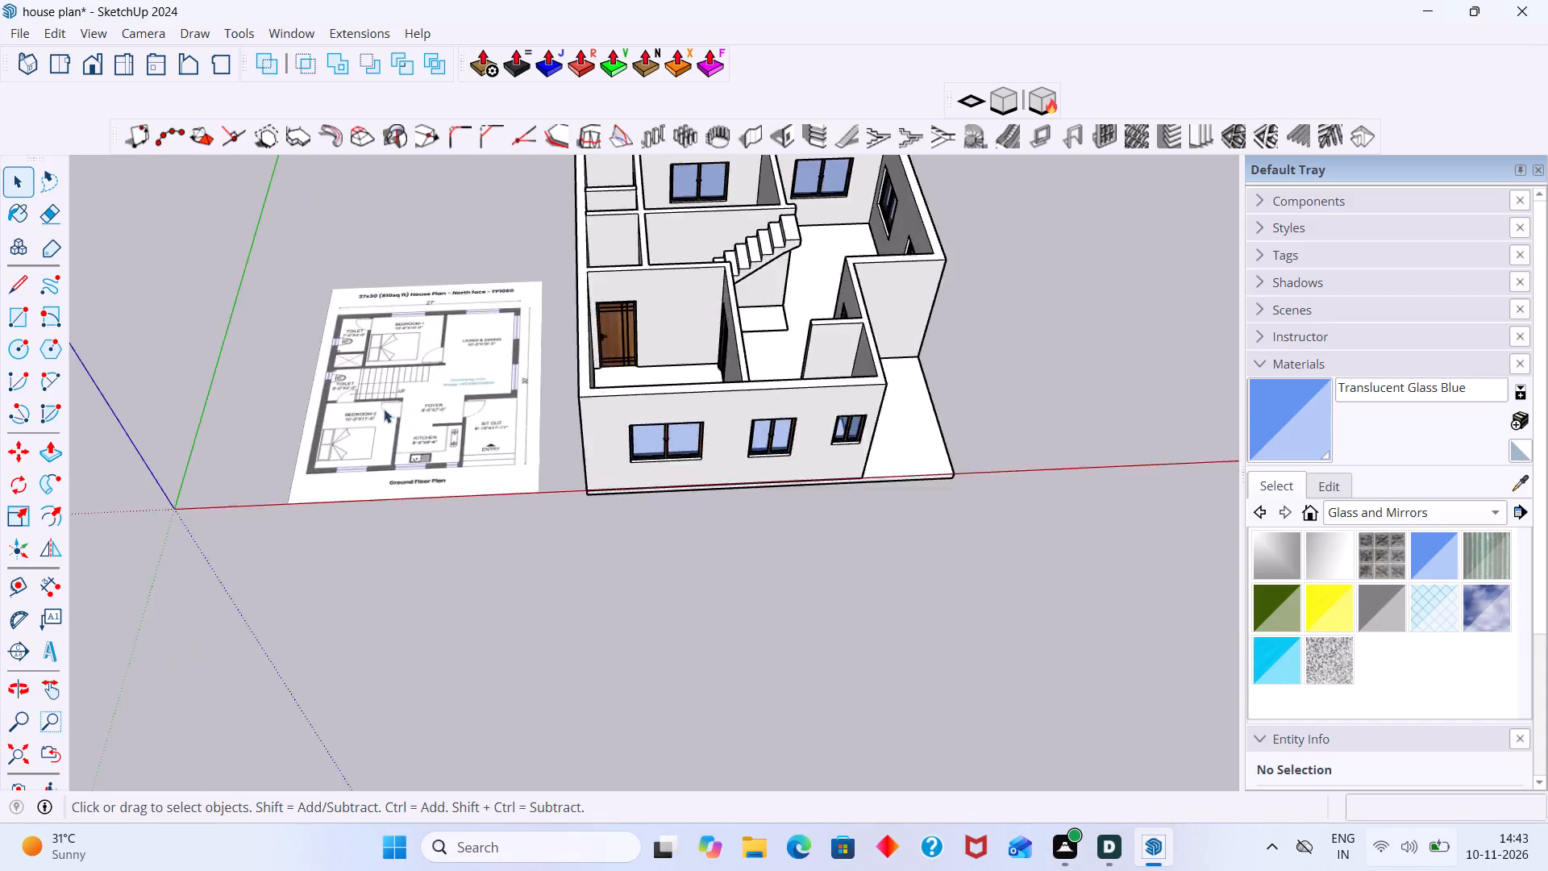
# Check the foyer, kitchen and sit-out openings on the floor plan against the doors and front windows in the model.
pyautogui.scroll(6, 384, 409)
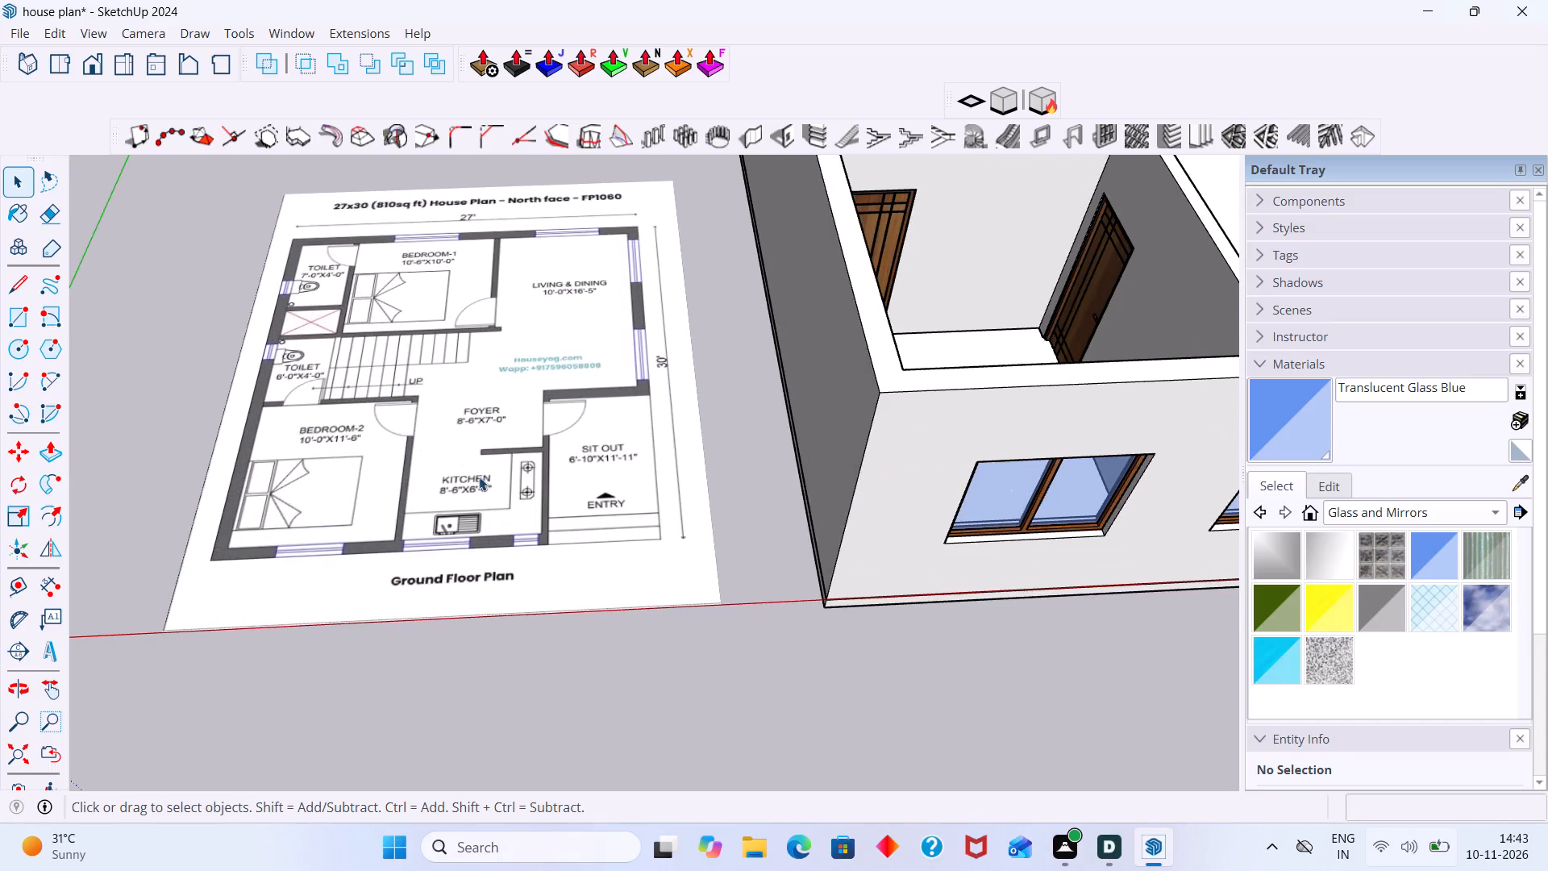
pyautogui.scroll(-3, 665, 342)
pyautogui.moveTo(643, 356); pyautogui.dragTo(633, 356, button='middle')
pyautogui.scroll(9, 589, 410)
pyautogui.scroll(2, 601, 339)
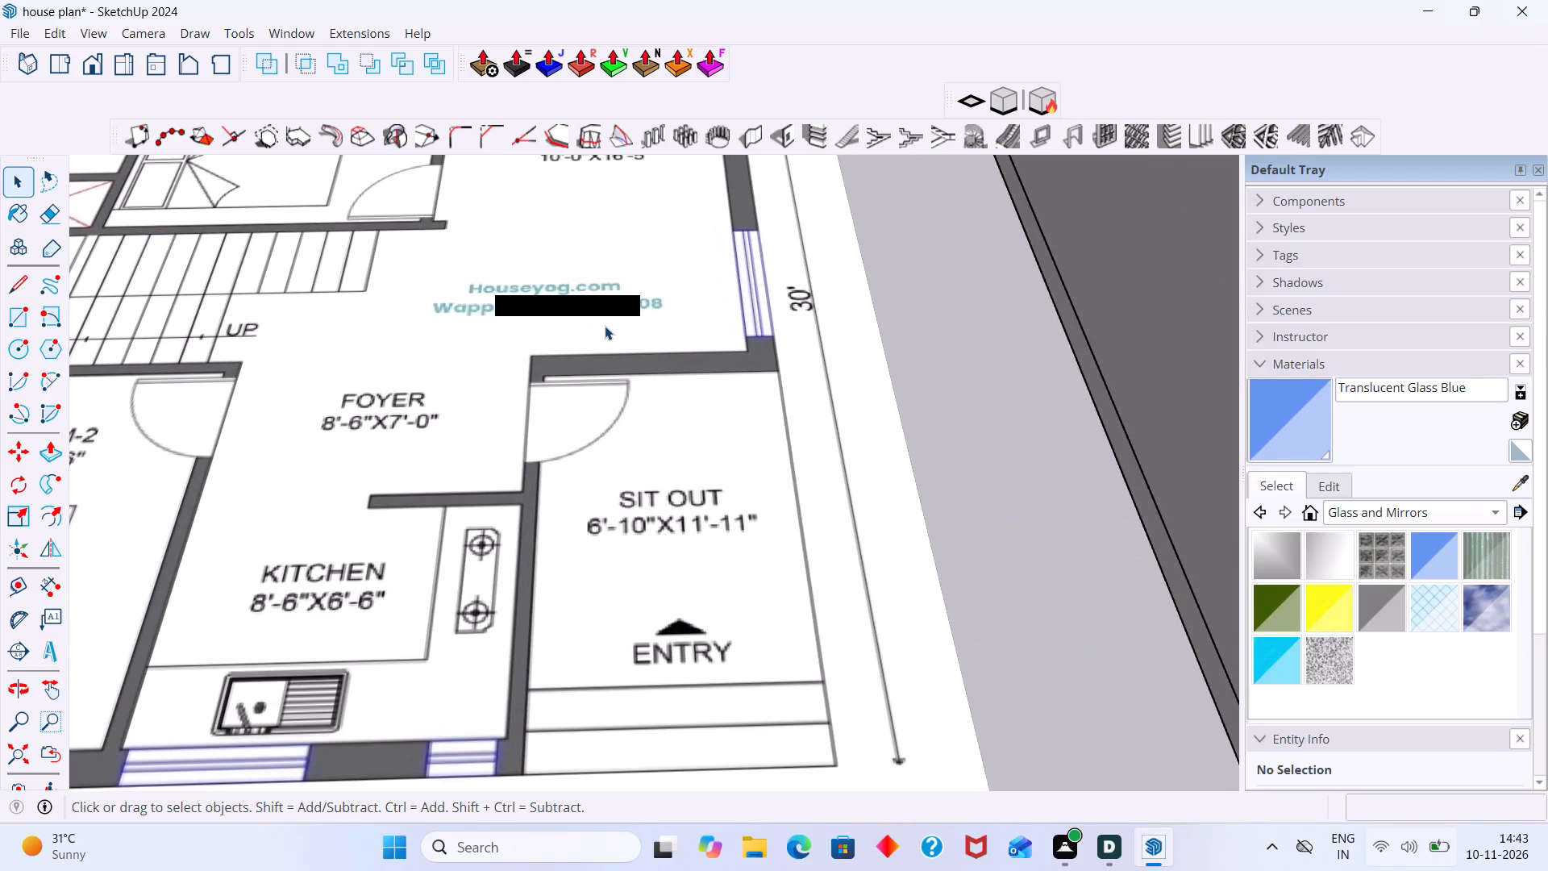
pyautogui.scroll(-10, 625, 335)
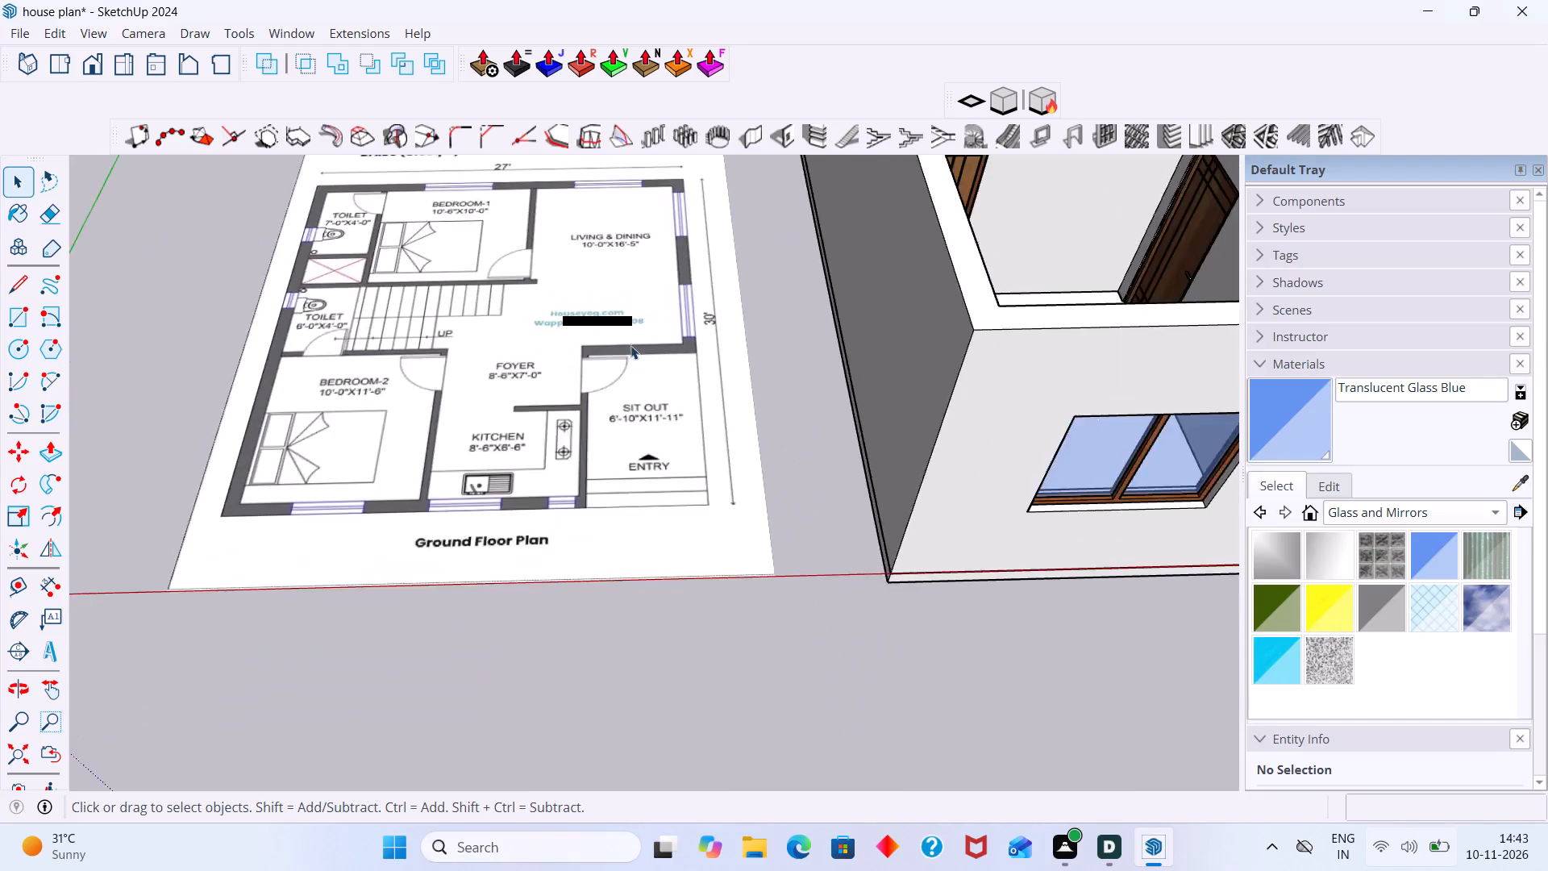
pyautogui.scroll(-3, 630, 345)
pyautogui.moveTo(688, 353); pyautogui.dragTo(332, 367, button='middle')
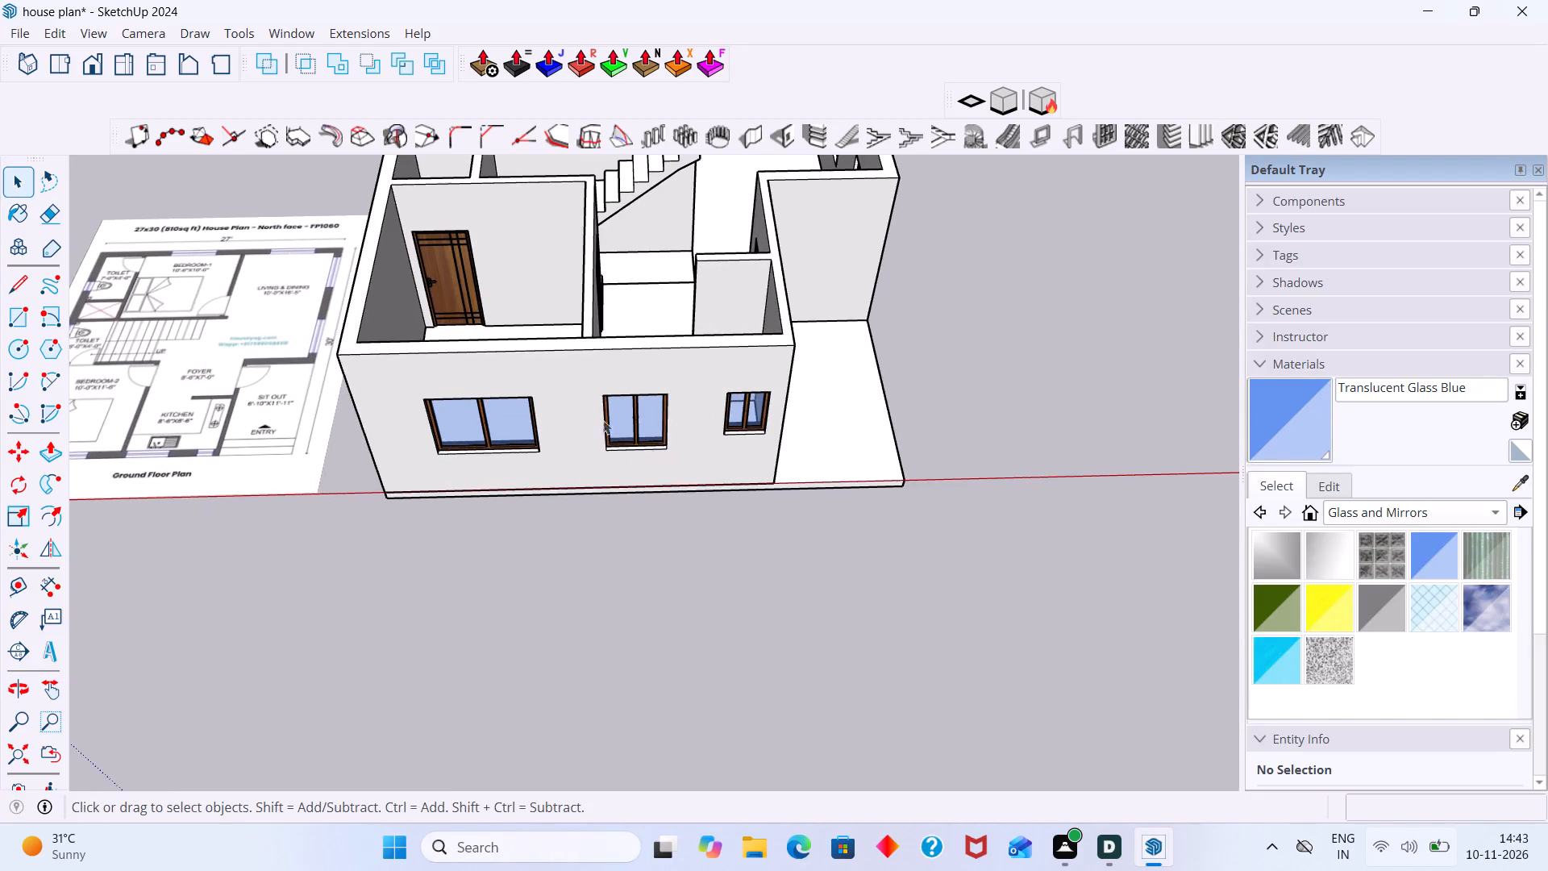
pyautogui.keyDown('shift'); pyautogui.moveTo(279, 482); pyautogui.dragTo(578, 444, button='middle'); pyautogui.keyUp('shift')
pyautogui.scroll(13, 520, 416)
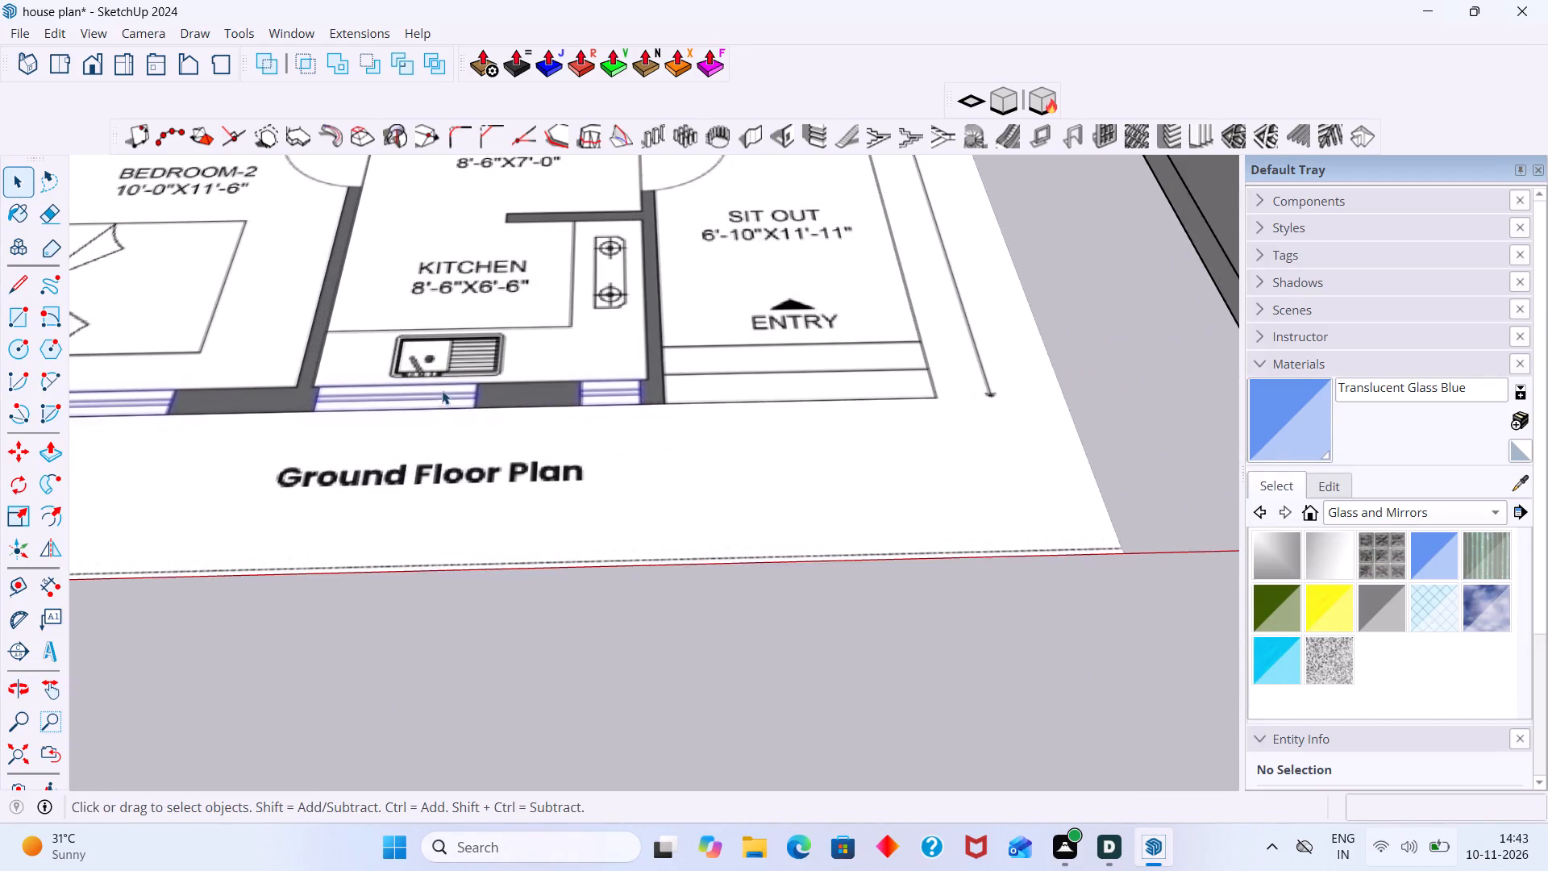
pyautogui.scroll(-9, 443, 381)
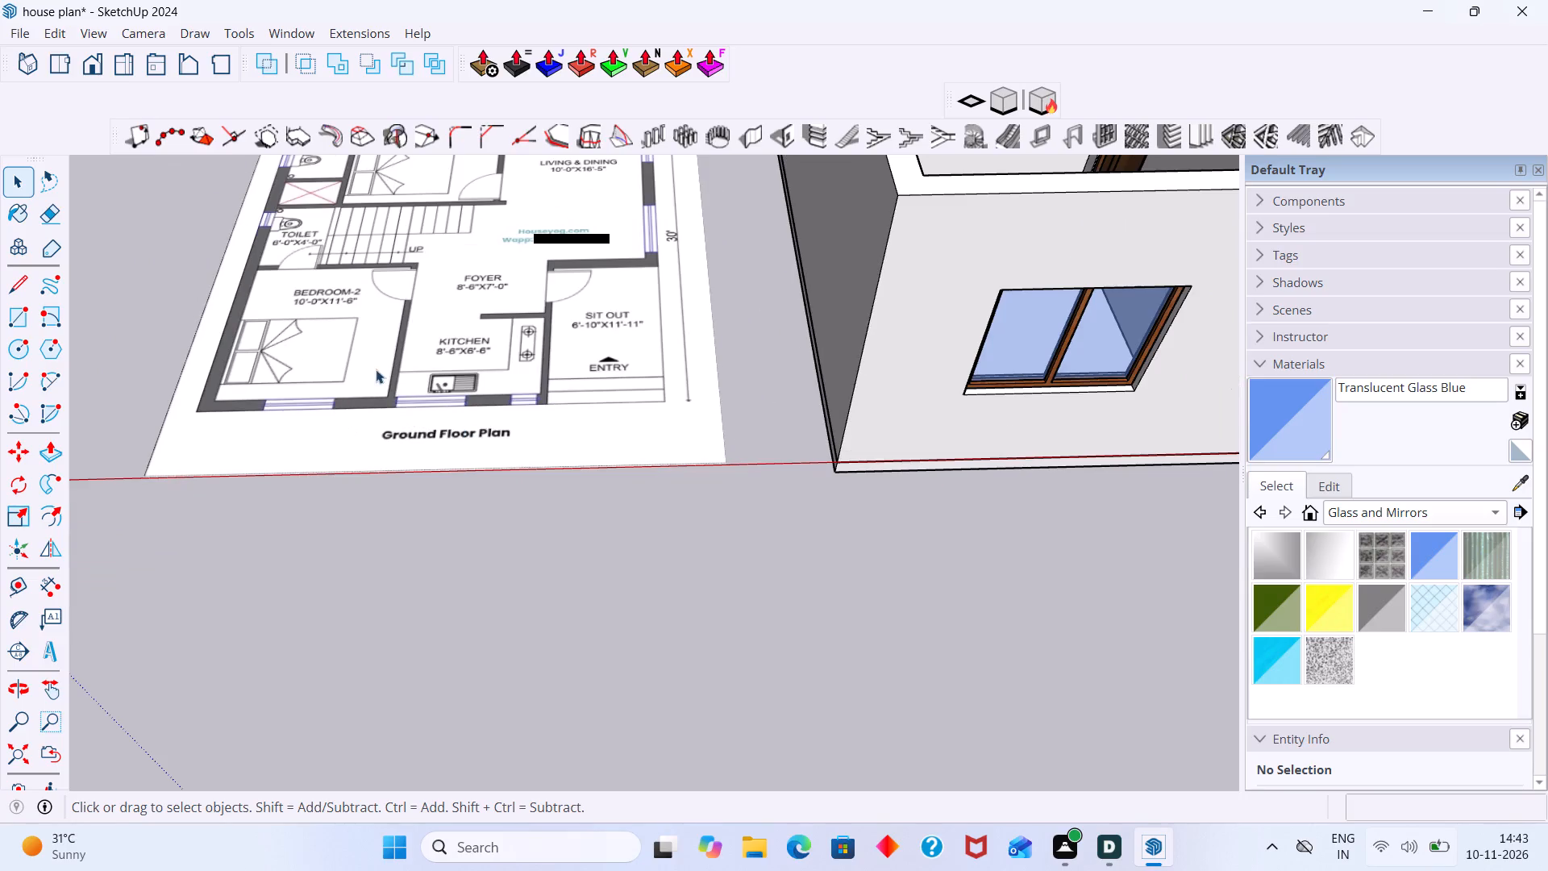
pyautogui.scroll(-4, 376, 369)
pyautogui.scroll(16, 384, 380)
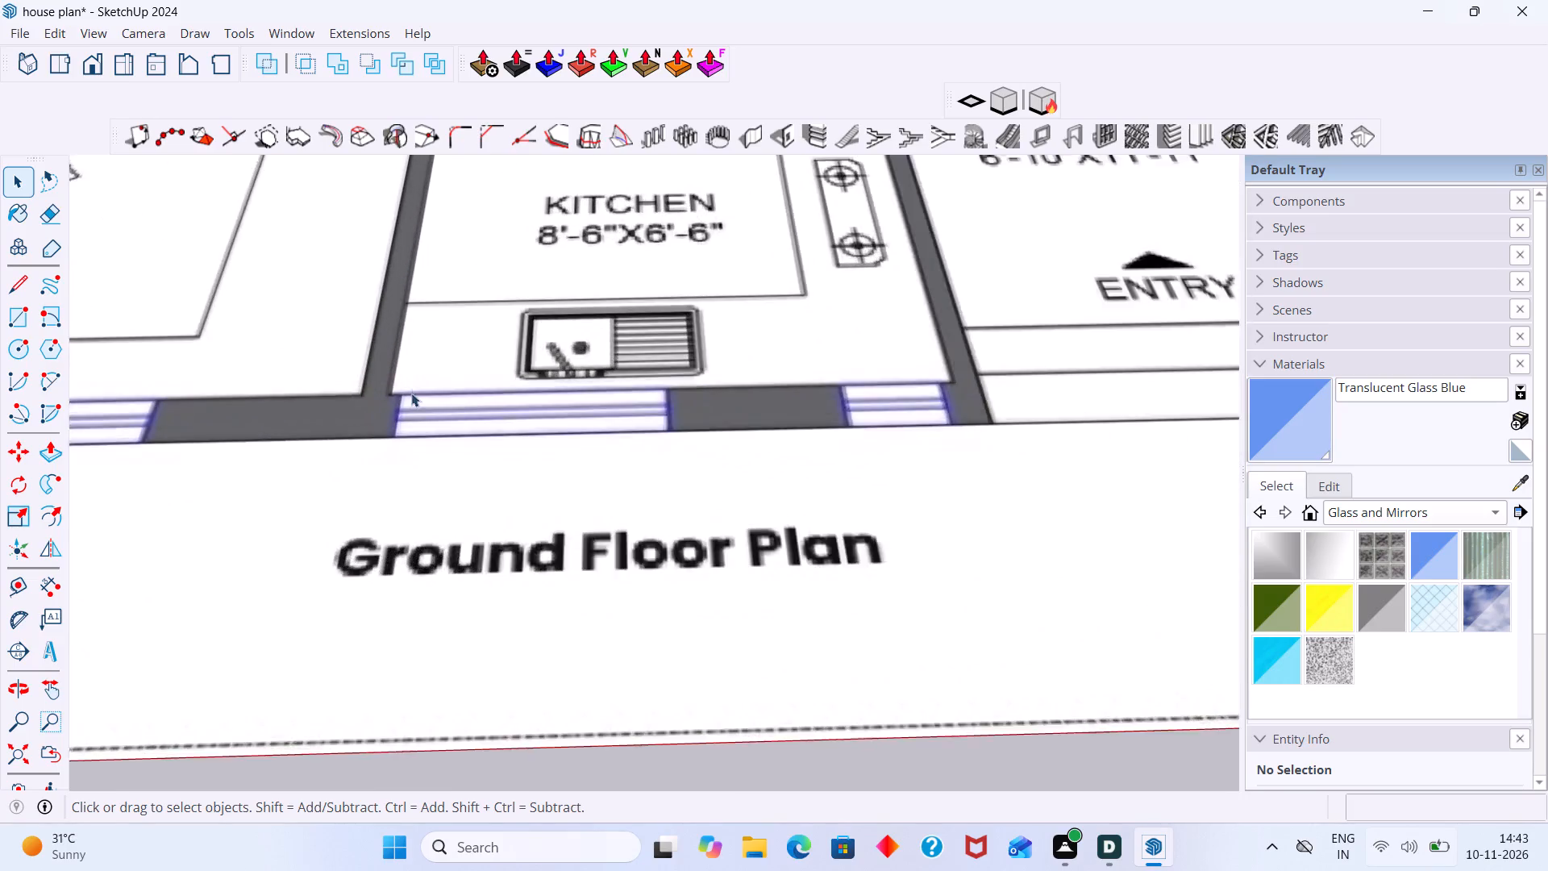
pyautogui.scroll(7, 411, 393)
pyautogui.scroll(-20, 376, 388)
pyautogui.scroll(-7, 376, 388)
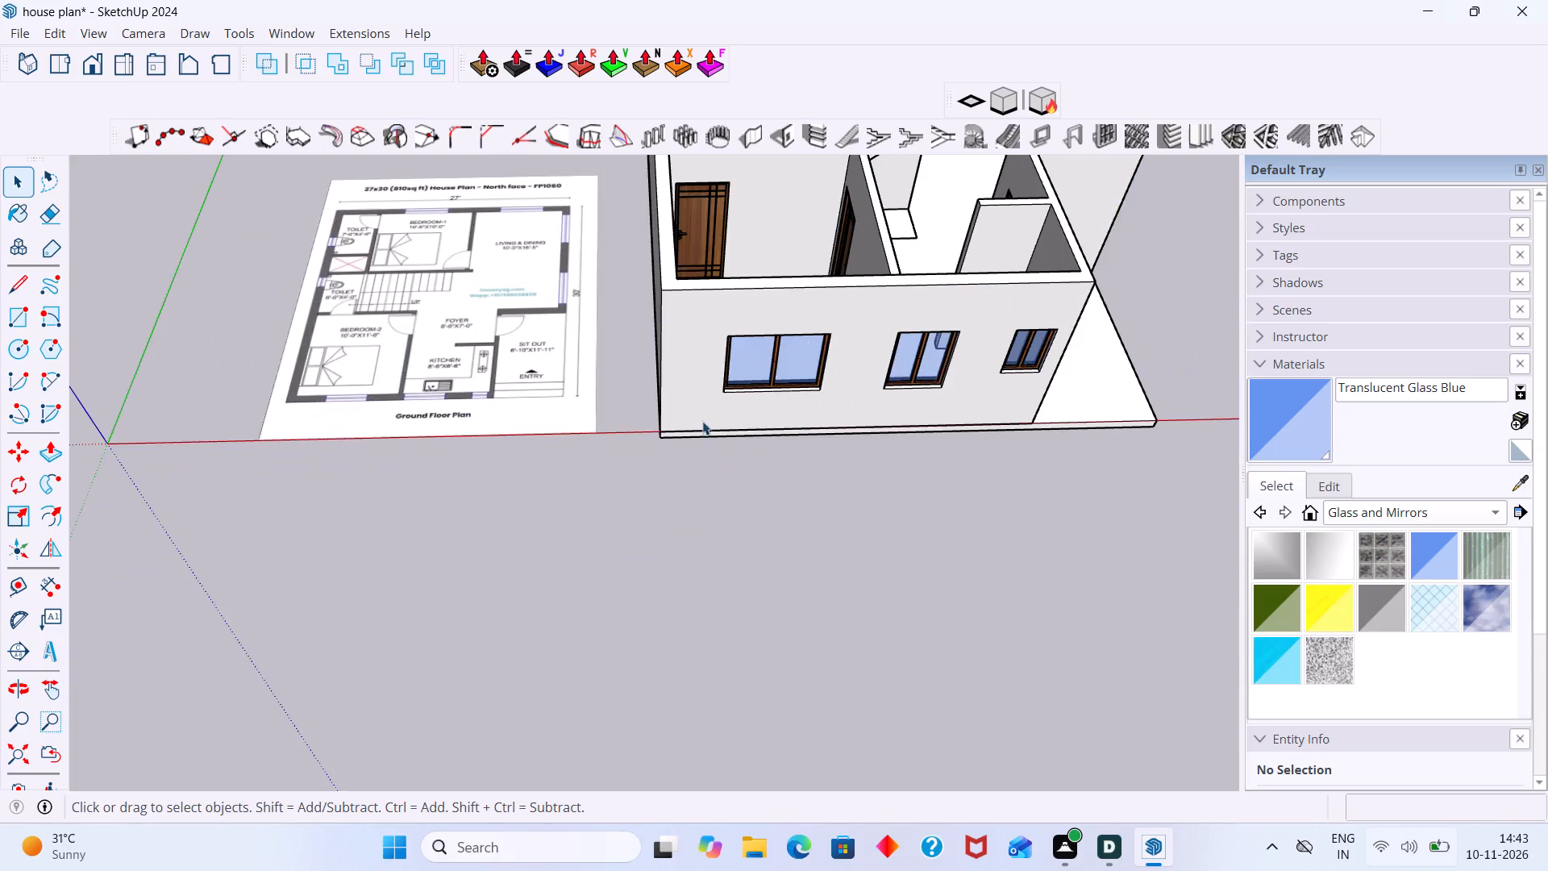
pyautogui.moveTo(702, 421); pyautogui.dragTo(425, 440, button='middle')
pyautogui.moveTo(814, 385); pyautogui.dragTo(787, 381, button='middle')
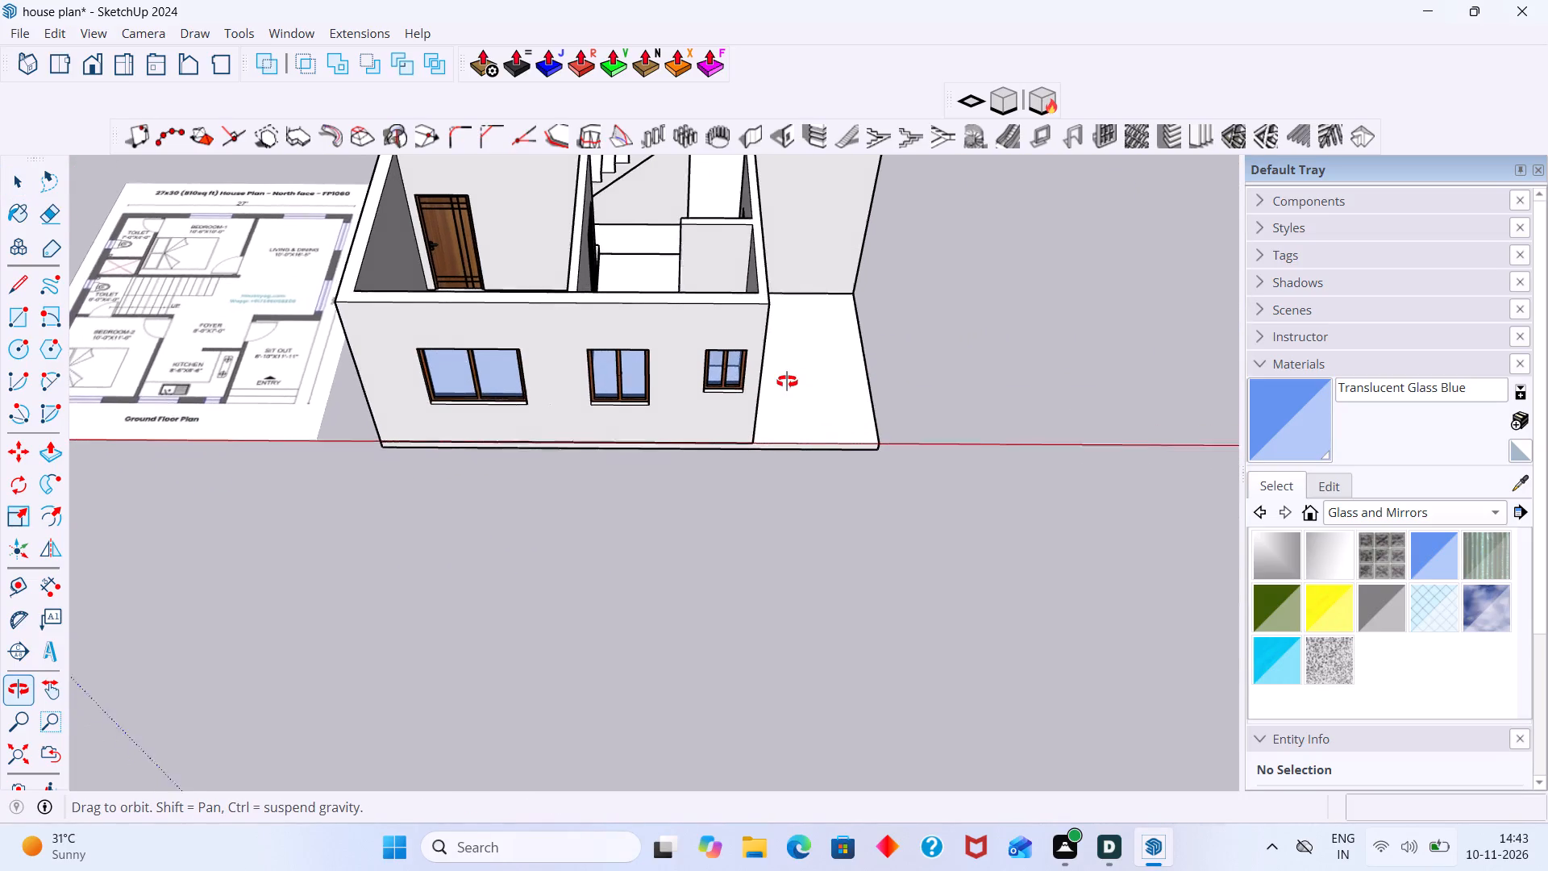
pyautogui.moveTo(787, 381); pyautogui.dragTo(768, 568, button='middle')
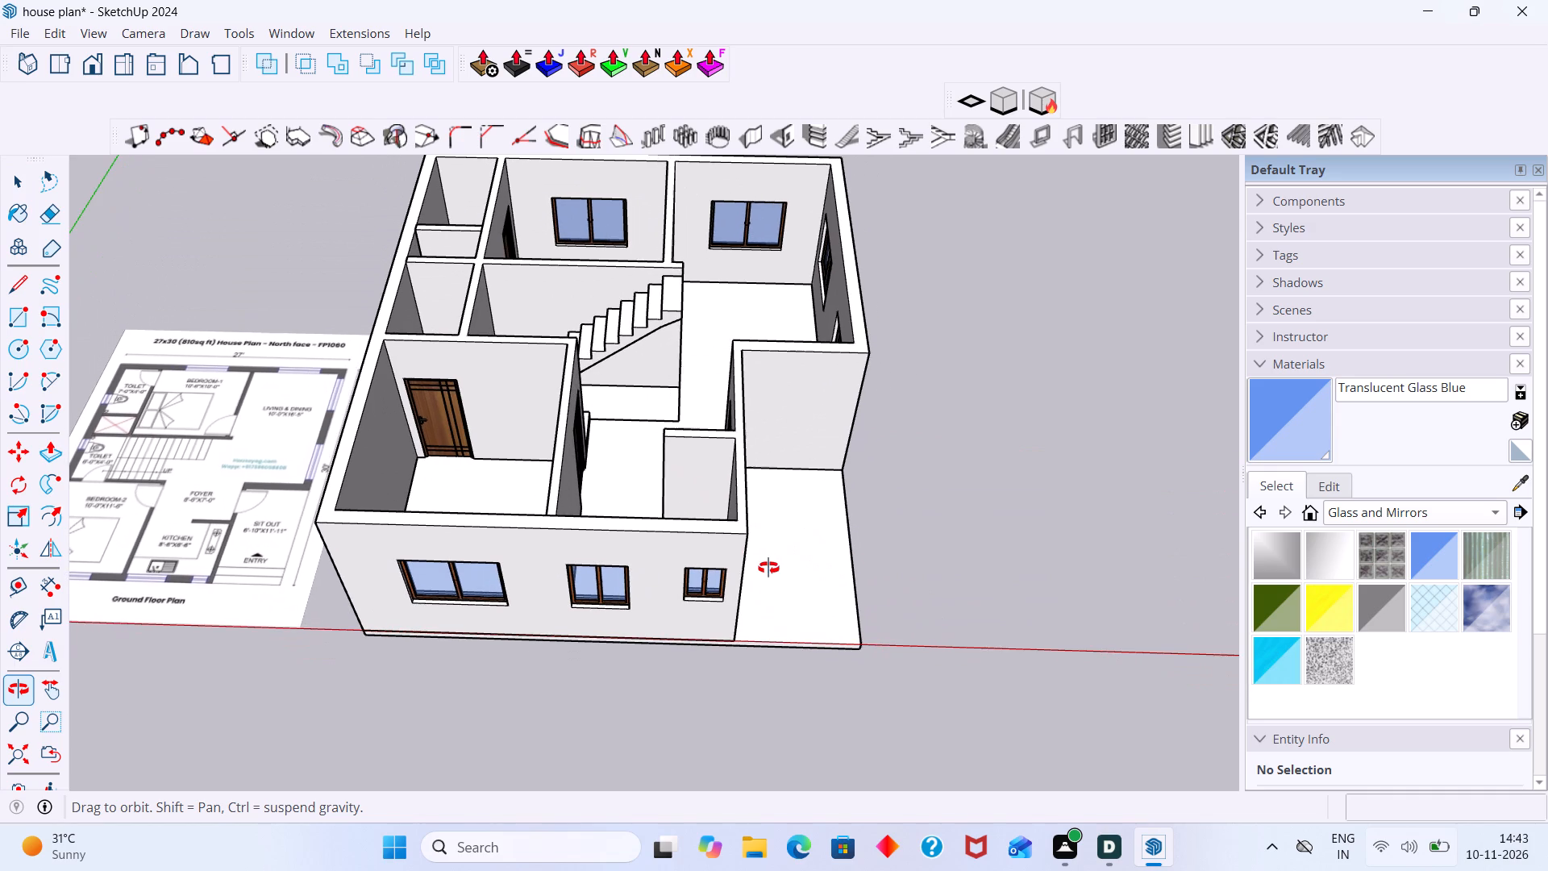
pyautogui.moveTo(768, 568); pyautogui.dragTo(767, 566, button='middle')
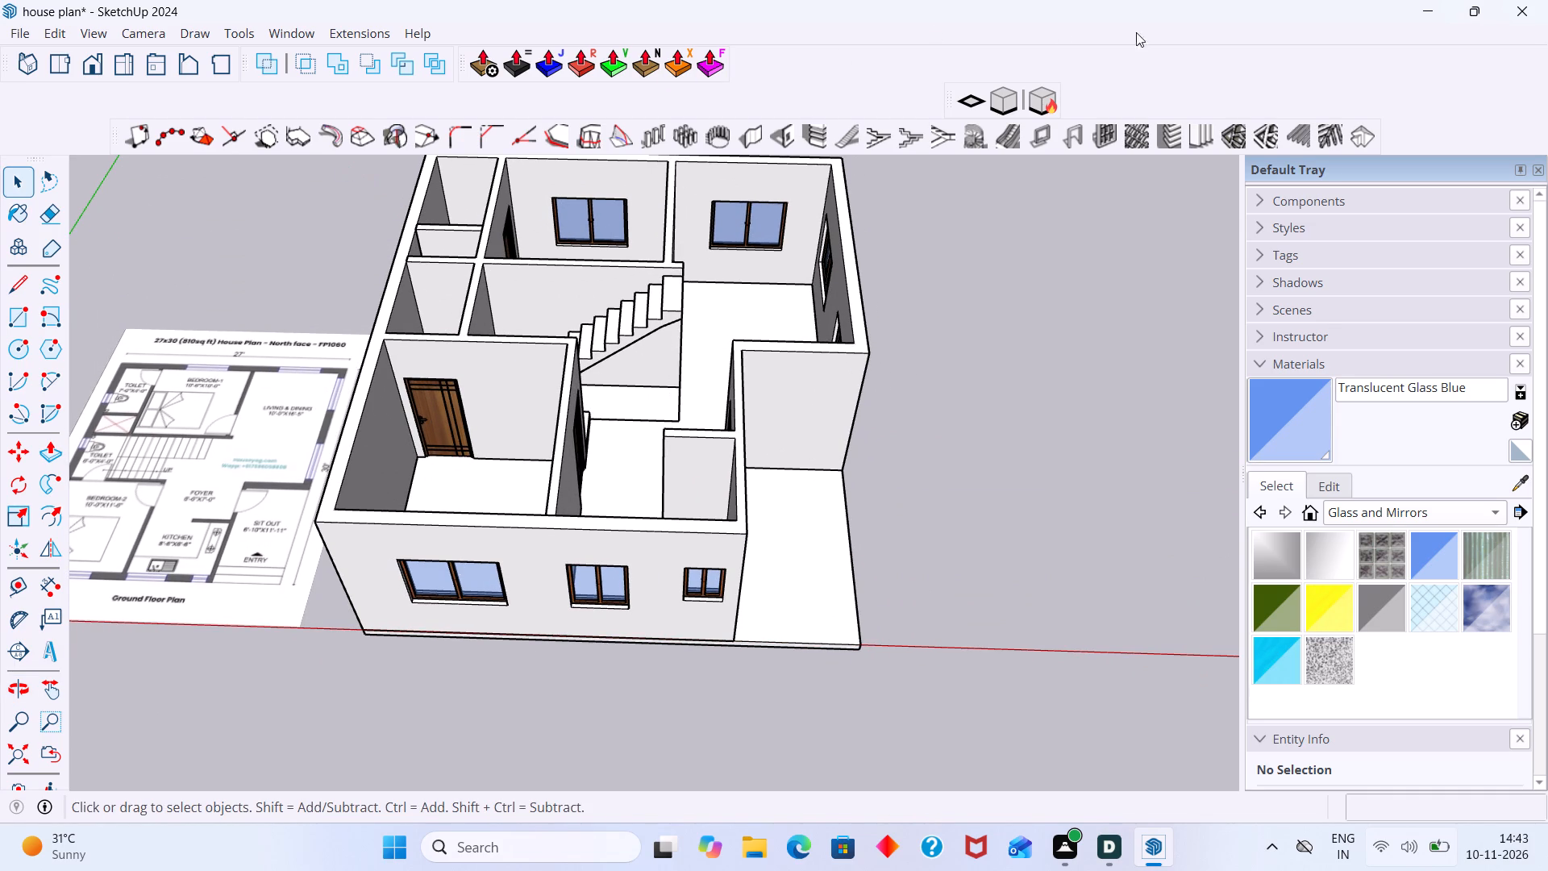
# Display the V-Ray for SketchUp tool set in the workspace.
pyautogui.rightClick(1156, 35)
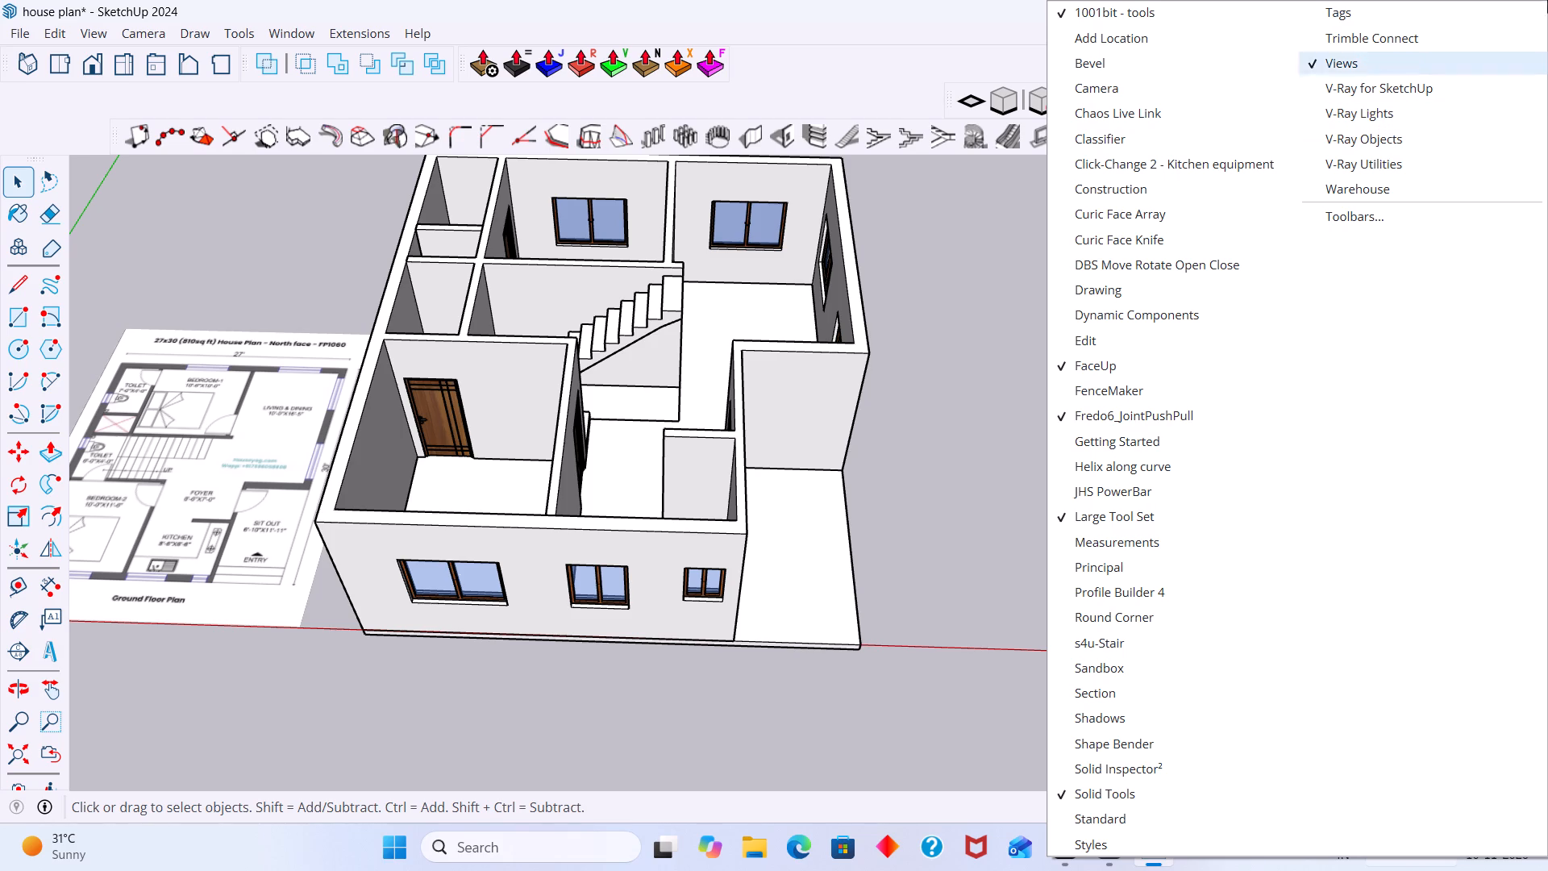
pyautogui.doubleClick(1385, 86)
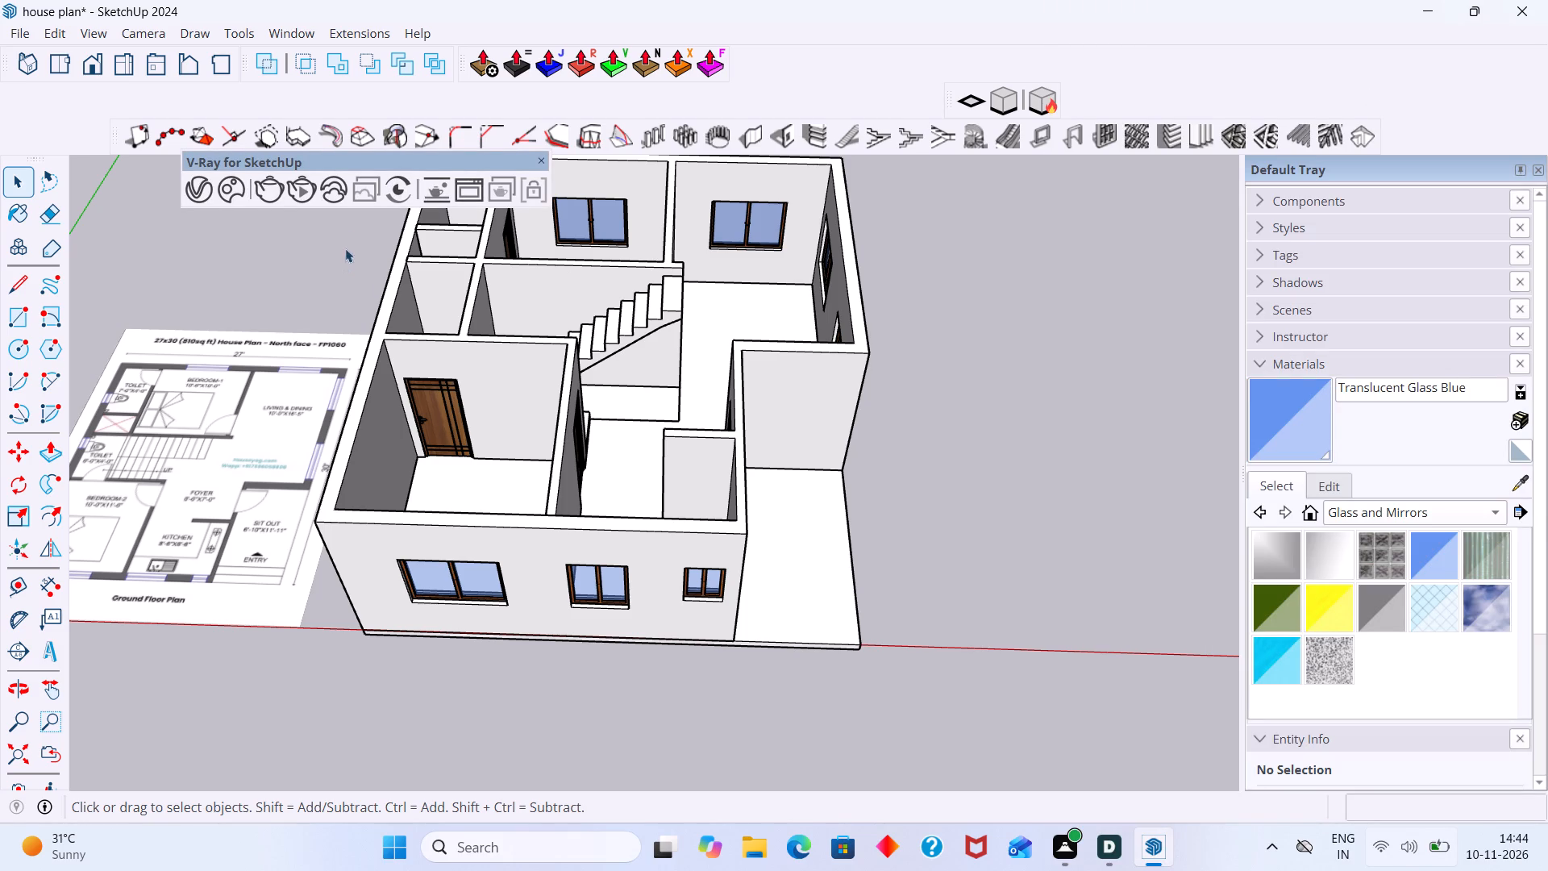
# Open V-Ray's Chaos Cosmos asset browser, letting SketchUp keep running while it loads.
pyautogui.click(221, 186)
pyautogui.doubleClick(225, 186)
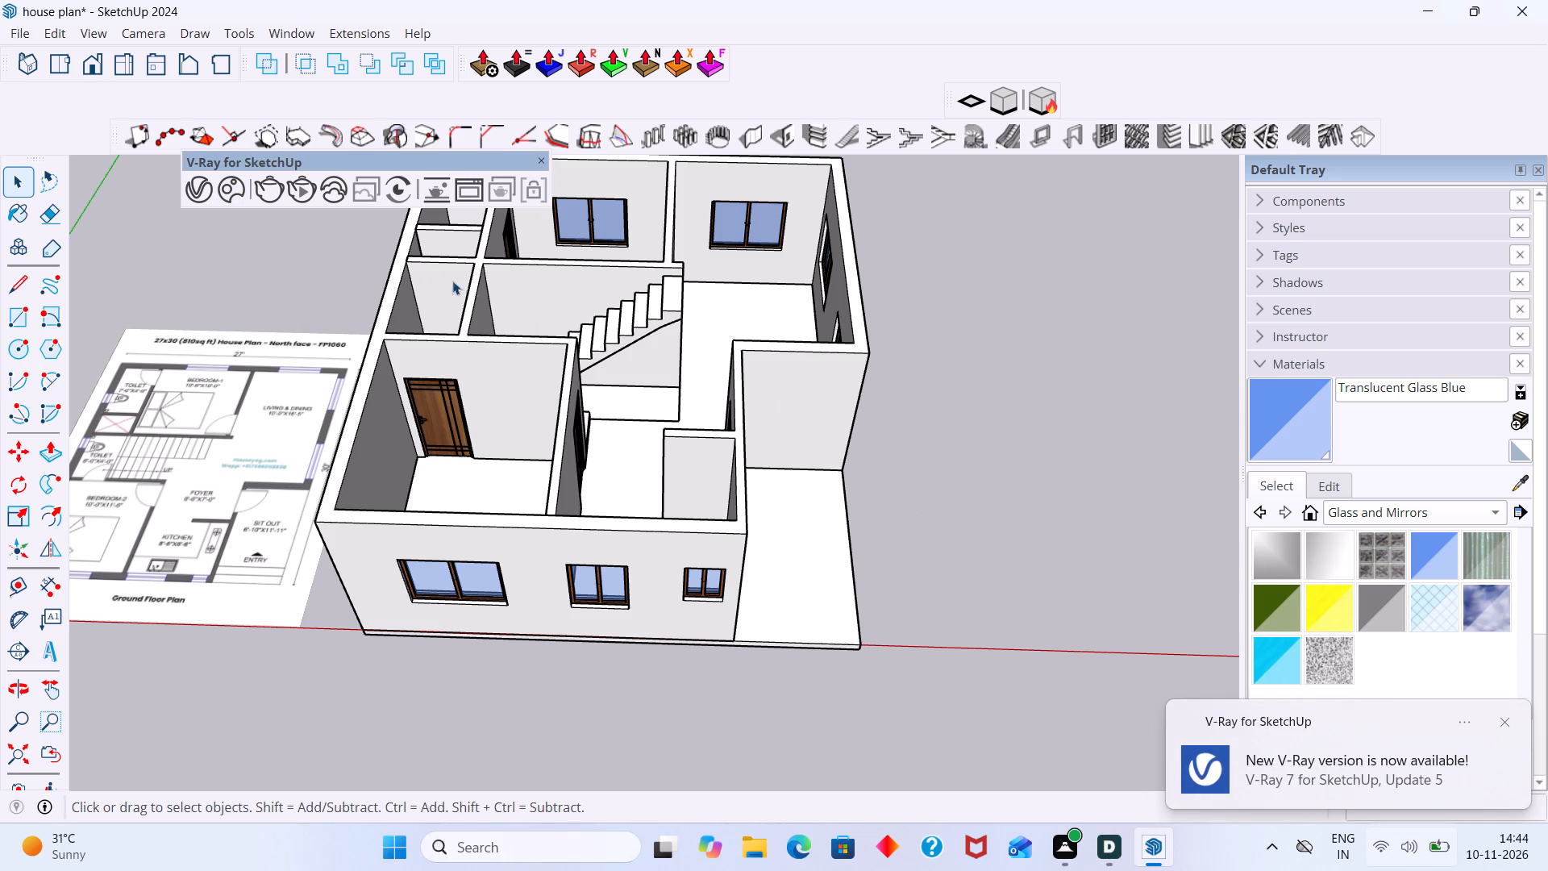
pyautogui.click(234, 195)
pyautogui.click(234, 195)
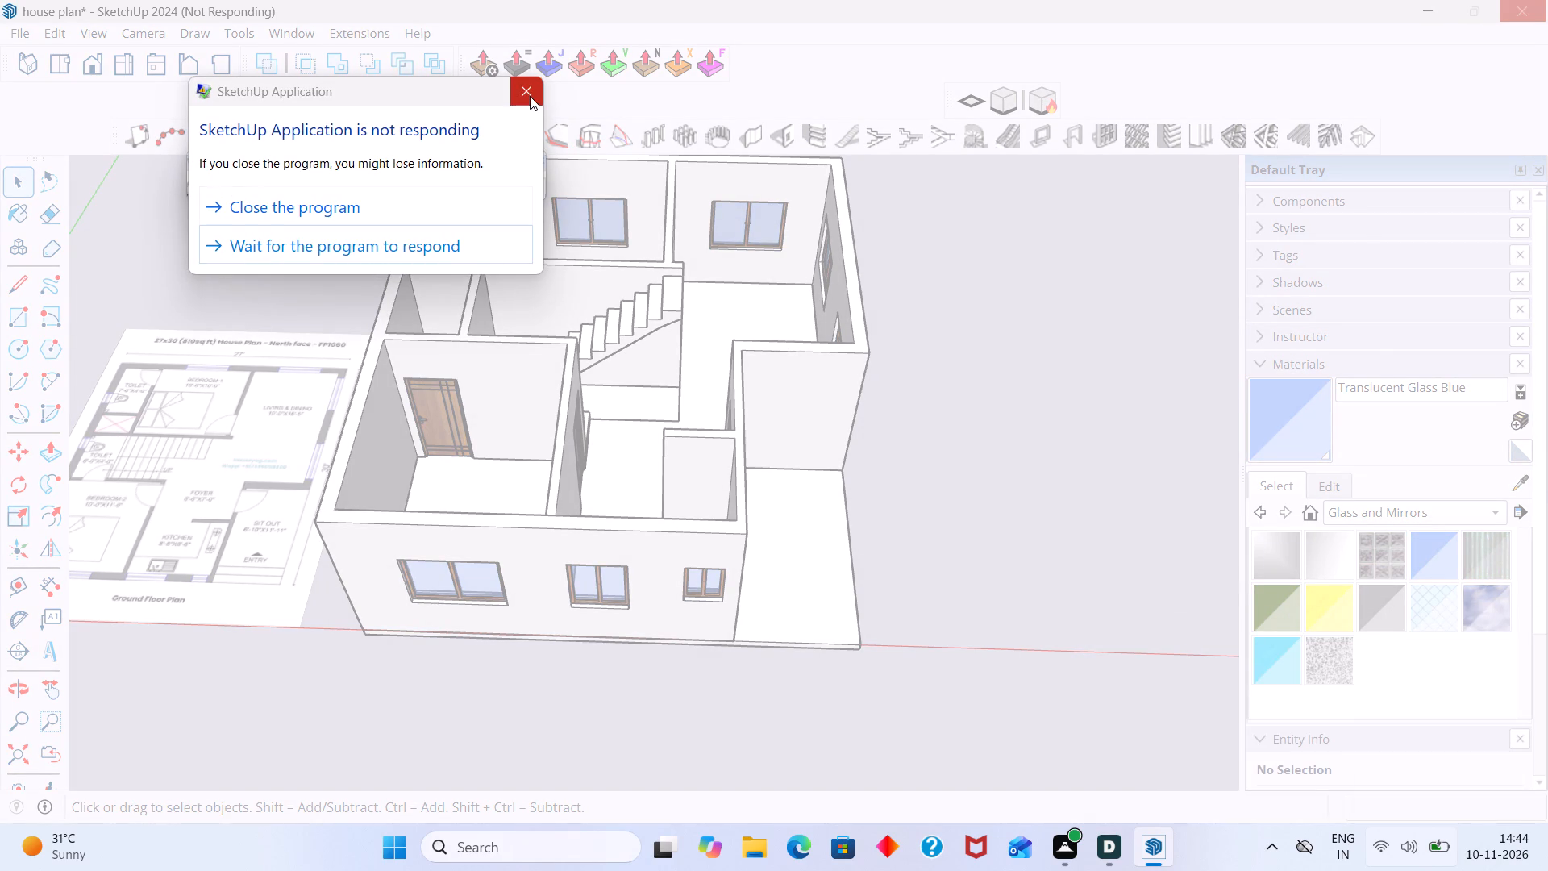
pyautogui.click(453, 248)
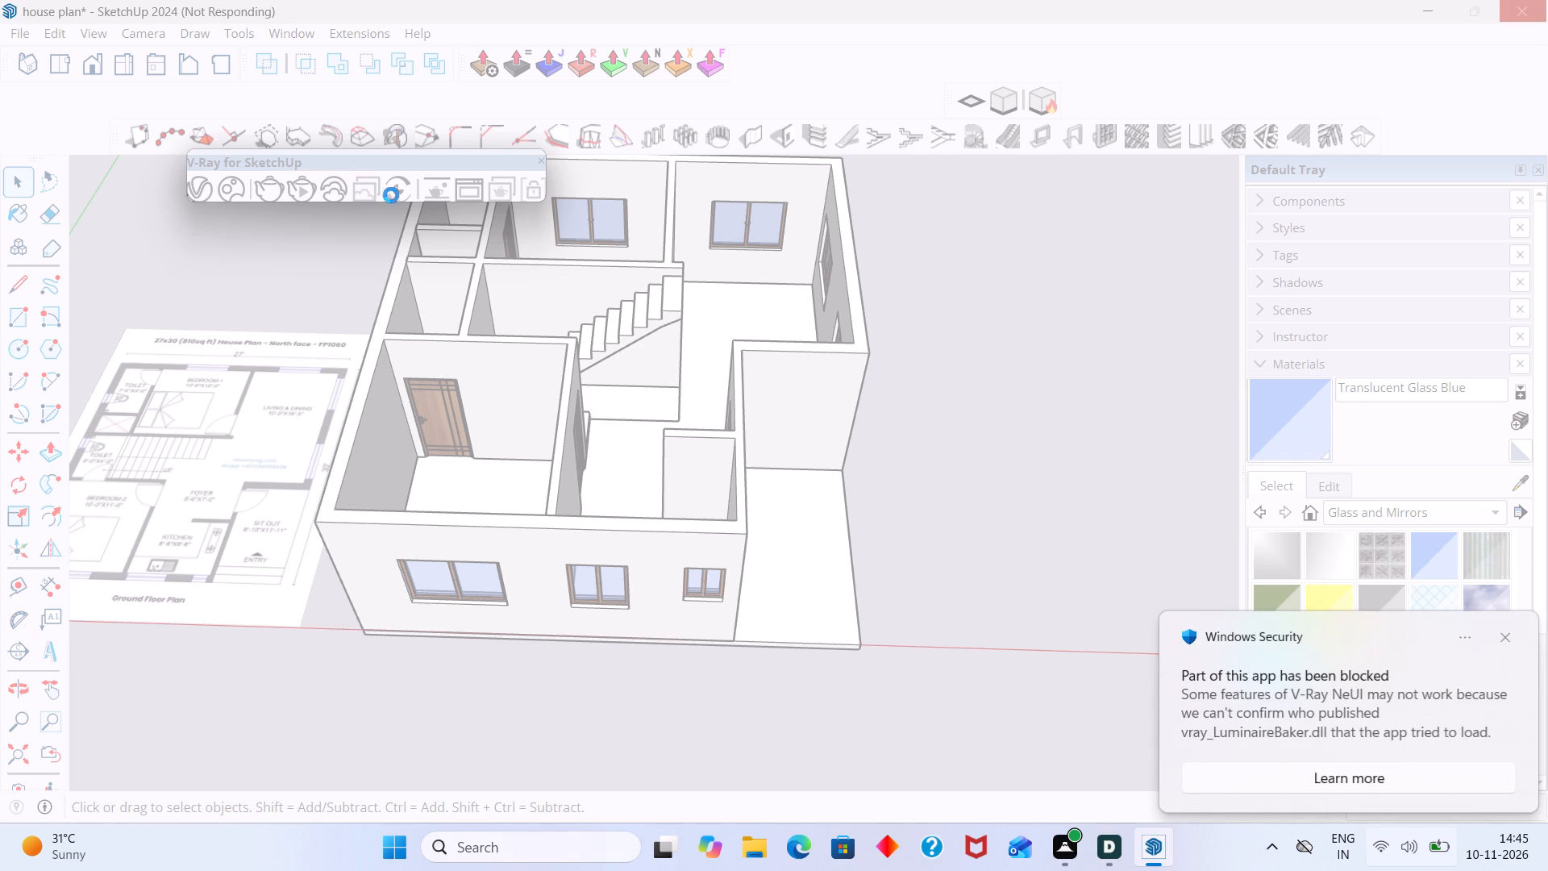
pyautogui.click(1500, 635)
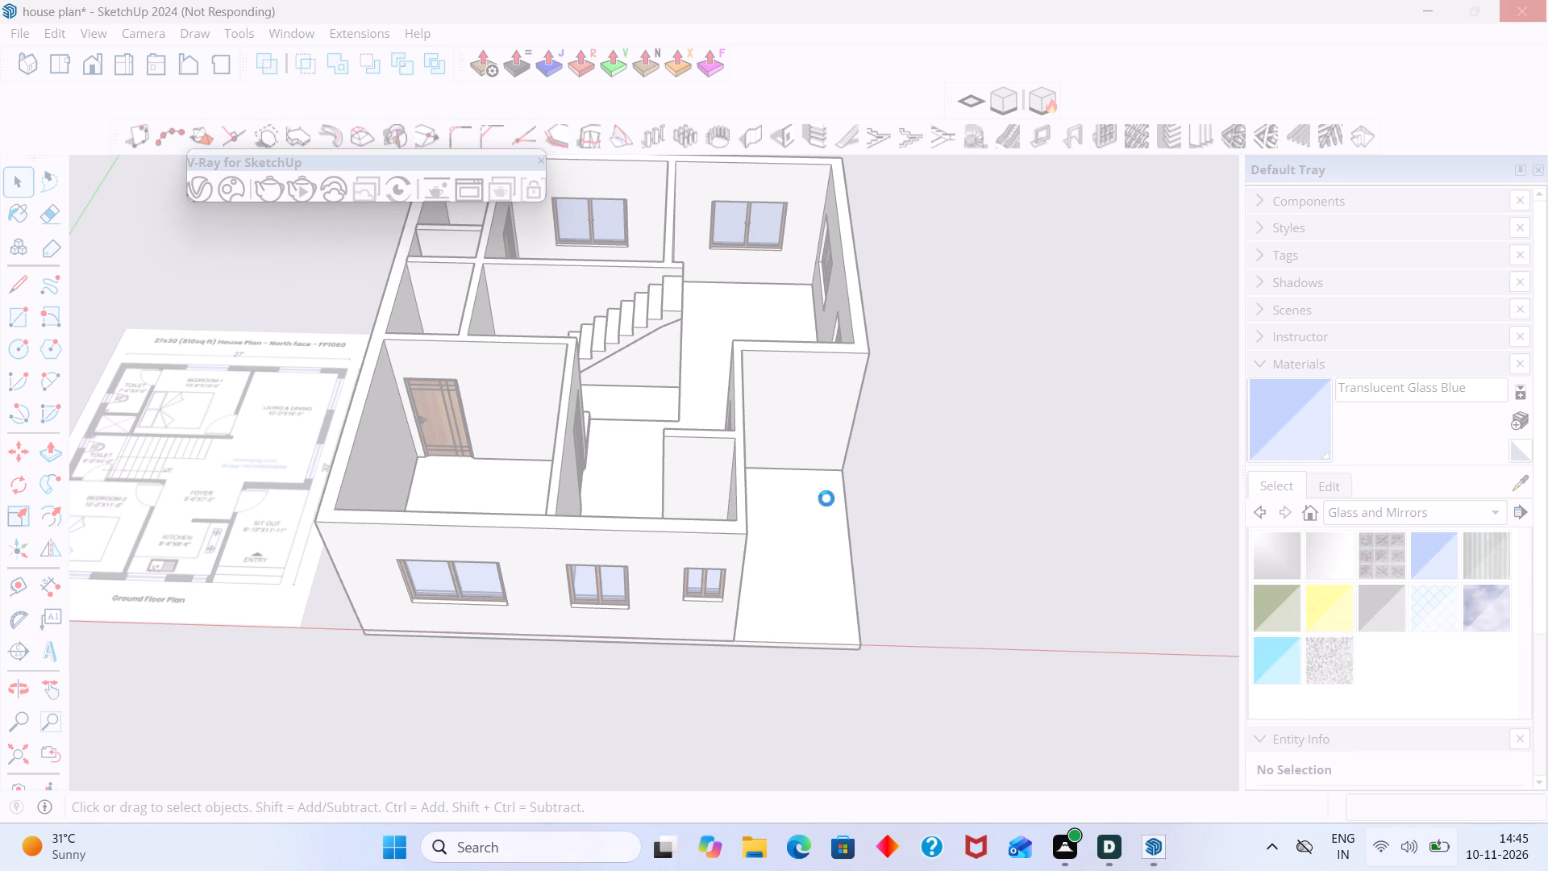
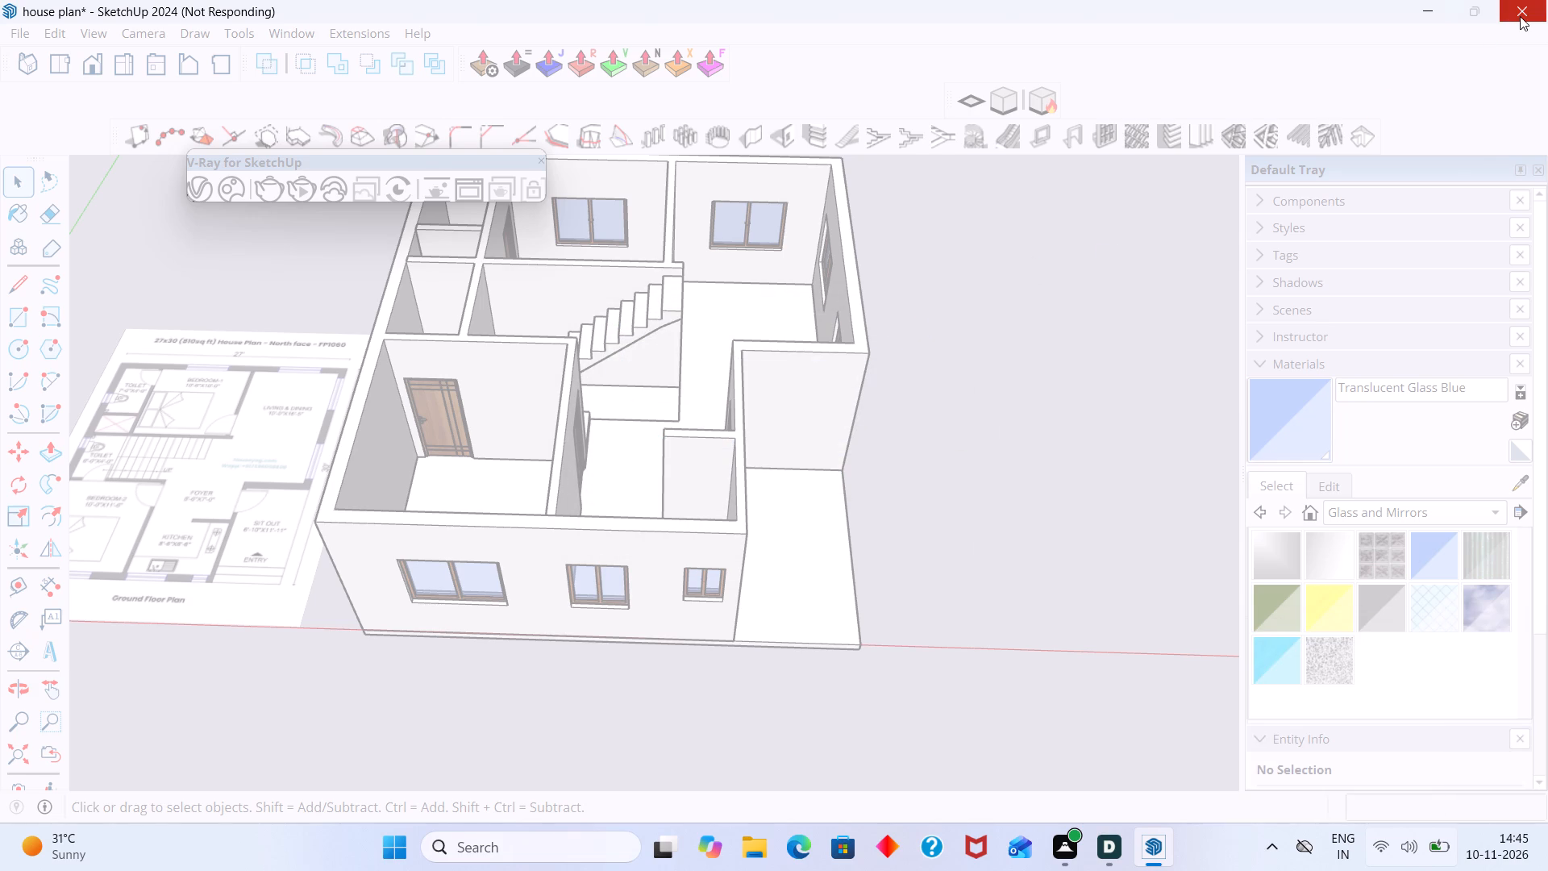
# Keep the unresponsive SketchUp session running and wait for it to respond.
pyautogui.click(747, 486)
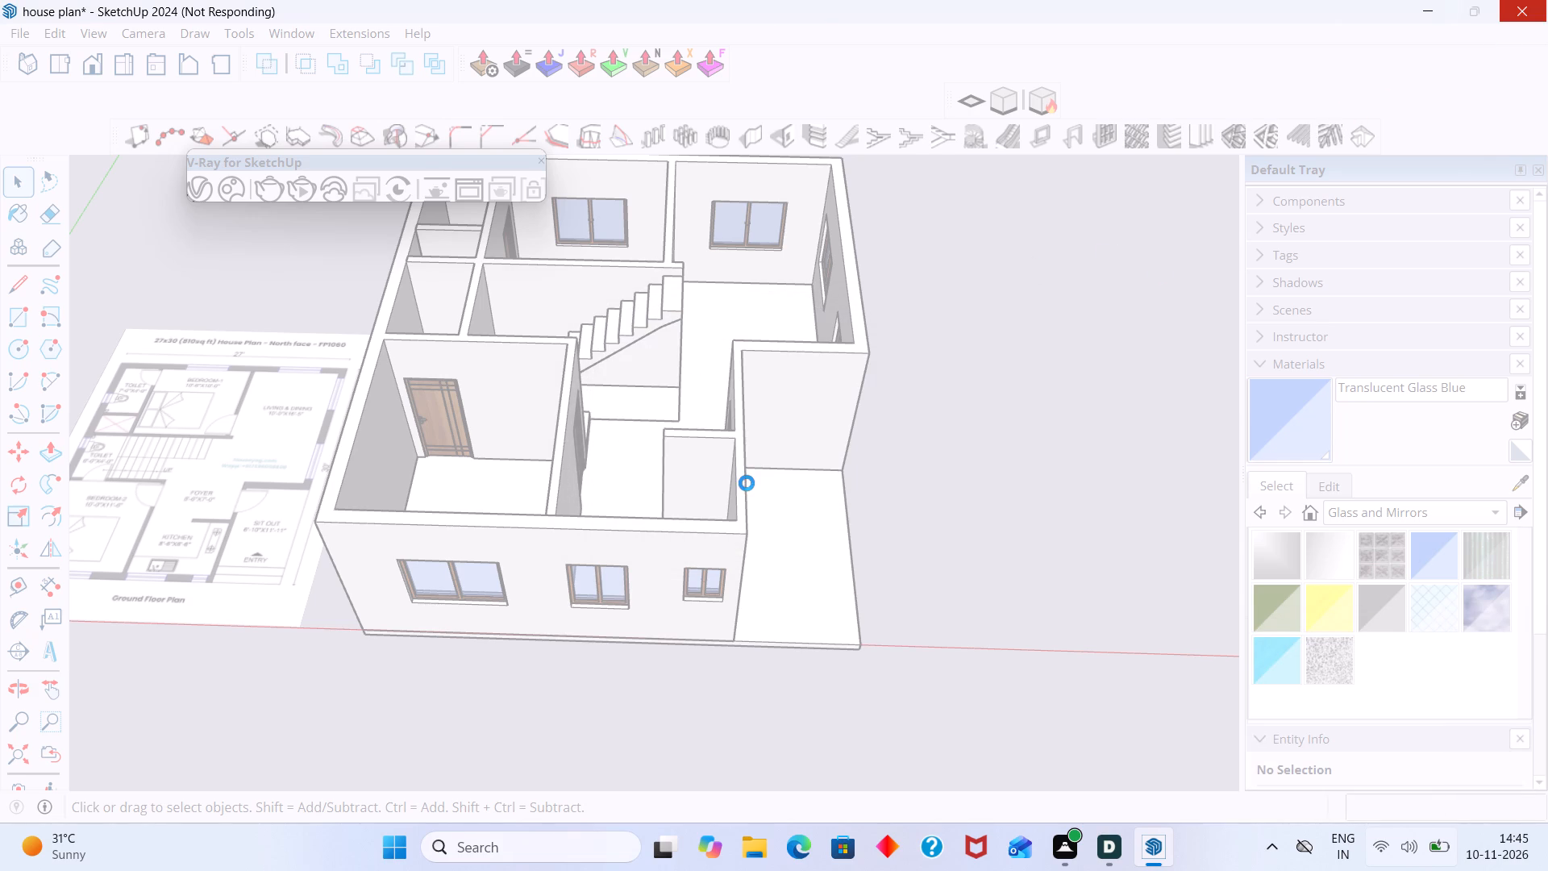
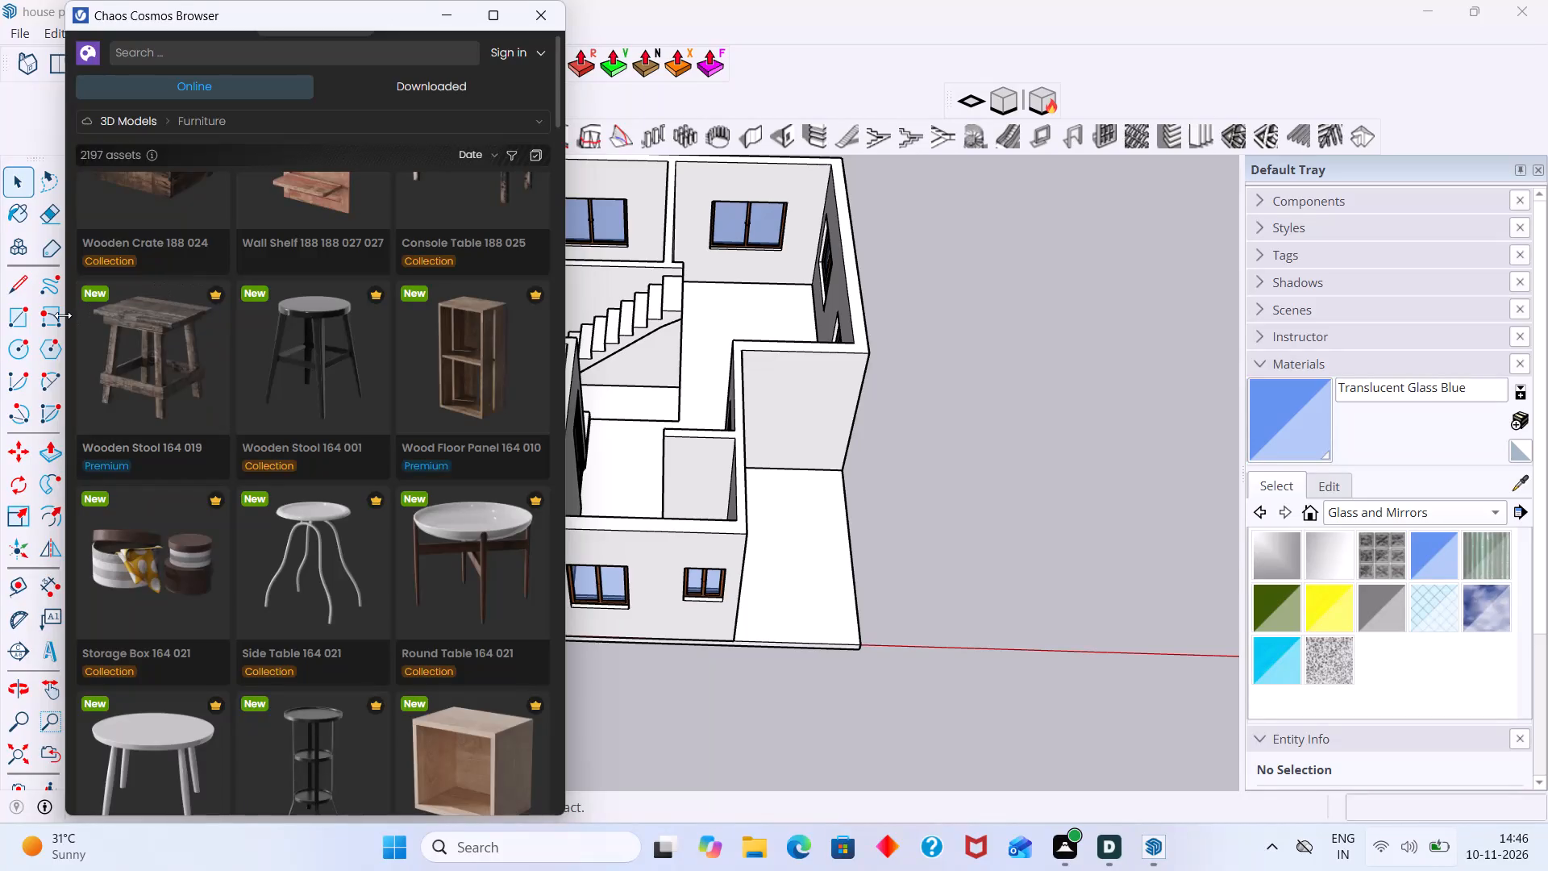
# Save the house plan model.
pyautogui.moveTo(62, 315); pyautogui.dragTo(231, 267)
pyautogui.click(19, 39)
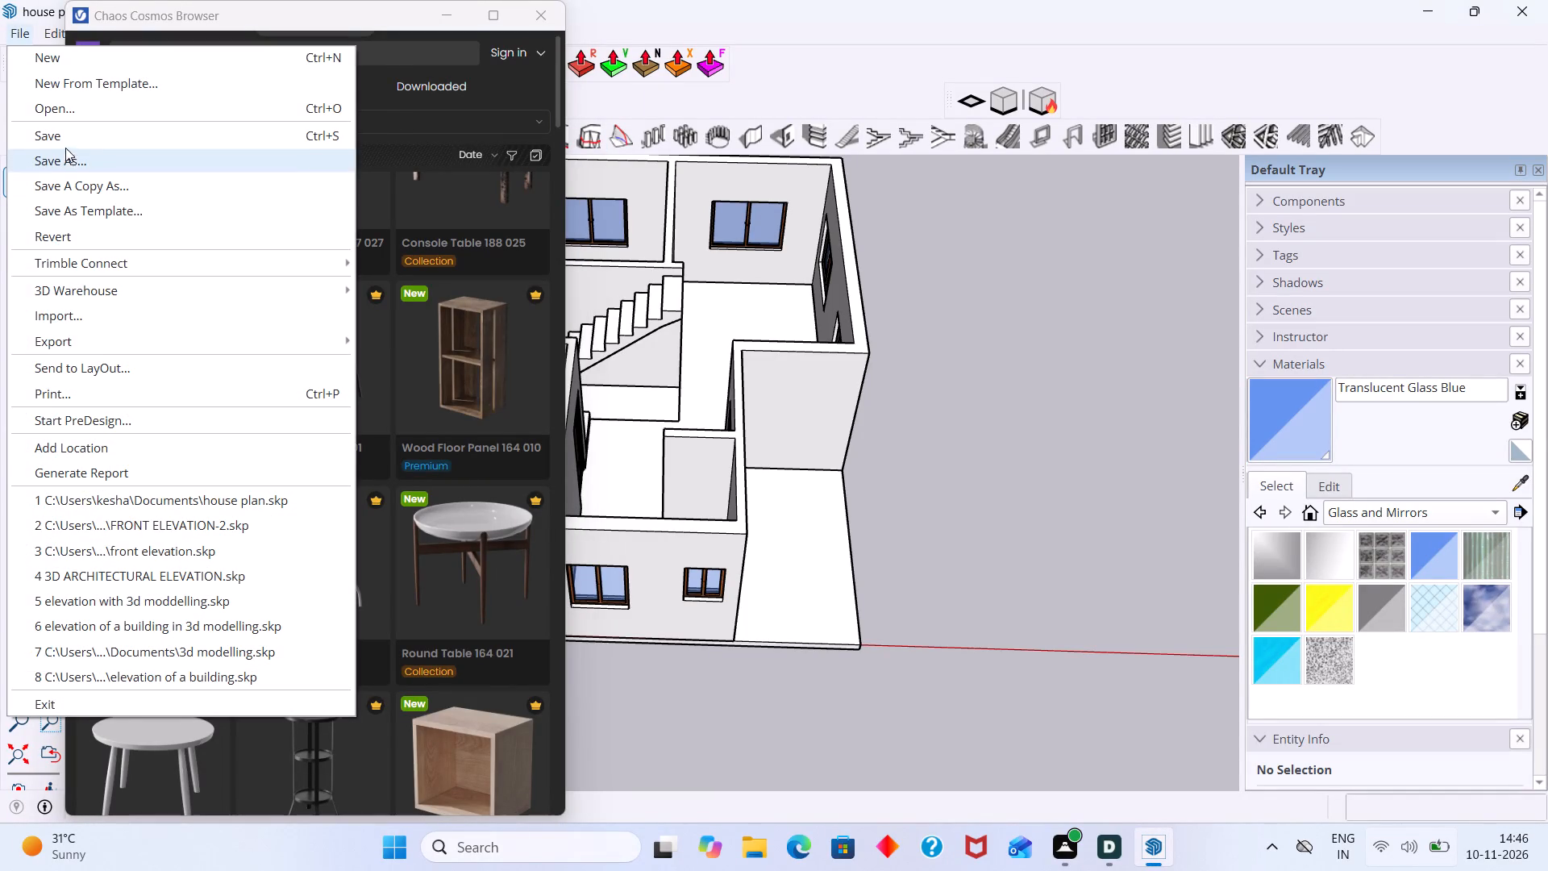
pyautogui.click(63, 141)
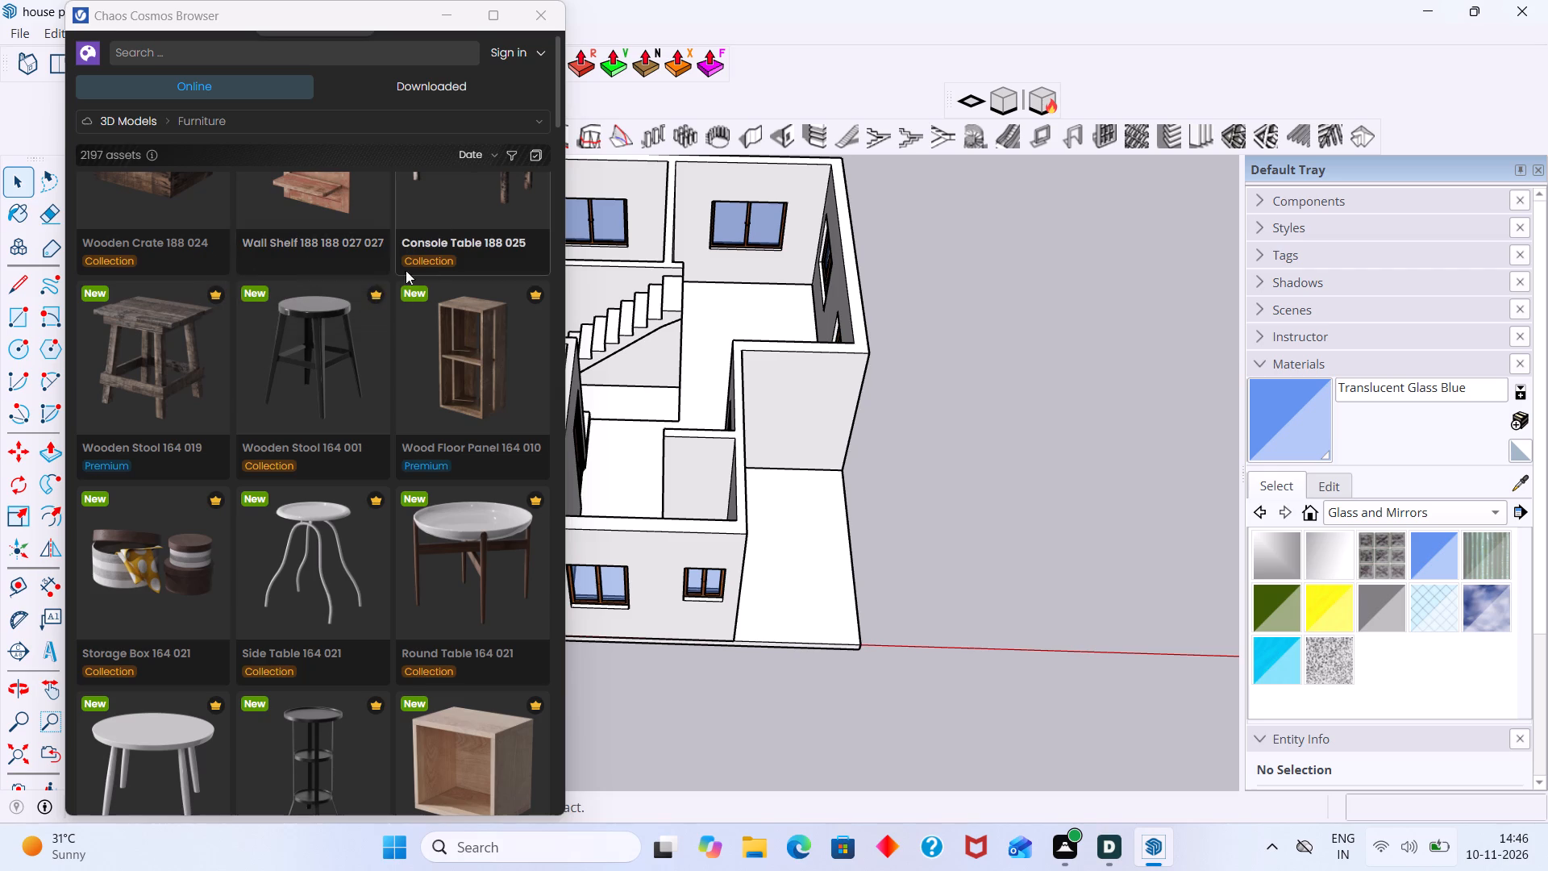
# Browse the Chaos Cosmos furniture models, looking through the tables, storage pieces and beds.
pyautogui.scroll(-3, 289, 358)
pyautogui.scroll(1, 275, 390)
pyautogui.scroll(2, 239, 199)
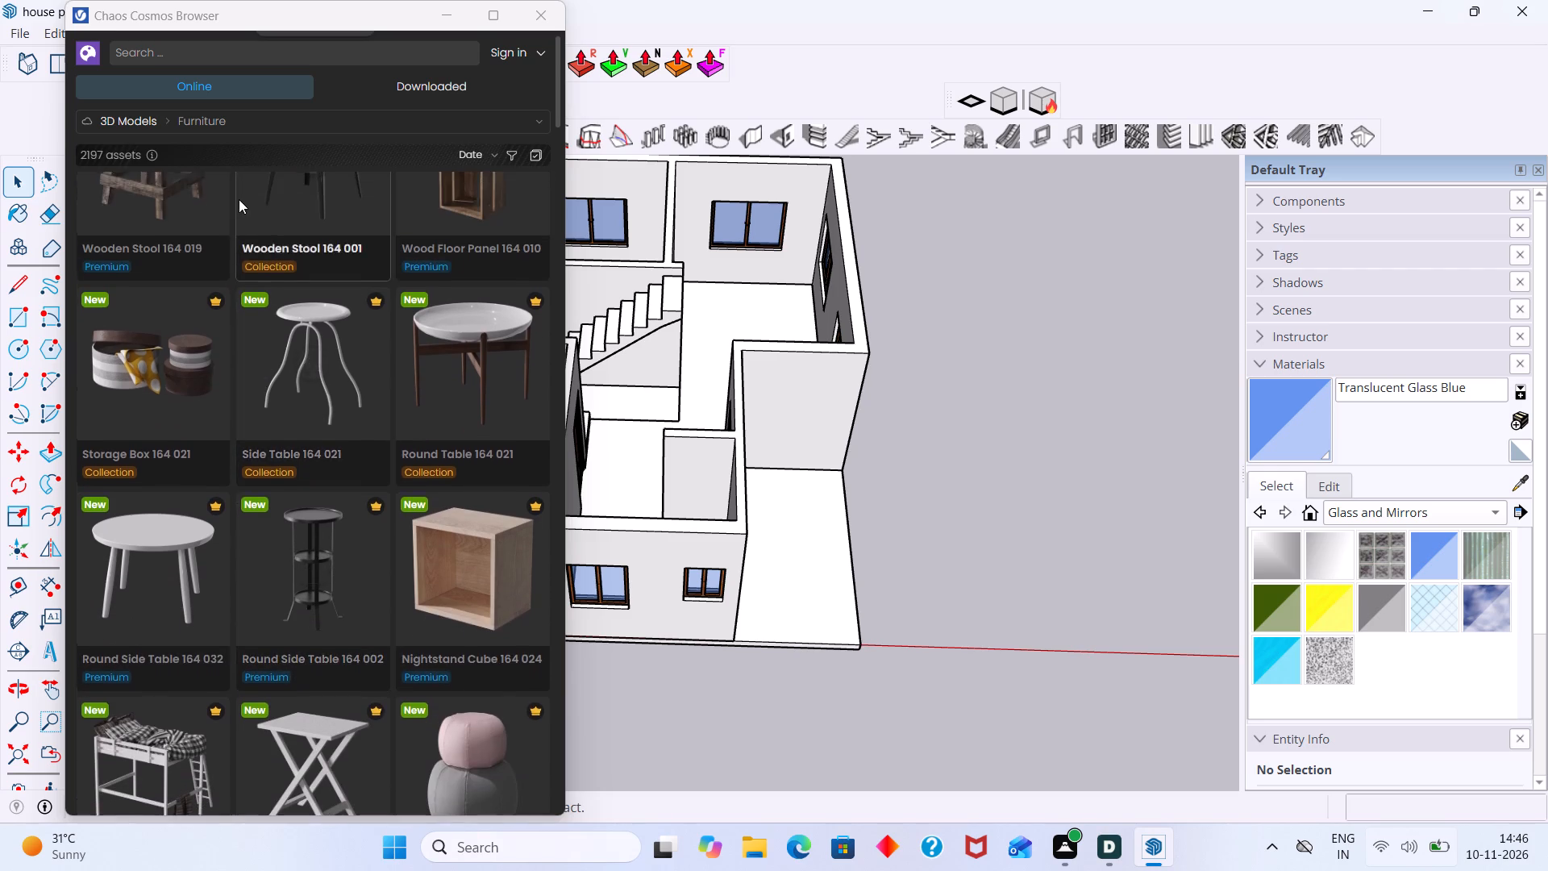
pyautogui.scroll(3, 239, 199)
pyautogui.scroll(3, 202, 260)
pyautogui.scroll(-7, 218, 290)
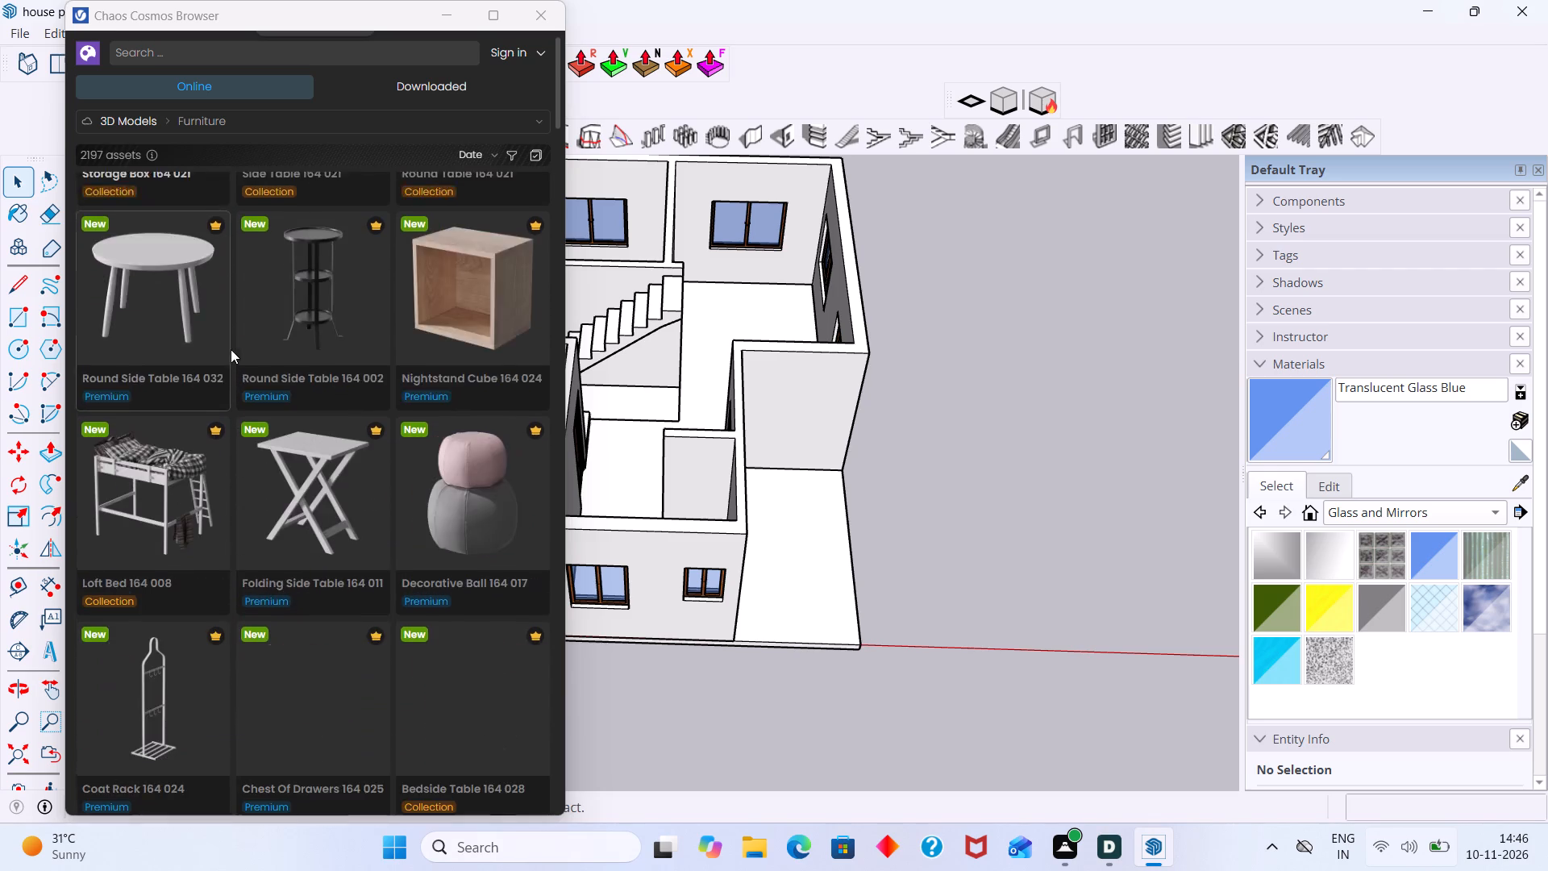
pyautogui.scroll(-5, 231, 349)
pyautogui.scroll(-8, 281, 402)
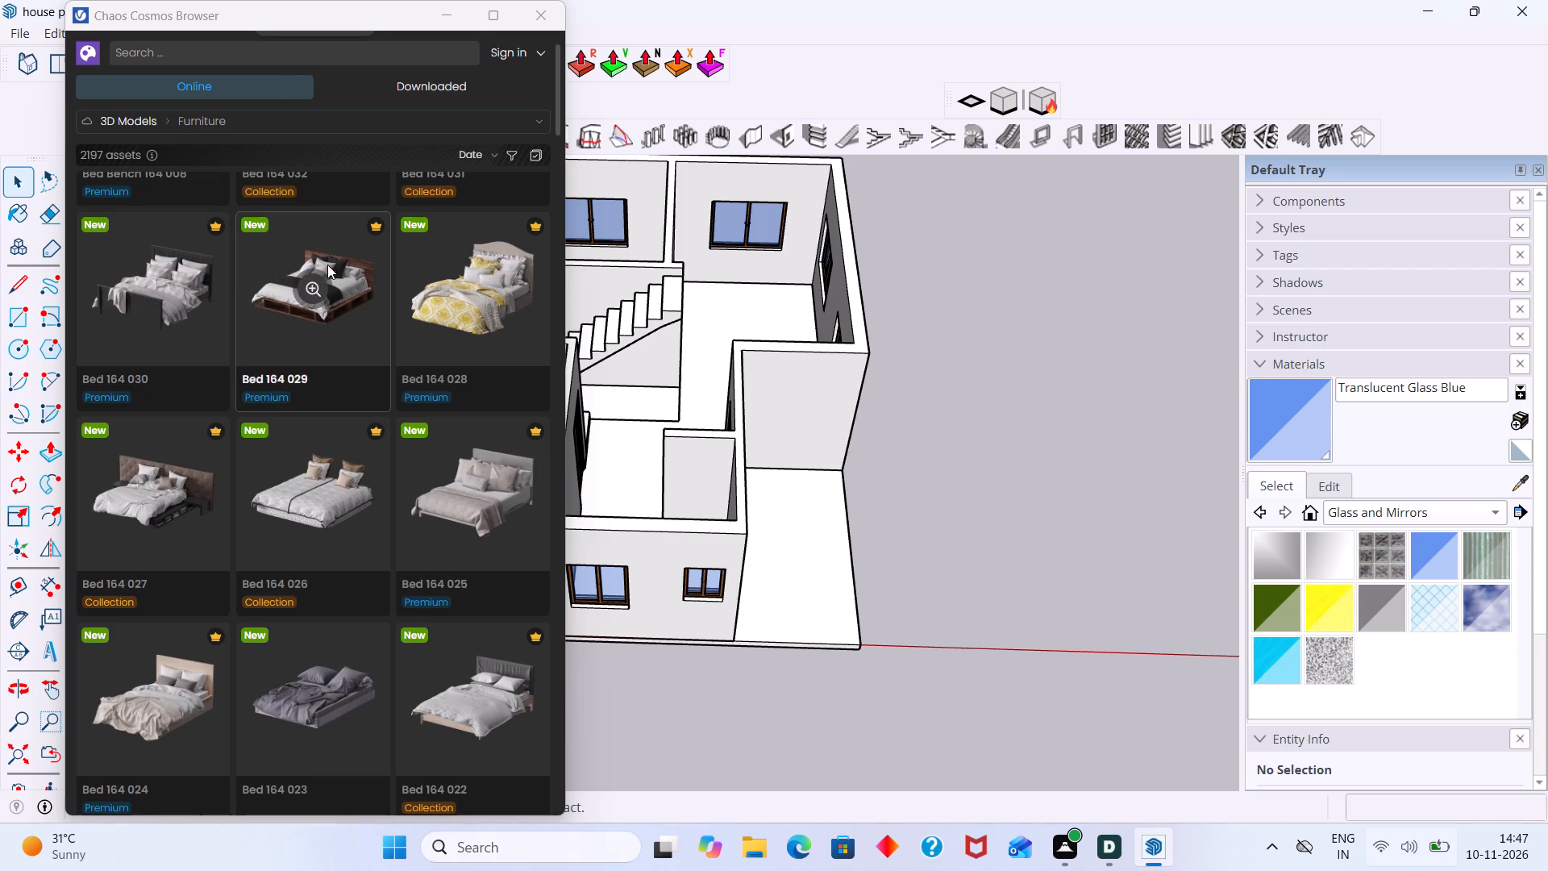
pyautogui.scroll(2, 323, 295)
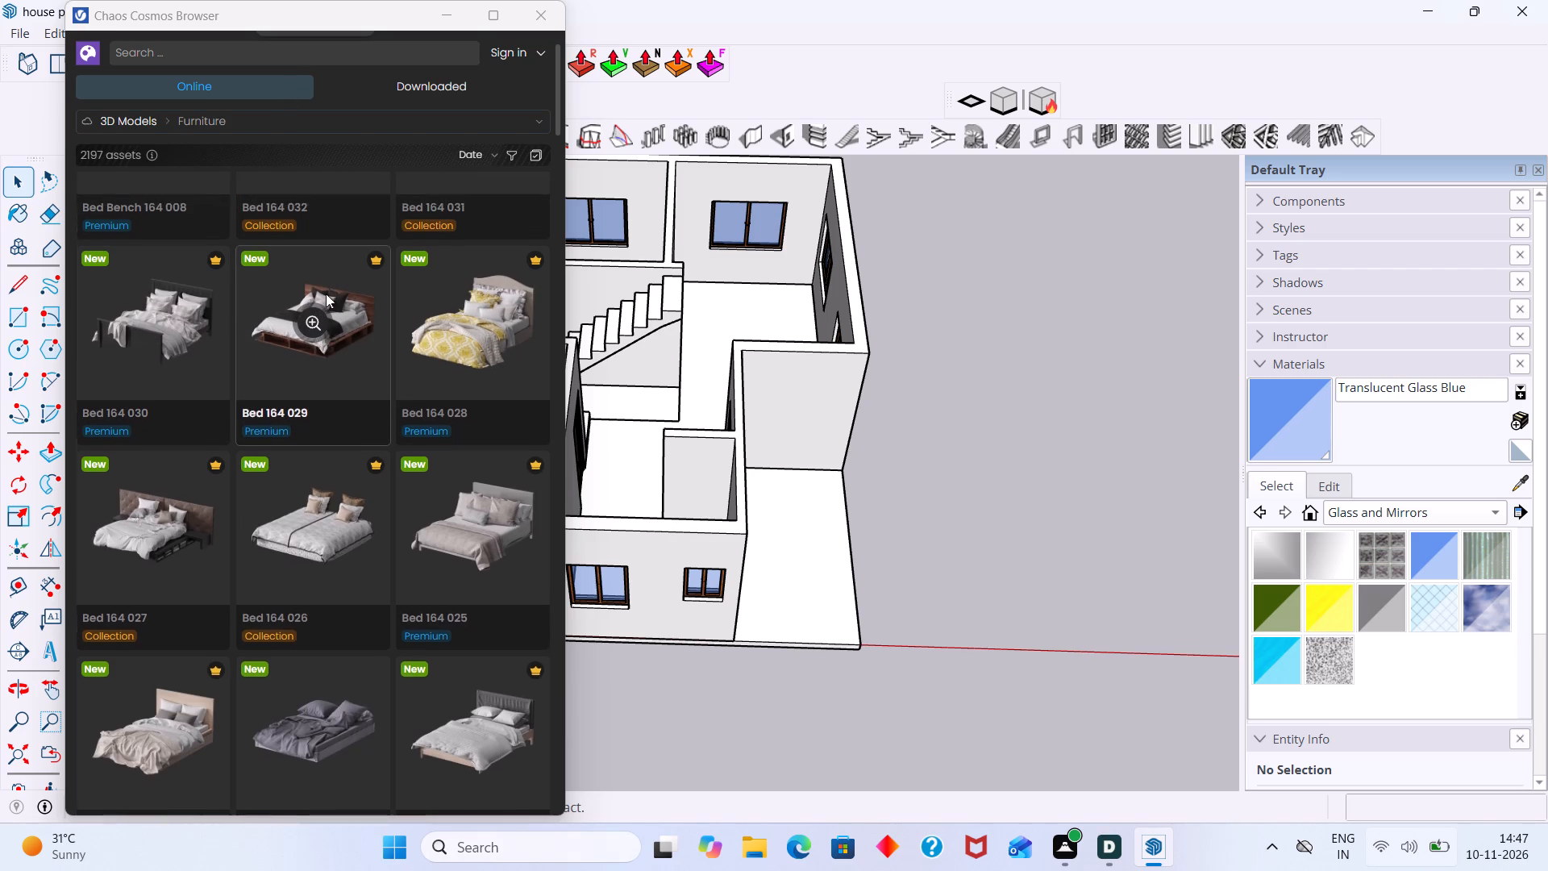
pyautogui.scroll(3, 326, 294)
# Start the Chaos Cosmos sign-in and choose Google Chrome to always open its https links.
pyautogui.click(526, 56)
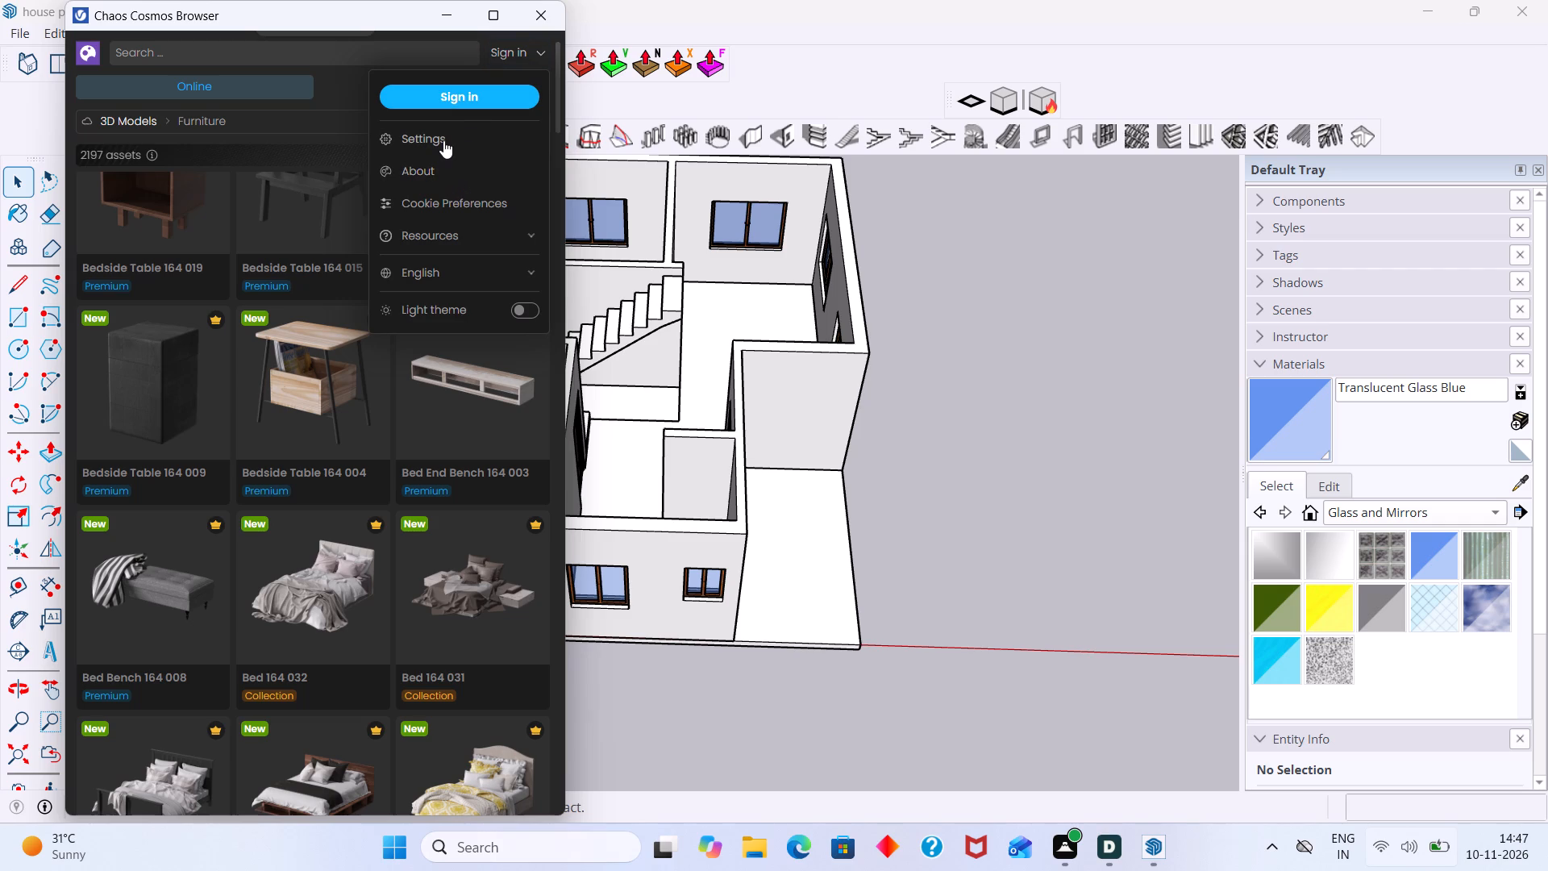
pyautogui.click(472, 100)
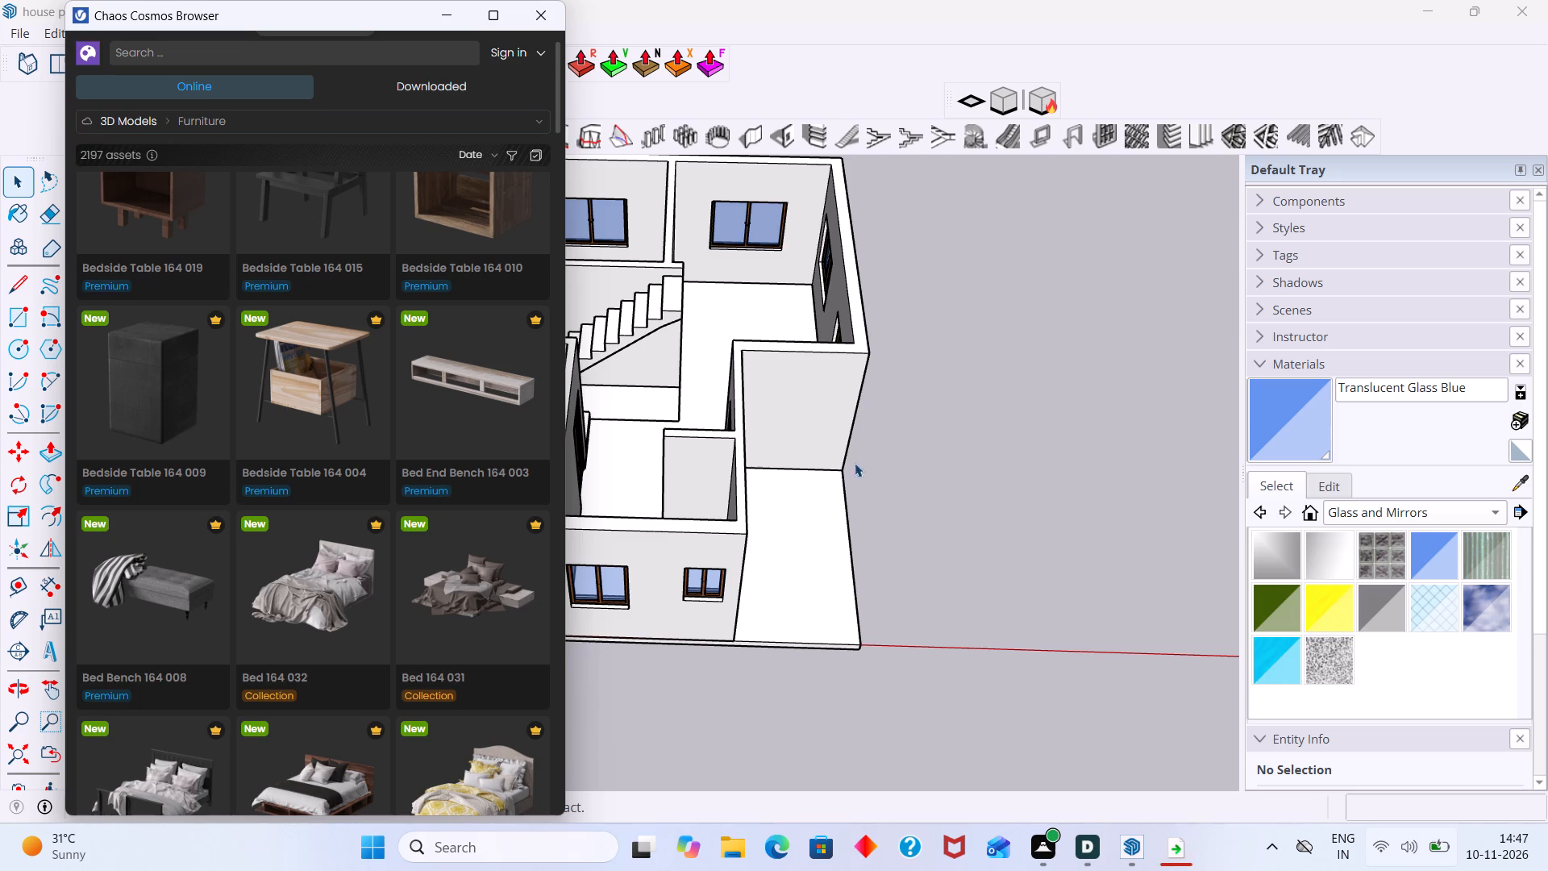
pyautogui.click(1173, 865)
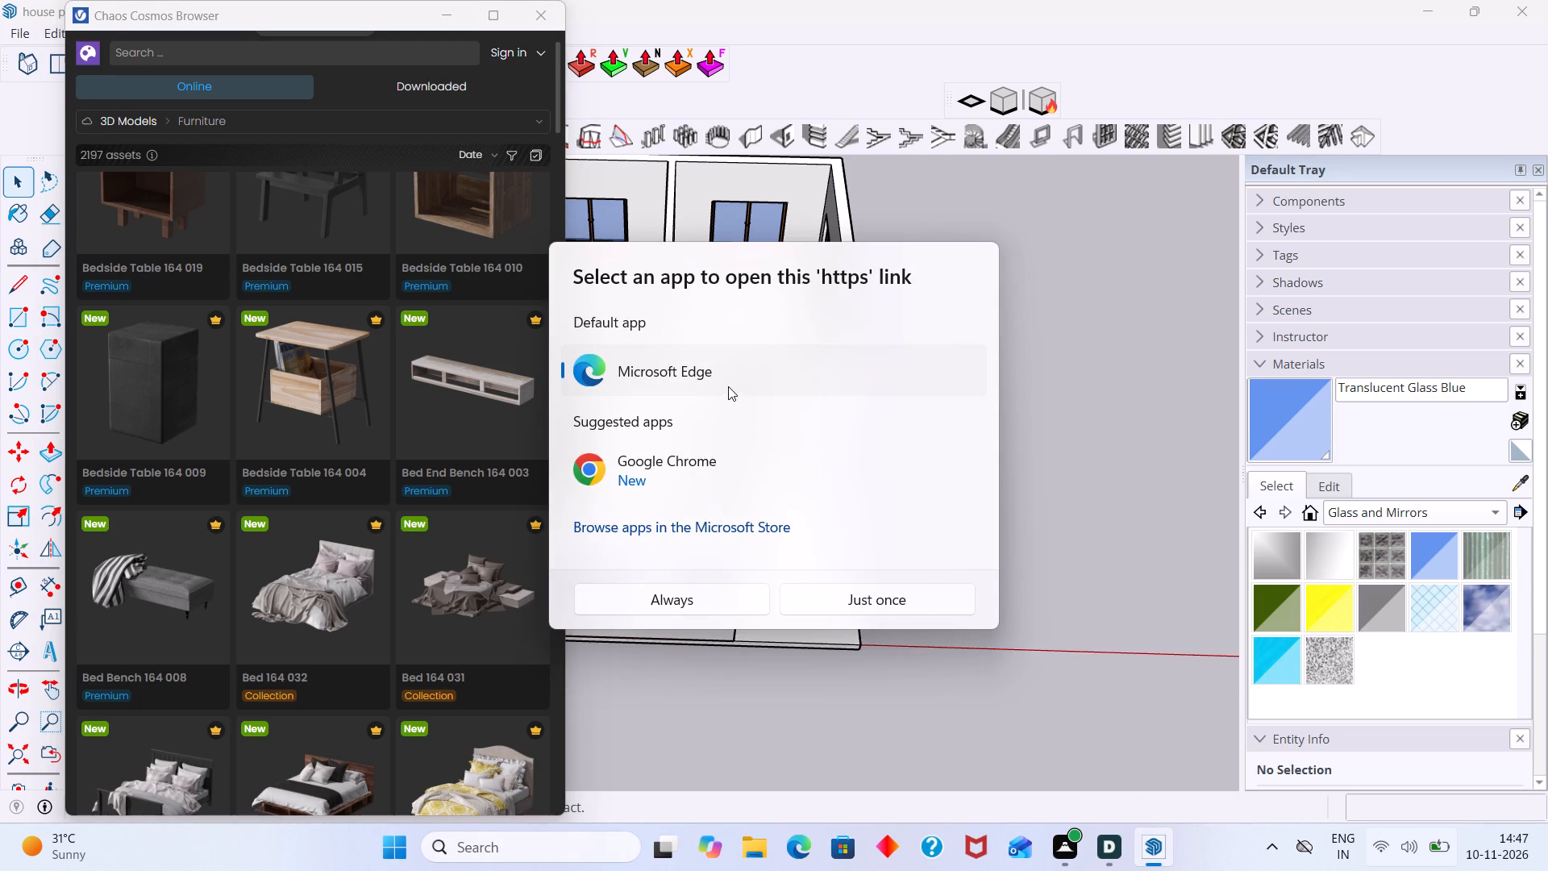
pyautogui.click(690, 465)
pyautogui.click(713, 599)
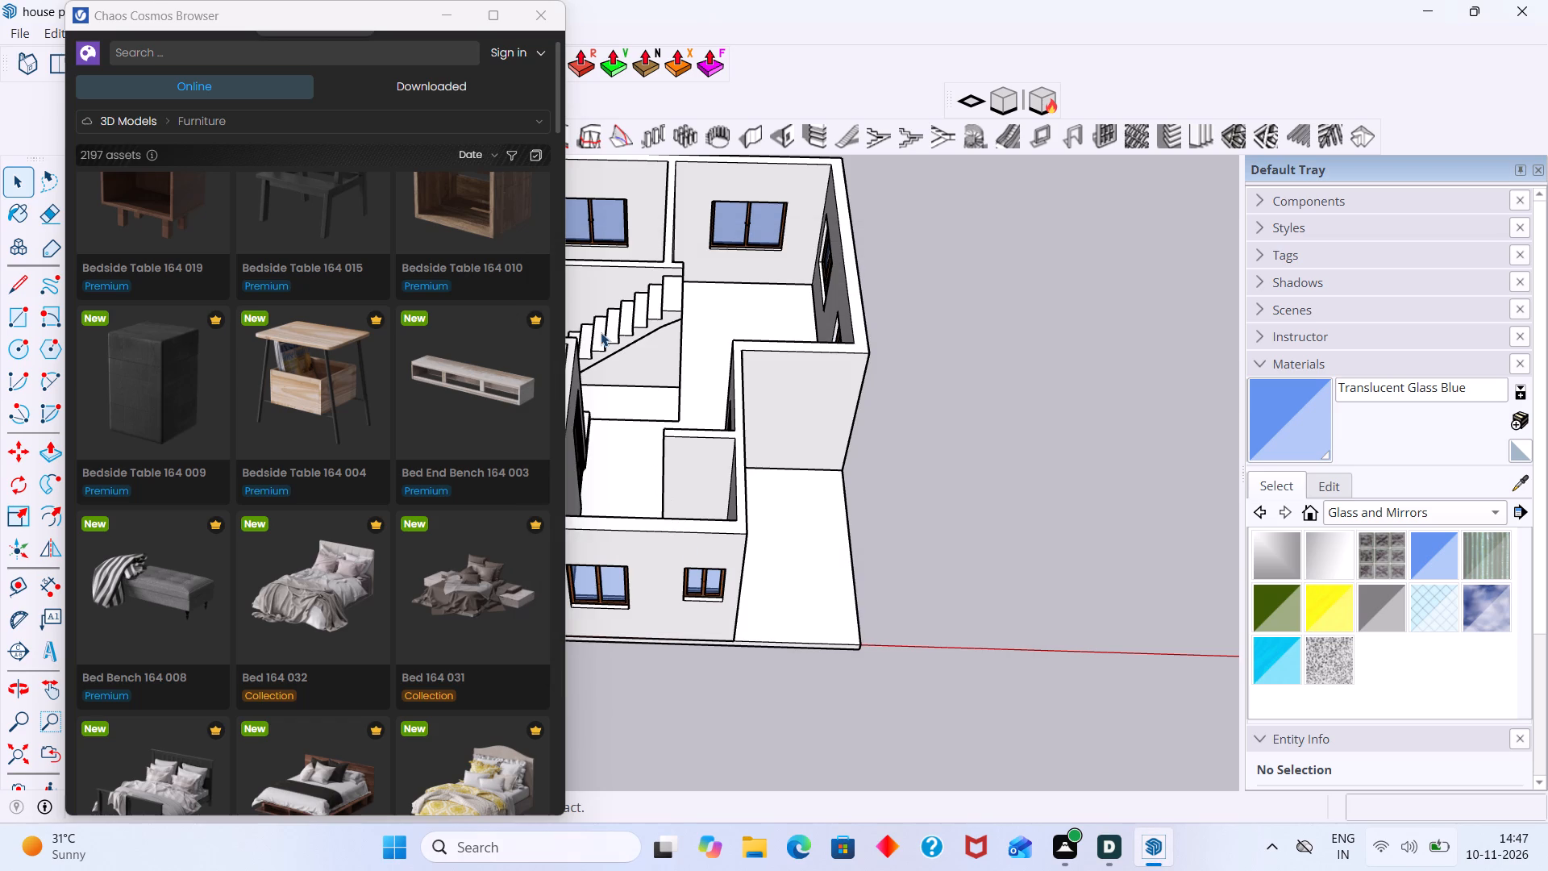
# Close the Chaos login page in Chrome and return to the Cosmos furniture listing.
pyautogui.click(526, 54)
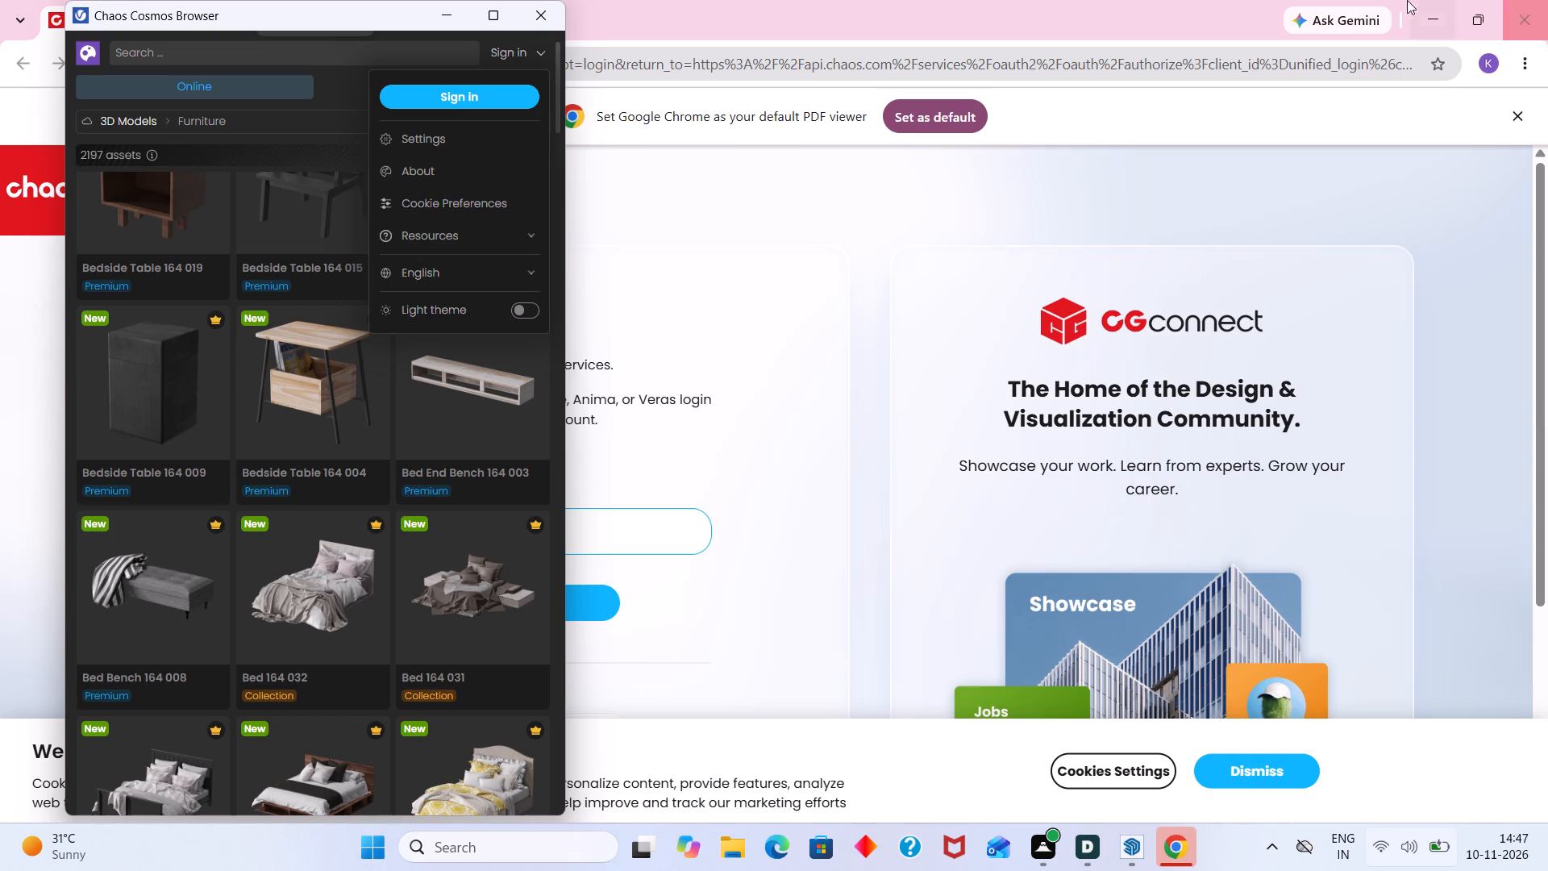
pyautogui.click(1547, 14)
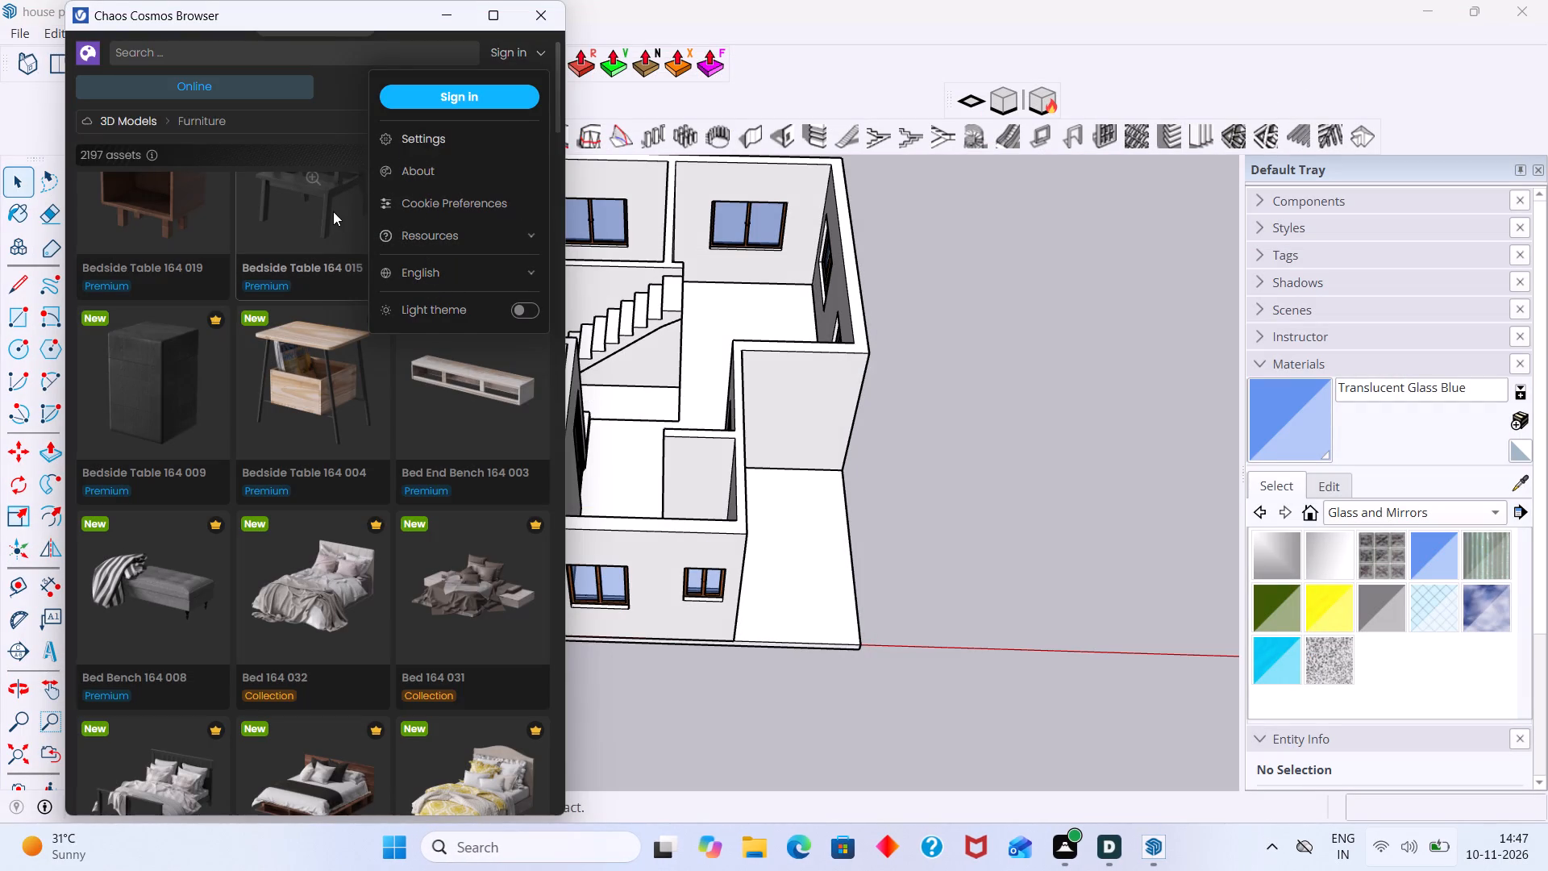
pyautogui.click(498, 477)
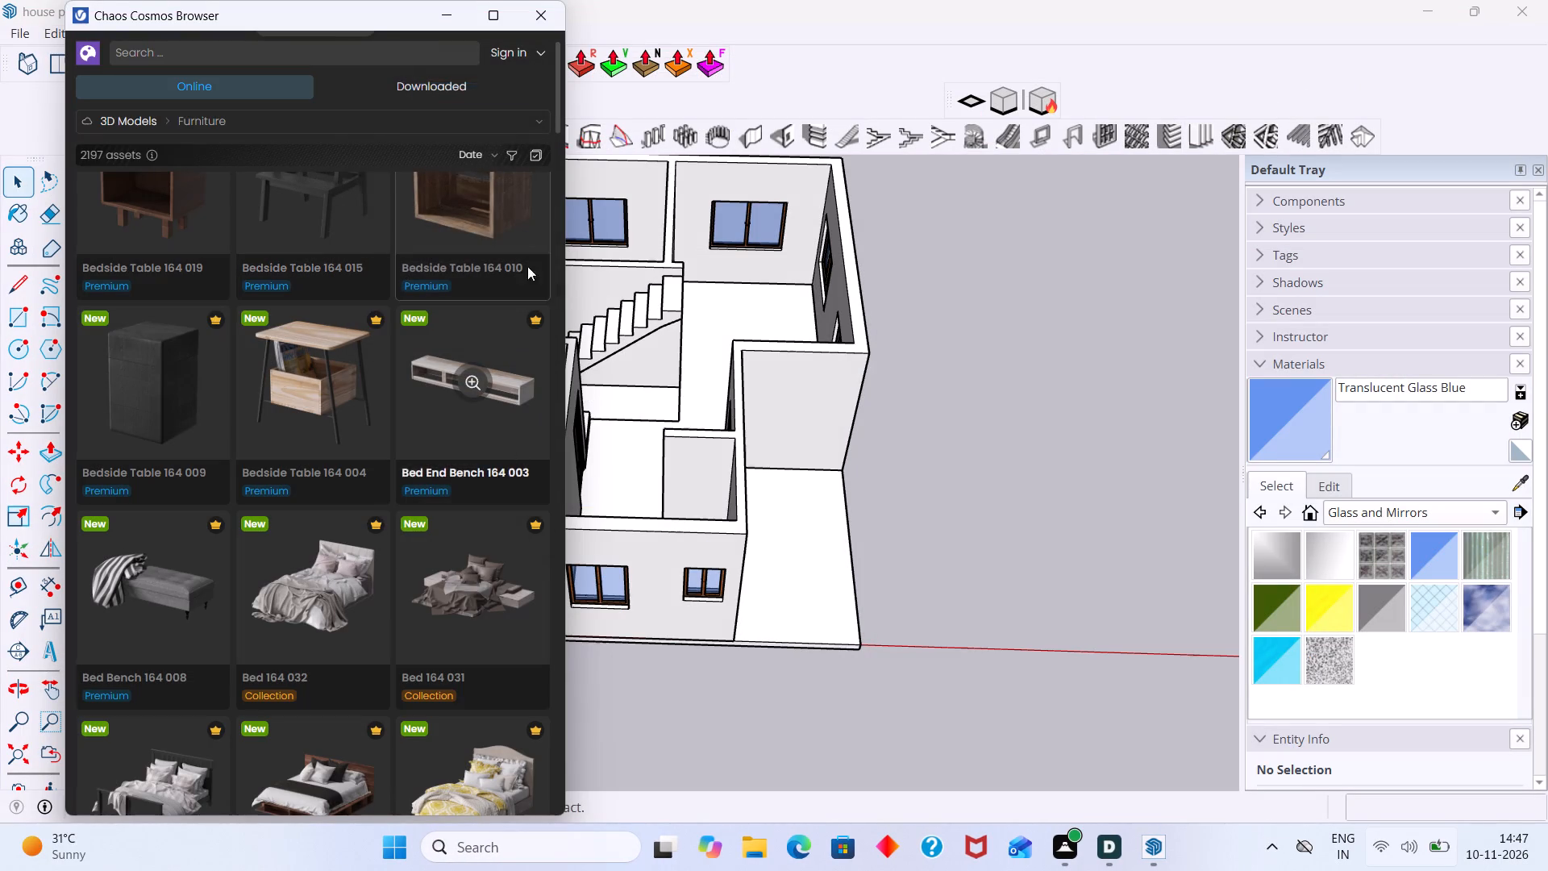
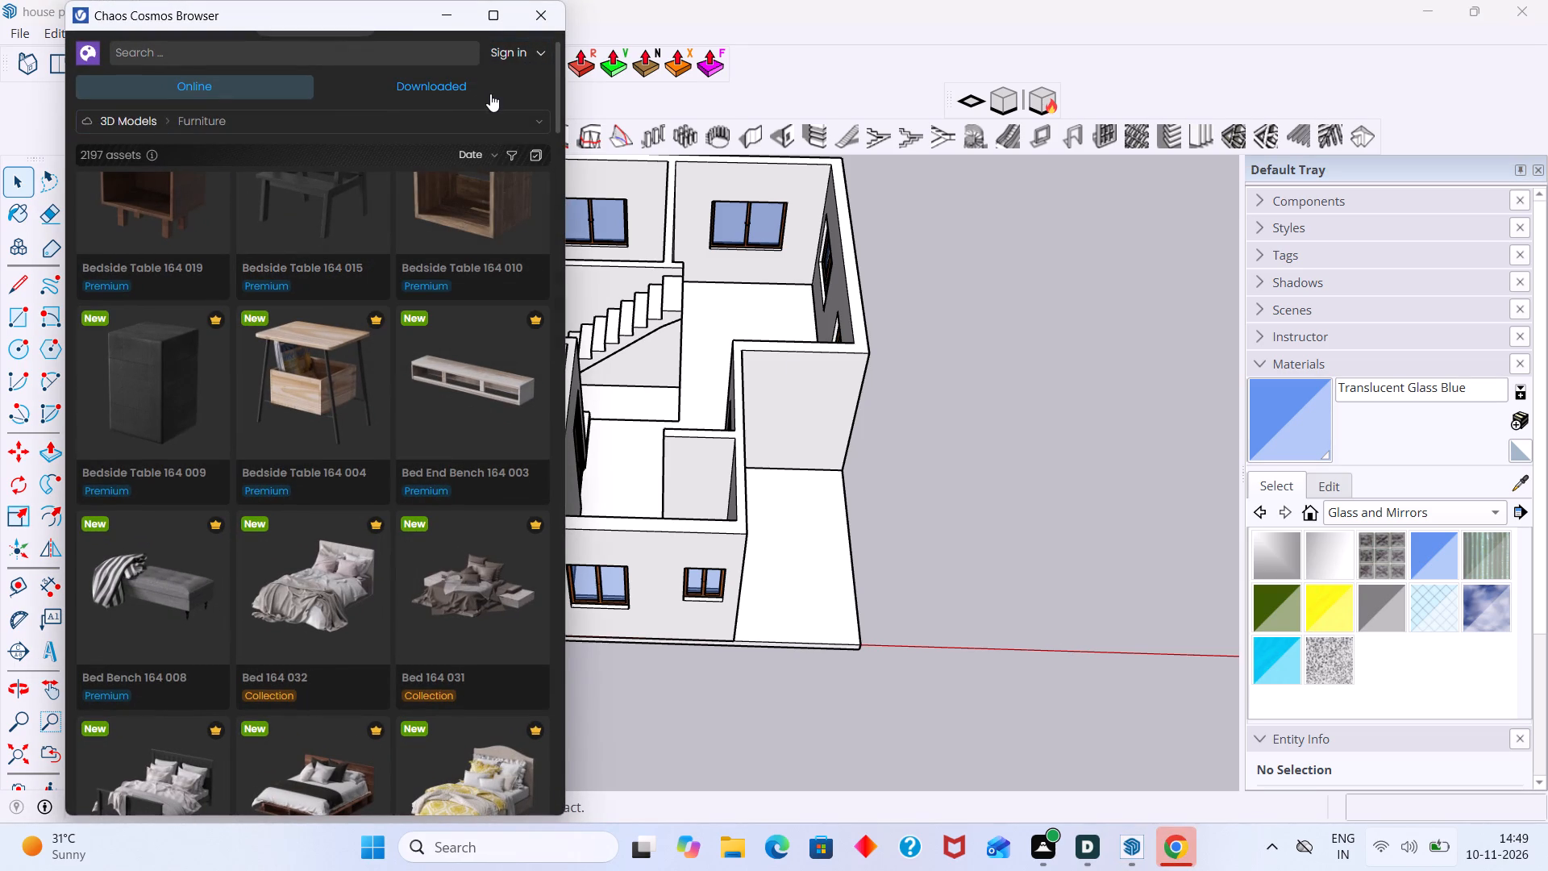
# Look through the Chaos Cosmos furniture listing, covering the bedside tables, side tables, stools and beds.
pyautogui.scroll(3, 317, 352)
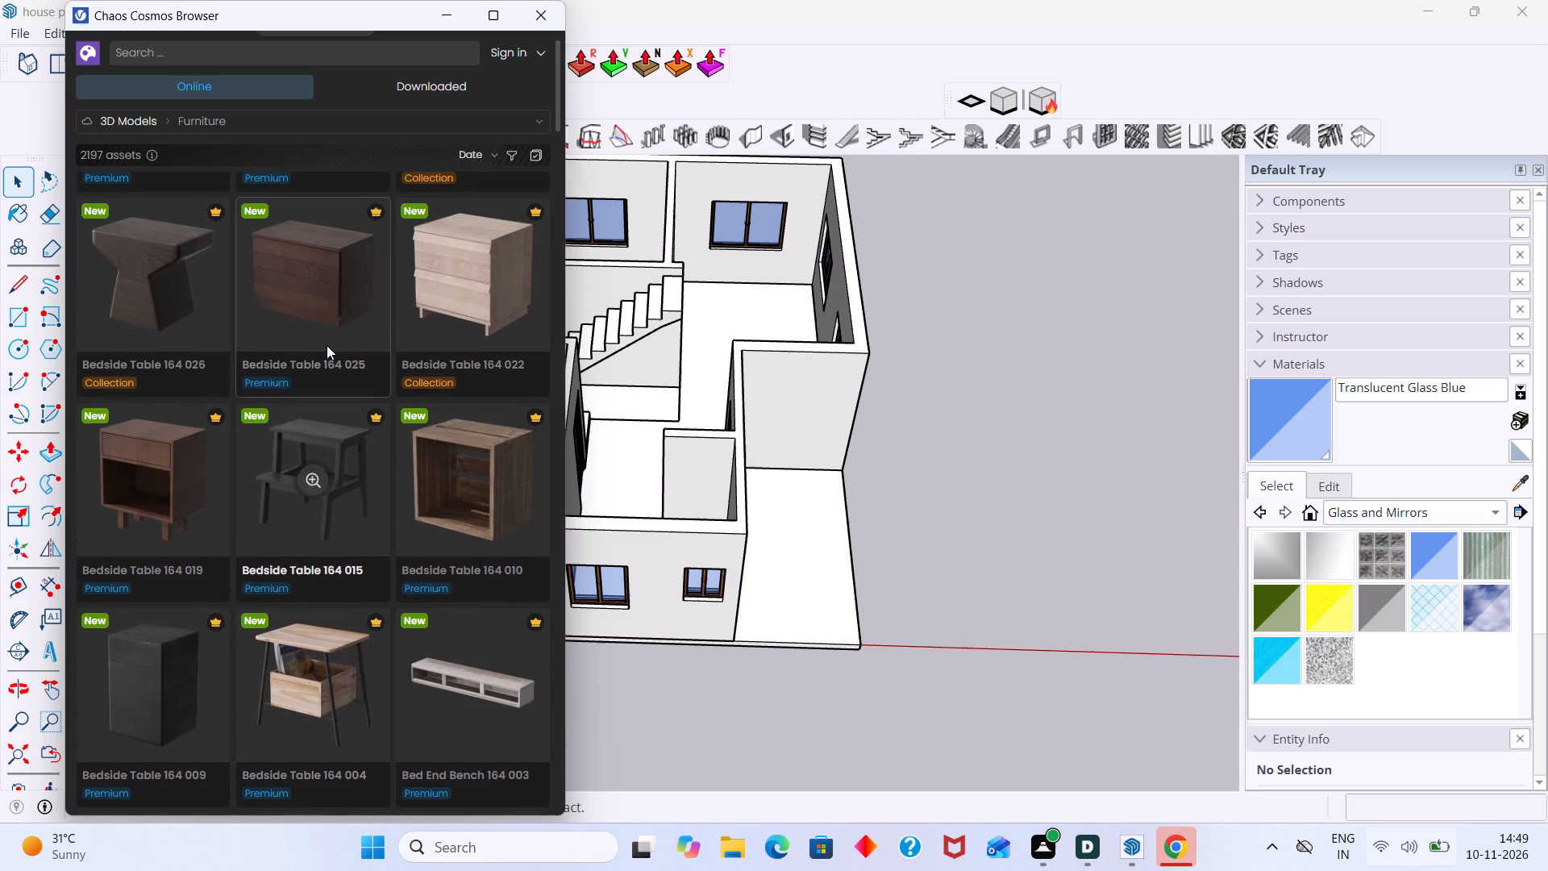
pyautogui.scroll(2, 314, 280)
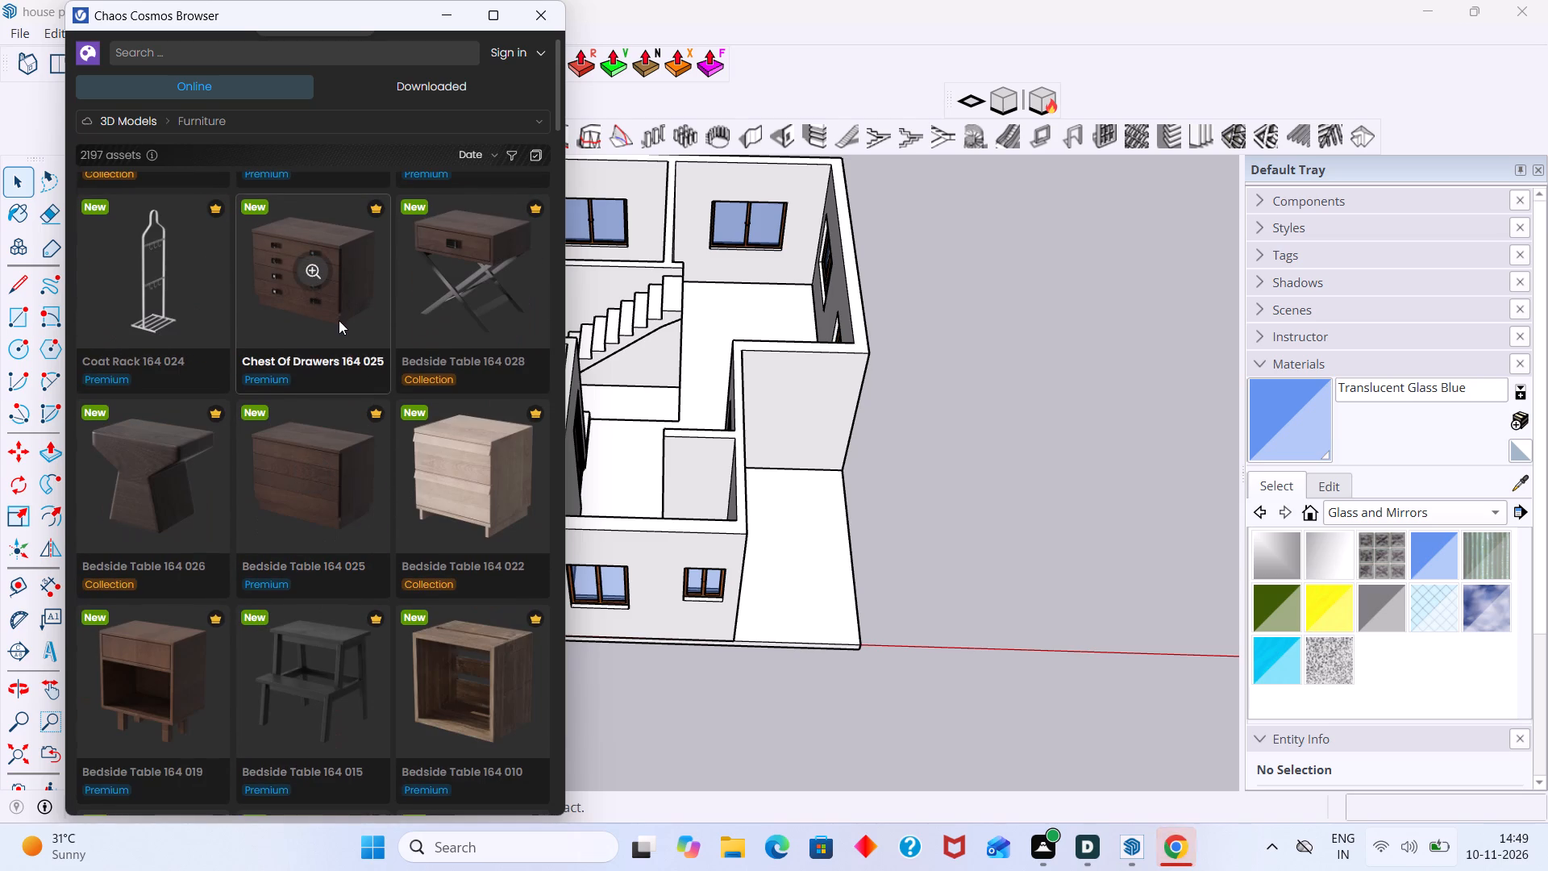
pyautogui.scroll(-2, 341, 327)
pyautogui.scroll(9, 341, 334)
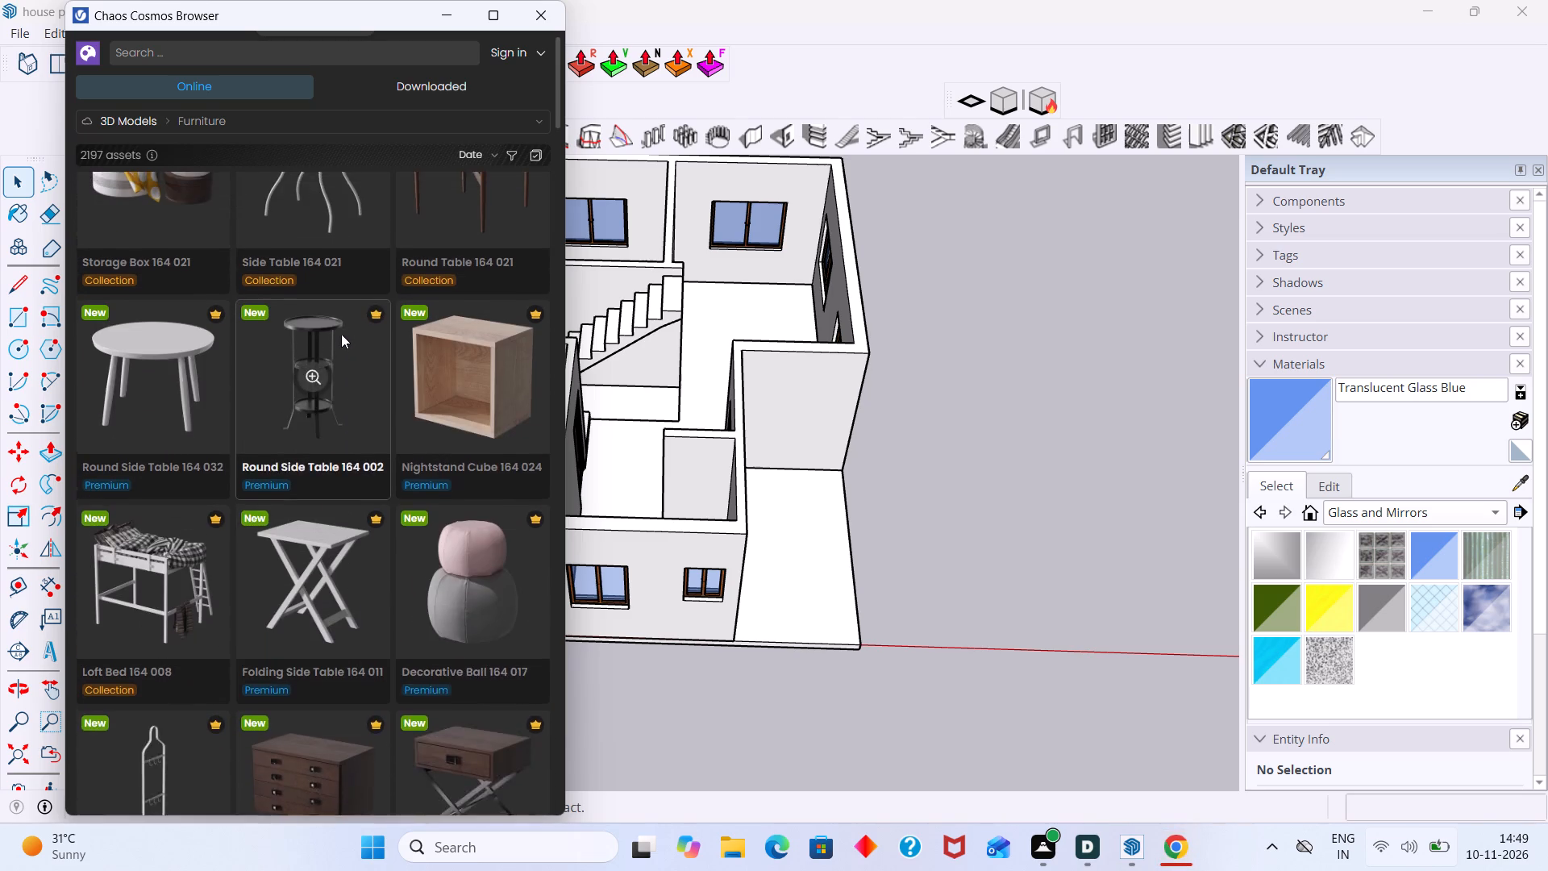
pyautogui.scroll(12, 341, 334)
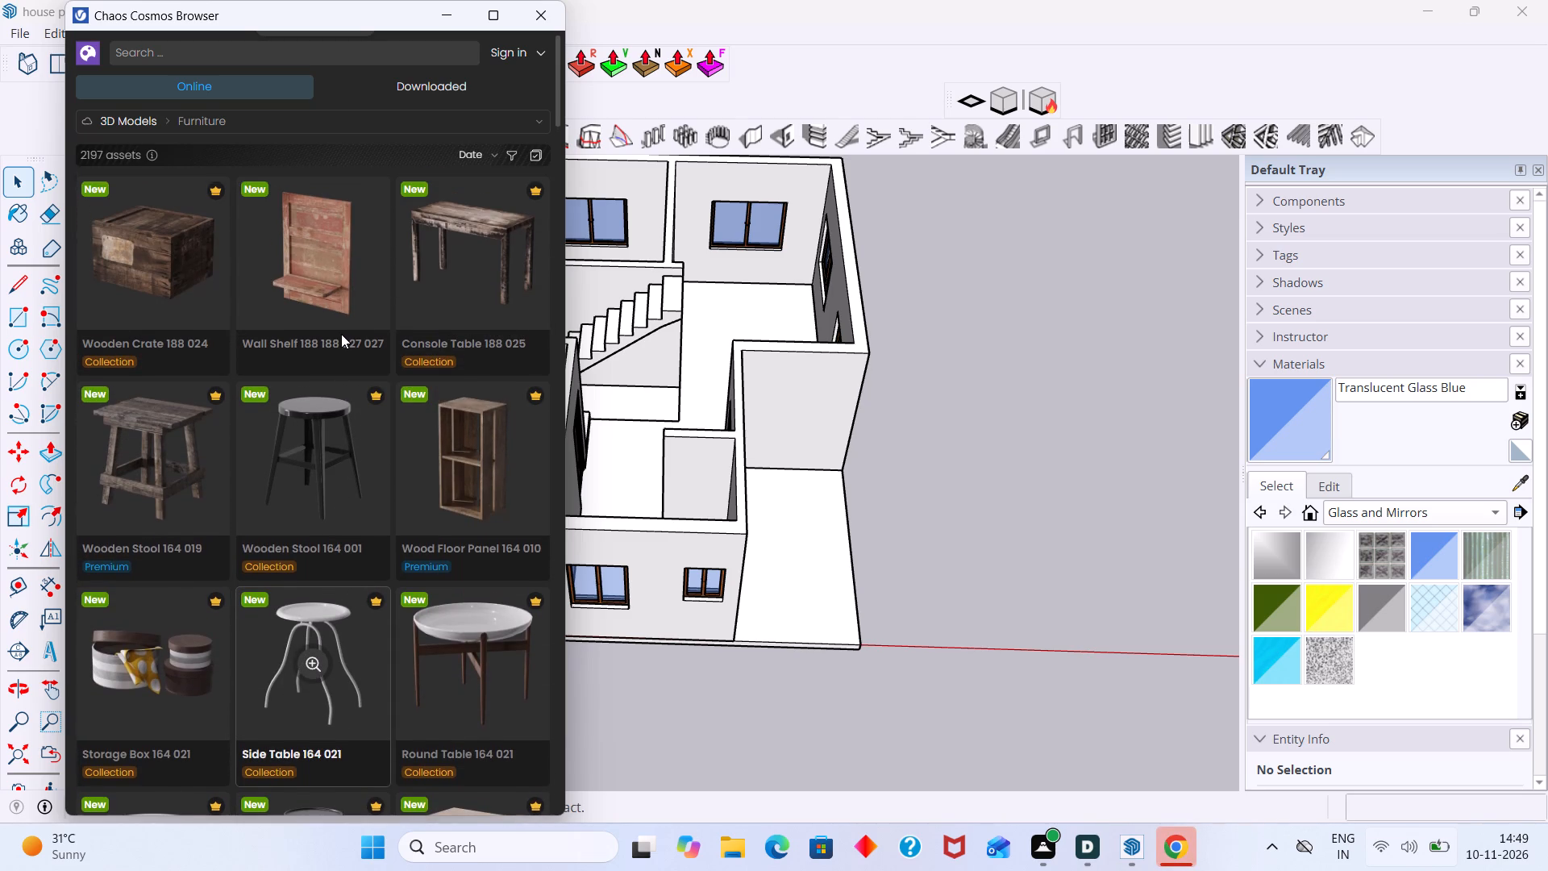
pyautogui.scroll(-20, 341, 336)
pyautogui.scroll(-11, 341, 336)
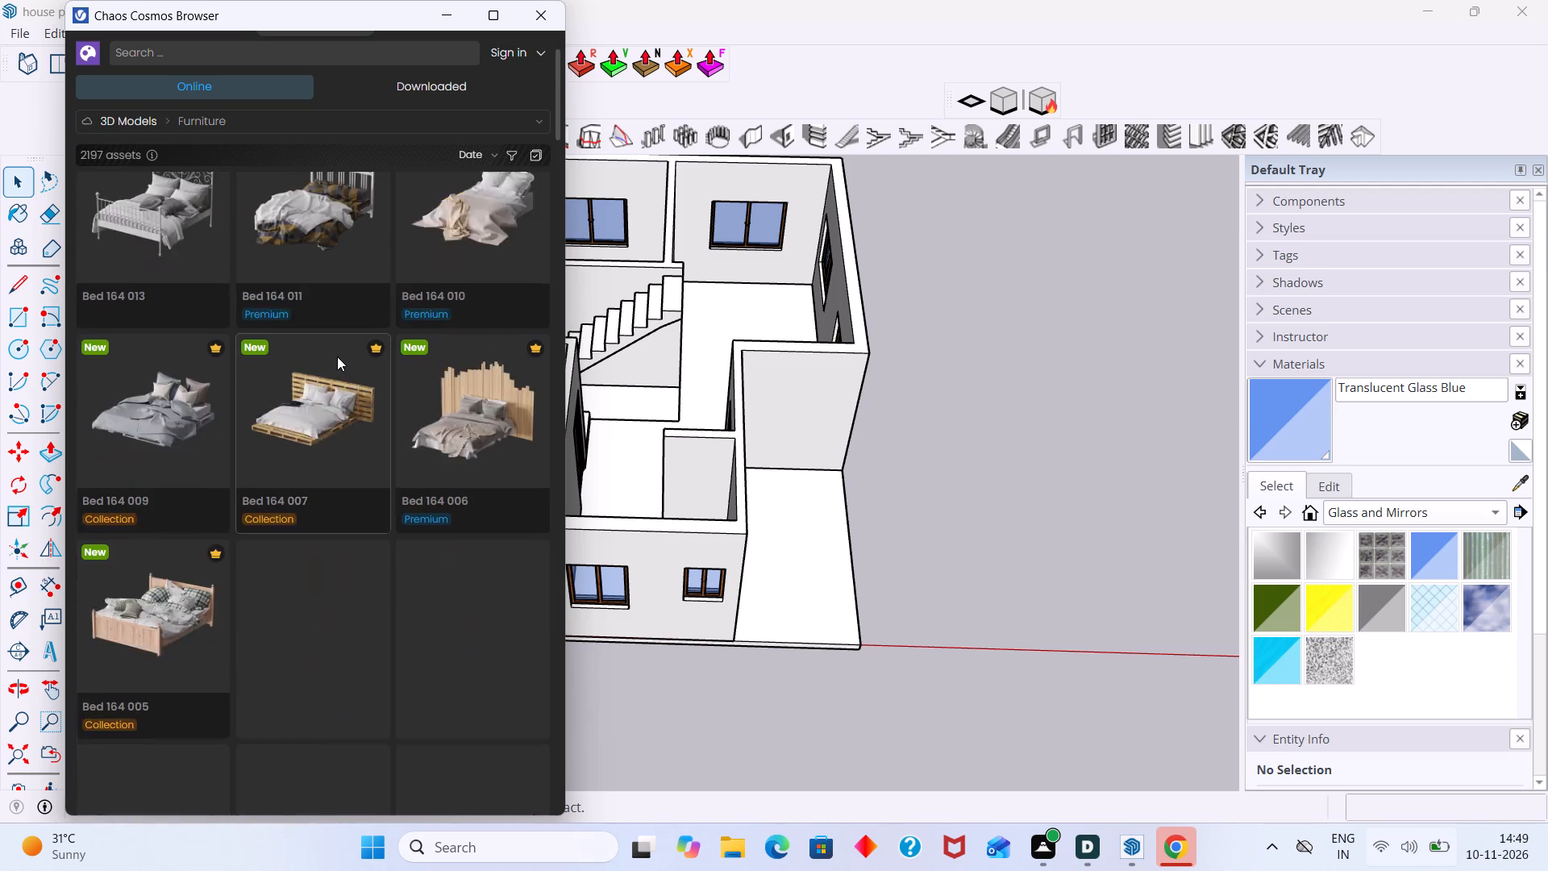
pyautogui.scroll(-4, 337, 356)
pyautogui.scroll(1, 184, 227)
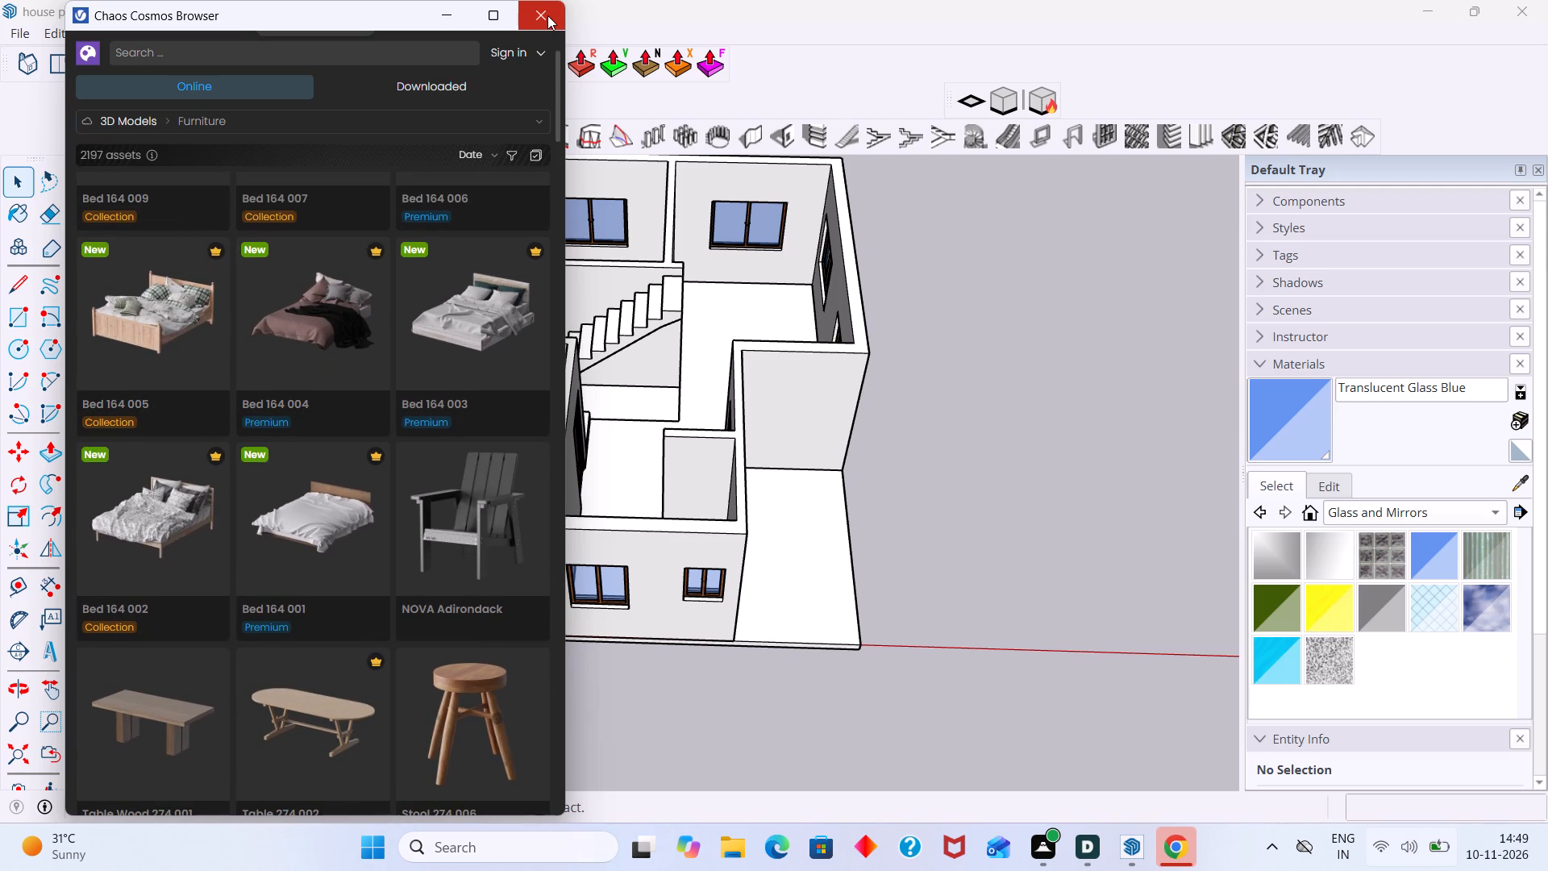
pyautogui.scroll(-1, 282, 680)
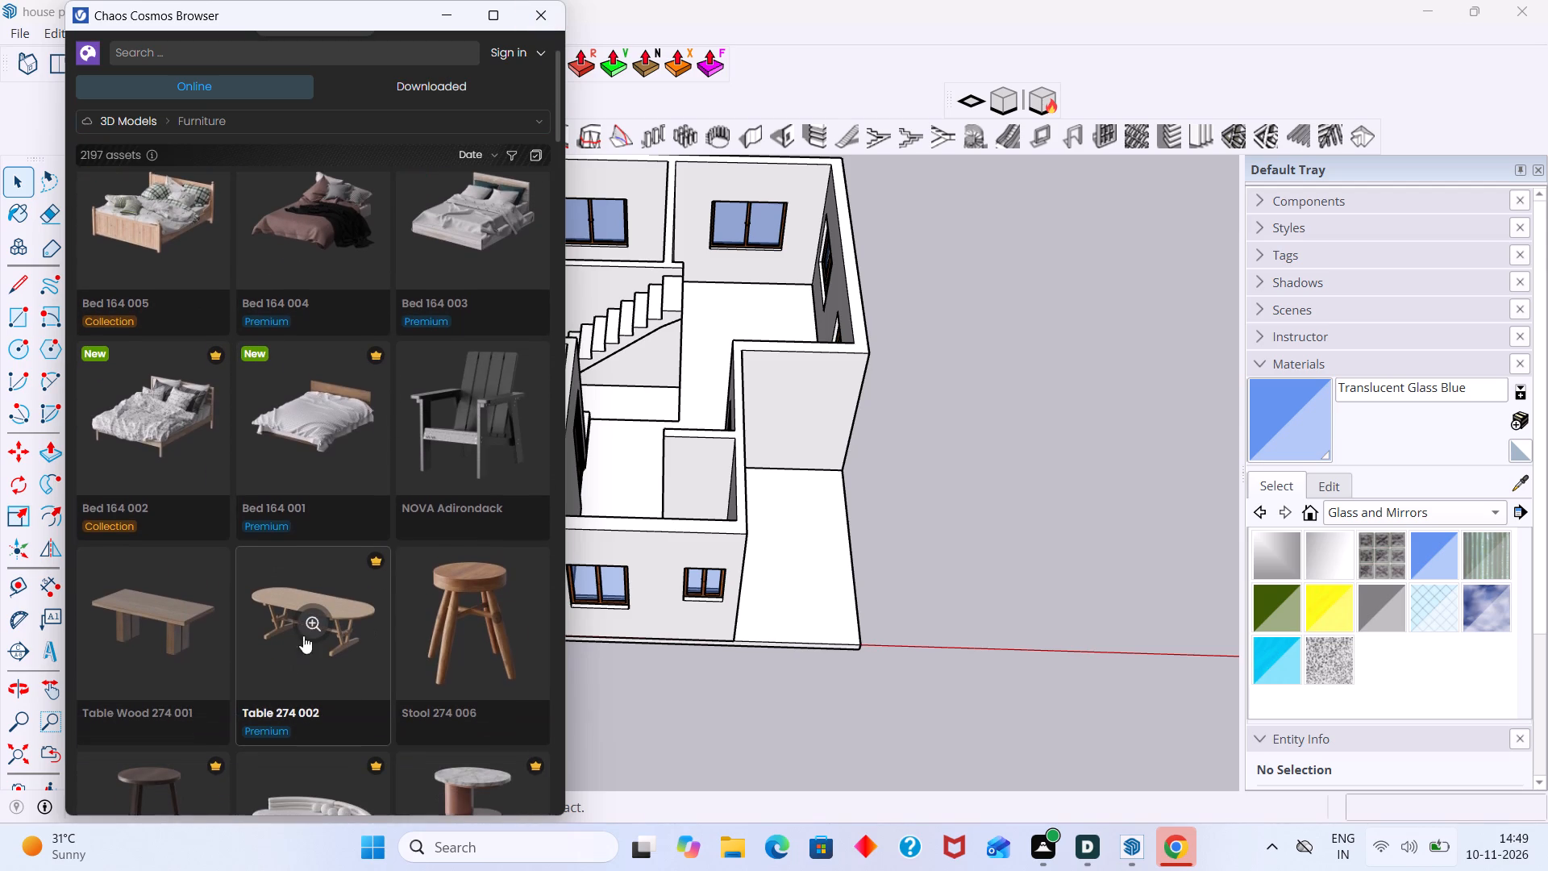
# Close the Chaos Cosmos browser and the floating V-Ray for SketchUp tool set.
pyautogui.click(546, 23)
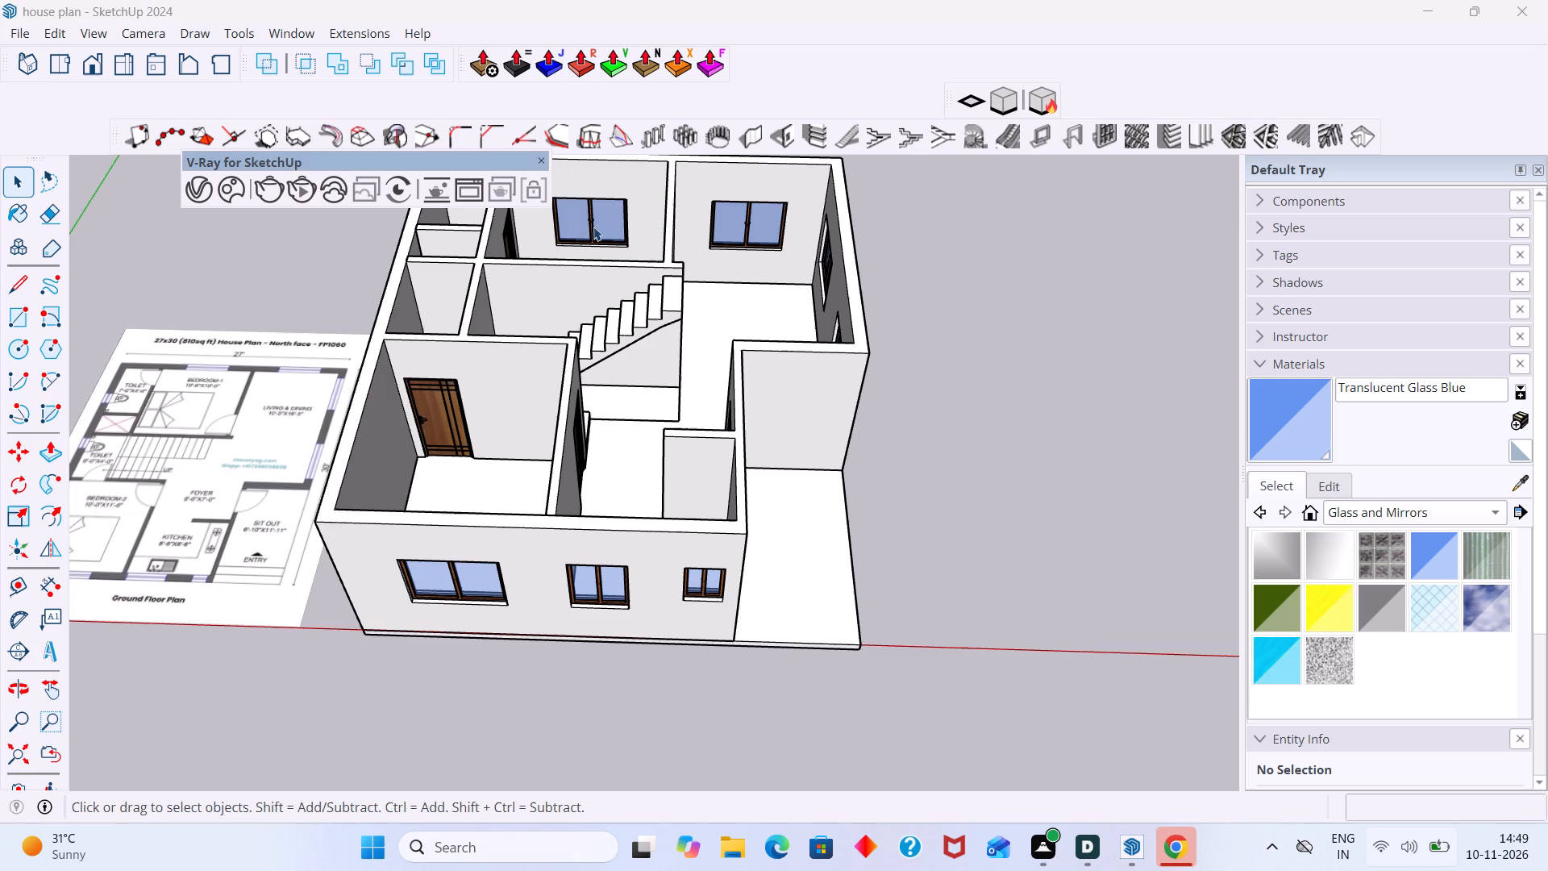
pyautogui.scroll(-3, 696, 256)
pyautogui.click(539, 154)
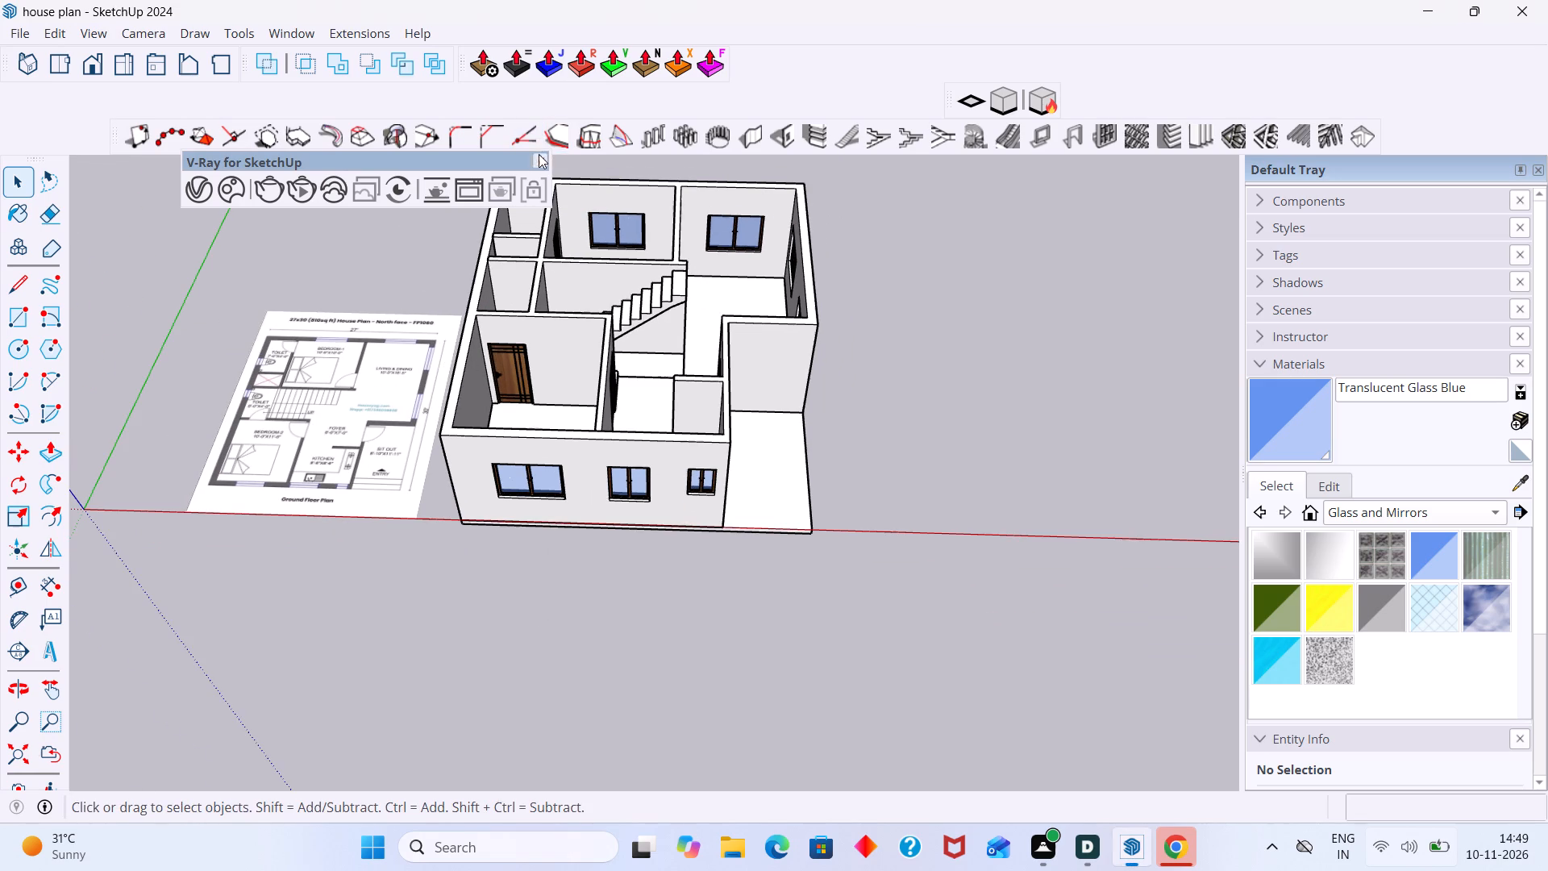
# Open 3D Warehouse and search its models for "bed" in place of "door".
pyautogui.click(298, 36)
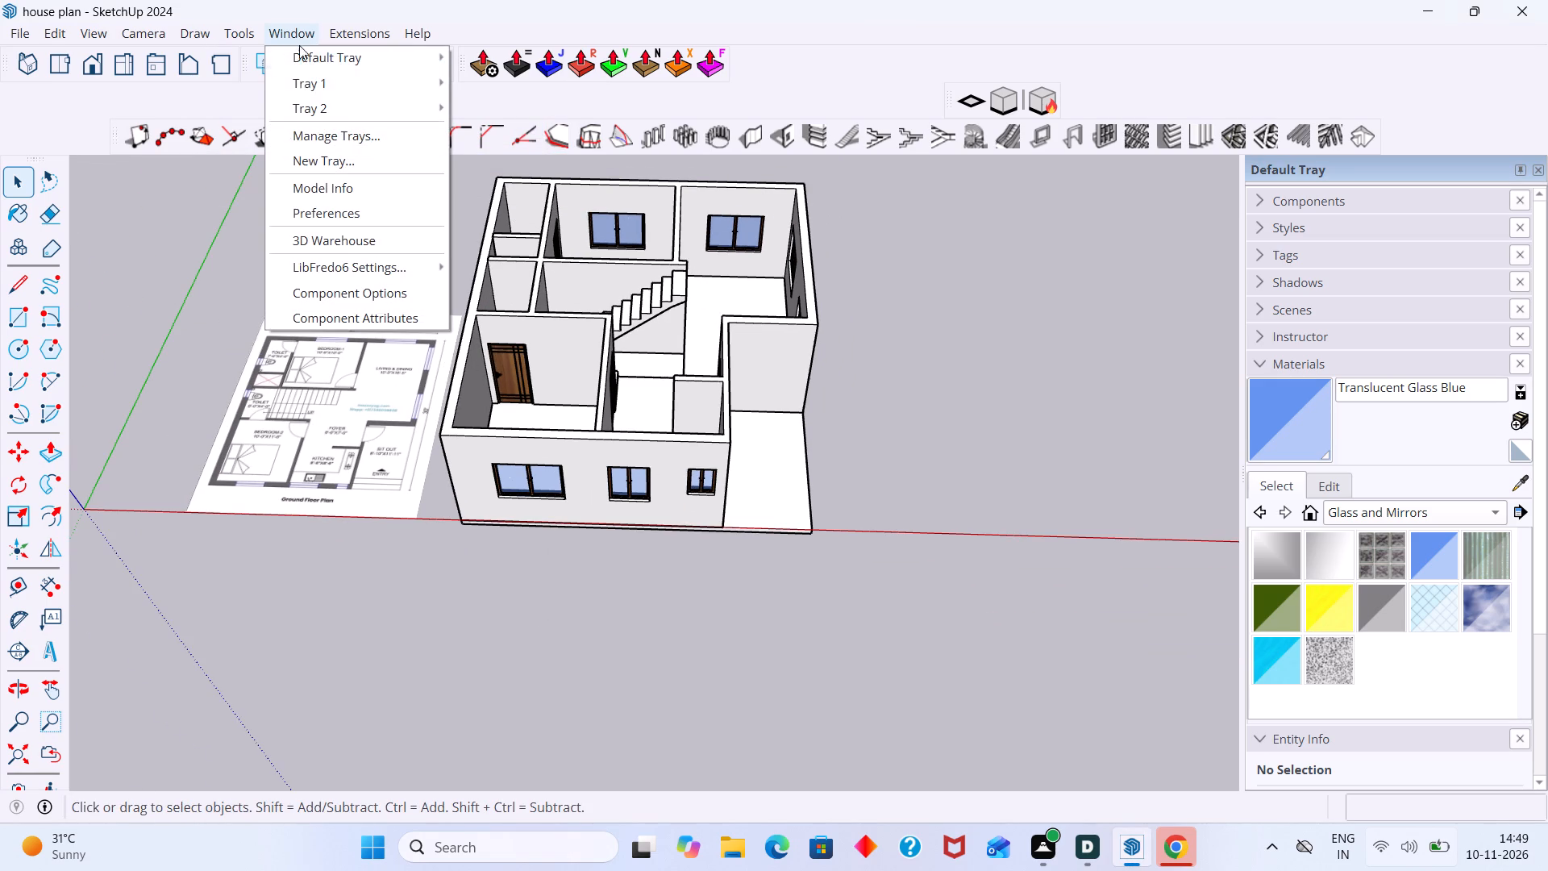
pyautogui.click(345, 243)
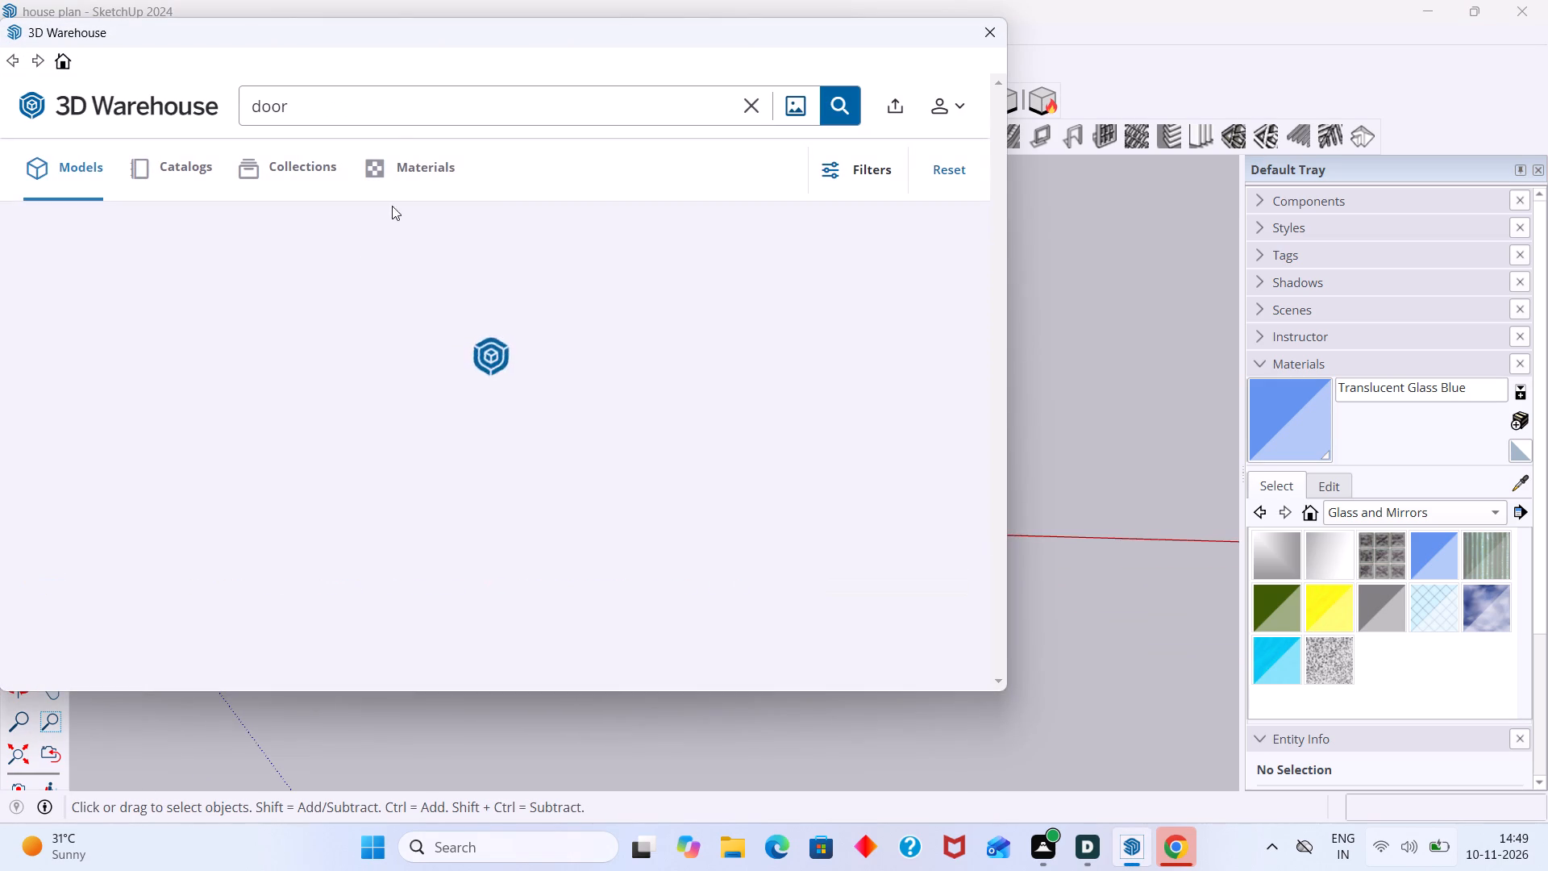
pyautogui.click(368, 115)
pyautogui.press('BackSpace')
pyautogui.press('BackSpace')
pyautogui.press('BackSpace')
pyautogui.press('BackSpace')
pyautogui.press('BackSpace')
pyautogui.press('BackSpace')
pyautogui.press('BackSpace')
pyautogui.press('BackSpace')
pyautogui.press('BackSpace')
pyautogui.press('BackSpace')
pyautogui.press('BackSpace')
pyautogui.press('BackSpace')
pyautogui.press('BackSpace')
pyautogui.press('BackSpace')
pyautogui.press('BackSpace')
pyautogui.press('BackSpace')
pyautogui.press('BackSpace')
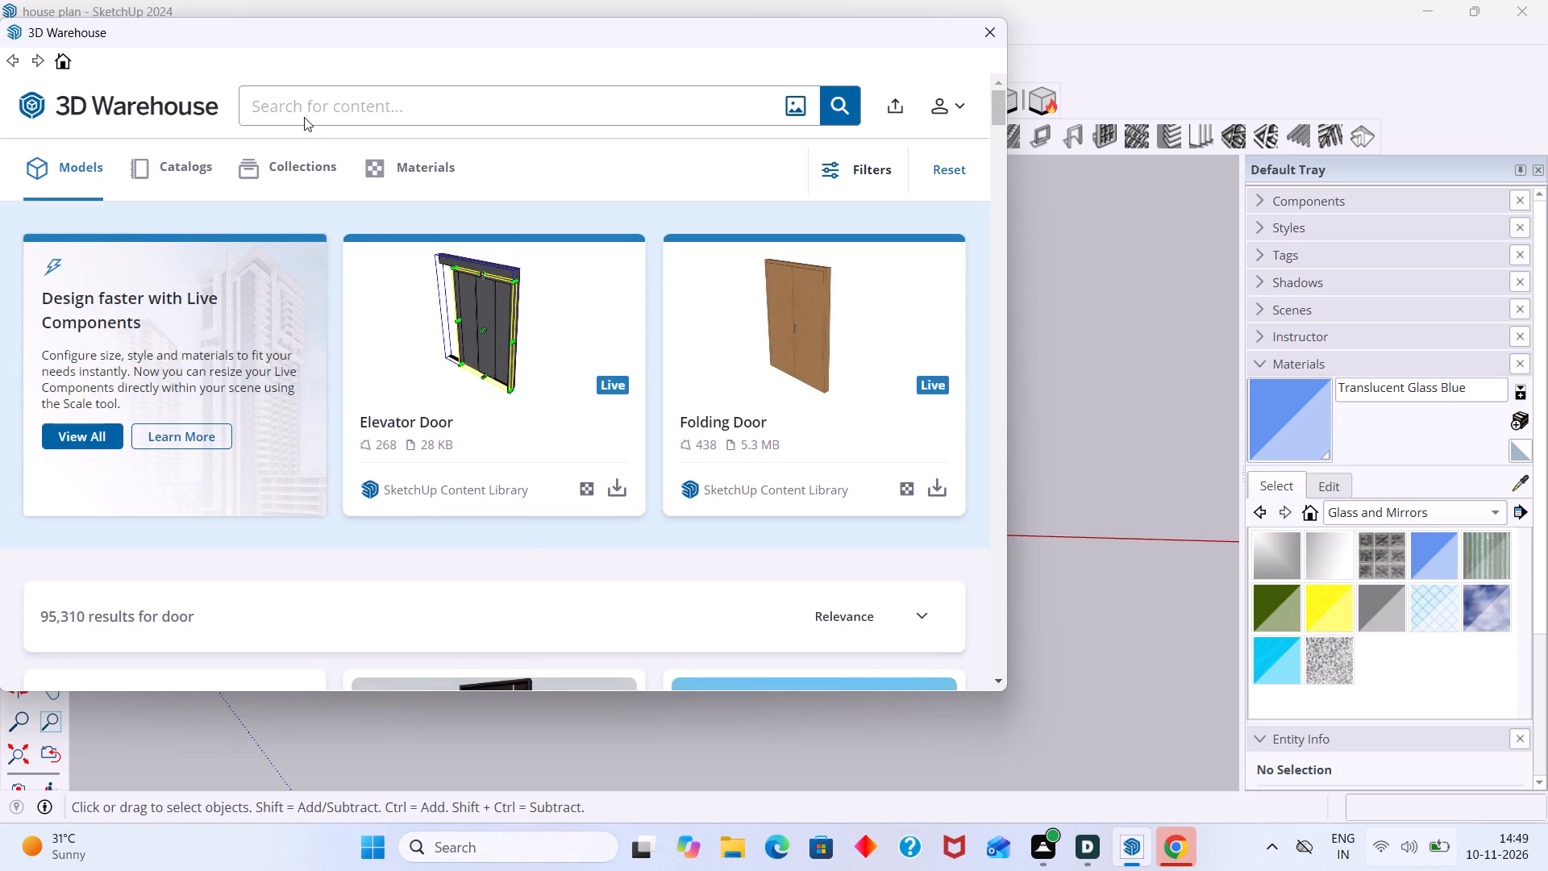
pyautogui.write('be')
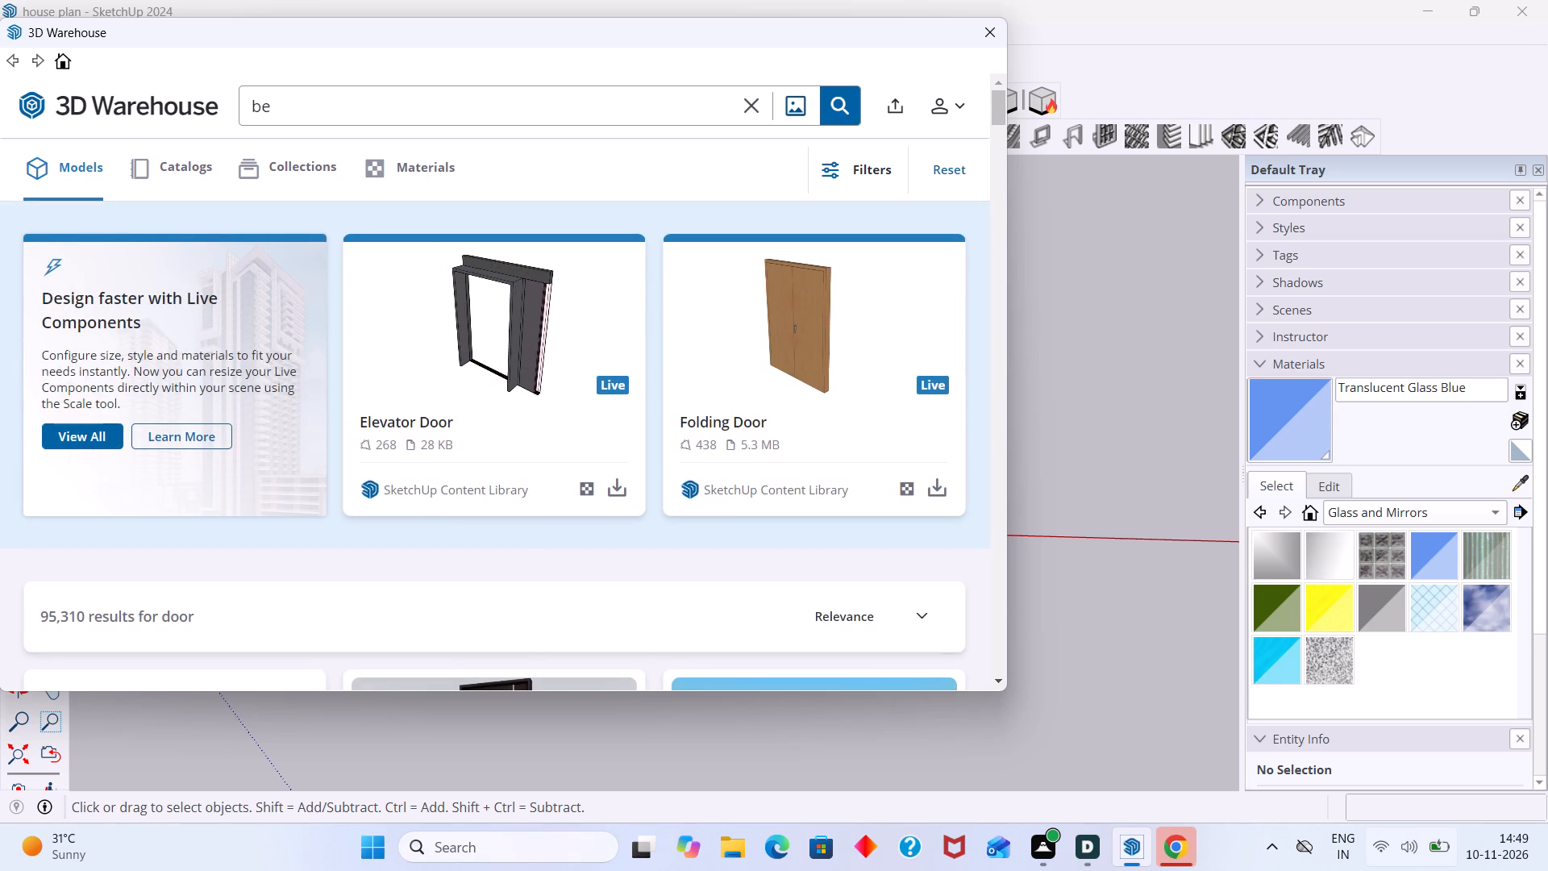
pyautogui.press('d')
pyautogui.click(843, 110)
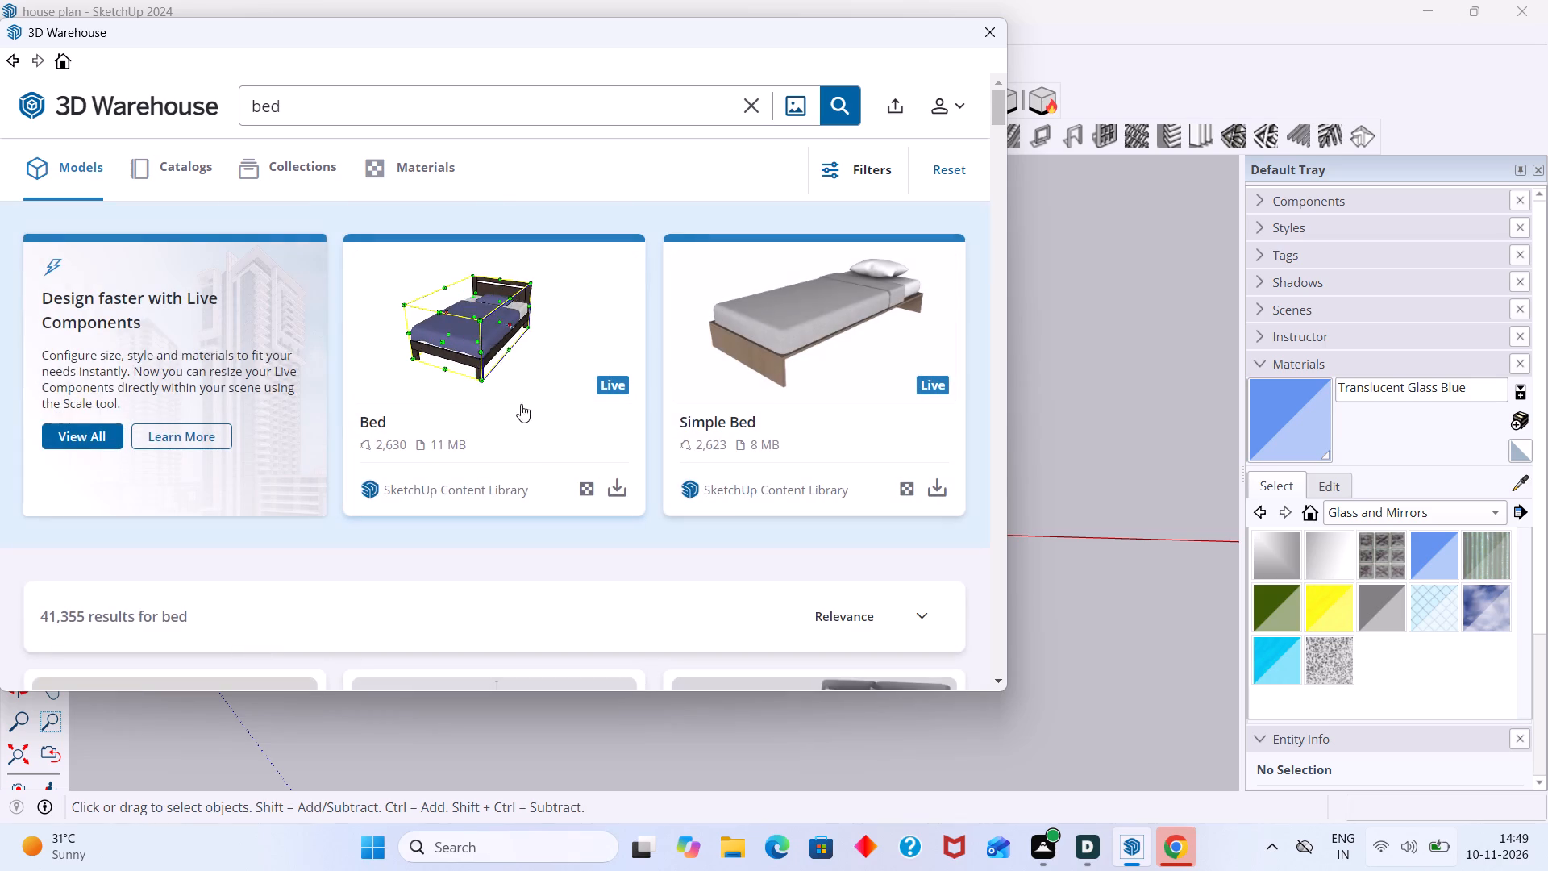
# Request the BED 3 model from the bed results and skip the video that unlocks 3 more downloads.
pyautogui.scroll(-3, 688, 450)
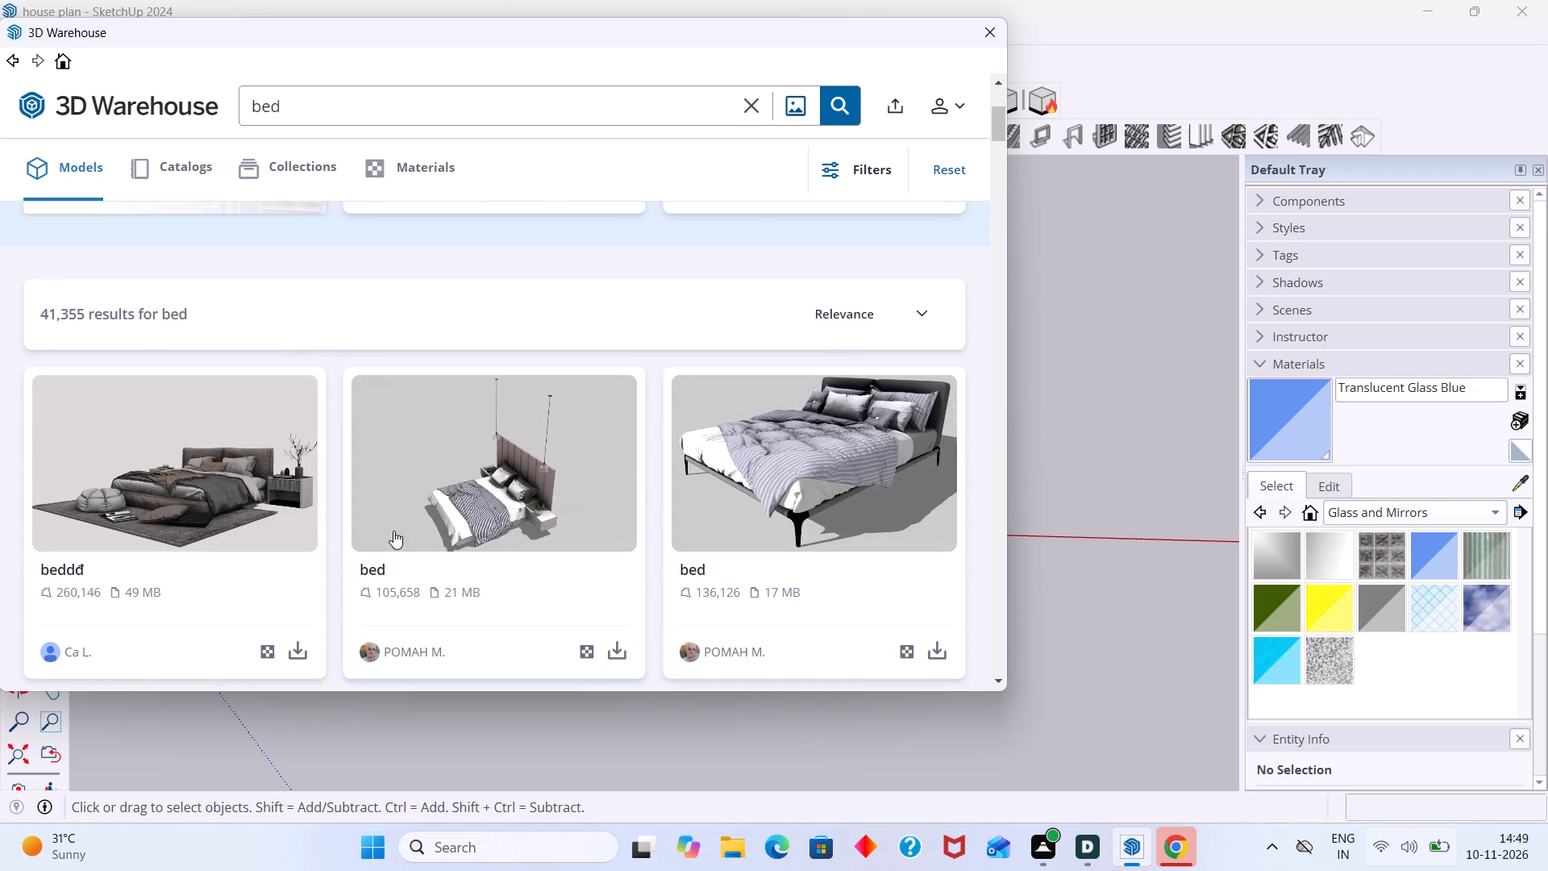
pyautogui.scroll(-4, 235, 515)
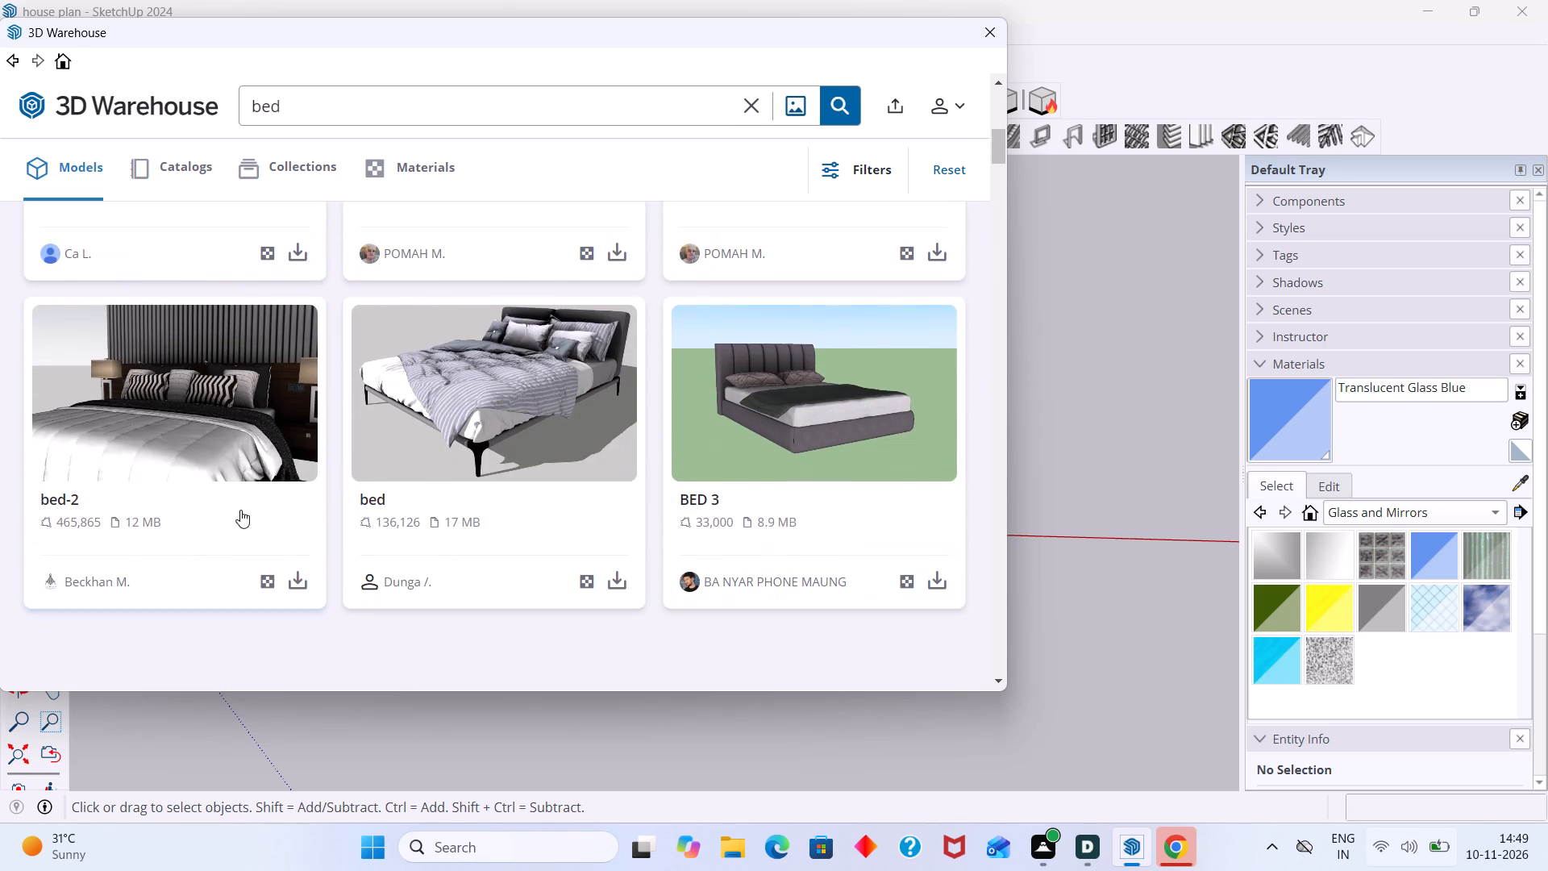
pyautogui.click(940, 574)
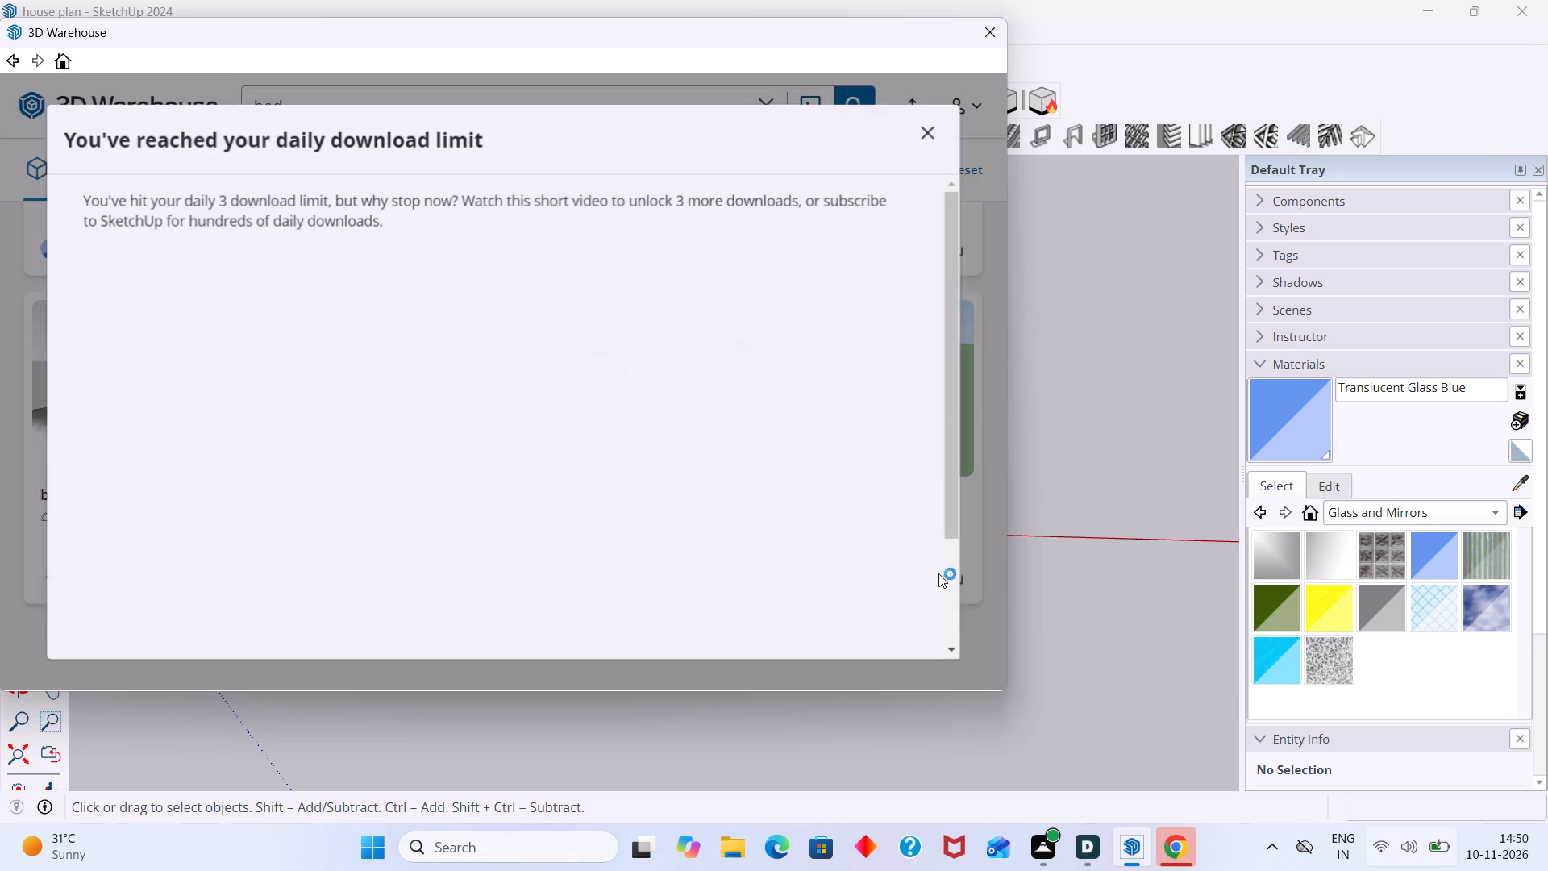
pyautogui.scroll(-3, 592, 468)
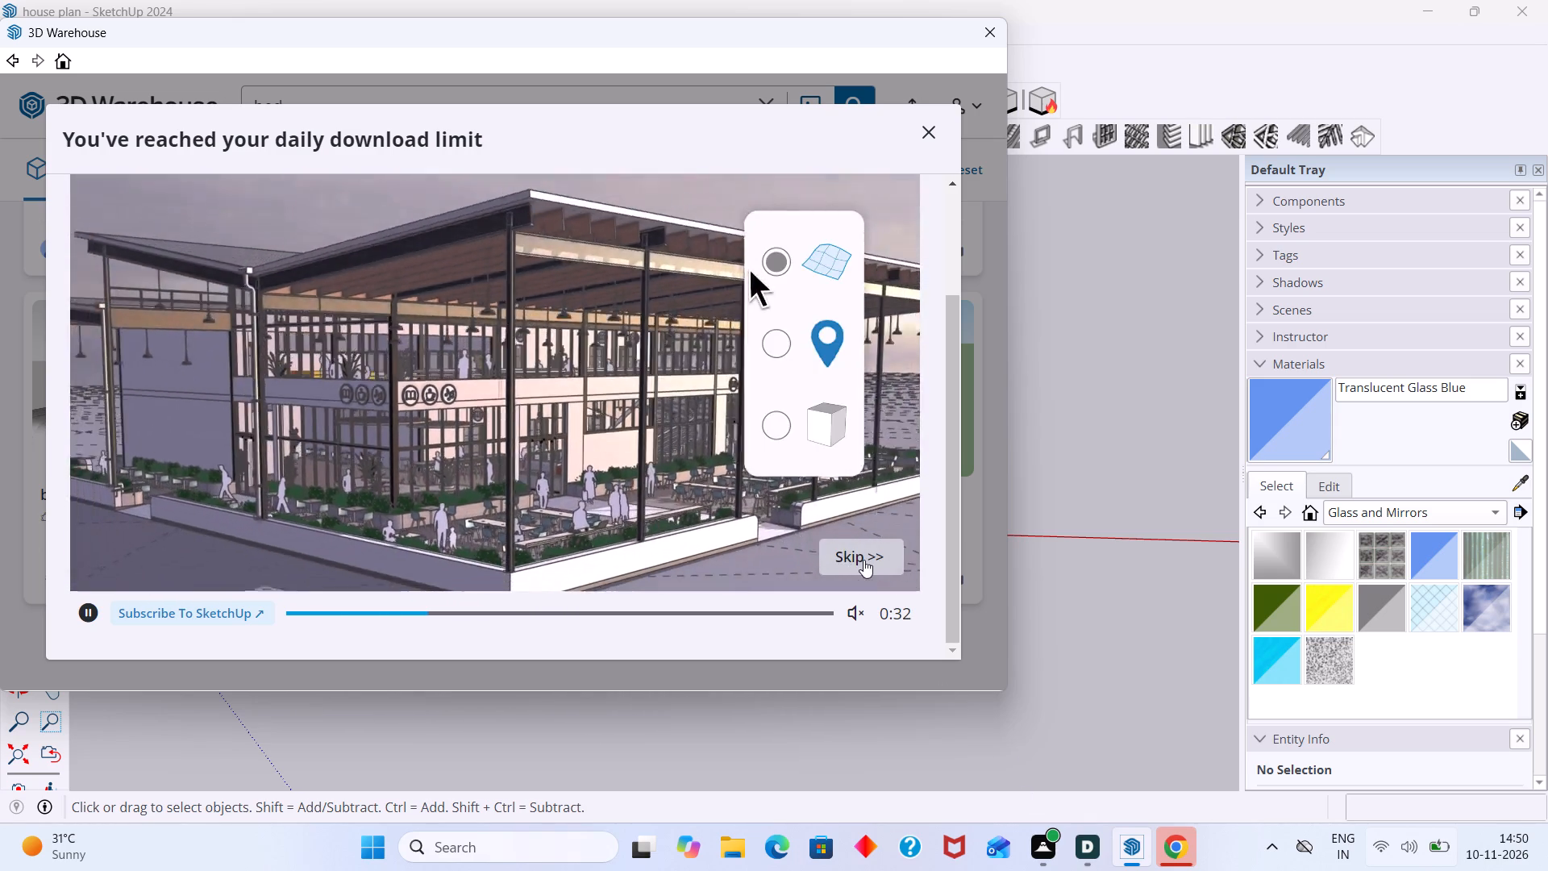
pyautogui.click(863, 560)
pyautogui.click(512, 469)
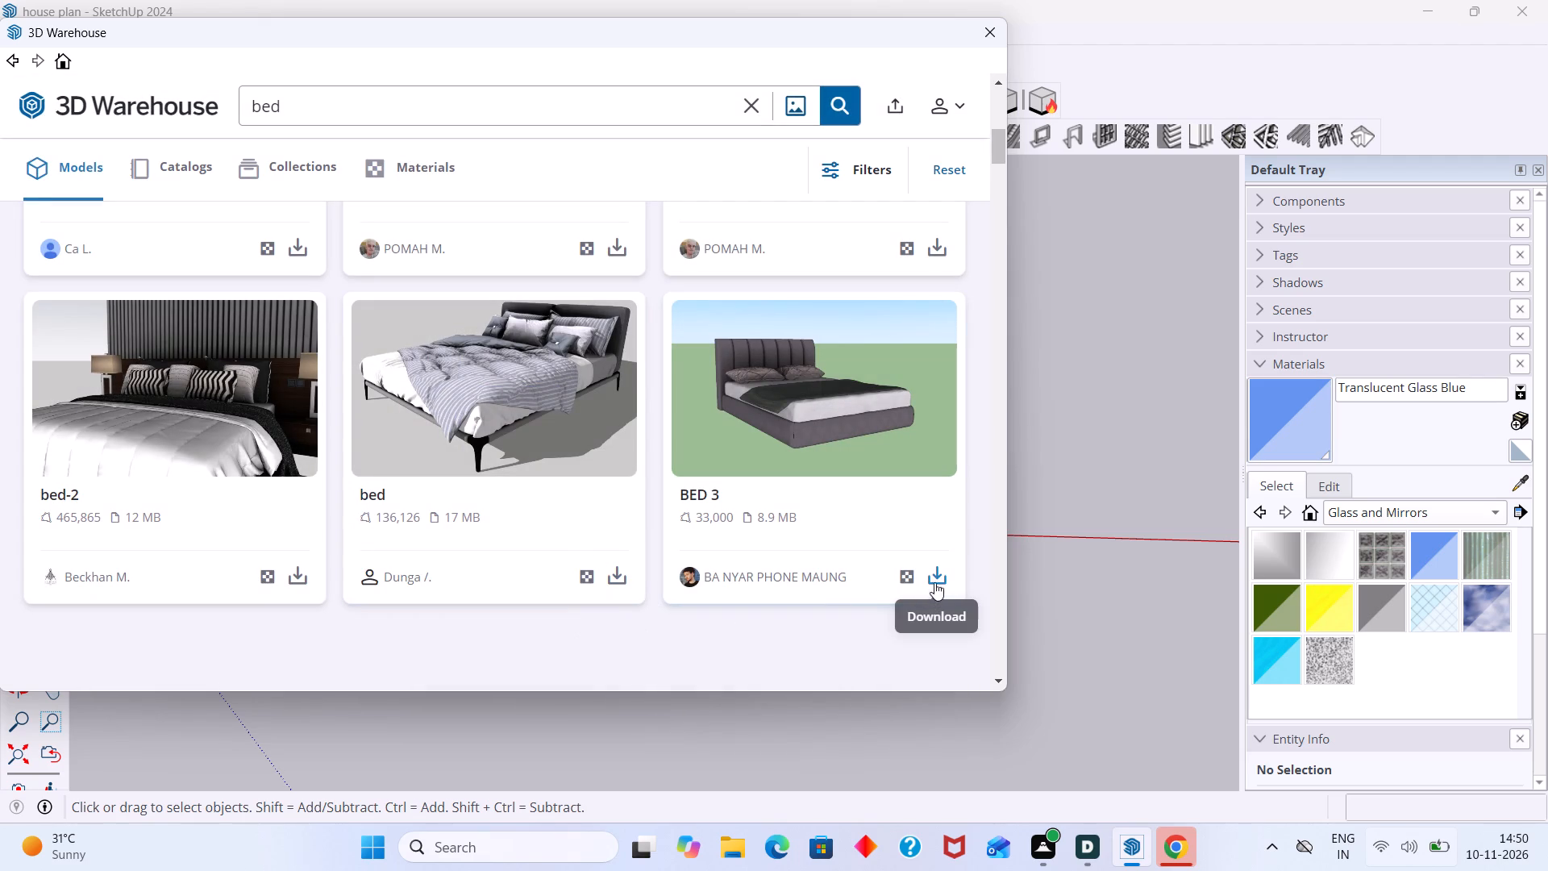
# Download BED 3 directly into the house model and place it on the open ground beside the house.
pyautogui.click(939, 574)
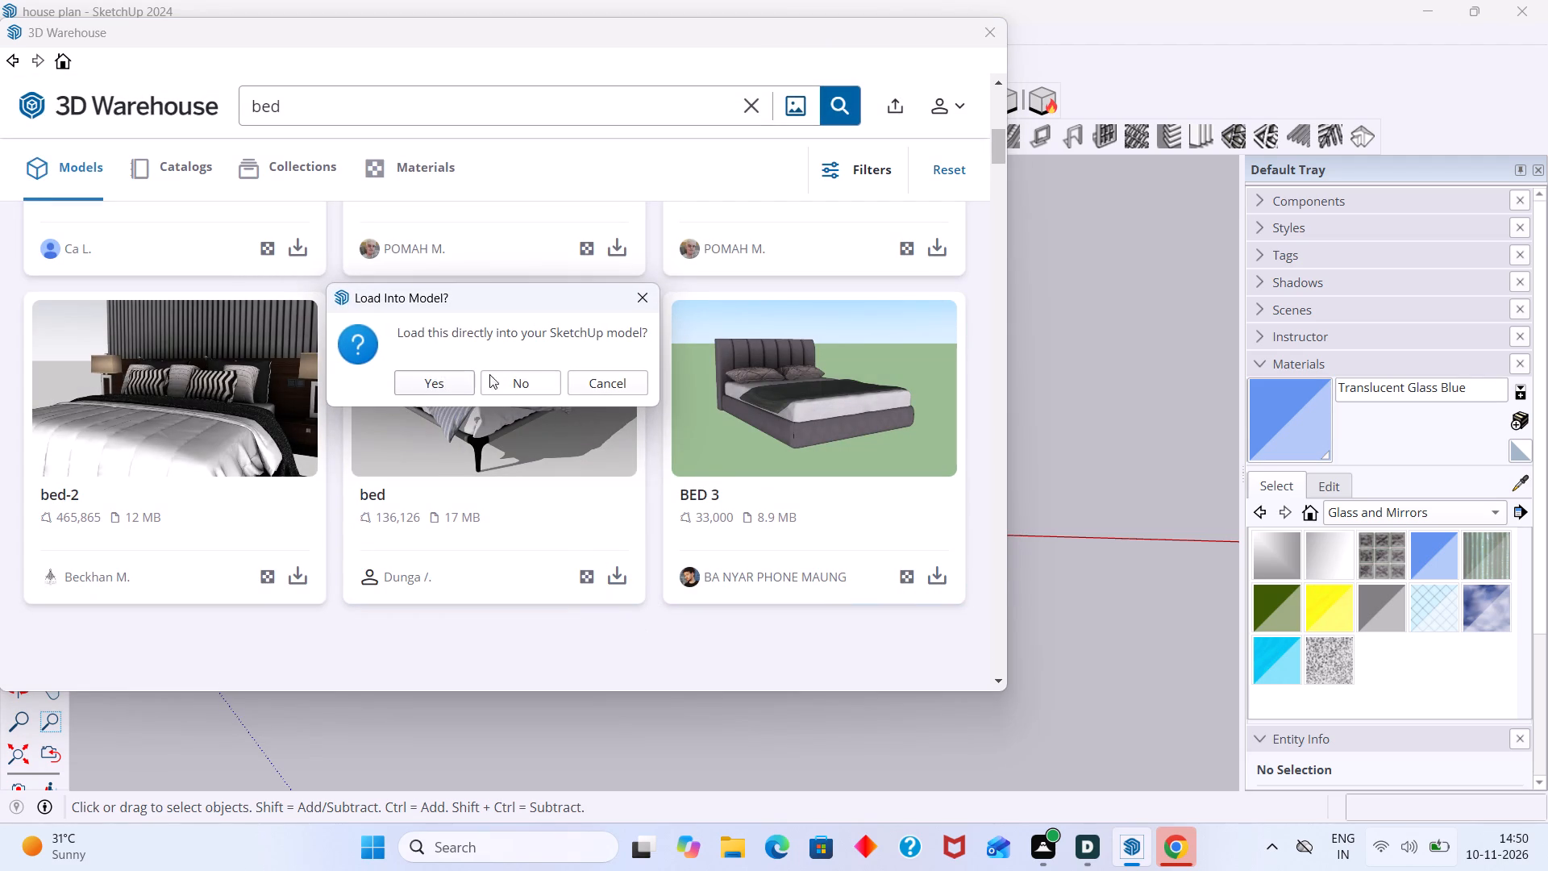
pyautogui.click(439, 377)
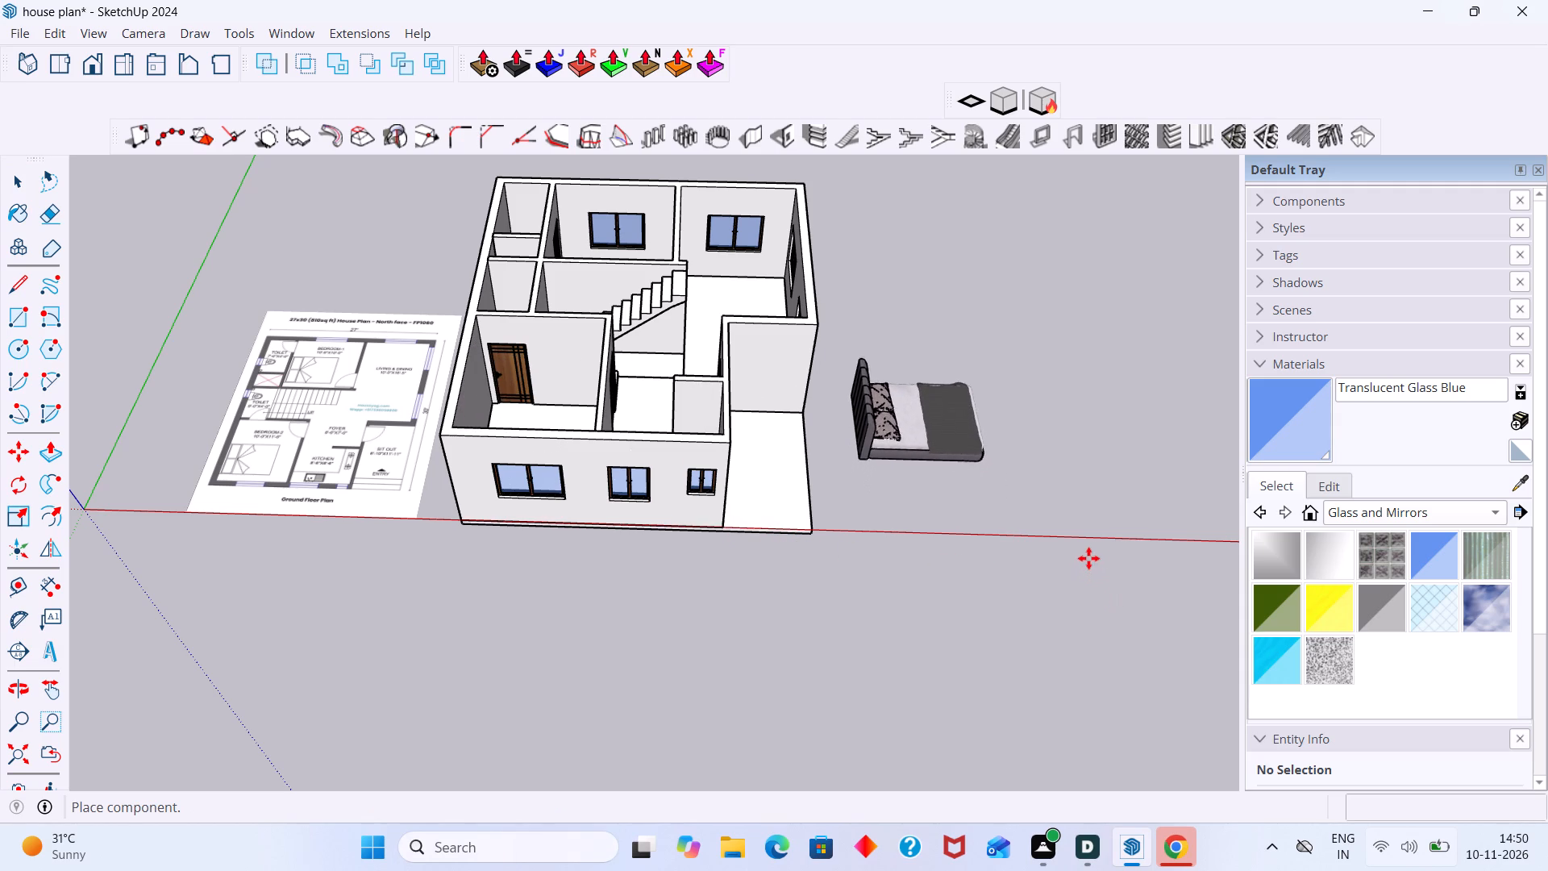
pyautogui.click(1148, 540)
pyautogui.press('space')
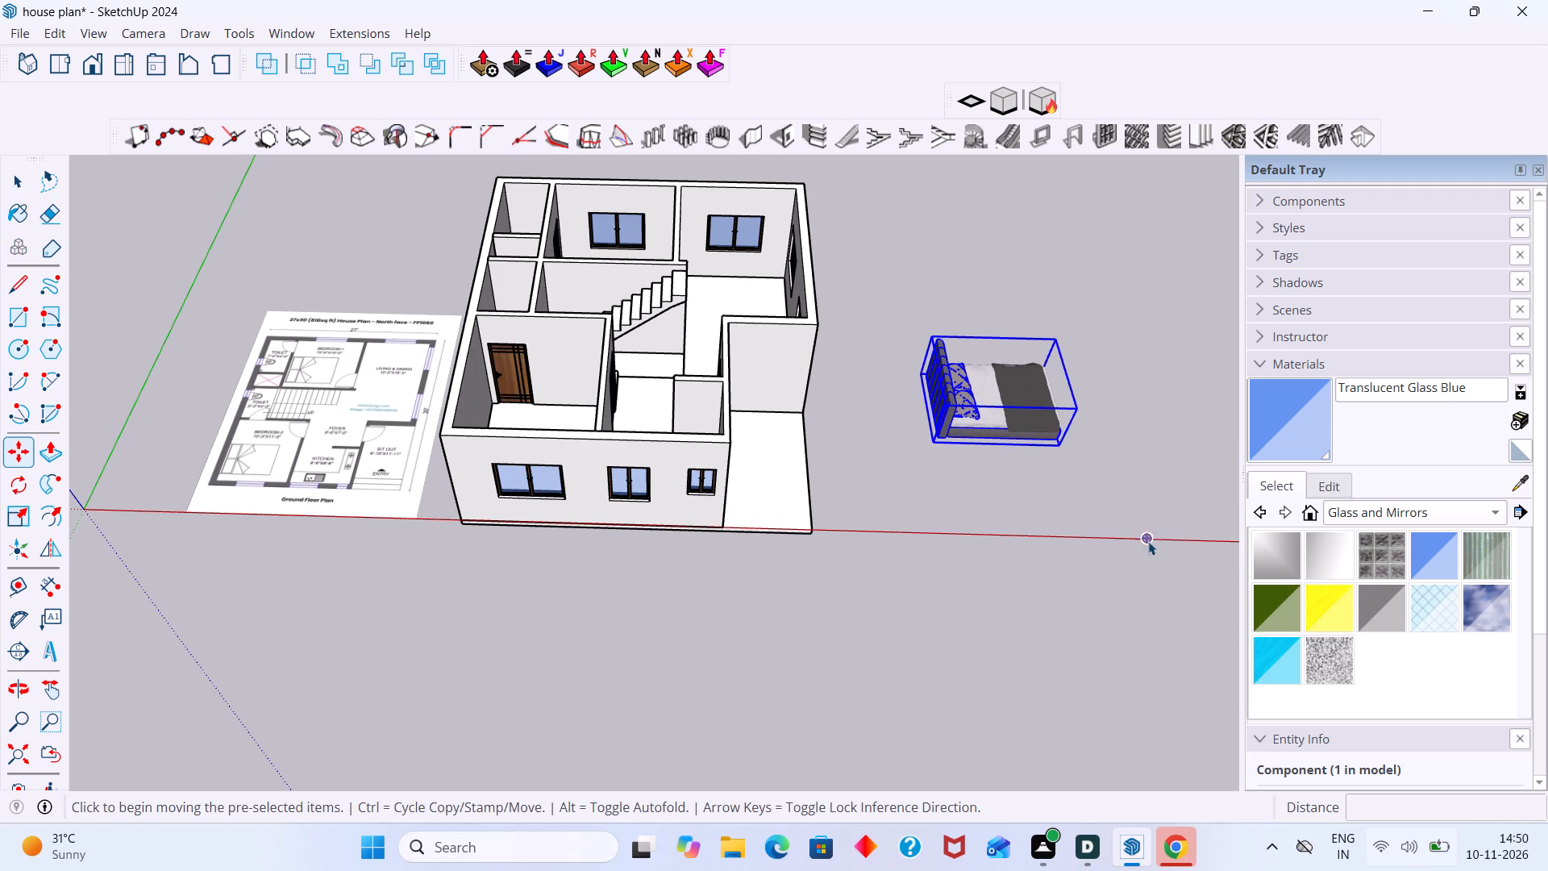
pyautogui.click(1175, 444)
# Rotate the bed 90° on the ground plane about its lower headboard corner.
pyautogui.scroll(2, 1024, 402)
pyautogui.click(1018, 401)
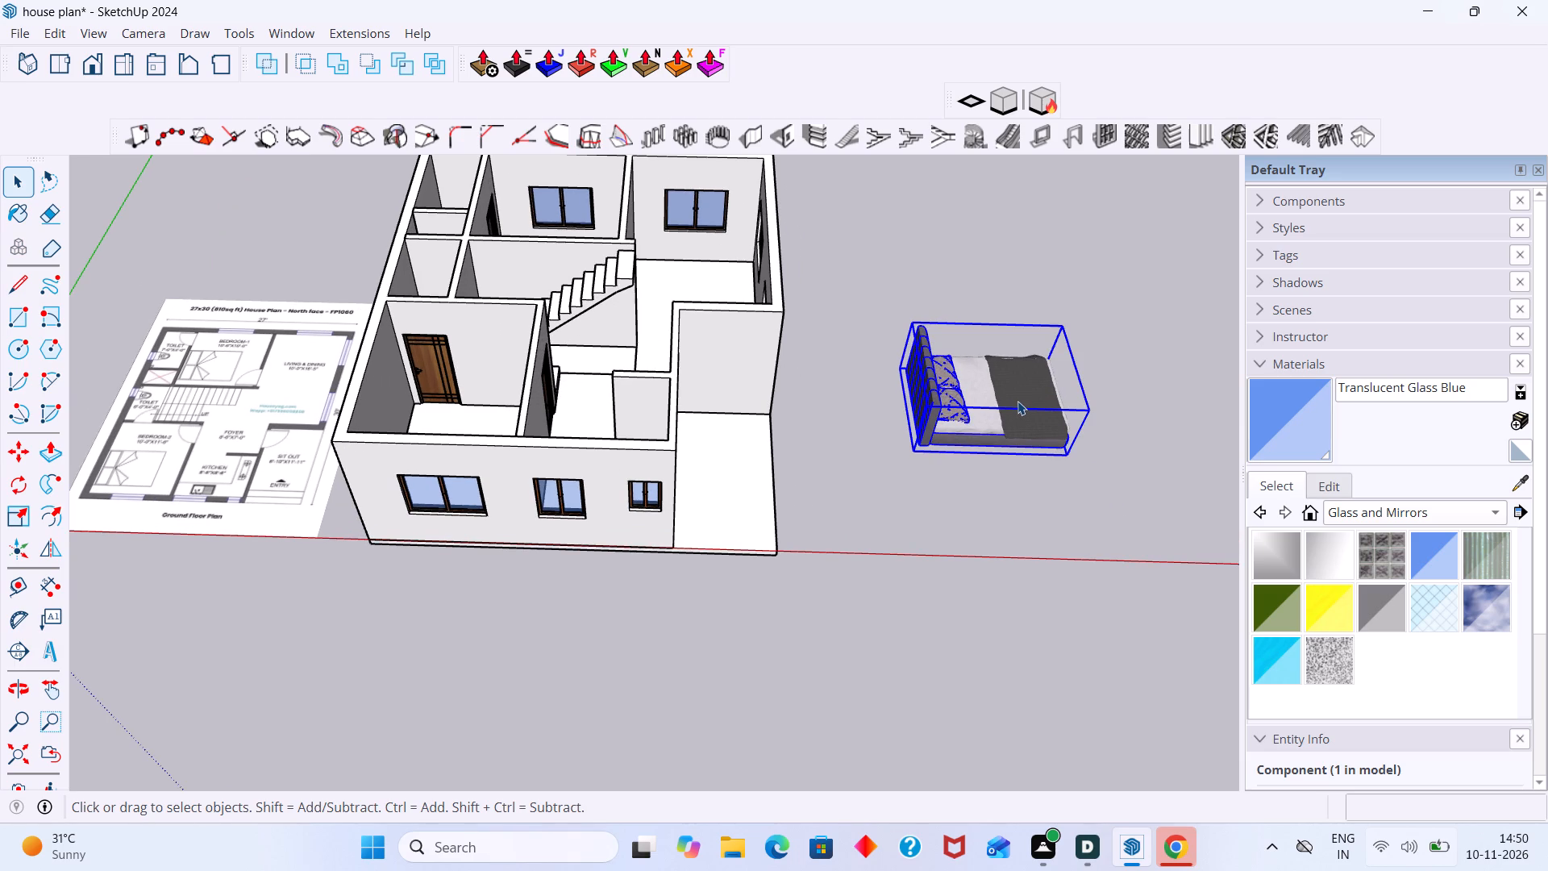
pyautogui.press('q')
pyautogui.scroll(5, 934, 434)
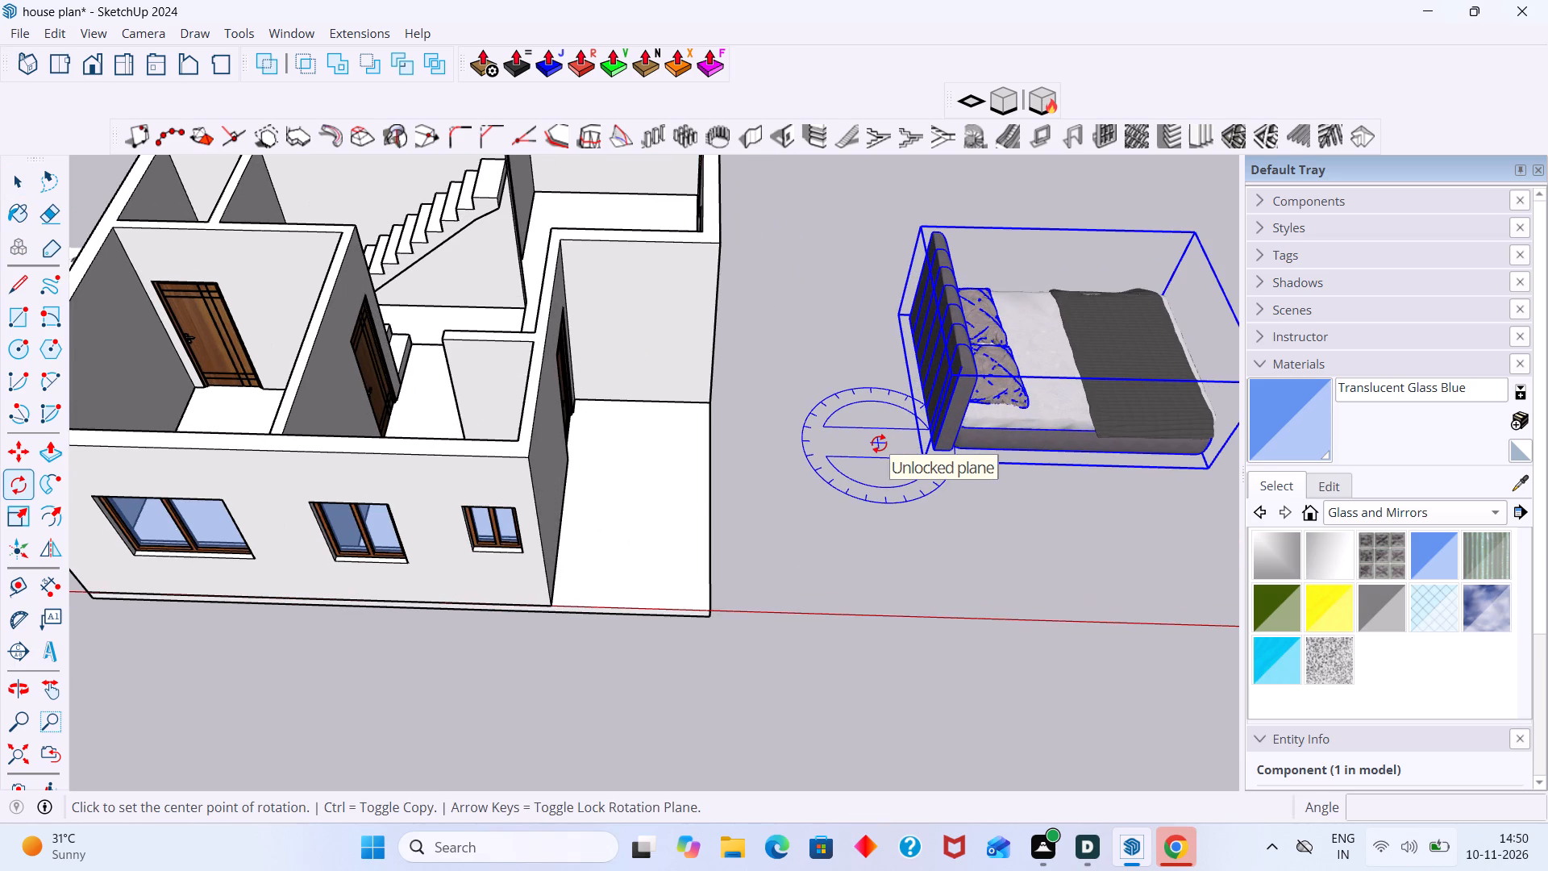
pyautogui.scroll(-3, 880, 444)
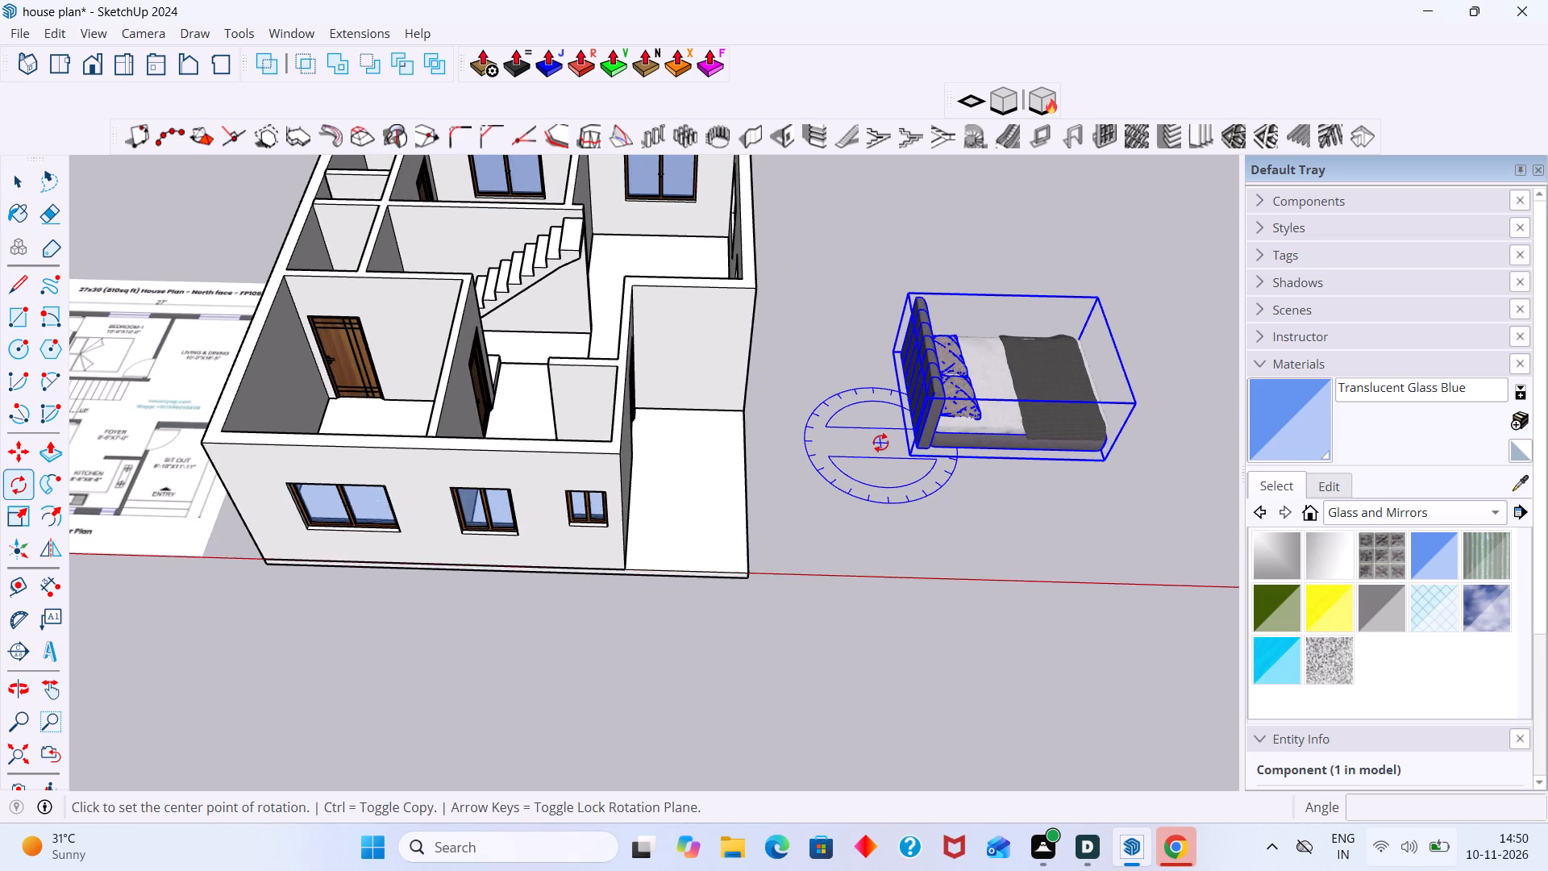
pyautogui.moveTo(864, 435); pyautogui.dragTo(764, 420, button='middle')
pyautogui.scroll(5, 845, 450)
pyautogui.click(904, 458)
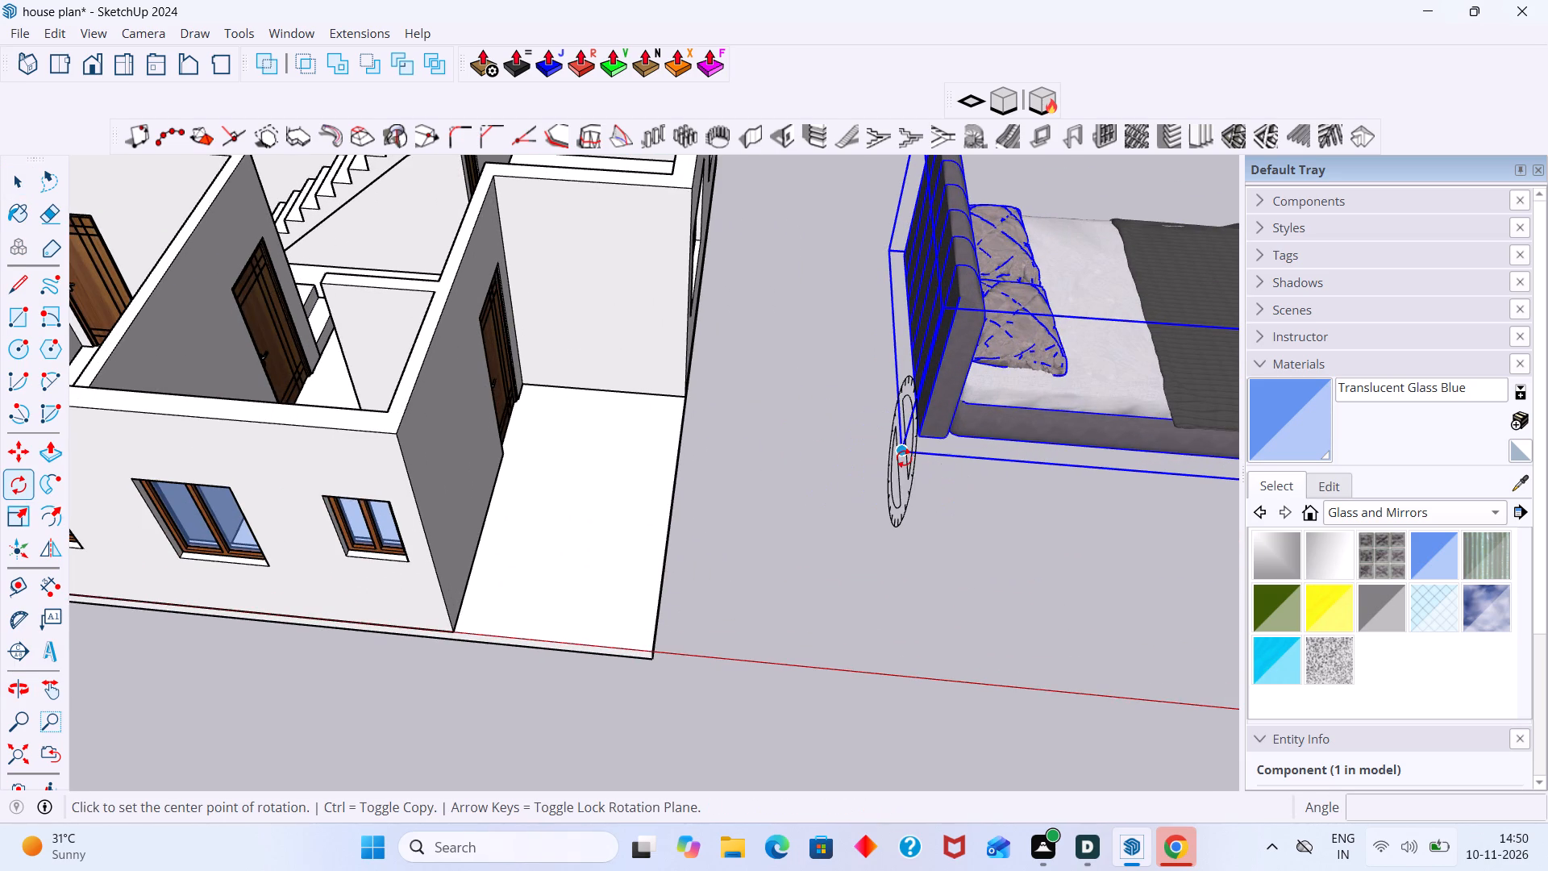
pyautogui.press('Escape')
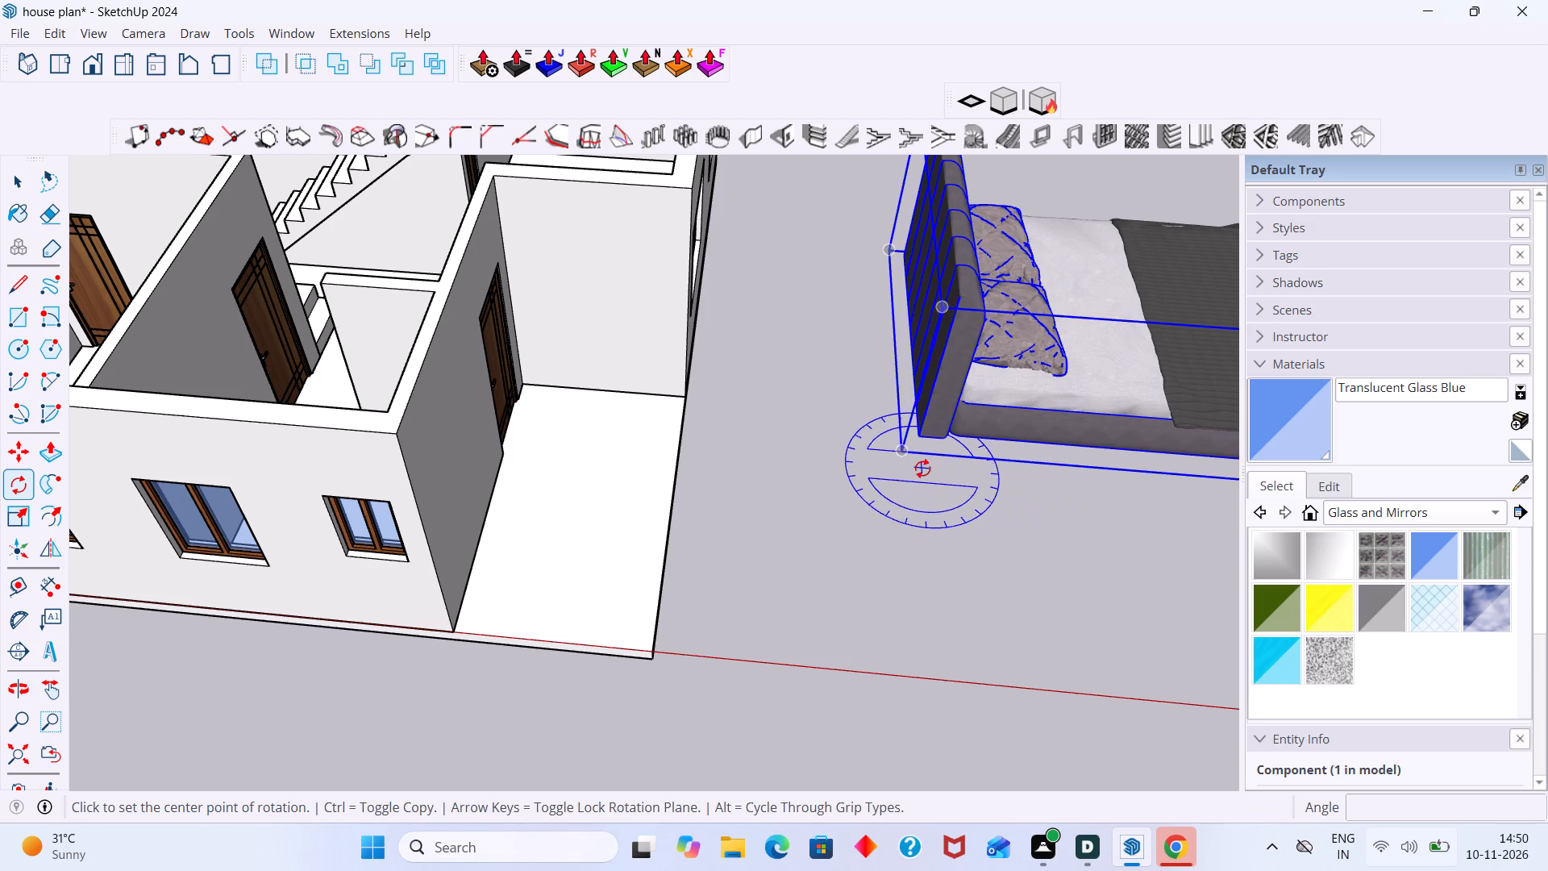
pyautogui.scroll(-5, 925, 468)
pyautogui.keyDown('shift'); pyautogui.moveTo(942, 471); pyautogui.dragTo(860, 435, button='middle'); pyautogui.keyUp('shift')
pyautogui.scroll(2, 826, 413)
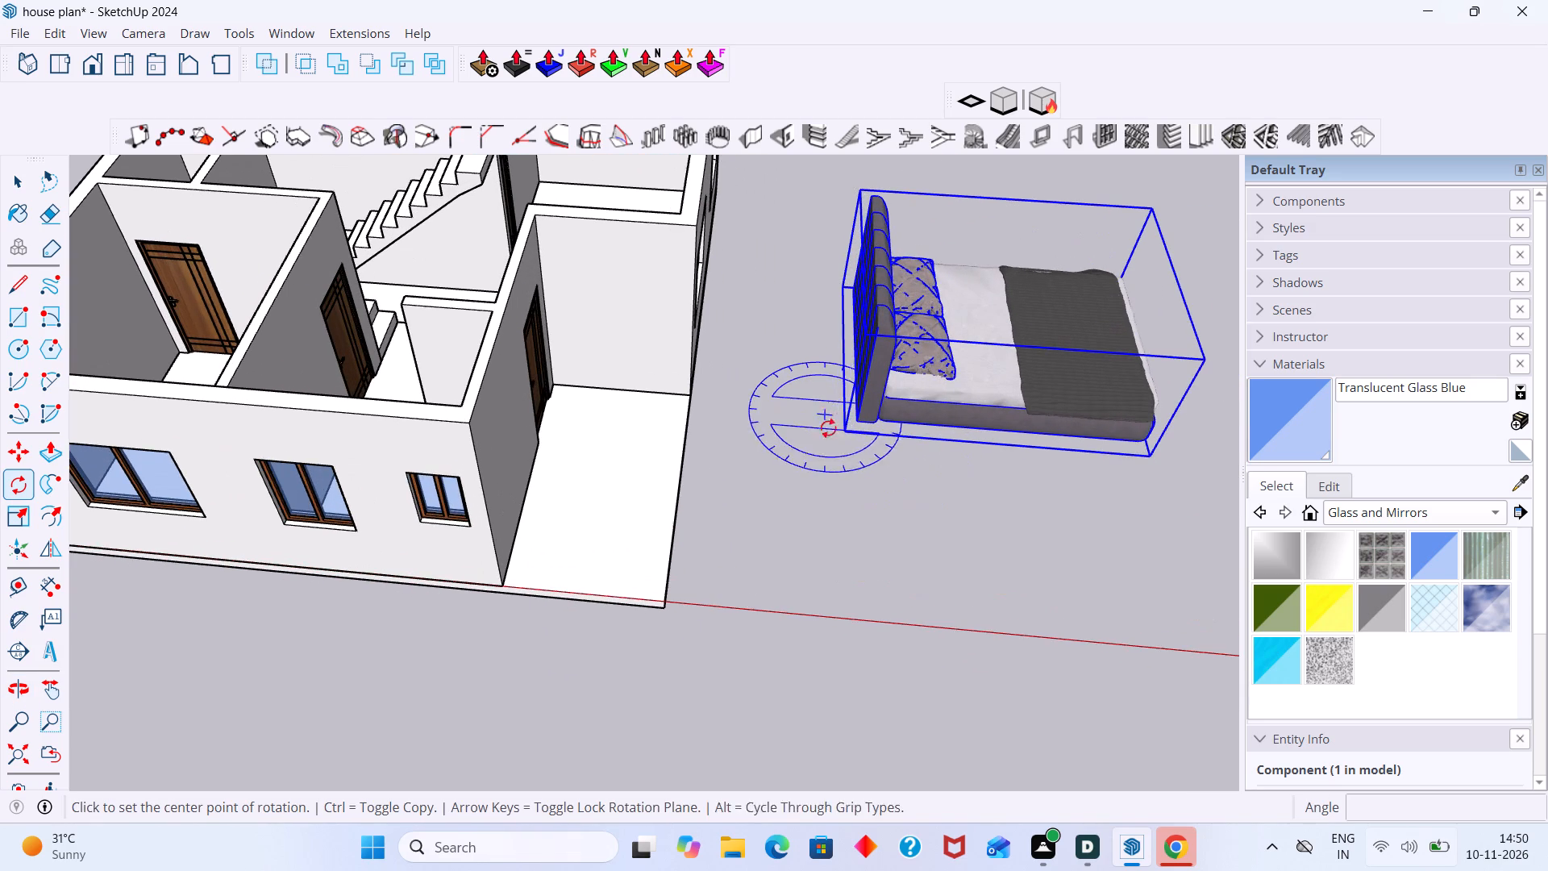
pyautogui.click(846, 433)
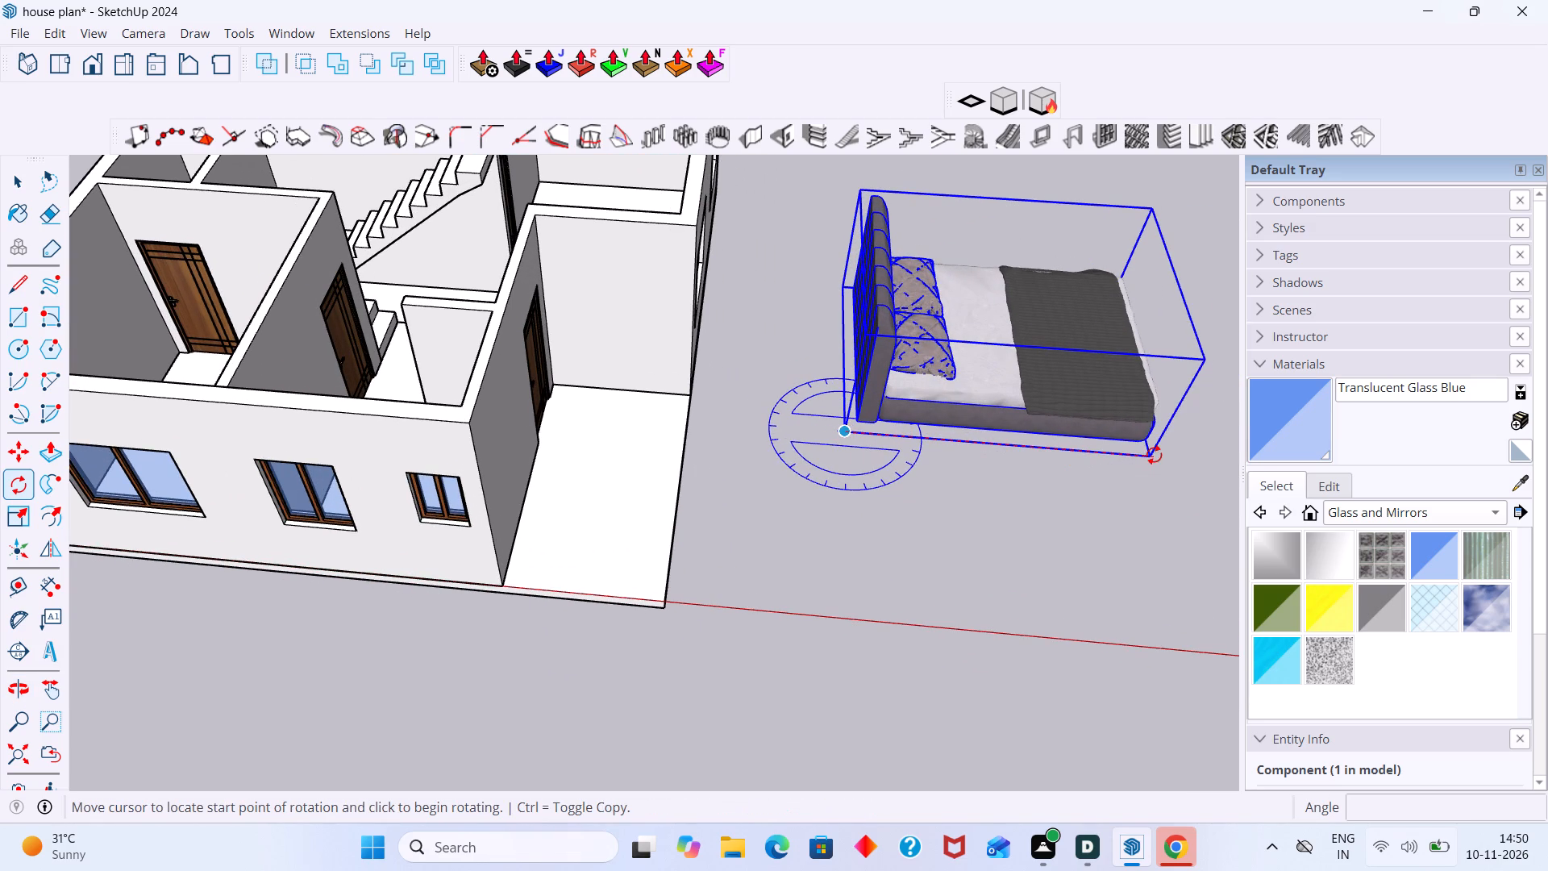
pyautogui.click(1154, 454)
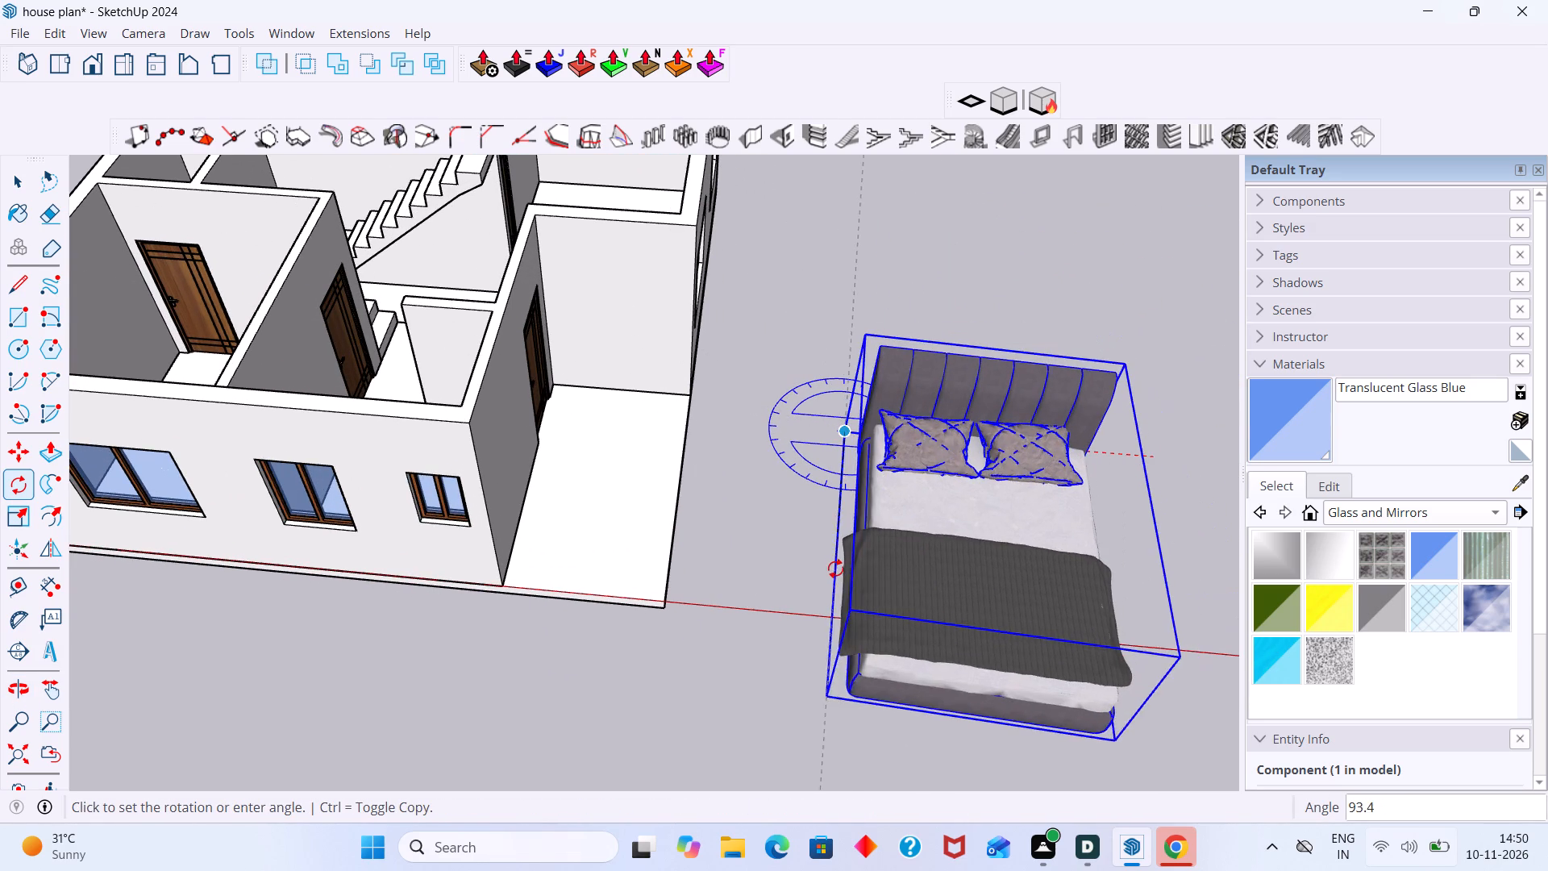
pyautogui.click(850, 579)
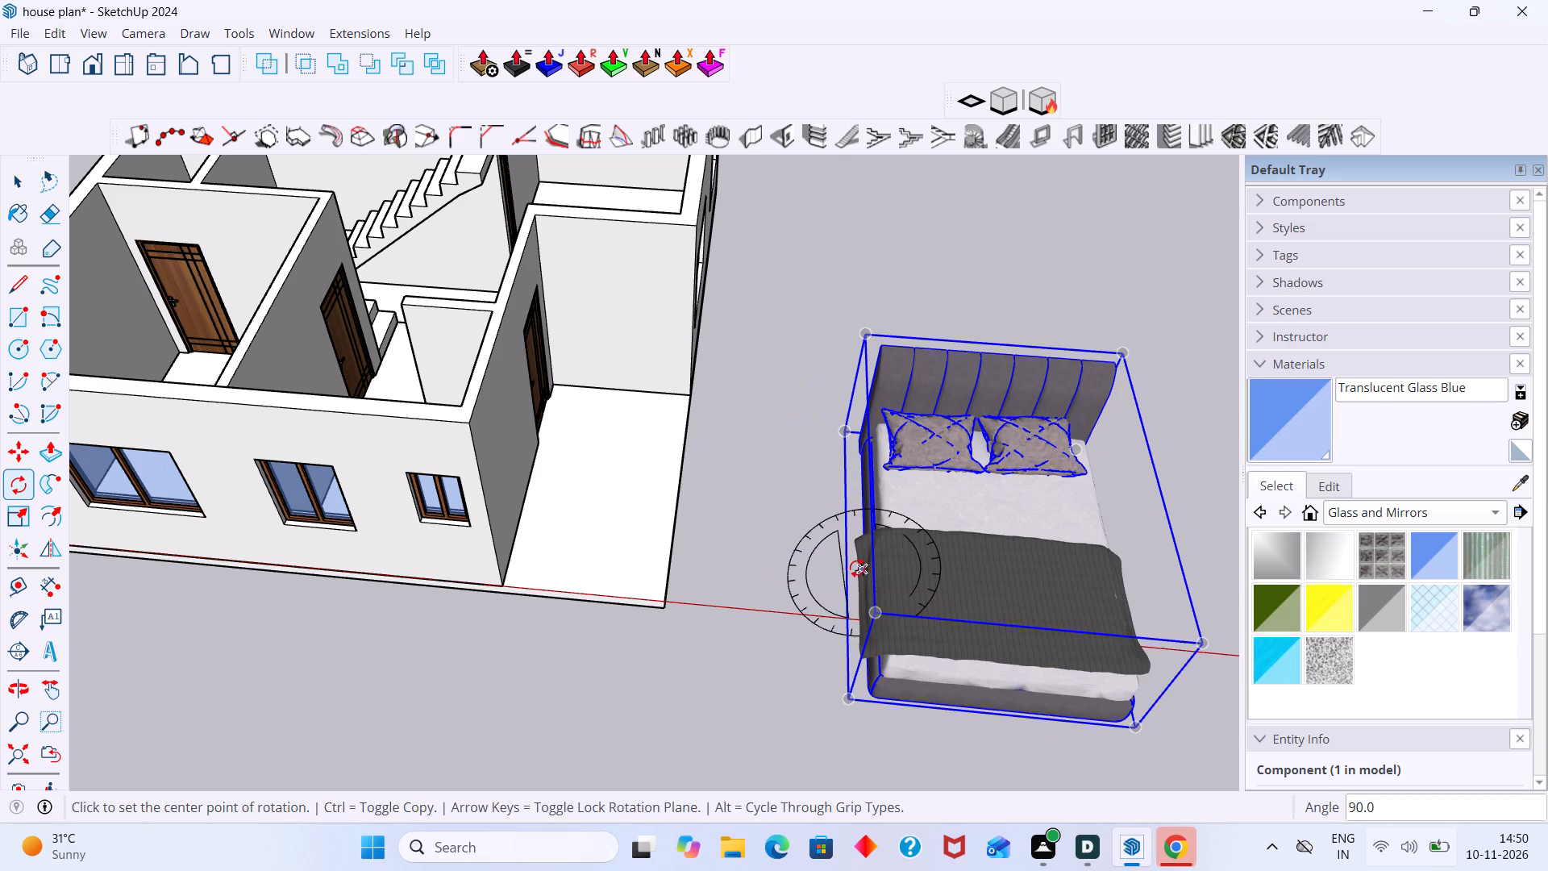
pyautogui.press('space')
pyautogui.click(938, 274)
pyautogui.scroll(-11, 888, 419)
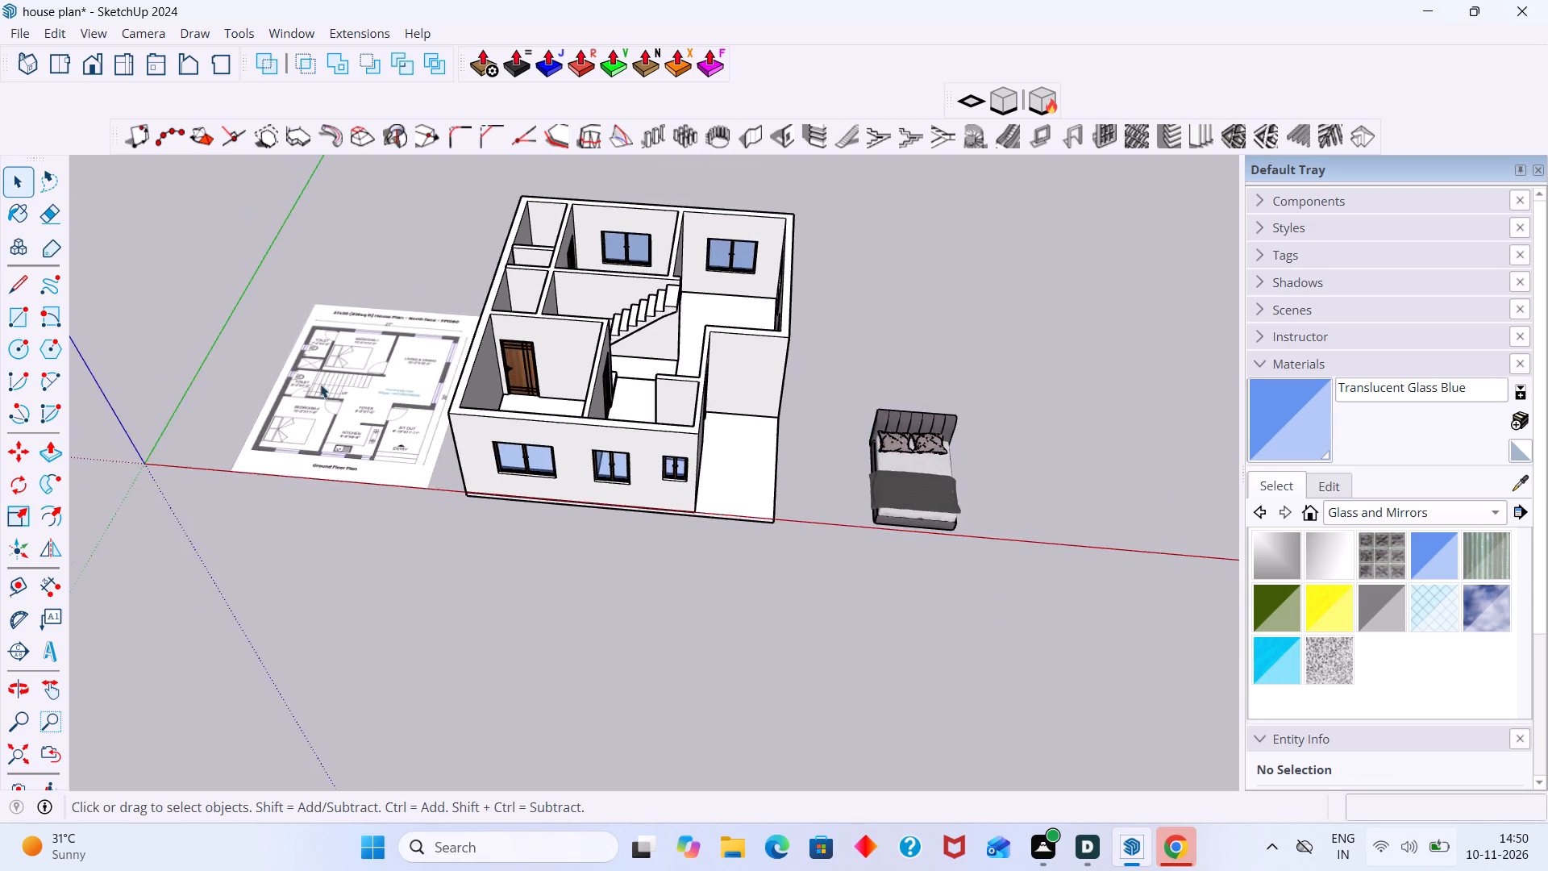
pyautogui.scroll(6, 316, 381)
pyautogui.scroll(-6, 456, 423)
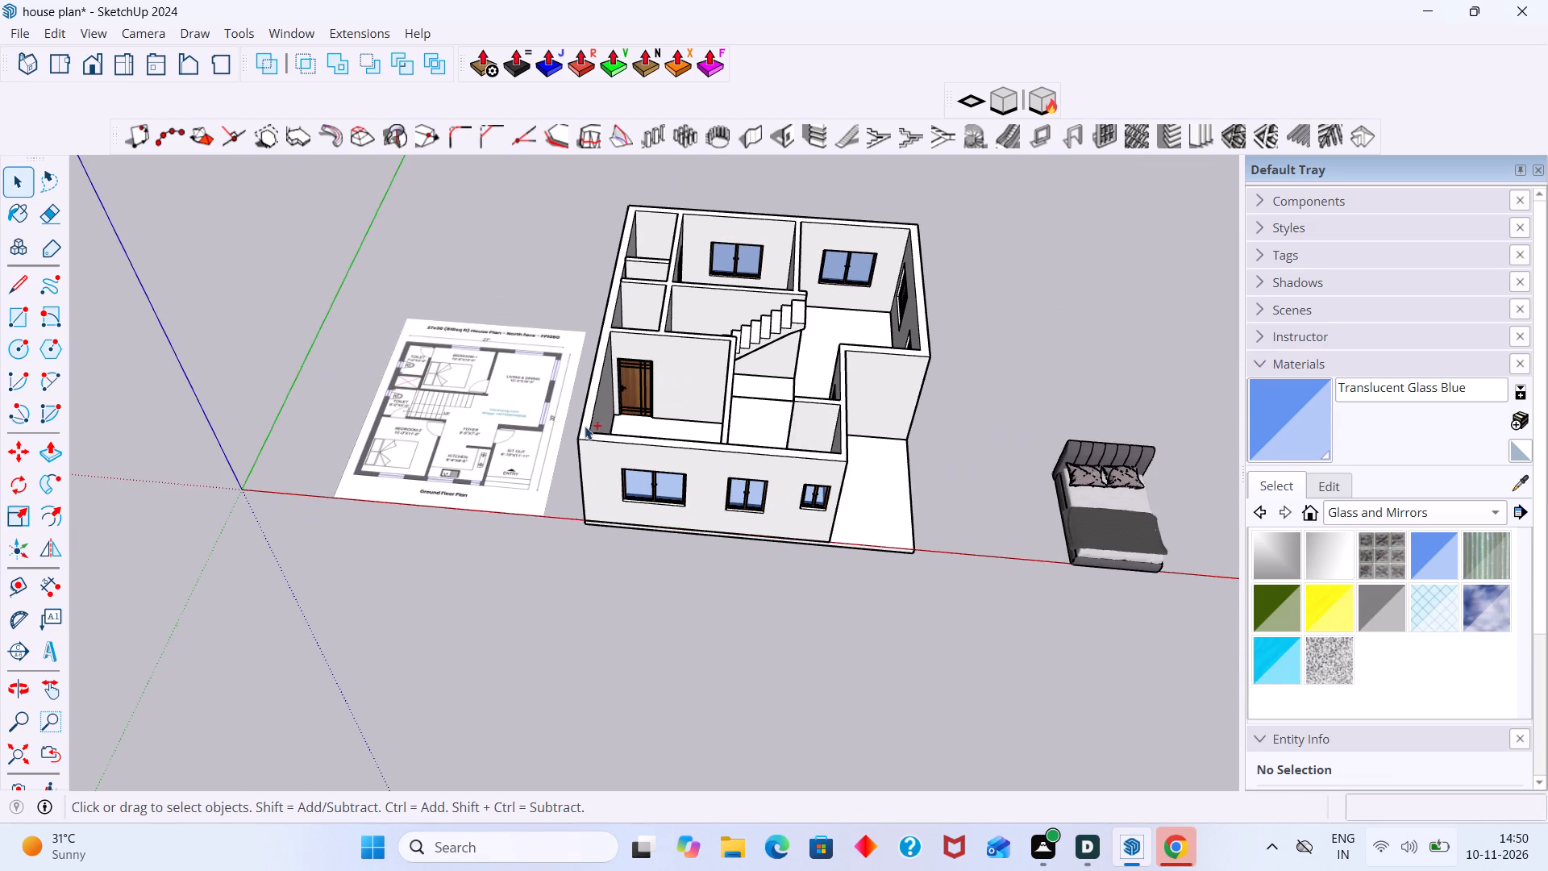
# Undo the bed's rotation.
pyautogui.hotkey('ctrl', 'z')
# Scale the bed down to about 0.75 along the green axis and about 0.62 along the red axis.
pyautogui.scroll(5, 984, 392)
pyautogui.click(1084, 463)
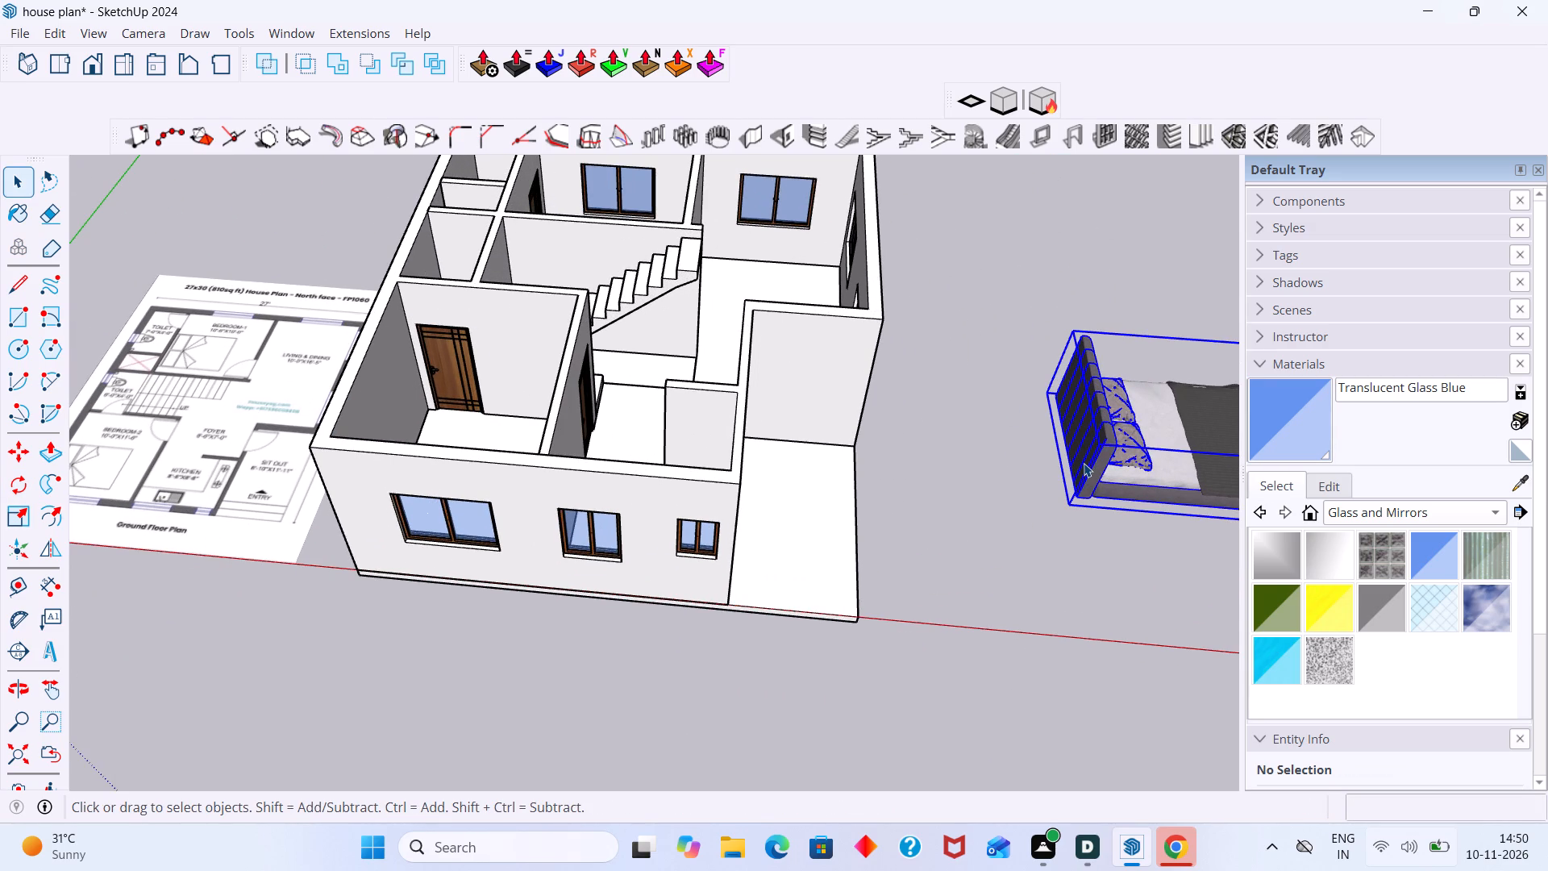
pyautogui.press('s')
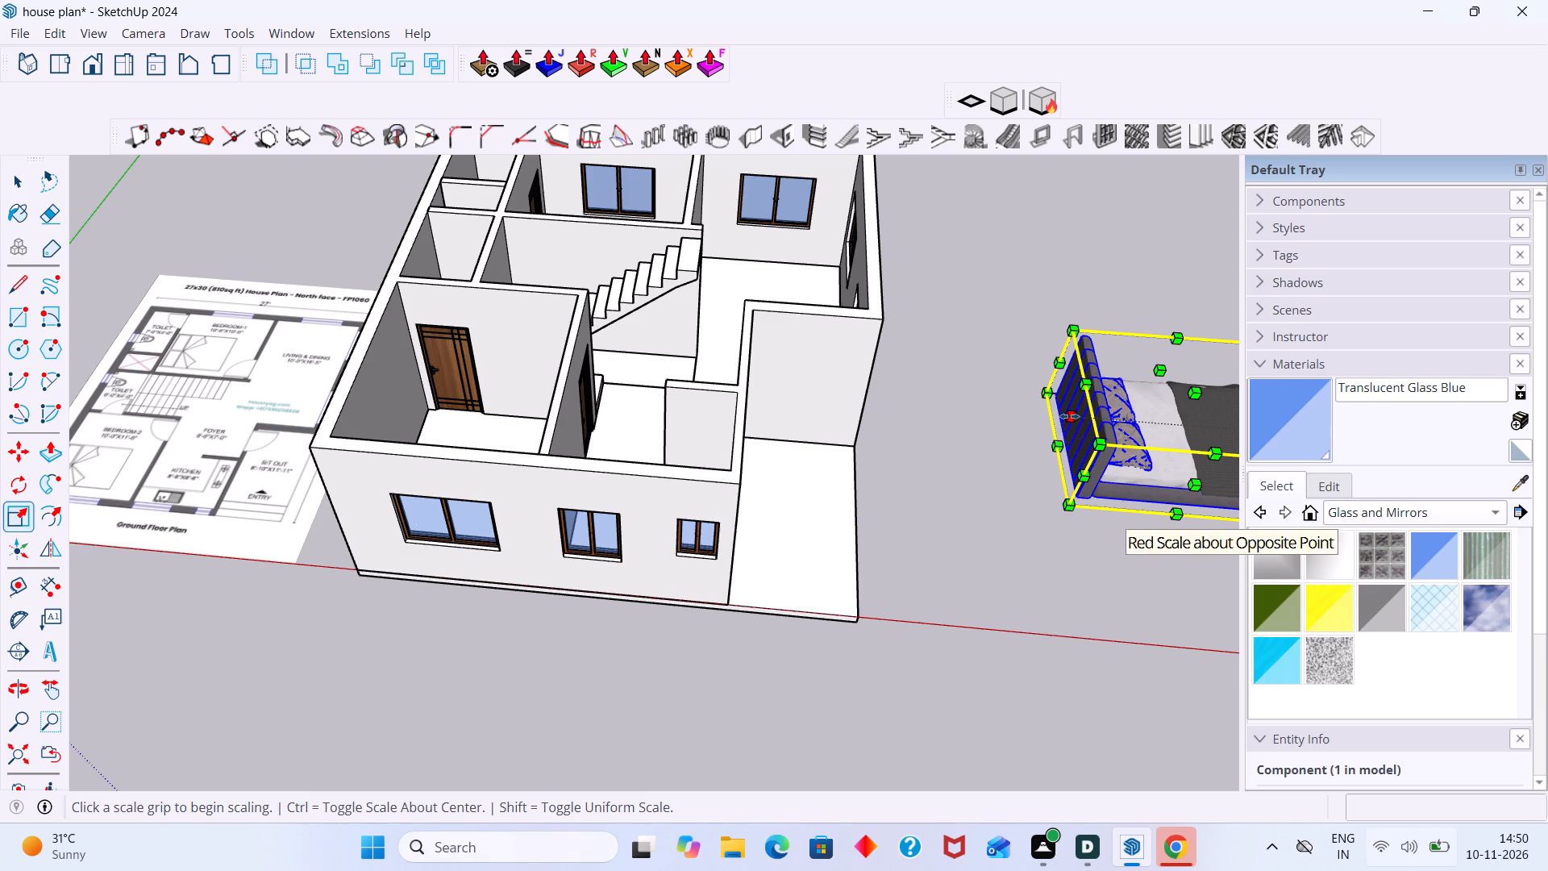
pyautogui.click(1069, 416)
pyautogui.scroll(-2, 1096, 422)
pyautogui.keyDown('shift'); pyautogui.moveTo(1058, 416); pyautogui.dragTo(805, 408, button='middle'); pyautogui.keyUp('shift')
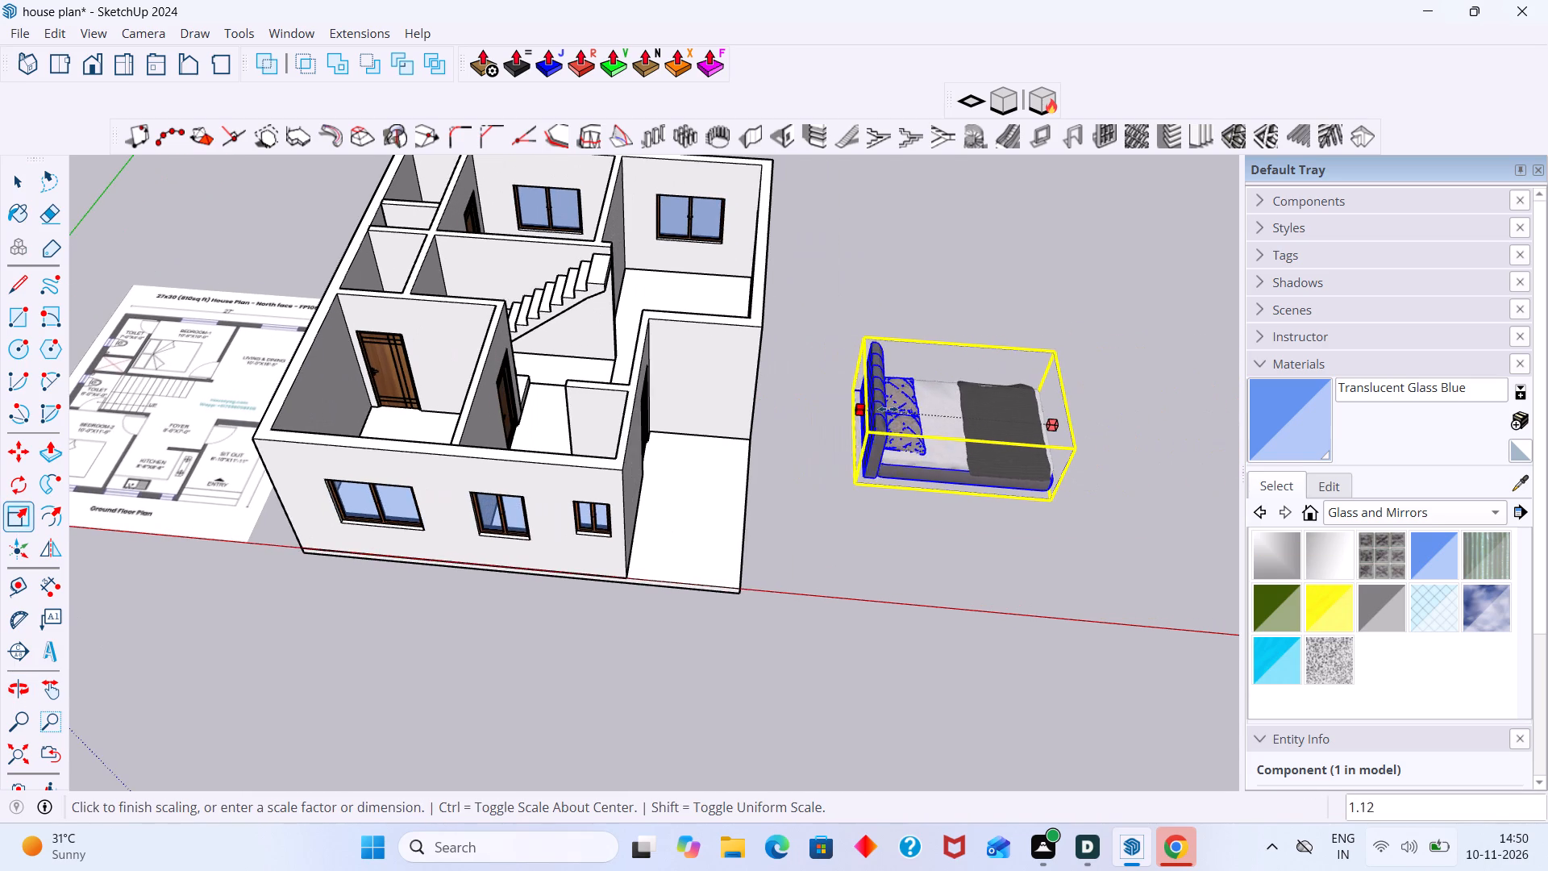
pyautogui.click(880, 413)
pyautogui.moveTo(1049, 426); pyautogui.dragTo(962, 440, button='middle')
pyautogui.scroll(2, 936, 440)
pyautogui.click(900, 427)
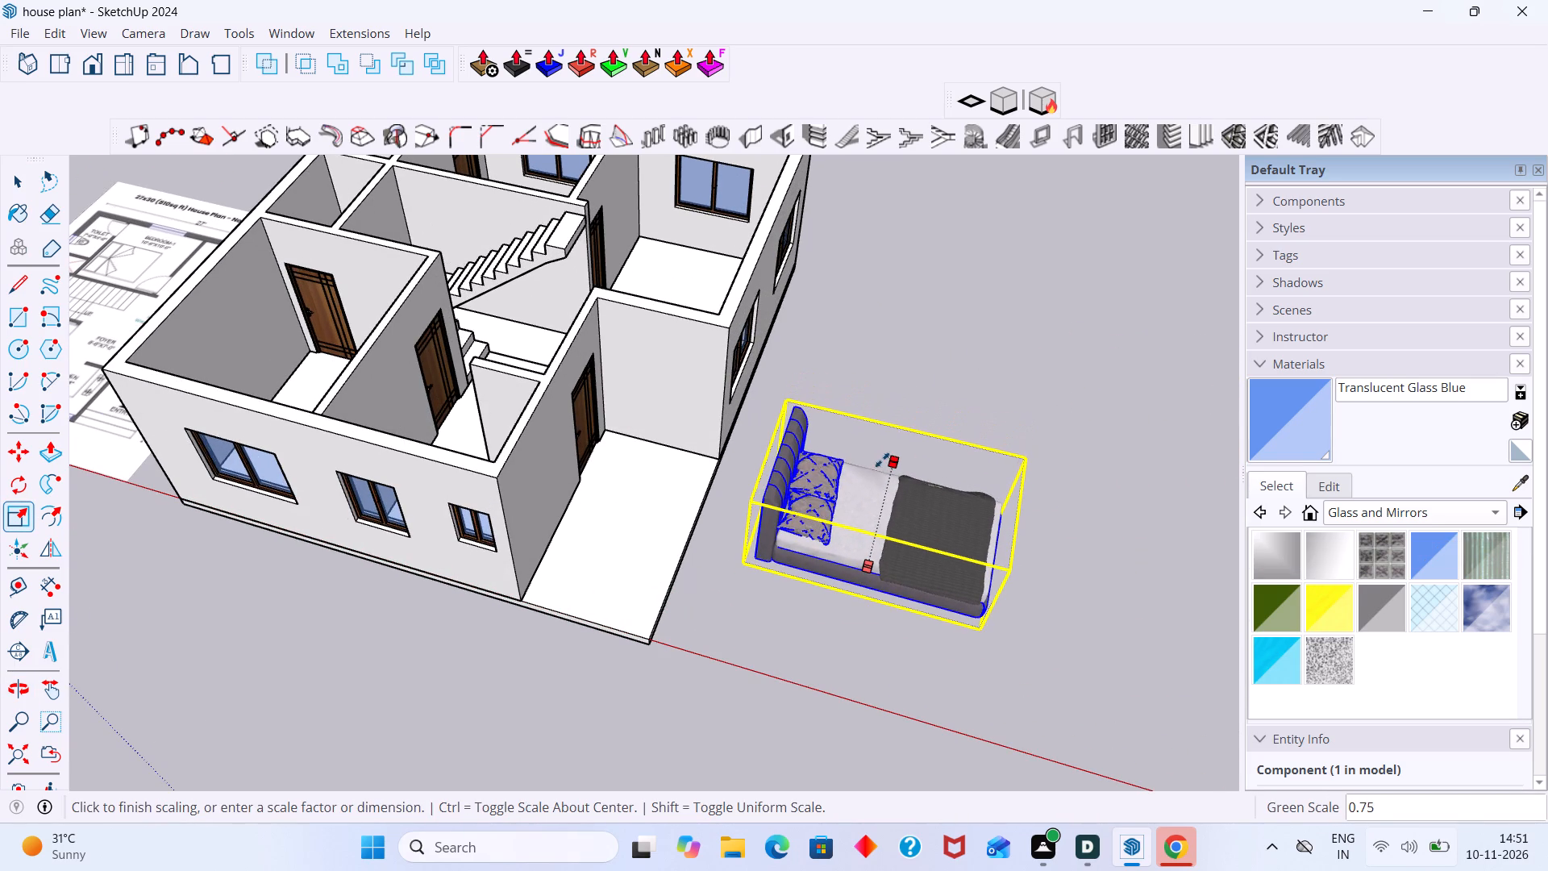
pyautogui.click(883, 455)
pyautogui.click(1002, 540)
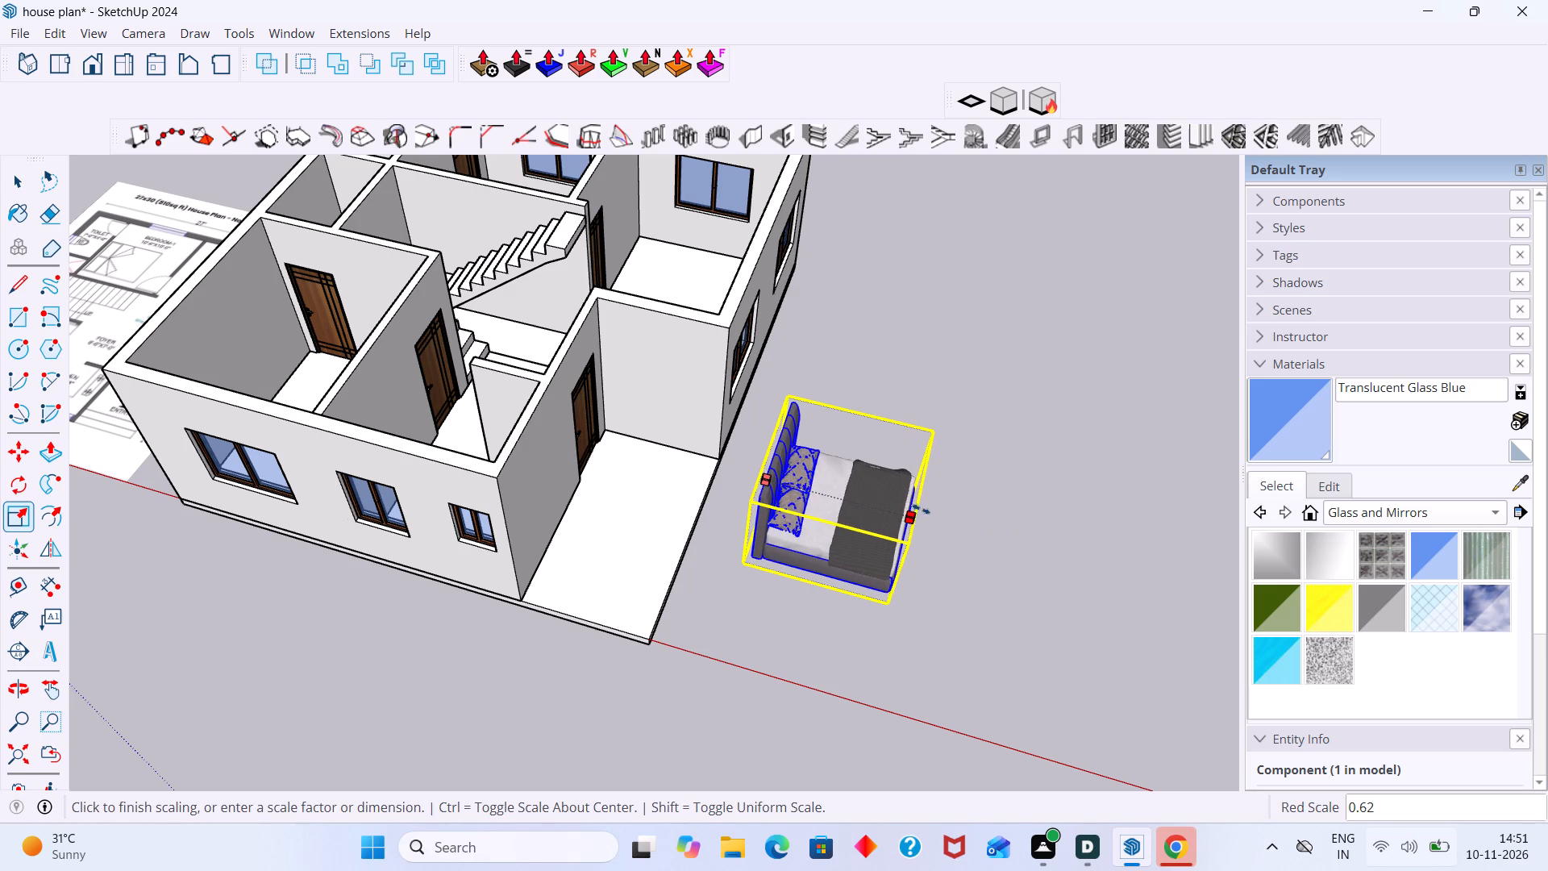
pyautogui.click(923, 511)
pyautogui.press('space')
pyautogui.click(964, 498)
# Move the bed by its lower headboard corner about 36' into Bedroom 2, onto the floor edge of the outer wall.
pyautogui.click(856, 509)
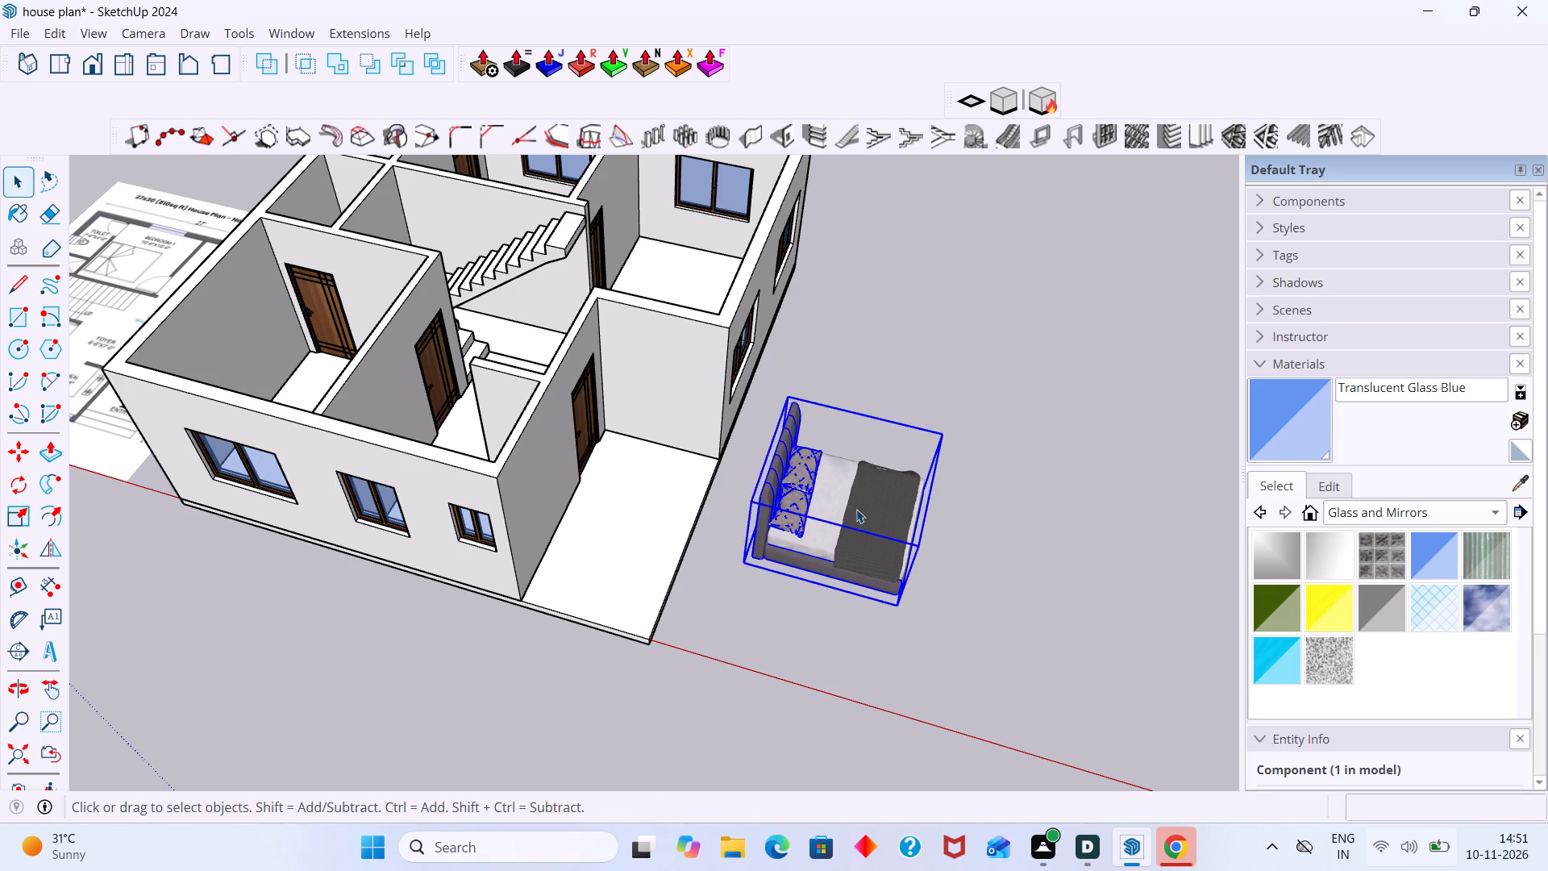
pyautogui.press('m')
pyautogui.click(743, 559)
pyautogui.scroll(-1, 716, 497)
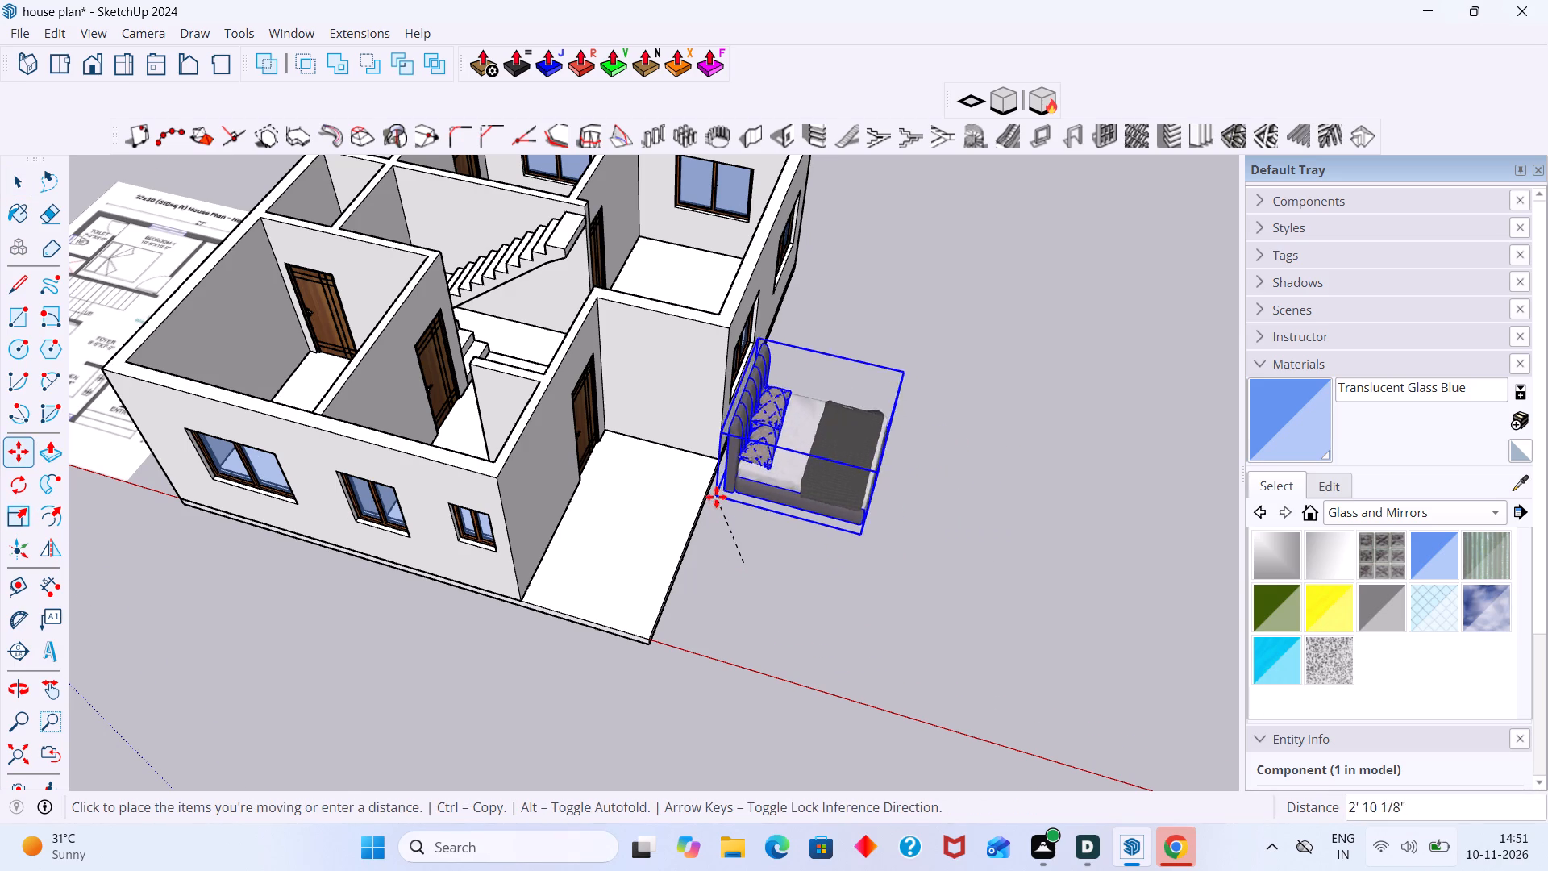
pyautogui.scroll(-7, 716, 497)
pyautogui.moveTo(725, 500); pyautogui.dragTo(873, 637, button='middle')
pyautogui.scroll(2, 695, 544)
pyautogui.scroll(3, 576, 557)
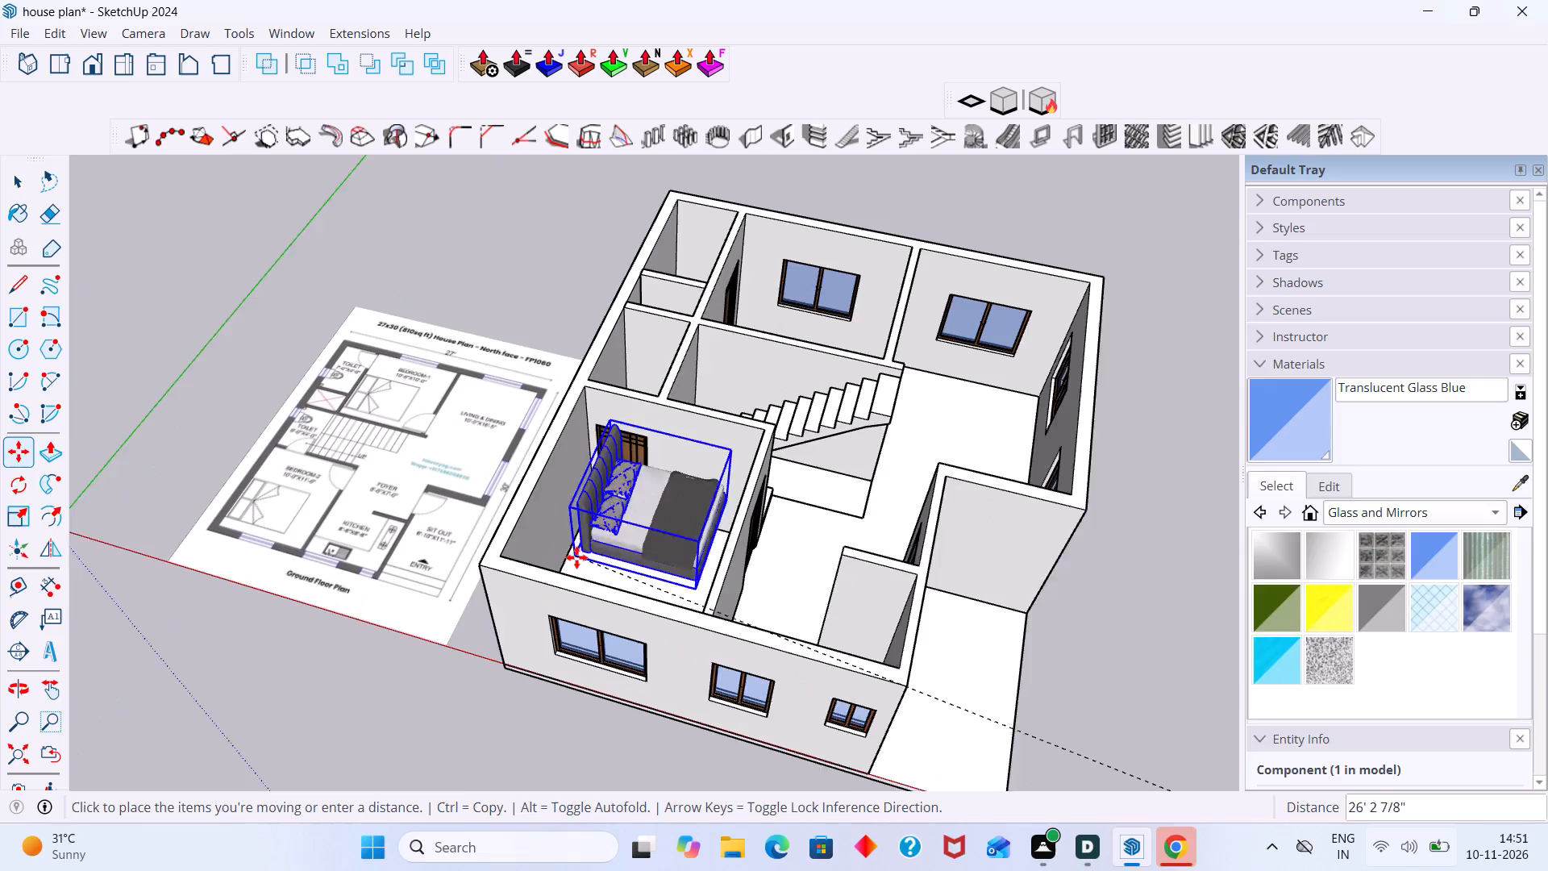
pyautogui.scroll(6, 576, 557)
pyautogui.moveTo(570, 583); pyautogui.dragTo(524, 632, button='middle')
pyautogui.scroll(4, 518, 605)
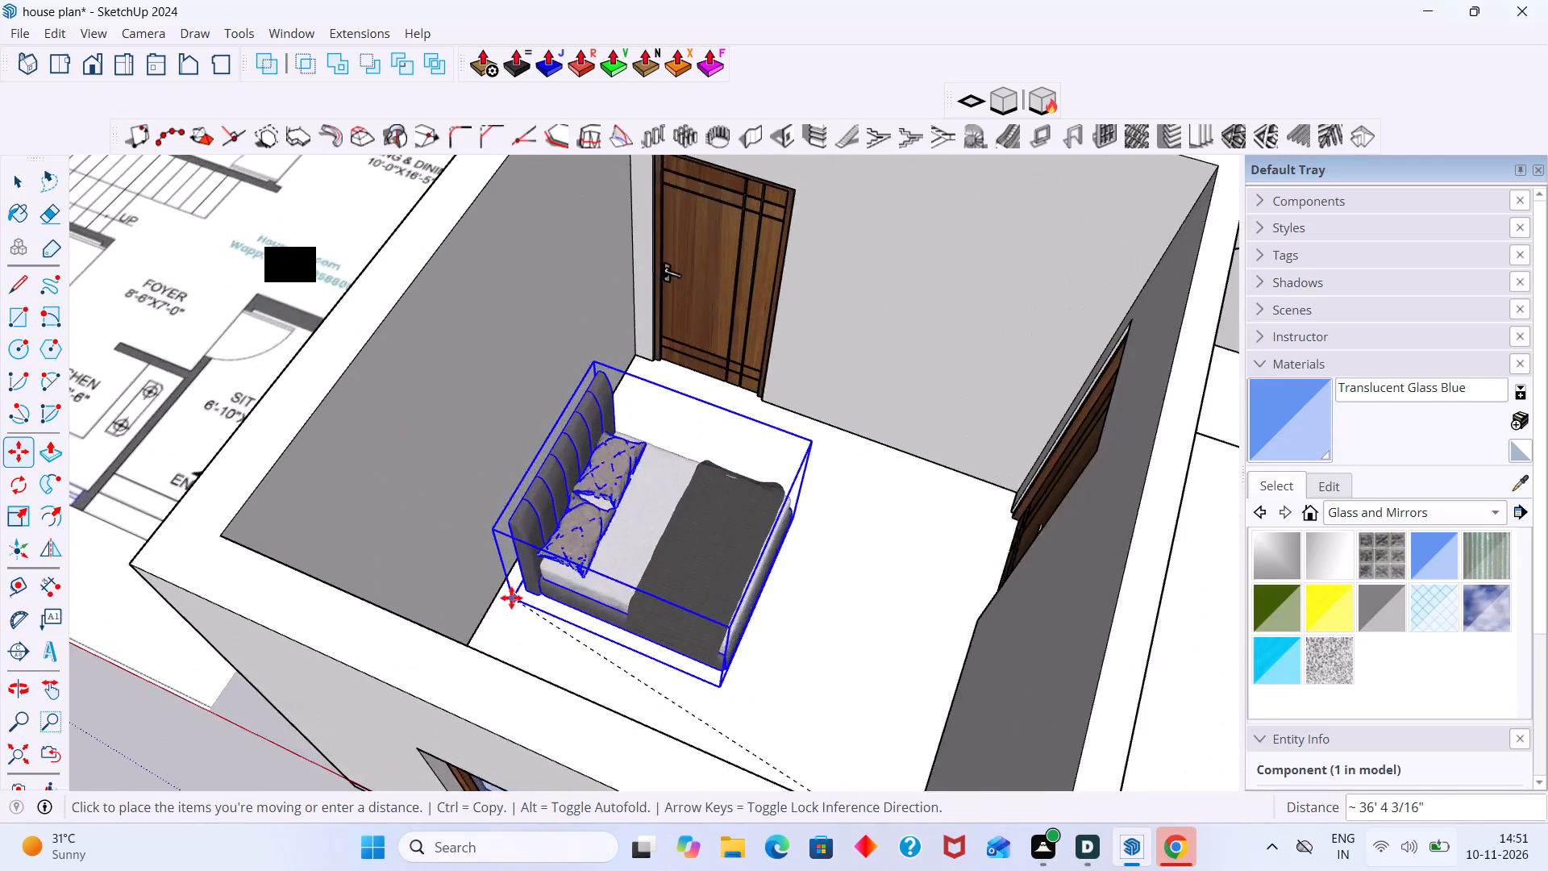
pyautogui.scroll(3, 511, 598)
pyautogui.moveTo(458, 659); pyautogui.dragTo(210, 599, button='middle')
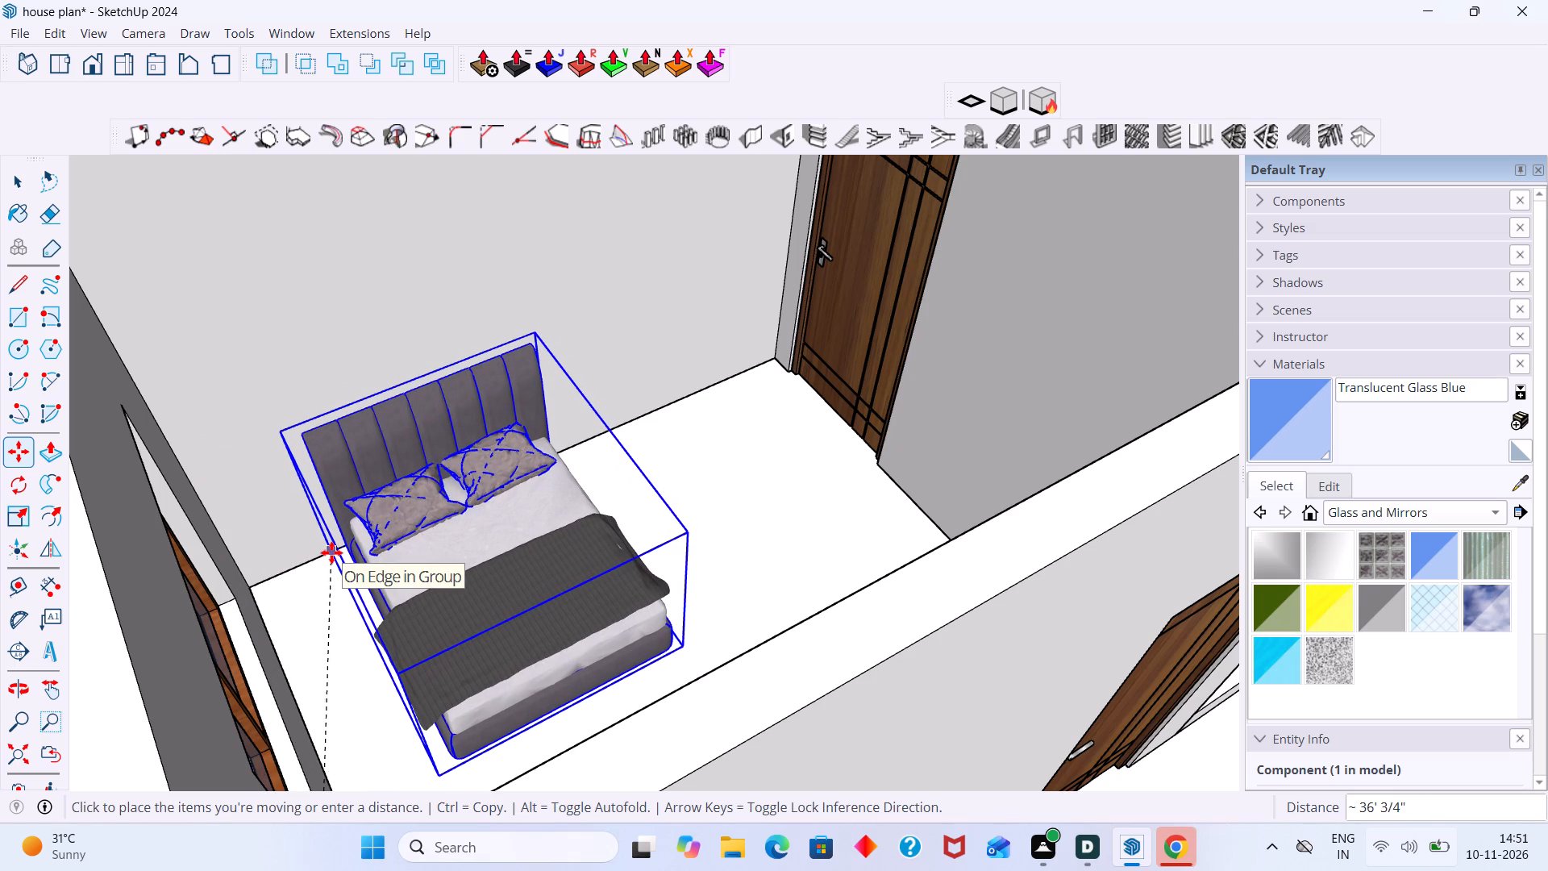
pyautogui.click(329, 554)
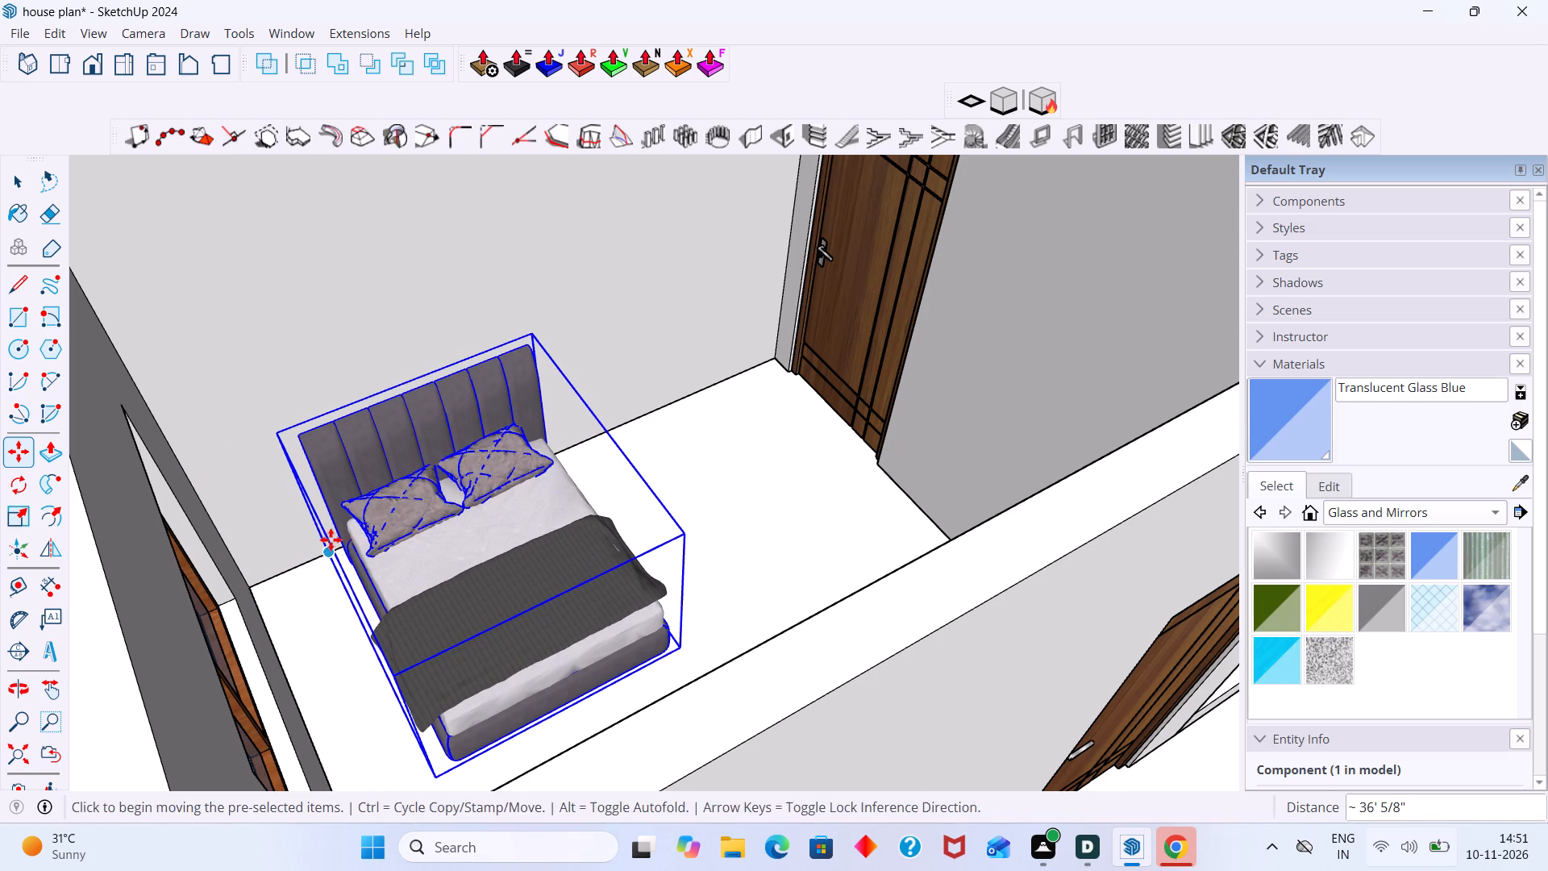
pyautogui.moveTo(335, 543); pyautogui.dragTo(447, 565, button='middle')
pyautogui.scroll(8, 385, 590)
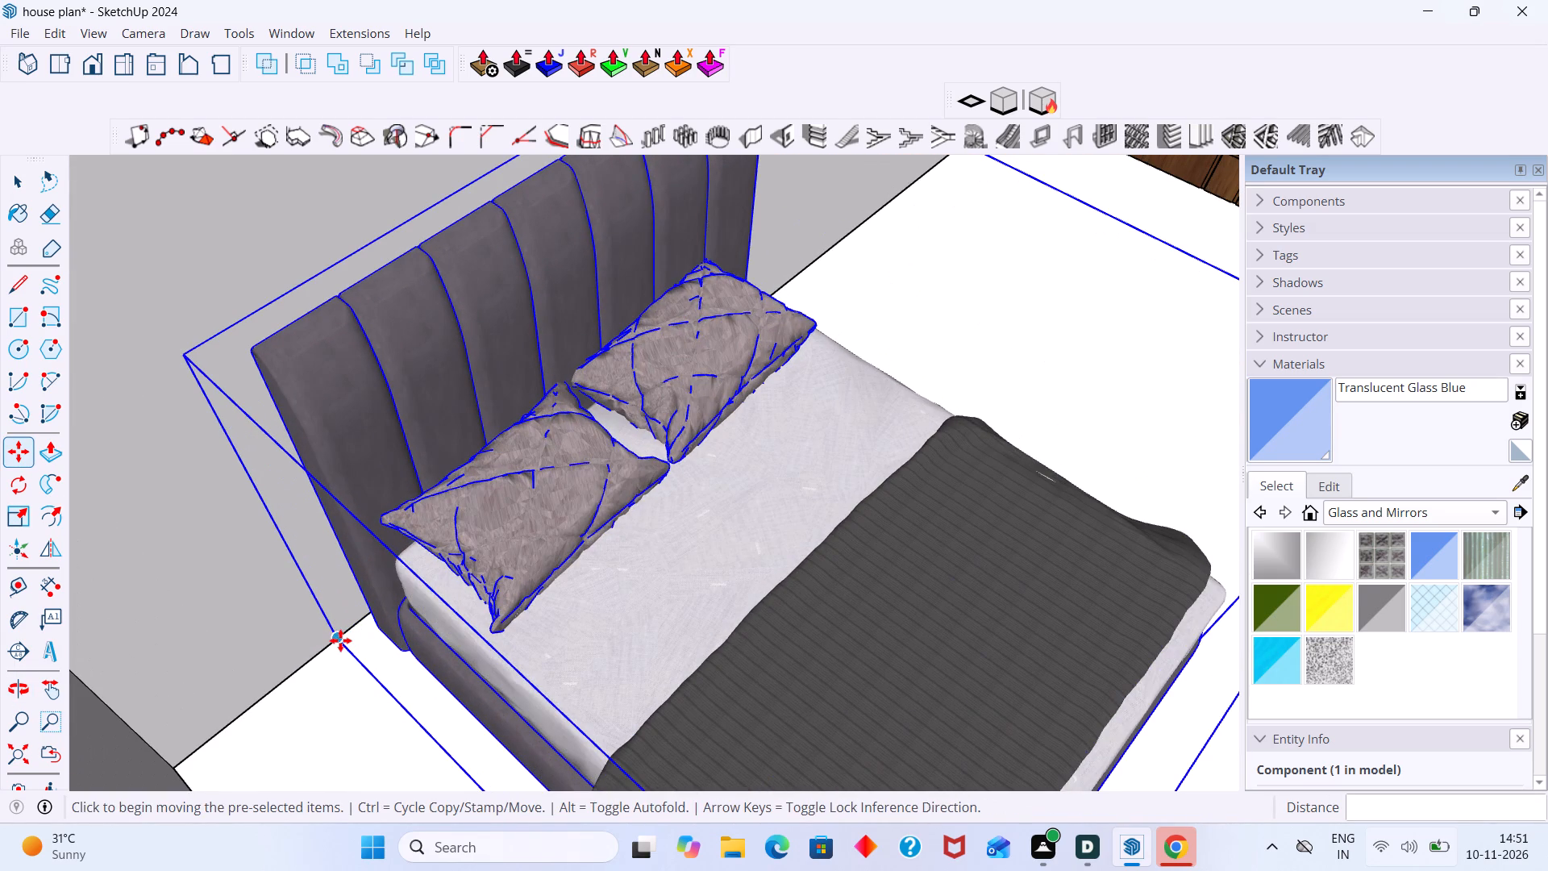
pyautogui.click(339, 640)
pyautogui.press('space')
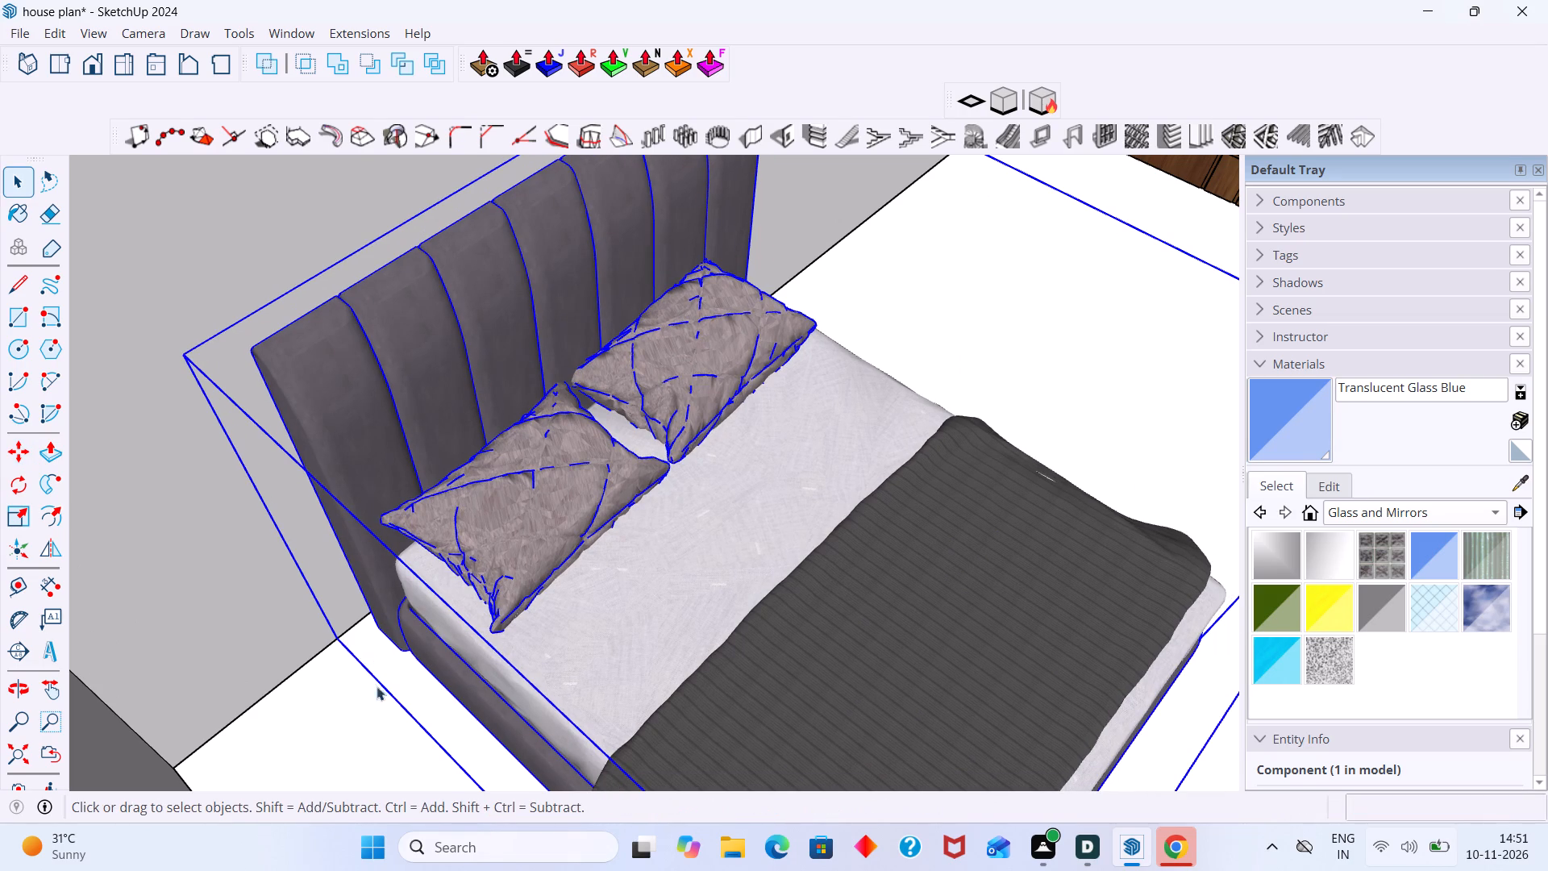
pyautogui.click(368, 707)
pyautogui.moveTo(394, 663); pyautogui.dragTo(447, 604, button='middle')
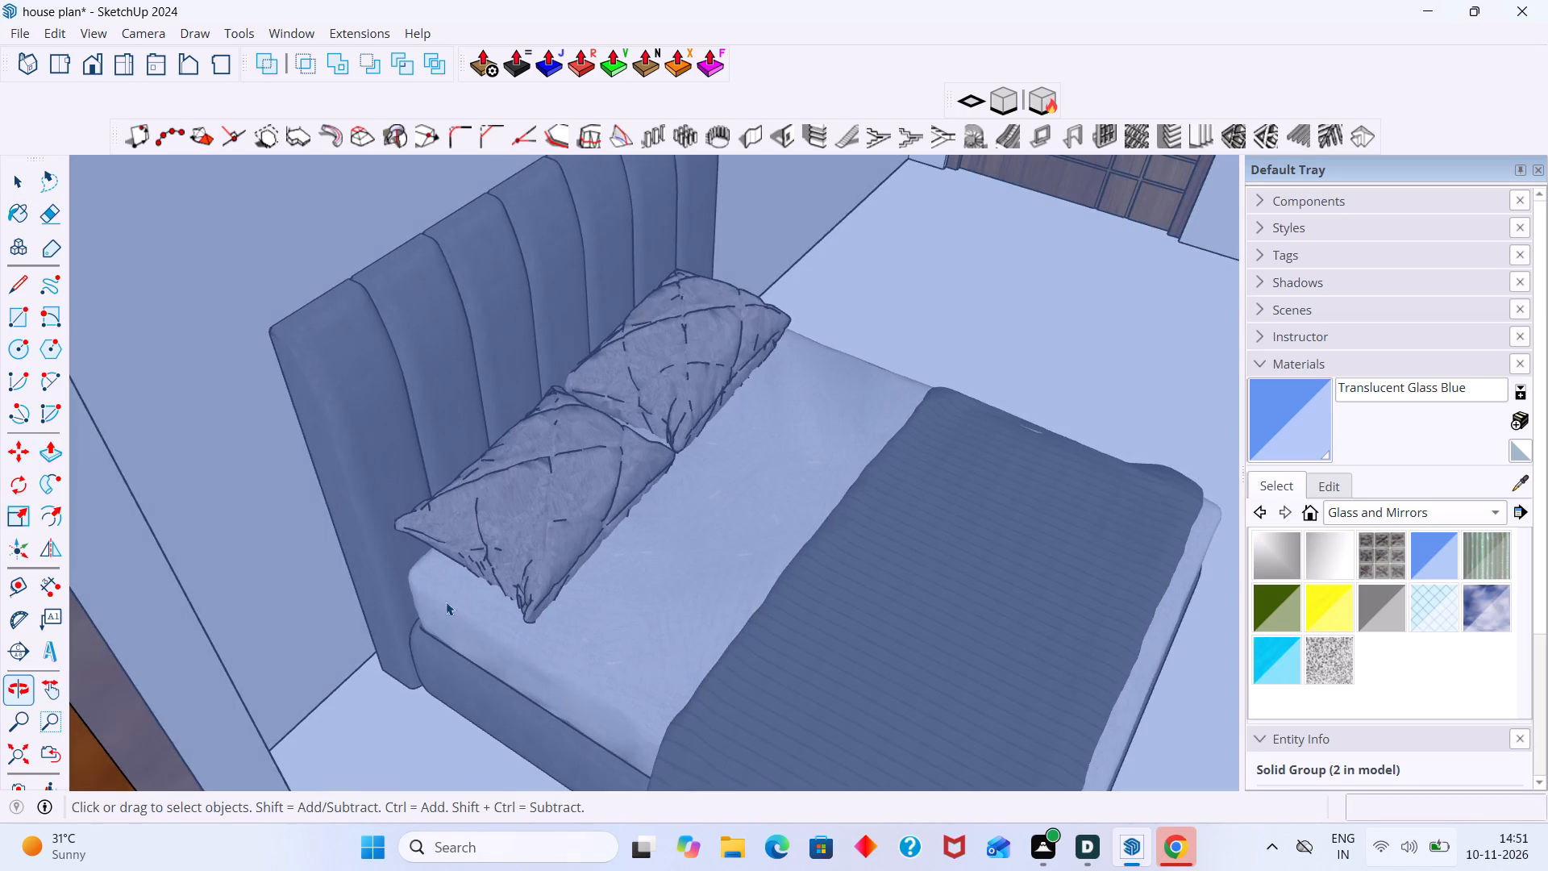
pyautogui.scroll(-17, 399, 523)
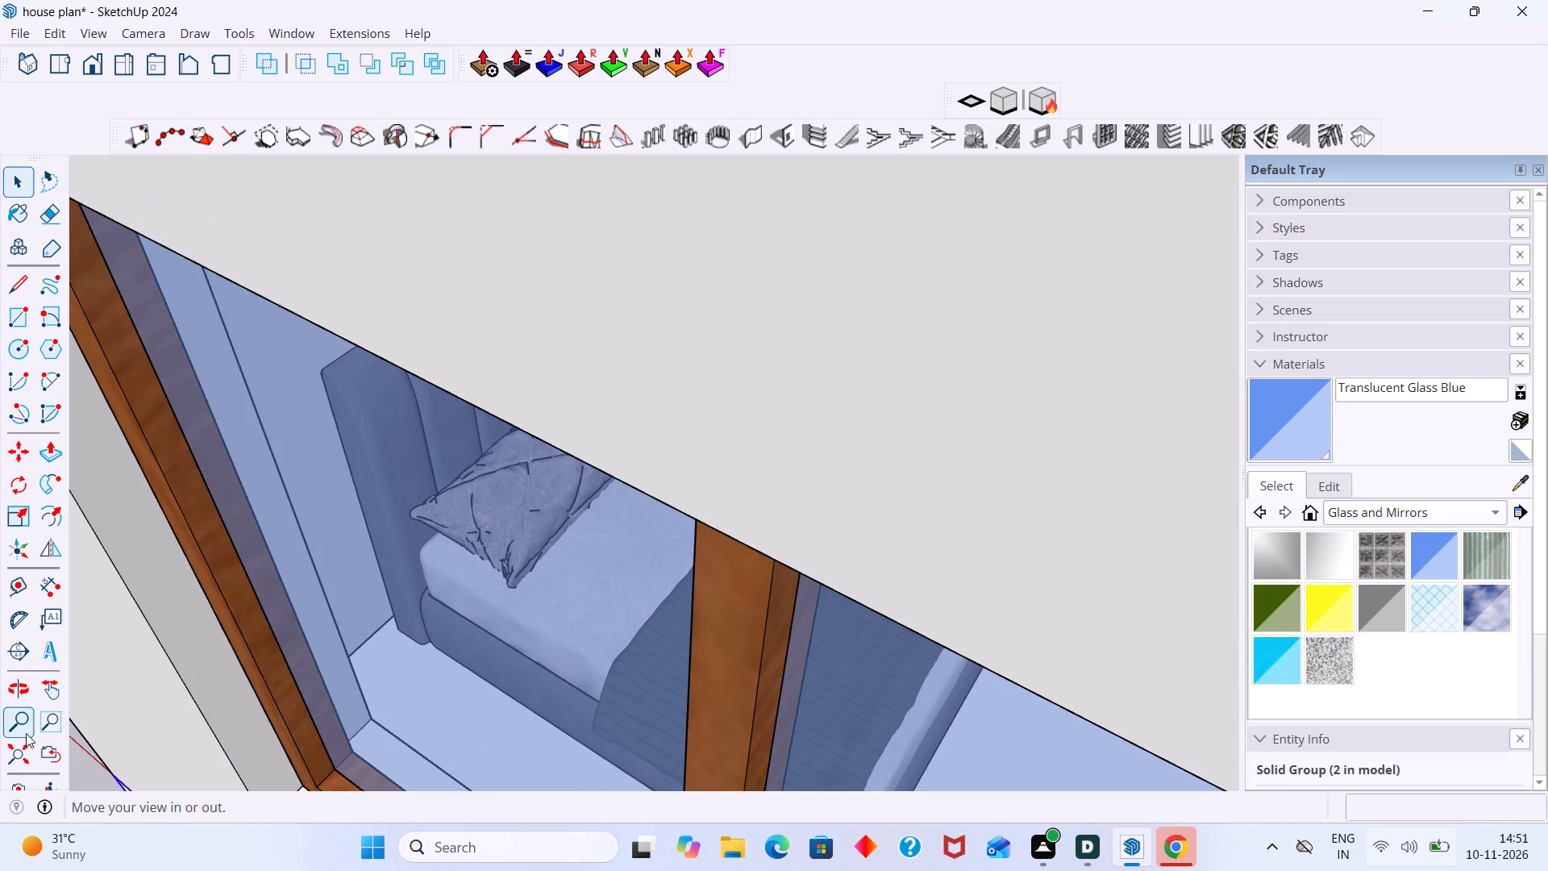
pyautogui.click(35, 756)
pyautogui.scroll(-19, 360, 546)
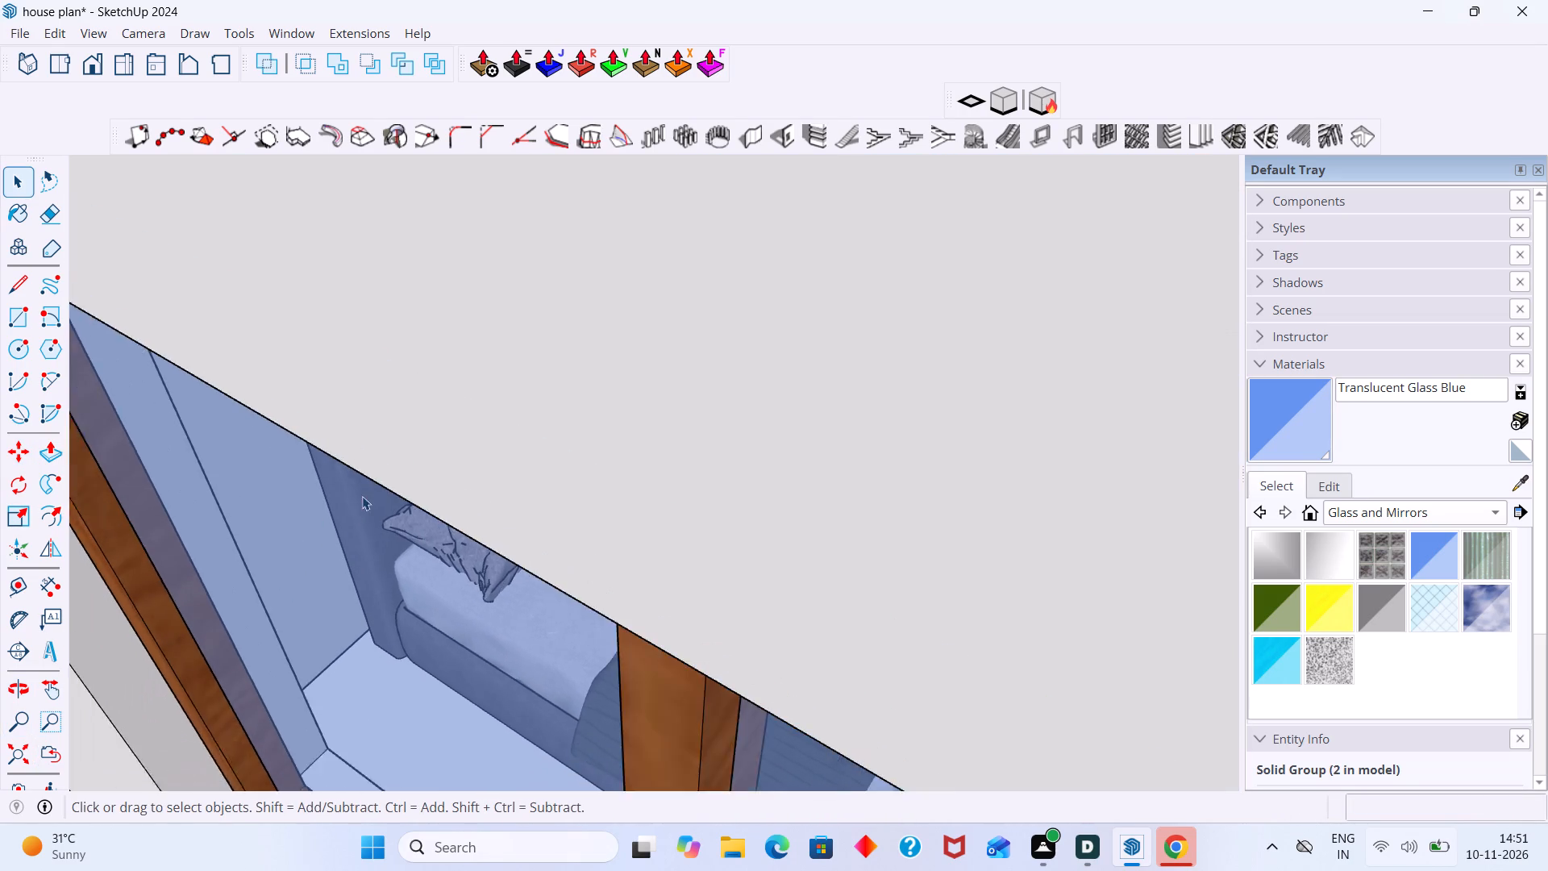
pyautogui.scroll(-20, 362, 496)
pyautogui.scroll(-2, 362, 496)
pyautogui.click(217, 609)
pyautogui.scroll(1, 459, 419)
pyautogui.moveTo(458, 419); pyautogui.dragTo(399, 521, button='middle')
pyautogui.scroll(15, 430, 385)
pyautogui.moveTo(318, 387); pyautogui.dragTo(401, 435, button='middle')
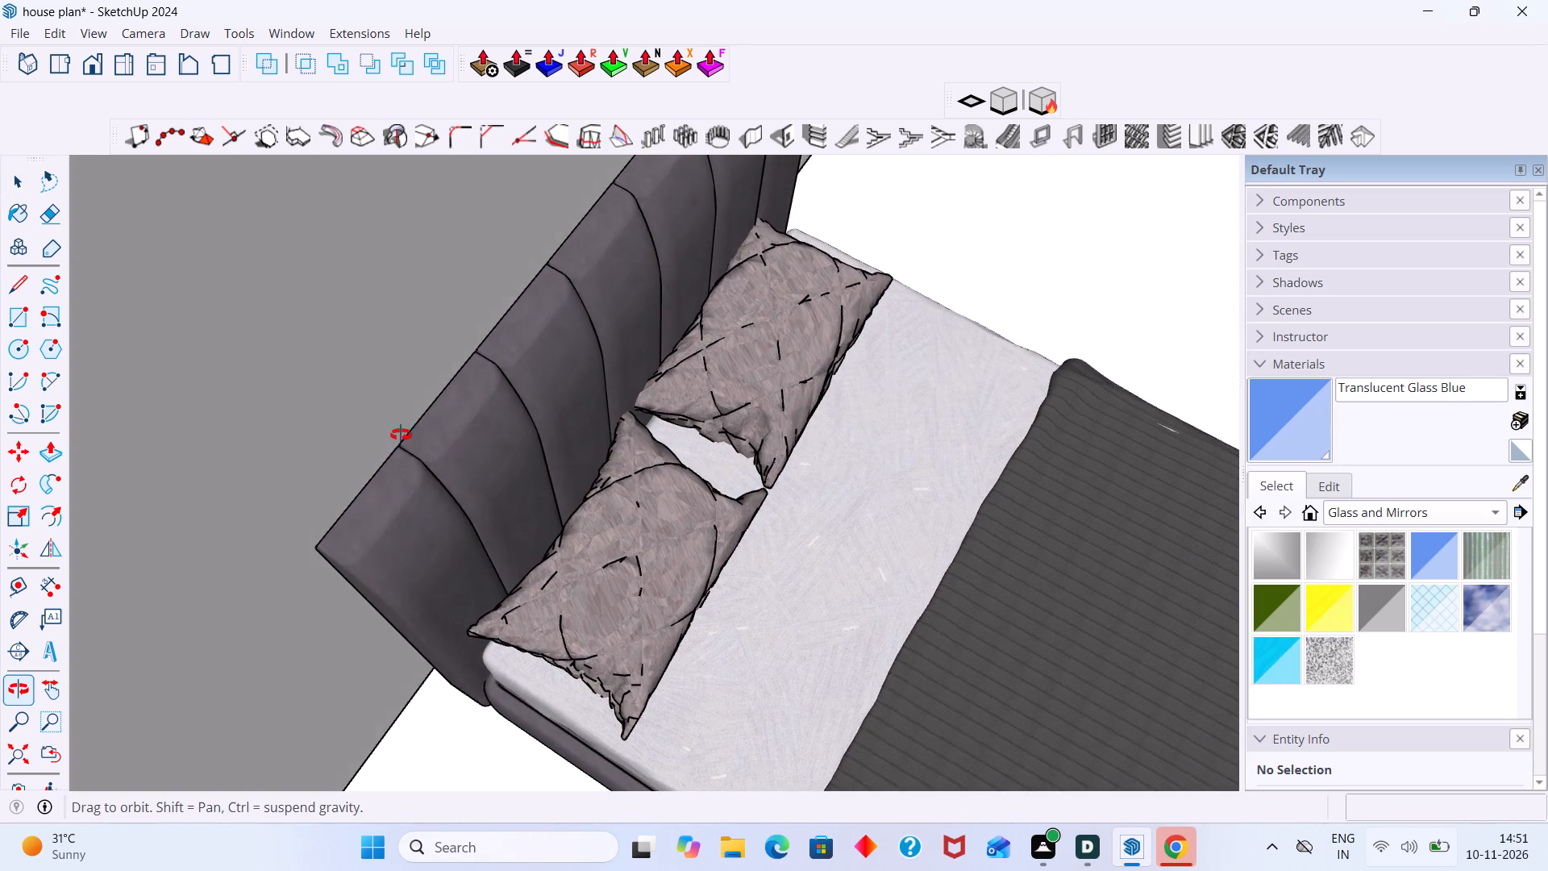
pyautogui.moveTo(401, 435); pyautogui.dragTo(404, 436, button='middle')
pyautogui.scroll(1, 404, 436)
# Shift the bed about 2 9/16" off the wall onto the bedroom floor, using its lower headboard corner.
pyautogui.click(383, 511)
pyautogui.moveTo(381, 510); pyautogui.dragTo(335, 456, button='middle')
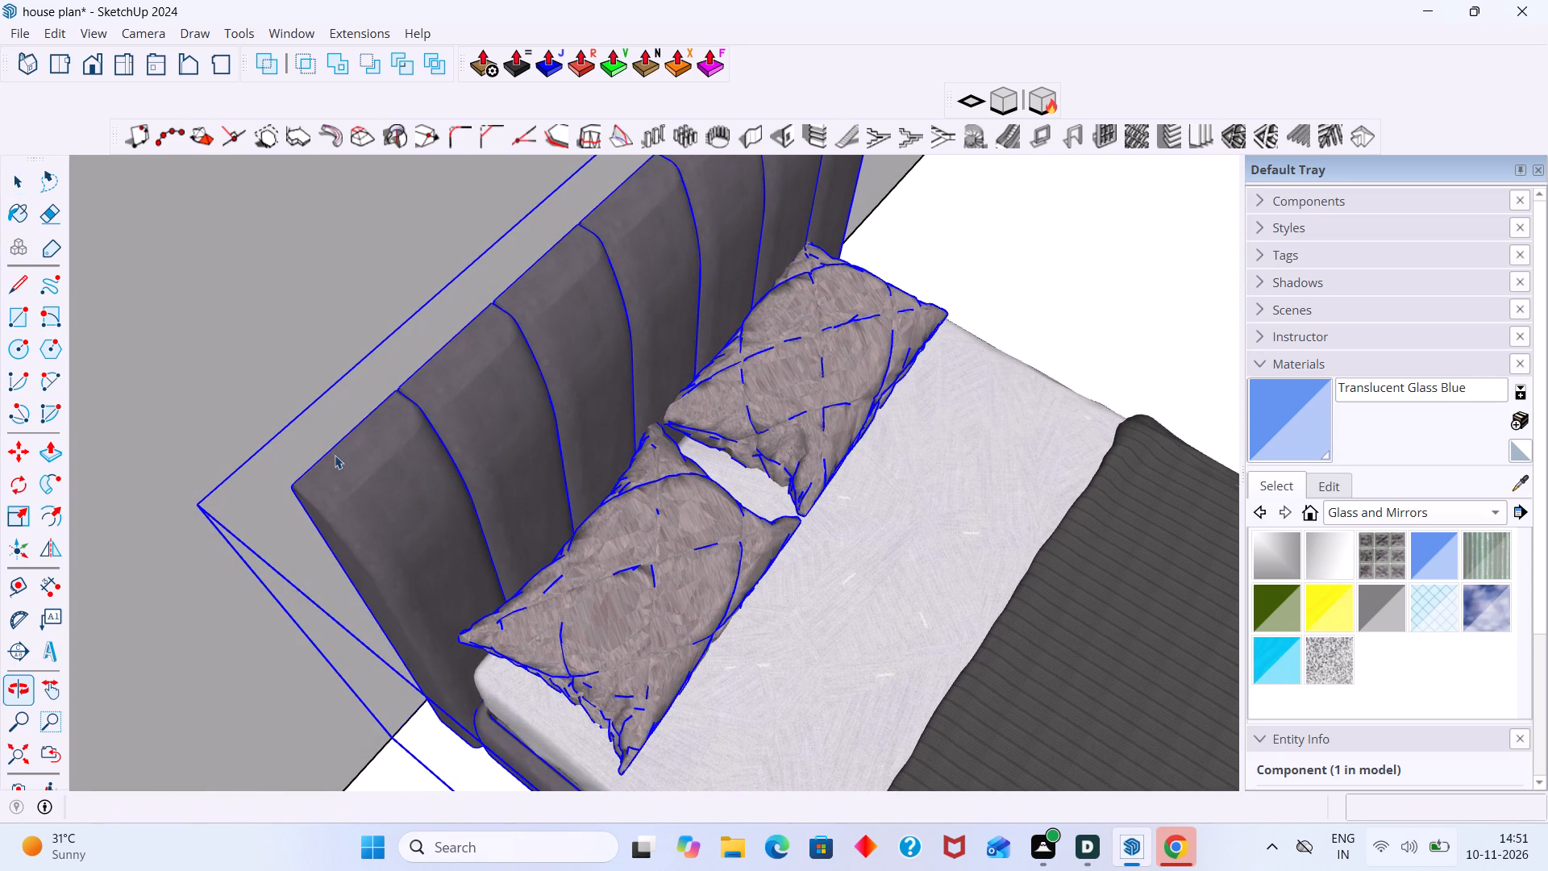
pyautogui.press('s')
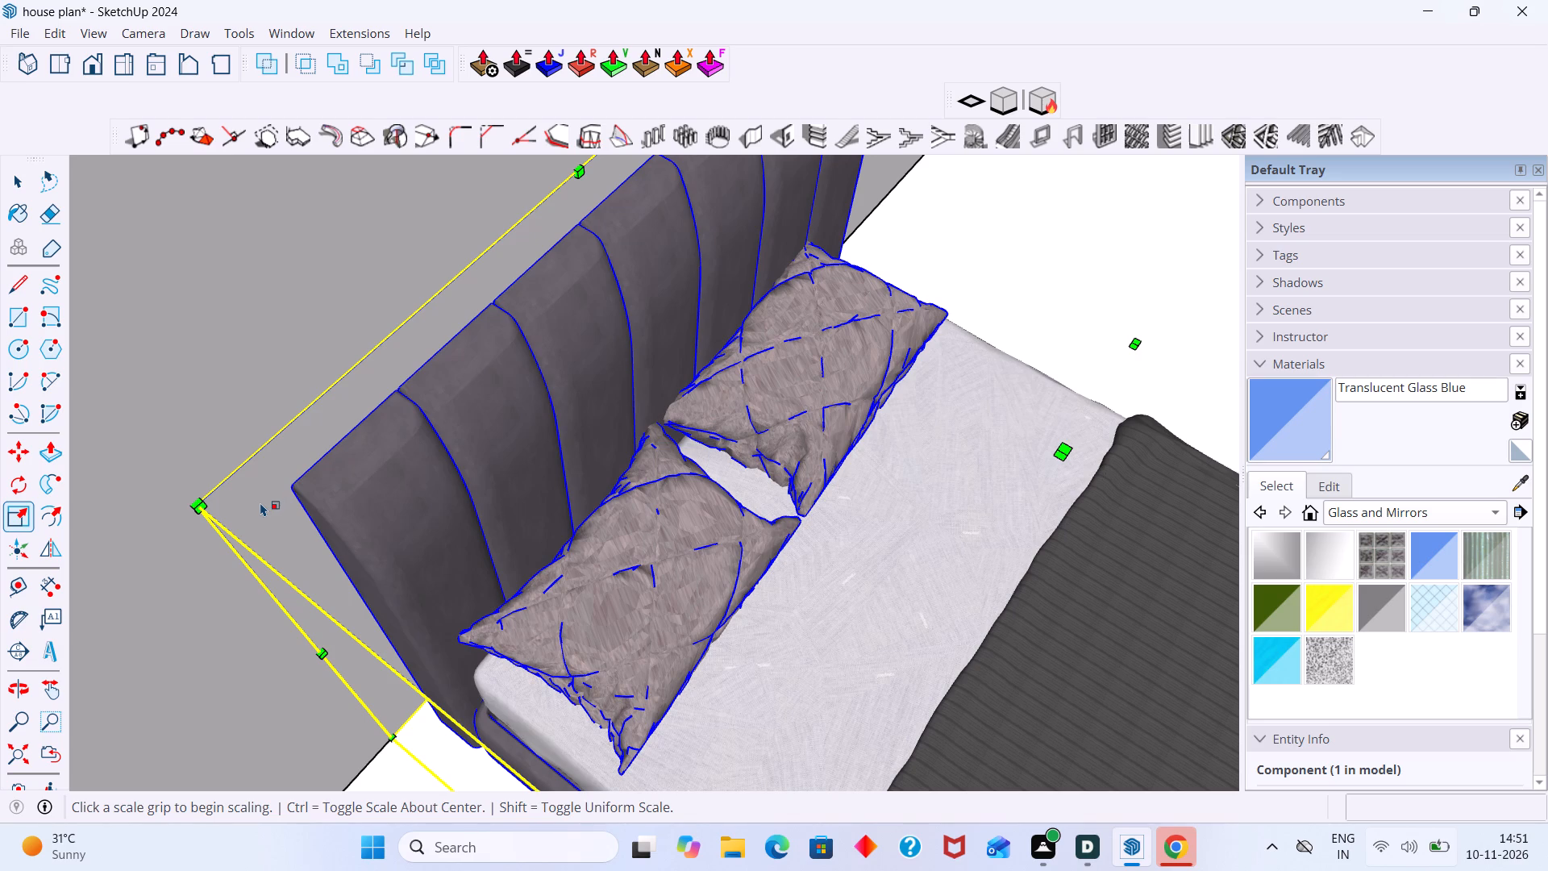
pyautogui.press('m')
pyautogui.click(201, 508)
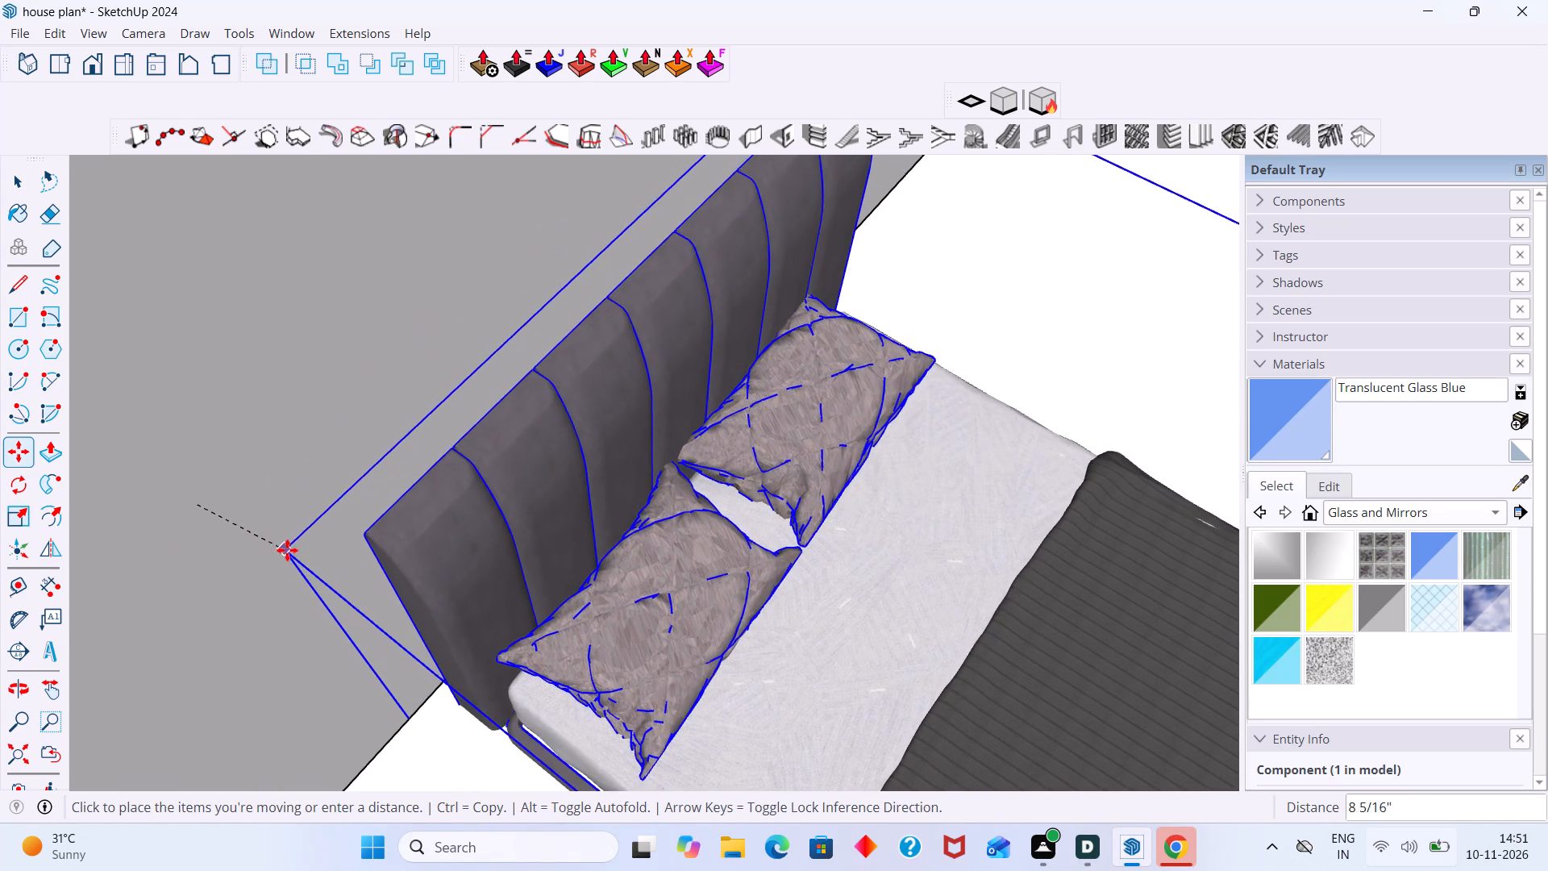
pyautogui.press('Escape')
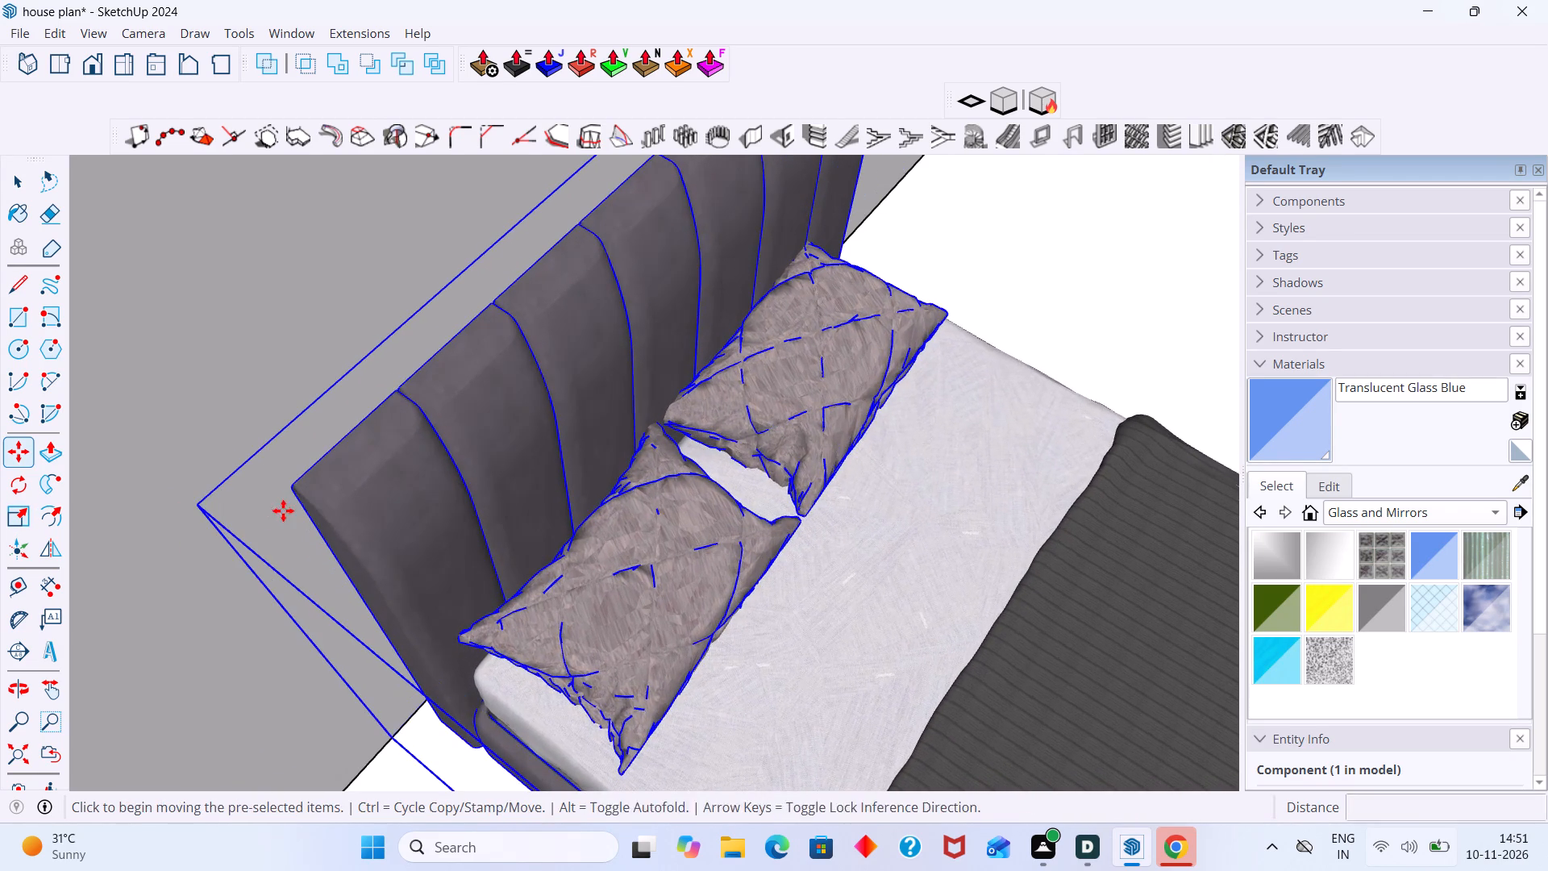
pyautogui.click(392, 736)
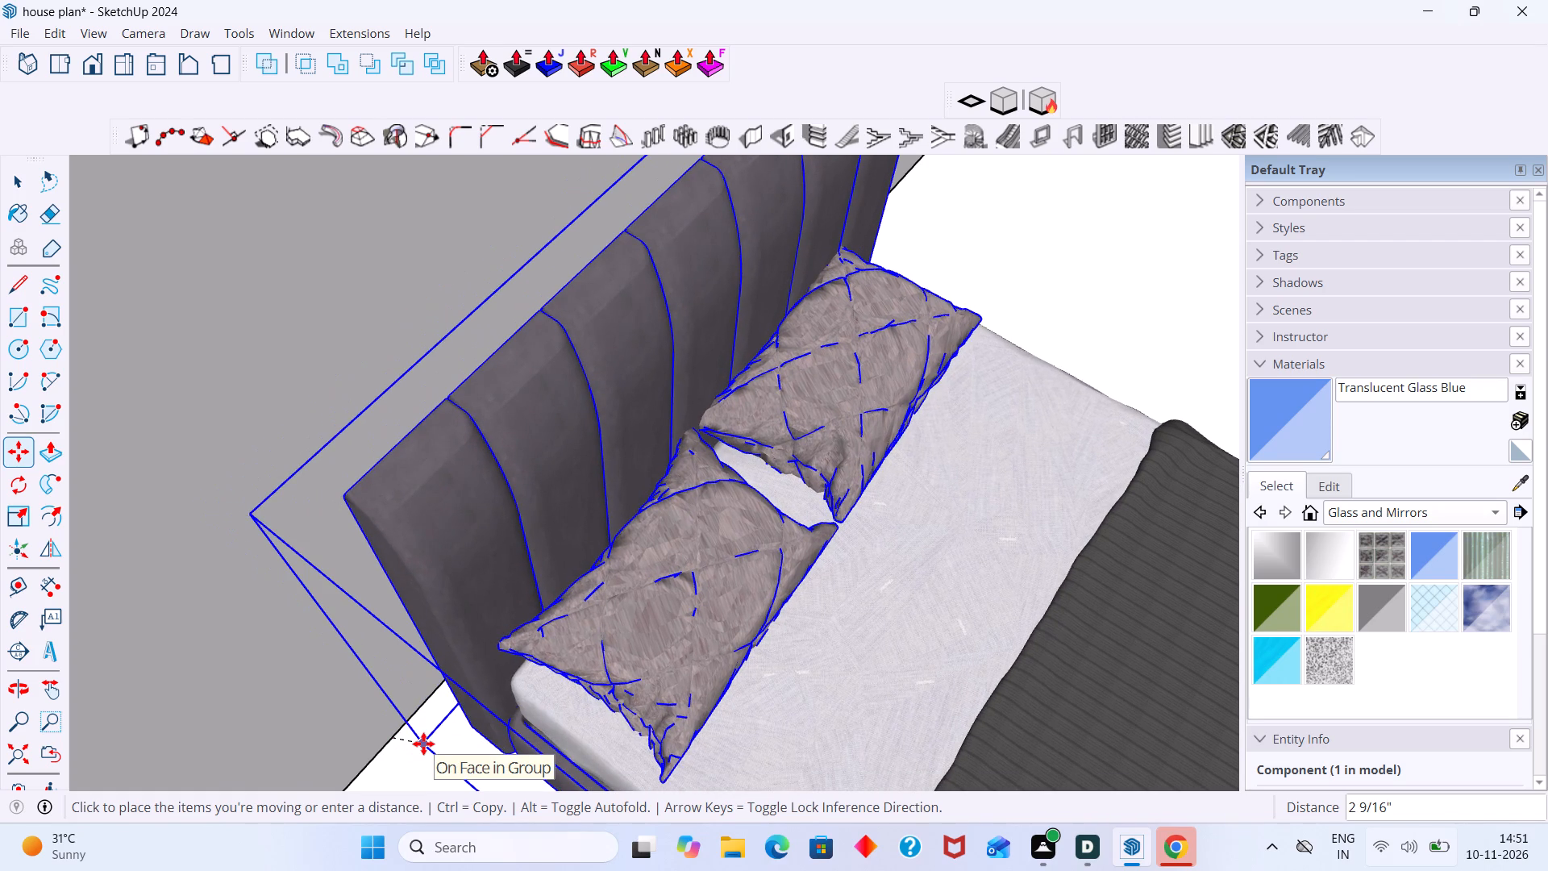
pyautogui.click(423, 744)
pyautogui.press('space')
pyautogui.click(423, 773)
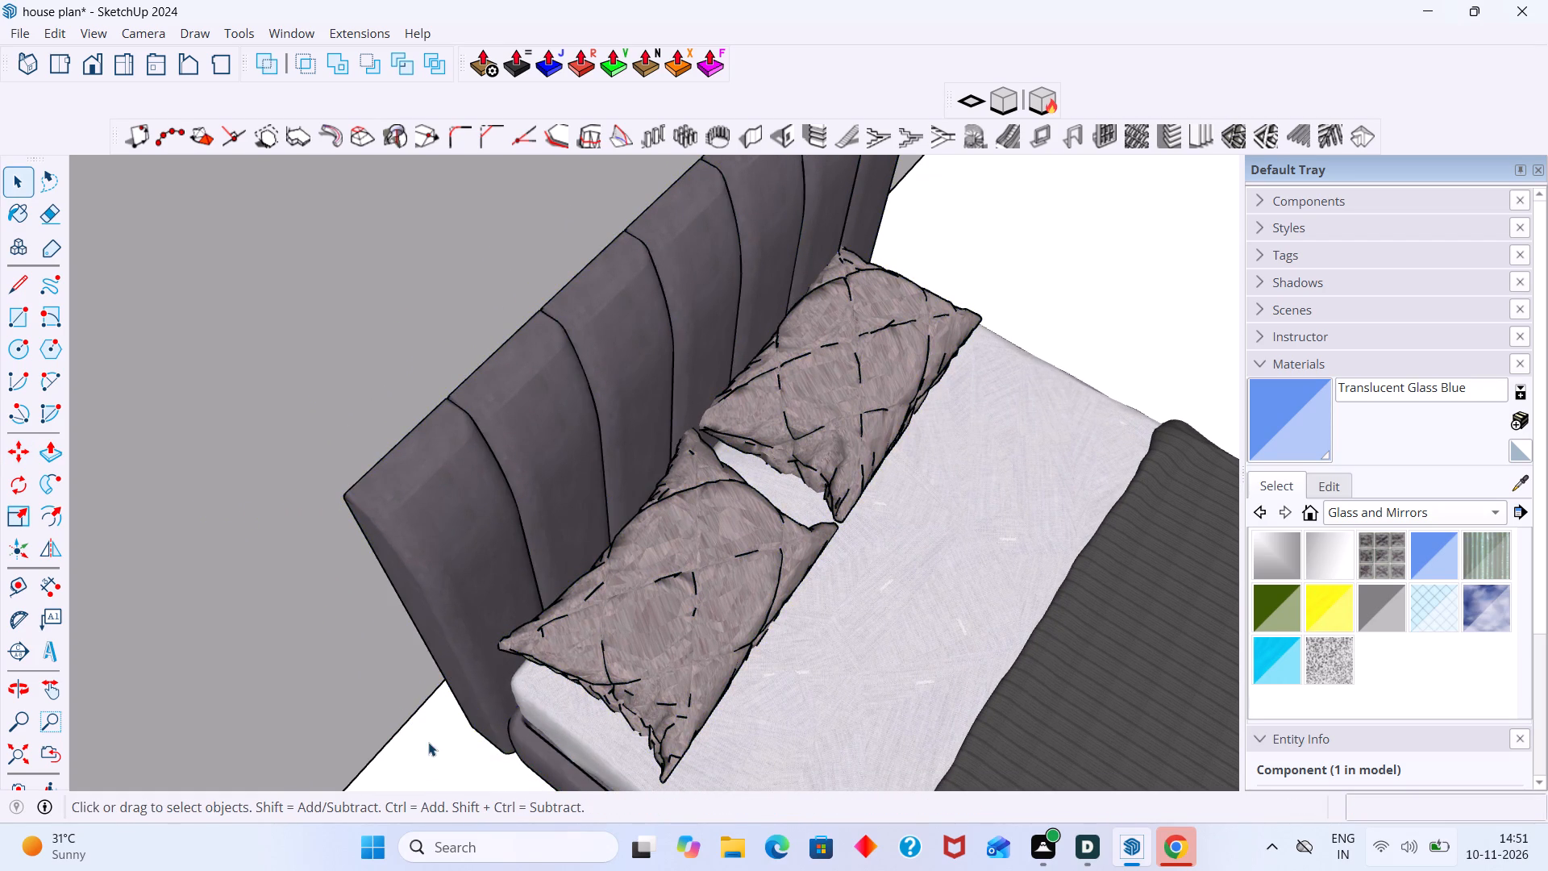
# Examine the bed's size and placement in Bedroom 2 from several angles against the floor plan.
pyautogui.scroll(-5, 427, 702)
pyautogui.moveTo(434, 642); pyautogui.dragTo(630, 656, button='middle')
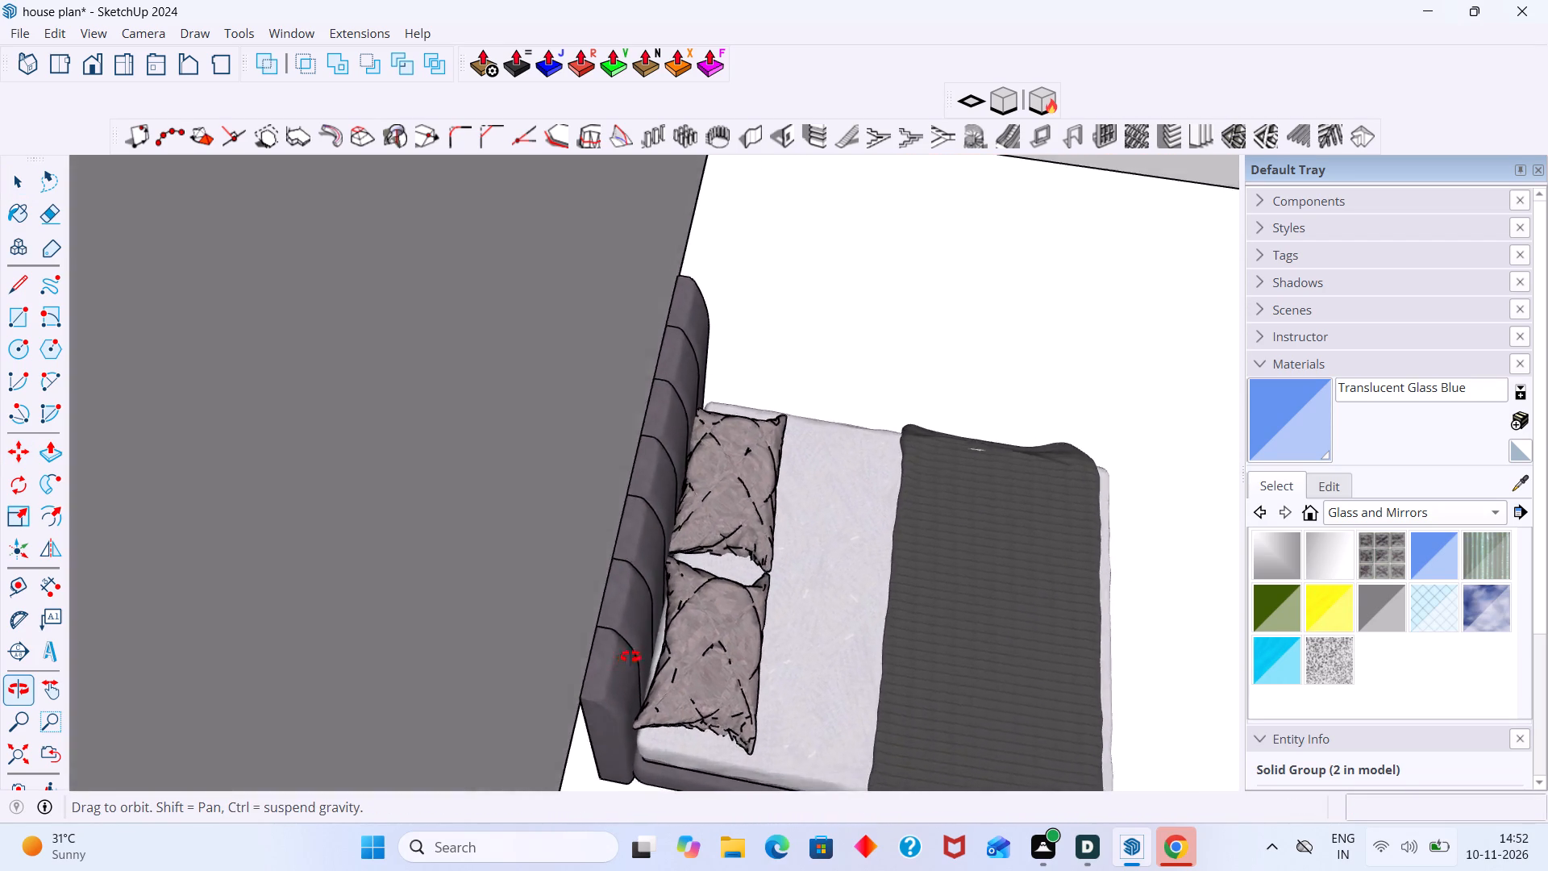
pyautogui.moveTo(630, 656); pyautogui.dragTo(450, 613, button='middle')
pyautogui.scroll(-2, 553, 571)
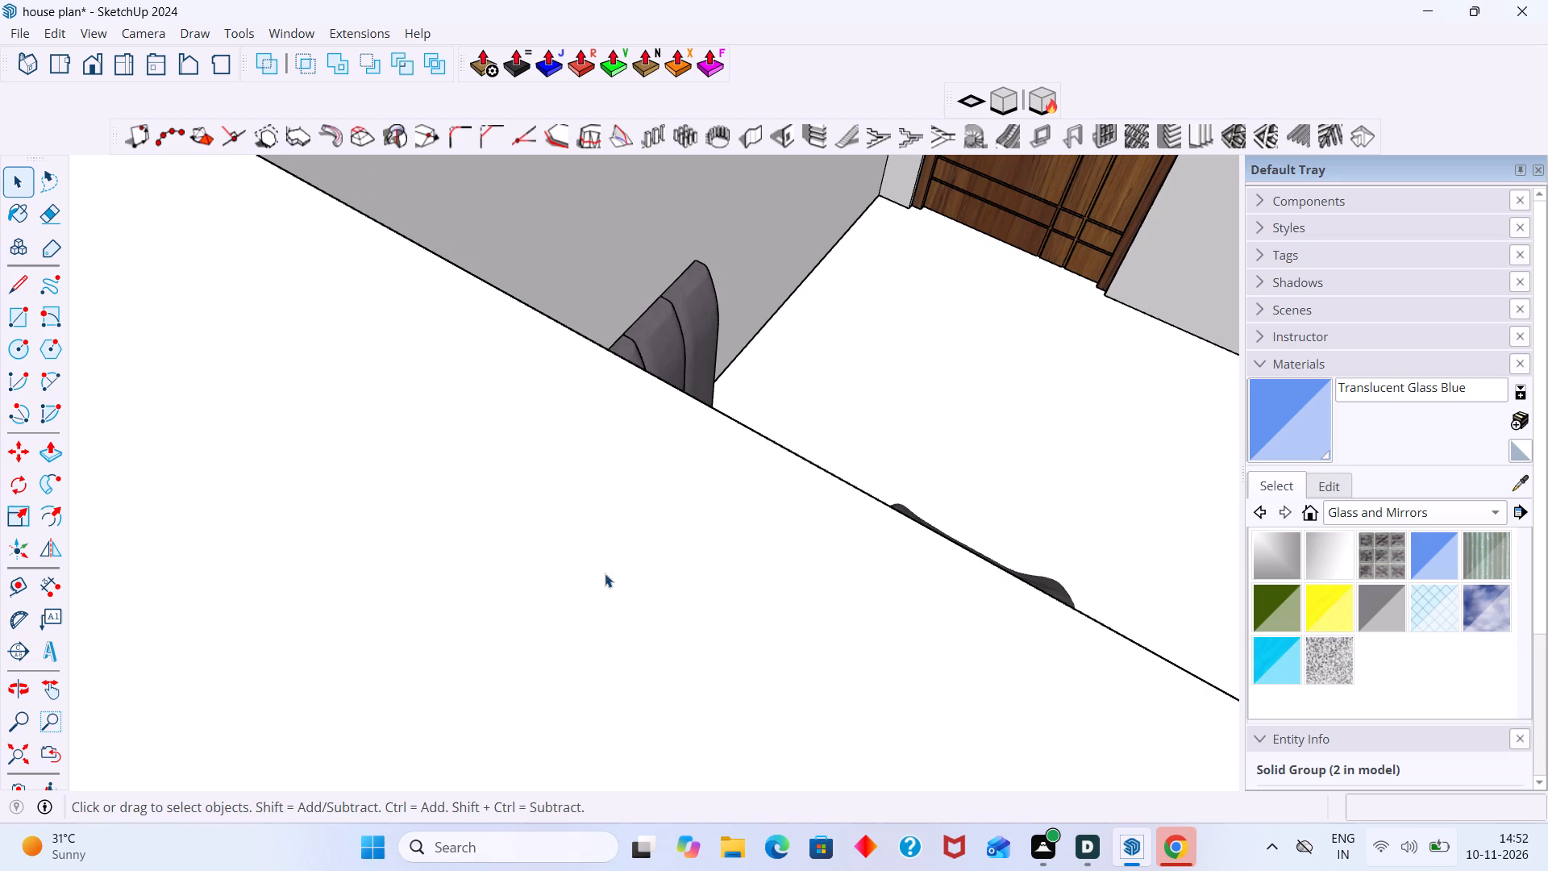
pyautogui.scroll(-19, 605, 573)
pyautogui.moveTo(651, 418); pyautogui.dragTo(585, 542, button='middle')
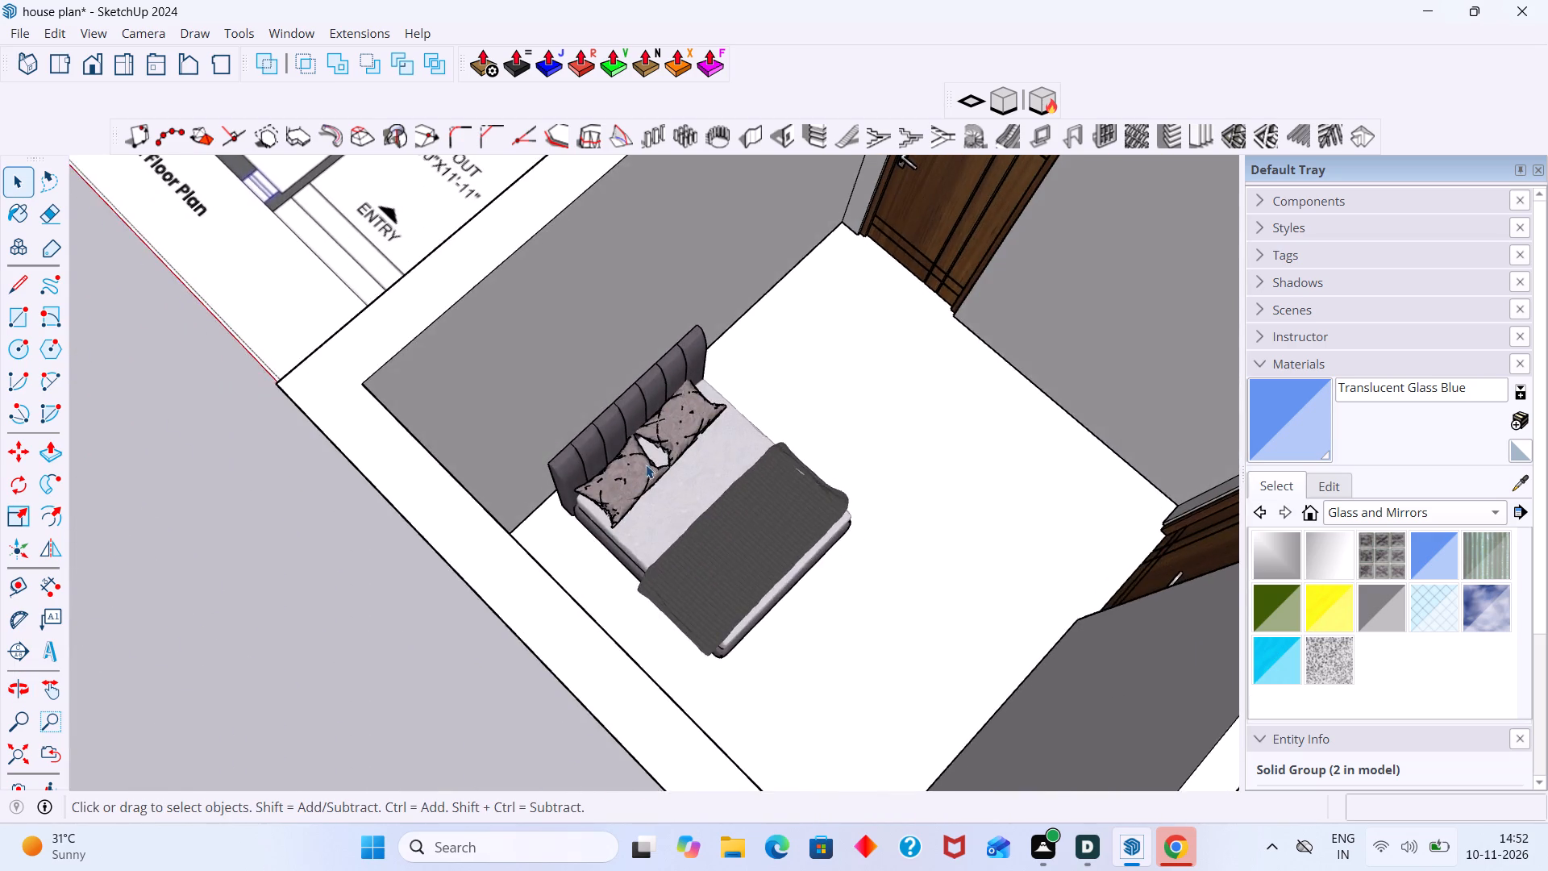
pyautogui.scroll(6, 646, 464)
pyautogui.scroll(-5, 655, 459)
pyautogui.moveTo(655, 466); pyautogui.dragTo(481, 429, button='middle')
pyautogui.scroll(-12, 678, 502)
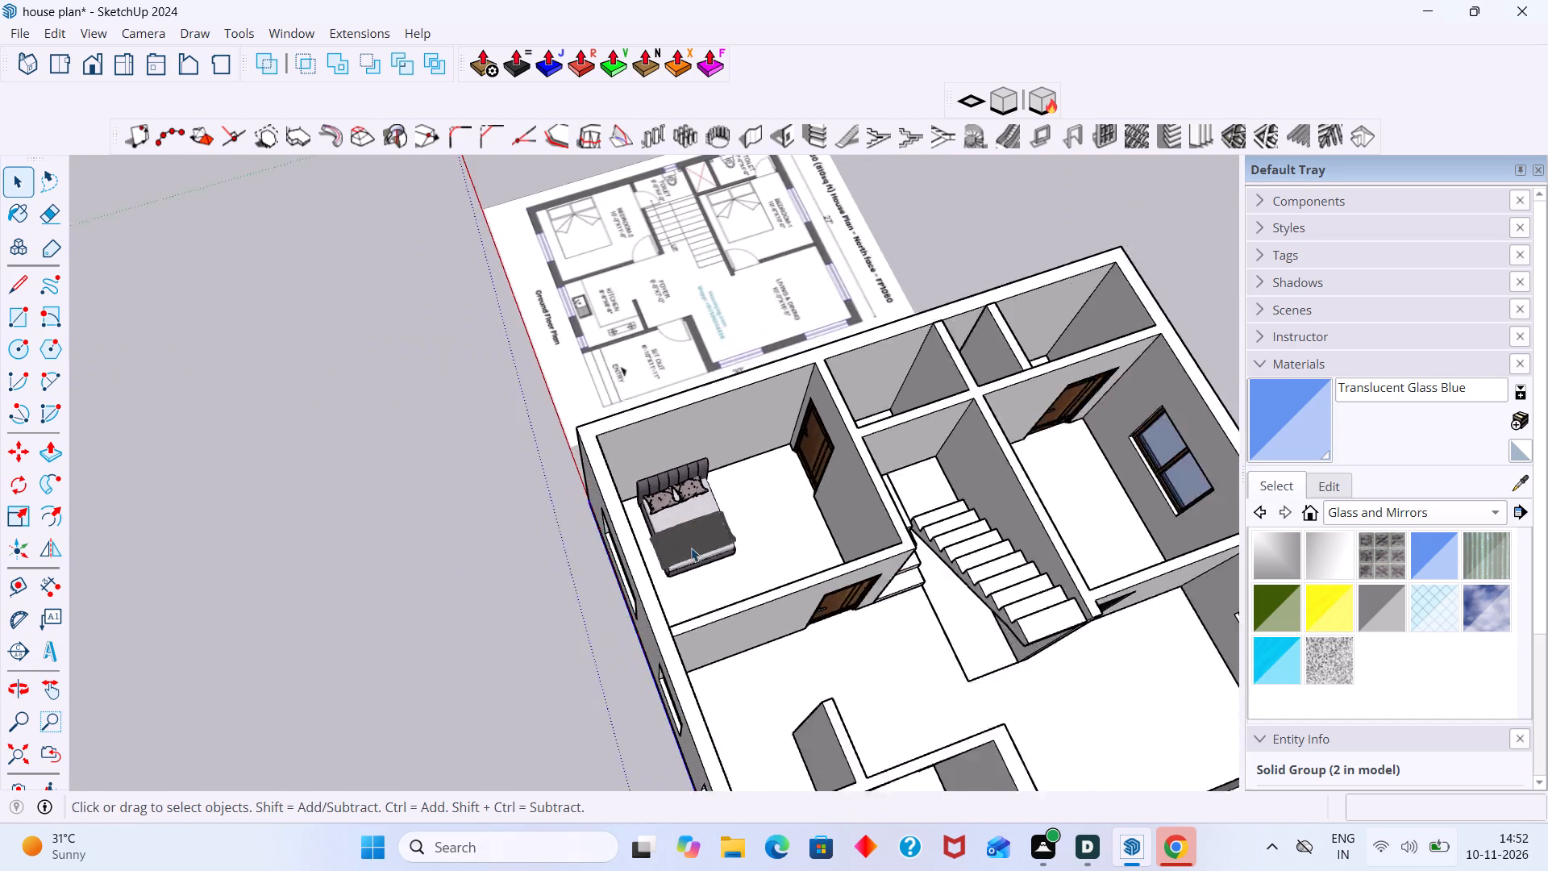
pyautogui.scroll(-4, 691, 548)
pyautogui.moveTo(683, 544); pyautogui.dragTo(643, 506, button='middle')
pyautogui.scroll(8, 691, 482)
pyautogui.scroll(-1, 691, 602)
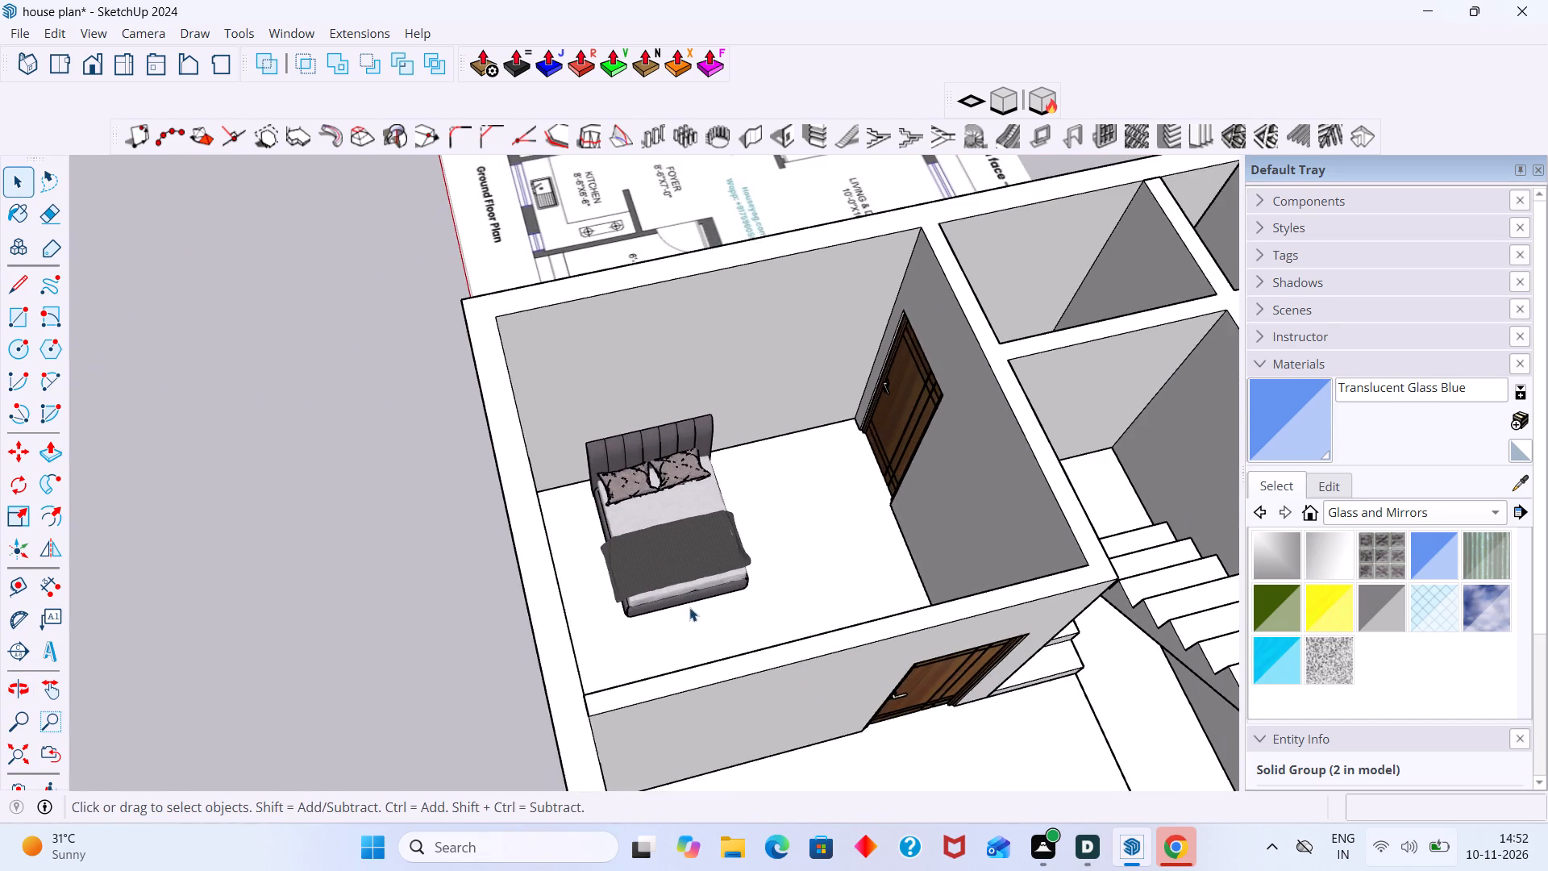
pyautogui.moveTo(681, 592); pyautogui.dragTo(532, 577, button='middle')
pyautogui.scroll(-7, 566, 566)
pyautogui.scroll(6, 569, 508)
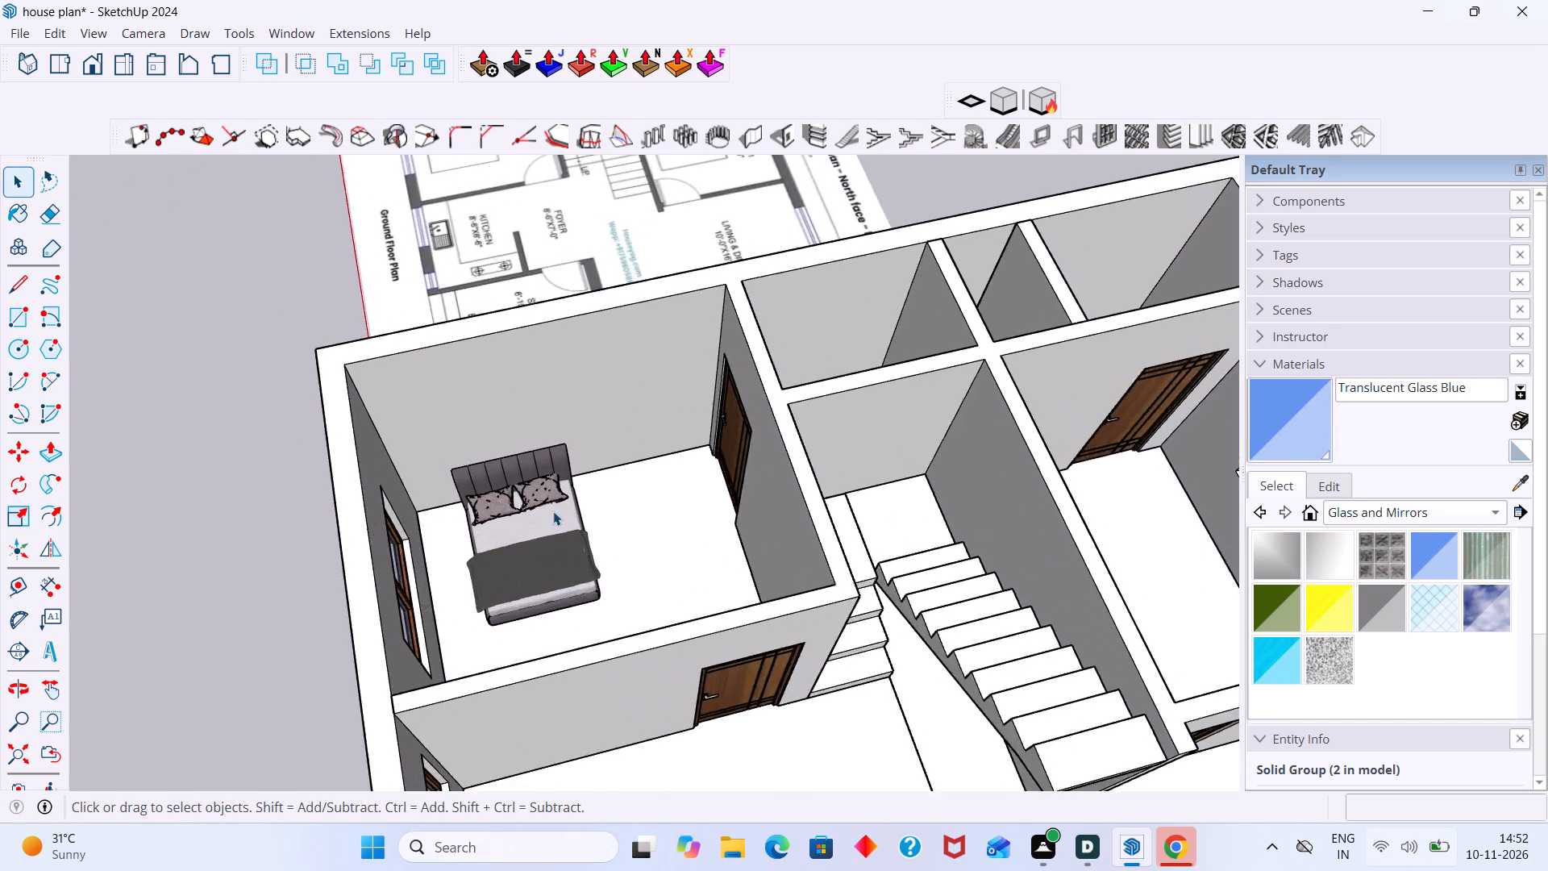
pyautogui.scroll(4, 553, 511)
pyautogui.scroll(-7, 553, 515)
pyautogui.moveTo(564, 549); pyautogui.dragTo(574, 665, button='middle')
pyautogui.scroll(5, 553, 640)
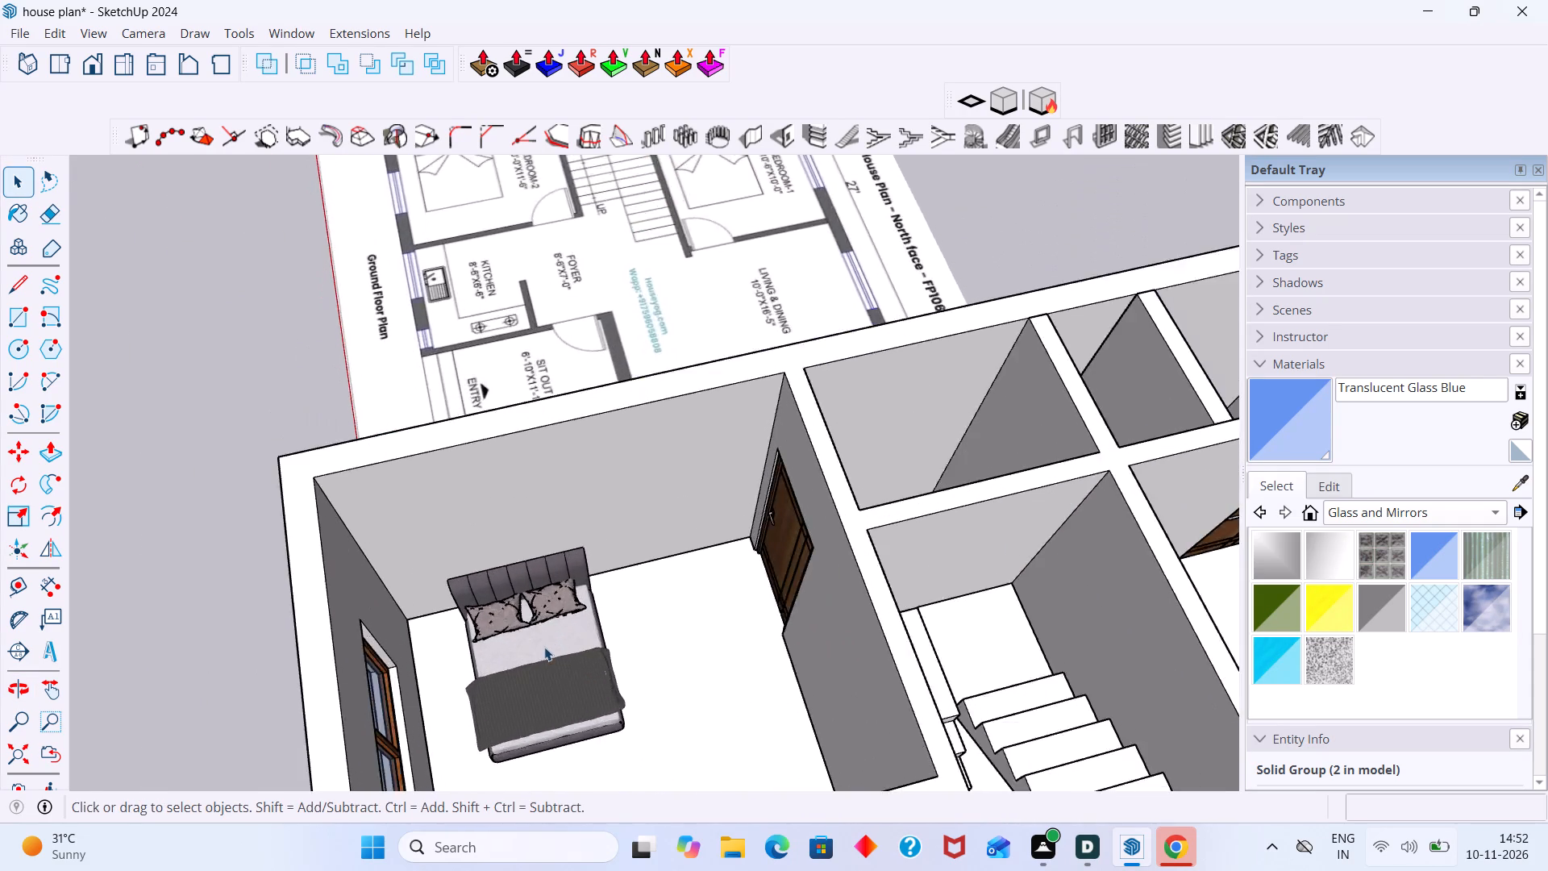
pyautogui.scroll(11, 544, 647)
pyautogui.scroll(-8, 530, 613)
# Copy the bed by its lower foot corner about 18' 4" across the staircase onto the floor of Bedroom 1.
pyautogui.click(533, 607)
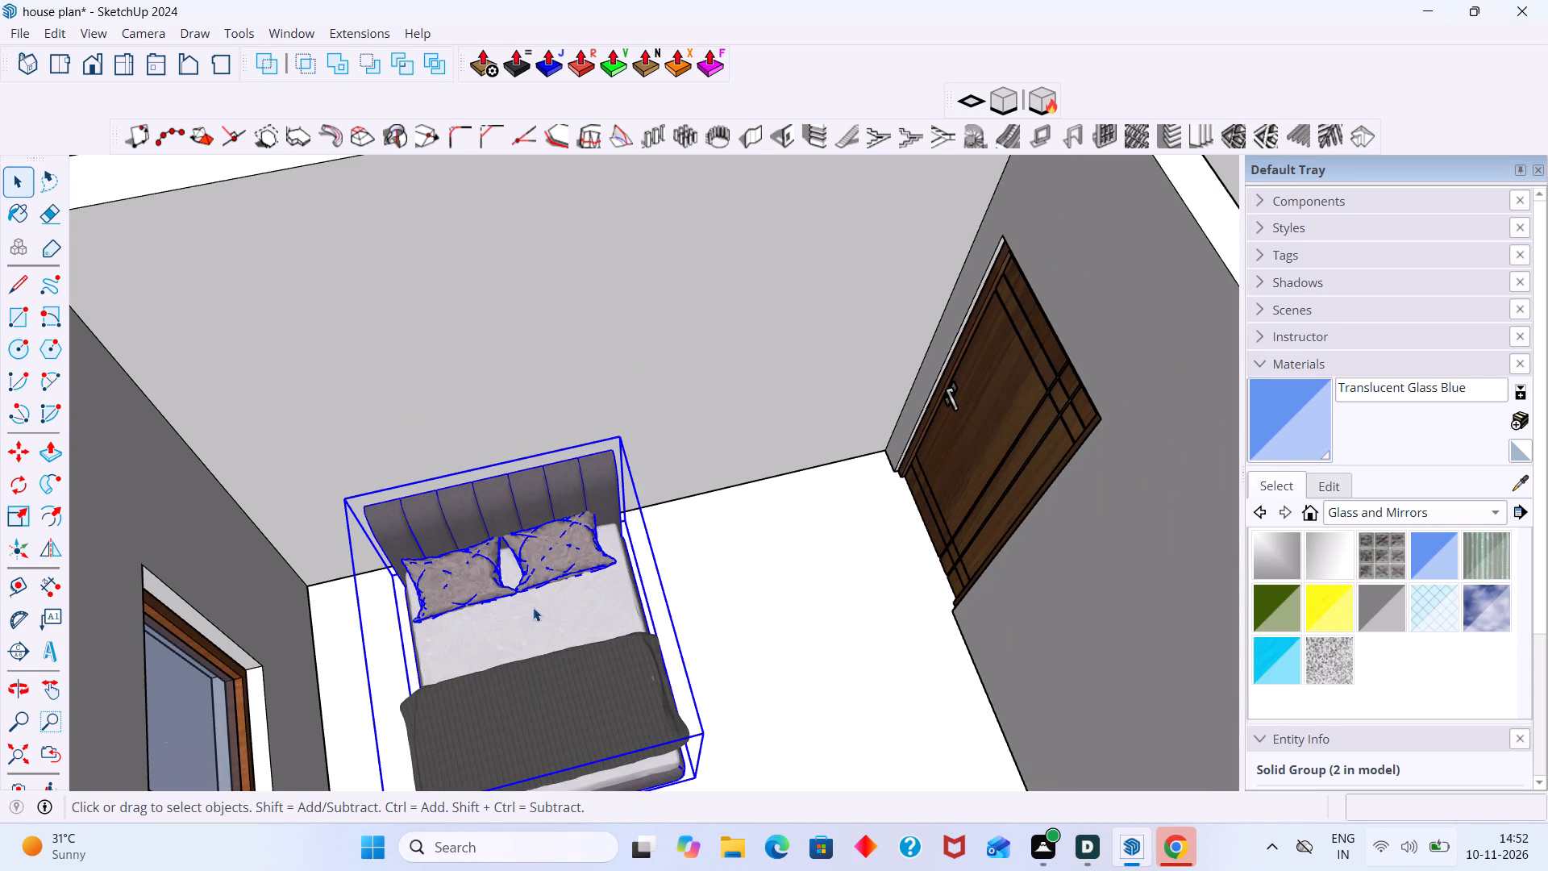
pyautogui.press('m')
pyautogui.moveTo(684, 668); pyautogui.dragTo(584, 594, button='middle')
pyautogui.scroll(2, 693, 839)
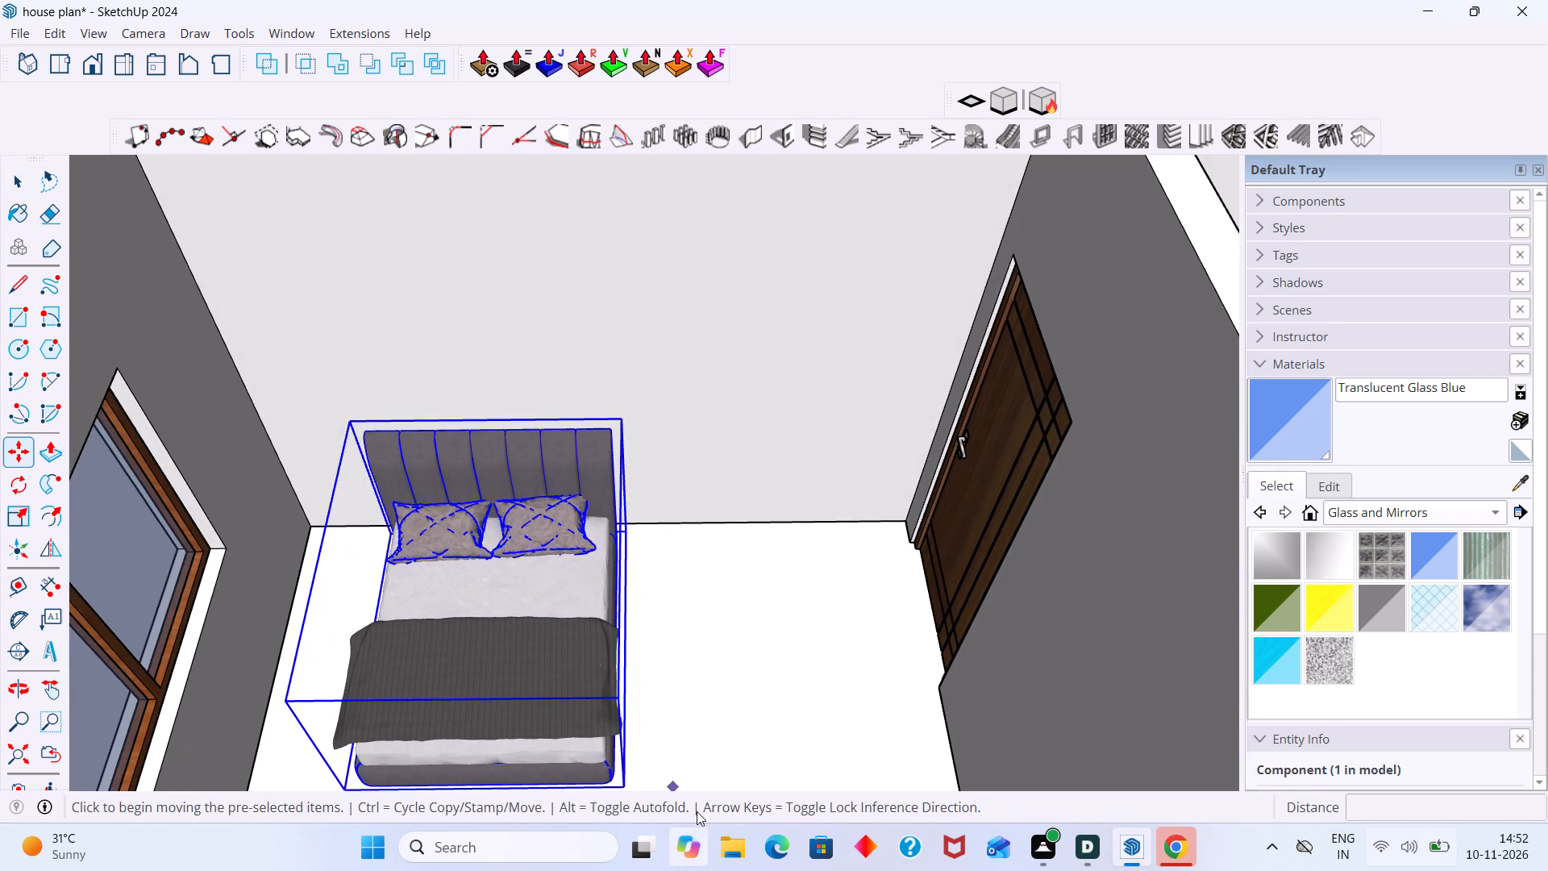
pyautogui.scroll(-4, 673, 737)
pyautogui.scroll(4, 642, 746)
pyautogui.click(626, 785)
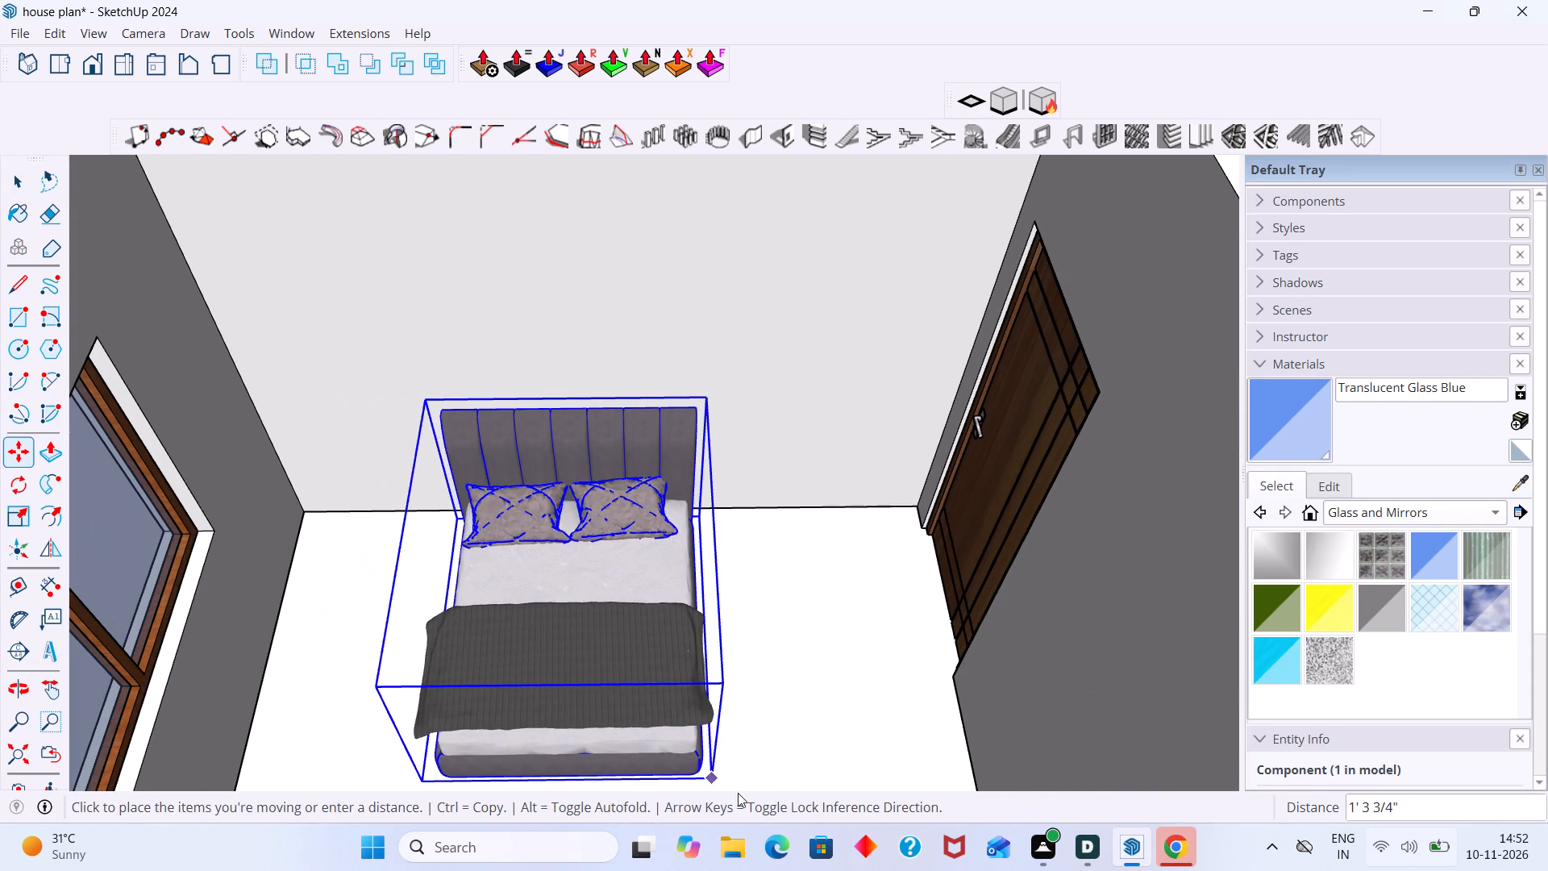
pyautogui.scroll(-4, 839, 732)
pyautogui.moveTo(873, 739); pyautogui.dragTo(659, 683, button='middle')
pyautogui.scroll(-5, 762, 690)
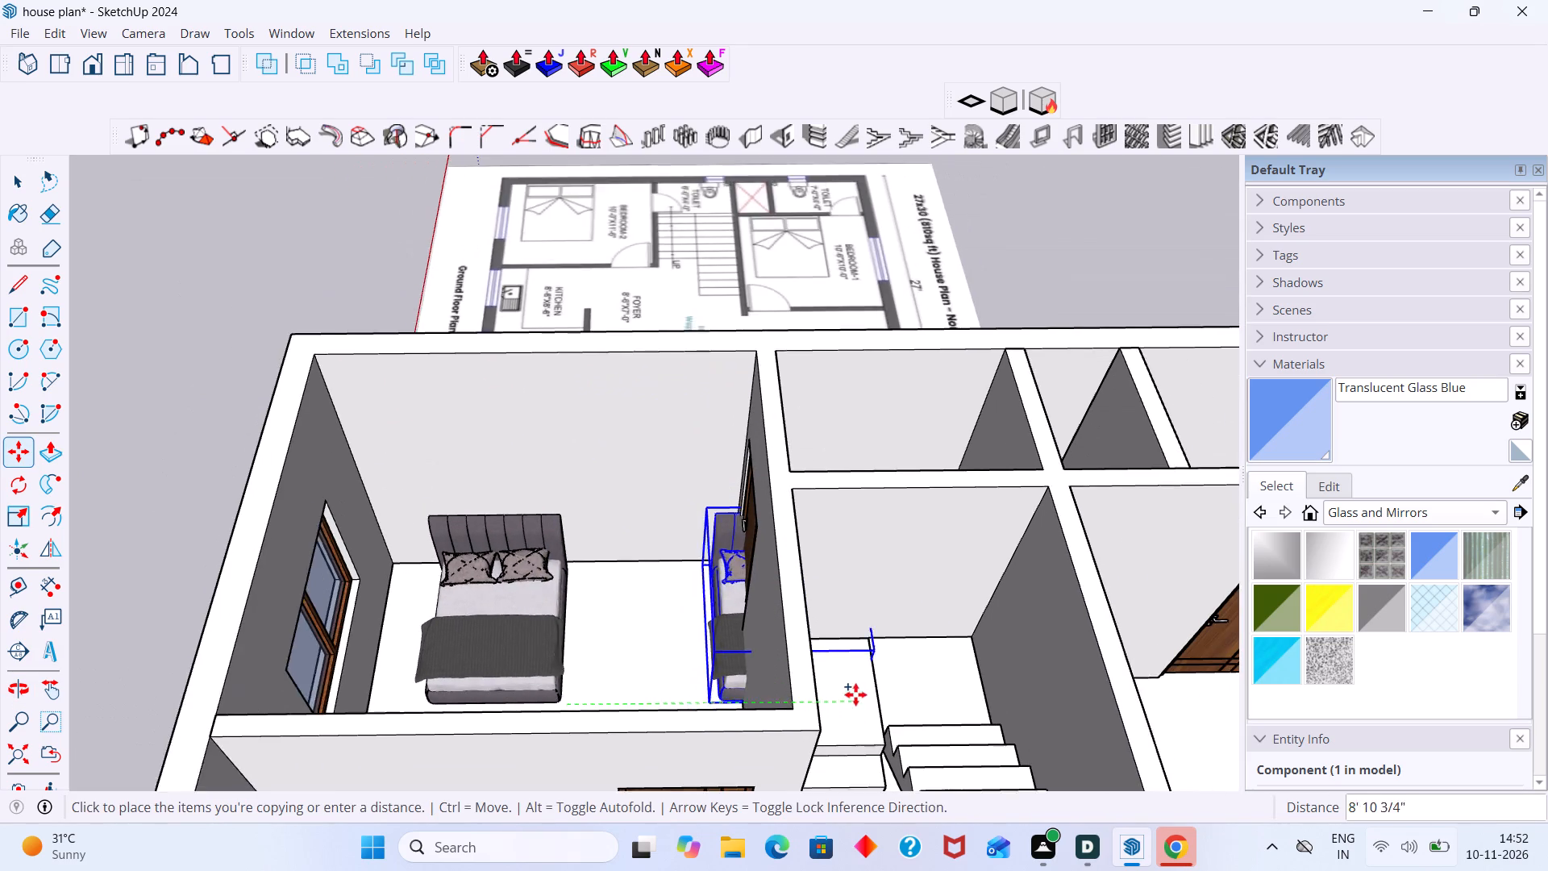
pyautogui.keyDown('shift'); pyautogui.moveTo(1001, 713); pyautogui.dragTo(826, 672, button='middle'); pyautogui.keyUp('shift')
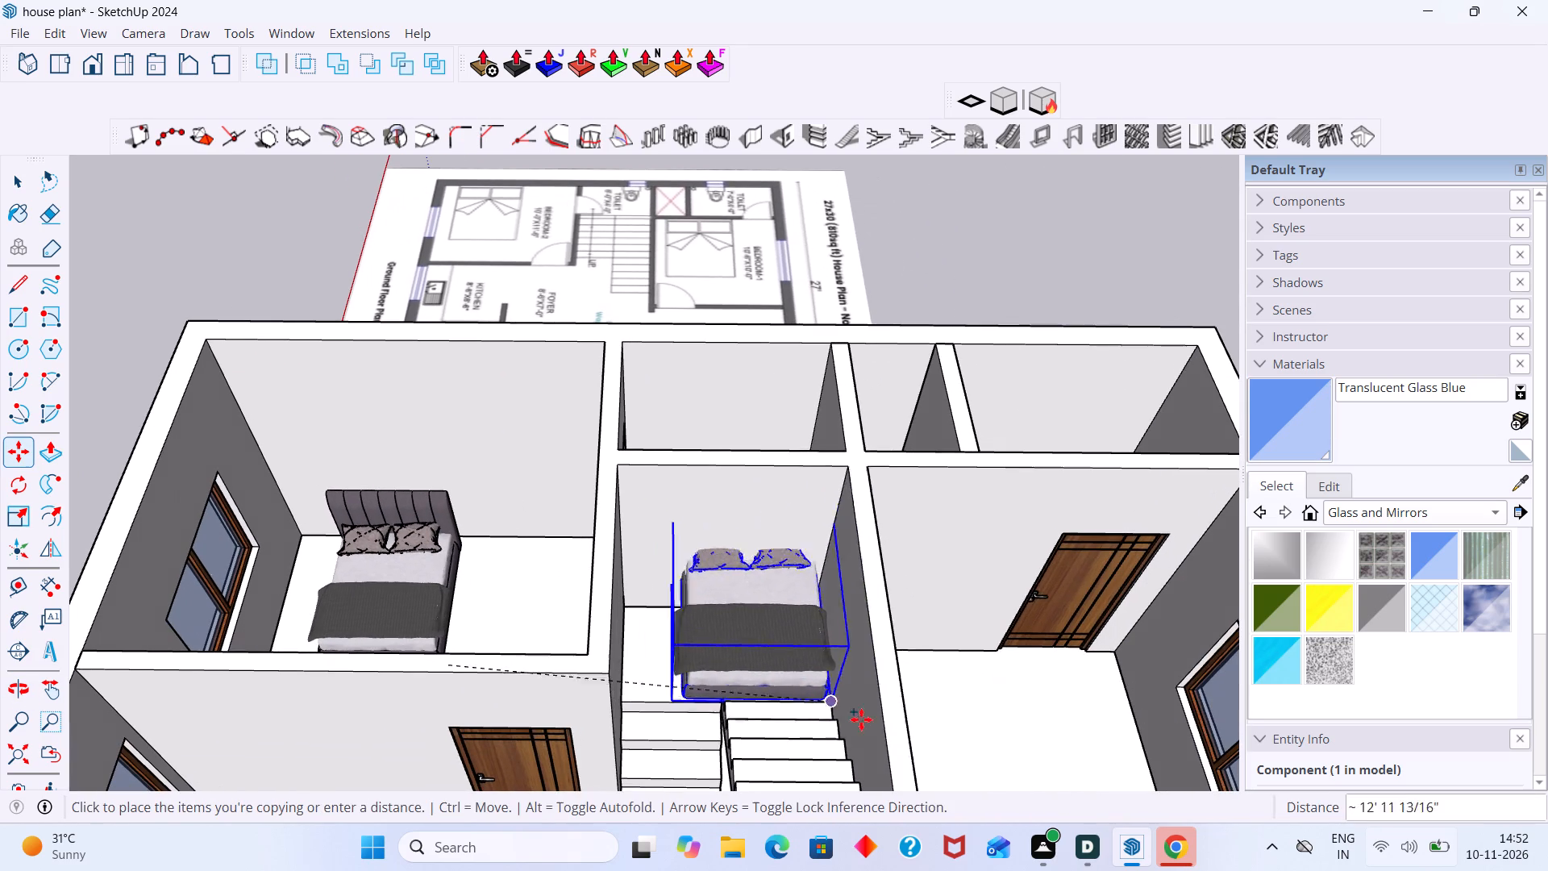
pyautogui.keyDown('shift'); pyautogui.moveTo(1005, 740); pyautogui.dragTo(799, 669, button='middle'); pyautogui.keyUp('shift')
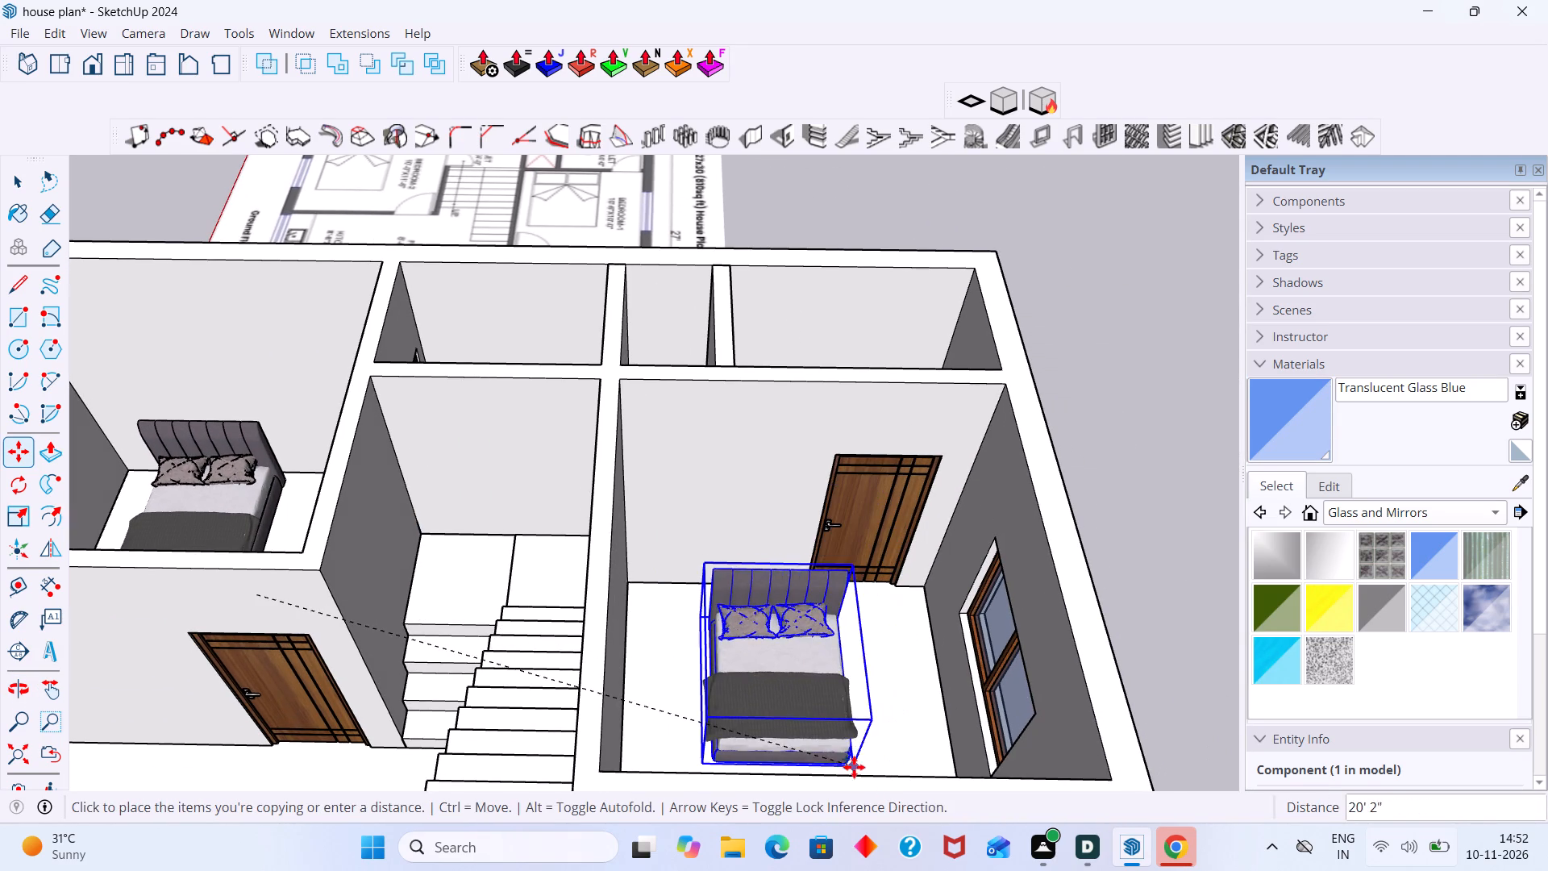
pyautogui.scroll(-1, 809, 752)
pyautogui.moveTo(809, 752); pyautogui.dragTo(833, 779, button='middle')
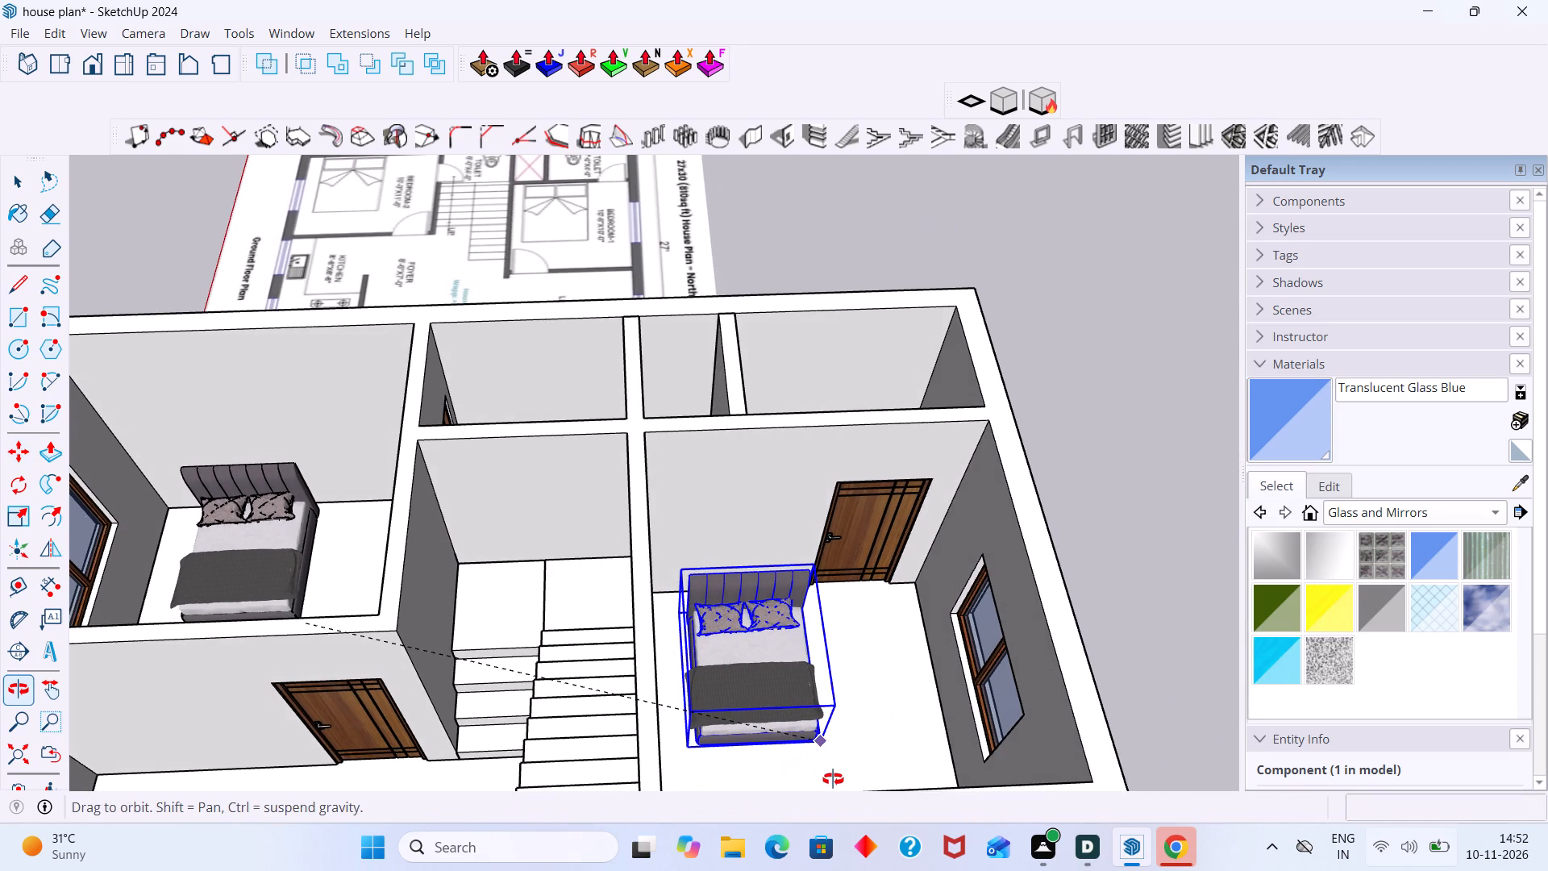
pyautogui.moveTo(833, 779); pyautogui.dragTo(835, 788, button='middle')
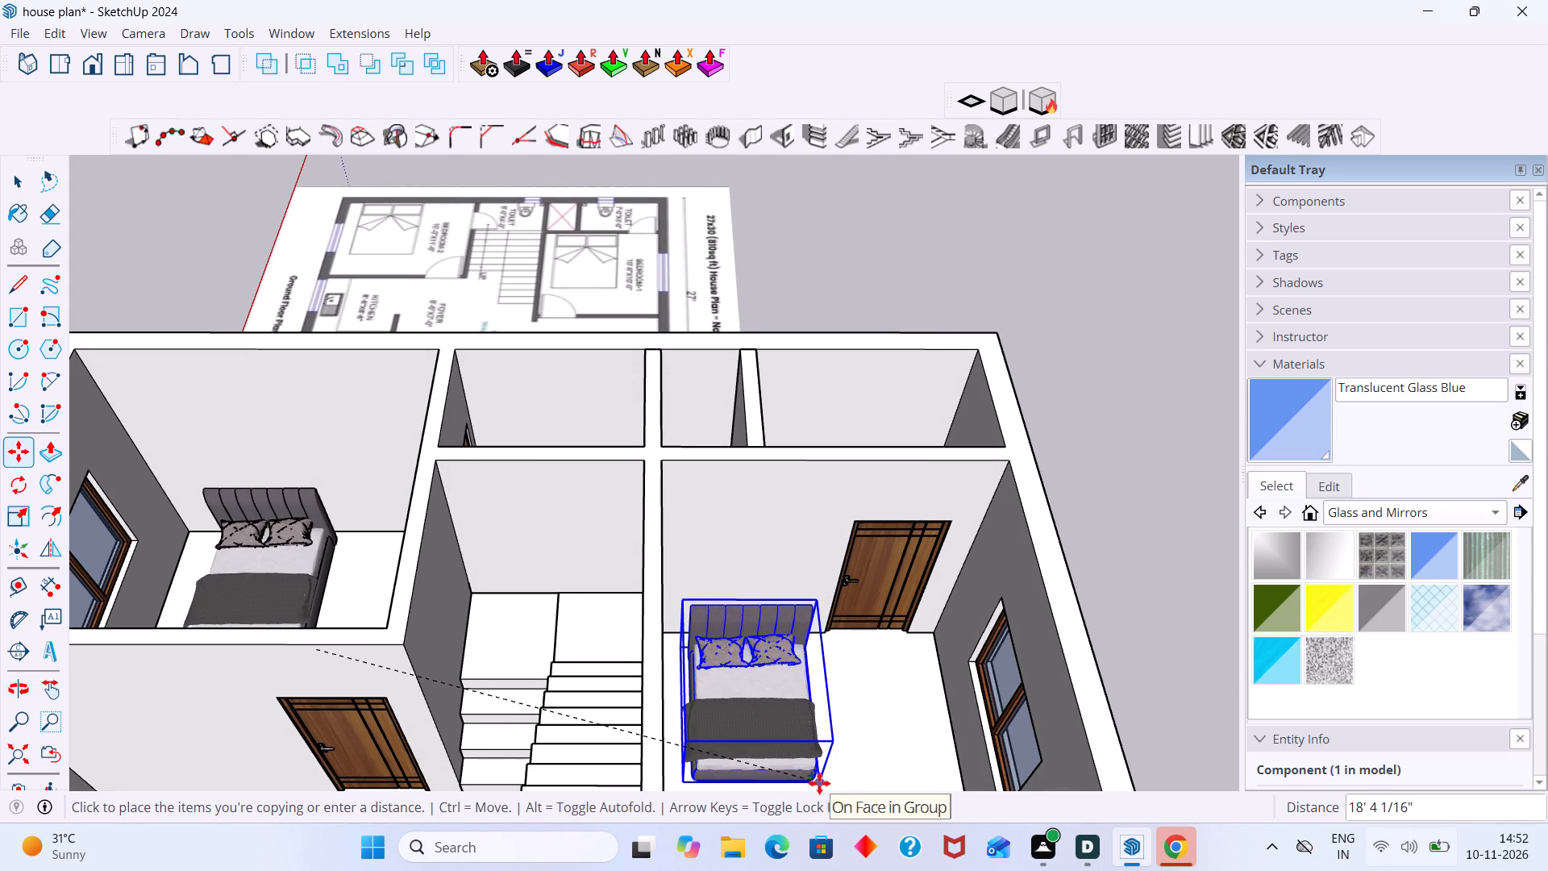
pyautogui.click(819, 783)
pyautogui.press('space')
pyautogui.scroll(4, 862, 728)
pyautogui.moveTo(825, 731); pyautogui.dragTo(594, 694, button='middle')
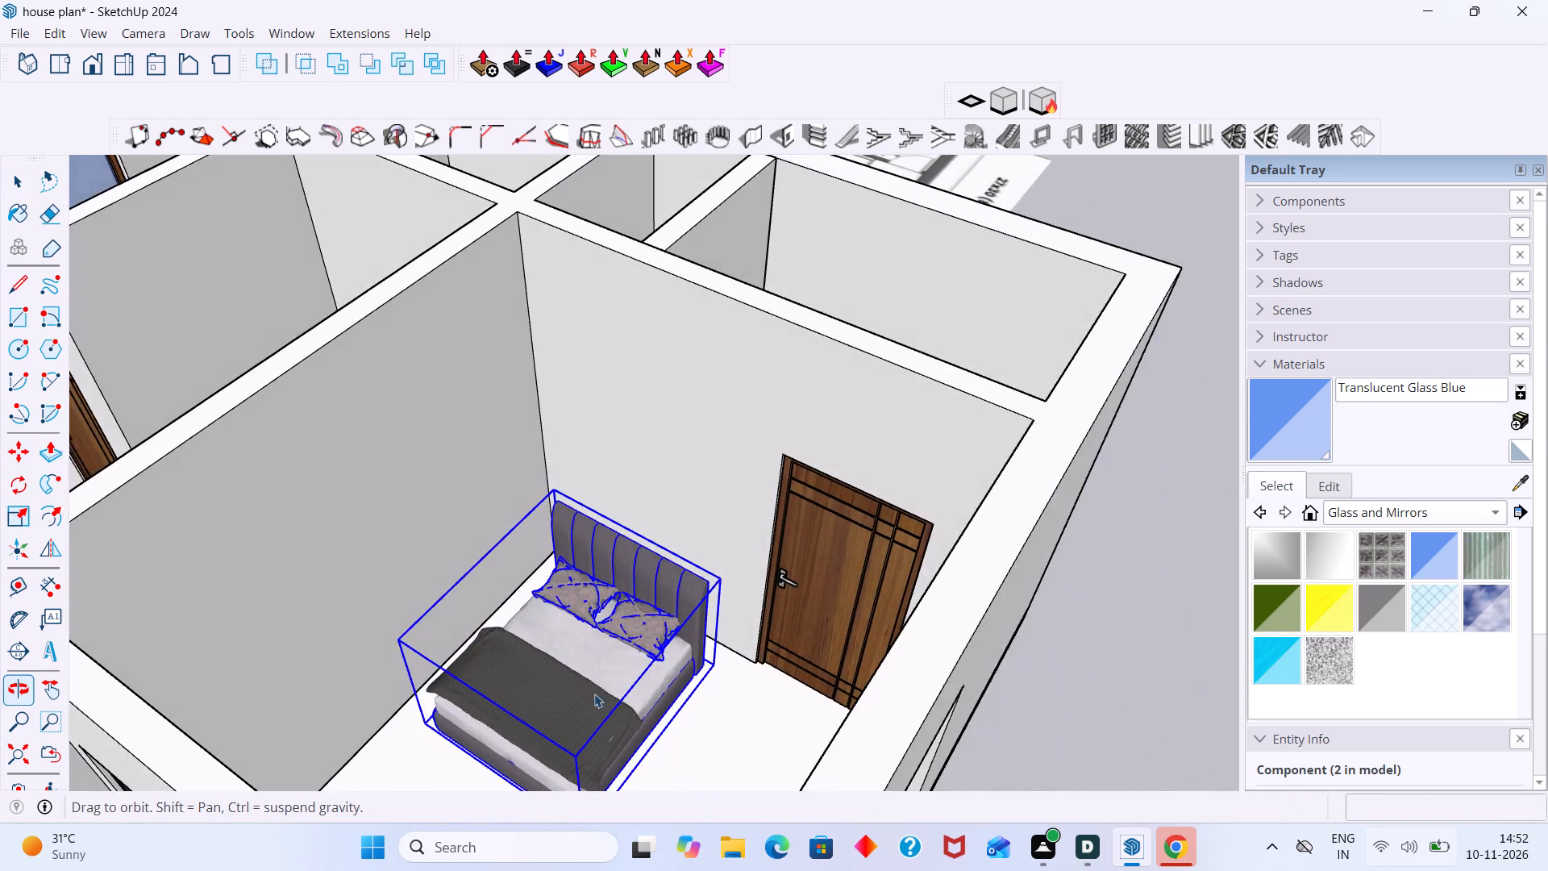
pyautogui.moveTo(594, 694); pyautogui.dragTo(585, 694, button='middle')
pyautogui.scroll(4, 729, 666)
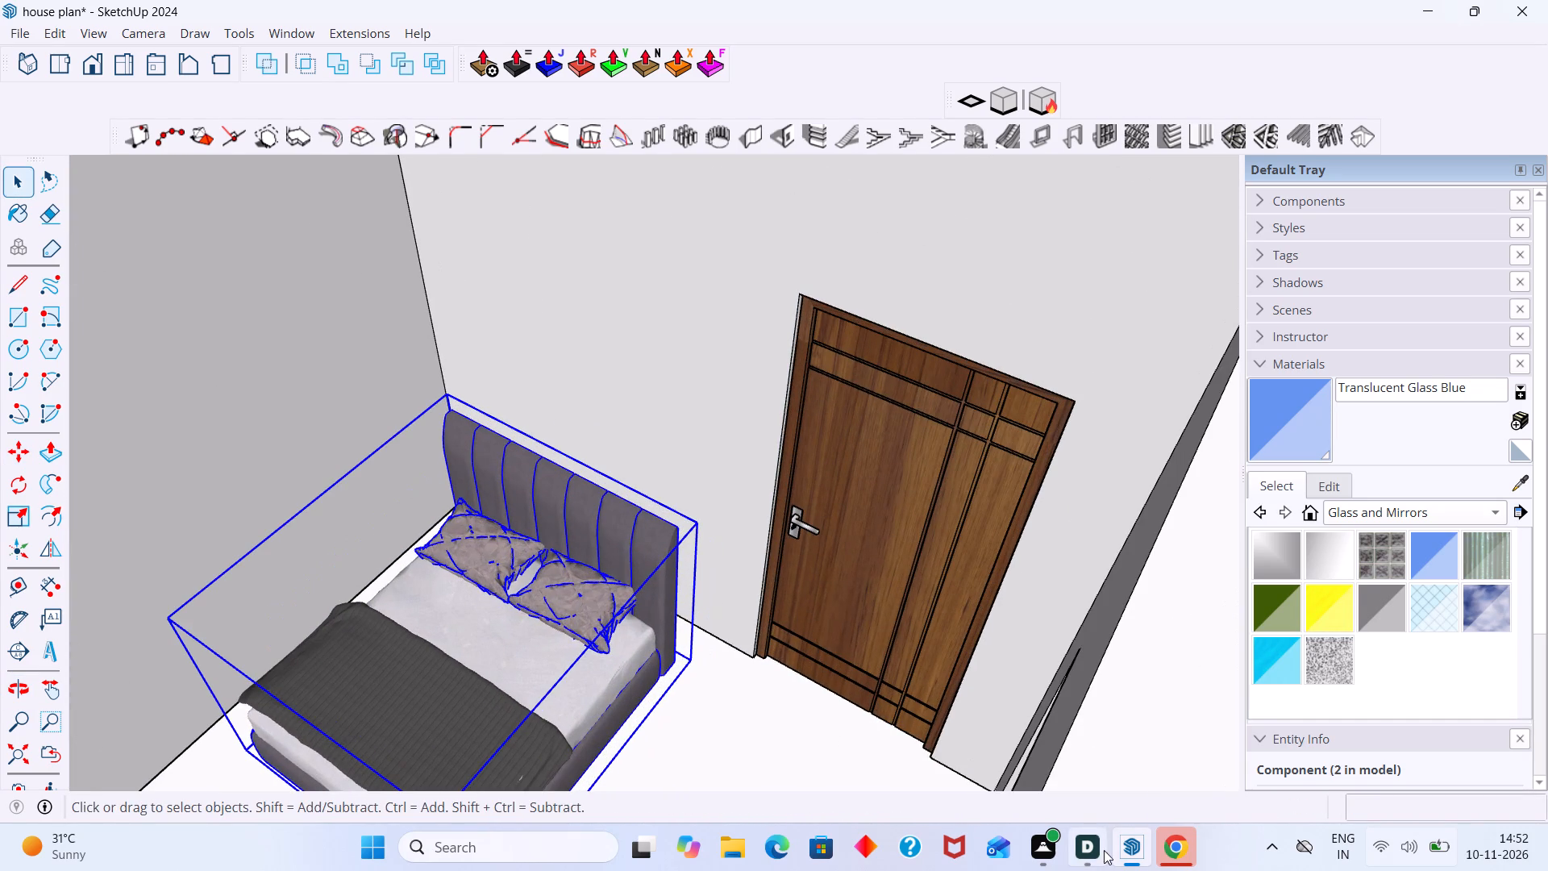
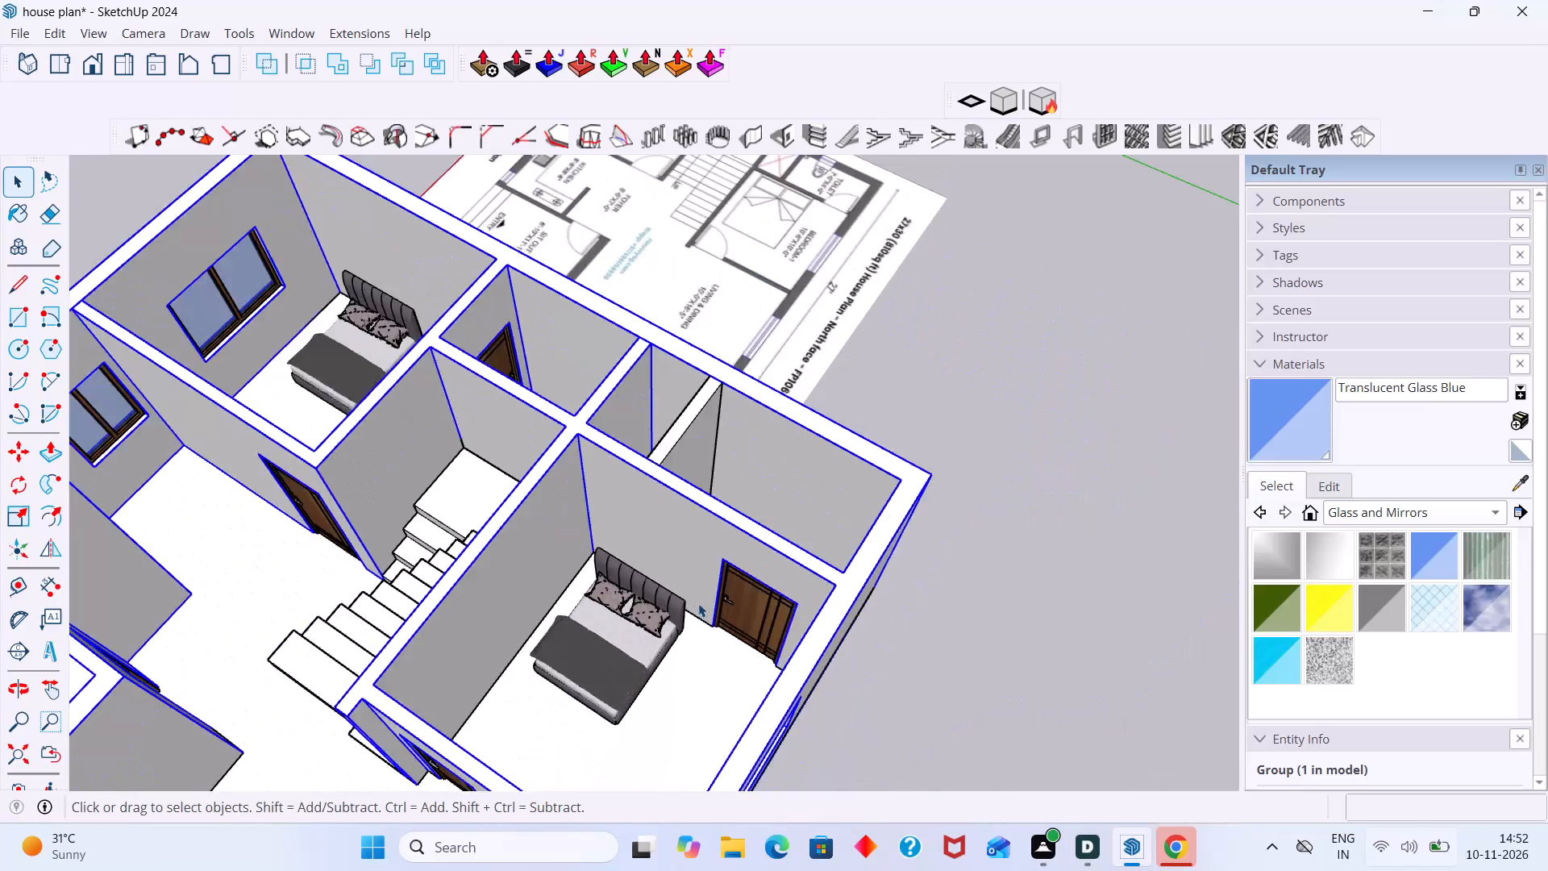
# Move the Bedroom 1 bed about 5 1/4" along the red axis toward the headboard wall, using its lower headboard corner.
pyautogui.moveTo(678, 589); pyautogui.dragTo(617, 627, button='middle')
pyautogui.scroll(15, 674, 623)
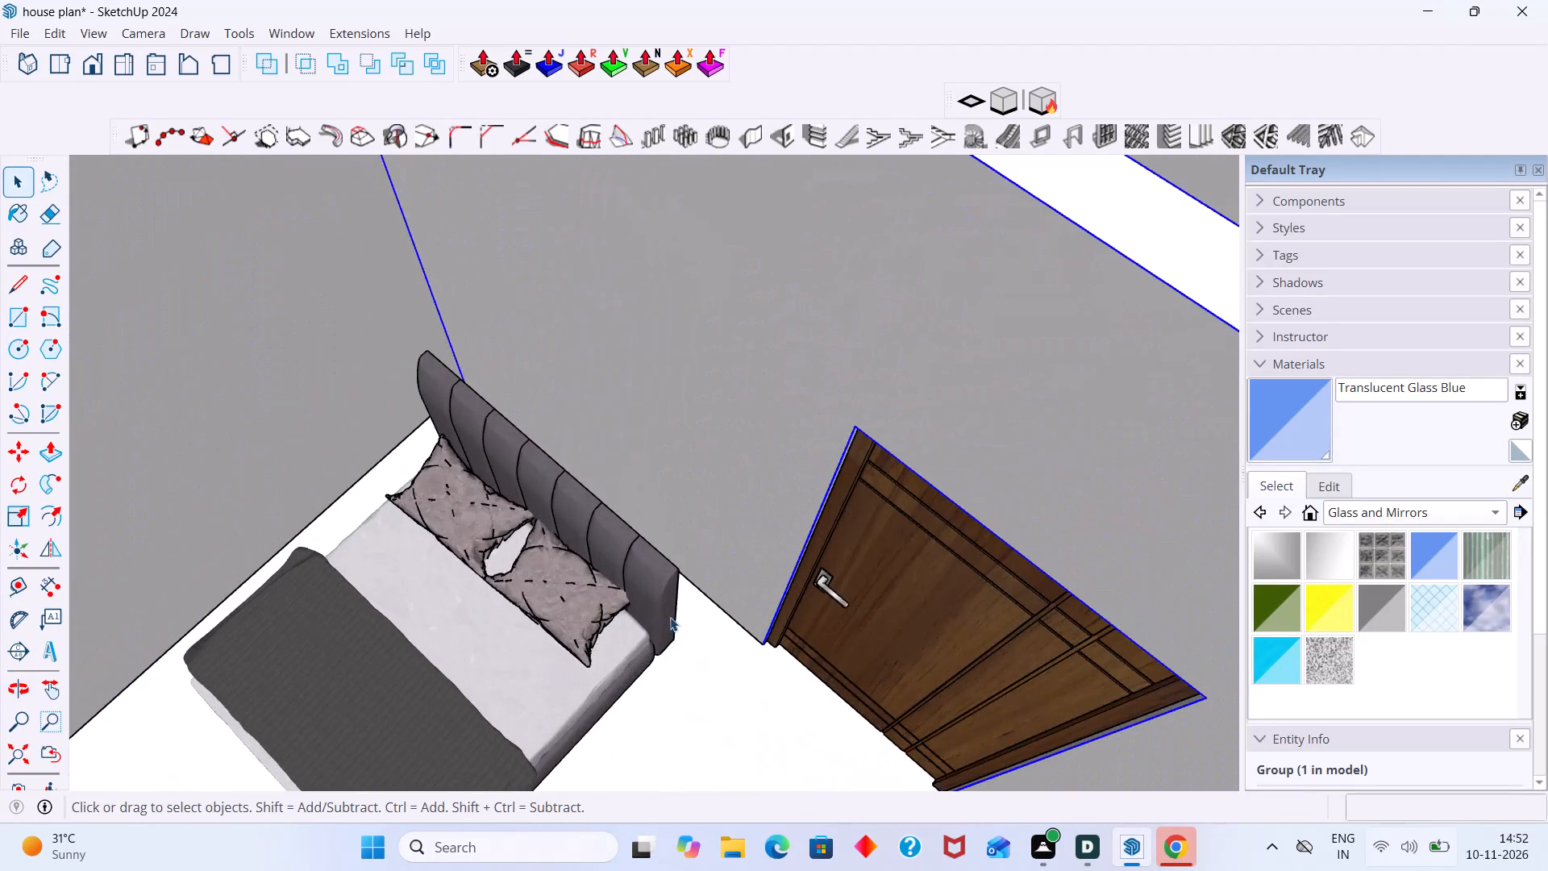
pyautogui.click(670, 617)
pyautogui.moveTo(667, 614); pyautogui.dragTo(535, 587, button='middle')
pyautogui.press('m')
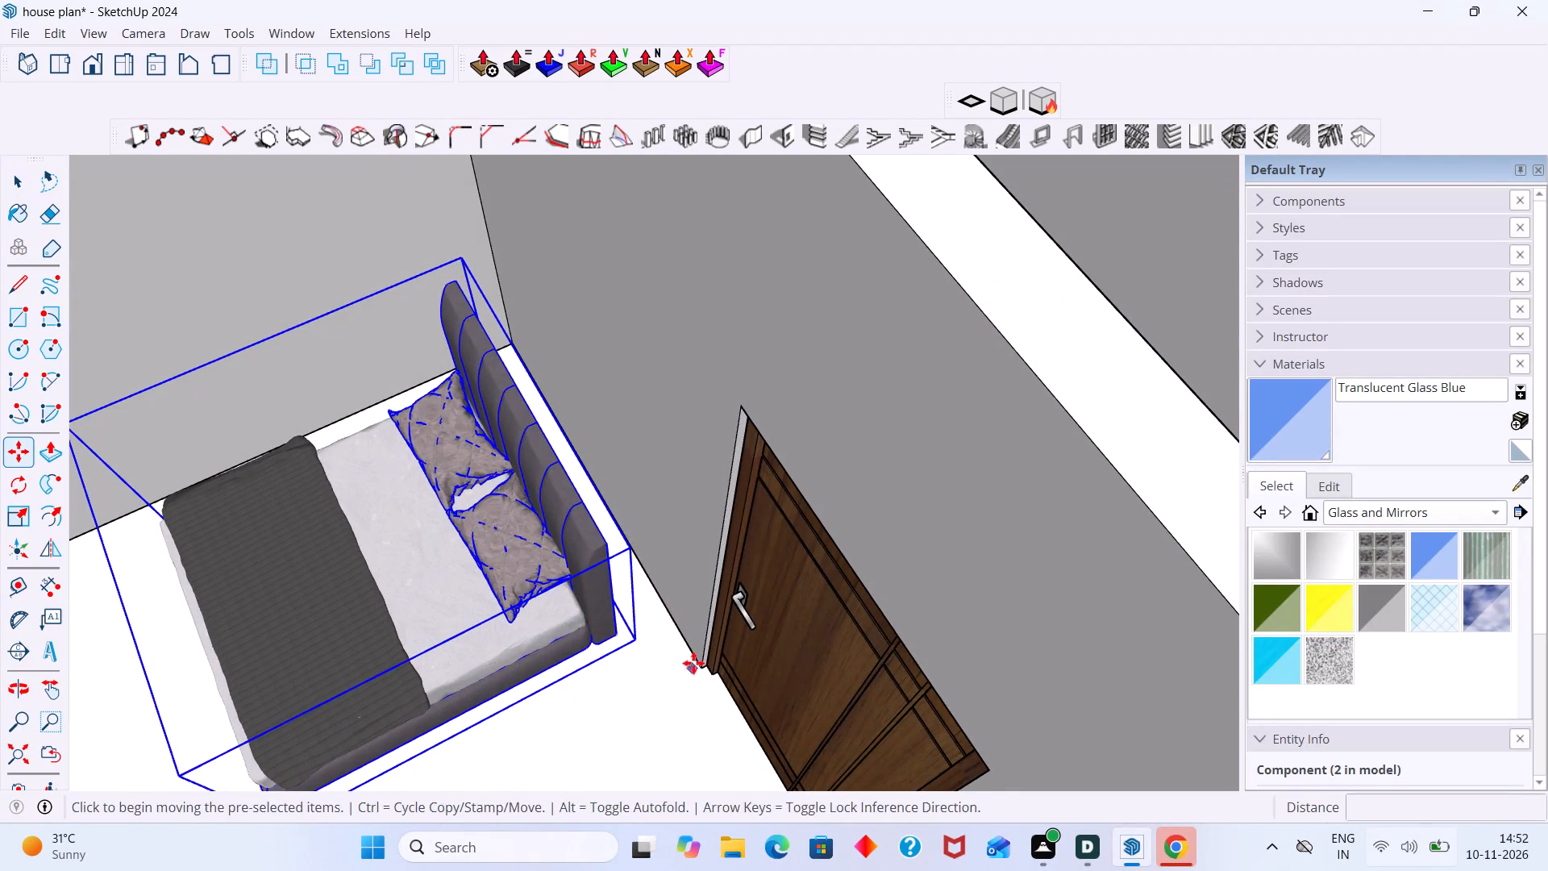
pyautogui.moveTo(665, 634); pyautogui.dragTo(610, 604, button='middle')
pyautogui.scroll(8, 603, 624)
pyautogui.click(579, 628)
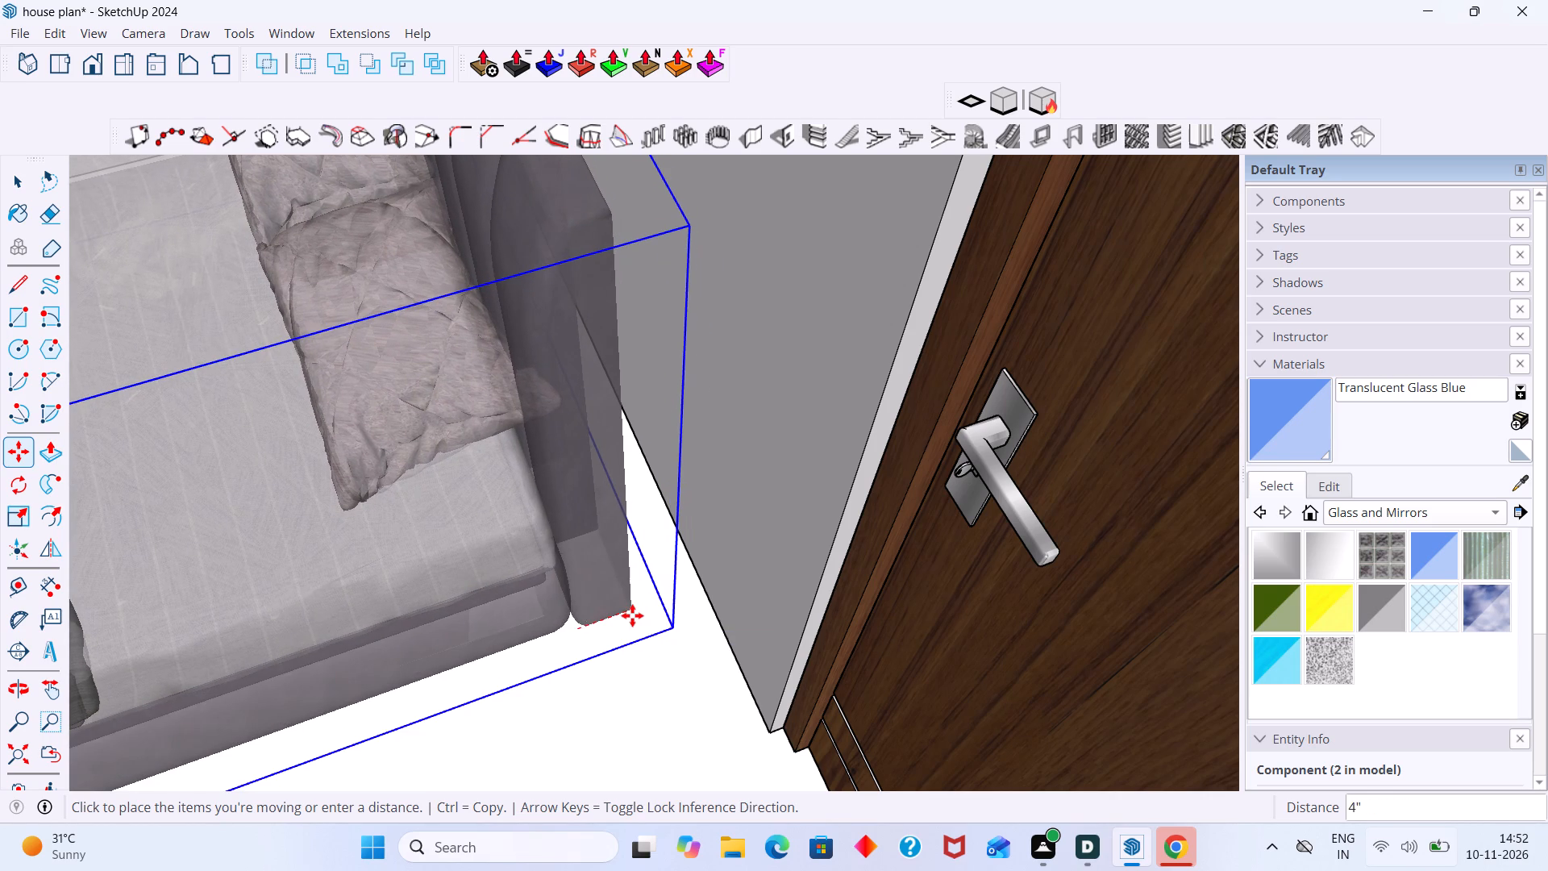
pyautogui.press('Right')
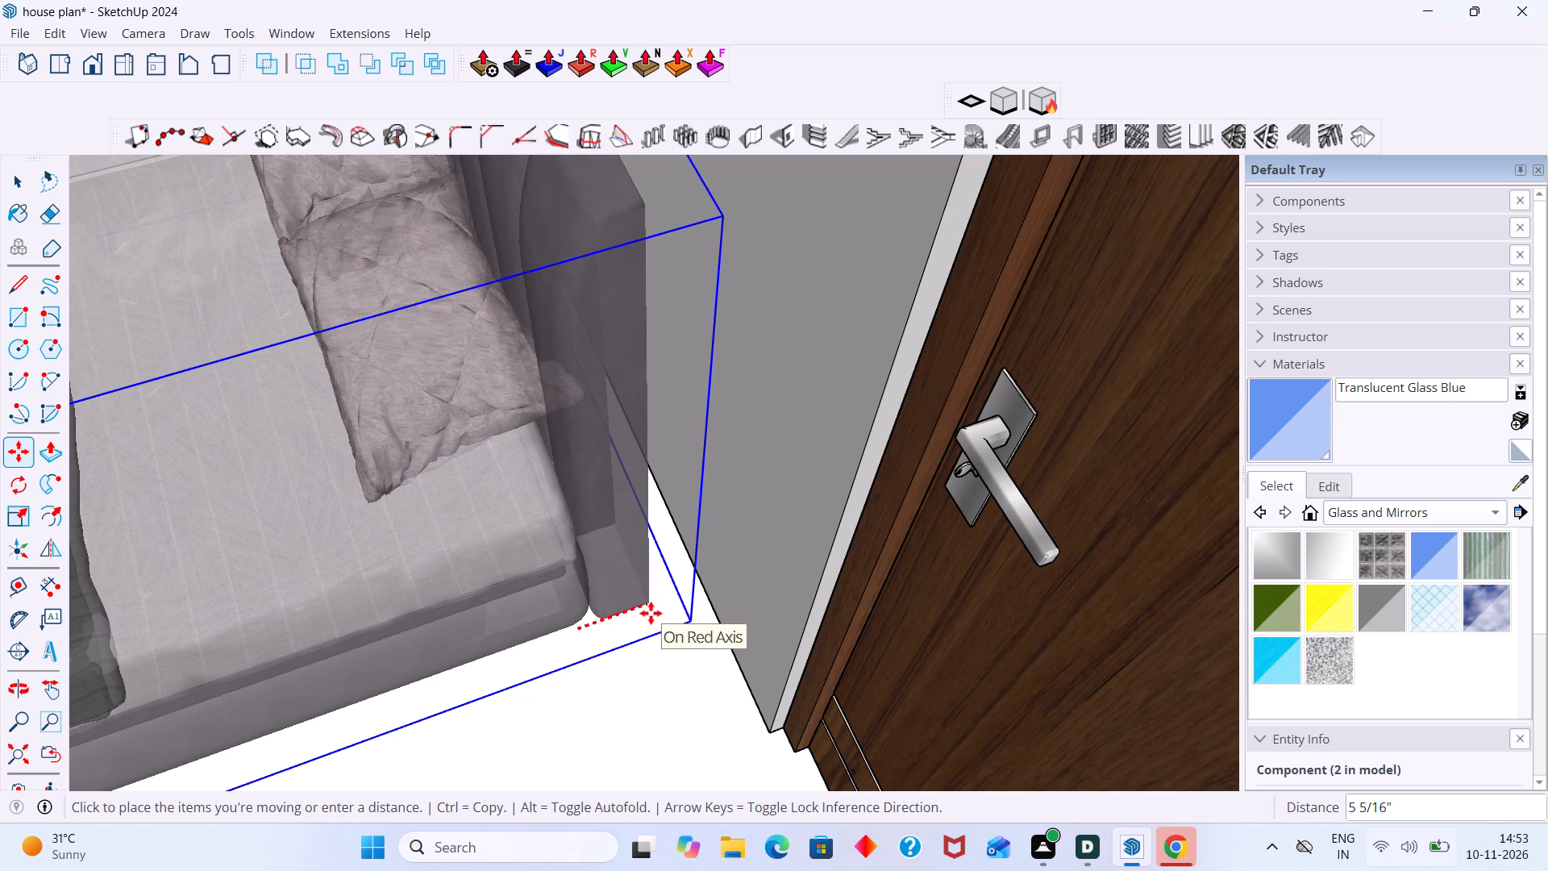
pyautogui.click(645, 598)
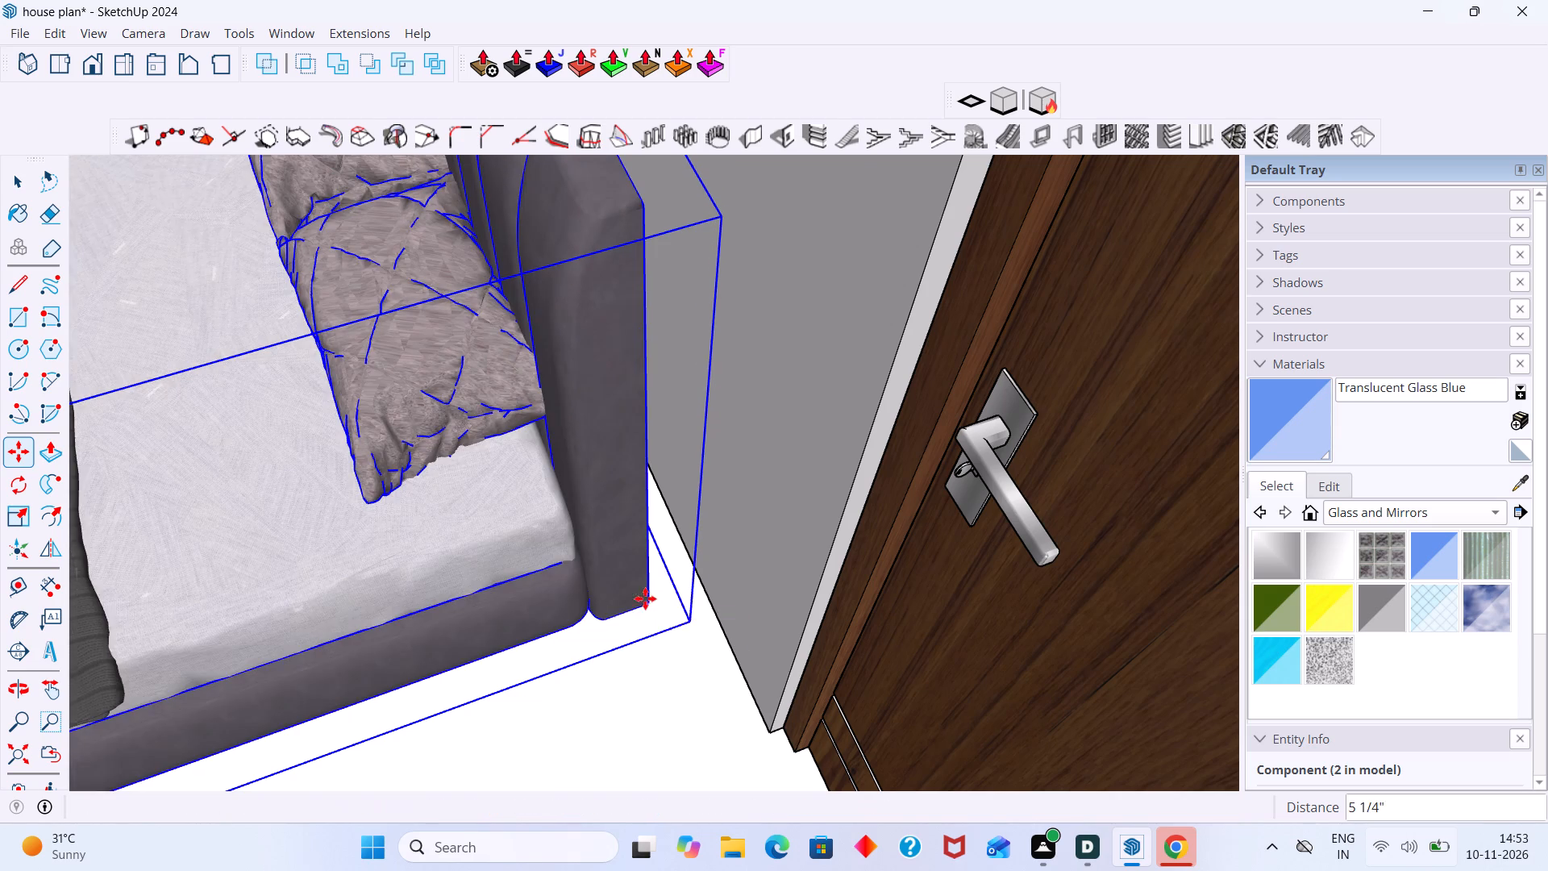
pyautogui.press('space')
pyautogui.scroll(-16, 709, 636)
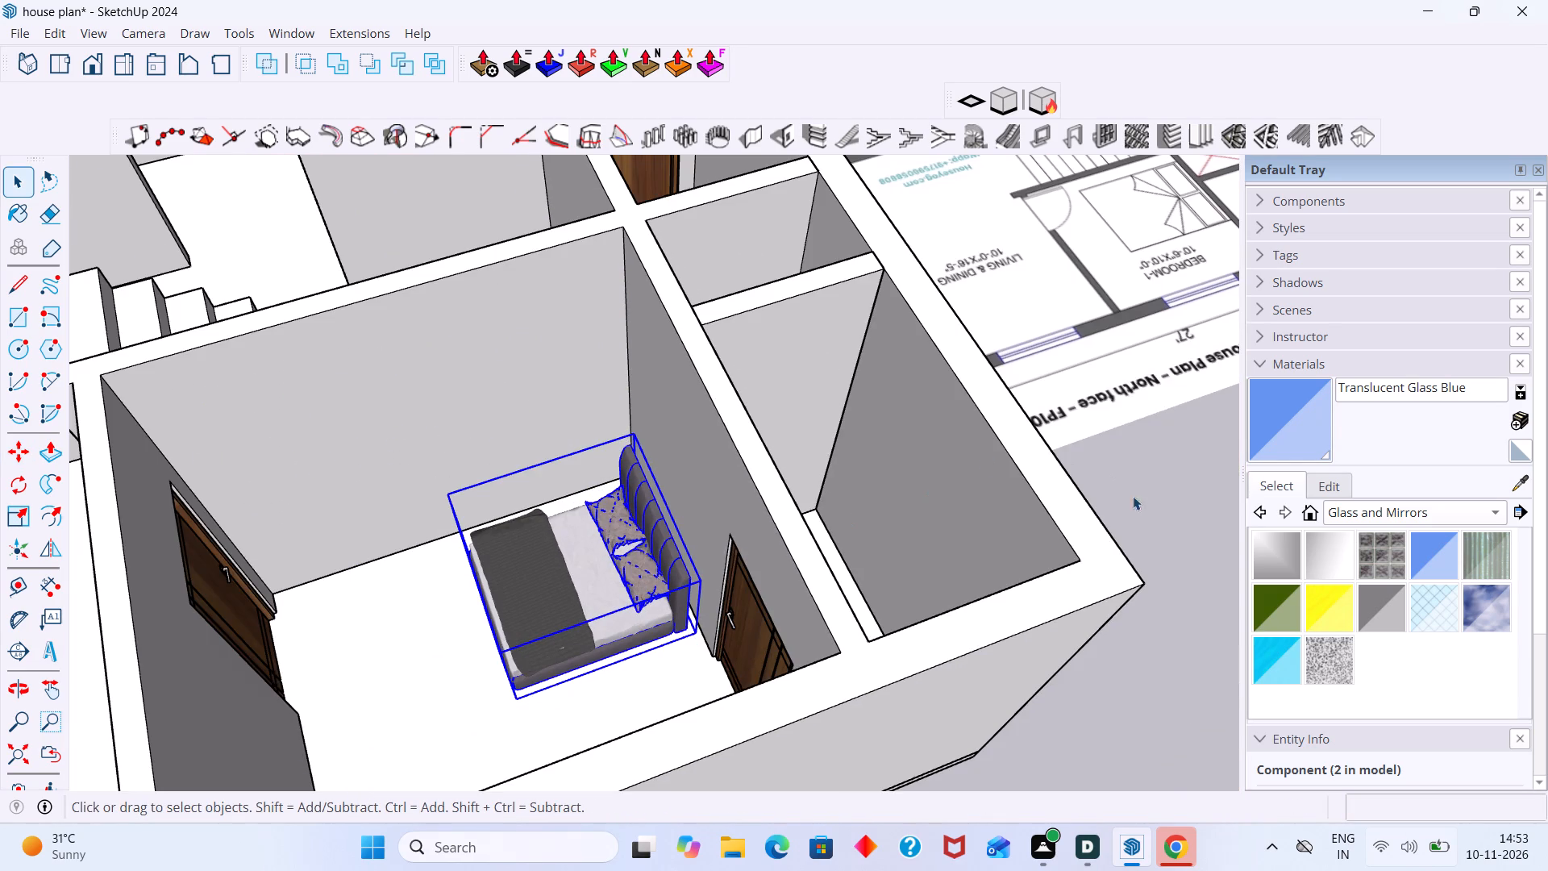
pyautogui.click(1167, 502)
# Move the Bedroom 1 bed about 5 1/16" along the green axis toward the staircase-side wall.
pyautogui.scroll(7, 724, 531)
pyautogui.click(610, 613)
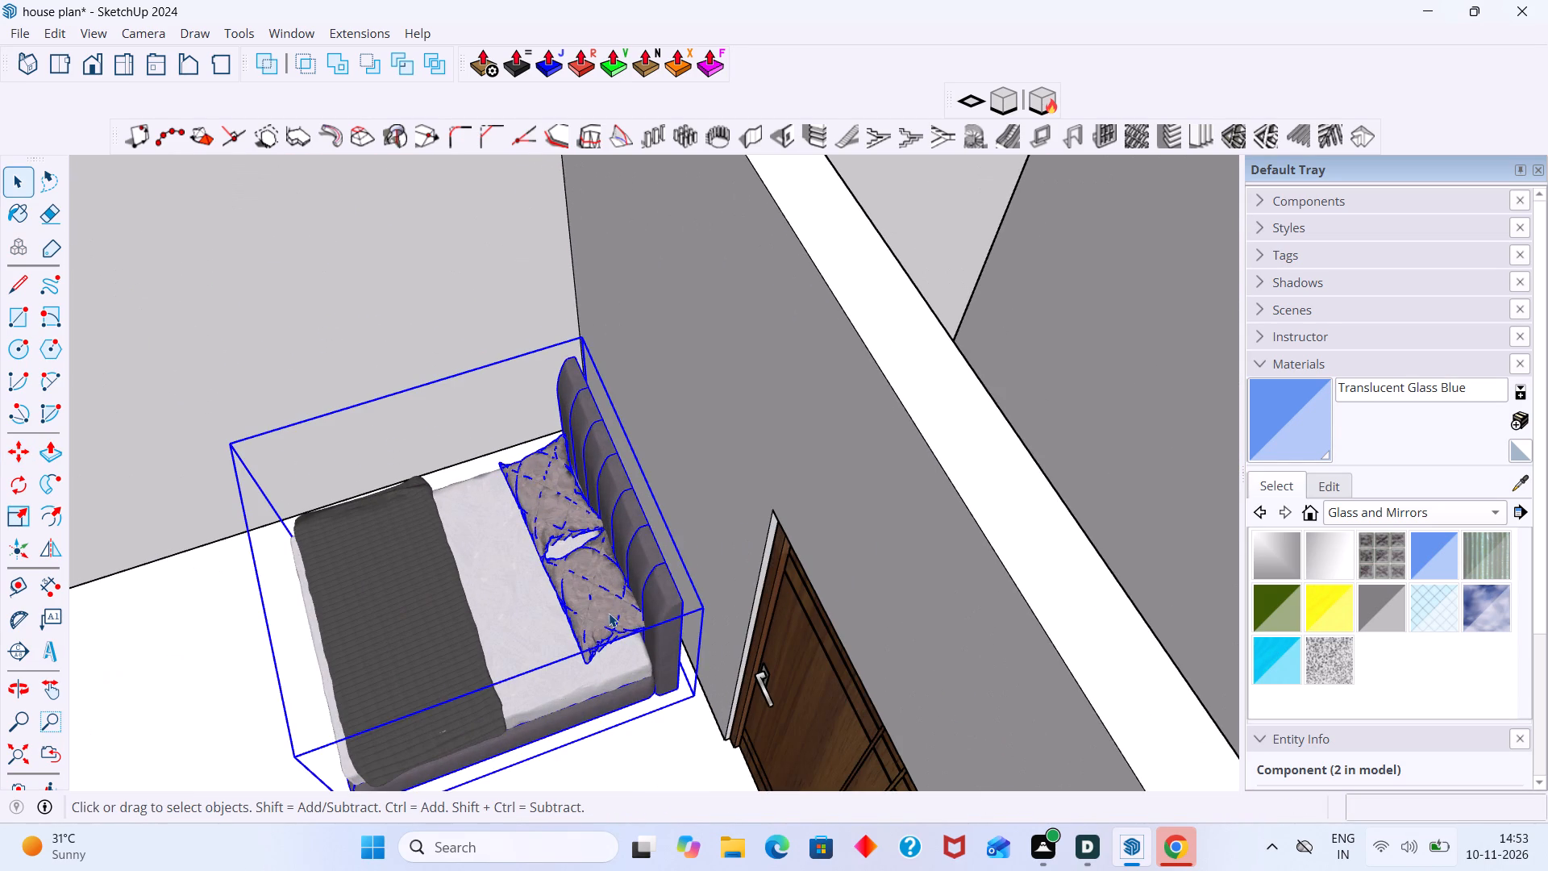
pyautogui.press('m')
pyautogui.scroll(5, 654, 645)
pyautogui.click(680, 713)
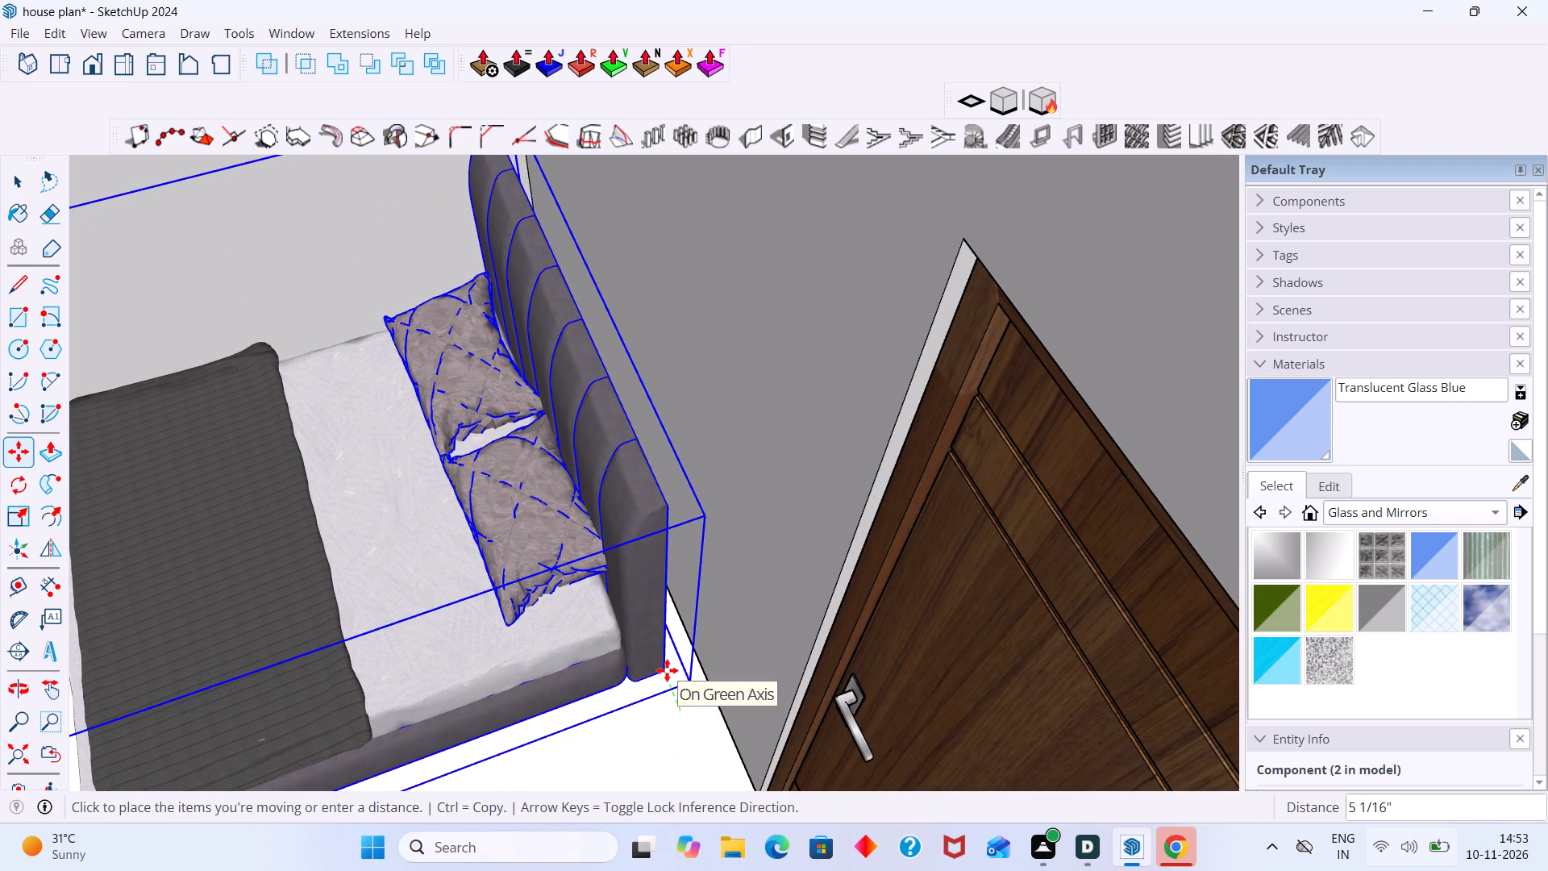
pyautogui.click(666, 666)
pyautogui.press('space')
pyautogui.scroll(-5, 772, 673)
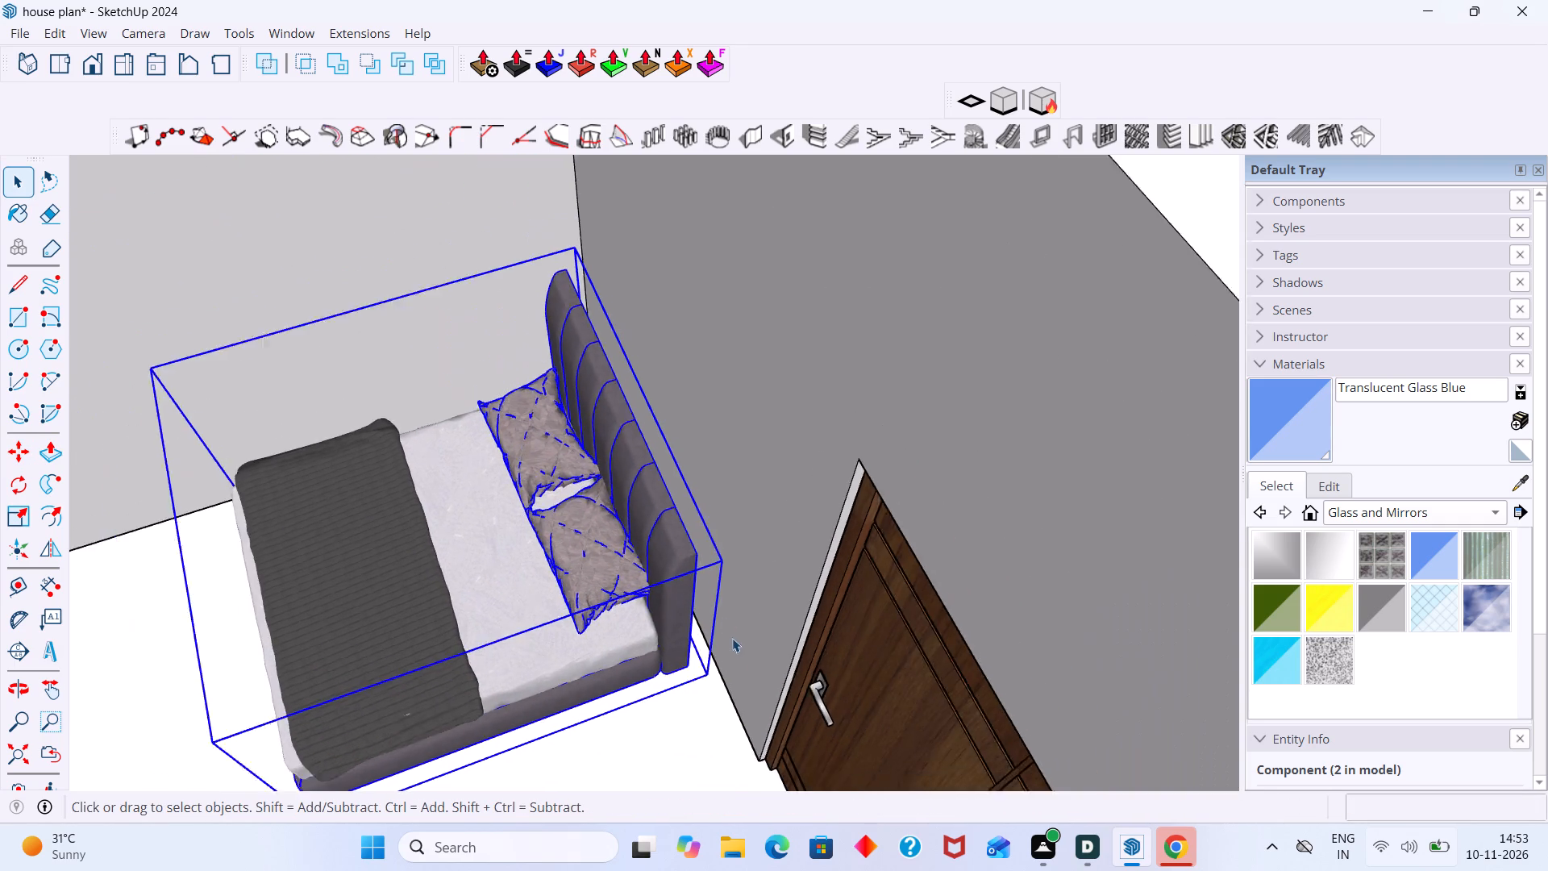
pyautogui.scroll(-5, 732, 638)
pyautogui.scroll(-7, 909, 470)
pyautogui.scroll(-3, 425, 531)
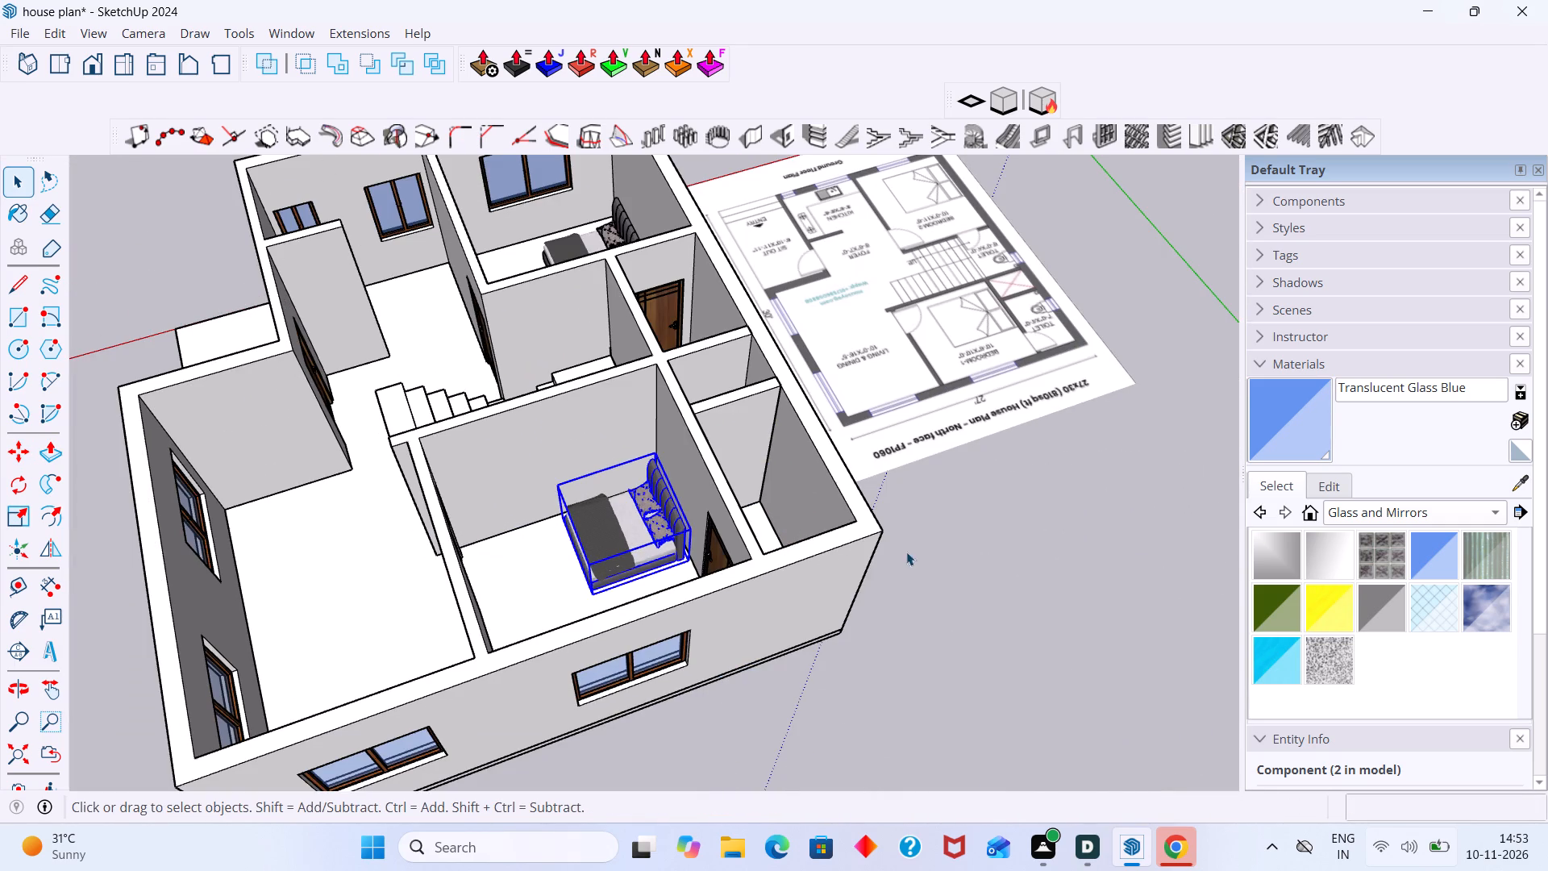
pyautogui.click(983, 544)
# Examine the placement of both beds and the room layout against the floor plan, including the toilets.
pyautogui.scroll(2, 631, 515)
pyautogui.moveTo(626, 508); pyautogui.dragTo(938, 576, button='middle')
pyautogui.scroll(12, 675, 529)
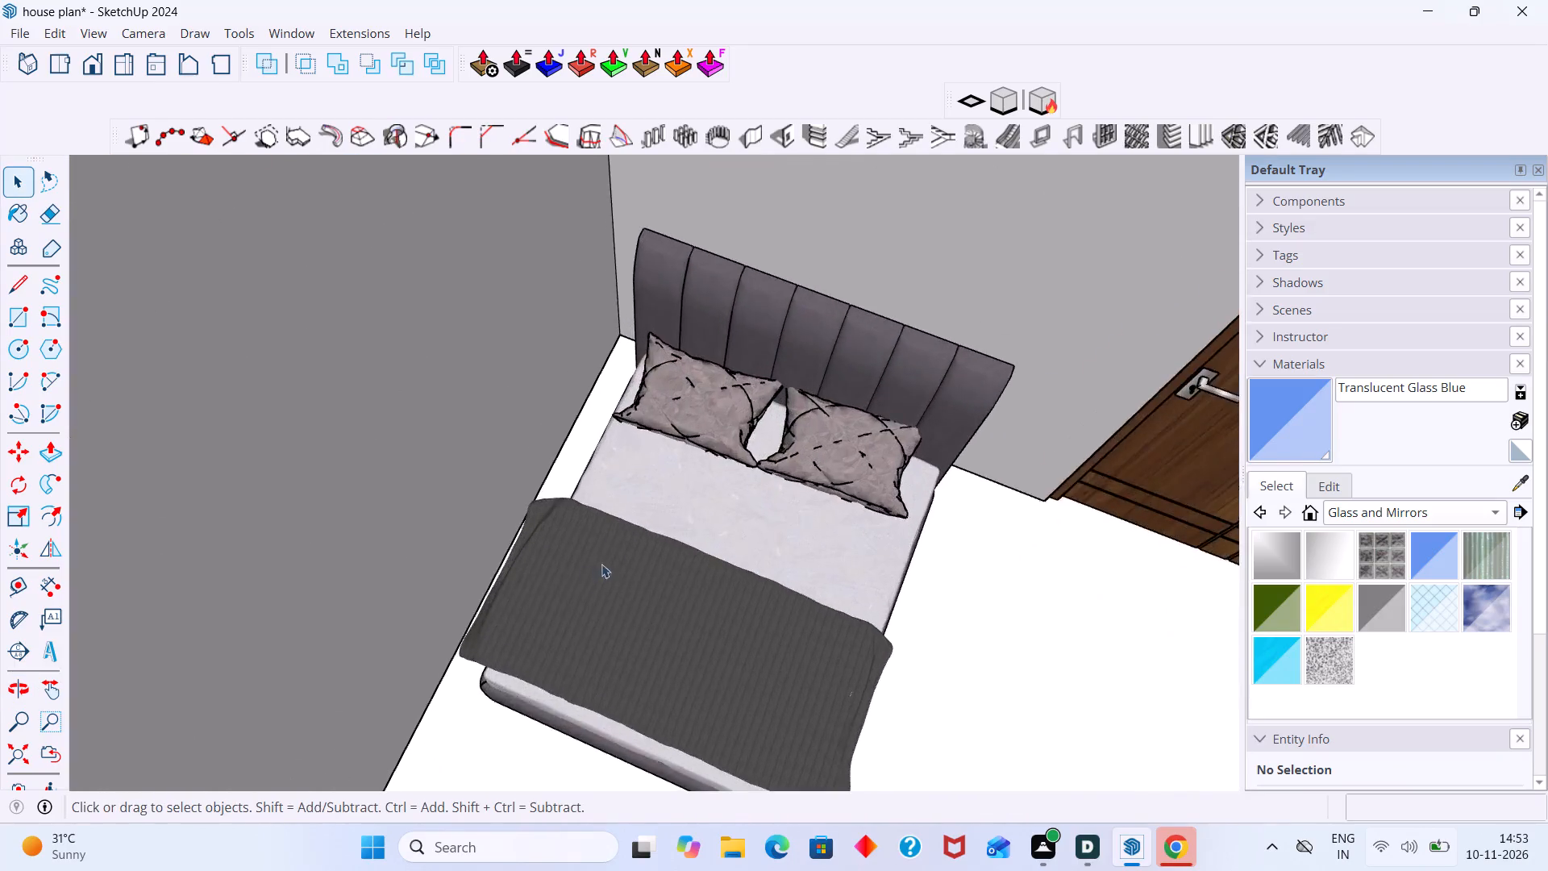
pyautogui.moveTo(592, 577); pyautogui.dragTo(751, 549, button='middle')
pyautogui.scroll(-19, 748, 548)
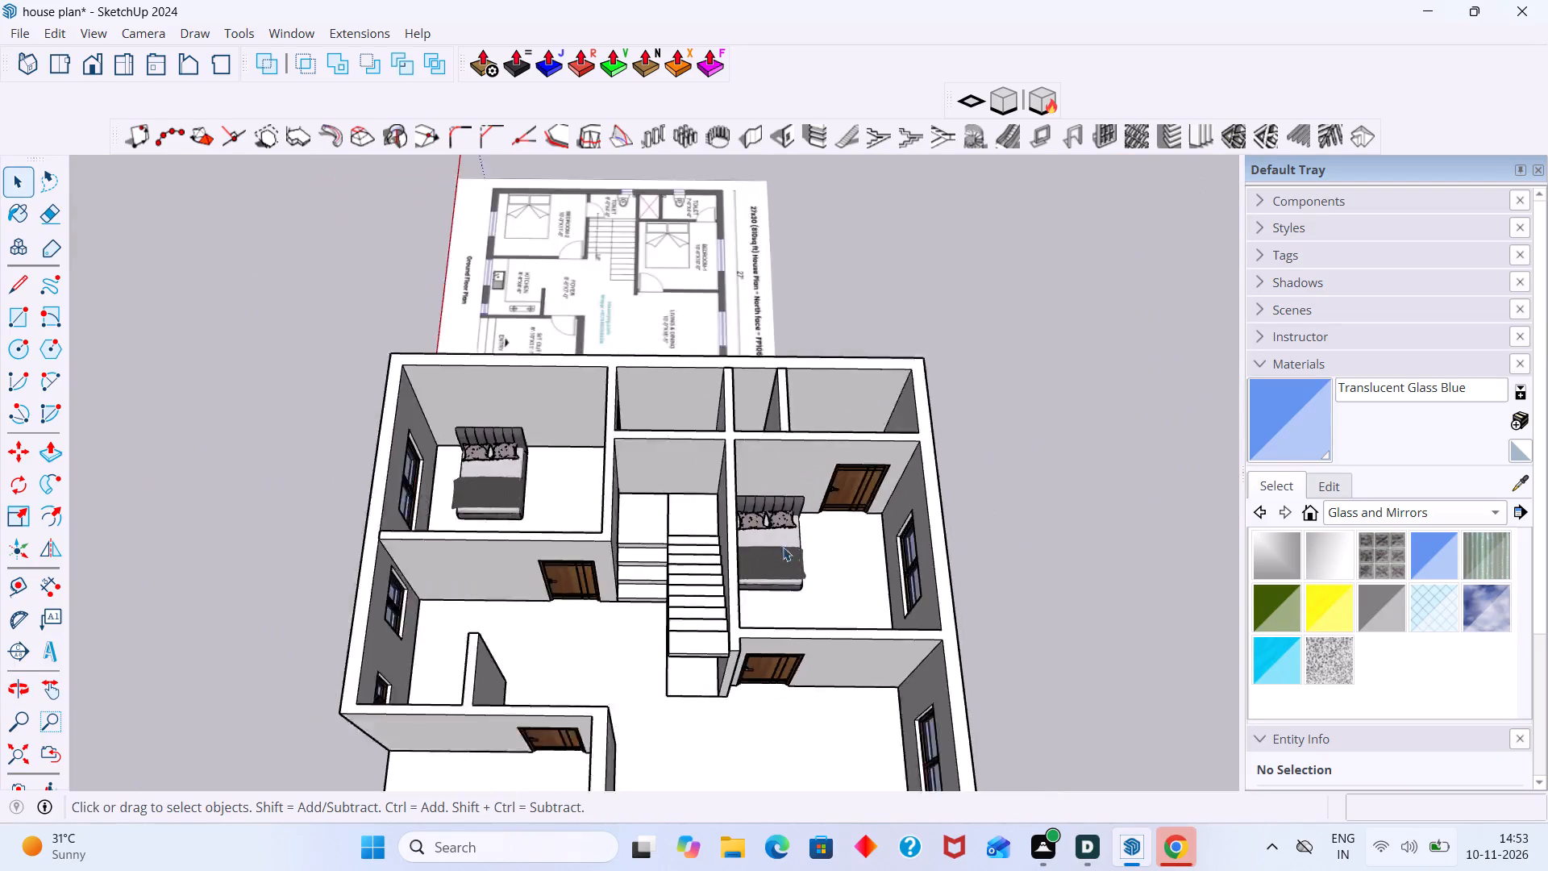
pyautogui.scroll(-3, 783, 547)
pyautogui.scroll(8, 738, 338)
pyautogui.moveTo(708, 356); pyautogui.dragTo(705, 407, button='middle')
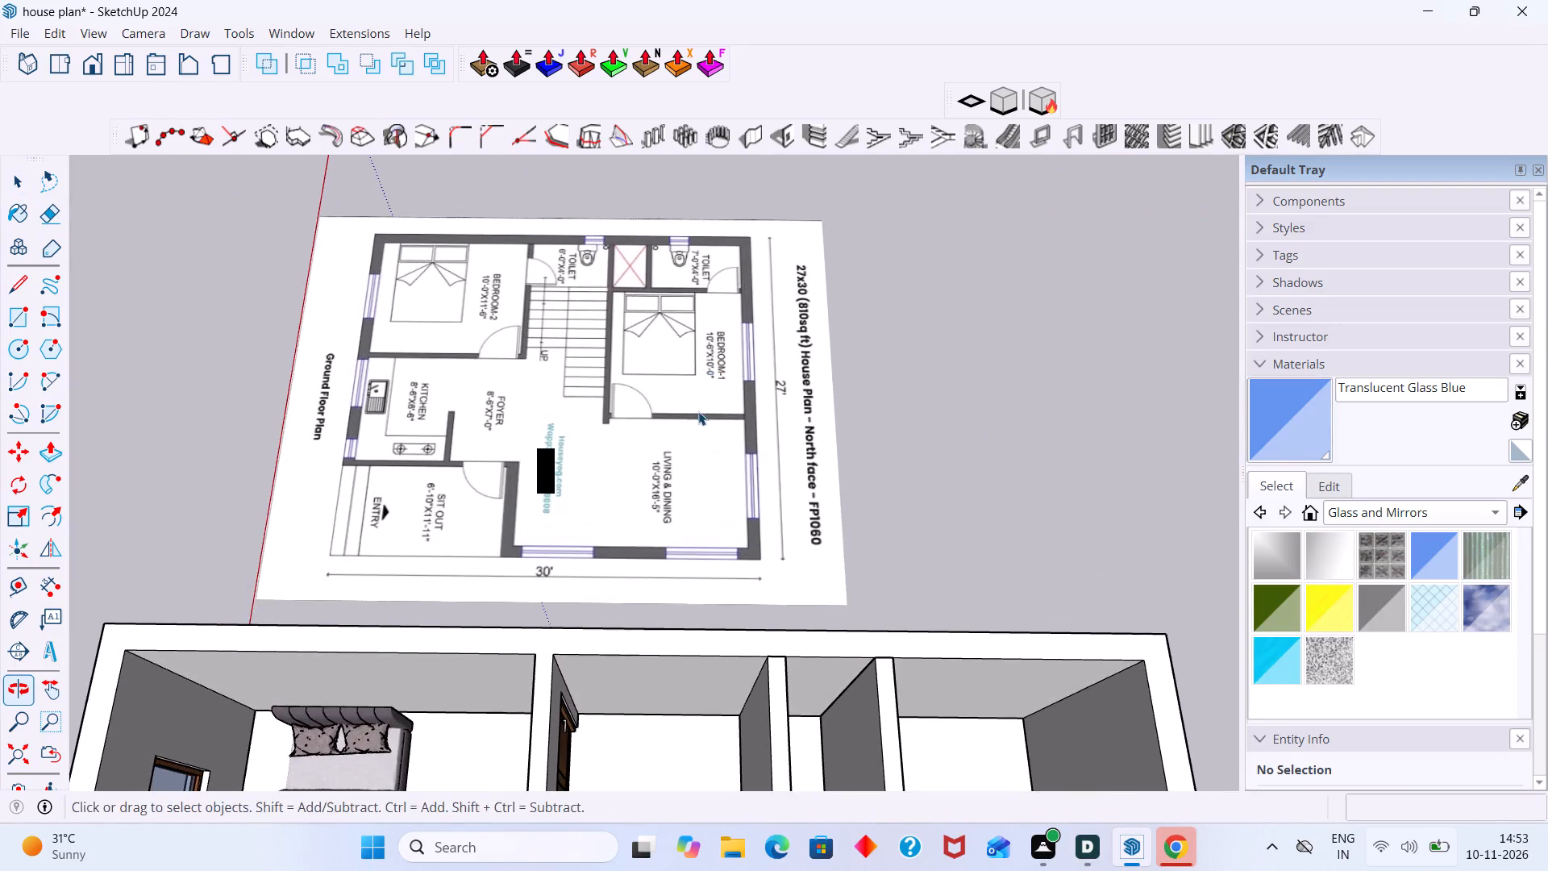
pyautogui.moveTo(689, 419); pyautogui.dragTo(651, 443, button='middle')
pyautogui.scroll(2, 632, 499)
pyautogui.scroll(2, 447, 512)
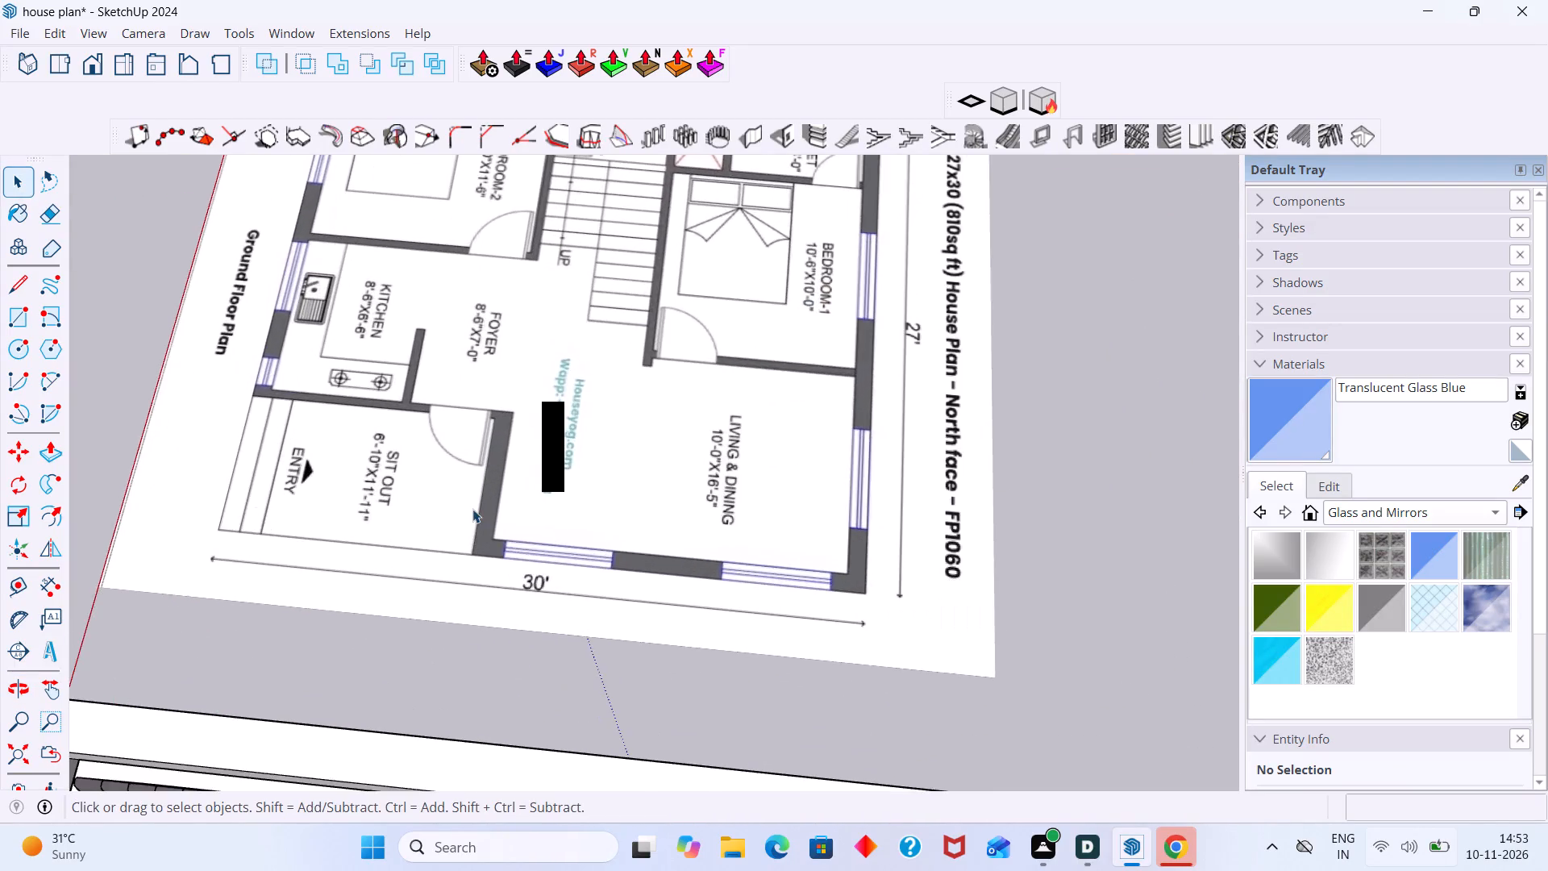
pyautogui.scroll(-6, 472, 509)
pyautogui.moveTo(610, 491); pyautogui.dragTo(683, 490, button='middle')
pyautogui.moveTo(970, 686); pyautogui.dragTo(904, 511, button='middle')
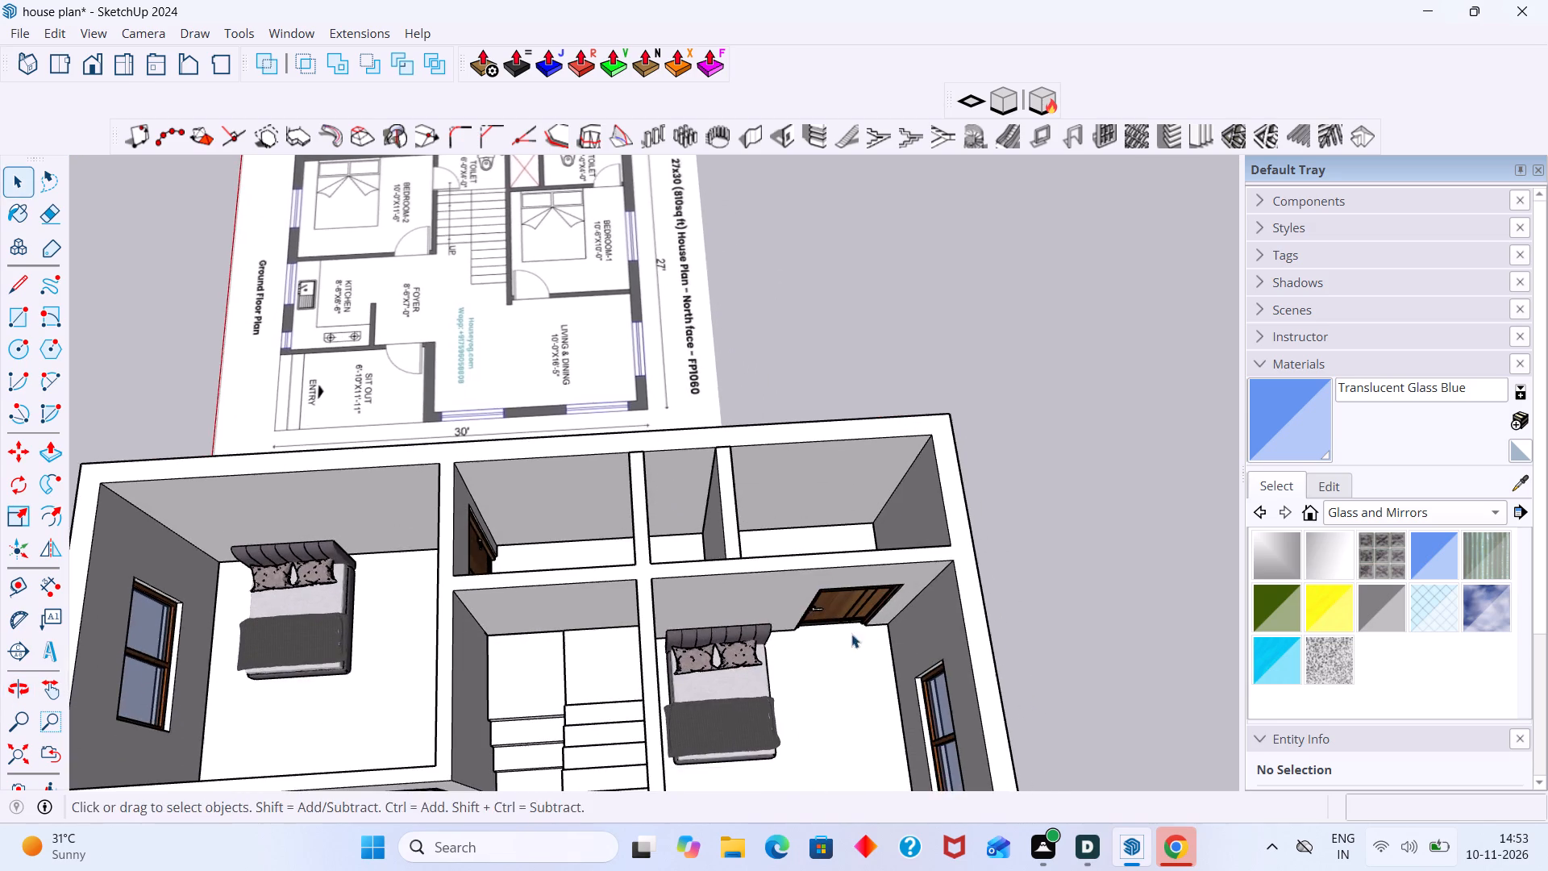
pyautogui.moveTo(818, 673); pyautogui.dragTo(834, 470, button='middle')
pyautogui.moveTo(794, 531); pyautogui.dragTo(873, 756, button='middle')
pyautogui.moveTo(676, 495); pyautogui.dragTo(702, 552, button='middle')
pyautogui.scroll(3, 625, 365)
pyautogui.keyDown('shift'); pyautogui.moveTo(675, 357); pyautogui.dragTo(669, 427, button='middle'); pyautogui.keyUp('shift')
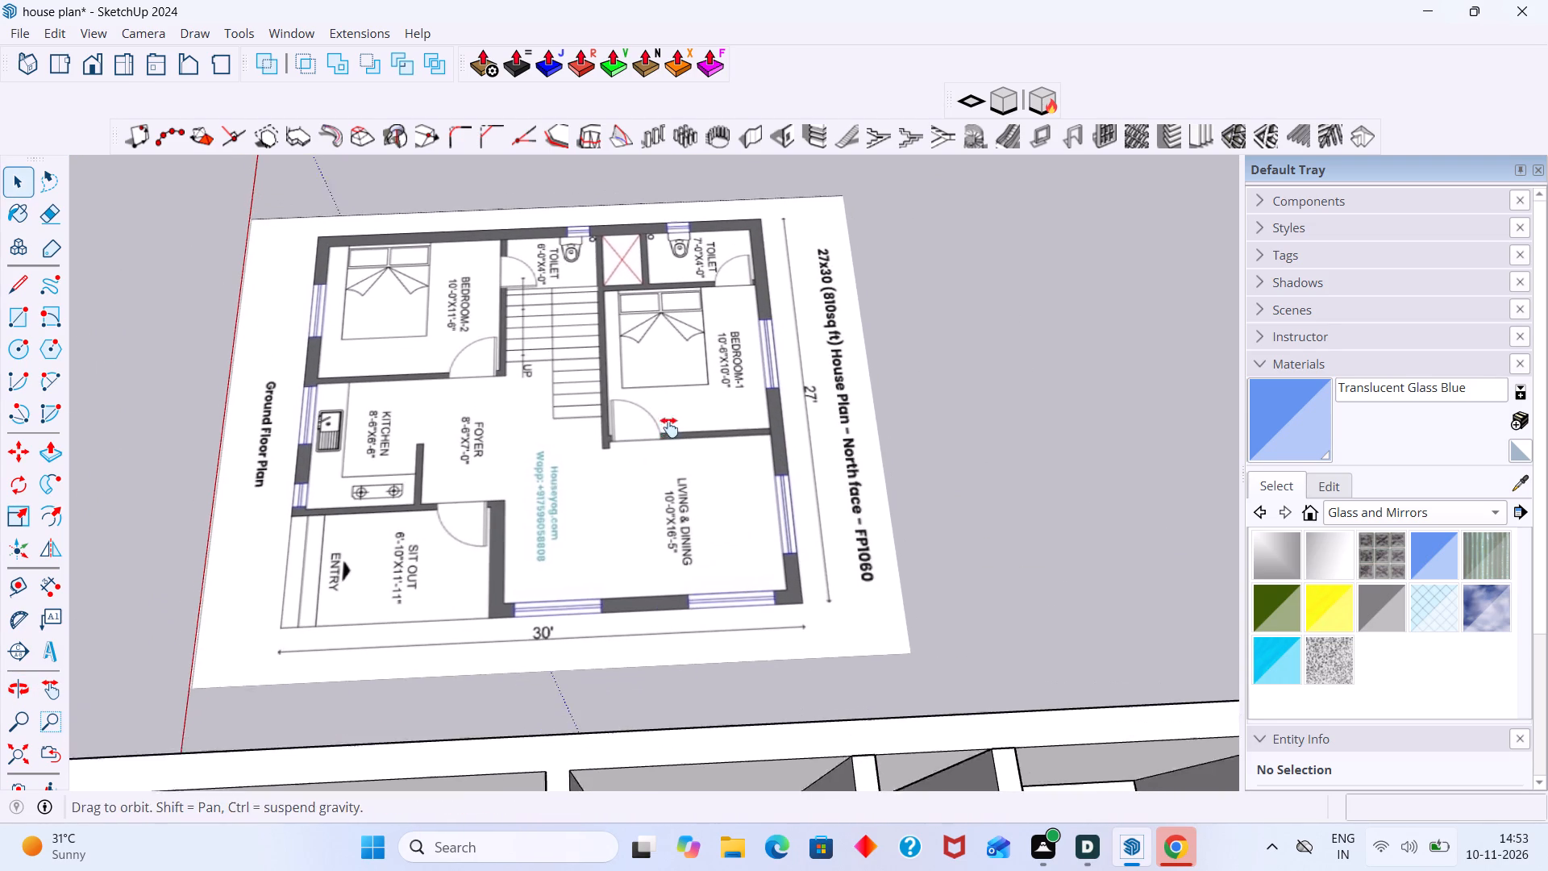
pyautogui.keyDown('shift'); pyautogui.moveTo(669, 427); pyautogui.dragTo(668, 432, button='middle'); pyautogui.keyUp('shift')
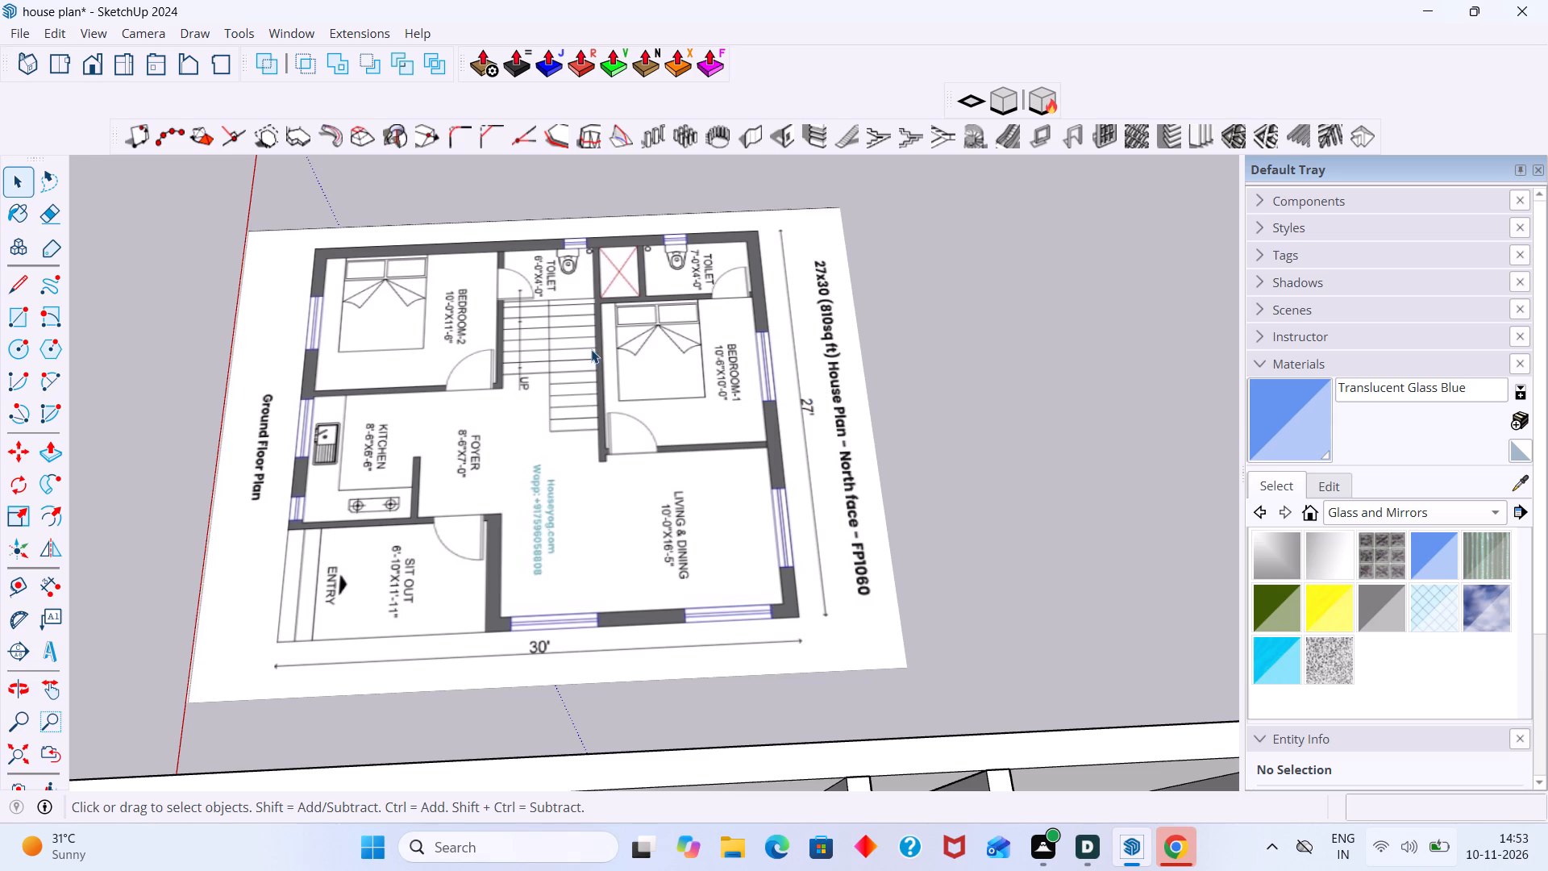
pyautogui.scroll(-9, 523, 335)
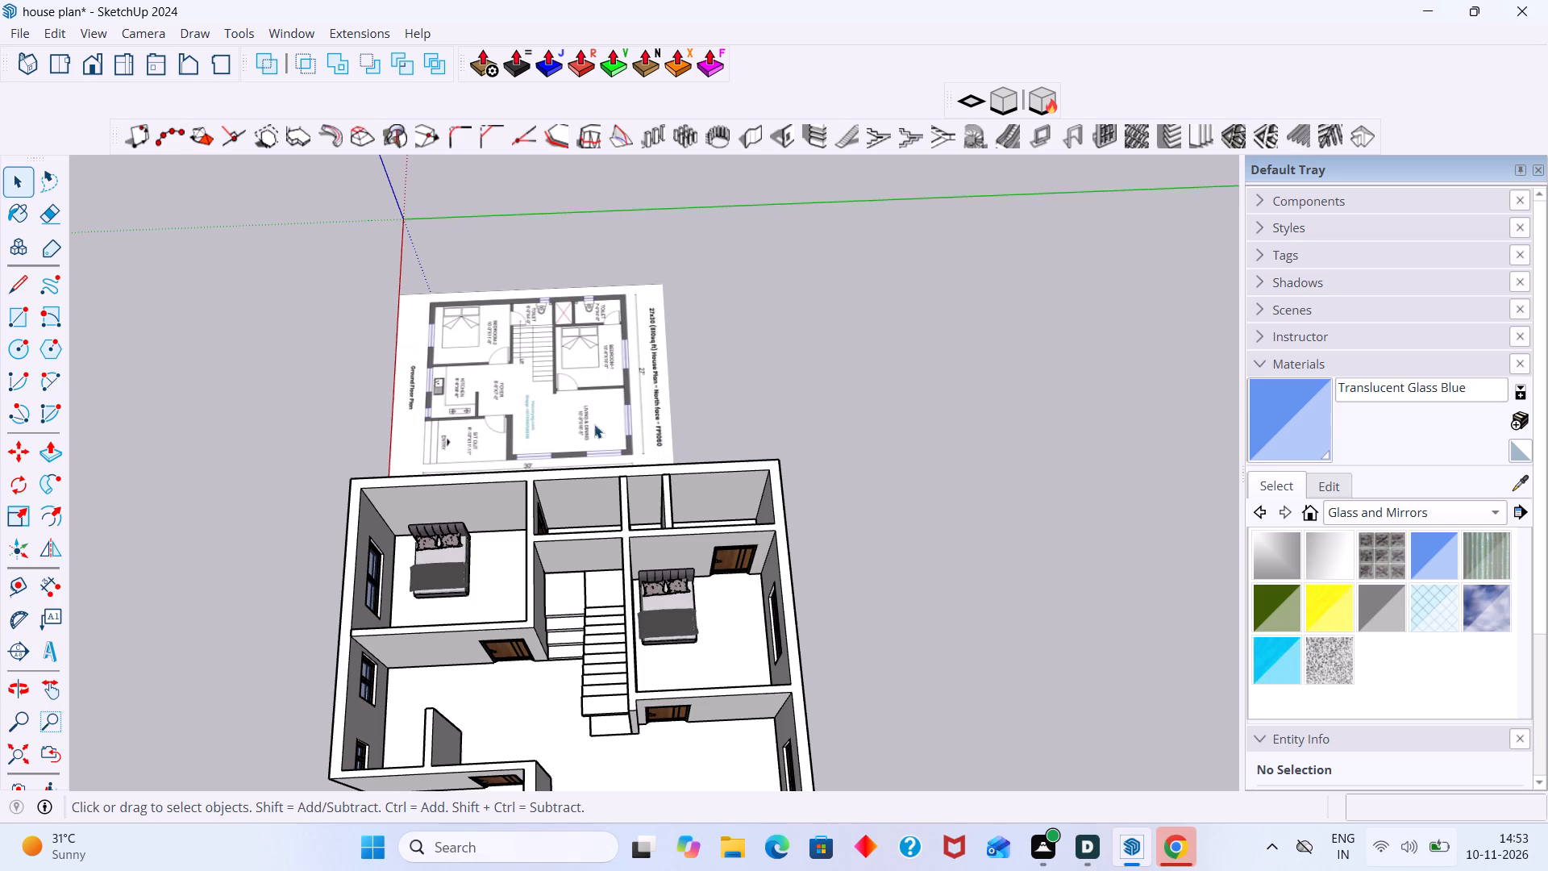
pyautogui.scroll(3, 337, 312)
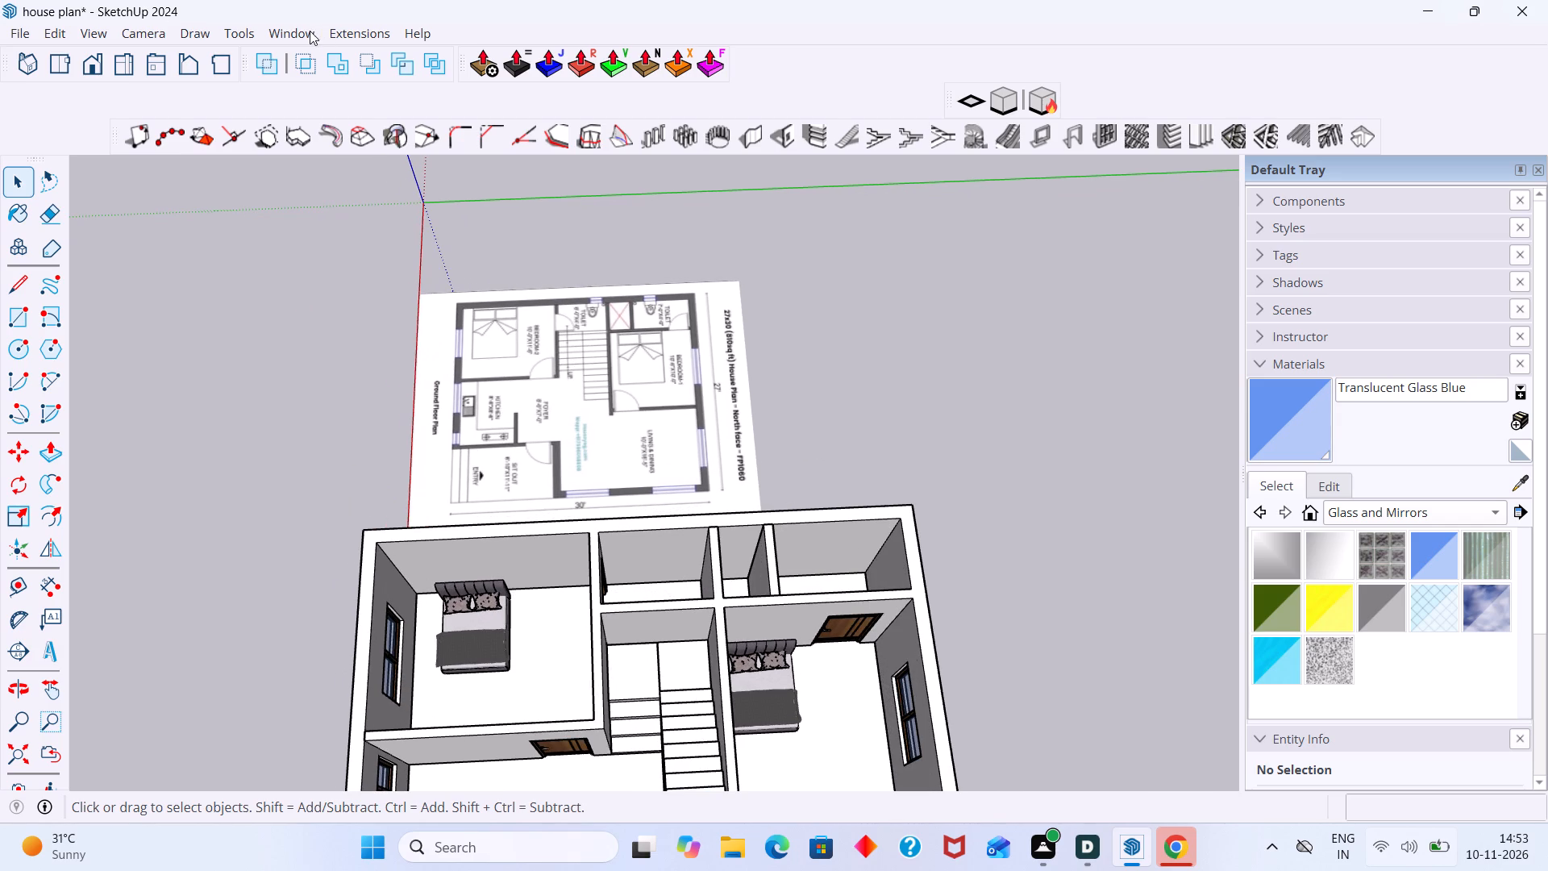
# Open 3D Warehouse to find more models for the house.
pyautogui.click(310, 31)
pyautogui.click(354, 248)
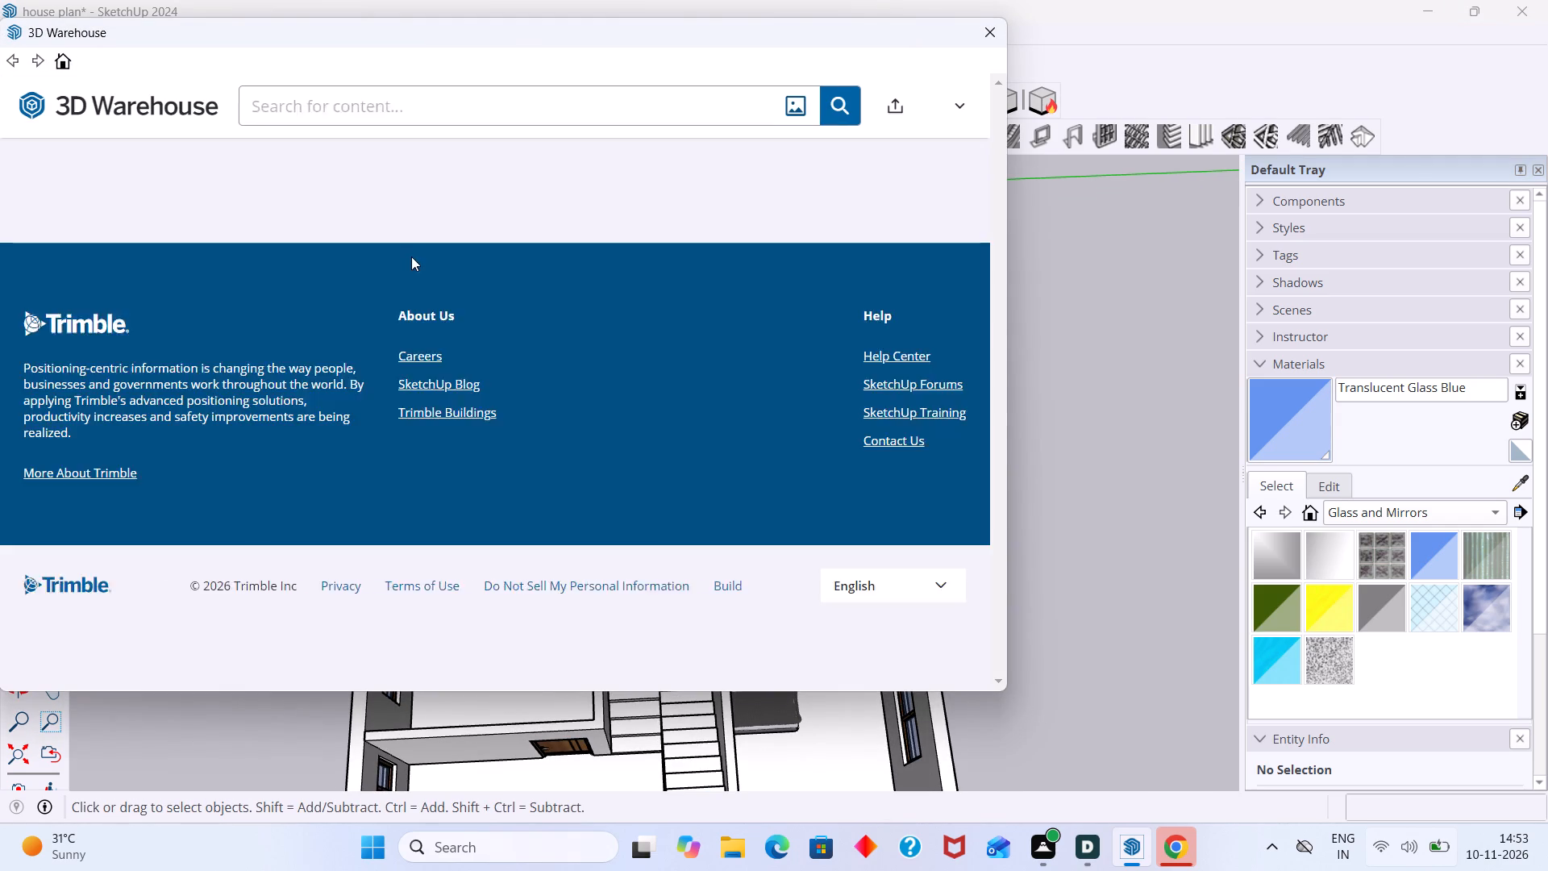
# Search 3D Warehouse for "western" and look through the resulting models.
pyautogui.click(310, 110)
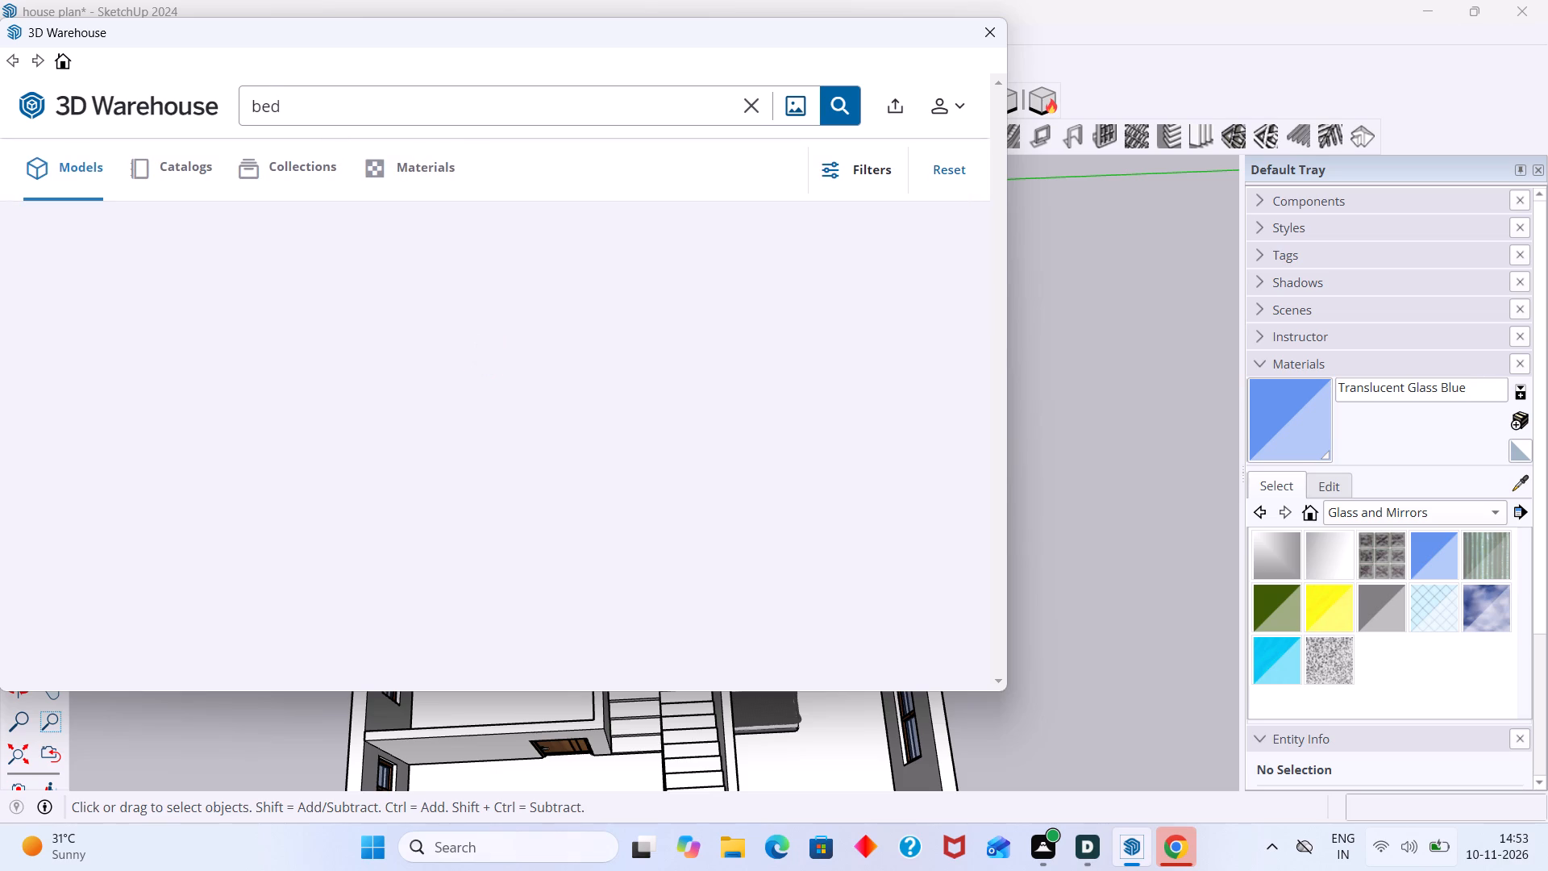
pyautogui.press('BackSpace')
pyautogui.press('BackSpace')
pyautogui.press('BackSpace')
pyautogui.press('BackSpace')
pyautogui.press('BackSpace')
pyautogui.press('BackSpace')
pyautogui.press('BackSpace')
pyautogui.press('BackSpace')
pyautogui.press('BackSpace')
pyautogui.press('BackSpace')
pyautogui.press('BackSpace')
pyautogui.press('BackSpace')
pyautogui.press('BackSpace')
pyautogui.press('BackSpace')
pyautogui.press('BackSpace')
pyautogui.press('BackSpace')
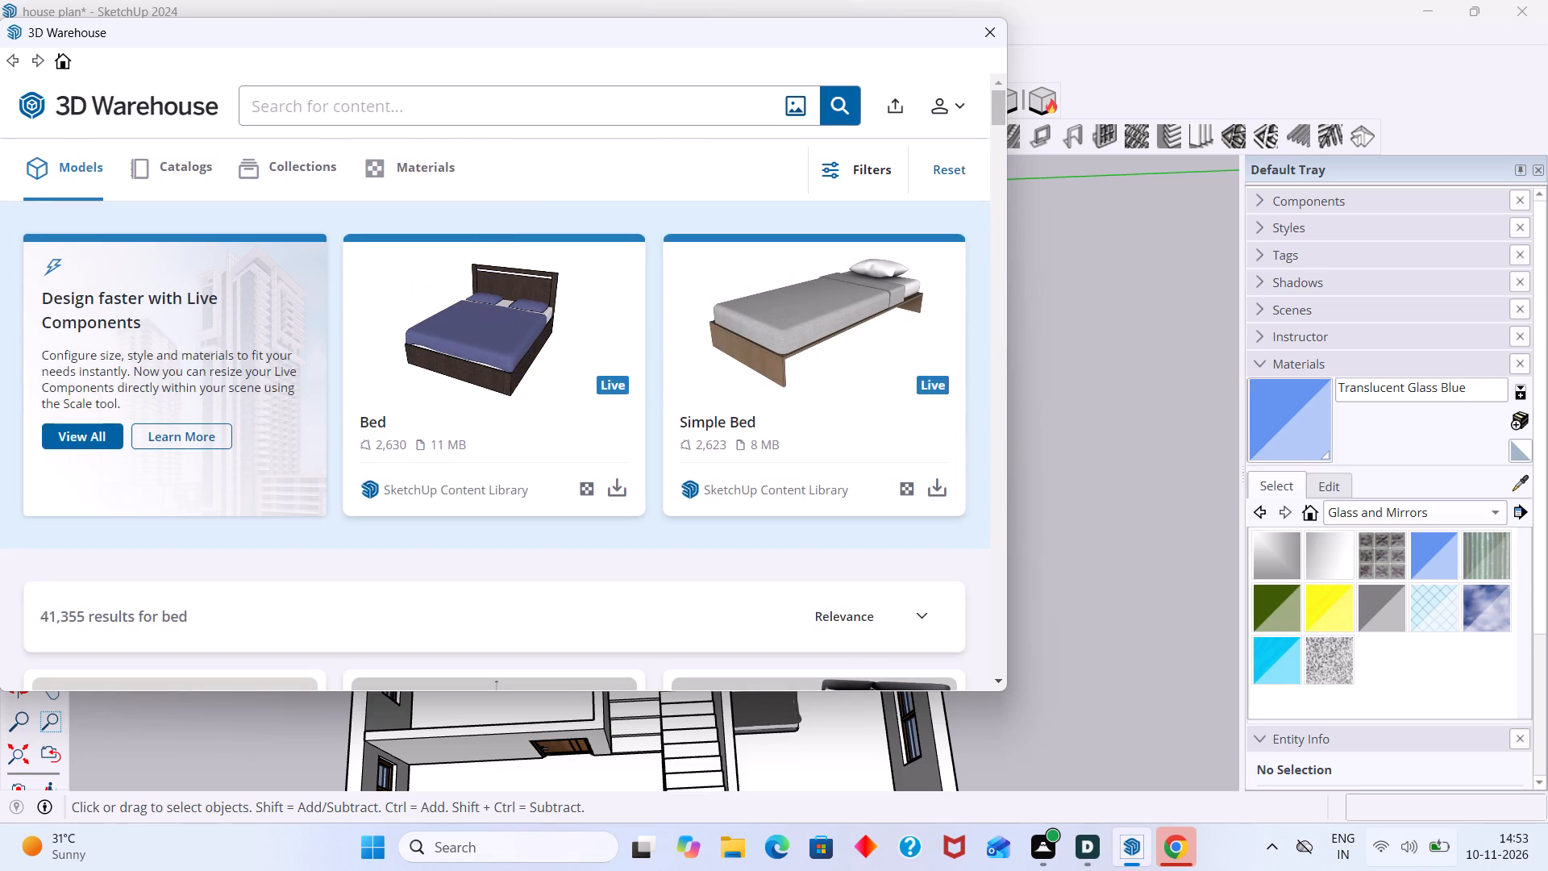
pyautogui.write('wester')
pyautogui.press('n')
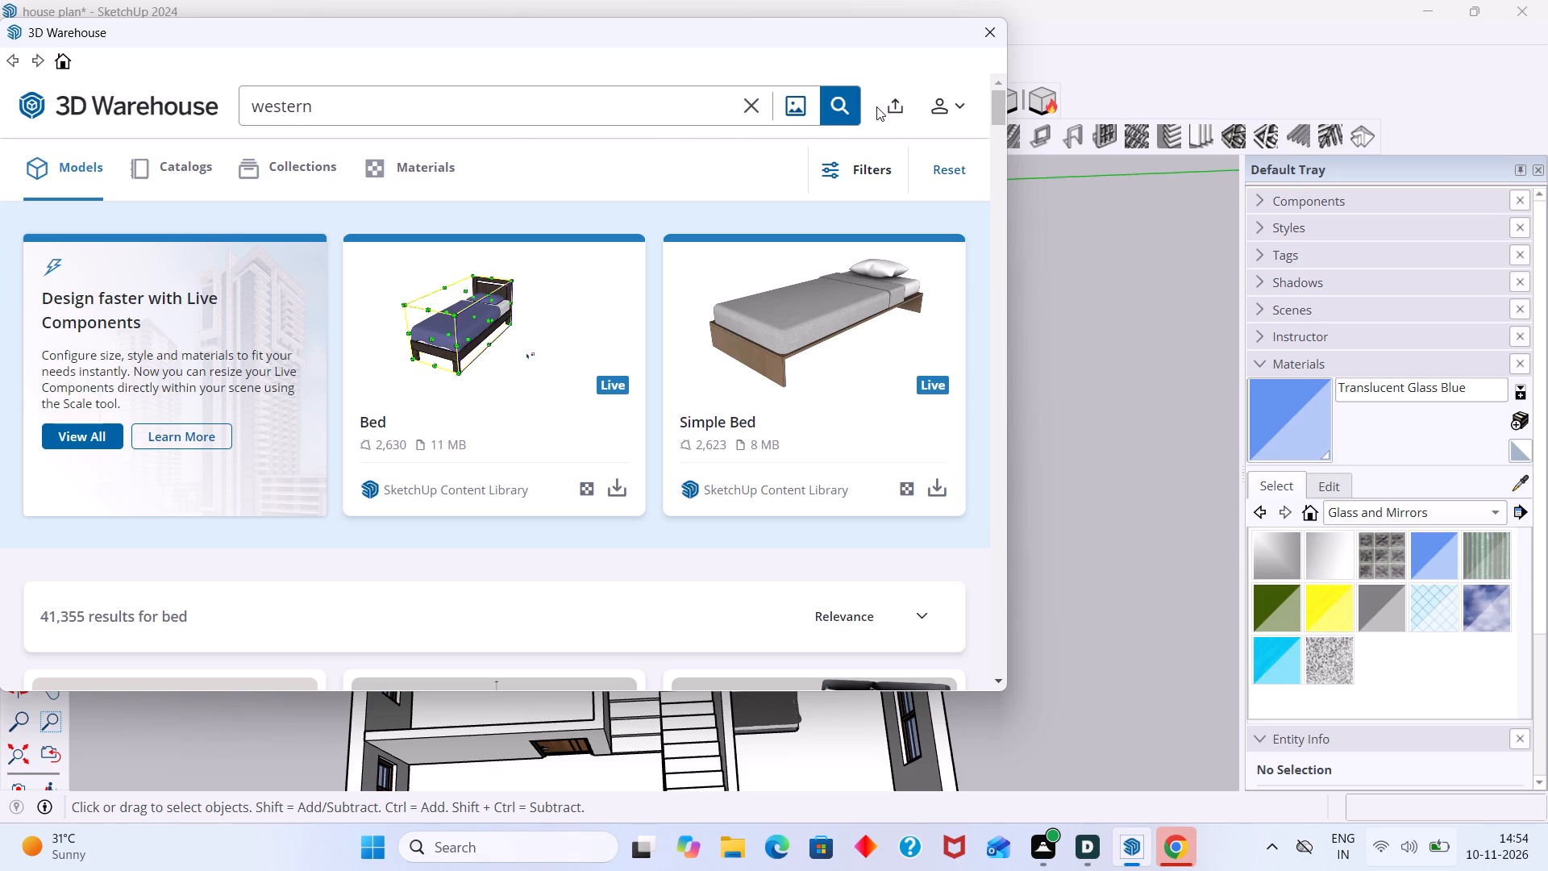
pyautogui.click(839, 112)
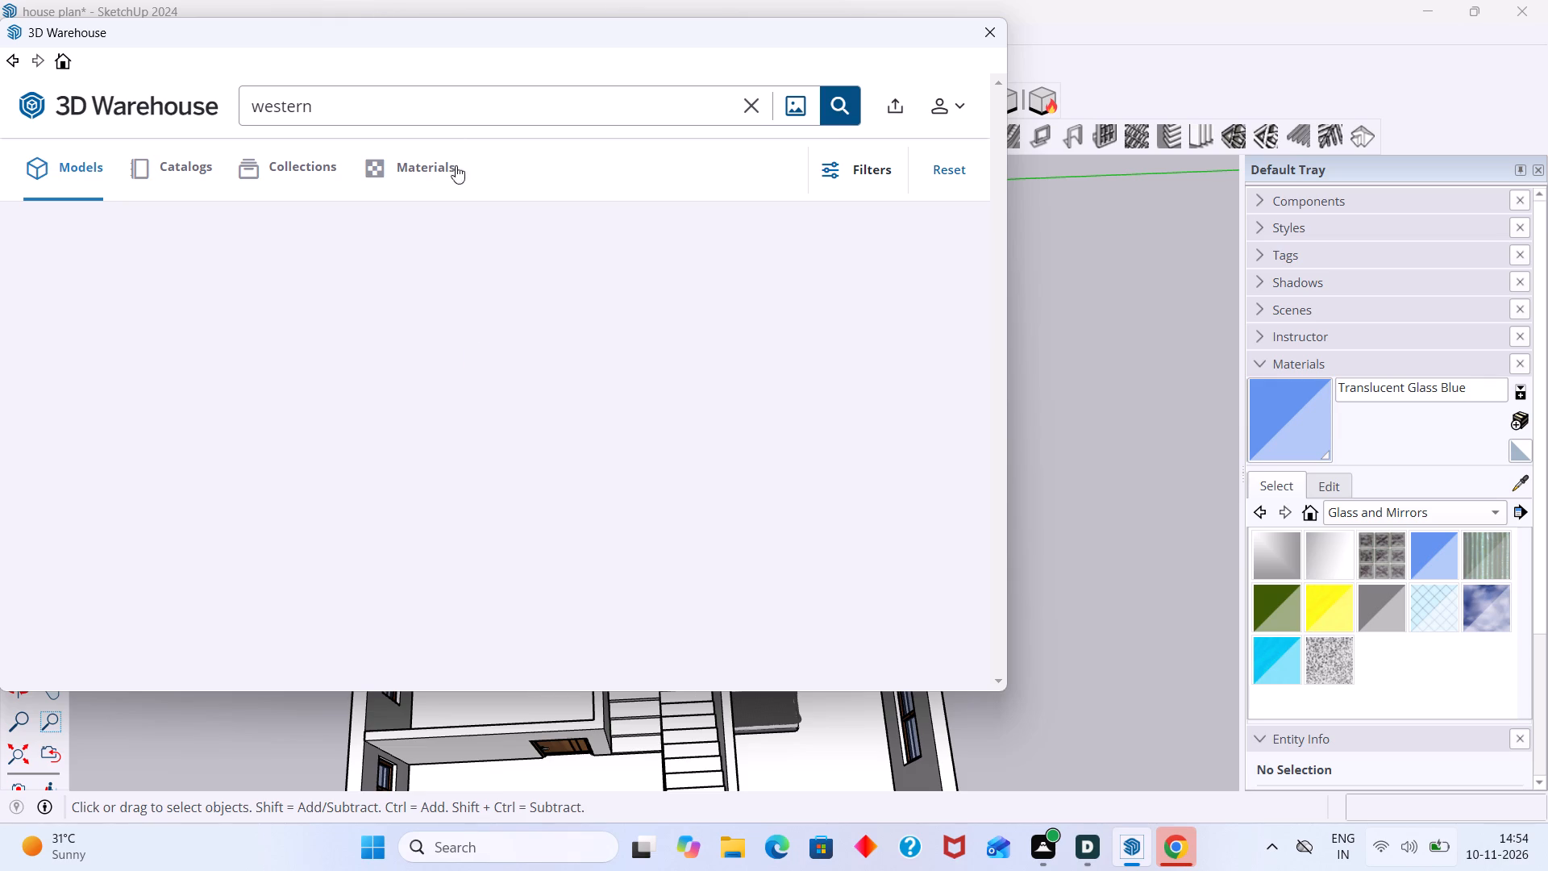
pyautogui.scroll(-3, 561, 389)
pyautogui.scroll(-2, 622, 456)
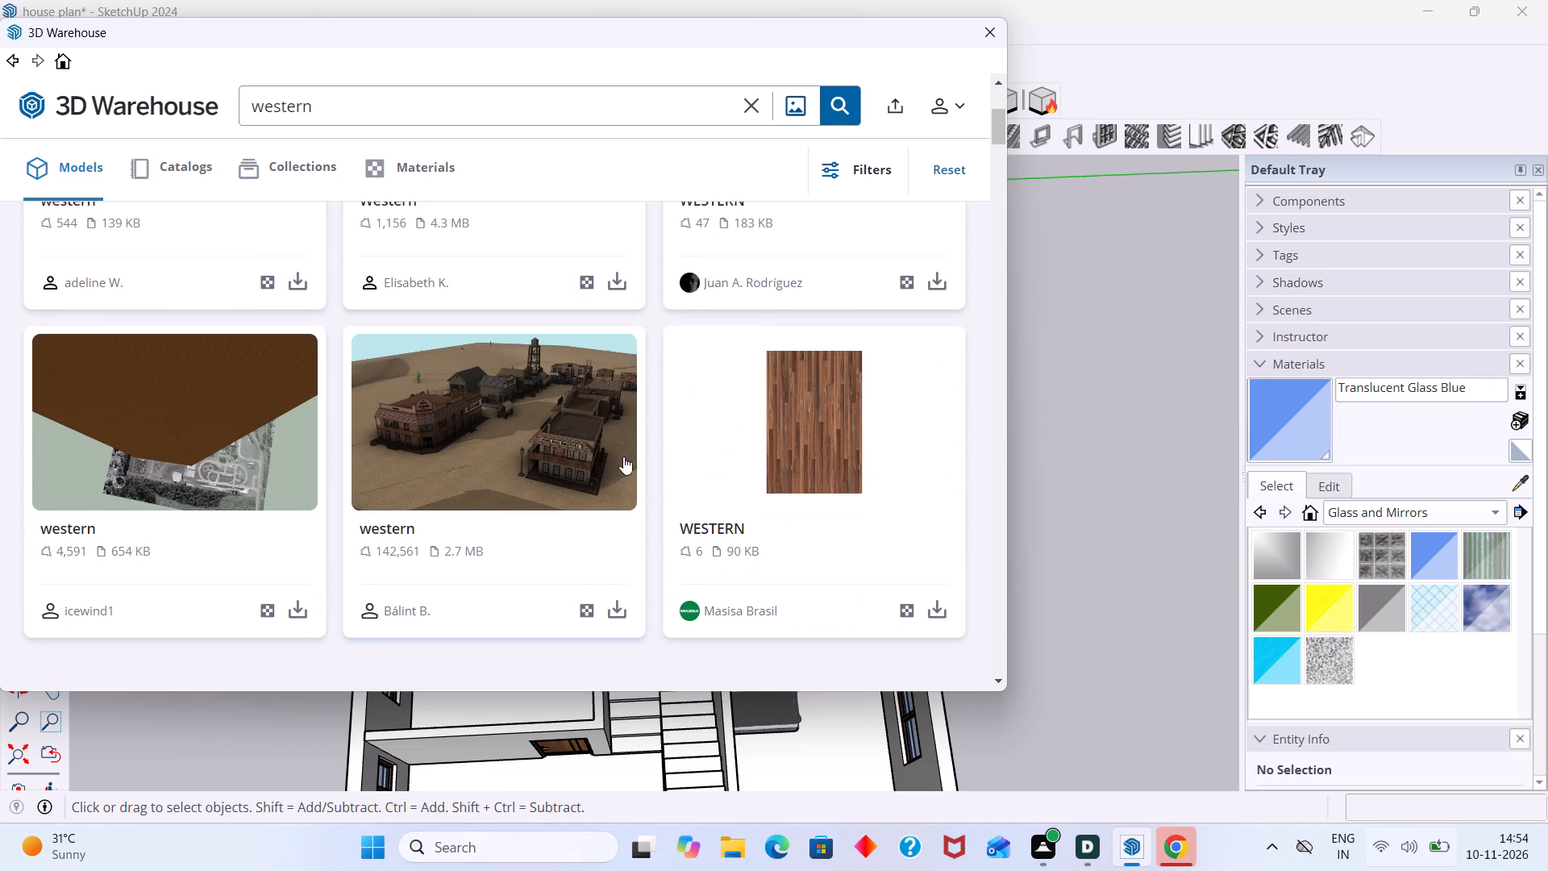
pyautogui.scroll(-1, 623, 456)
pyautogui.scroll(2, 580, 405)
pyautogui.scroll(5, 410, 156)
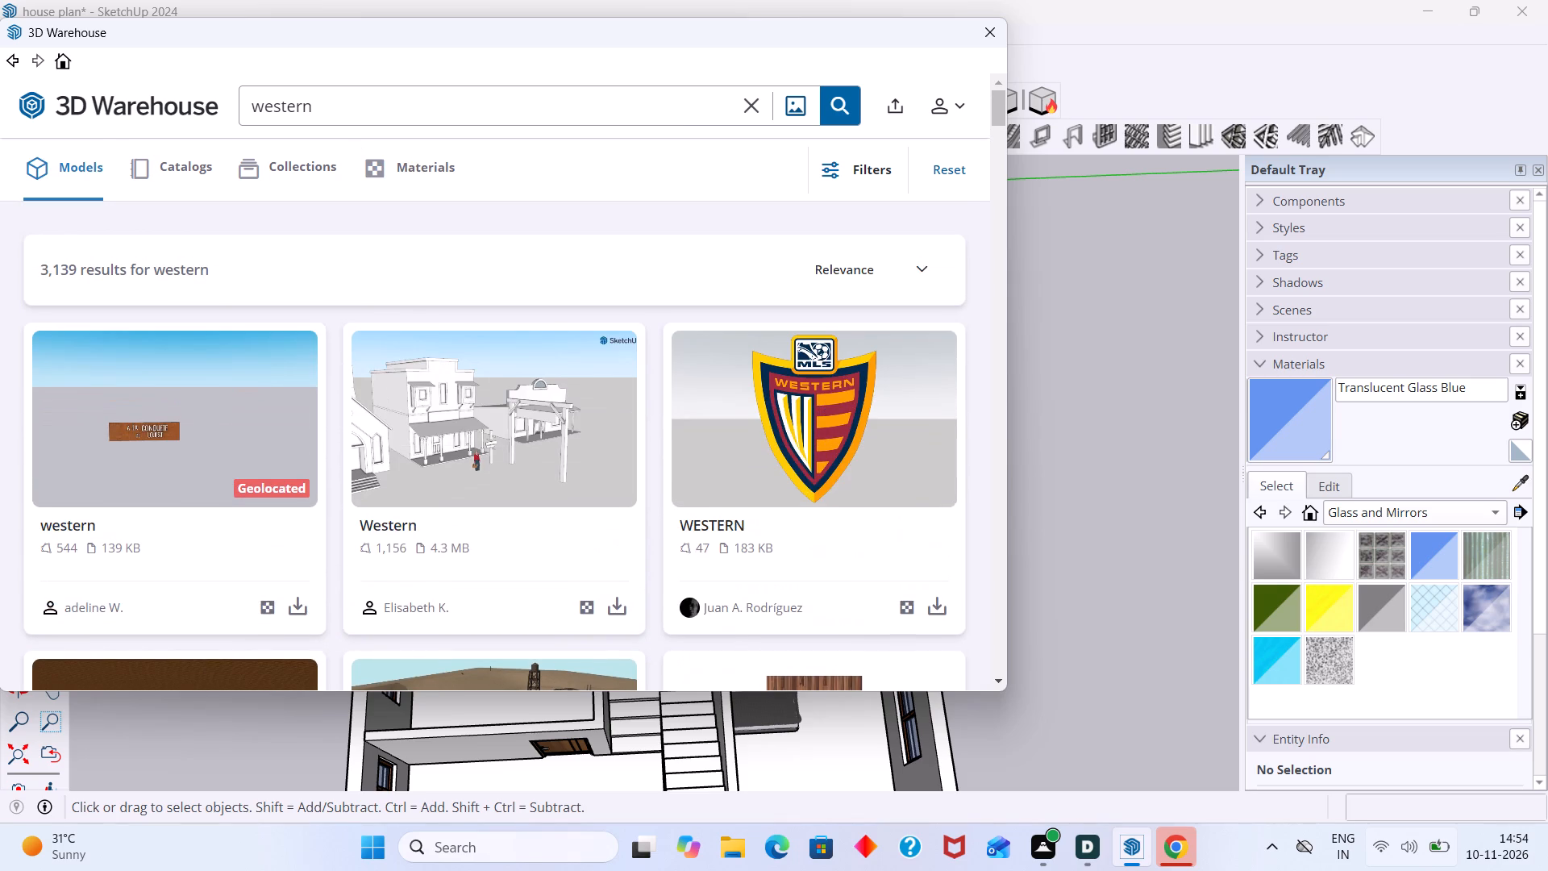
# Search 3D Warehouse for "toilet" instead.
pyautogui.click(335, 104)
pyautogui.press('\\')
pyautogui.press('BackSpace')
pyautogui.press('BackSpace')
pyautogui.press('BackSpace')
pyautogui.press('BackSpace')
pyautogui.press('BackSpace')
pyautogui.press('BackSpace')
pyautogui.press('BackSpace')
pyautogui.press('BackSpace')
pyautogui.press('BackSpace')
pyautogui.press('BackSpace')
pyautogui.press('BackSpace')
pyautogui.write('toi')
pyautogui.write('let')
pyautogui.click(847, 118)
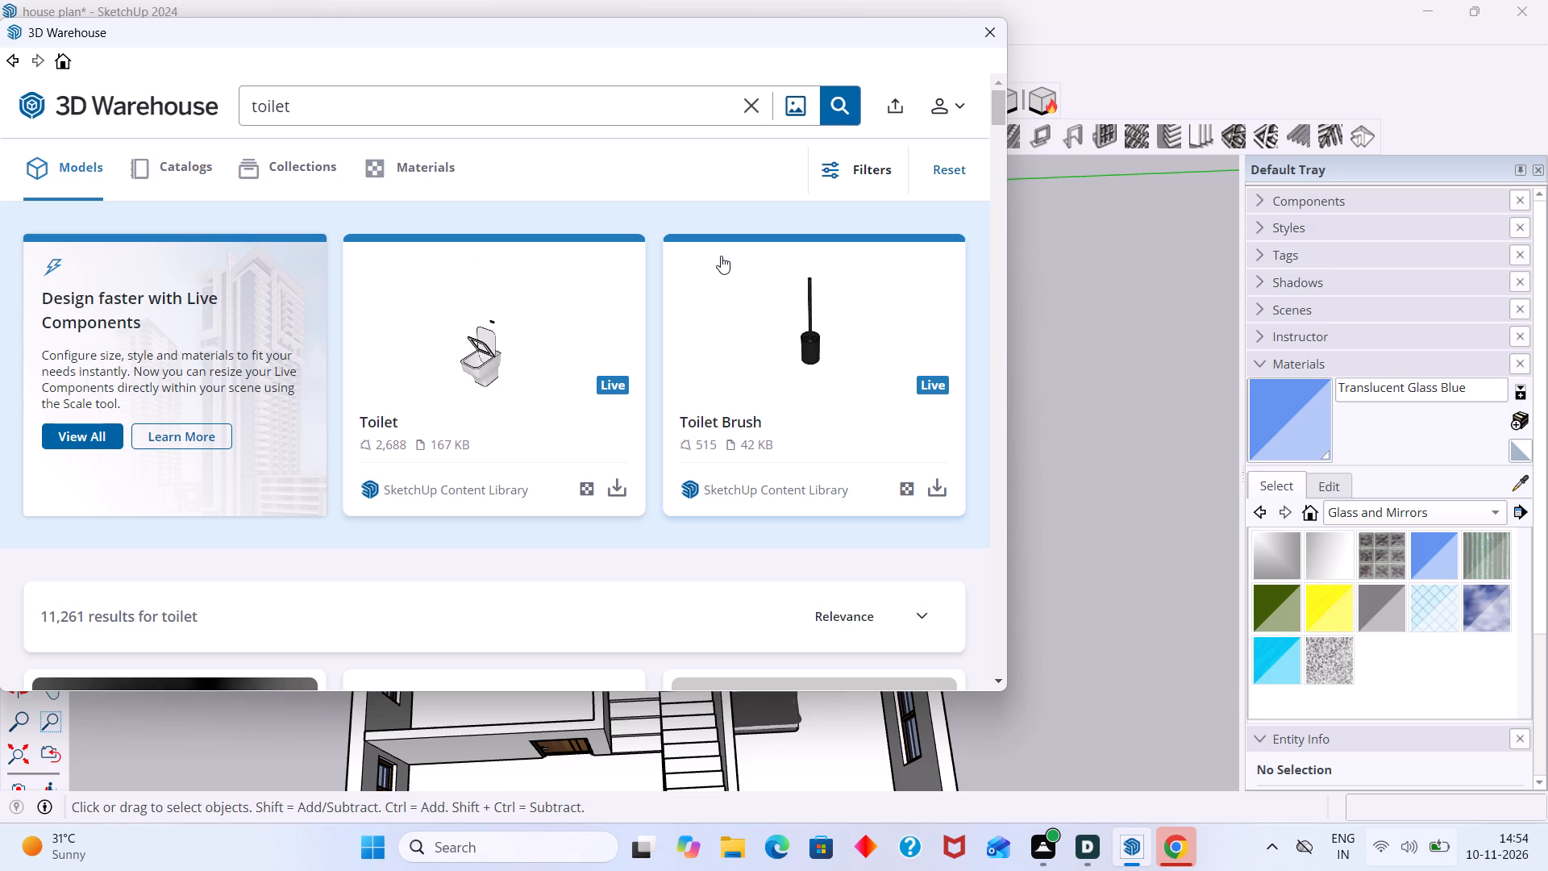
# Look through the toilet search results for a suitable floor-standing model with a cistern.
pyautogui.scroll(-2, 772, 319)
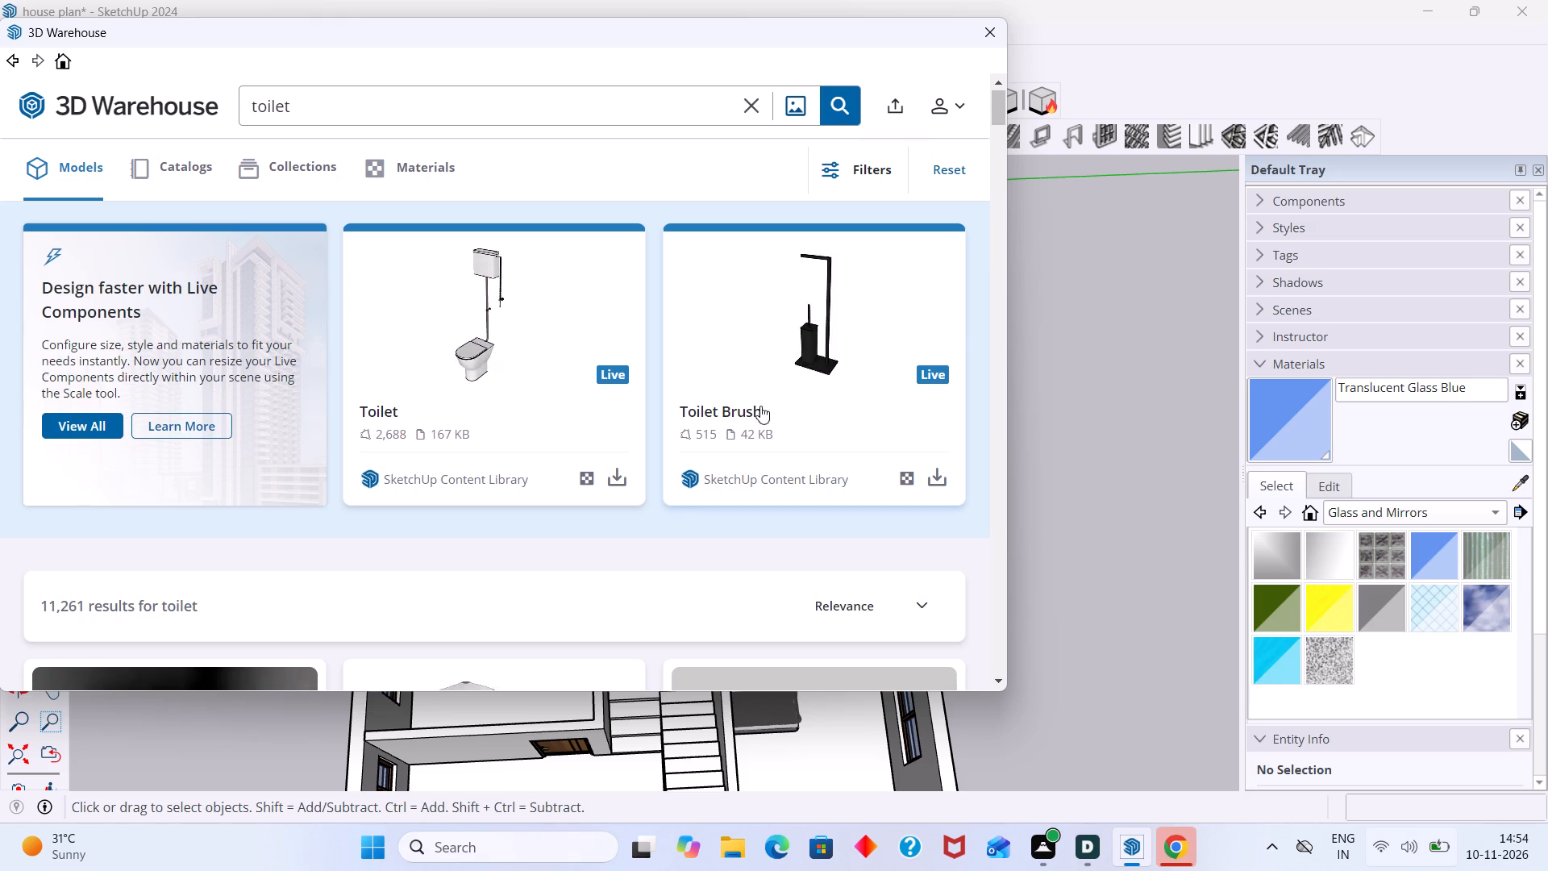
pyautogui.scroll(-4, 760, 406)
pyautogui.scroll(2, 708, 432)
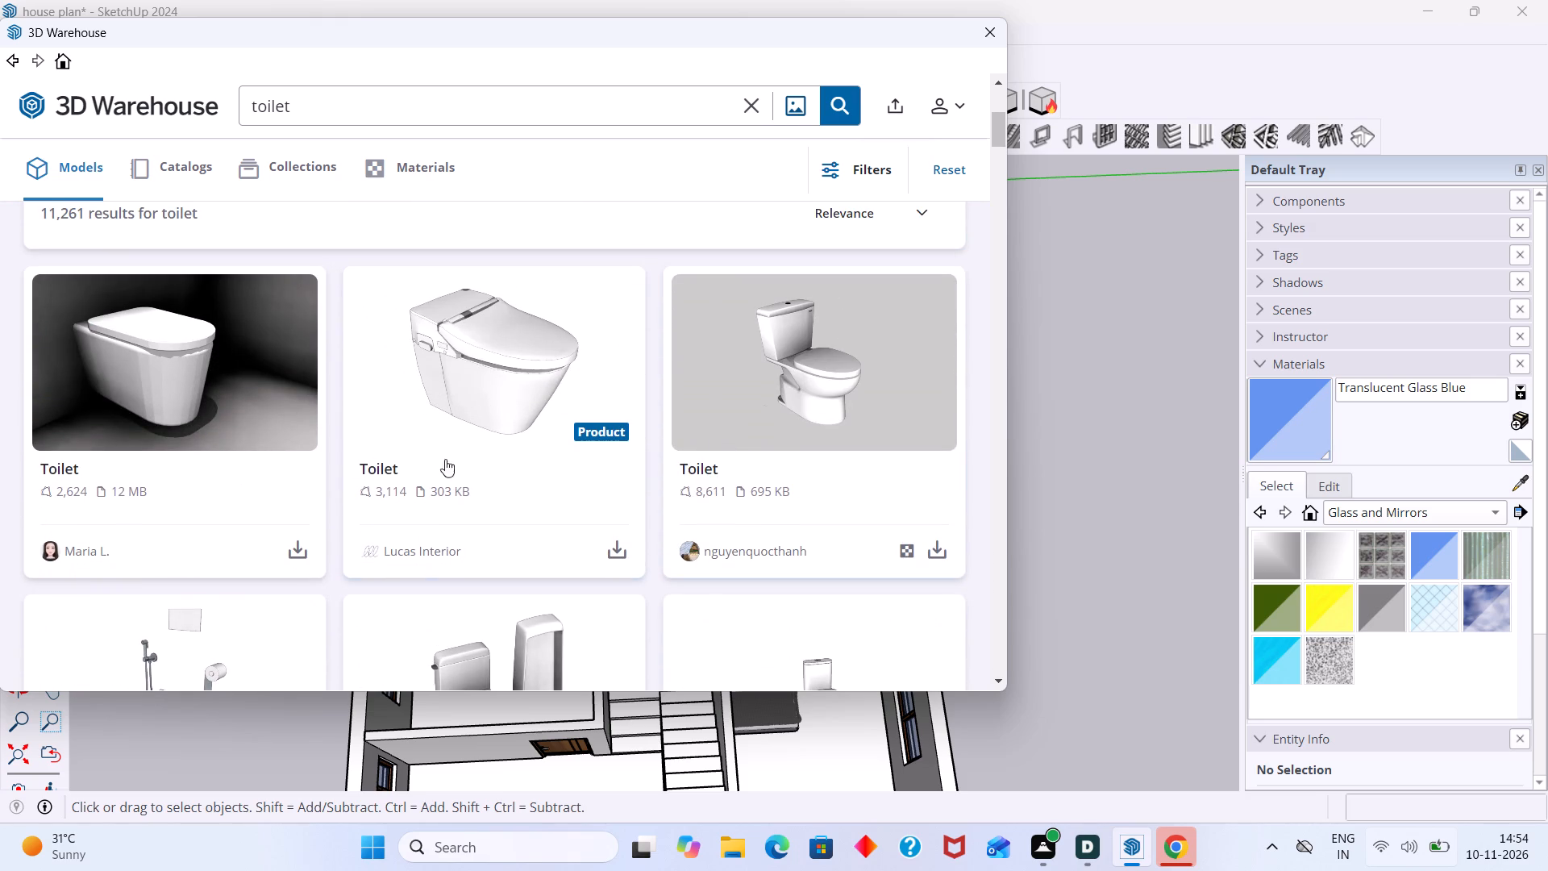
pyautogui.scroll(-2, 554, 502)
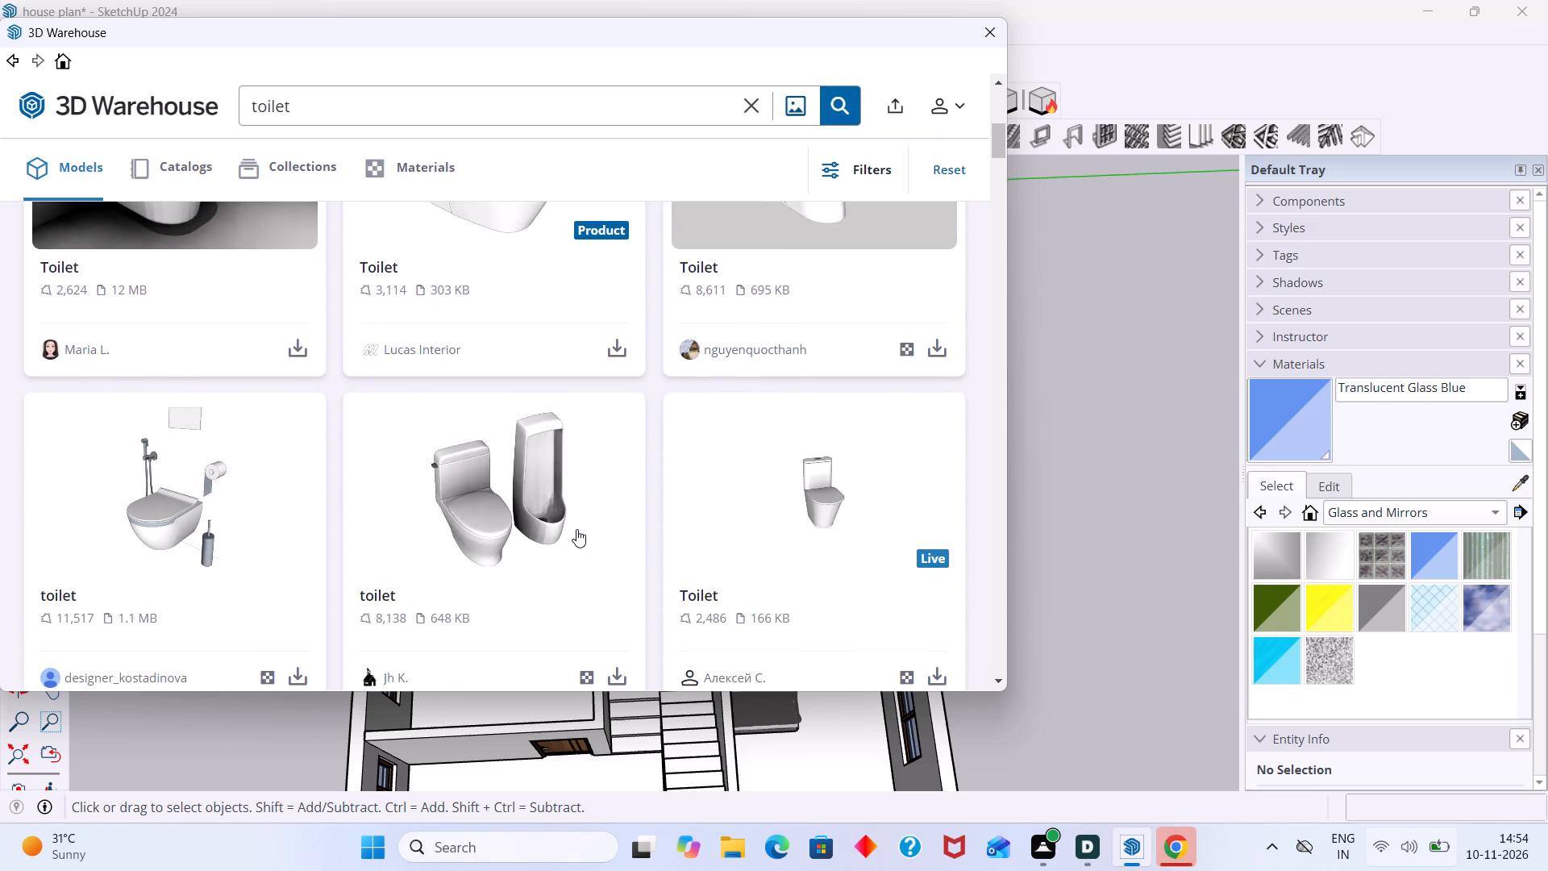
pyautogui.scroll(-8, 528, 527)
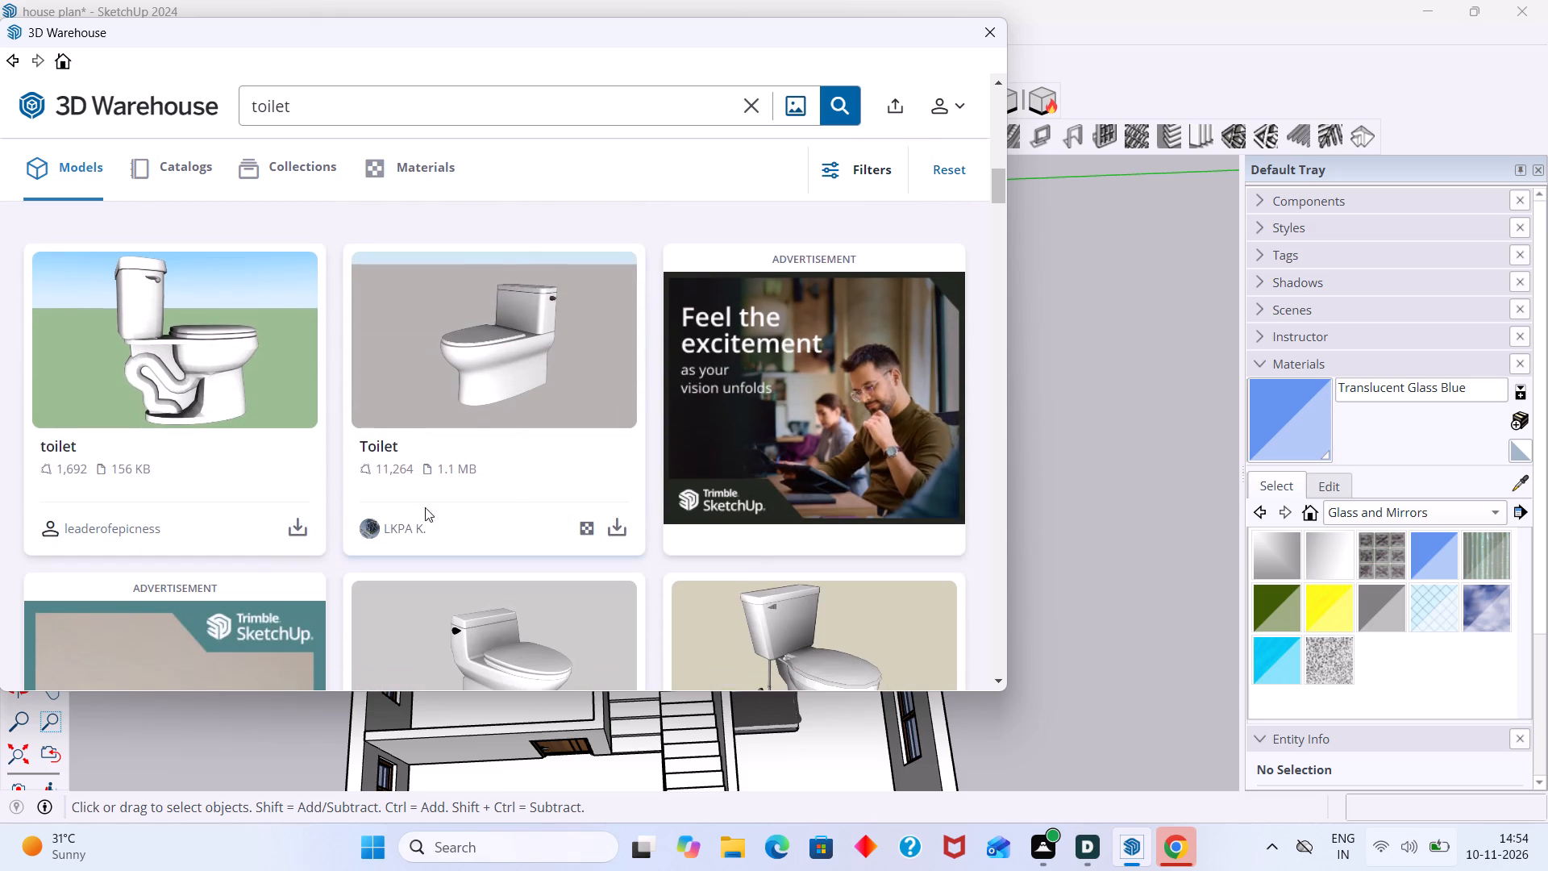
pyautogui.scroll(-1, 430, 506)
pyautogui.scroll(-2, 514, 573)
pyautogui.scroll(3, 619, 556)
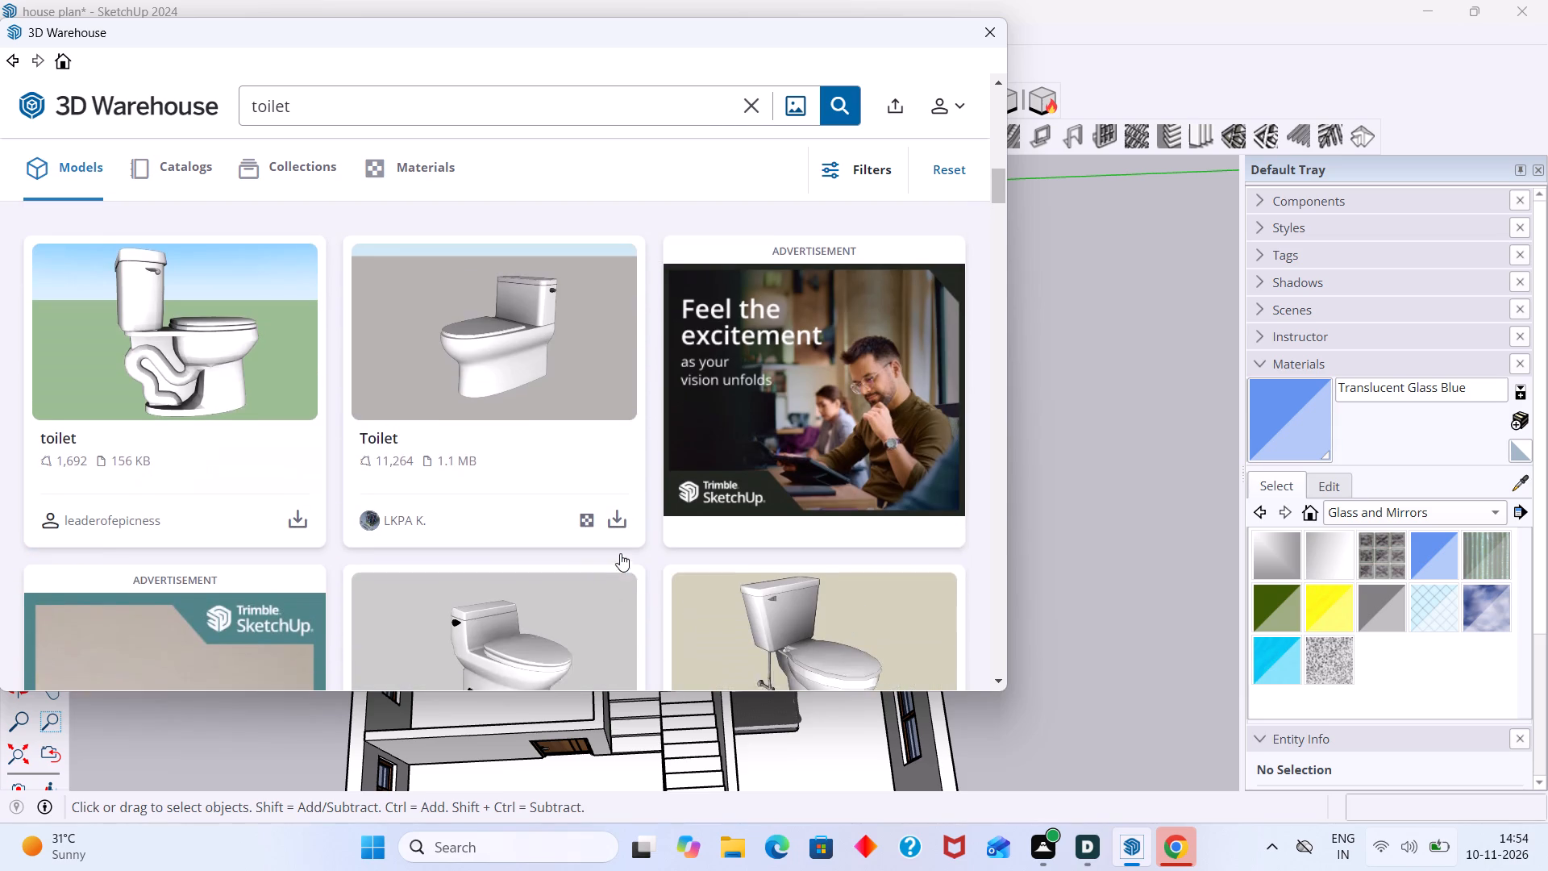
pyautogui.scroll(-5, 586, 553)
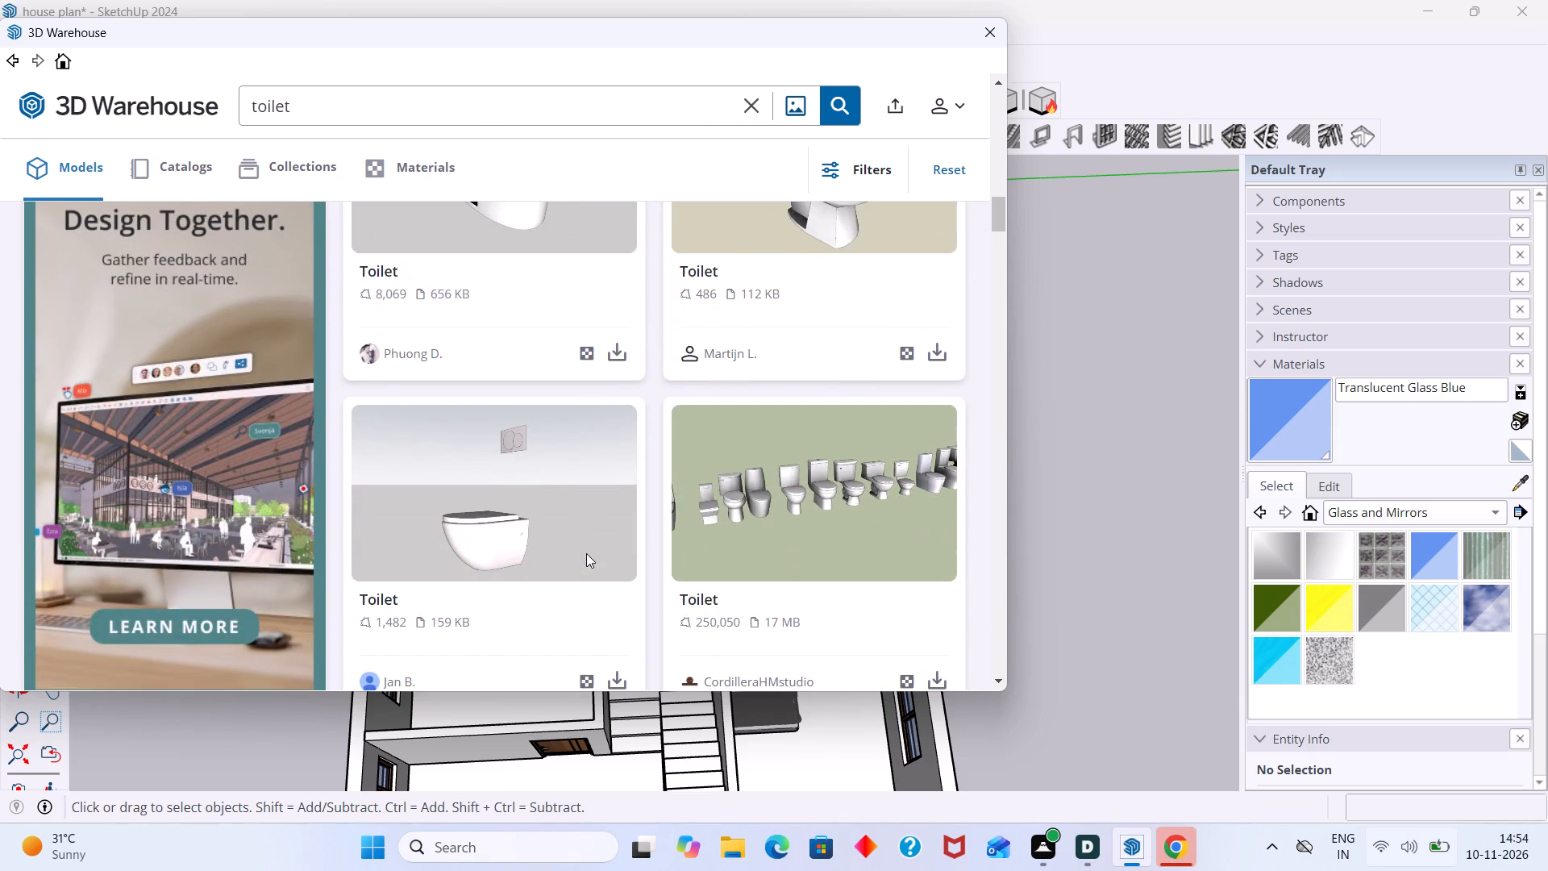
pyautogui.scroll(16, 586, 553)
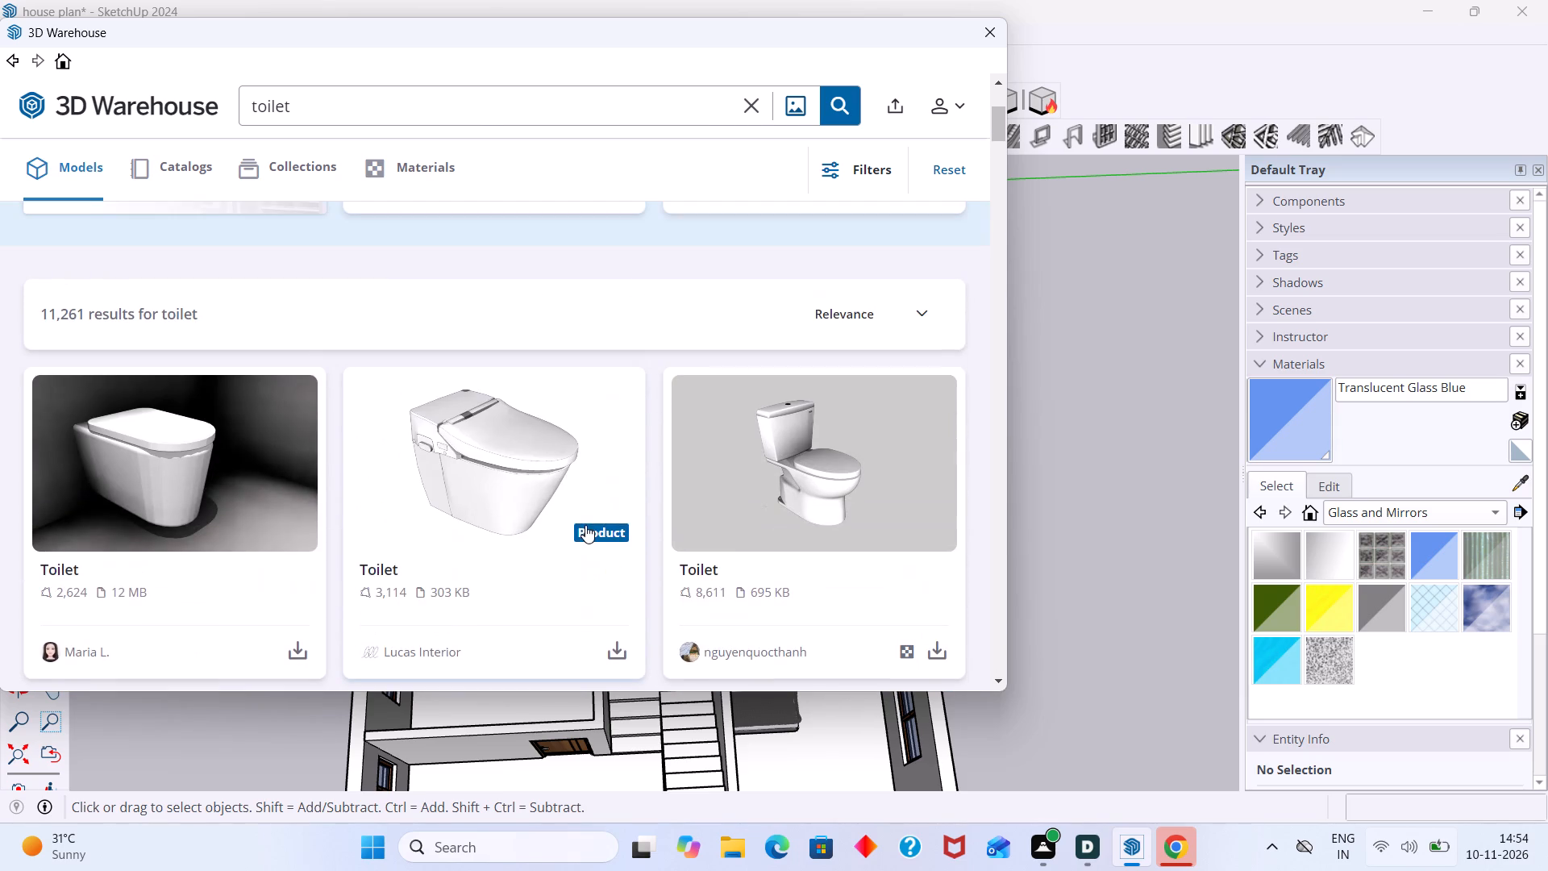
pyautogui.scroll(2, 826, 533)
pyautogui.scroll(-2, 826, 533)
# Load the 695 KB Toilet model with cistern into the house model and place it in the back corner of bedroom 1's attached toilet.
pyautogui.click(941, 652)
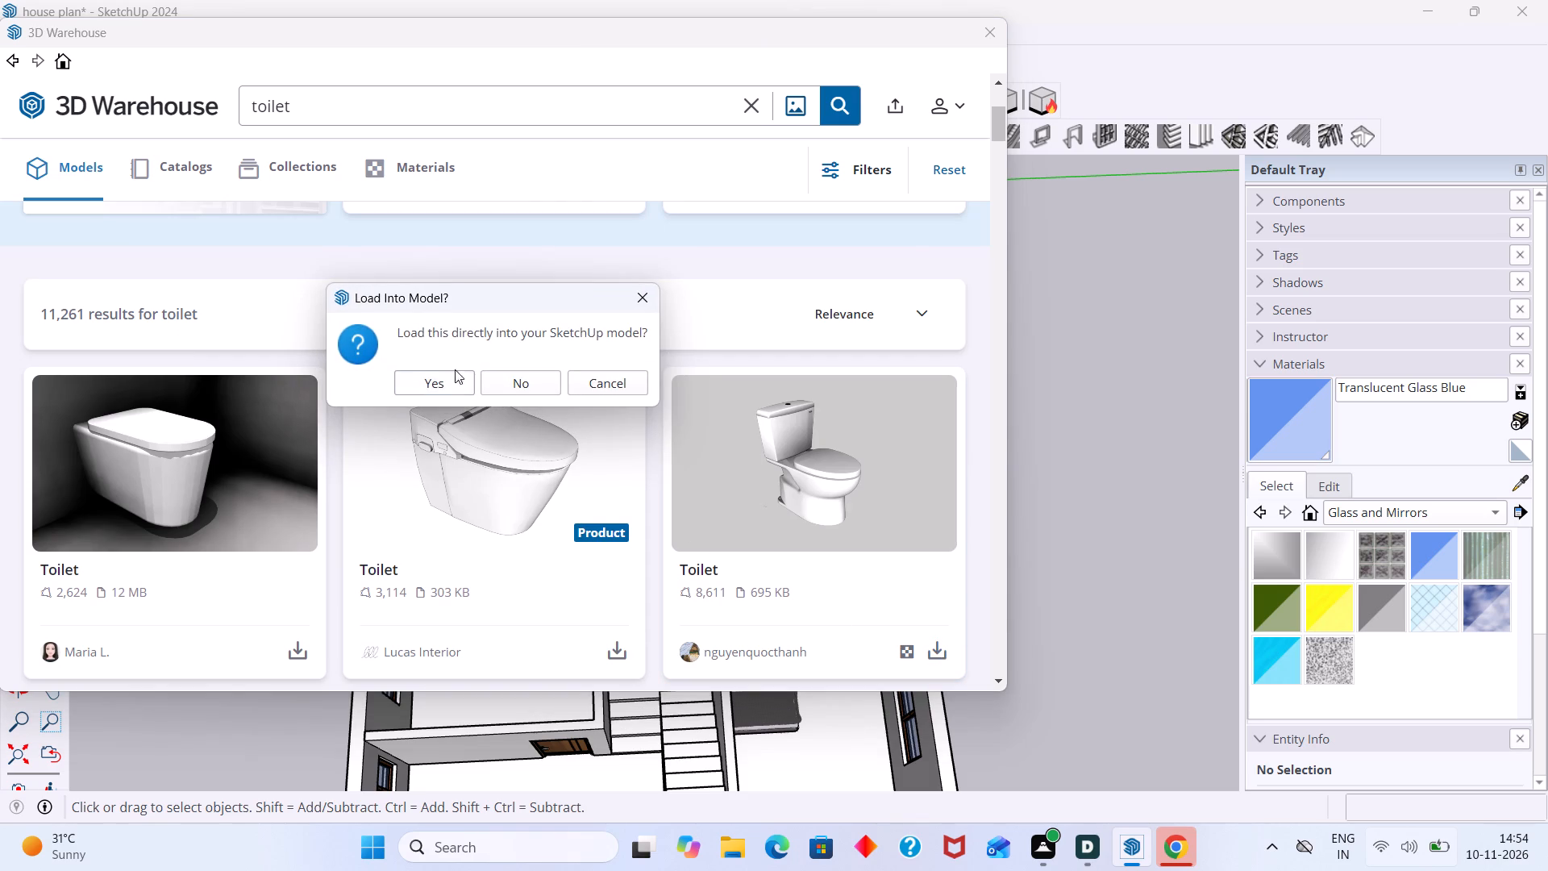
pyautogui.click(436, 387)
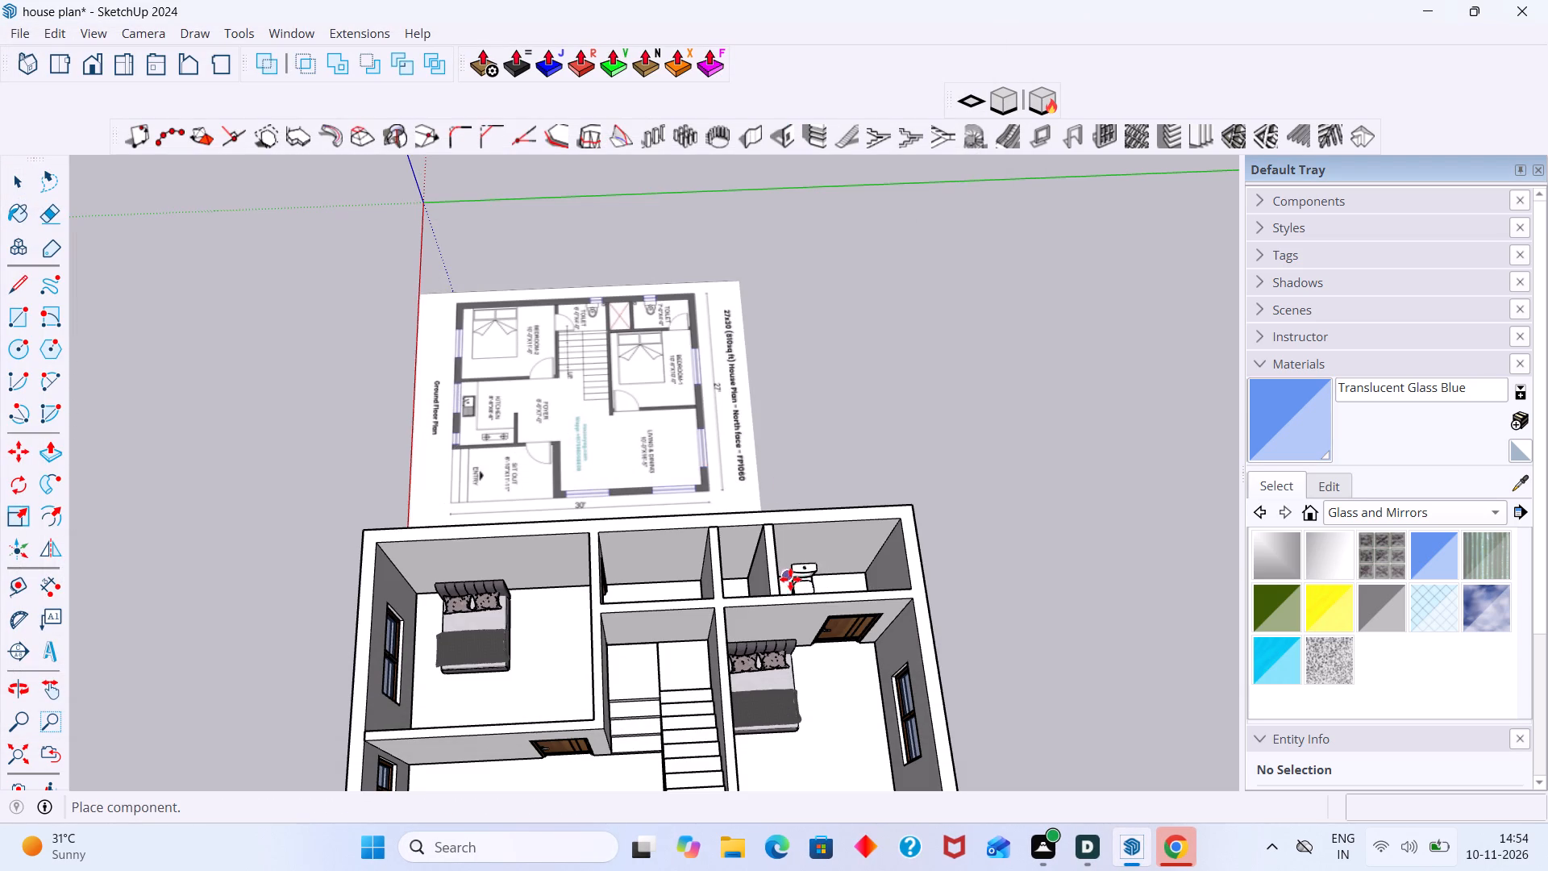
pyautogui.moveTo(825, 586); pyautogui.dragTo(923, 618, button='middle')
pyautogui.scroll(8, 876, 569)
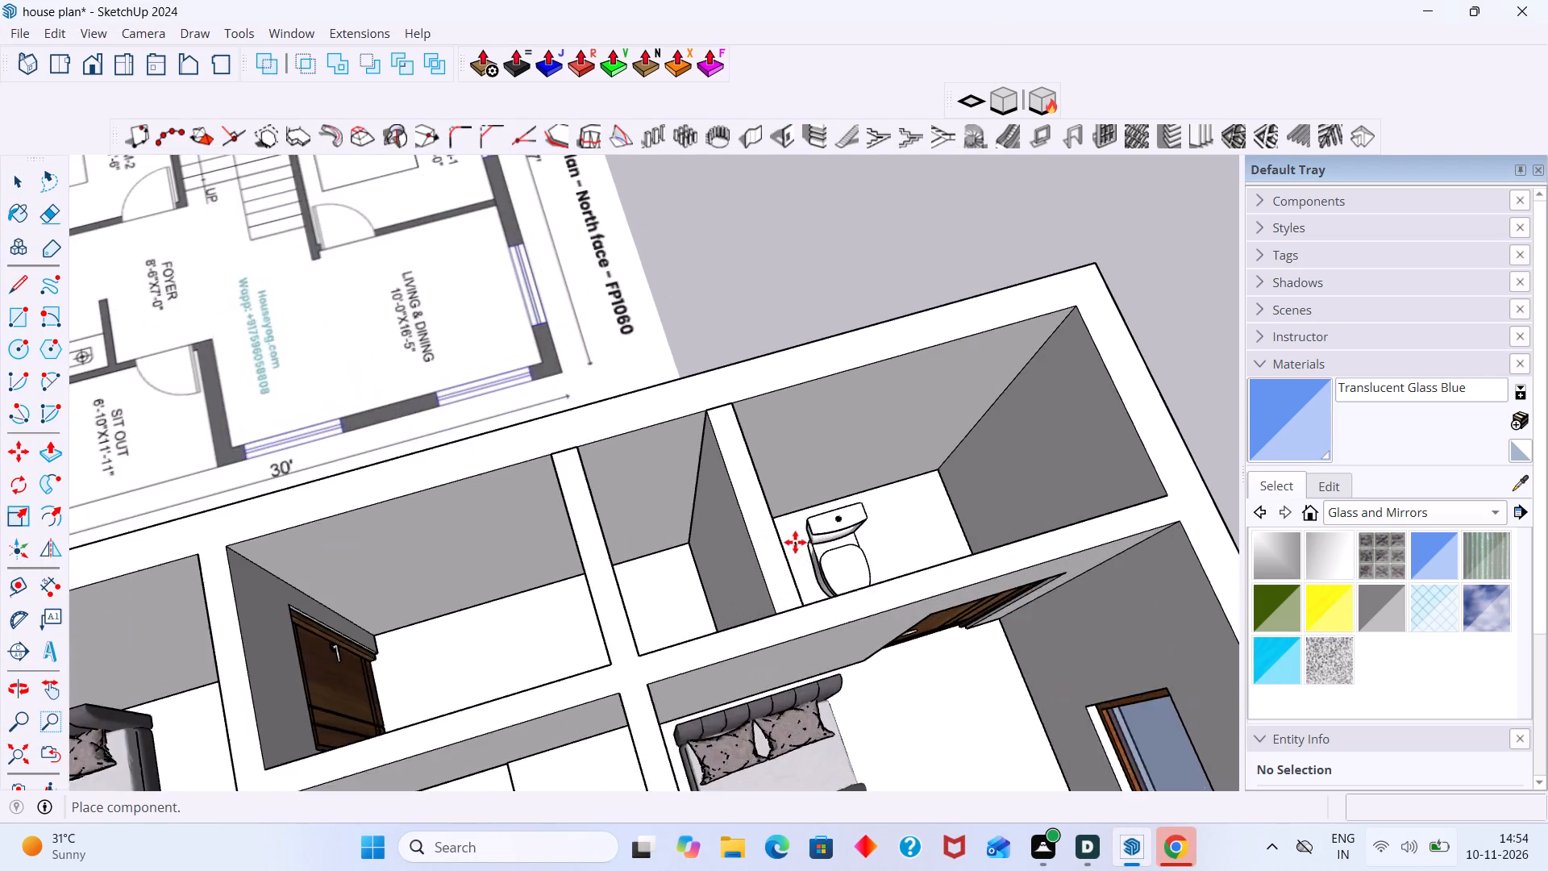
pyautogui.scroll(11, 795, 542)
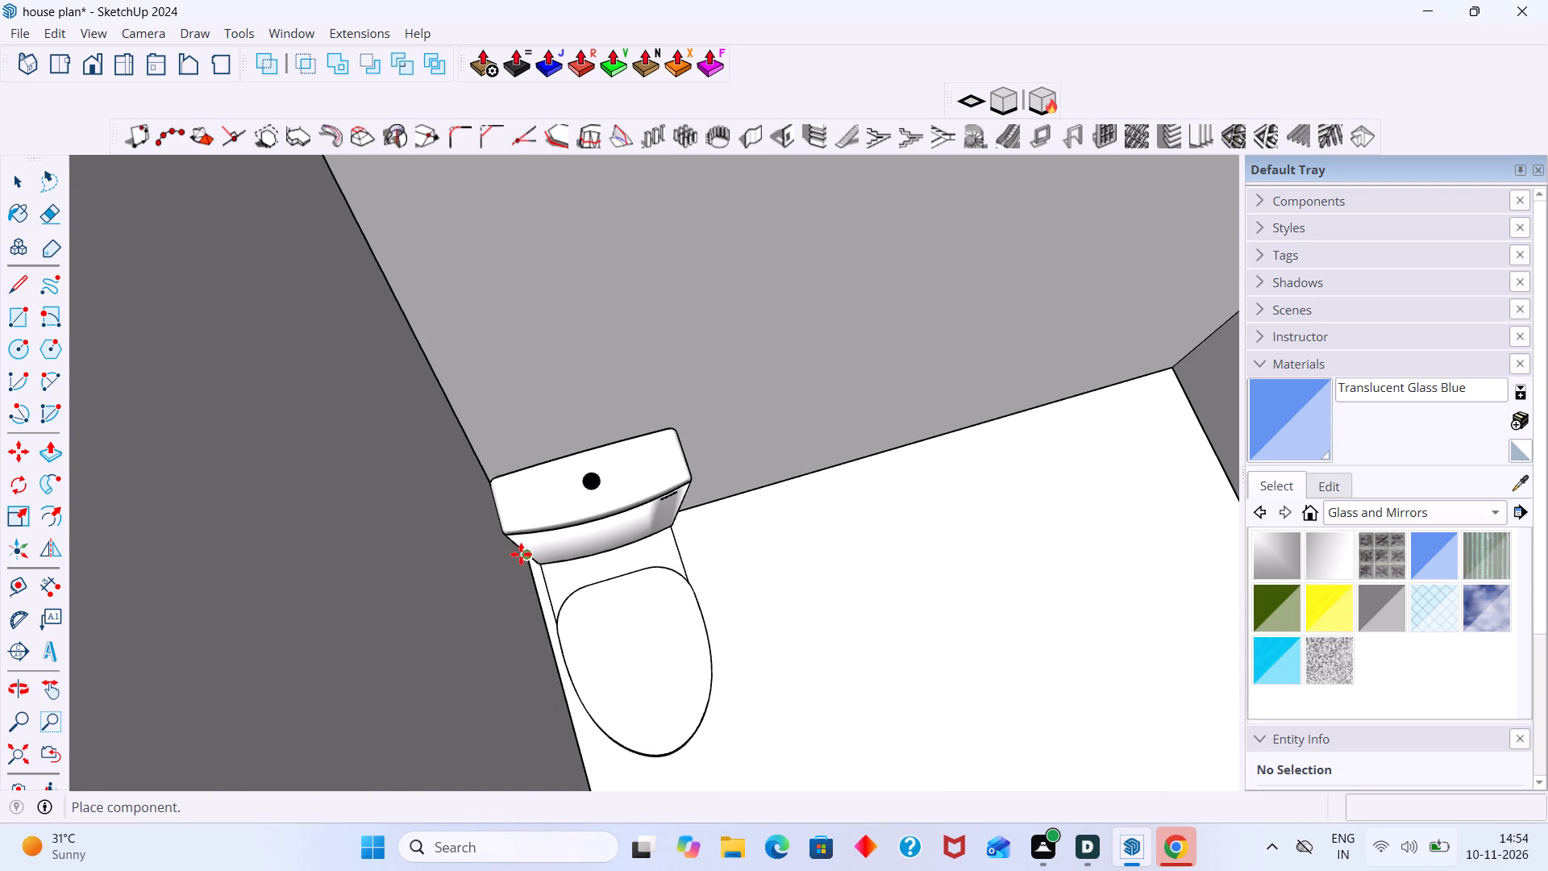
pyautogui.scroll(3, 524, 563)
pyautogui.moveTo(544, 540); pyautogui.dragTo(559, 502, button='middle')
pyautogui.scroll(3, 542, 564)
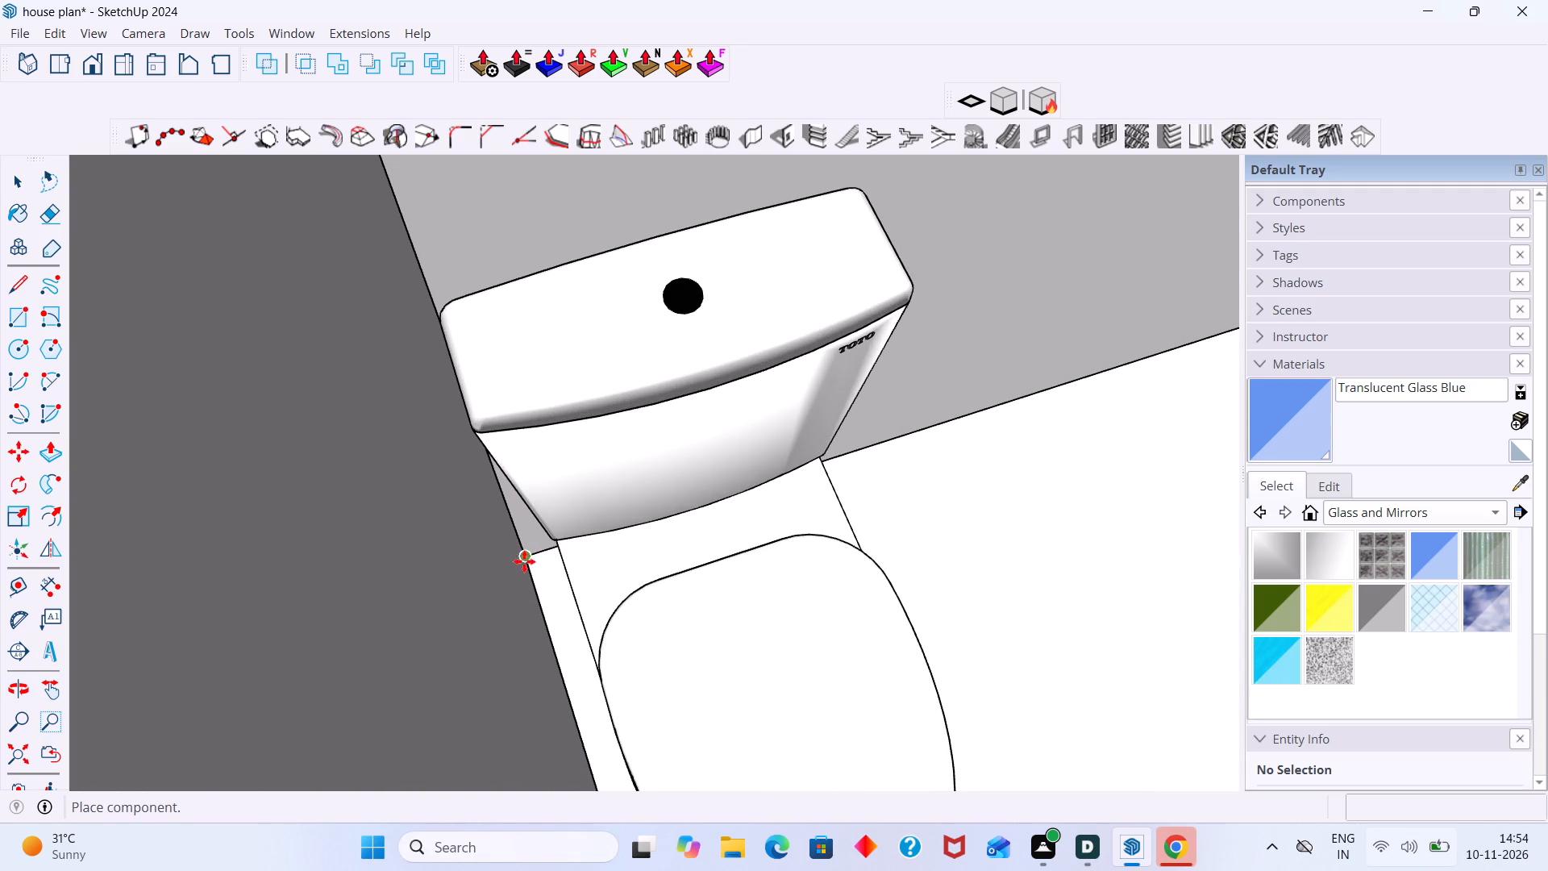
pyautogui.moveTo(550, 560); pyautogui.dragTo(506, 552, button='middle')
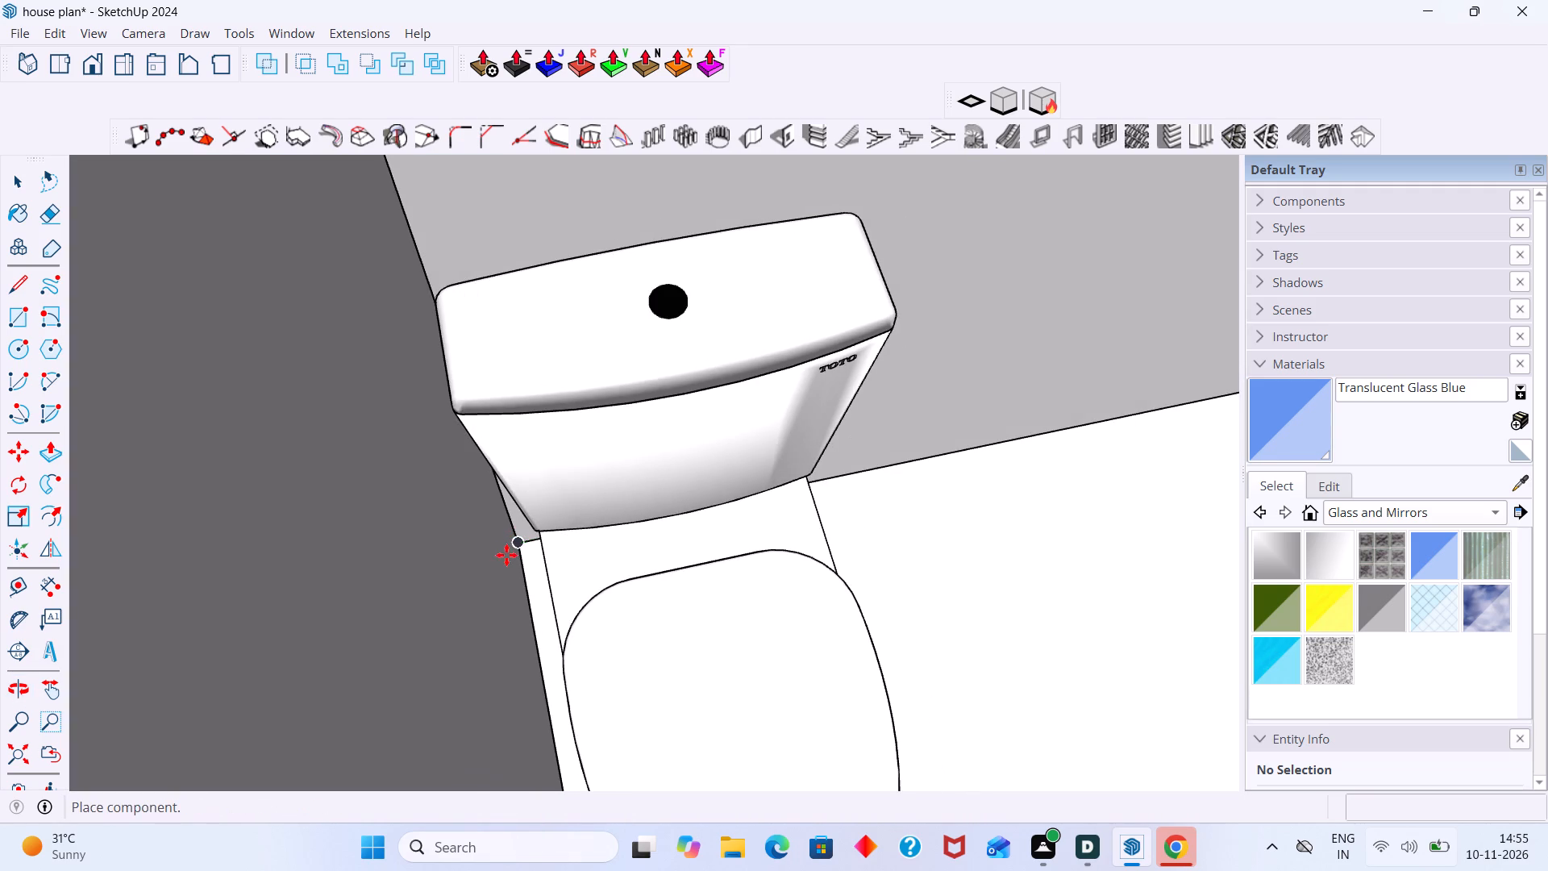
pyautogui.click(517, 544)
# Examine the placed toilet's fit against the walls and floor of its room.
pyautogui.scroll(-4, 561, 544)
pyautogui.moveTo(565, 568); pyautogui.dragTo(588, 431, button='middle')
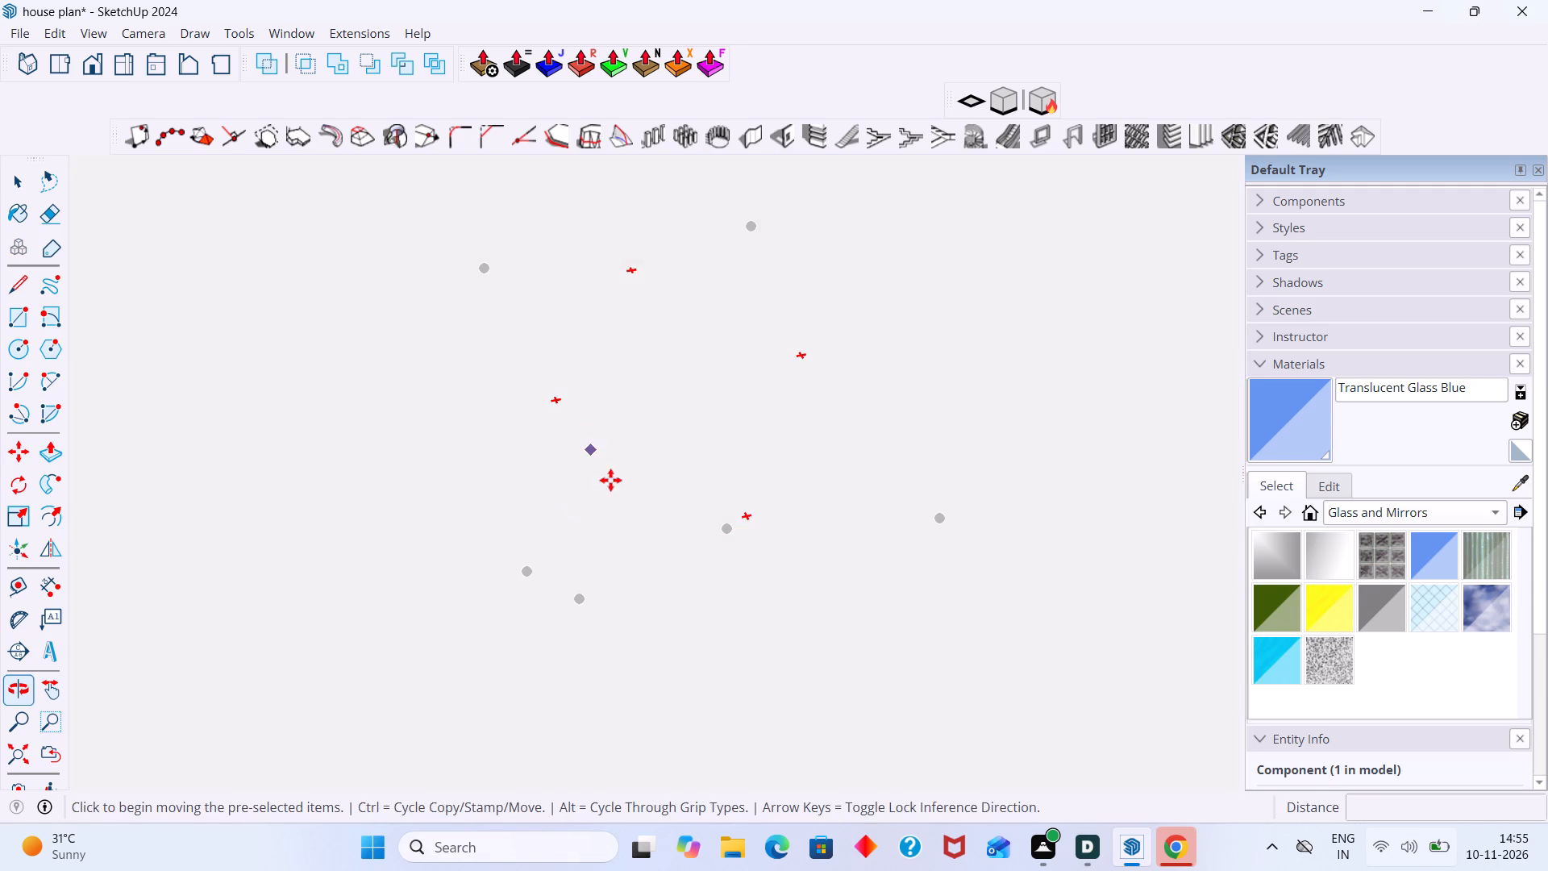
pyautogui.scroll(-5, 610, 480)
pyautogui.click(3, 757)
pyautogui.scroll(-2, 185, 715)
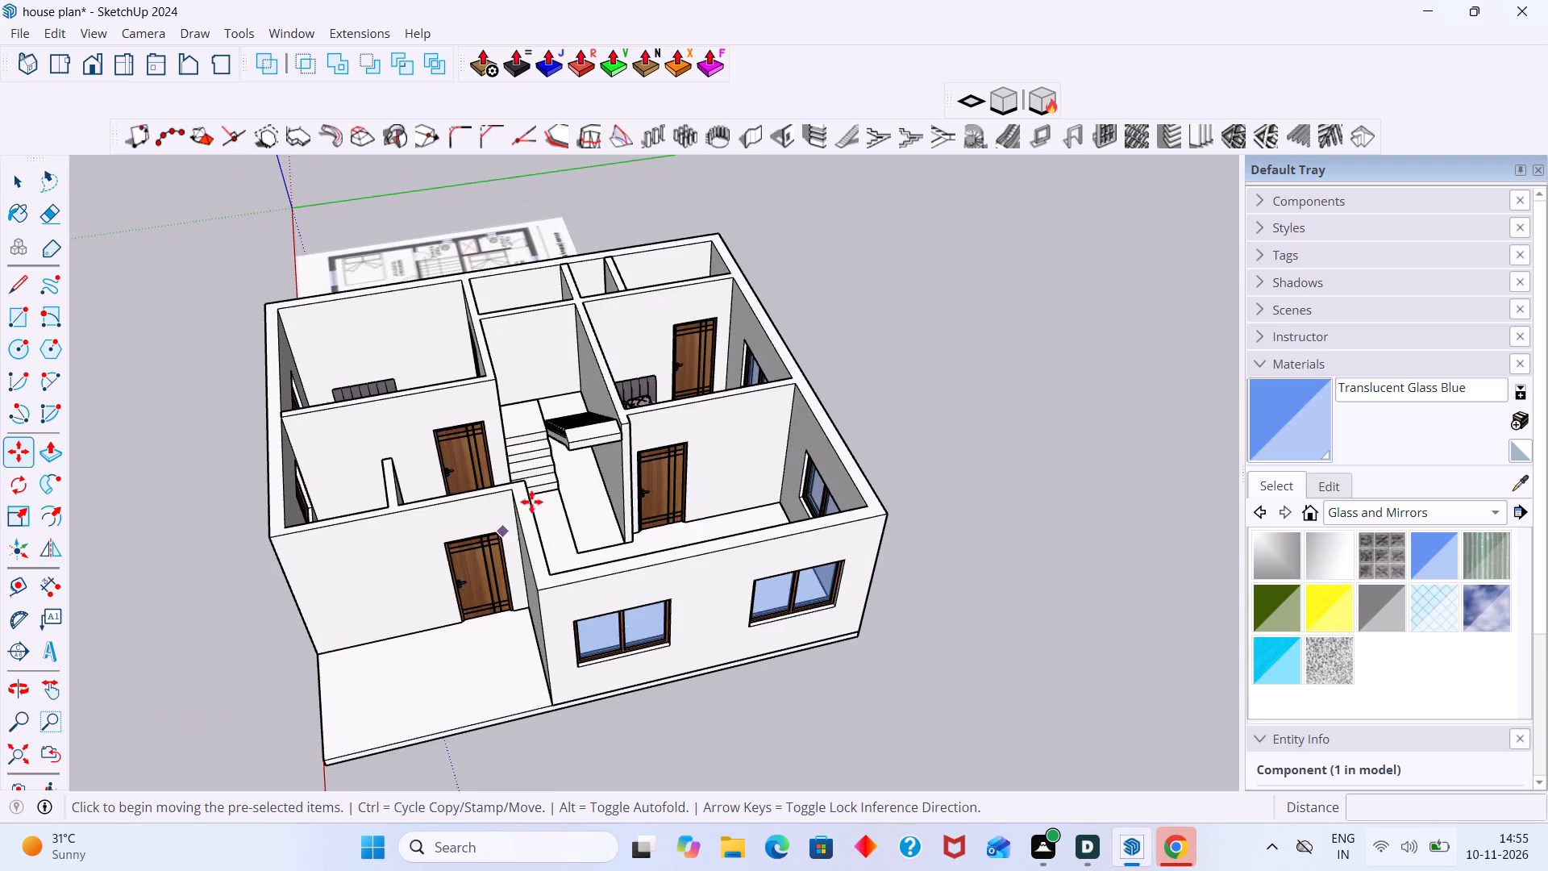
pyautogui.moveTo(536, 498); pyautogui.dragTo(497, 515, button='middle')
pyautogui.scroll(6, 730, 427)
pyautogui.moveTo(639, 481); pyautogui.dragTo(614, 634, button='middle')
pyautogui.scroll(-4, 637, 585)
pyautogui.moveTo(651, 575); pyautogui.dragTo(642, 768, button='middle')
pyautogui.scroll(13, 673, 531)
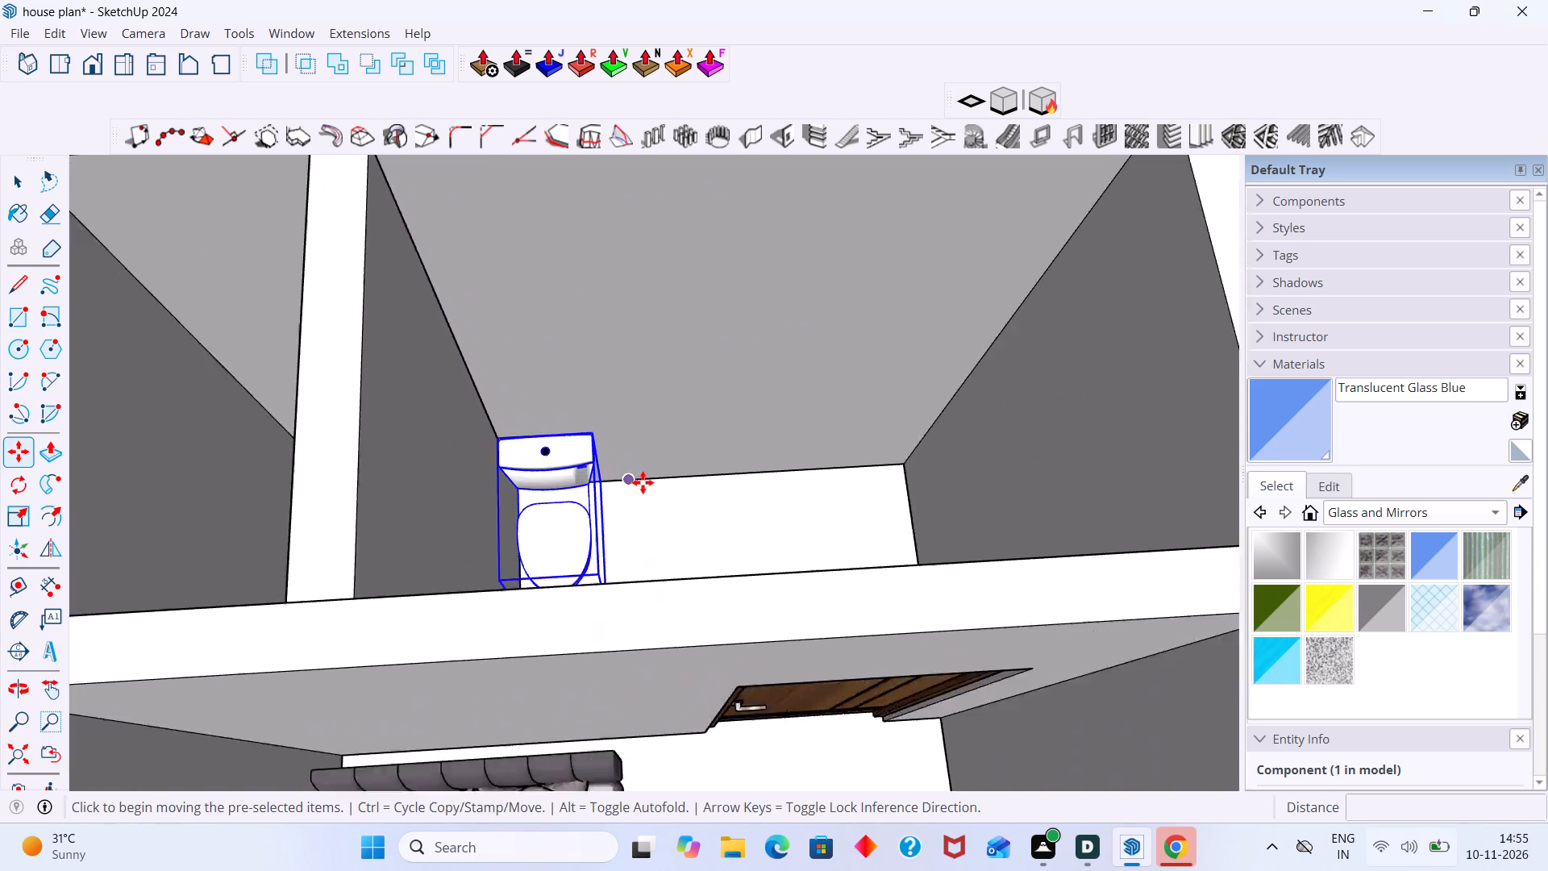
pyautogui.scroll(4, 643, 482)
pyautogui.moveTo(638, 491); pyautogui.dragTo(359, 478, button='middle')
pyautogui.scroll(2, 682, 462)
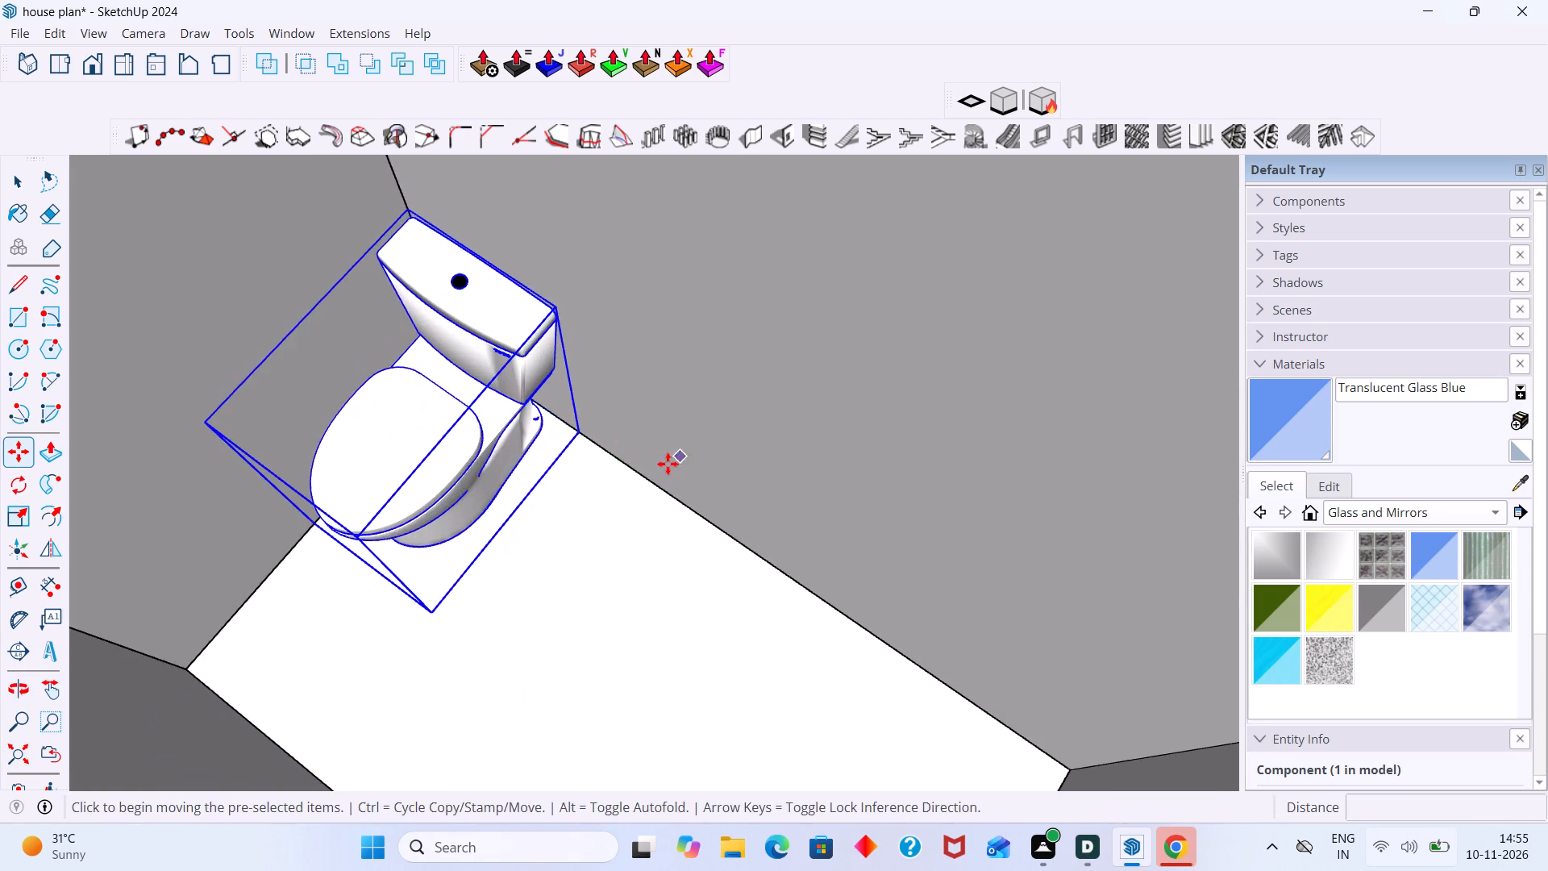
pyautogui.moveTo(616, 488); pyautogui.dragTo(549, 366, button='middle')
pyautogui.scroll(-3, 539, 423)
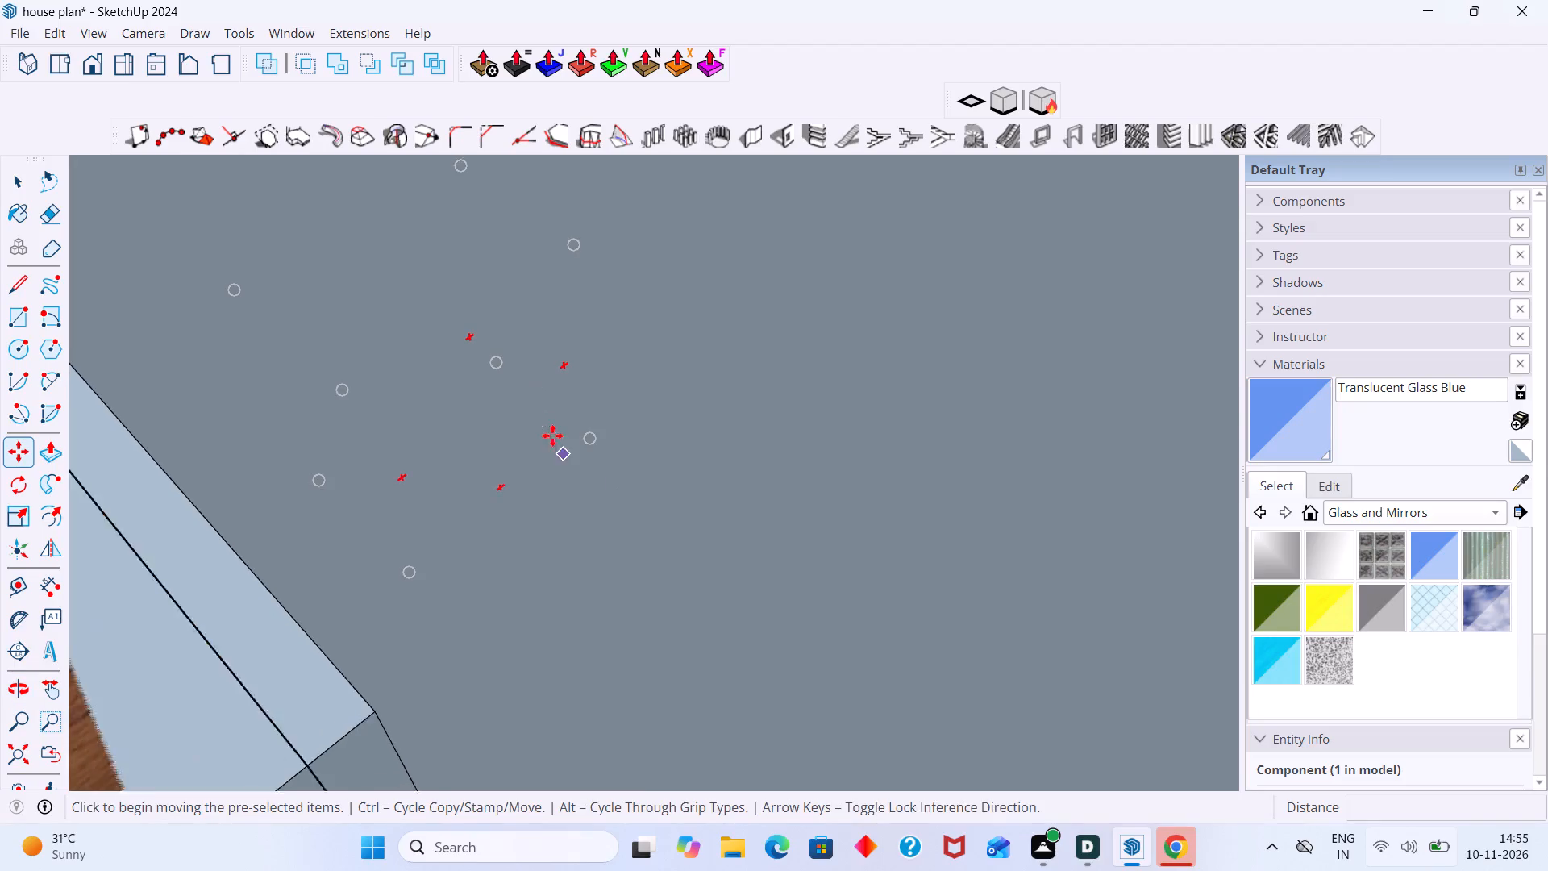
pyautogui.scroll(-3, 552, 435)
pyautogui.click(29, 759)
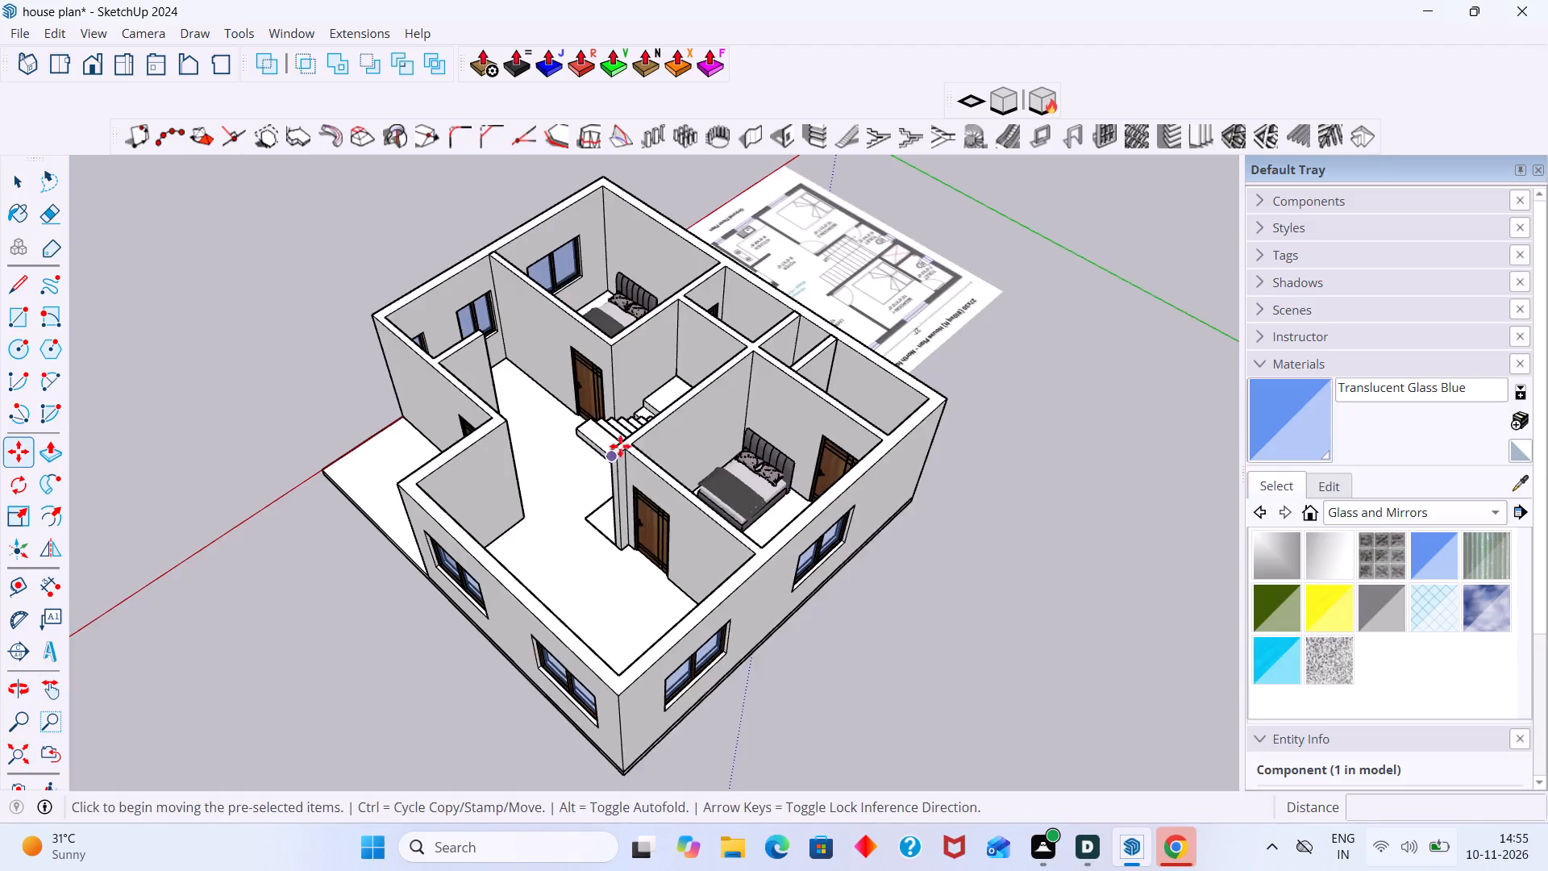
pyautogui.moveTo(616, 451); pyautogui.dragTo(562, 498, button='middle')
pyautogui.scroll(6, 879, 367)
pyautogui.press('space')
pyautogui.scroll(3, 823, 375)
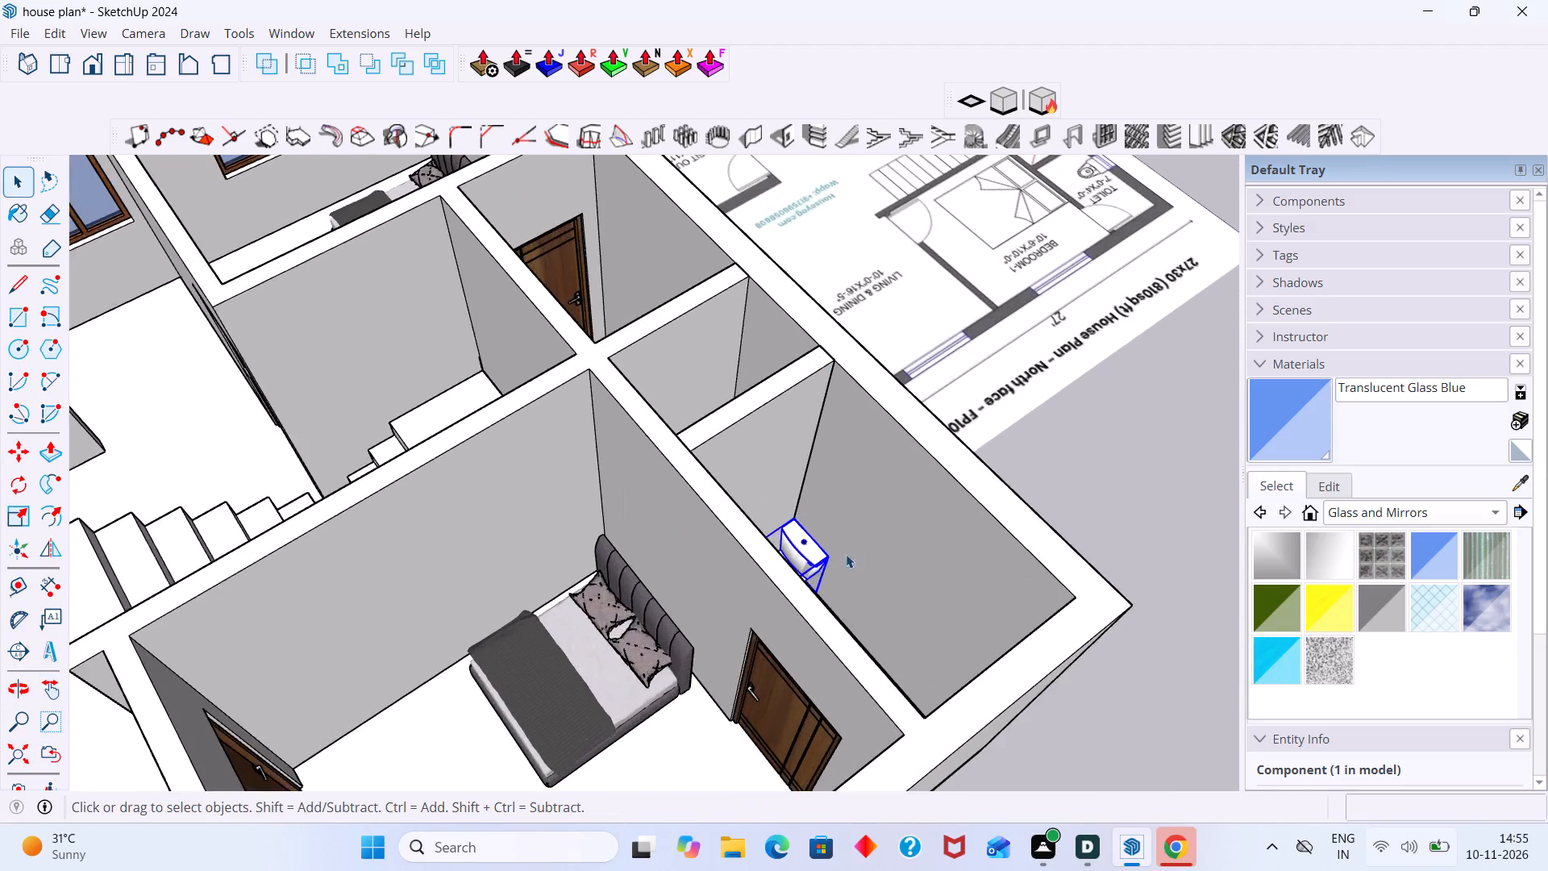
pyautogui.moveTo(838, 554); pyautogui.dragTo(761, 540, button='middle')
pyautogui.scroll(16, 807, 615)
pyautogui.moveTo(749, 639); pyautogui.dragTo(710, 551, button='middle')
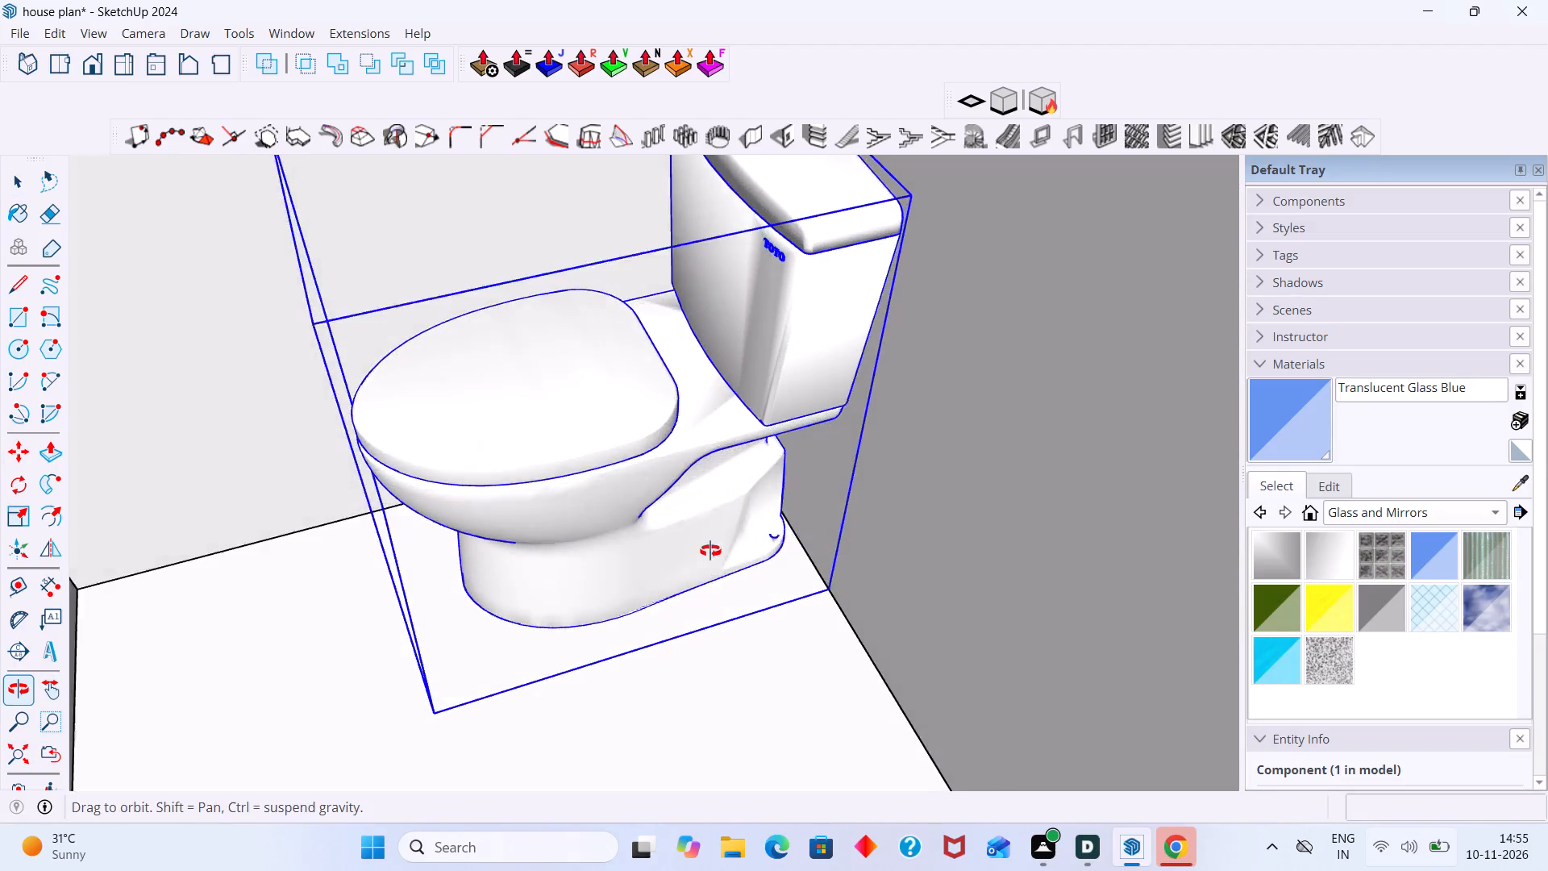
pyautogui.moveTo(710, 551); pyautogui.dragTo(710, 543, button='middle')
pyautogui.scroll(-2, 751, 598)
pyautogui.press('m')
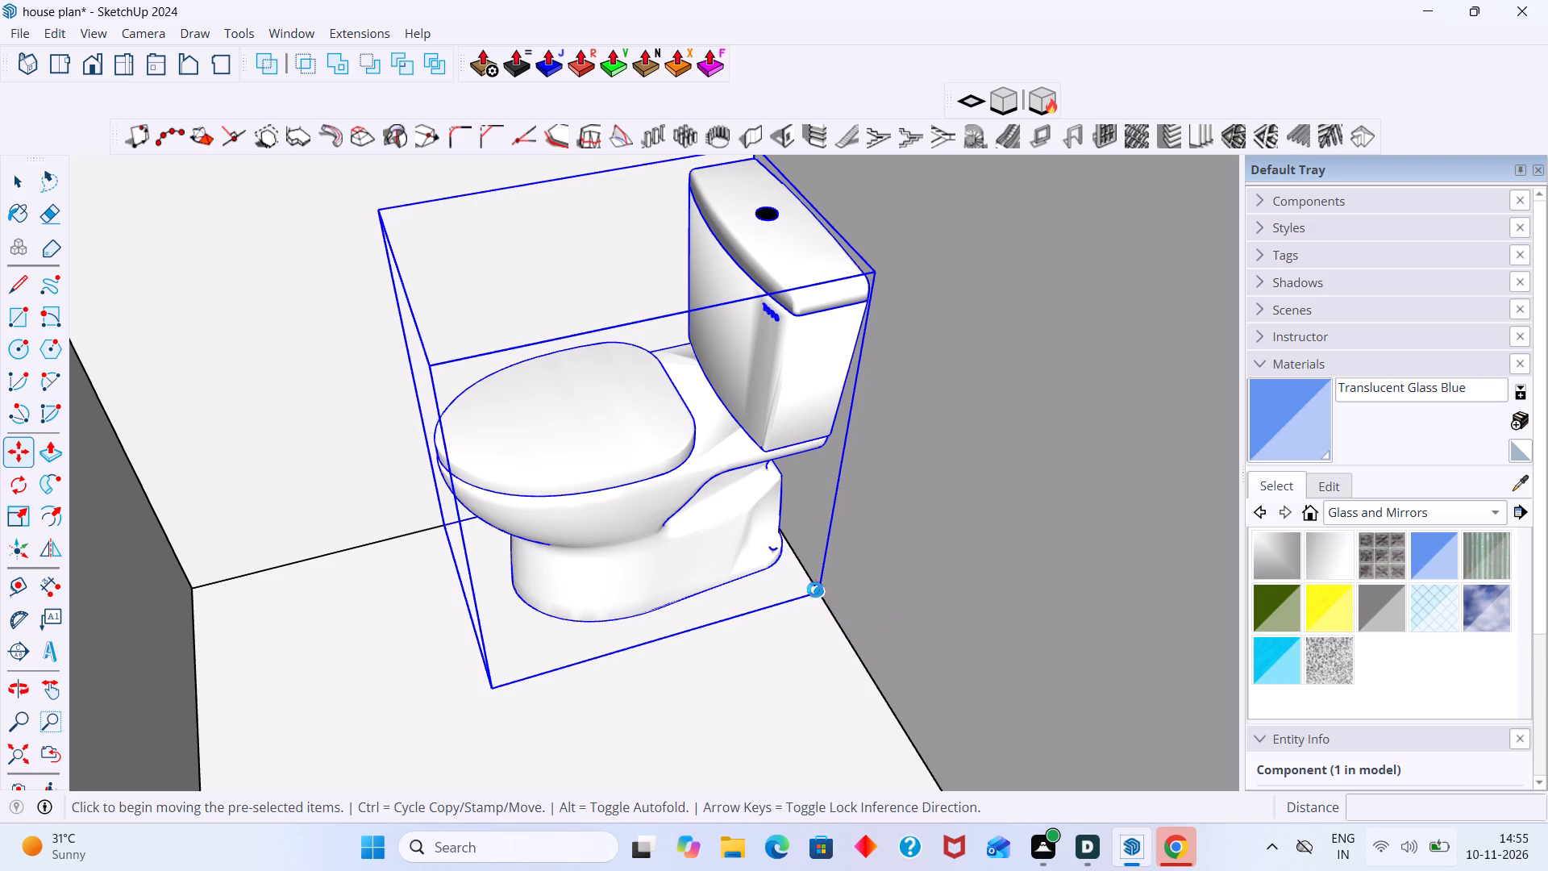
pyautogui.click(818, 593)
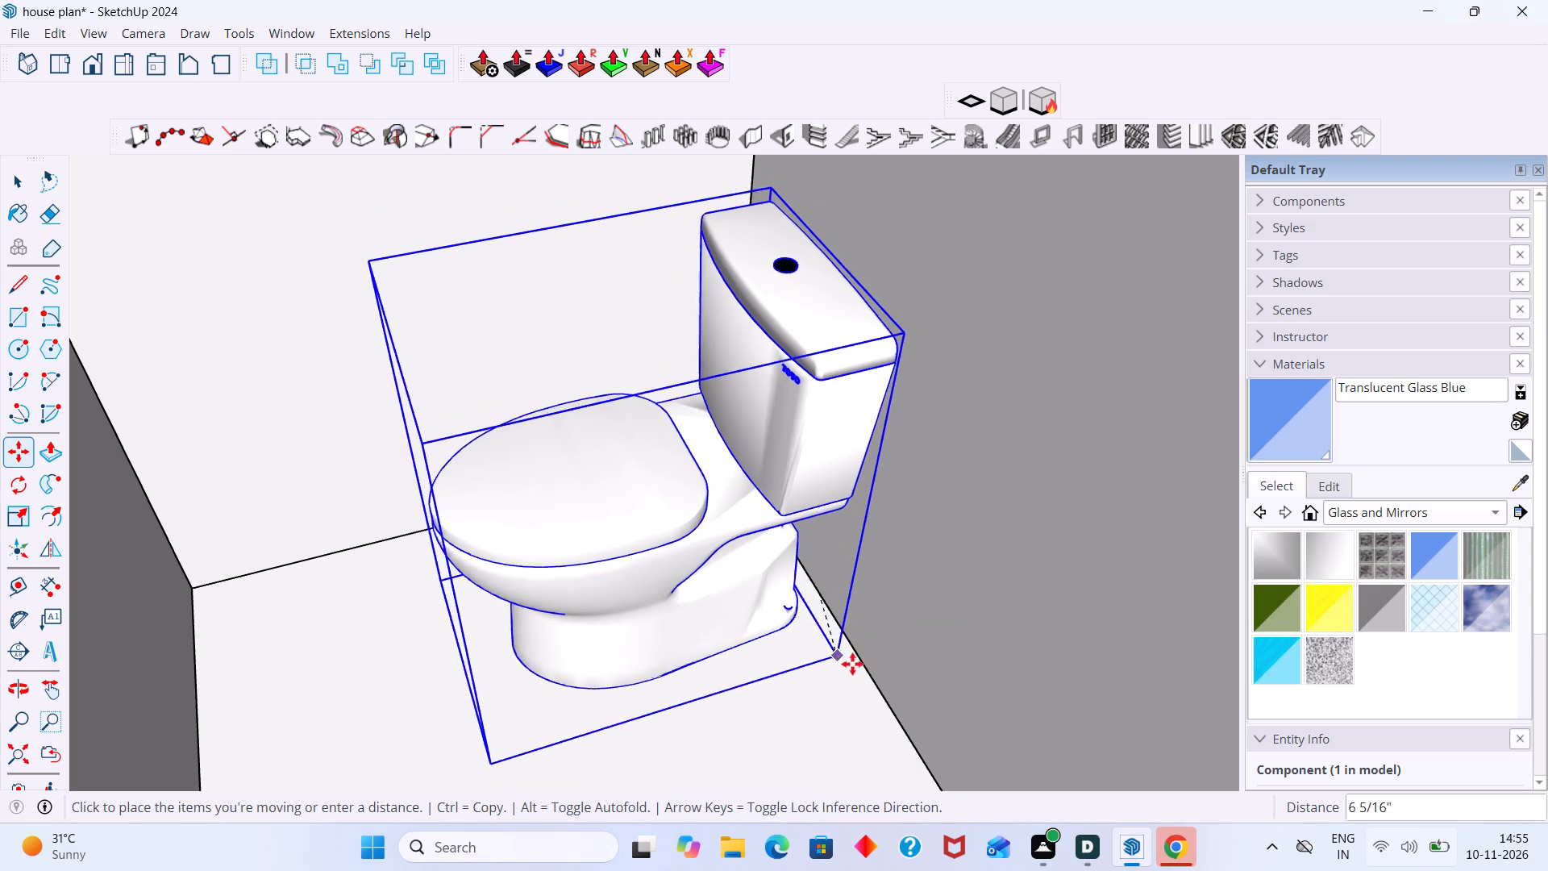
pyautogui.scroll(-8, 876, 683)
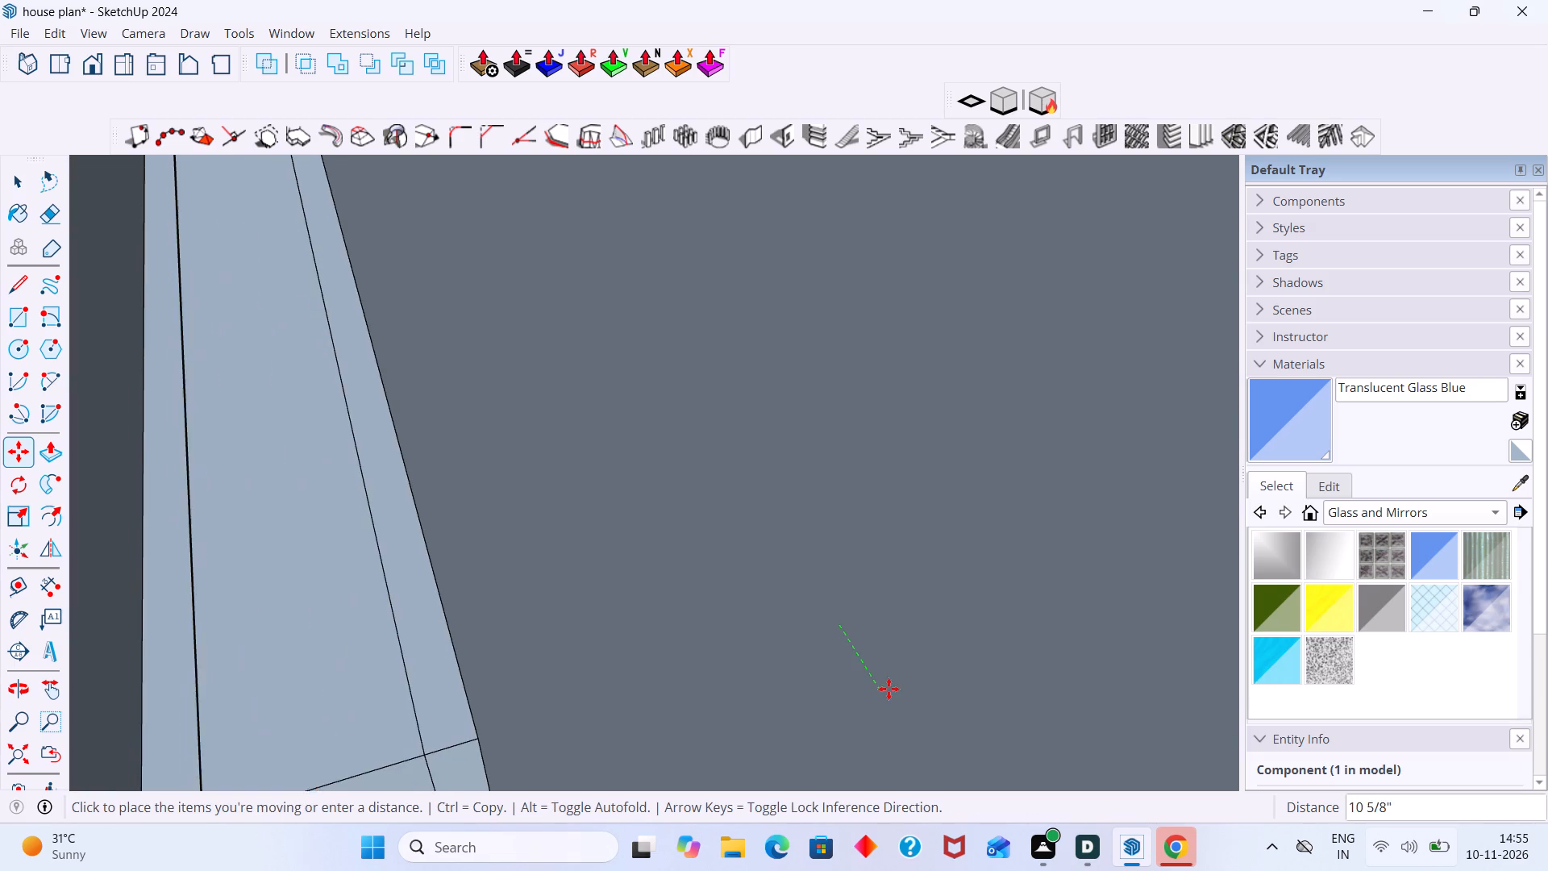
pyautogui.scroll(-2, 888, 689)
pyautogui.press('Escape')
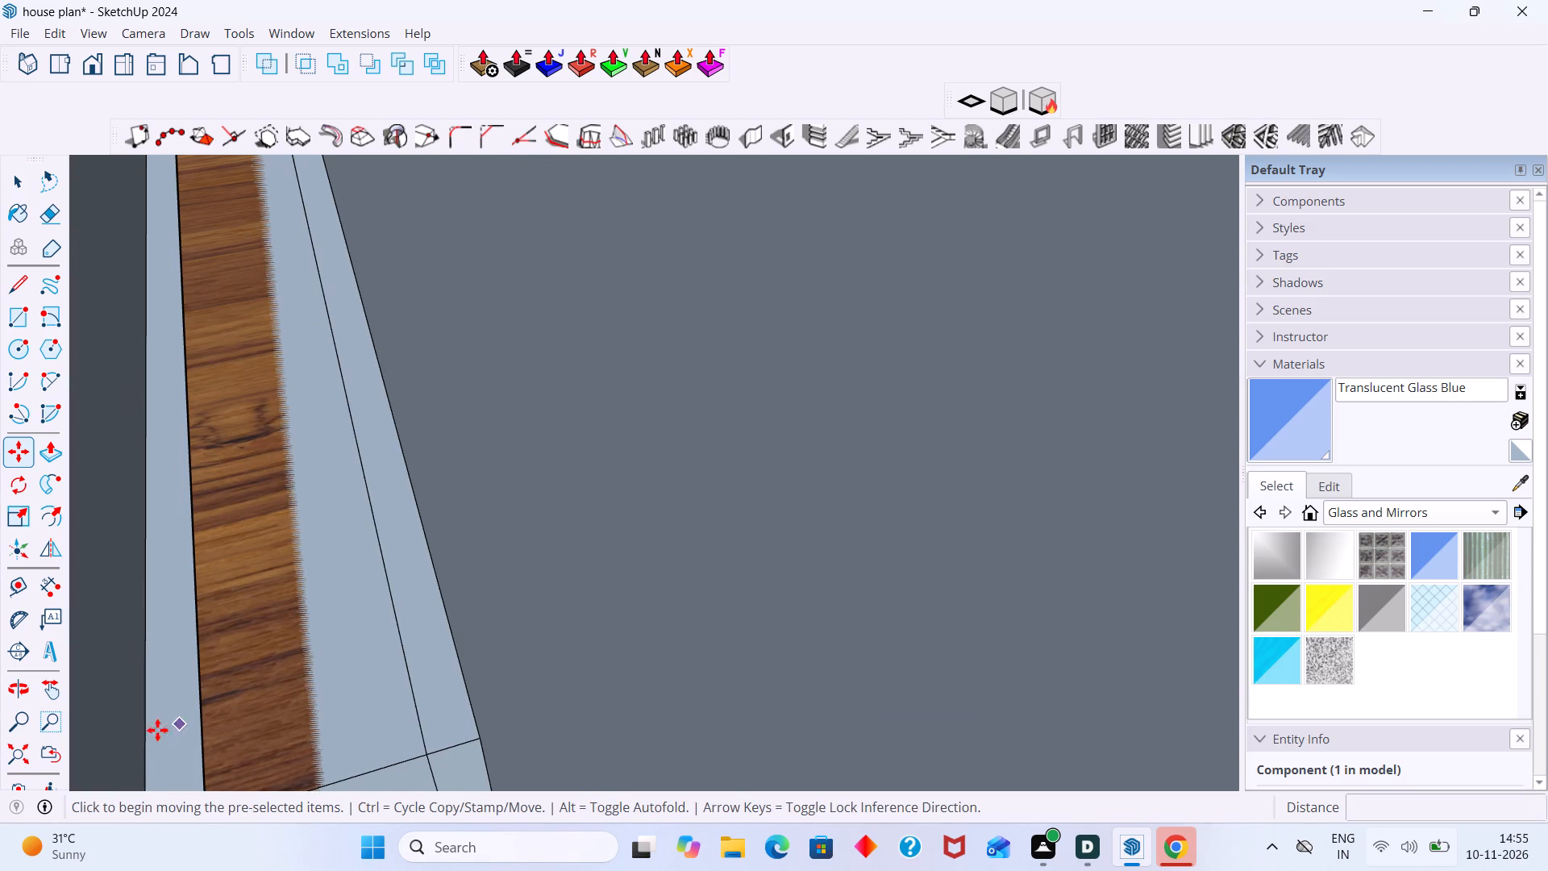
# Move the toilet about 1' 5" along the back wall, away from the corner, and deselect it.
pyautogui.click(14, 755)
pyautogui.moveTo(887, 610); pyautogui.dragTo(1000, 677, button='middle')
pyautogui.scroll(1, 878, 506)
pyautogui.moveTo(878, 508); pyautogui.dragTo(1047, 673, button='middle')
pyautogui.scroll(5, 872, 492)
pyautogui.scroll(-1, 774, 467)
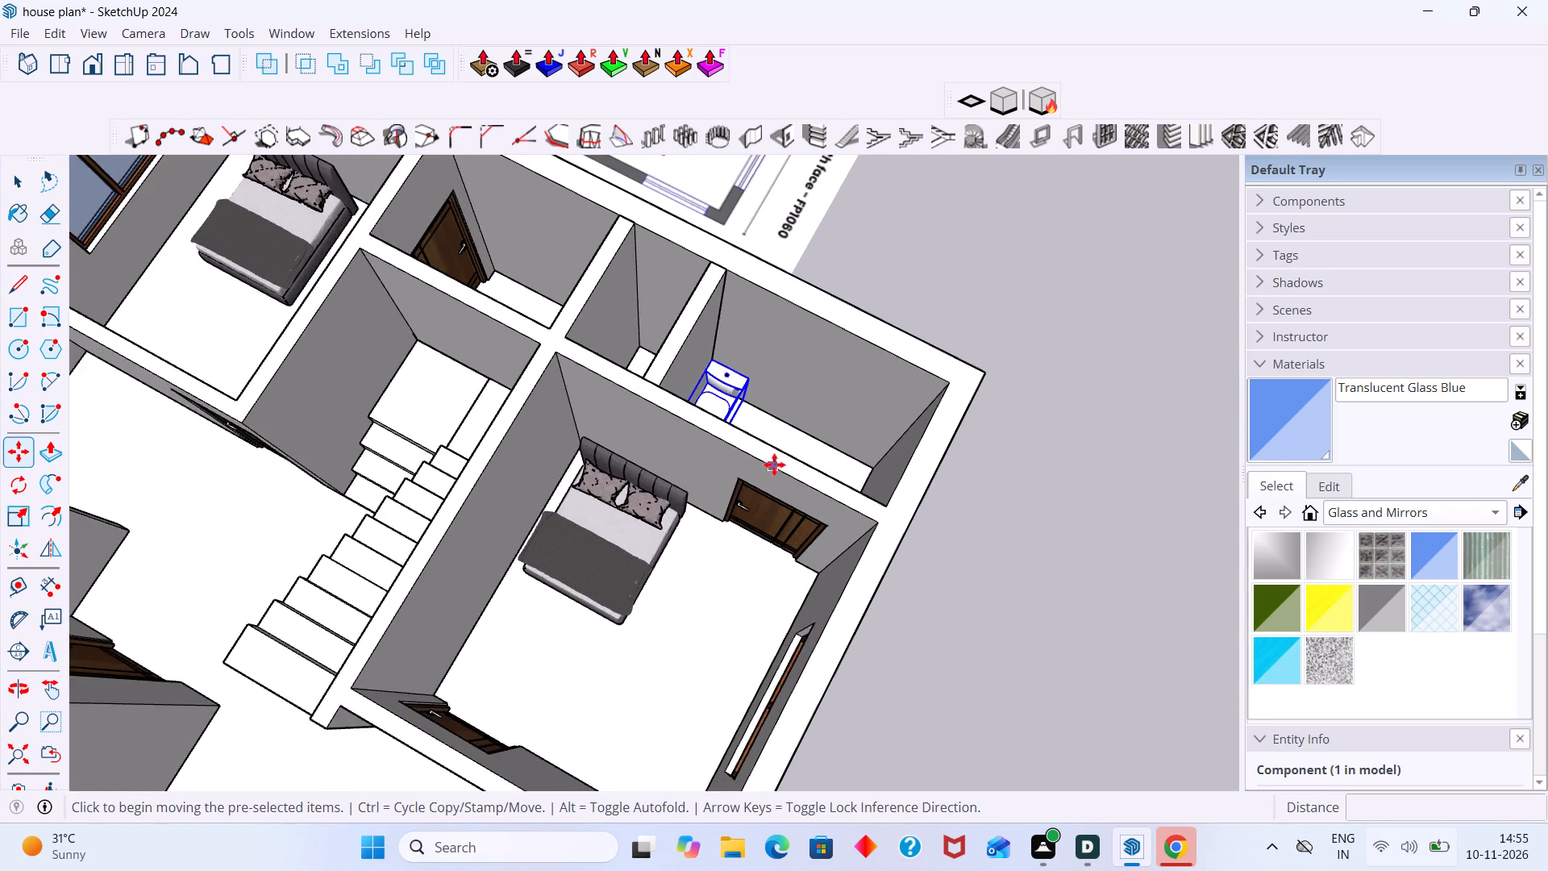
pyautogui.scroll(-1, 774, 465)
pyautogui.keyDown('shift'); pyautogui.moveTo(799, 462); pyautogui.dragTo(643, 605, button='middle'); pyautogui.keyUp('shift')
pyautogui.middleClick(645, 615)
pyautogui.scroll(-5, 649, 617)
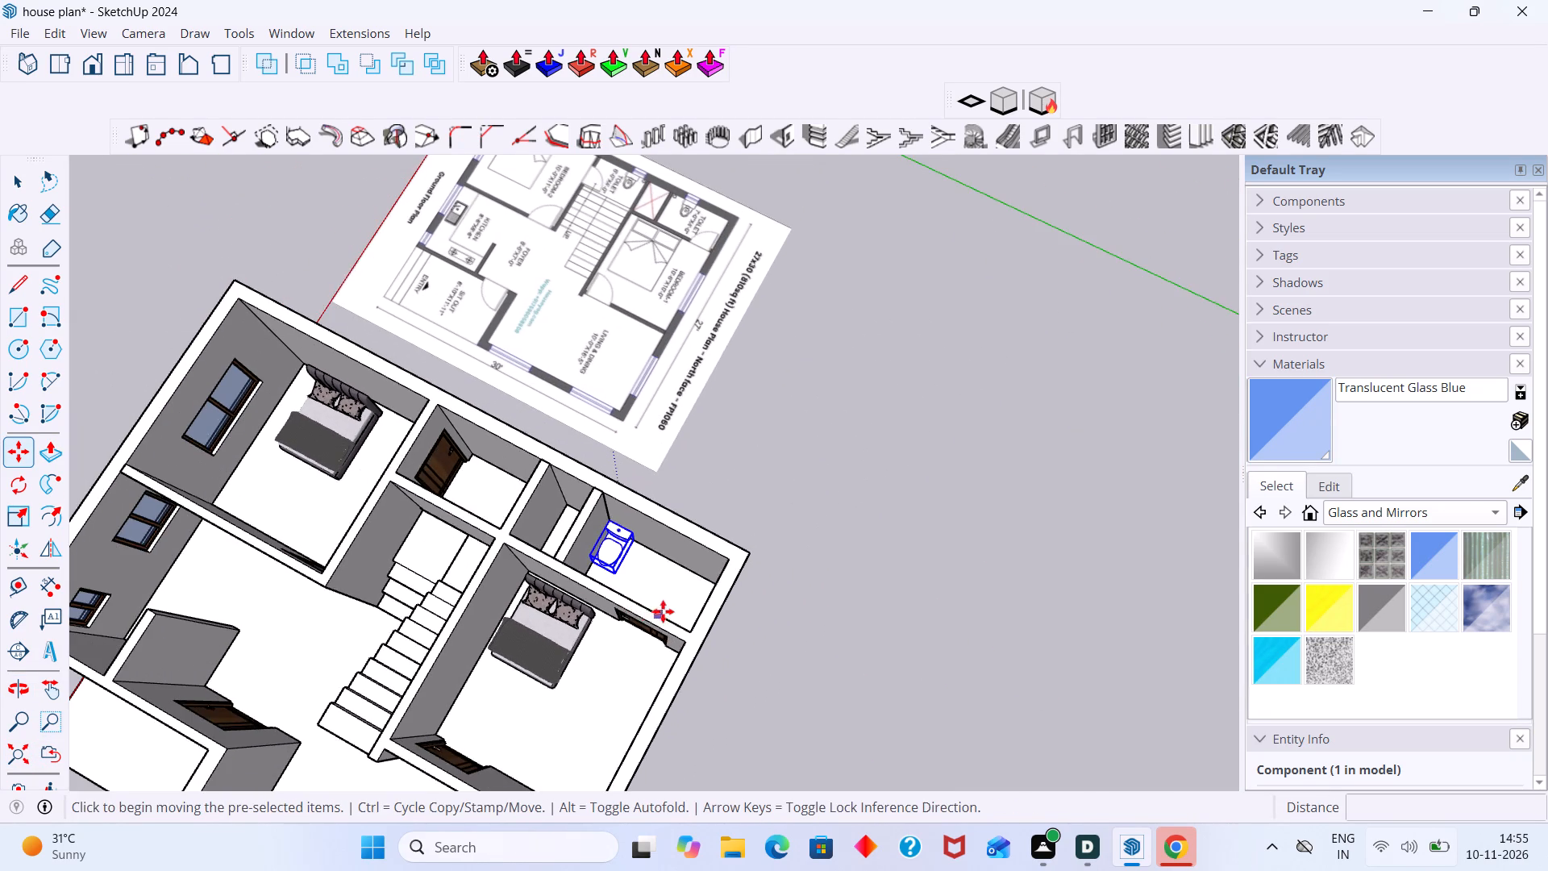
pyautogui.moveTo(666, 609); pyautogui.dragTo(709, 568, button='middle')
pyautogui.scroll(10, 666, 577)
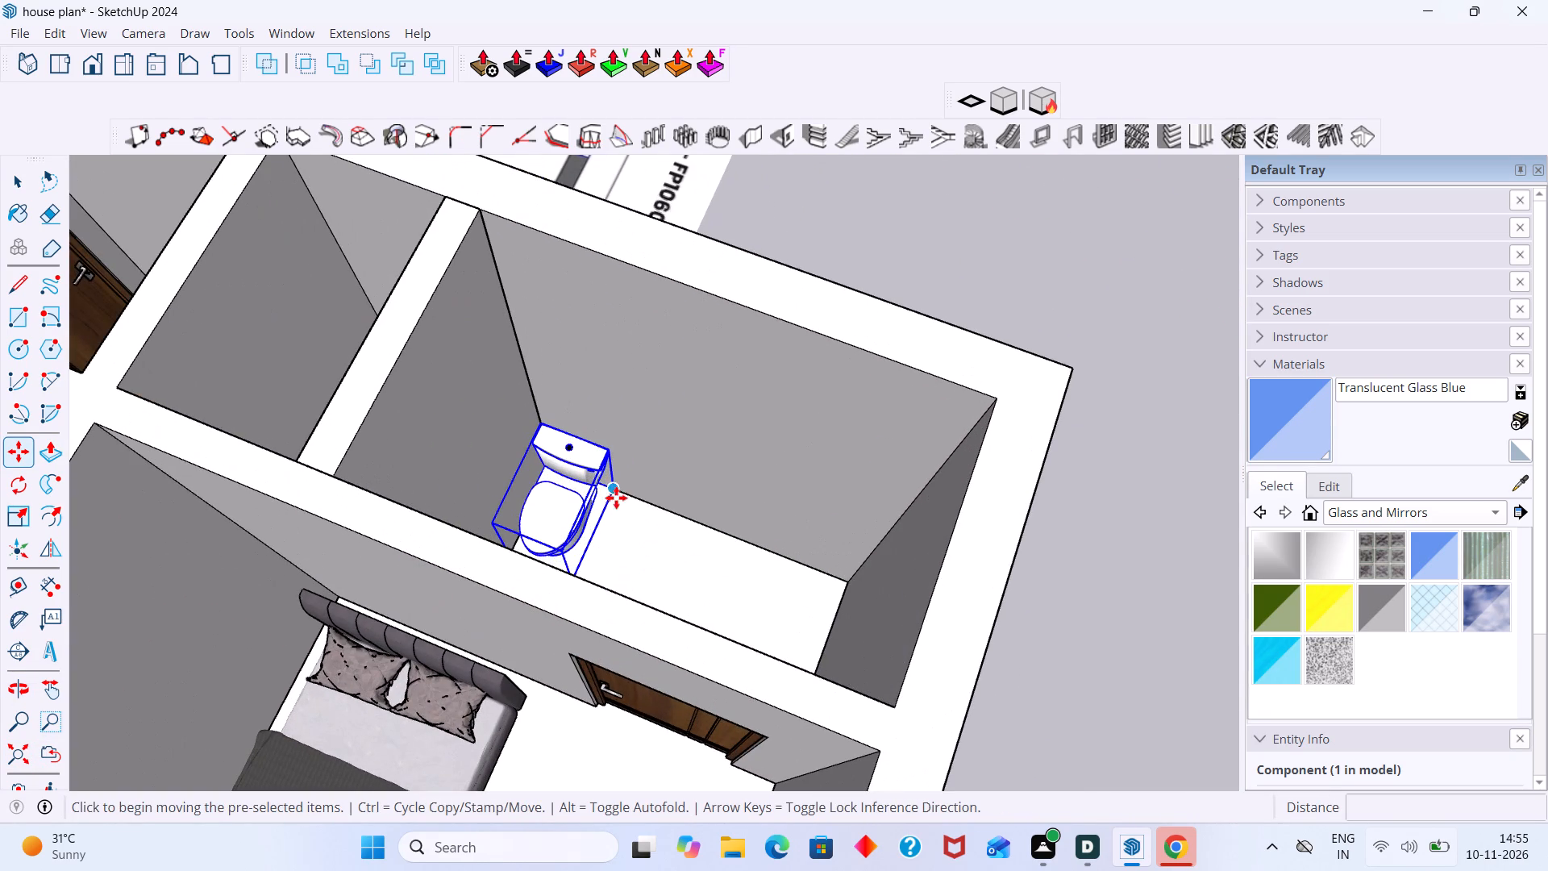
pyautogui.click(615, 492)
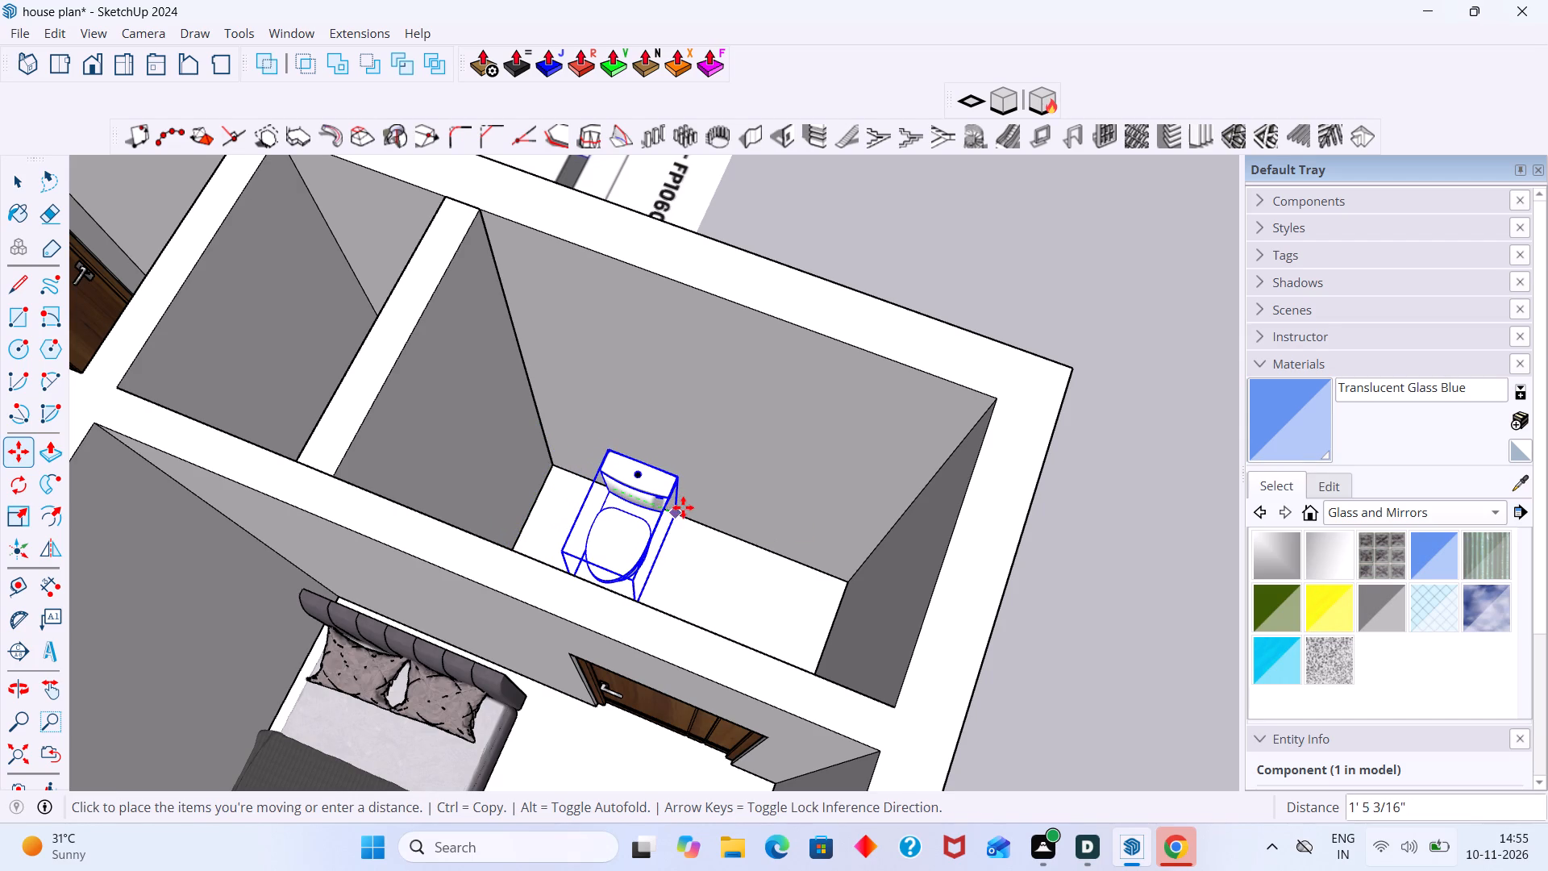
pyautogui.click(683, 507)
pyautogui.press('space')
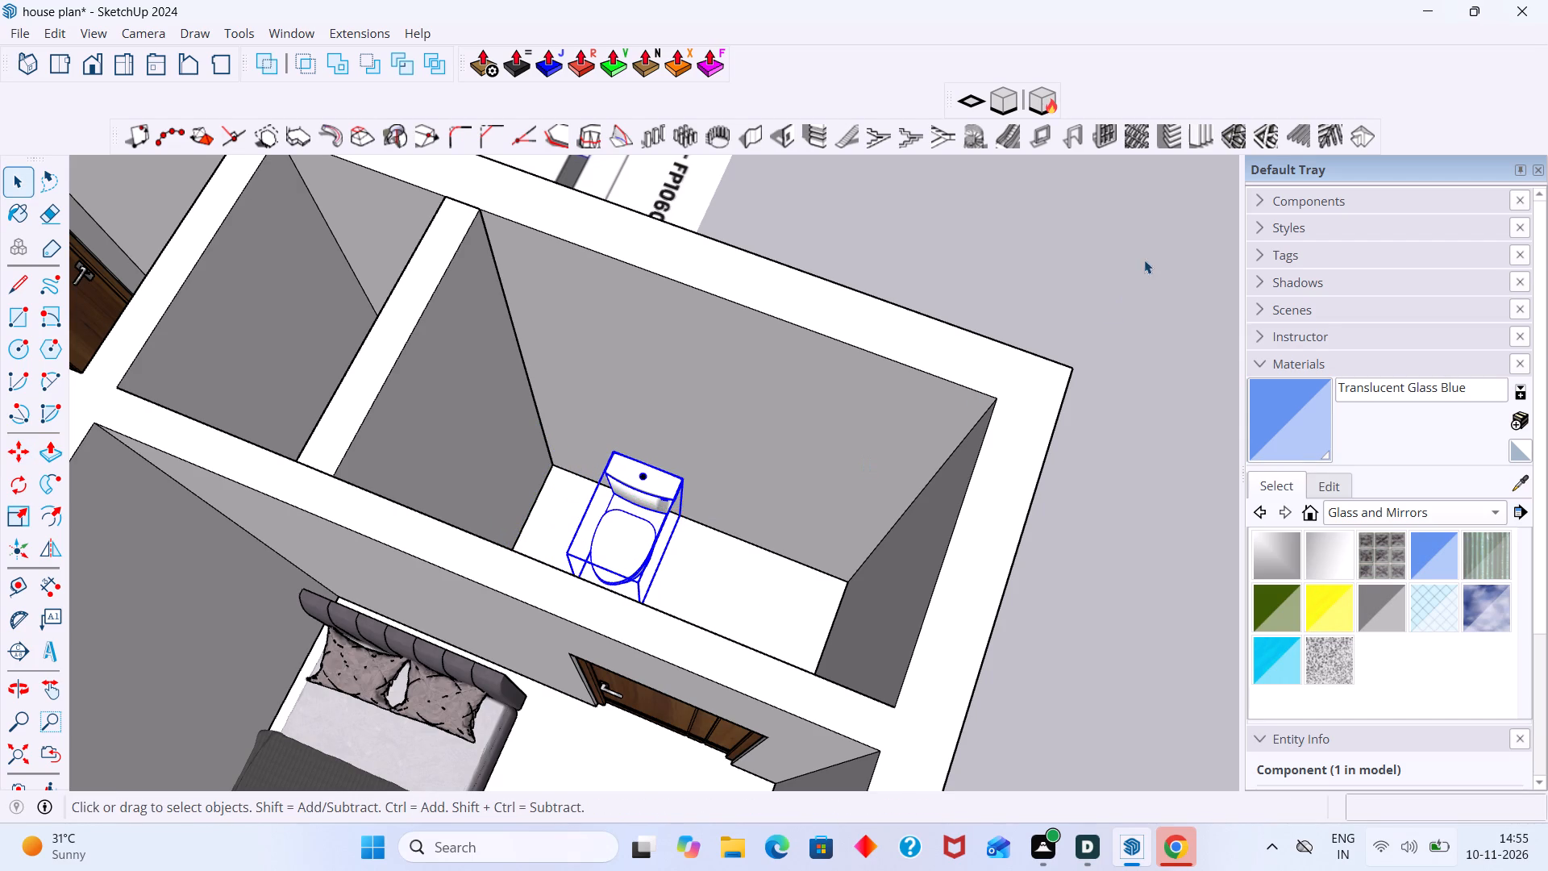
pyautogui.click(1144, 260)
# Examine the toilet's new position up close and the whole house layout against the floor plan.
pyautogui.scroll(9, 725, 455)
pyautogui.moveTo(591, 569); pyautogui.dragTo(535, 558, button='middle')
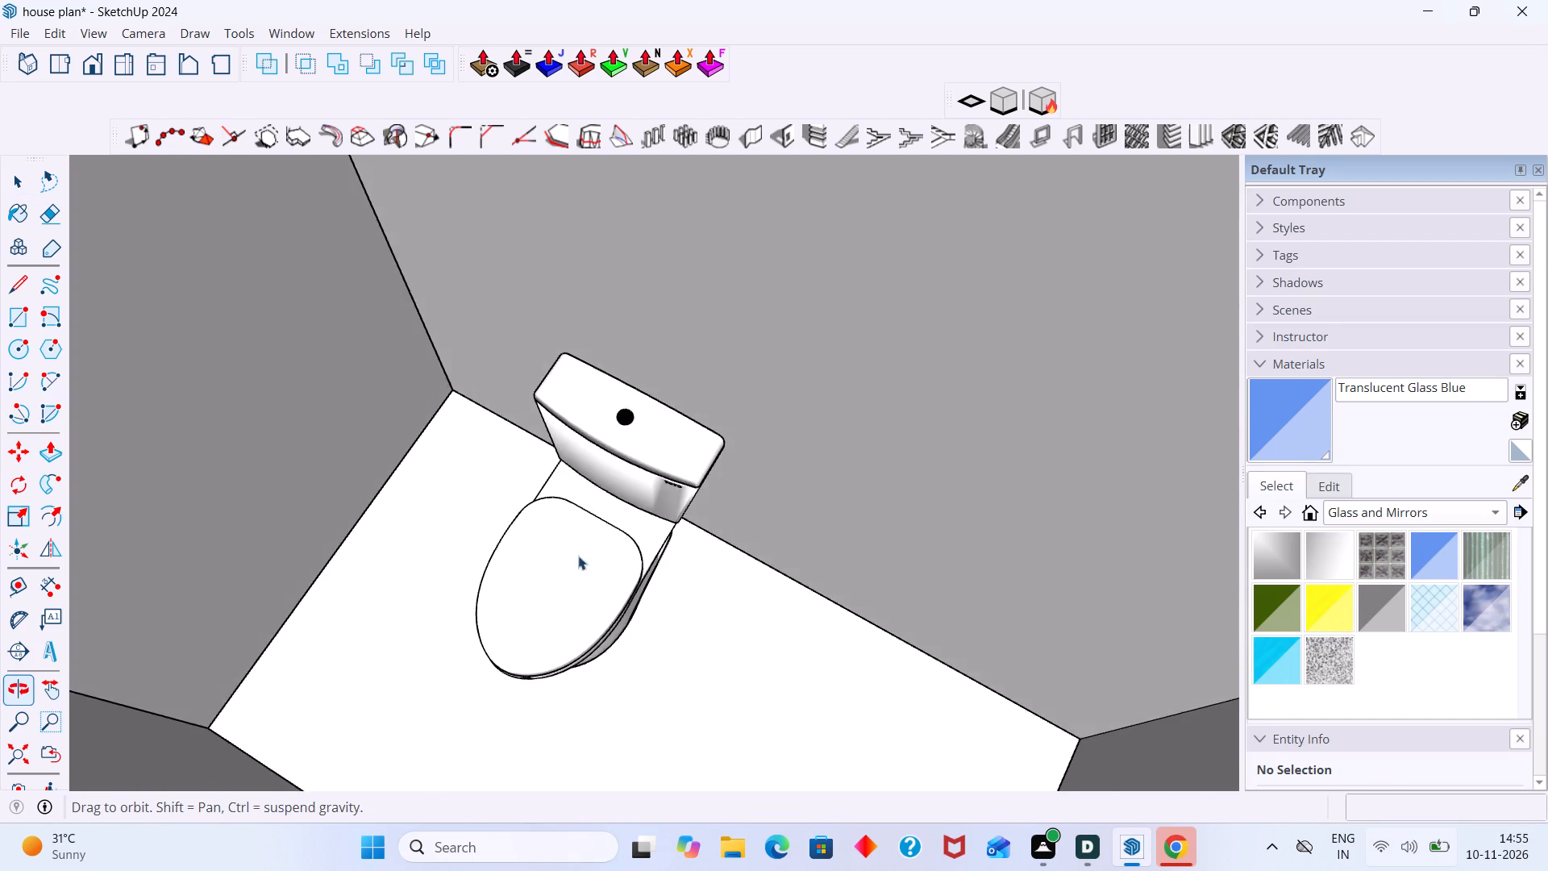
pyautogui.scroll(3, 643, 556)
pyautogui.moveTo(641, 590); pyautogui.dragTo(539, 564, button='middle')
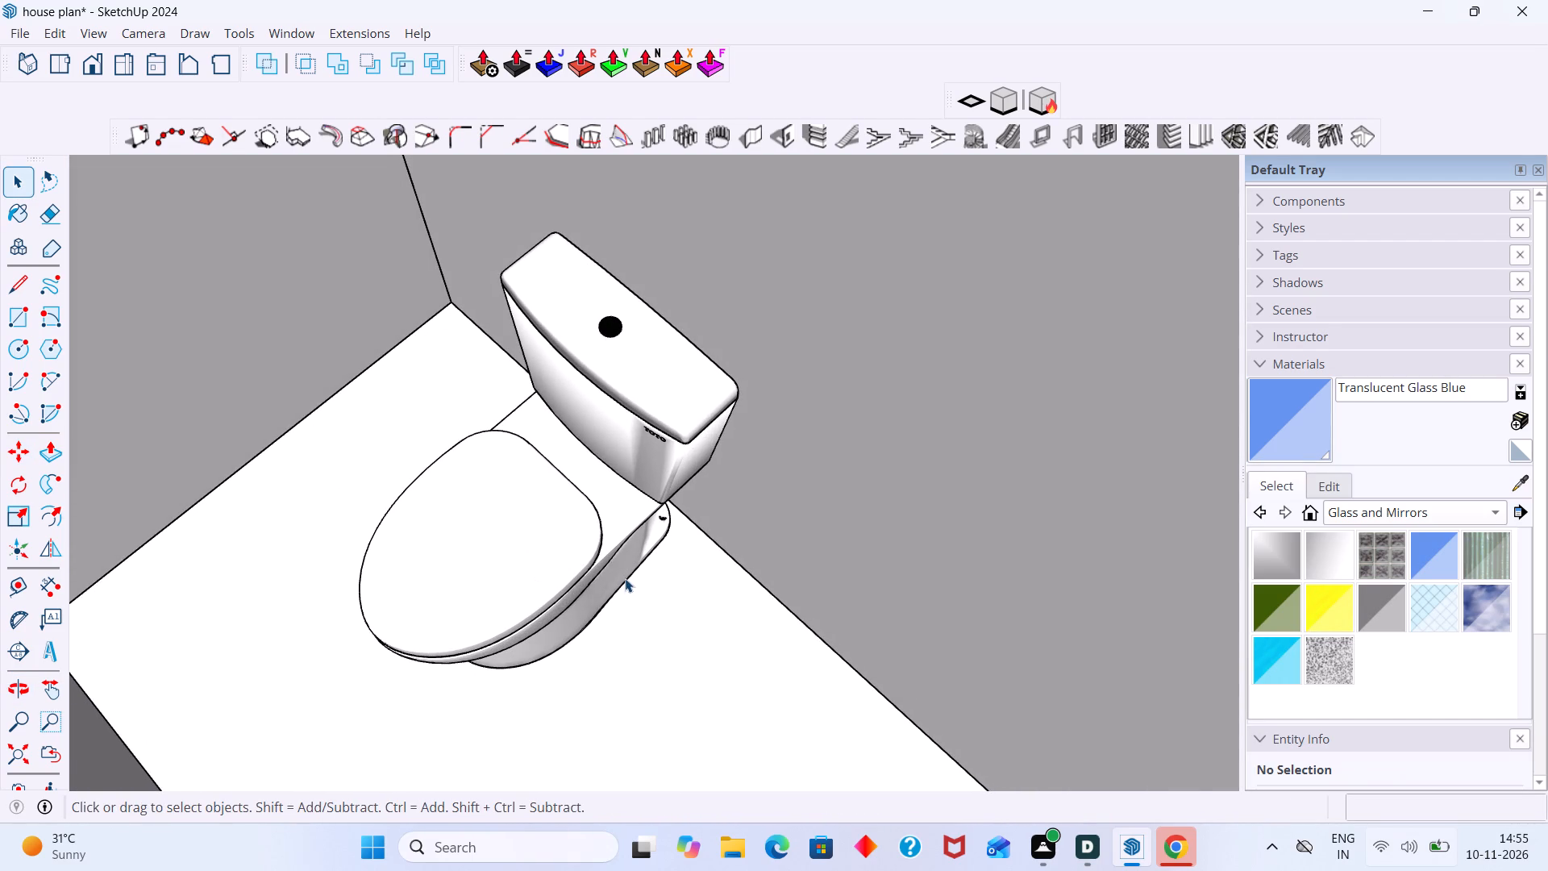
pyautogui.moveTo(630, 566); pyautogui.dragTo(504, 475, button='middle')
pyautogui.scroll(-8, 541, 474)
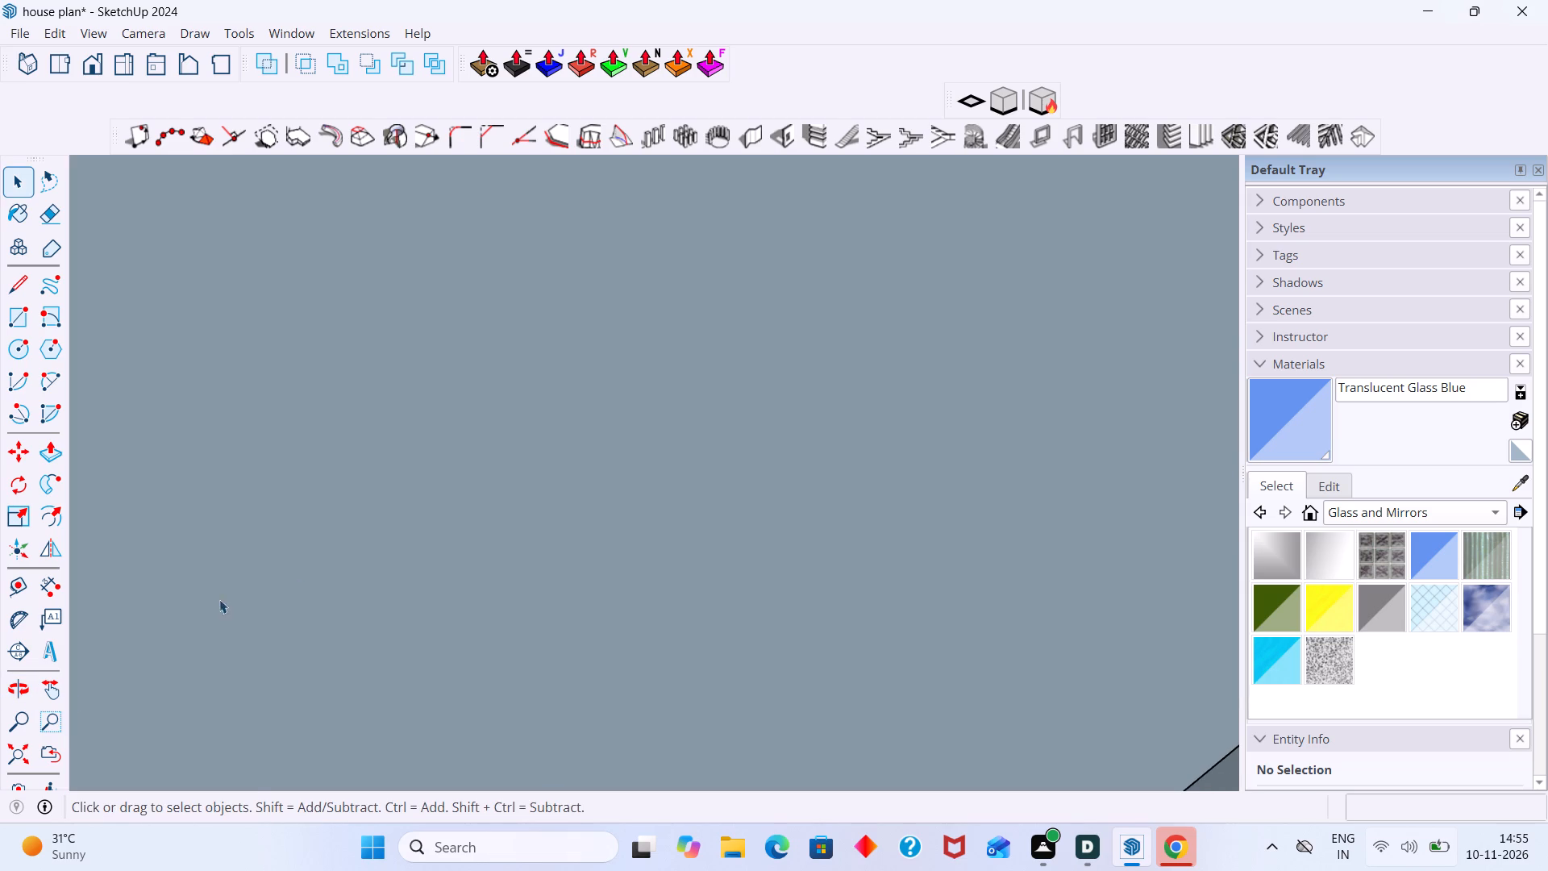
pyautogui.click(21, 752)
pyautogui.scroll(-4, 248, 658)
pyautogui.moveTo(314, 627); pyautogui.dragTo(847, 702, button='middle')
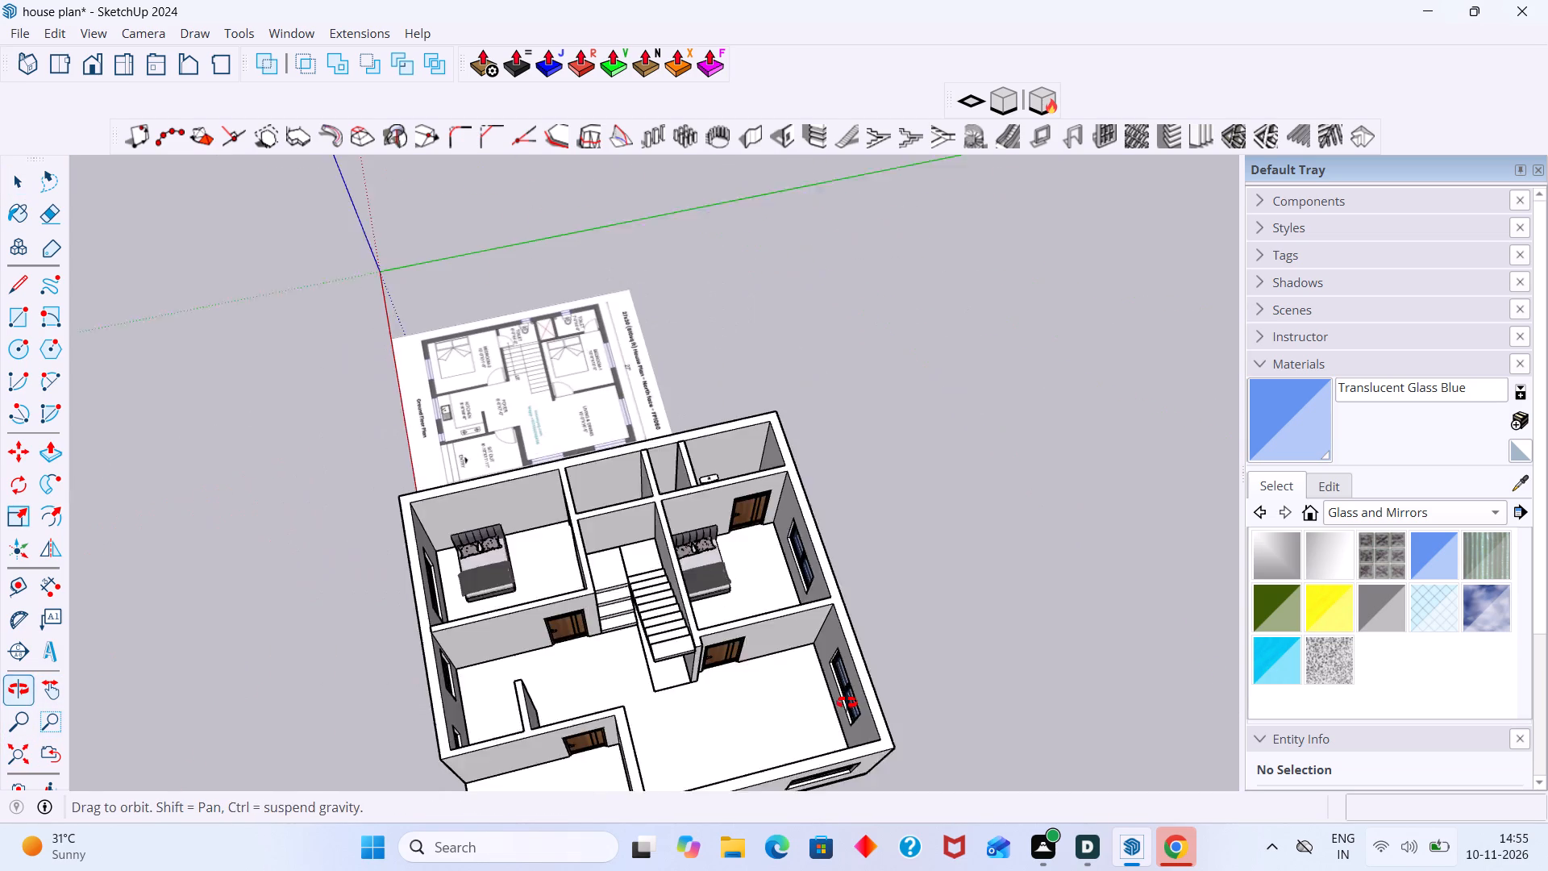
# Compare the placed toilet's position in bedroom 1's attached toilet with the fixture drawn on the floor plan.
pyautogui.moveTo(847, 702); pyautogui.dragTo(850, 681, button='middle')
pyautogui.scroll(6, 819, 507)
pyautogui.moveTo(730, 535); pyautogui.dragTo(666, 653, button='middle')
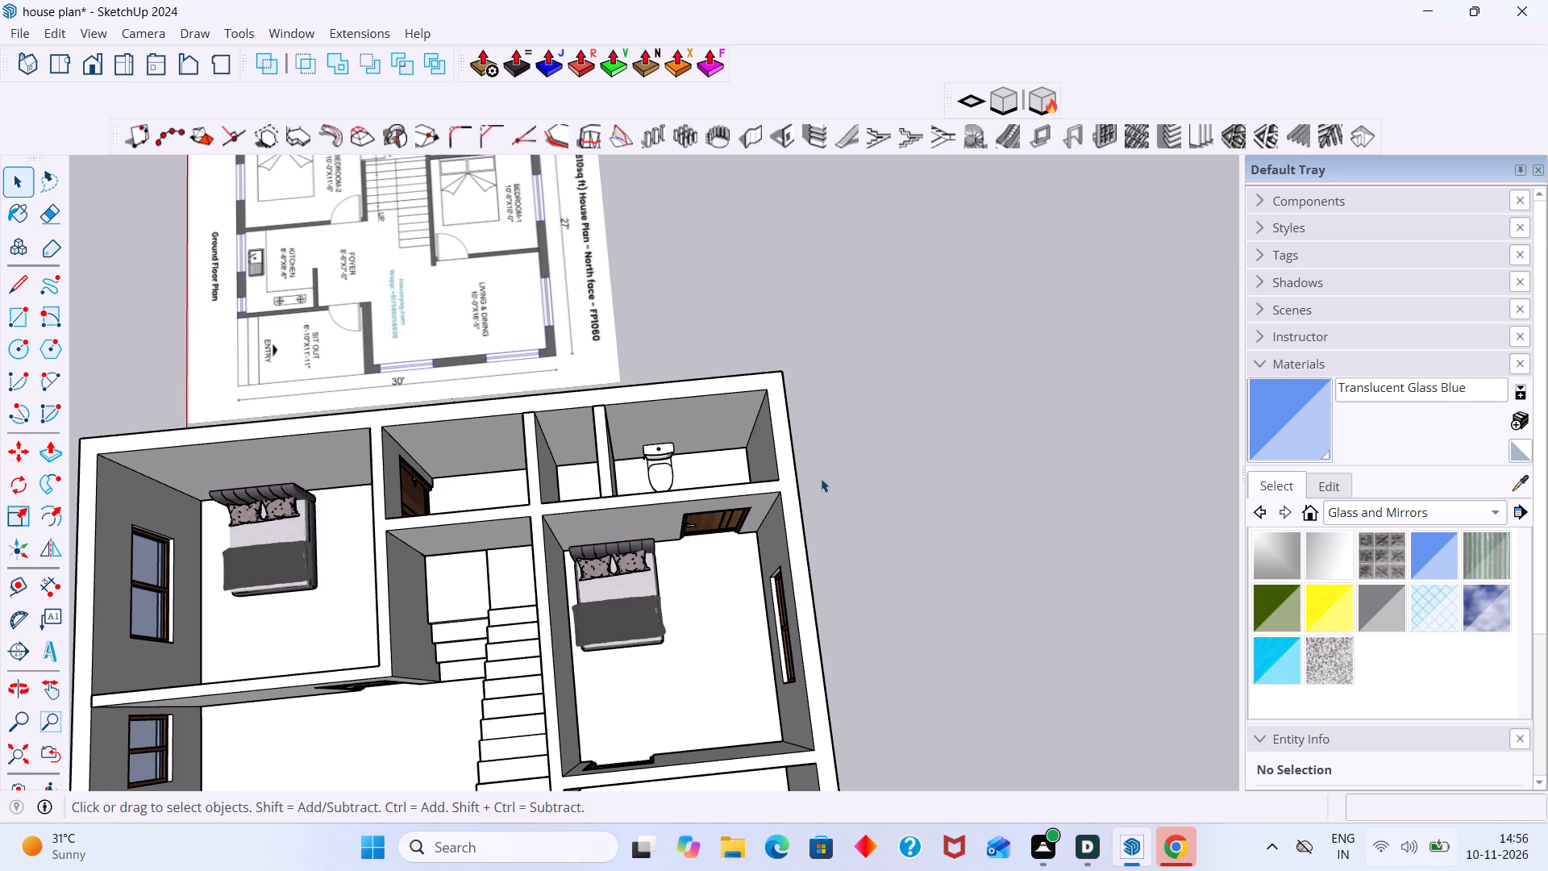
pyautogui.scroll(1, 35, 856)
pyautogui.scroll(2, 664, 456)
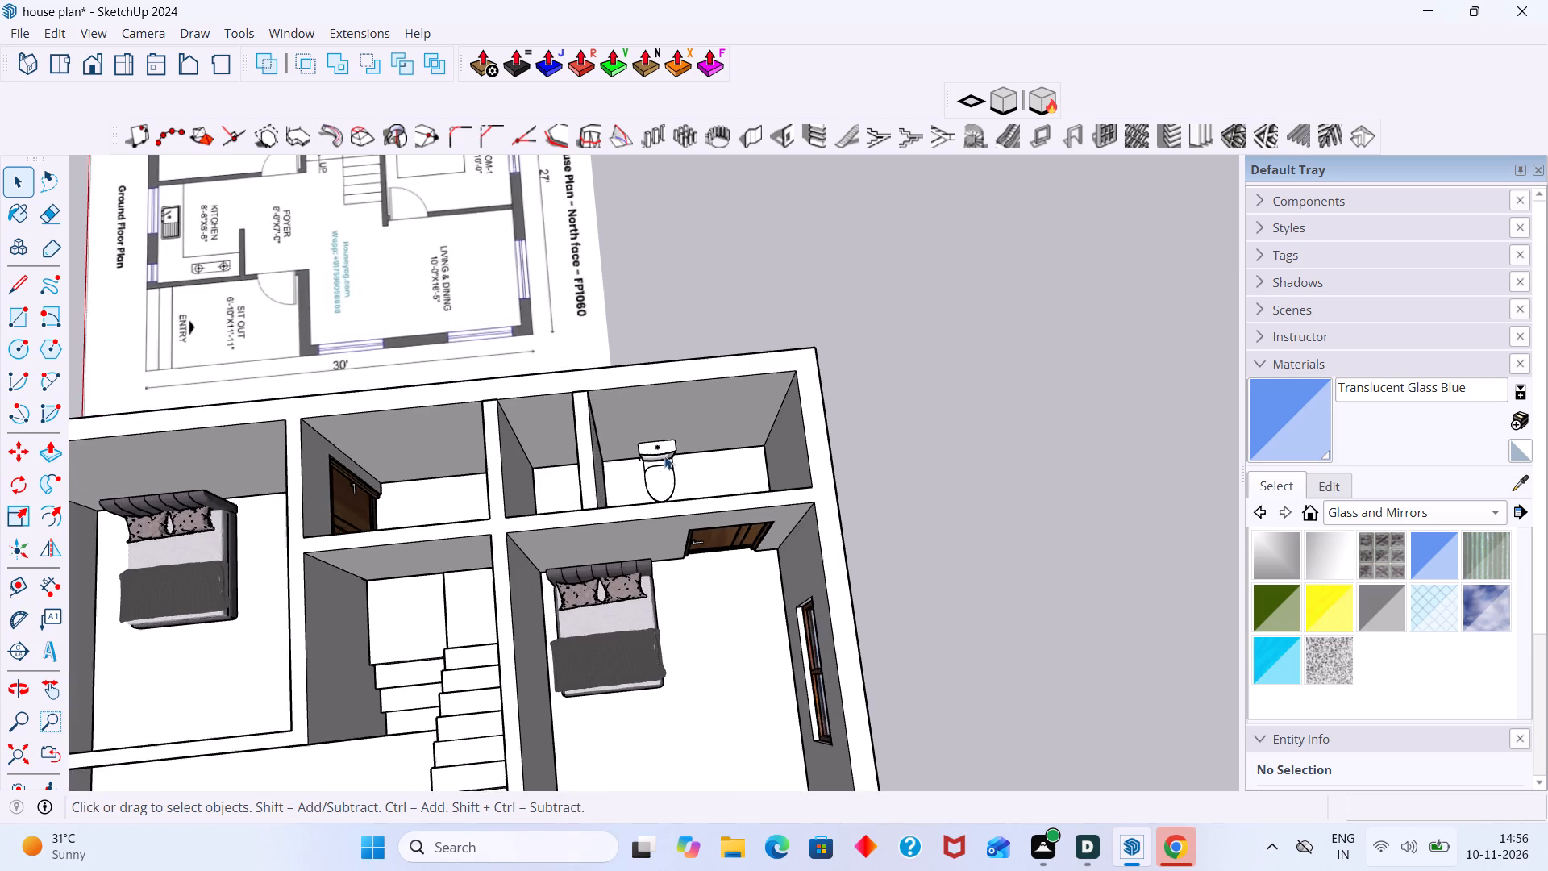
pyautogui.scroll(3, 664, 456)
pyautogui.scroll(-6, 651, 453)
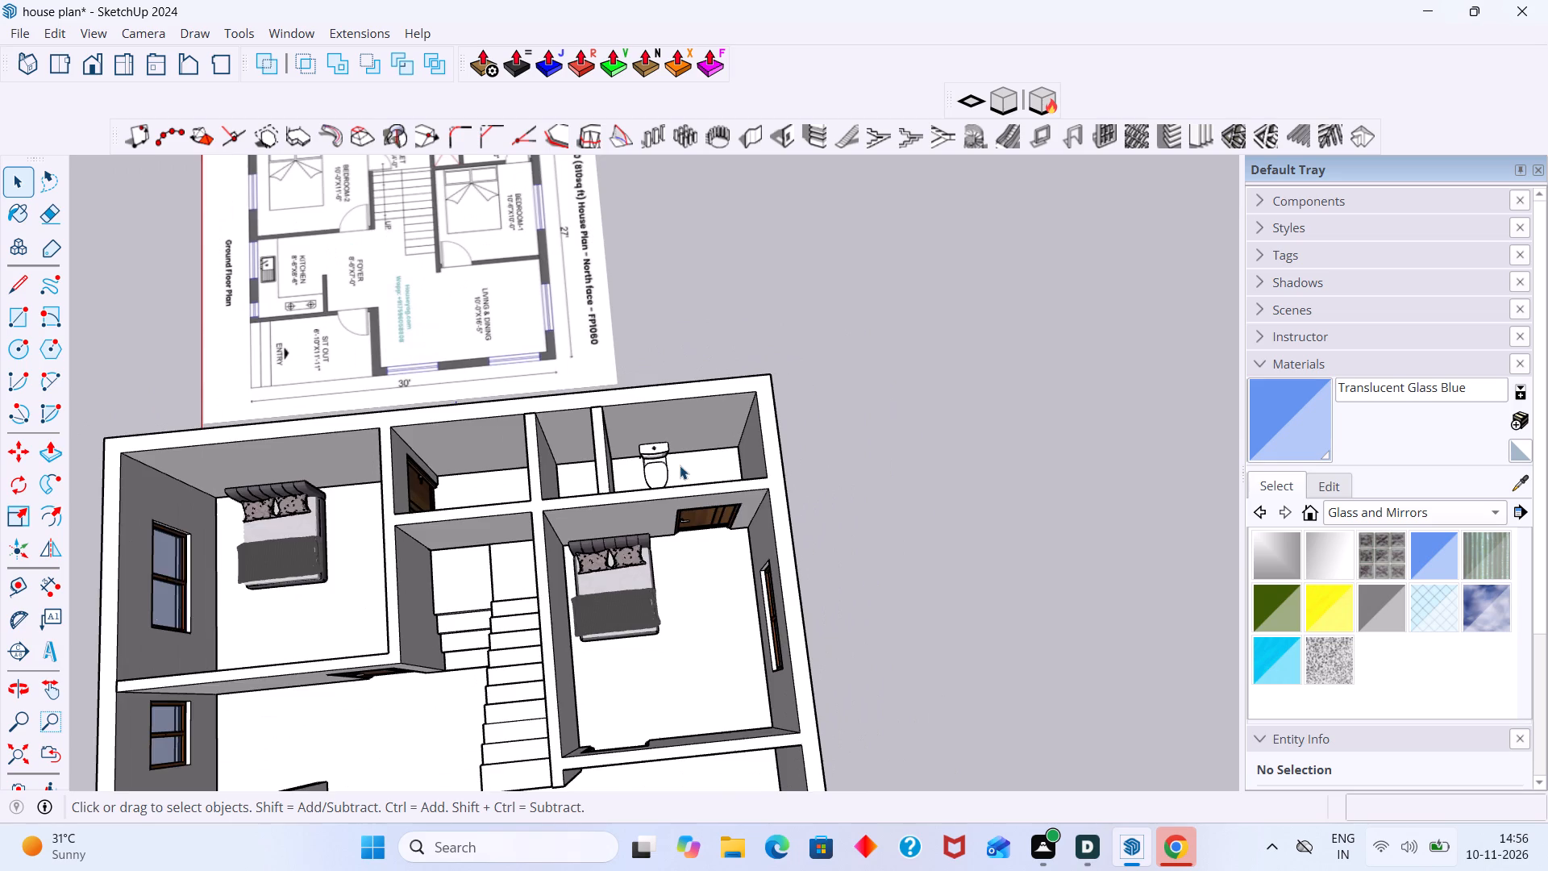
pyautogui.scroll(-3, 678, 468)
pyautogui.keyDown('shift'); pyautogui.moveTo(633, 497); pyautogui.dragTo(488, 592, button='middle'); pyautogui.keyUp('shift')
pyautogui.scroll(4, 386, 281)
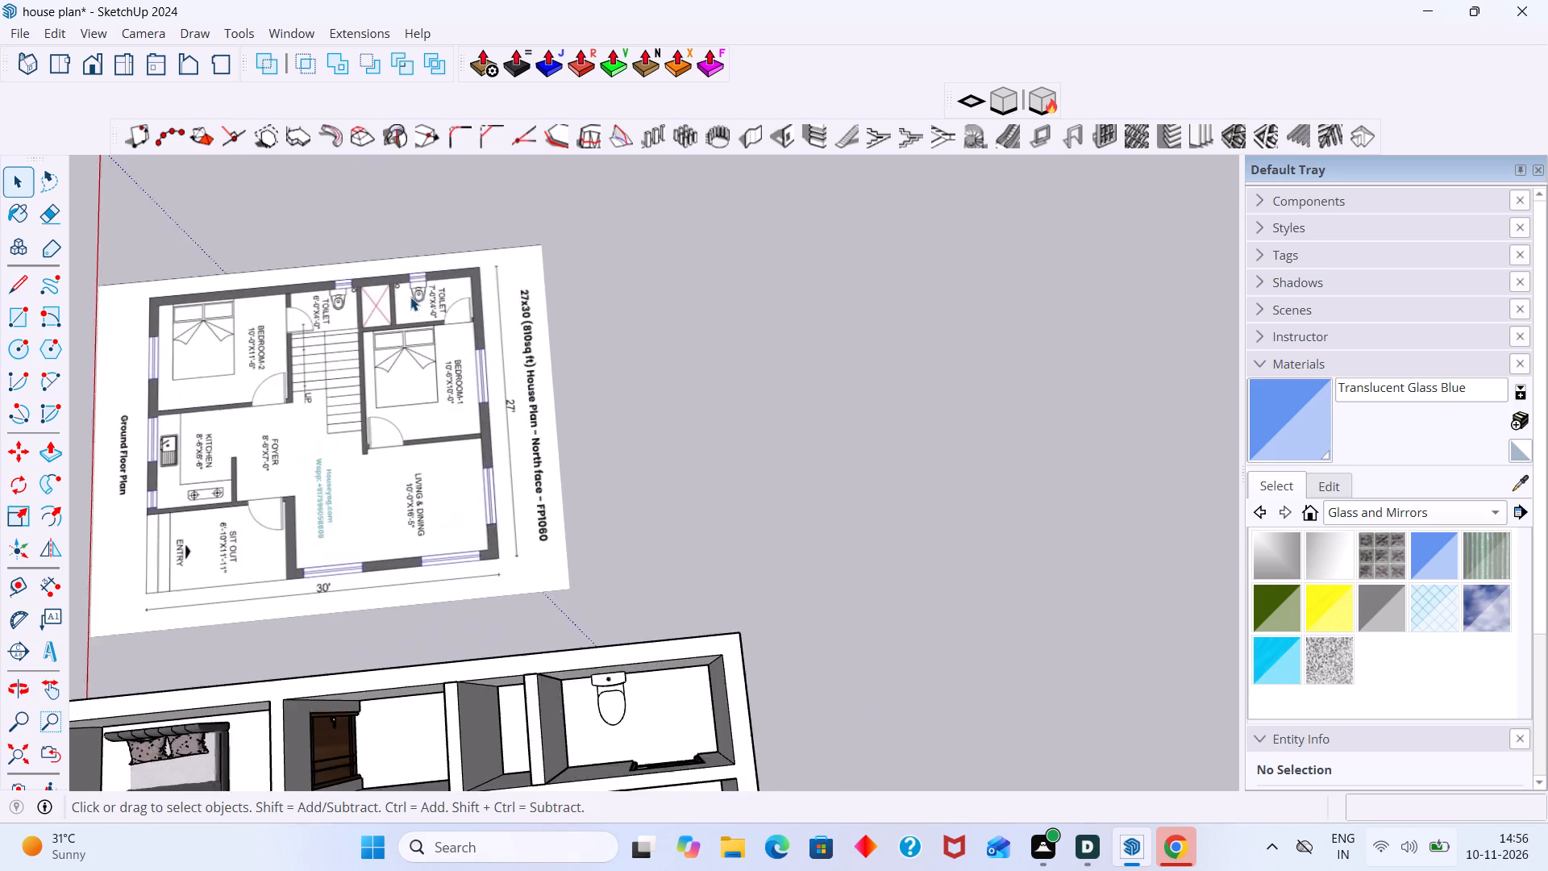
pyautogui.scroll(2, 410, 297)
# Enlarge the toilet in bedroom 1's attached toilet with Scale, widening it by about 1.2 and lengthening it front to back by 1.13.
pyautogui.moveTo(667, 817); pyautogui.dragTo(700, 590, button='middle')
pyautogui.keyDown('shift'); pyautogui.scroll(1, 700, 591); pyautogui.keyUp('shift')
pyautogui.scroll(-5, 719, 707)
pyautogui.moveTo(716, 685); pyautogui.dragTo(709, 564, button='middle')
pyautogui.scroll(13, 683, 687)
pyautogui.moveTo(743, 679); pyautogui.dragTo(667, 641, button='middle')
pyautogui.scroll(3, 648, 620)
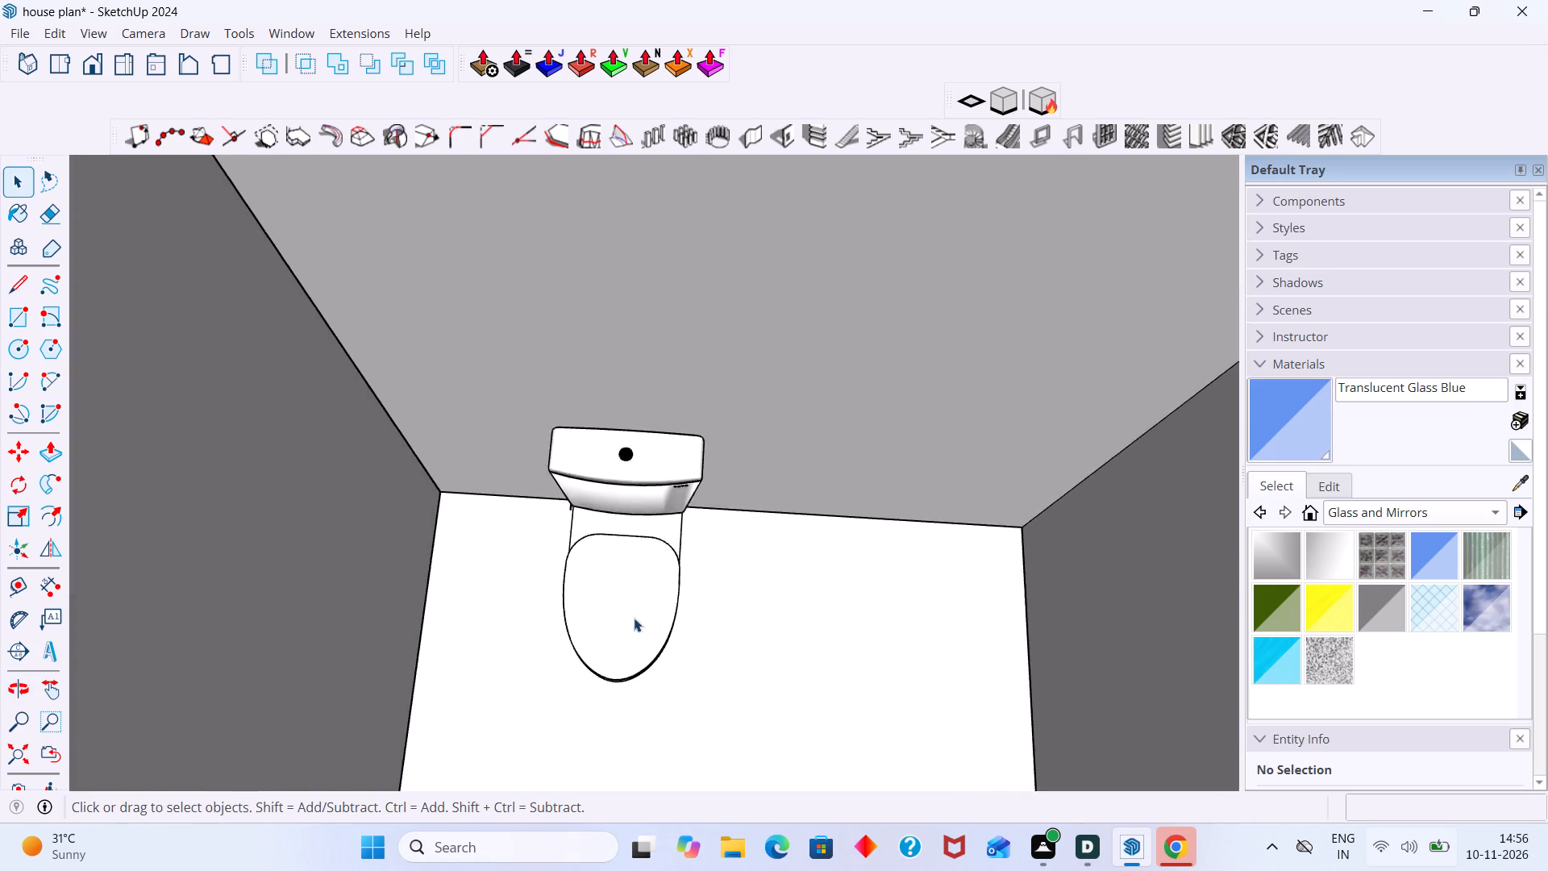
pyautogui.scroll(3, 634, 618)
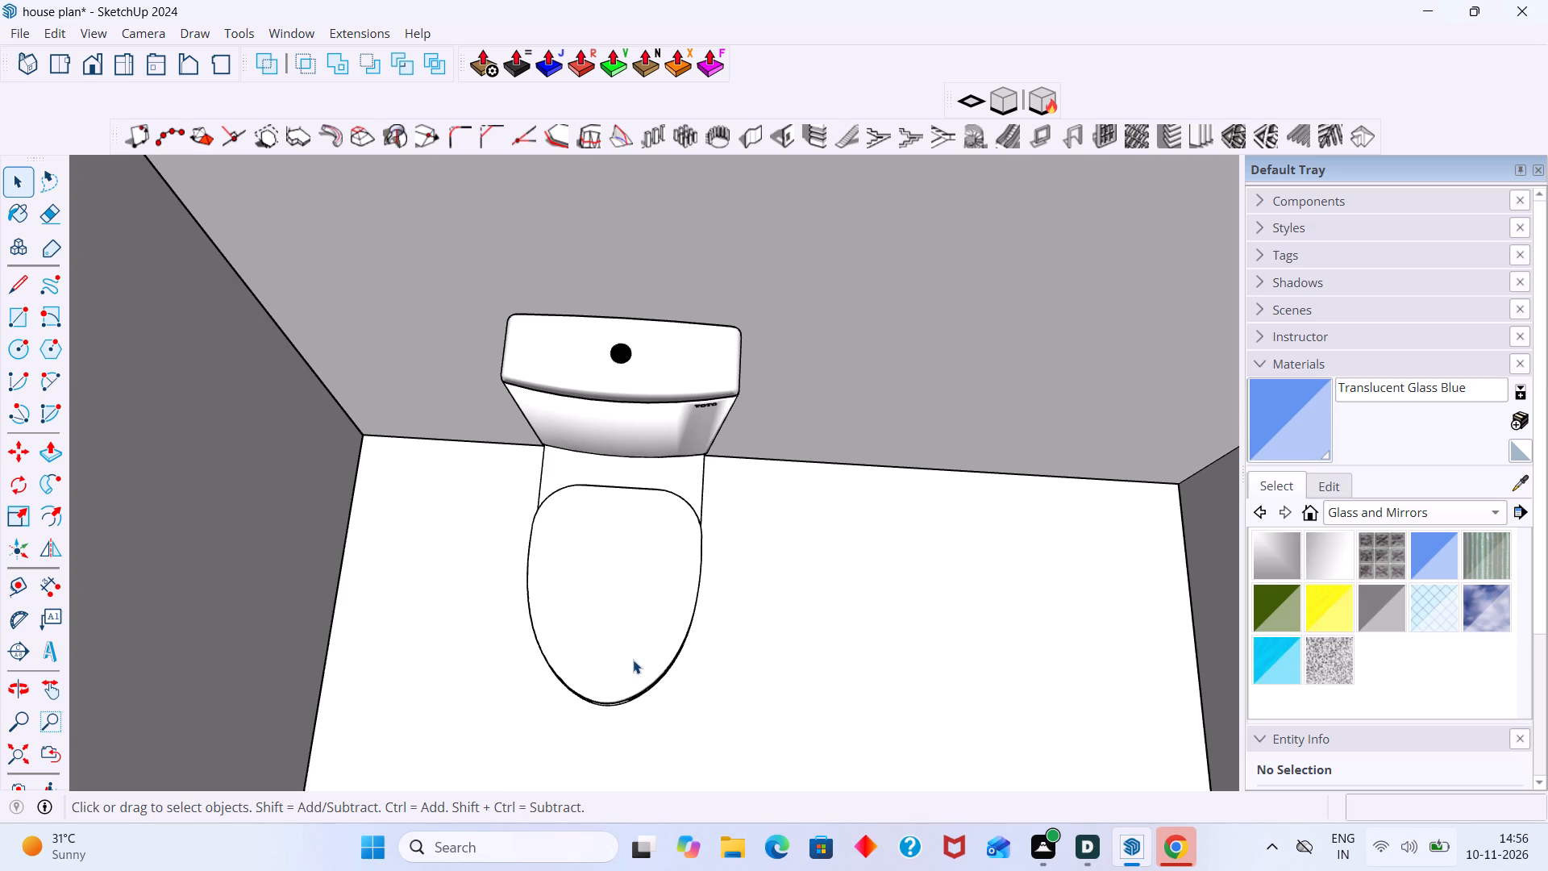
pyautogui.scroll(-2, 663, 625)
pyautogui.click(663, 625)
pyautogui.press('s')
pyautogui.moveTo(715, 590); pyautogui.dragTo(677, 576, button='middle')
pyautogui.scroll(3, 723, 583)
pyautogui.click(697, 556)
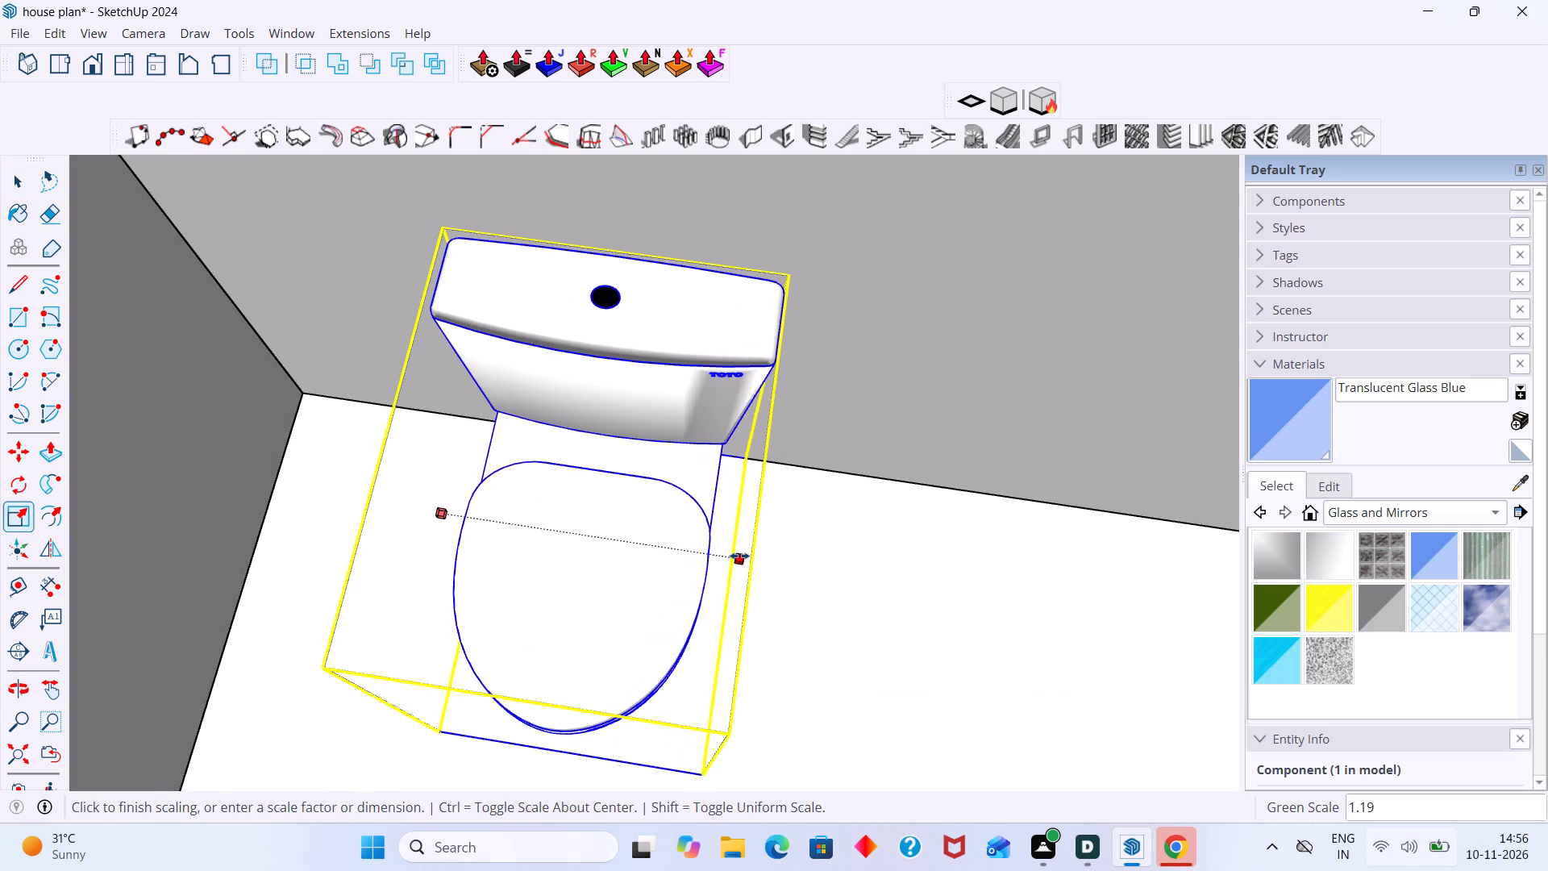
pyautogui.click(757, 556)
pyautogui.click(562, 741)
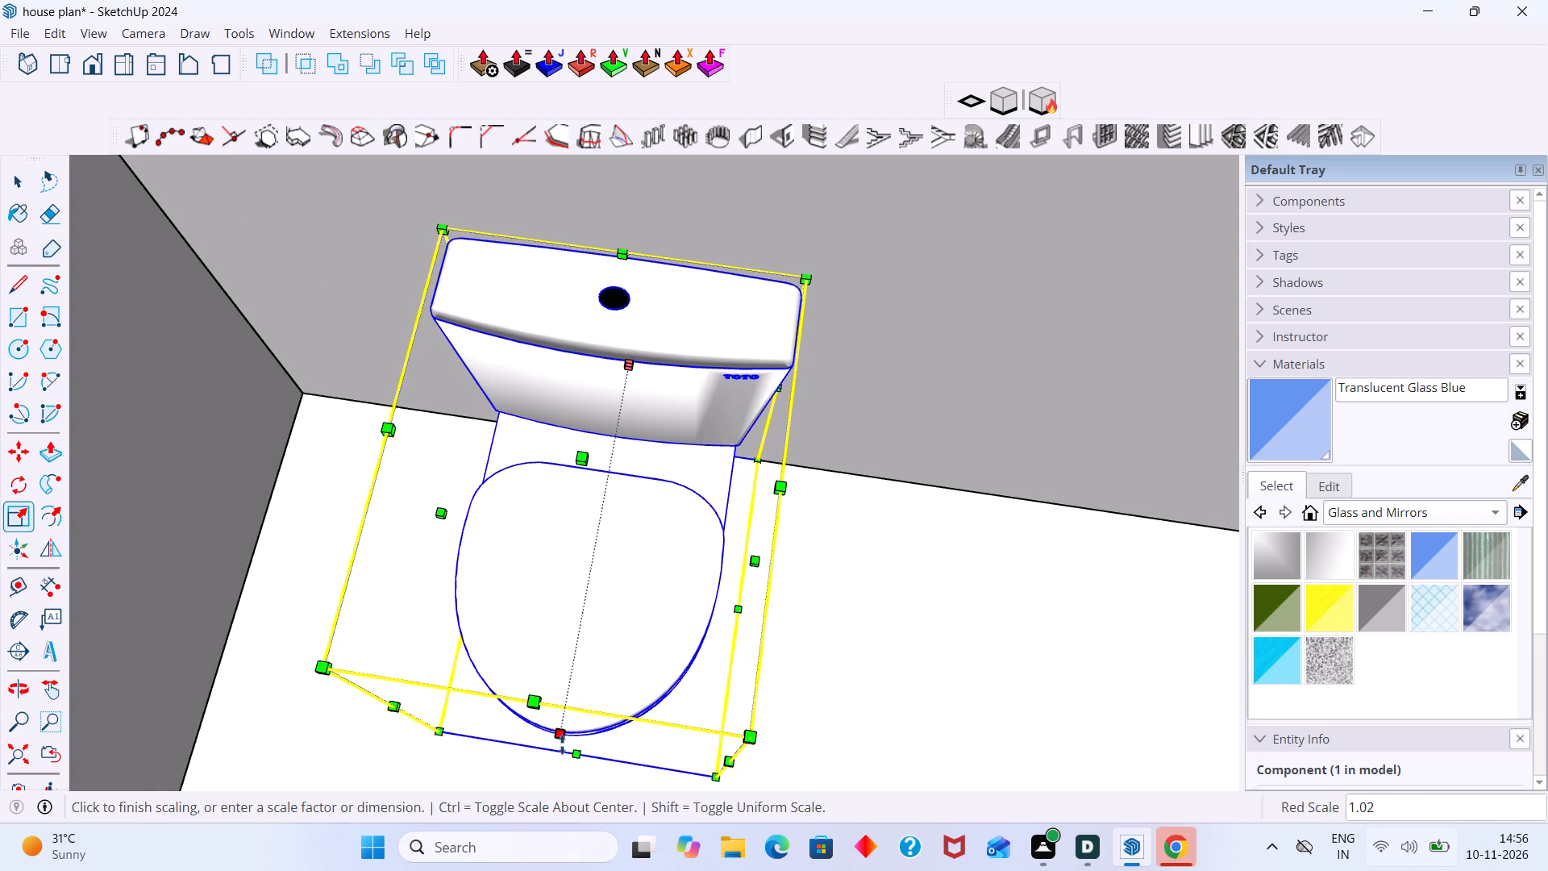
pyautogui.scroll(-3, 568, 780)
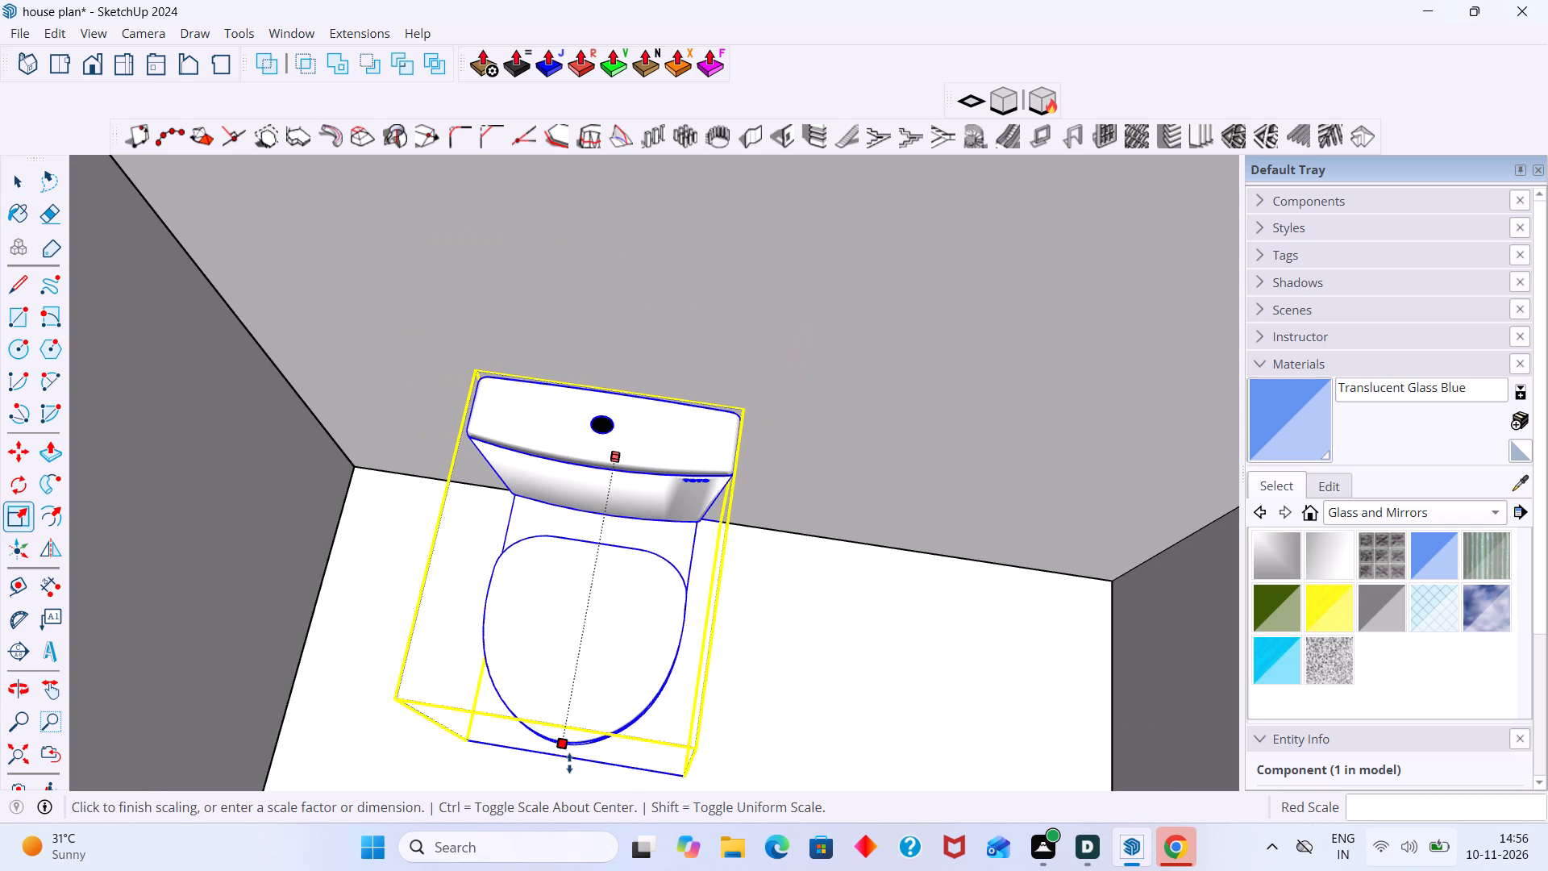
pyautogui.click(565, 791)
pyautogui.click(560, 785)
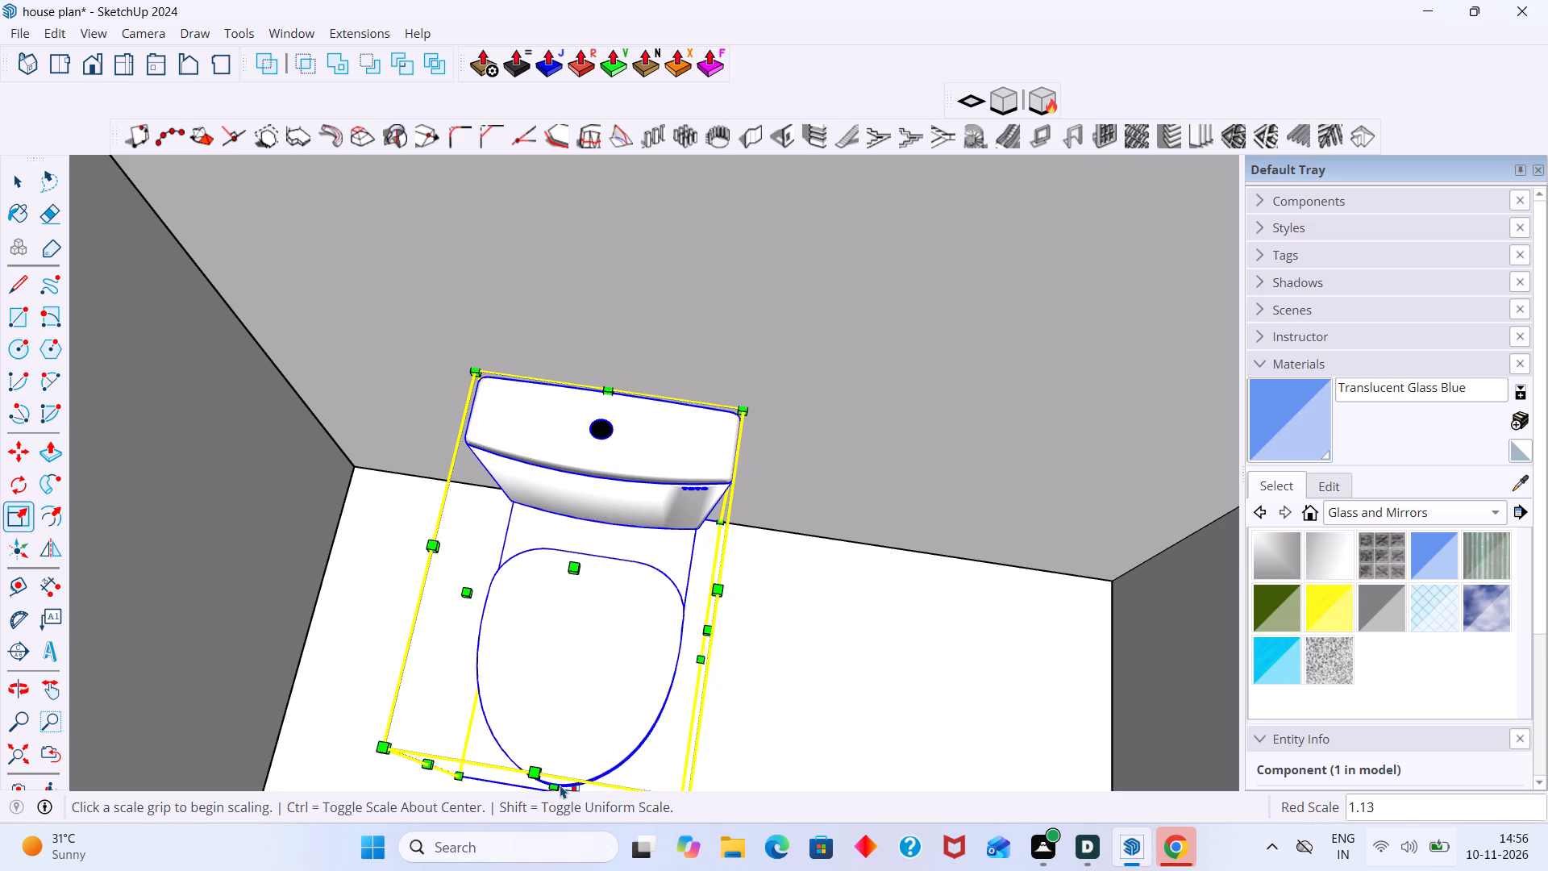
pyautogui.press('space')
# Deselect the toilet and examine its new proportions against the walls, floor and door of its room.
pyautogui.scroll(-7, 746, 699)
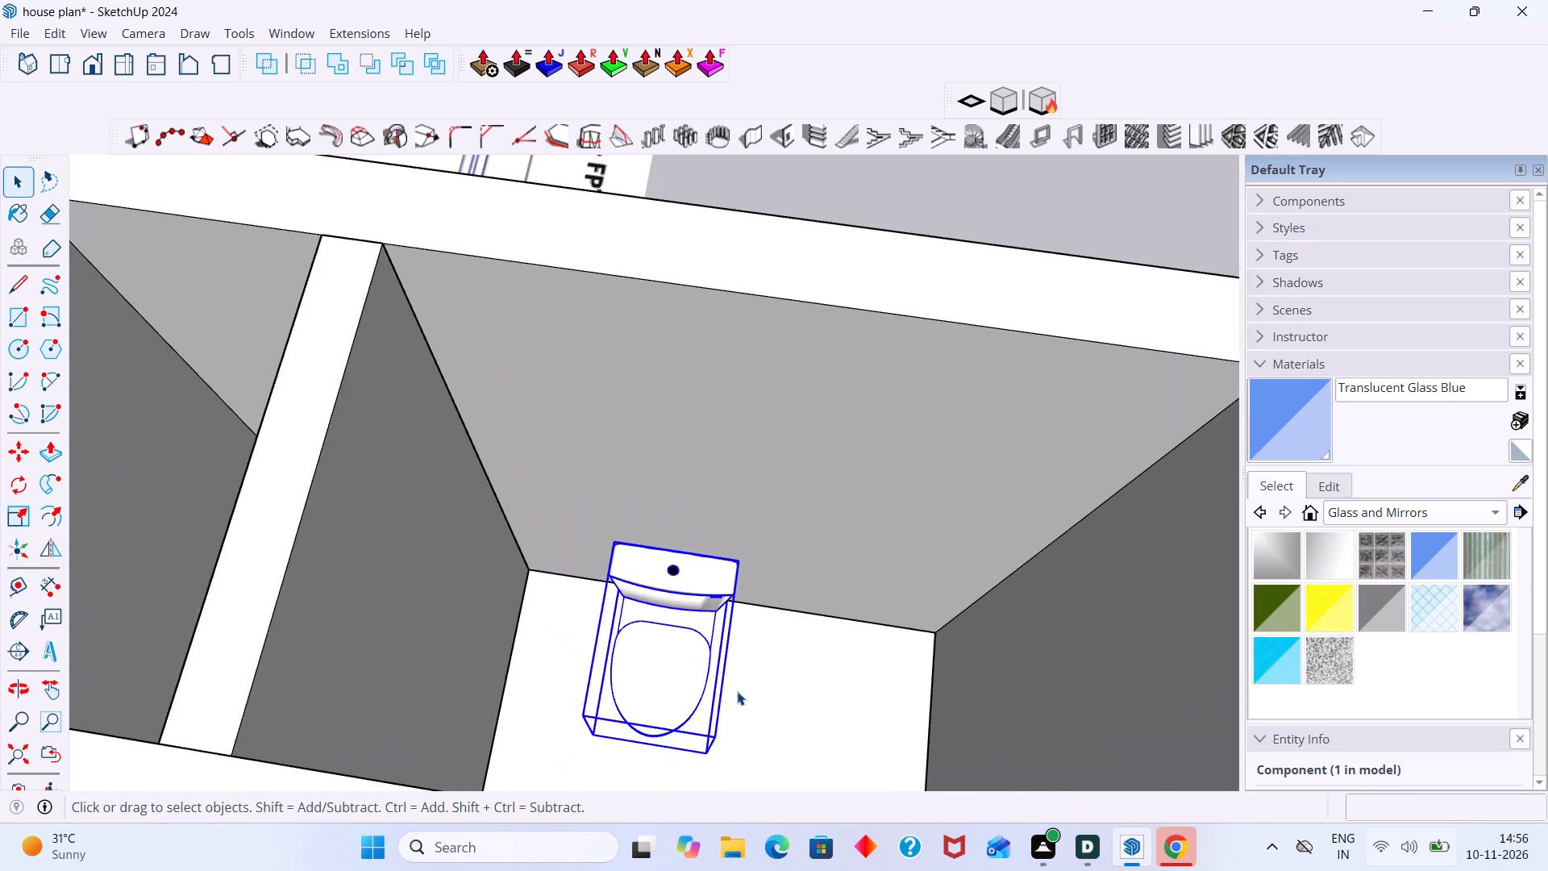
pyautogui.moveTo(737, 691); pyautogui.dragTo(658, 621, button='middle')
pyautogui.scroll(1, 737, 689)
pyautogui.scroll(-6, 655, 625)
pyautogui.moveTo(659, 641); pyautogui.dragTo(865, 787, button='middle')
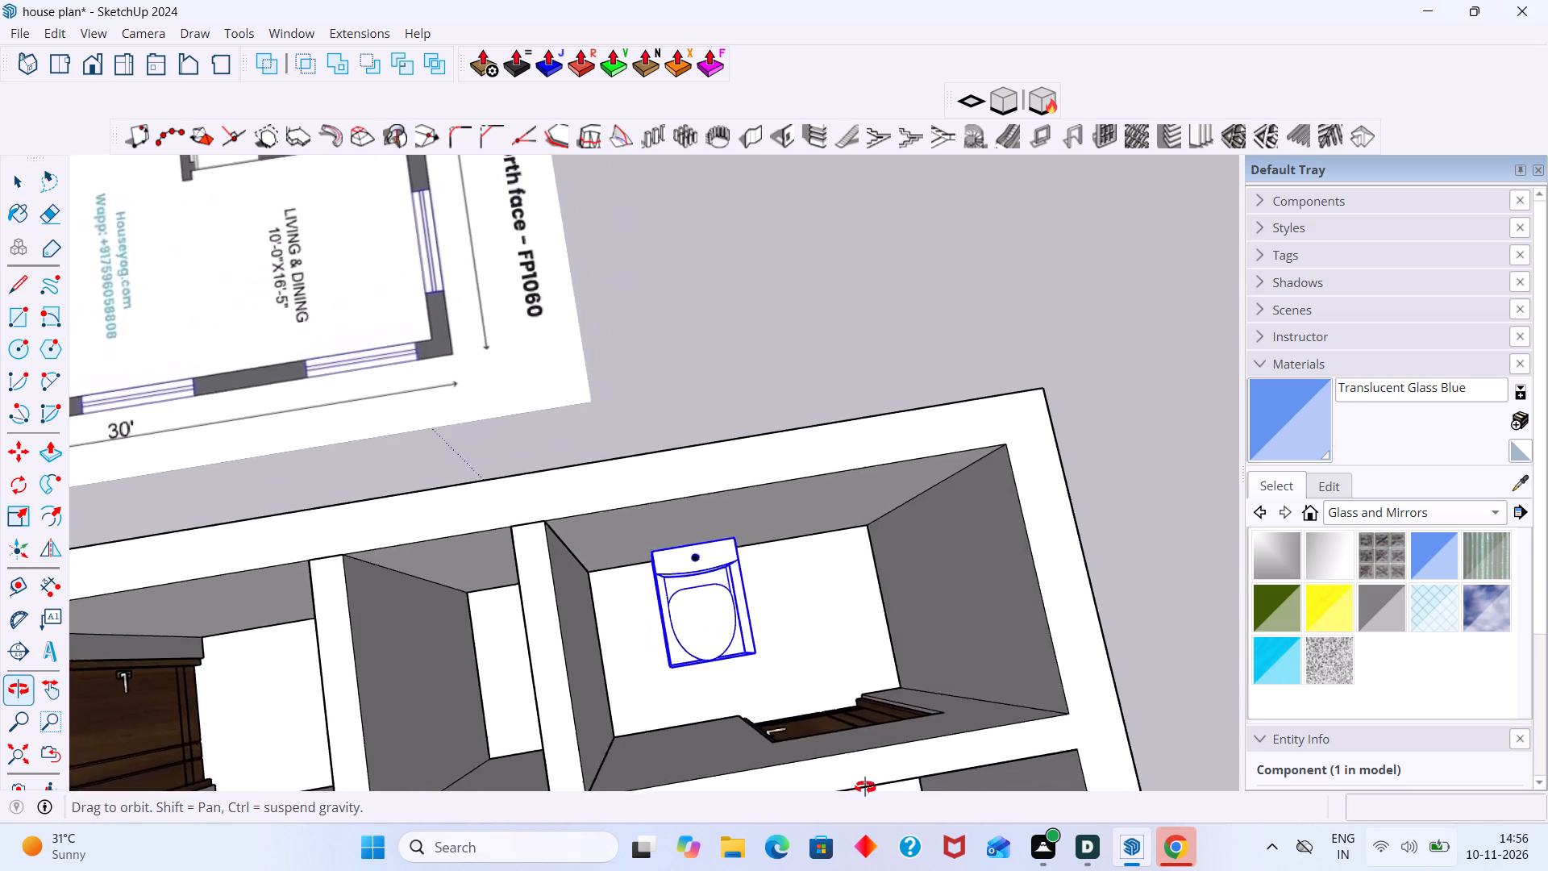
pyautogui.moveTo(865, 787); pyautogui.dragTo(865, 654, button='middle')
pyautogui.click(1165, 506)
pyautogui.scroll(1, 878, 579)
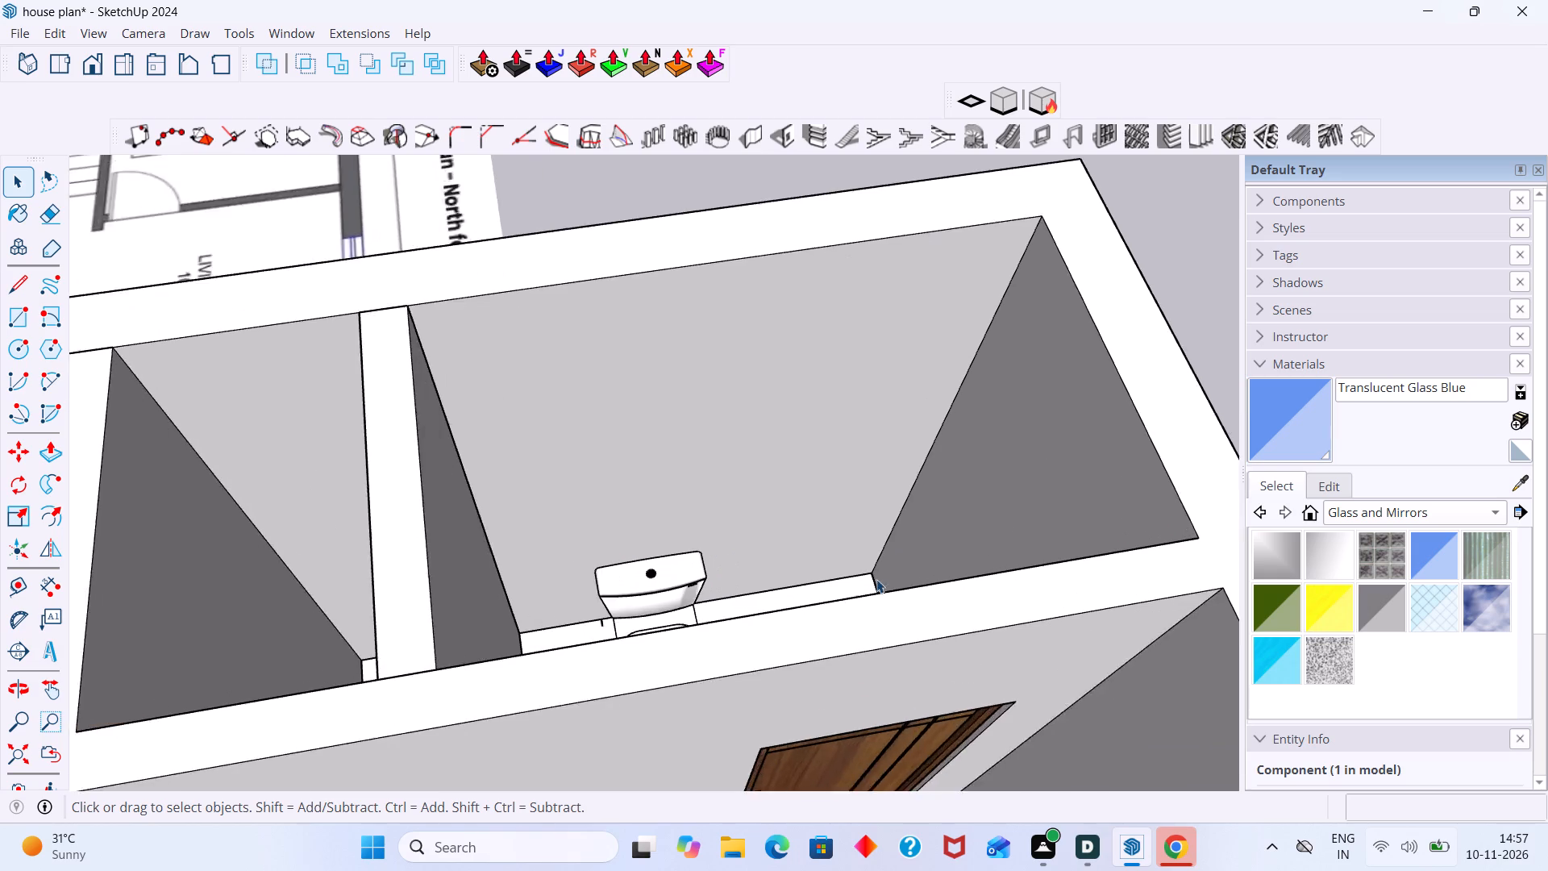
pyautogui.scroll(3, 876, 579)
pyautogui.scroll(-2, 804, 608)
pyautogui.keyDown('shift'); pyautogui.moveTo(798, 614); pyautogui.dragTo(594, 611, button='middle'); pyautogui.keyUp('shift')
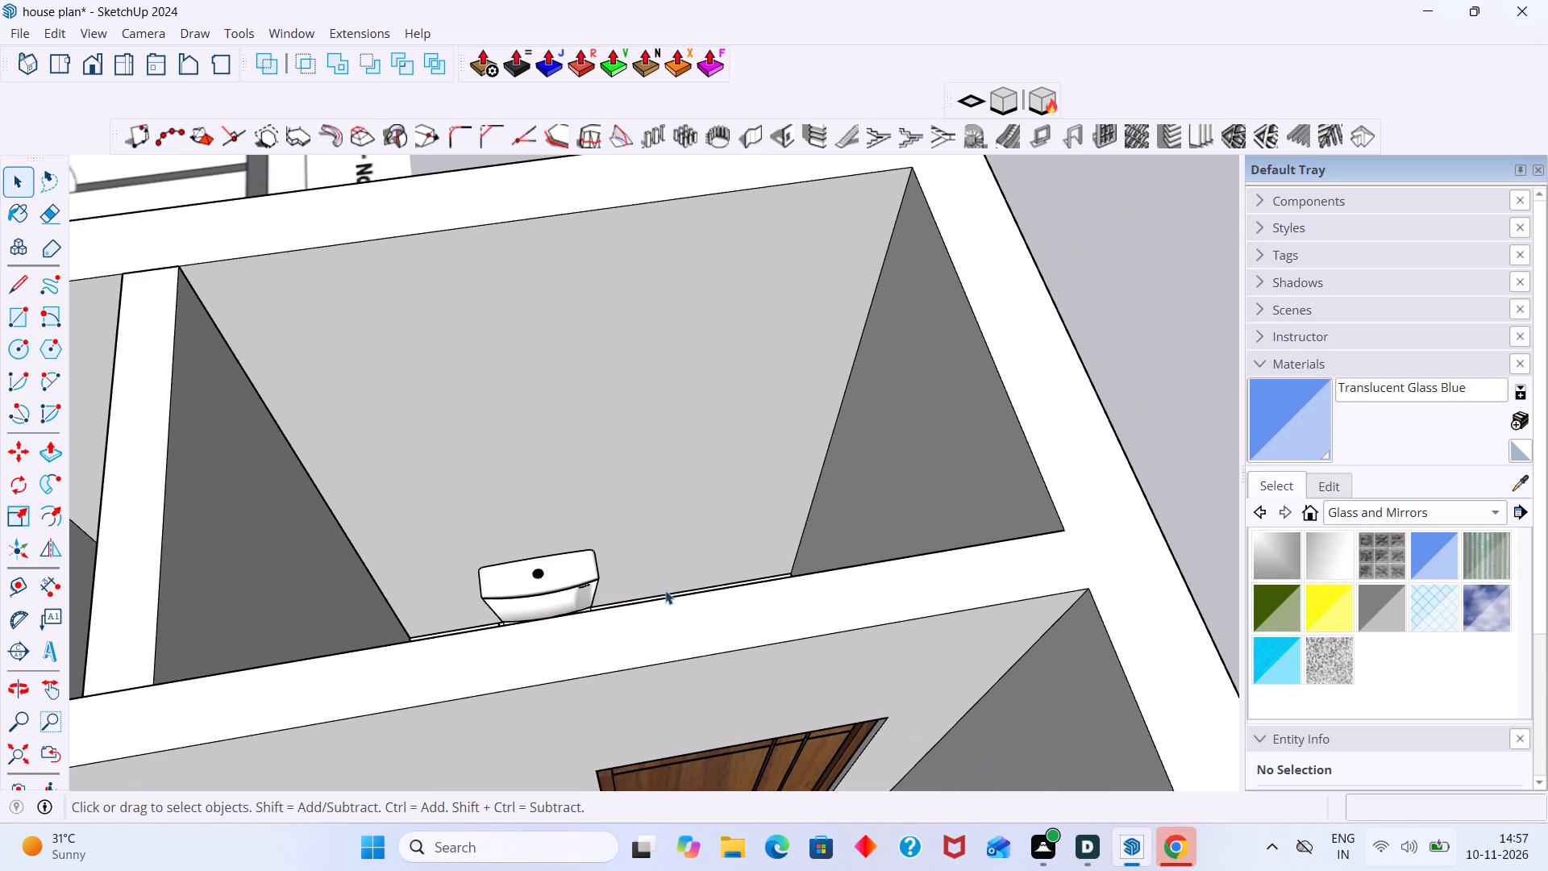
pyautogui.moveTo(792, 623); pyautogui.dragTo(720, 676, button='middle')
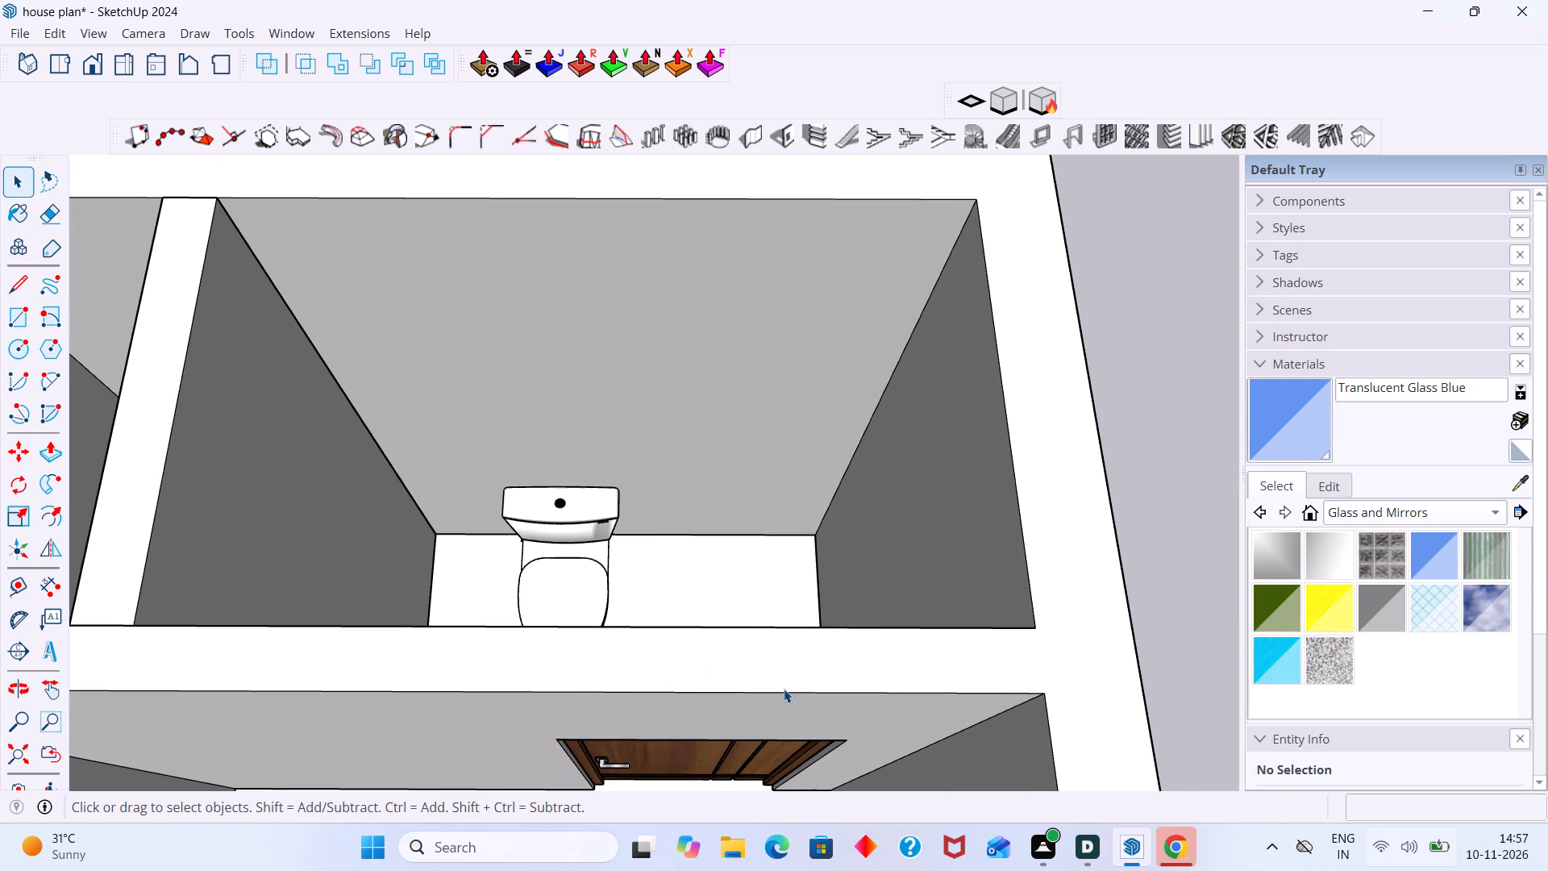
pyautogui.moveTo(798, 616); pyautogui.dragTo(772, 630, button='middle')
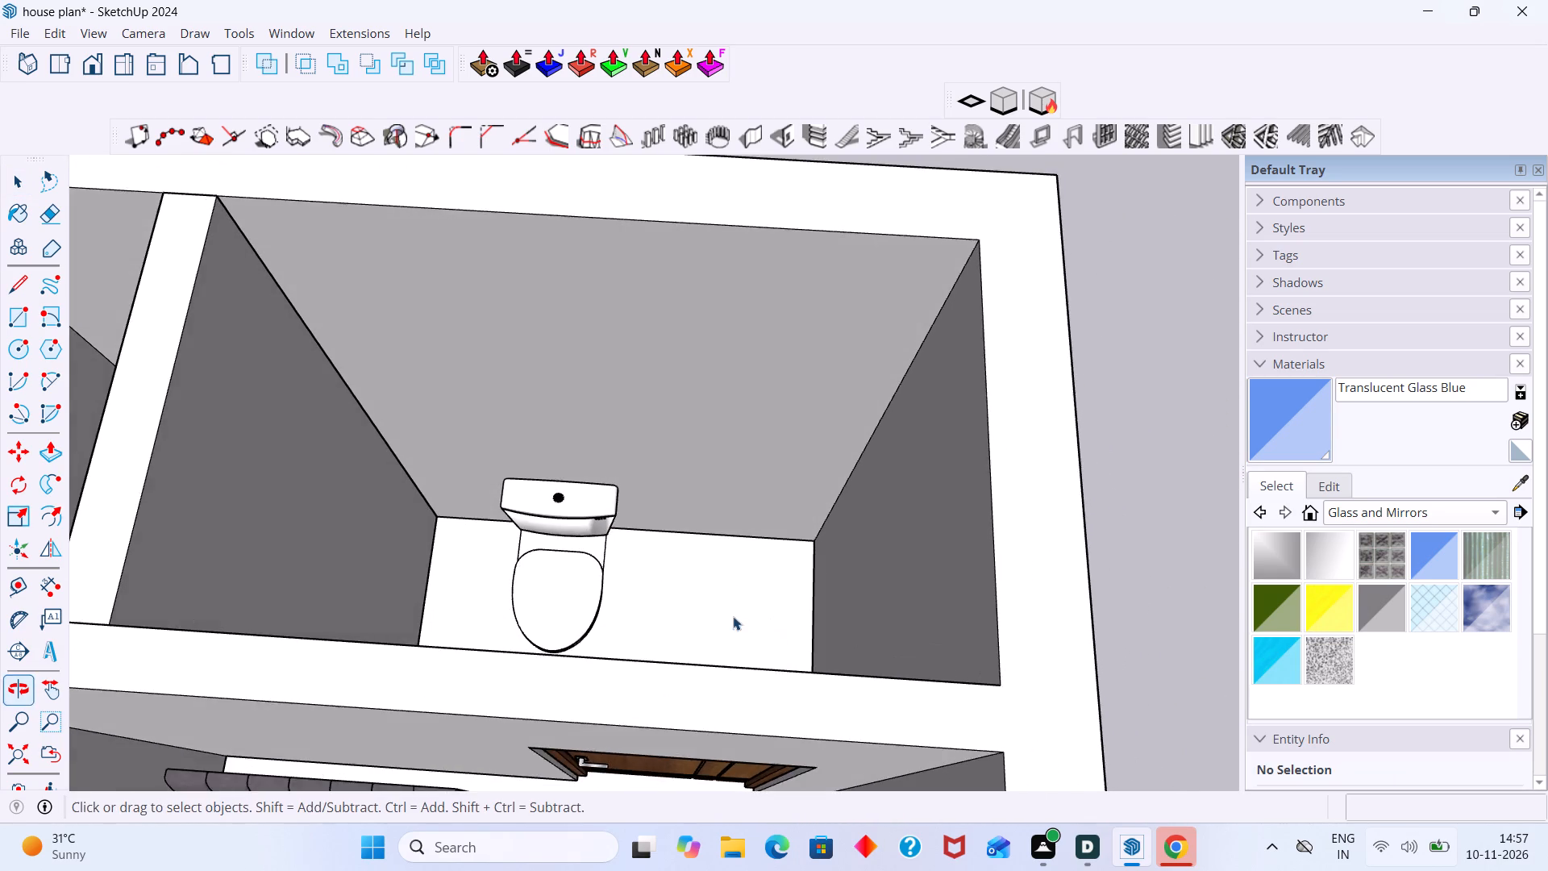
# Inspect the short line beside the toilet's cistern by opening the component, and close it again.
pyautogui.scroll(2, 479, 541)
pyautogui.moveTo(474, 545); pyautogui.dragTo(615, 539, button='middle')
pyautogui.scroll(5, 520, 578)
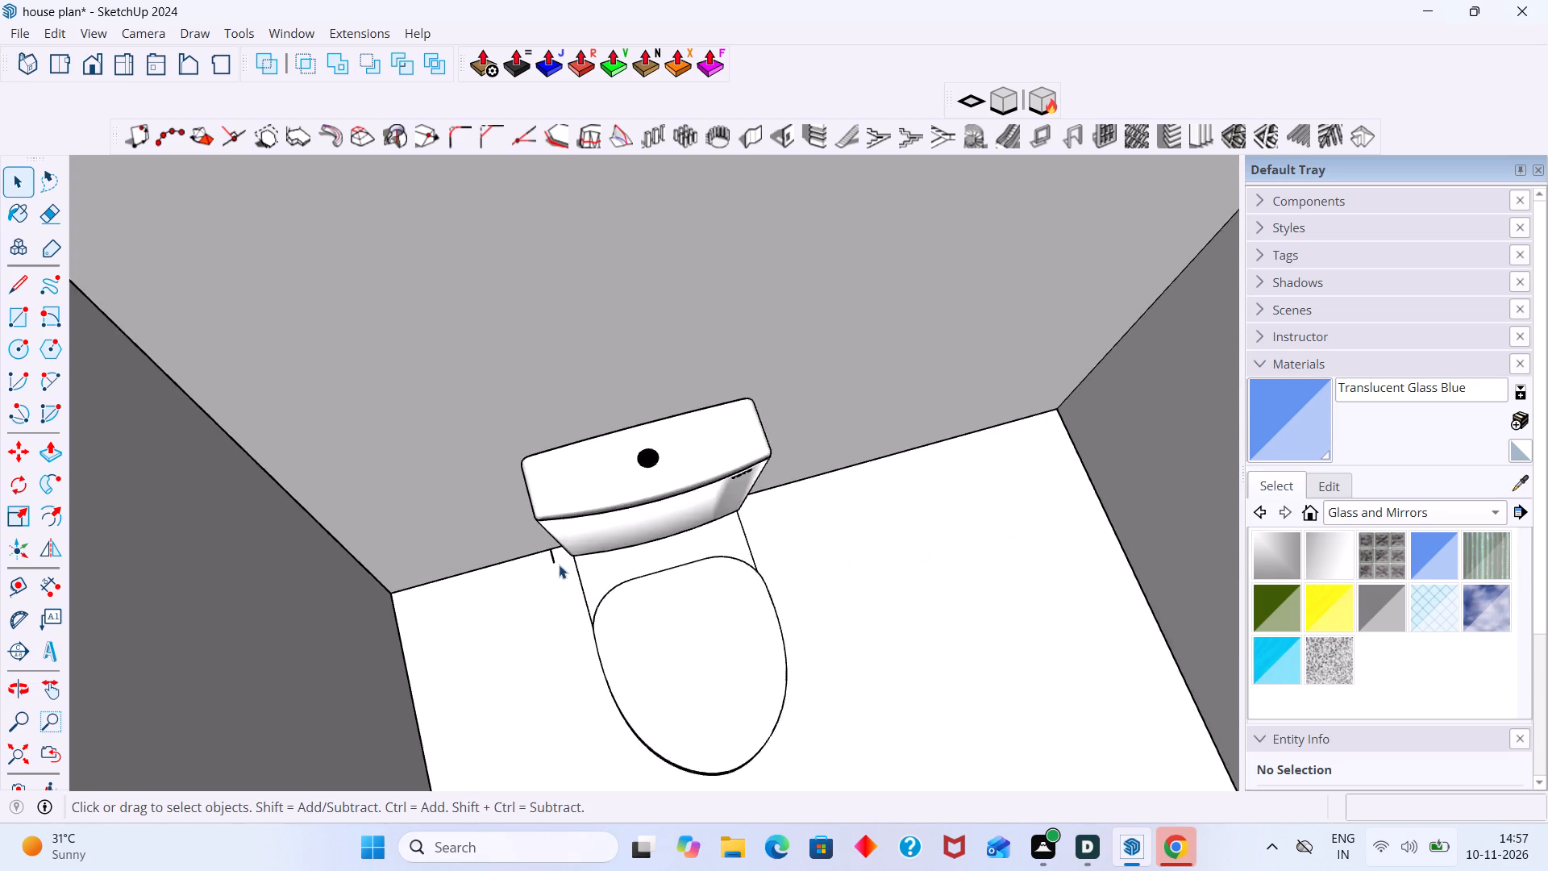
pyautogui.scroll(4, 559, 565)
pyautogui.click(548, 557)
pyautogui.tripleClick(548, 557)
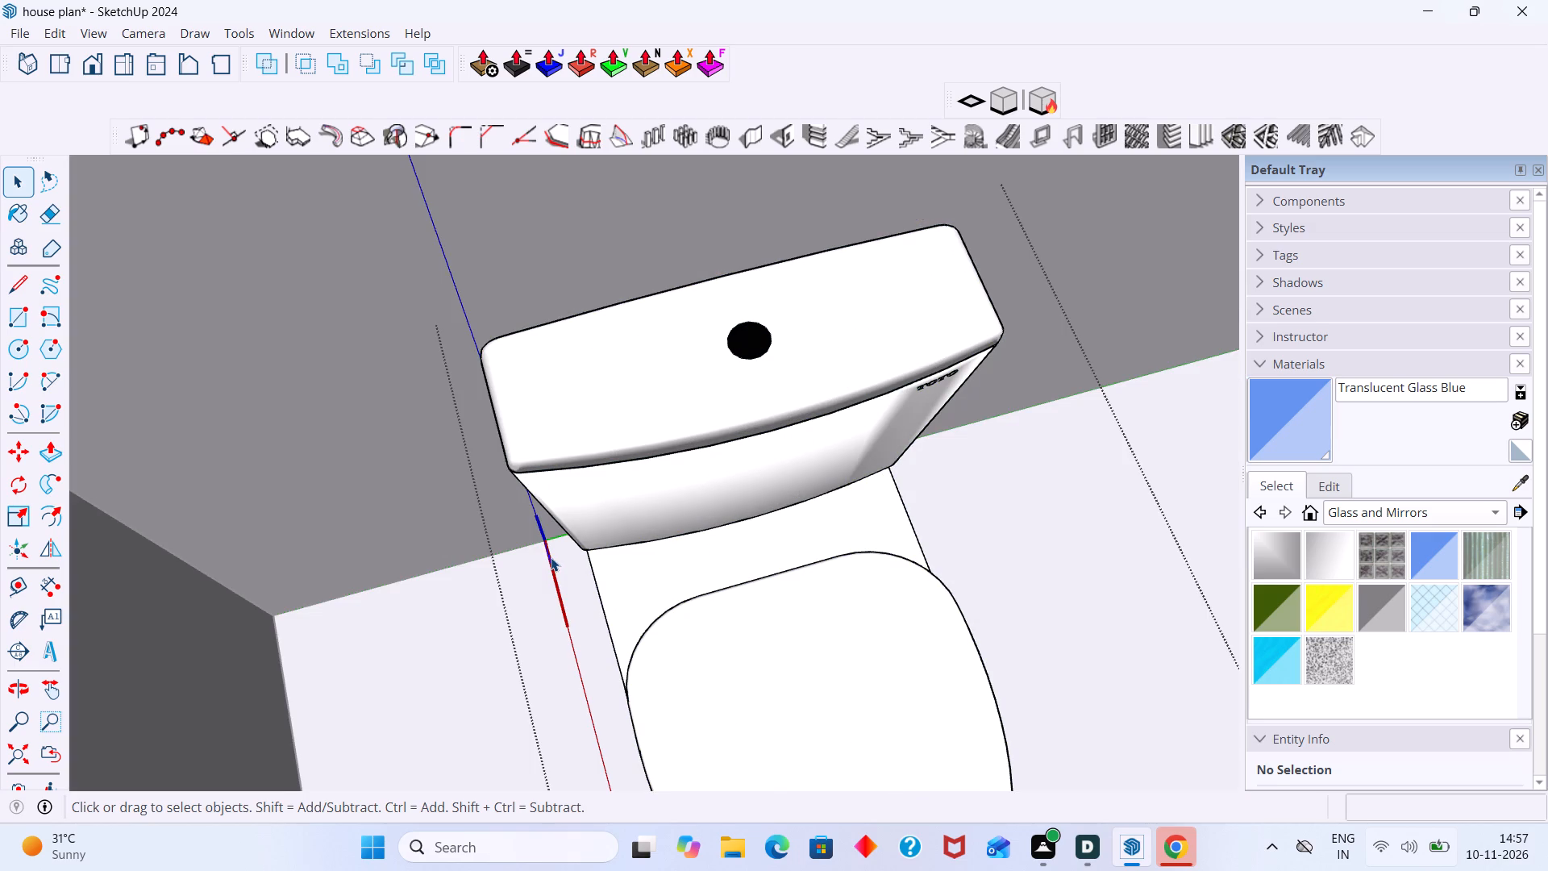
pyautogui.scroll(5, 549, 556)
pyautogui.click(551, 562)
pyautogui.scroll(-13, 548, 561)
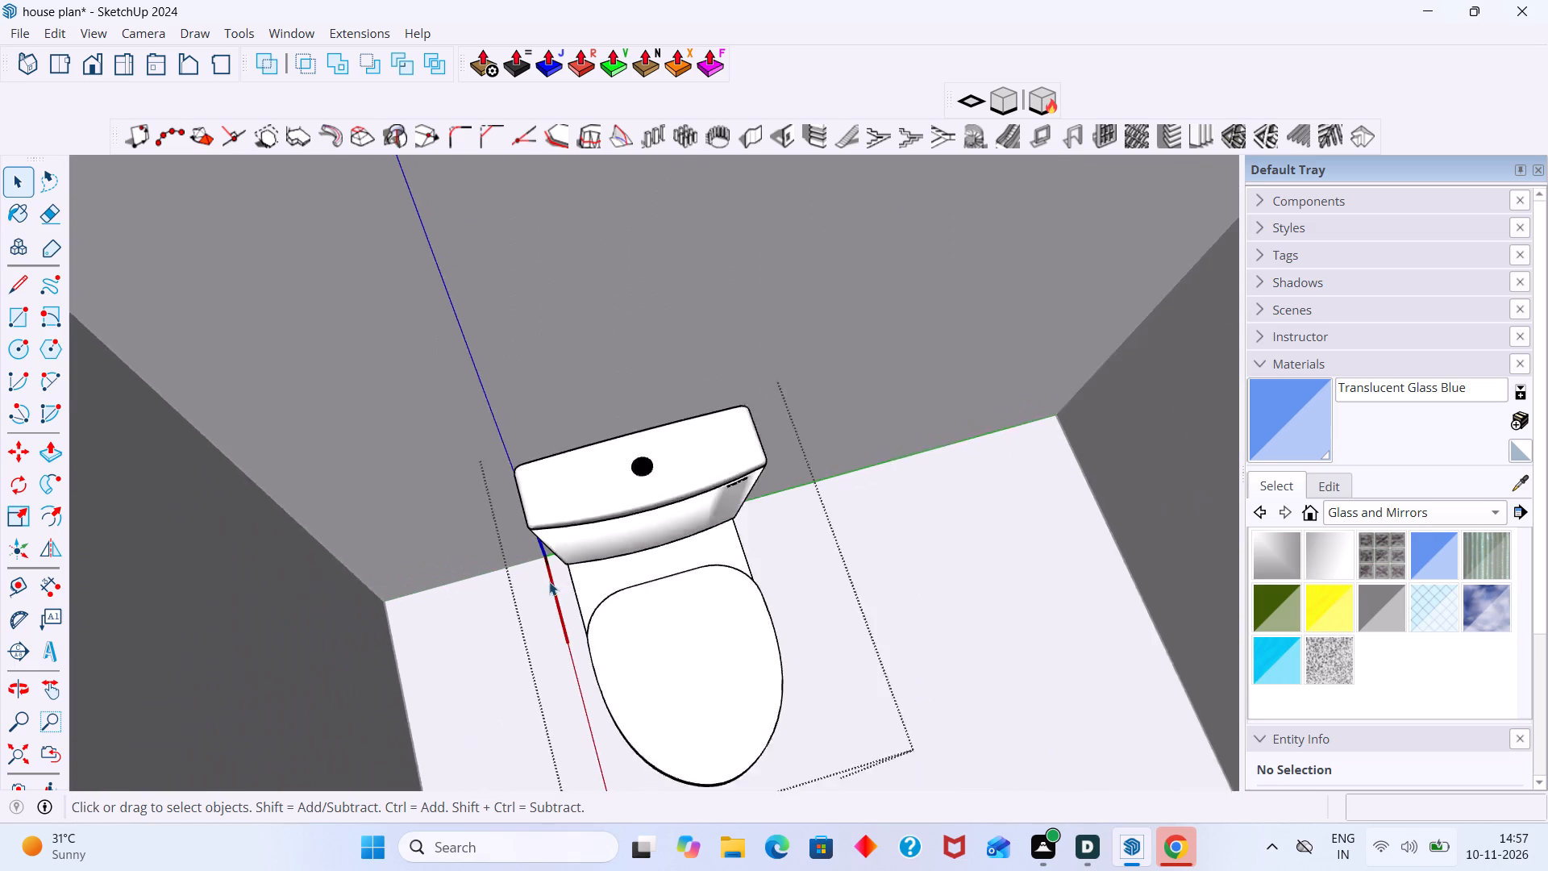
pyautogui.scroll(-12, 549, 581)
pyautogui.click(956, 438)
# Copy the toilet 7' 6" along the green axis into the toilet room between bedroom 2 and the duct, near the partition corner.
pyautogui.moveTo(753, 473); pyautogui.dragTo(716, 449, button='middle')
pyautogui.keyDown('shift'); pyautogui.moveTo(730, 465); pyautogui.dragTo(756, 616, button='middle'); pyautogui.keyUp('shift')
pyautogui.keyDown('shift'); pyautogui.moveTo(710, 627); pyautogui.dragTo(762, 569, button='middle'); pyautogui.keyUp('shift')
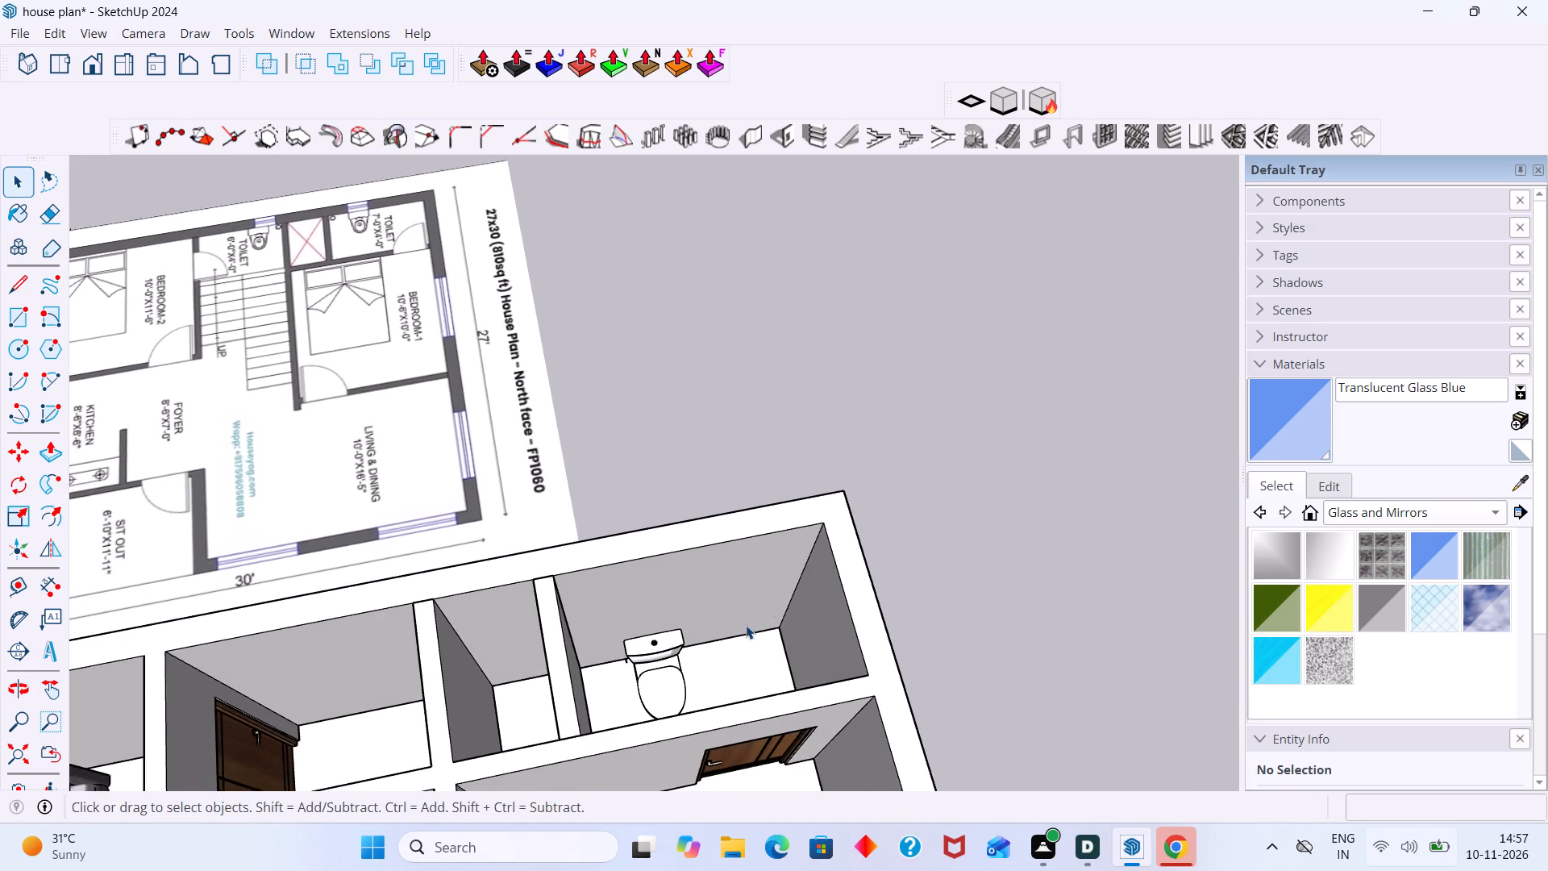
pyautogui.scroll(4, 746, 625)
pyautogui.click(645, 670)
pyautogui.press('m')
pyautogui.moveTo(663, 661); pyautogui.dragTo(618, 648, button='middle')
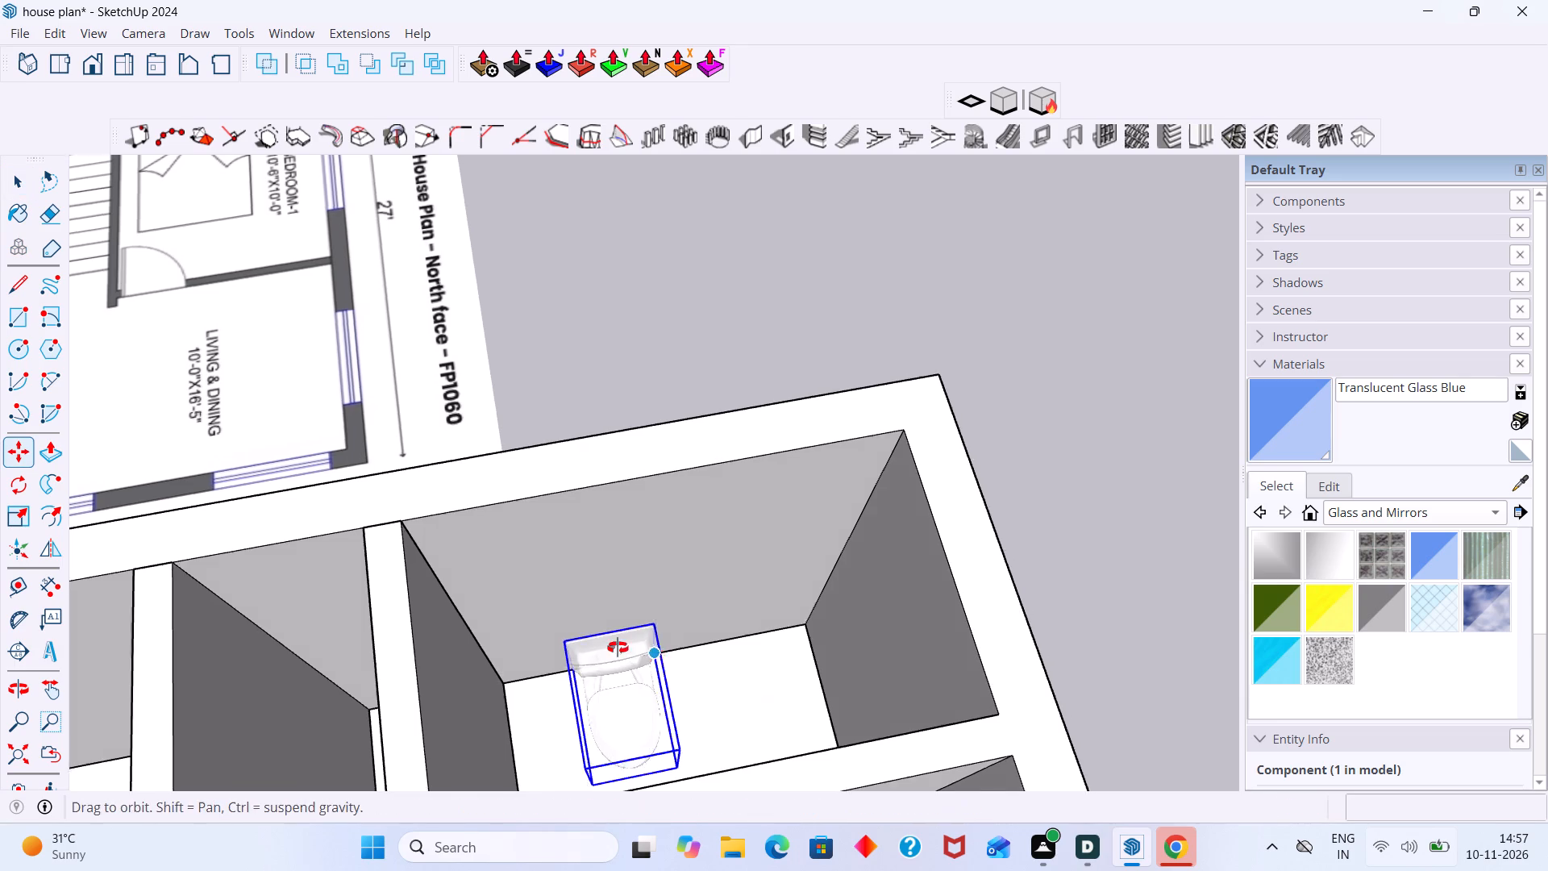
pyautogui.moveTo(618, 648); pyautogui.dragTo(616, 647, button='middle')
pyautogui.scroll(9, 660, 652)
pyautogui.moveTo(617, 671); pyautogui.dragTo(551, 656, button='middle')
pyautogui.scroll(2, 578, 647)
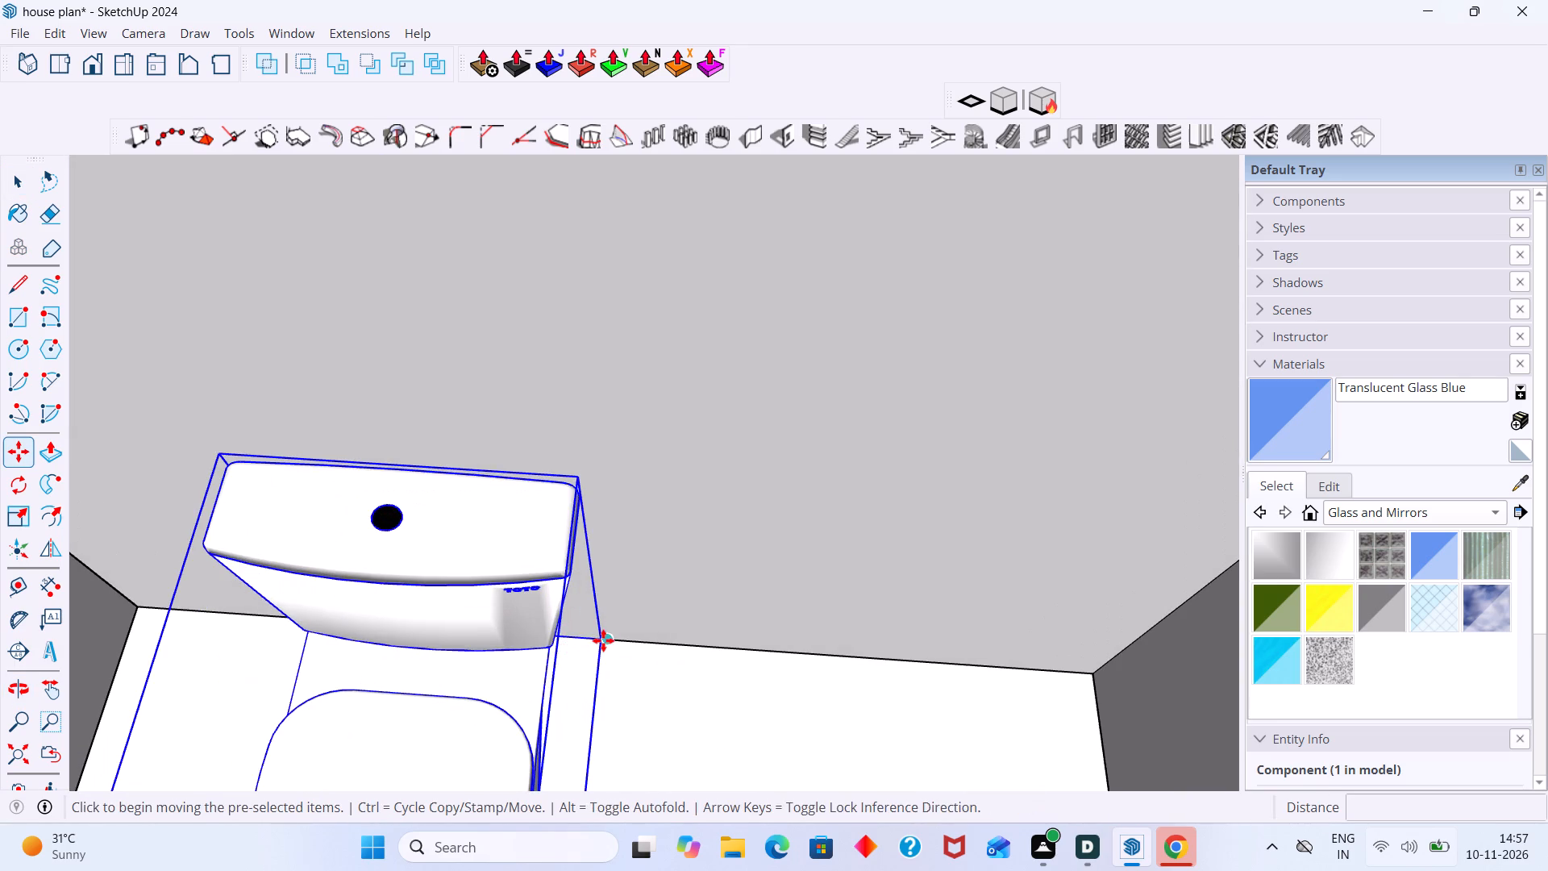
pyautogui.click(603, 640)
pyautogui.scroll(-12, 476, 610)
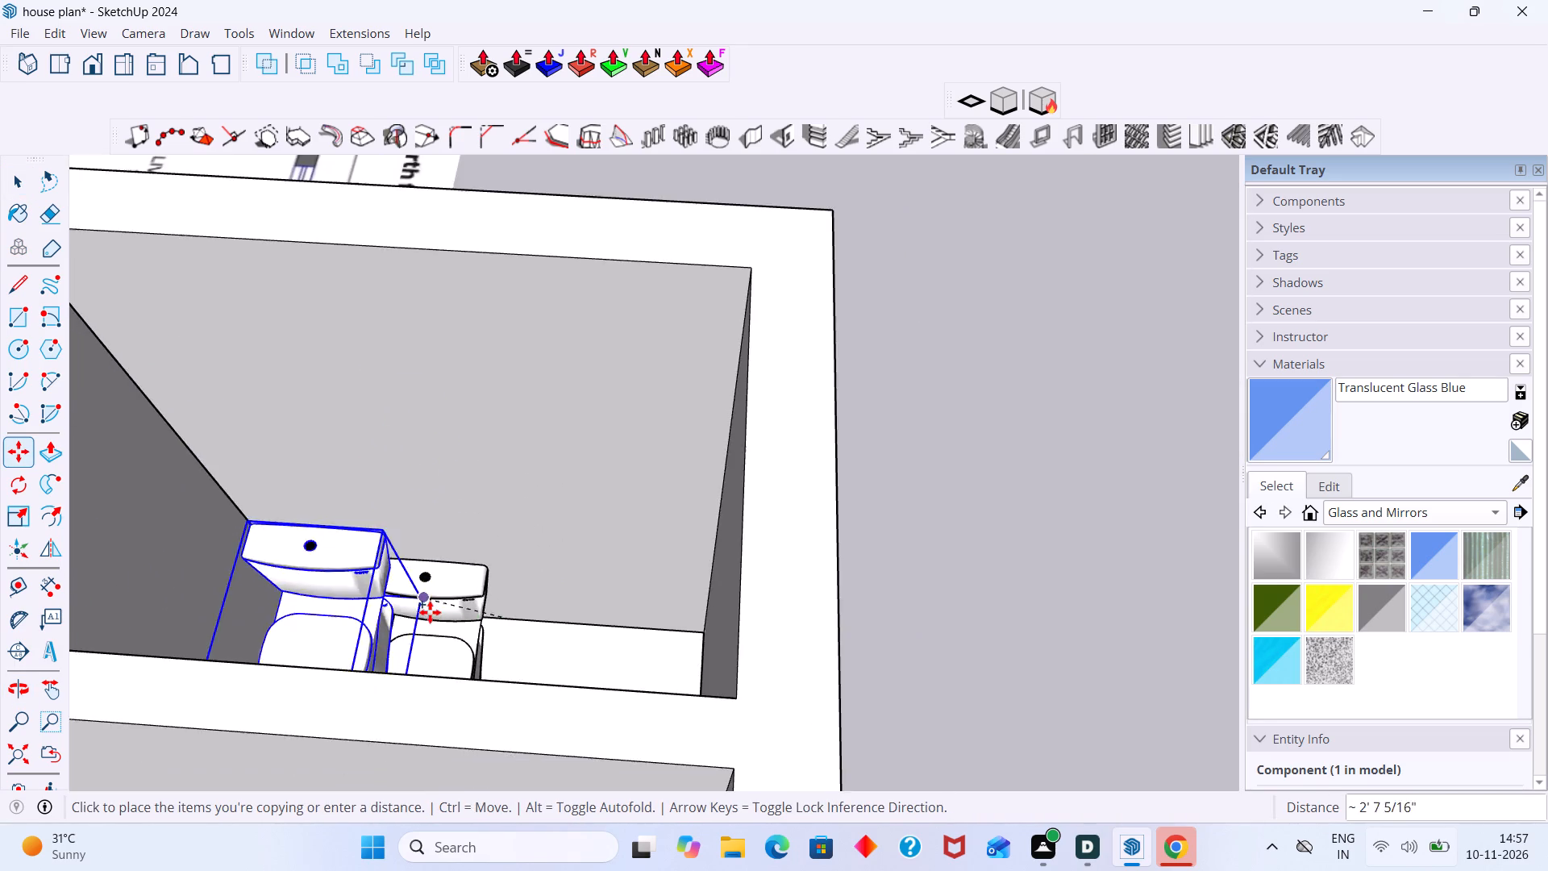
pyautogui.keyDown('shift'); pyautogui.moveTo(435, 612); pyautogui.dragTo(997, 578, button='middle'); pyautogui.keyUp('shift')
pyautogui.scroll(-16, 897, 573)
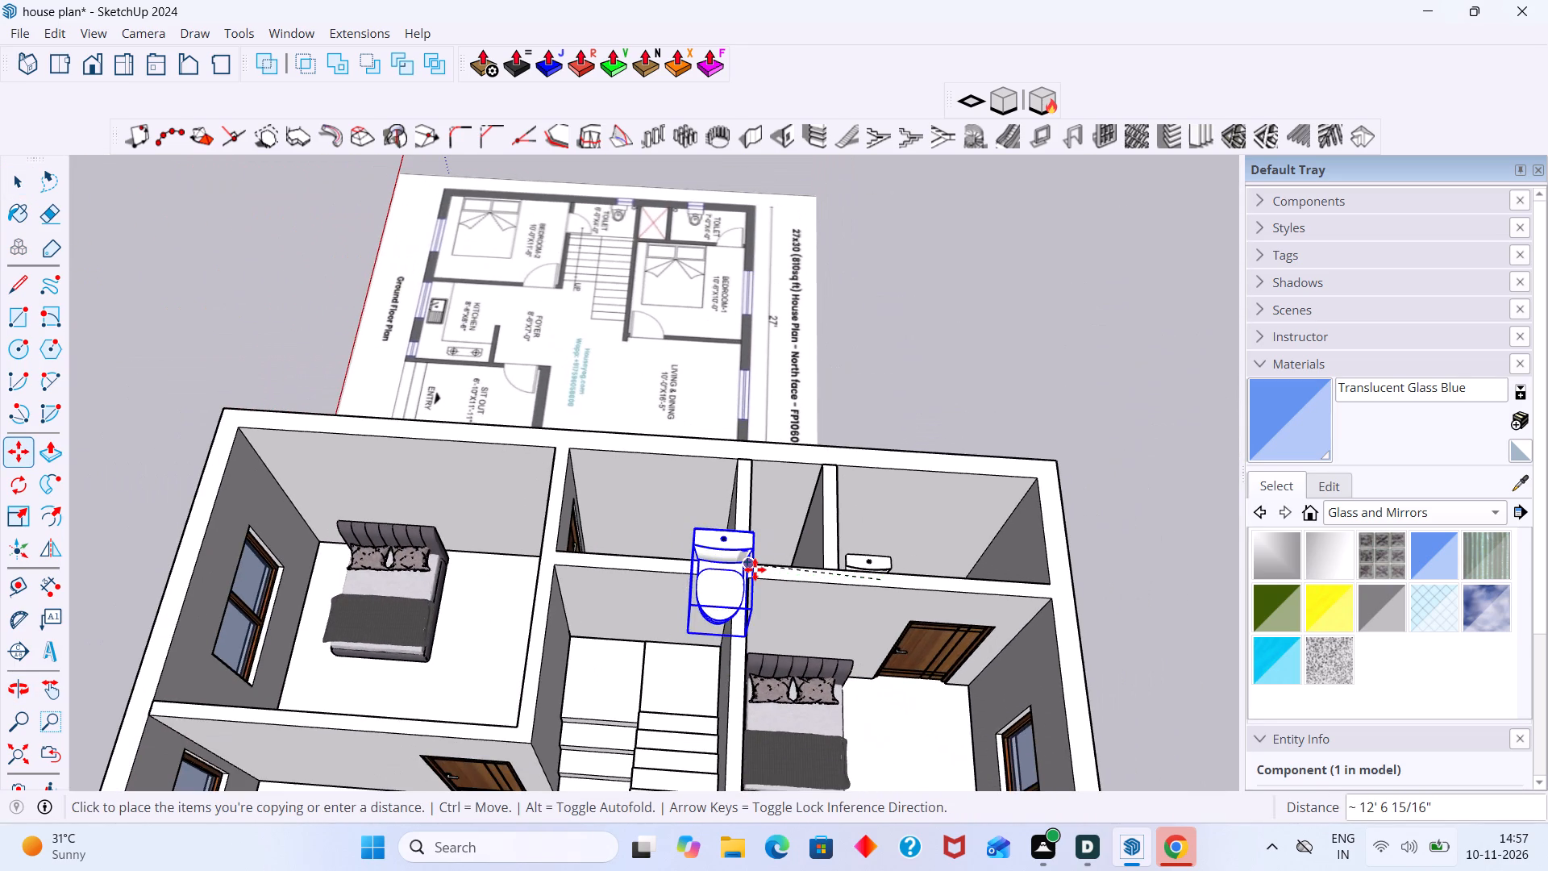
pyautogui.moveTo(757, 573); pyautogui.dragTo(793, 689, button='middle')
pyautogui.scroll(4, 776, 653)
pyautogui.moveTo(770, 644); pyautogui.dragTo(763, 702, button='middle')
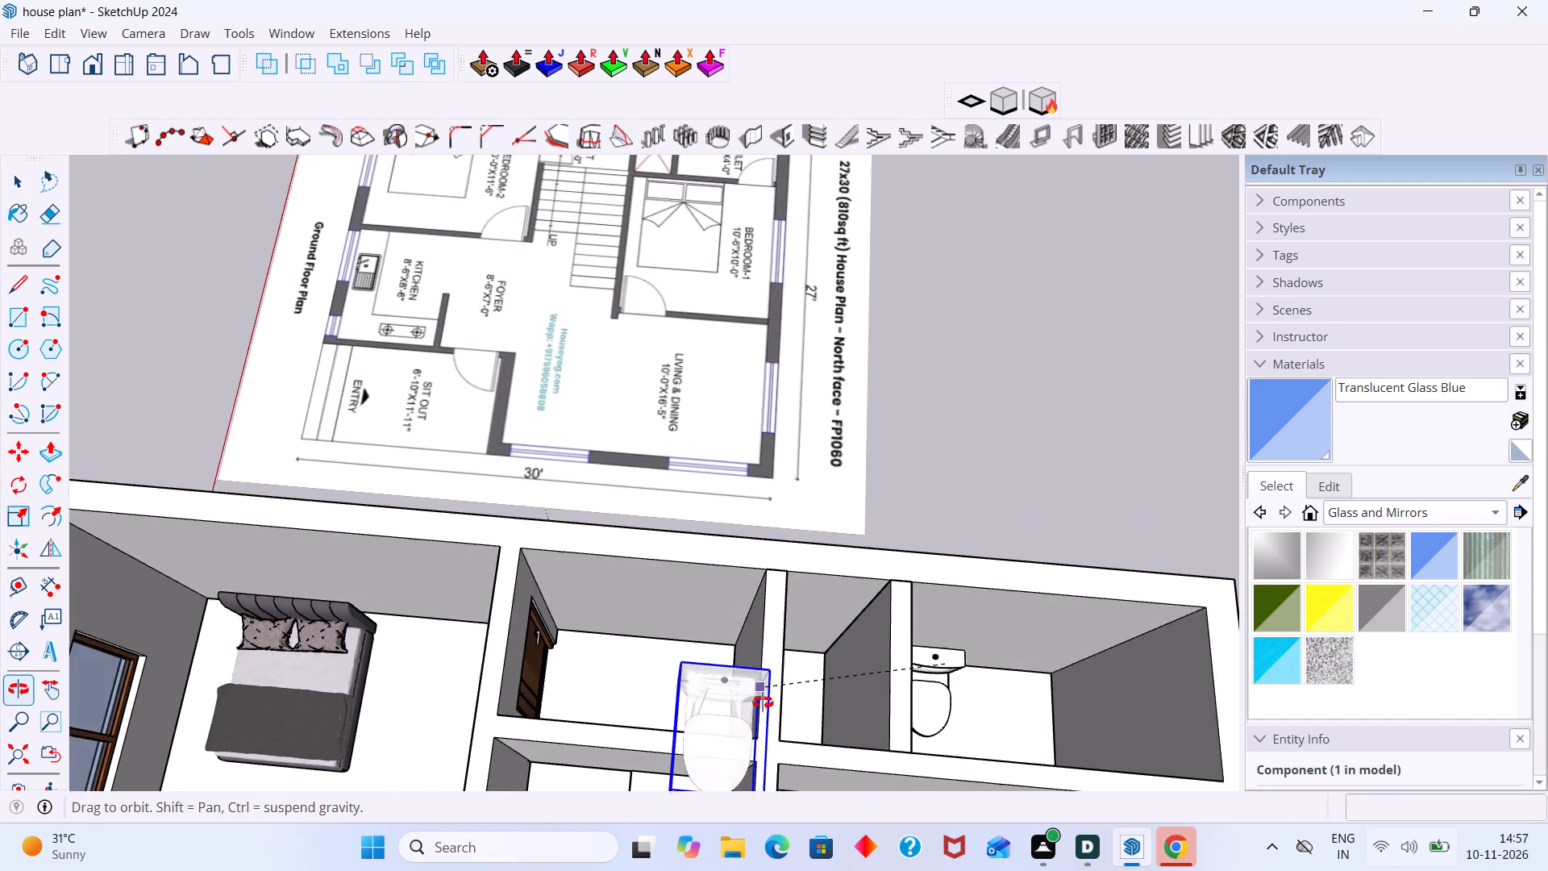
pyautogui.moveTo(763, 702); pyautogui.dragTo(760, 701, button='middle')
pyautogui.scroll(7, 751, 649)
pyautogui.scroll(-10, 722, 646)
pyautogui.scroll(5, 717, 645)
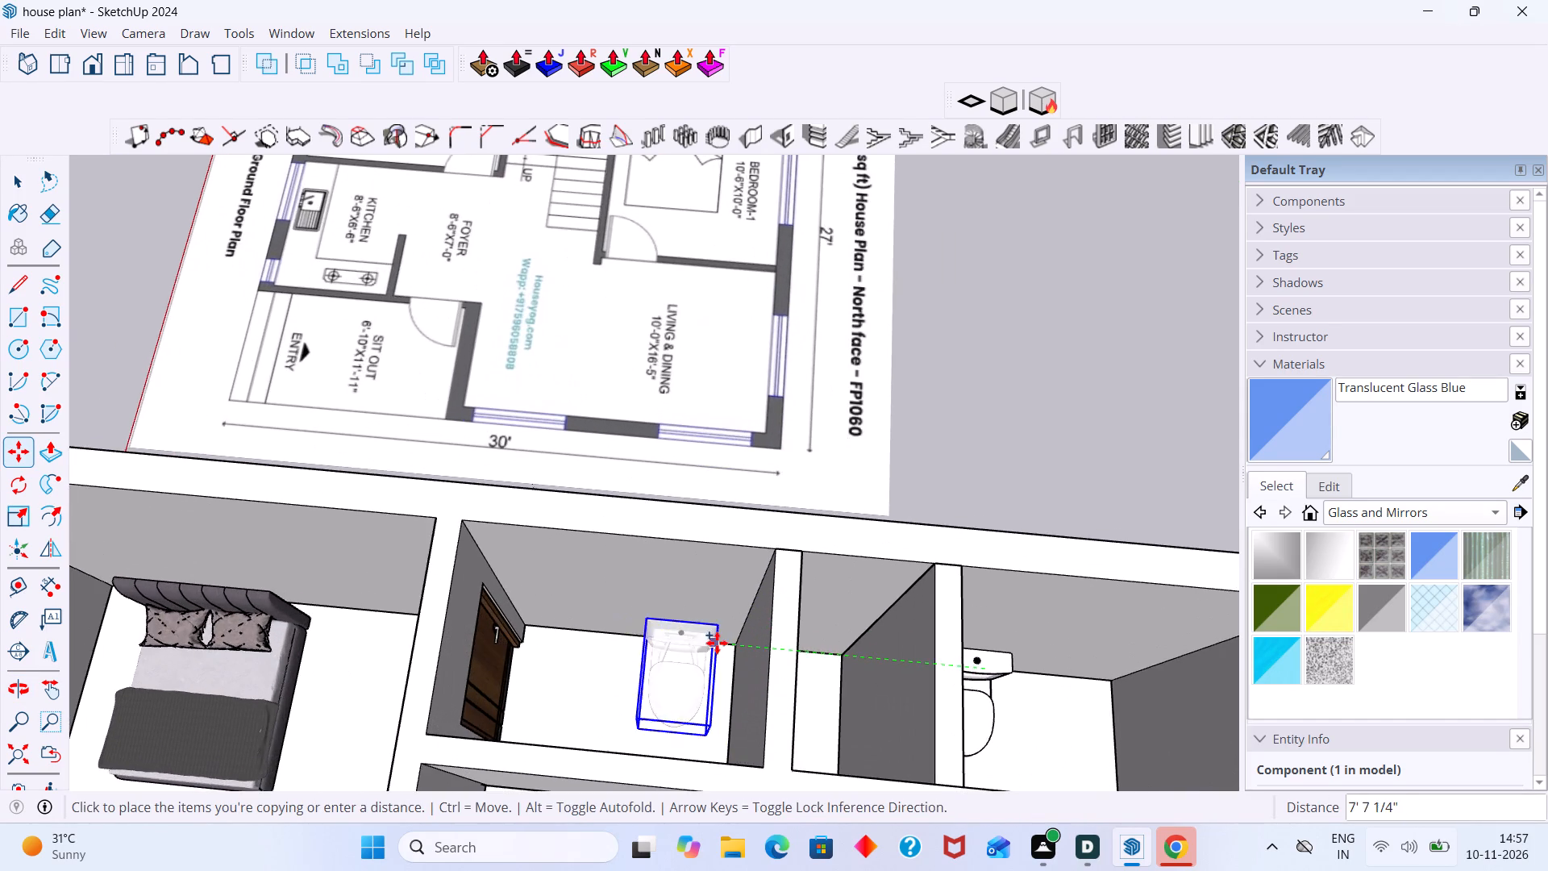
pyautogui.scroll(14, 717, 643)
pyautogui.moveTo(713, 648); pyautogui.dragTo(573, 620, button='middle')
pyautogui.scroll(1, 589, 624)
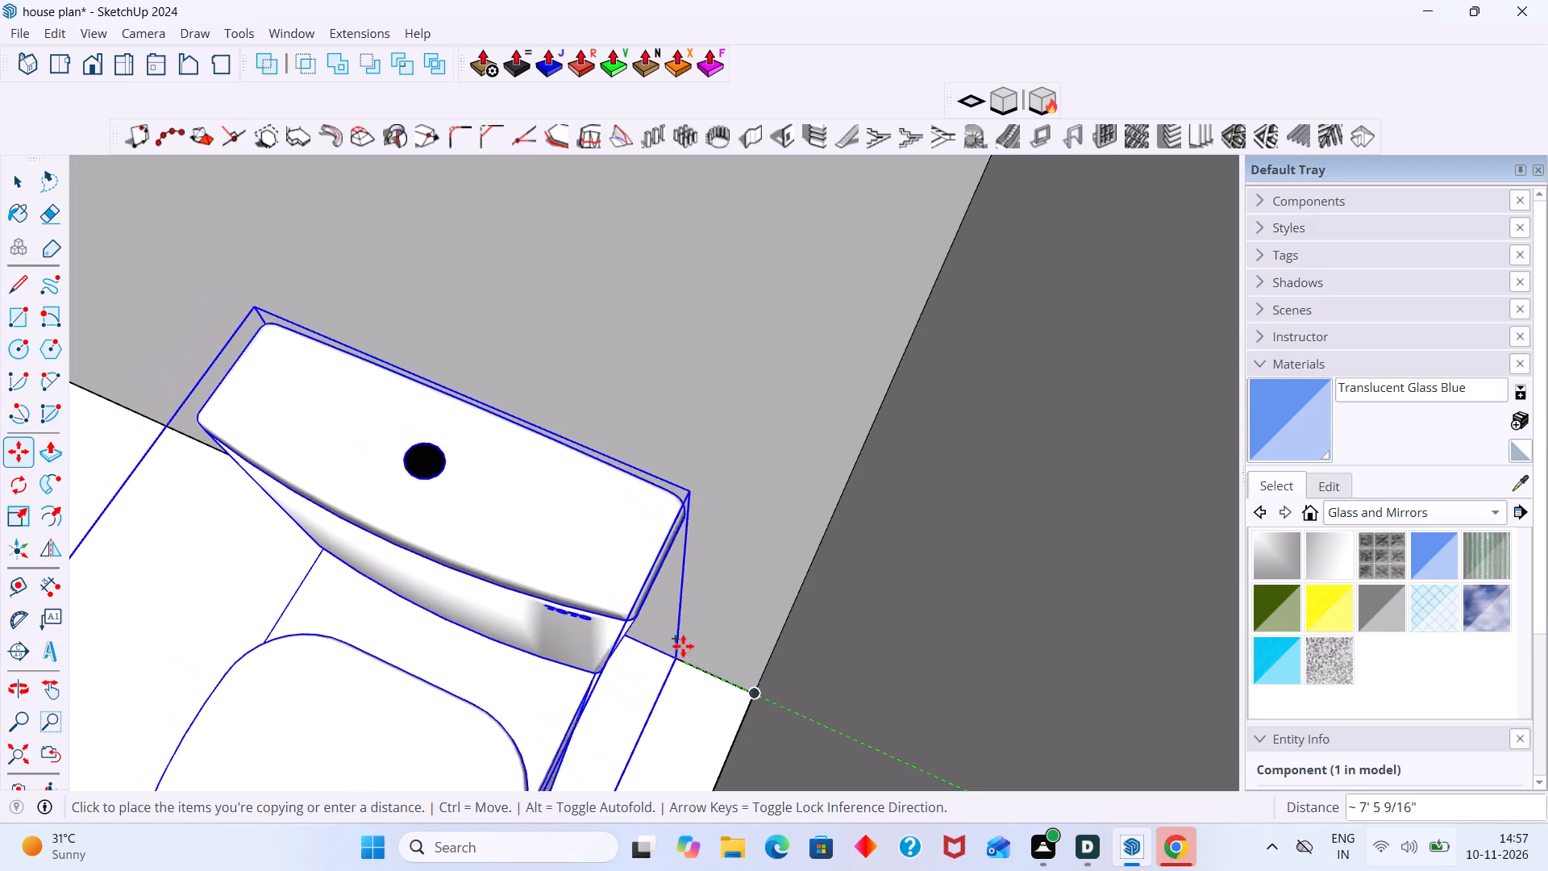
pyautogui.click(677, 656)
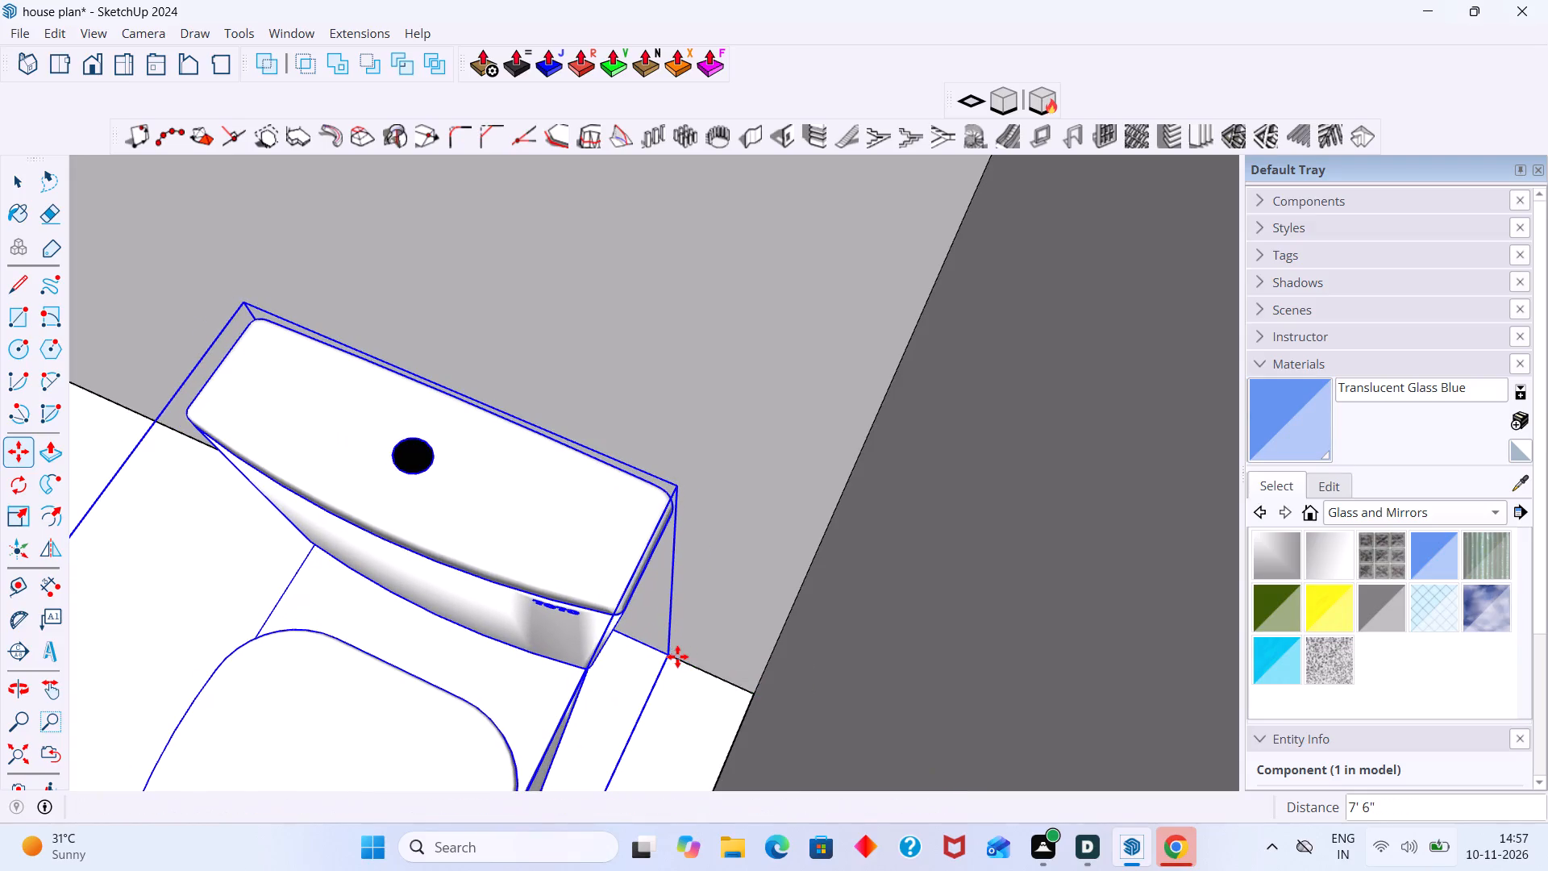
pyautogui.press('space')
# Examine both toilets in the whole house layout against the floor plan and clear the selection.
pyautogui.scroll(-4, 677, 656)
pyautogui.middleClick(668, 648)
pyautogui.scroll(-3, 656, 644)
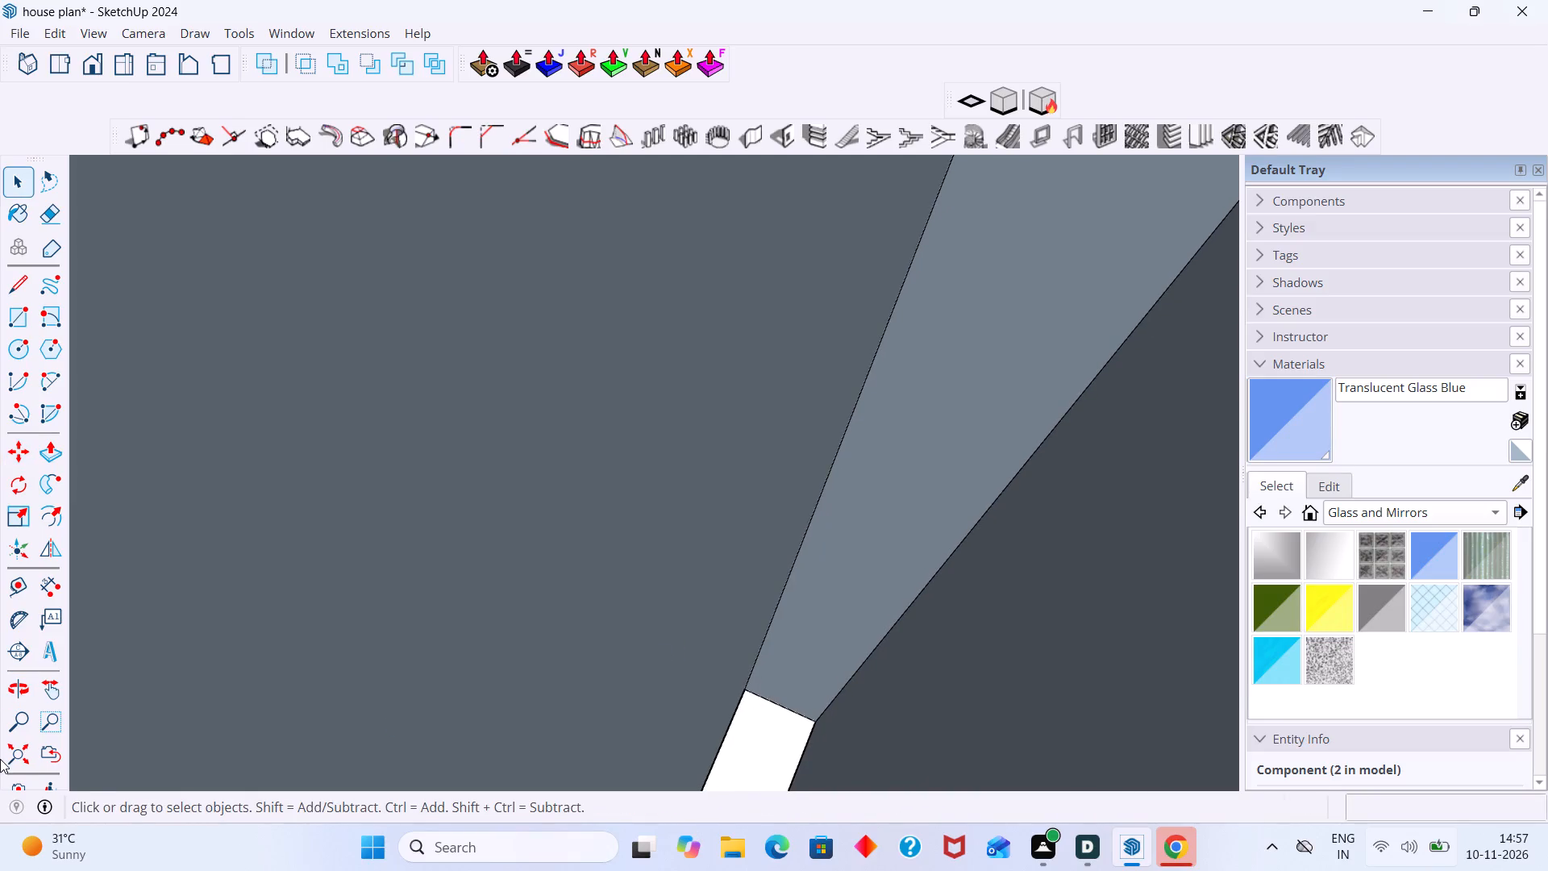
pyautogui.click(19, 761)
pyautogui.scroll(-2, 528, 650)
pyautogui.scroll(5, 700, 550)
pyautogui.moveTo(429, 502); pyautogui.dragTo(222, 529, button='middle')
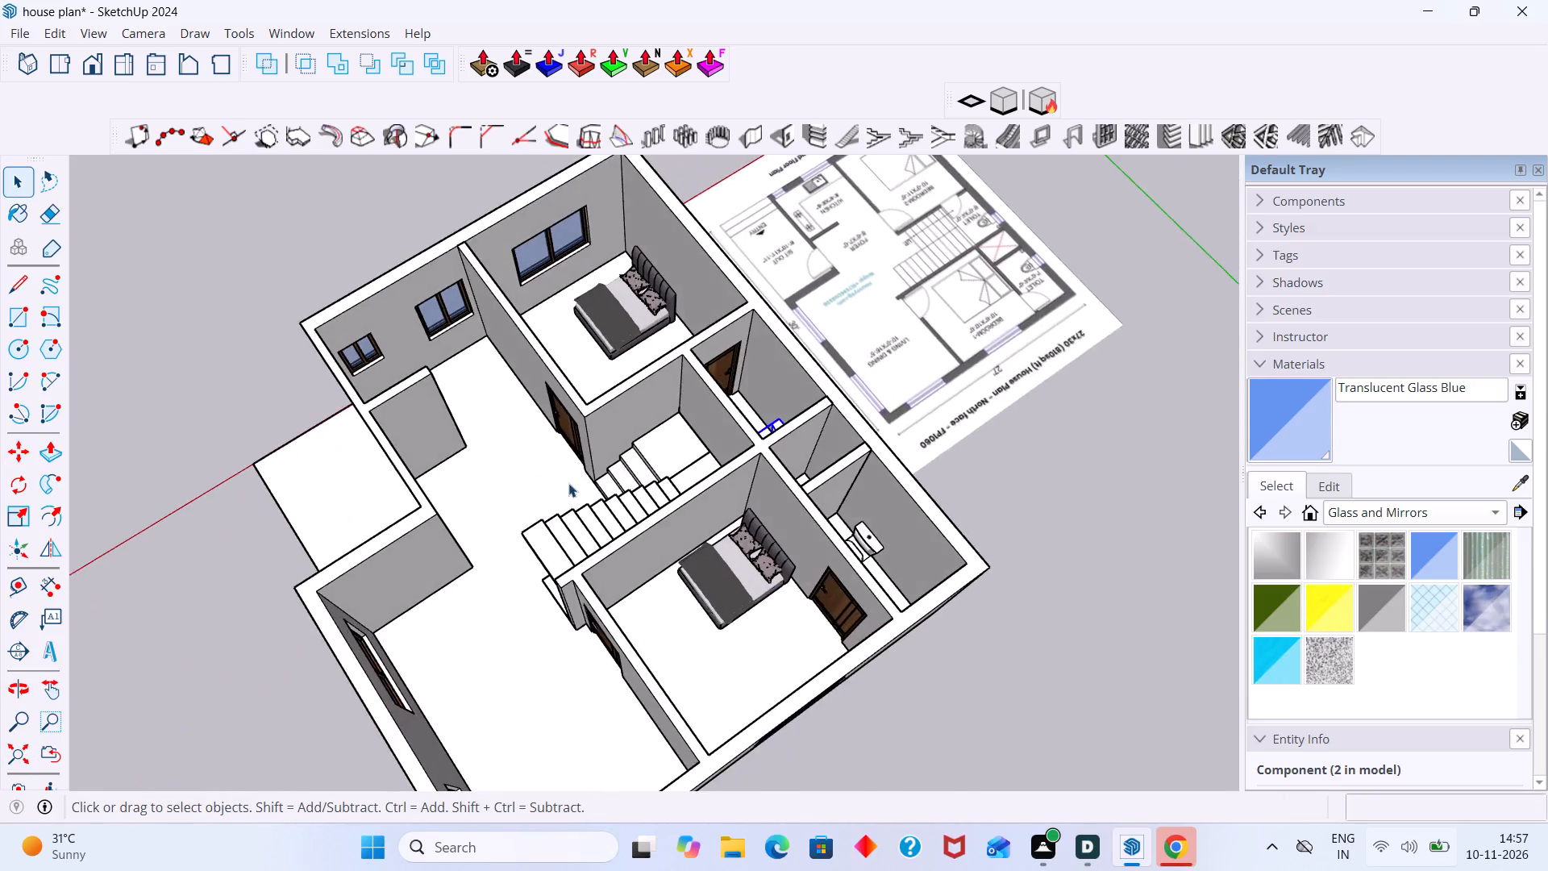
pyautogui.scroll(9, 774, 460)
pyautogui.click(1207, 518)
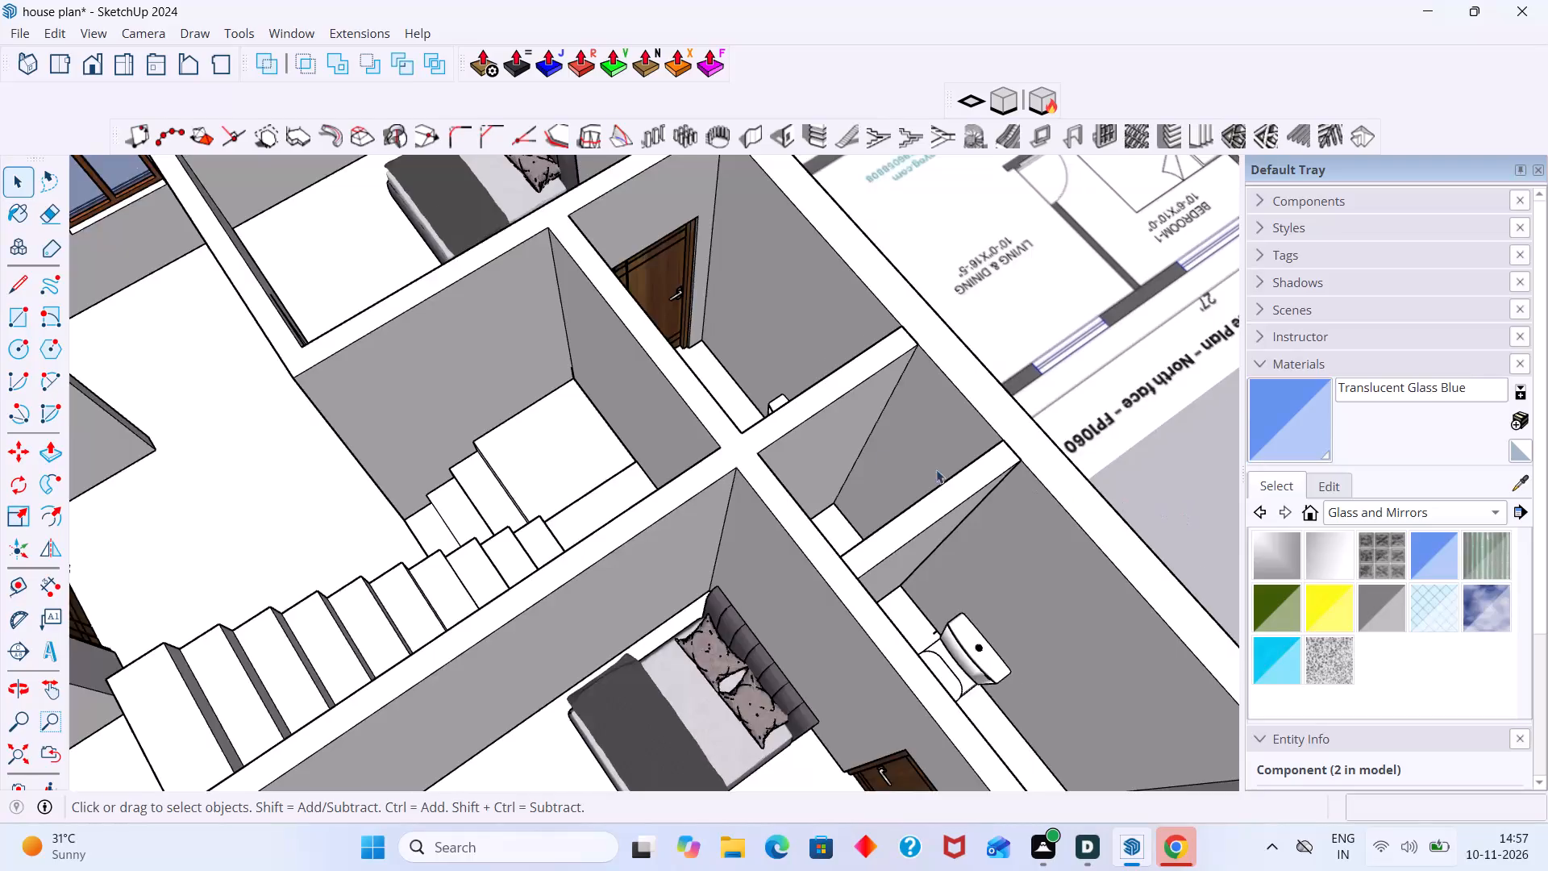
# Move the toilet between bedroom 2 and the duct about 1 3/16" along the red axis, away from the wall behind its cistern.
pyautogui.scroll(4, 870, 451)
pyautogui.moveTo(846, 449); pyautogui.dragTo(1186, 525, button='middle')
pyautogui.scroll(6, 789, 403)
pyautogui.moveTo(456, 269); pyautogui.dragTo(690, 383, button='middle')
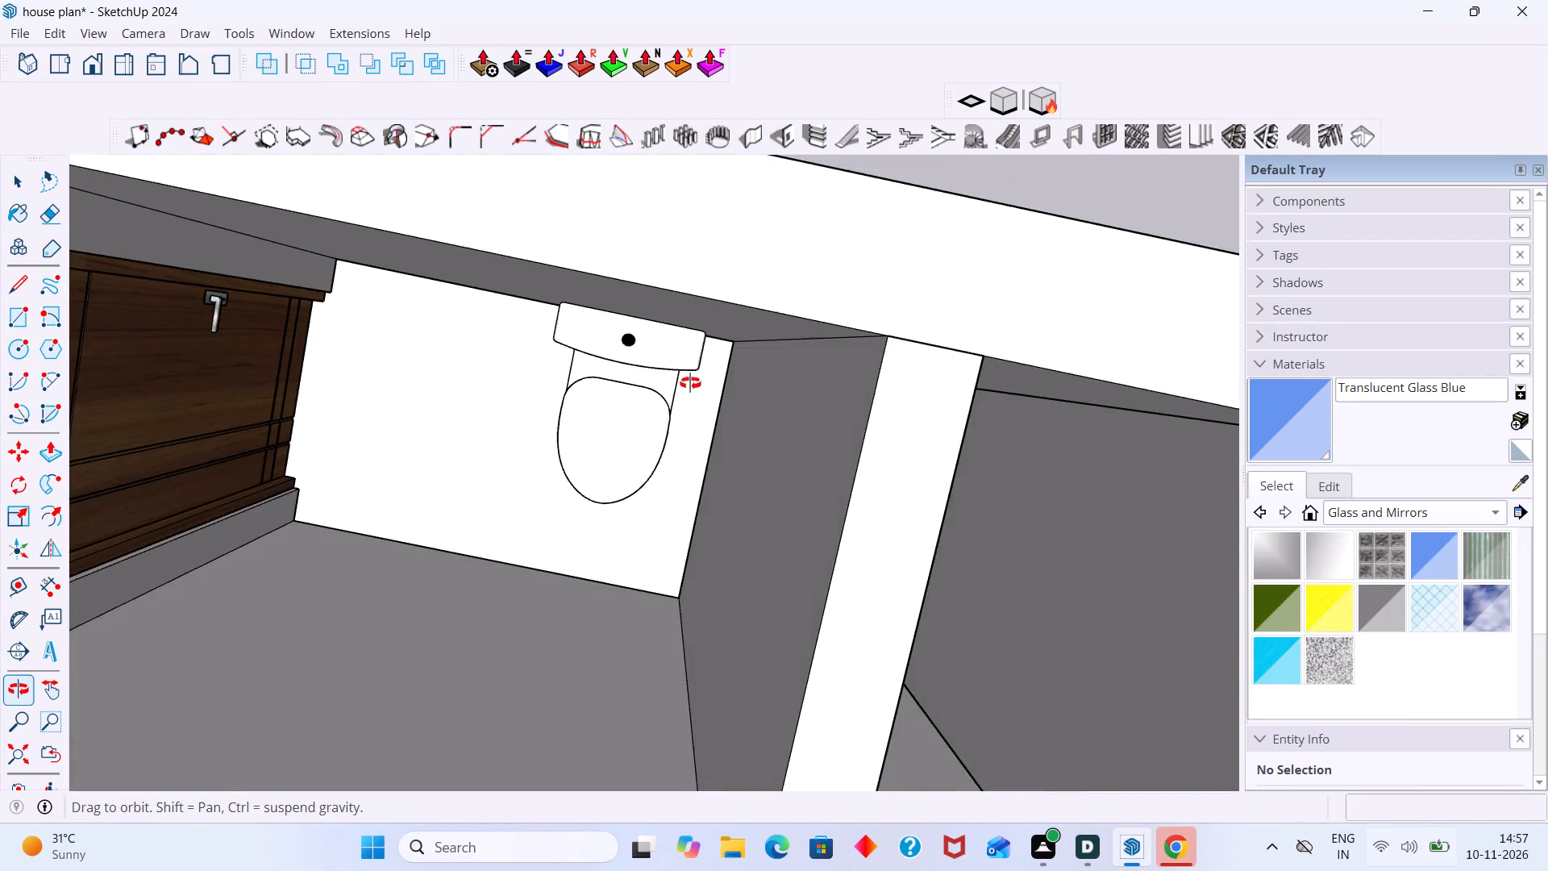
pyautogui.moveTo(690, 383); pyautogui.dragTo(671, 341, button='middle')
pyautogui.scroll(1, 671, 344)
pyautogui.click(666, 333)
pyautogui.press('m')
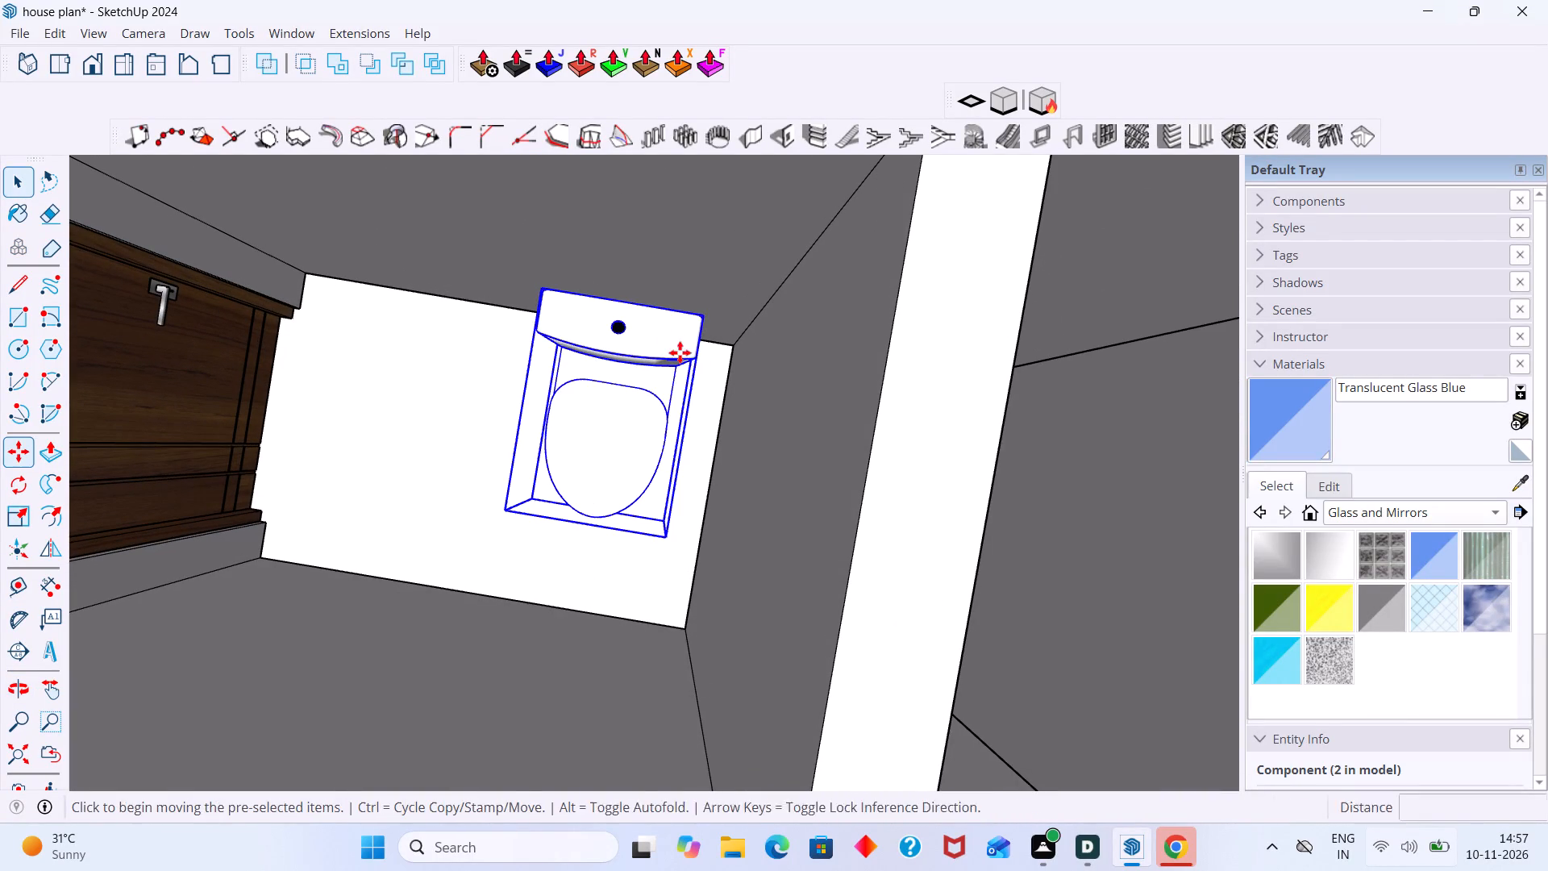
pyautogui.moveTo(685, 340); pyautogui.dragTo(800, 280, button='middle')
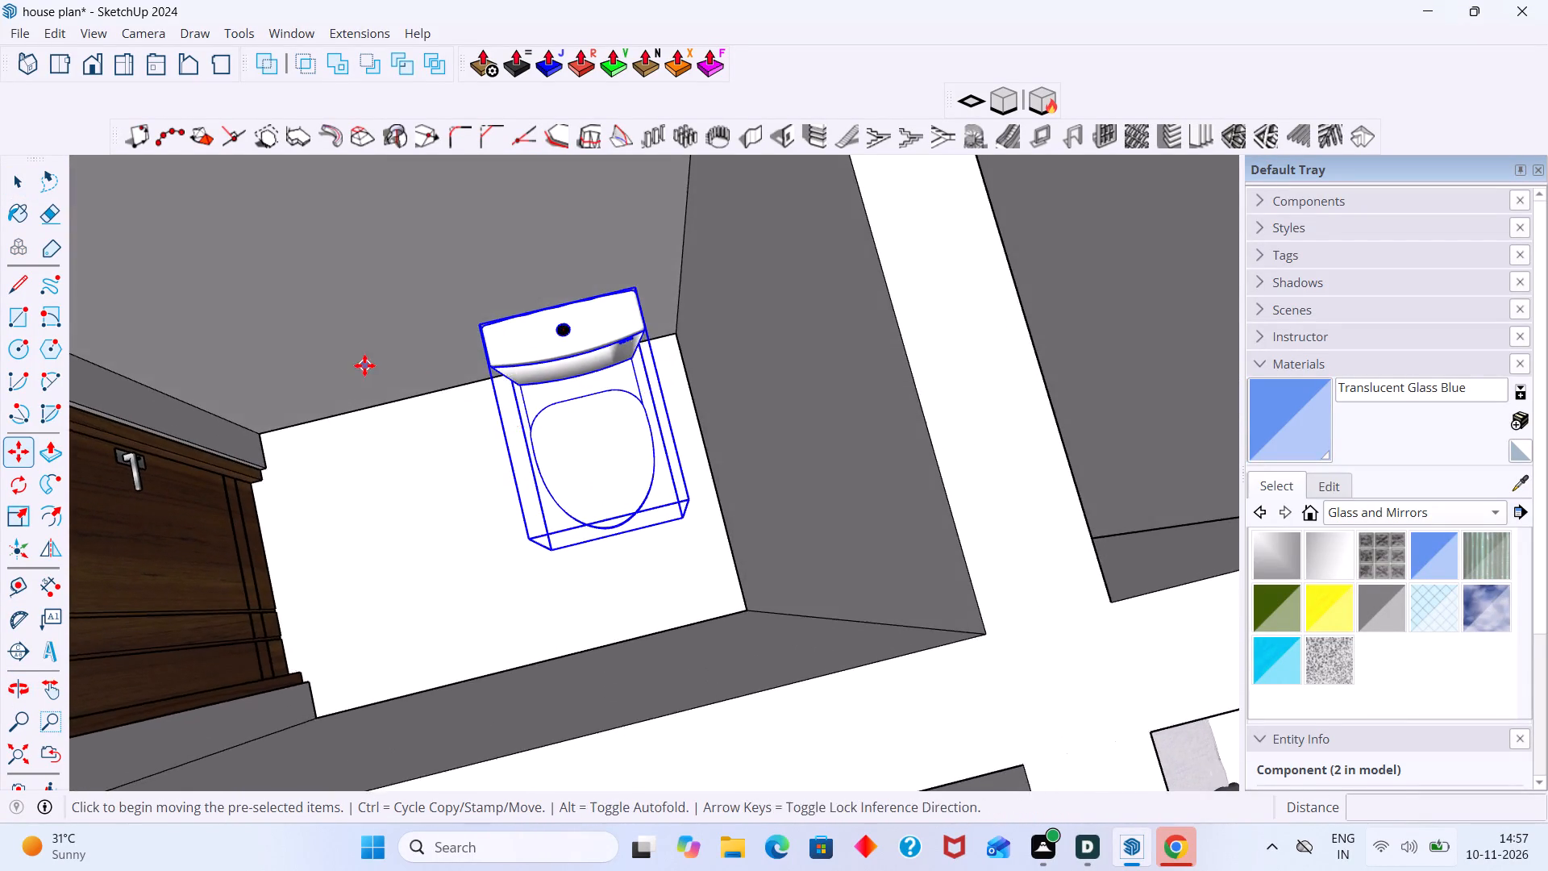
pyautogui.scroll(-3, 364, 365)
pyautogui.moveTo(444, 356); pyautogui.dragTo(510, 312, button='middle')
pyautogui.scroll(7, 419, 385)
pyautogui.moveTo(503, 439); pyautogui.dragTo(663, 422, button='middle')
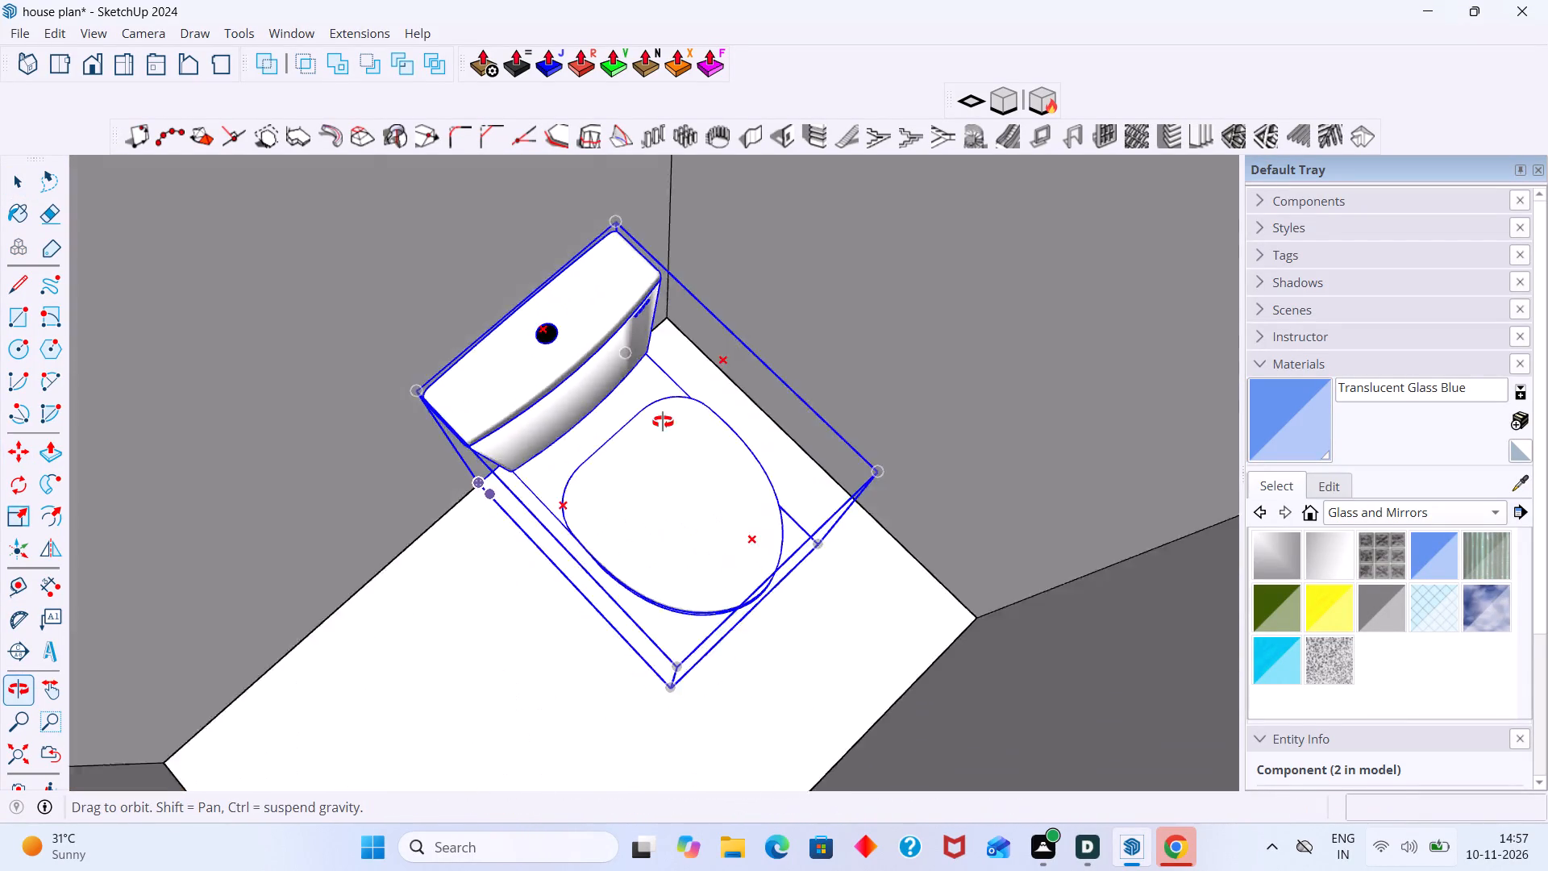
pyautogui.moveTo(663, 422); pyautogui.dragTo(740, 410, button='middle')
pyautogui.scroll(3, 552, 482)
pyautogui.moveTo(531, 513); pyautogui.dragTo(924, 356, button='middle')
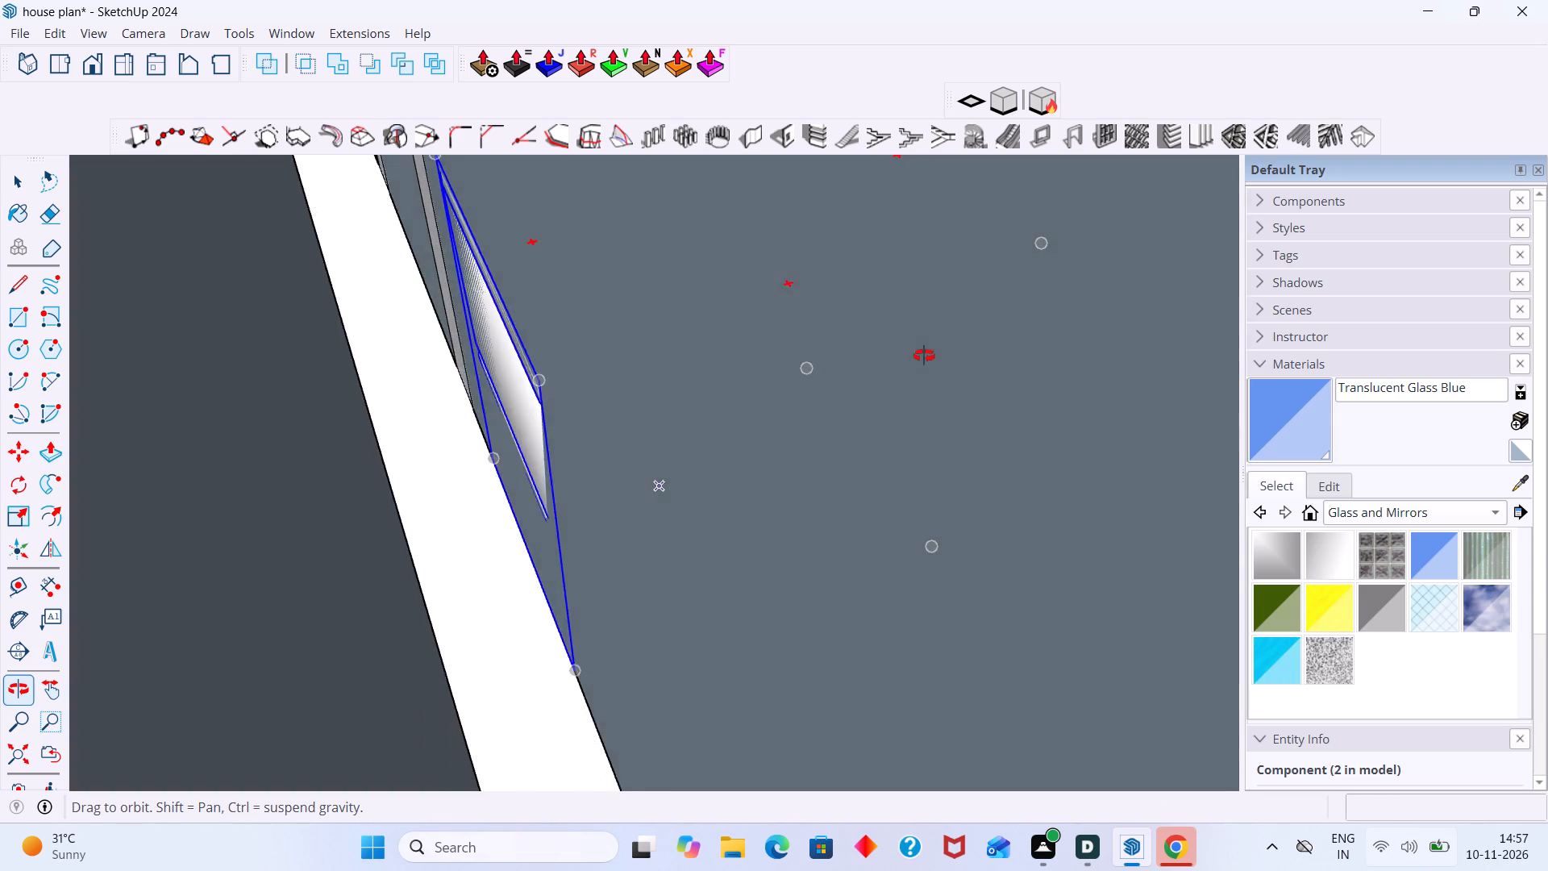
pyautogui.moveTo(924, 356); pyautogui.dragTo(814, 365, button='middle')
pyautogui.click(471, 368)
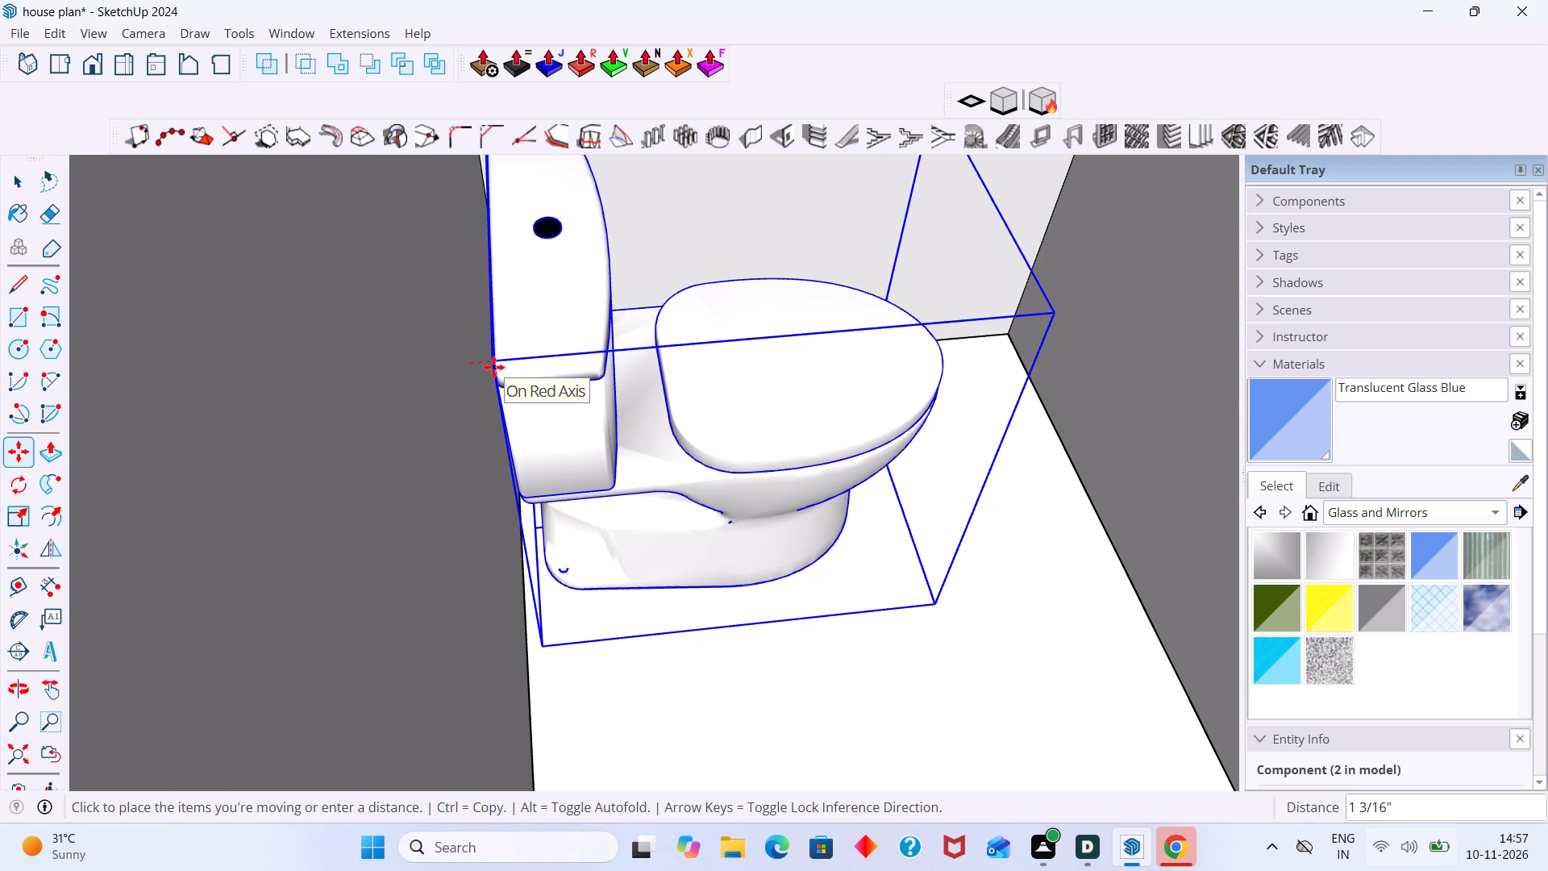
pyautogui.click(493, 367)
pyautogui.press('space')
pyautogui.click(905, 684)
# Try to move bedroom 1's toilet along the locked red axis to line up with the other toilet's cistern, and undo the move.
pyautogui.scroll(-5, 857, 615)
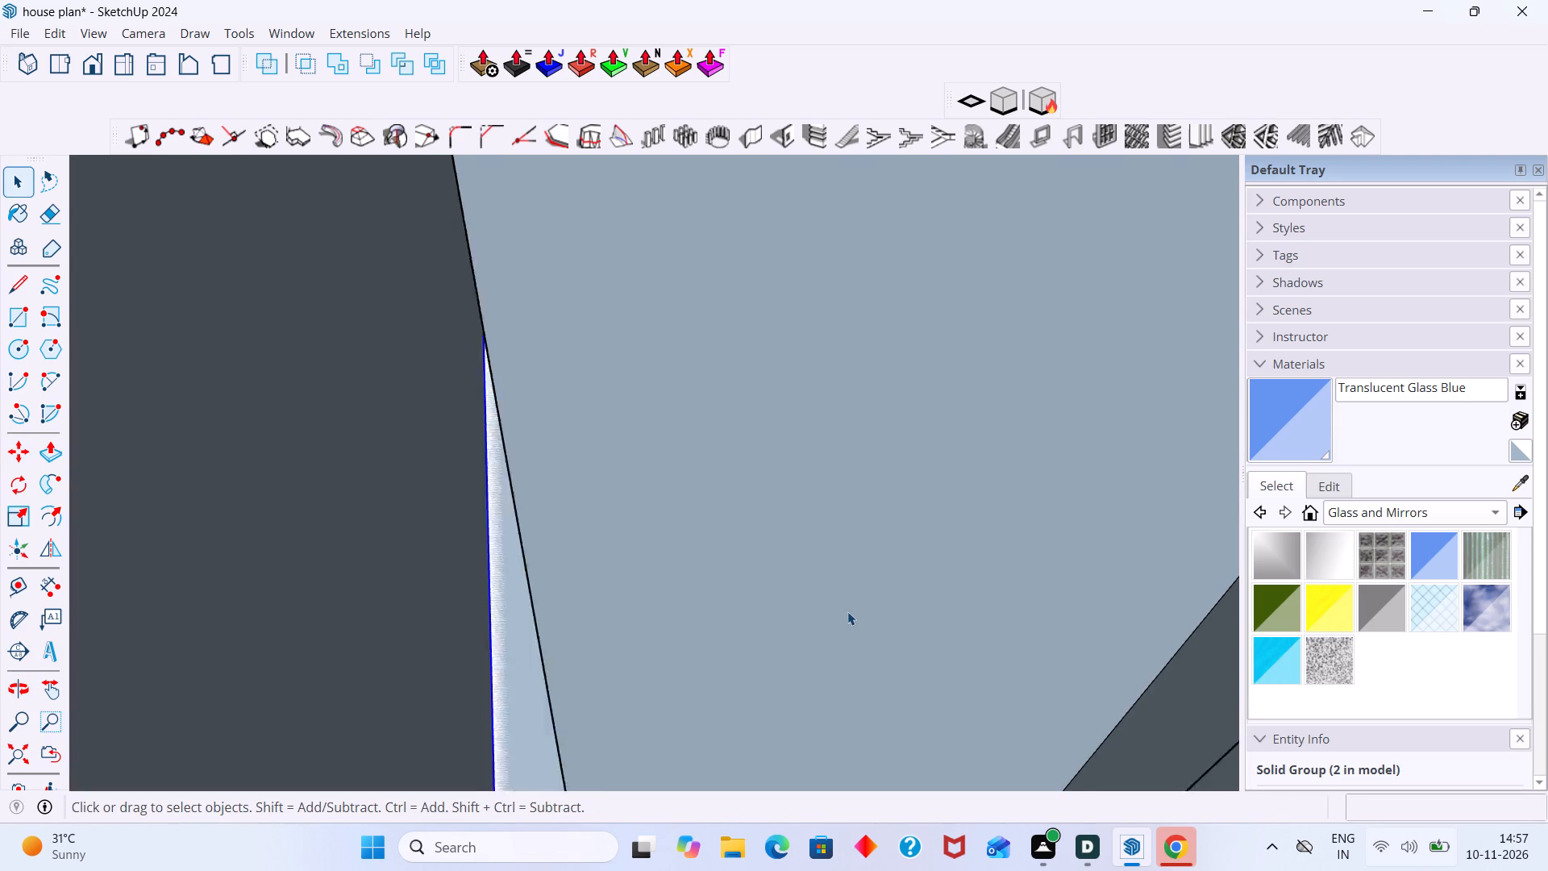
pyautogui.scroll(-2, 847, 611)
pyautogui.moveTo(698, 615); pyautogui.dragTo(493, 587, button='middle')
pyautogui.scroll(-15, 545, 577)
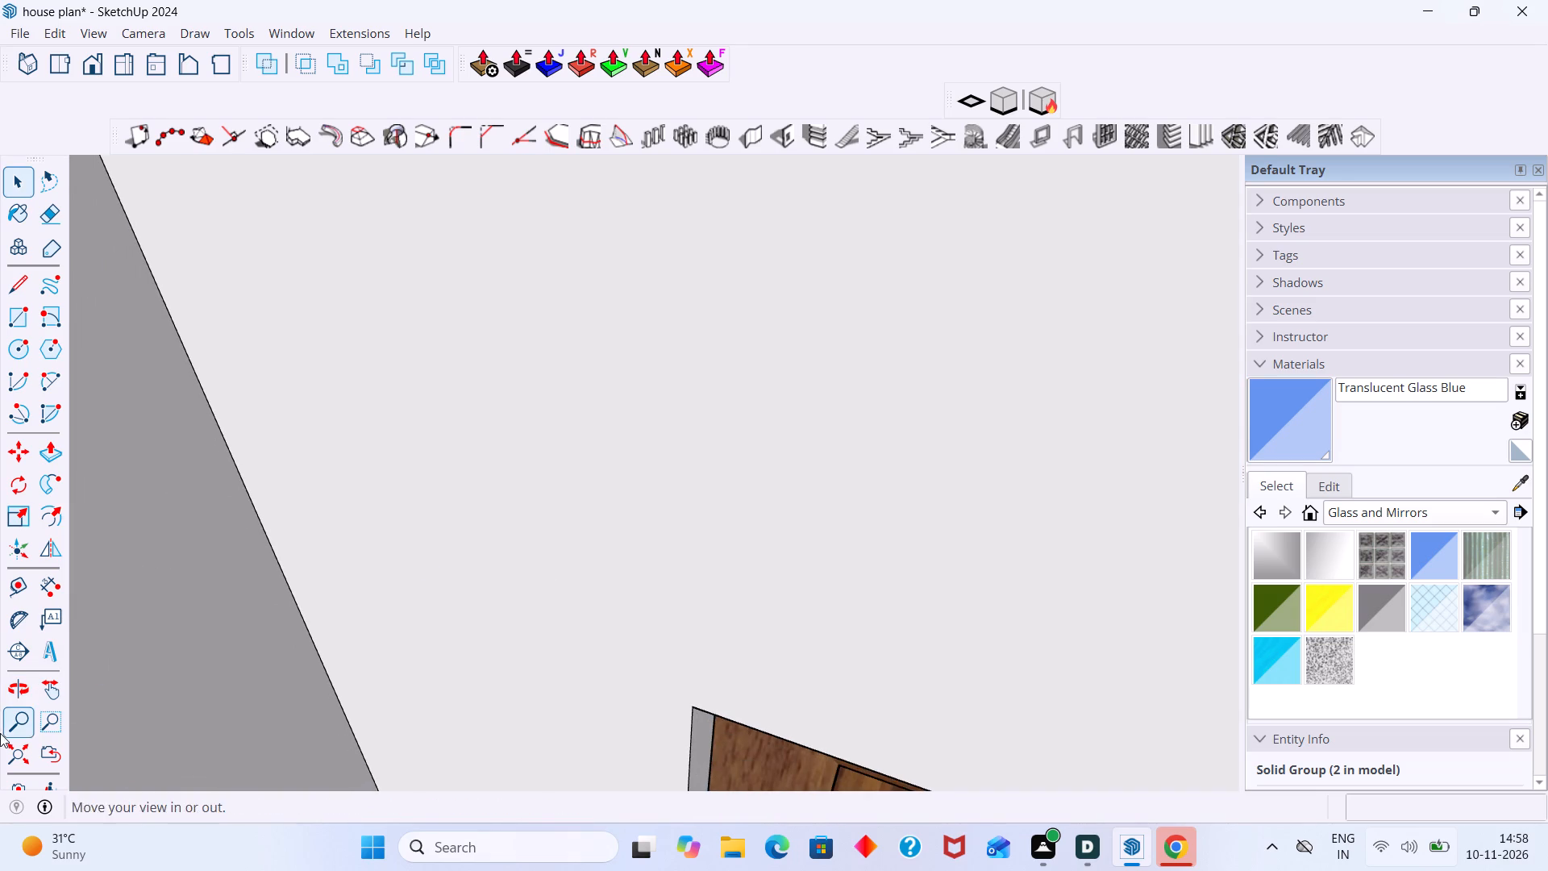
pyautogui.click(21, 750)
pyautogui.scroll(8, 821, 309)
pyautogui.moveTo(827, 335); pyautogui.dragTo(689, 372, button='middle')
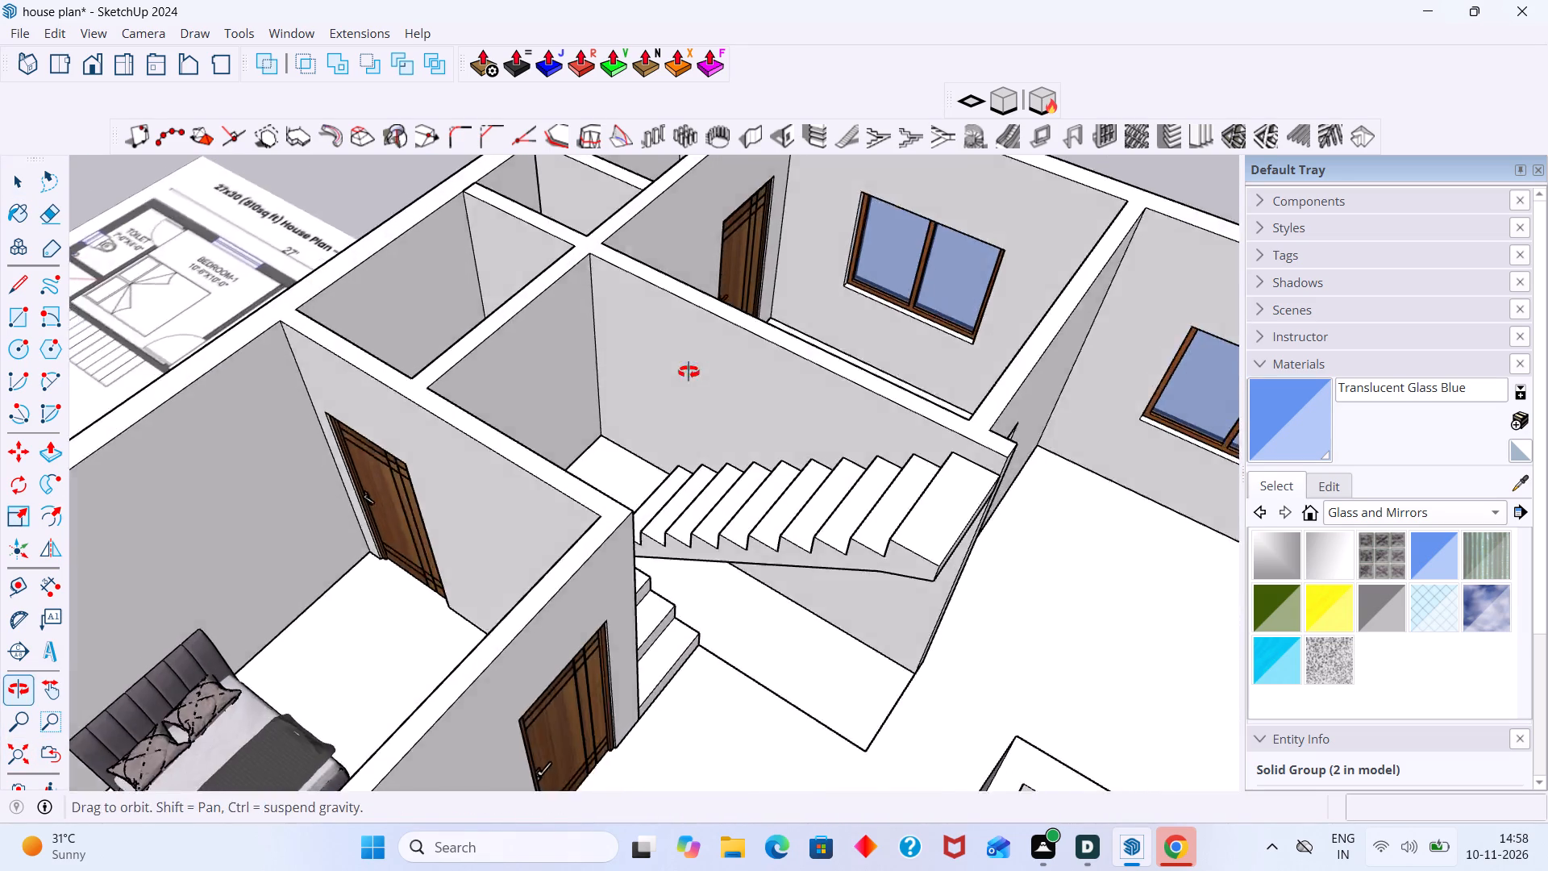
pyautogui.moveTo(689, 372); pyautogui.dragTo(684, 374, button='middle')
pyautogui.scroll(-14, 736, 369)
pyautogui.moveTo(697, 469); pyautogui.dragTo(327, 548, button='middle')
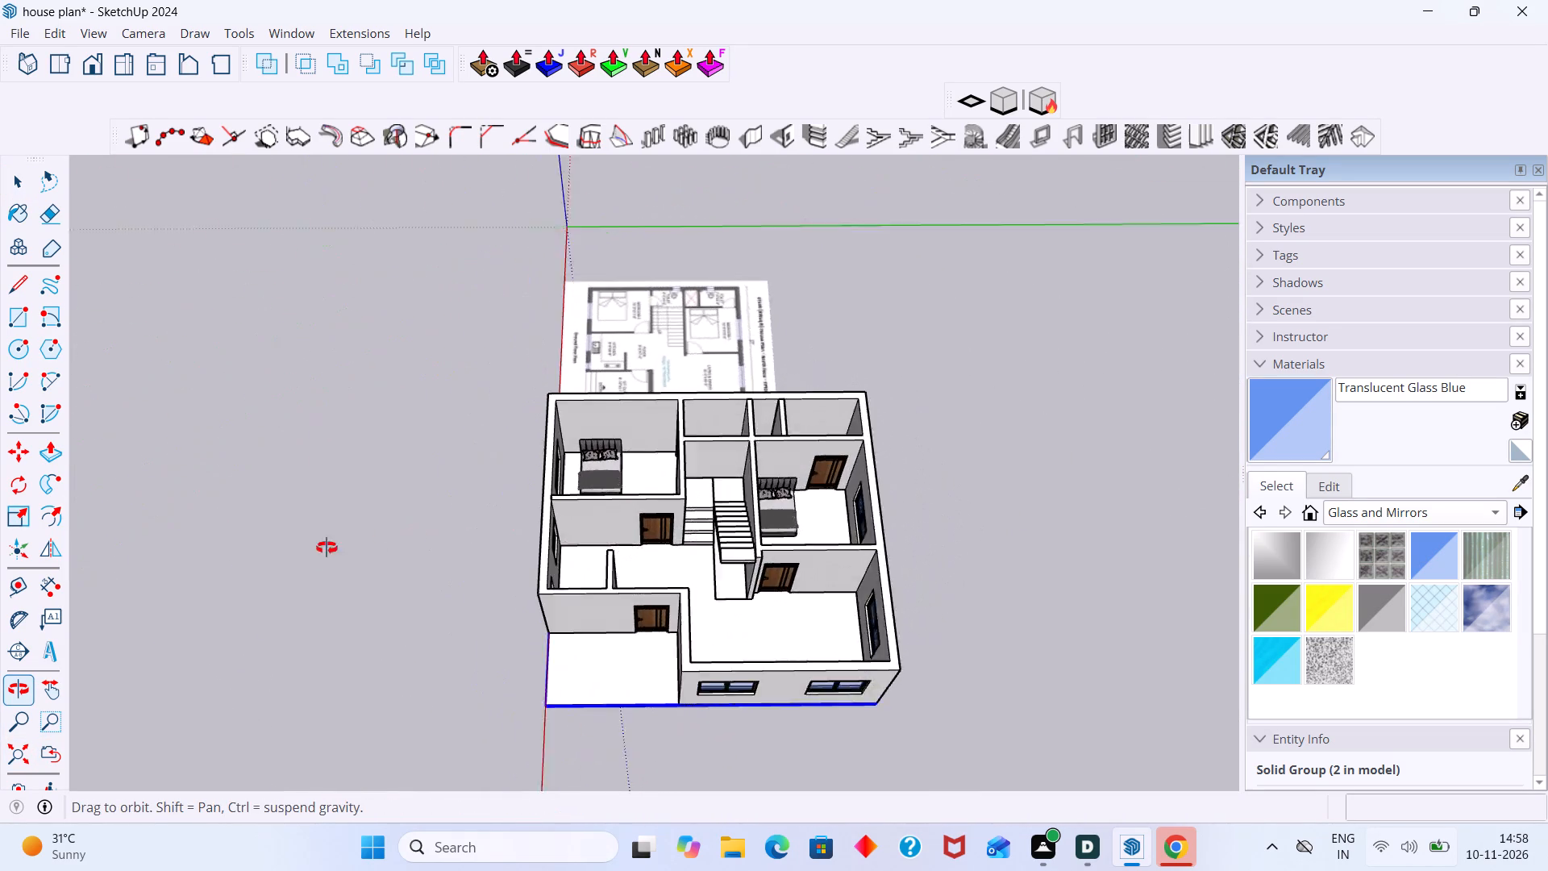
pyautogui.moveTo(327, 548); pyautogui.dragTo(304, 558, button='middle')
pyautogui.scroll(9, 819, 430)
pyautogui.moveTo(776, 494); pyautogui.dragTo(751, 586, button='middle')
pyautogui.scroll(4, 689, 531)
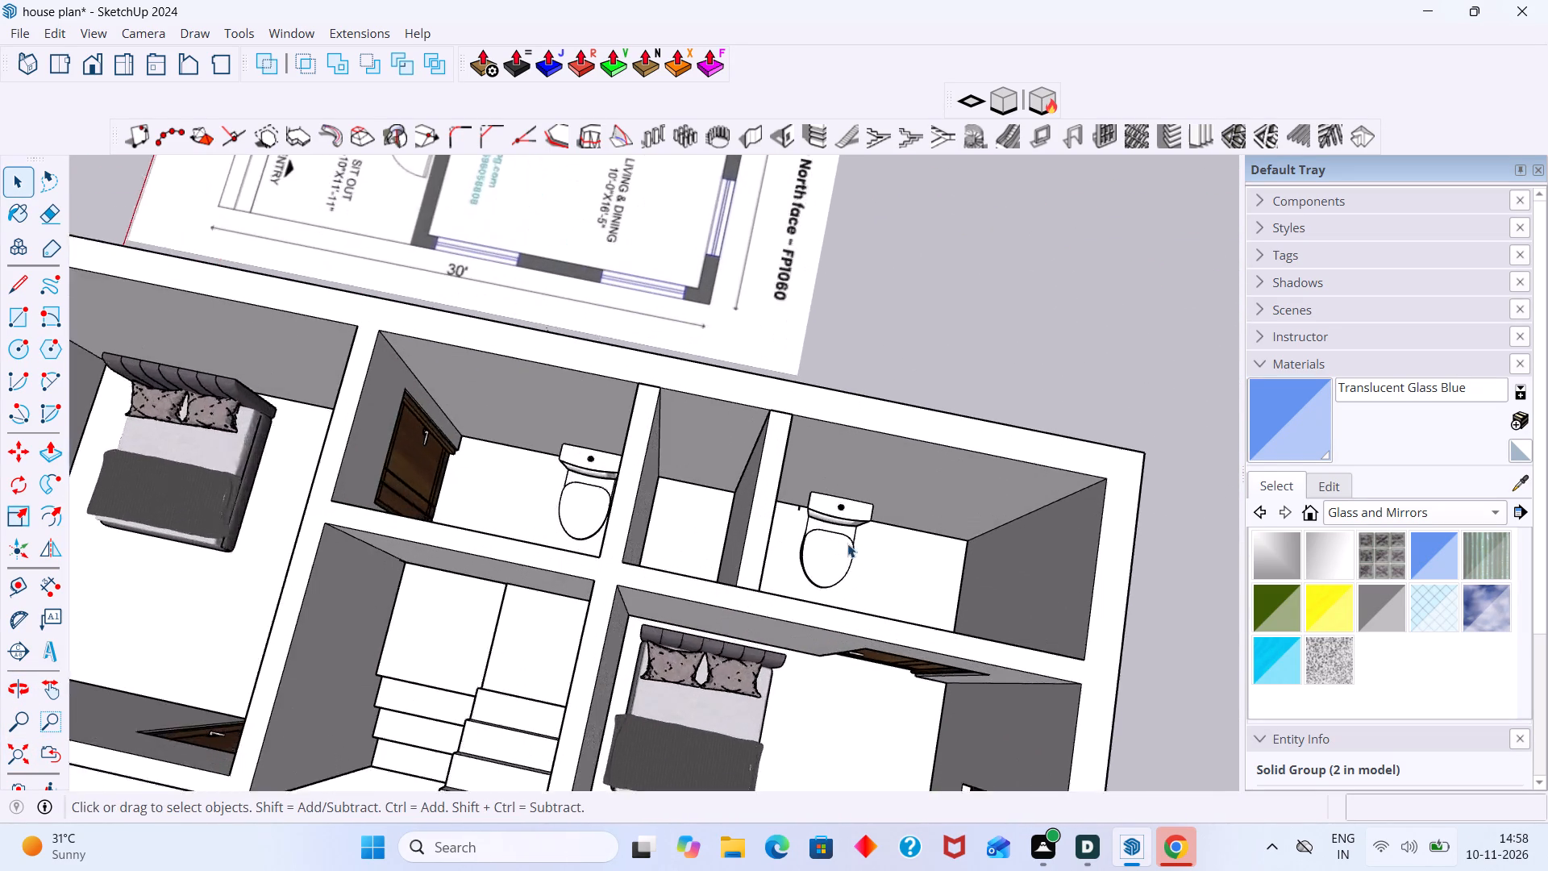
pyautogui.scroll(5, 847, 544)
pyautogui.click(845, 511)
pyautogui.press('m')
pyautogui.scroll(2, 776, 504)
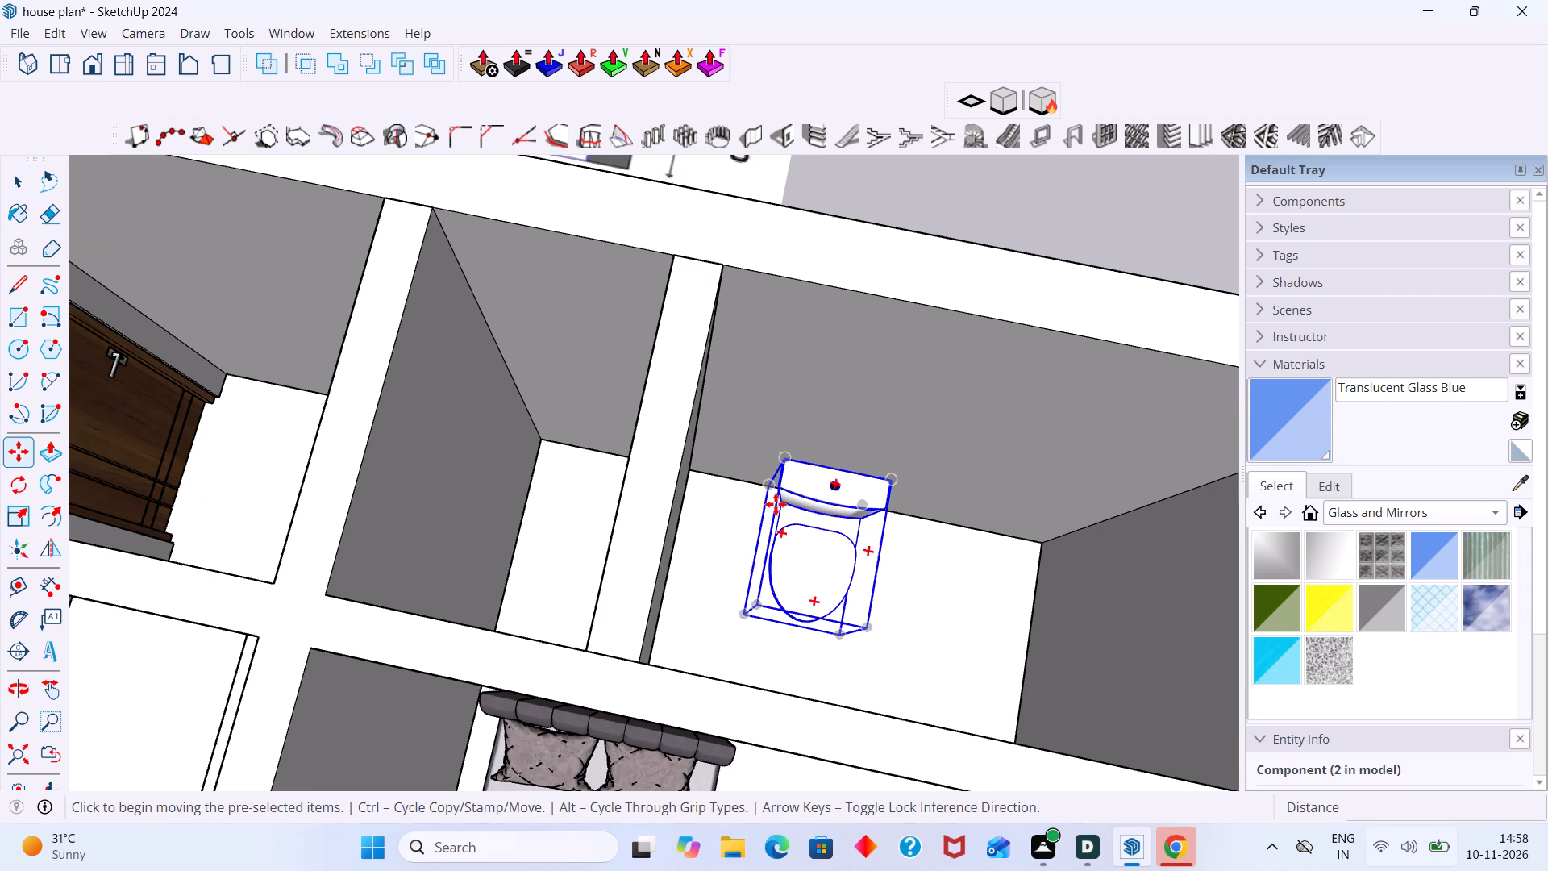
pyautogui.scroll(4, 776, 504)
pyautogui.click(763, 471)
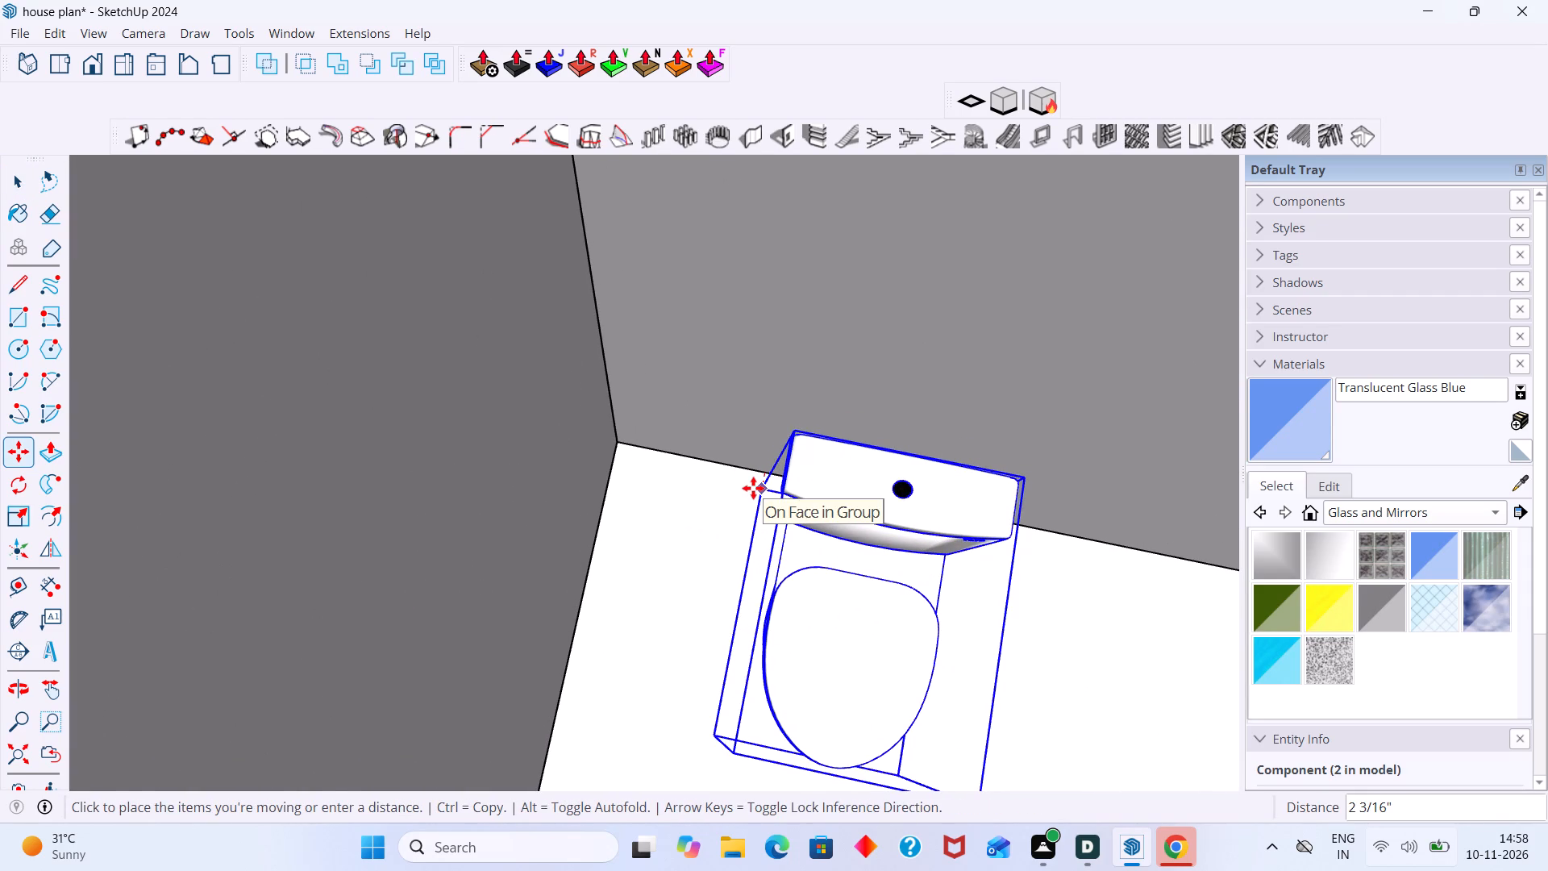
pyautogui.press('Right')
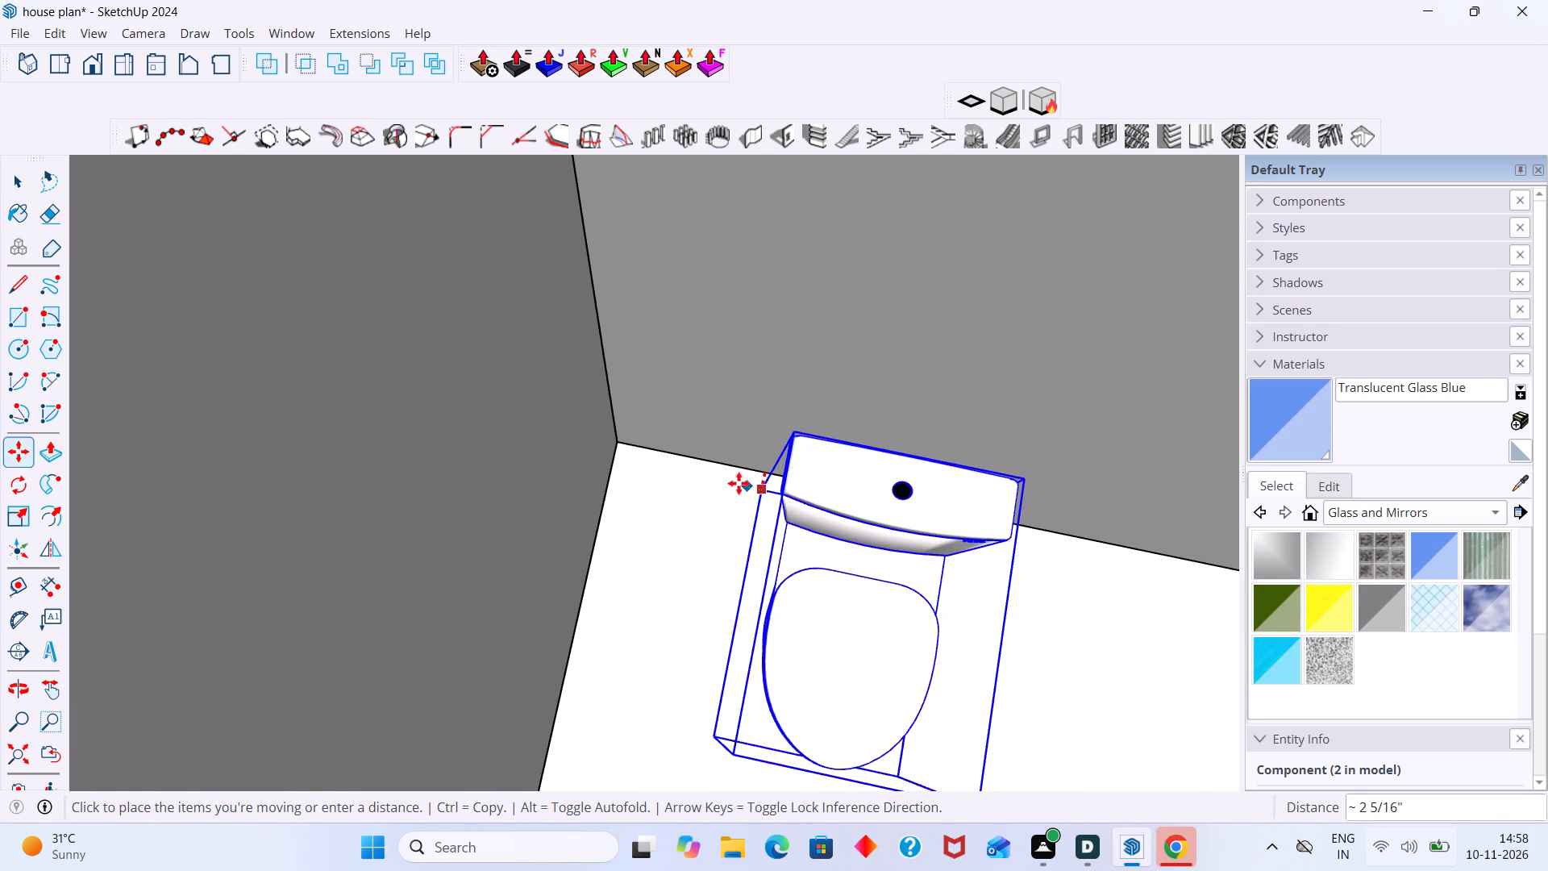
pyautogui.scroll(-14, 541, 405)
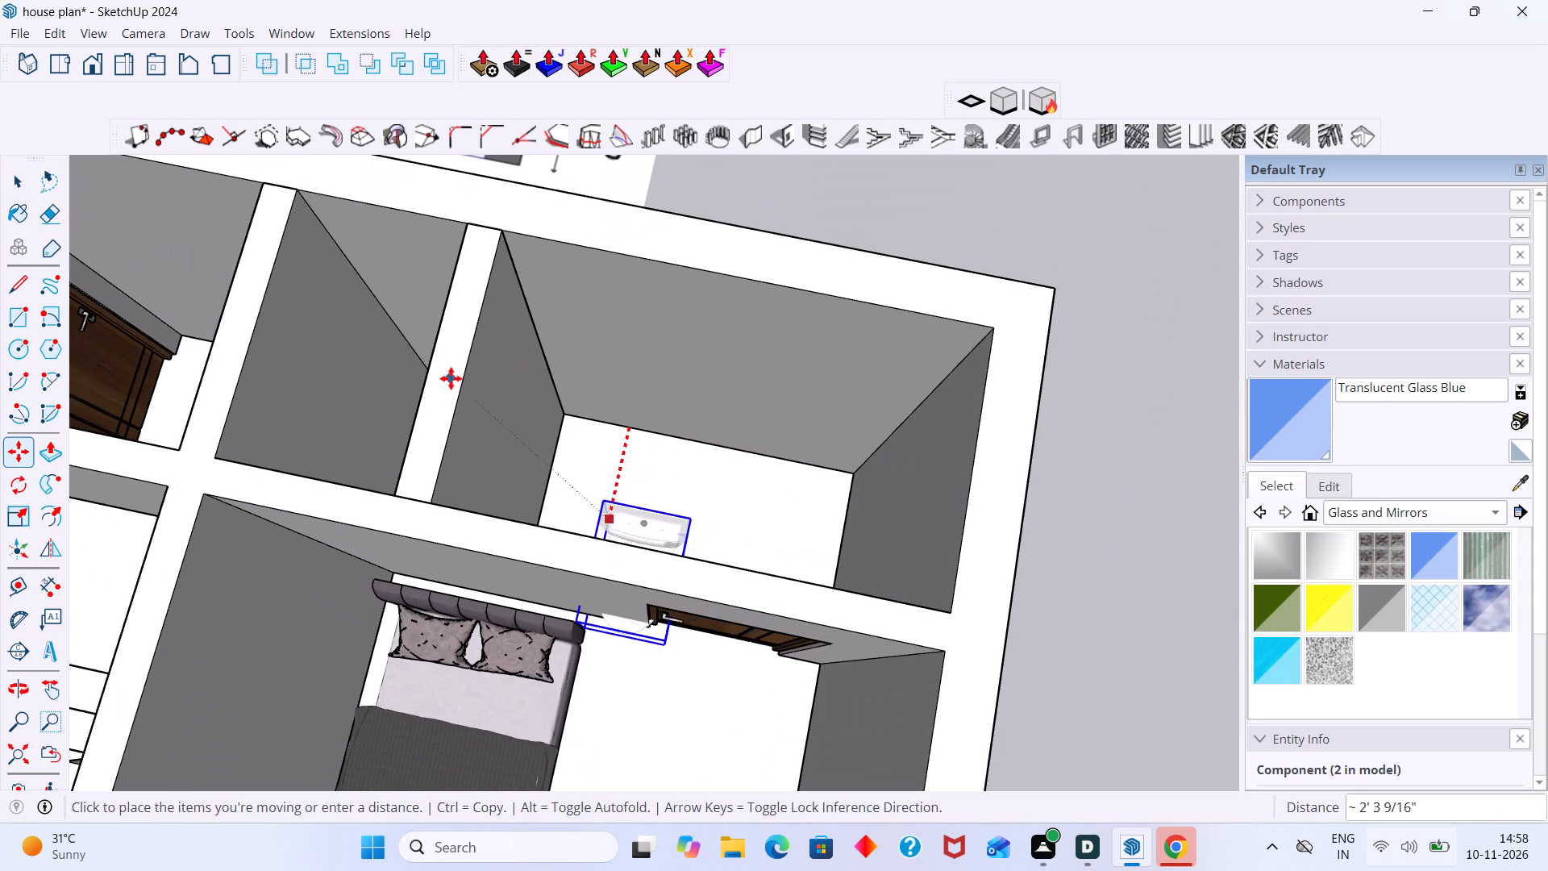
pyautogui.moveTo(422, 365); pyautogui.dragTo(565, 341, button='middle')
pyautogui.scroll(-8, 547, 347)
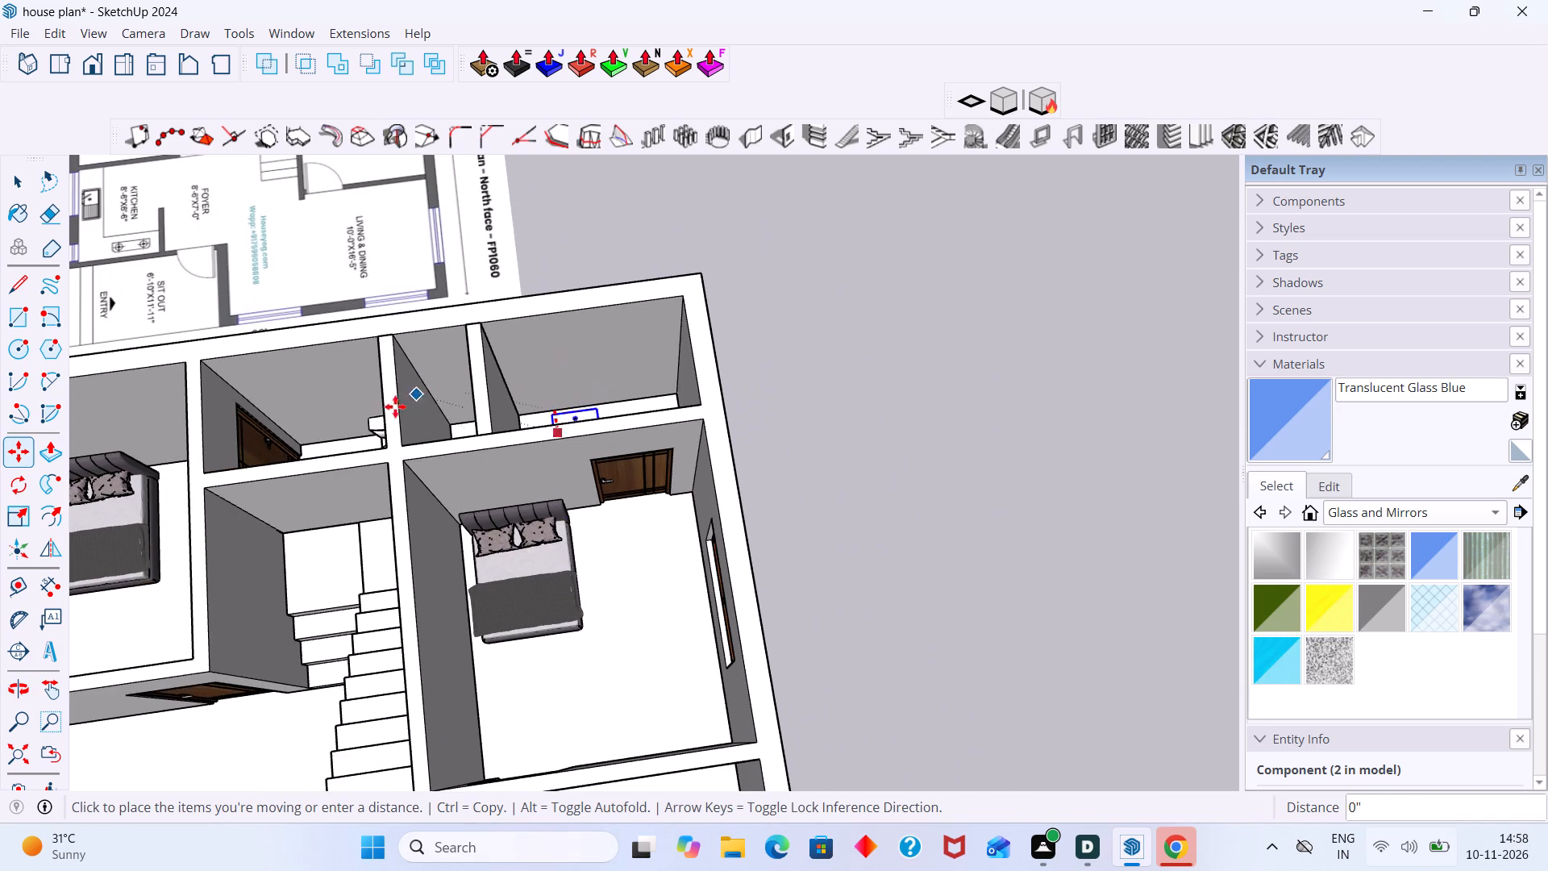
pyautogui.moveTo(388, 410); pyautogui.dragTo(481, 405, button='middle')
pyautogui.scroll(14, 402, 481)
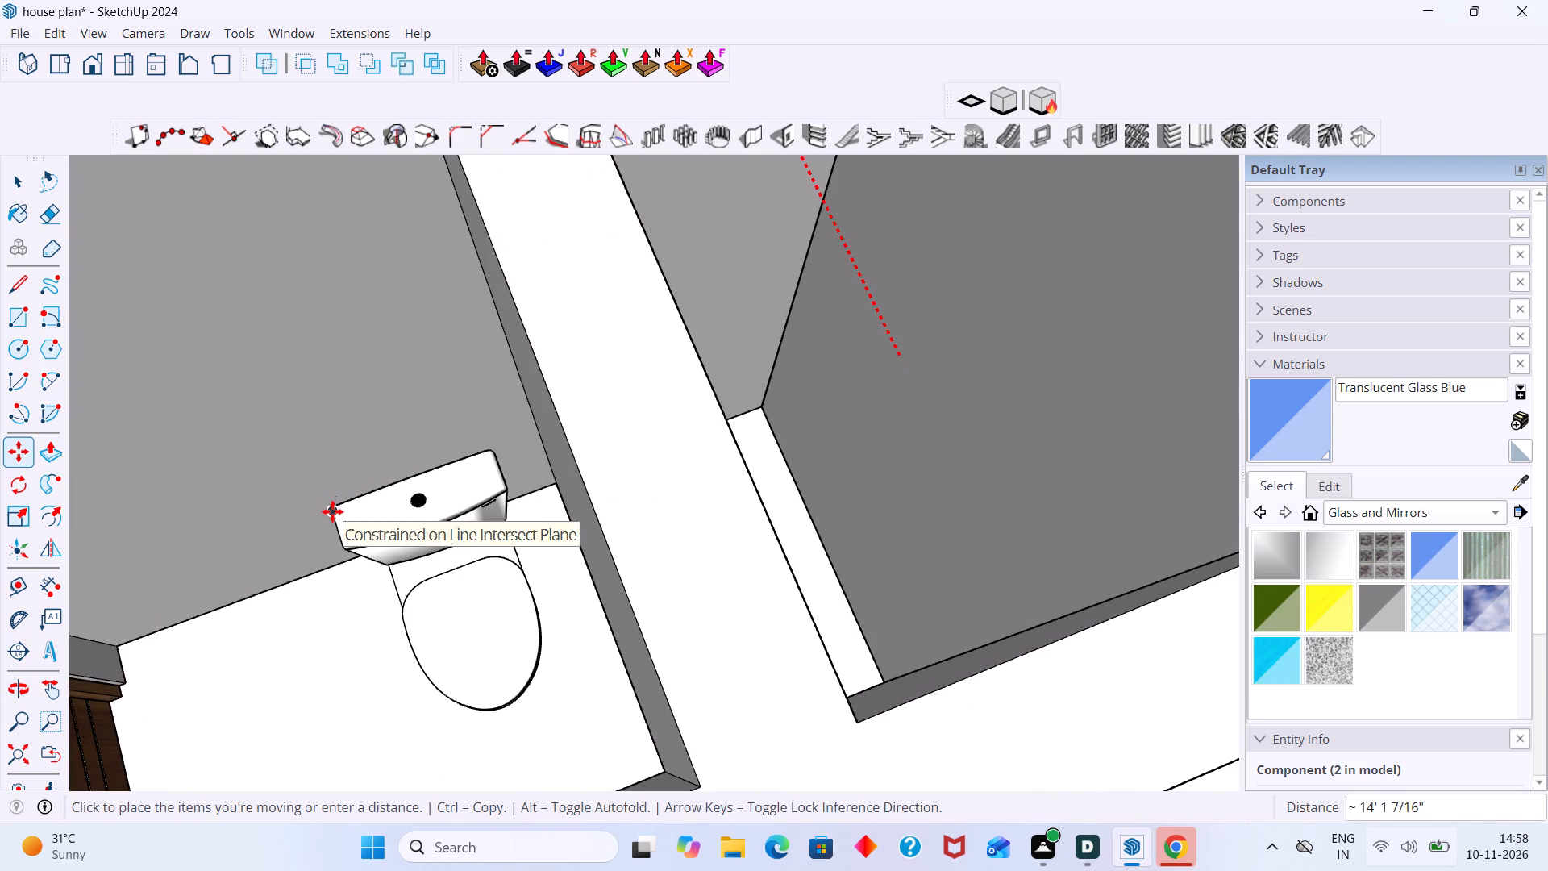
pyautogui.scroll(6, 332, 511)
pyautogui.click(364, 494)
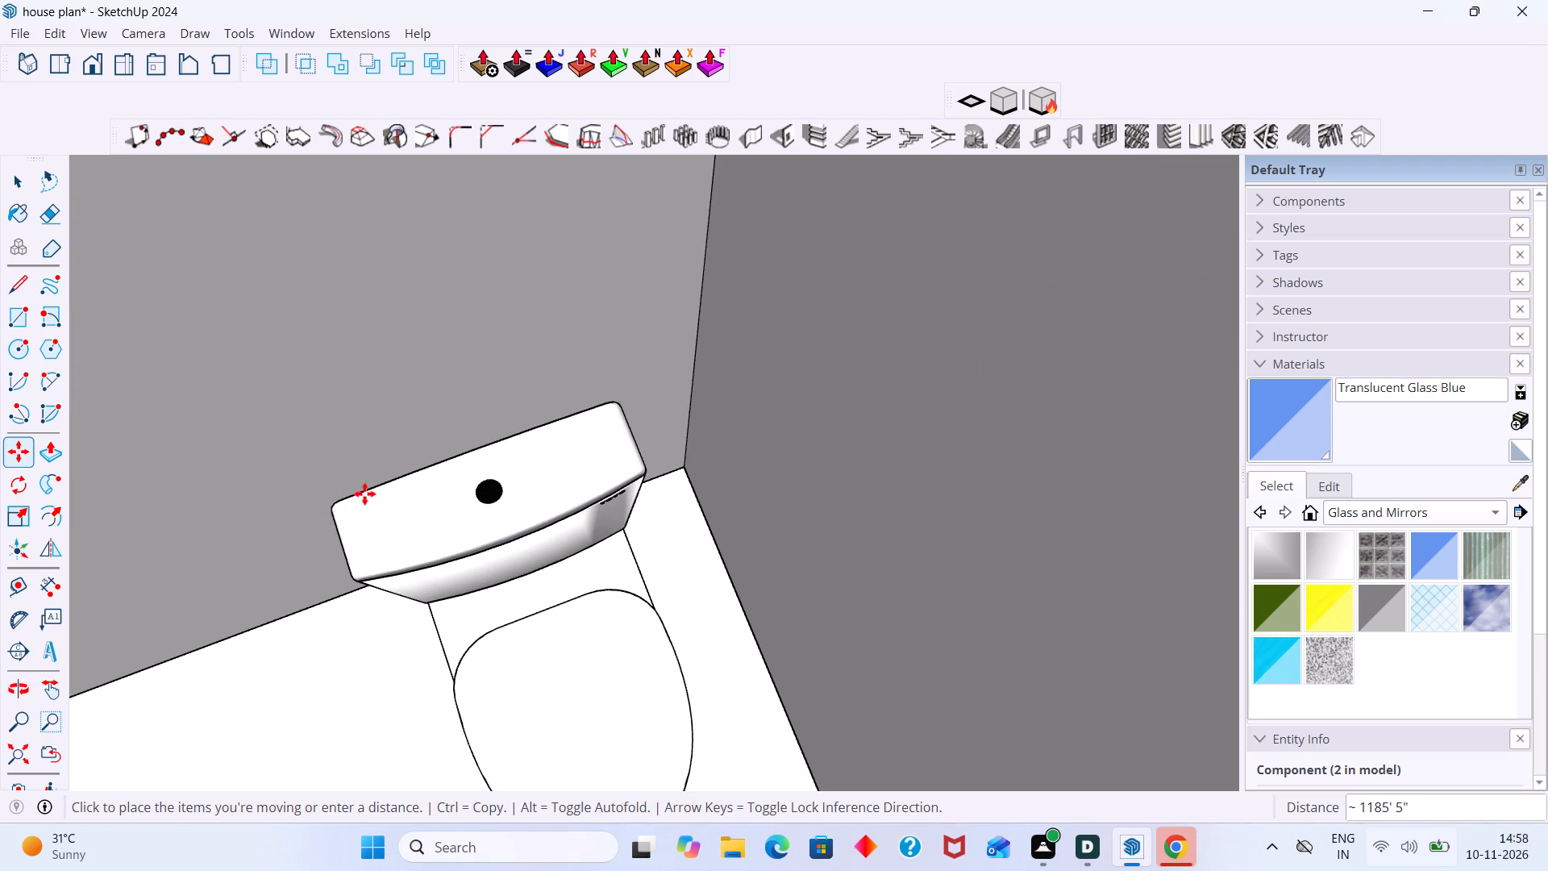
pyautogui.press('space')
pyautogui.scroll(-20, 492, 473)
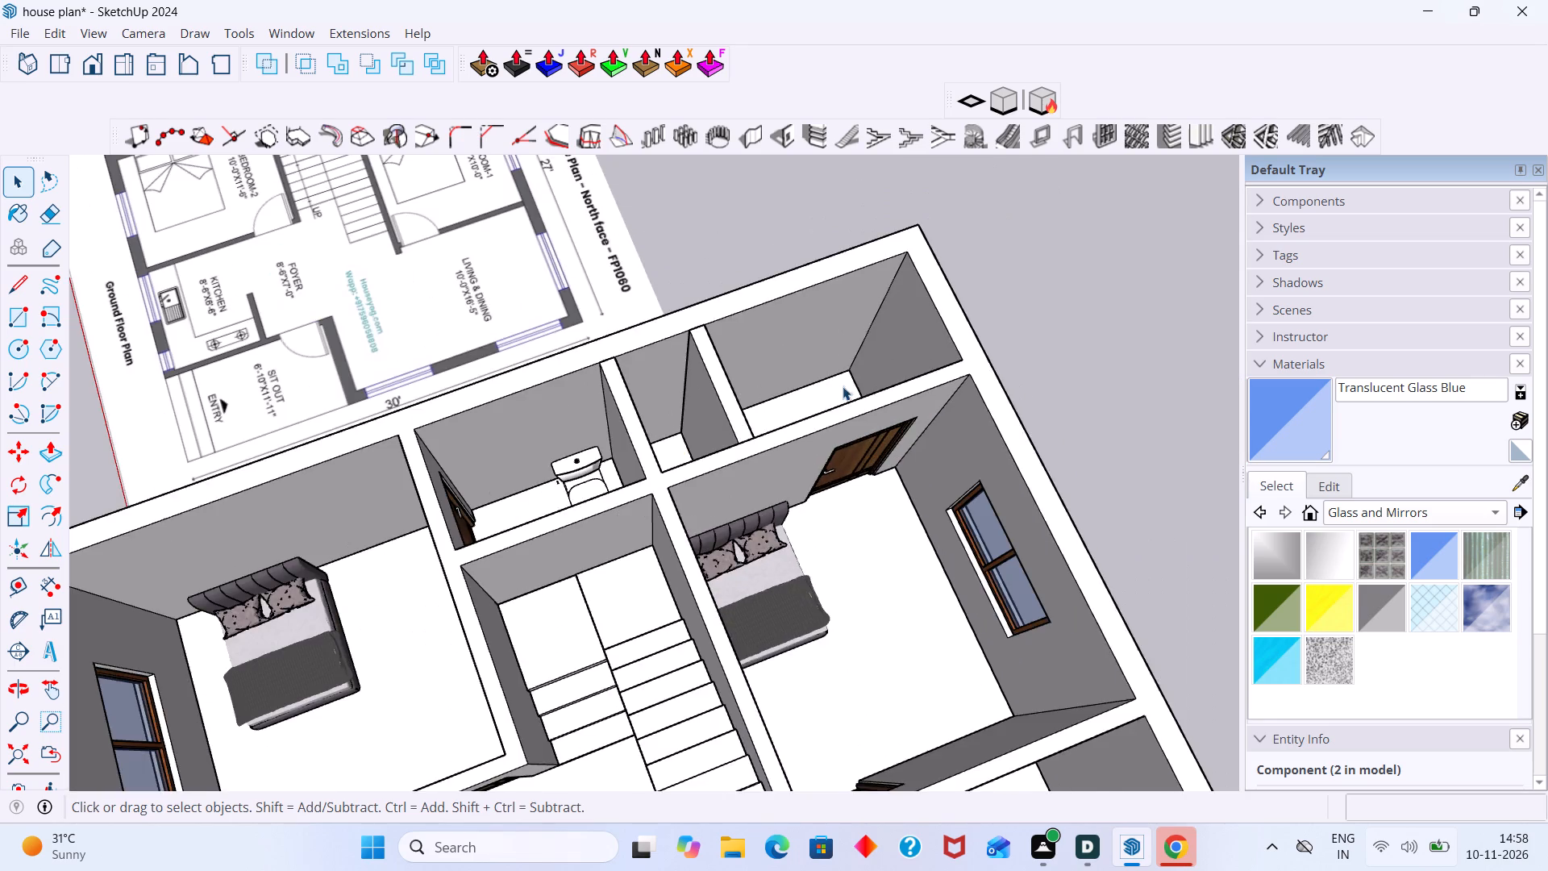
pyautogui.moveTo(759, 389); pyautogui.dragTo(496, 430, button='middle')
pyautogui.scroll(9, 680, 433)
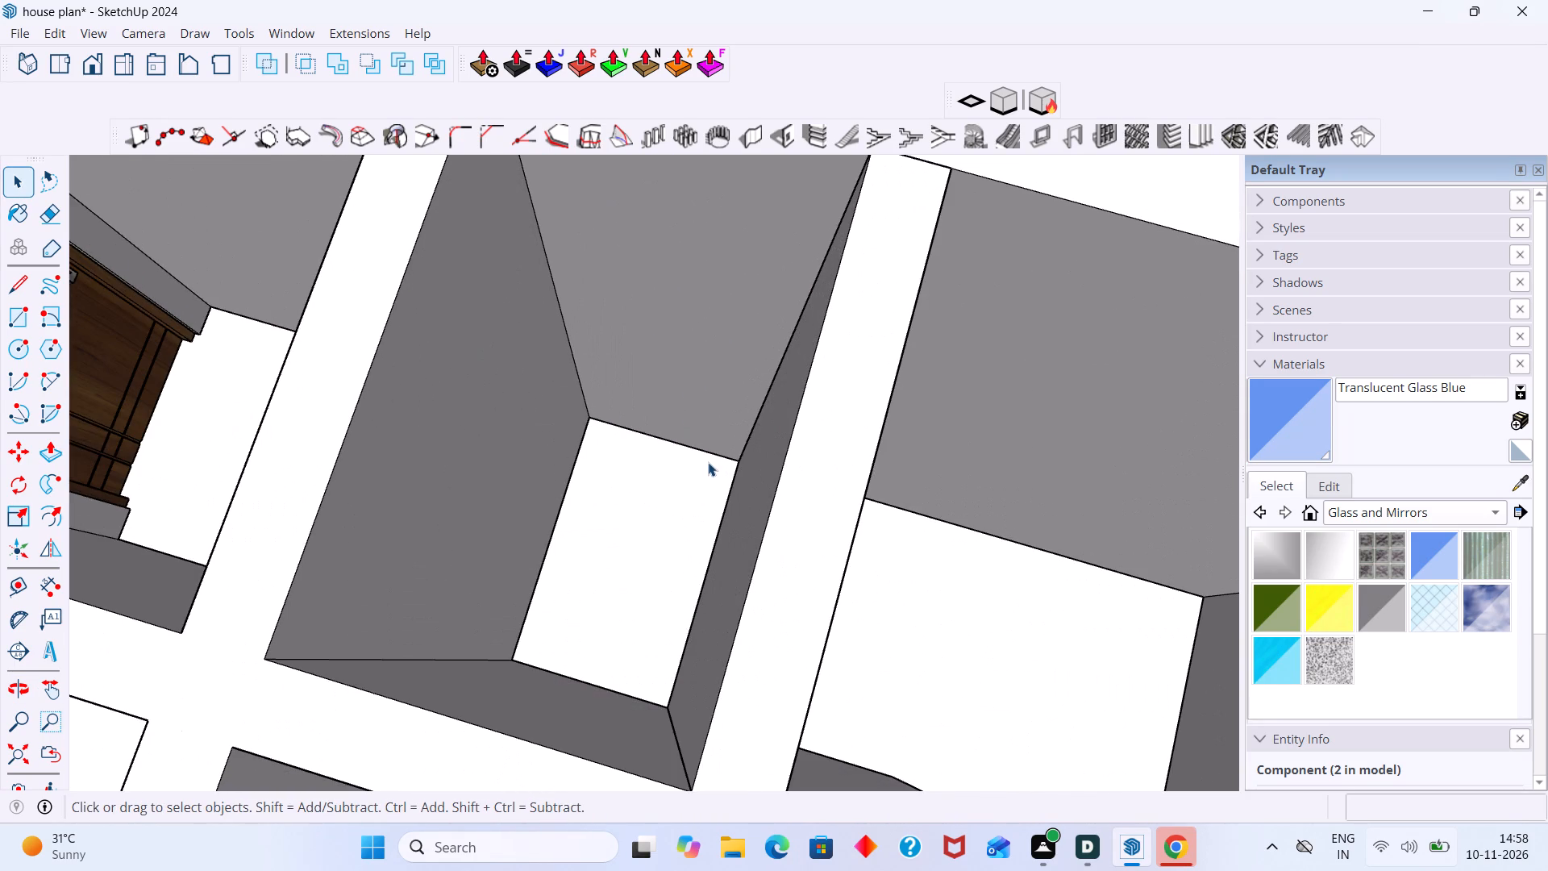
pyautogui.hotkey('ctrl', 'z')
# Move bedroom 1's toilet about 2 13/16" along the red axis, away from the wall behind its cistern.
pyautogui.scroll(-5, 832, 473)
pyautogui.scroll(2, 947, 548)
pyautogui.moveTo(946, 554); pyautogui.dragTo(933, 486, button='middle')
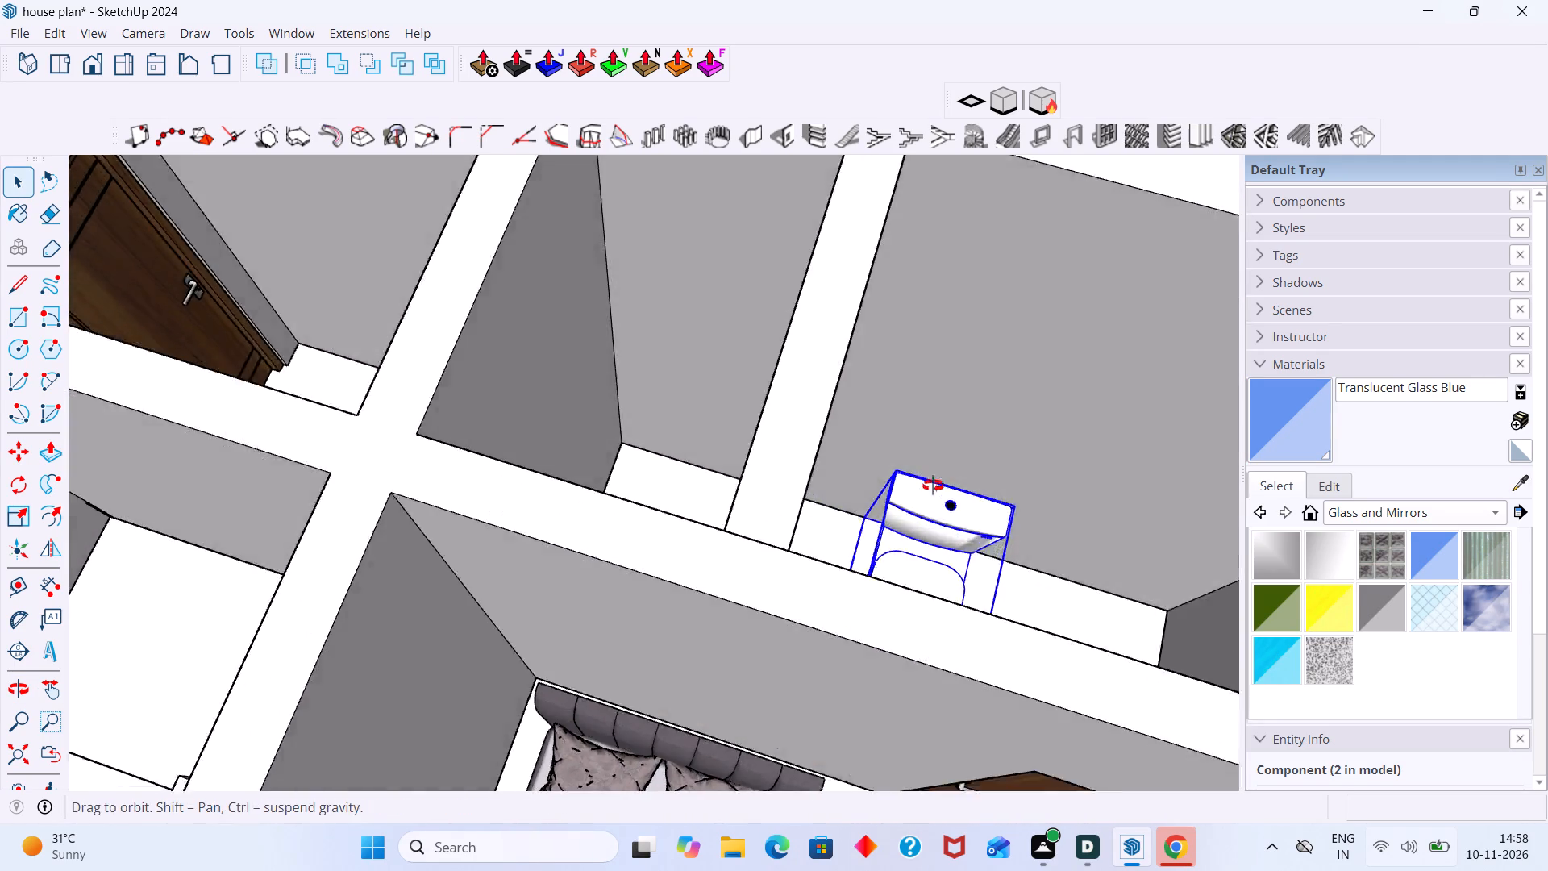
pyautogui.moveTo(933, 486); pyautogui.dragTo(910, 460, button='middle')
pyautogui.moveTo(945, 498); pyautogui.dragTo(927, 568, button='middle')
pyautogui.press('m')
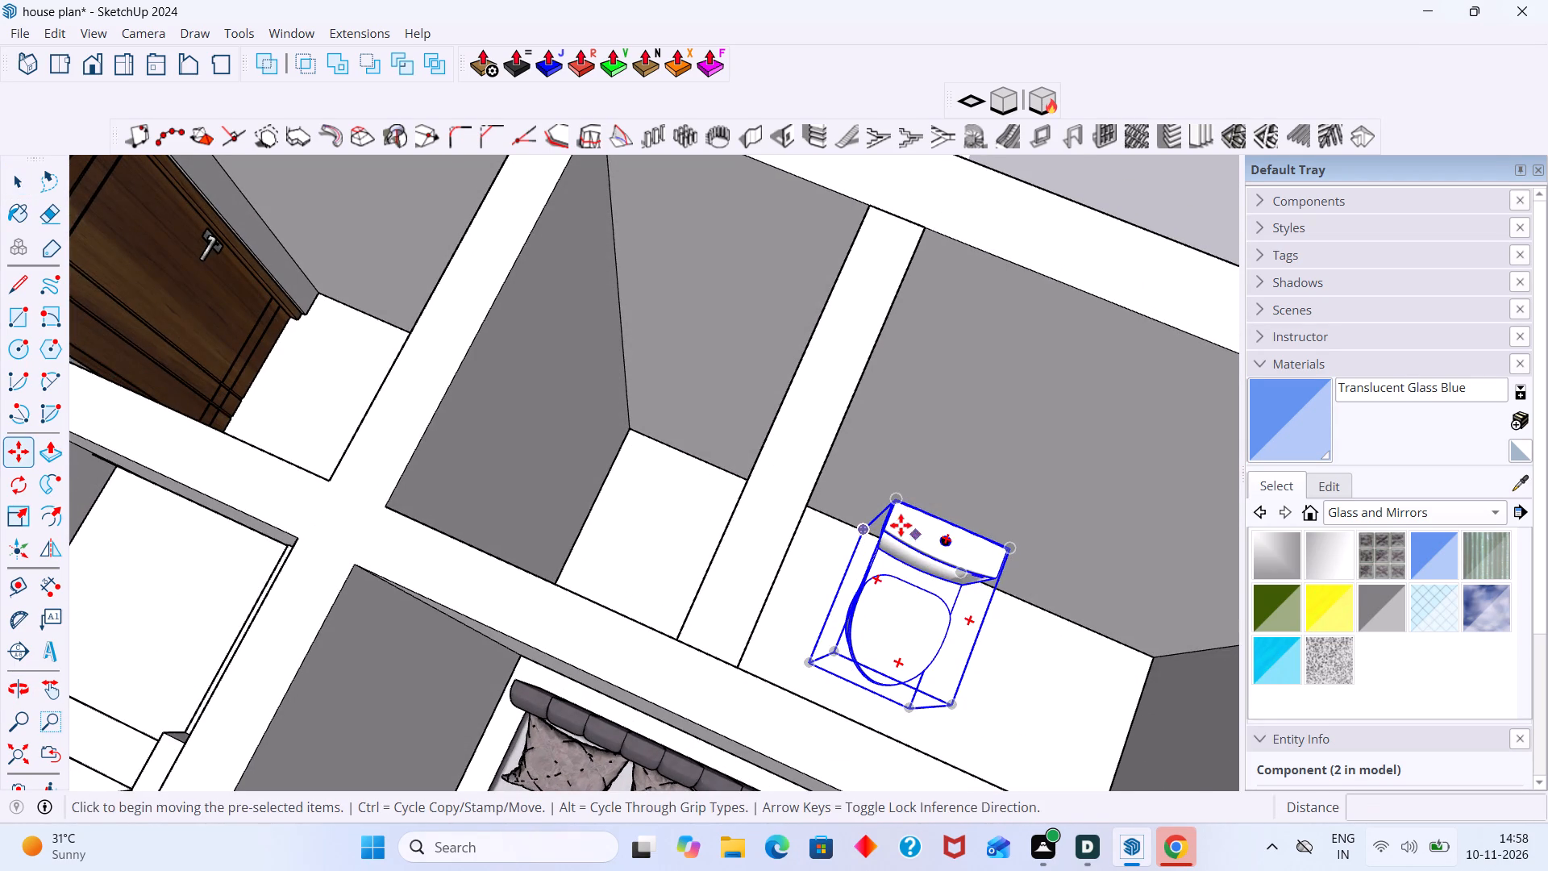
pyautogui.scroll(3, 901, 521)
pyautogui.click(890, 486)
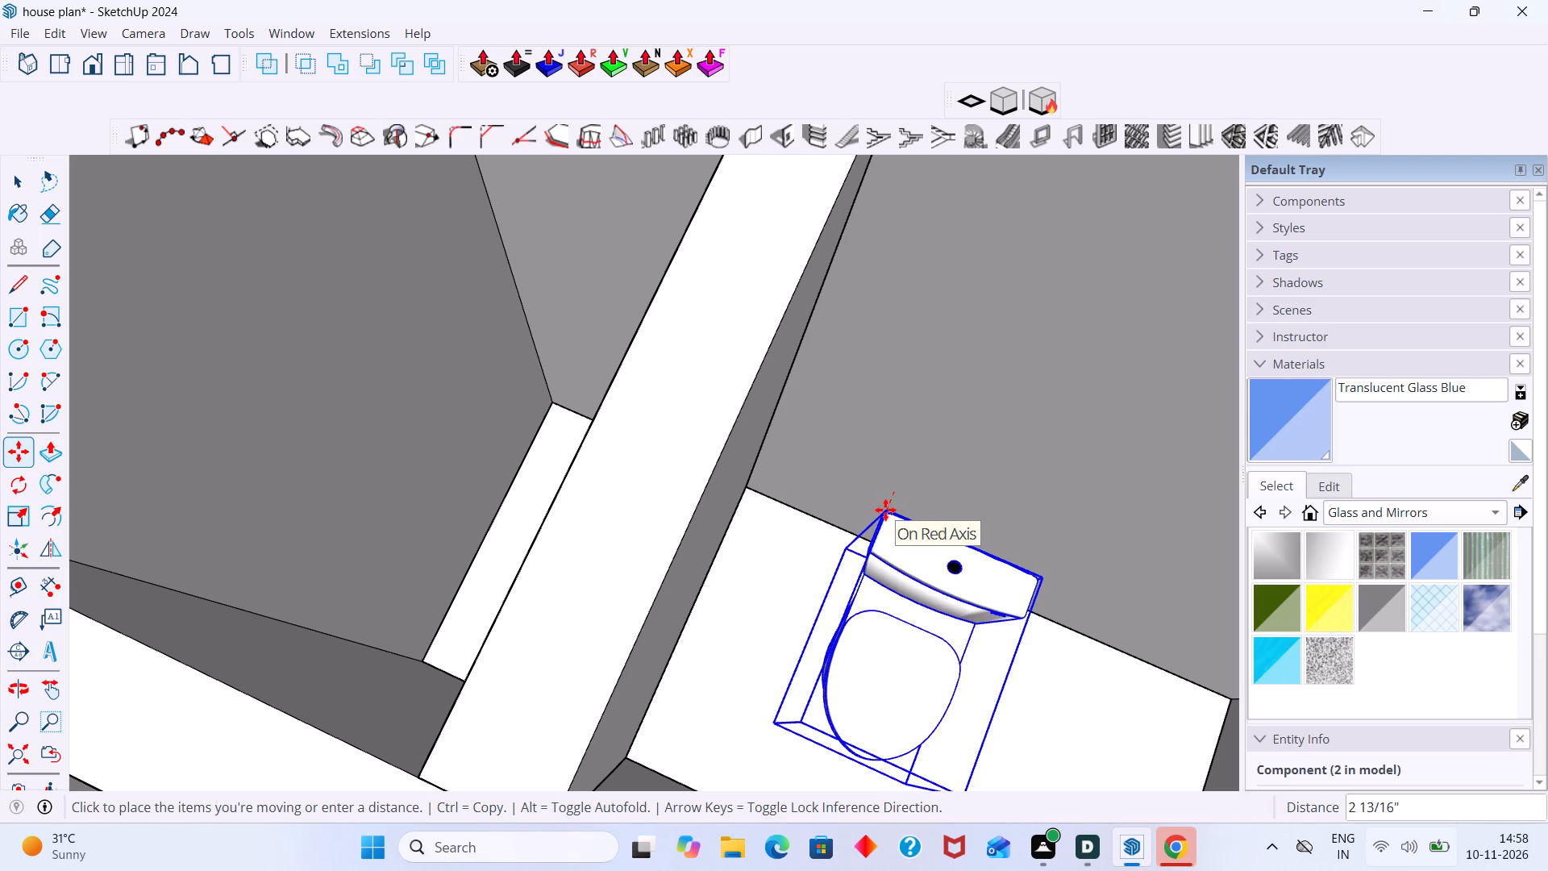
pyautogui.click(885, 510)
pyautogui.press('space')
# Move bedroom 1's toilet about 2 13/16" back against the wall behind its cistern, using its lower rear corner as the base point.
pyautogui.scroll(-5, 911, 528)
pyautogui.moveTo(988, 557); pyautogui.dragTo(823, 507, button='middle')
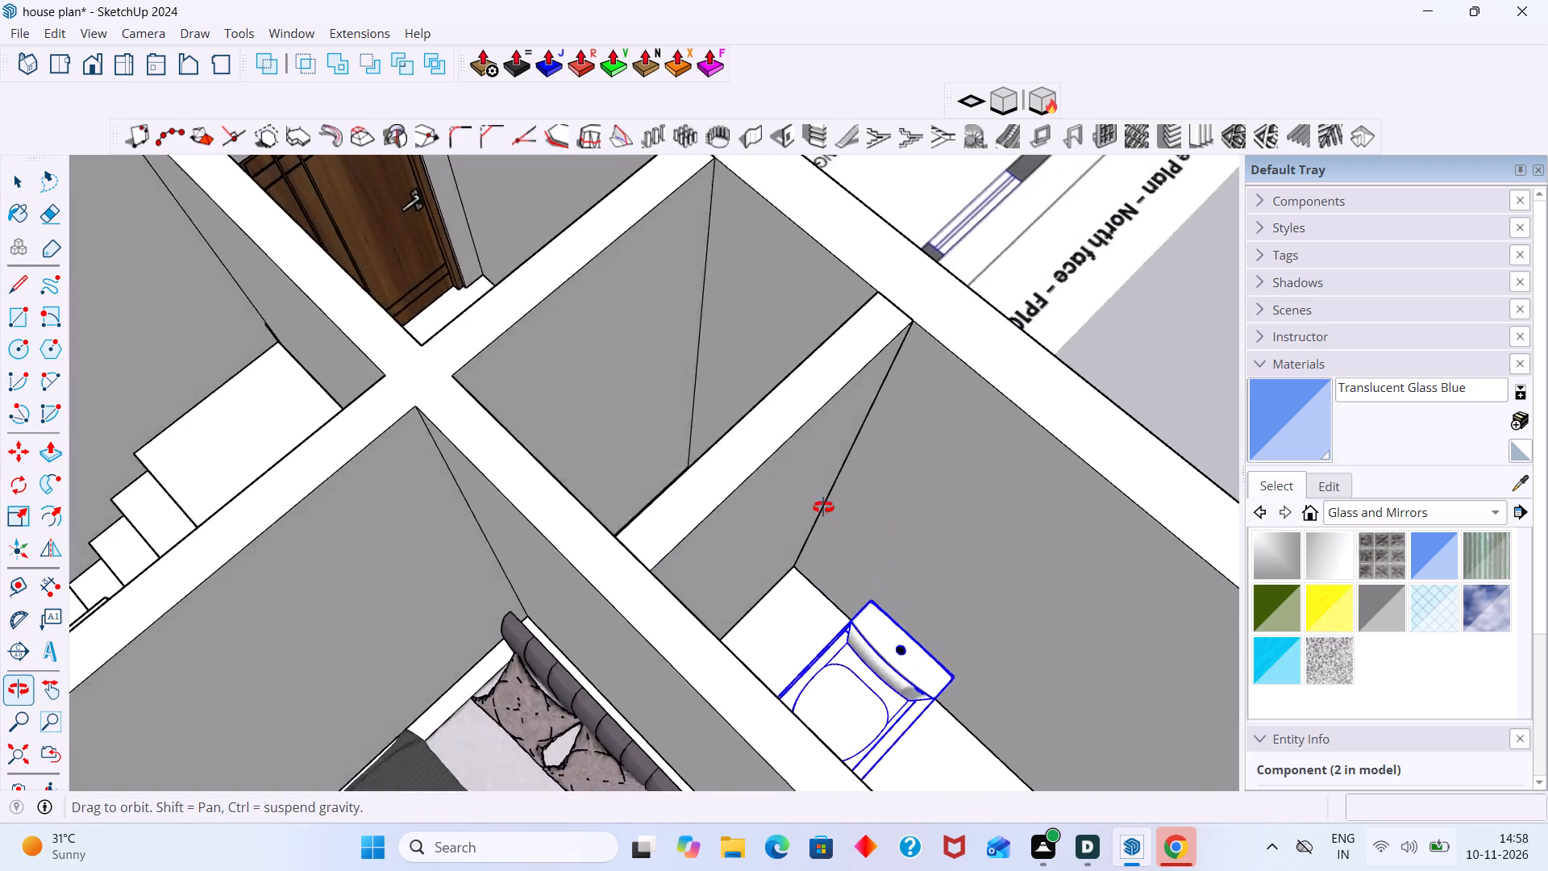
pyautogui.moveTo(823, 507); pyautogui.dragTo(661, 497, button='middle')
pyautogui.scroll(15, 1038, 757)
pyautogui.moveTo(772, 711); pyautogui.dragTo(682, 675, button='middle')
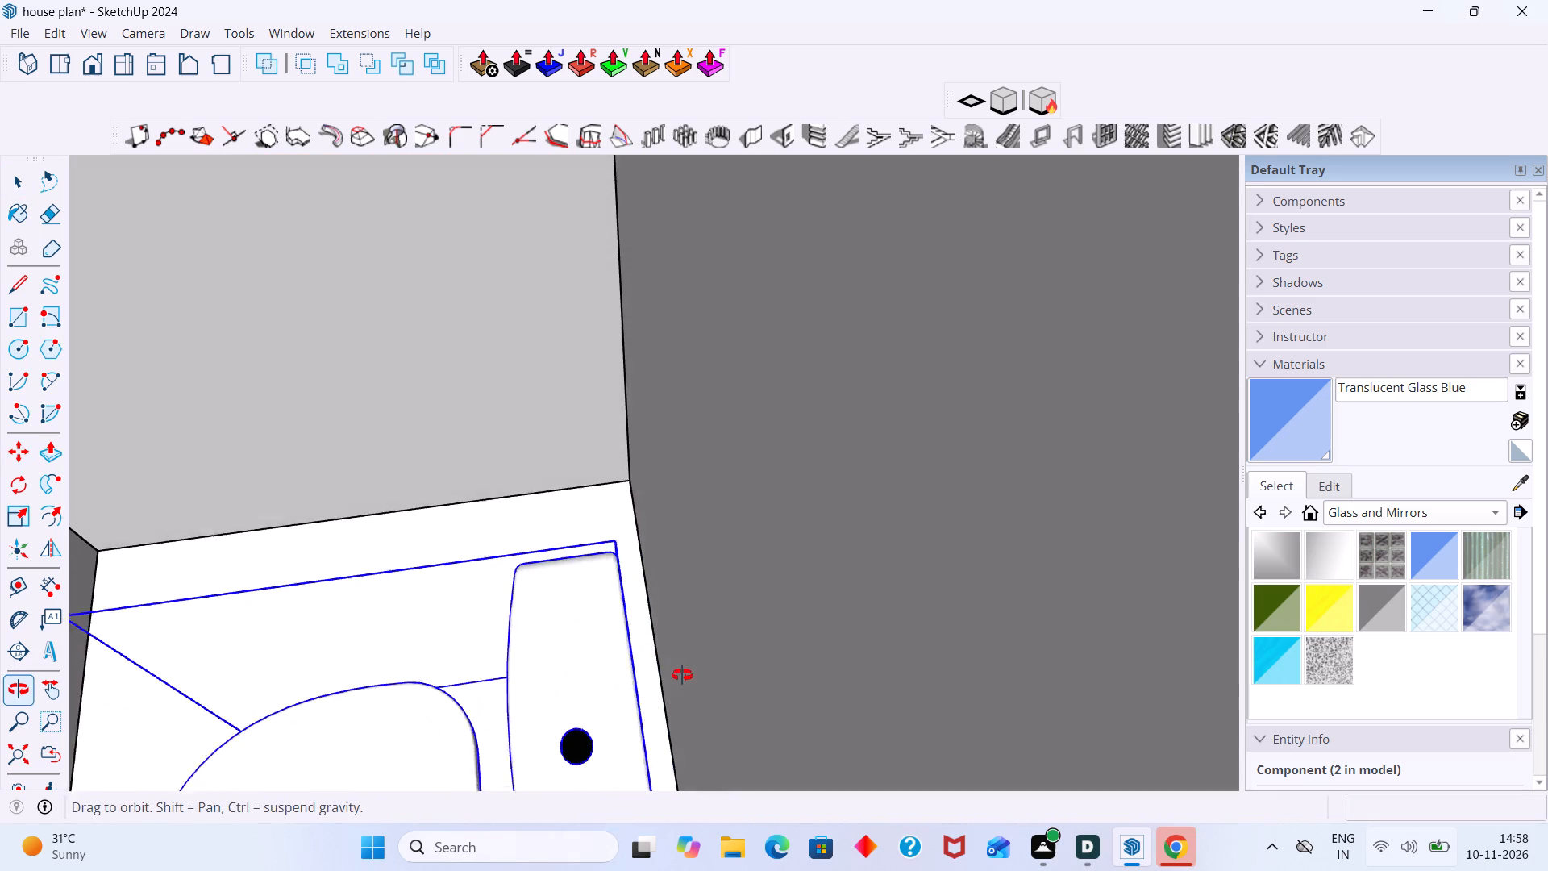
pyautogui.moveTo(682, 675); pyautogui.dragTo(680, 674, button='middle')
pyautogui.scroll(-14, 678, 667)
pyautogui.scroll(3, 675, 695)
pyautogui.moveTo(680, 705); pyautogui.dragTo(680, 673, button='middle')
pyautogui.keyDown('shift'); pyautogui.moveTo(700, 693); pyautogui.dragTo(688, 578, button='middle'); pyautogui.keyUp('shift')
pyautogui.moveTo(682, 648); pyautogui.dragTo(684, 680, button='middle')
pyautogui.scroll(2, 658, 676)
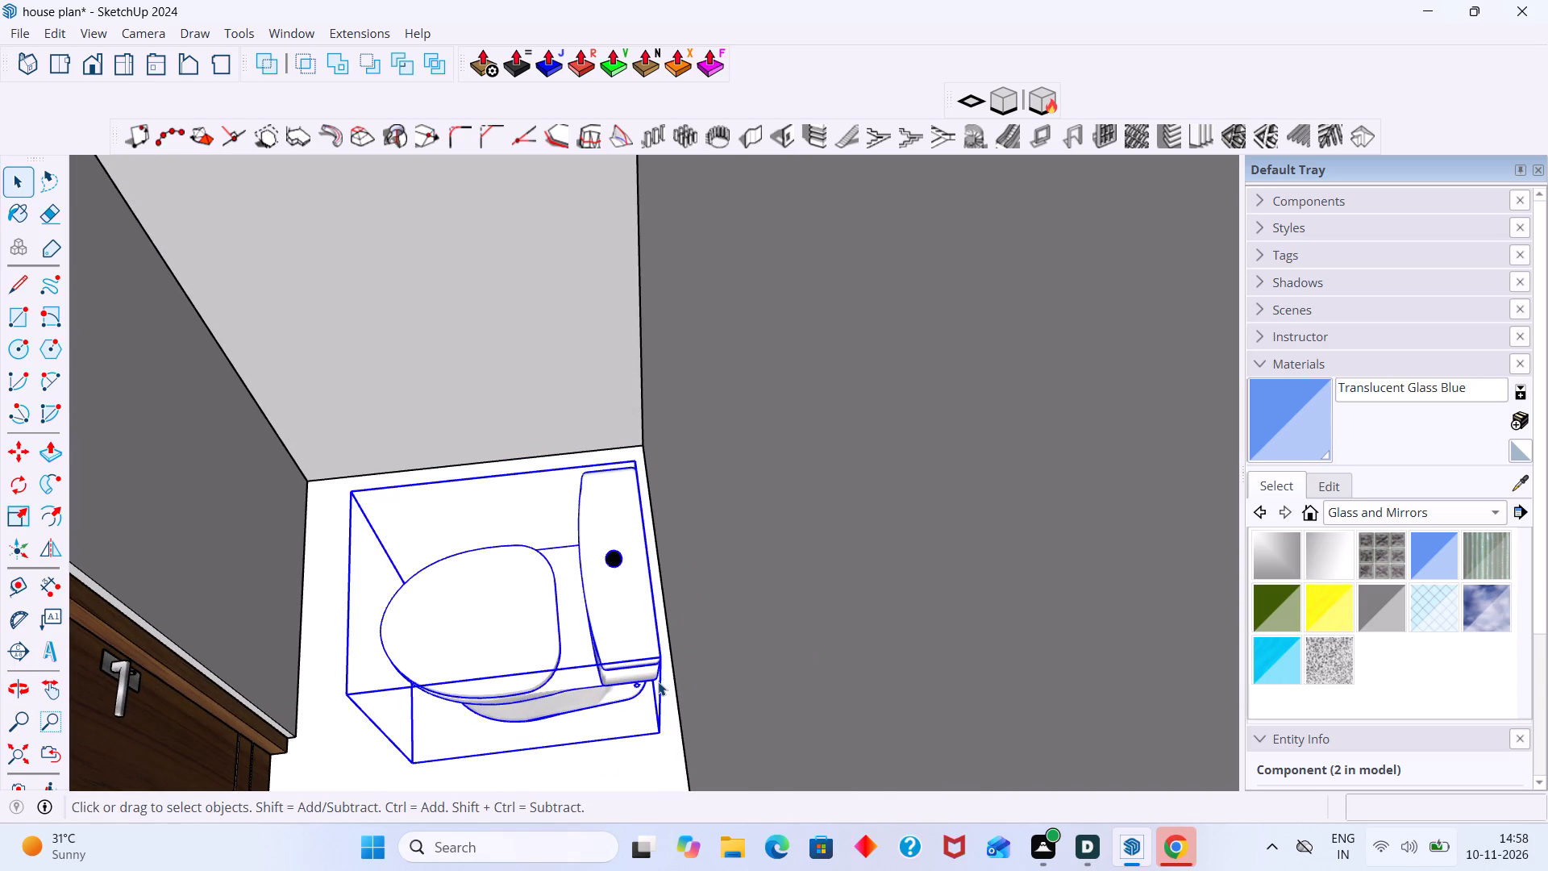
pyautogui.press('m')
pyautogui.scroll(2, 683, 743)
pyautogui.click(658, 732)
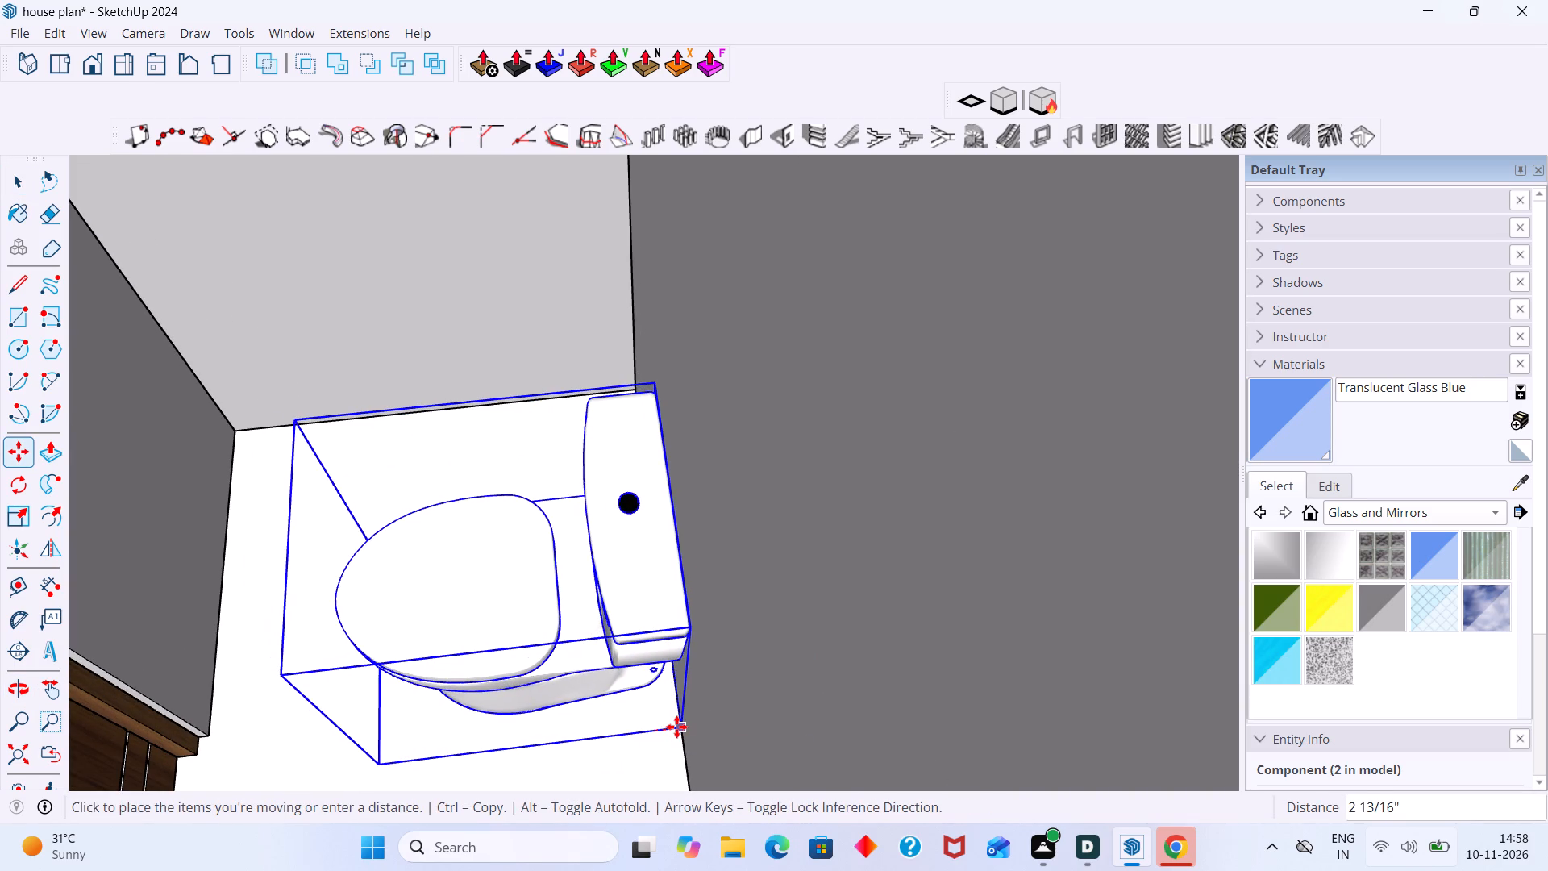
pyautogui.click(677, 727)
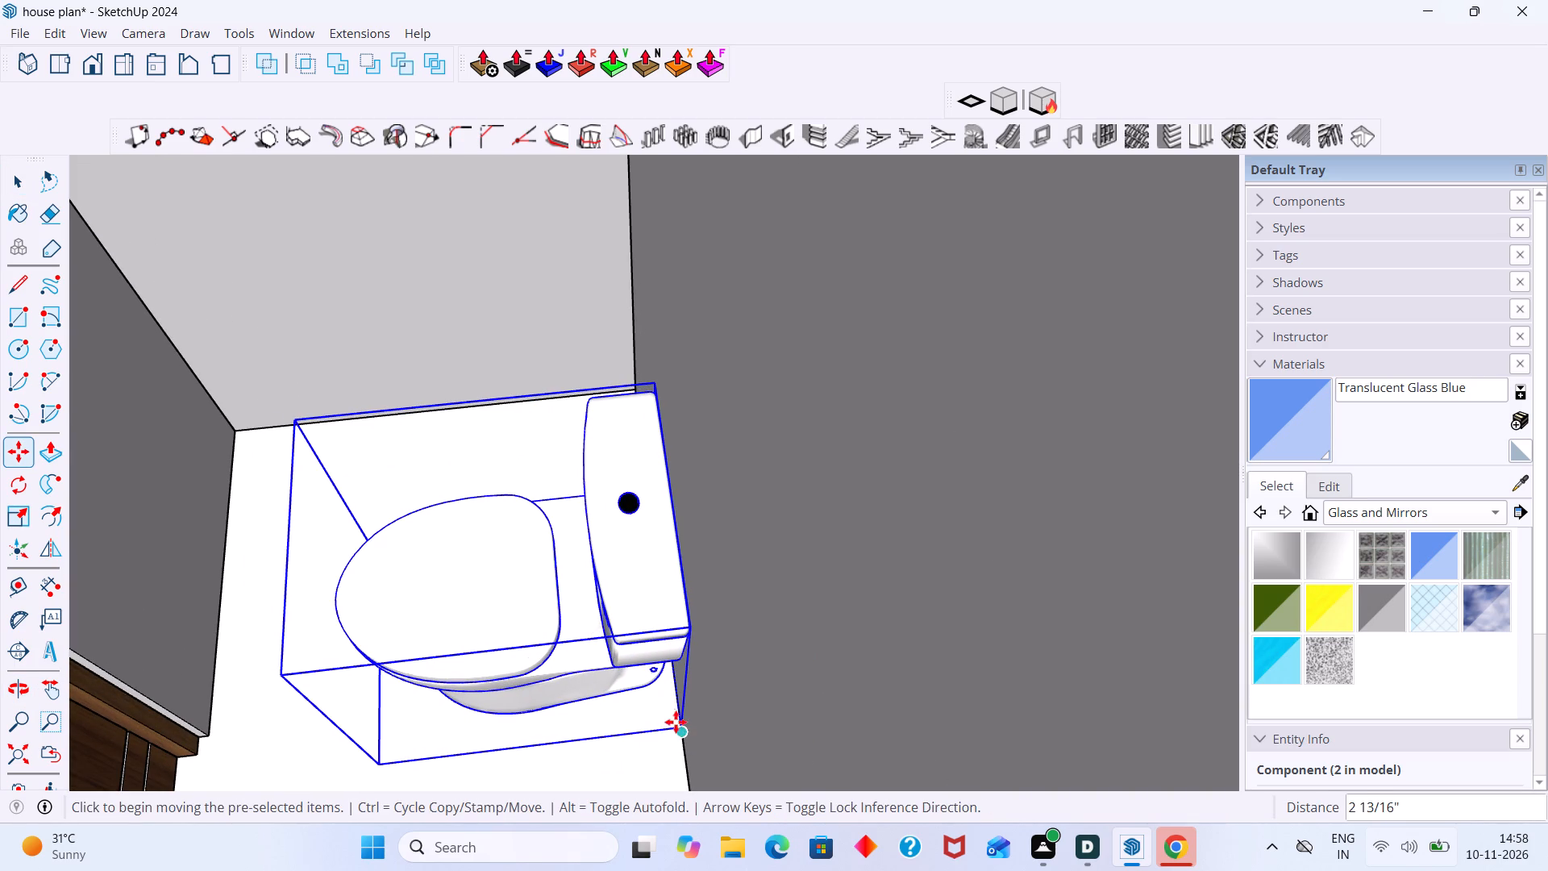
# Move bedroom 1's toilet about 1 1/2" away from the wall behind its cistern and clear the selection.
pyautogui.moveTo(653, 698); pyautogui.dragTo(676, 685, button='middle')
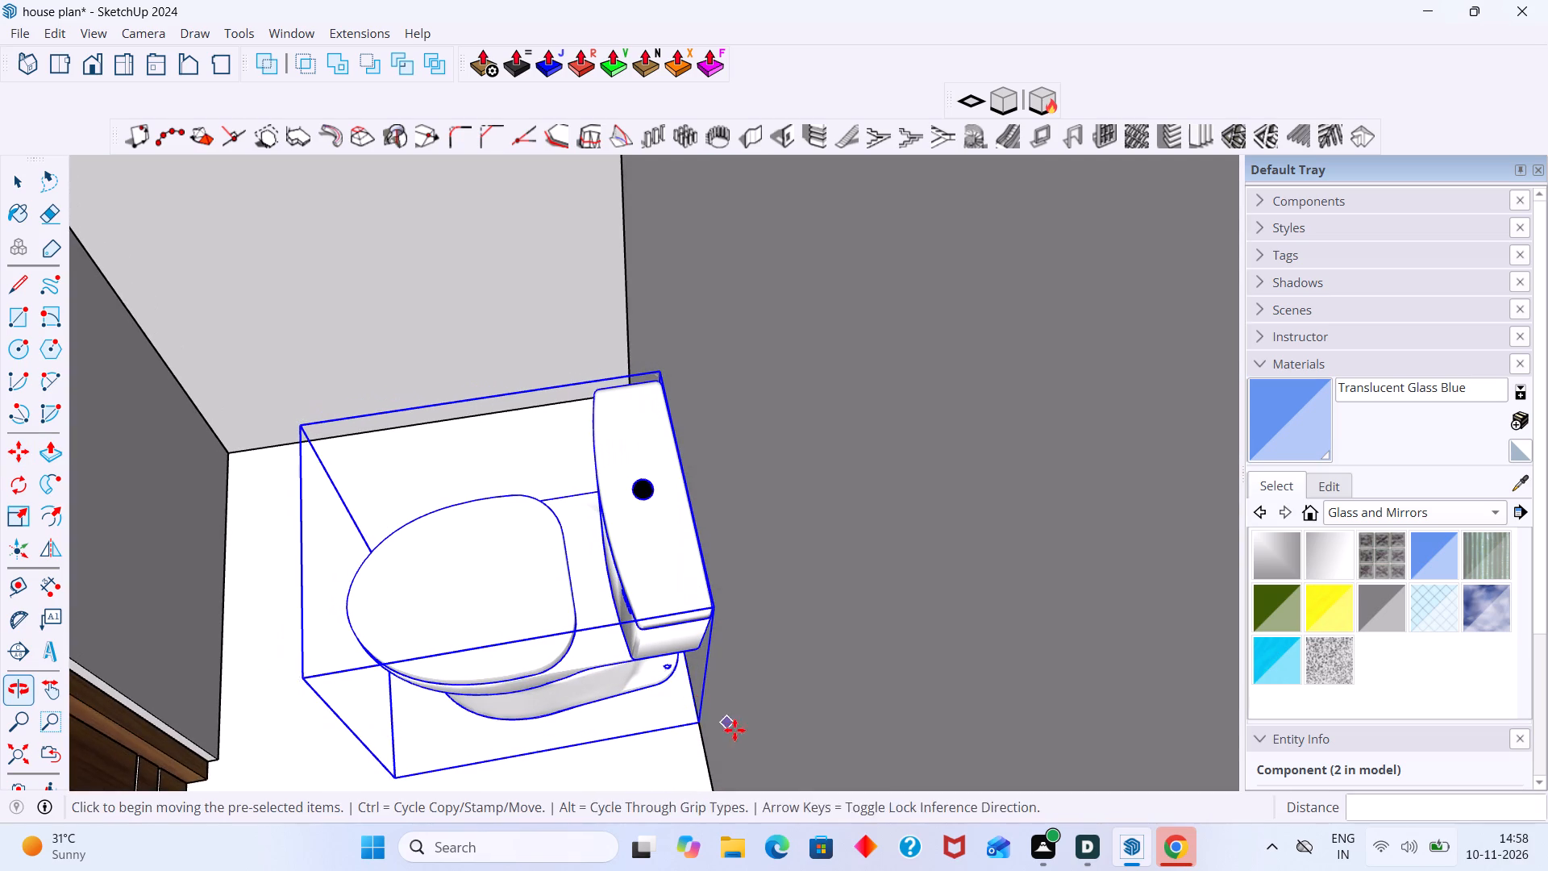
pyautogui.click(699, 725)
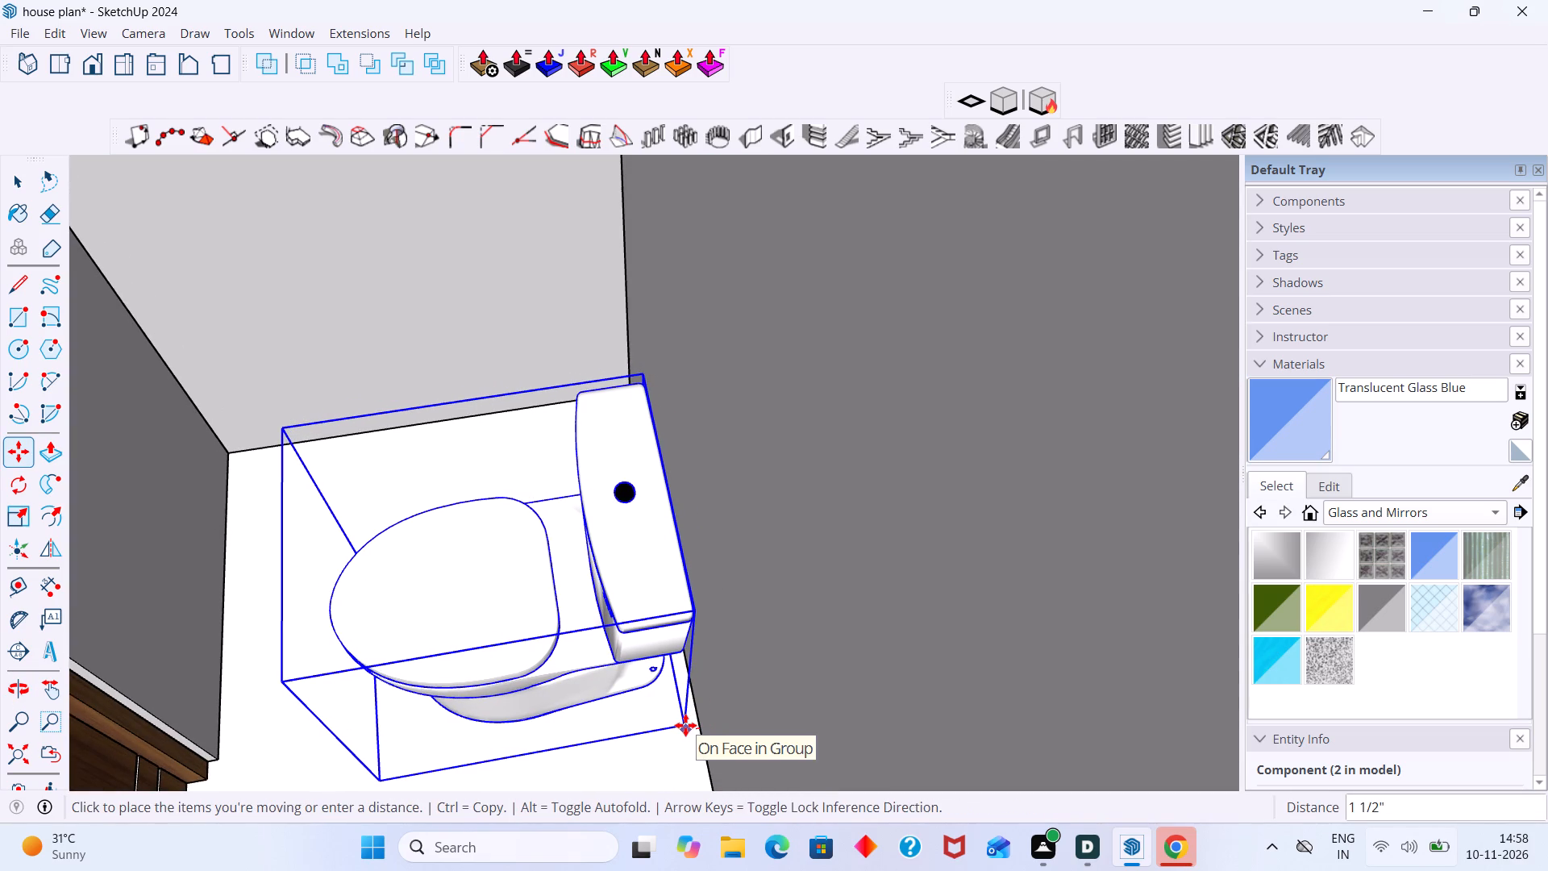
pyautogui.click(685, 725)
pyautogui.press('space')
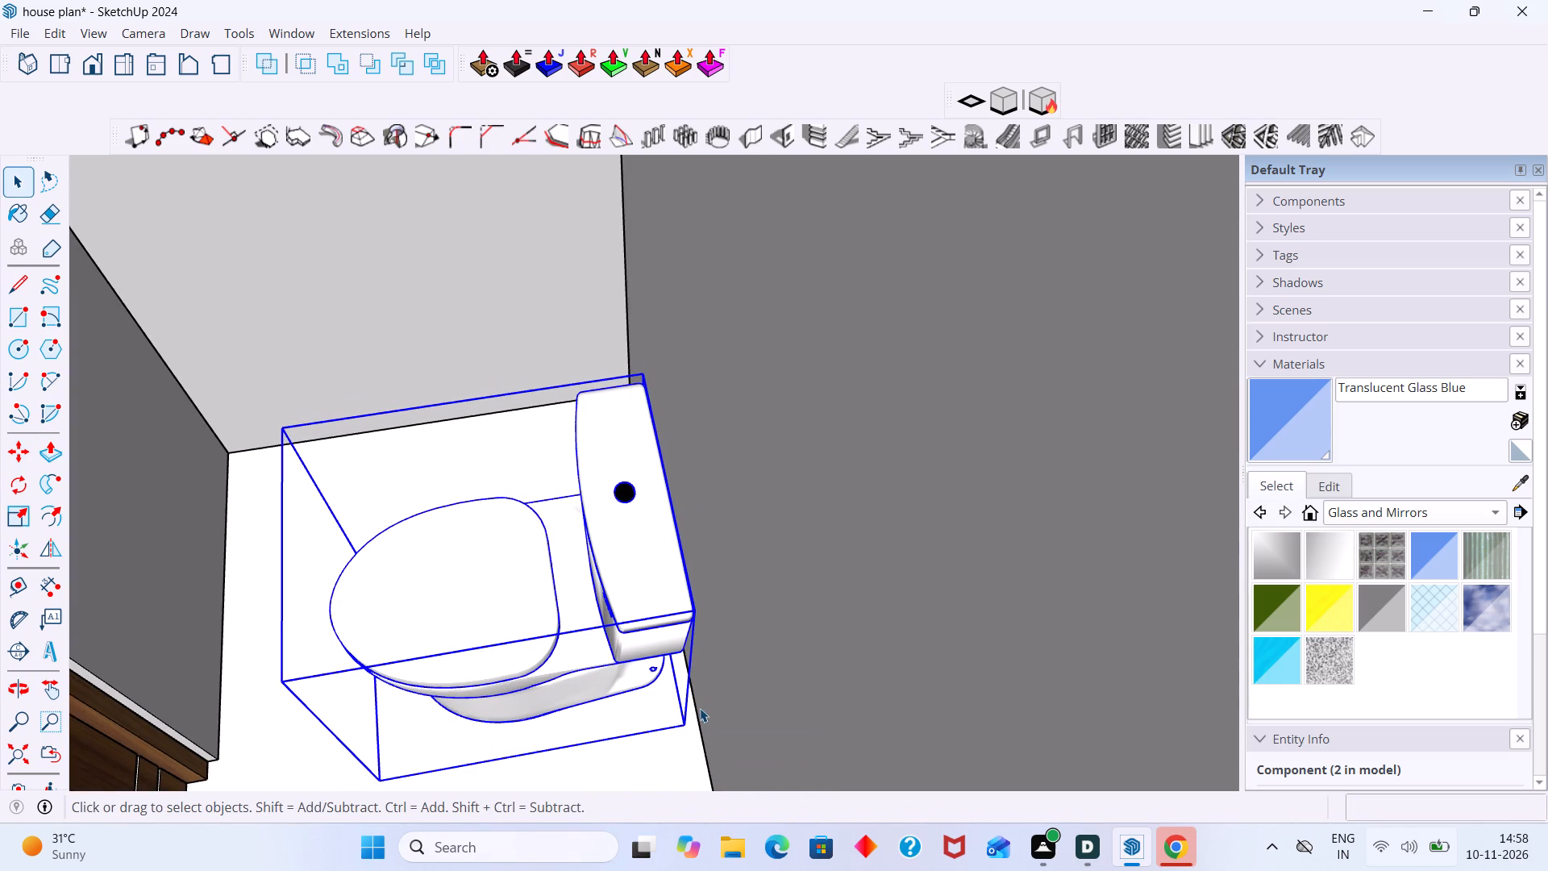
pyautogui.scroll(1, 689, 690)
pyautogui.scroll(-18, 685, 686)
pyautogui.click(857, 652)
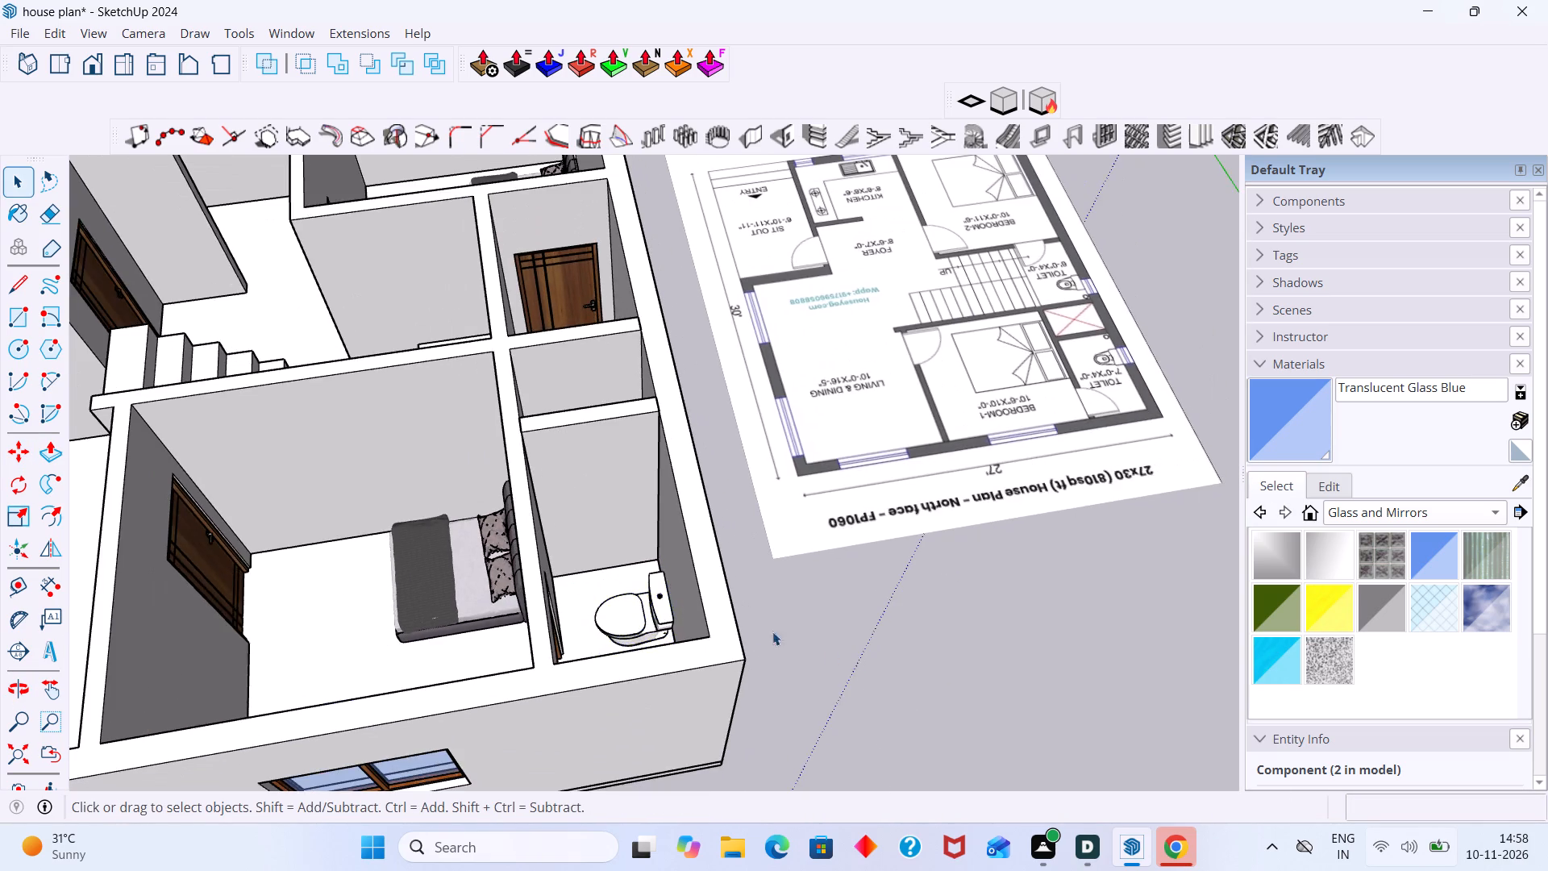
# Examine the placement of both toilets in the house layout against the floor plan image.
pyautogui.scroll(-3, 751, 622)
pyautogui.moveTo(738, 644); pyautogui.dragTo(1261, 608, button='middle')
pyautogui.moveTo(818, 501); pyautogui.dragTo(850, 698, button='middle')
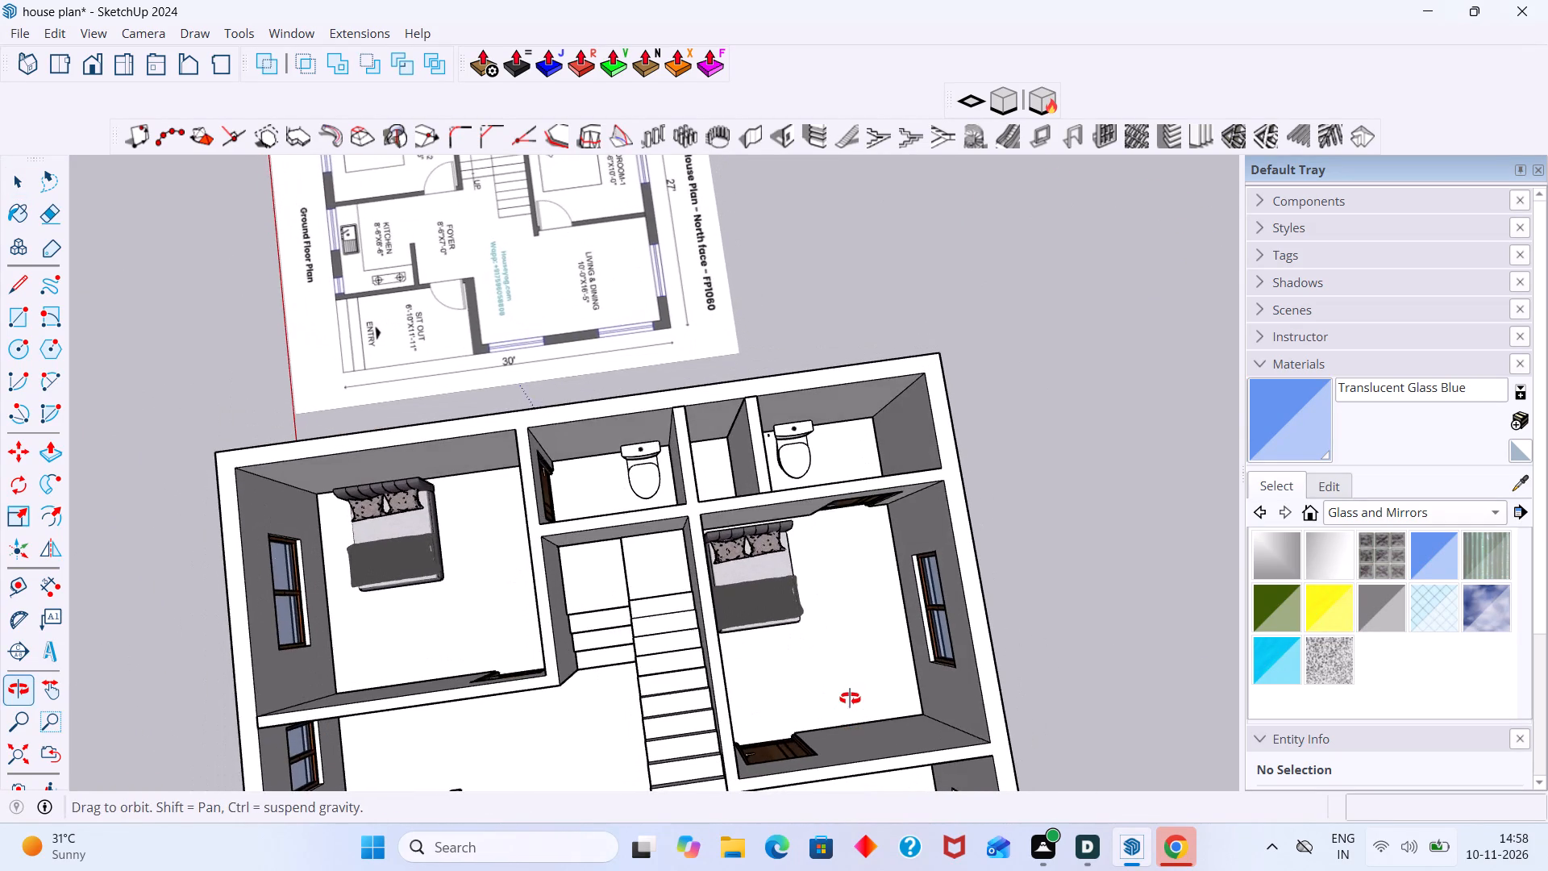
pyautogui.moveTo(850, 698); pyautogui.dragTo(848, 678, button='middle')
pyautogui.scroll(-2, 713, 484)
pyautogui.moveTo(685, 470); pyautogui.dragTo(639, 610, button='middle')
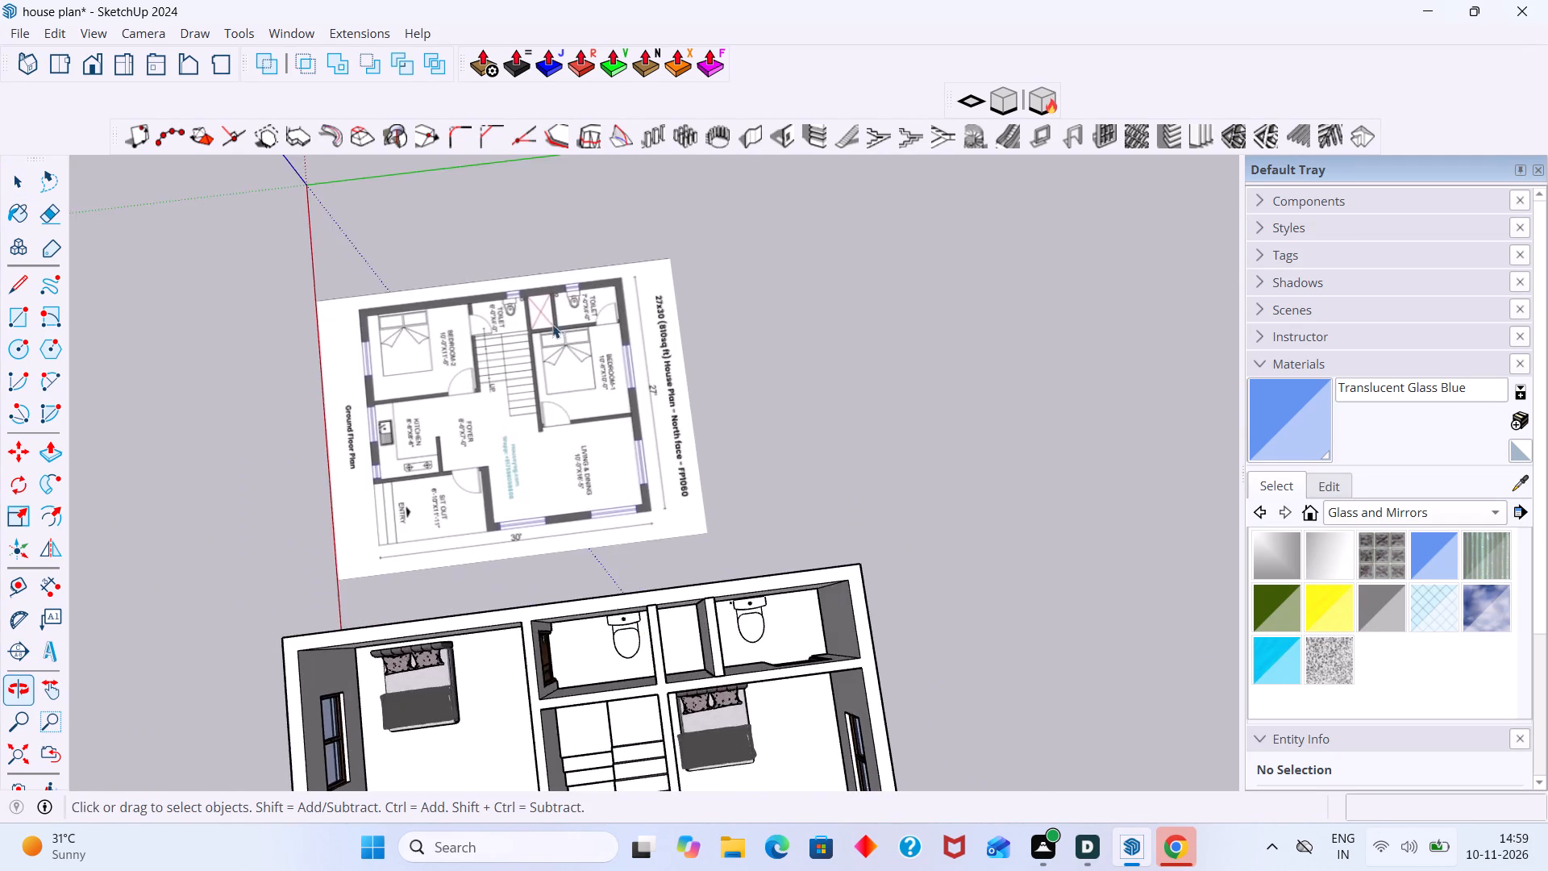
pyautogui.scroll(6, 550, 315)
pyautogui.scroll(5, 638, 295)
pyautogui.scroll(-15, 558, 314)
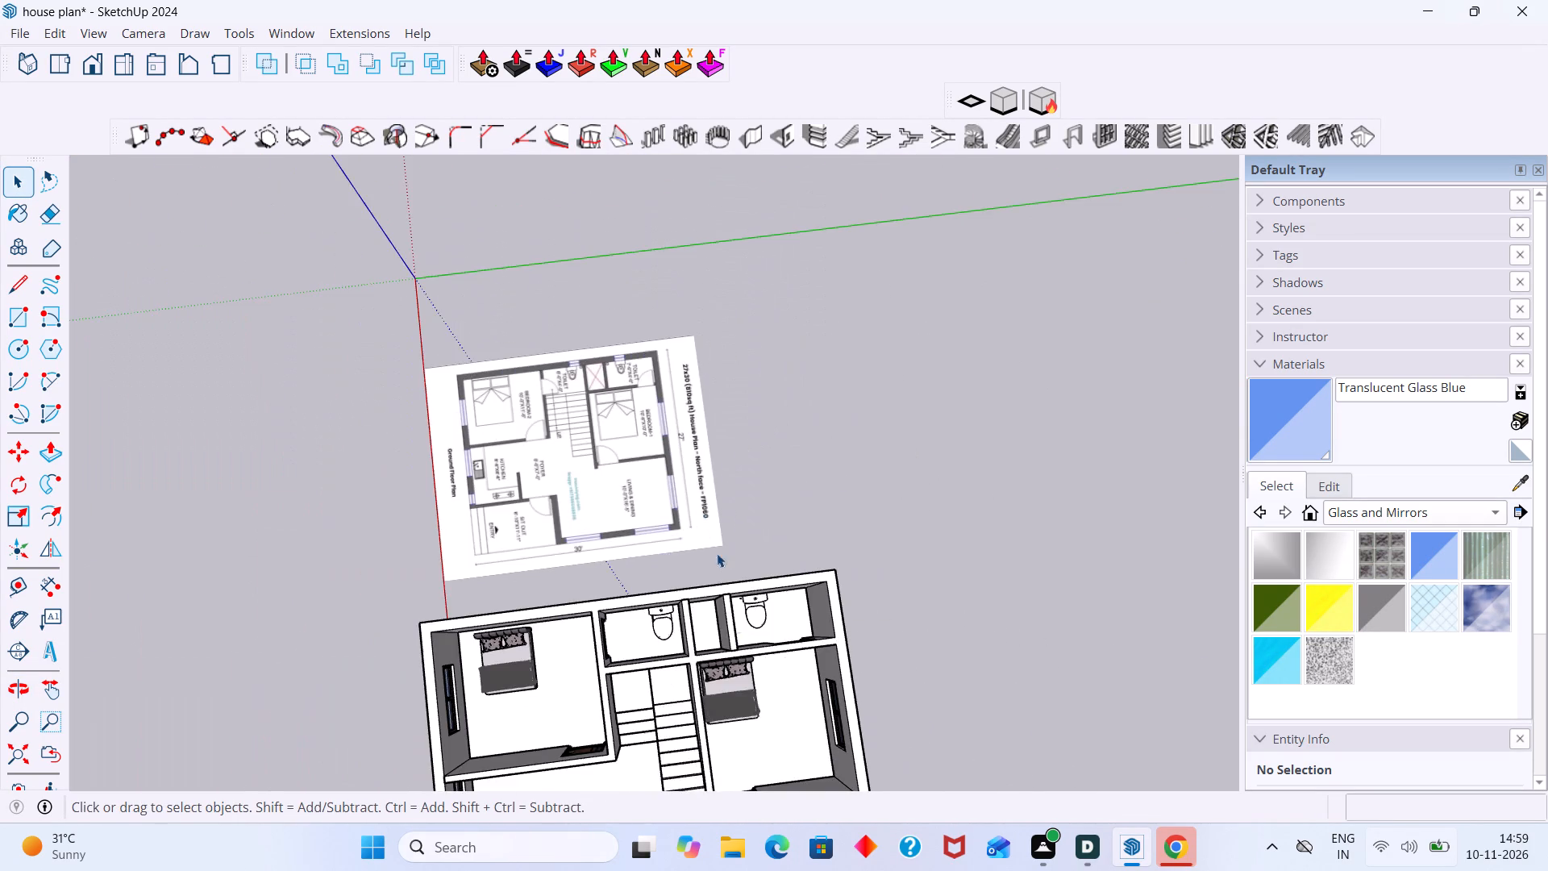
# Draw a circle of about 3 15/16" radius on the bathroom floor, in the corner beside the toilet.
pyautogui.keyDown('shift'); pyautogui.moveTo(747, 665); pyautogui.dragTo(744, 476, button='middle'); pyautogui.keyUp('shift')
pyautogui.scroll(13, 738, 407)
pyautogui.moveTo(785, 487); pyautogui.dragTo(674, 467, button='middle')
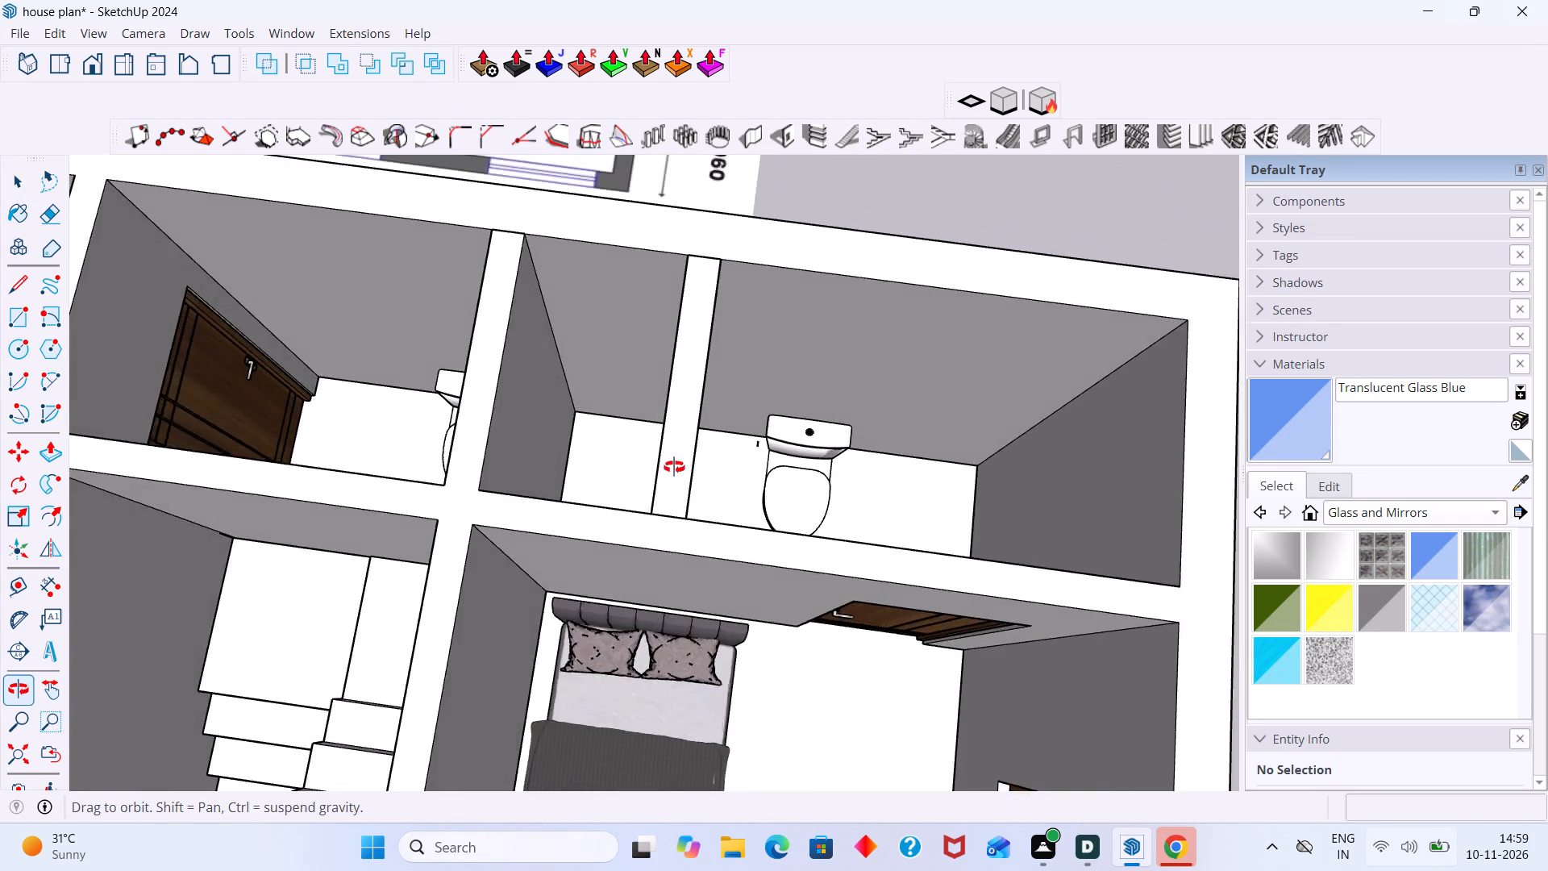
pyautogui.moveTo(674, 467); pyautogui.dragTo(688, 461, button='middle')
pyautogui.scroll(6, 710, 440)
pyautogui.middleClick(693, 477)
pyautogui.scroll(3, 780, 501)
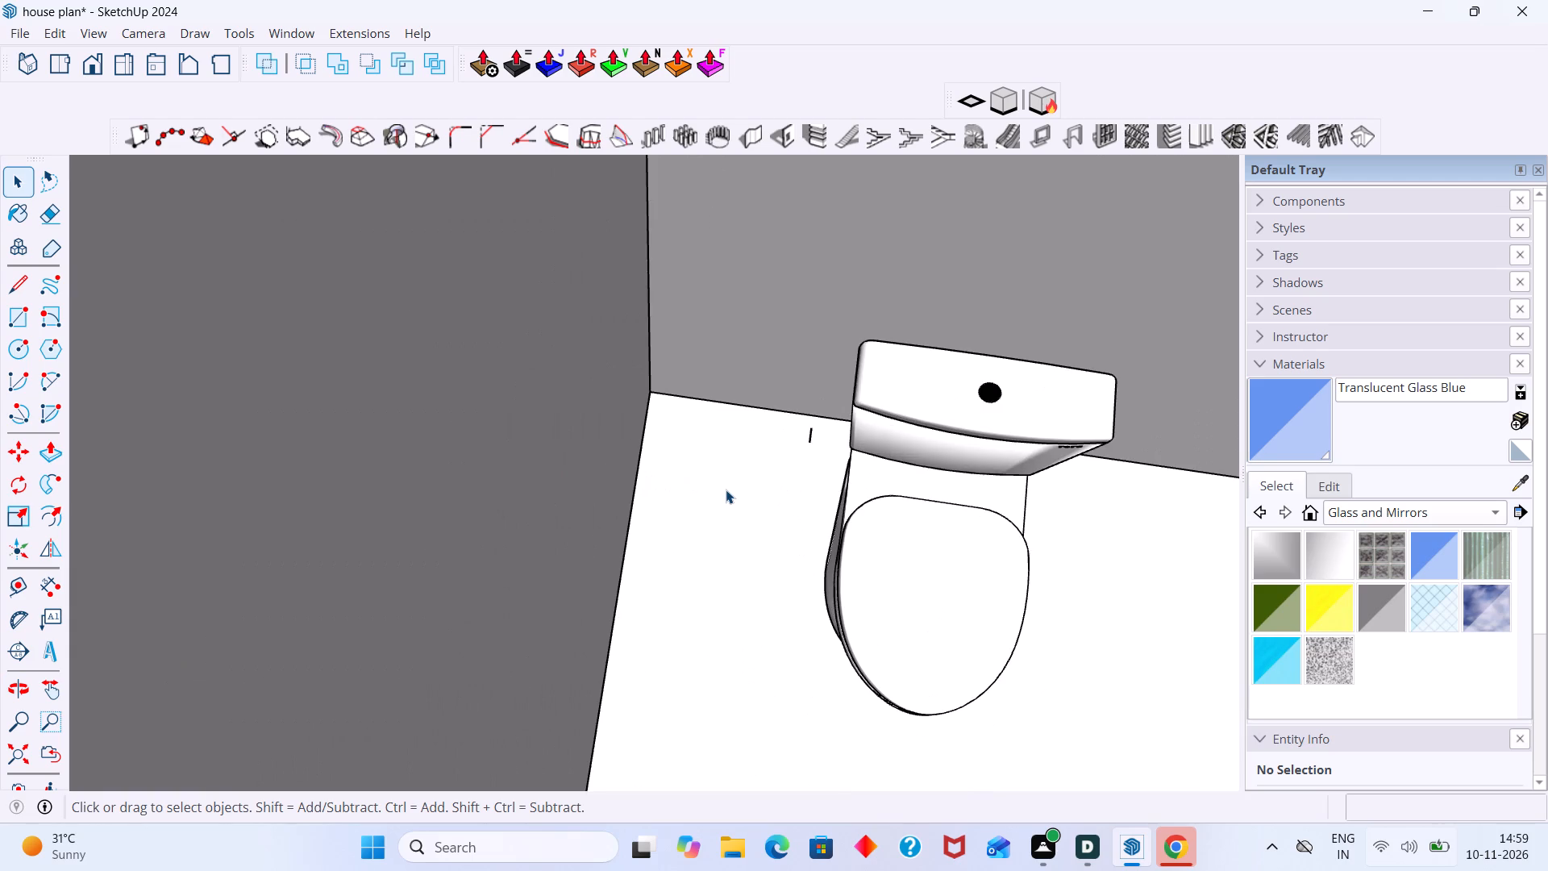
pyautogui.tripleClick(726, 490)
pyautogui.click(720, 503)
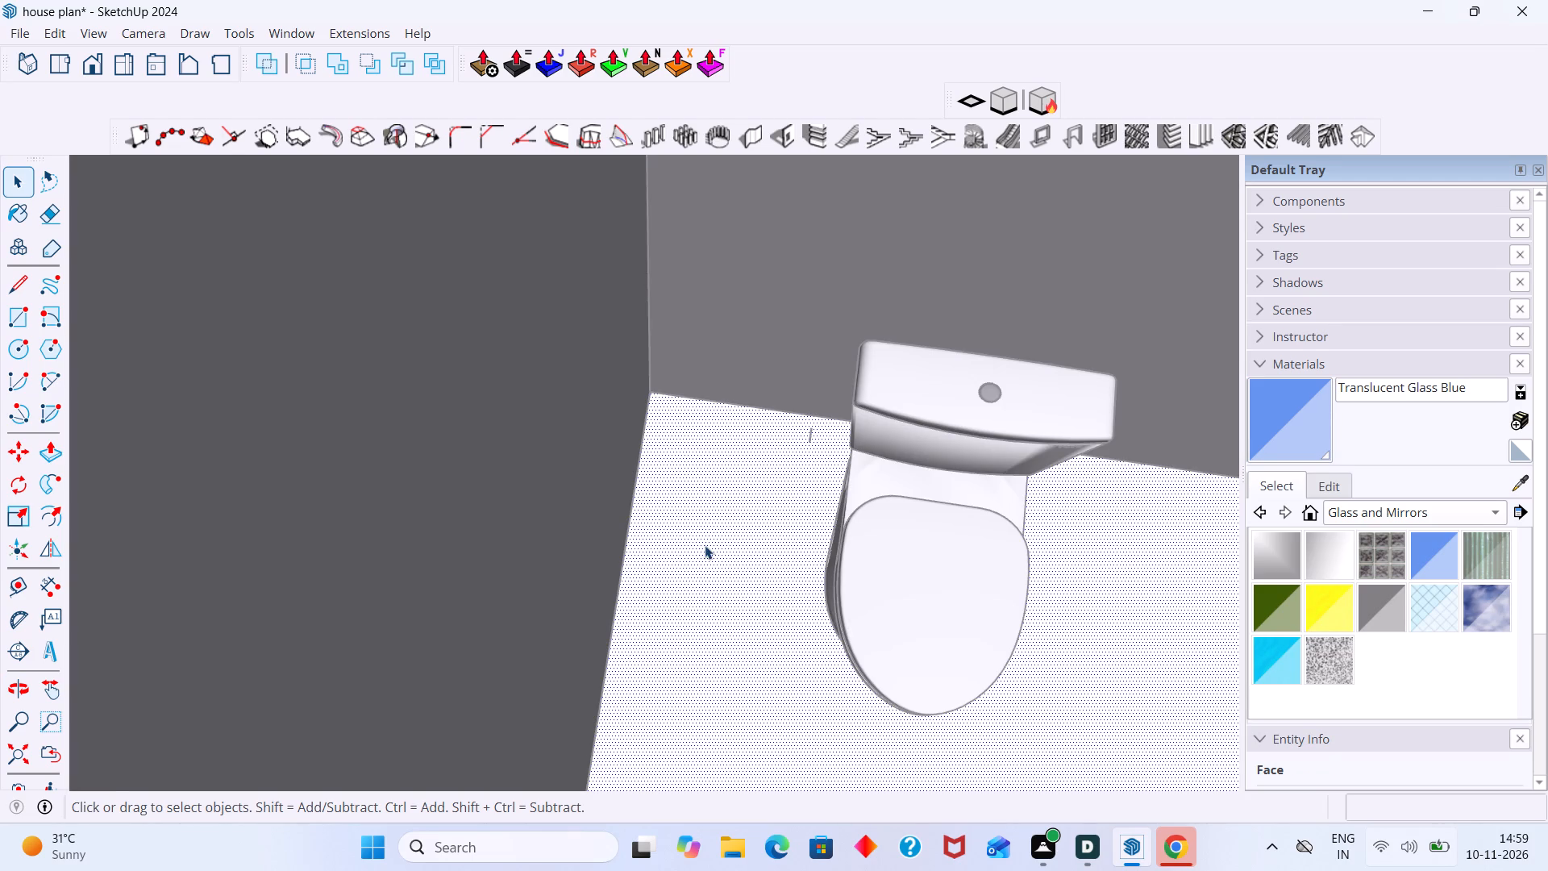
pyautogui.press('r')
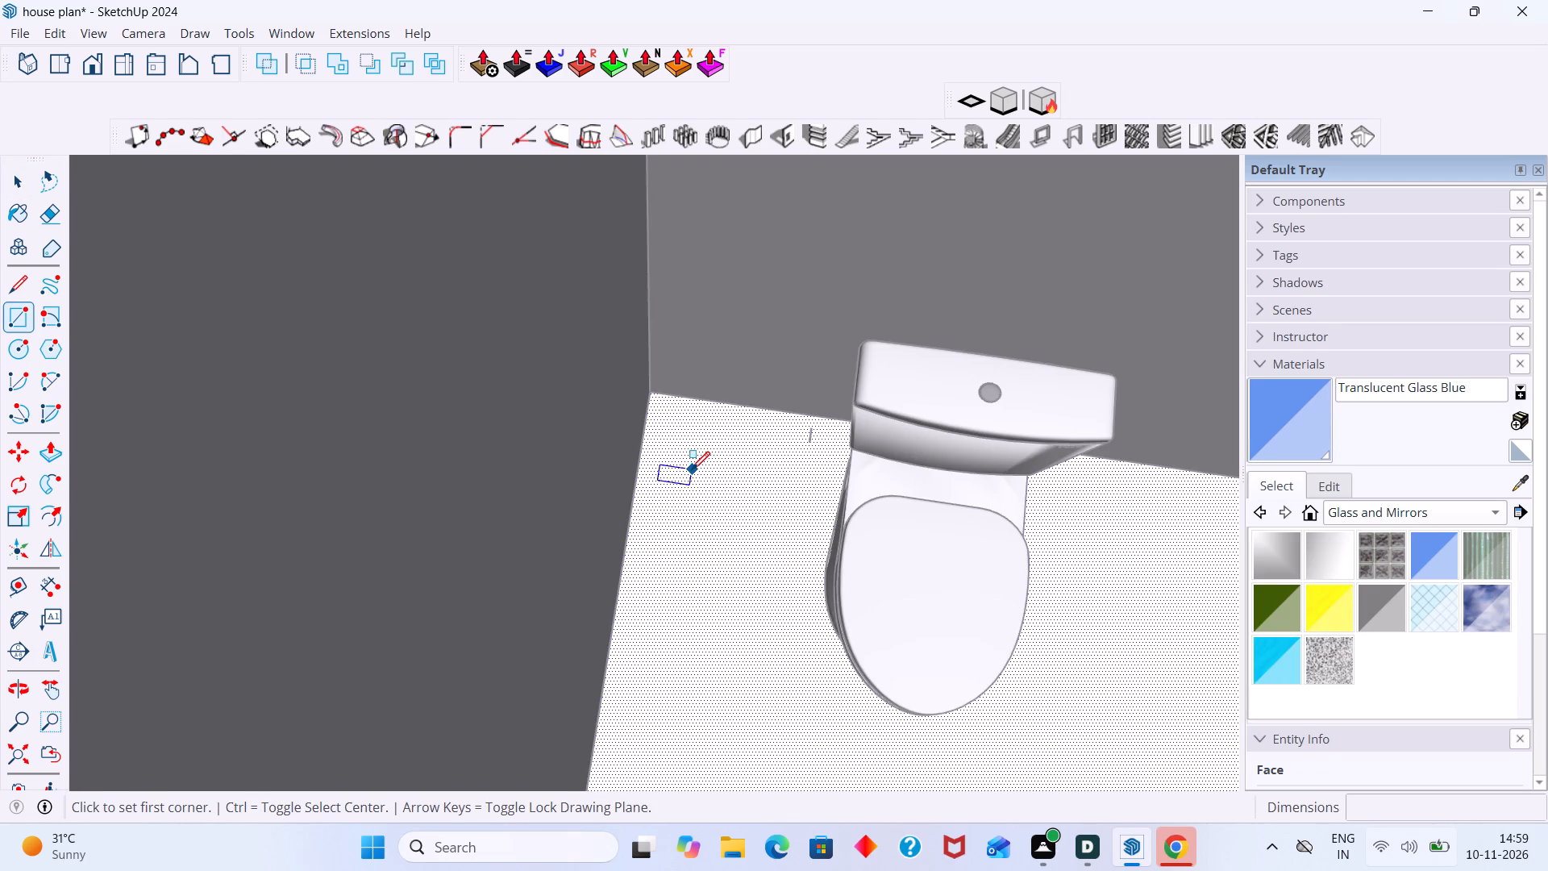
pyautogui.press('c')
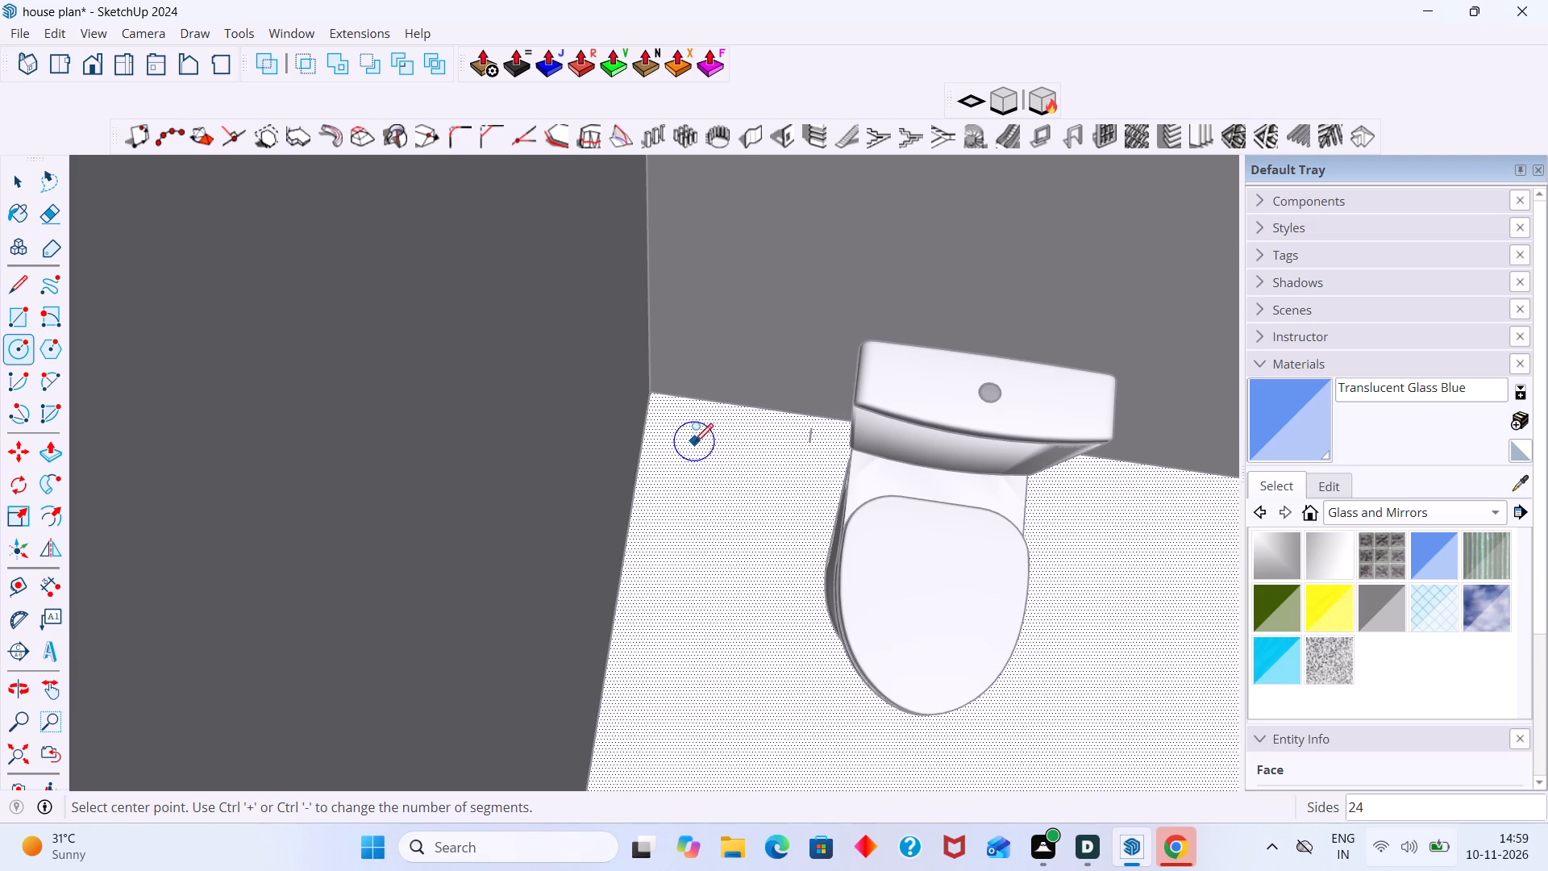
pyautogui.click(691, 445)
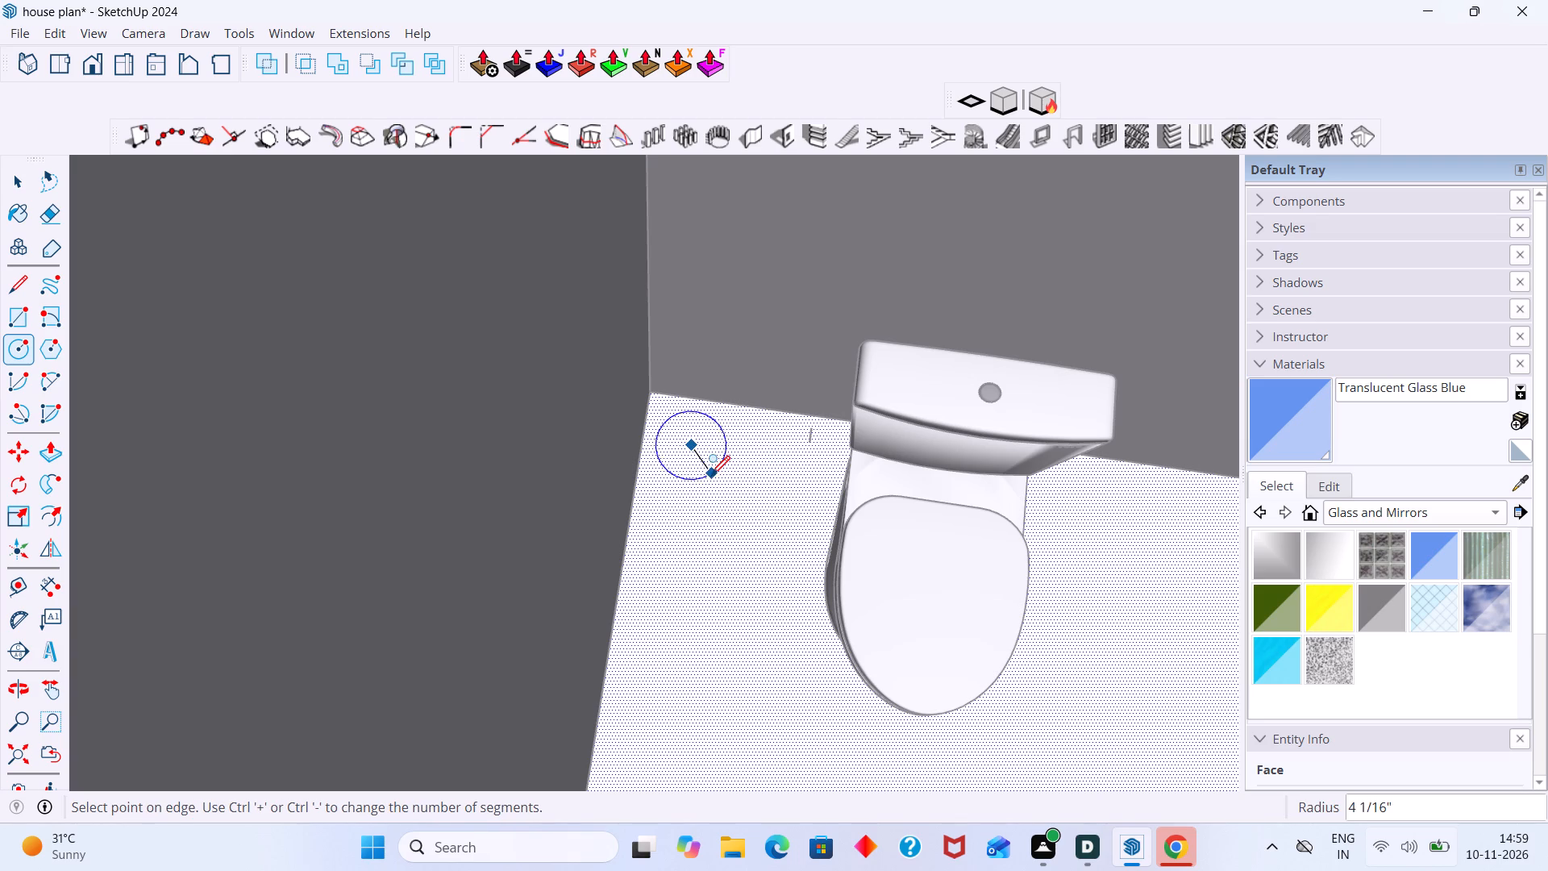
pyautogui.click(709, 474)
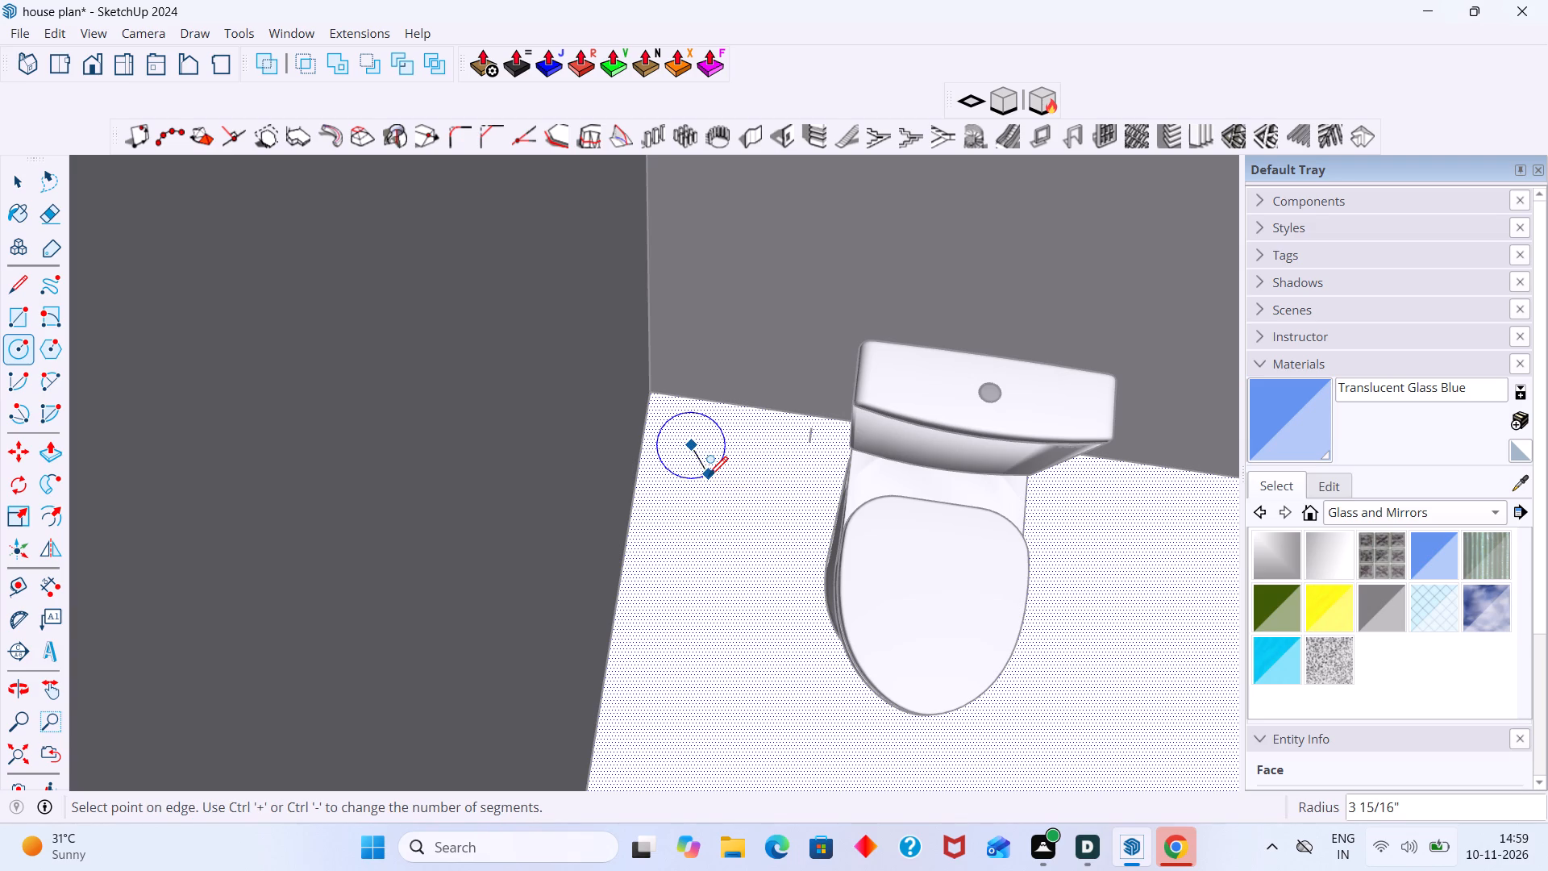
pyautogui.press('space')
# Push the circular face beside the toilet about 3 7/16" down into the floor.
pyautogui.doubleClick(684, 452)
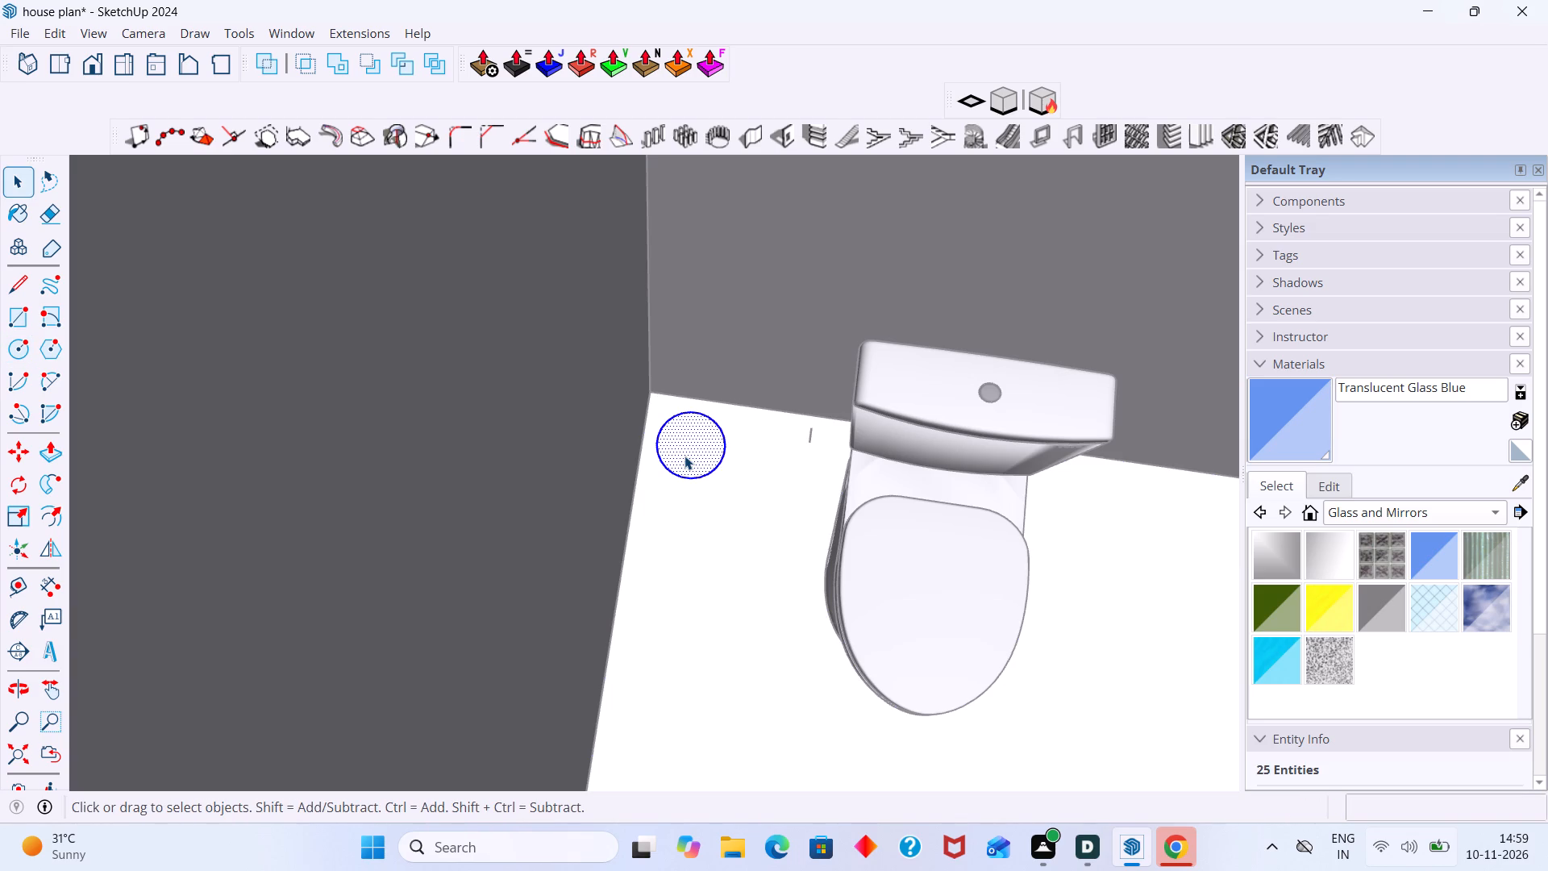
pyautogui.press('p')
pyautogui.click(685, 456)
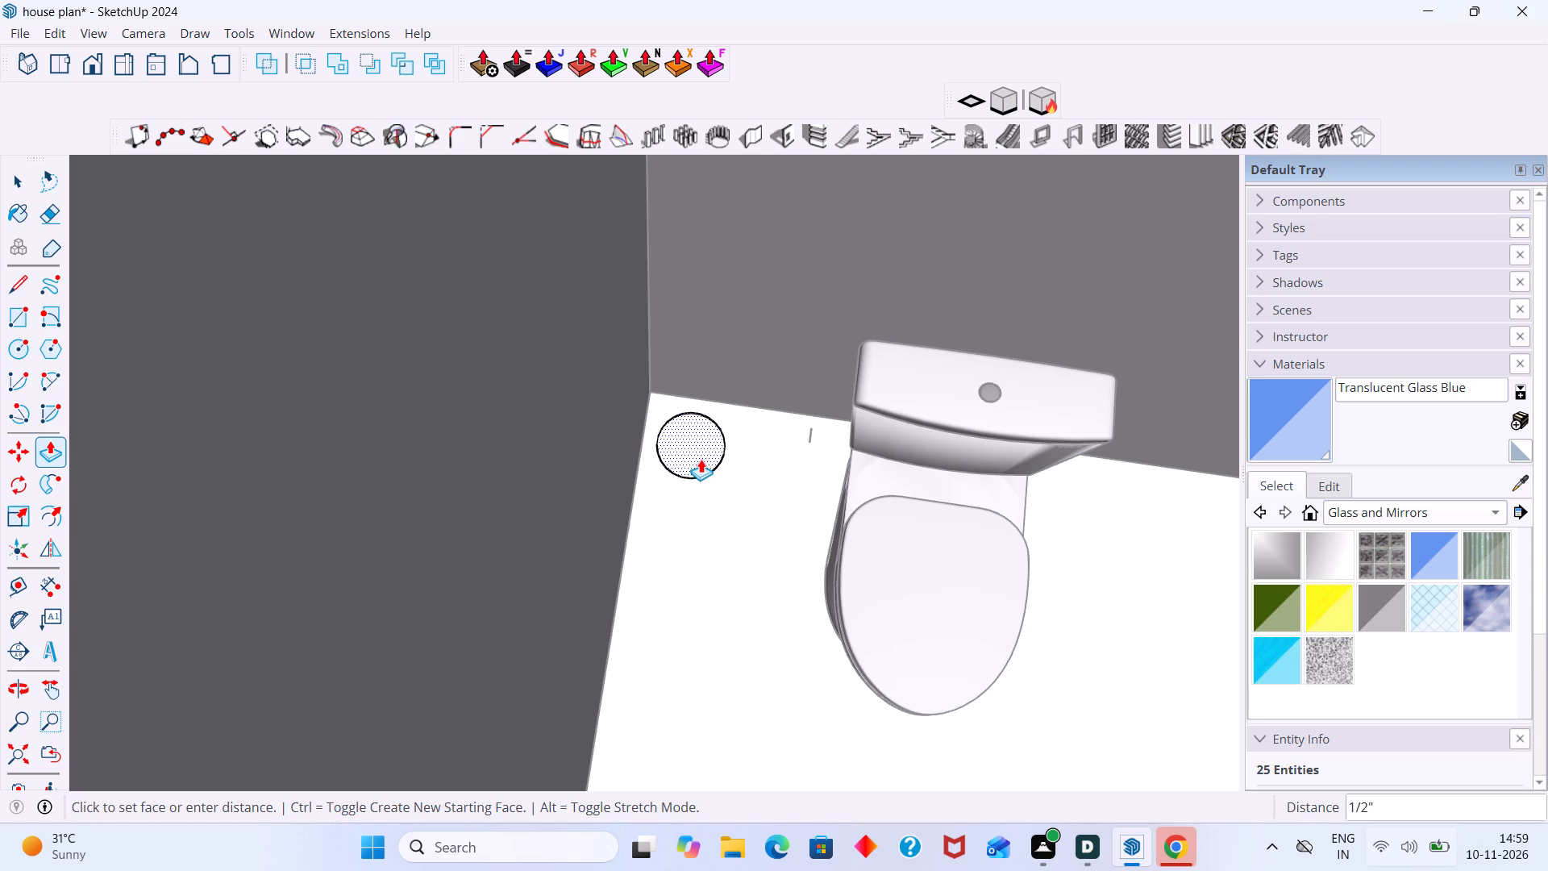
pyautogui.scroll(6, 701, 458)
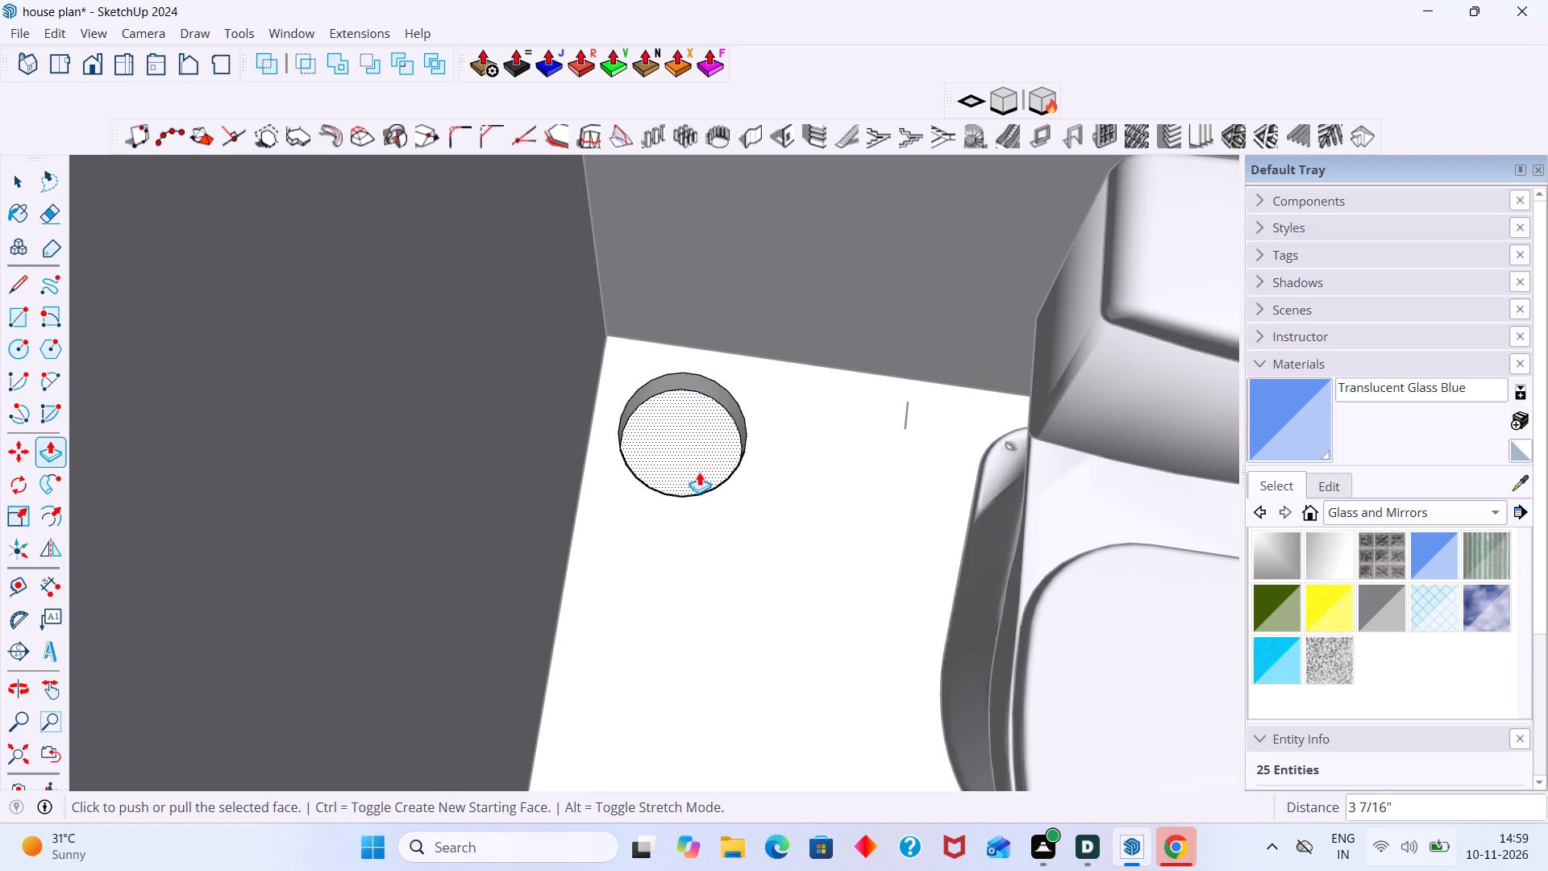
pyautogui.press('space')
# Search the 3D Warehouse for "jali".
pyautogui.scroll(-11, 694, 458)
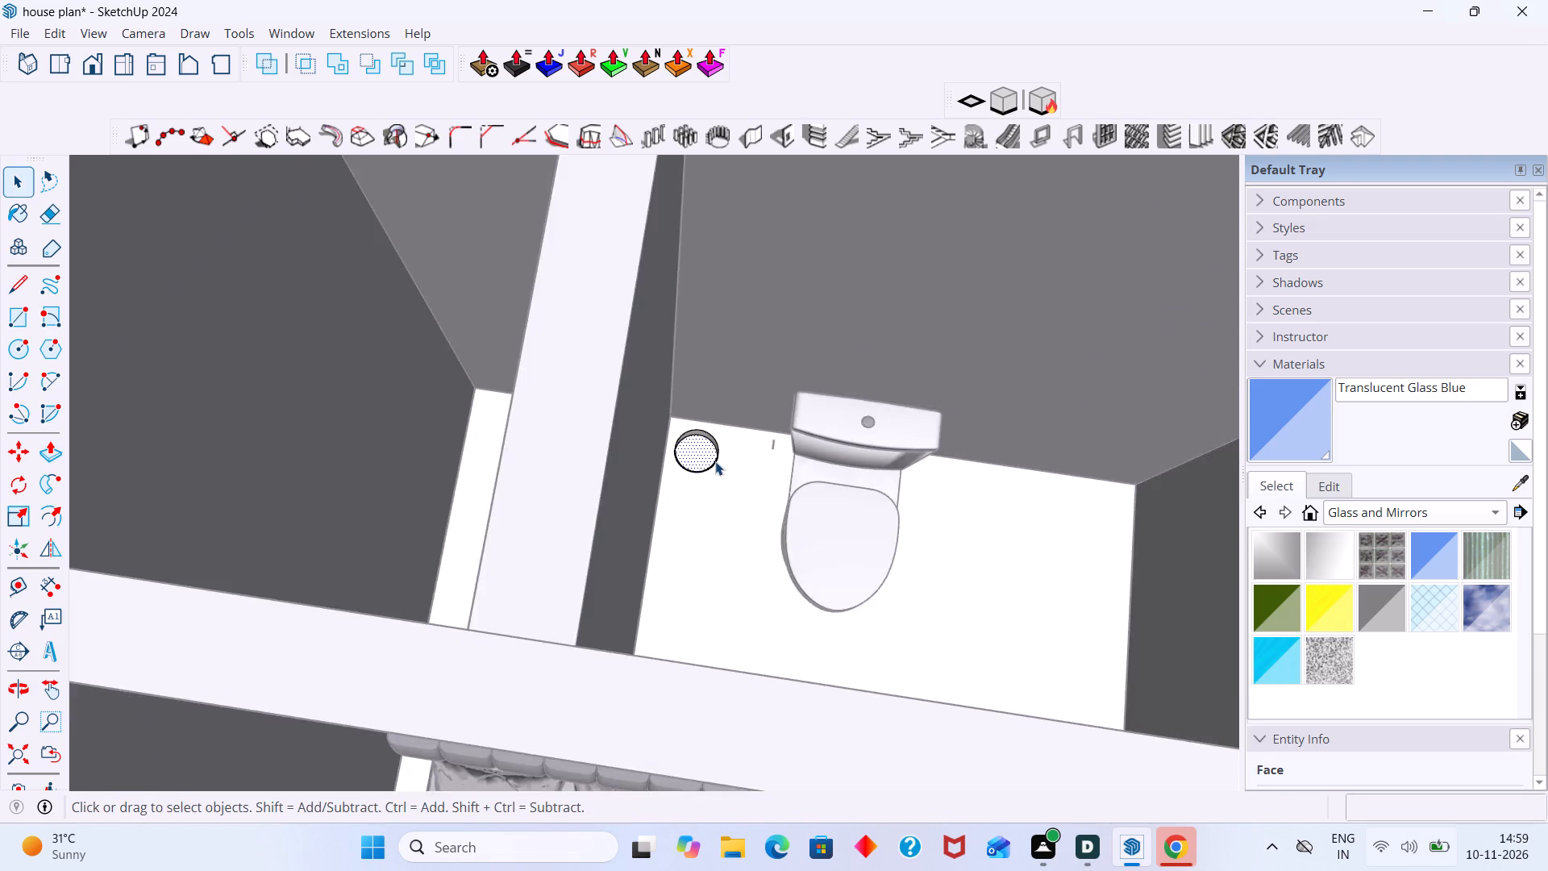
pyautogui.scroll(-2, 715, 461)
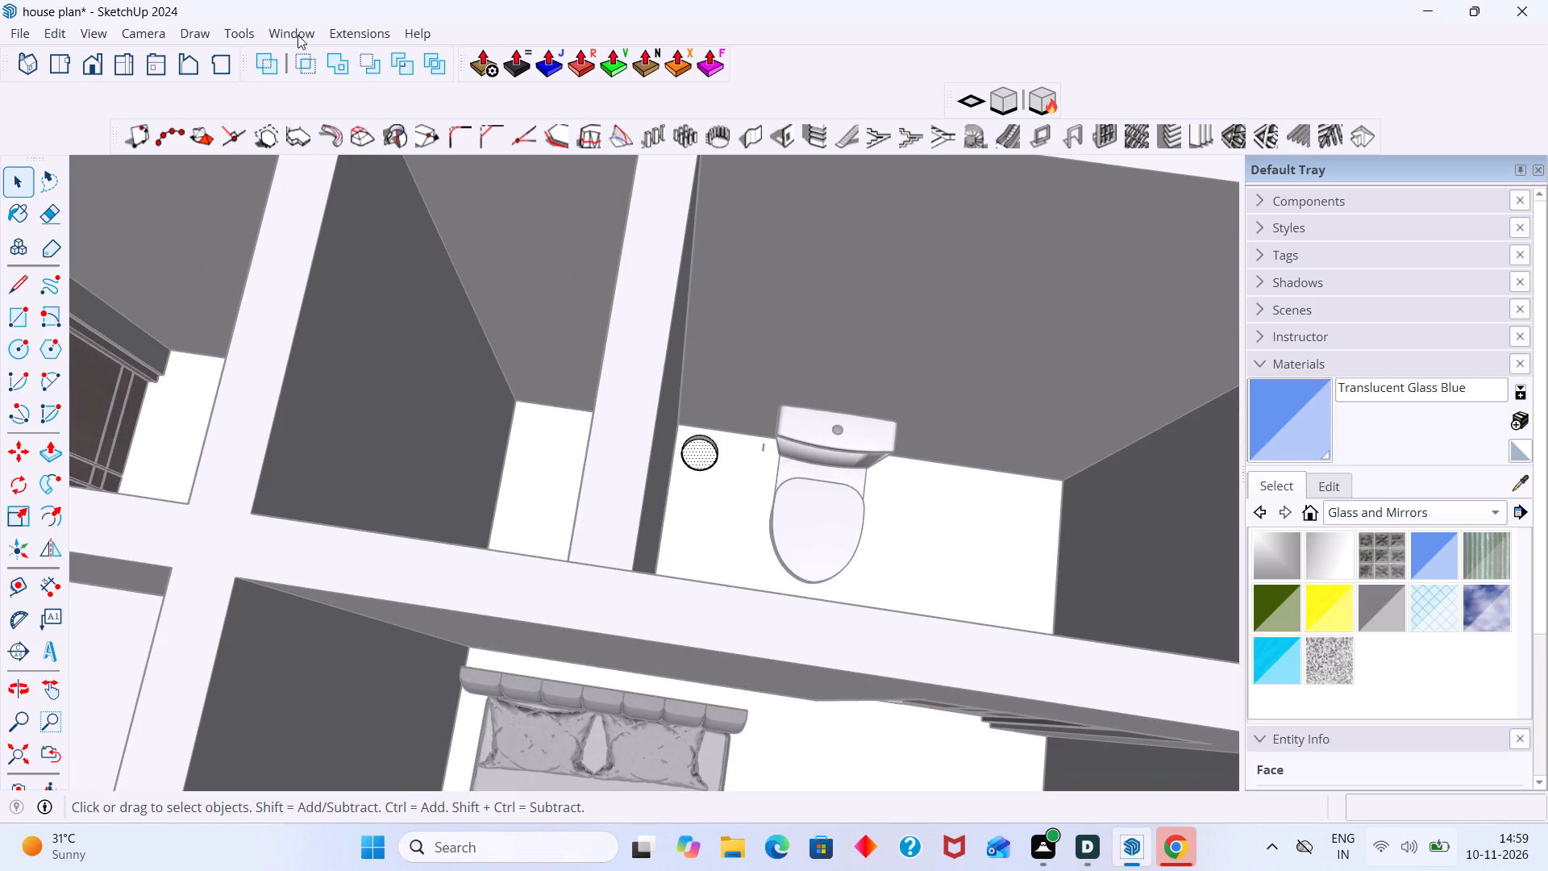
pyautogui.click(296, 37)
pyautogui.click(323, 248)
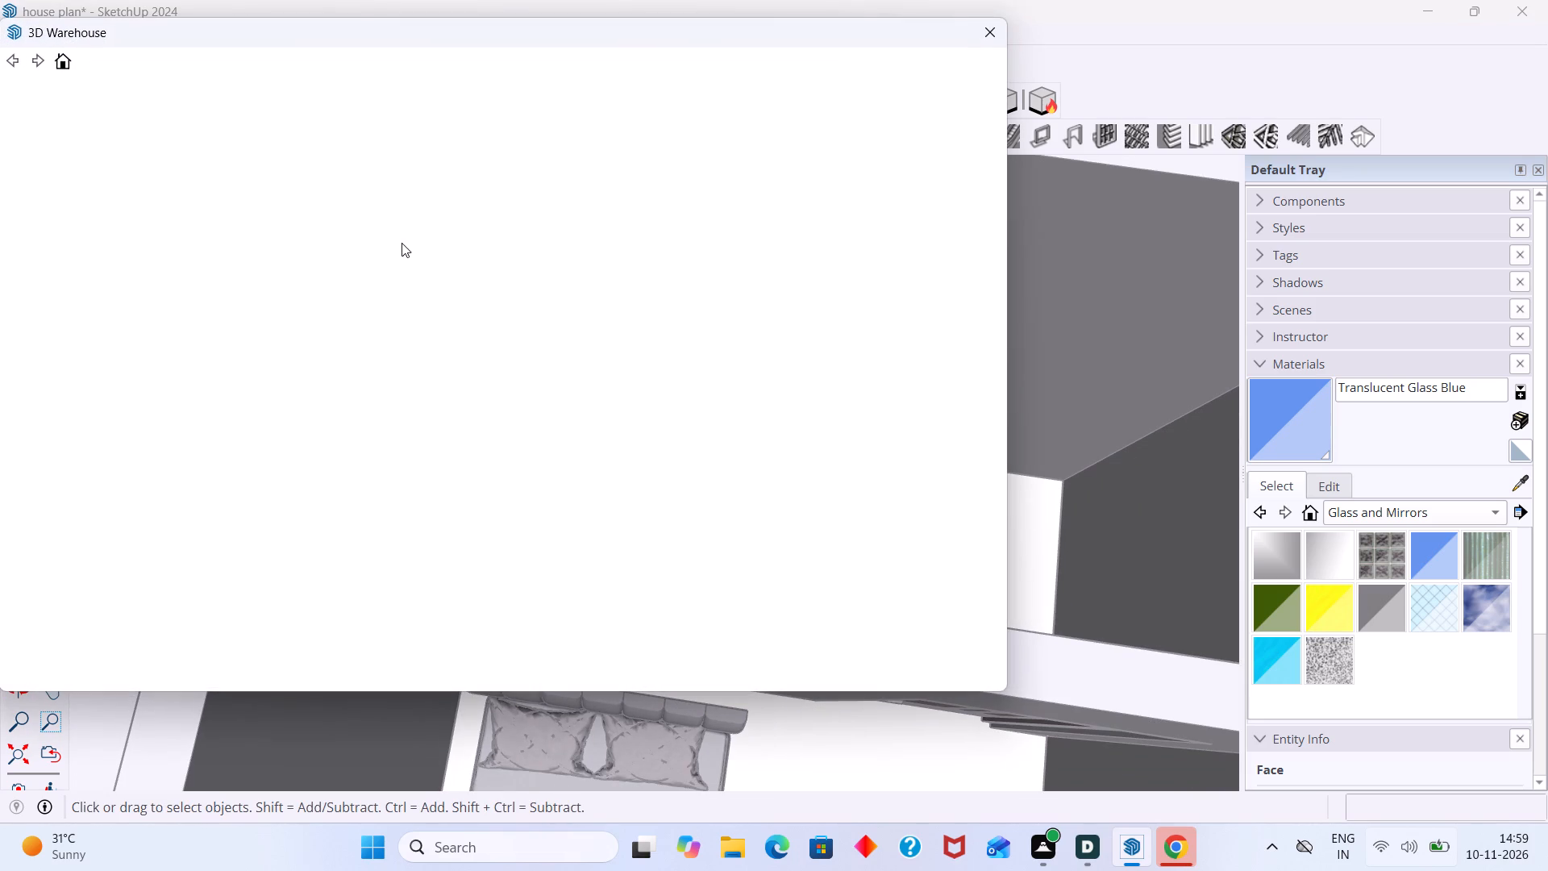
pyautogui.click(380, 123)
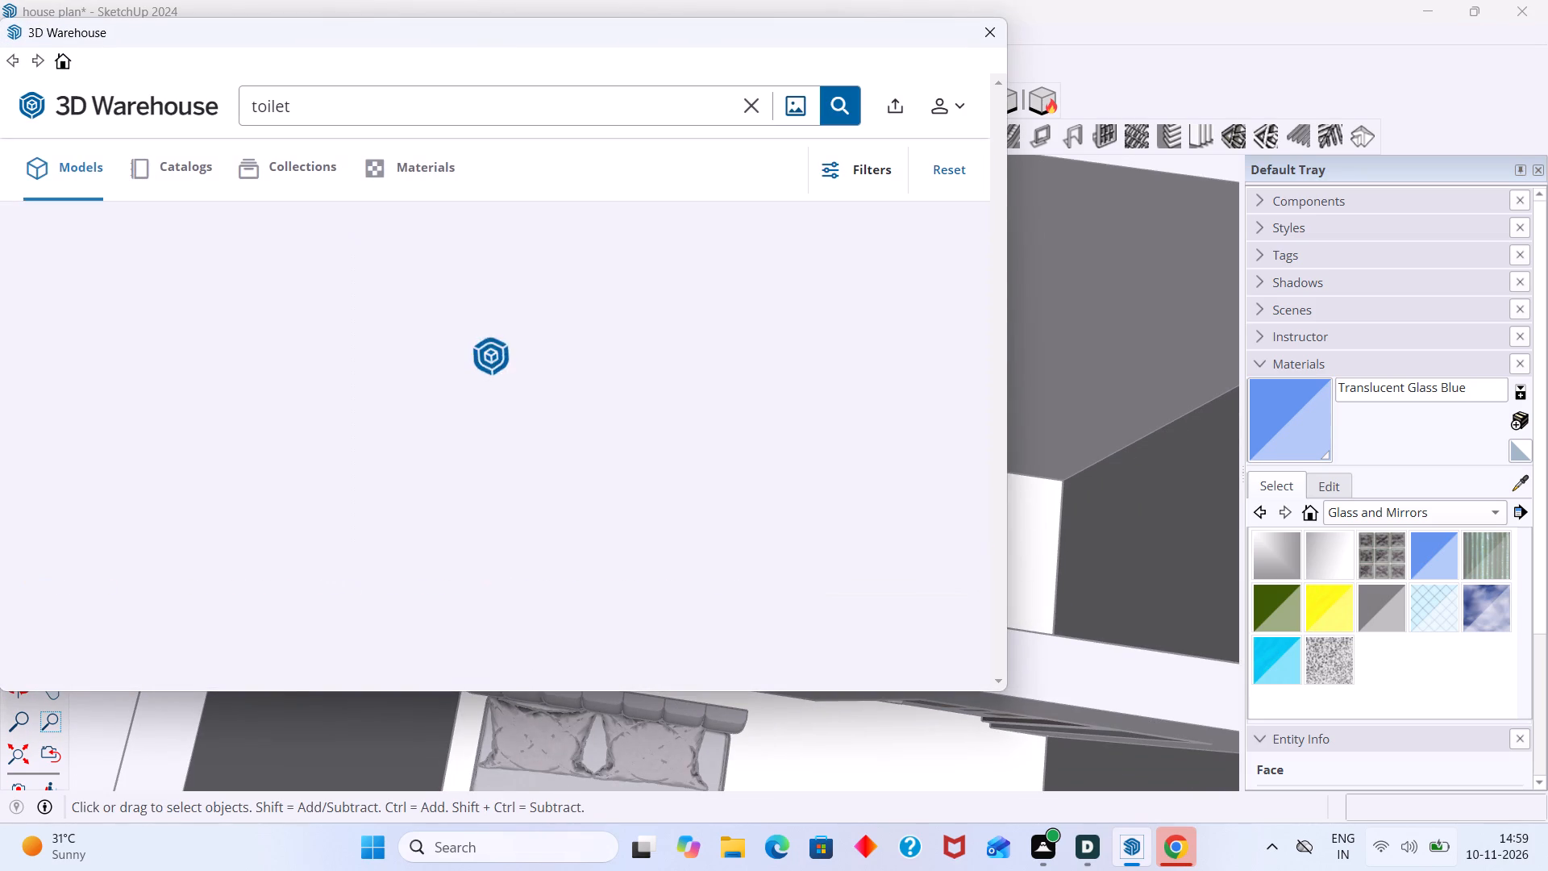
pyautogui.press('BackSpace')
pyautogui.press('BackSpace')
pyautogui.press('BackSpace')
pyautogui.press('BackSpace')
pyautogui.press('BackSpace')
pyautogui.press('BackSpace')
pyautogui.press('BackSpace')
pyautogui.press('BackSpace')
pyautogui.press('BackSpace')
pyautogui.press('BackSpace')
pyautogui.press('BackSpace')
pyautogui.press('BackSpace')
pyautogui.press('BackSpace')
pyautogui.press('BackSpace')
pyautogui.press('BackSpace')
pyautogui.press('BackSpace')
pyautogui.press('BackSpace')
pyautogui.press('BackSpace')
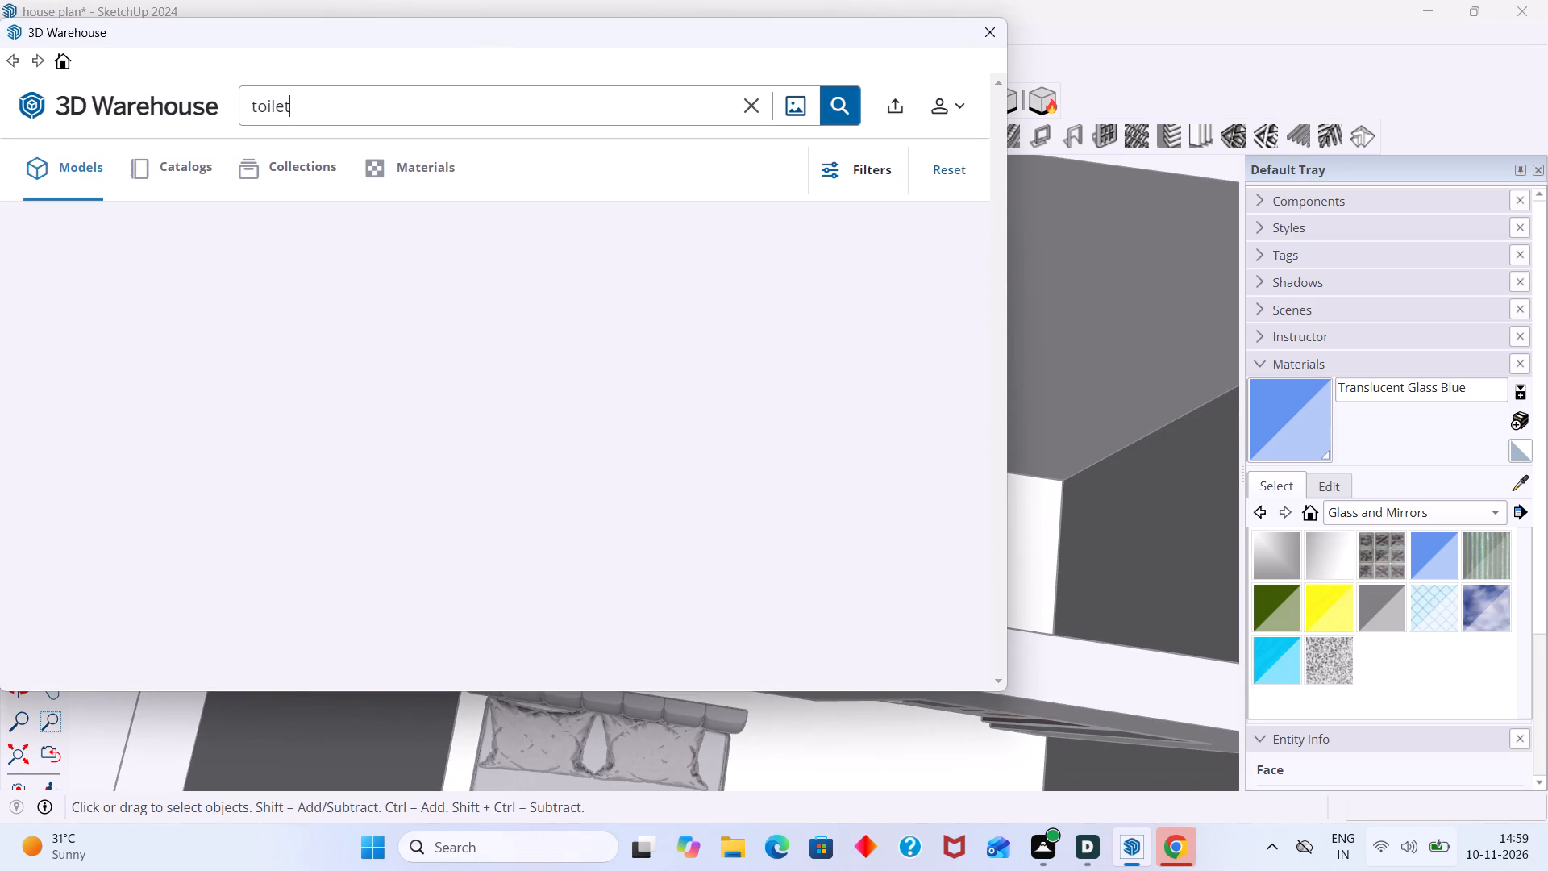
pyautogui.press('BackSpace')
pyautogui.click(314, 115)
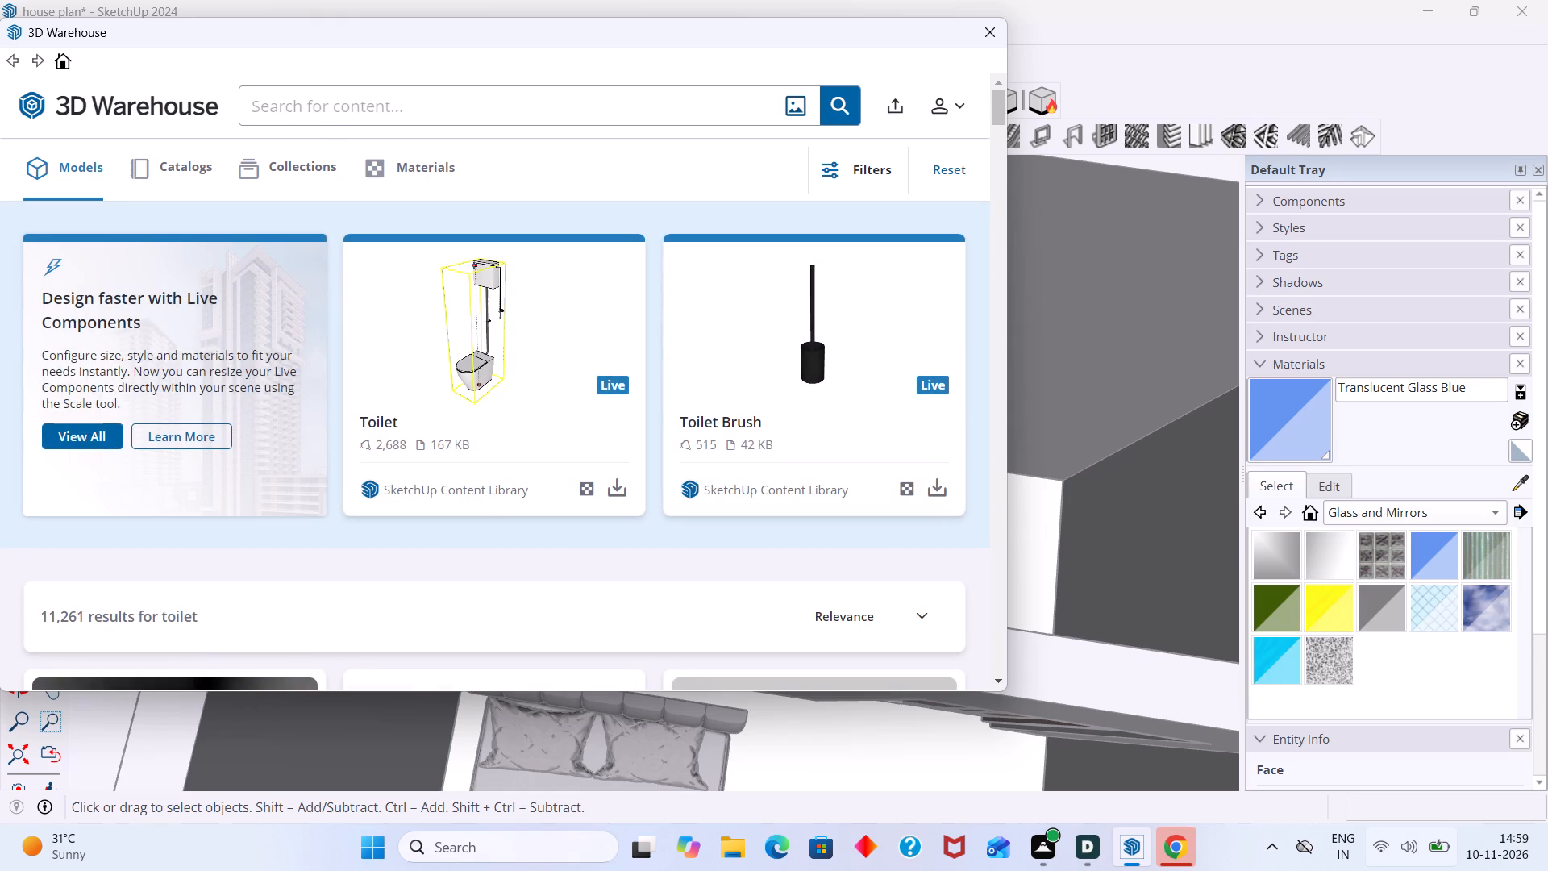
pyautogui.press('j')
pyautogui.press('a')
pyautogui.press('l')
pyautogui.press('i')
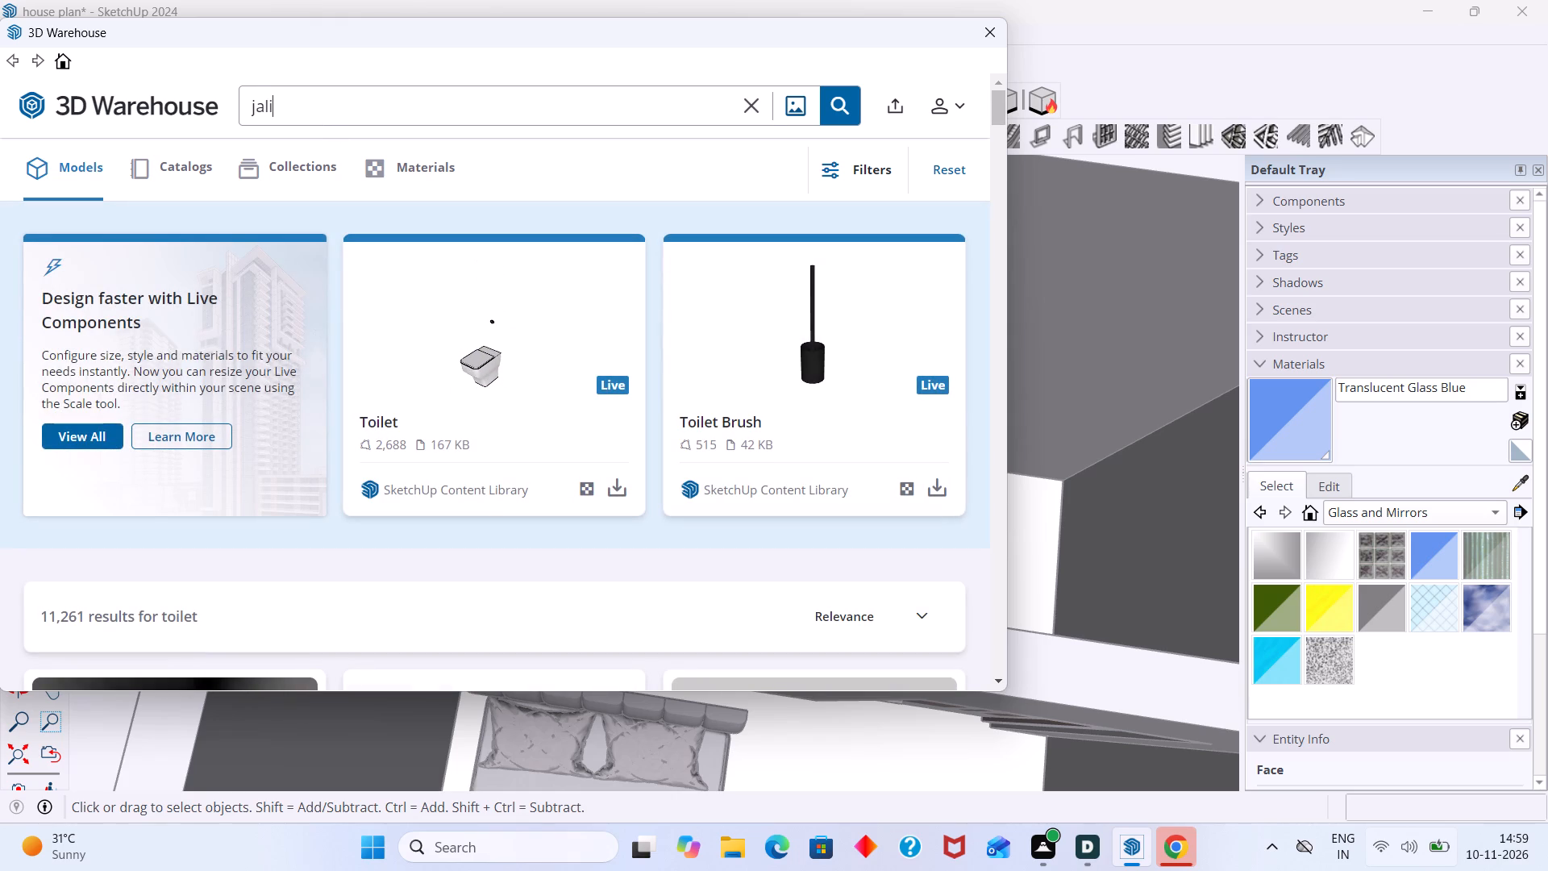
pyautogui.click(836, 106)
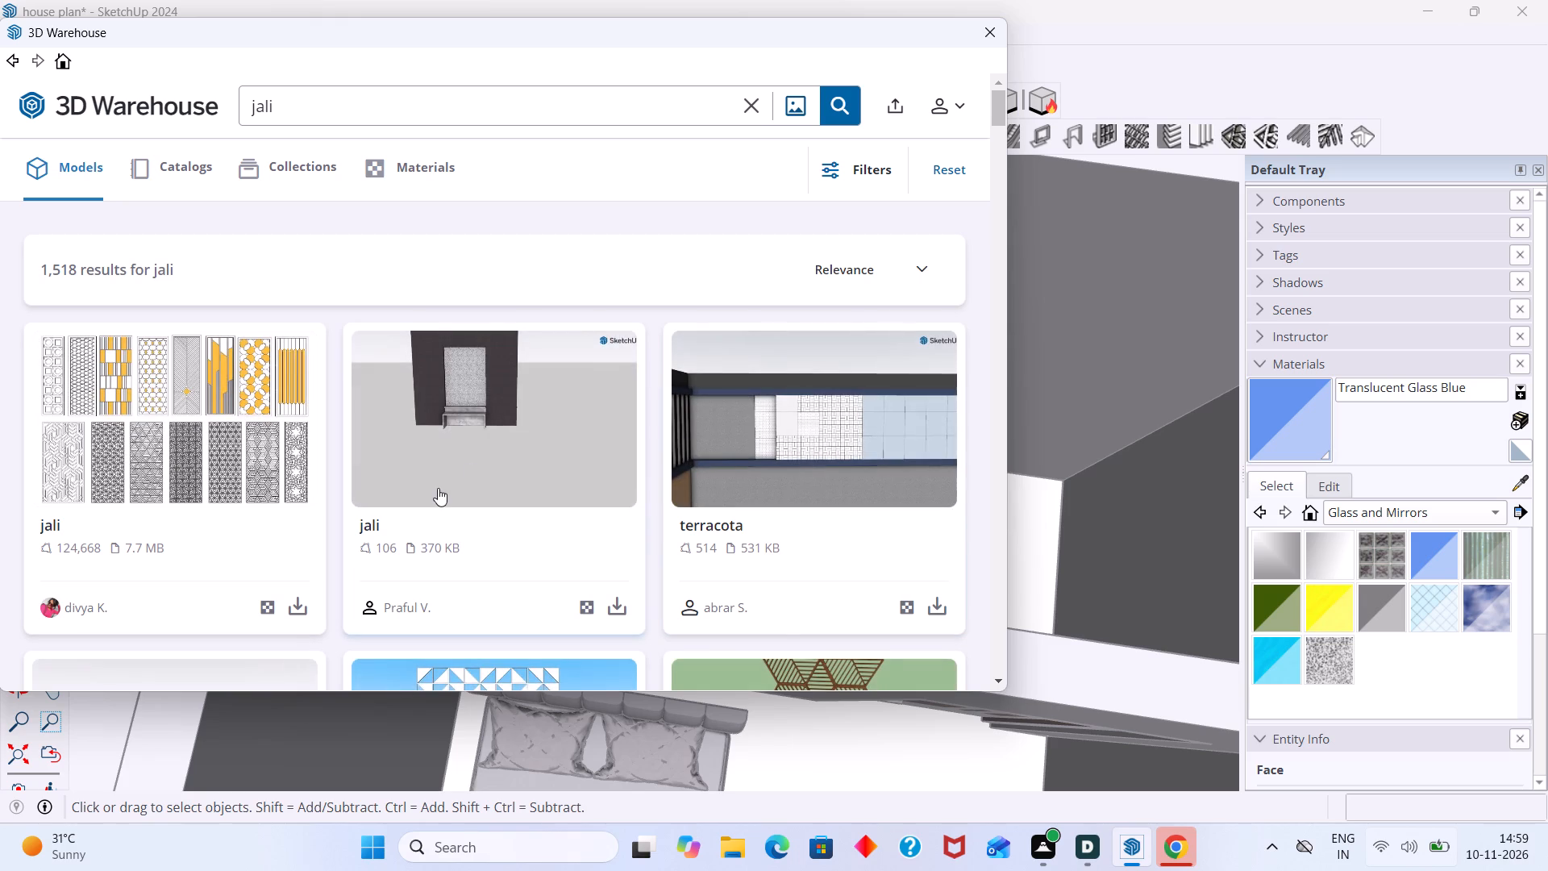
# Examine the jali models for a grating that suits the round drain in the bathroom floor.
pyautogui.scroll(-13, 489, 480)
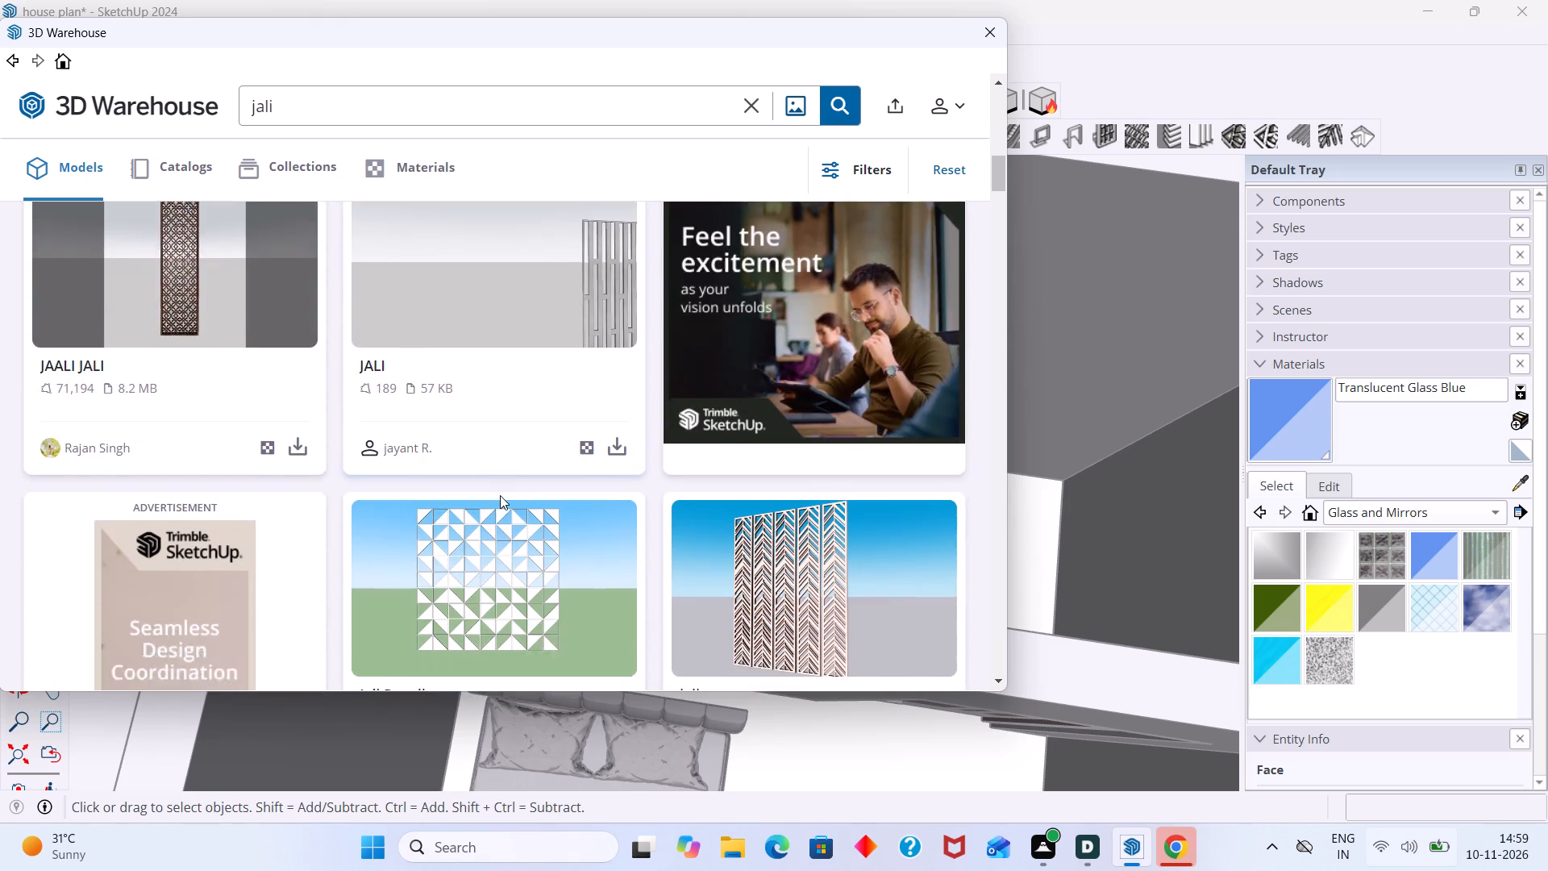
pyautogui.scroll(-9, 520, 493)
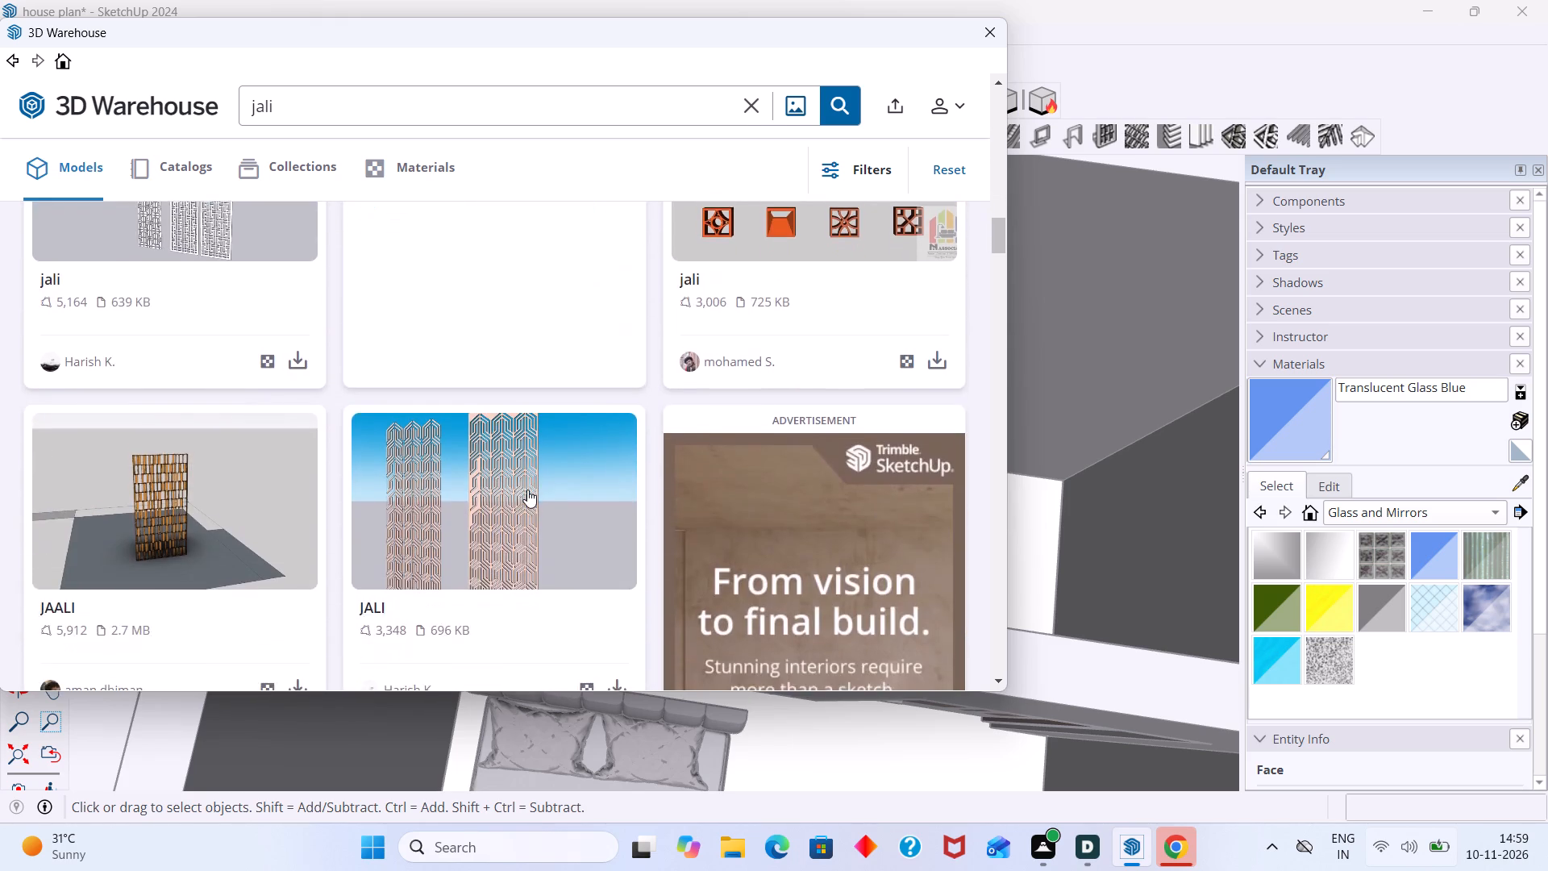
pyautogui.scroll(-12, 527, 490)
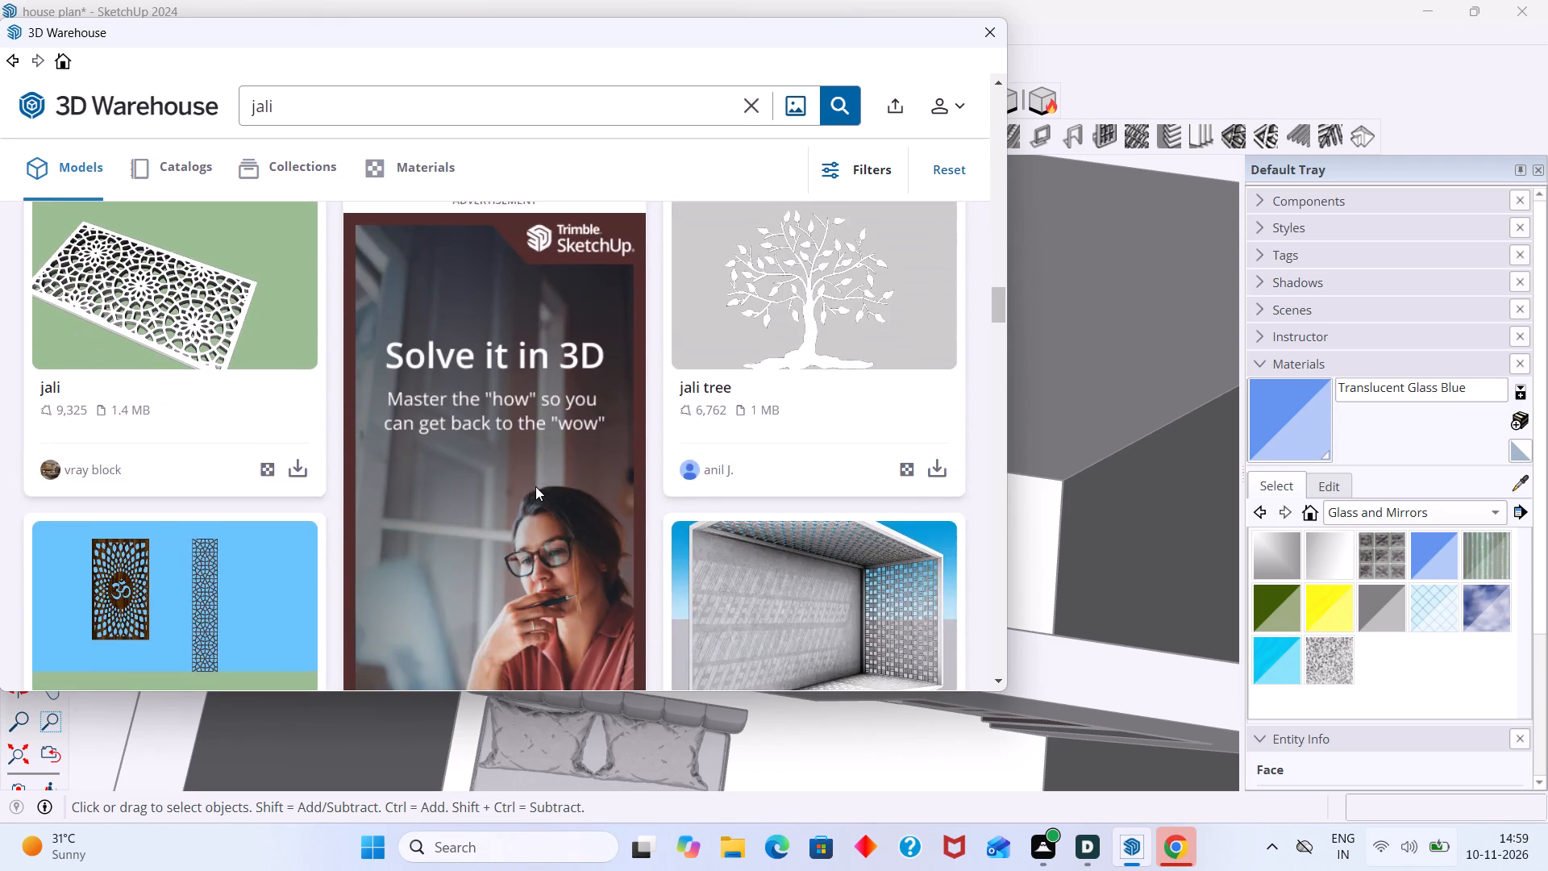
pyautogui.scroll(-7, 536, 486)
pyautogui.scroll(5, 538, 487)
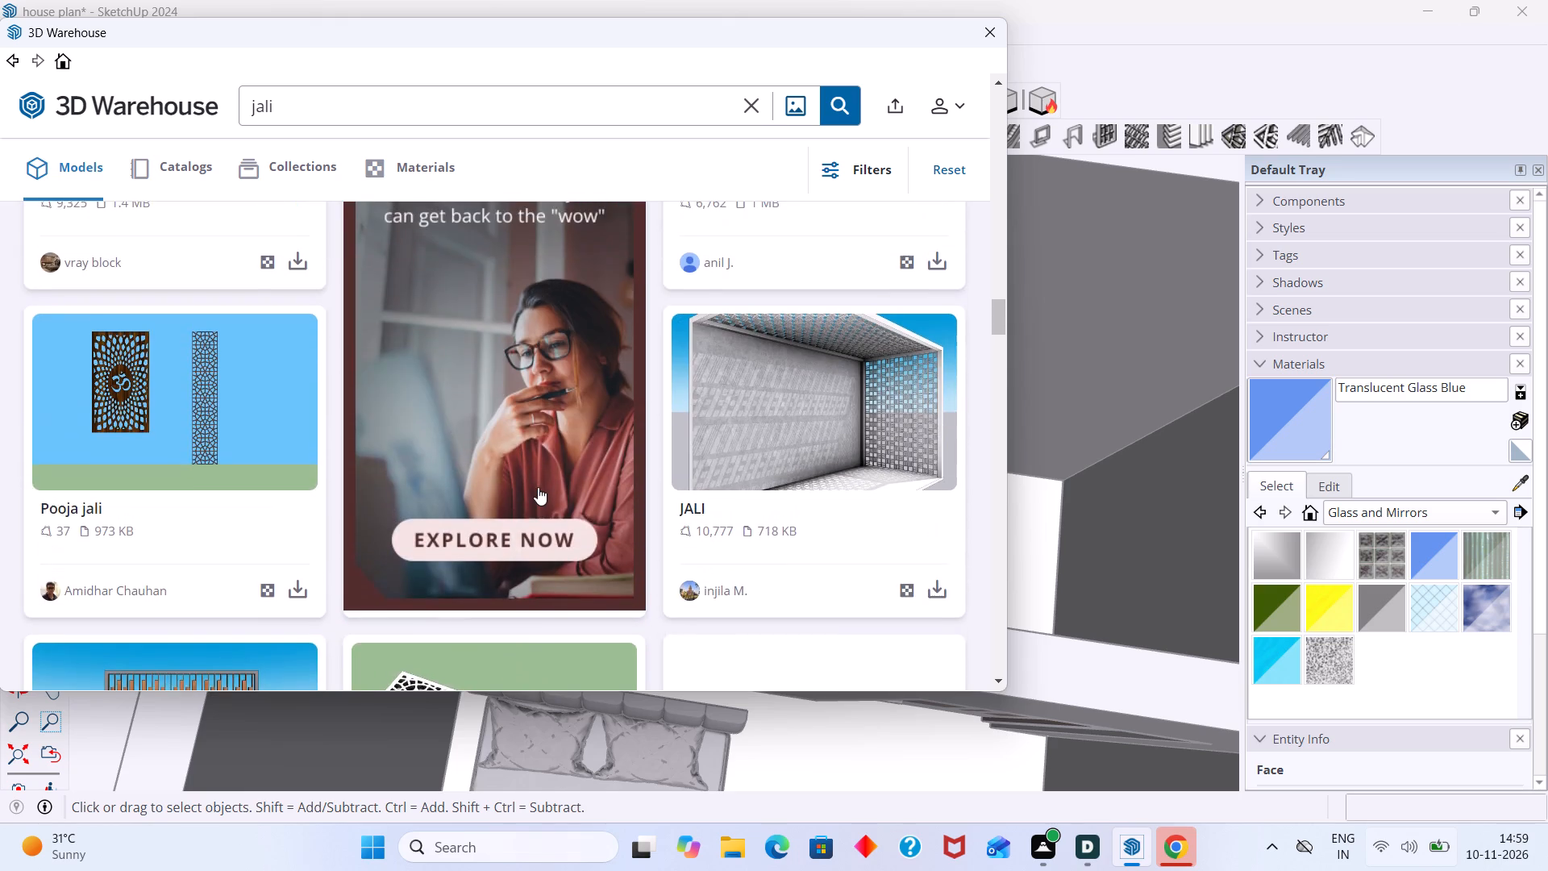
pyautogui.scroll(-9, 538, 487)
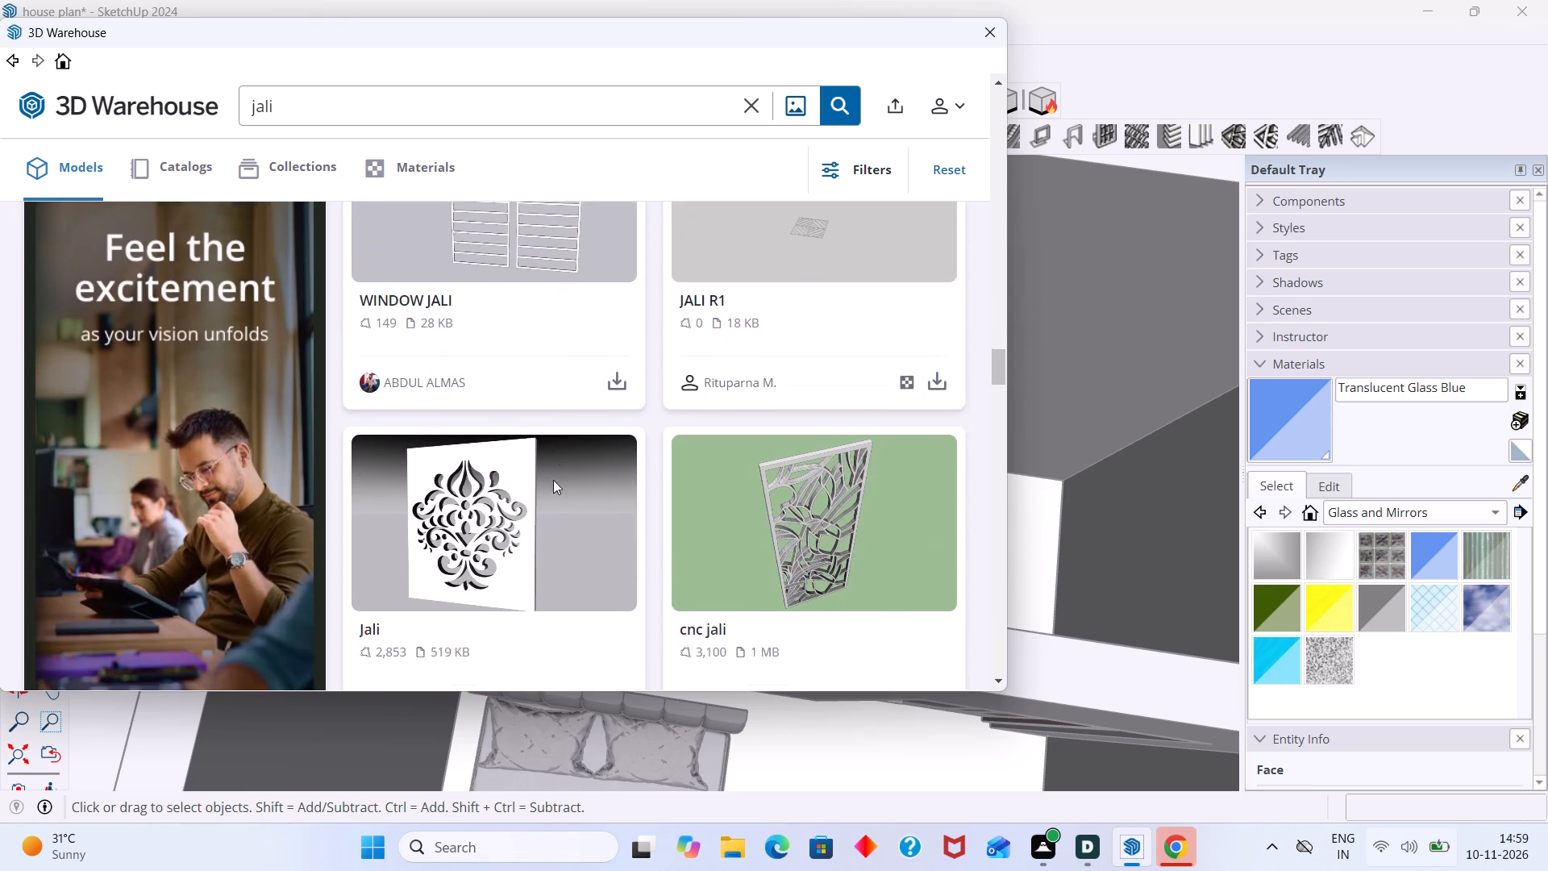
# Search the 3D Warehouse for "toilet jali".
pyautogui.click(281, 121)
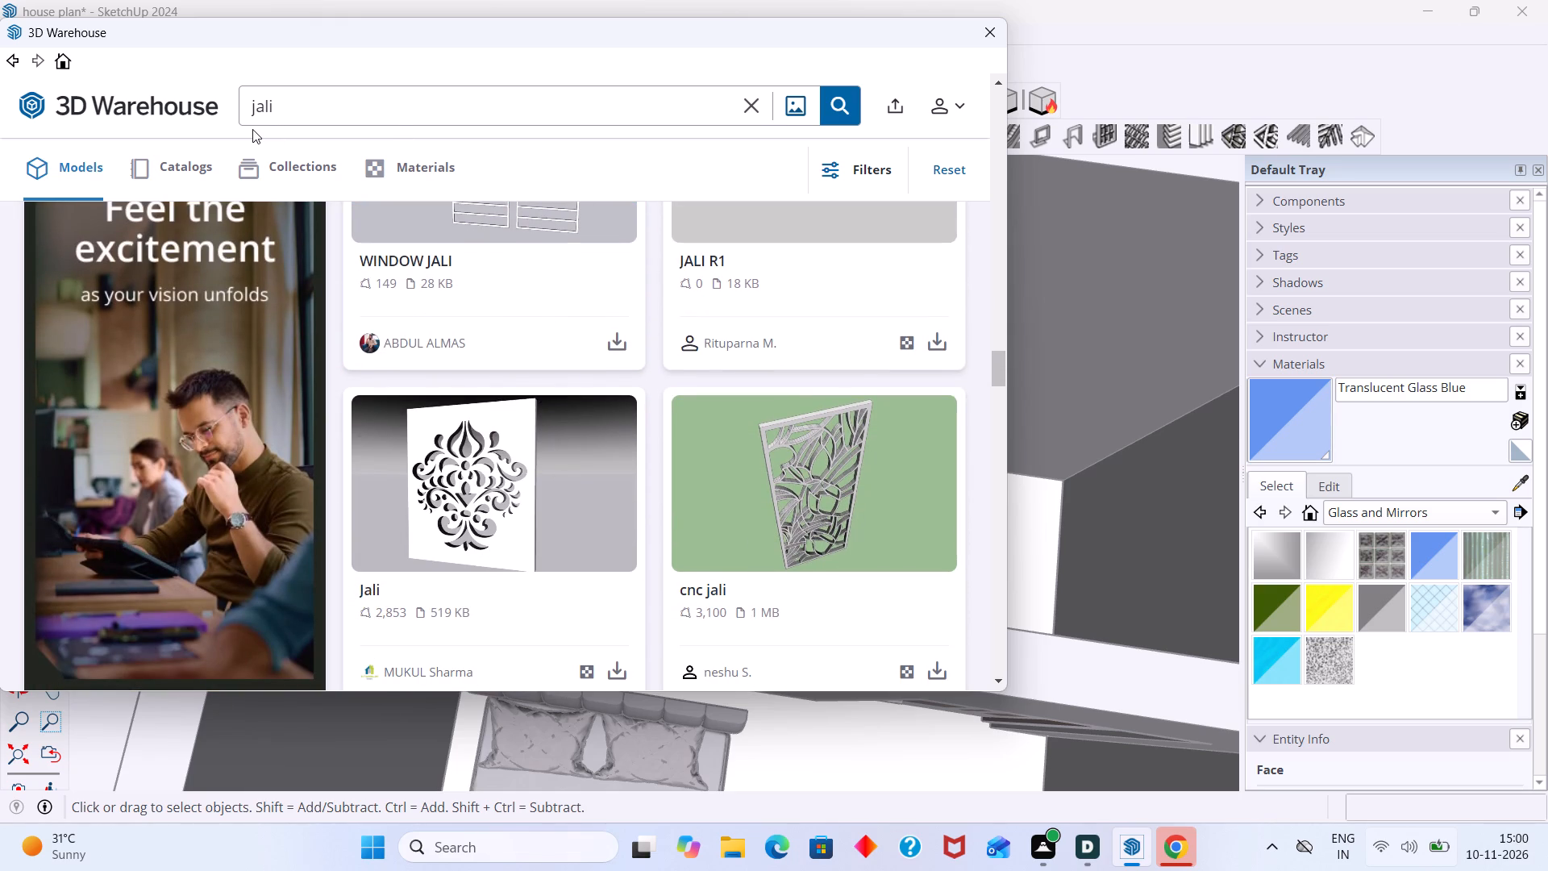
pyautogui.press('BackSpace')
pyautogui.press('BackSpace')
pyautogui.press('BackSpace')
pyautogui.press('BackSpace')
pyautogui.press('BackSpace')
pyautogui.press('BackSpace')
pyautogui.press('BackSpace')
pyautogui.press('BackSpace')
pyautogui.press('BackSpace')
pyautogui.press('BackSpace')
pyautogui.write('toilet')
pyautogui.press('space')
pyautogui.press('j')
pyautogui.press('a')
pyautogui.press('l')
pyautogui.press('i')
pyautogui.click(851, 102)
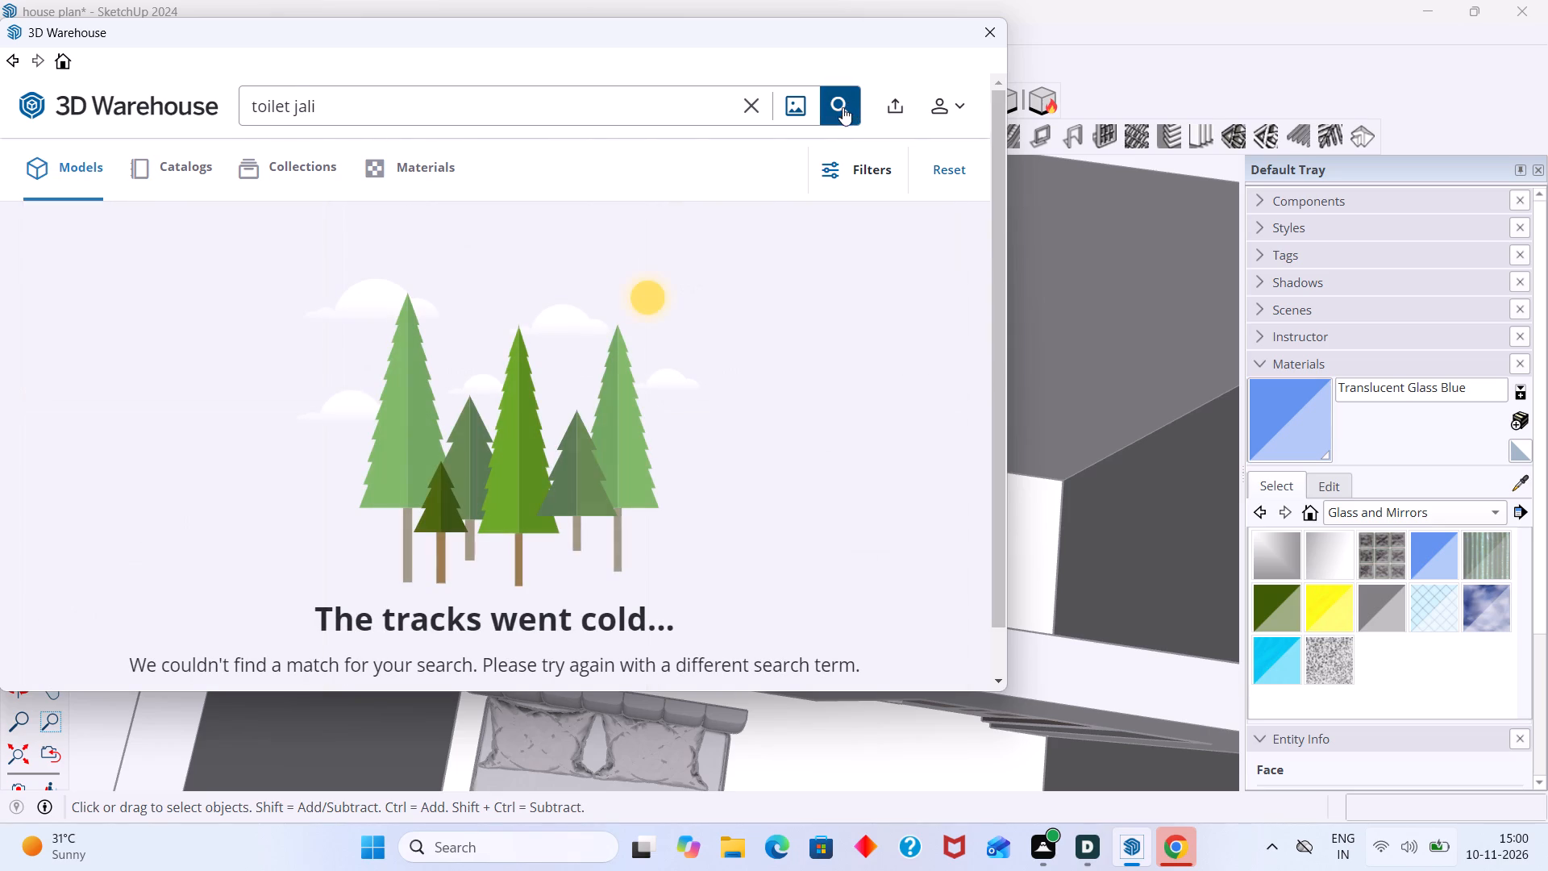
# Clear the search text and close the 3D Warehouse.
pyautogui.click(343, 113)
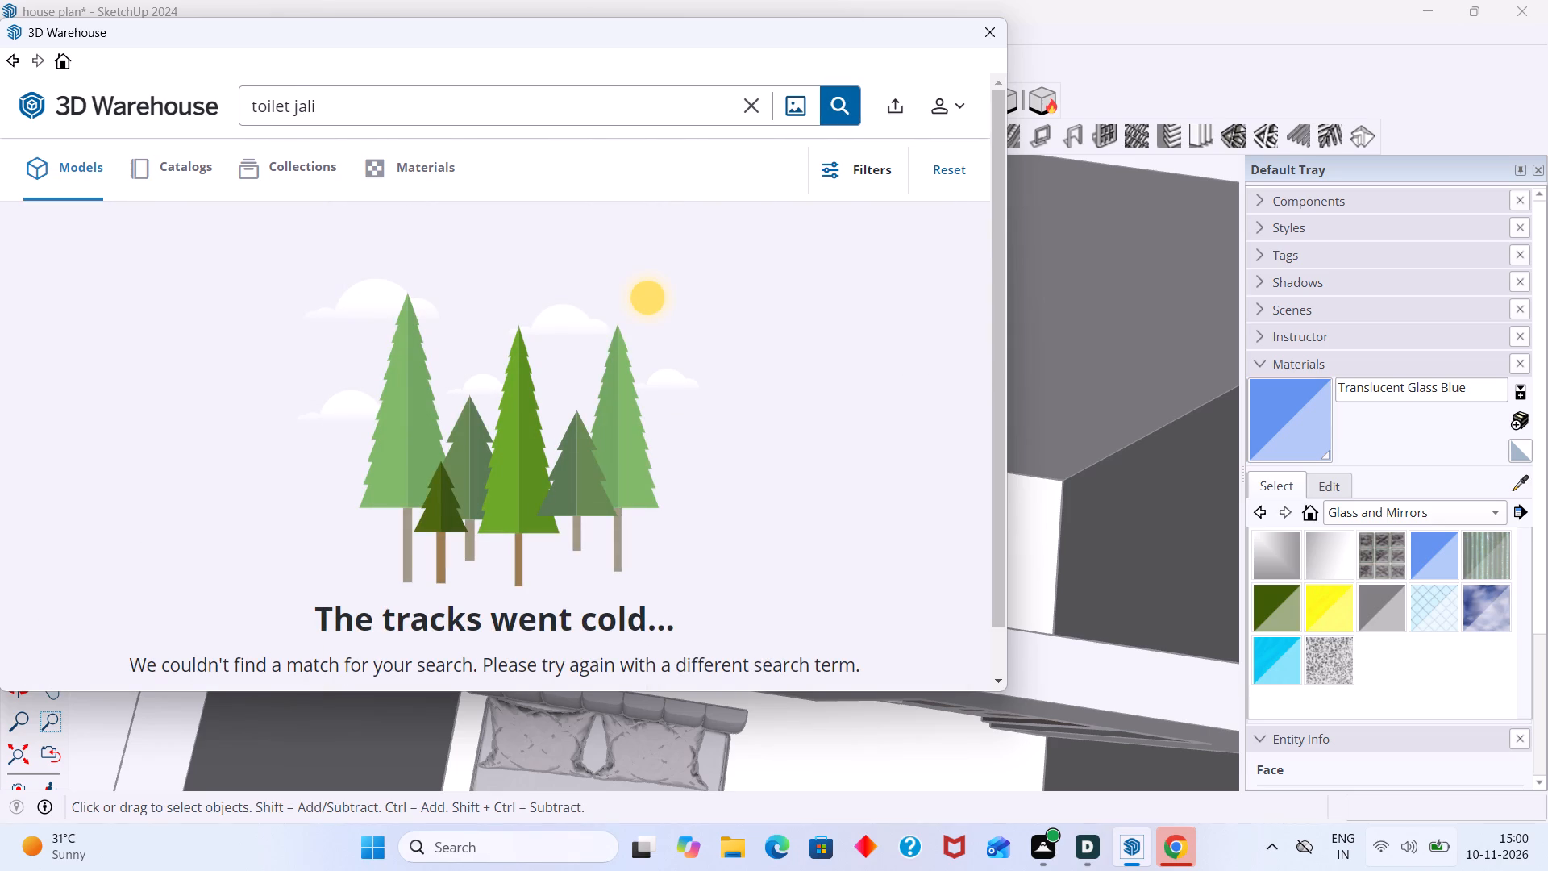
pyautogui.press('BackSpace')
pyautogui.press('BackSpace')
pyautogui.press('BackSpace')
pyautogui.press('BackSpace')
pyautogui.press('BackSpace')
pyautogui.press('BackSpace')
pyautogui.press('BackSpace')
pyautogui.press('BackSpace')
pyautogui.press('BackSpace')
pyautogui.press('BackSpace')
pyautogui.press('BackSpace')
pyautogui.press('BackSpace')
pyautogui.press('BackSpace')
pyautogui.press('BackSpace')
pyautogui.press('BackSpace')
pyautogui.press('BackSpace')
pyautogui.press('BackSpace')
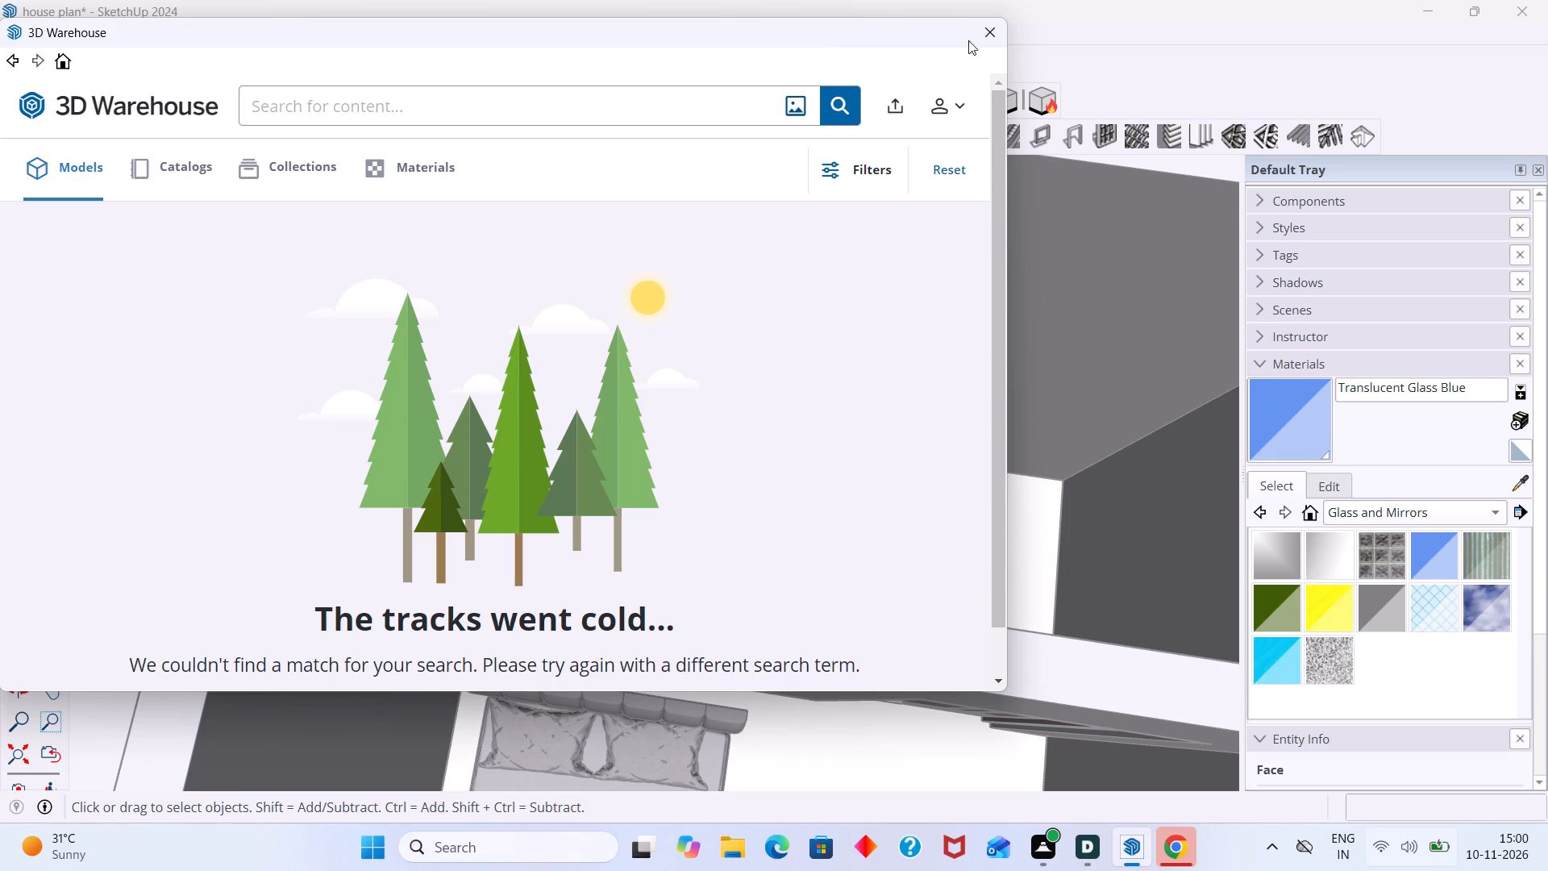
pyautogui.click(988, 31)
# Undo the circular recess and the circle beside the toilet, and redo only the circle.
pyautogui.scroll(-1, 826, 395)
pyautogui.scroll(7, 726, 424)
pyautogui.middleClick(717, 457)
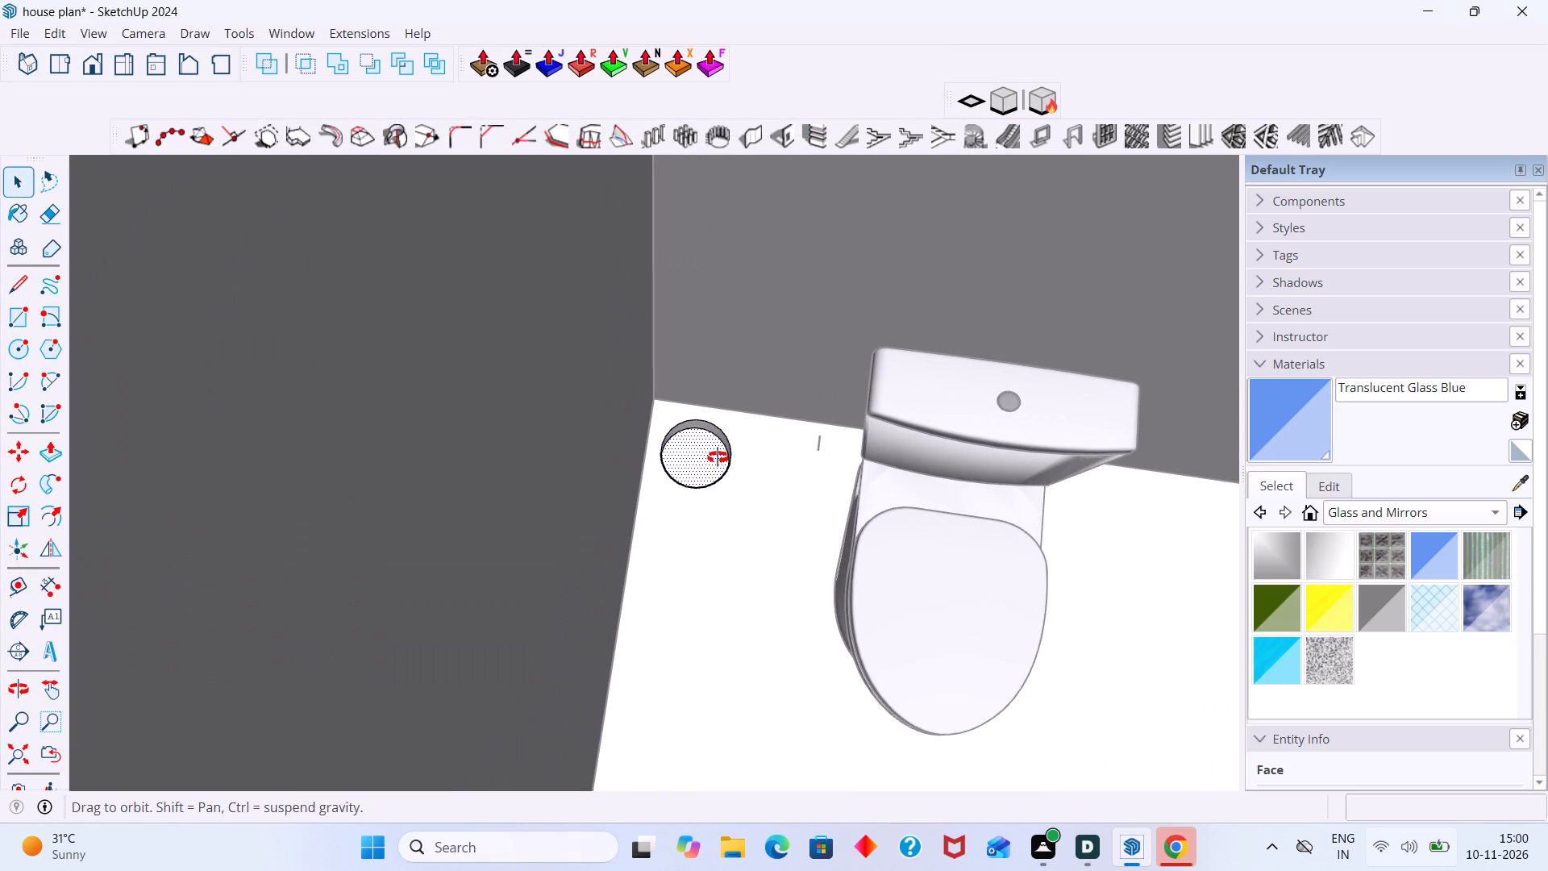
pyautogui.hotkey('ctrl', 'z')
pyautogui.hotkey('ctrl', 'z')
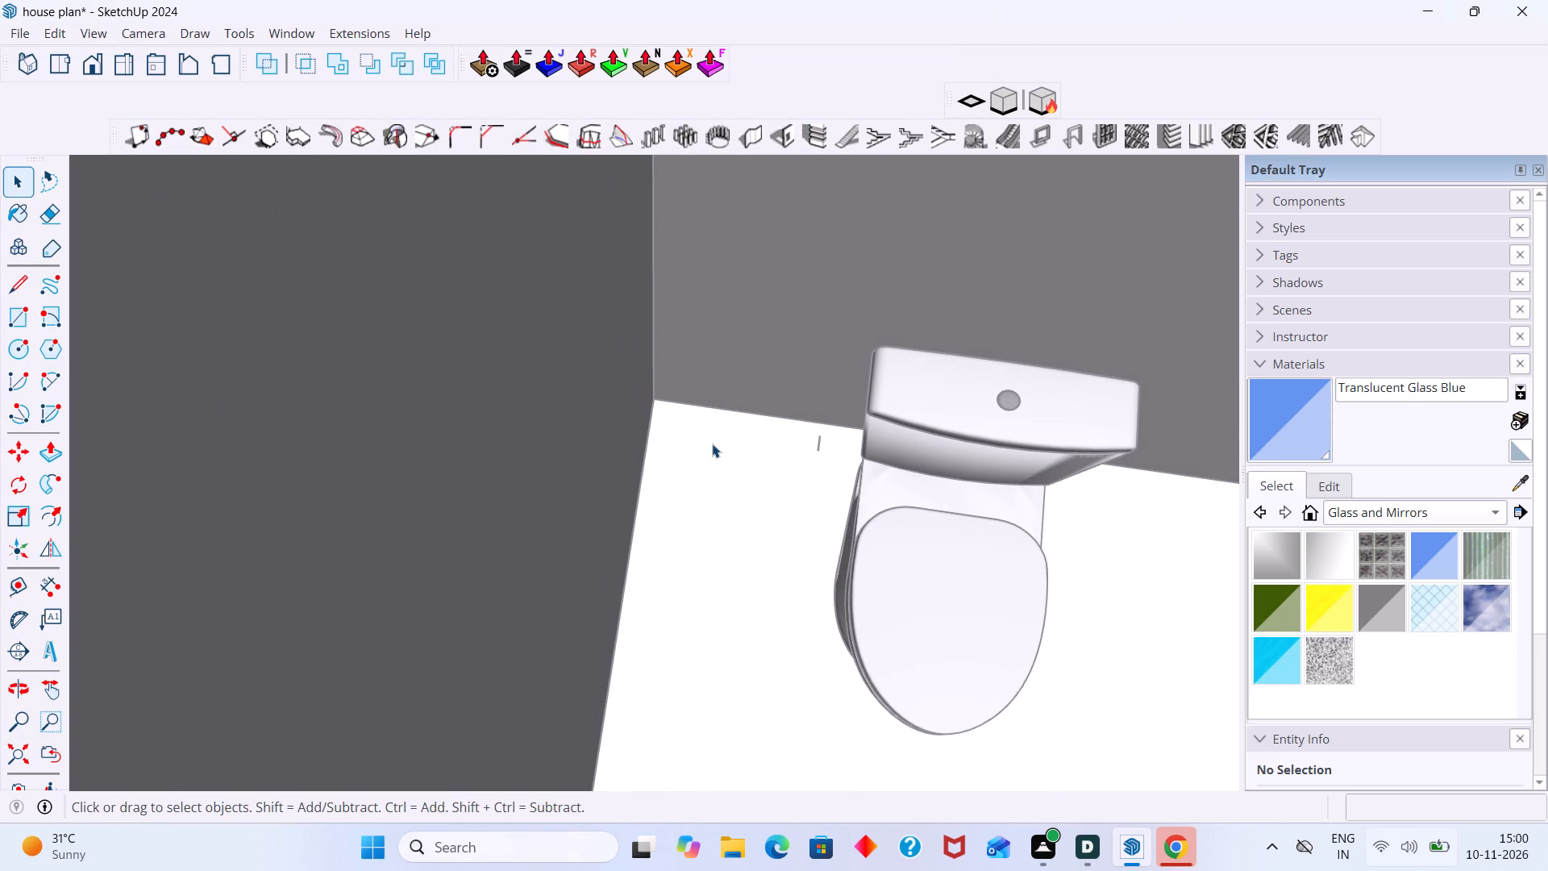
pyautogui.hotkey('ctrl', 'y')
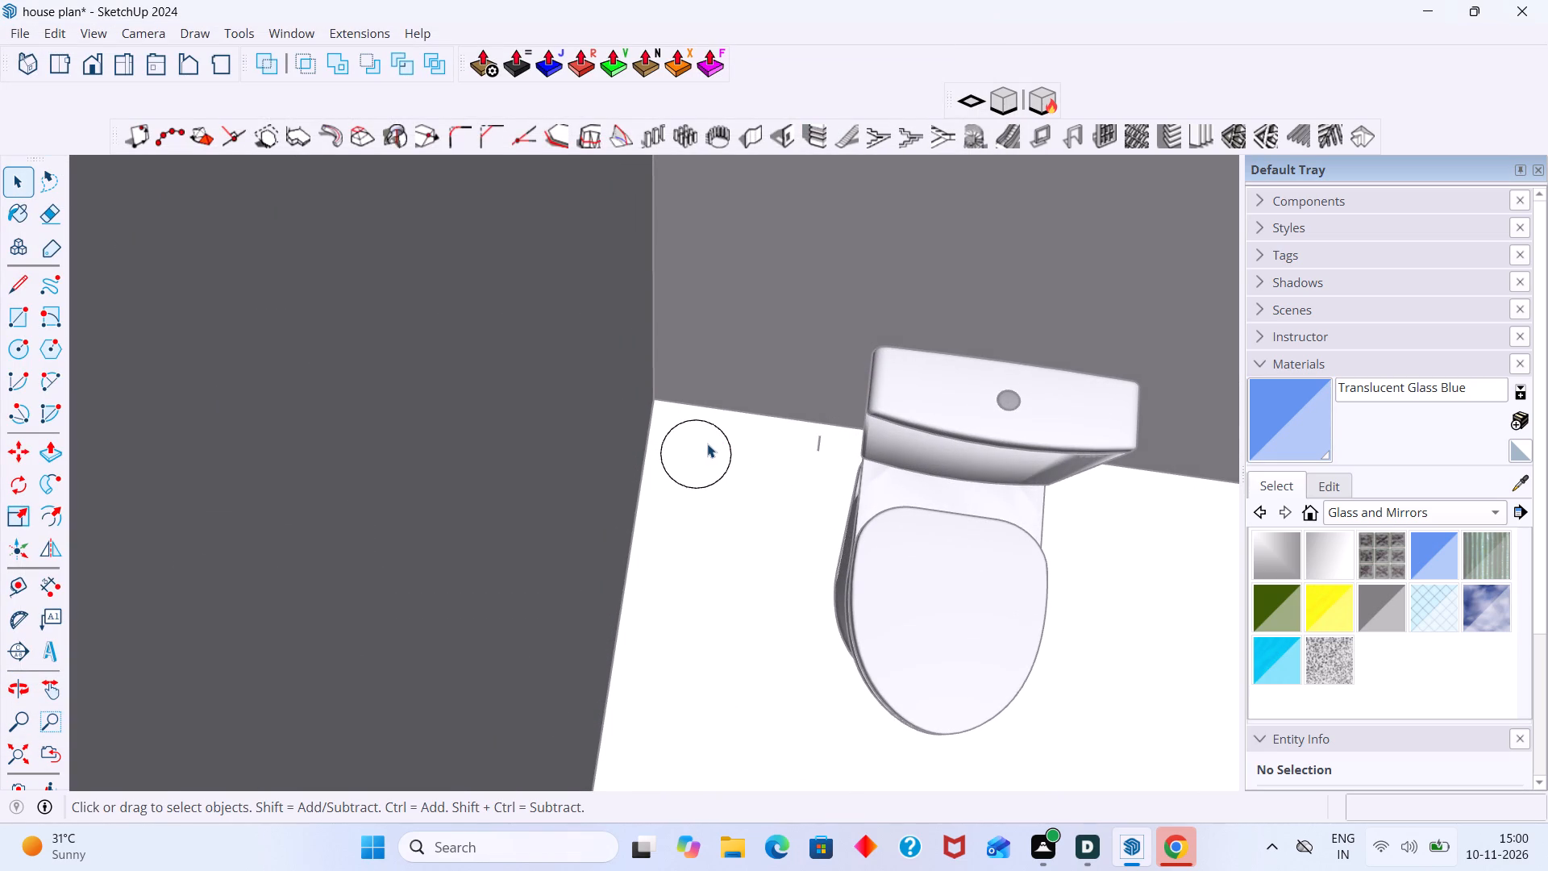
# Copy the drain circle into the other toilet room, placing it in the floor corner beside that room's toilet.
pyautogui.scroll(-3, 709, 438)
pyautogui.click(695, 451)
pyautogui.doubleClick(690, 451)
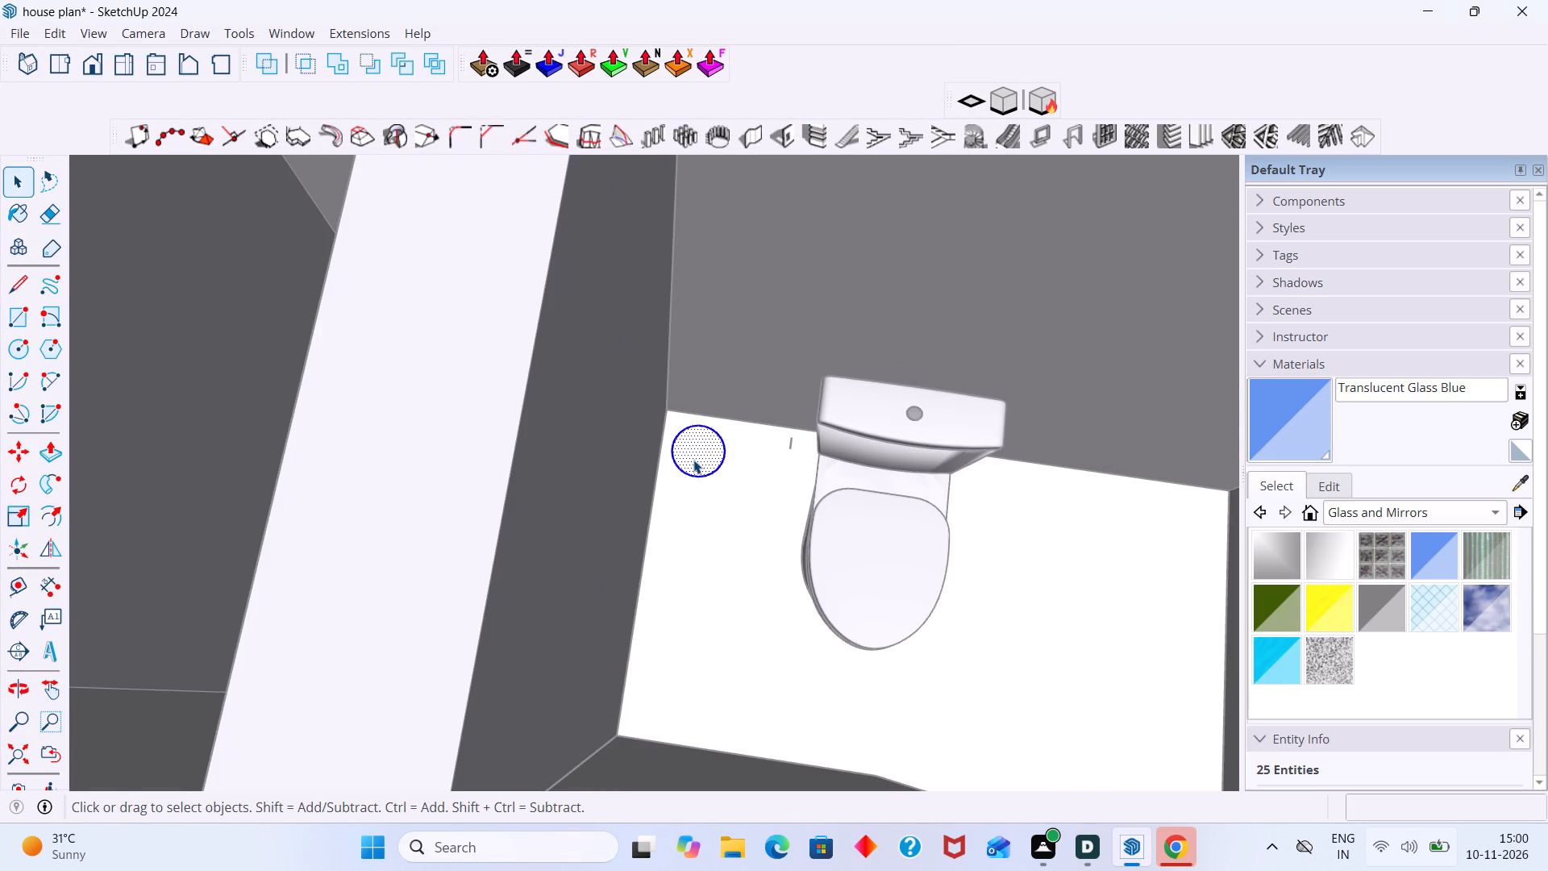
pyautogui.press('m')
pyautogui.scroll(1, 697, 457)
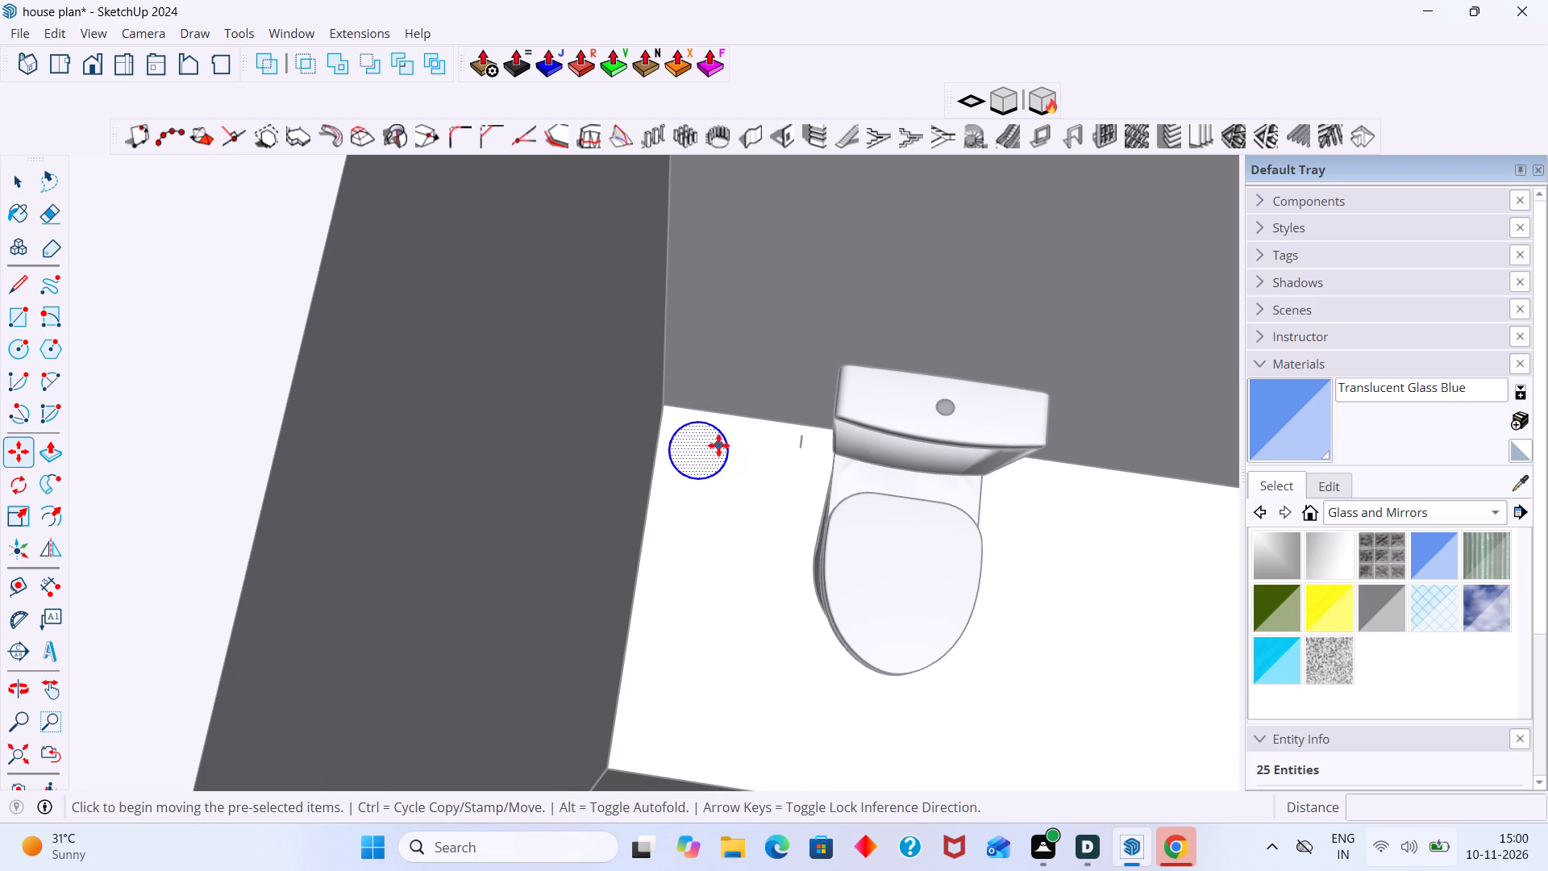
pyautogui.click(691, 476)
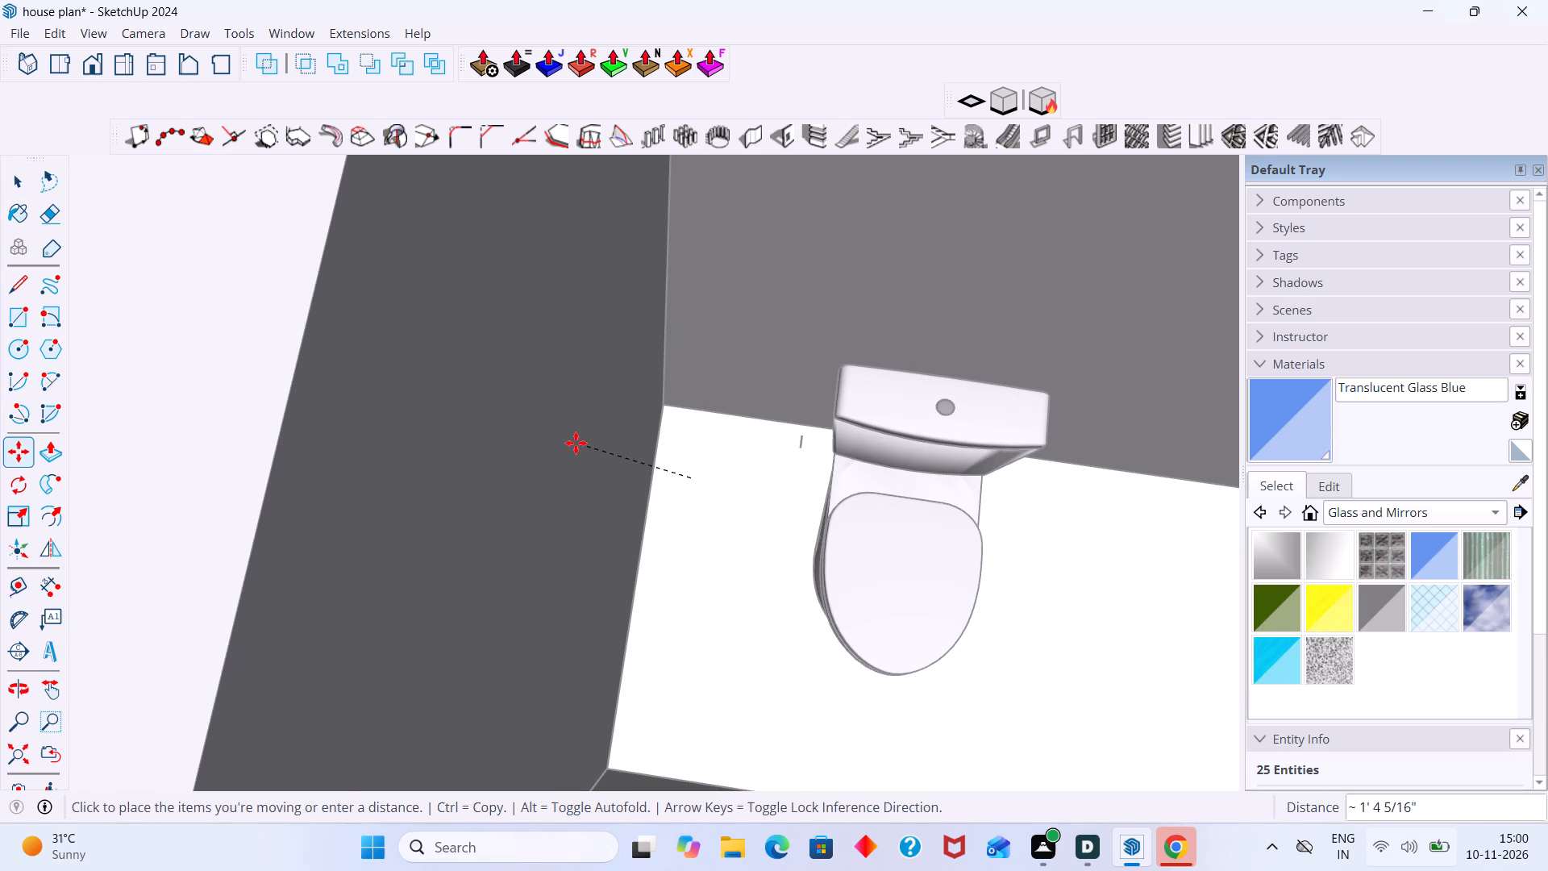
pyautogui.scroll(-8, 513, 411)
pyautogui.keyDown('shift'); pyautogui.moveTo(443, 413); pyautogui.dragTo(726, 496, button='middle'); pyautogui.keyUp('shift')
pyautogui.scroll(-2, 630, 448)
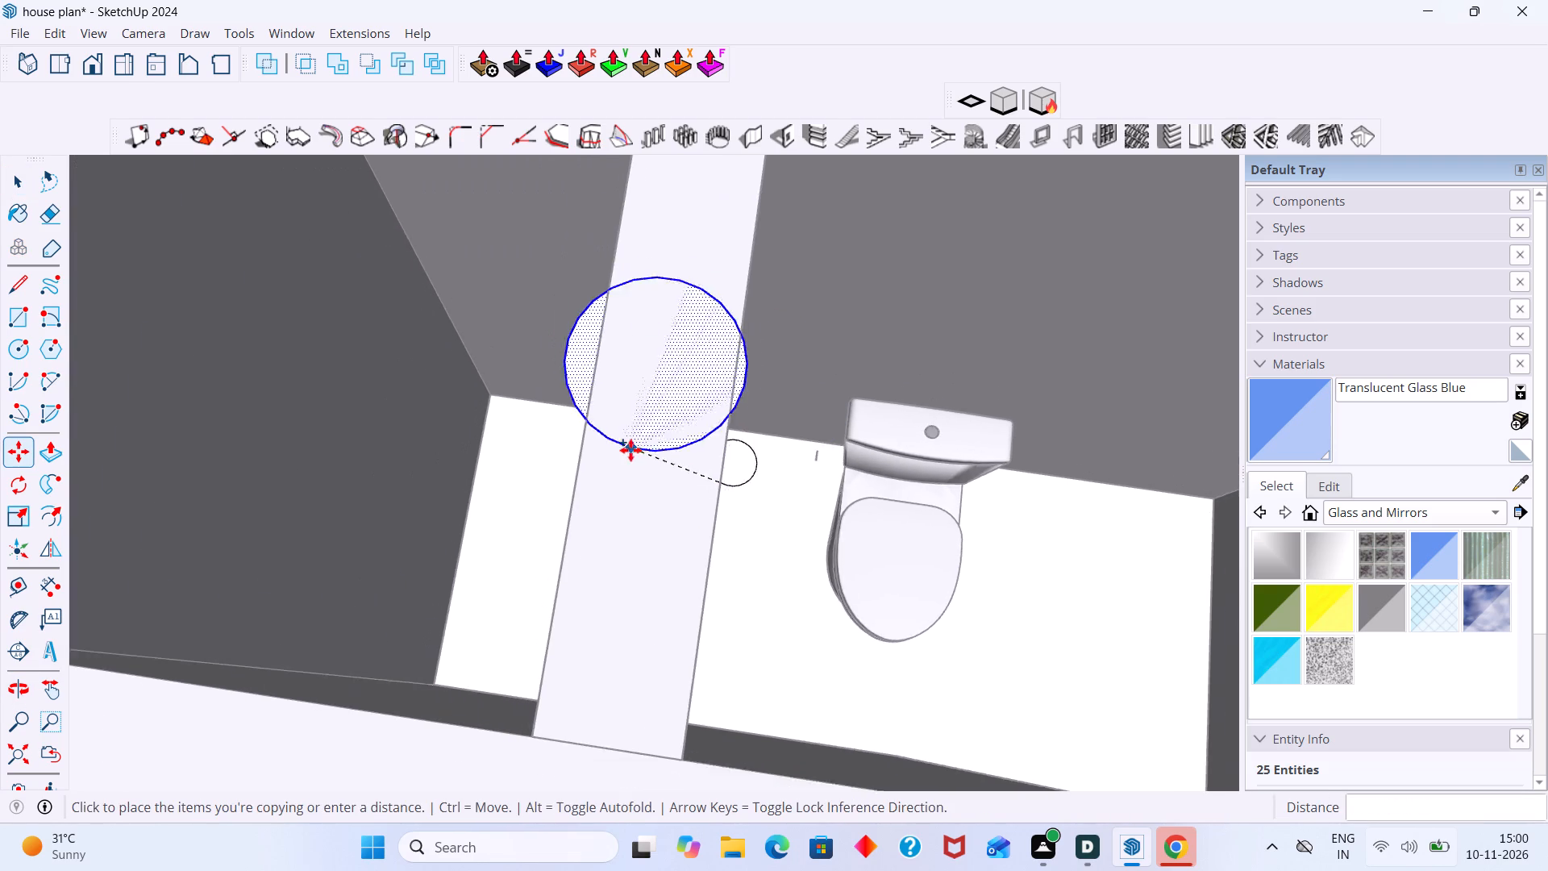
pyautogui.scroll(-17, 630, 450)
pyautogui.moveTo(468, 425); pyautogui.dragTo(581, 467, button='middle')
pyautogui.scroll(6, 480, 468)
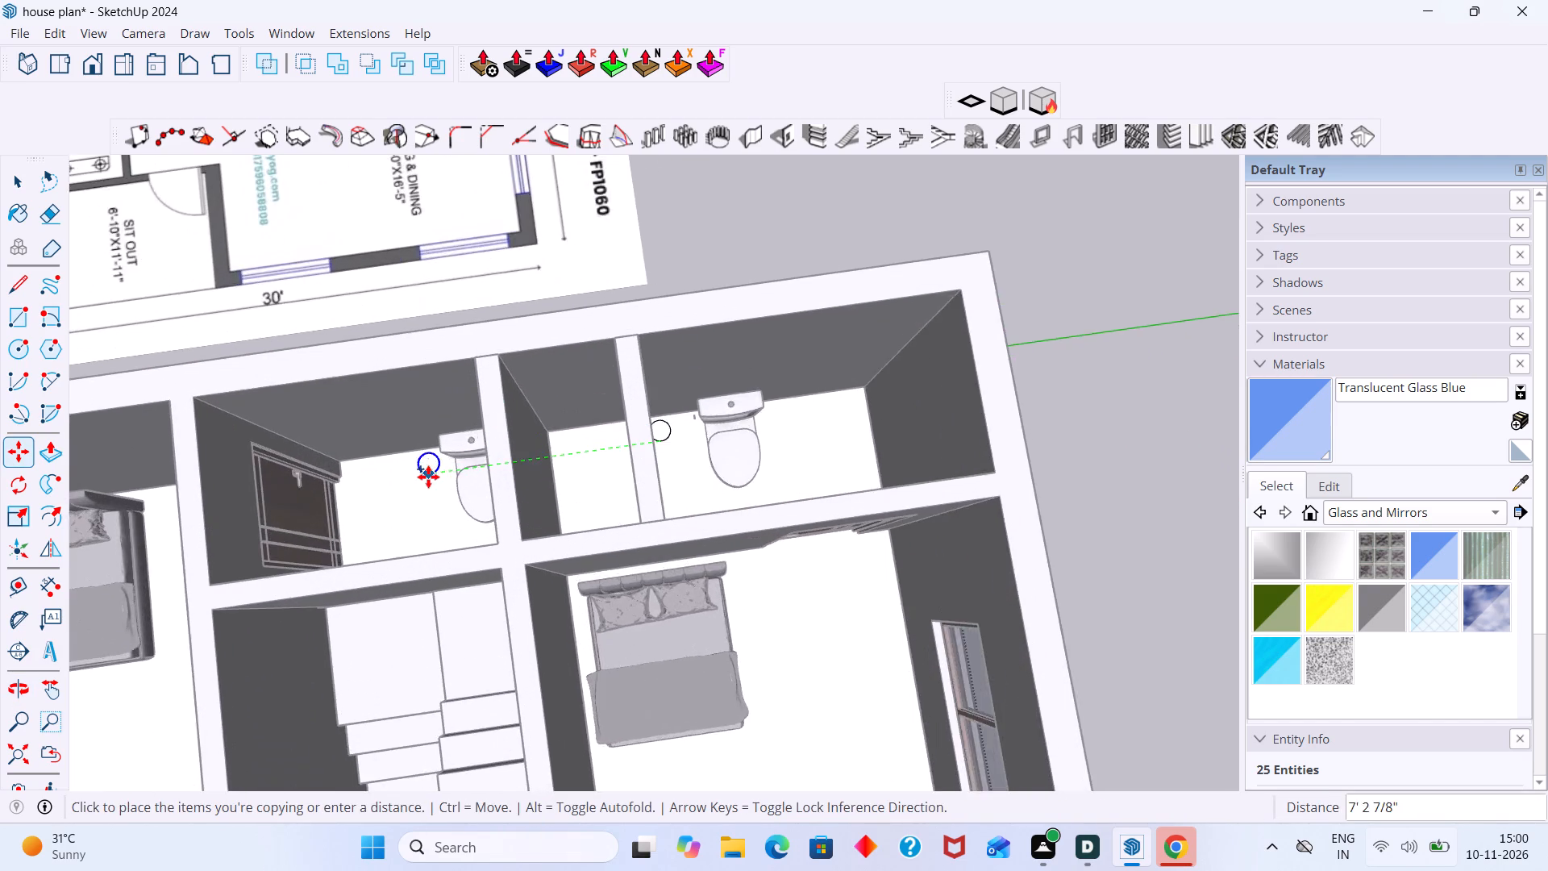
pyautogui.scroll(-9, 428, 477)
pyautogui.moveTo(428, 481); pyautogui.dragTo(500, 565, button='middle')
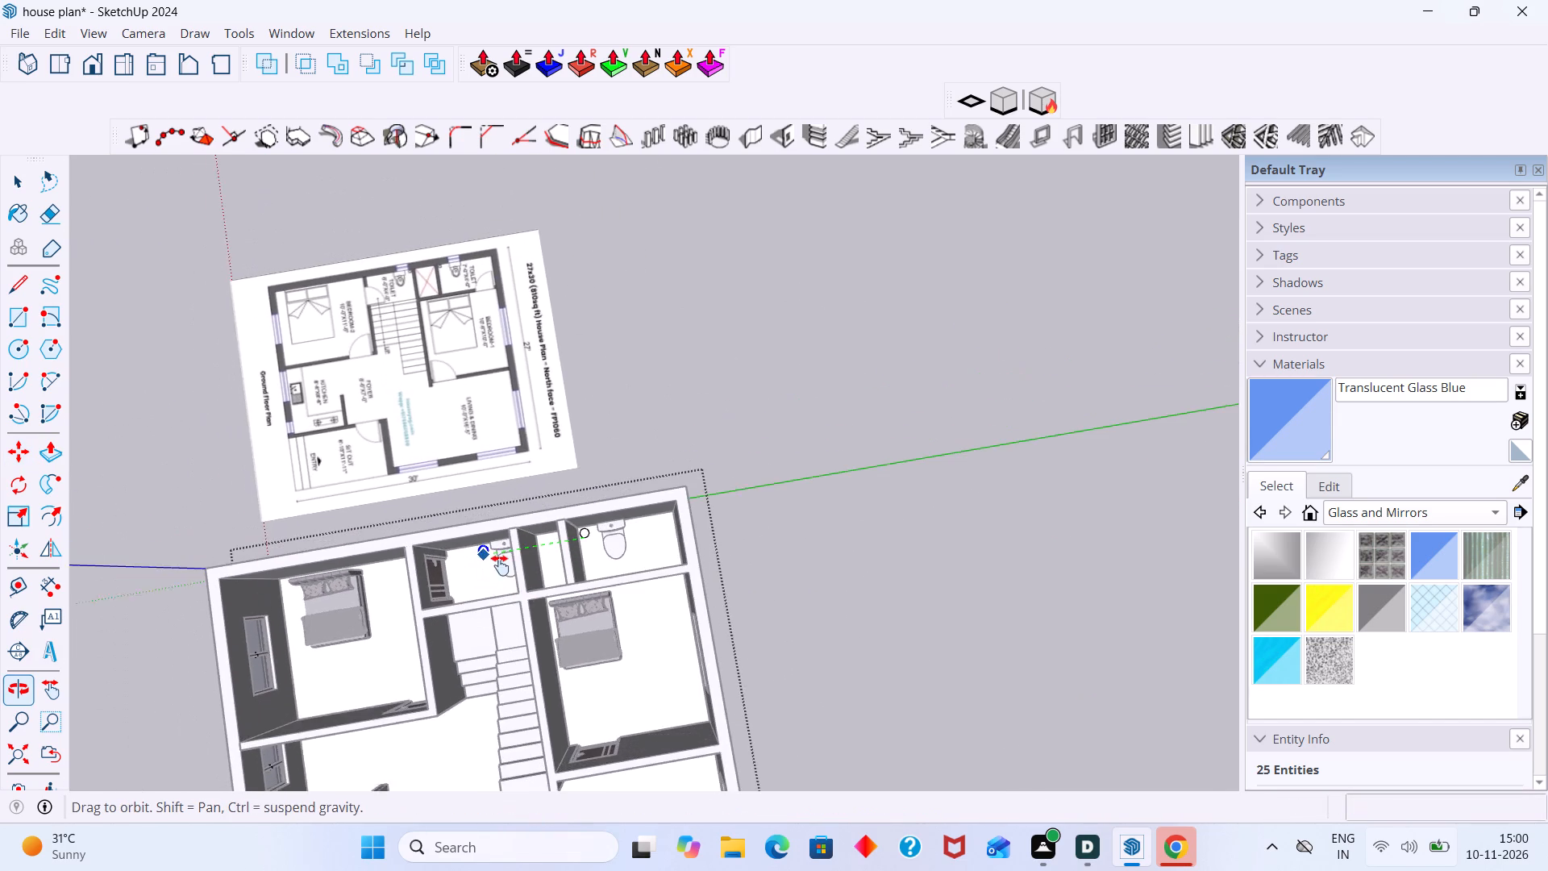
pyautogui.moveTo(500, 565); pyautogui.dragTo(518, 536, button='middle')
pyautogui.scroll(14, 492, 587)
pyautogui.scroll(-1, 552, 575)
pyautogui.moveTo(573, 569); pyautogui.dragTo(634, 569, button='middle')
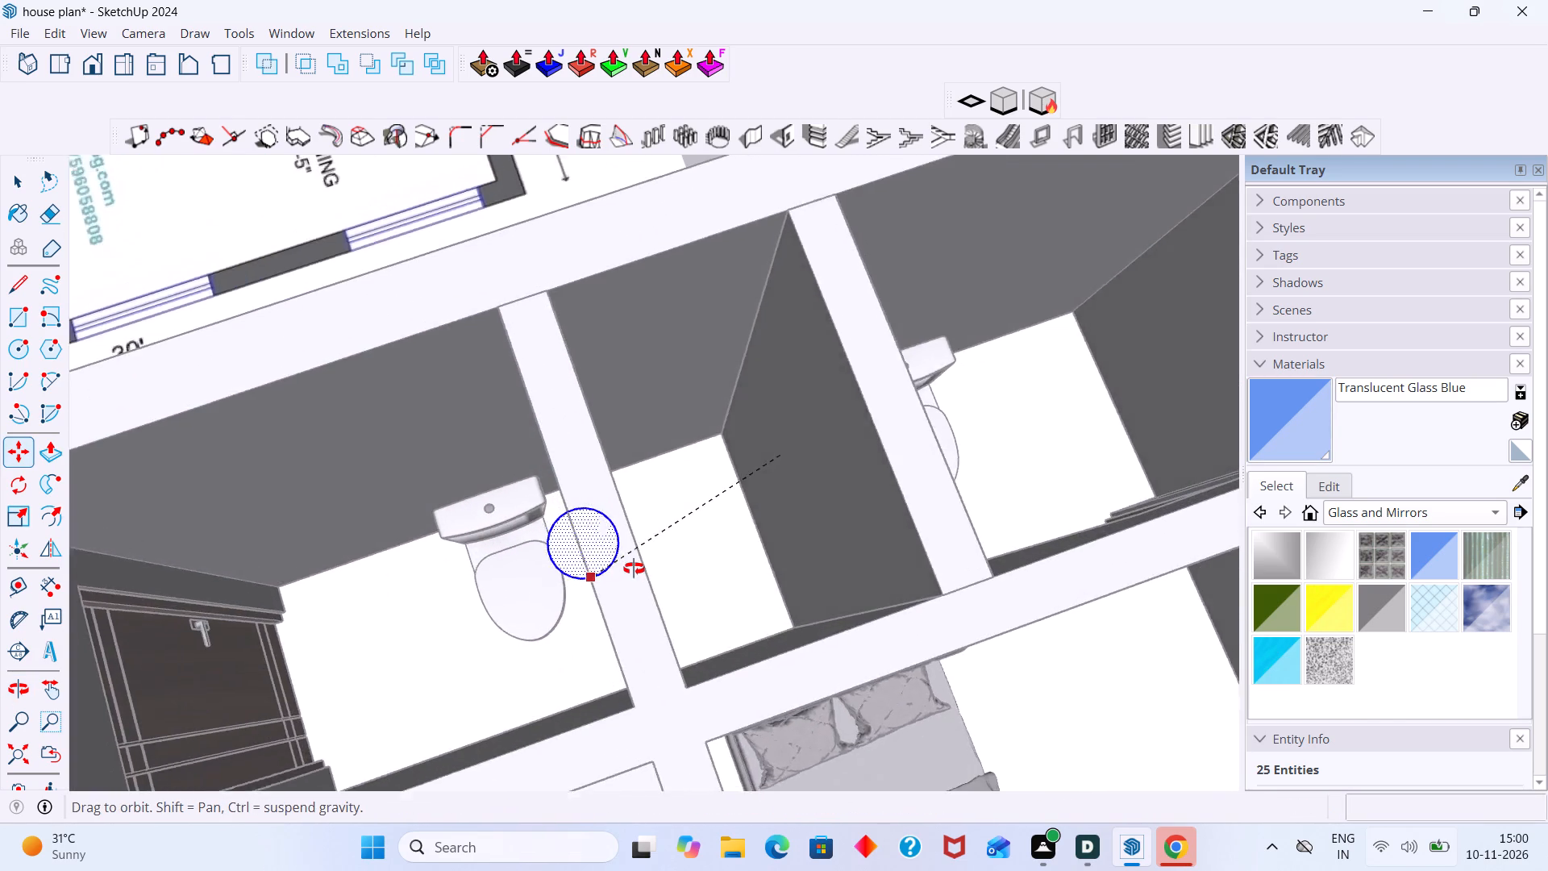
pyautogui.moveTo(634, 569); pyautogui.dragTo(762, 553, button='middle')
pyautogui.scroll(20, 658, 567)
pyautogui.scroll(2, 658, 567)
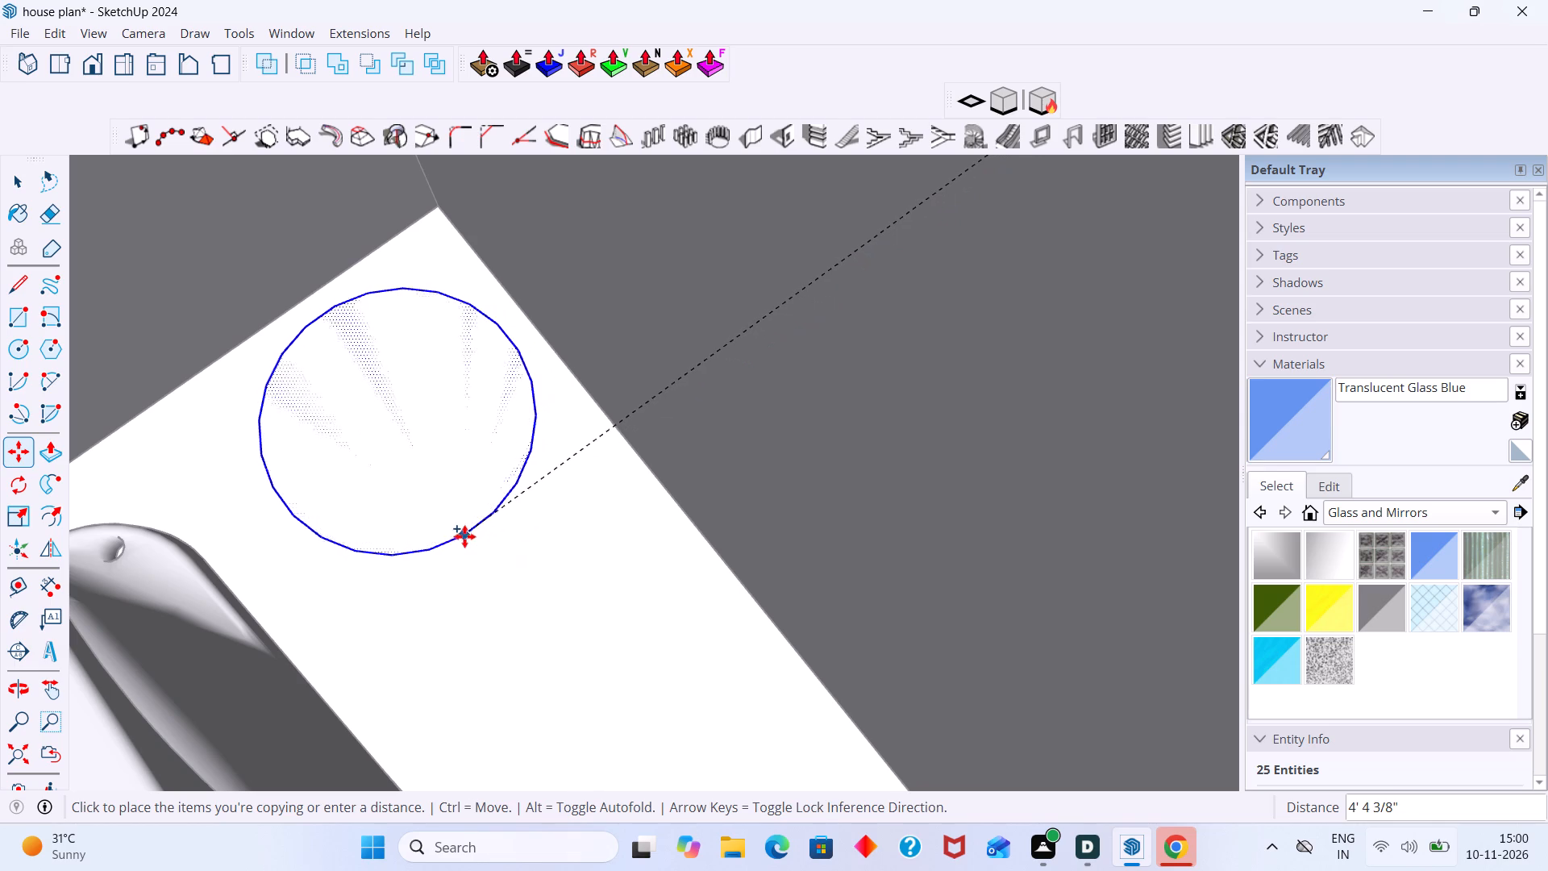
pyautogui.click(465, 537)
pyautogui.press('space')
pyautogui.scroll(1, 533, 569)
pyautogui.scroll(-14, 535, 573)
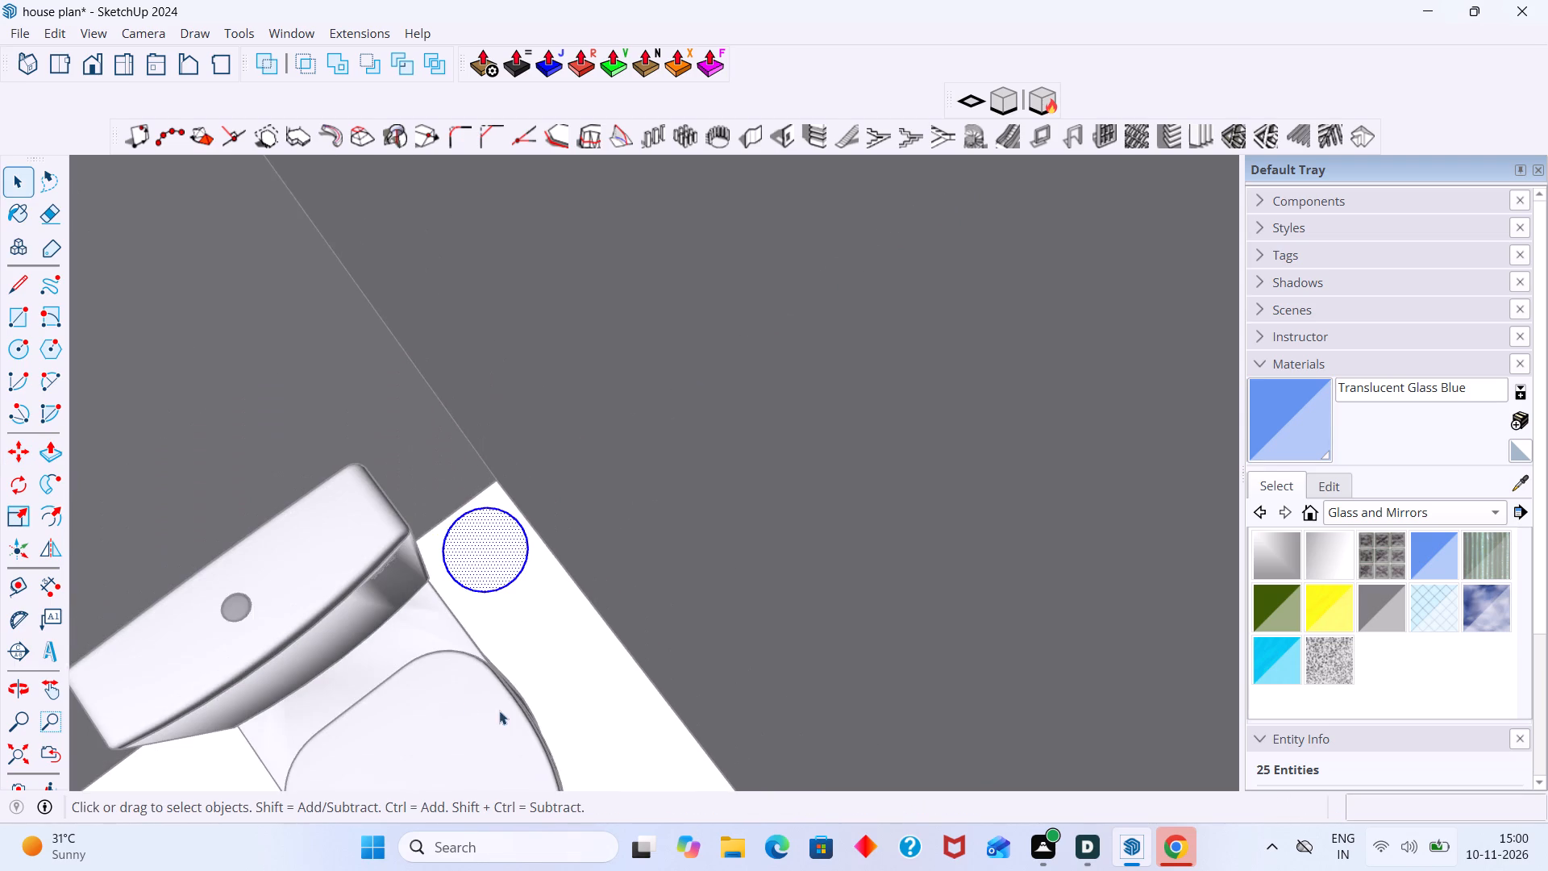
# Move the toilet next to the copied drain circle 10" along the back wall, away from the circle.
pyautogui.click(453, 697)
pyautogui.moveTo(446, 691); pyautogui.dragTo(377, 624, button='middle')
pyautogui.scroll(-13, 373, 626)
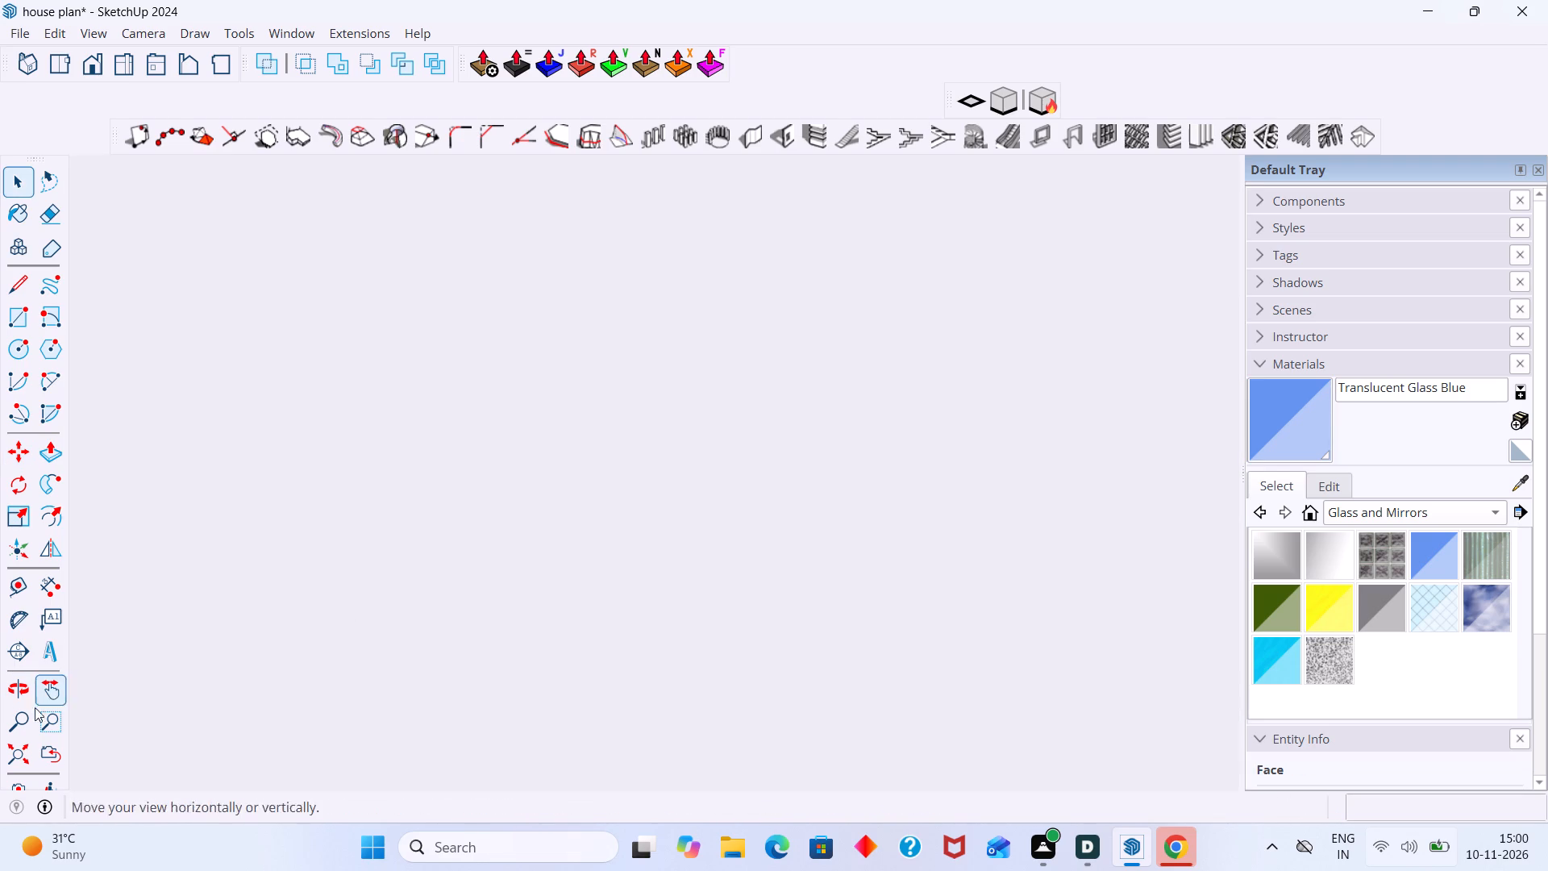
pyautogui.click(25, 752)
pyautogui.scroll(-3, 271, 634)
pyautogui.click(794, 409)
pyautogui.scroll(2, 447, 489)
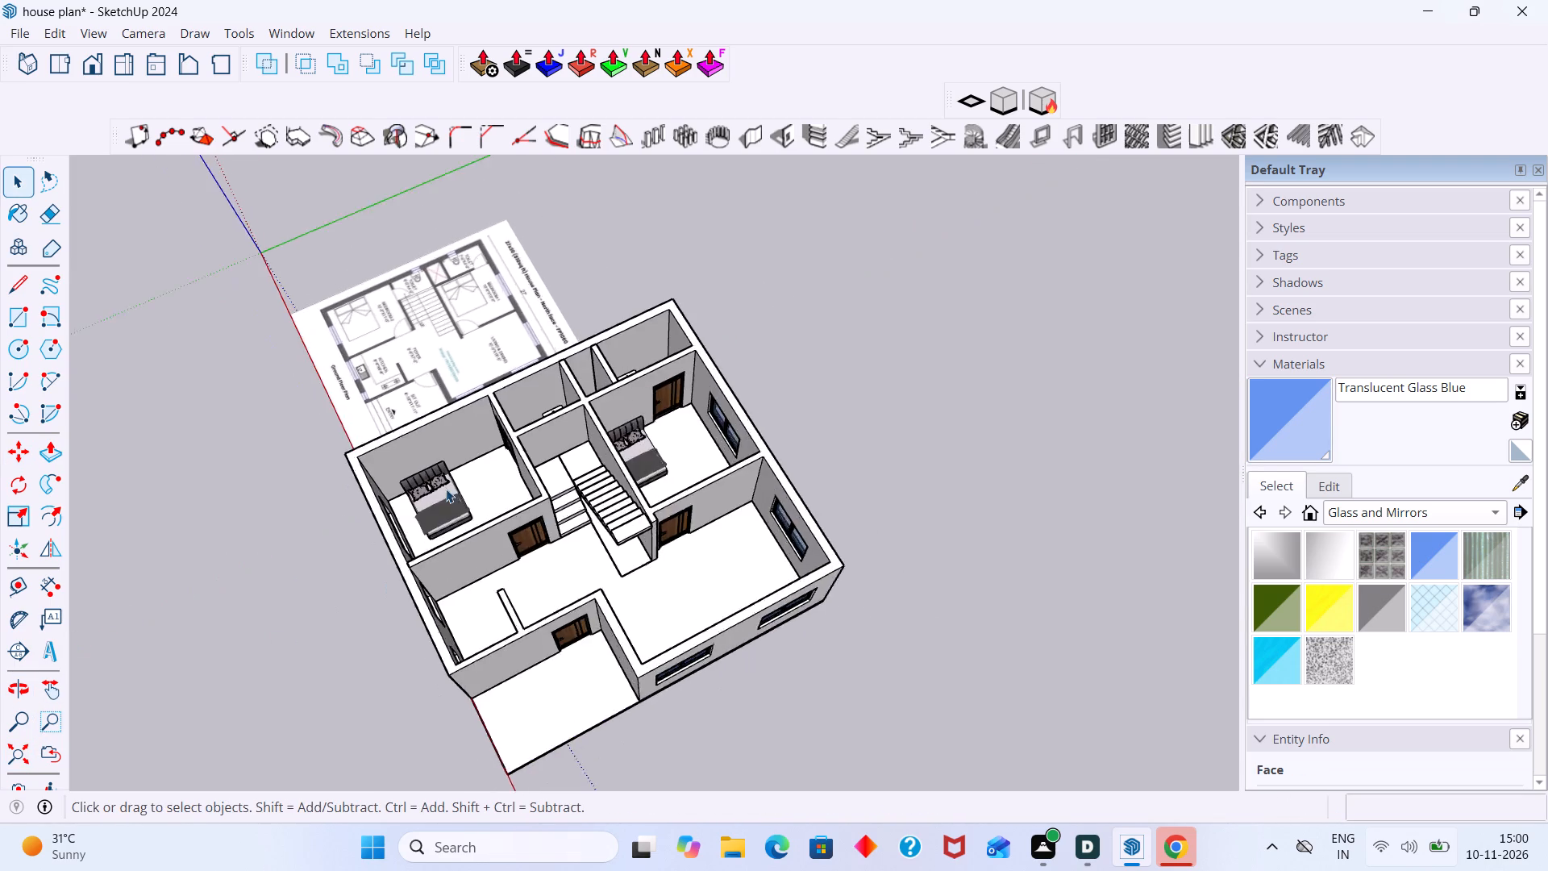
pyautogui.scroll(5, 446, 489)
pyautogui.moveTo(517, 464); pyautogui.dragTo(382, 451, button='middle')
pyautogui.scroll(2, 580, 411)
pyautogui.moveTo(888, 413); pyautogui.dragTo(786, 501, button='middle')
pyautogui.scroll(7, 711, 355)
pyautogui.click(718, 354)
pyautogui.moveTo(745, 366); pyautogui.dragTo(758, 481, button='middle')
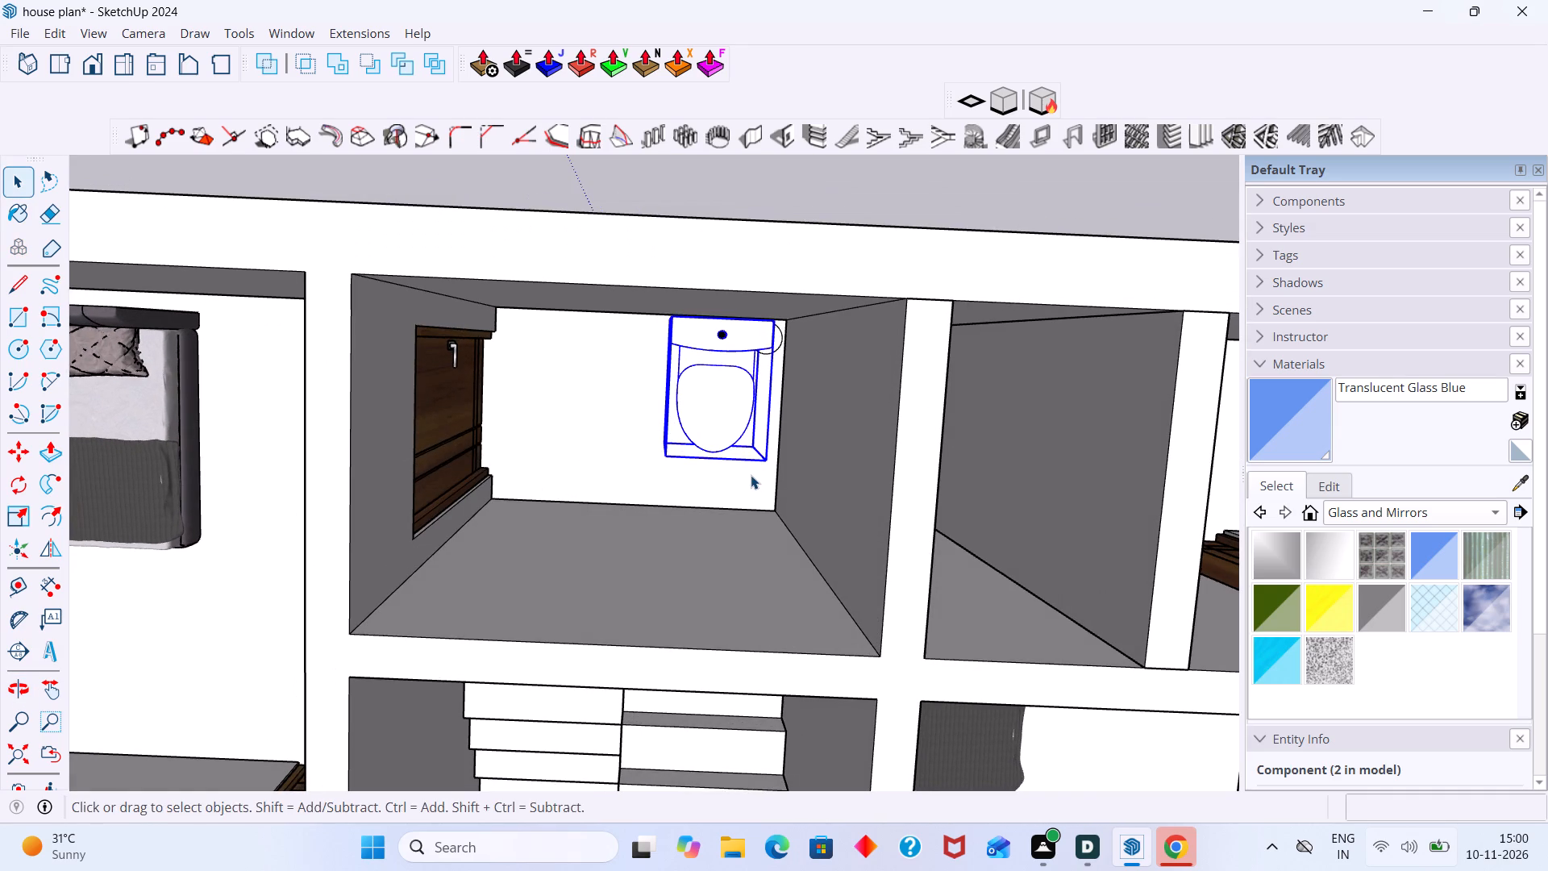
pyautogui.press('m')
pyautogui.scroll(2, 681, 406)
pyautogui.moveTo(673, 460); pyautogui.dragTo(966, 358, button='middle')
pyautogui.scroll(1, 621, 413)
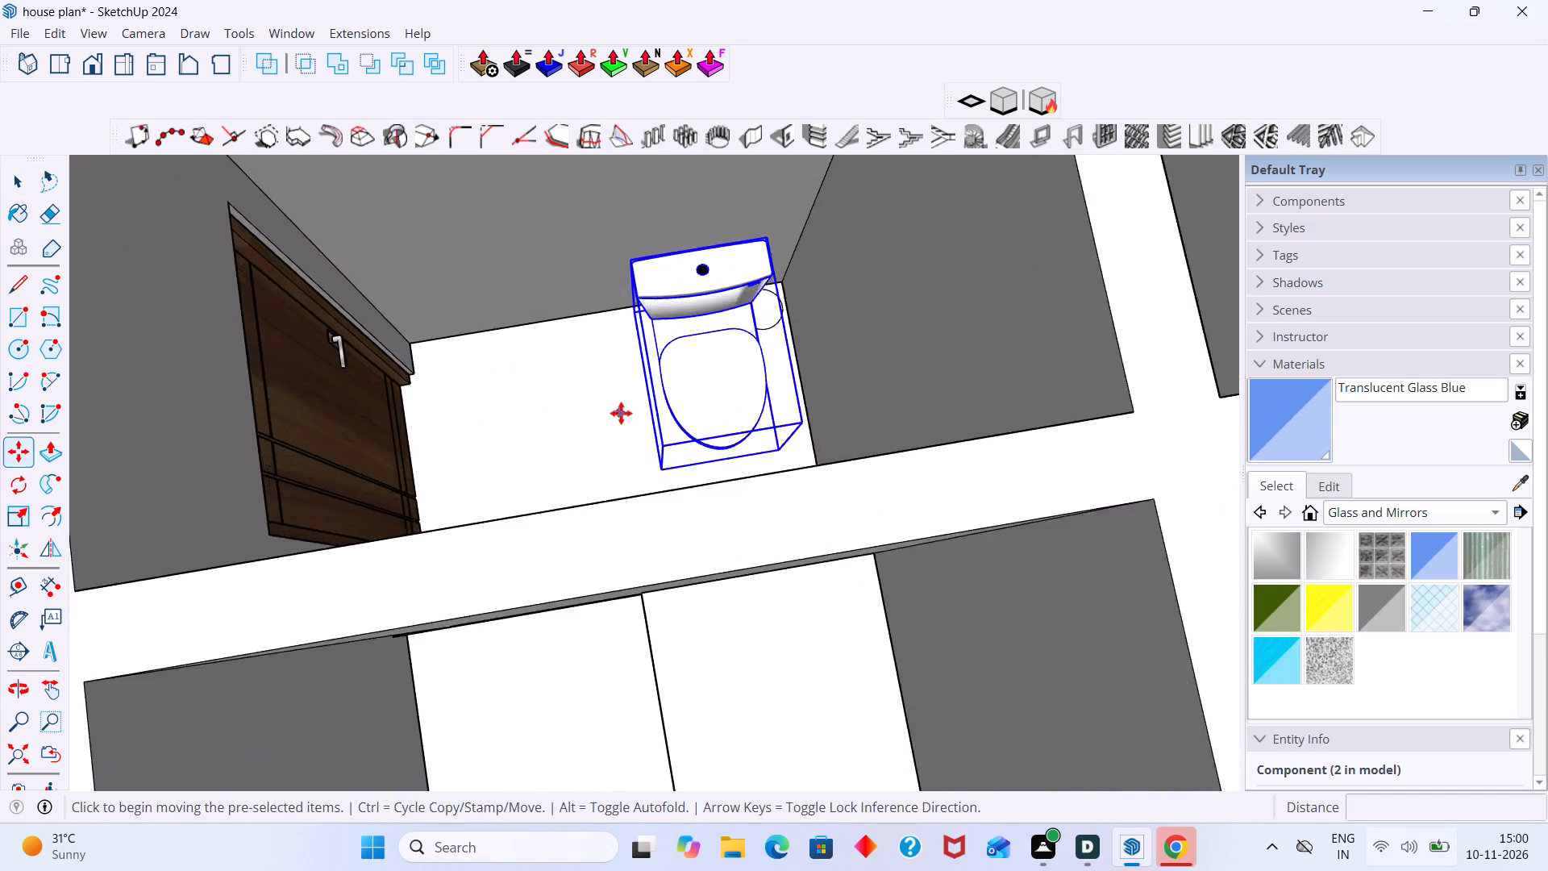
pyautogui.moveTo(621, 413); pyautogui.dragTo(777, 377, button='middle')
pyautogui.scroll(11, 639, 348)
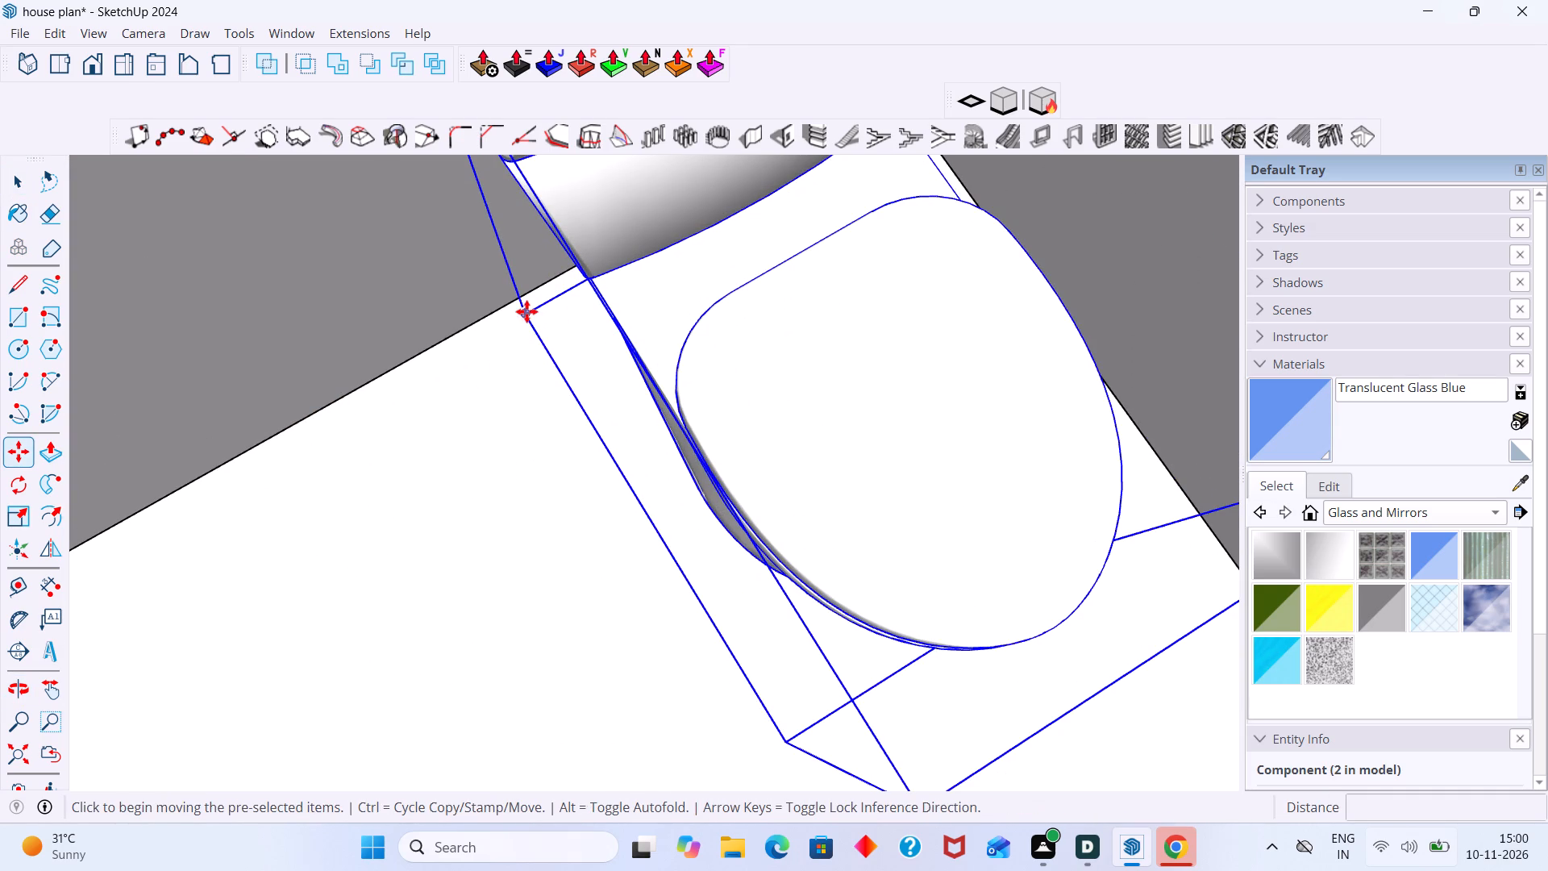
pyautogui.click(526, 310)
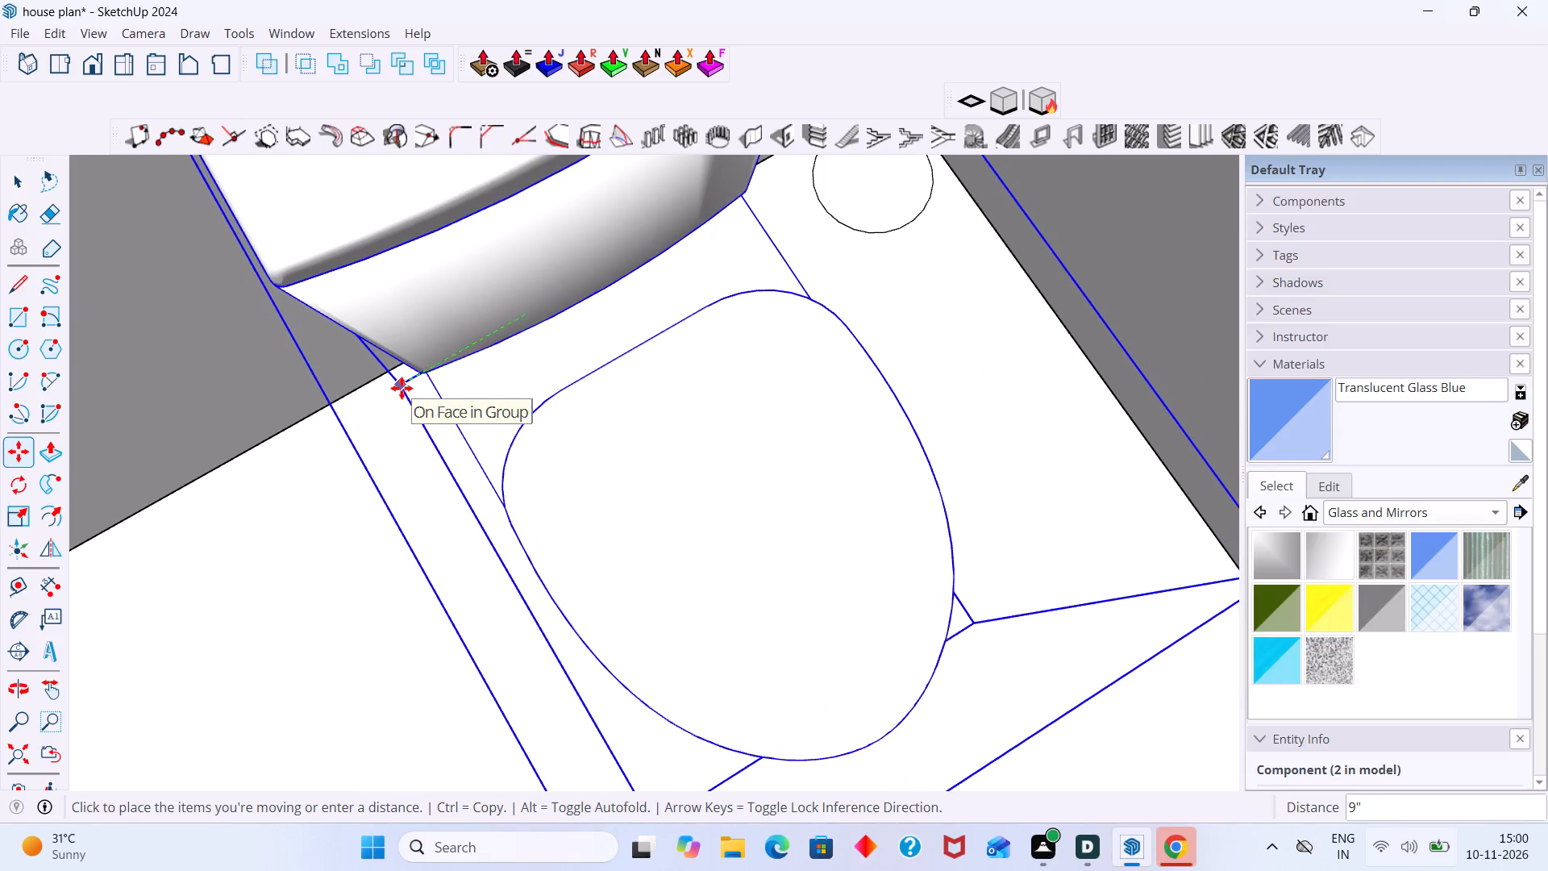
pyautogui.click(396, 393)
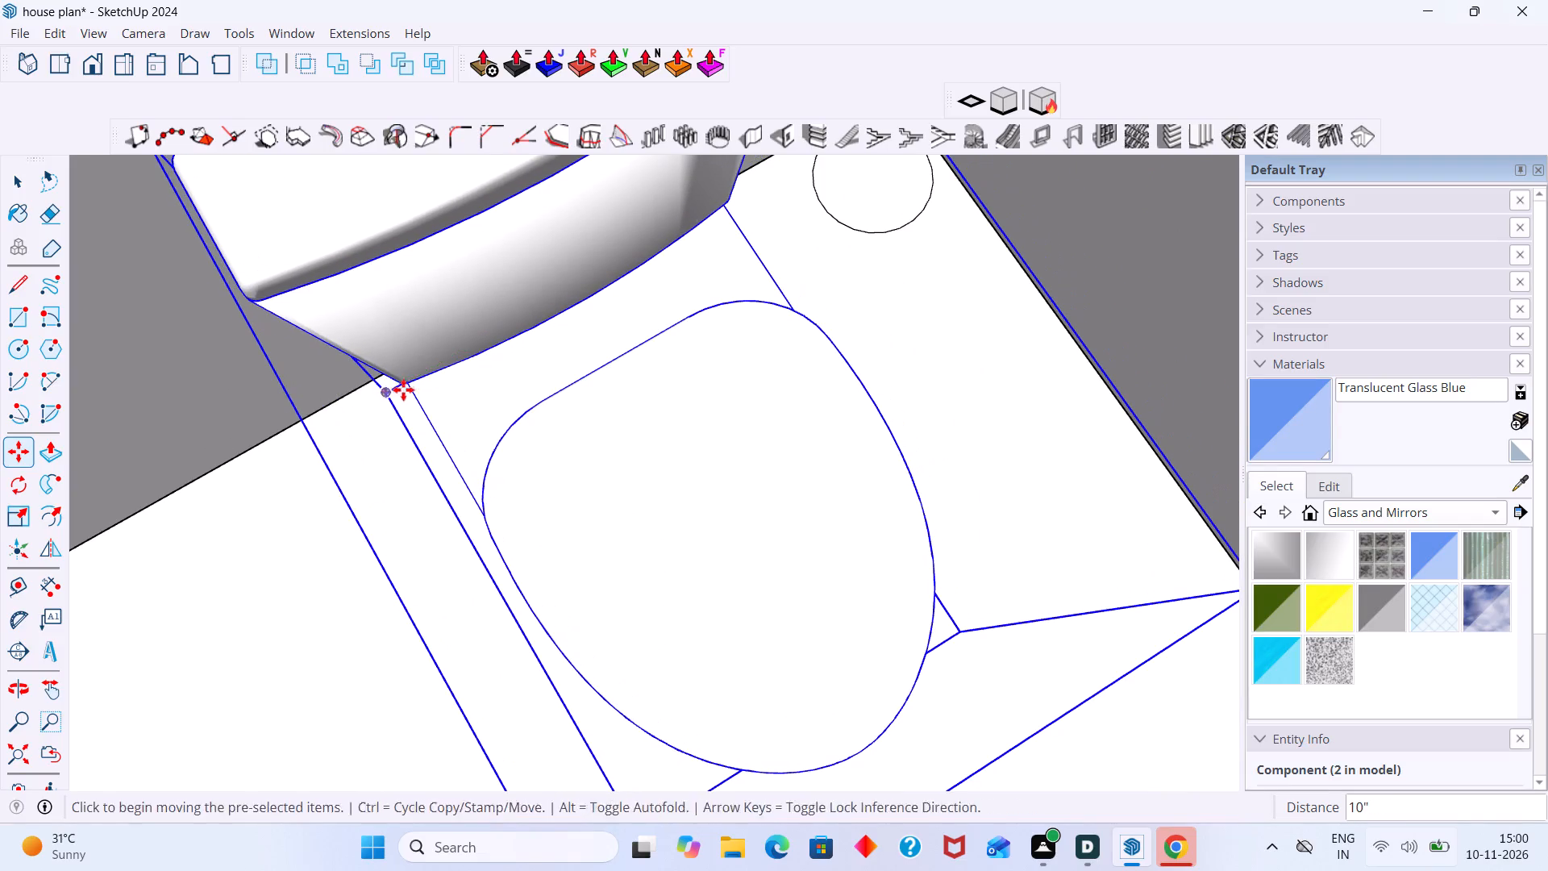
pyautogui.press('space')
# Open the wall group and place vertical guides on the wall behind that toilet, about 2' 9" and 1' 6" from its side edges.
pyautogui.scroll(-20, 509, 364)
pyautogui.scroll(-10, 746, 344)
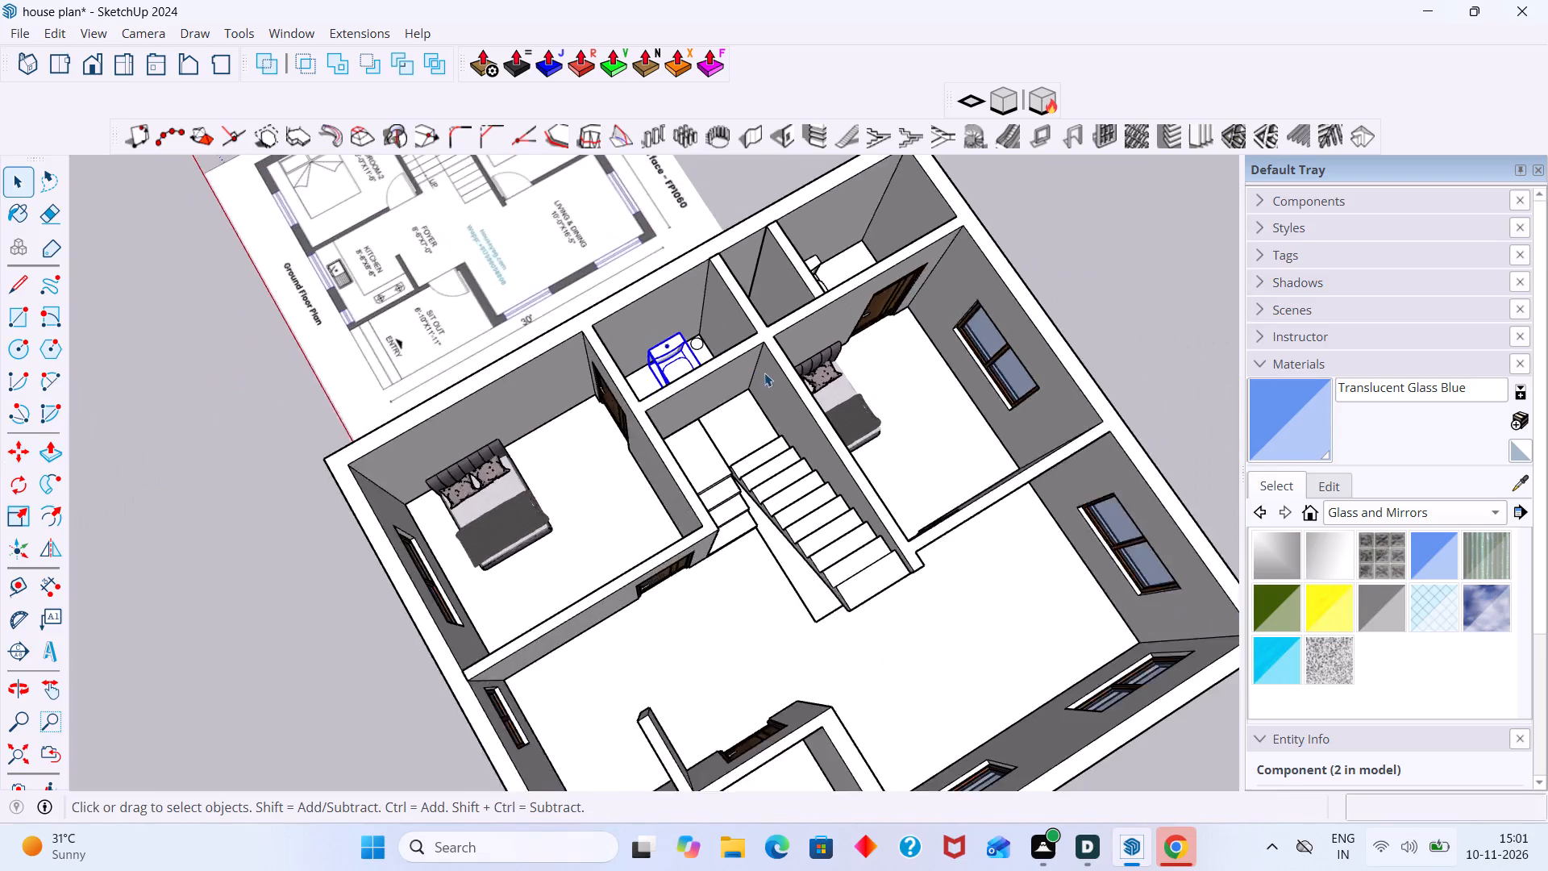
pyautogui.scroll(-3, 764, 373)
pyautogui.click(1055, 265)
pyautogui.scroll(10, 782, 348)
pyautogui.moveTo(623, 359); pyautogui.dragTo(493, 346, button='middle')
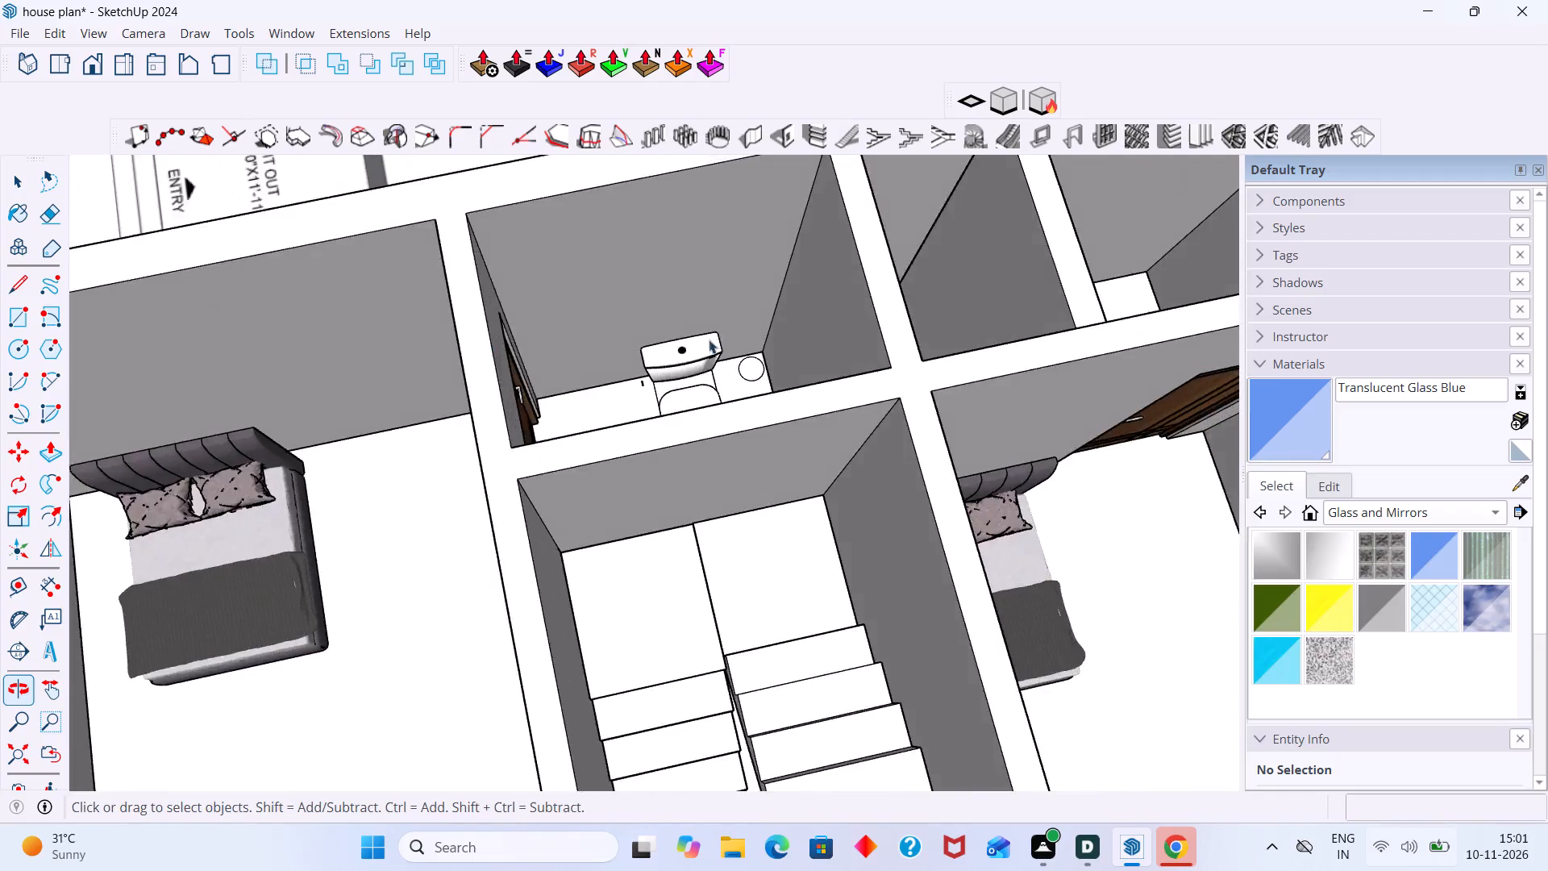
pyautogui.scroll(-7, 709, 336)
pyautogui.keyDown('shift'); pyautogui.moveTo(707, 319); pyautogui.dragTo(688, 517, button='middle'); pyautogui.keyUp('shift')
pyautogui.moveTo(639, 469); pyautogui.dragTo(626, 402, button='middle')
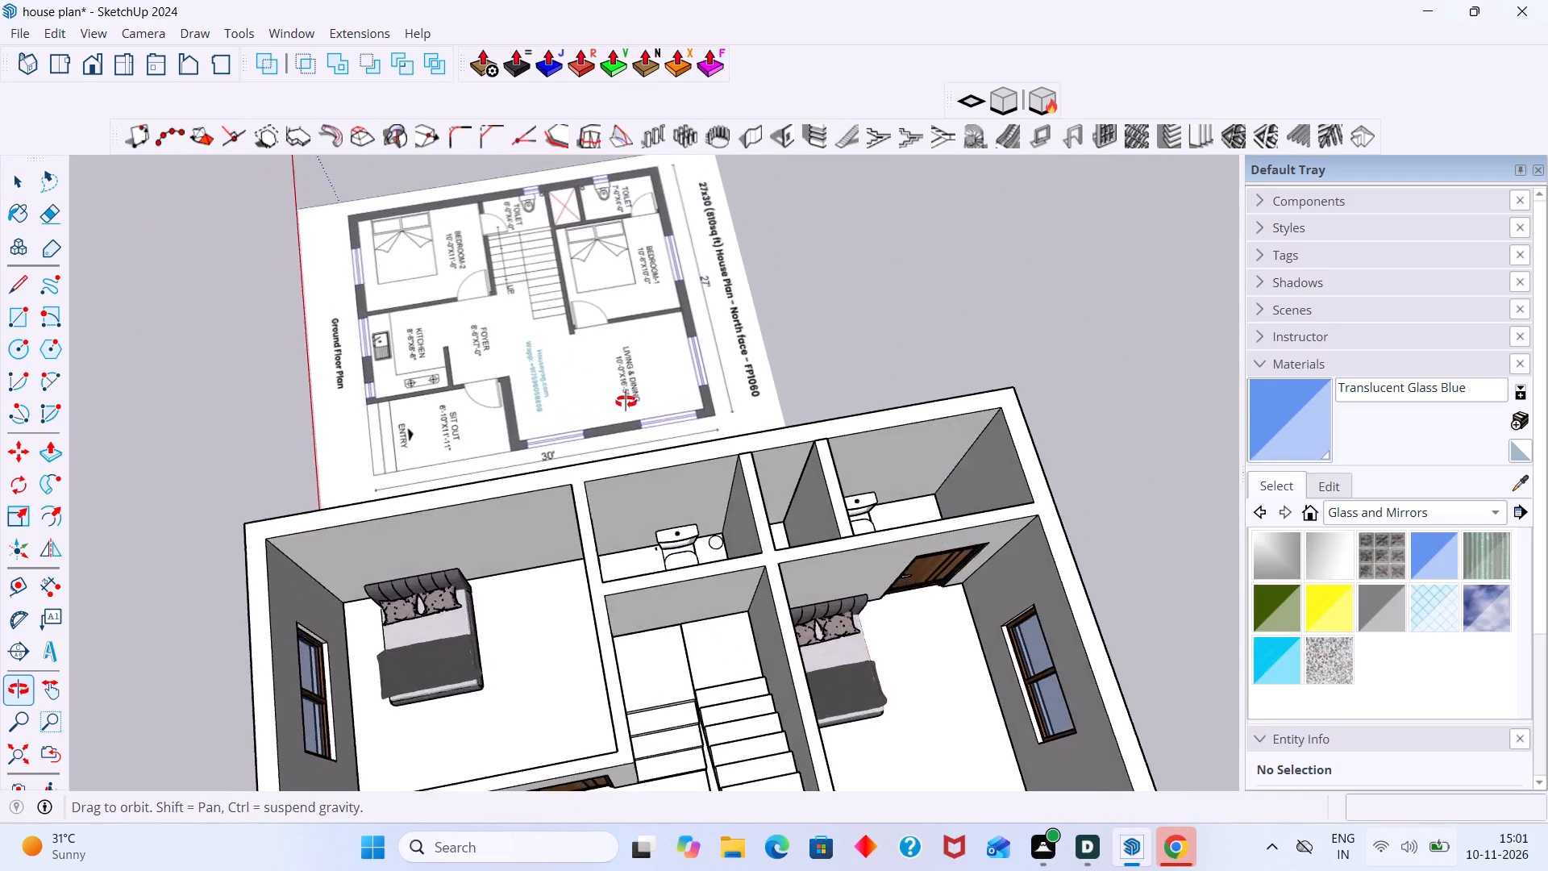
pyautogui.moveTo(626, 402); pyautogui.dragTo(626, 377, button='middle')
pyautogui.scroll(2, 515, 283)
pyautogui.moveTo(751, 565); pyautogui.dragTo(748, 530, button='middle')
pyautogui.scroll(5, 674, 579)
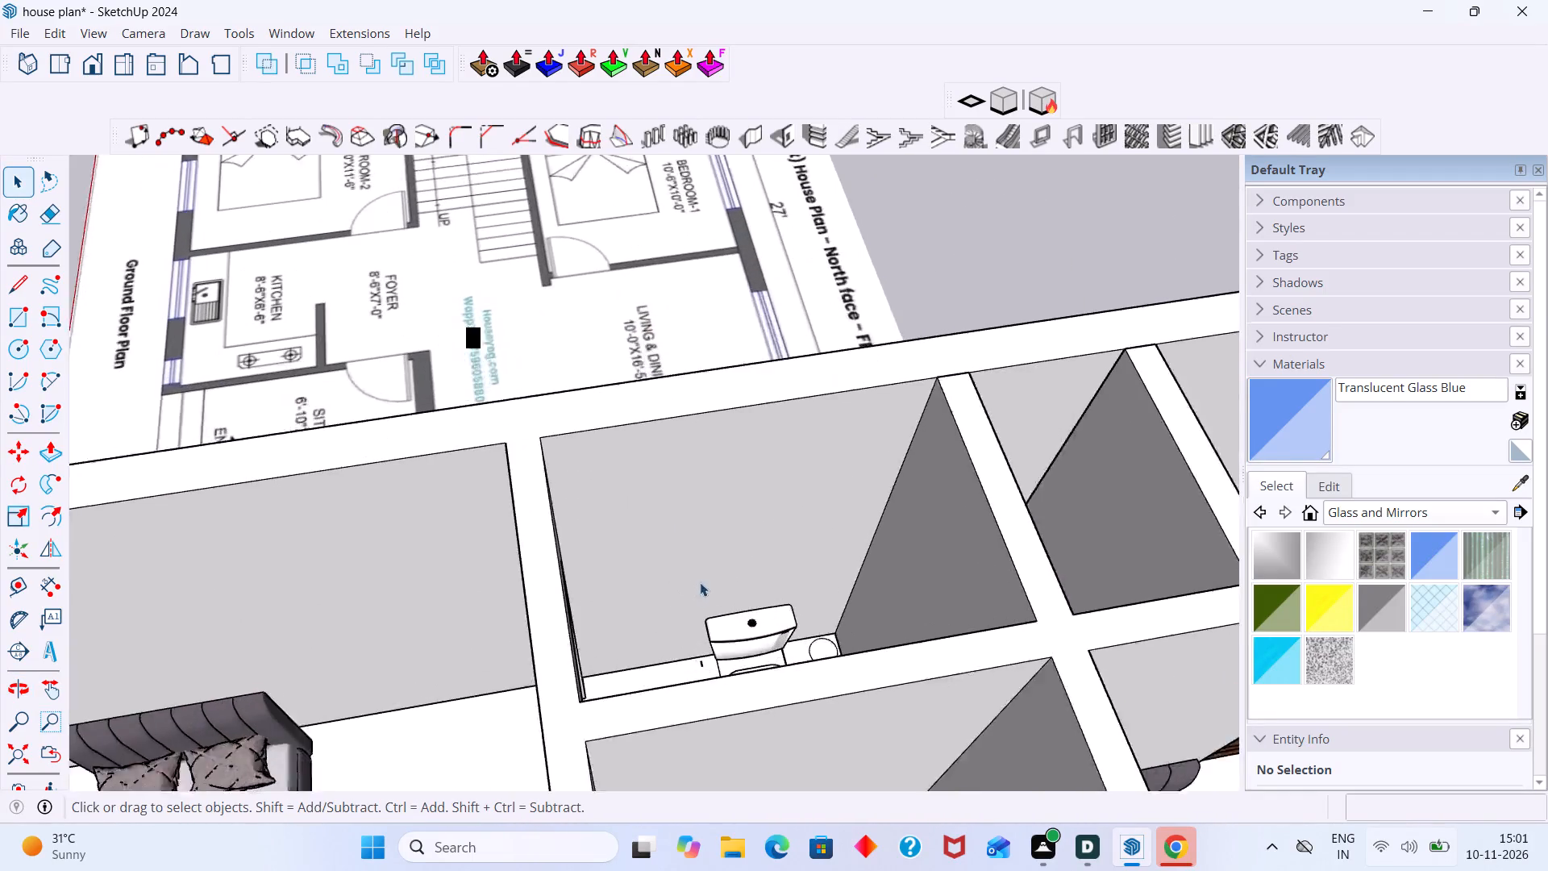
pyautogui.scroll(1, 700, 582)
pyautogui.scroll(2, 701, 515)
pyautogui.click(704, 511)
pyautogui.doubleClick(718, 513)
pyautogui.click(715, 514)
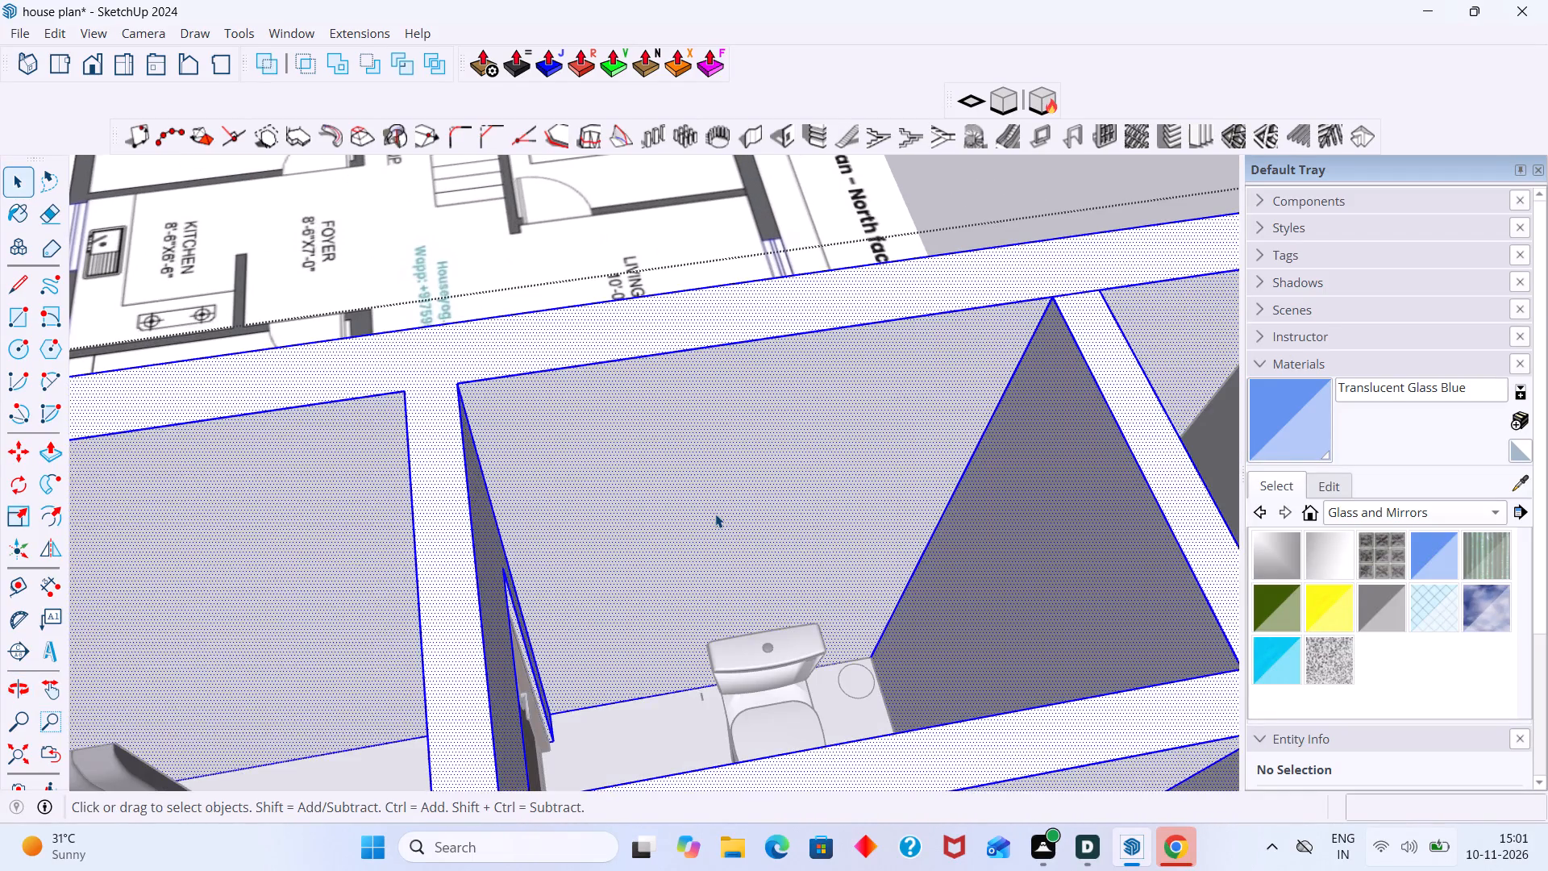
pyautogui.doubleClick(715, 514)
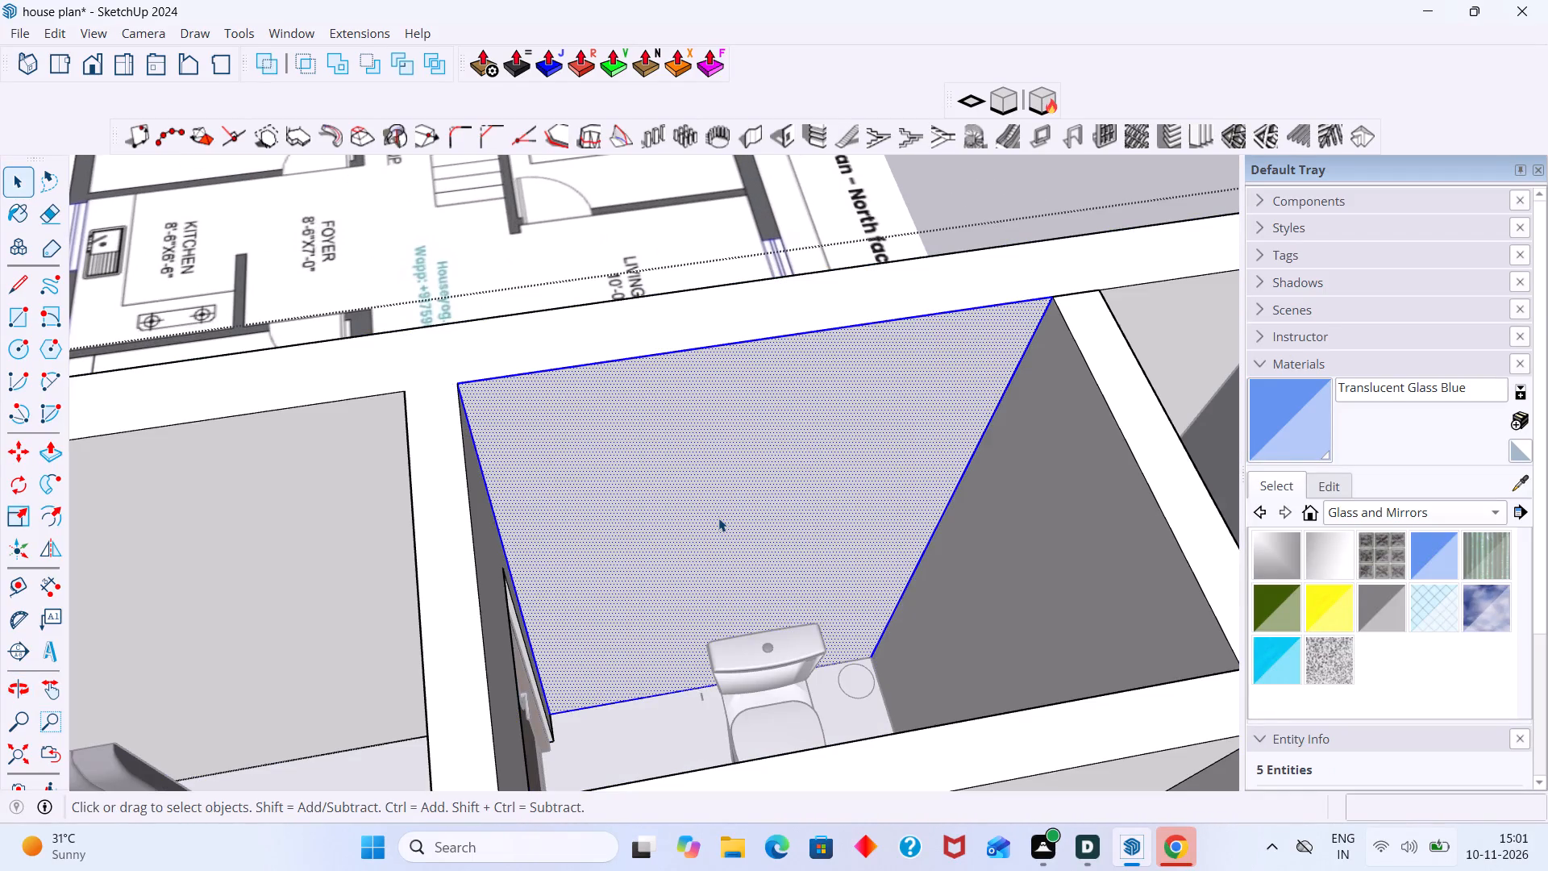
pyautogui.press('t')
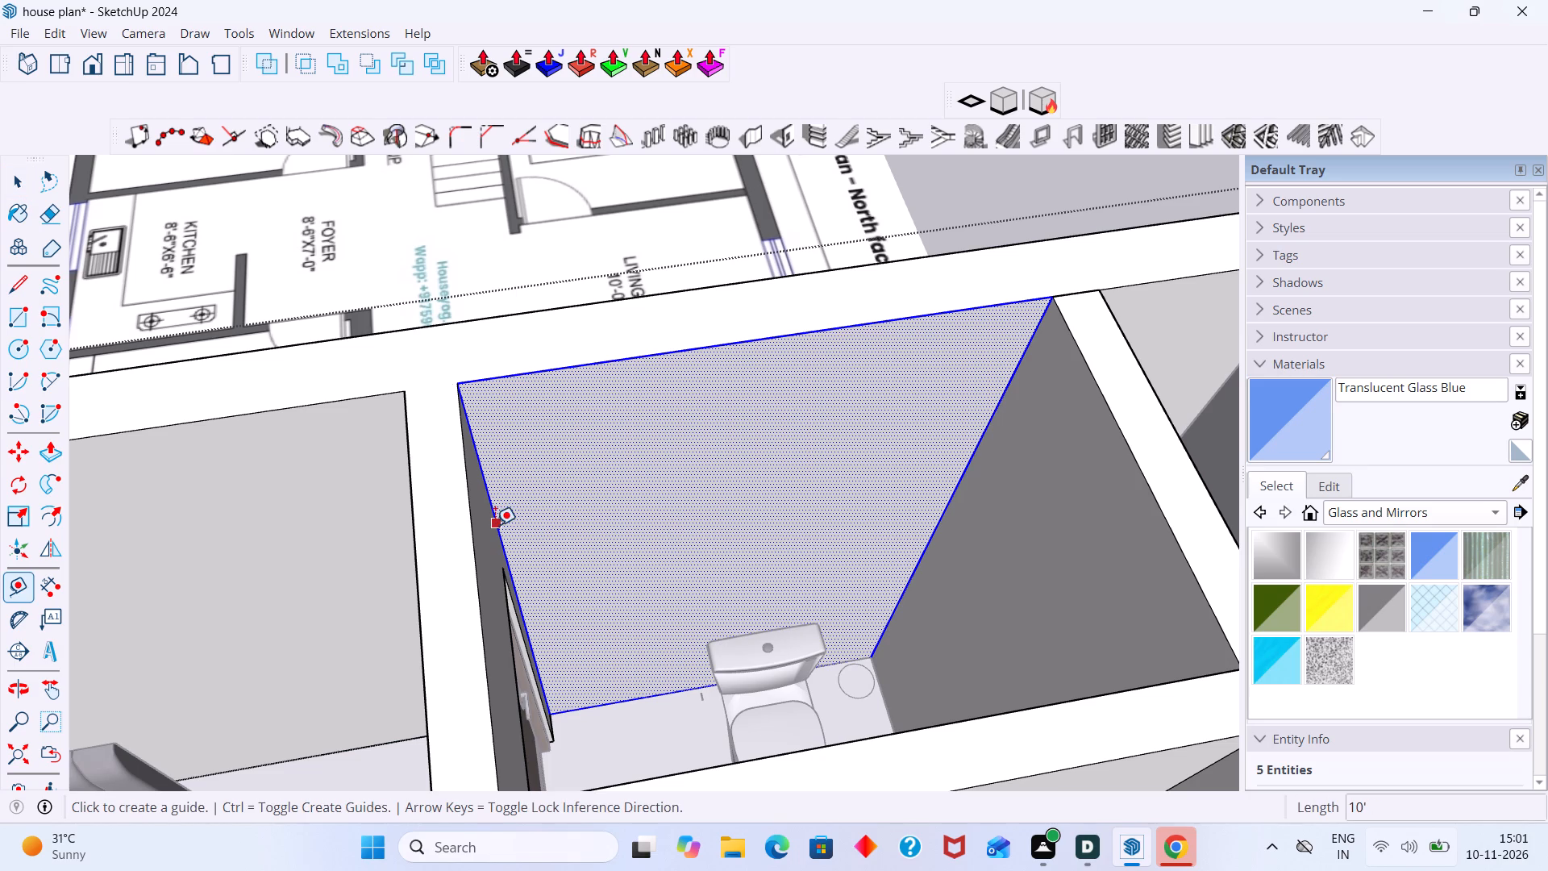
pyautogui.click(495, 521)
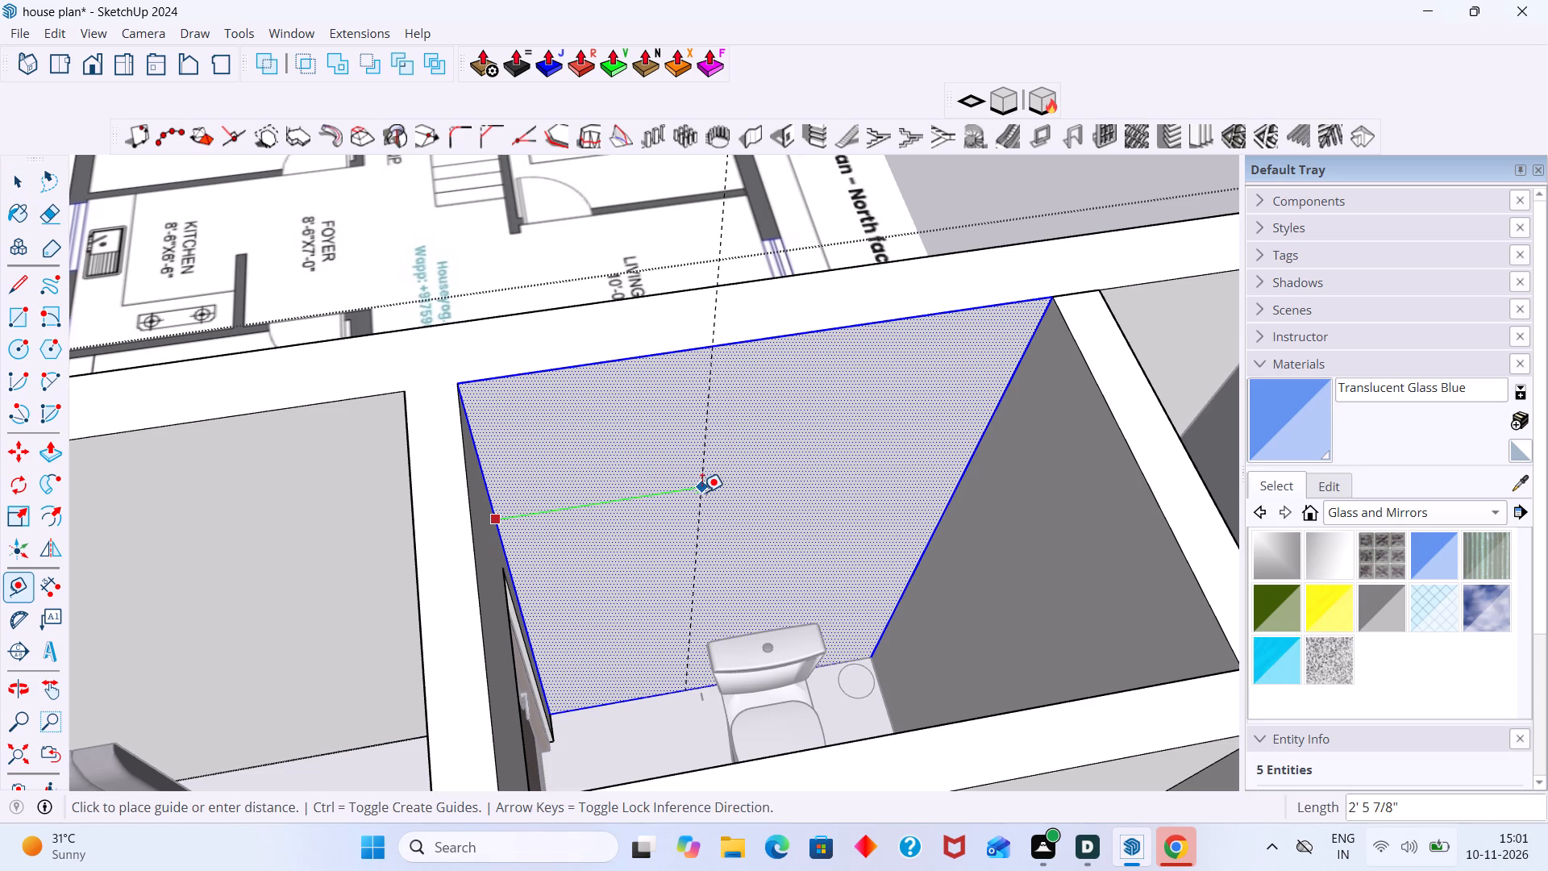
pyautogui.scroll(-8, 702, 492)
pyautogui.keyDown('shift'); pyautogui.moveTo(703, 492); pyautogui.dragTo(709, 577, button='middle'); pyautogui.keyUp('shift')
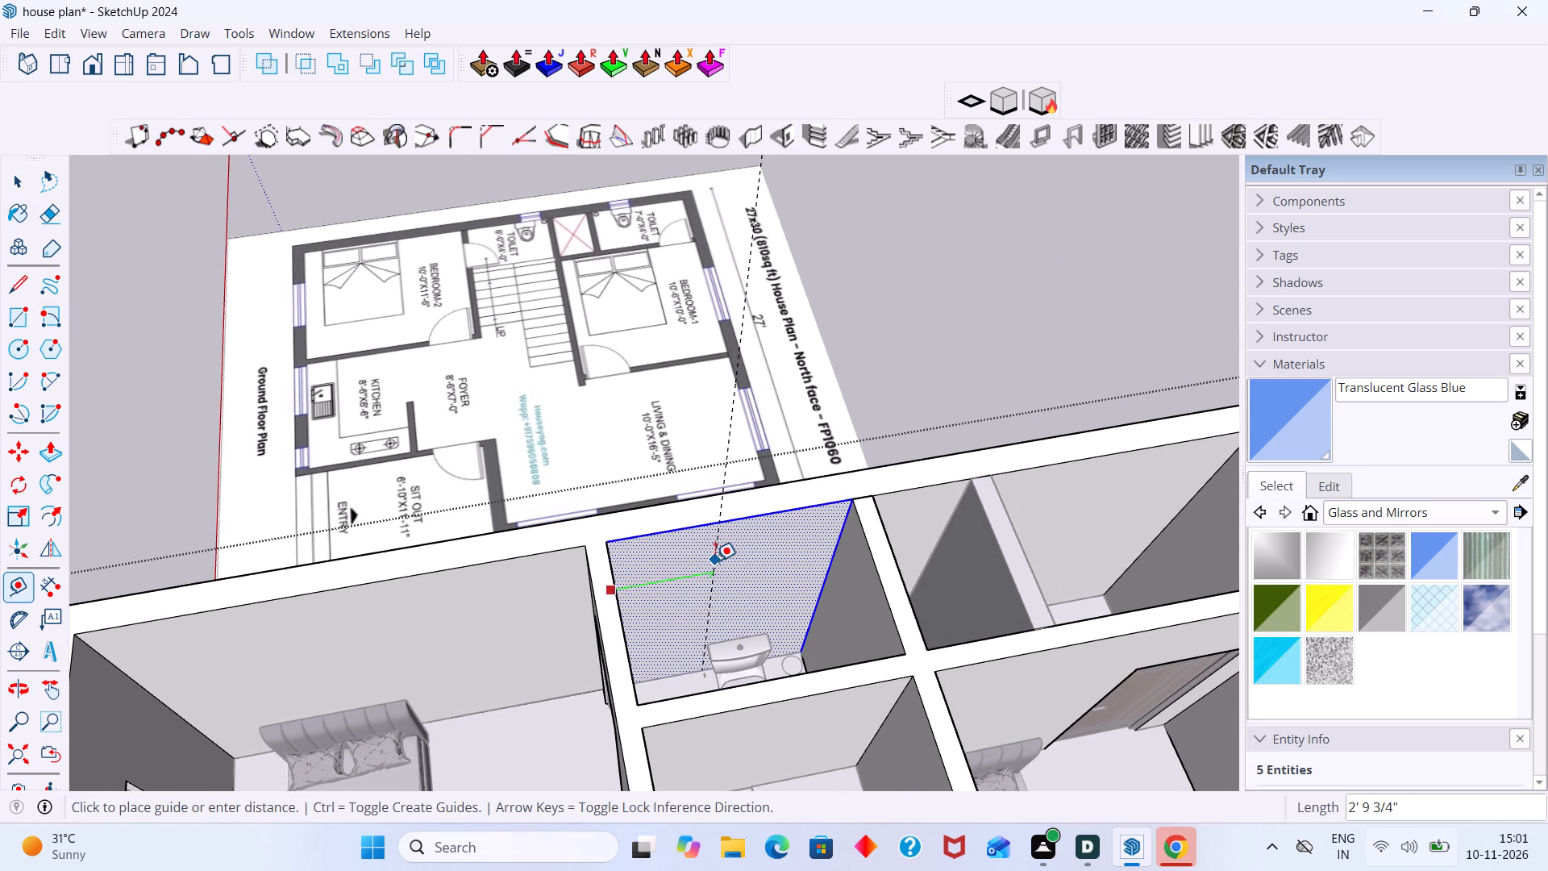
pyautogui.click(715, 560)
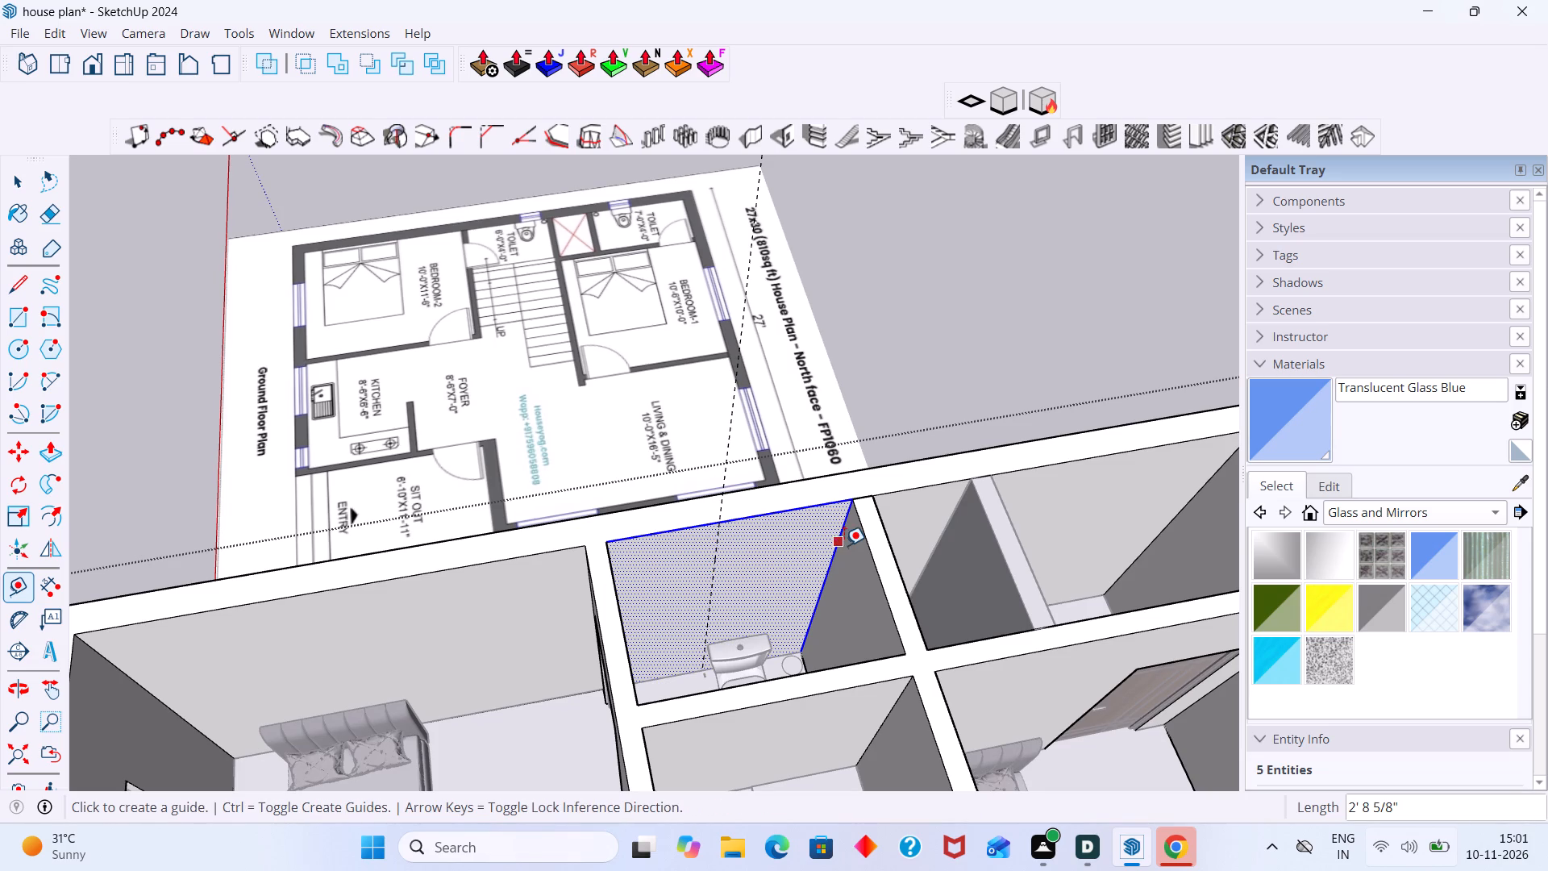
pyautogui.click(837, 544)
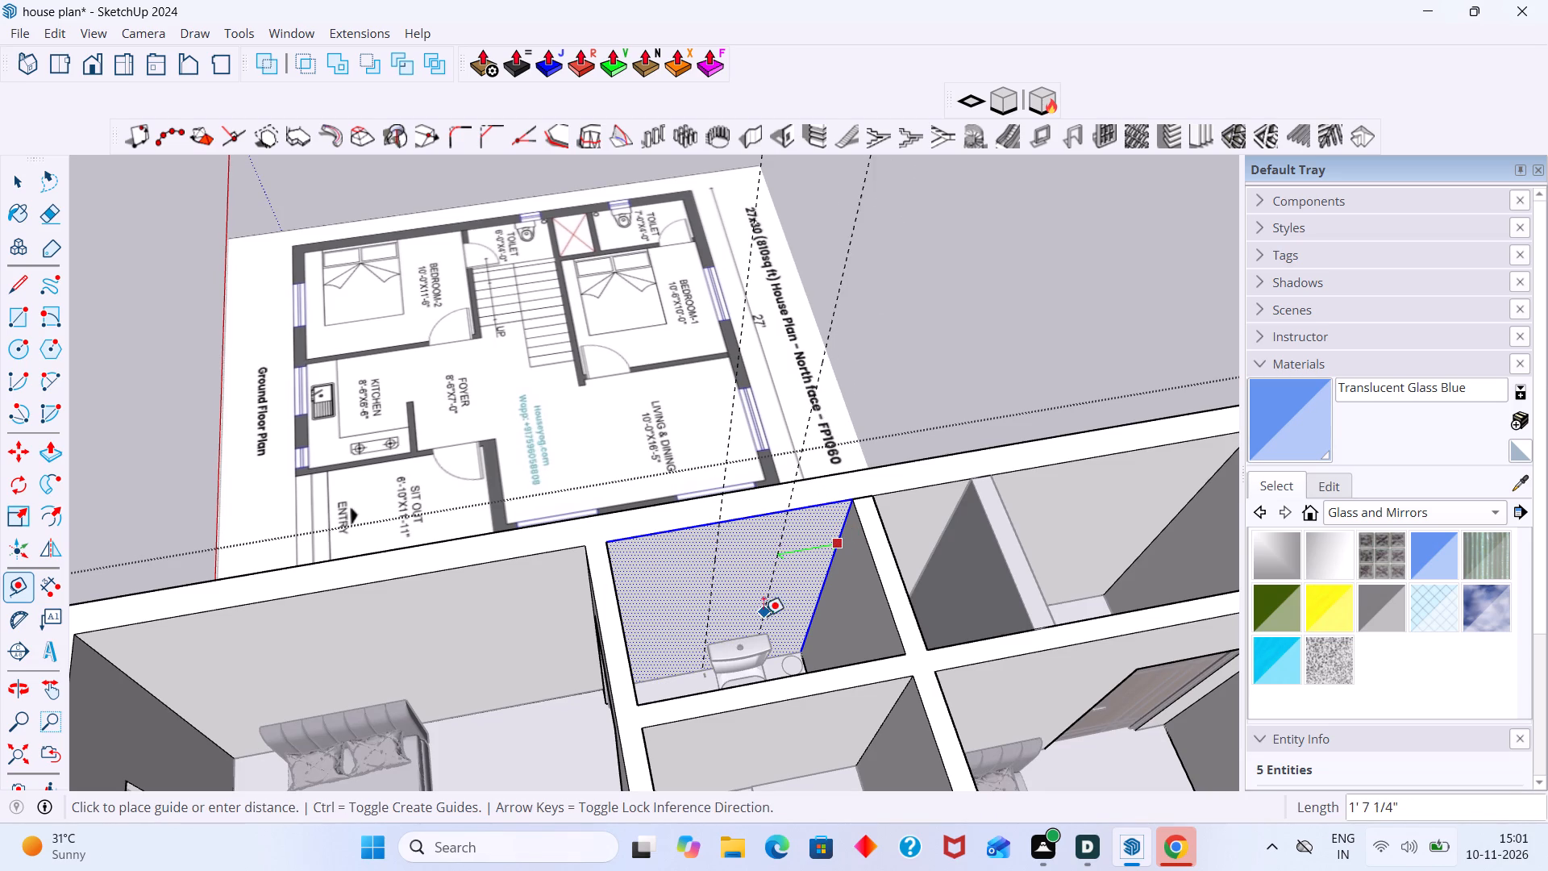
pyautogui.click(764, 630)
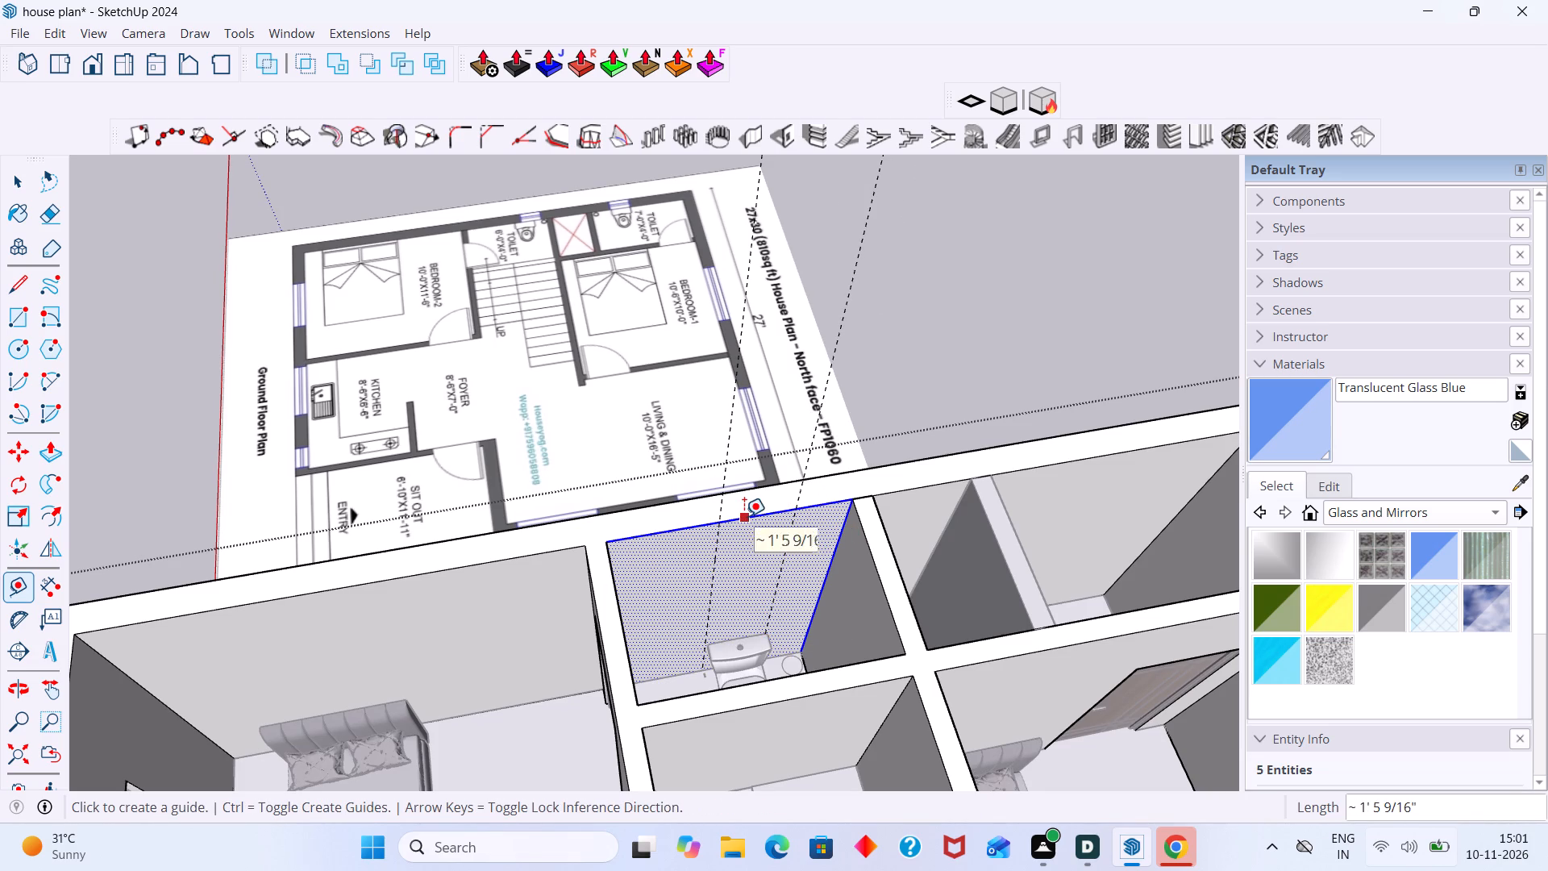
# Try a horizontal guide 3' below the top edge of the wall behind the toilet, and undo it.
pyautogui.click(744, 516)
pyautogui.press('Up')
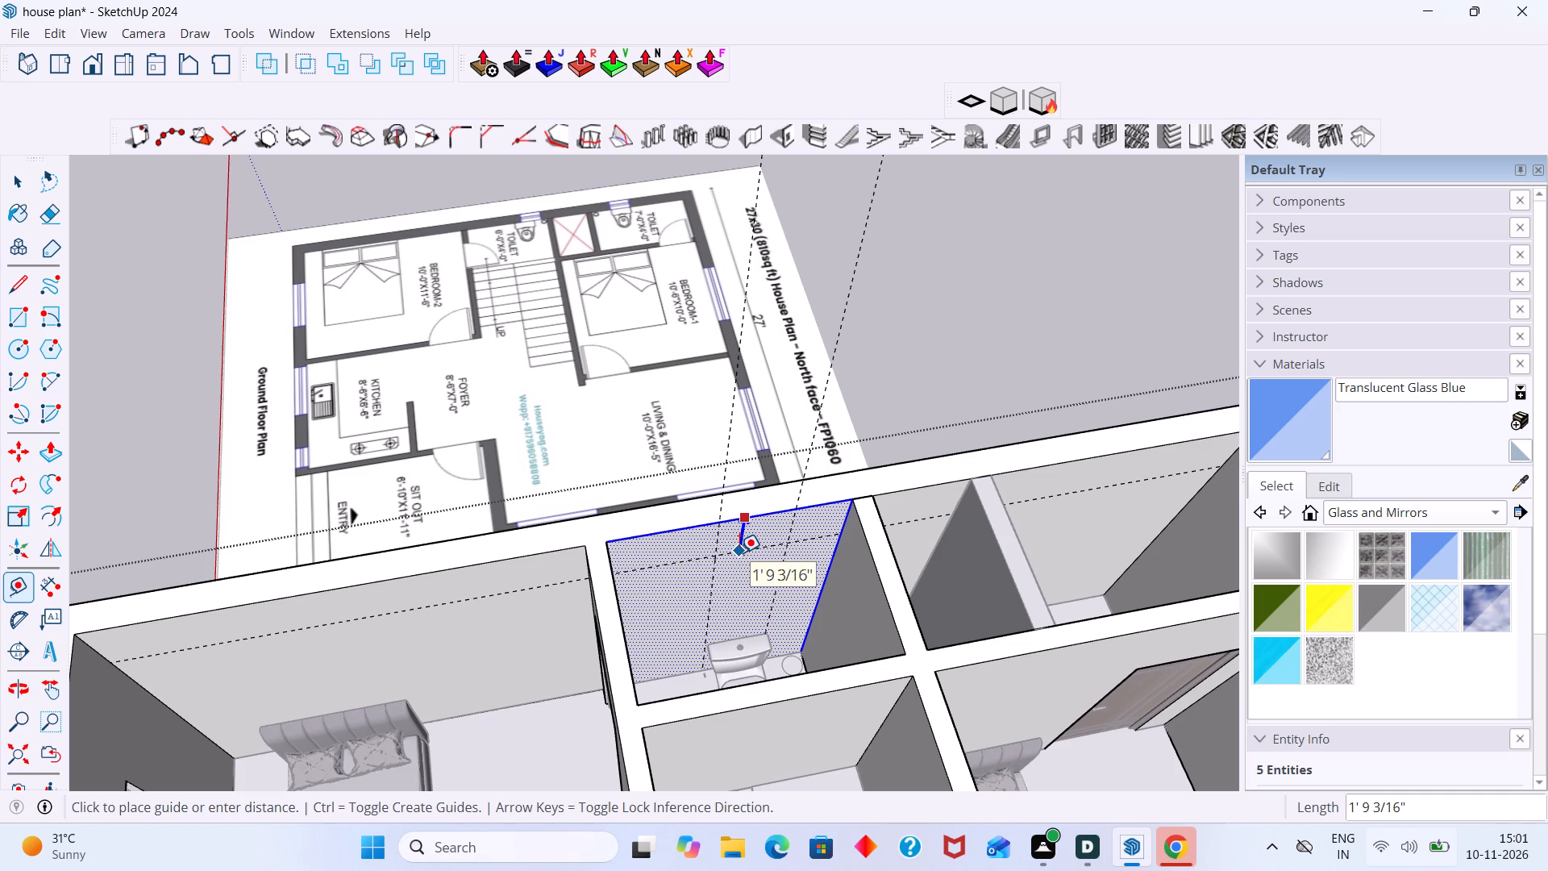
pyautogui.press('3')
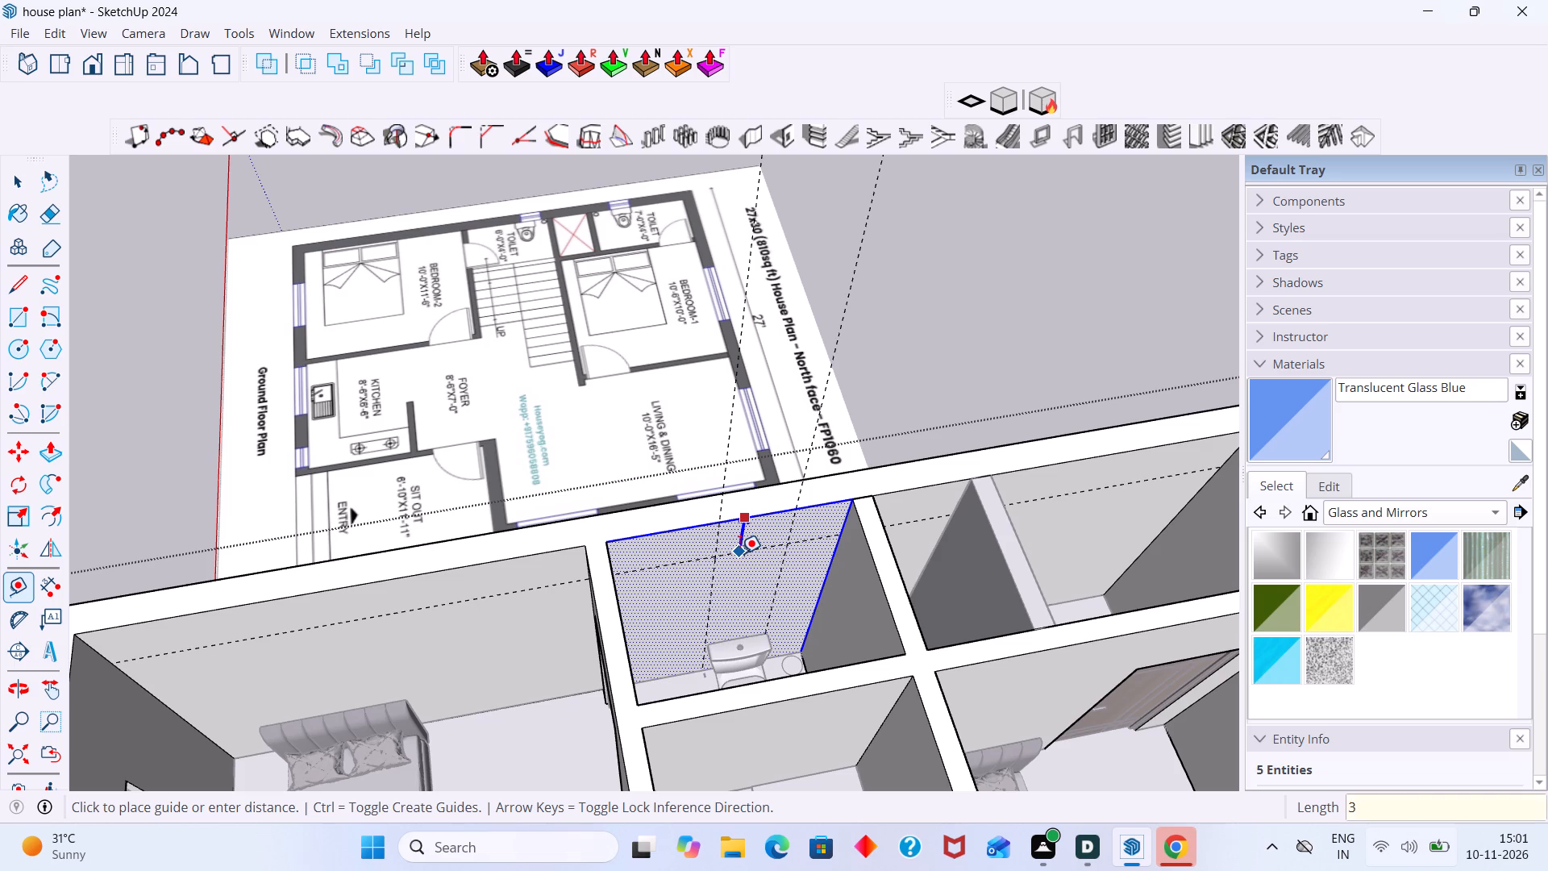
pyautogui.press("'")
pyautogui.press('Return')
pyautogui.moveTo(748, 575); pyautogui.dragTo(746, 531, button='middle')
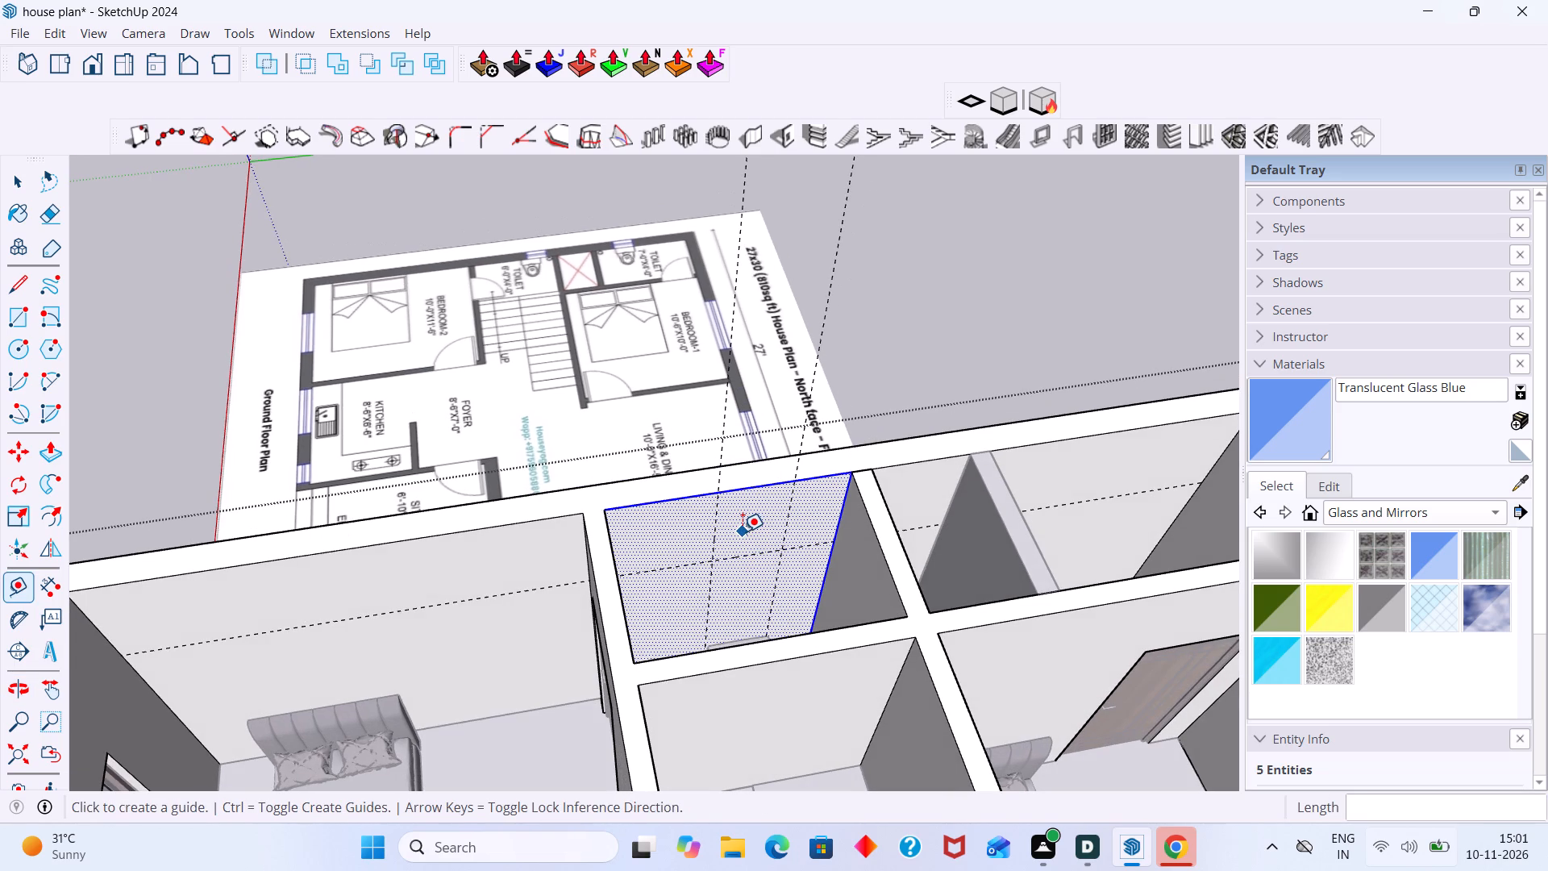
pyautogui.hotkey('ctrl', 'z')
# Place a horizontal guide 2' below the top edge of the wall behind the toilet.
pyautogui.click(755, 493)
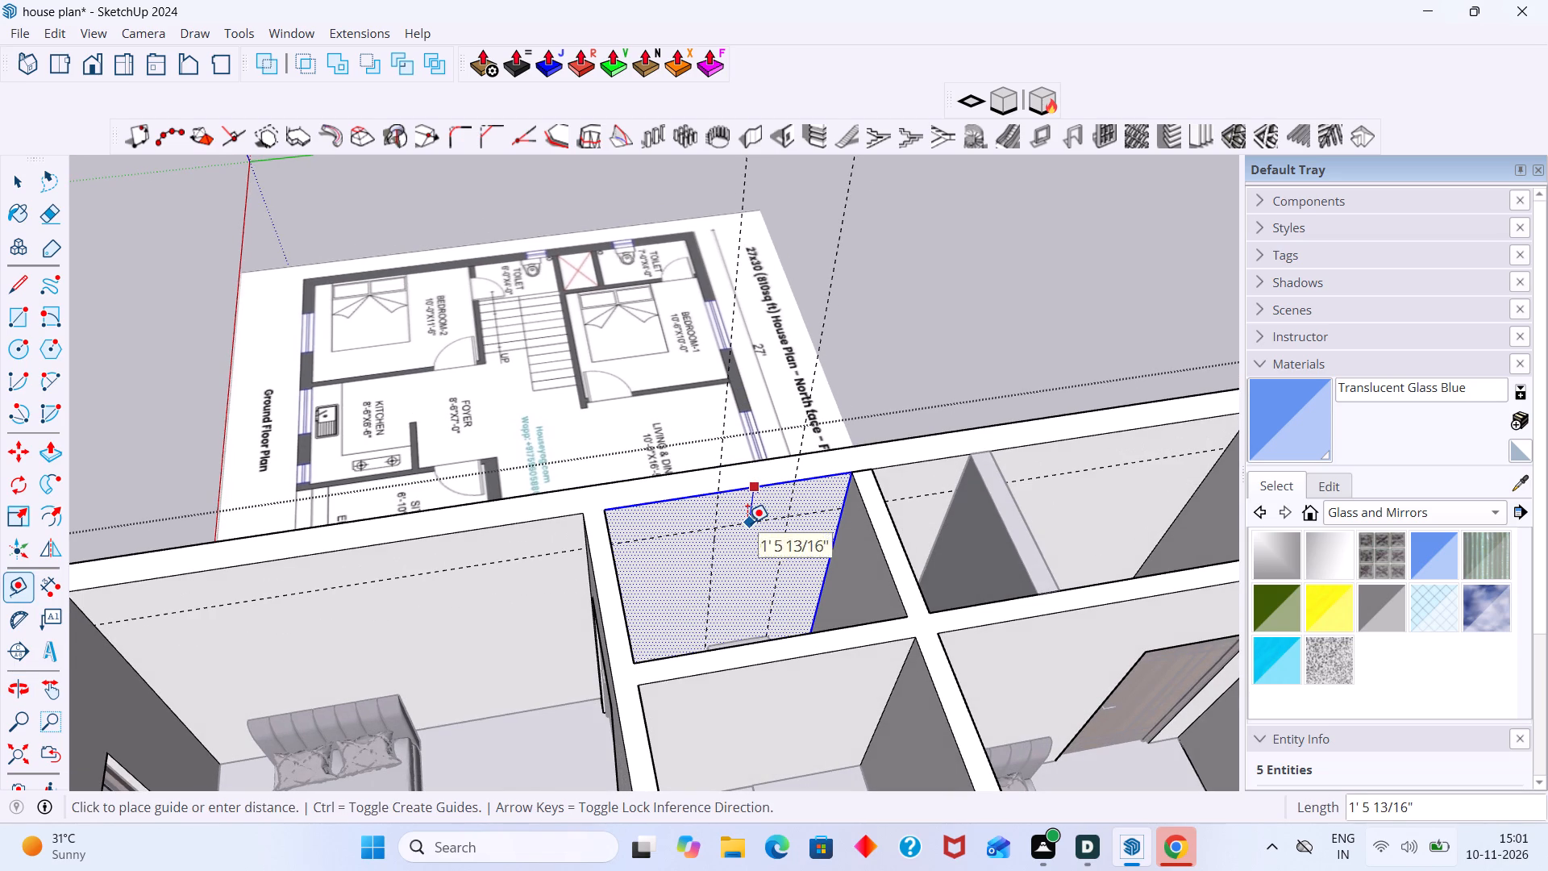
pyautogui.press('2')
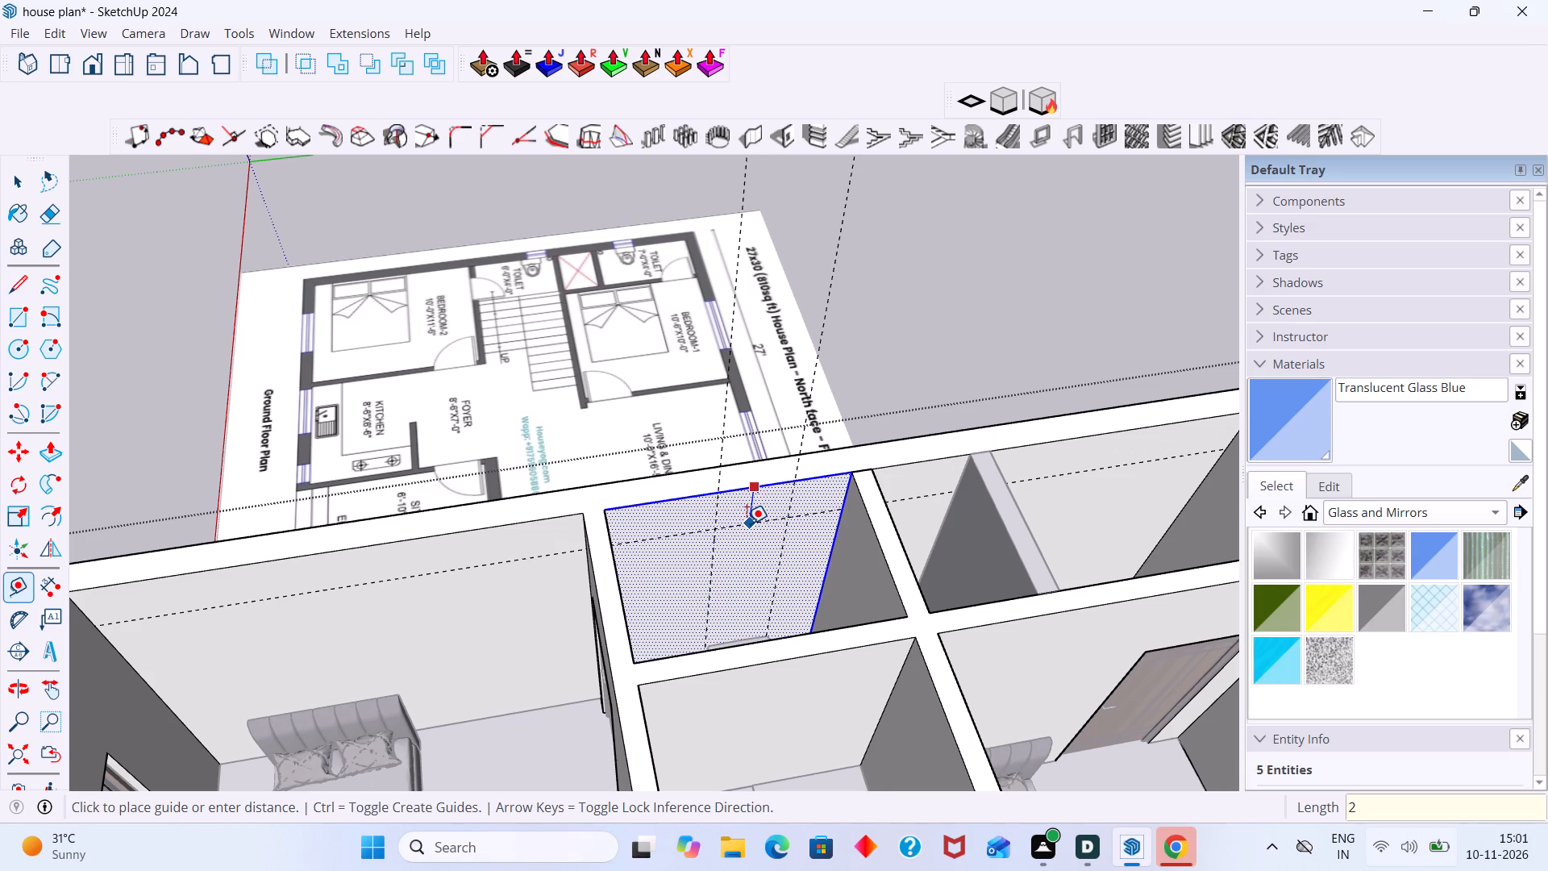
pyautogui.press("'")
pyautogui.press('Return')
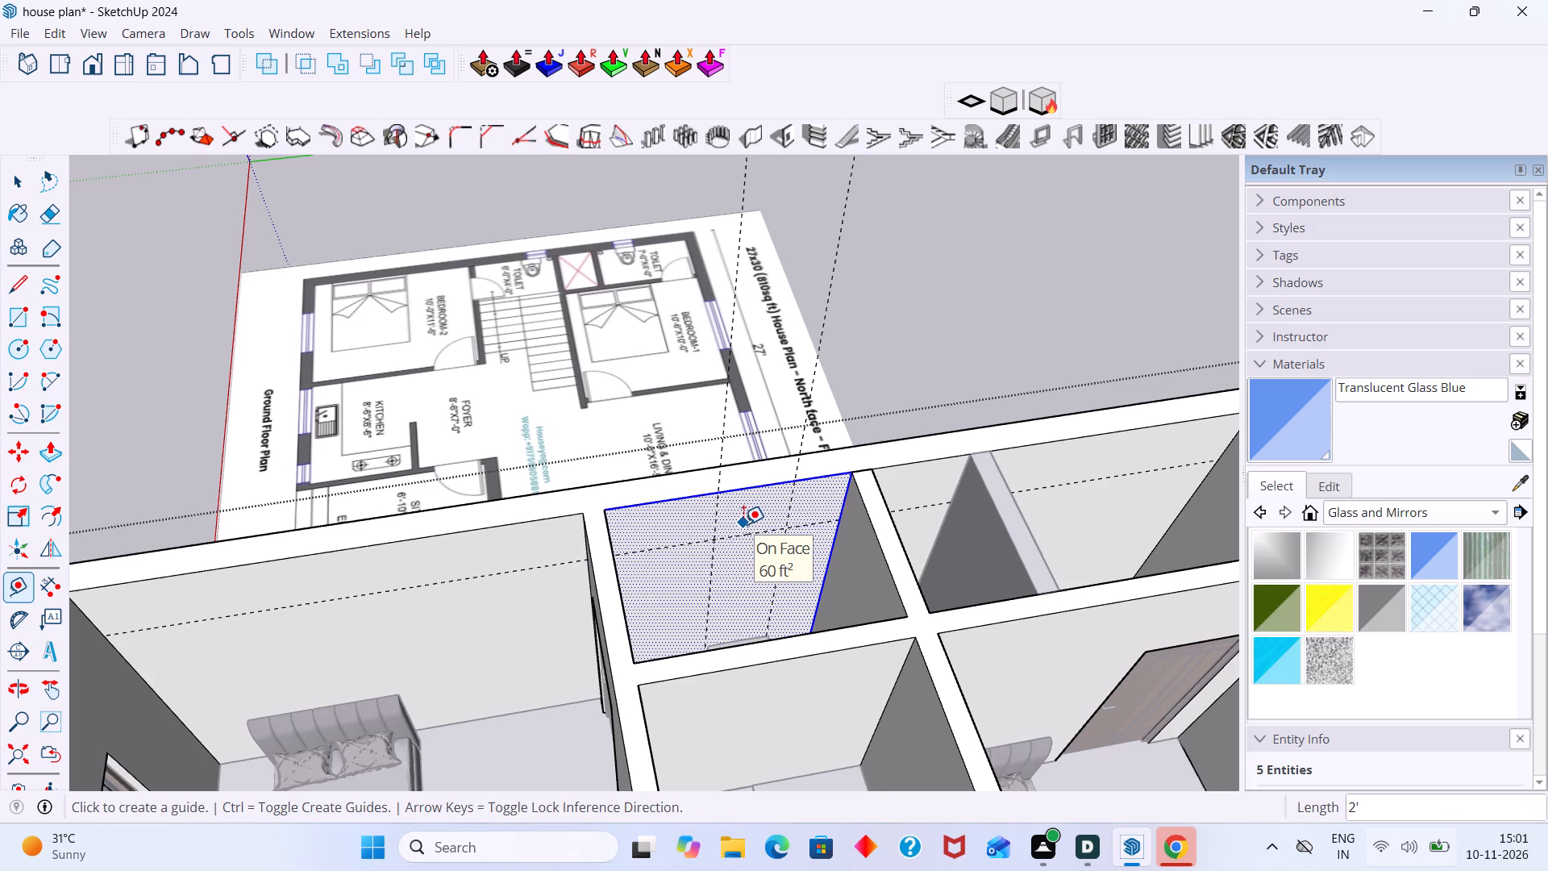
pyautogui.scroll(6, 763, 561)
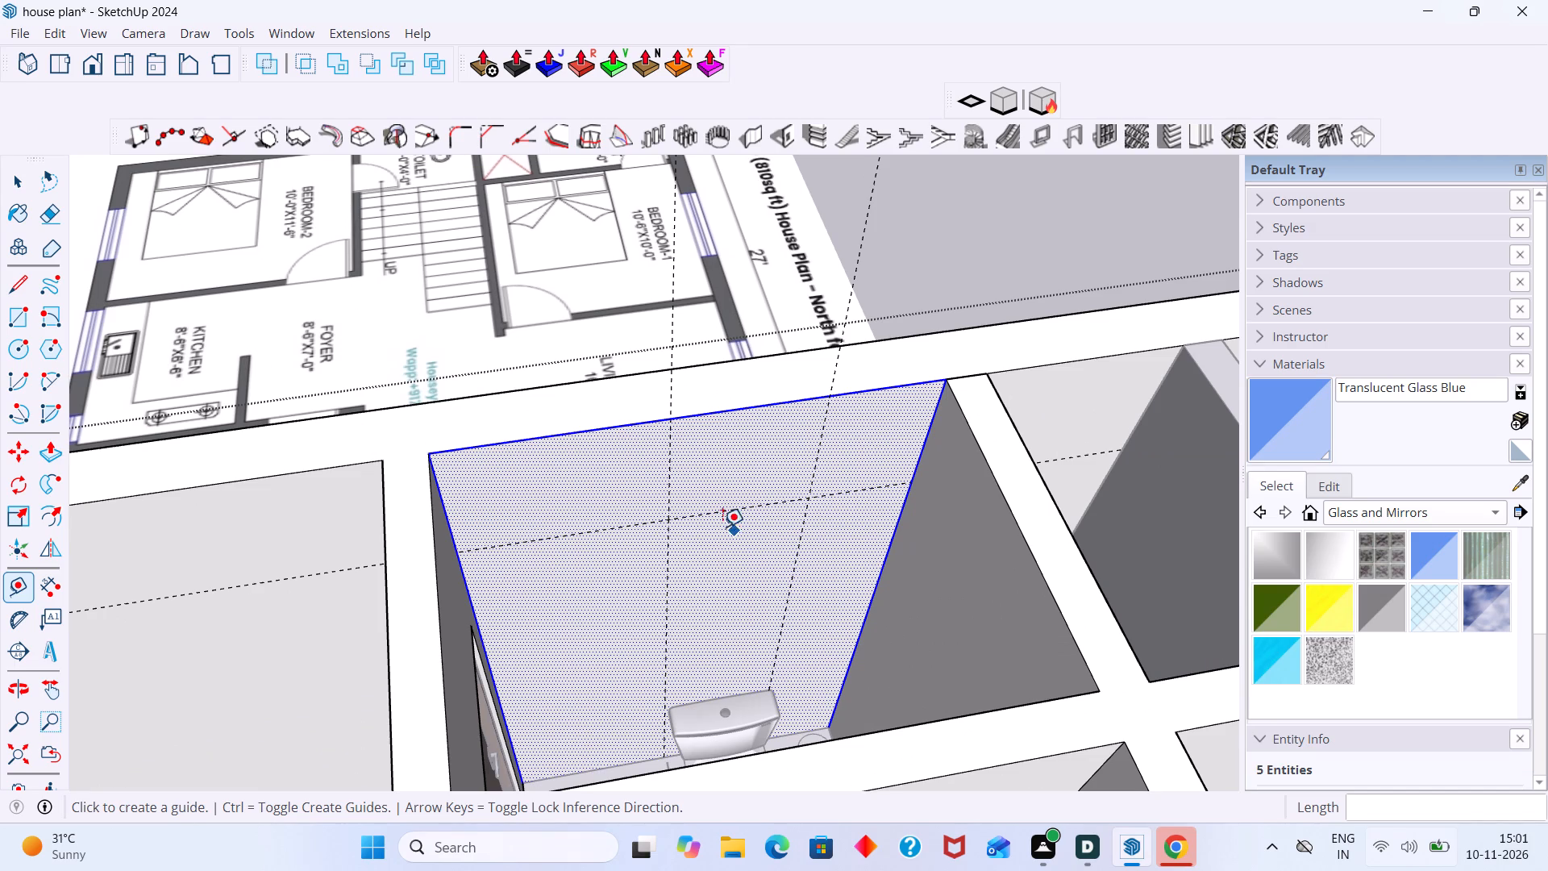
# Undo the last horizontal guide and place one 1' below the top edge of the wall behind the toilet.
pyautogui.hotkey('ctrl', 'z')
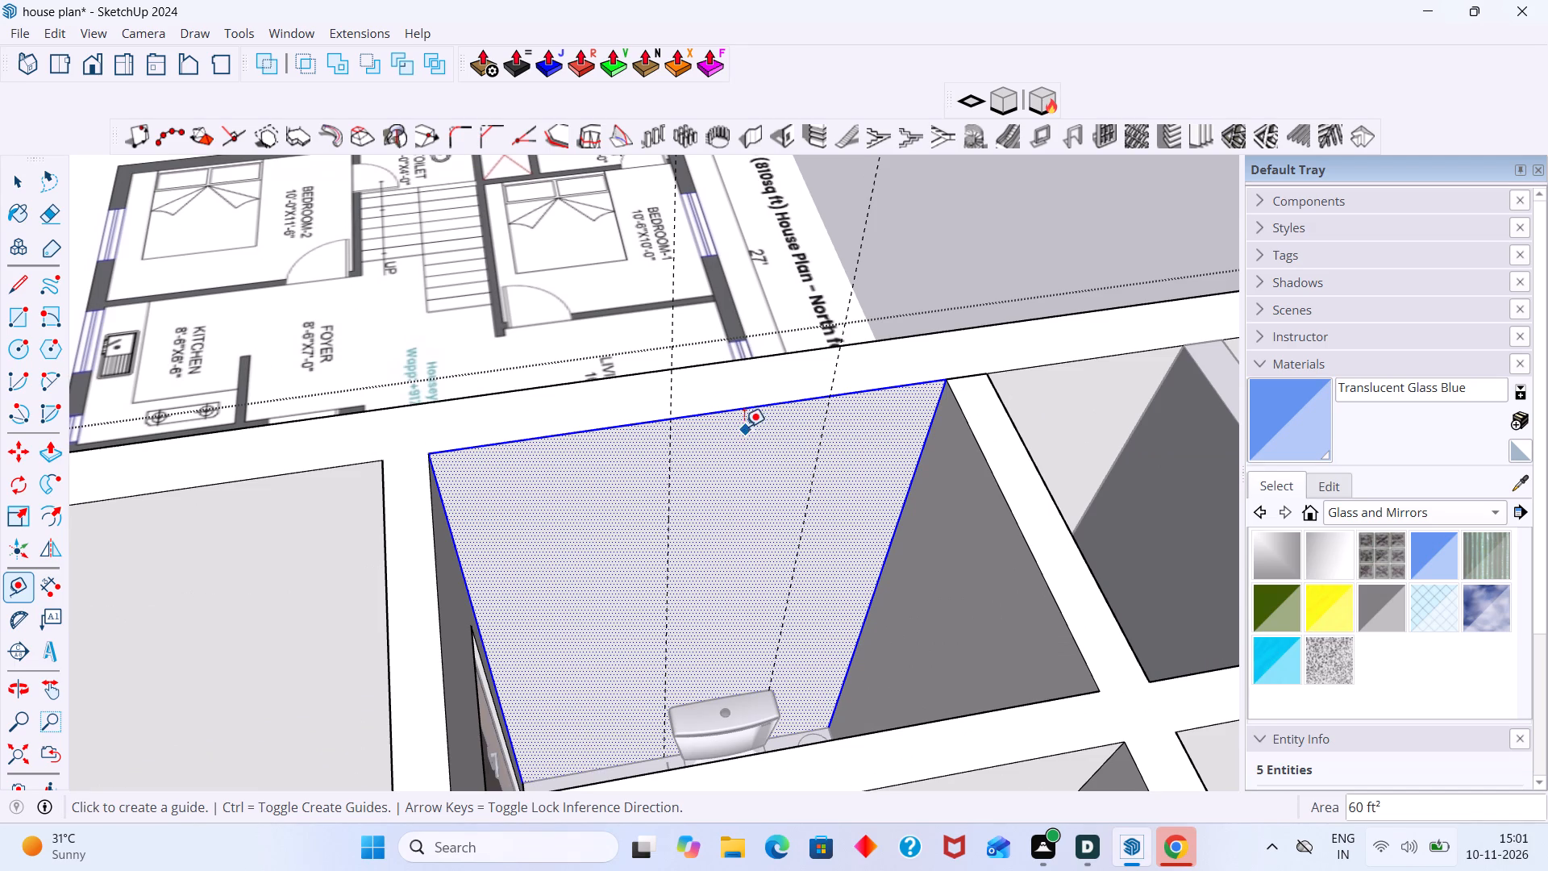
pyautogui.click(742, 414)
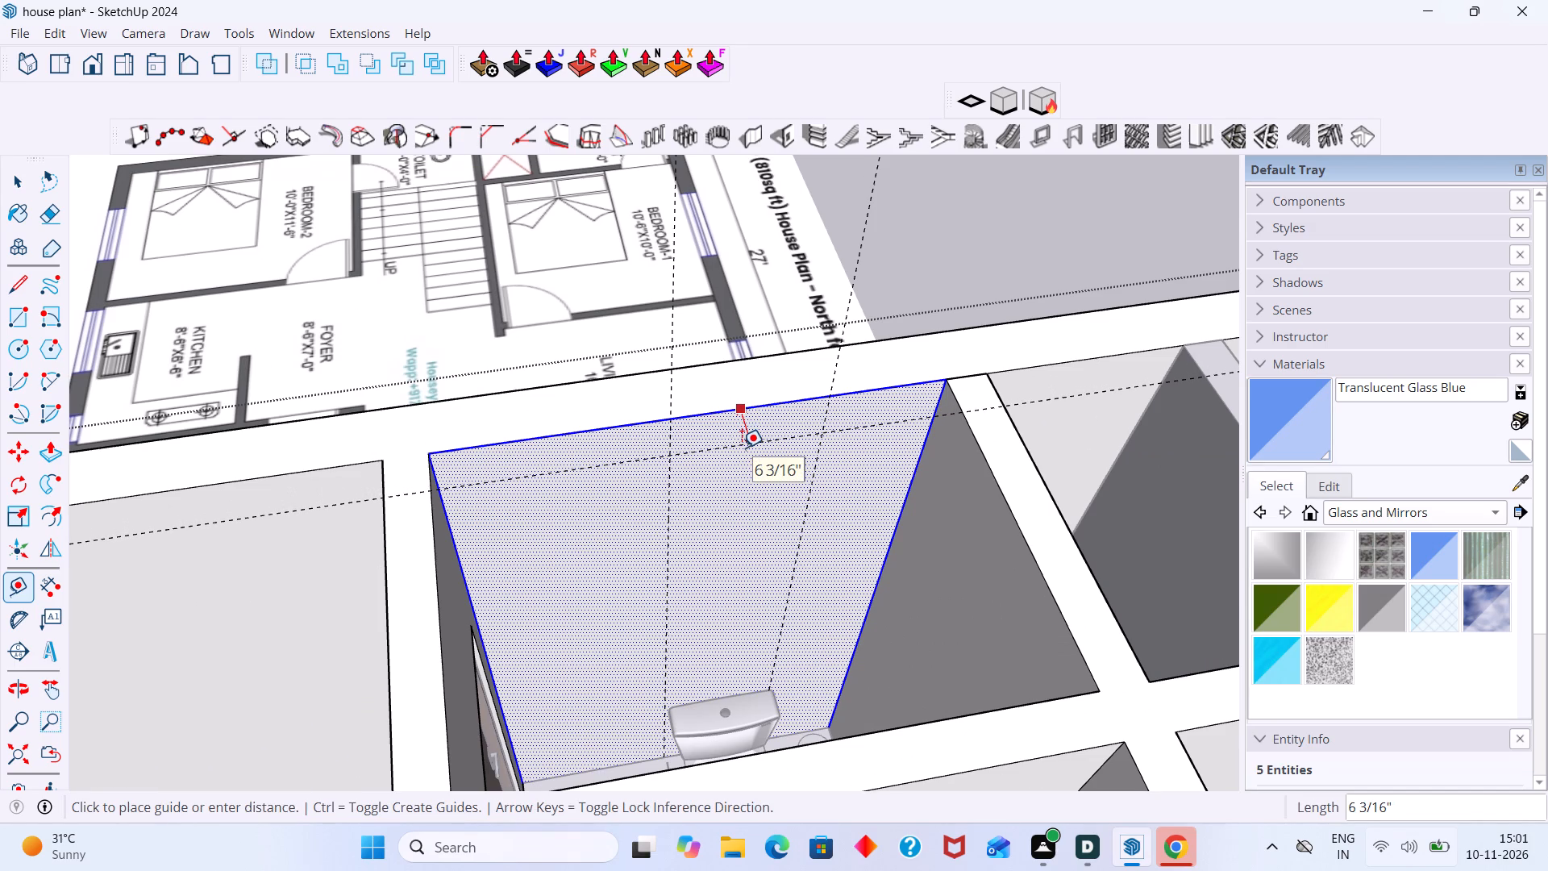
pyautogui.press('Up')
pyautogui.write("1'")
pyautogui.press('Return')
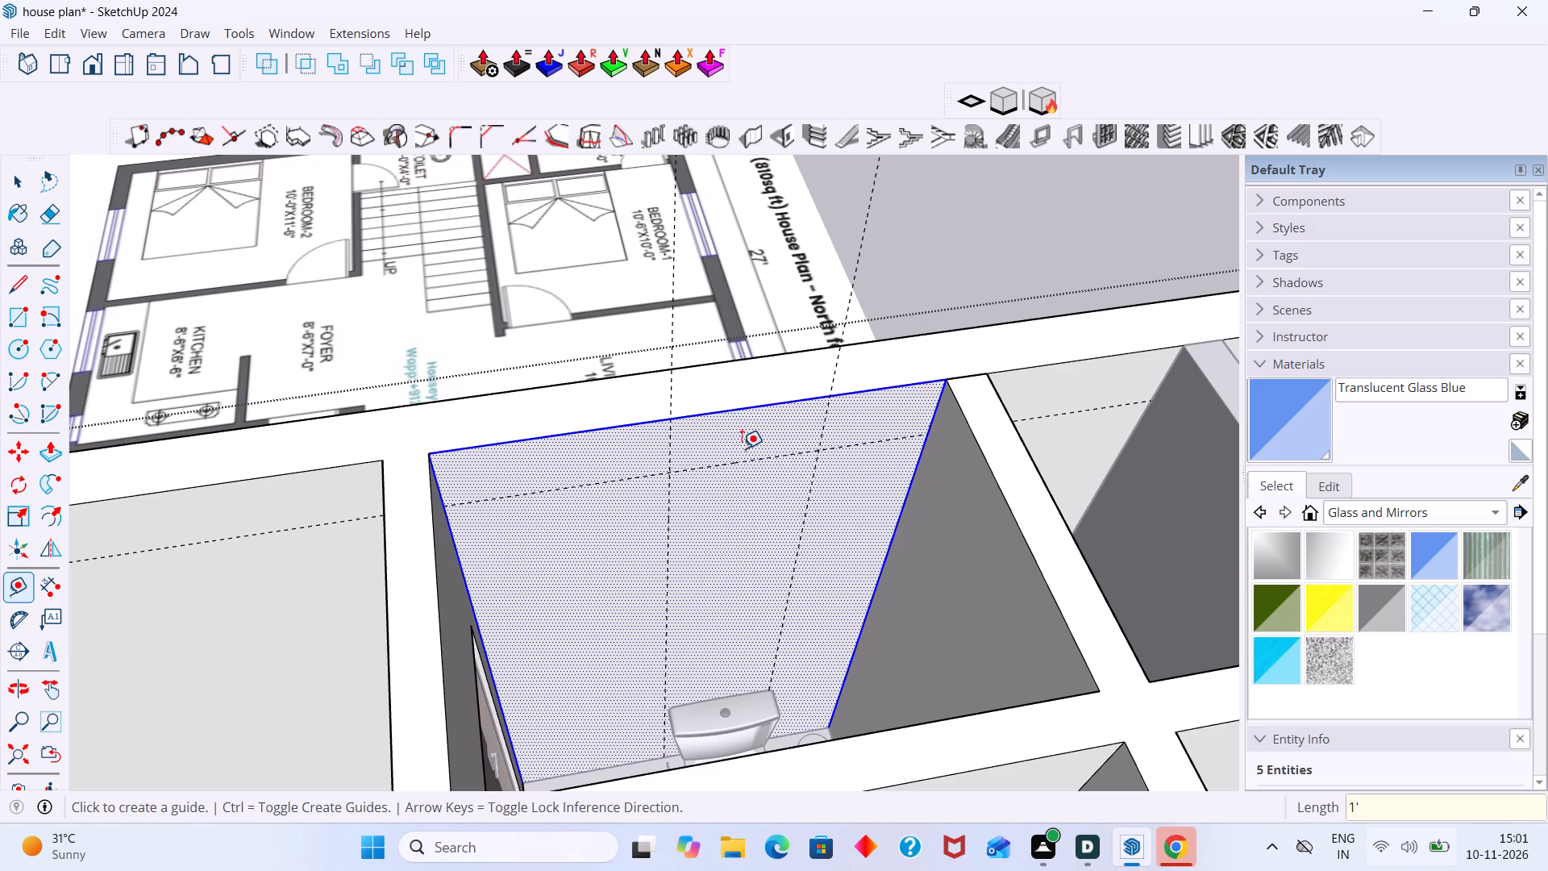
# Place a second horizontal guide 2' below the upper horizontal guide on the wall behind the toilet.
pyautogui.click(744, 463)
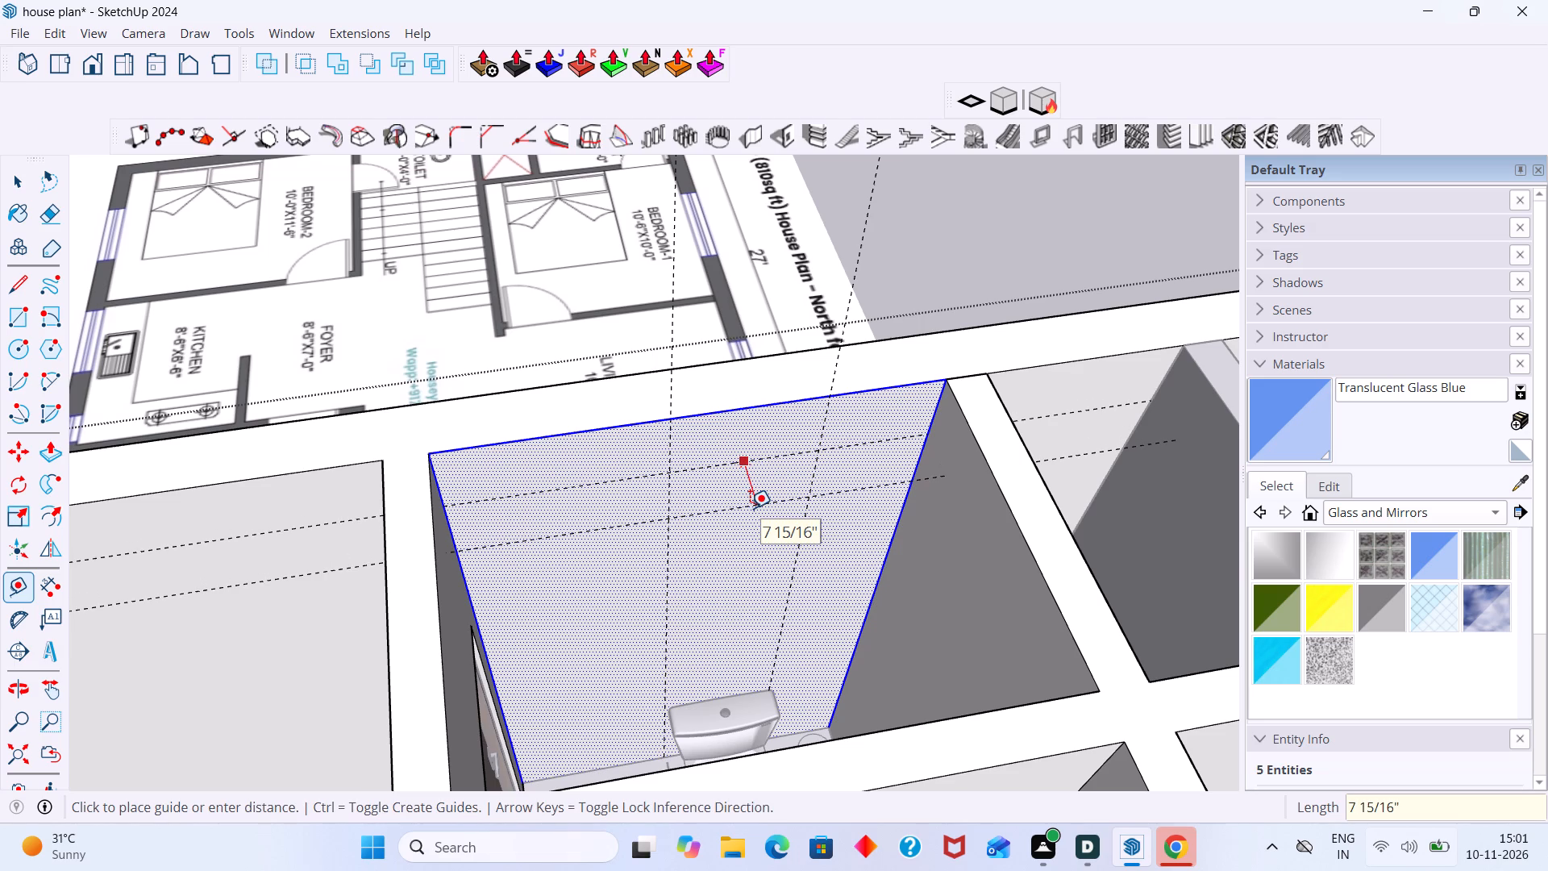
pyautogui.press('Up')
pyautogui.press('2')
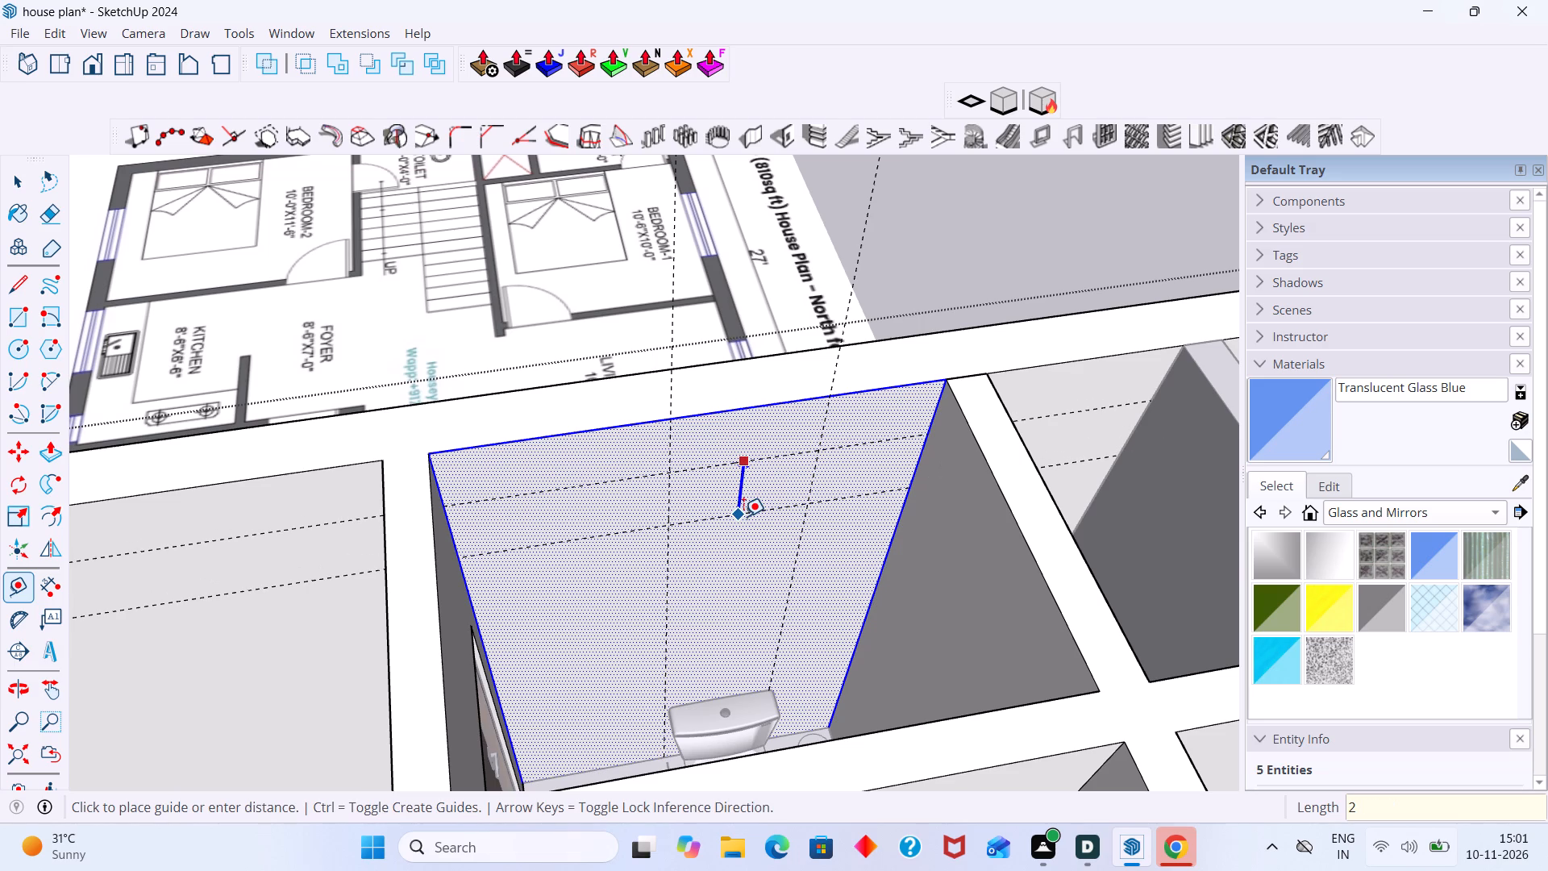
pyautogui.press("'")
pyautogui.press('Return')
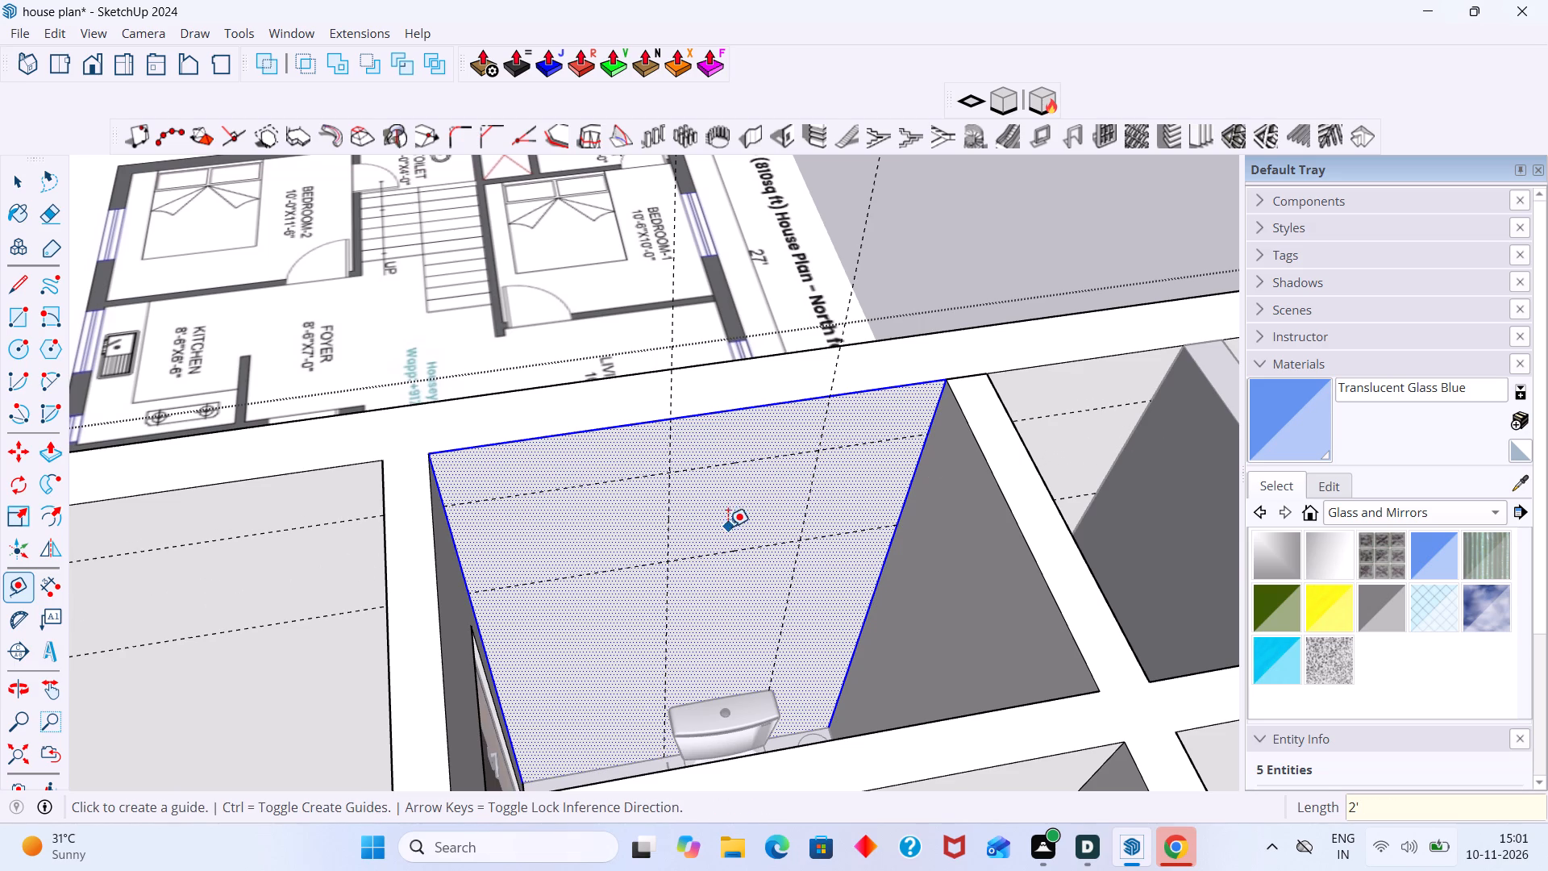
pyautogui.press('space')
# Measure the distance between the two vertical guides along the lower horizontal guide.
pyautogui.scroll(-3, 730, 515)
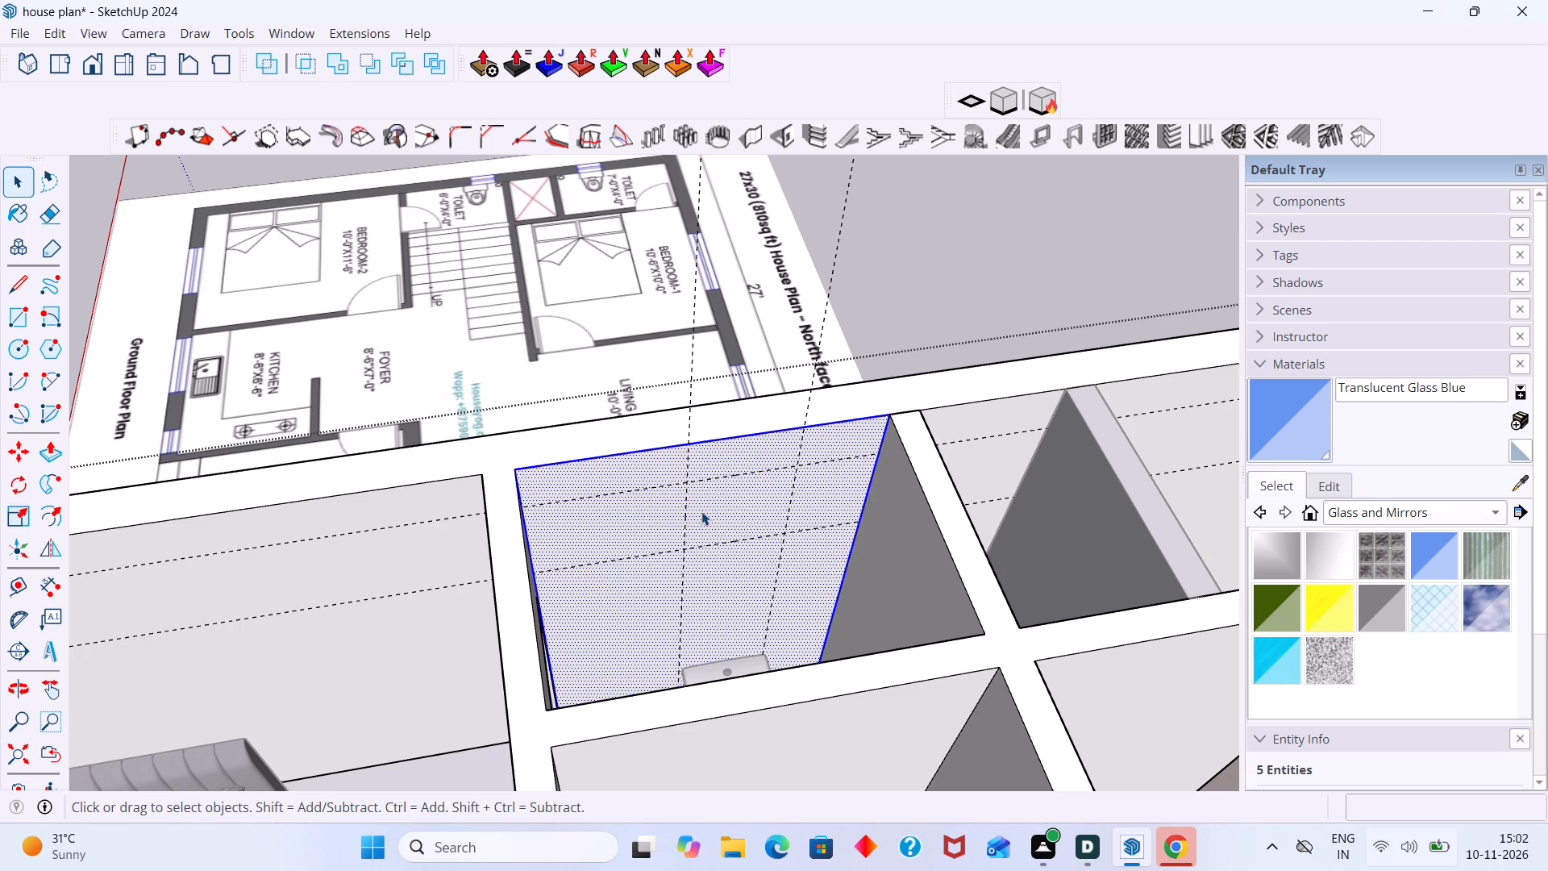
pyautogui.press('t')
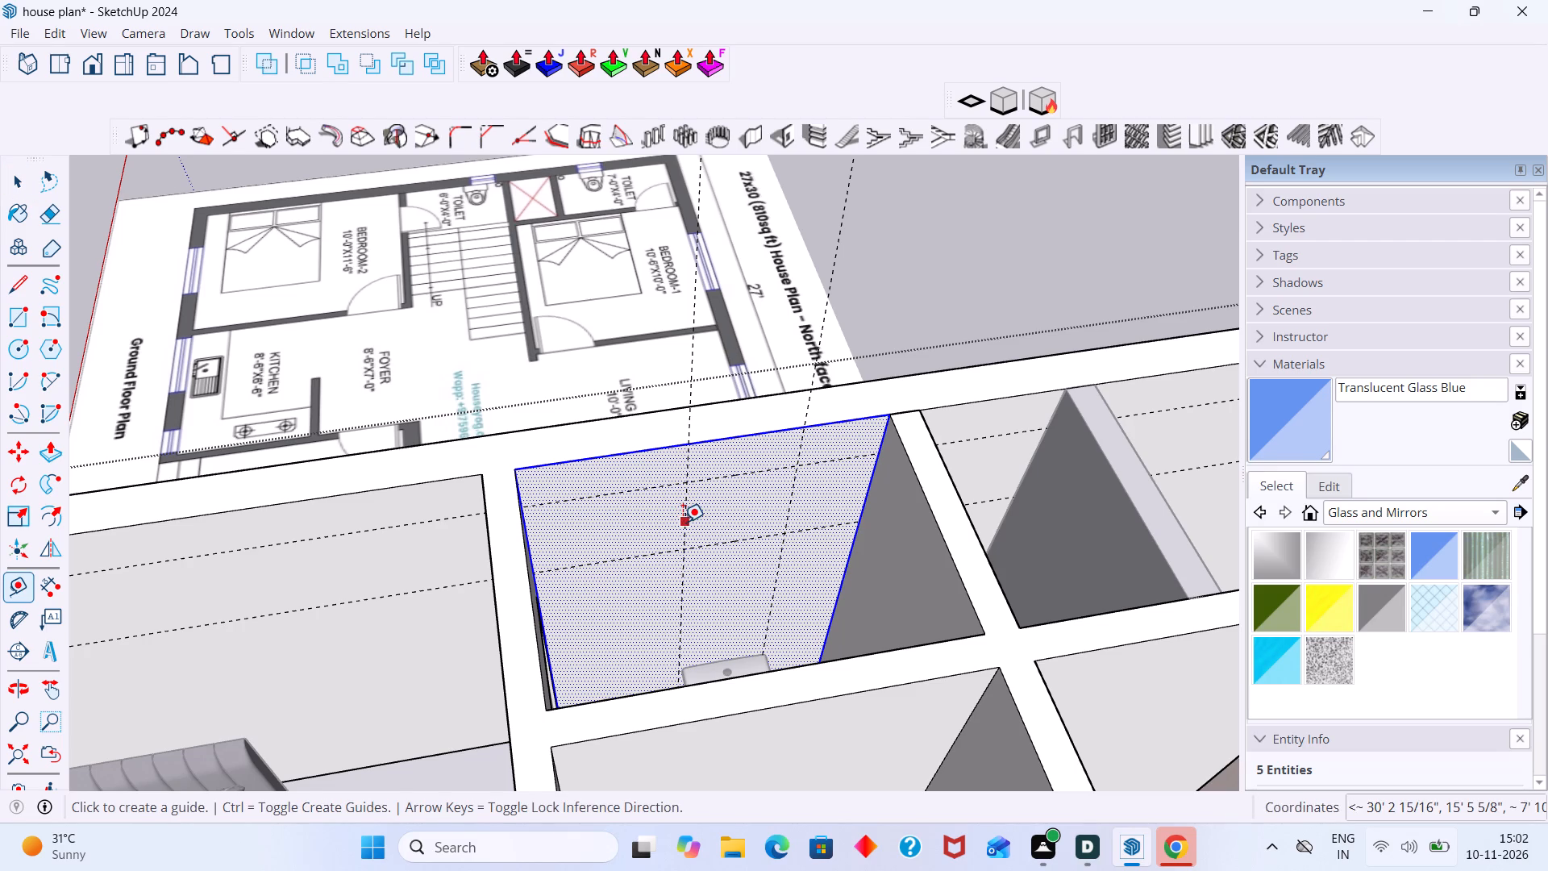
pyautogui.click(683, 522)
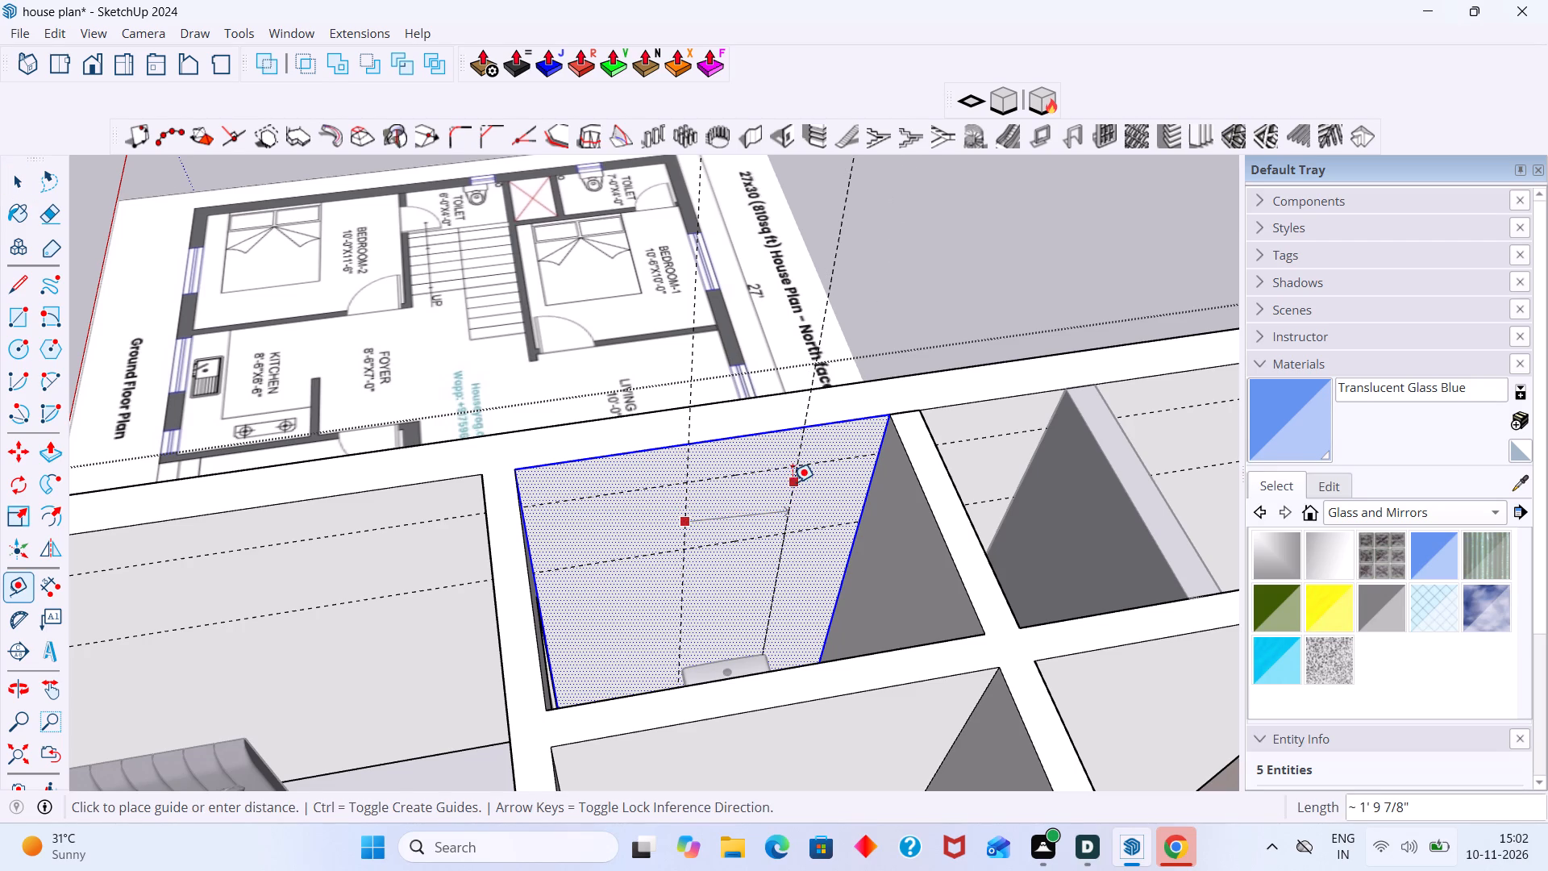
pyautogui.press('Escape')
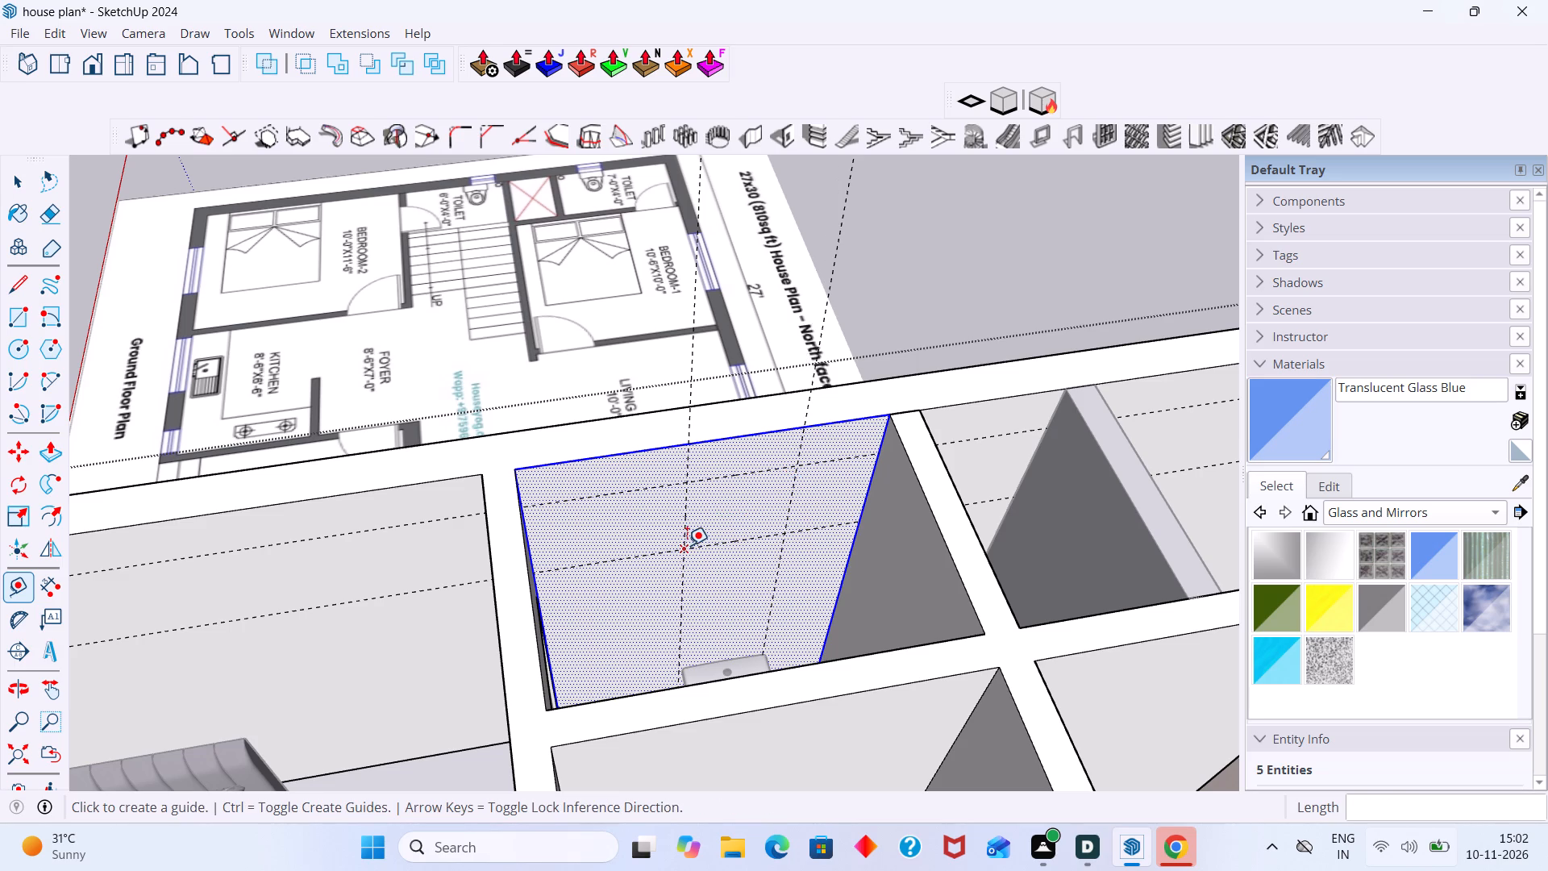
pyautogui.click(687, 545)
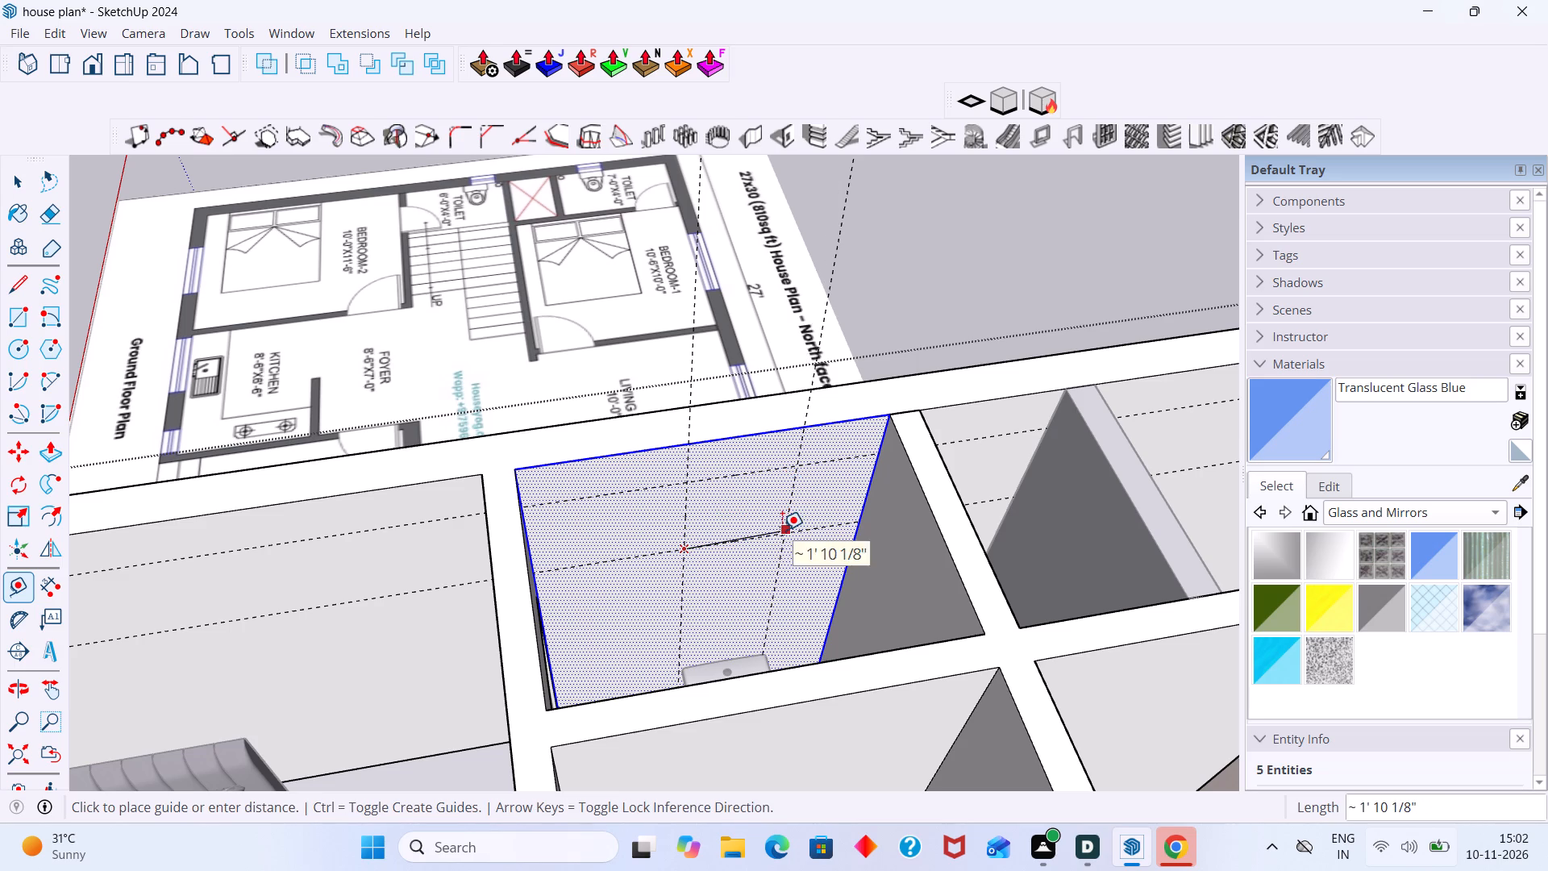
pyautogui.scroll(6, 781, 534)
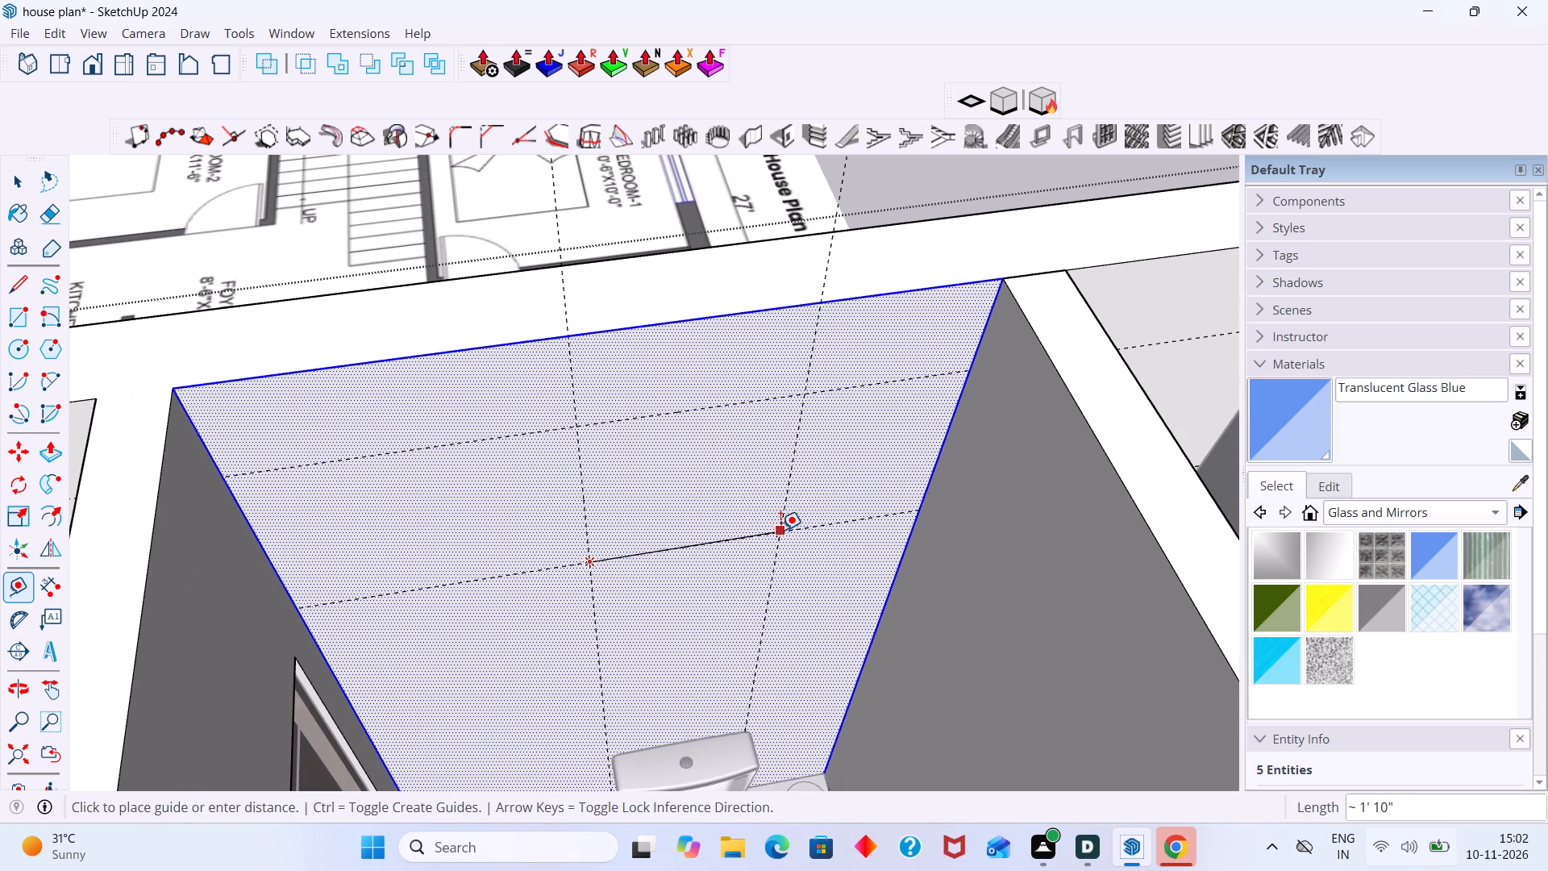
pyautogui.scroll(3, 784, 528)
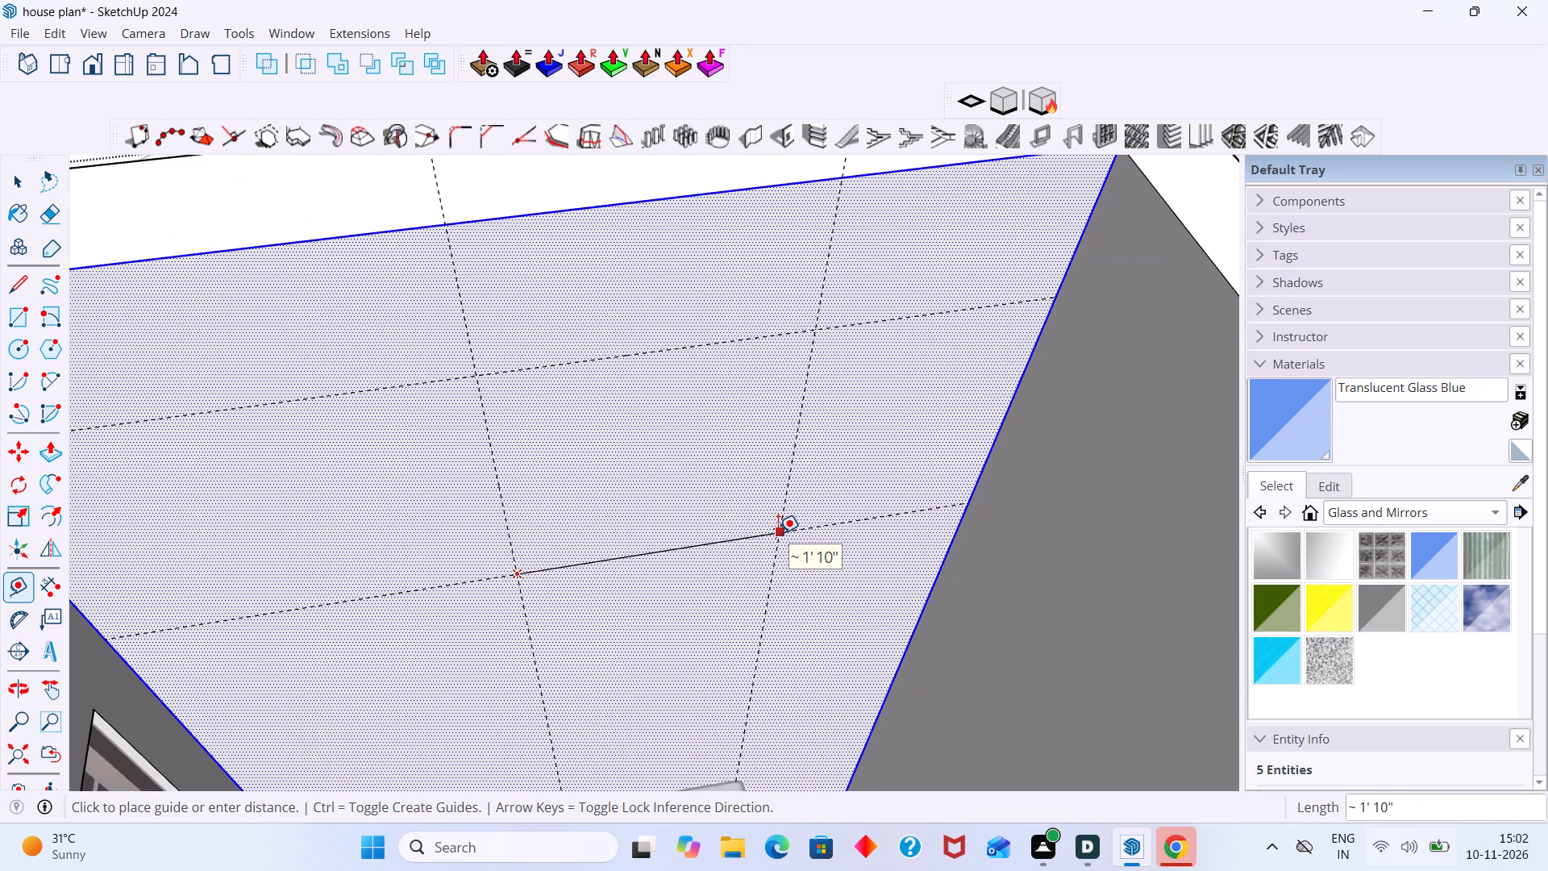
pyautogui.scroll(2, 778, 533)
pyautogui.press('space')
# Start a 1001bit wall opening and set its width to 1'10" and its height to 2'.
pyautogui.scroll(-18, 778, 523)
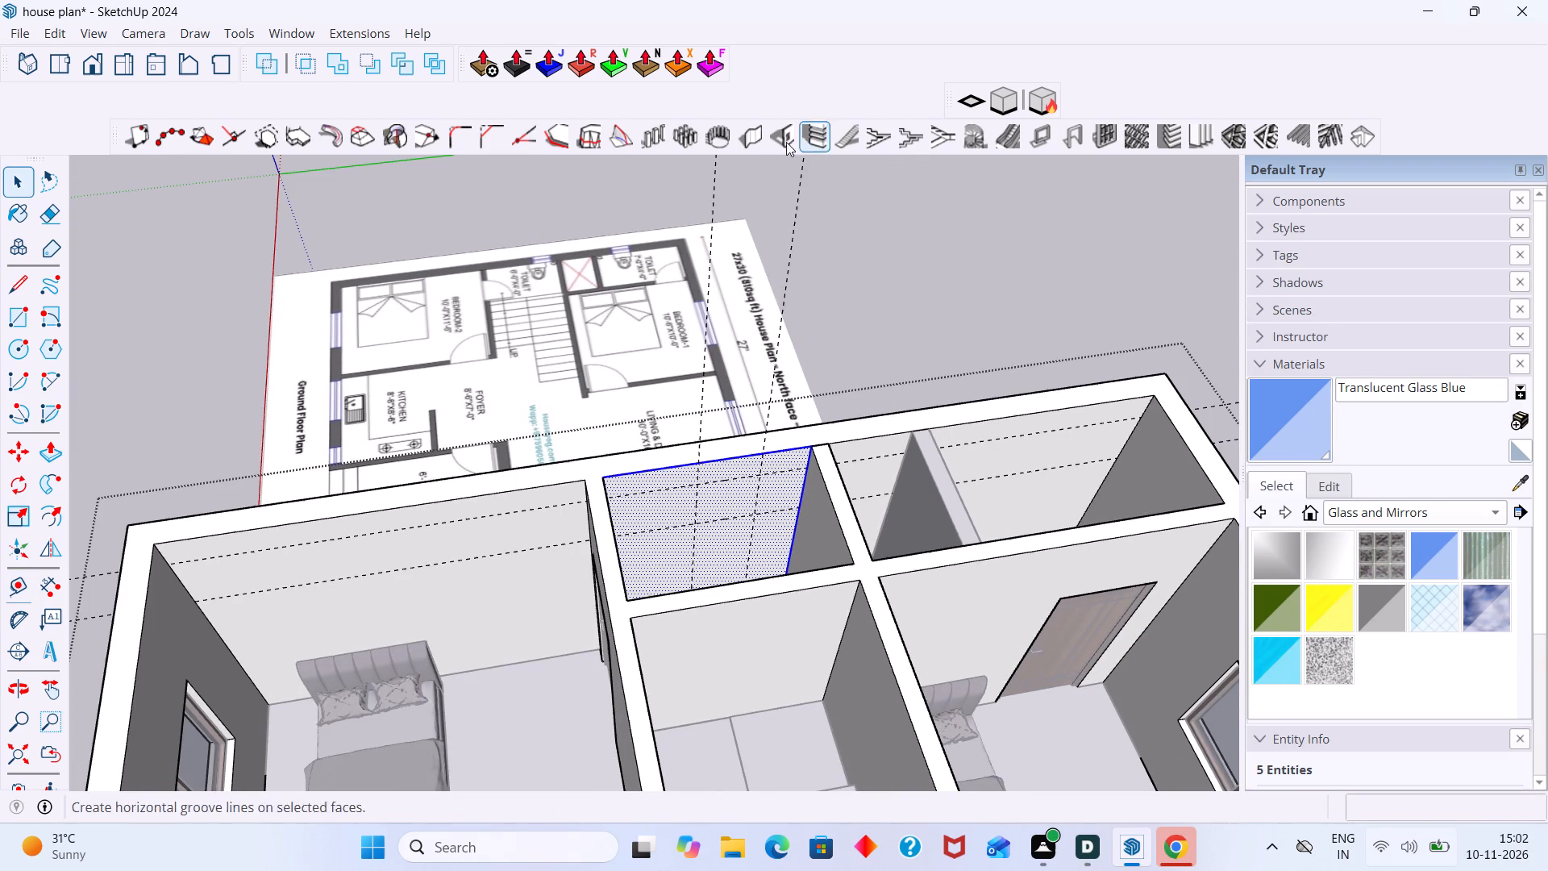
pyautogui.click(785, 138)
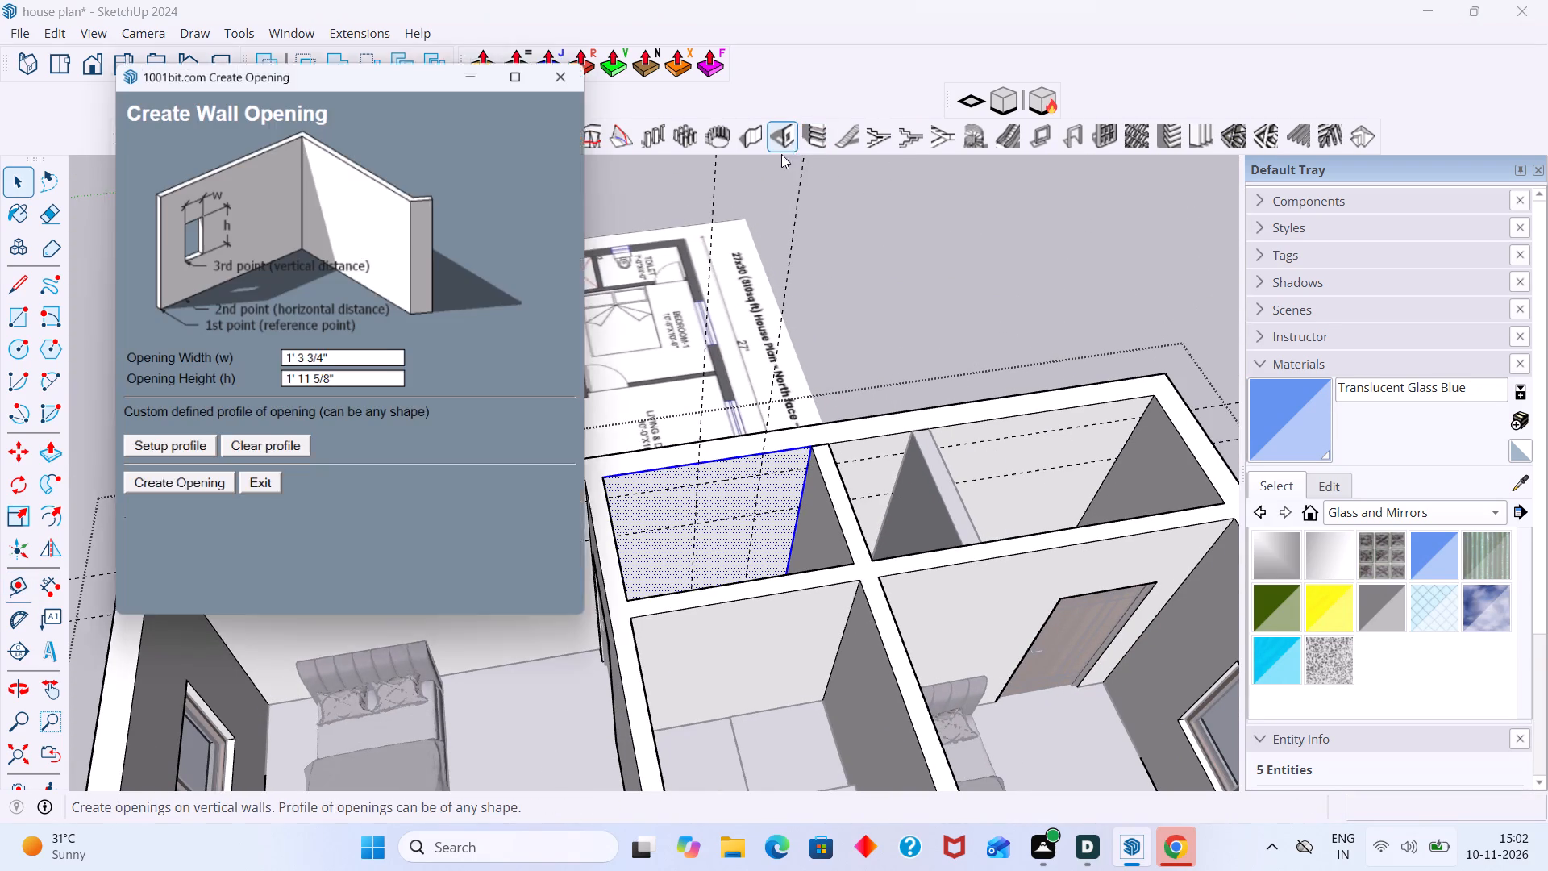
pyautogui.click(337, 352)
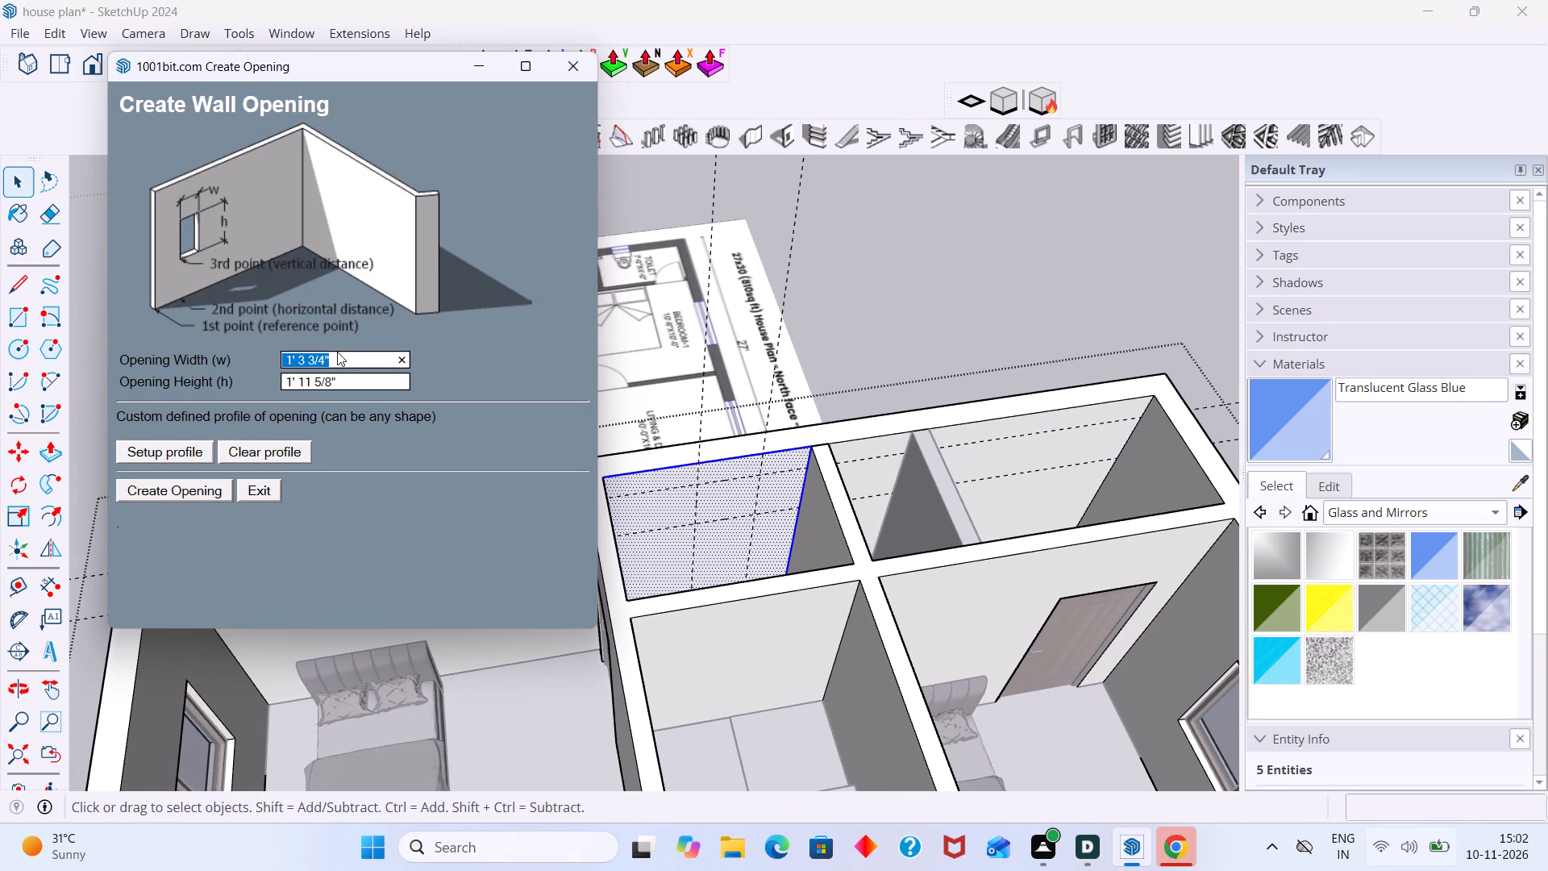
pyautogui.press('1')
pyautogui.press("'")
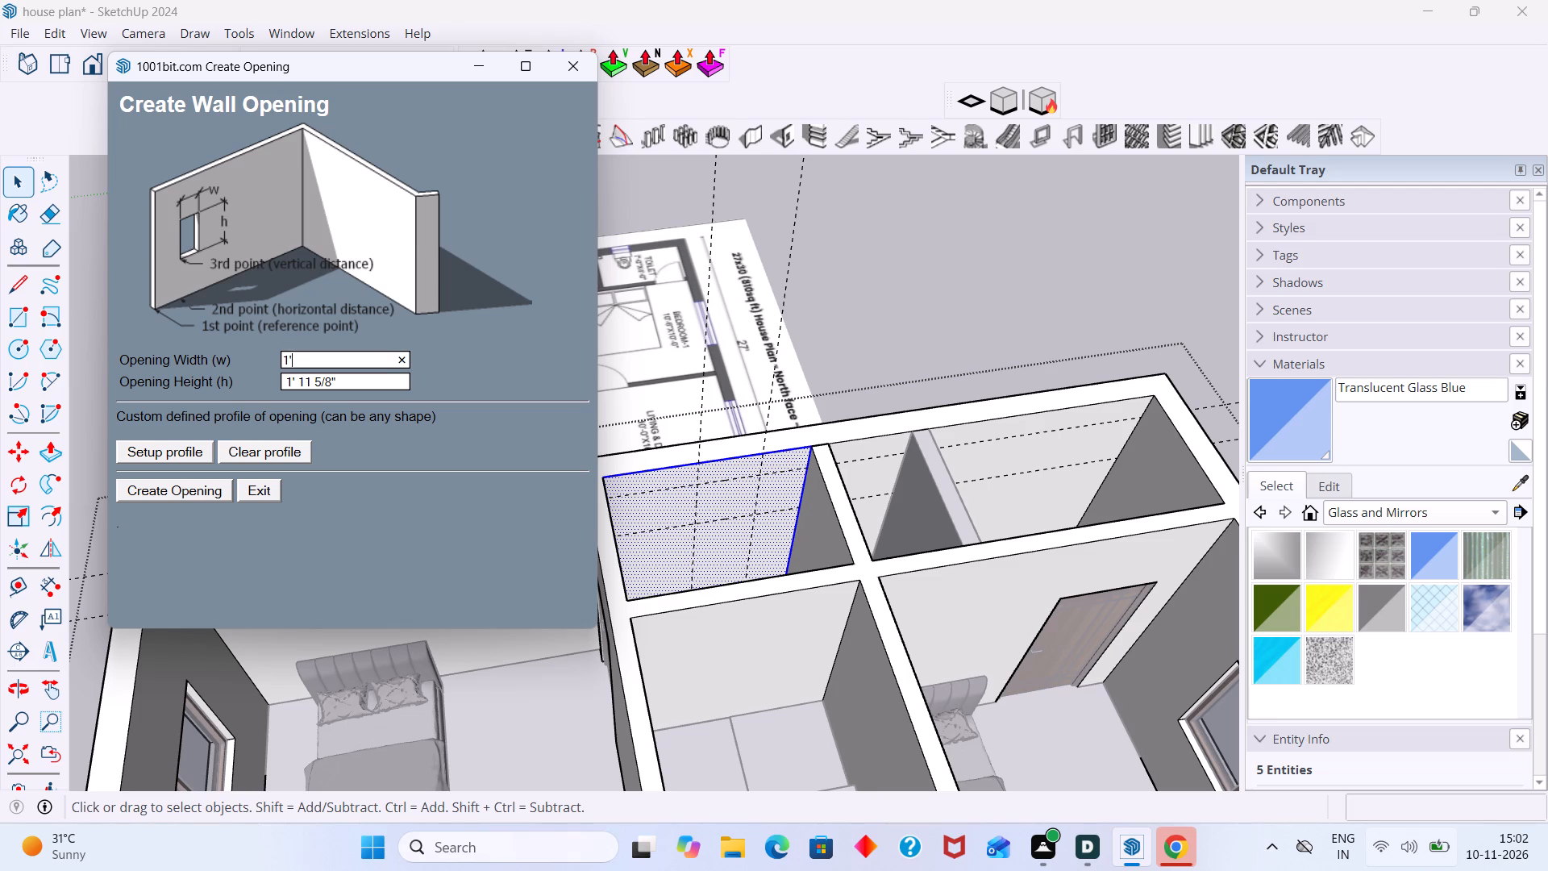
pyautogui.press('1')
pyautogui.press('0')
pyautogui.hotkey('shift', '"')
pyautogui.click(360, 385)
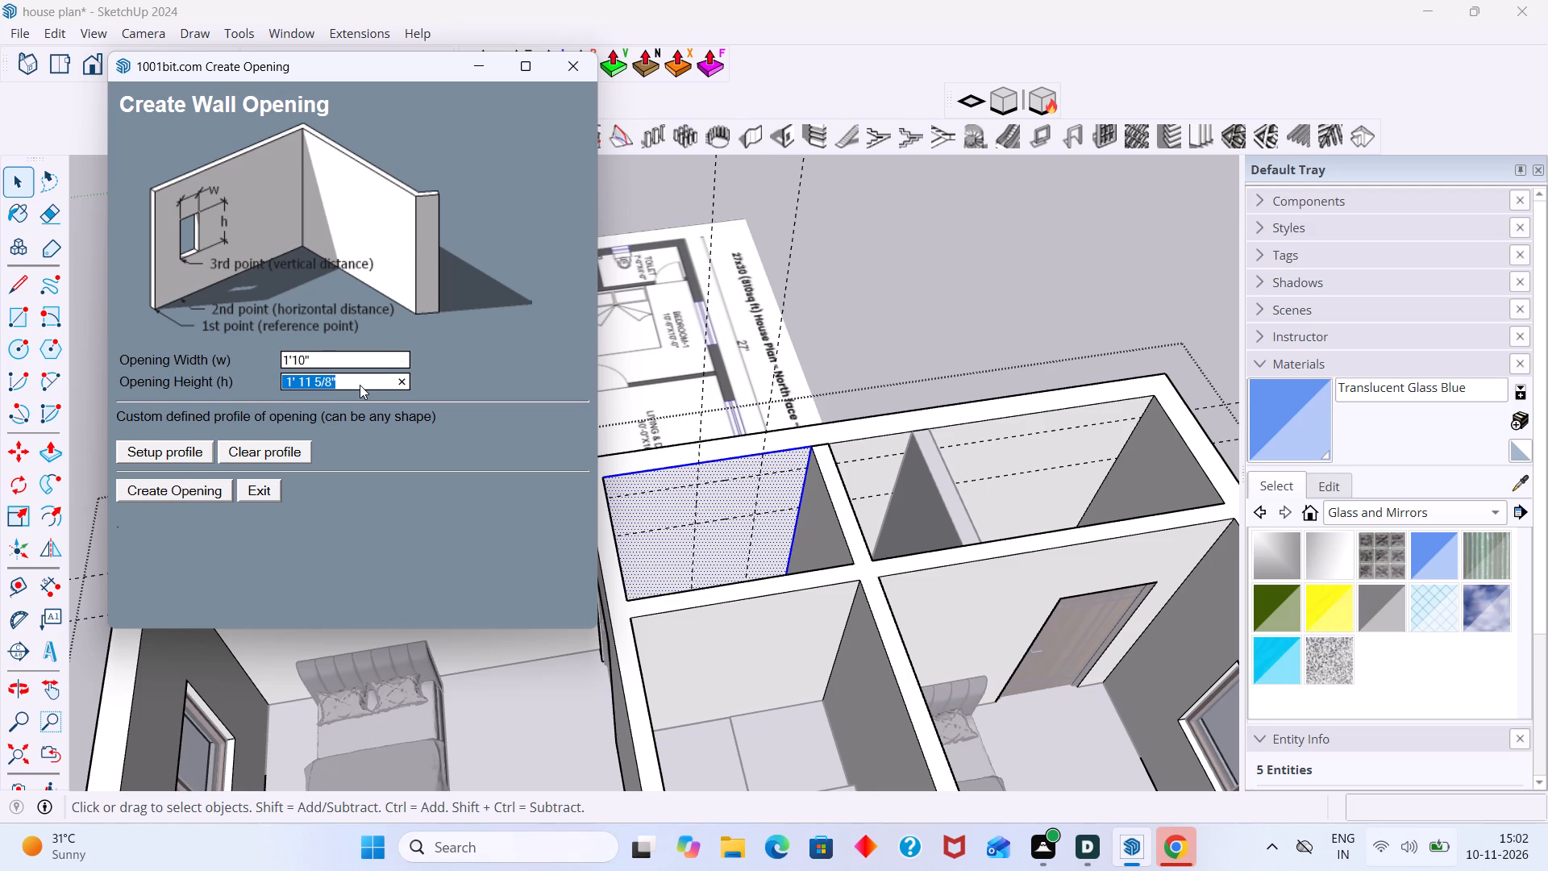
pyautogui.write("2'")
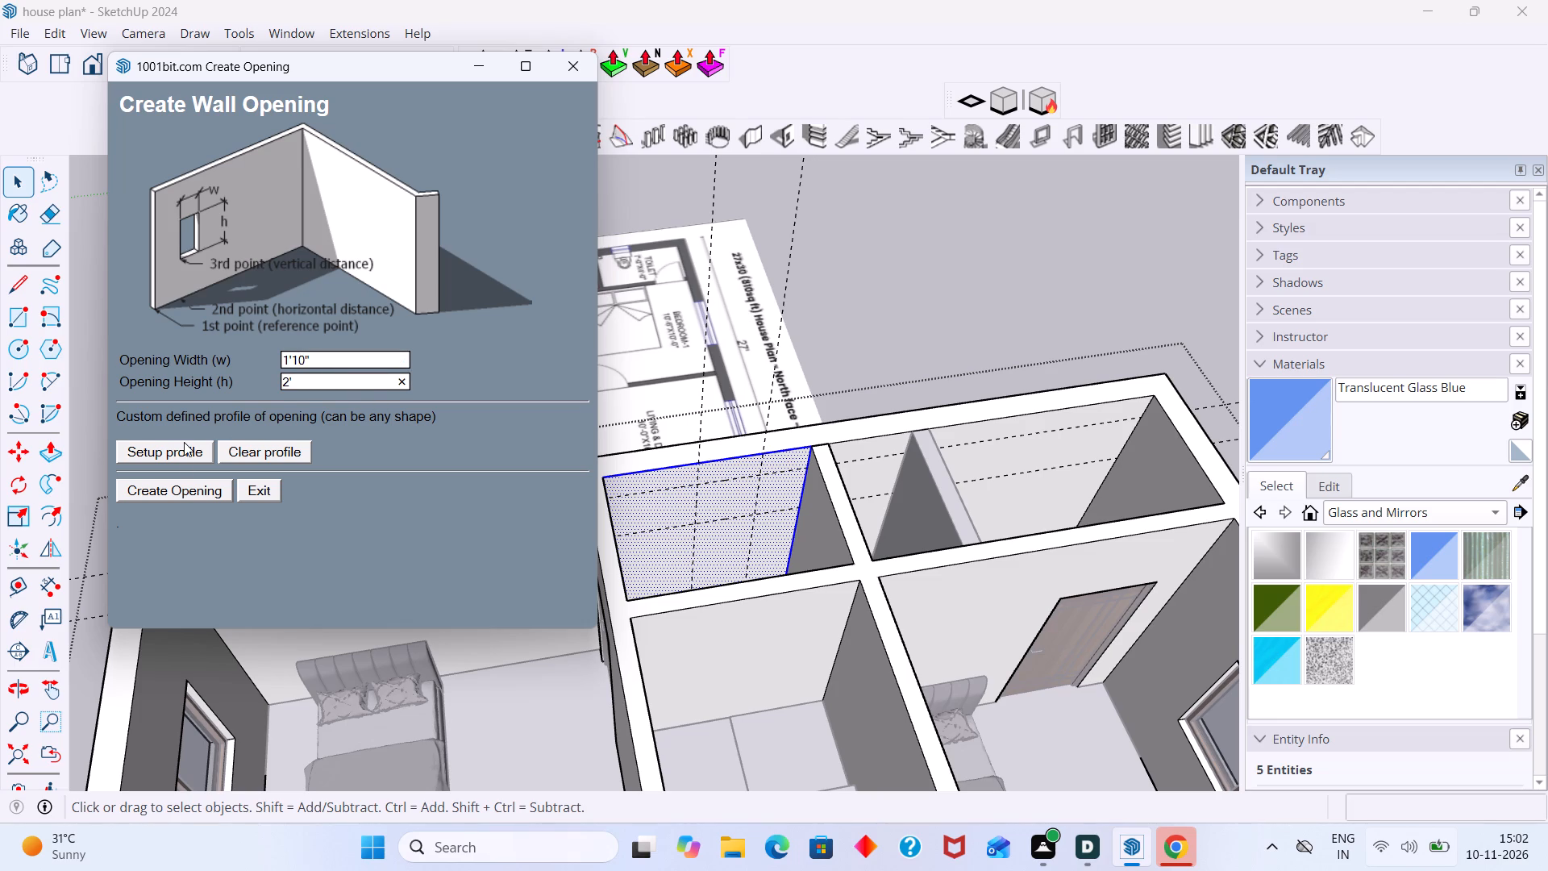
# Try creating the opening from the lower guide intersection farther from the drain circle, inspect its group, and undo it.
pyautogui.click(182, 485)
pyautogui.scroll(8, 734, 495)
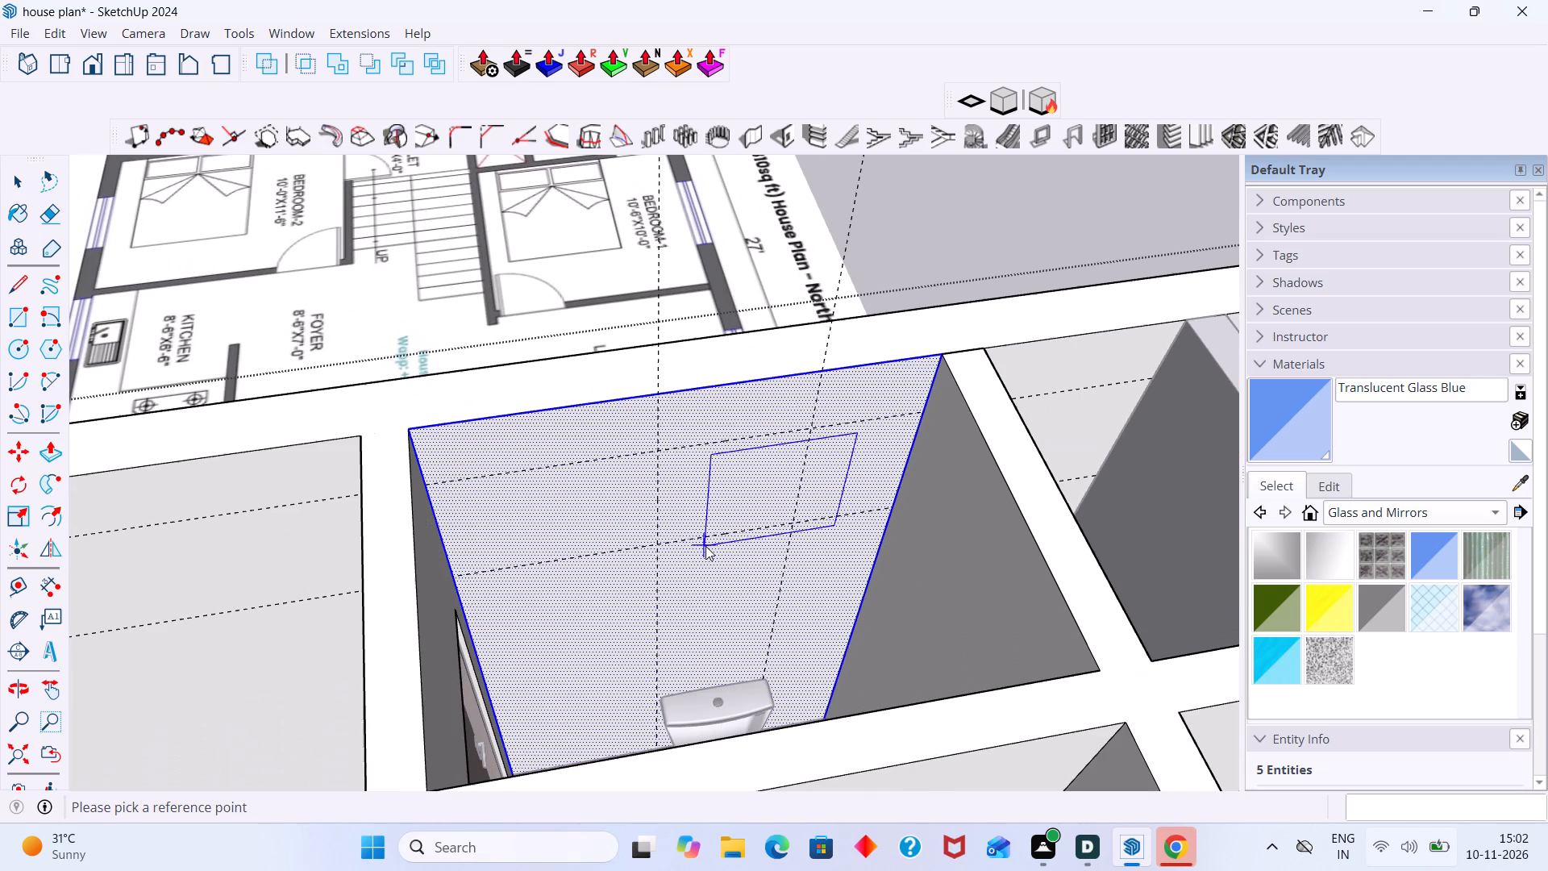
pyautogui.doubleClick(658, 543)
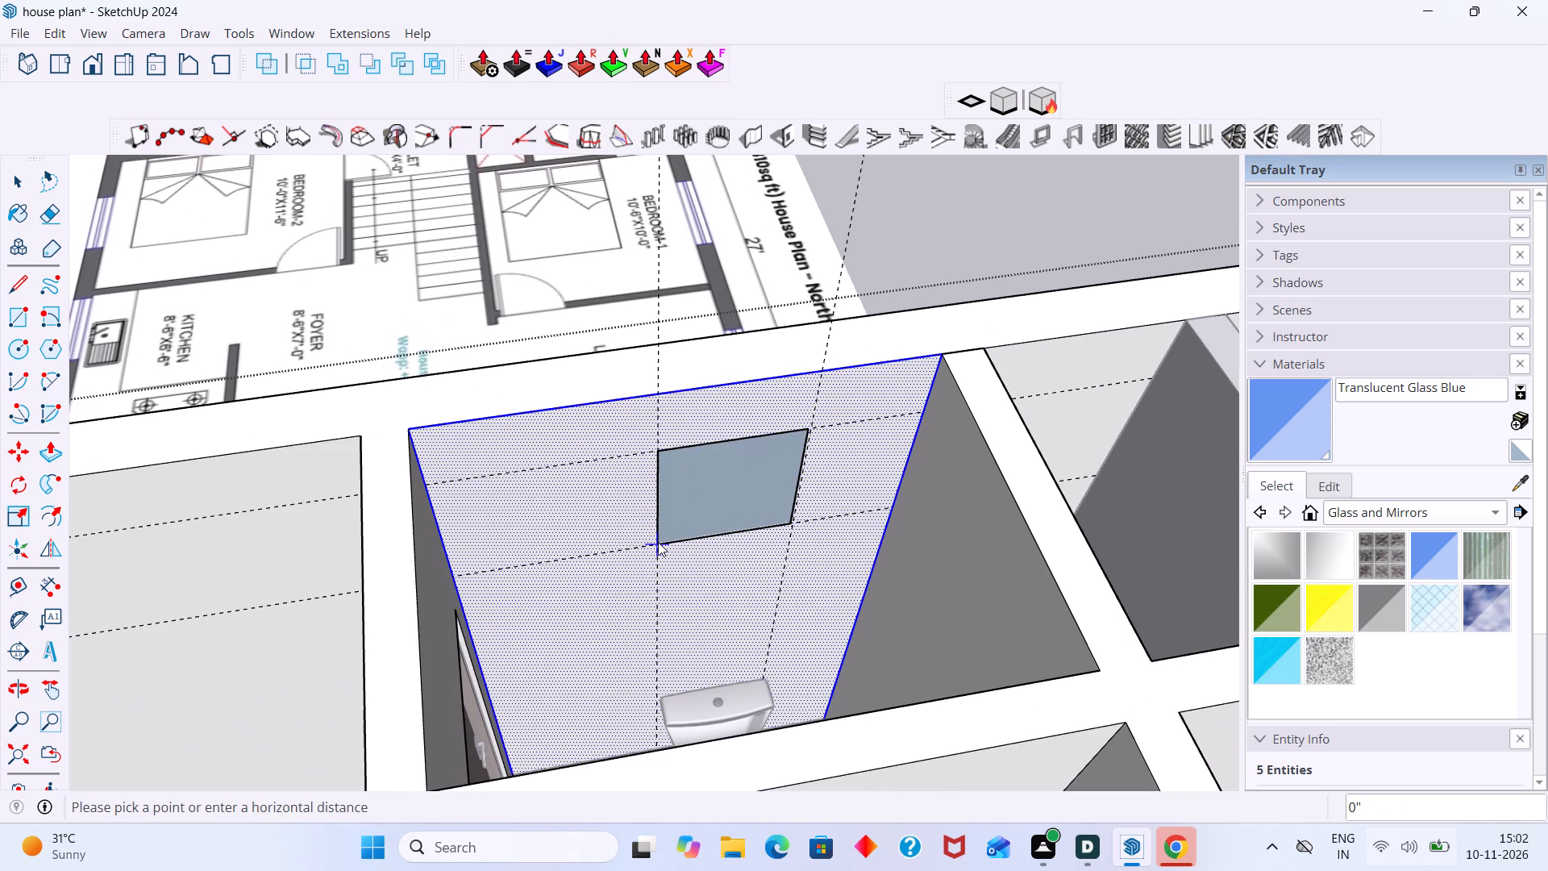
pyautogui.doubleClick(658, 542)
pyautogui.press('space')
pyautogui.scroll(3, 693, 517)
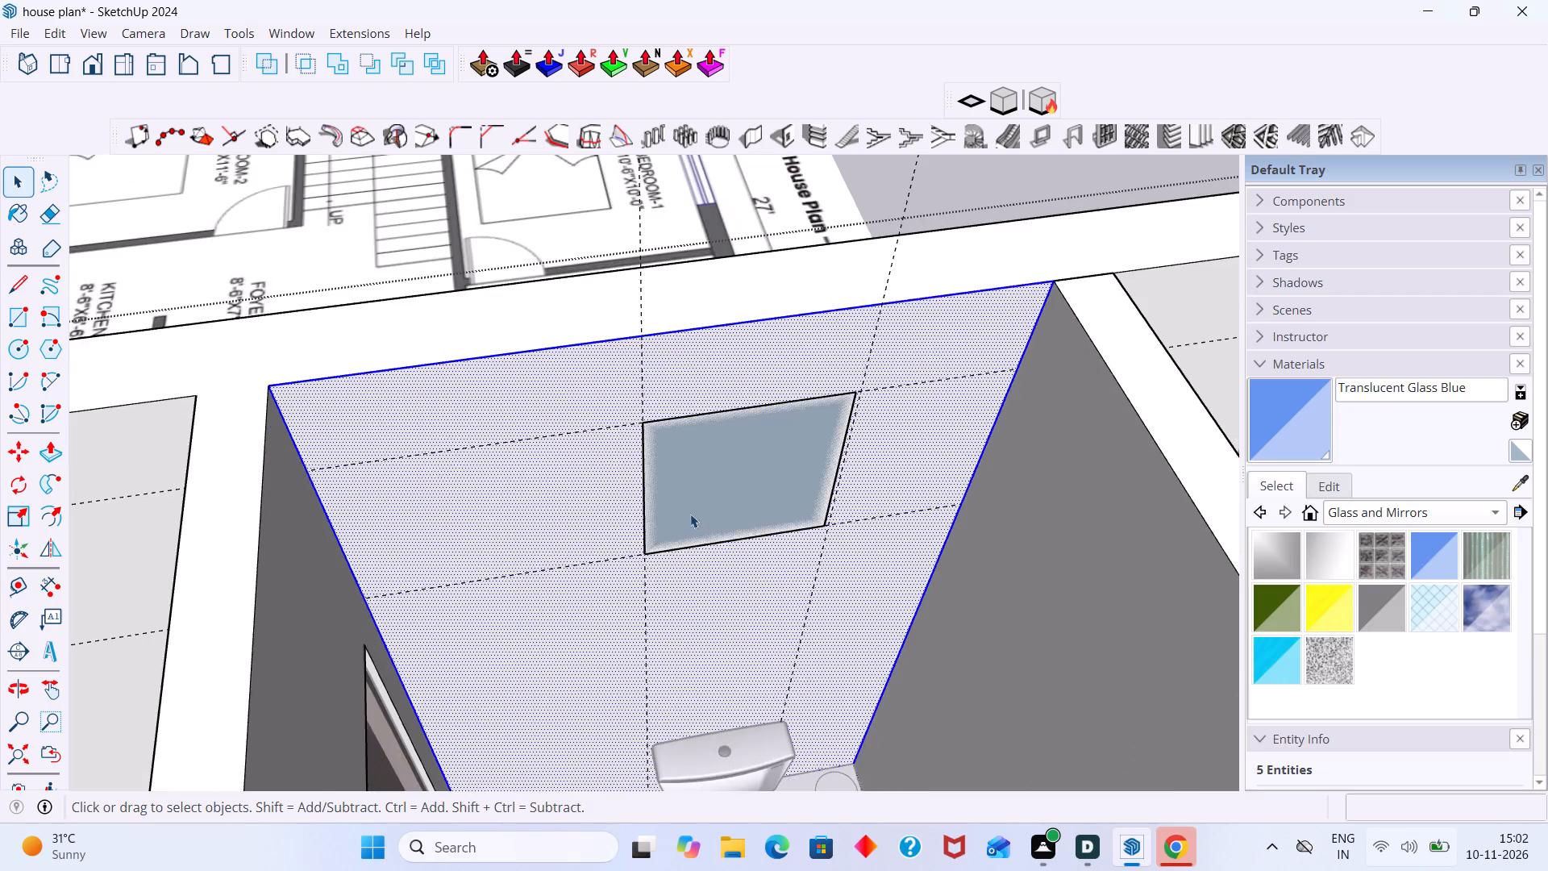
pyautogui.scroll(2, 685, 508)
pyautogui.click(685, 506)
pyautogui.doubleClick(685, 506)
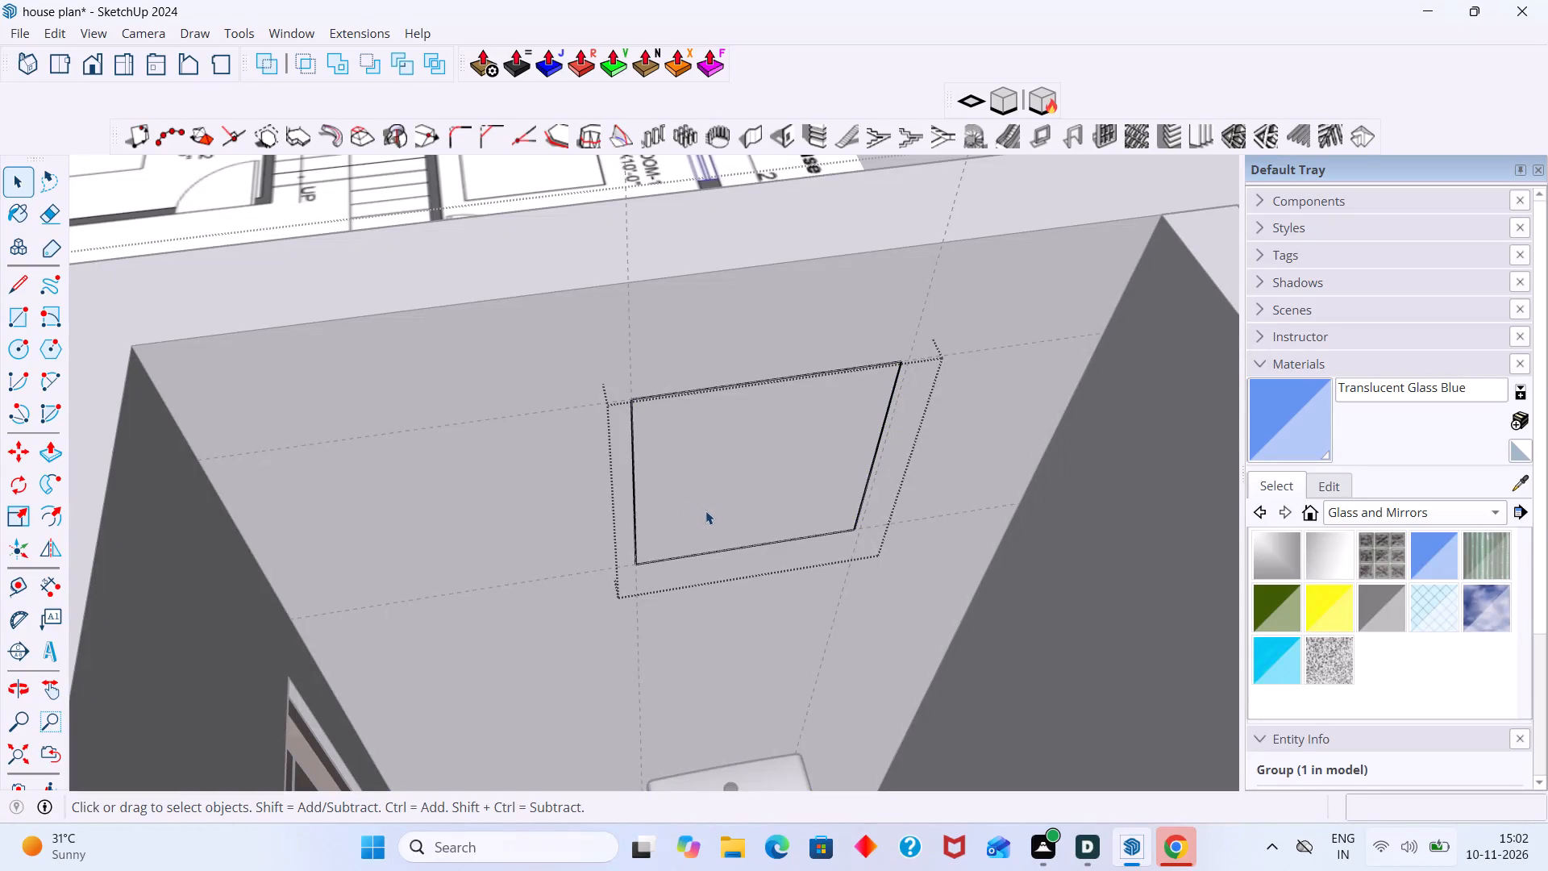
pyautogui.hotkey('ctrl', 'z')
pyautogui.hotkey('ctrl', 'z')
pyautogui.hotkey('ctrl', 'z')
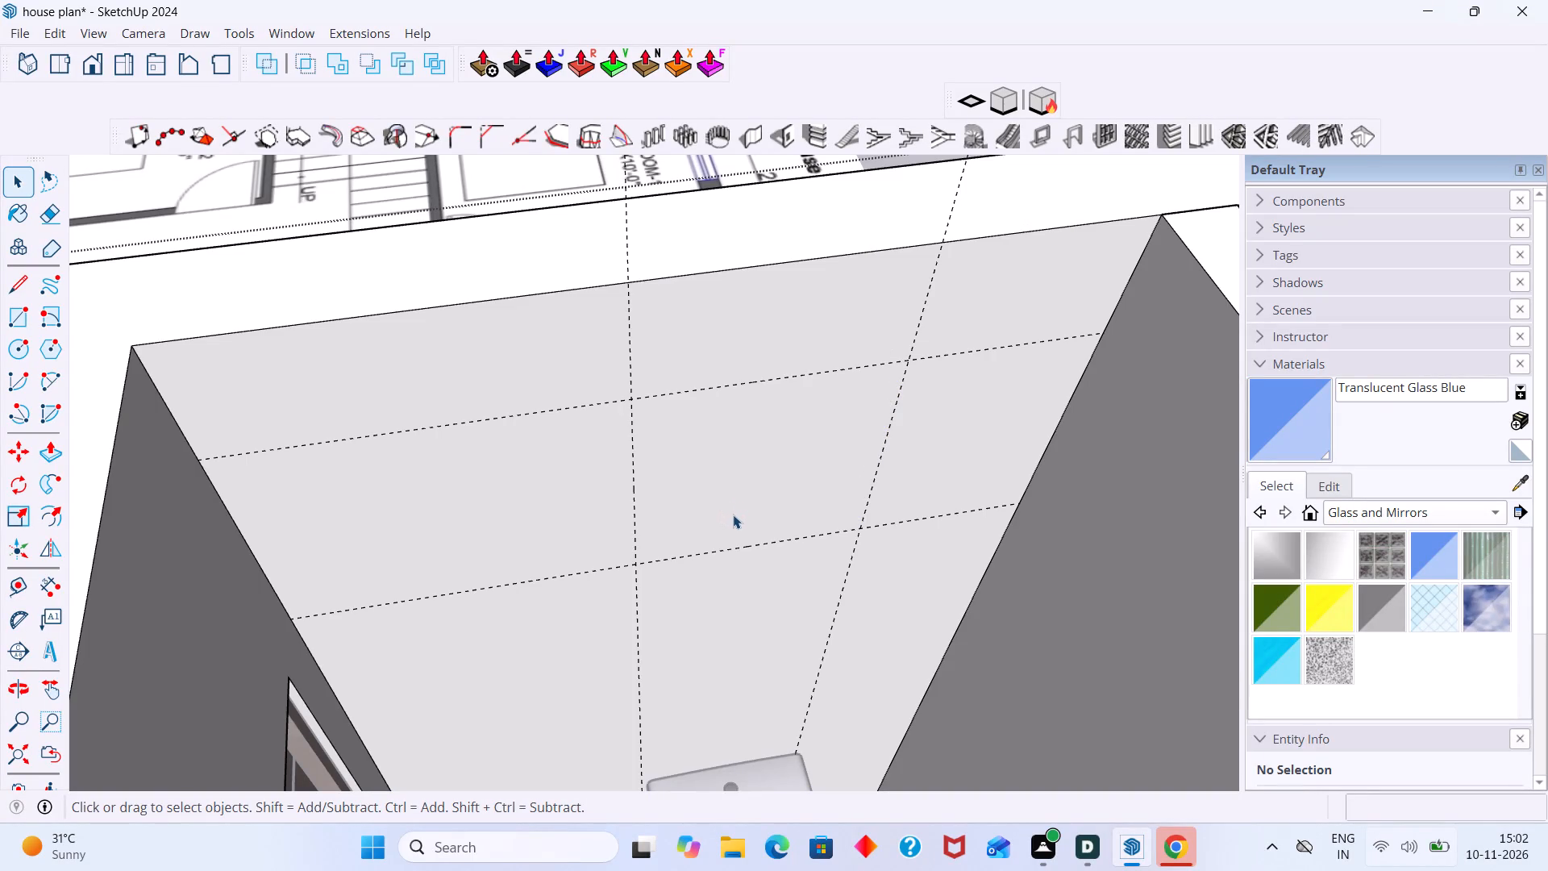
# Reselect the wall face and create the 1' 10" by 2' opening from the lower guide intersection farther from the drain circle.
pyautogui.doubleClick(734, 515)
pyautogui.scroll(3, 735, 506)
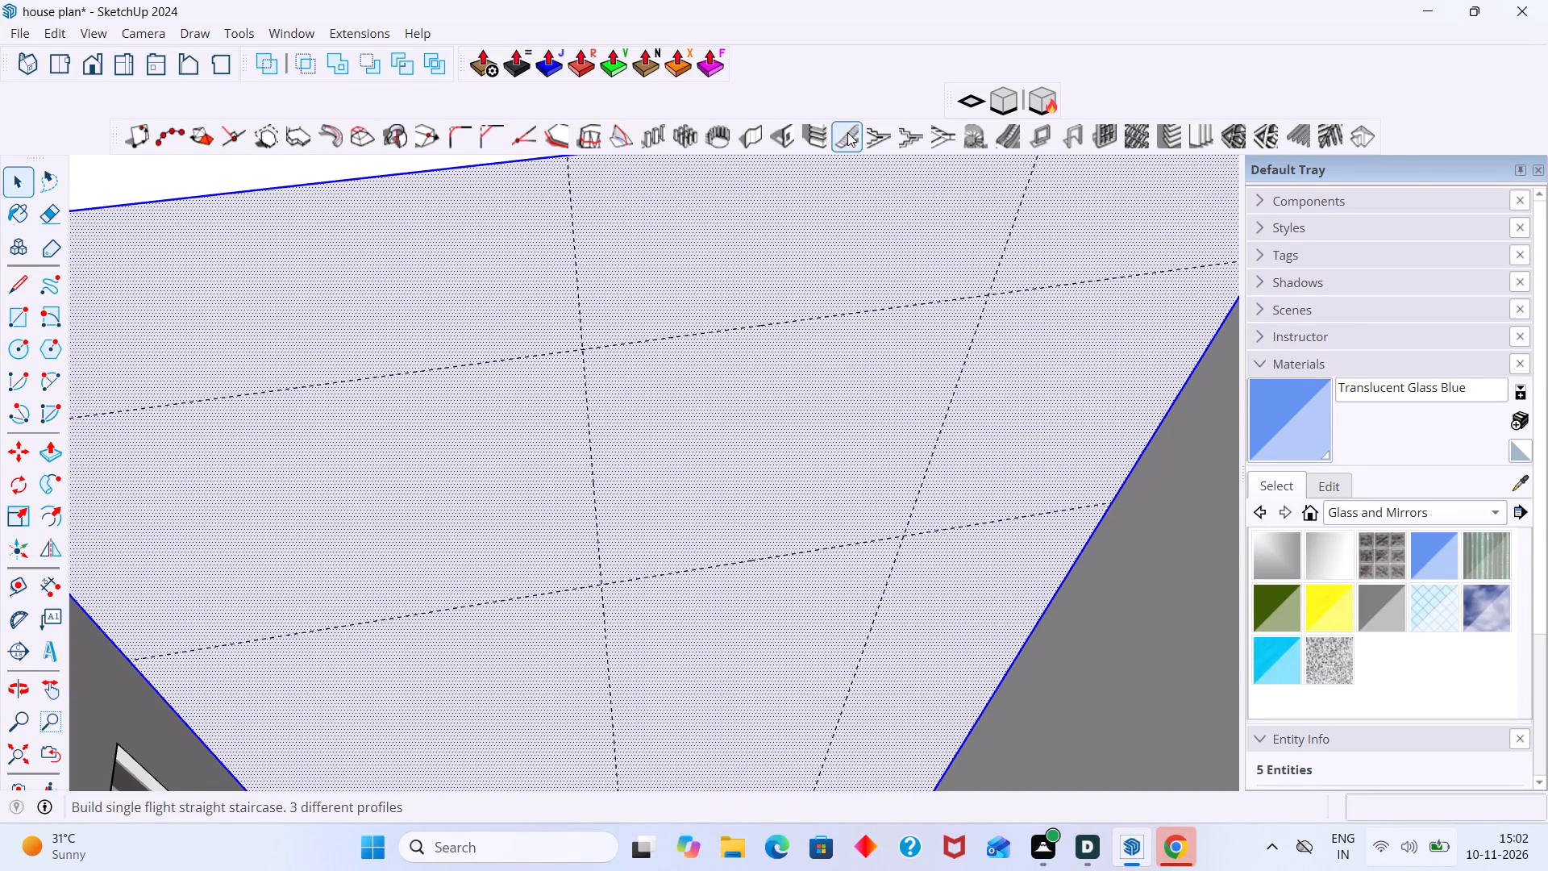
pyautogui.click(789, 139)
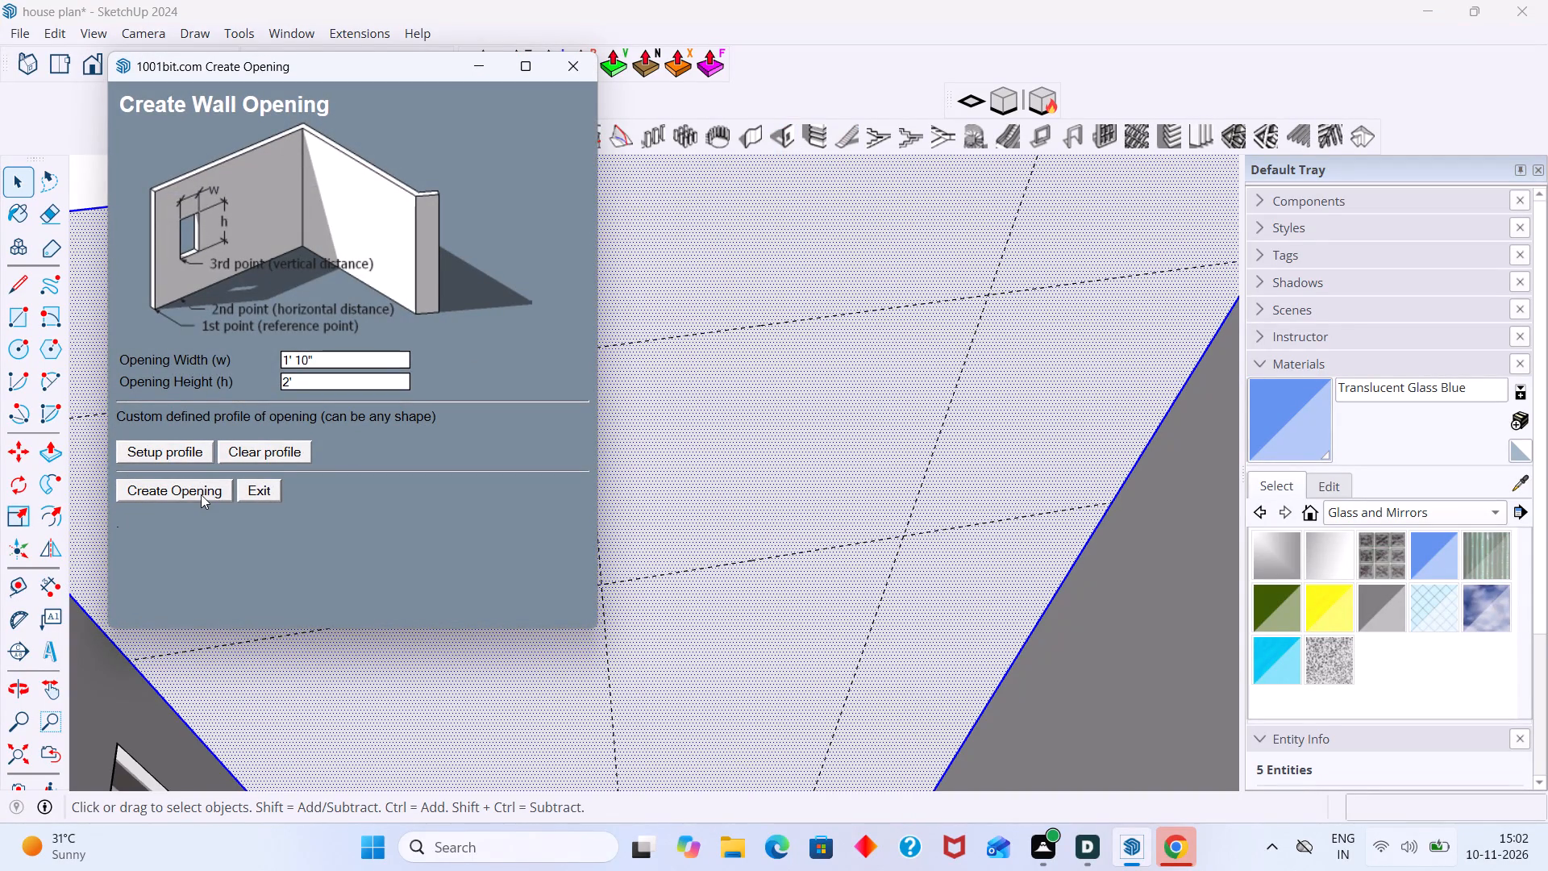
pyautogui.click(198, 489)
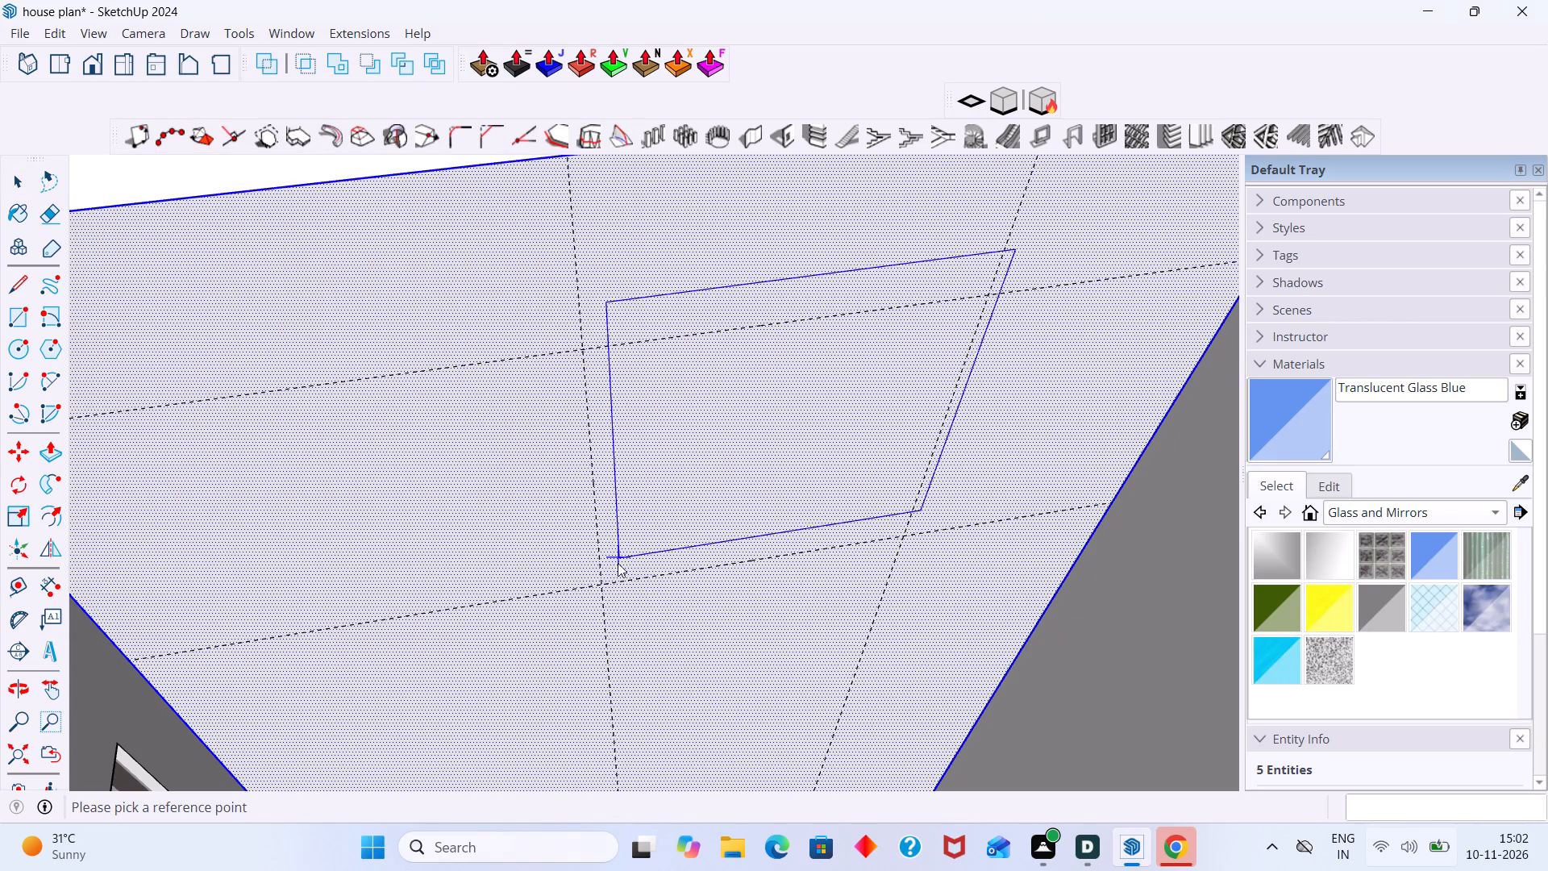
pyautogui.doubleClick(597, 582)
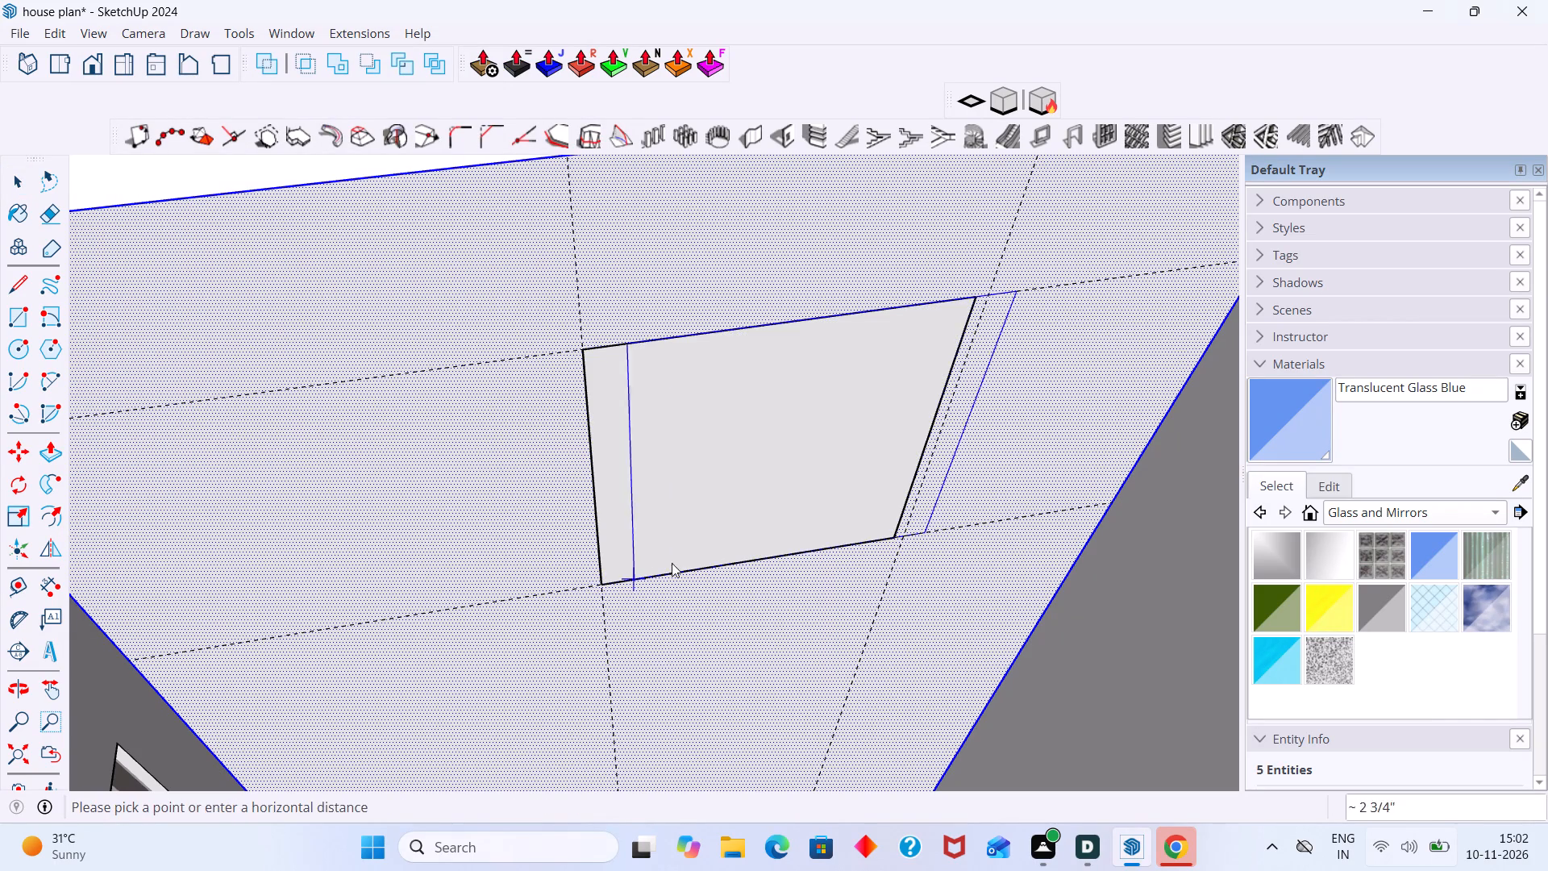
pyautogui.moveTo(838, 509); pyautogui.dragTo(913, 436, button='middle')
pyautogui.scroll(5, 655, 556)
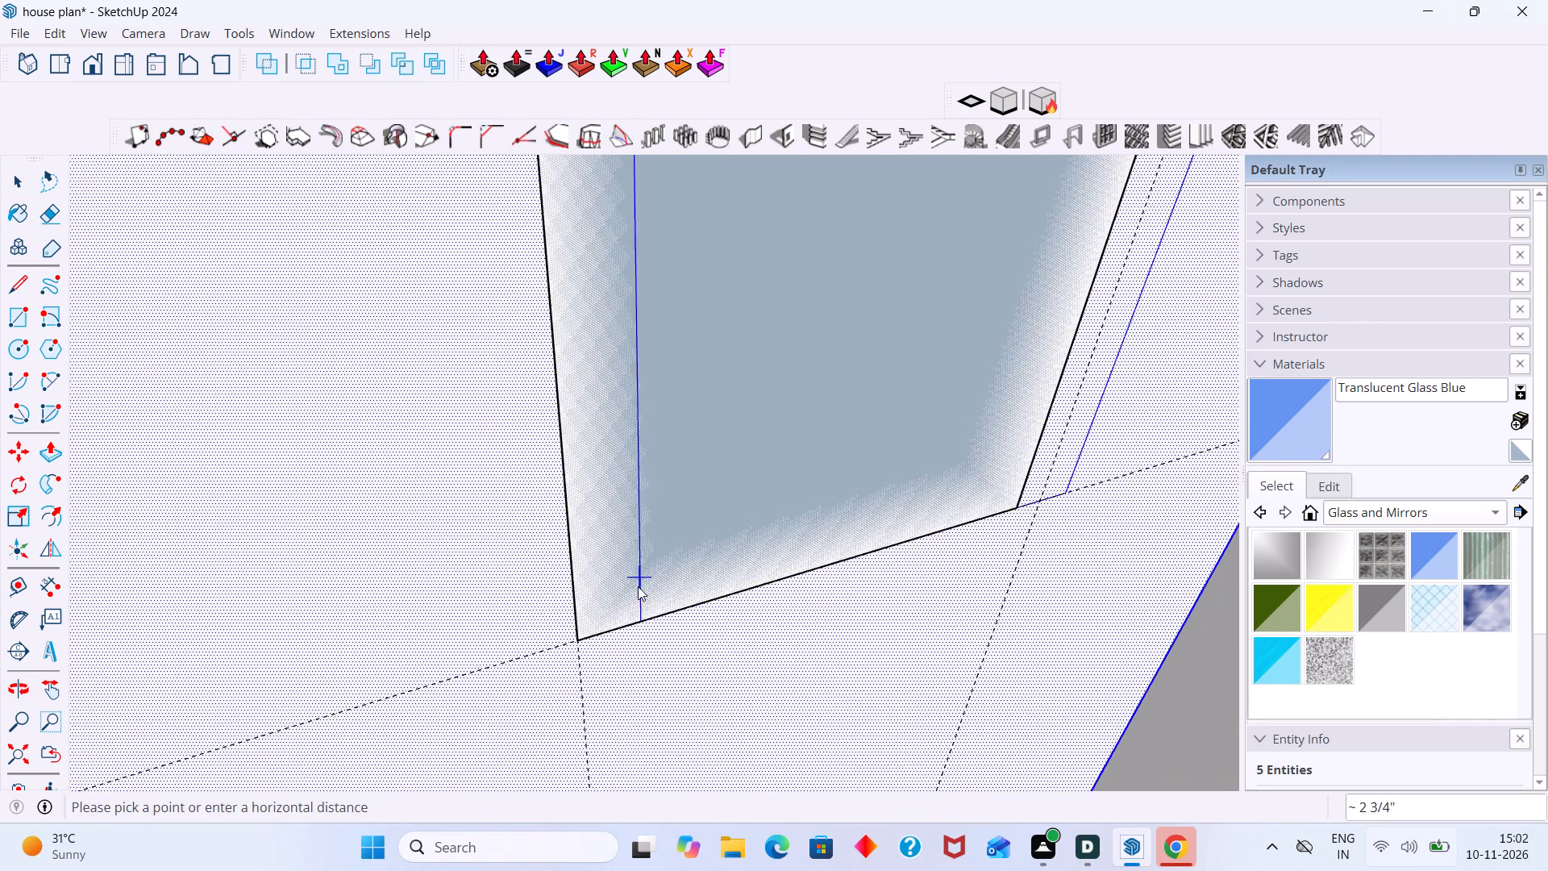
pyautogui.press('space')
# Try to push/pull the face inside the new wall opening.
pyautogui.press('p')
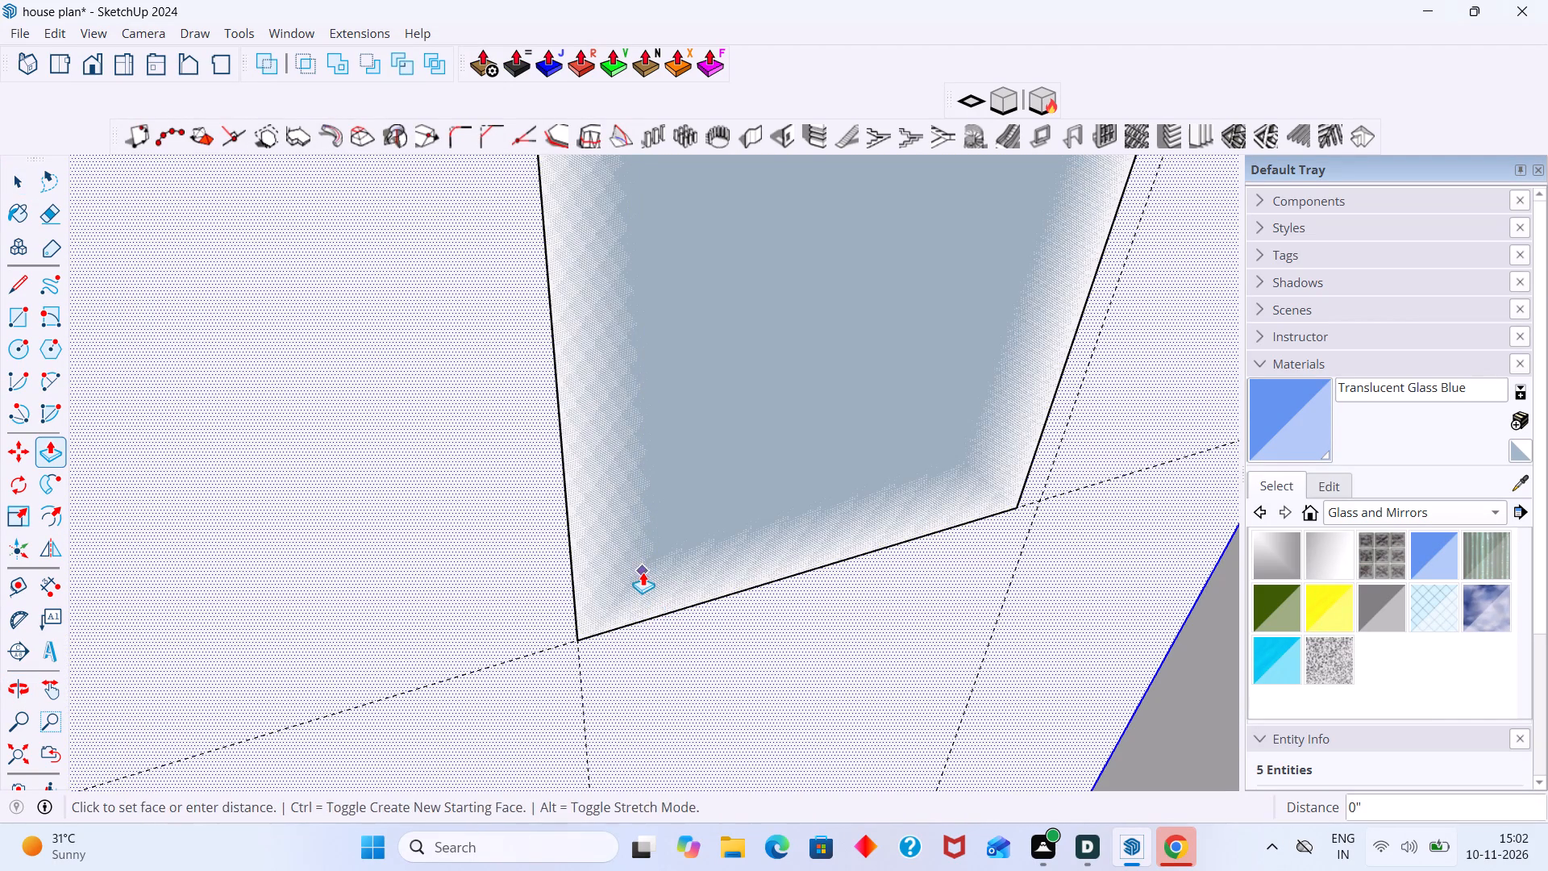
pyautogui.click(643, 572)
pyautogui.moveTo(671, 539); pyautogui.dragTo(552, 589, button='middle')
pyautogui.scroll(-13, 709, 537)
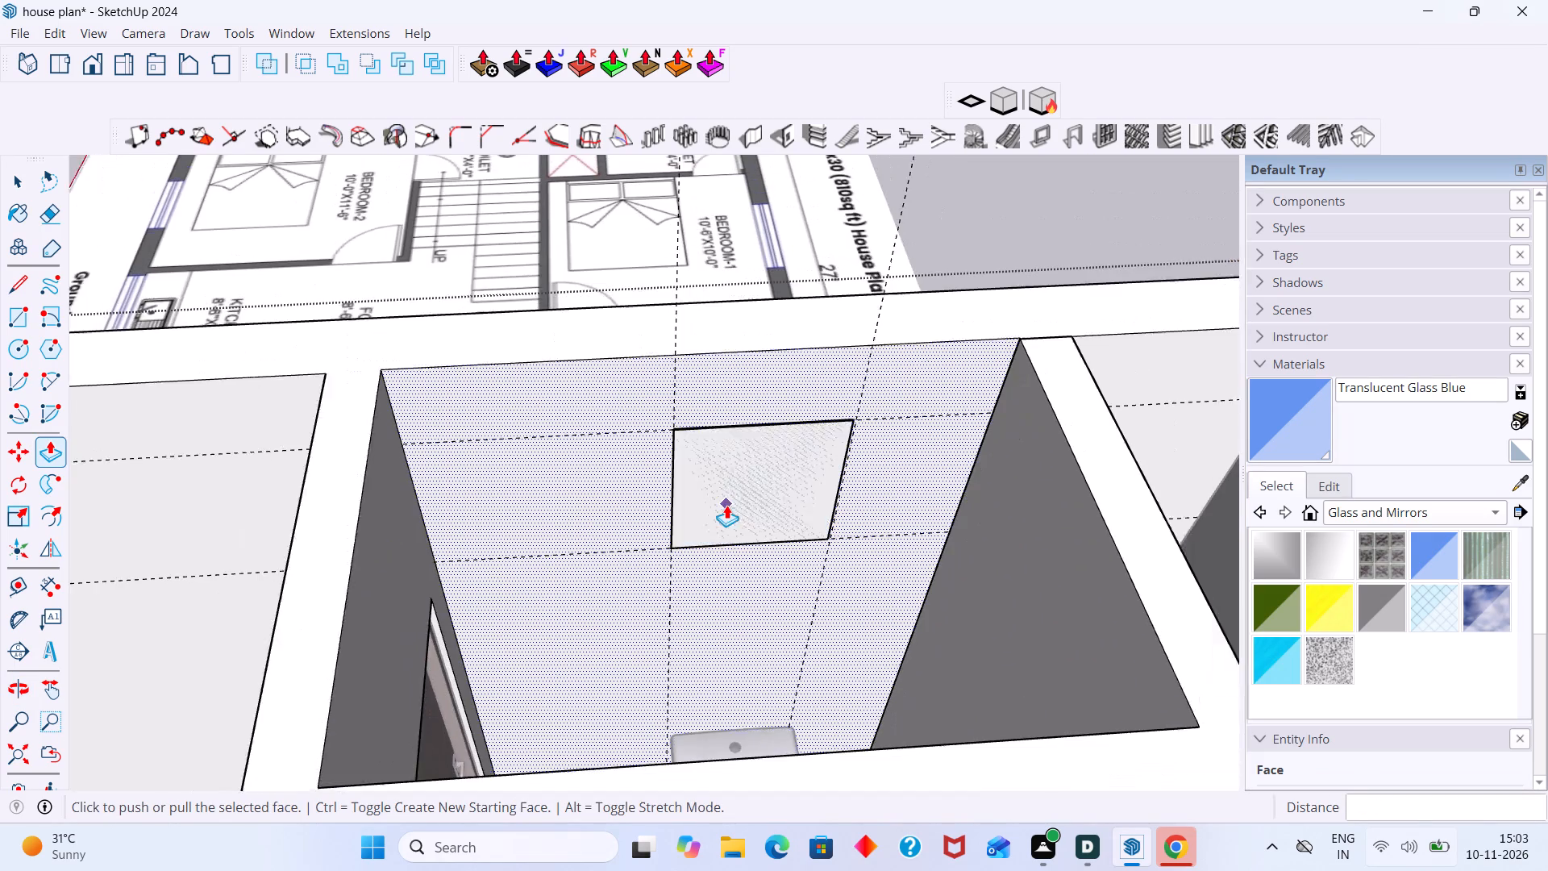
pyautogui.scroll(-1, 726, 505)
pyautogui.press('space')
# Open the group at the new wall opening for editing and delete the face filling it.
pyautogui.click(739, 488)
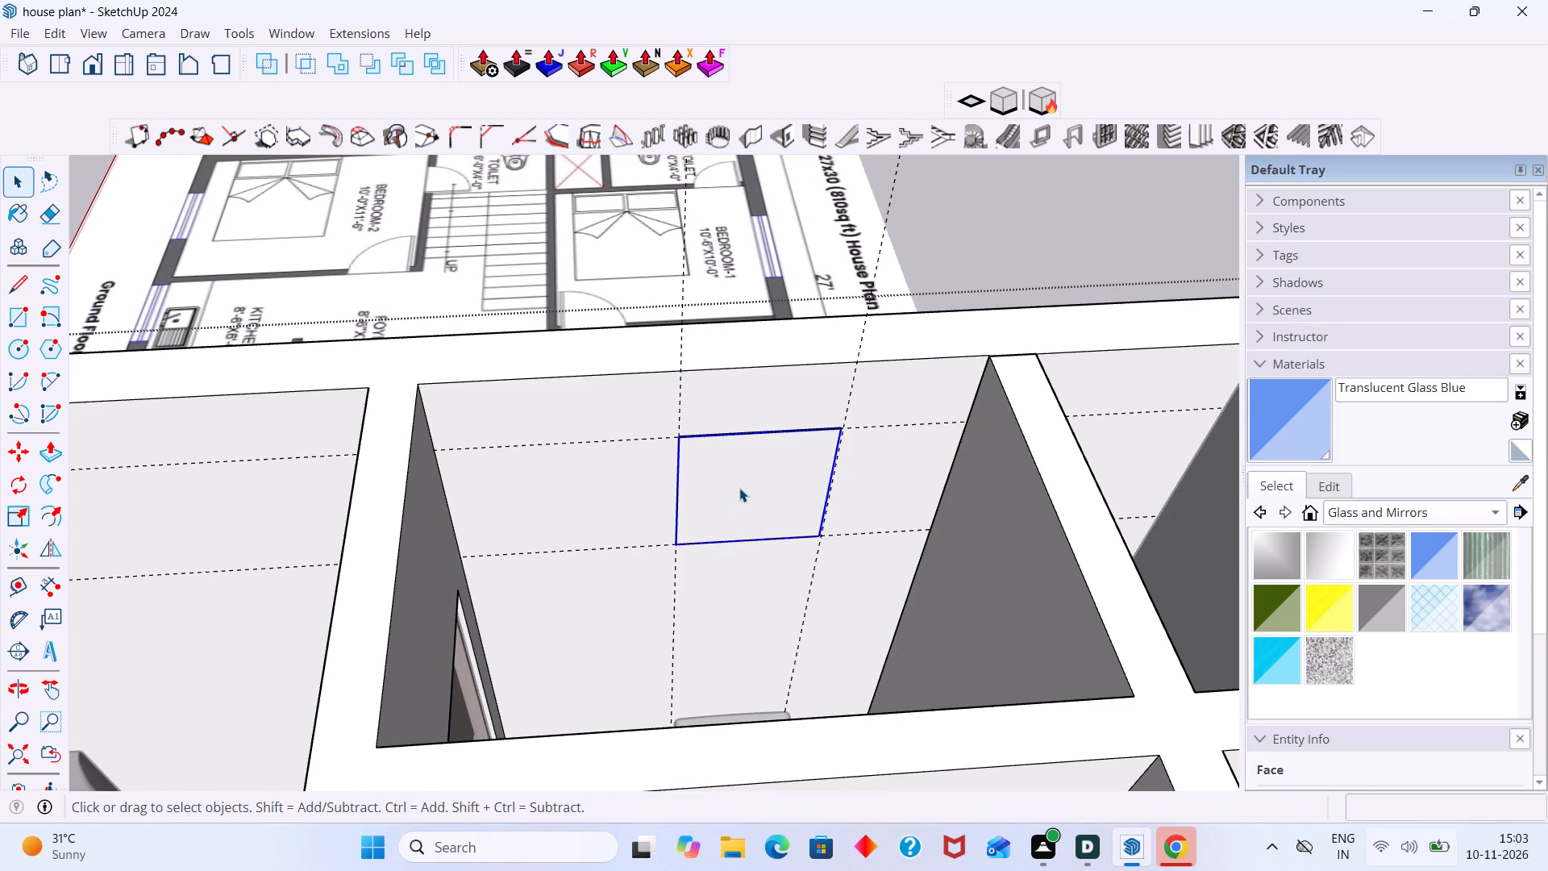
pyautogui.doubleClick(740, 488)
pyautogui.scroll(2, 742, 511)
pyautogui.click(741, 510)
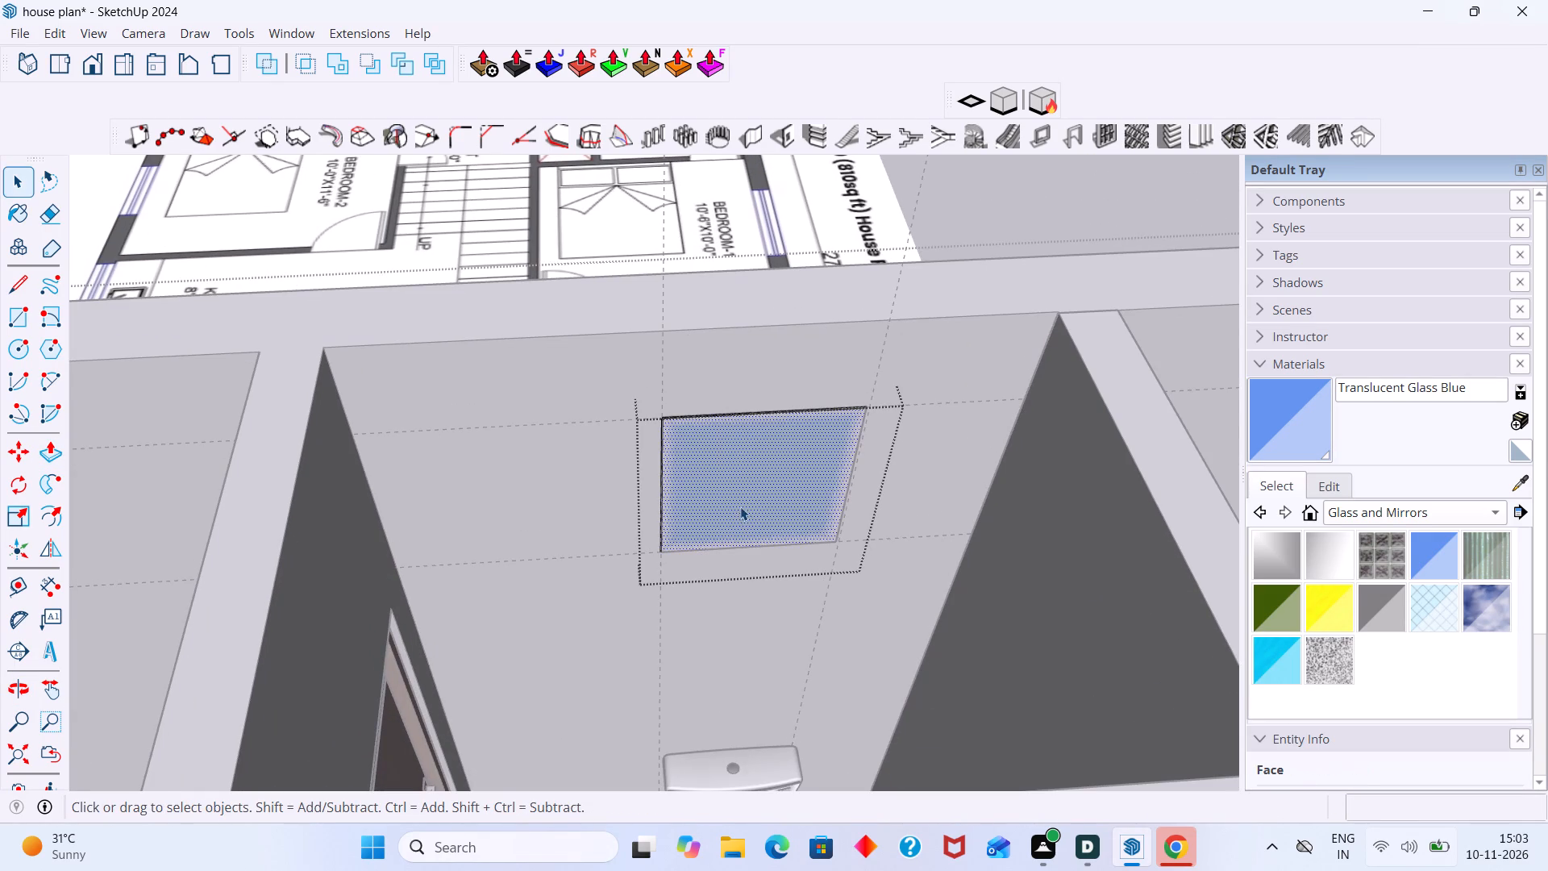
pyautogui.press('Delete')
pyautogui.scroll(1, 740, 490)
pyautogui.click(740, 488)
pyautogui.scroll(-3, 736, 484)
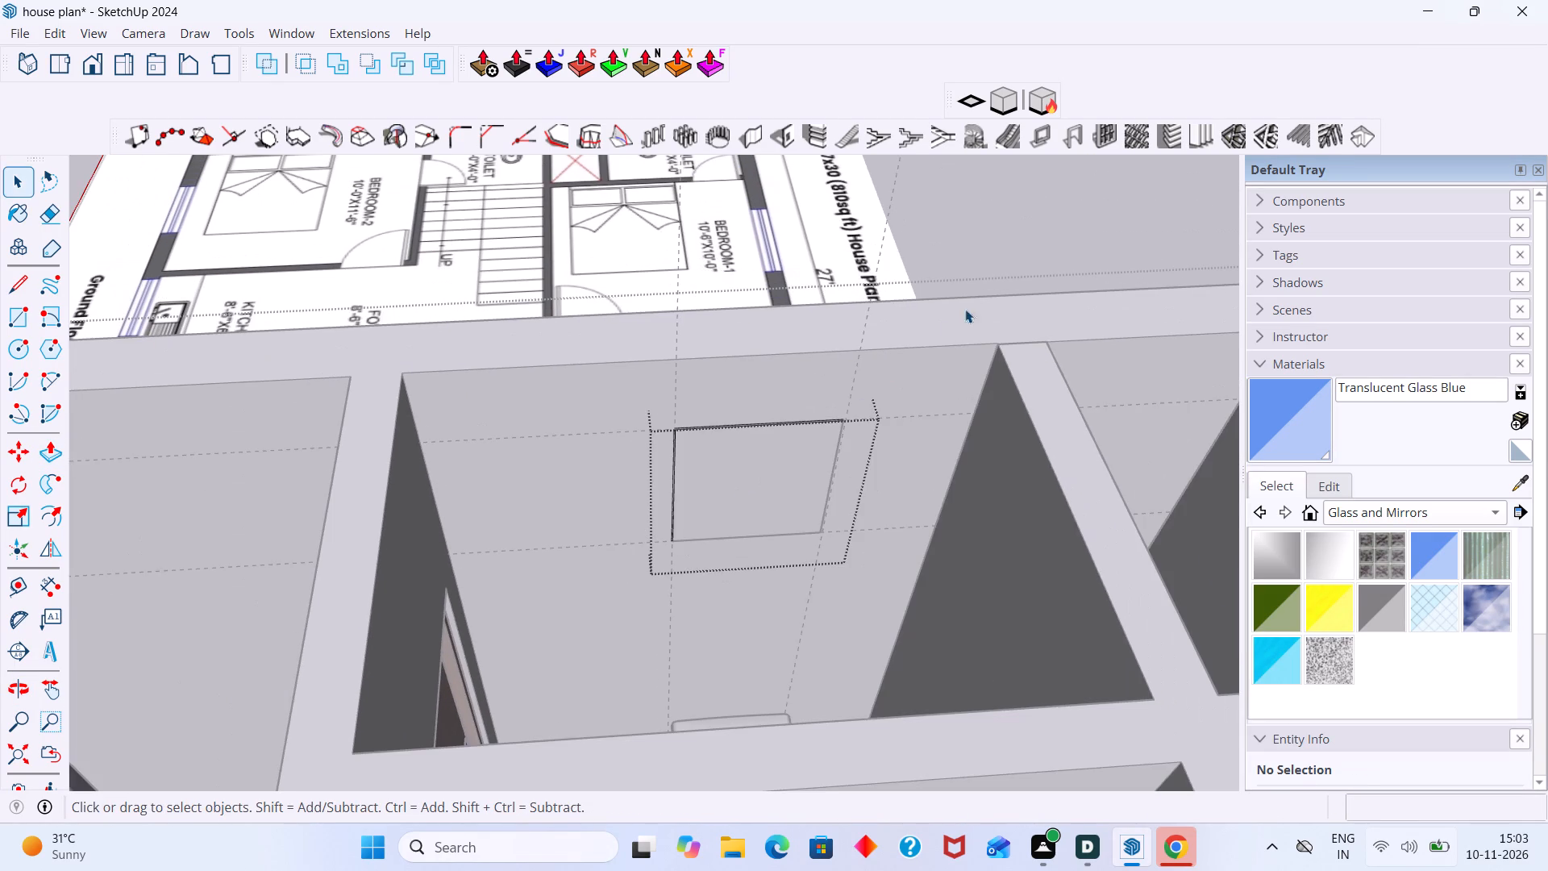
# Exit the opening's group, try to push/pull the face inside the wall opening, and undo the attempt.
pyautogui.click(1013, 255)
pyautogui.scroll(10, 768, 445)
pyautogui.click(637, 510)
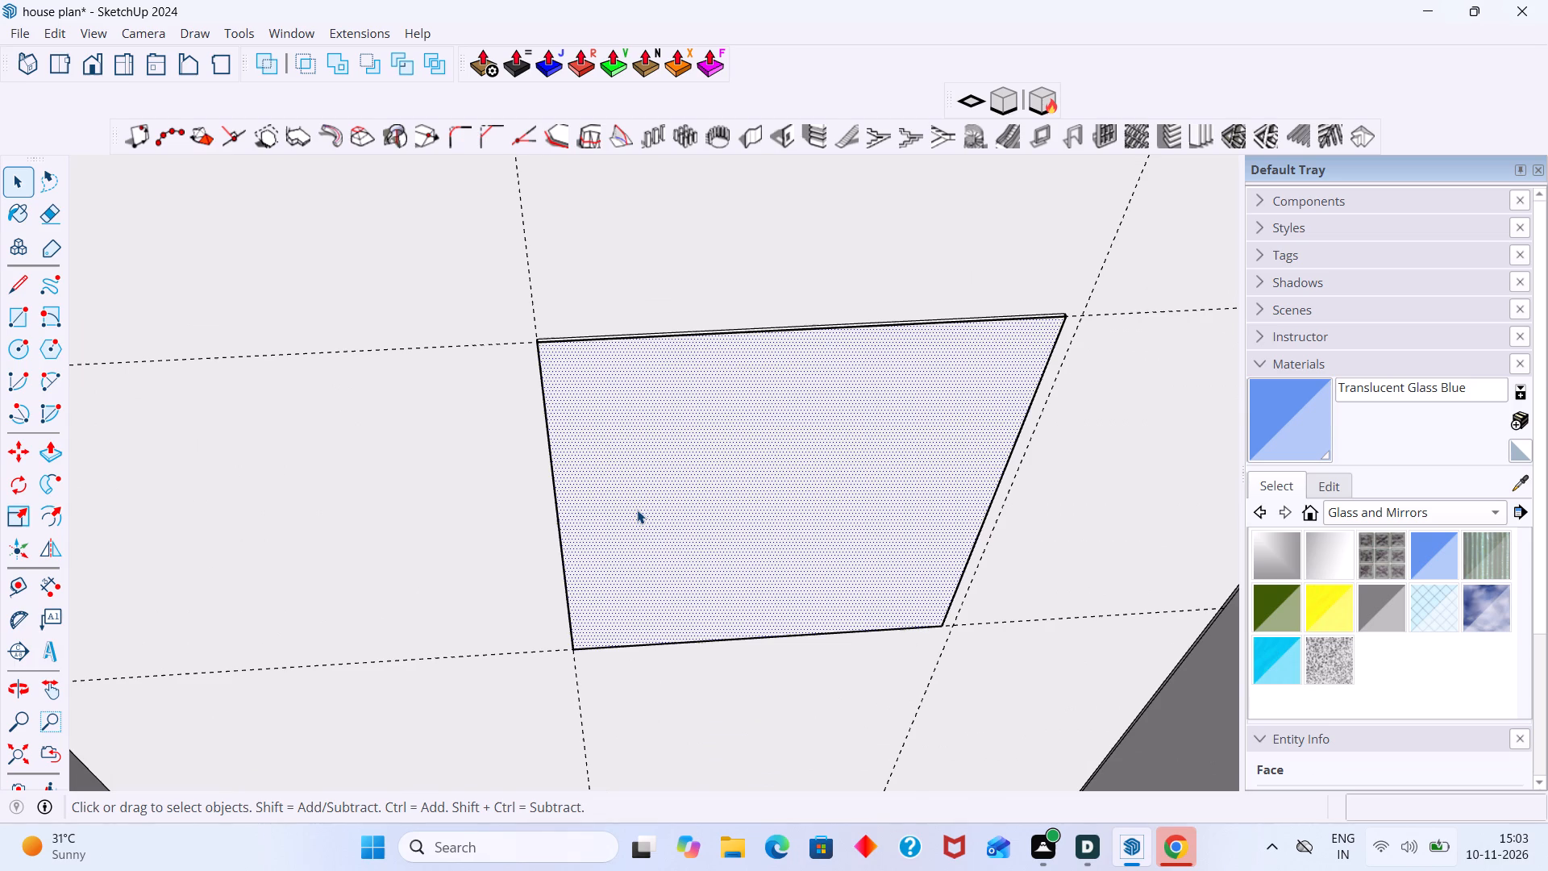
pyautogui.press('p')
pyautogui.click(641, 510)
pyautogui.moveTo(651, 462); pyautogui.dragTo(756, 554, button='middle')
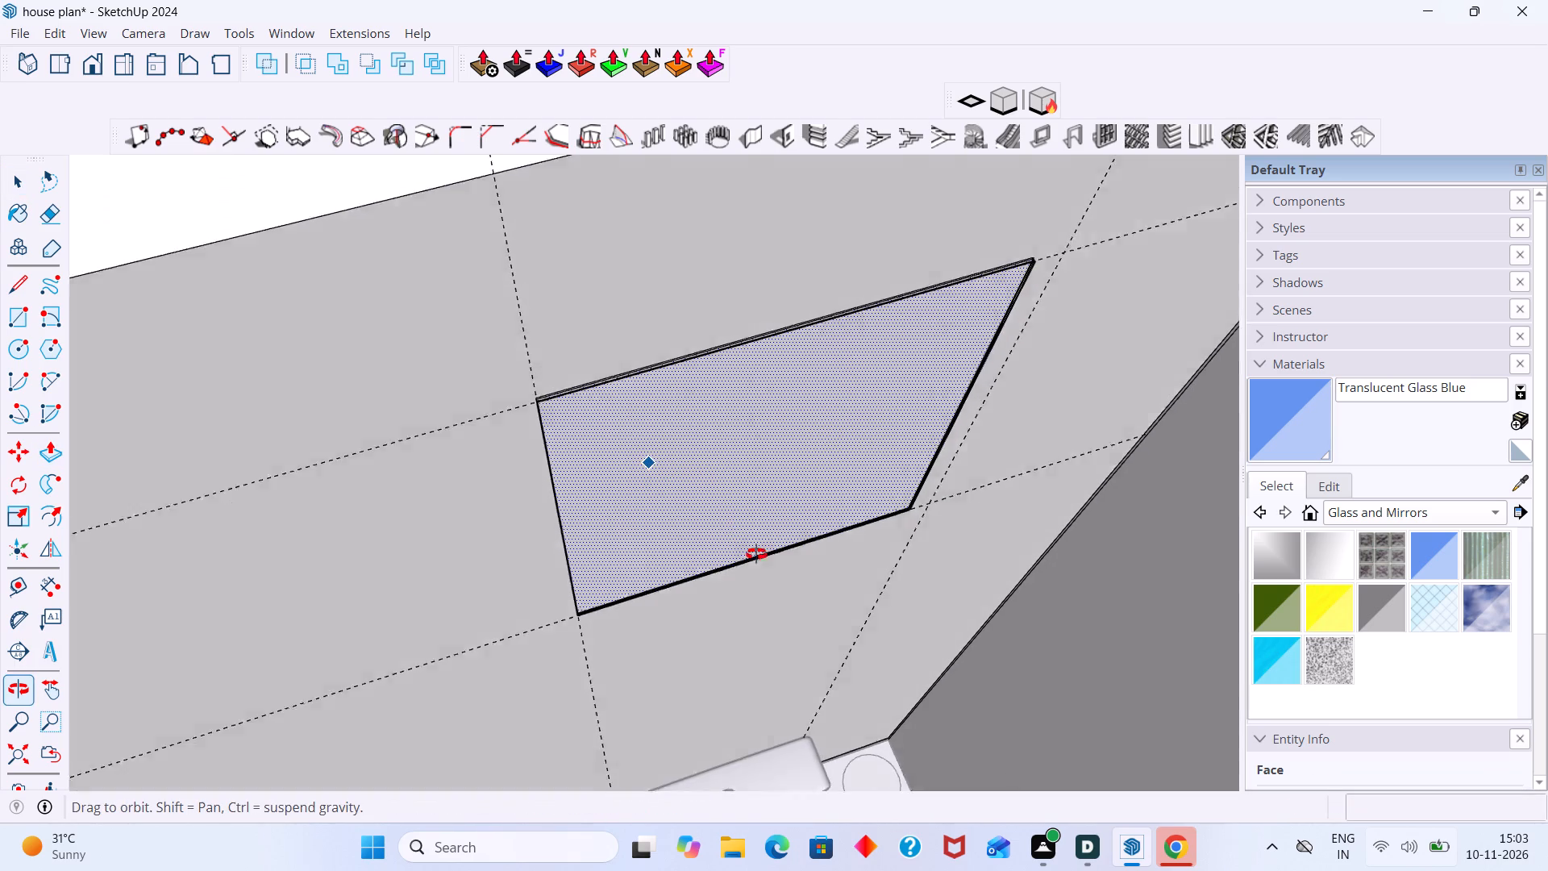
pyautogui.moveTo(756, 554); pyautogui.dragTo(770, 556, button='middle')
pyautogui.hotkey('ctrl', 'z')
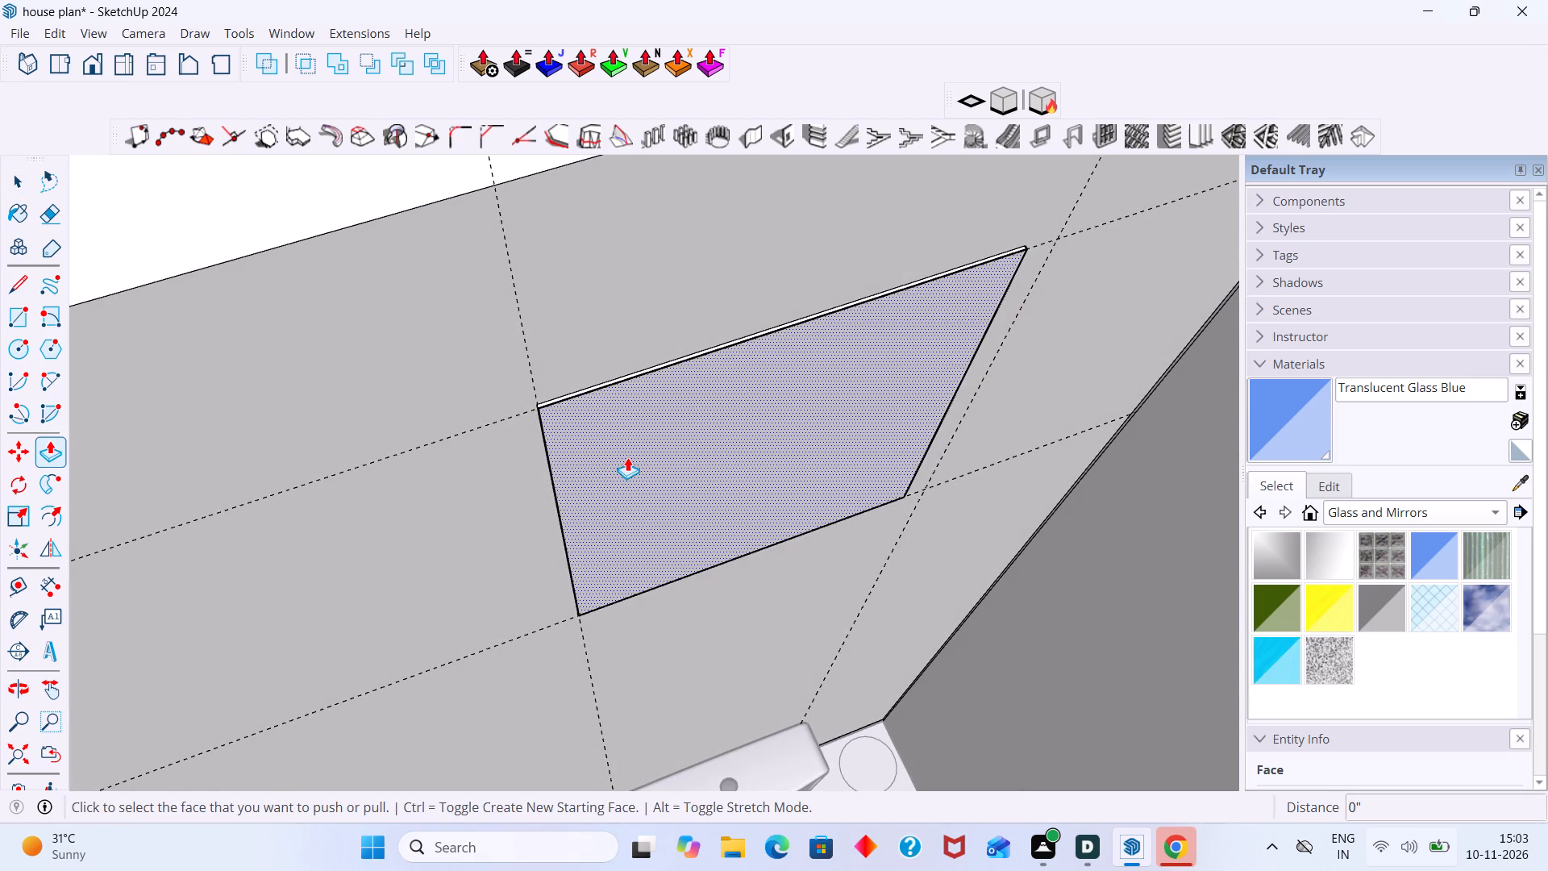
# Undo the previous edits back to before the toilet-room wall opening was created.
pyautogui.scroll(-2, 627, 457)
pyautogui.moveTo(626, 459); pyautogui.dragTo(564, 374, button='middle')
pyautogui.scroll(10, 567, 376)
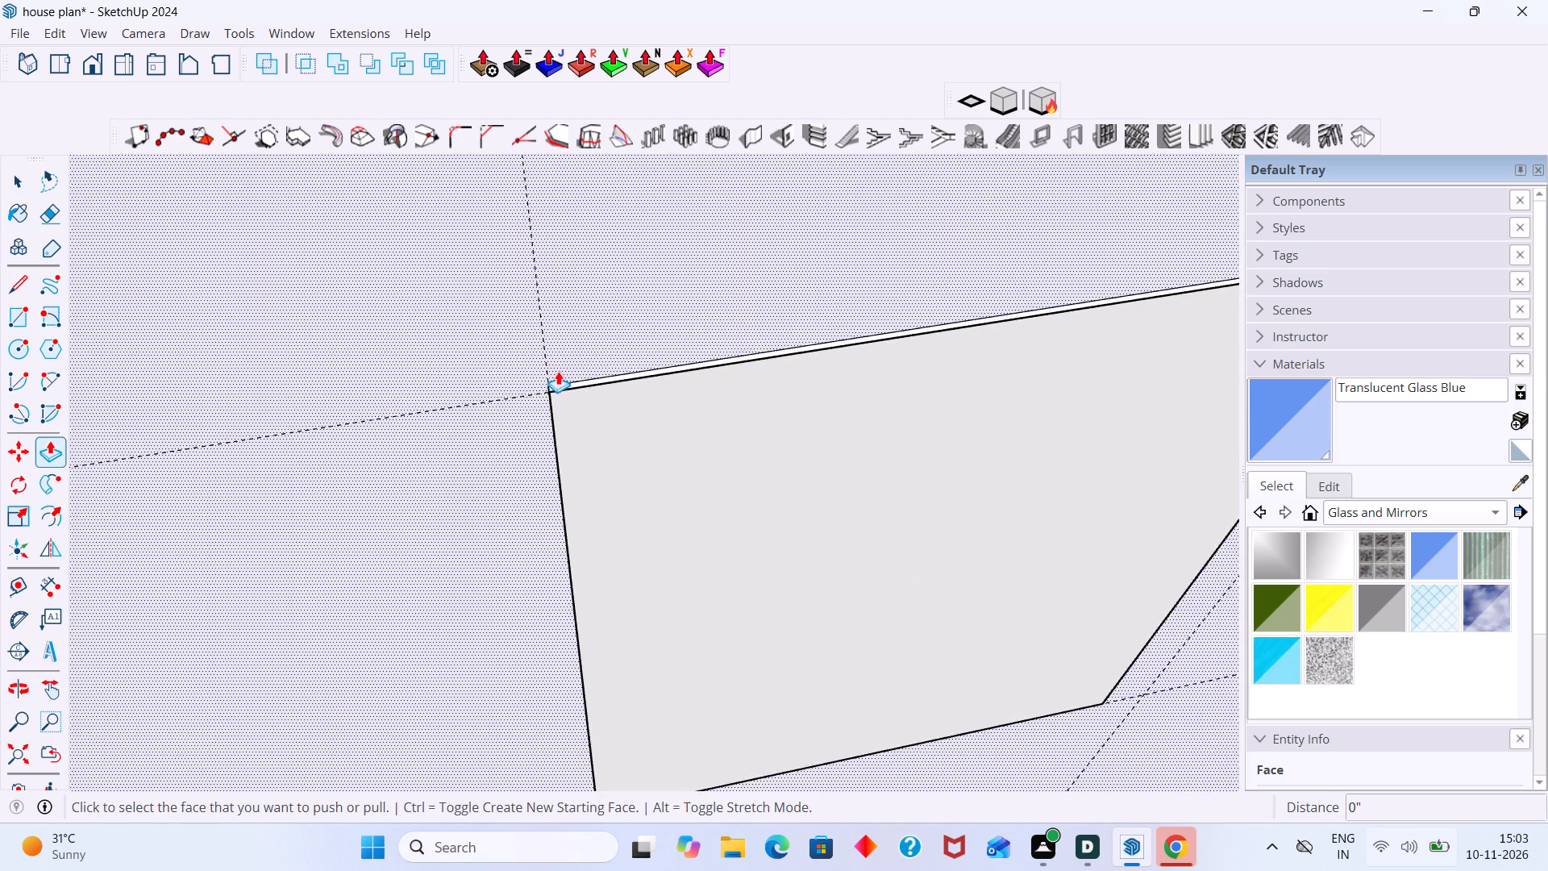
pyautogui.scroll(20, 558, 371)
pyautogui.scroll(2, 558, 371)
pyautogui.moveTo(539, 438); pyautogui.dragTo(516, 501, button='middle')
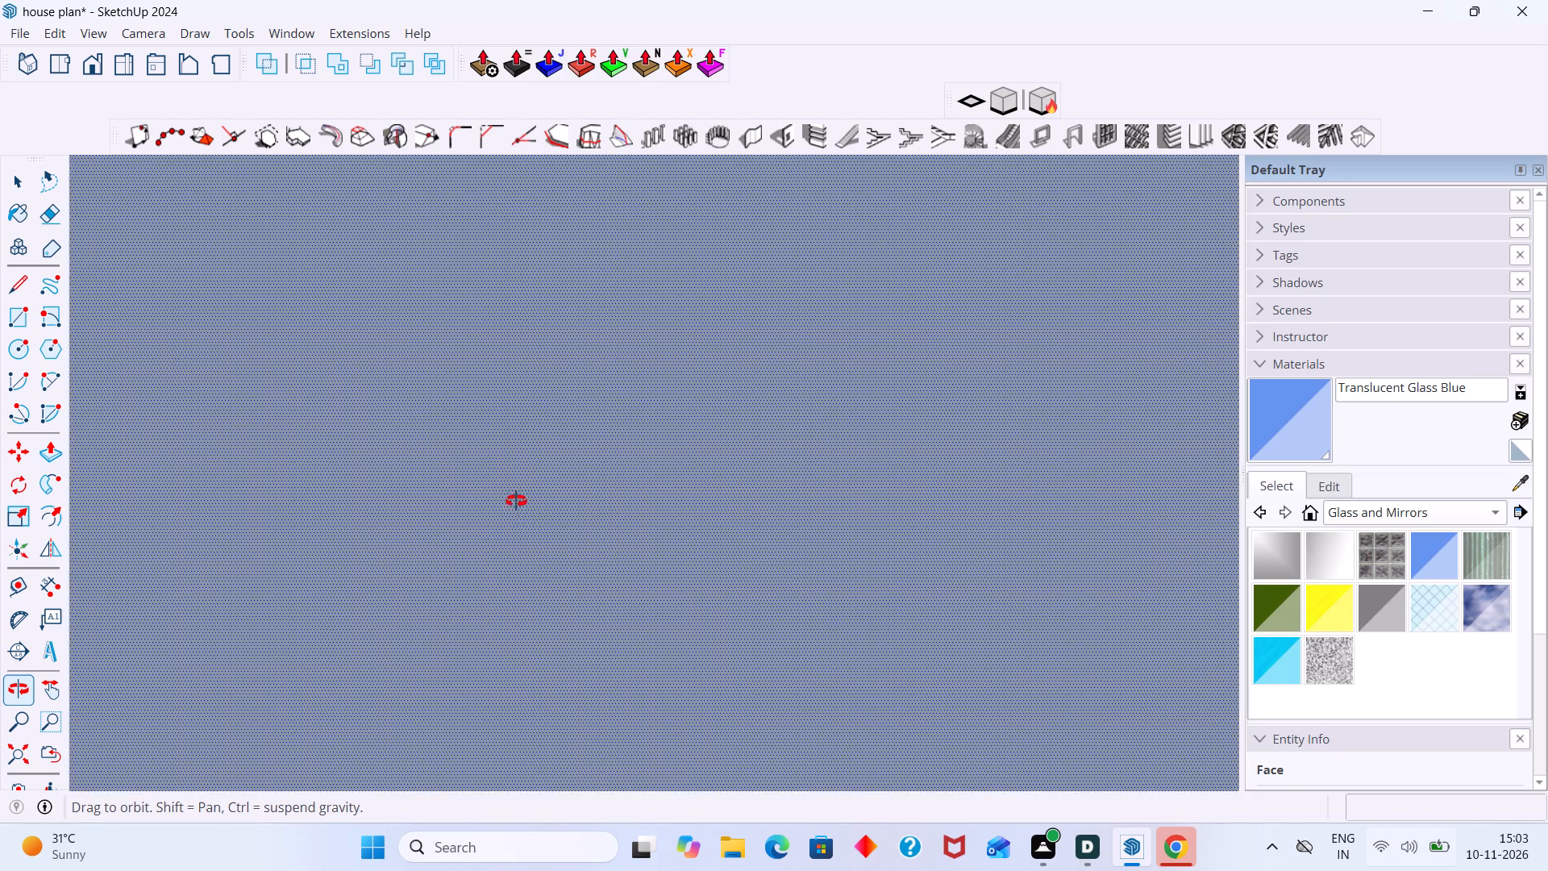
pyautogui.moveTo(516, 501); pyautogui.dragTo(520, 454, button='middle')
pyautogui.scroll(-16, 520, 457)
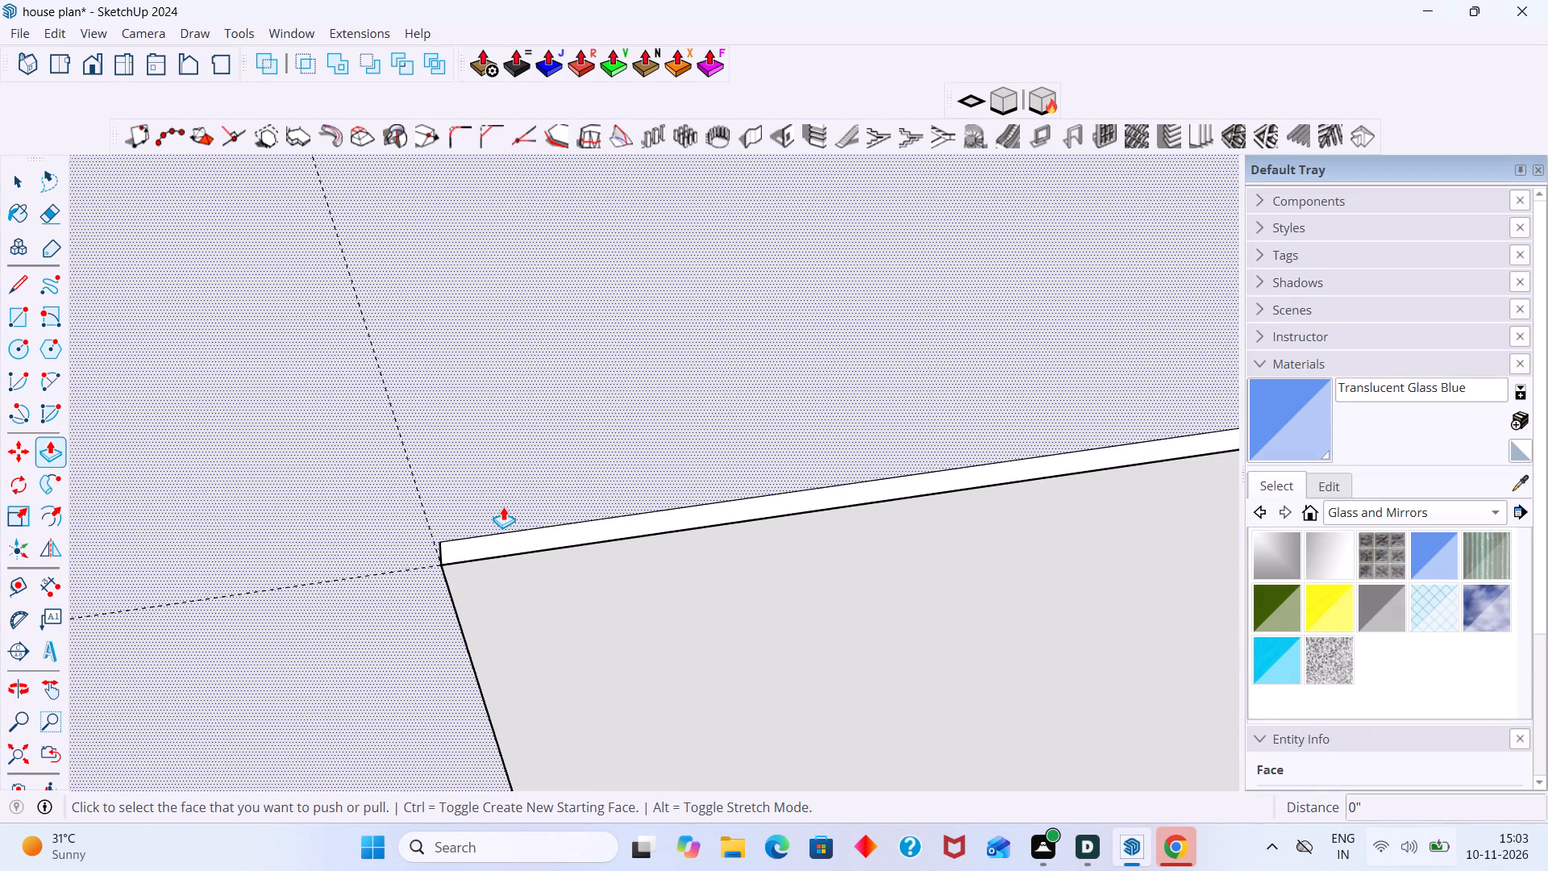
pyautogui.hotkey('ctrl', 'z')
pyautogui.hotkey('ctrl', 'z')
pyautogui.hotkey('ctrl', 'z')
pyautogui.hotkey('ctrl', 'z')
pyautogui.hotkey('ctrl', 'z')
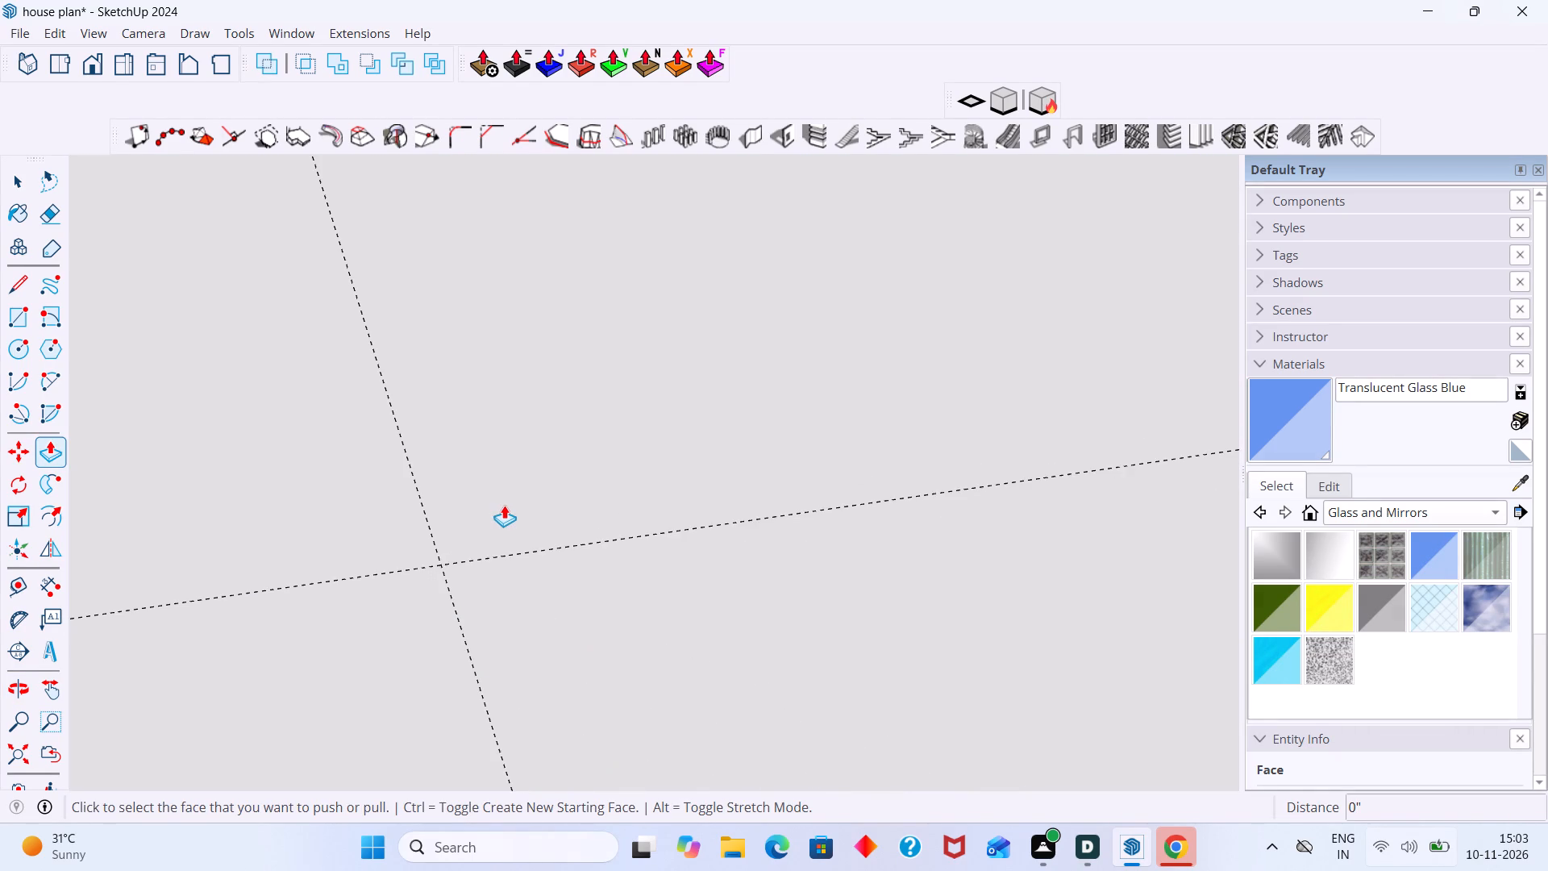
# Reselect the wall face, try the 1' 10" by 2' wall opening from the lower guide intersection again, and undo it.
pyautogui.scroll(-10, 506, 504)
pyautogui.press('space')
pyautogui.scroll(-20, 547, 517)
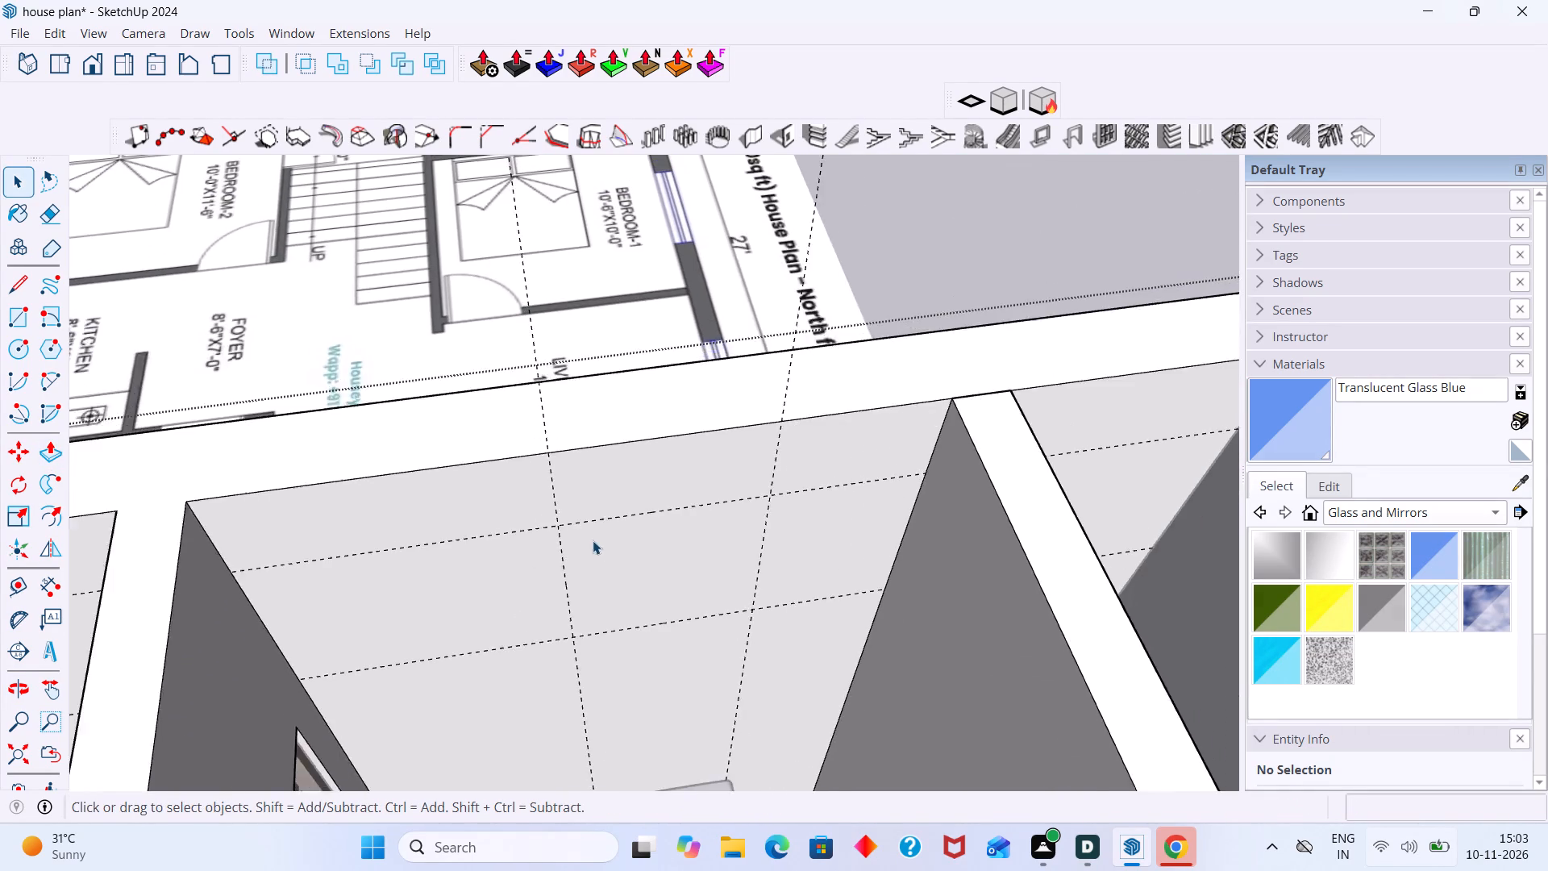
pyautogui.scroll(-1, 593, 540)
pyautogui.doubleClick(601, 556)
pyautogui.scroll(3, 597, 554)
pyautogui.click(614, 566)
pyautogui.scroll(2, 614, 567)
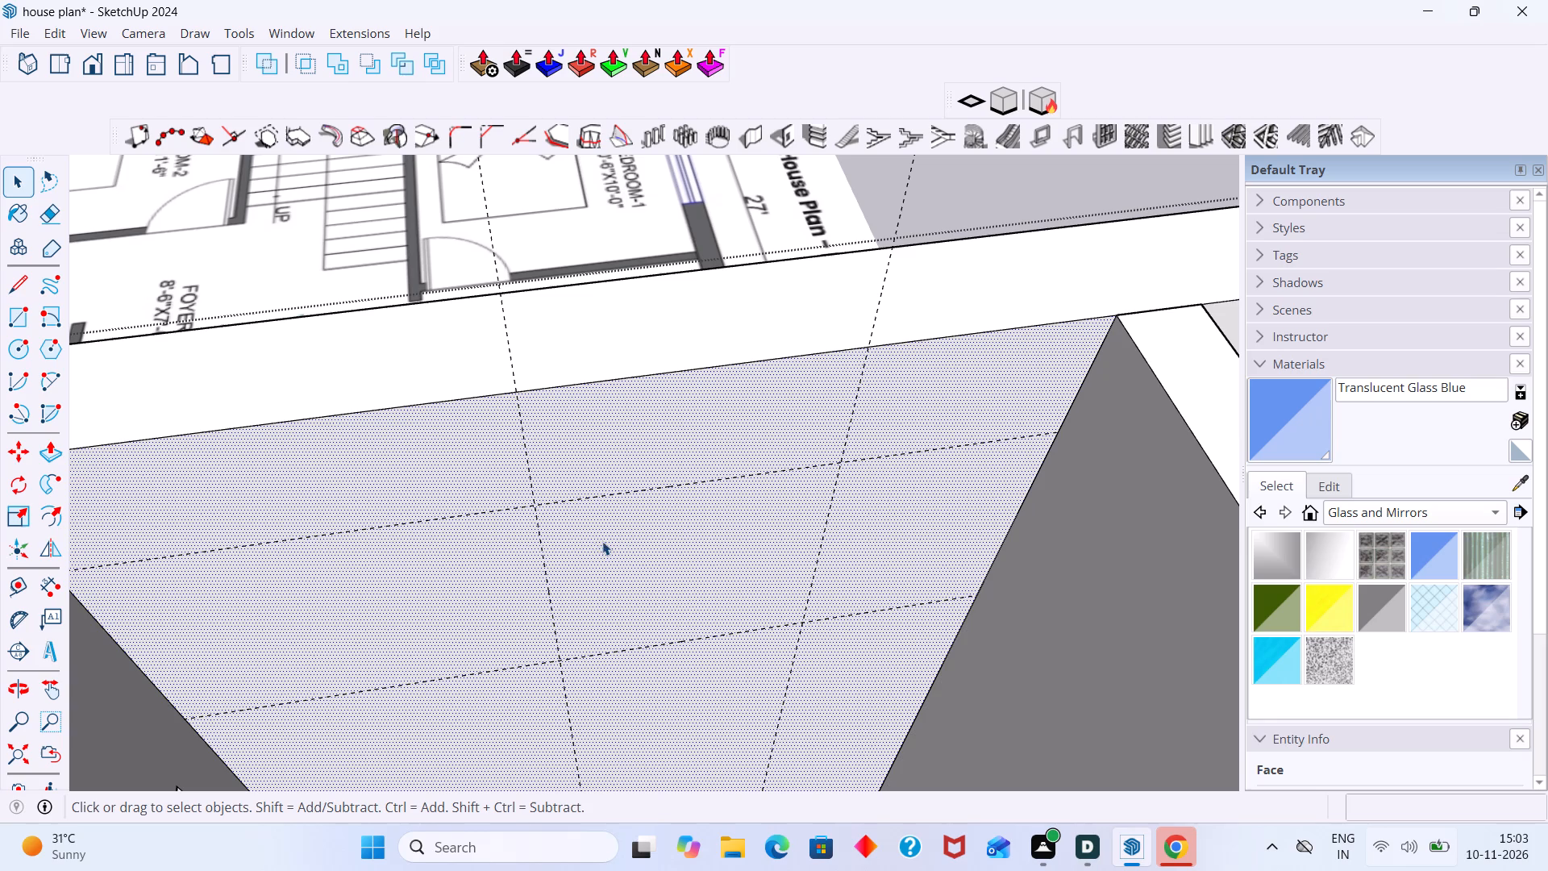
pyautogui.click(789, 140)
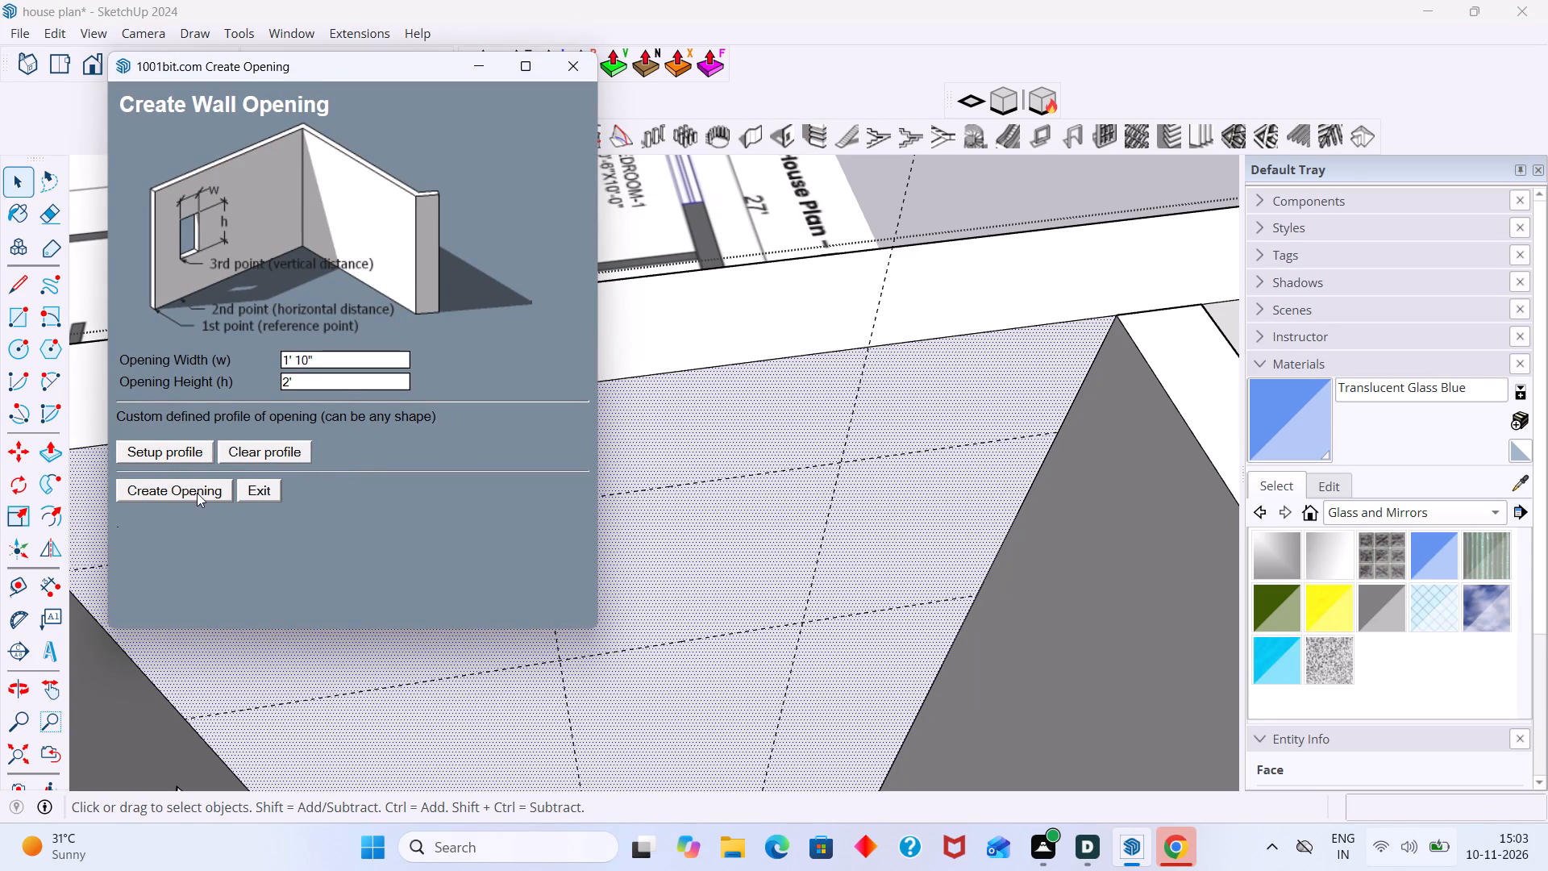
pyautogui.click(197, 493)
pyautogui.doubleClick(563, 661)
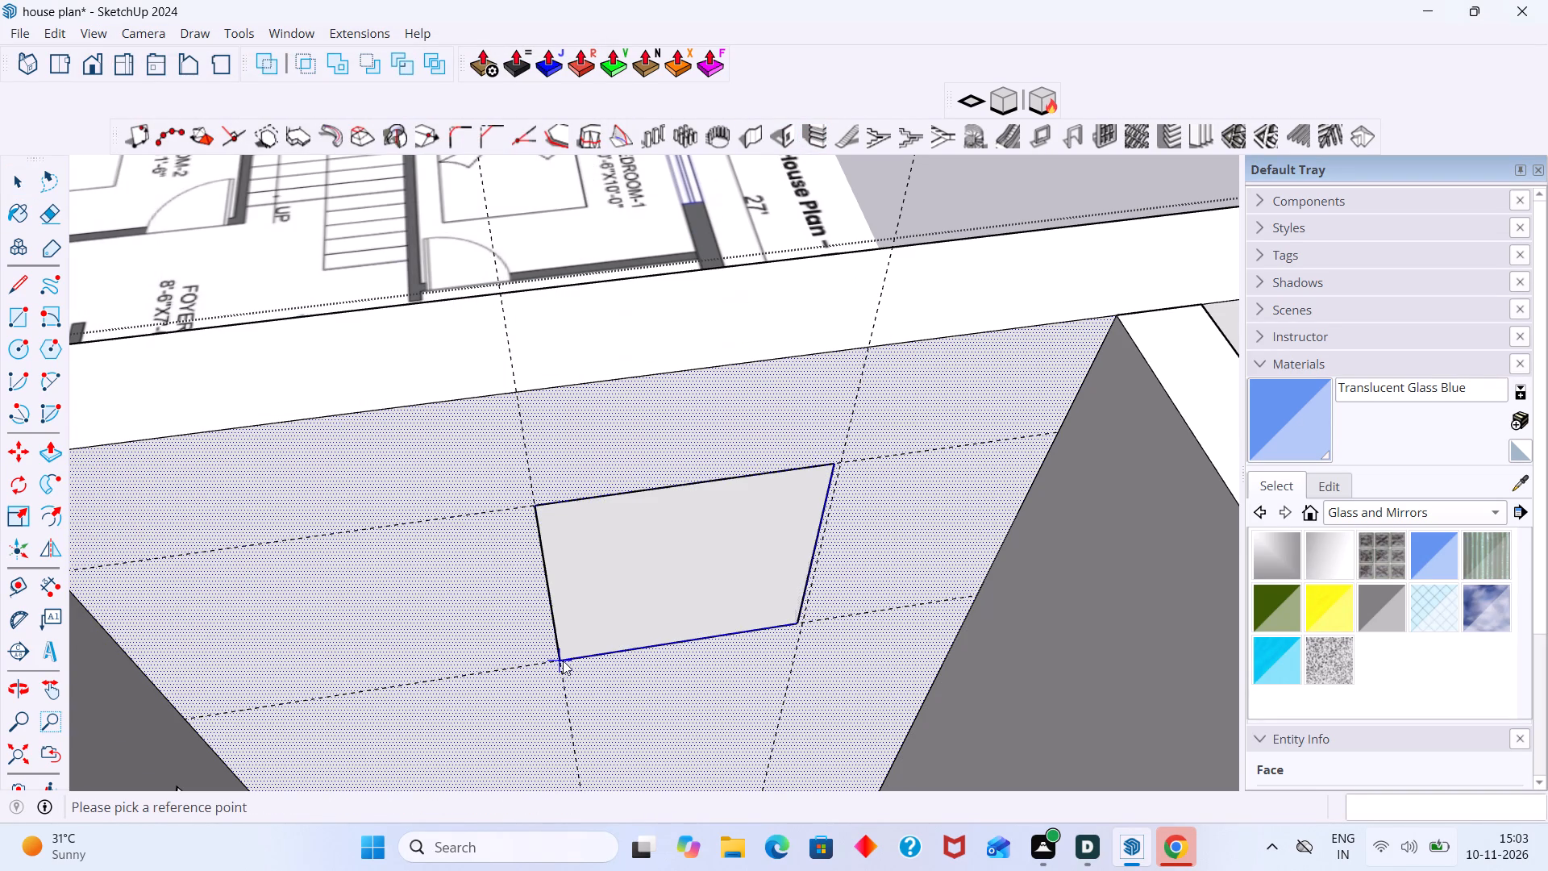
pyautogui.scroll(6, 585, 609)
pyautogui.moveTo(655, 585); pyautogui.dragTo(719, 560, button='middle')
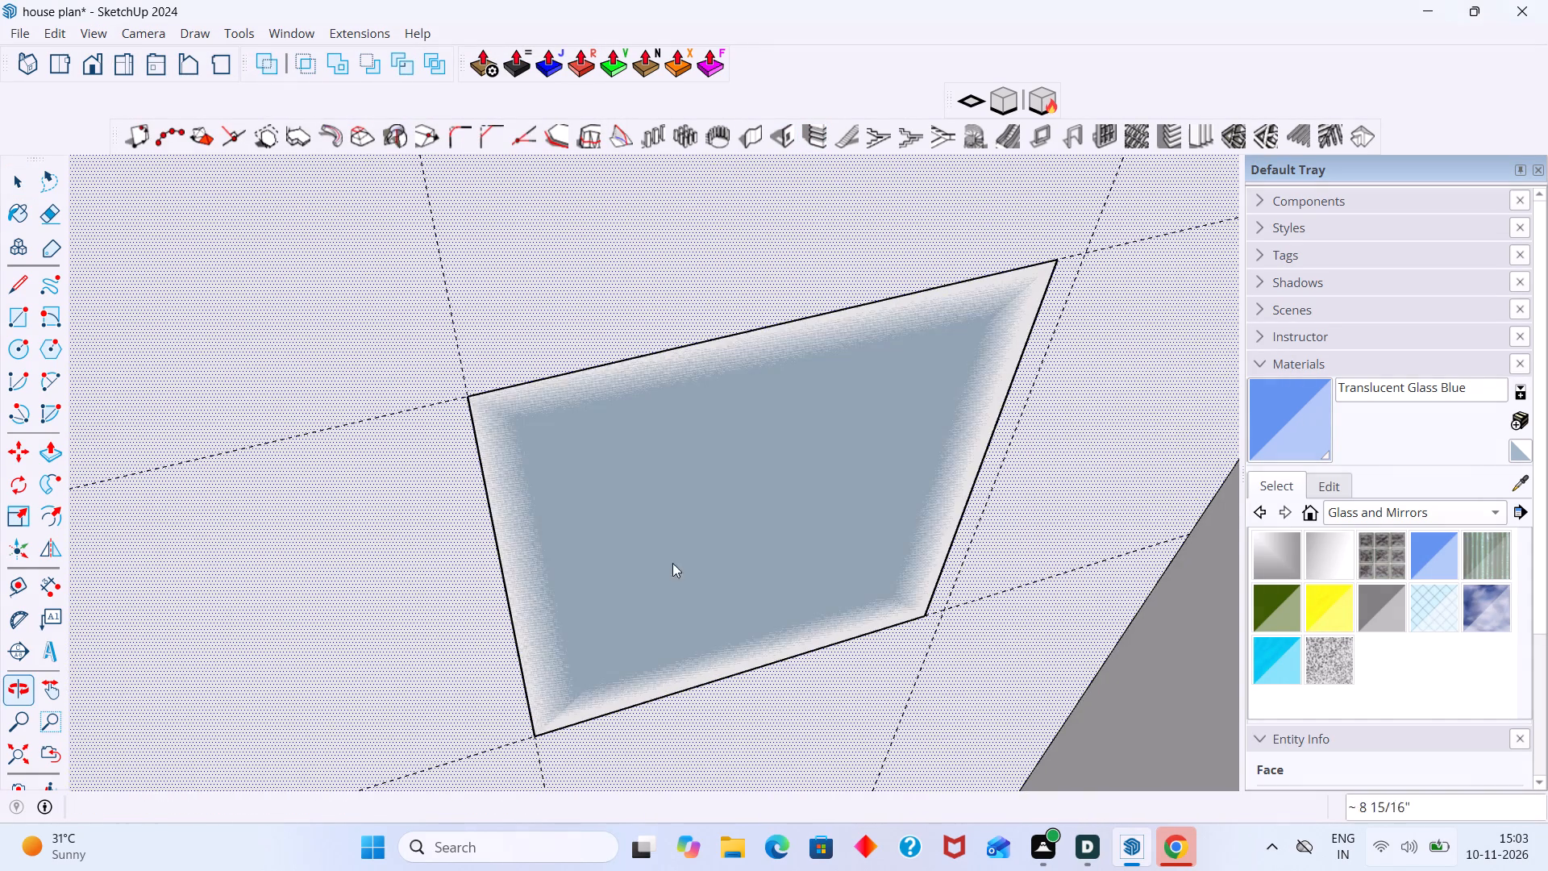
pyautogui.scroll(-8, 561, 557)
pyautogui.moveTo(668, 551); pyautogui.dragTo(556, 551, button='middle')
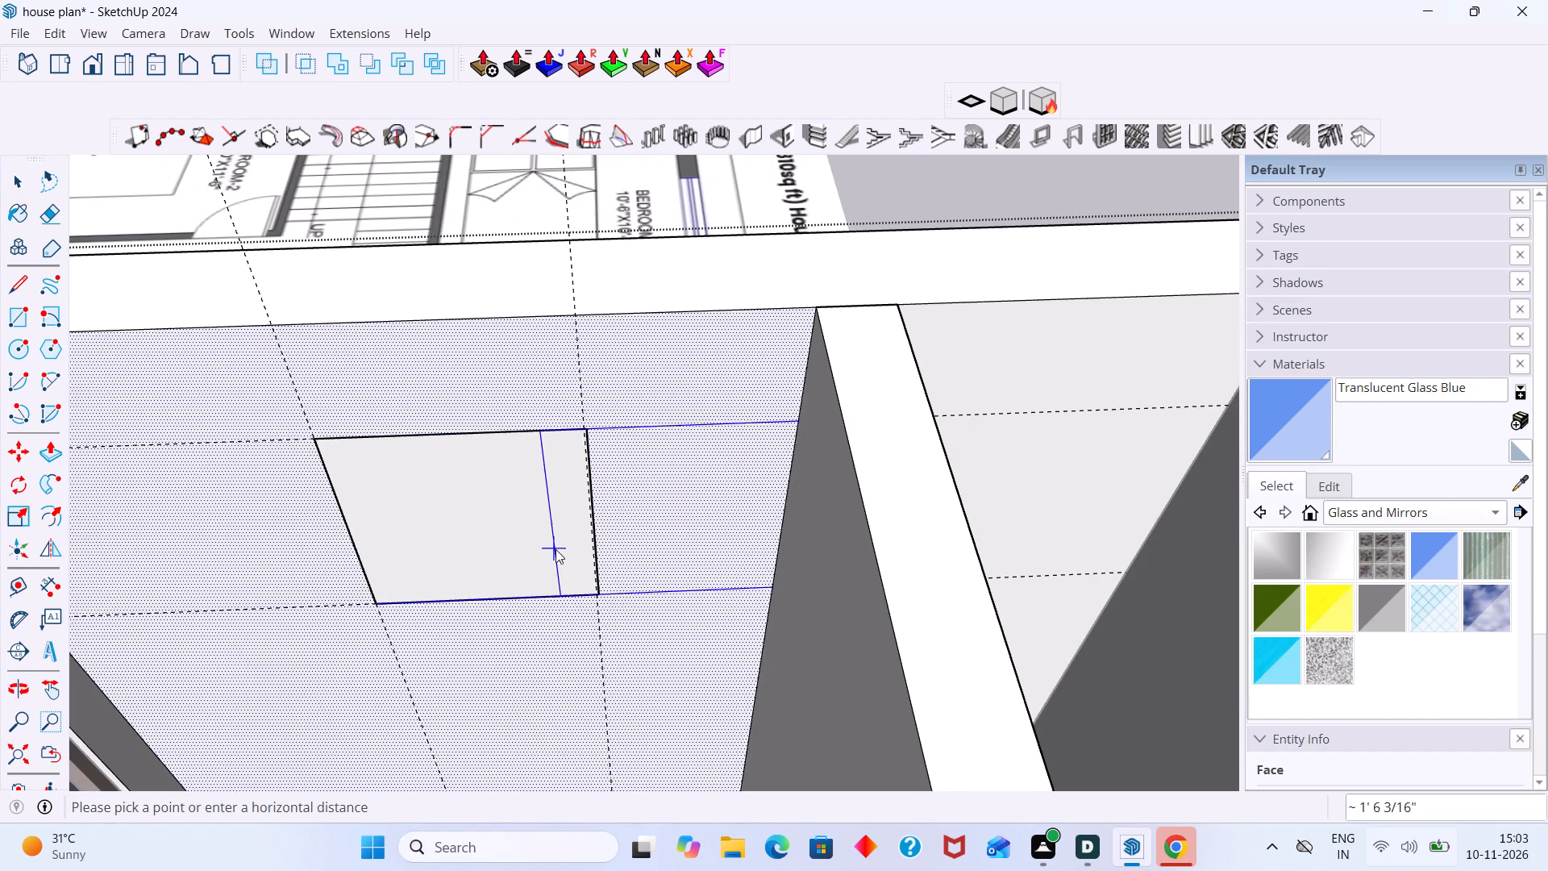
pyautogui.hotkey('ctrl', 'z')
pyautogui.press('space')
# Draw a rectangle about 2' by 1' 8 7/16" on the toilet-room wall from the upper guide intersection farther from the drain circle.
pyautogui.scroll(2, 521, 540)
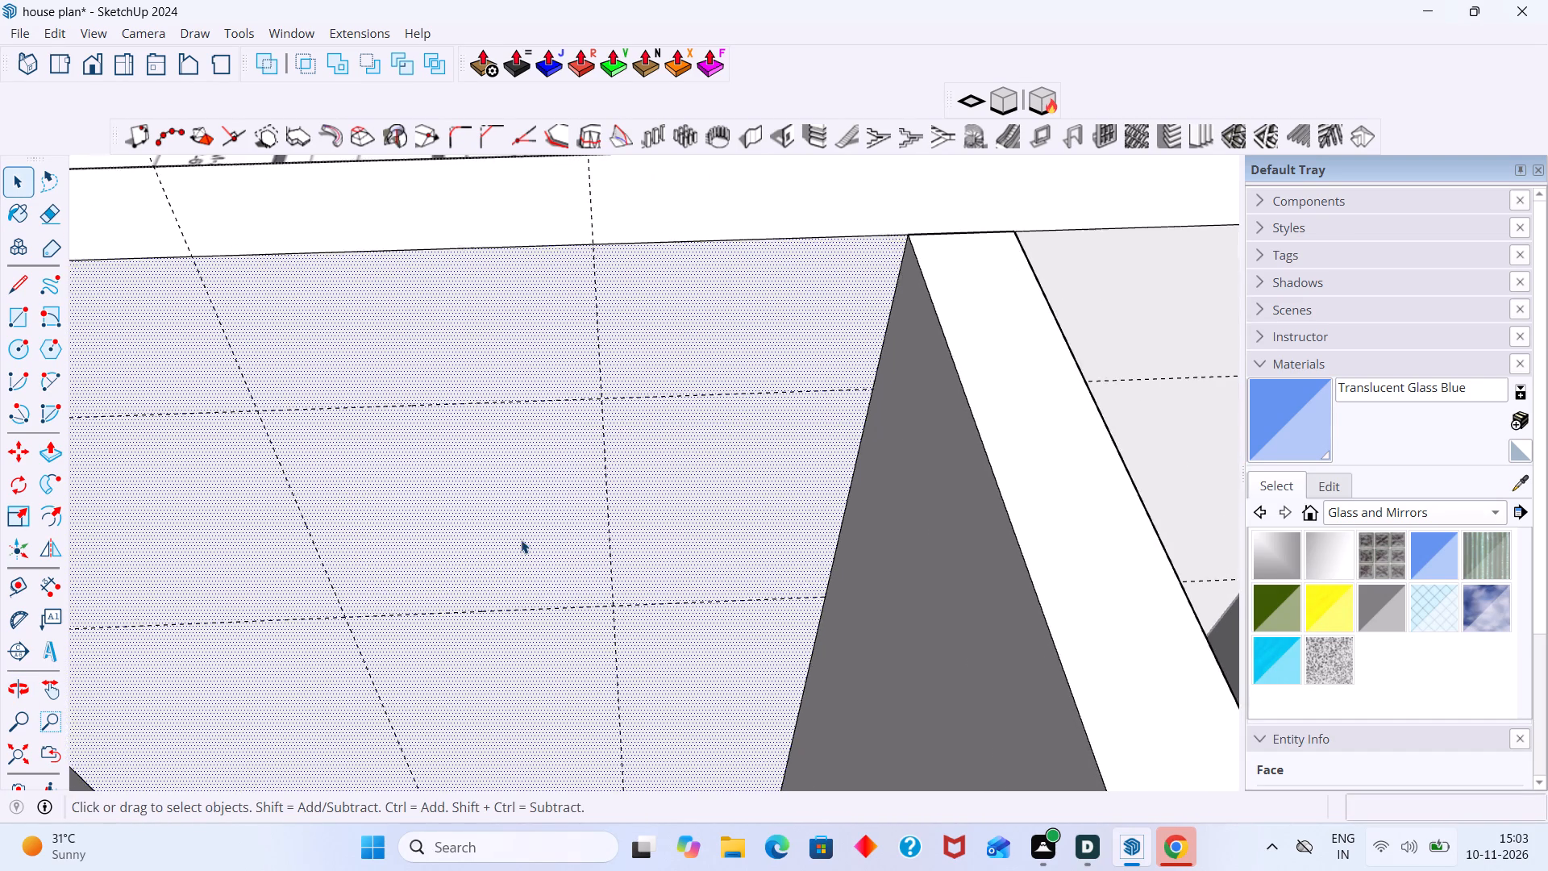
pyautogui.scroll(-3, 518, 534)
pyautogui.press('r')
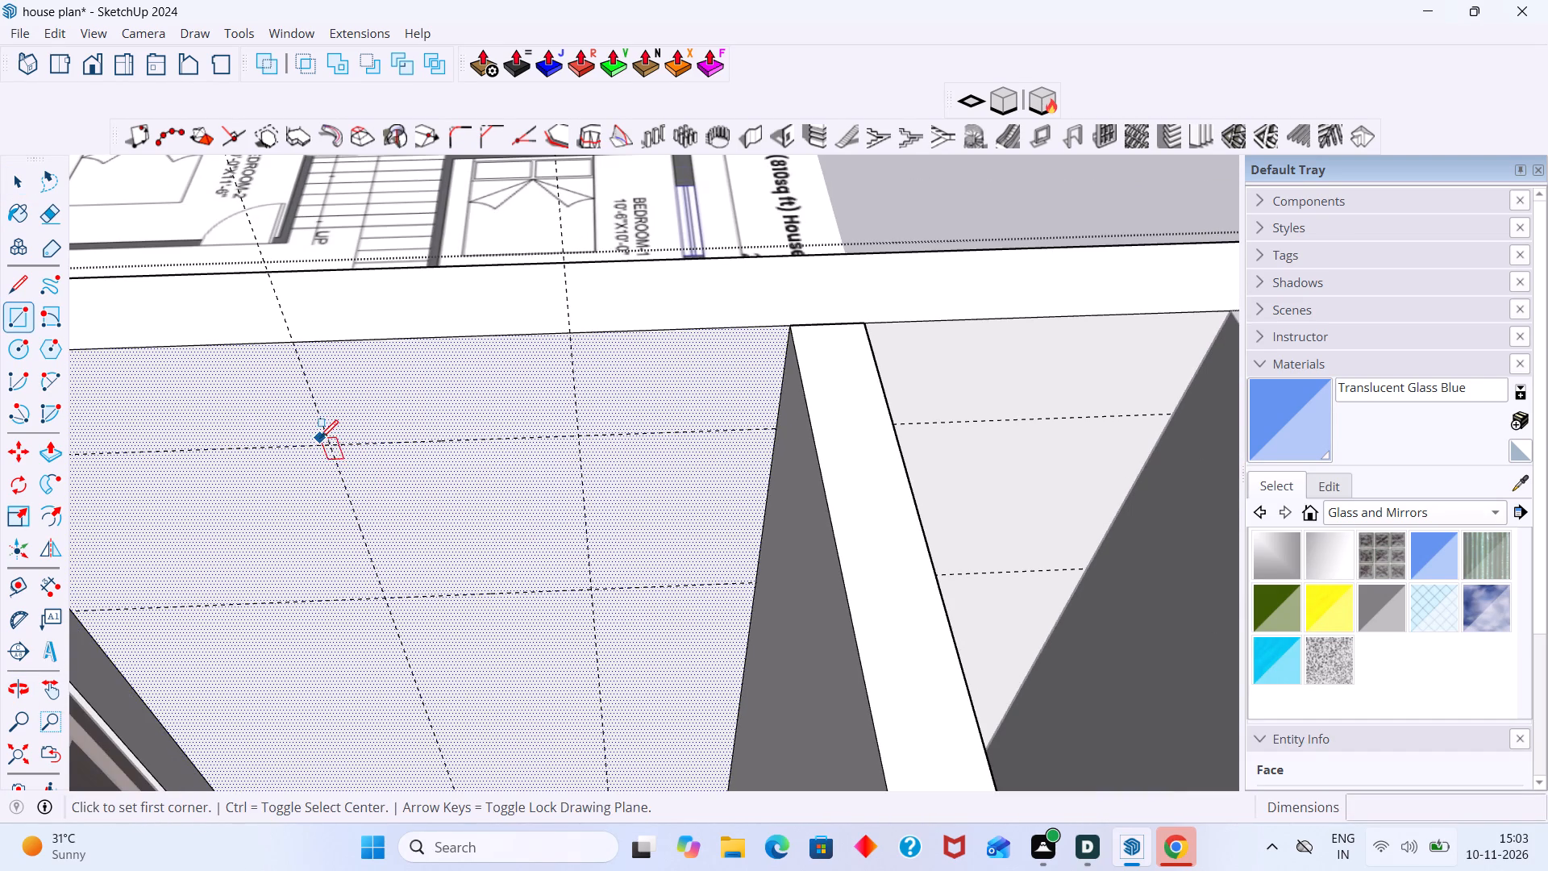
pyautogui.click(333, 444)
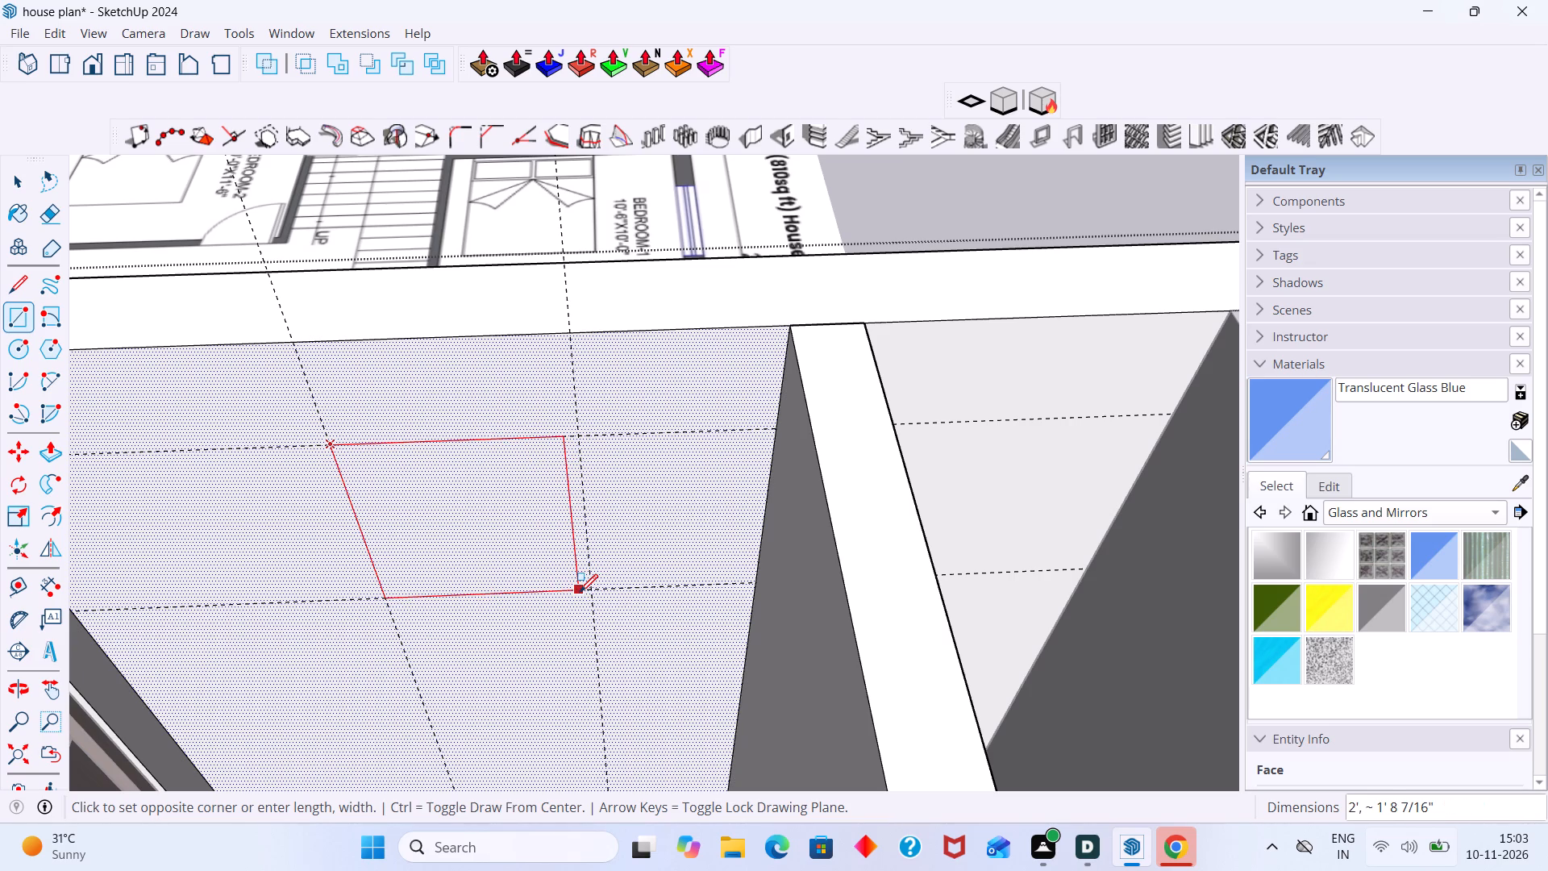
pyautogui.click(580, 592)
# Push/pull the new rectangle's face 8 7/8" through the wall to cut the opening.
pyautogui.press('space')
pyautogui.click(528, 569)
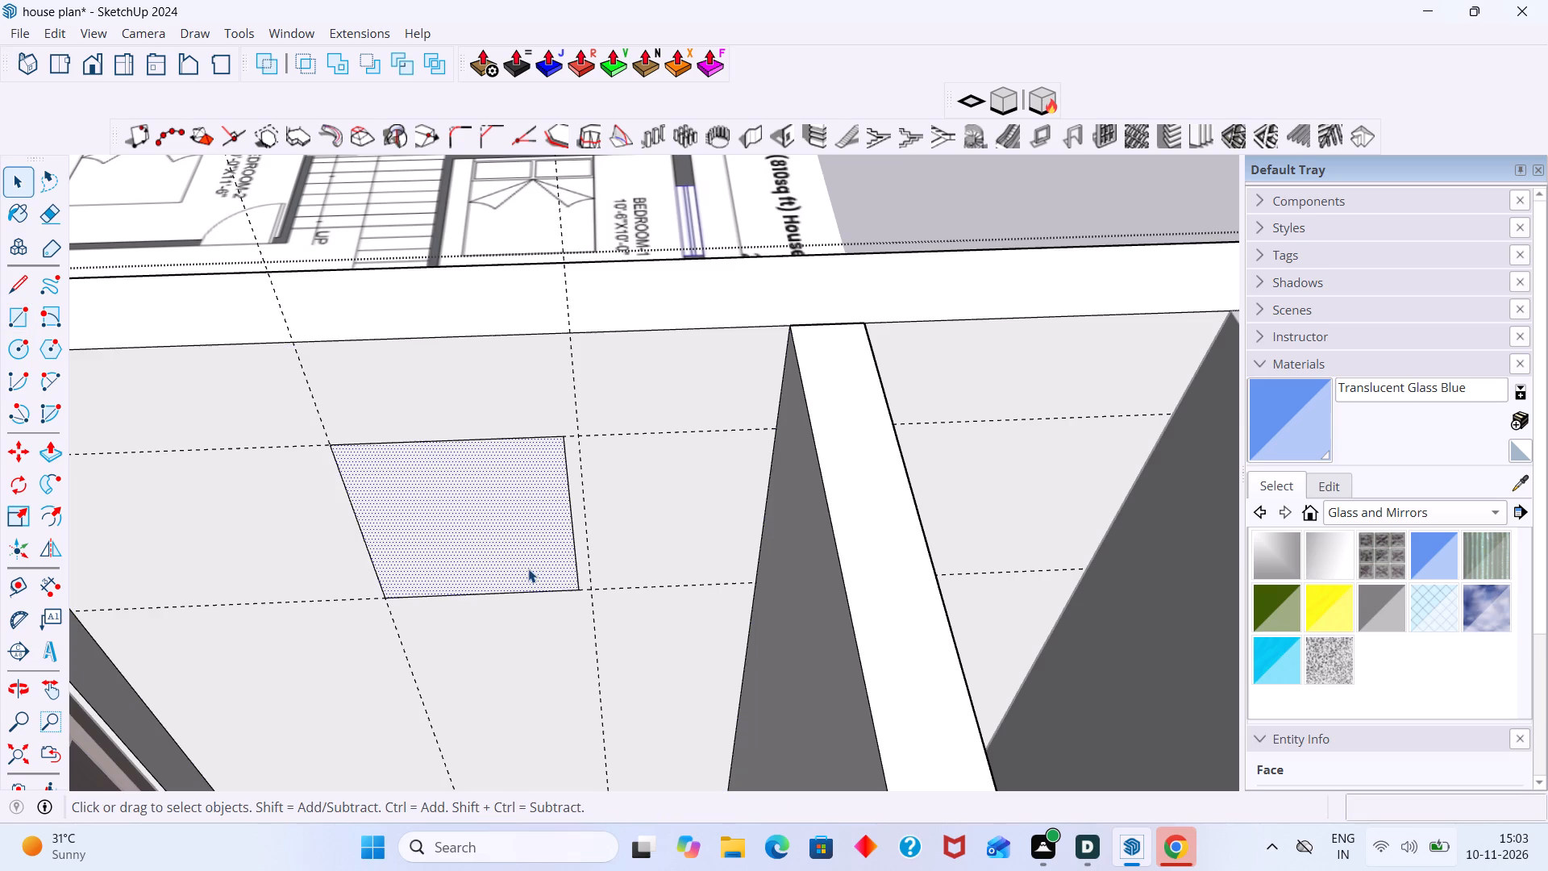
pyautogui.press('p')
pyautogui.doubleClick(532, 561)
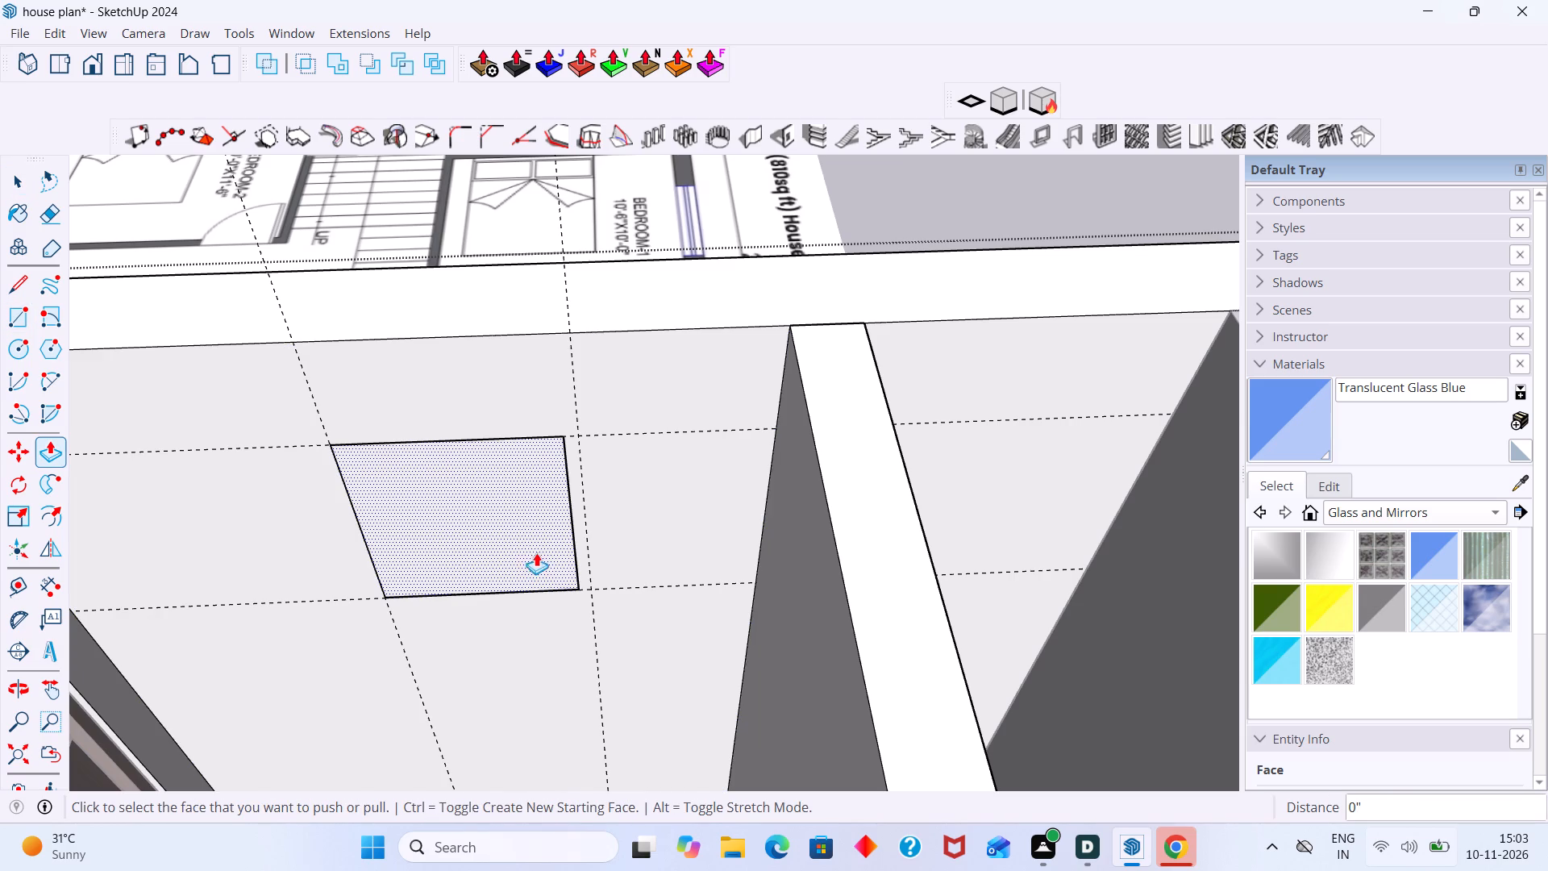
pyautogui.click(536, 548)
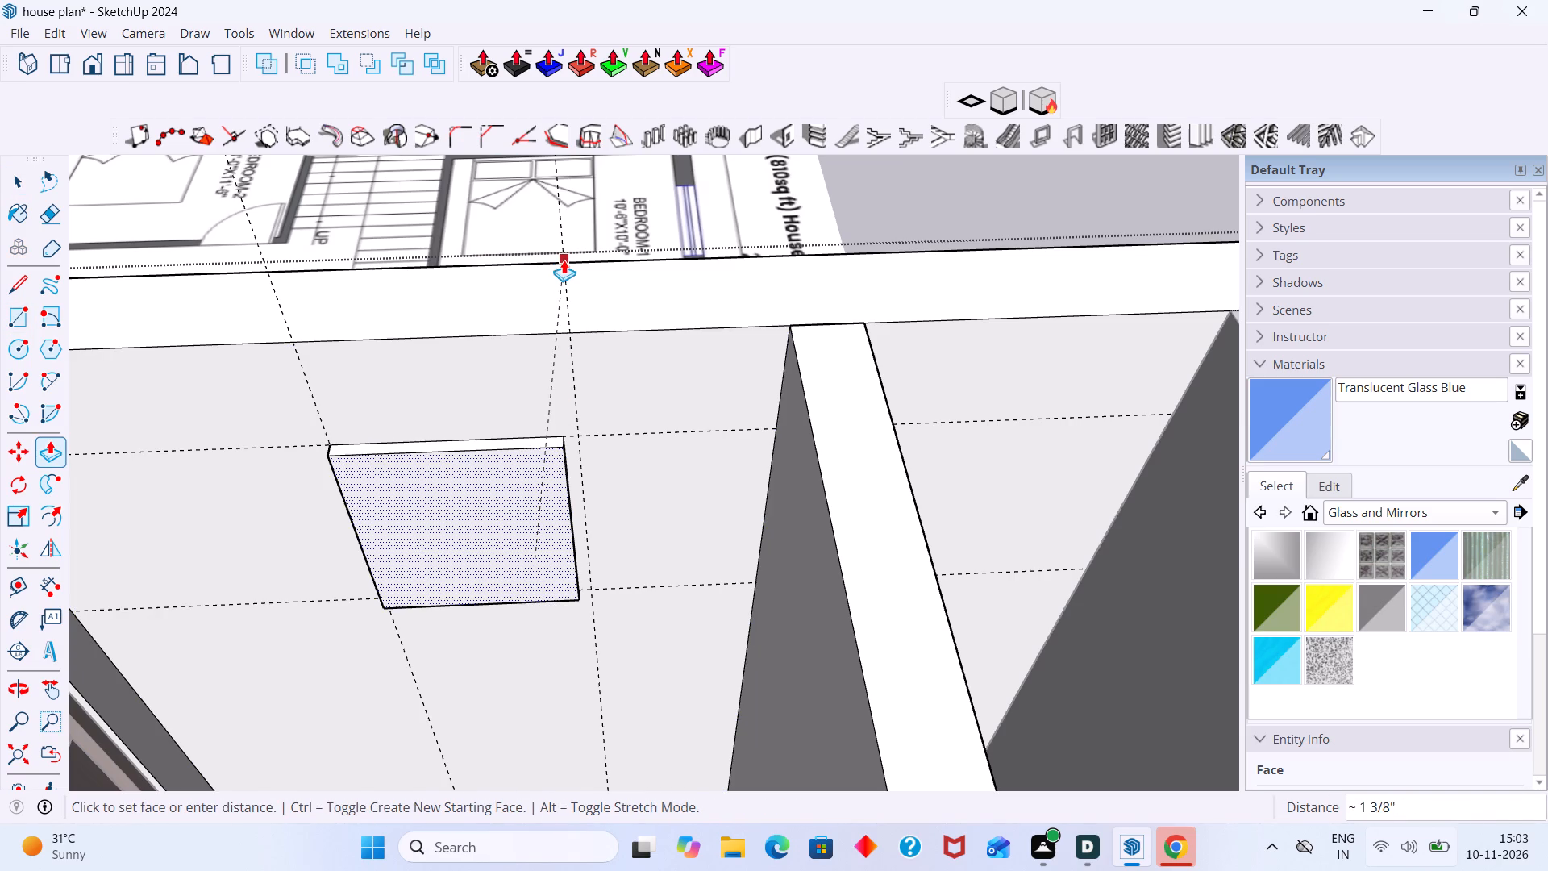
pyautogui.click(589, 262)
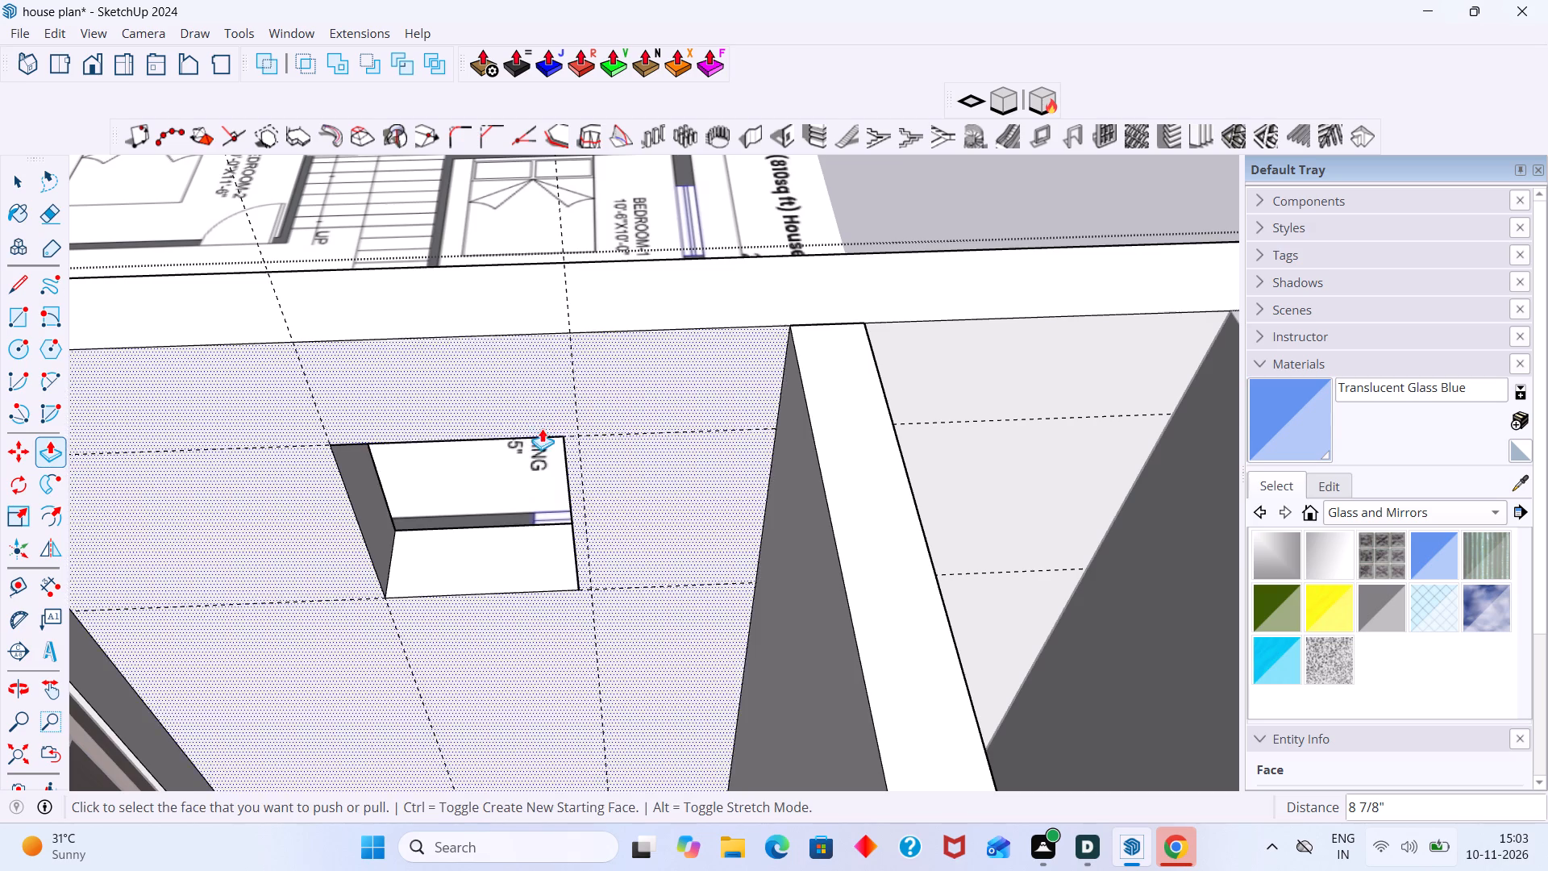
# Widen the wall opening by push/pulling its side face about 1 3/8" outward to the vertical guide nearer the drain circle.
pyautogui.scroll(-3, 539, 447)
pyautogui.moveTo(543, 495); pyautogui.dragTo(813, 477, button='middle')
pyautogui.press('space')
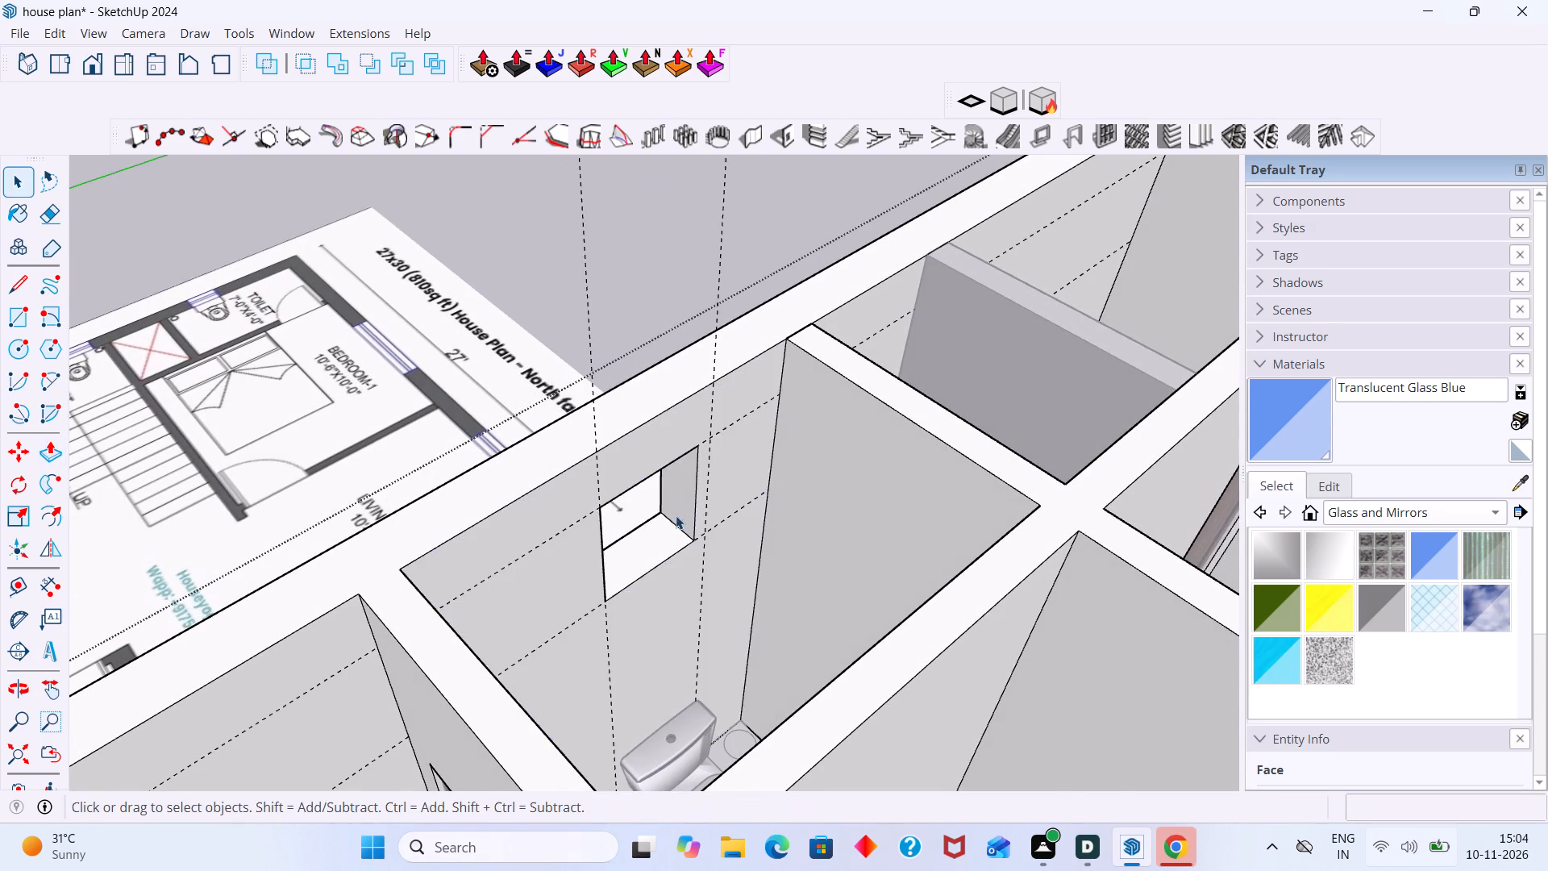
pyautogui.scroll(3, 679, 509)
pyautogui.click(684, 502)
pyautogui.press('p')
pyautogui.click(682, 499)
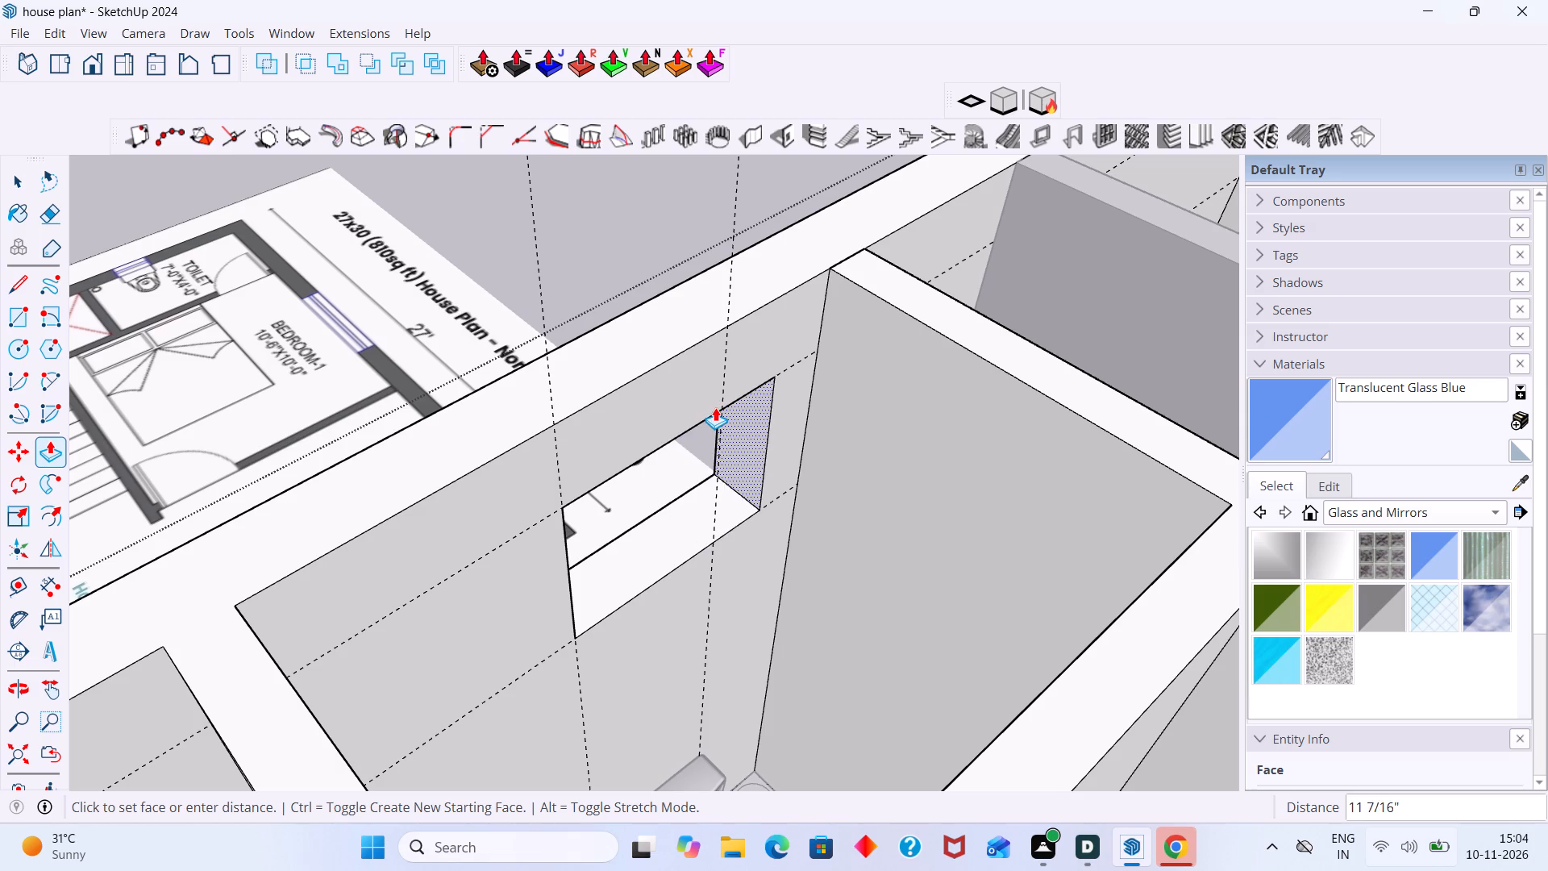
pyautogui.scroll(8, 715, 410)
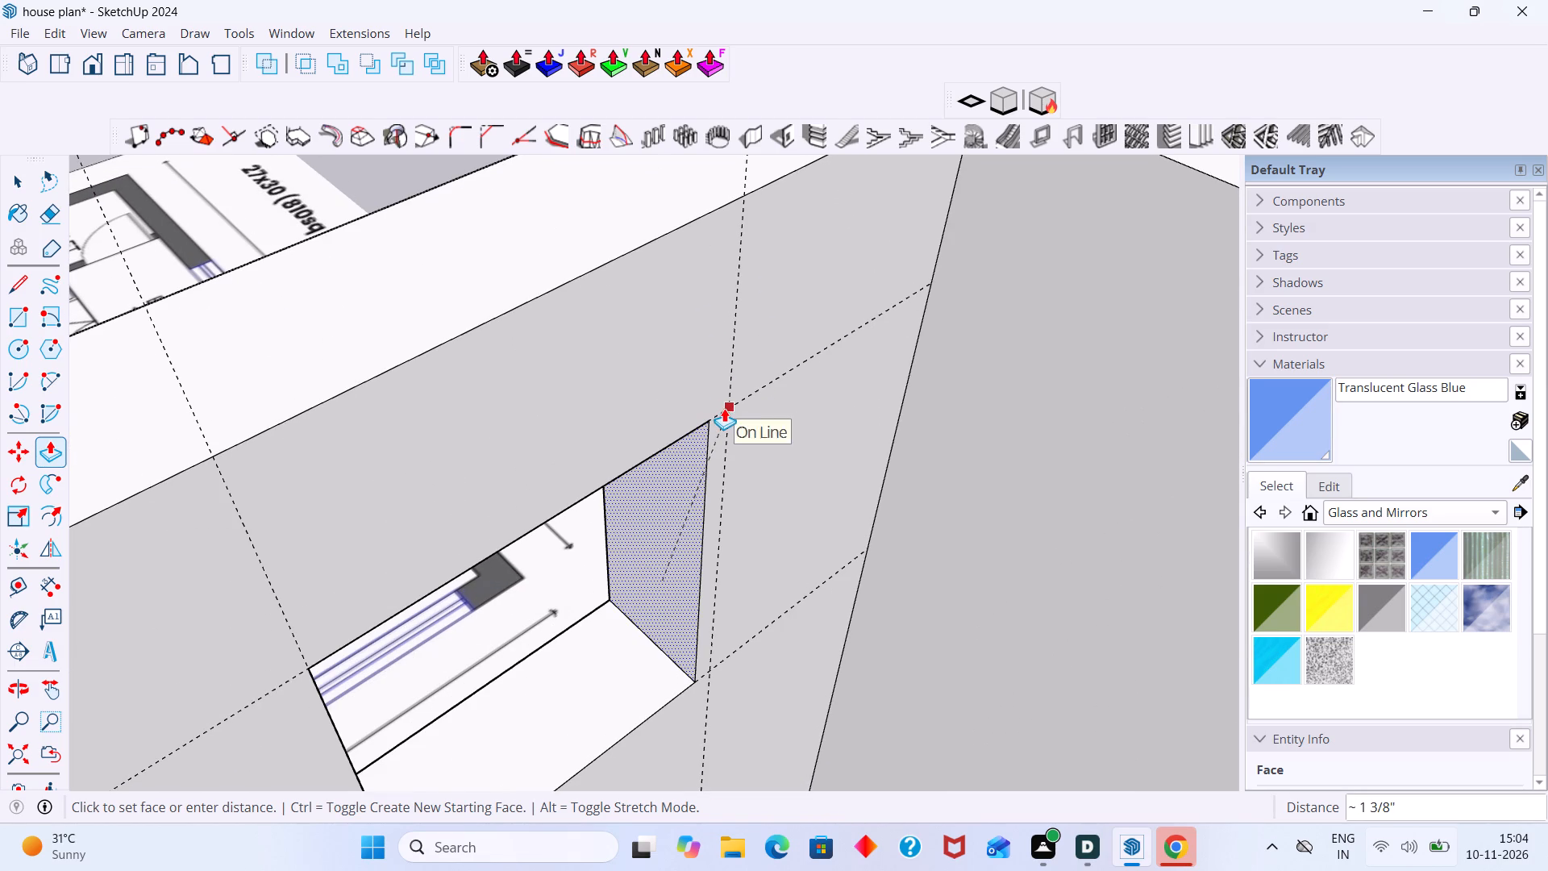
pyautogui.click(724, 408)
pyautogui.scroll(-7, 721, 432)
pyautogui.moveTo(714, 539); pyautogui.dragTo(638, 495, button='middle')
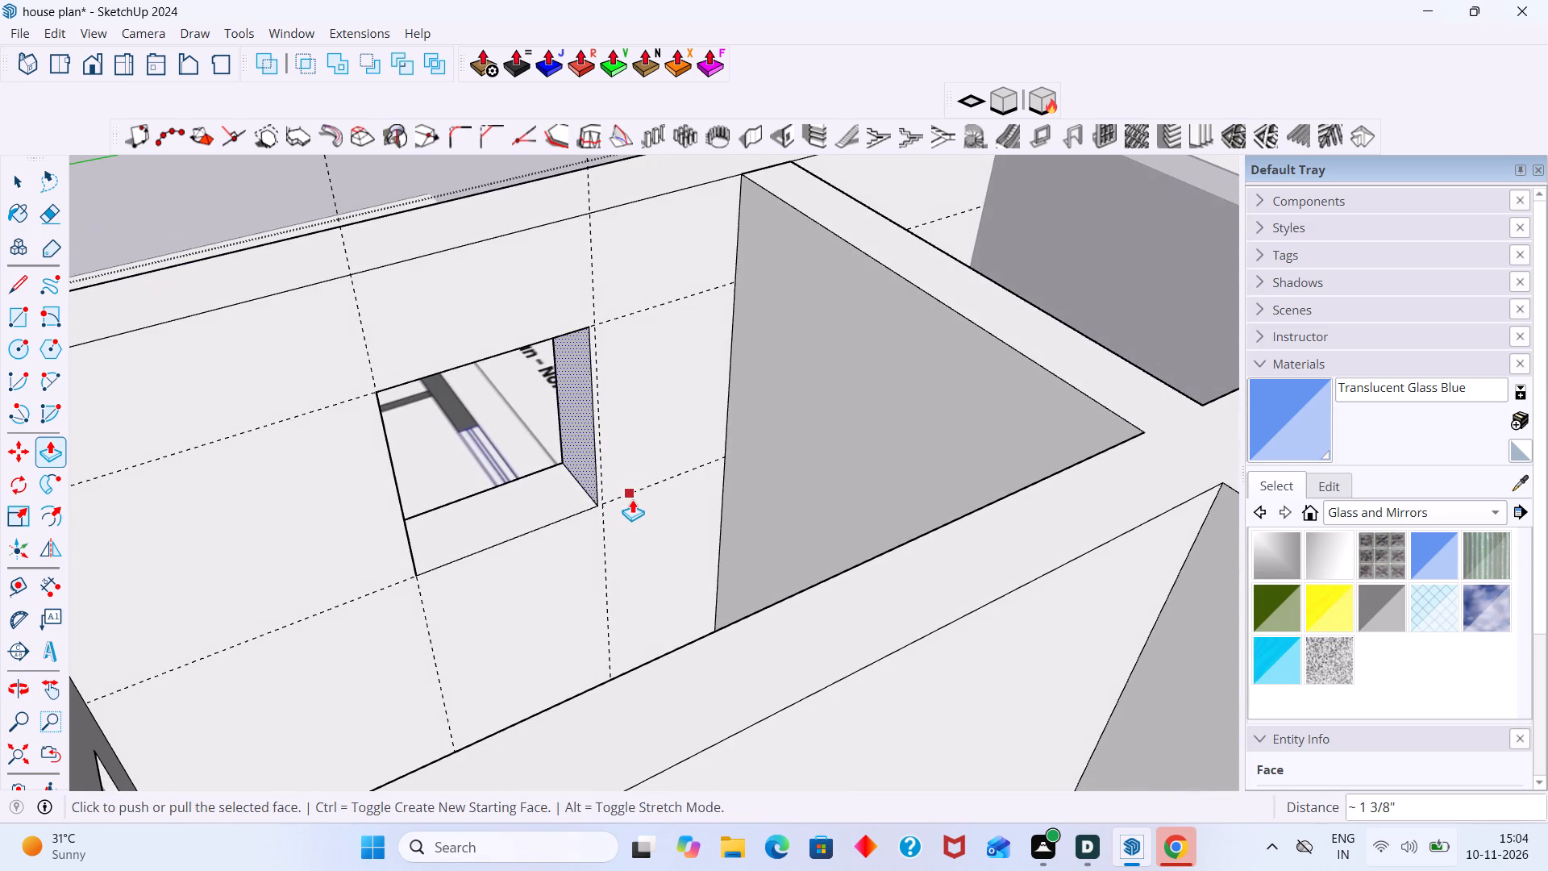
pyautogui.press('space')
# Erase the two vertical and two horizontal guide lines around the wall opening.
pyautogui.scroll(-10, 629, 493)
pyautogui.moveTo(706, 454); pyautogui.dragTo(574, 456, button='middle')
pyautogui.scroll(3, 540, 457)
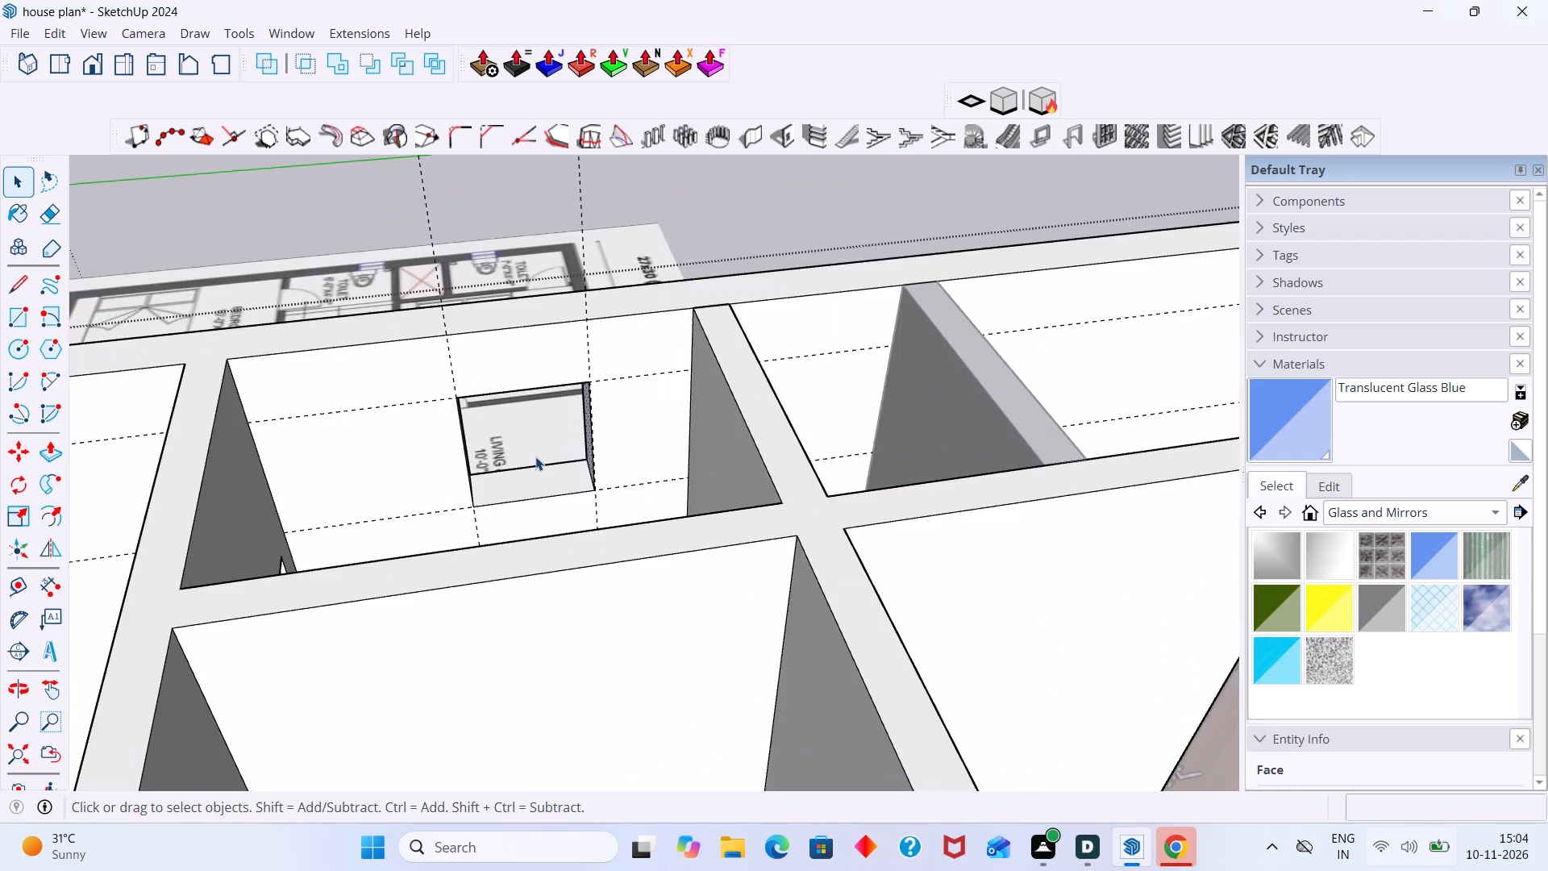
pyautogui.scroll(3, 535, 456)
pyautogui.press('e')
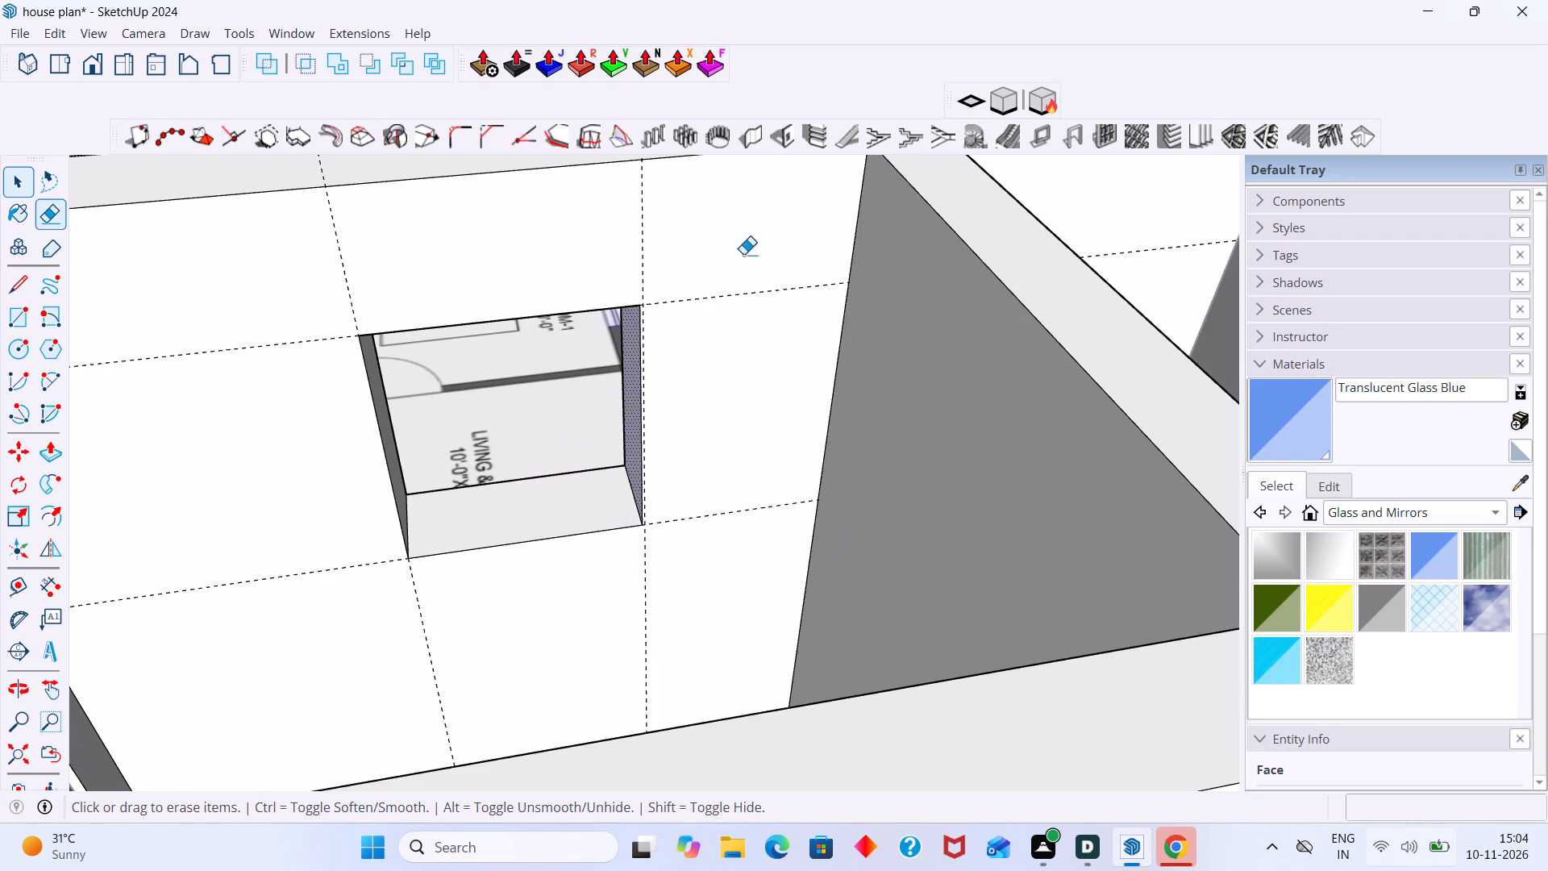
pyautogui.moveTo(742, 244); pyautogui.dragTo(569, 258)
pyautogui.moveTo(716, 263); pyautogui.dragTo(731, 475)
pyautogui.moveTo(722, 356); pyautogui.dragTo(768, 537)
pyautogui.moveTo(476, 248); pyautogui.dragTo(206, 325)
pyautogui.scroll(-9, 483, 525)
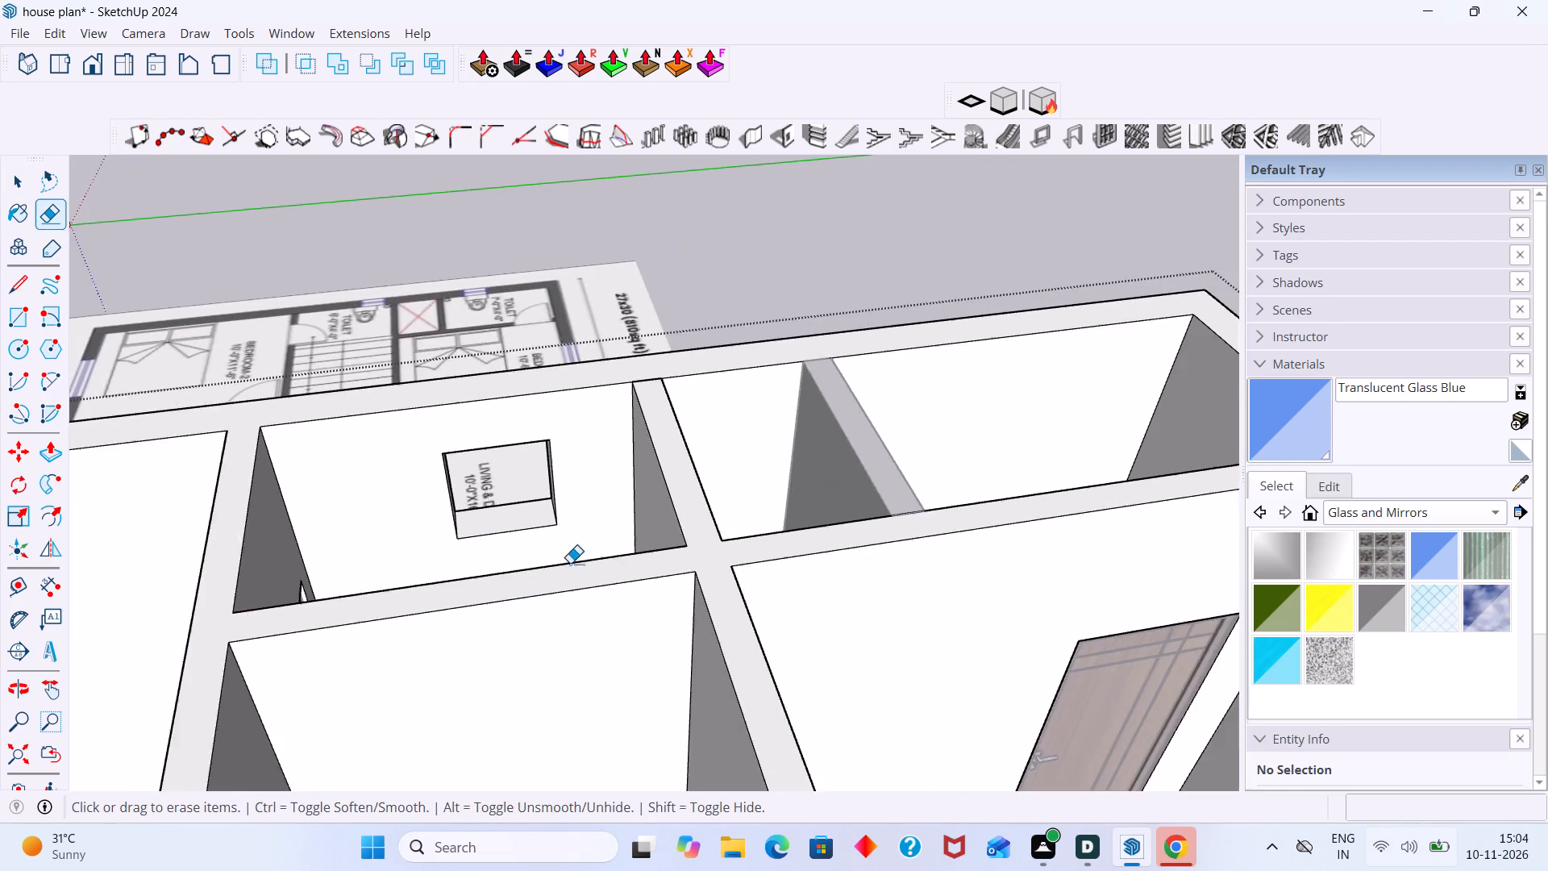
# Measure the width of the finished wall opening along its top edge.
pyautogui.moveTo(583, 569); pyautogui.dragTo(841, 527, button='middle')
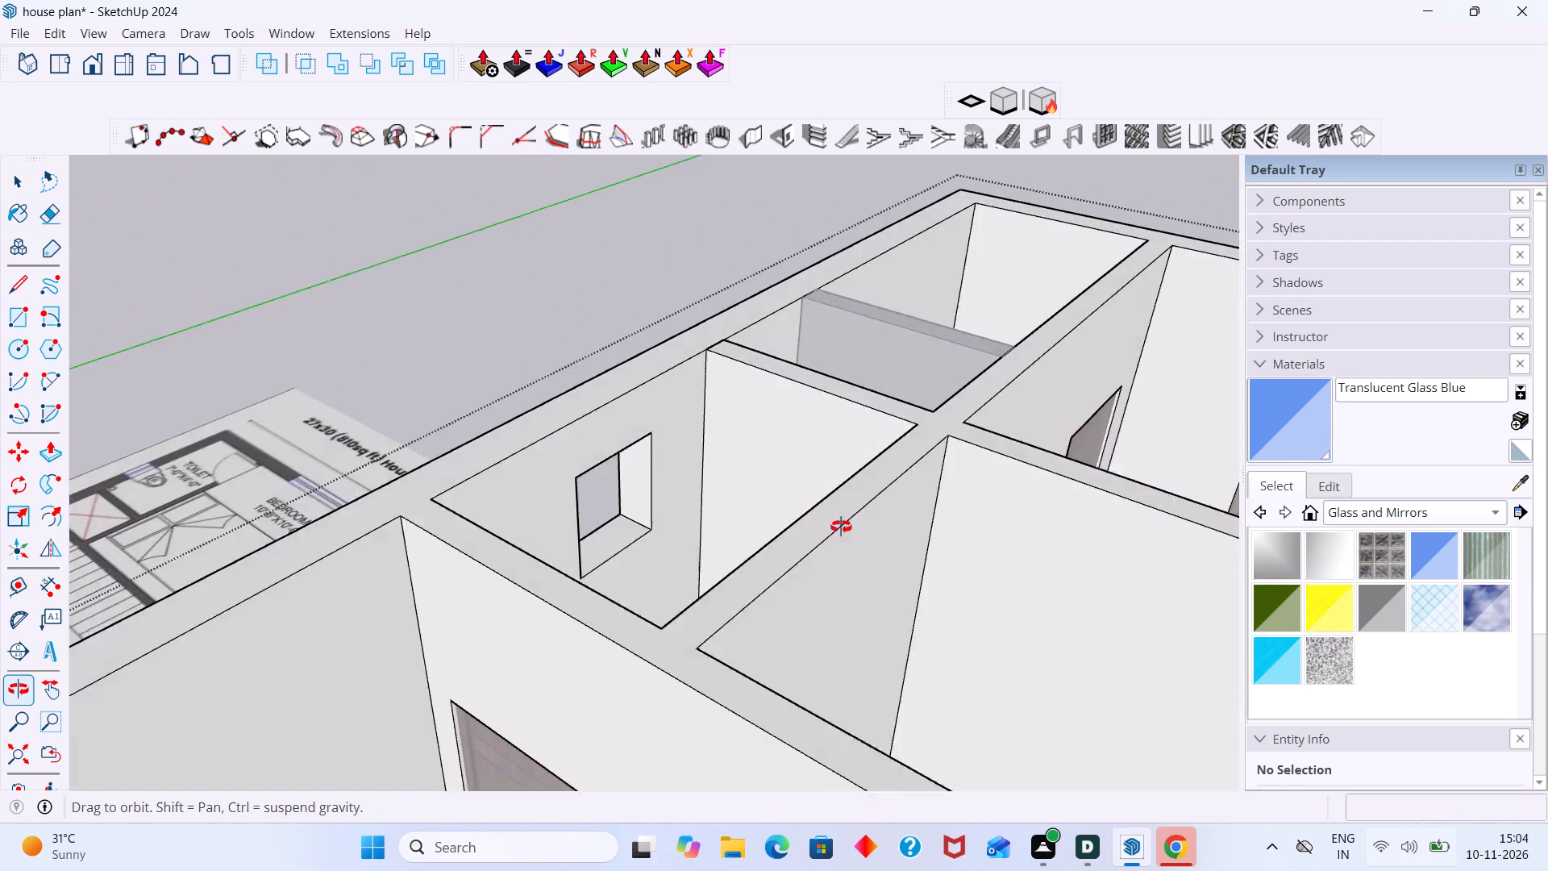
pyautogui.moveTo(841, 527); pyautogui.dragTo(850, 569, button='middle')
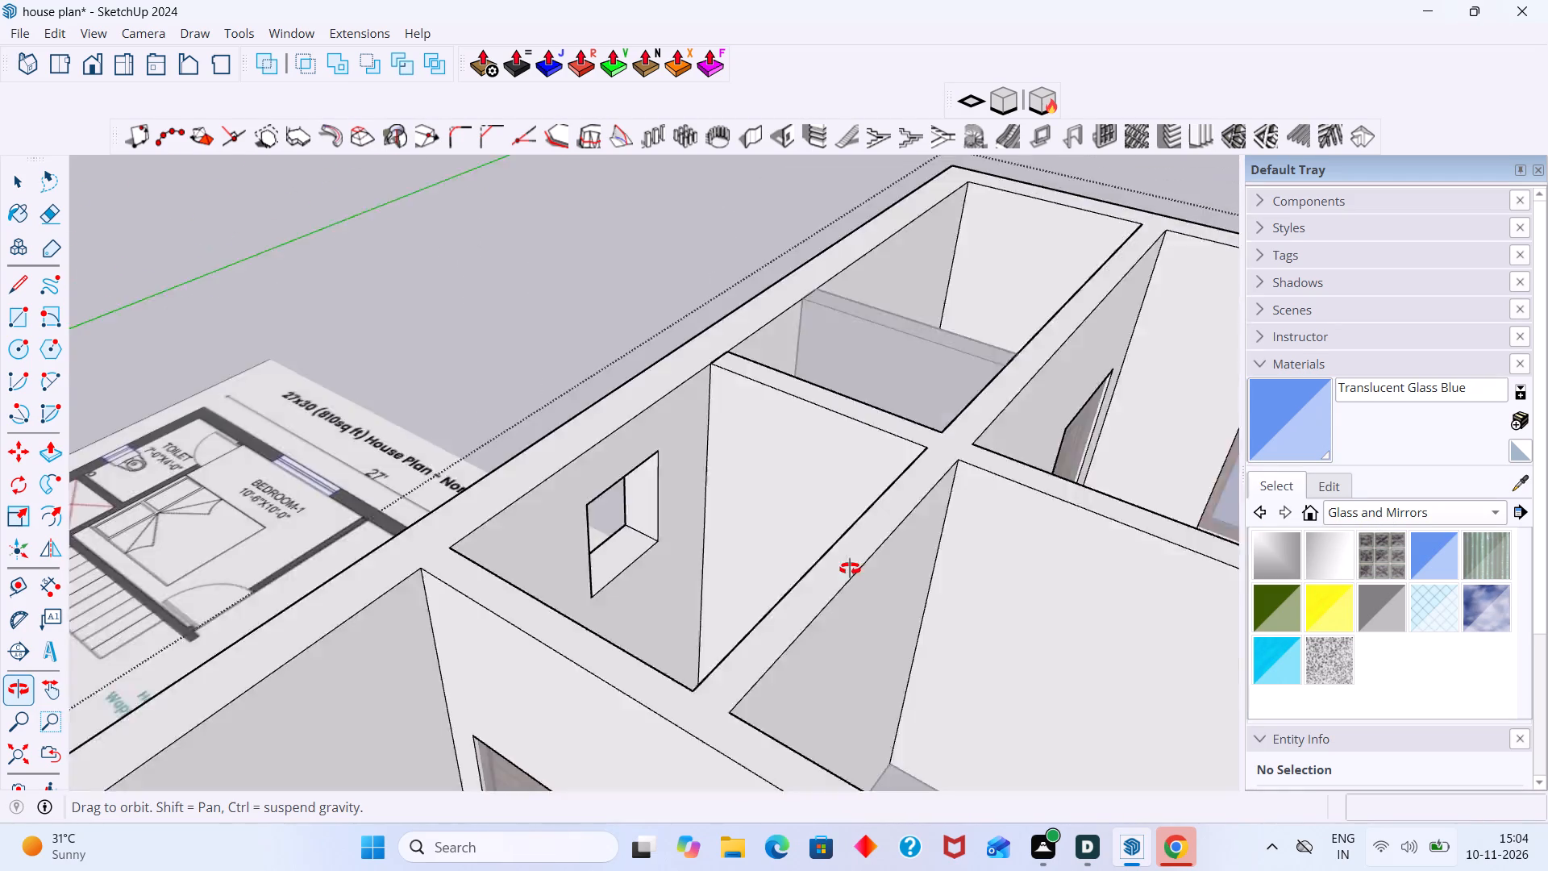
pyautogui.moveTo(850, 569); pyautogui.dragTo(712, 588, button='middle')
pyautogui.press('space')
pyautogui.press('t')
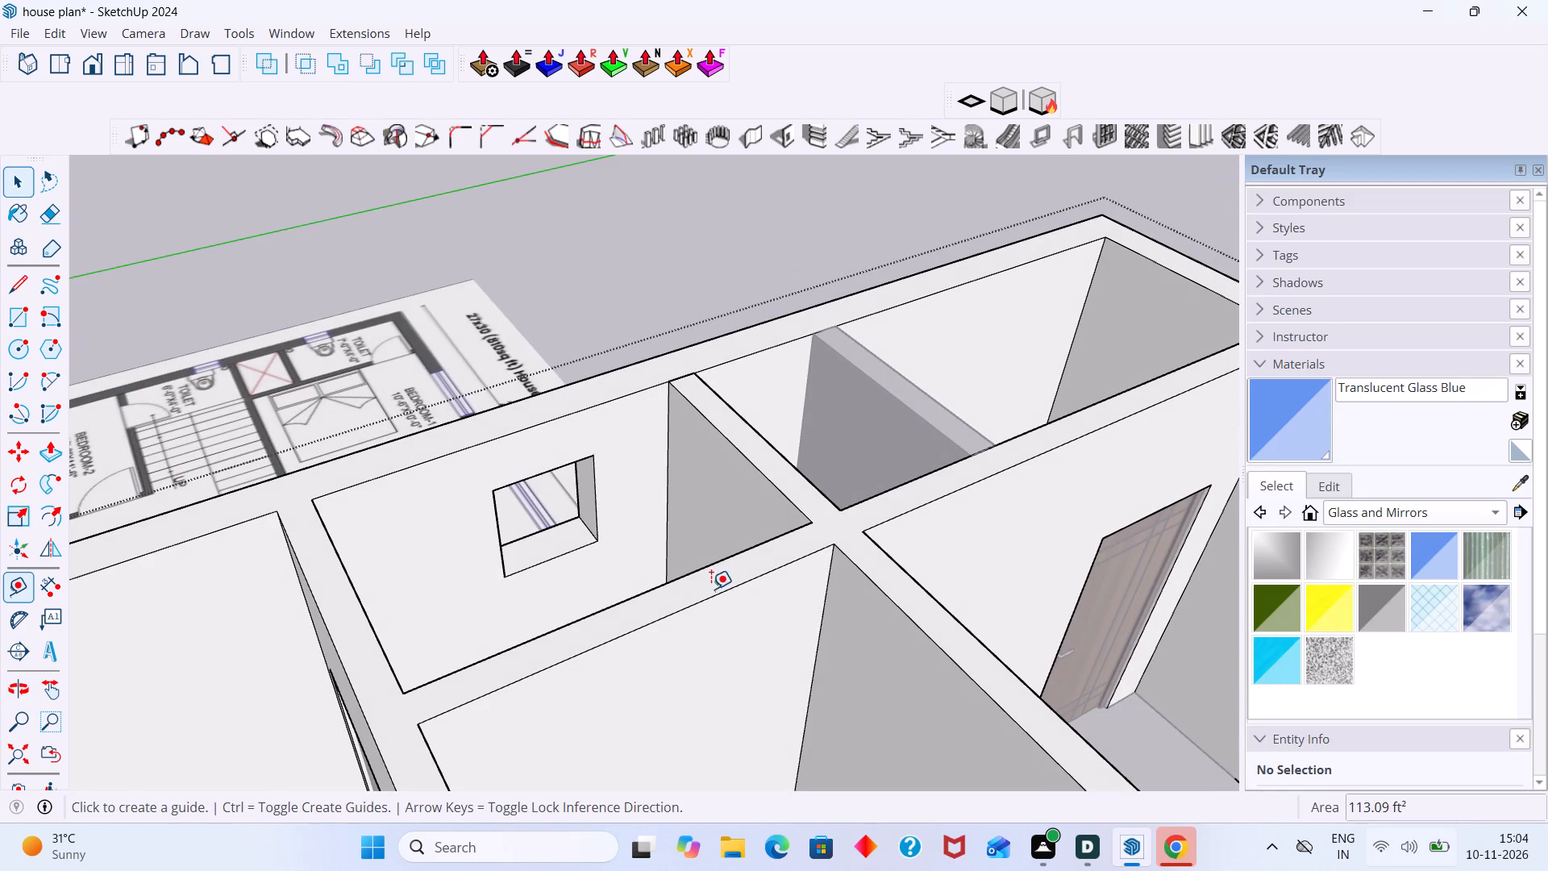
pyautogui.scroll(6, 648, 504)
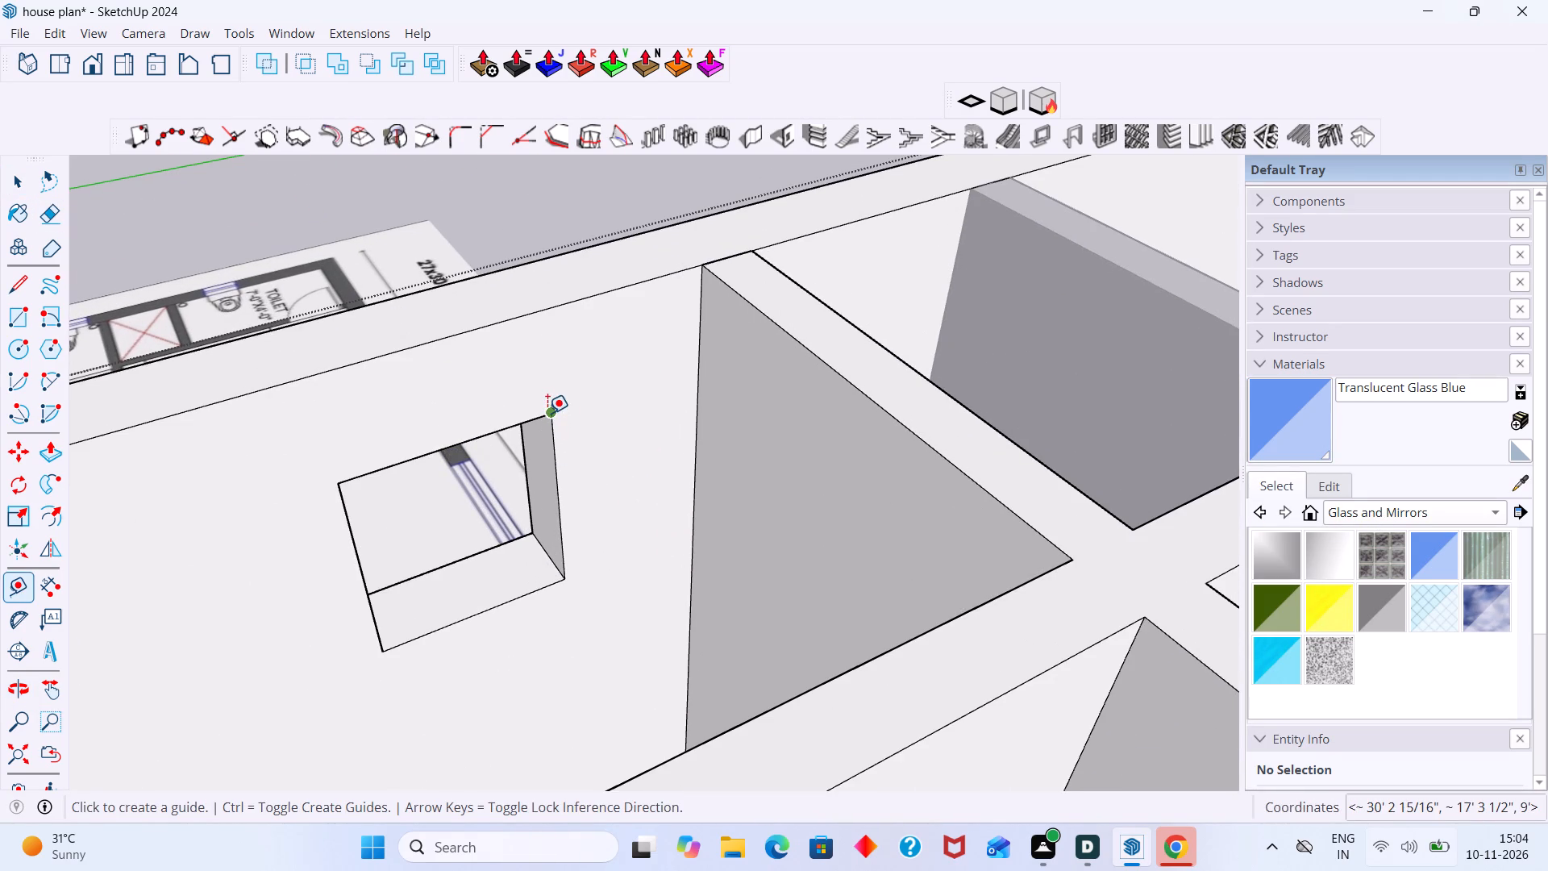
pyautogui.click(547, 413)
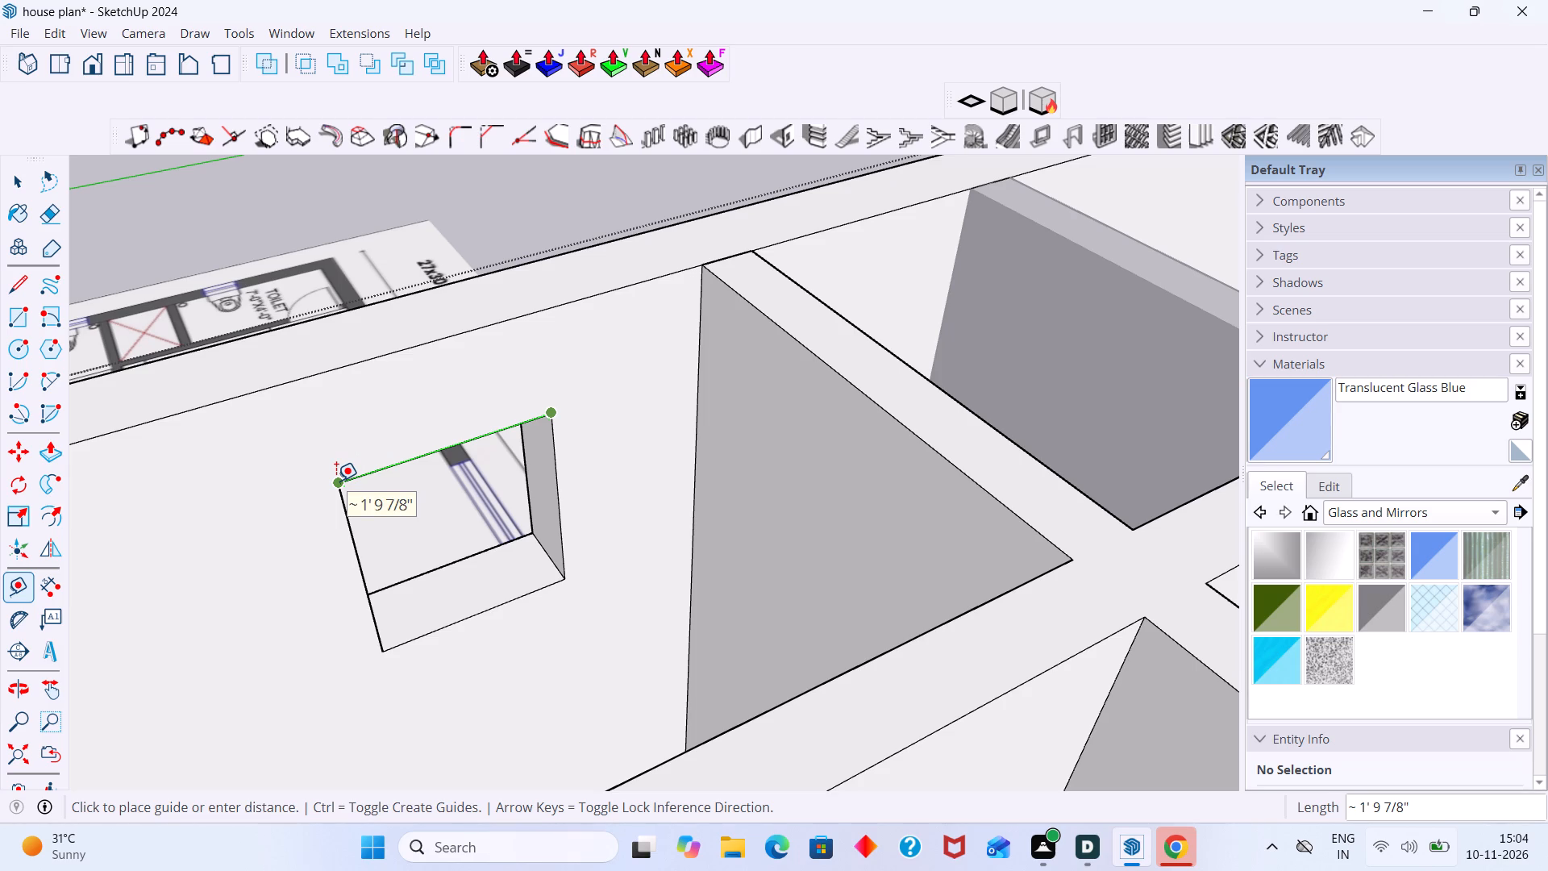
pyautogui.press('space')
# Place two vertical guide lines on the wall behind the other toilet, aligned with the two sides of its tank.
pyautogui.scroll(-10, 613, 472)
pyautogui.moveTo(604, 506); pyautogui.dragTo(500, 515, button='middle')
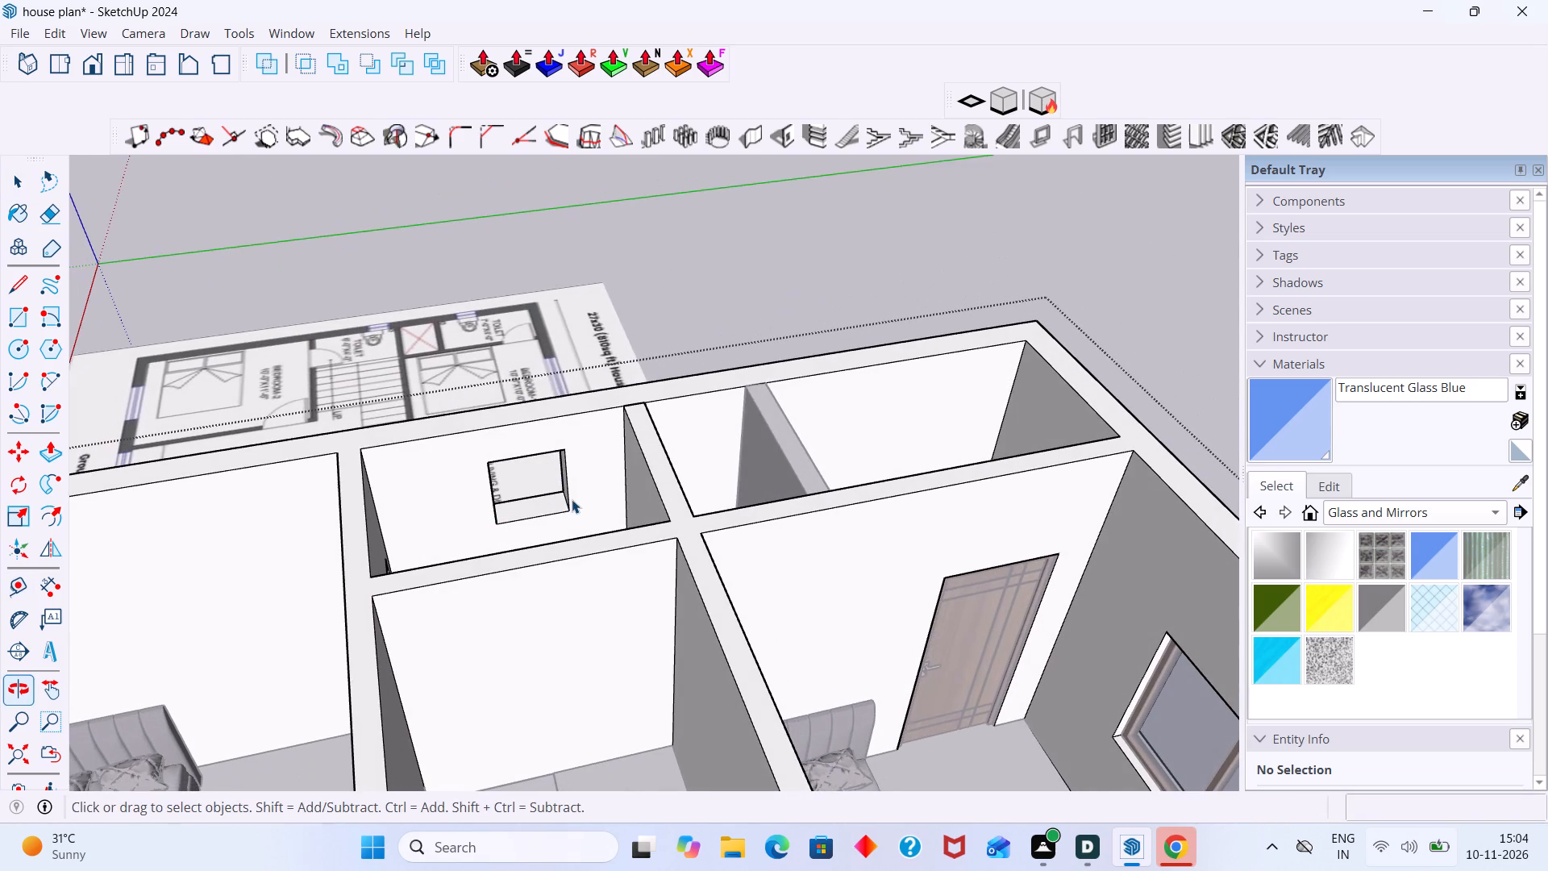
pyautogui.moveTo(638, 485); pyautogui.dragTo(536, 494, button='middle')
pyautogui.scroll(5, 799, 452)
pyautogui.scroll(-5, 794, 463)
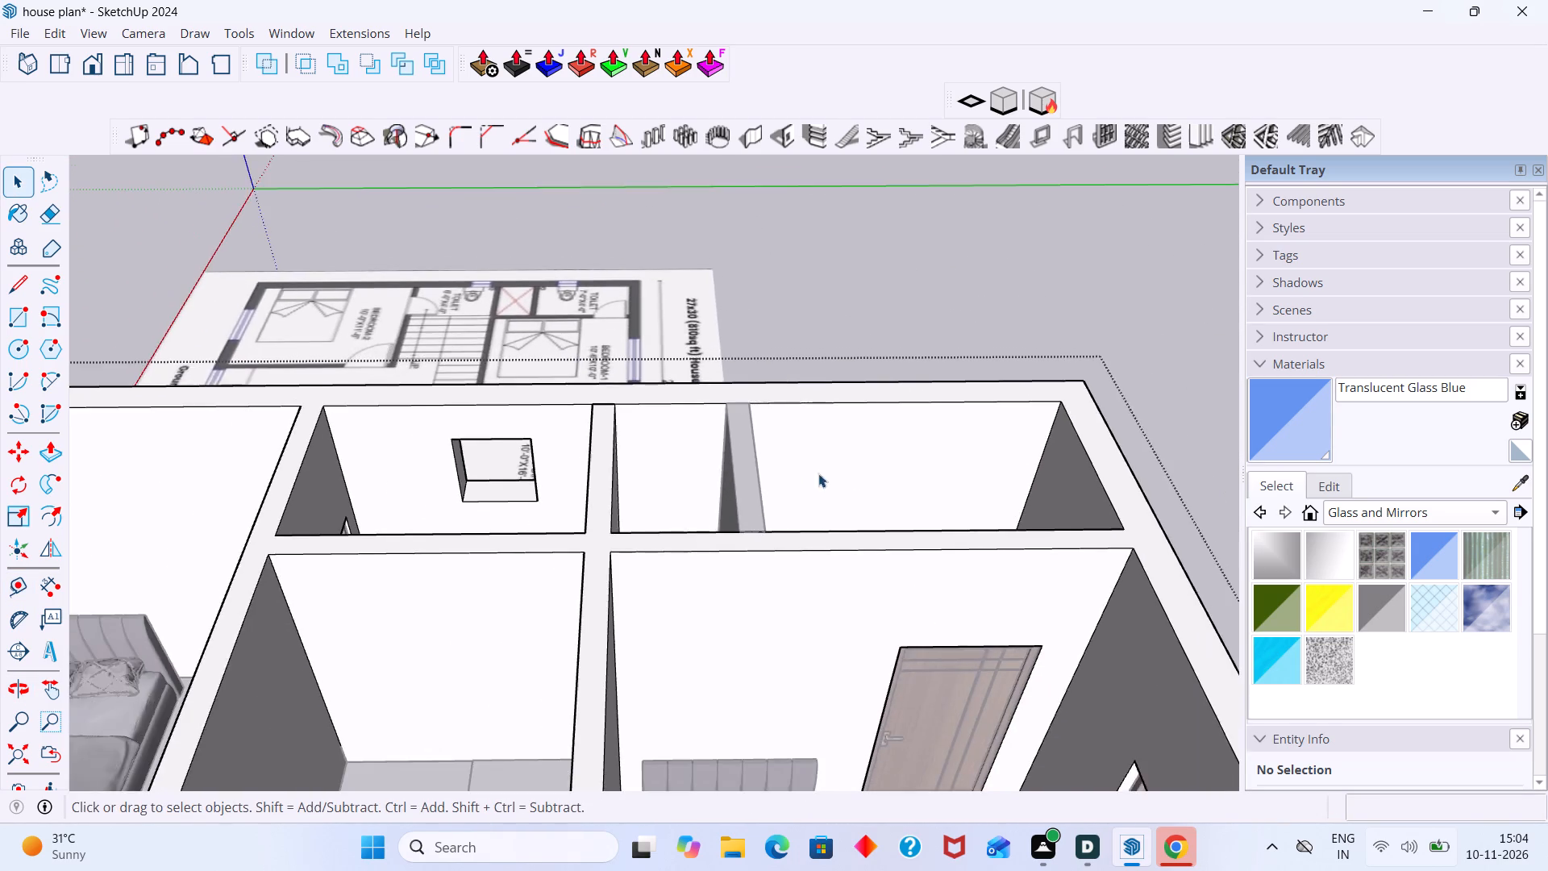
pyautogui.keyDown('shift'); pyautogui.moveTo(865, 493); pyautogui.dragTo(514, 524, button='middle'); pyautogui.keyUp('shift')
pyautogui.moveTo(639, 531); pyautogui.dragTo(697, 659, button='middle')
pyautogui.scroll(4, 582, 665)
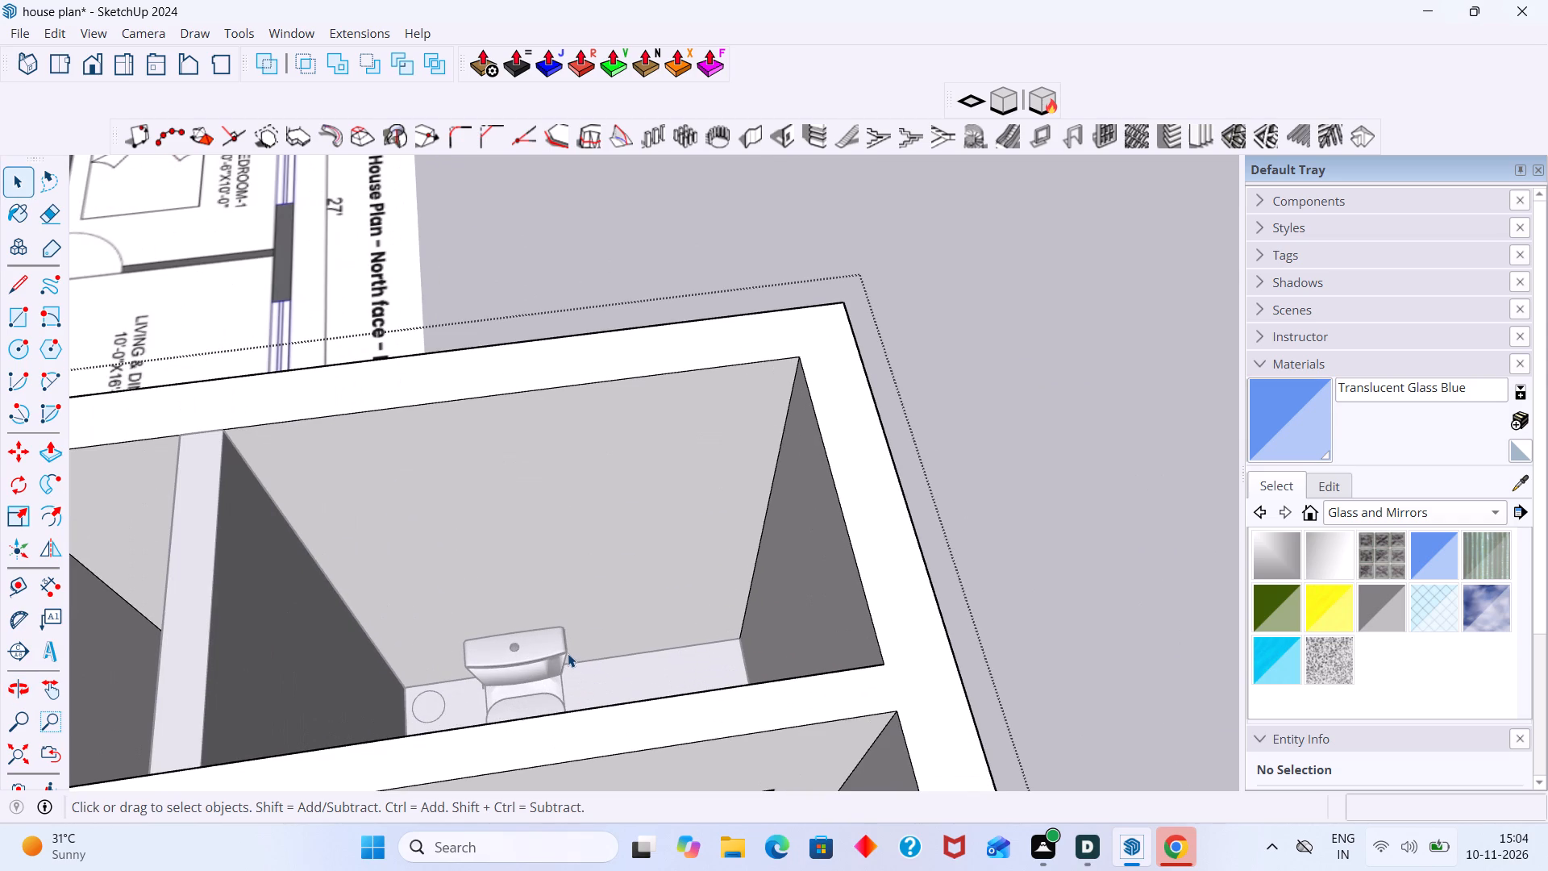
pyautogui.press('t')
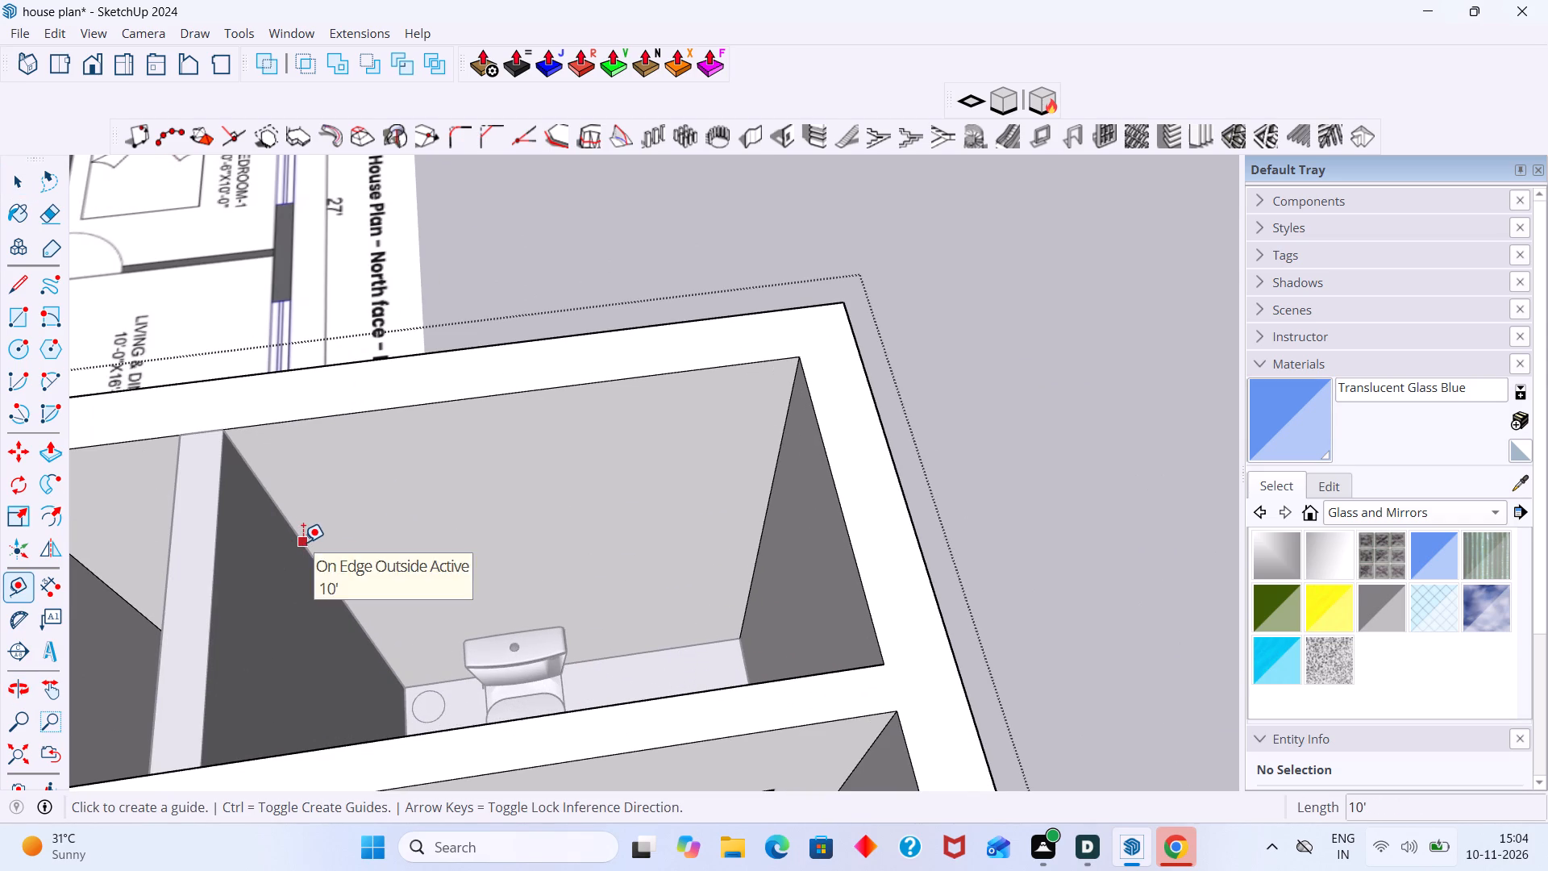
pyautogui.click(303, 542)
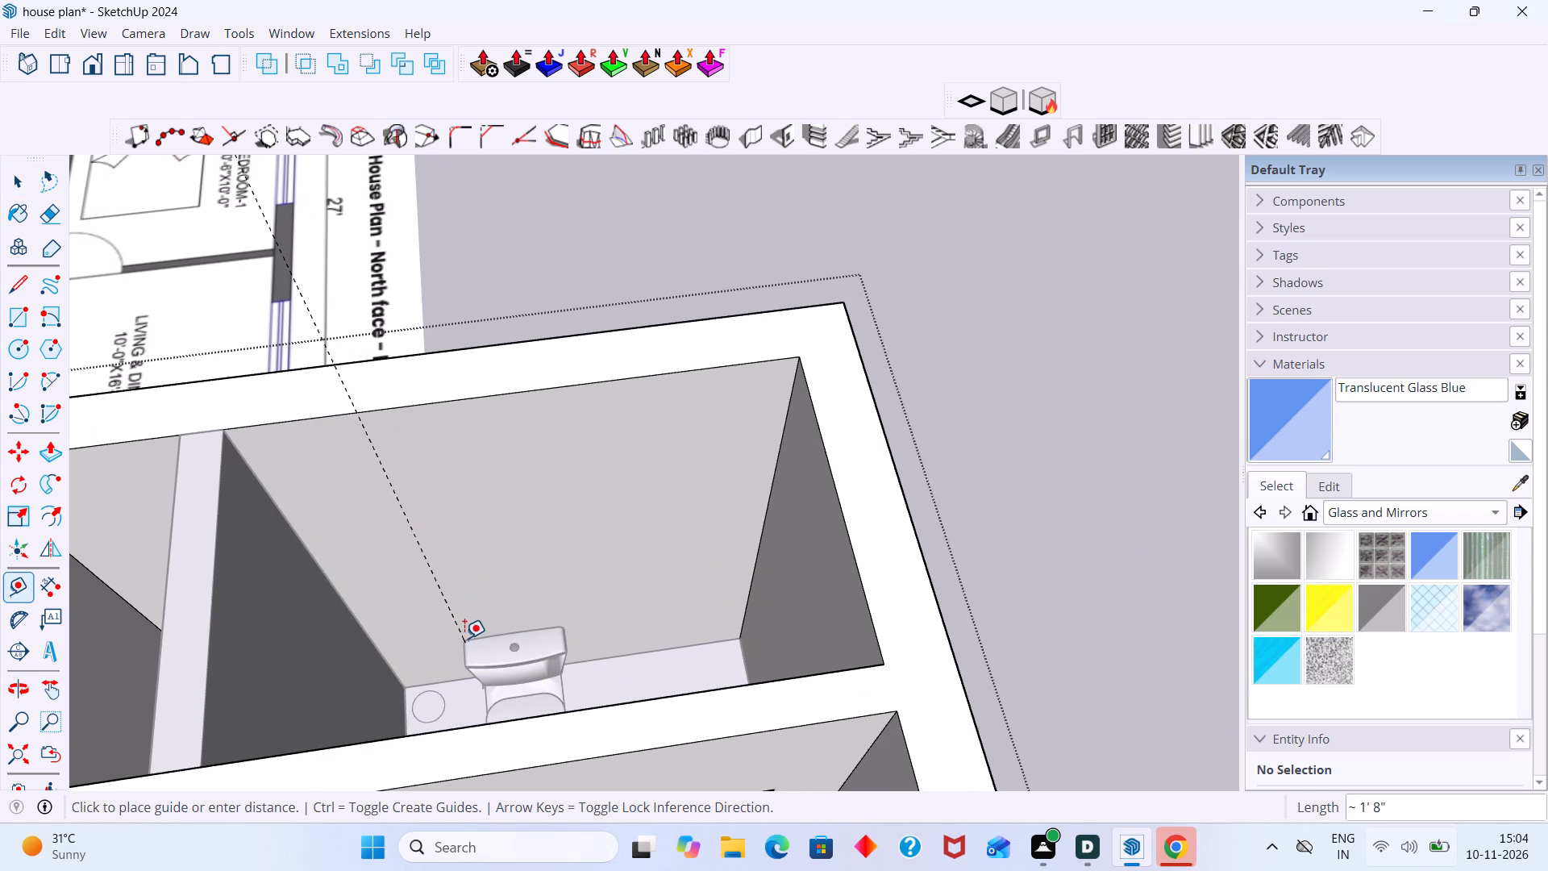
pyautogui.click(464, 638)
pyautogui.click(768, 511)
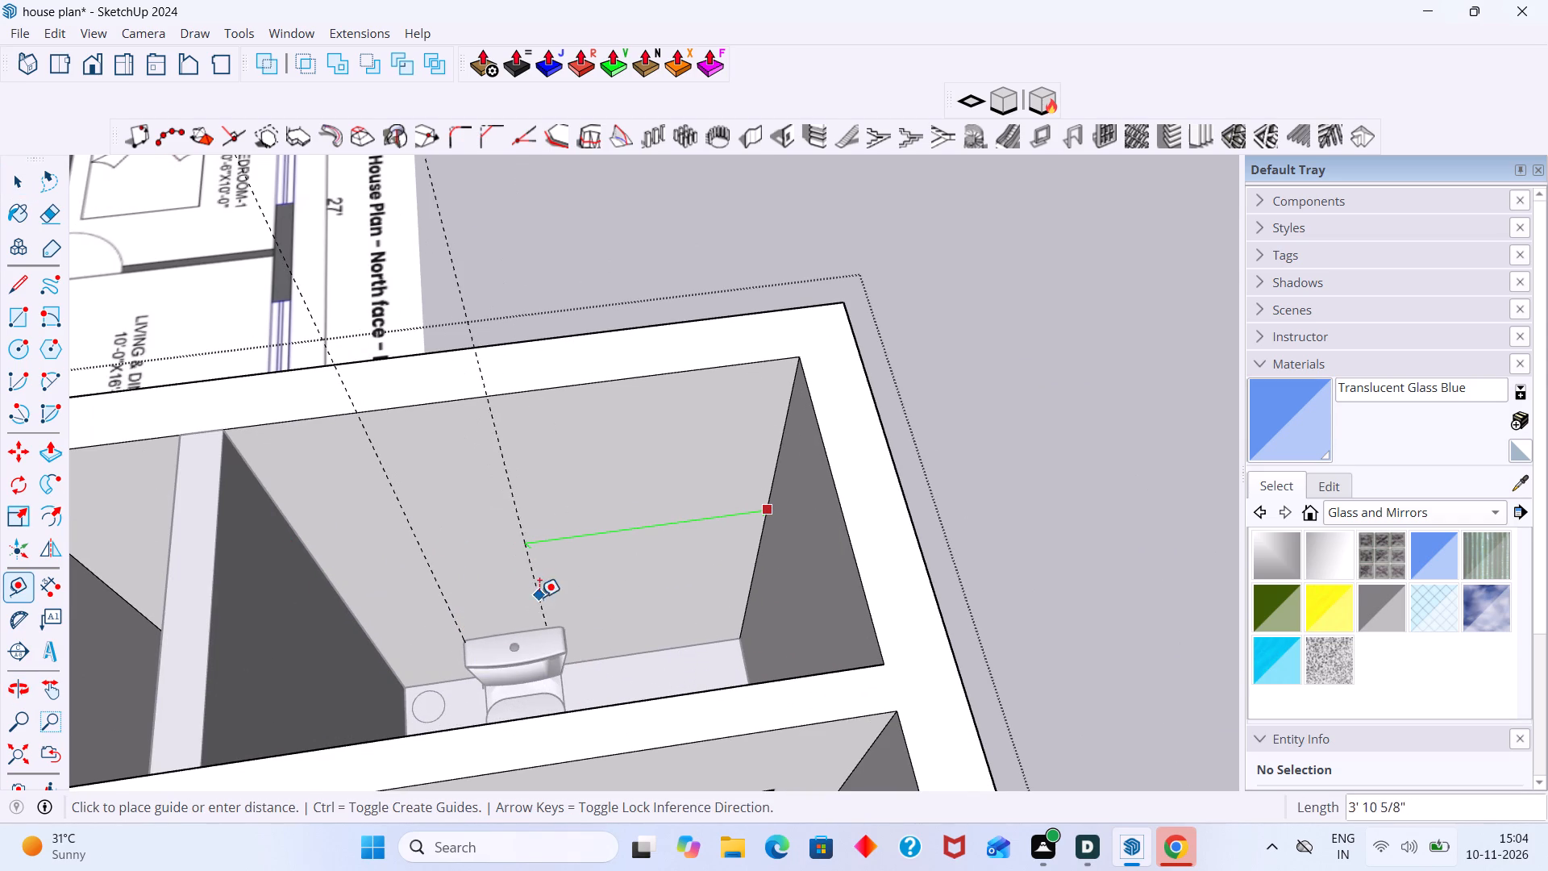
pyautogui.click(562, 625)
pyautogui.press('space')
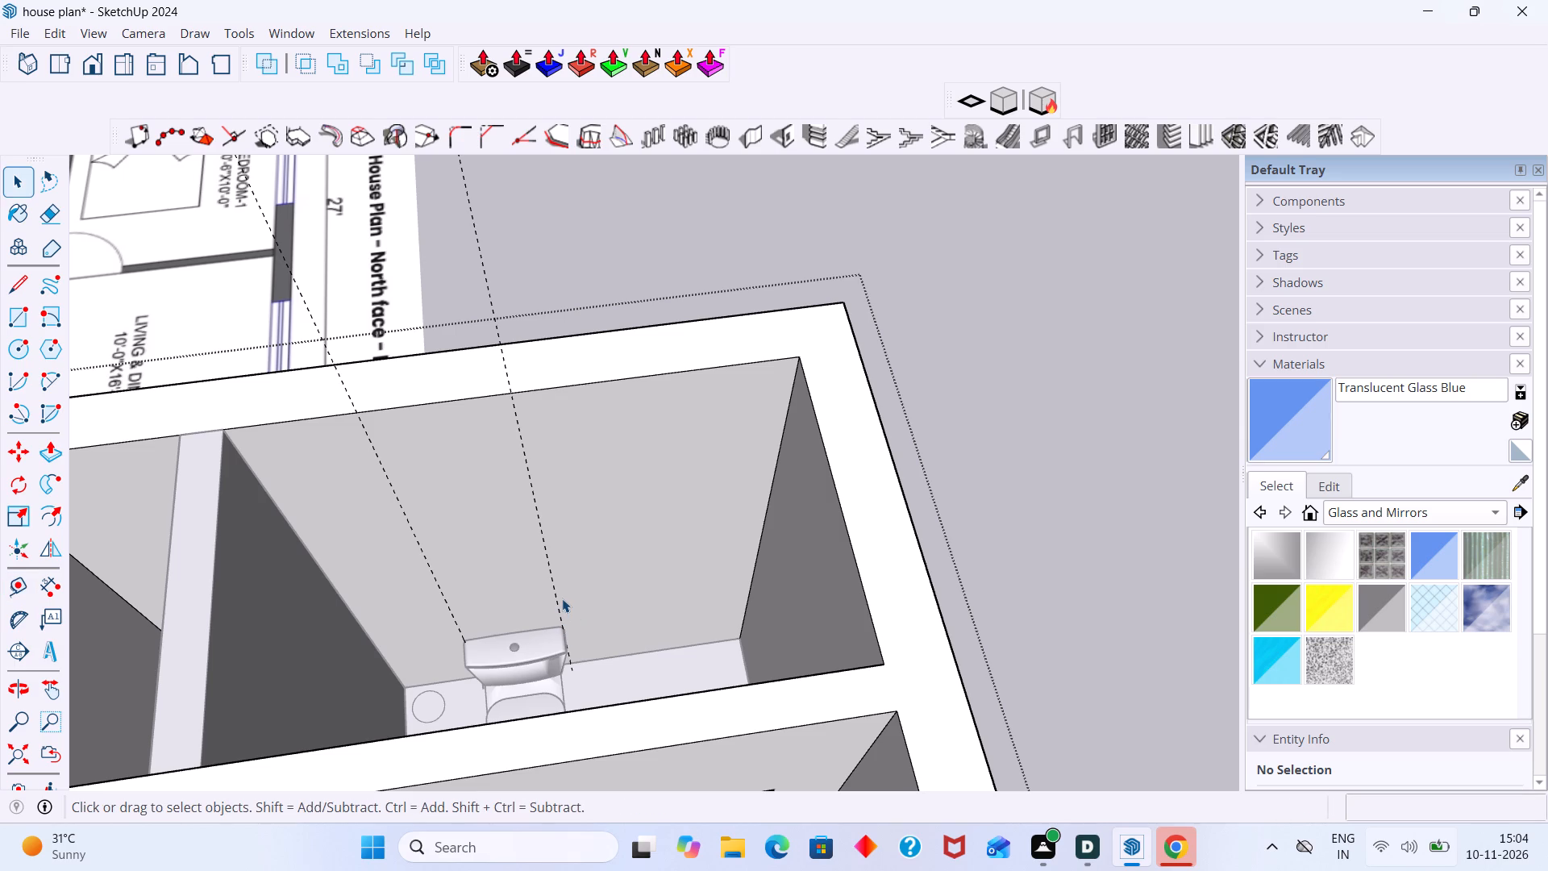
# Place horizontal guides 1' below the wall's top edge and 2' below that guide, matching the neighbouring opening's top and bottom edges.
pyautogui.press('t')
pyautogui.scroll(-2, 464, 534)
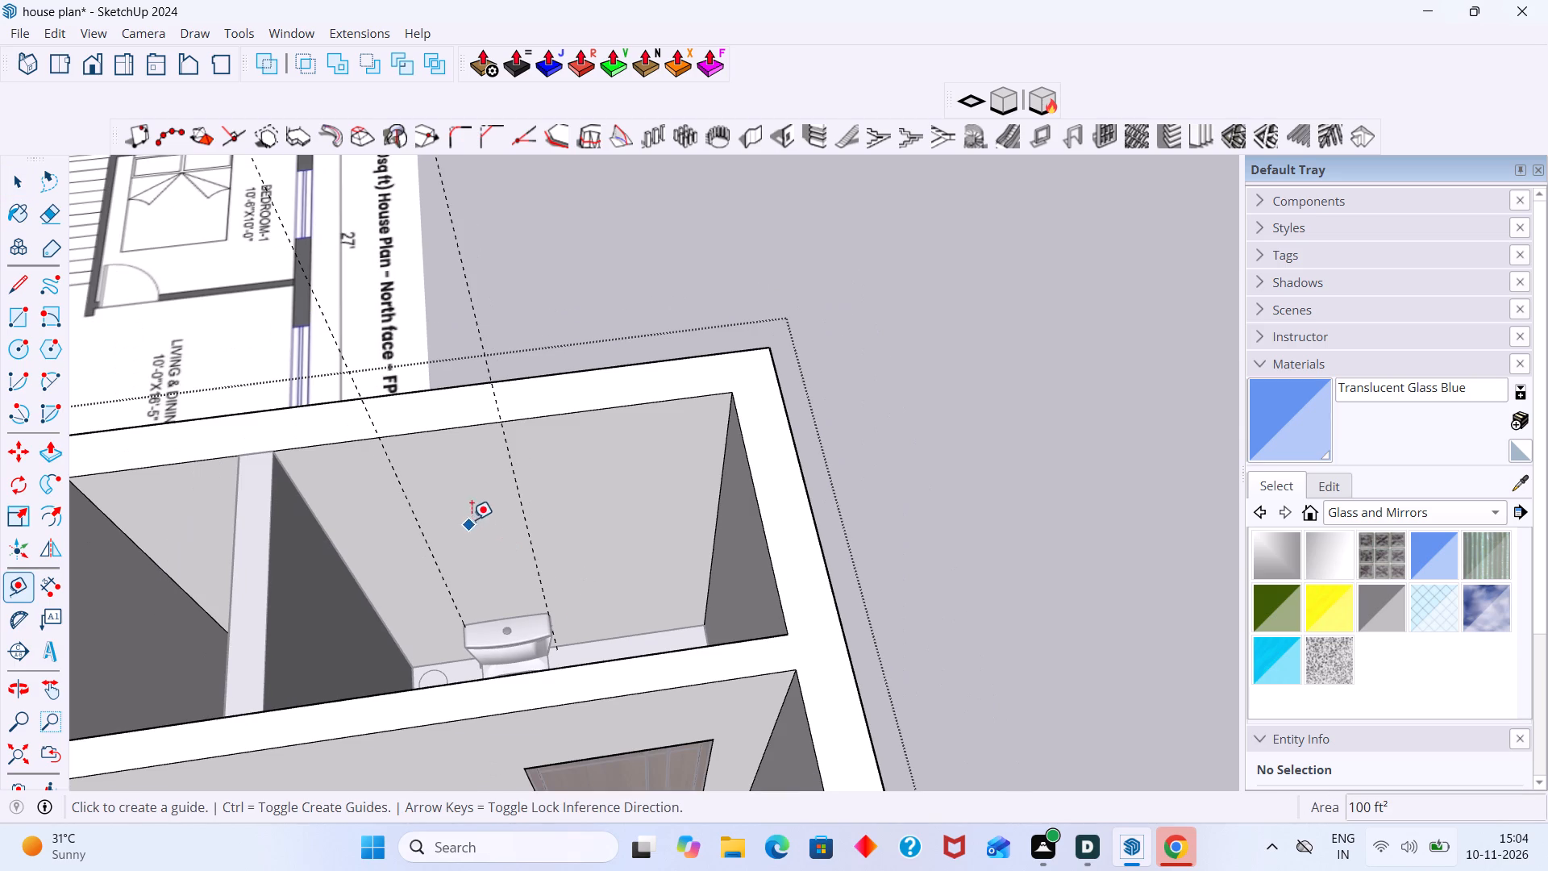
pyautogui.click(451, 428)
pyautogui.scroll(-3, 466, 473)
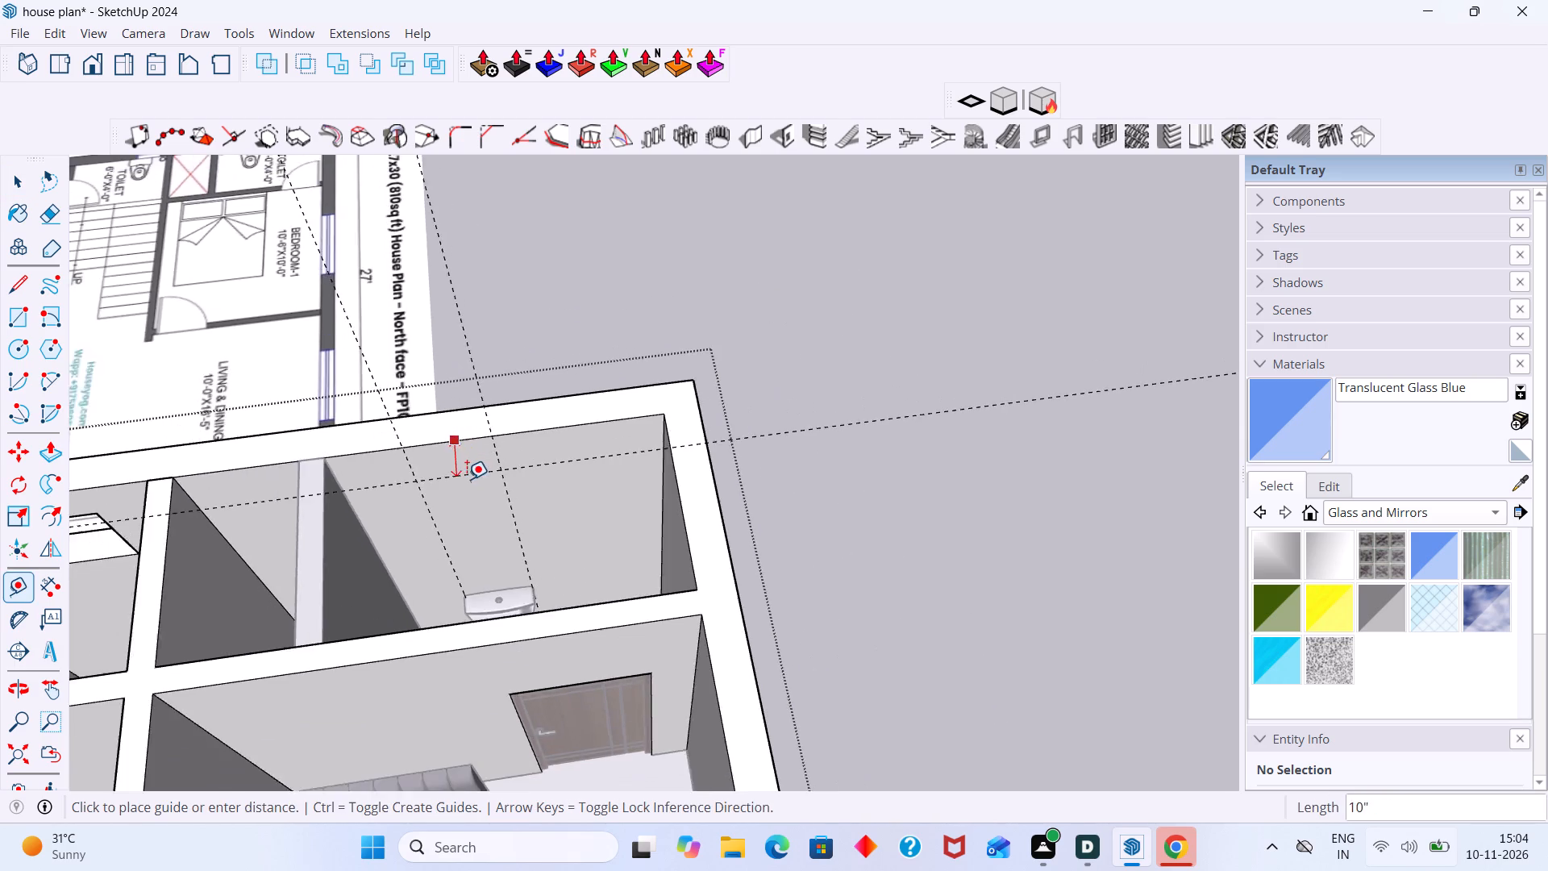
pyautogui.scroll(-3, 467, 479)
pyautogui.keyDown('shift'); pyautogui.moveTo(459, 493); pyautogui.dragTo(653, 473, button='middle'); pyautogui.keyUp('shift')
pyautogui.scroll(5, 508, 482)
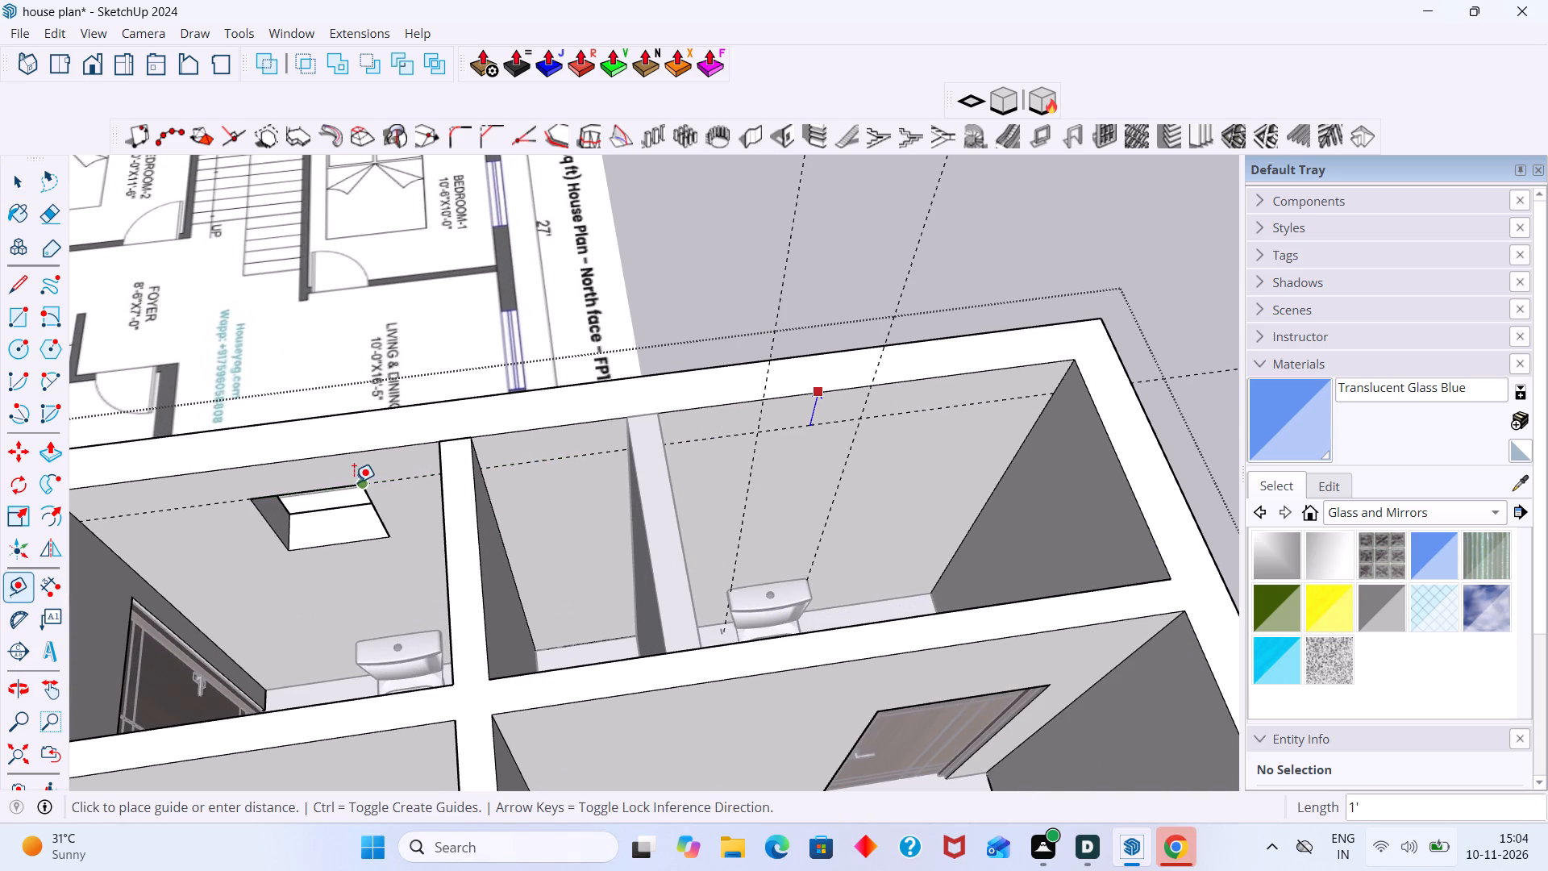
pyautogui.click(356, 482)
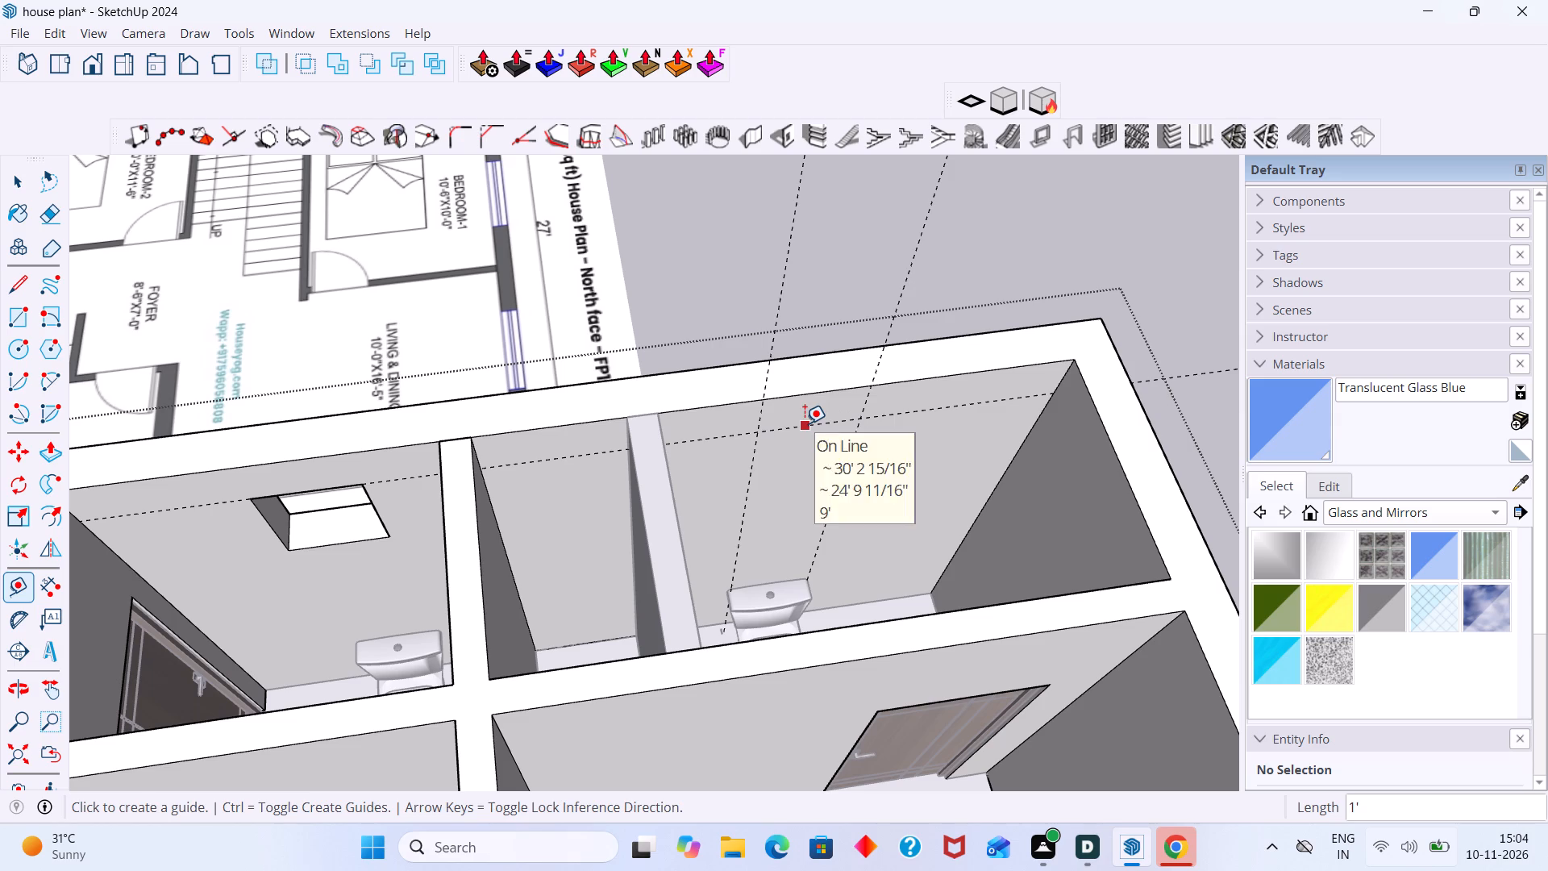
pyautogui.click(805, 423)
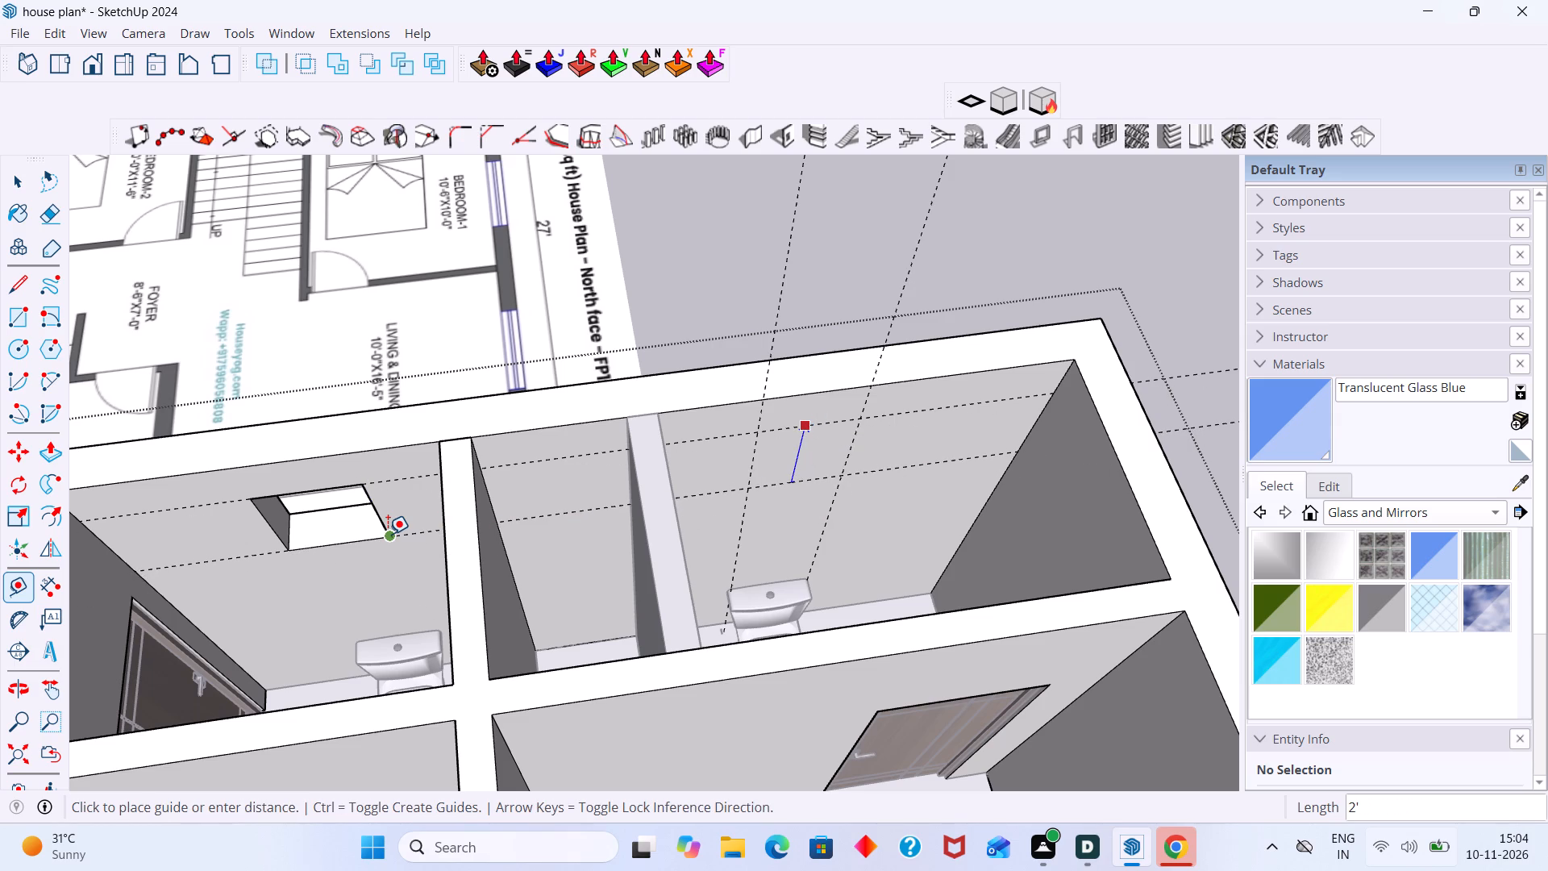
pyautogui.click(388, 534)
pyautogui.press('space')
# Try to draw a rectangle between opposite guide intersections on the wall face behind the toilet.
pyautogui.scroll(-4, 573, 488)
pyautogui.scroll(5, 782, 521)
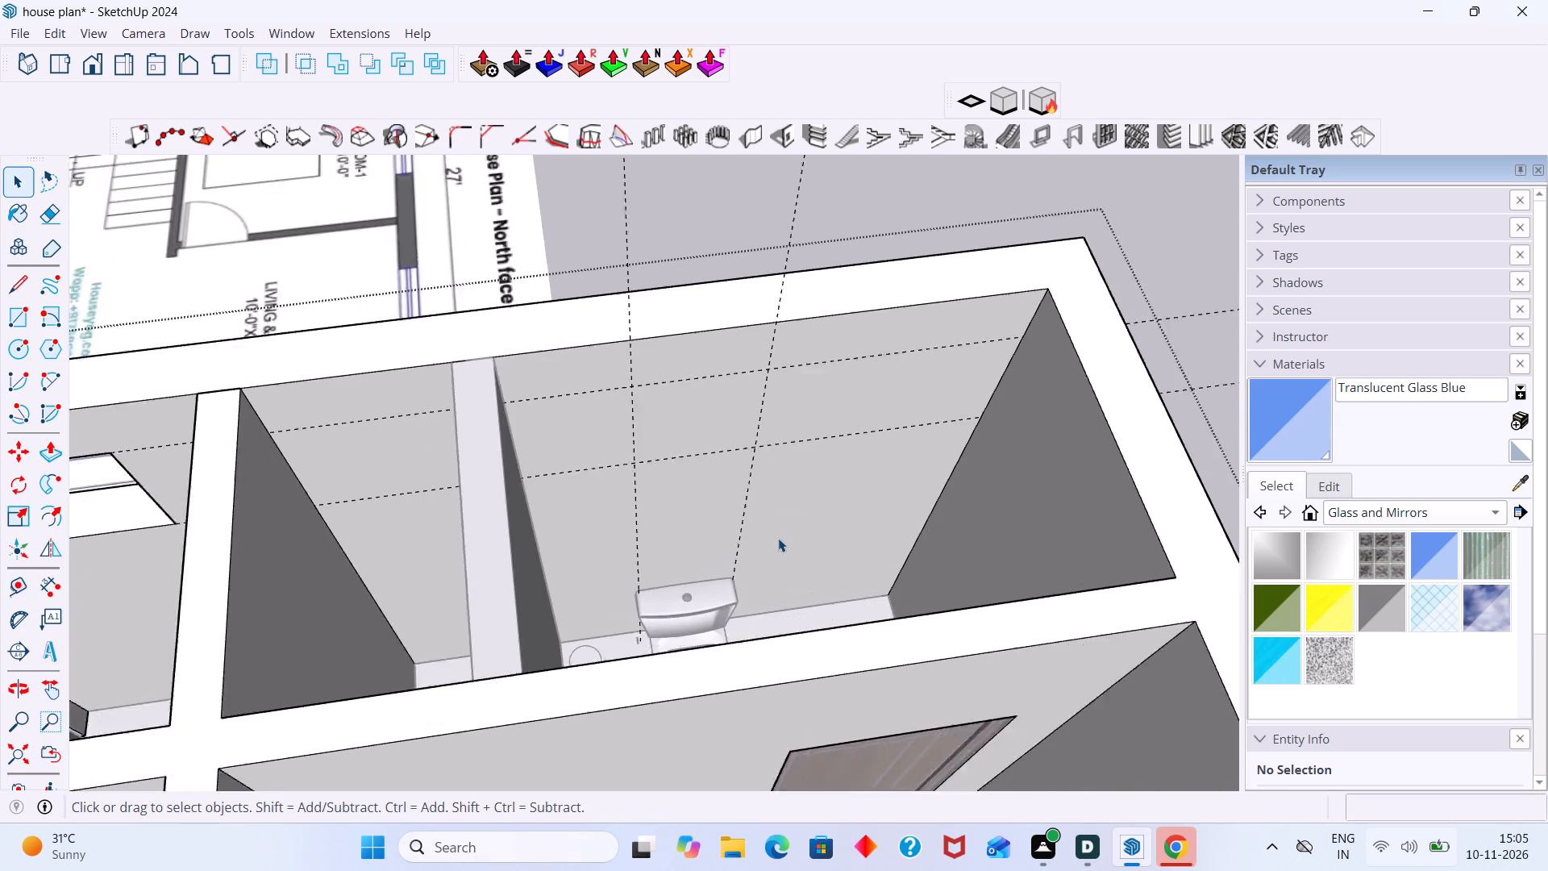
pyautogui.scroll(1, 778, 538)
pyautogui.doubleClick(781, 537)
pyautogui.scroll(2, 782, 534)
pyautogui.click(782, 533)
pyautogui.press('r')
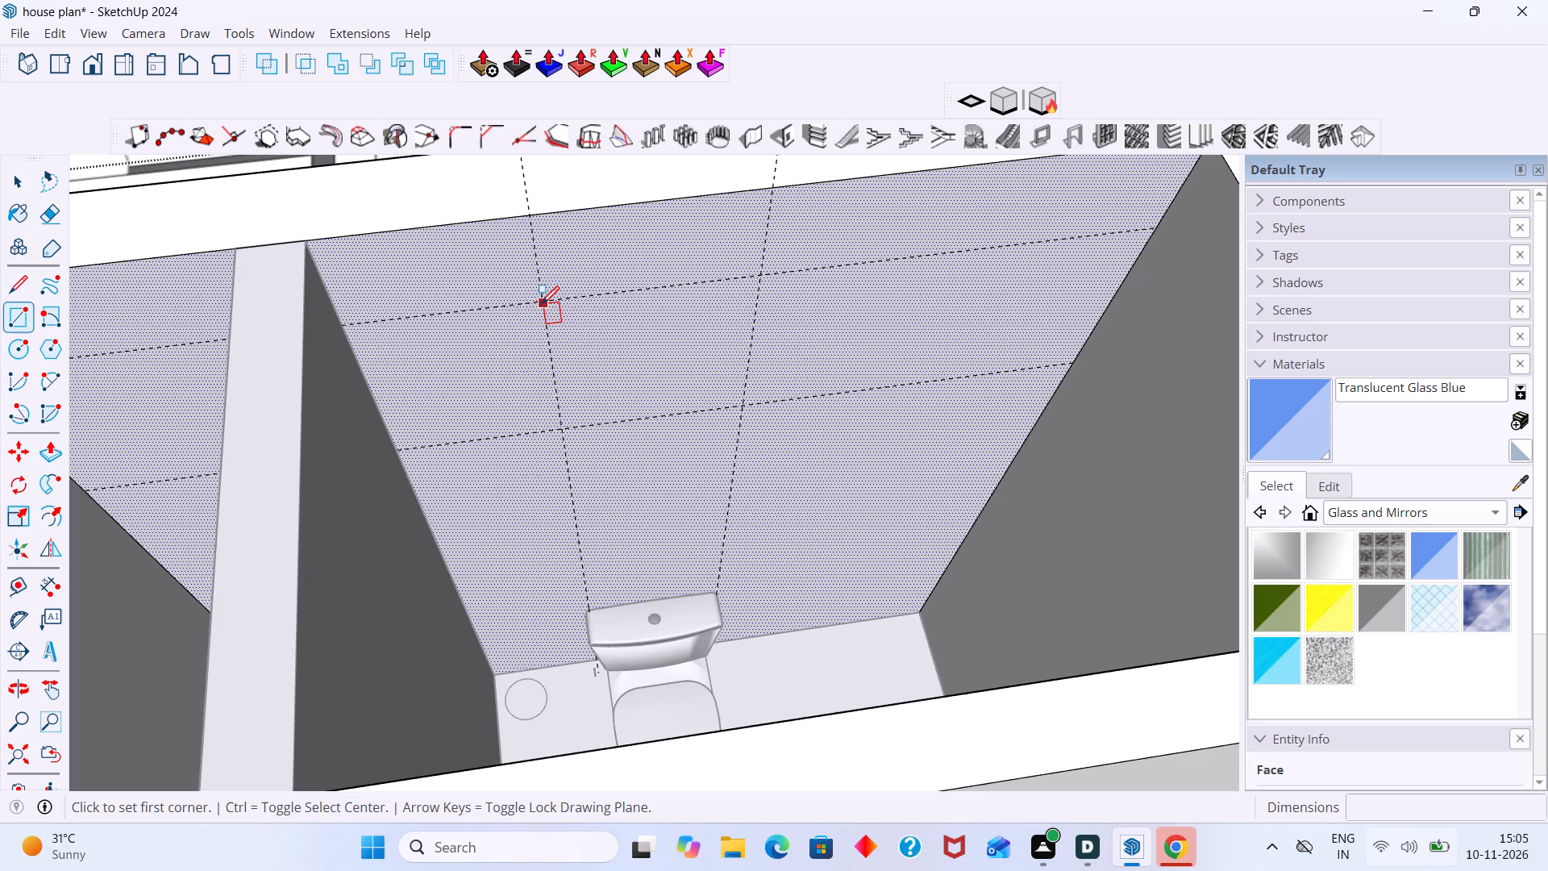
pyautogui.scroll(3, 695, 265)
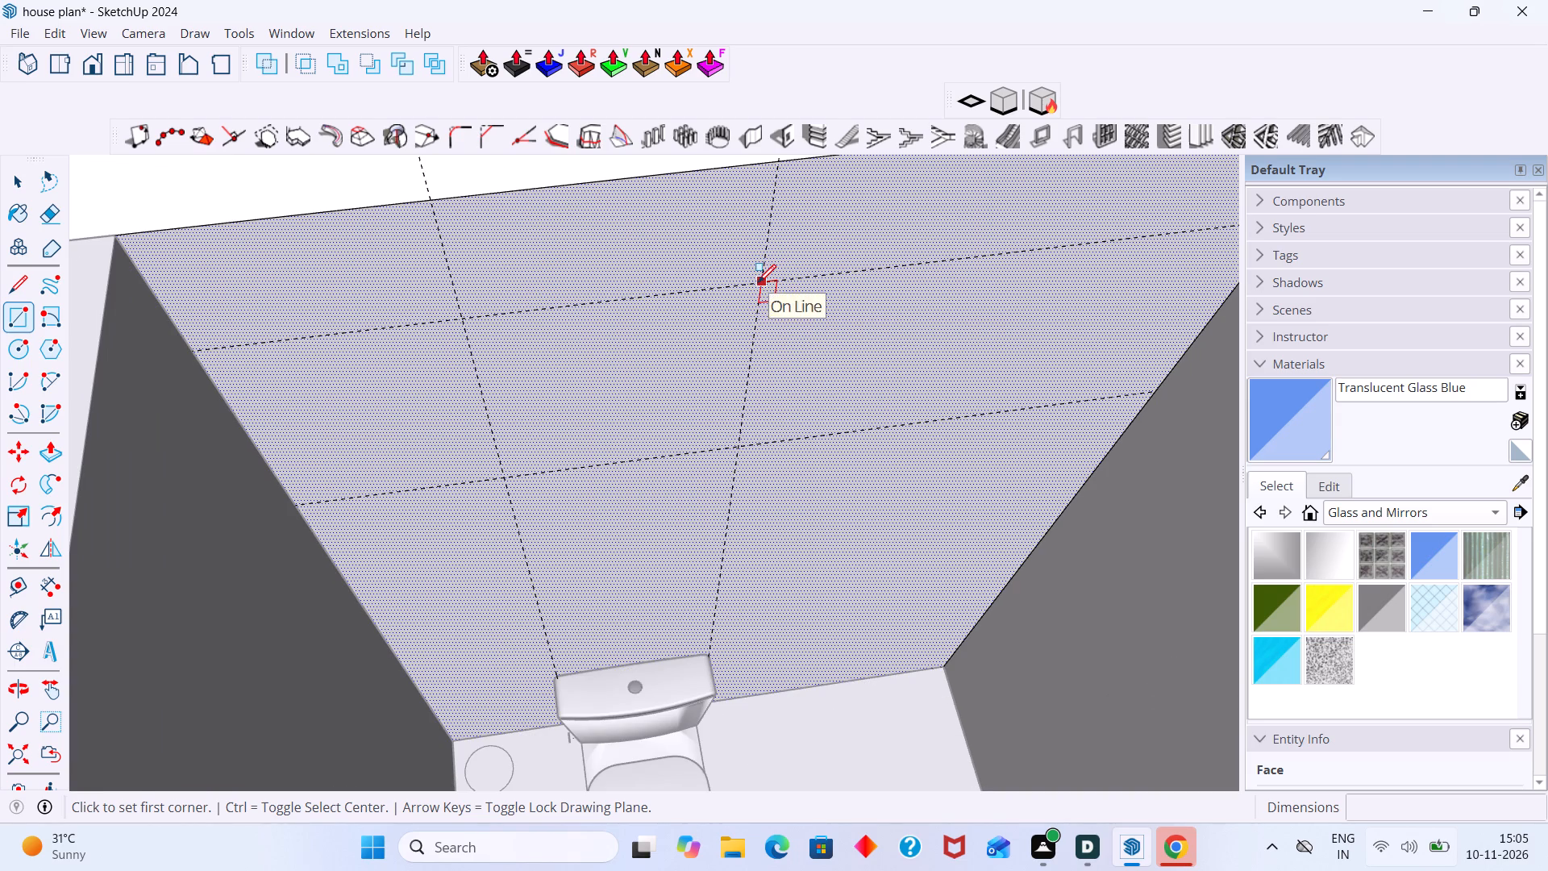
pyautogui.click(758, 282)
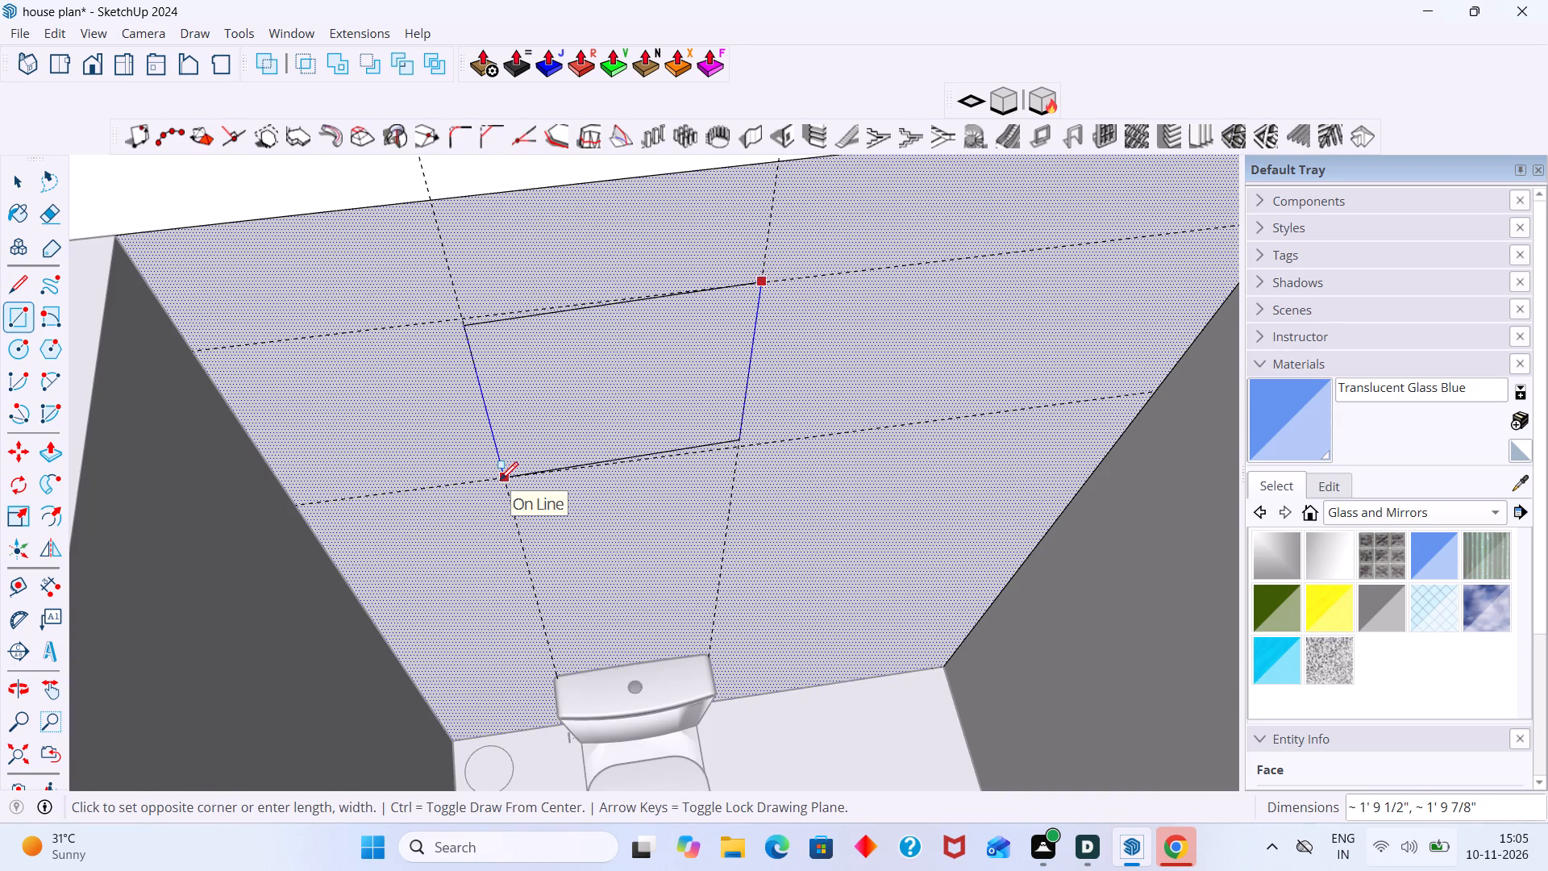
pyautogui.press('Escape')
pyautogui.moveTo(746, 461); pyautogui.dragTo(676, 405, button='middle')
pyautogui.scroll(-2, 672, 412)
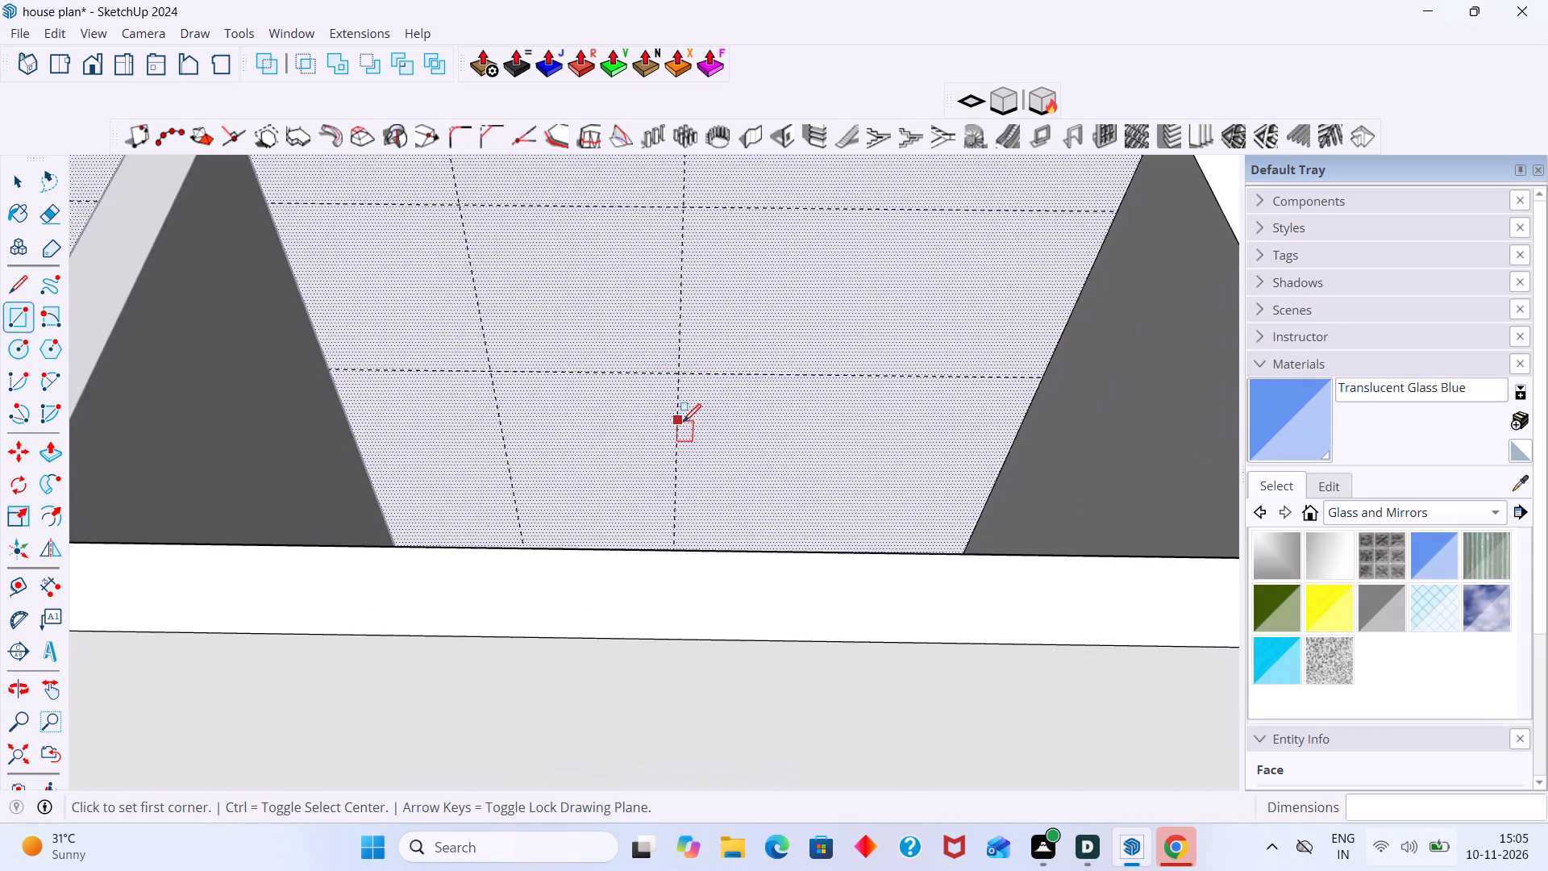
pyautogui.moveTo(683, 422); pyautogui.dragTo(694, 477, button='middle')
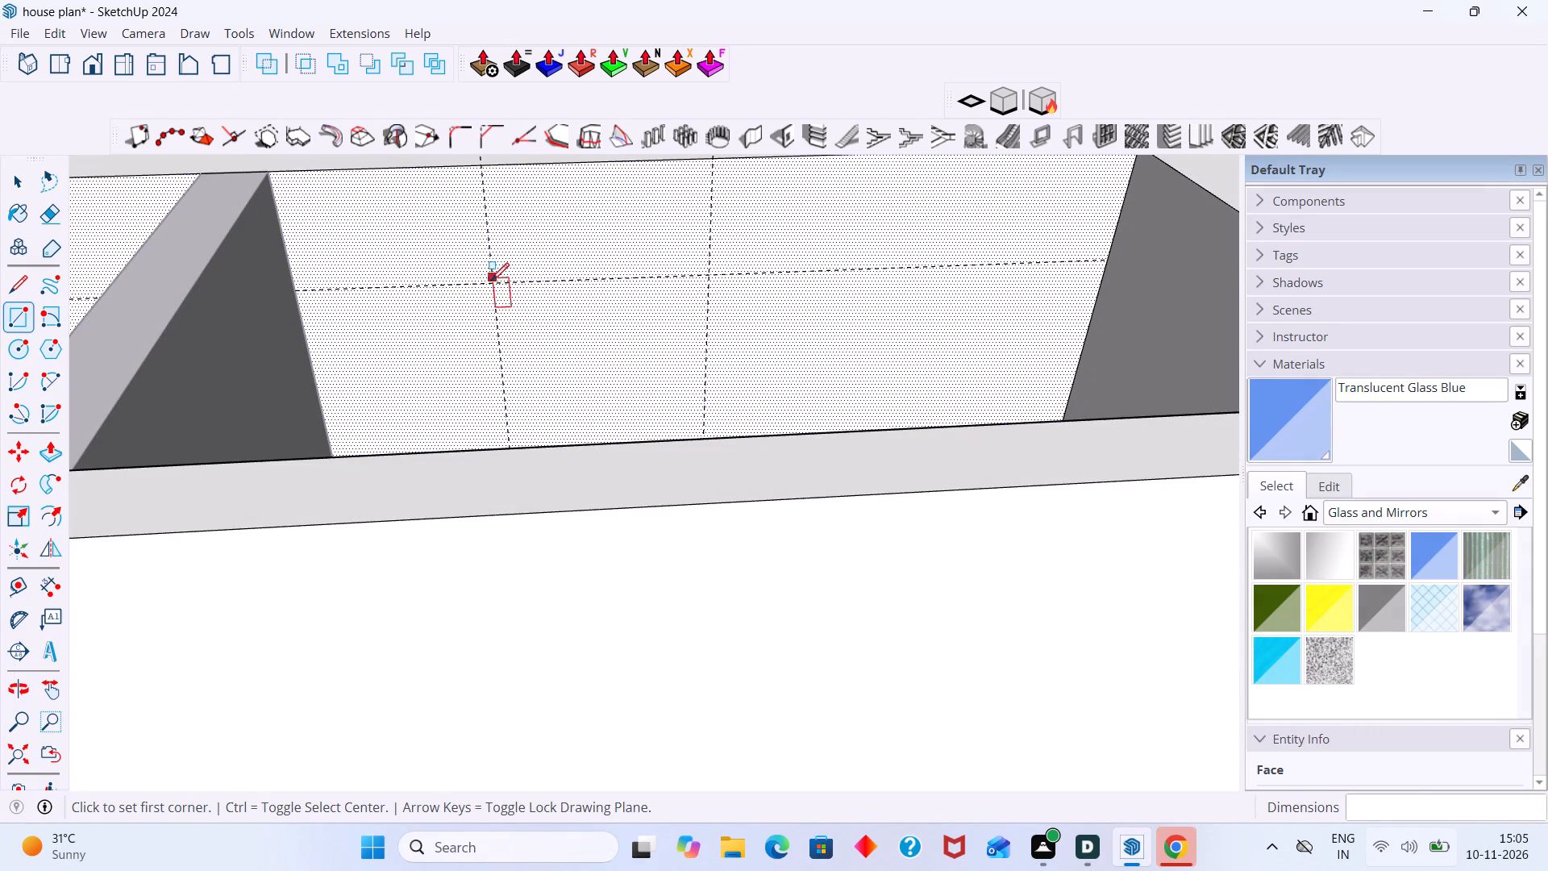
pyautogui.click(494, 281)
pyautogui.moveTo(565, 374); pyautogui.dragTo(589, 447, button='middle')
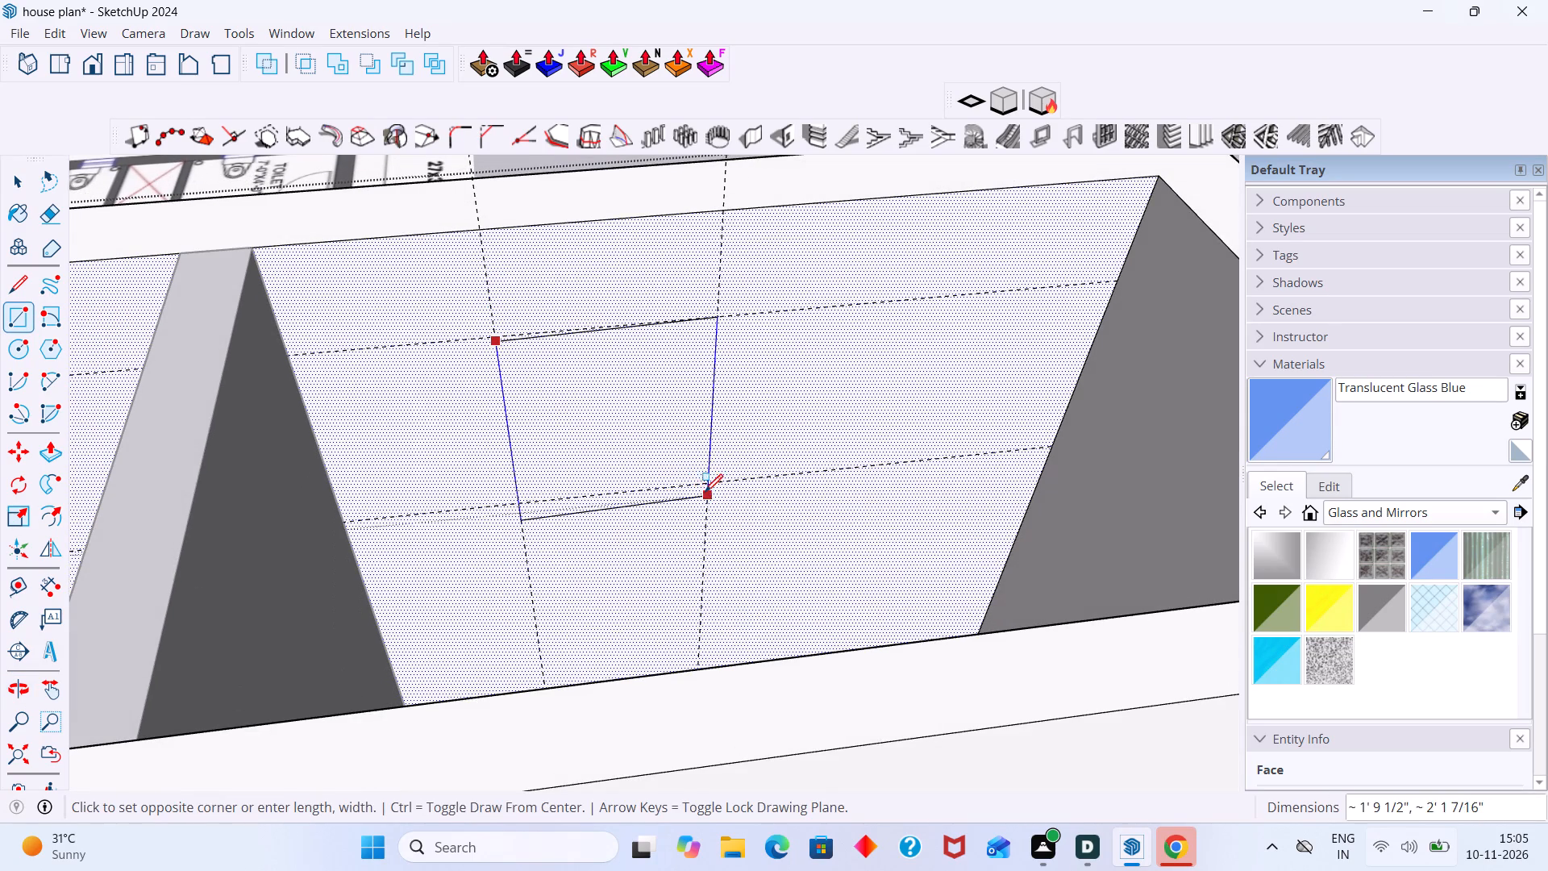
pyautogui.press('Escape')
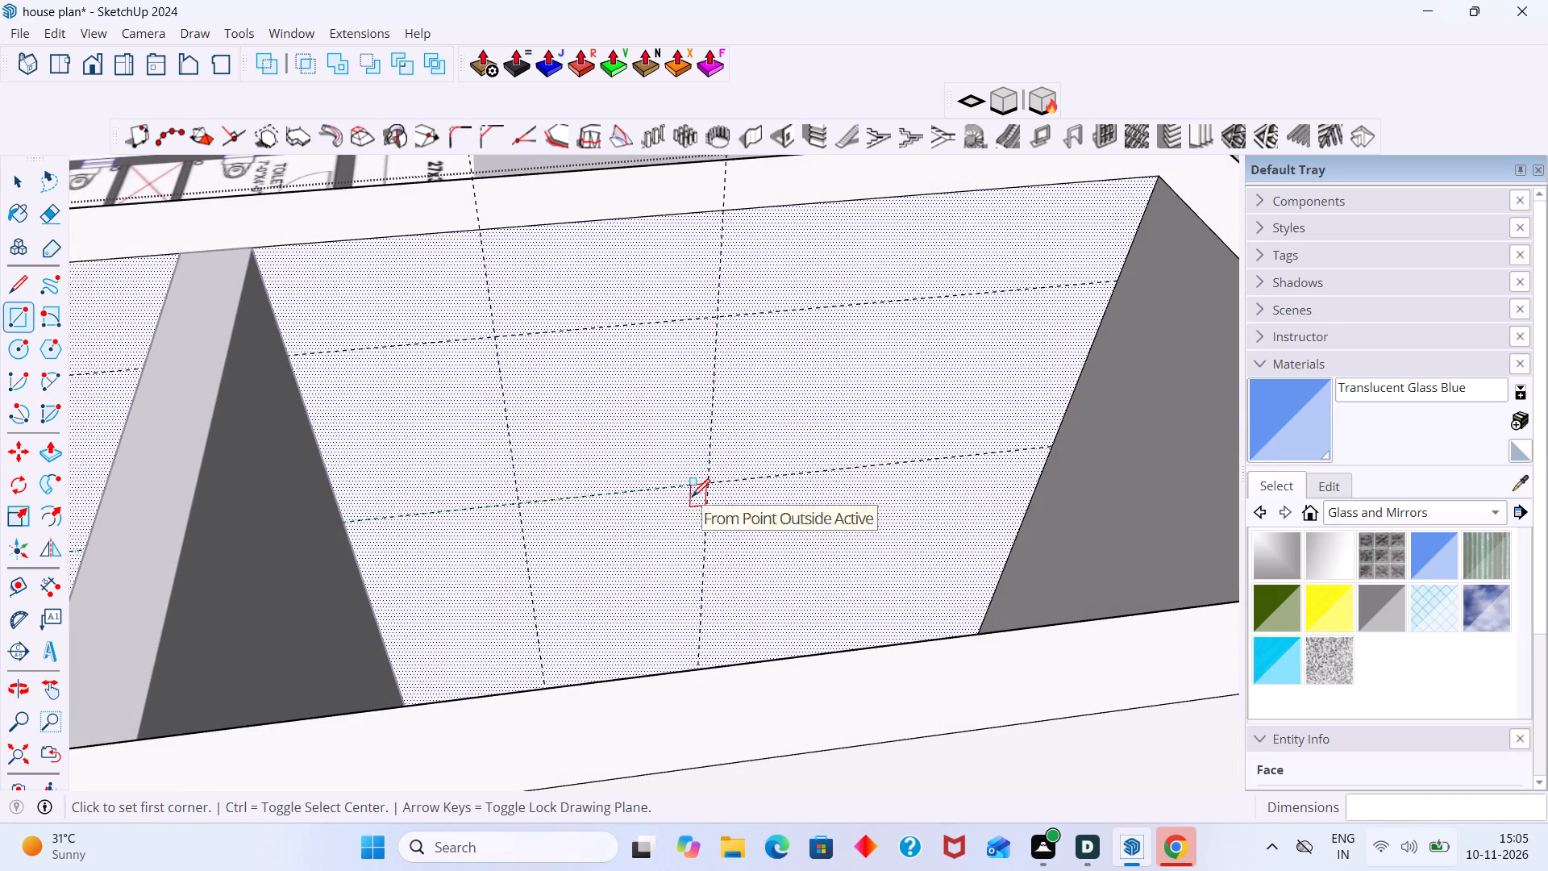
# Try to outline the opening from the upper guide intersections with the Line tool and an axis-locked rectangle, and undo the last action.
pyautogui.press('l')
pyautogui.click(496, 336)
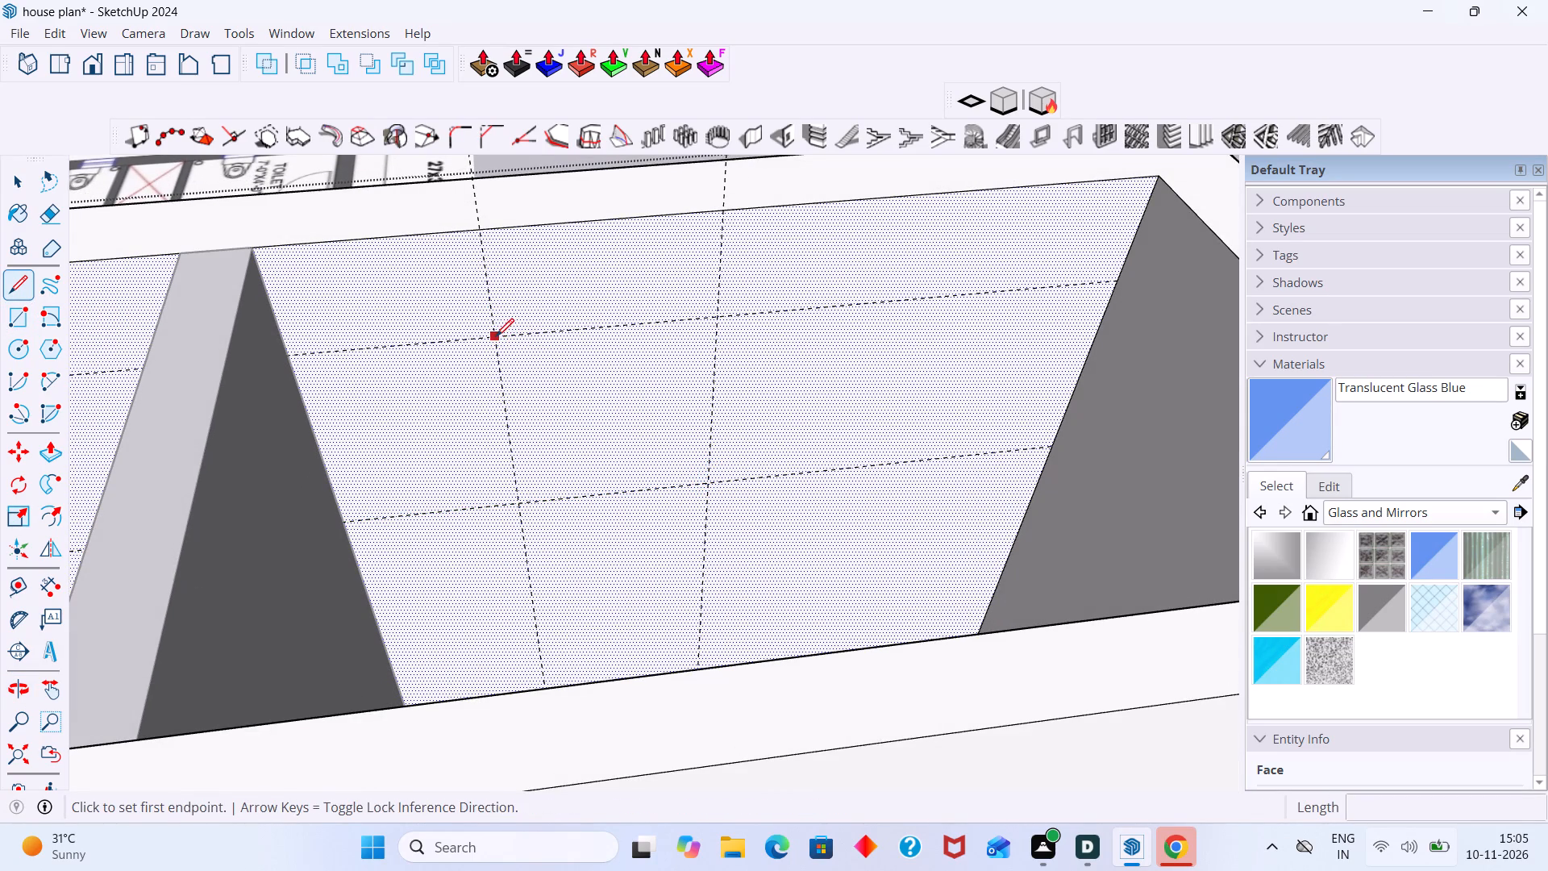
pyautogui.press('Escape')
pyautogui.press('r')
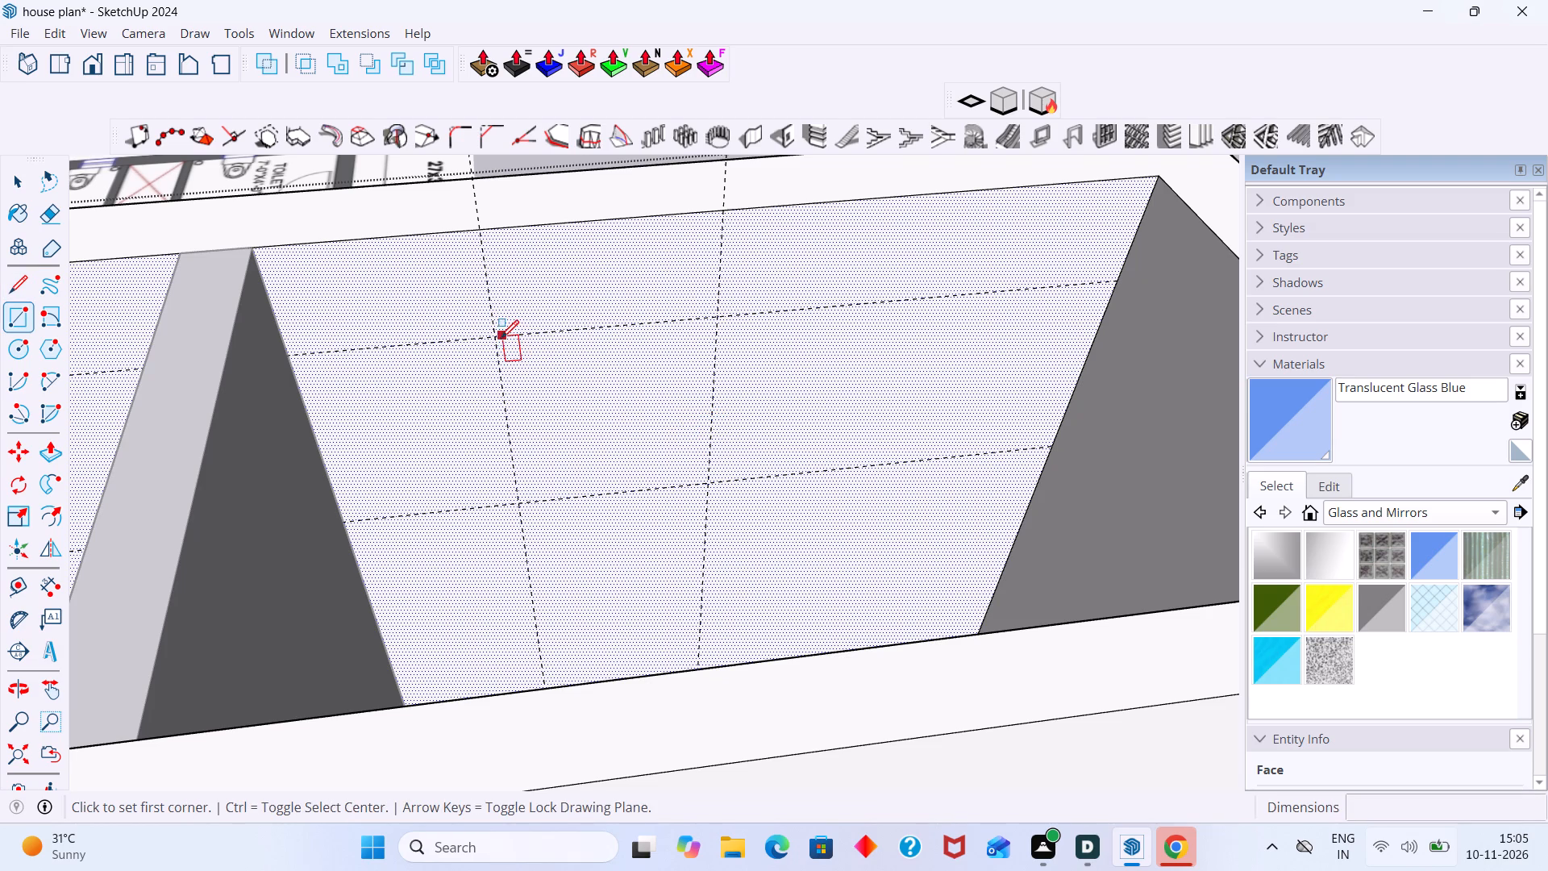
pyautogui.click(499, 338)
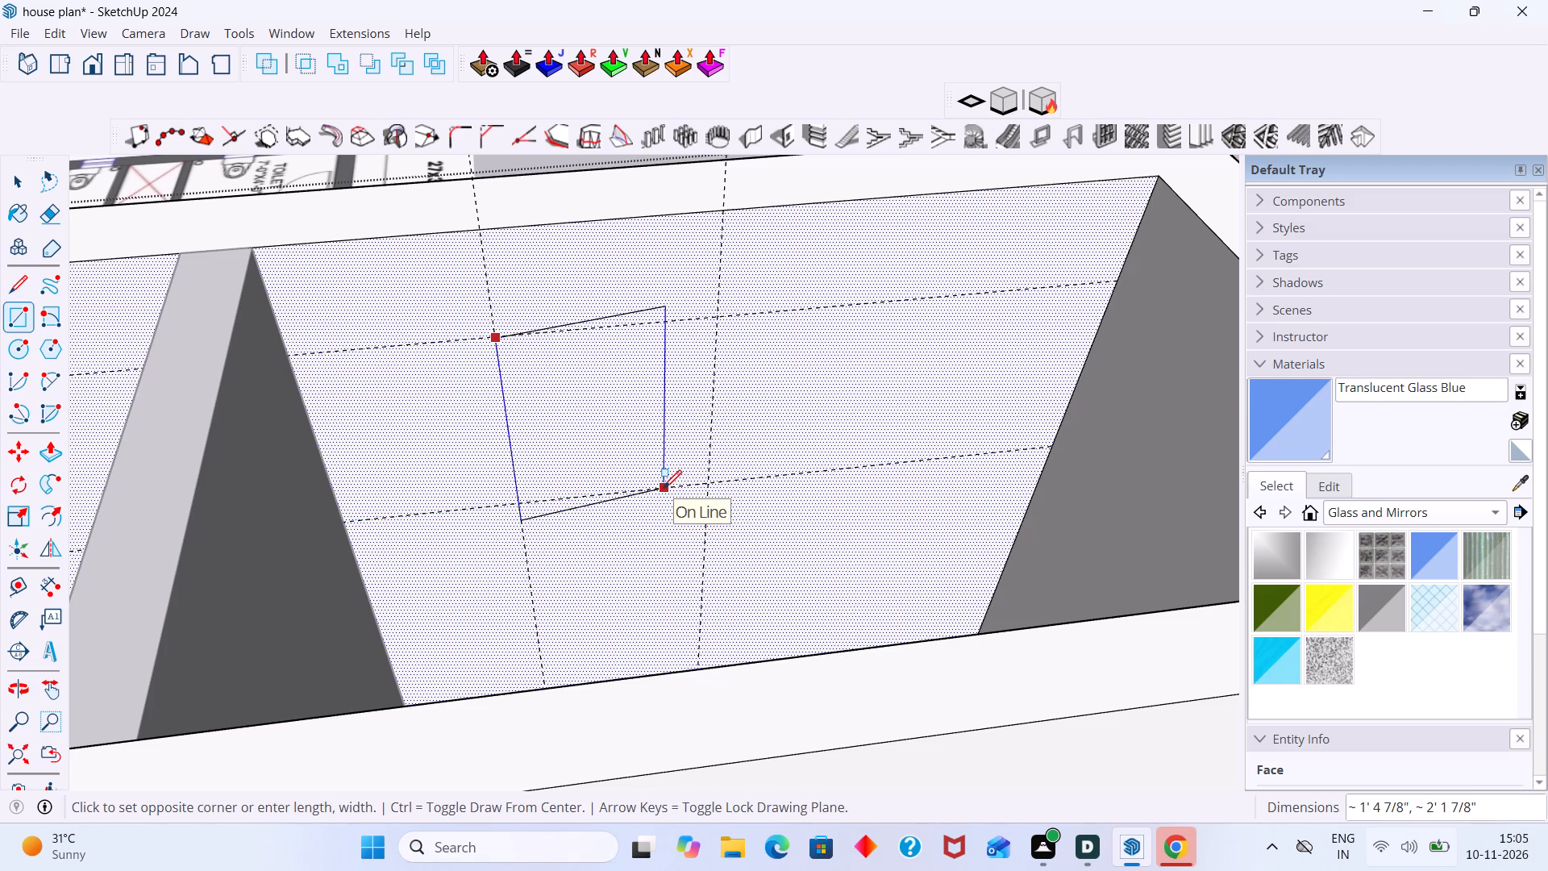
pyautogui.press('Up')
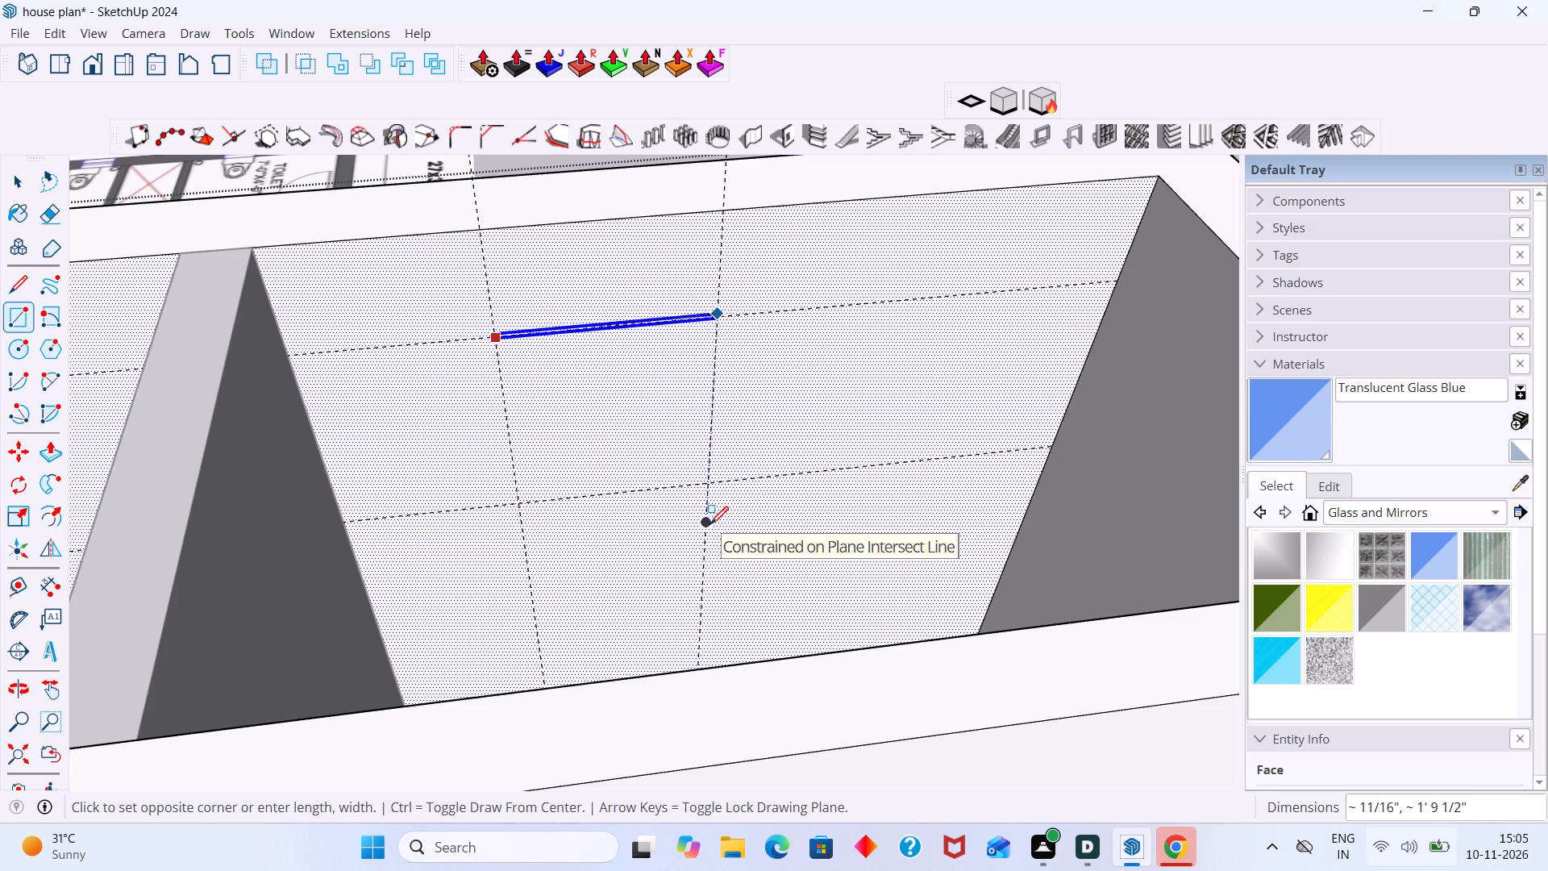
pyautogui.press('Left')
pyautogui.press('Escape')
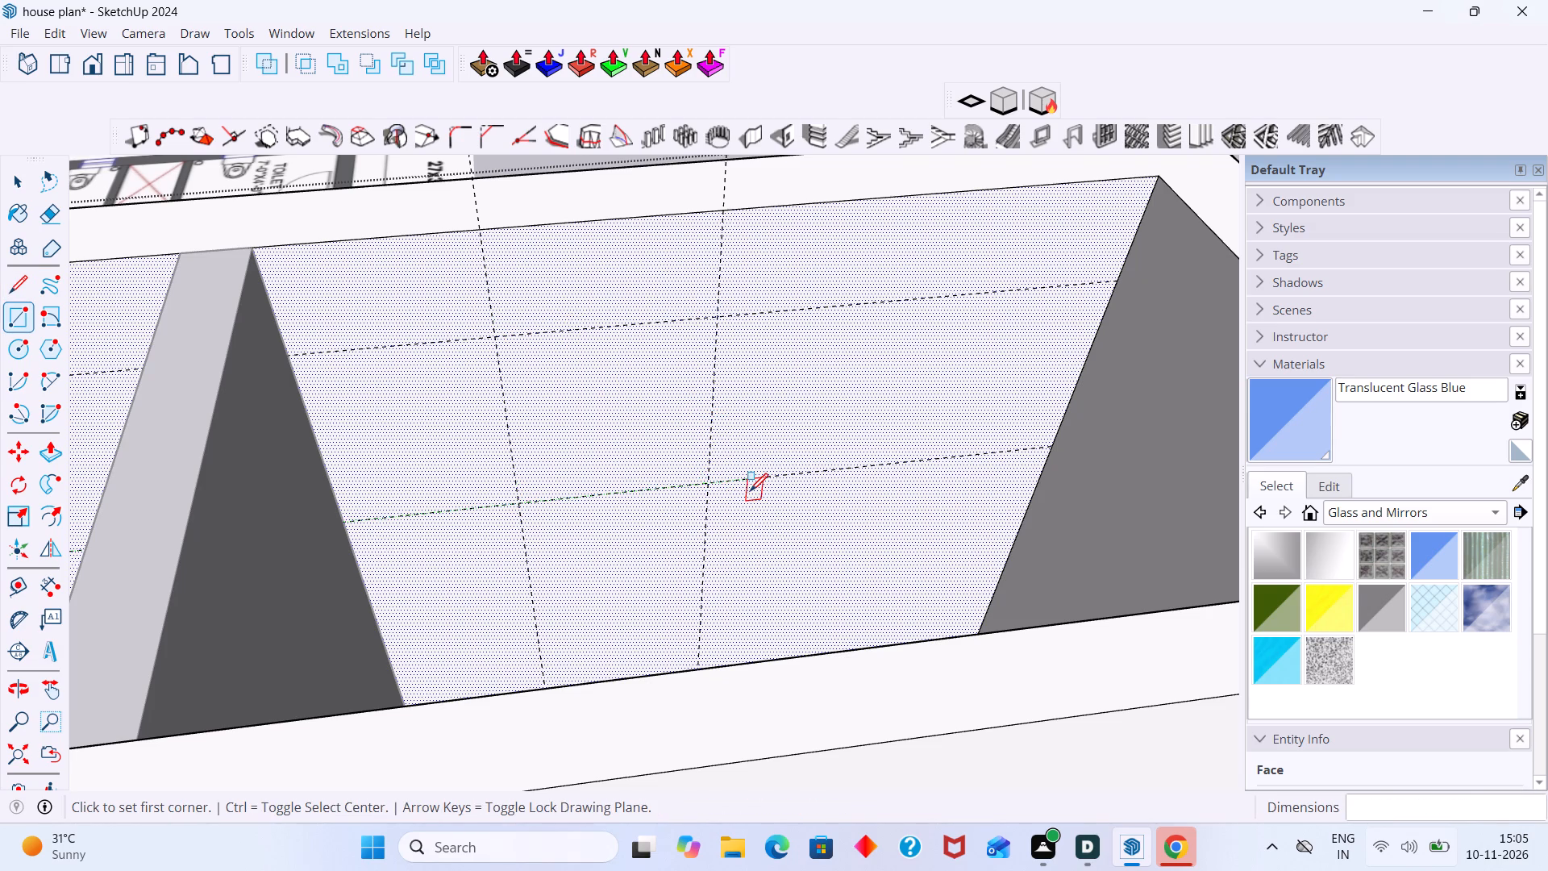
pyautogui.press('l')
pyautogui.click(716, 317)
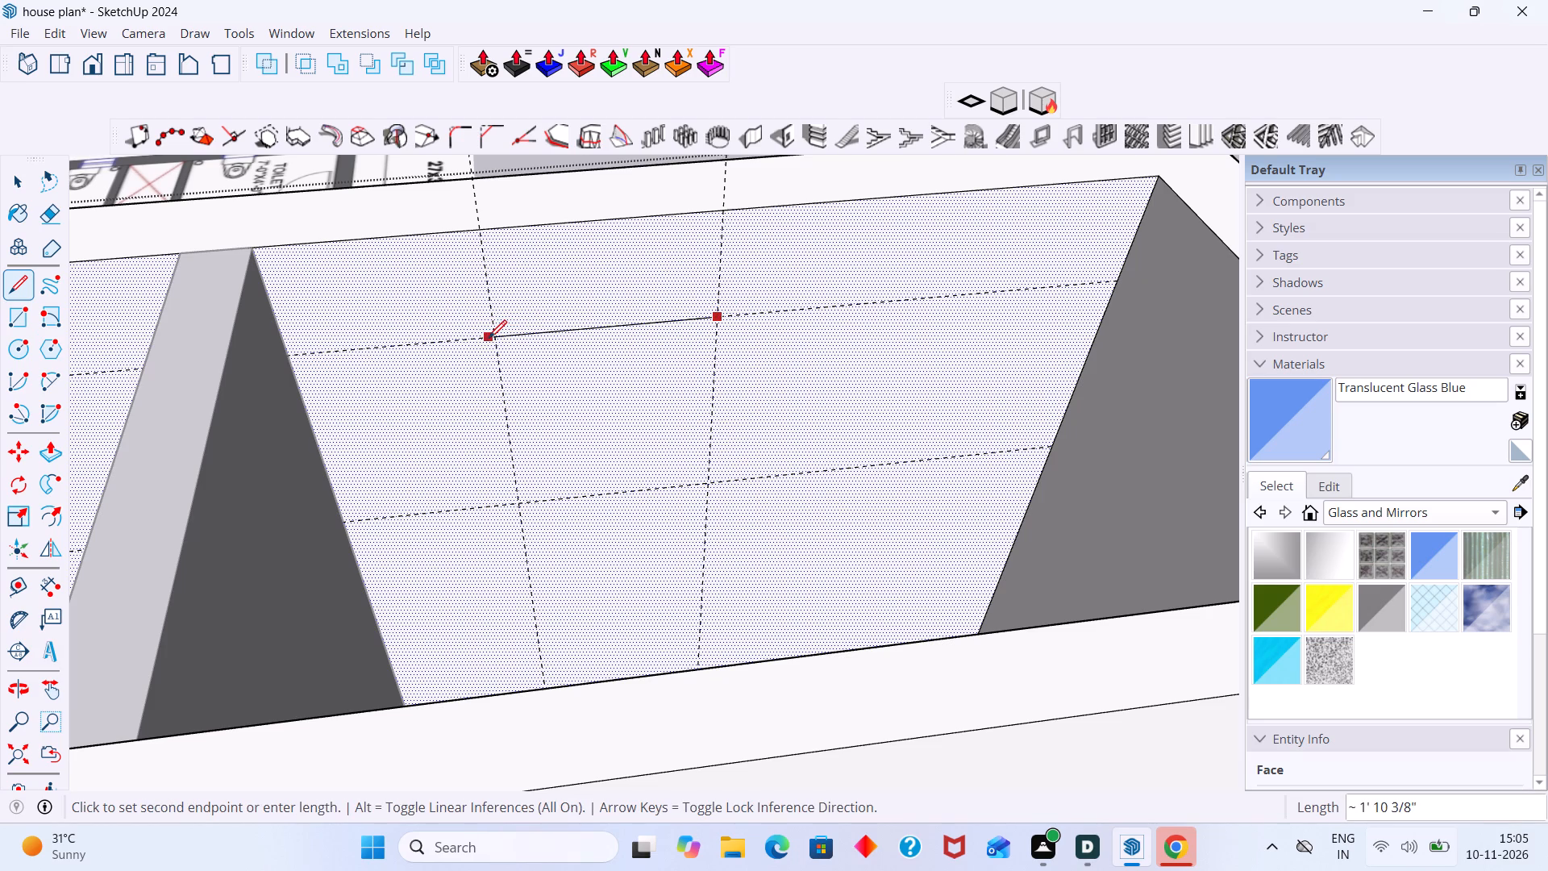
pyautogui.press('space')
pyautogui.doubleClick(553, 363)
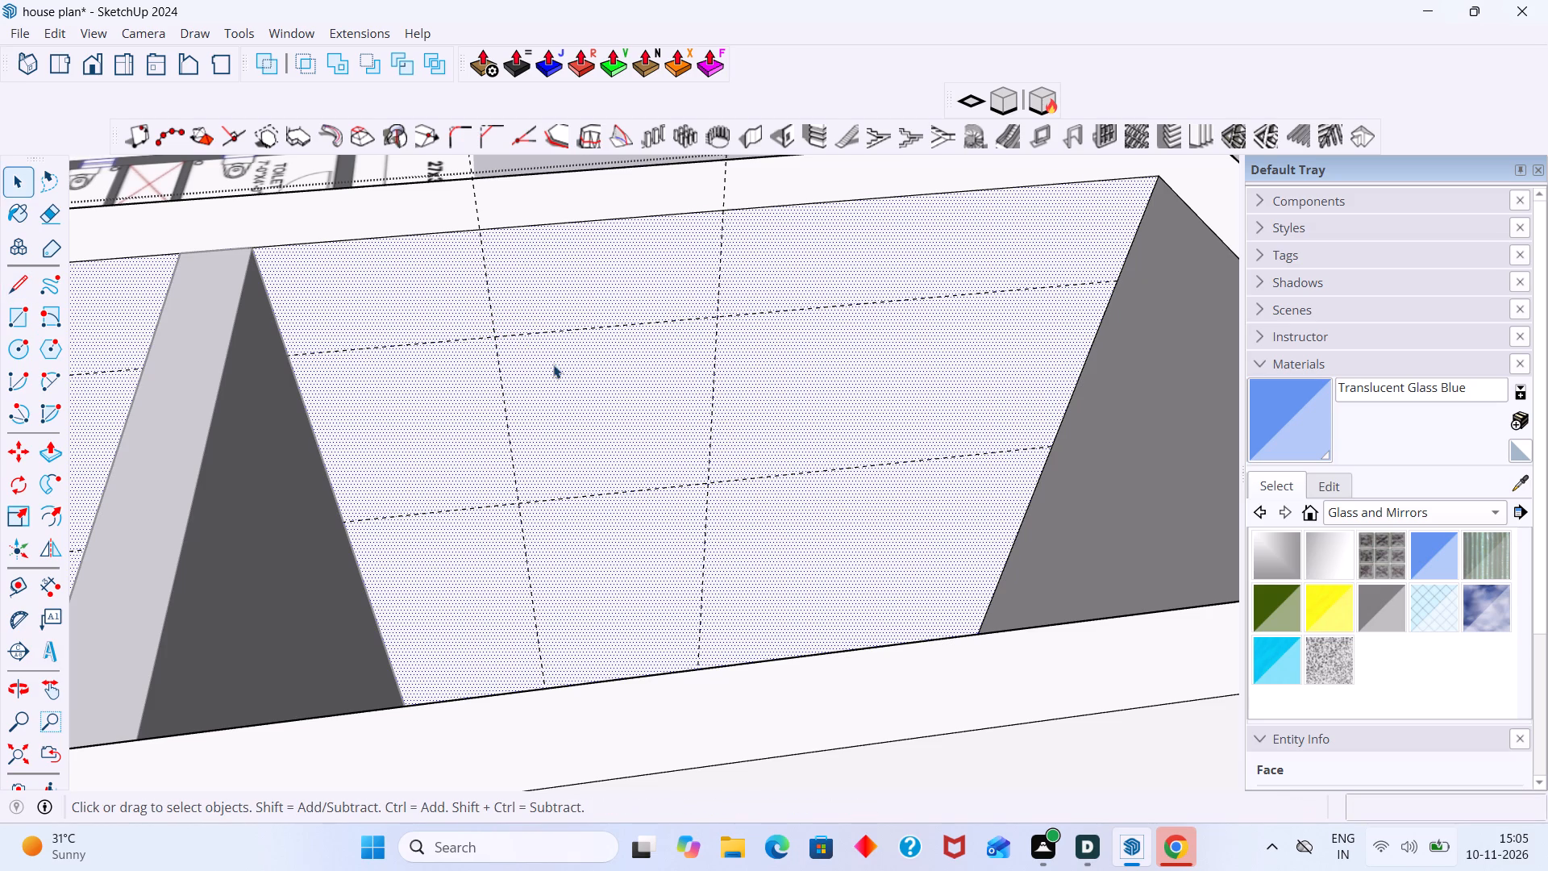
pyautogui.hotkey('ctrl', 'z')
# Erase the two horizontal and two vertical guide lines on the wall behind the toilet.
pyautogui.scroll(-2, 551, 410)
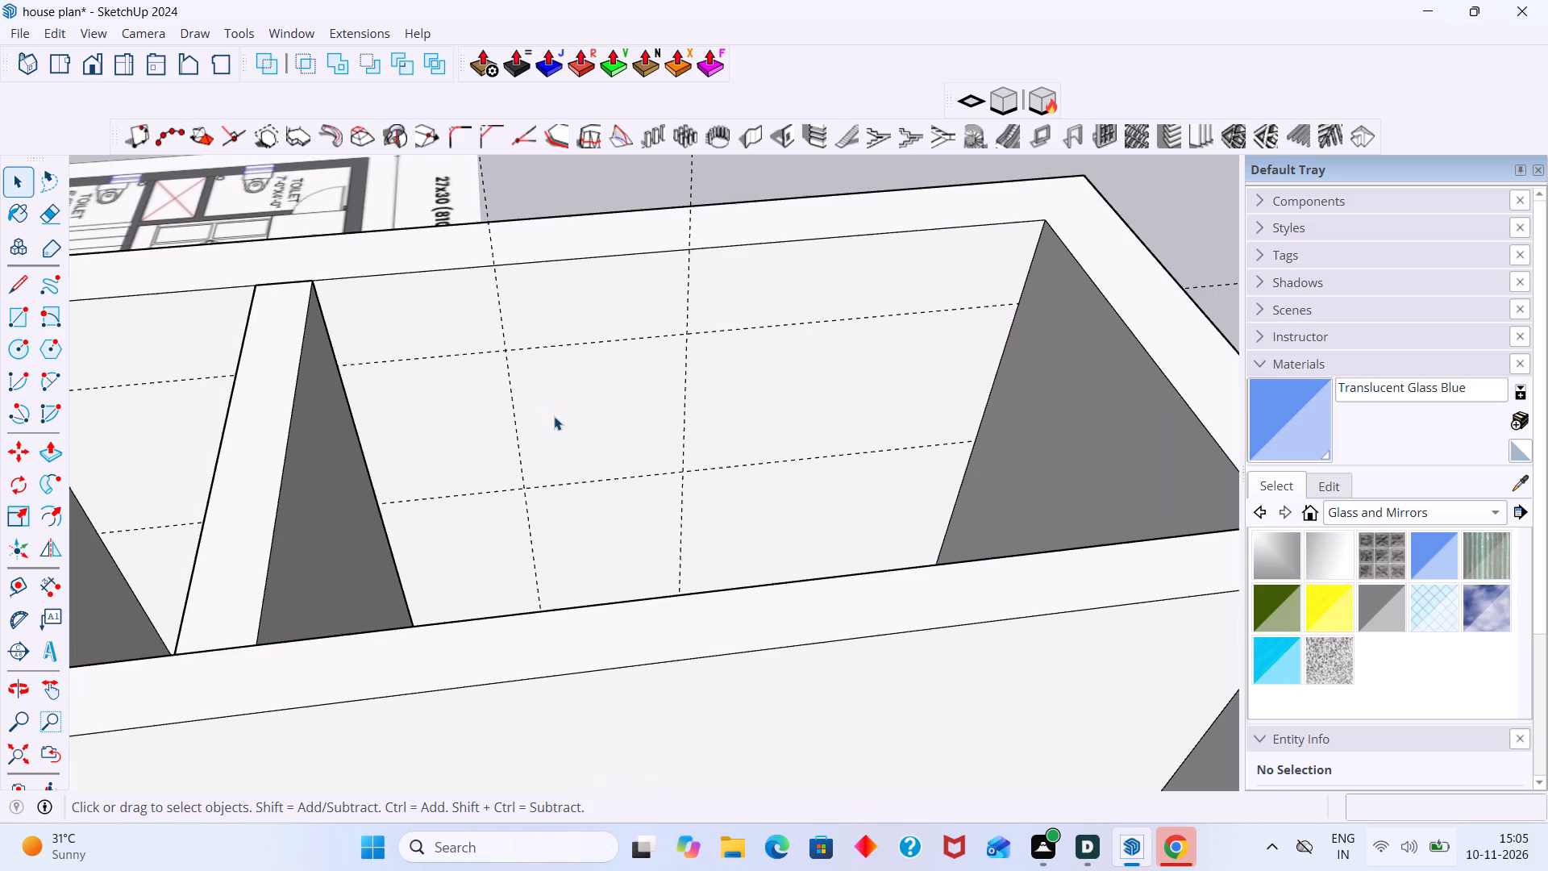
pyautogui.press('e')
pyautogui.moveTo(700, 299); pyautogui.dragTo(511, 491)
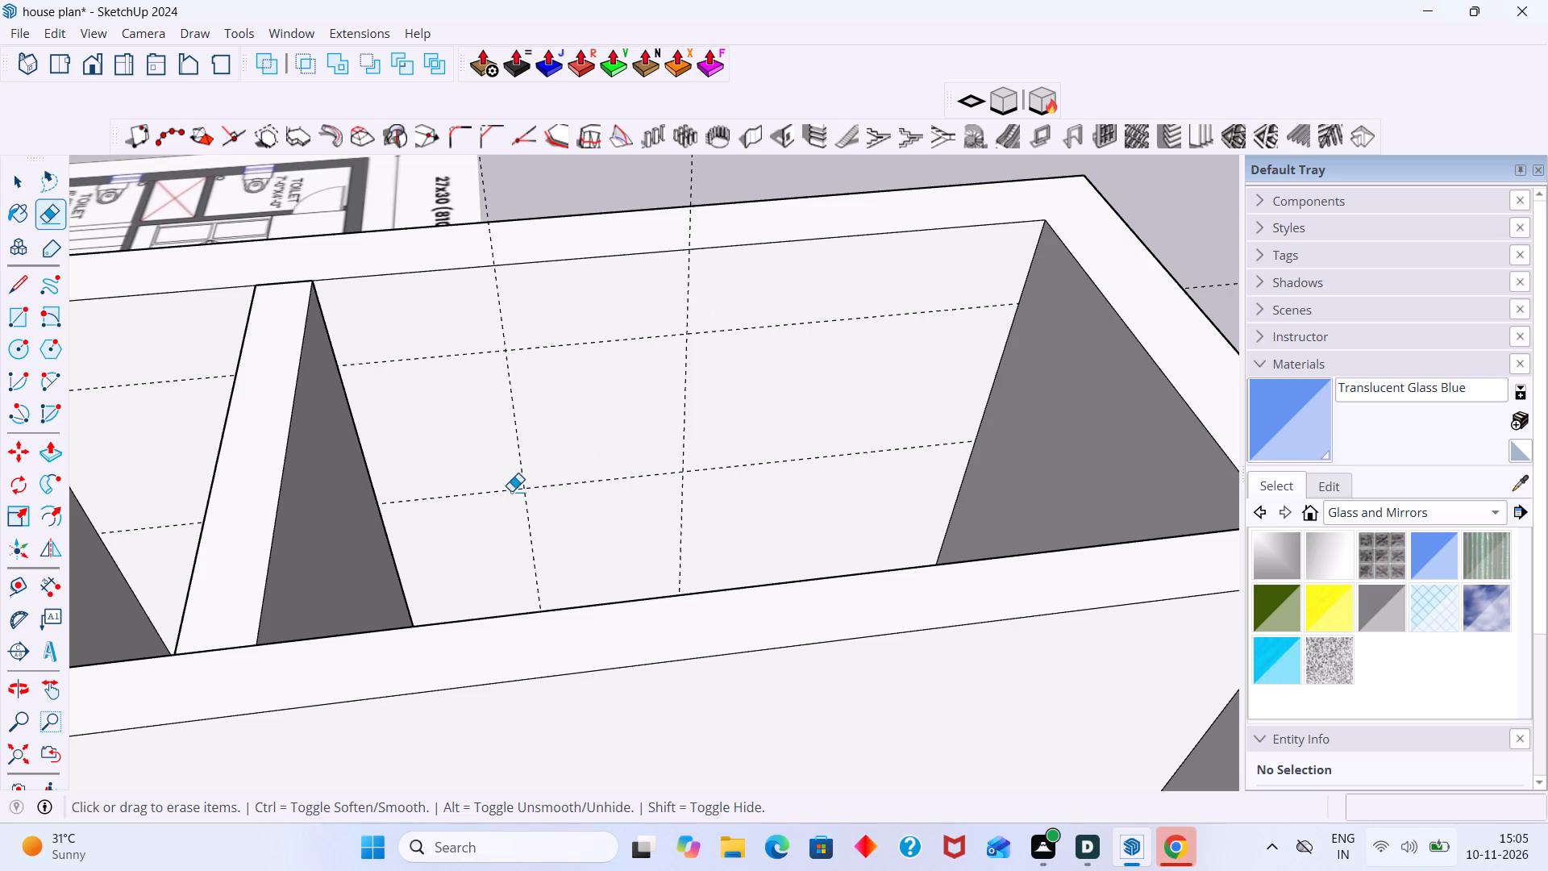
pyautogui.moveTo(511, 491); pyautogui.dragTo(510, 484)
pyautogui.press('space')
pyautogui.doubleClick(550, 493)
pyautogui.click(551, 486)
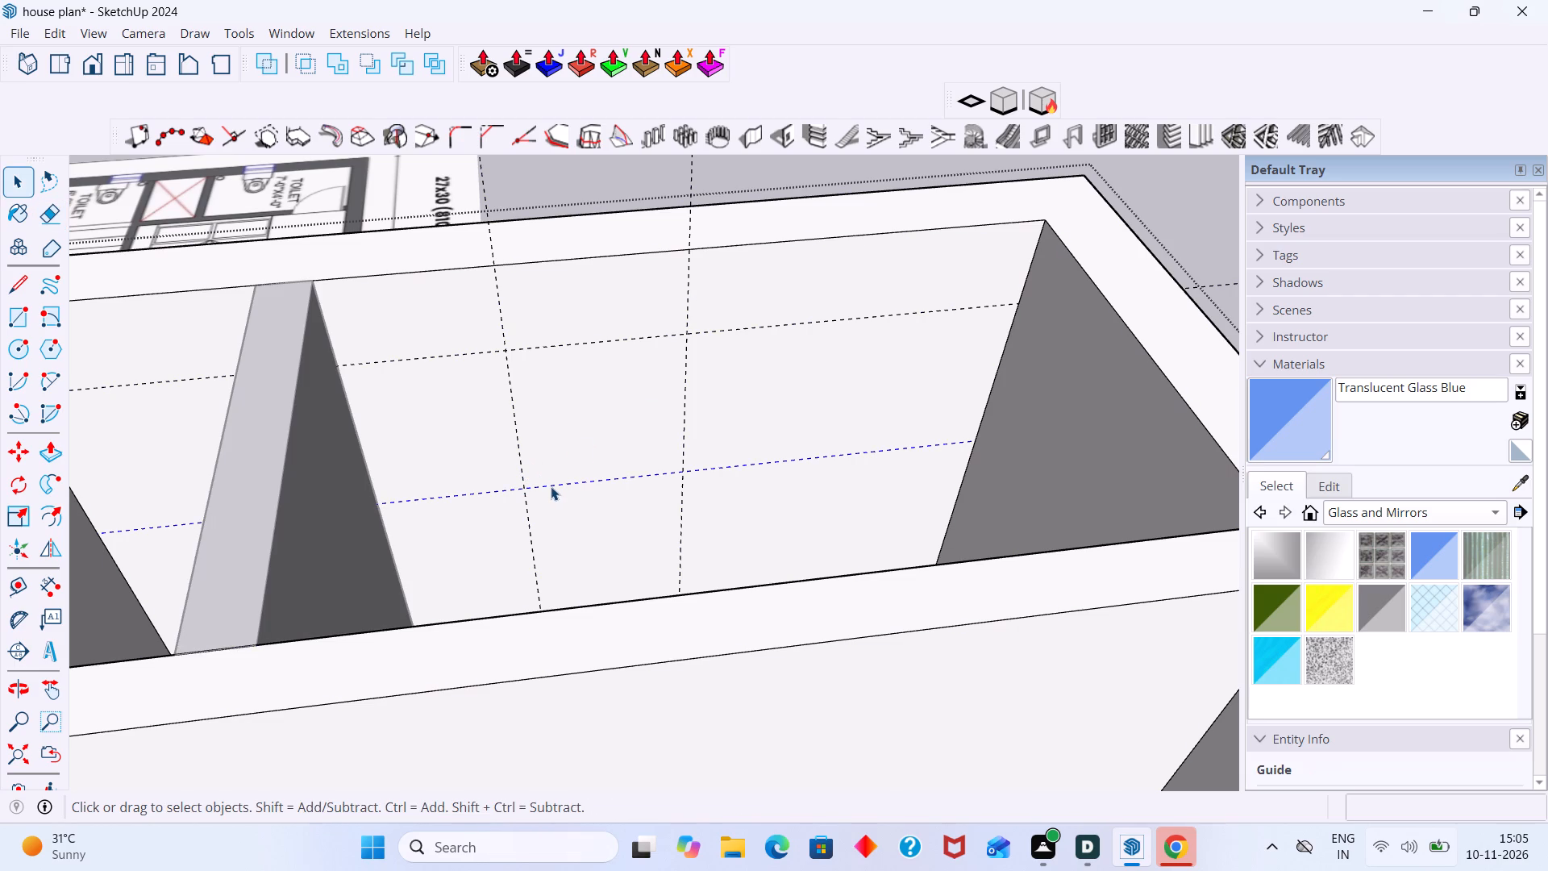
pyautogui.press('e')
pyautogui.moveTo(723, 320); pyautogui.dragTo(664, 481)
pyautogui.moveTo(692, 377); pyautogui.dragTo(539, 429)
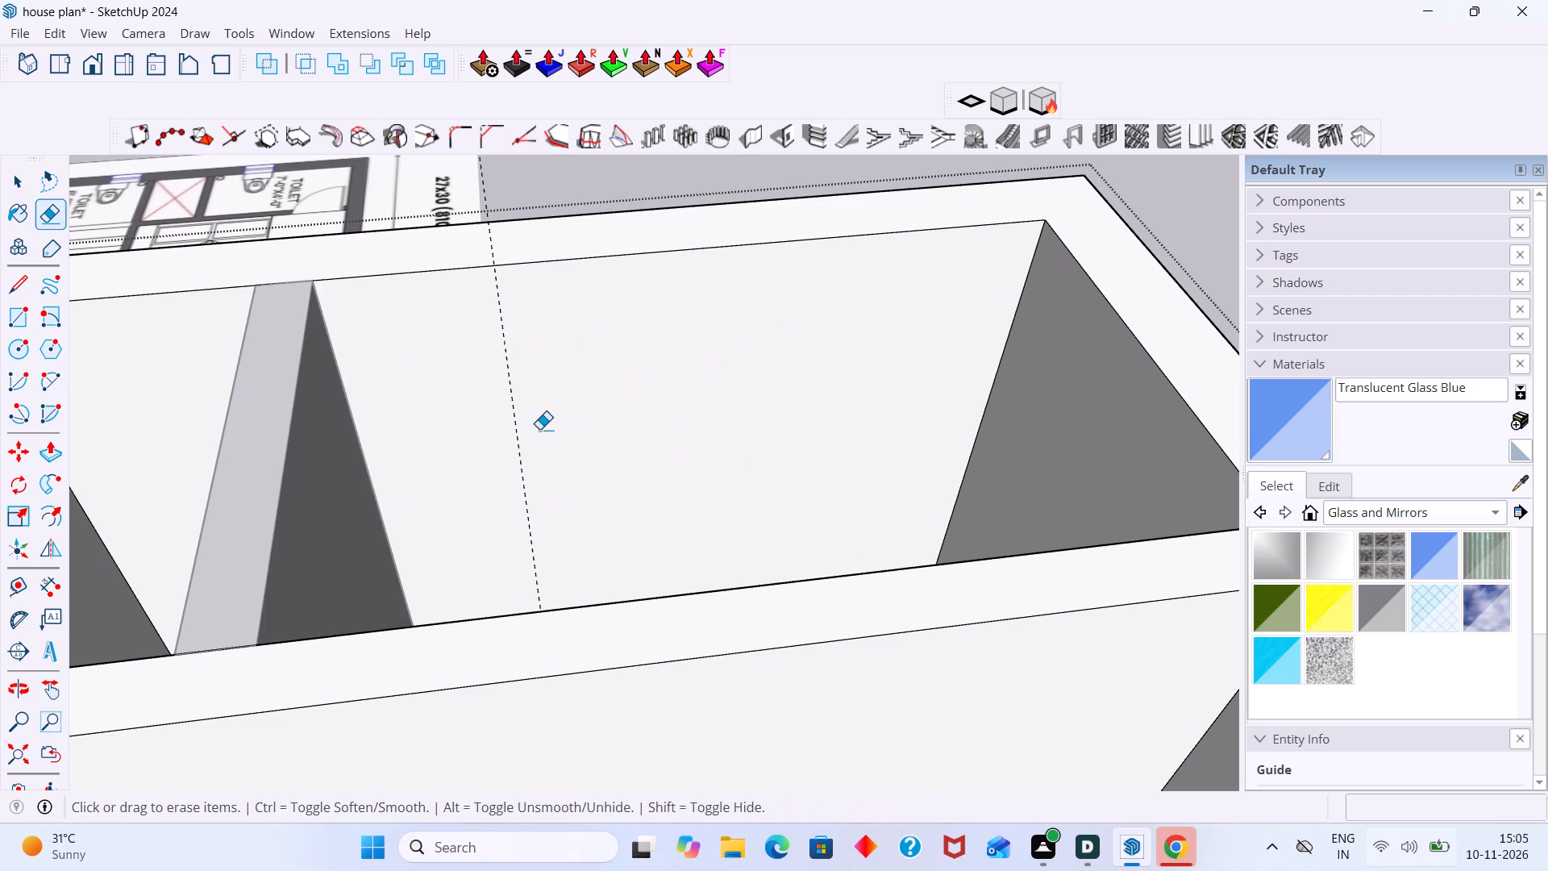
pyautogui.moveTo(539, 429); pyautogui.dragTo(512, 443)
# Place two vertical guides on the wall behind the toilet, about 1' 7 11/16" and 3' 6 11/16" from the side walls, flanking the cistern.
pyautogui.press('space')
pyautogui.click(542, 448)
pyautogui.click(542, 446)
pyautogui.scroll(2, 535, 448)
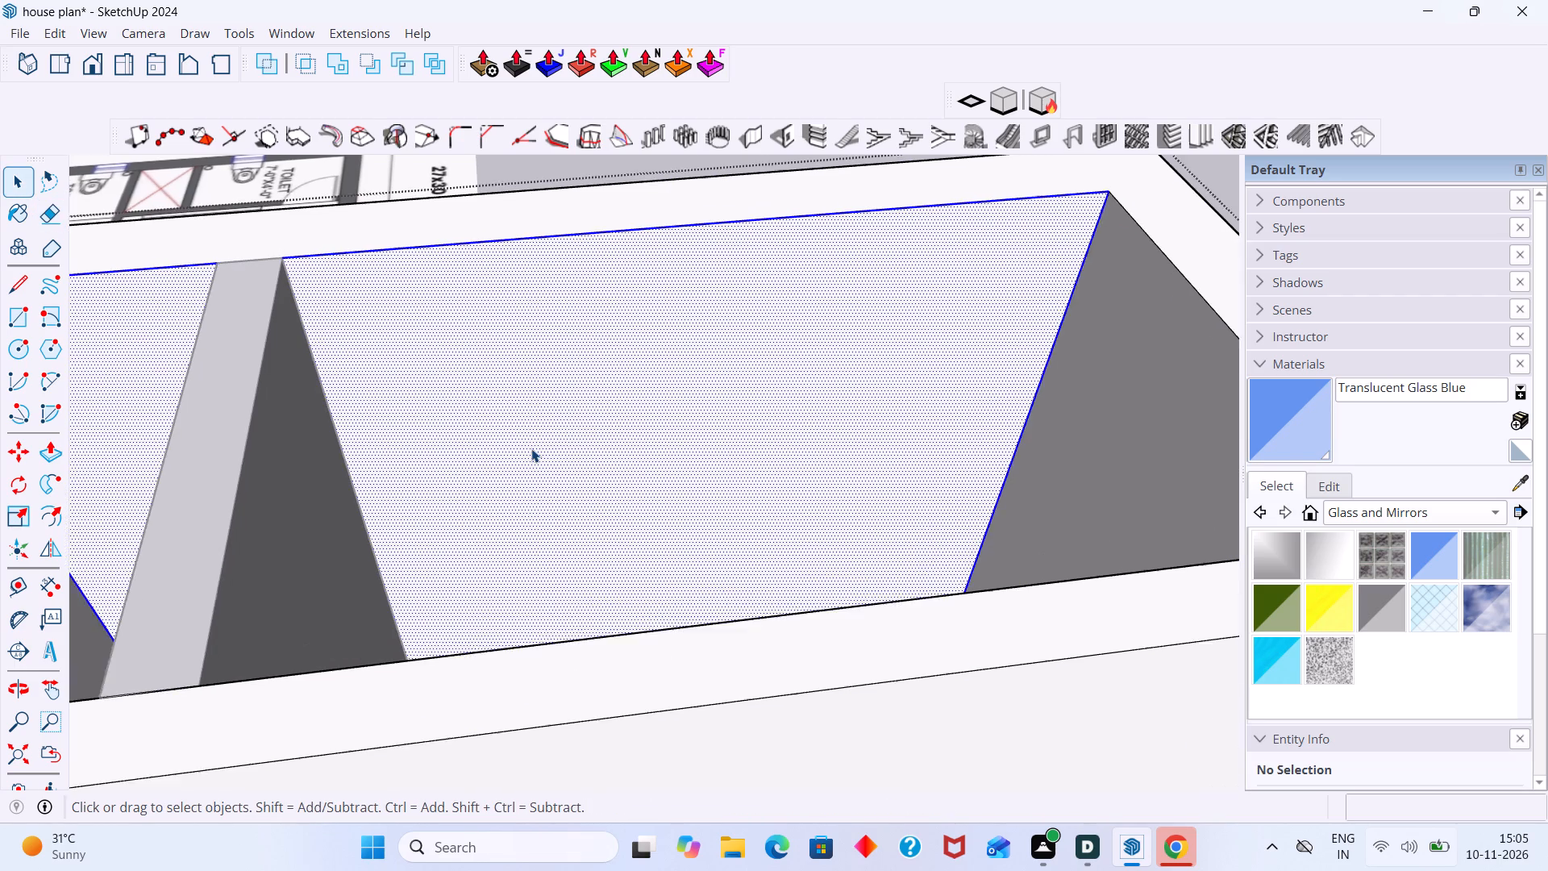
pyautogui.click(527, 448)
pyautogui.scroll(-5, 526, 451)
pyautogui.scroll(1, 538, 469)
pyautogui.moveTo(534, 473); pyautogui.dragTo(501, 466, button='middle')
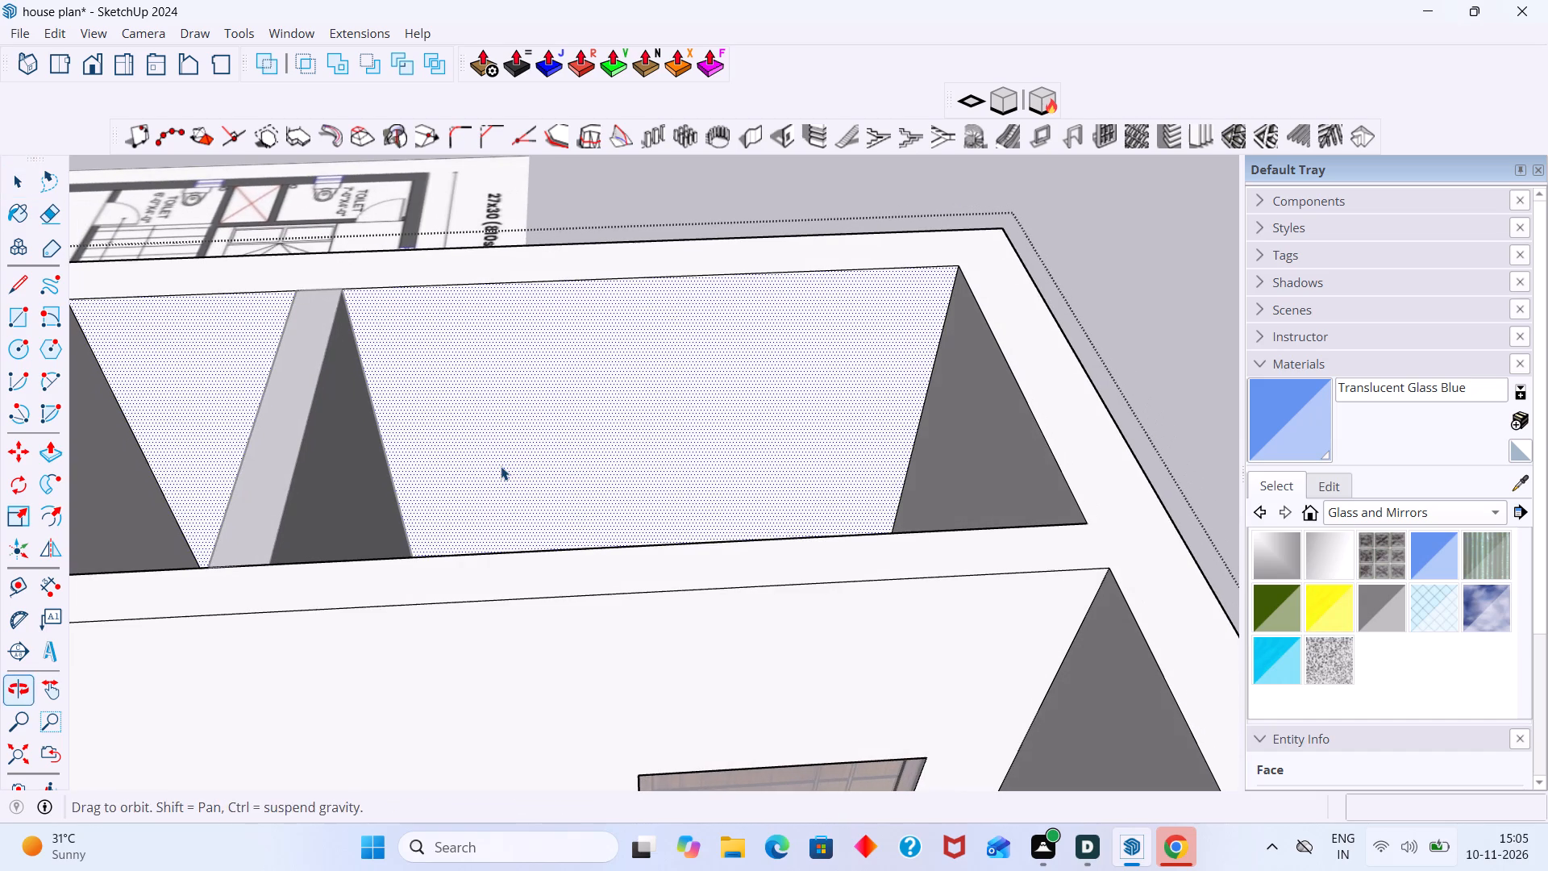
pyautogui.moveTo(501, 466); pyautogui.dragTo(501, 466, button='middle')
pyautogui.press('t')
pyautogui.scroll(-1, 396, 457)
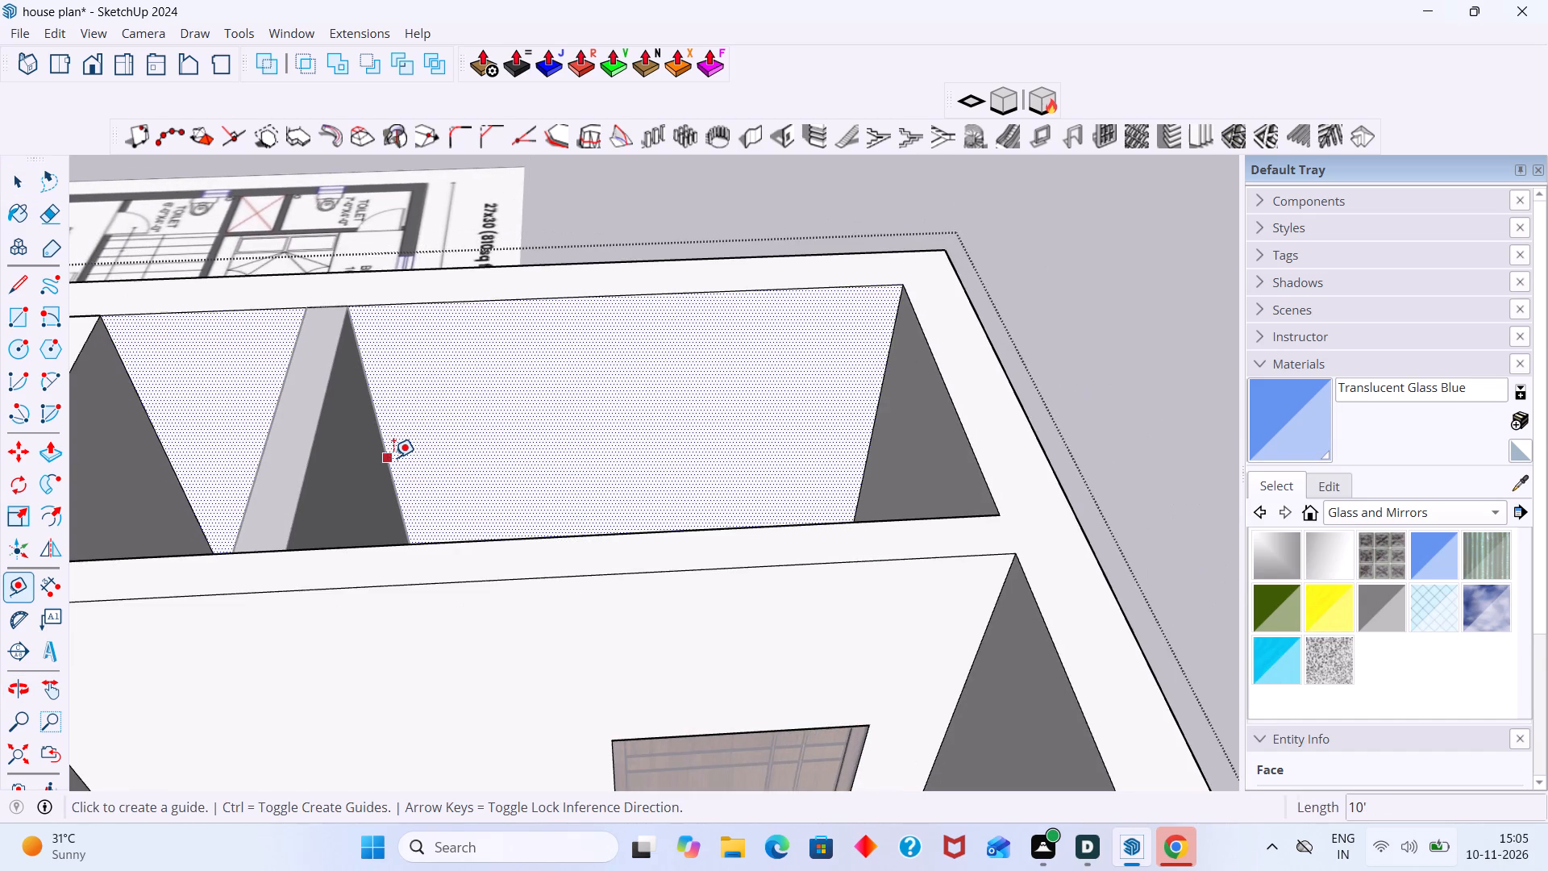
pyautogui.scroll(-5, 403, 455)
pyautogui.moveTo(656, 449); pyautogui.dragTo(667, 501, button='middle')
pyautogui.moveTo(497, 515); pyautogui.dragTo(504, 562, button='middle')
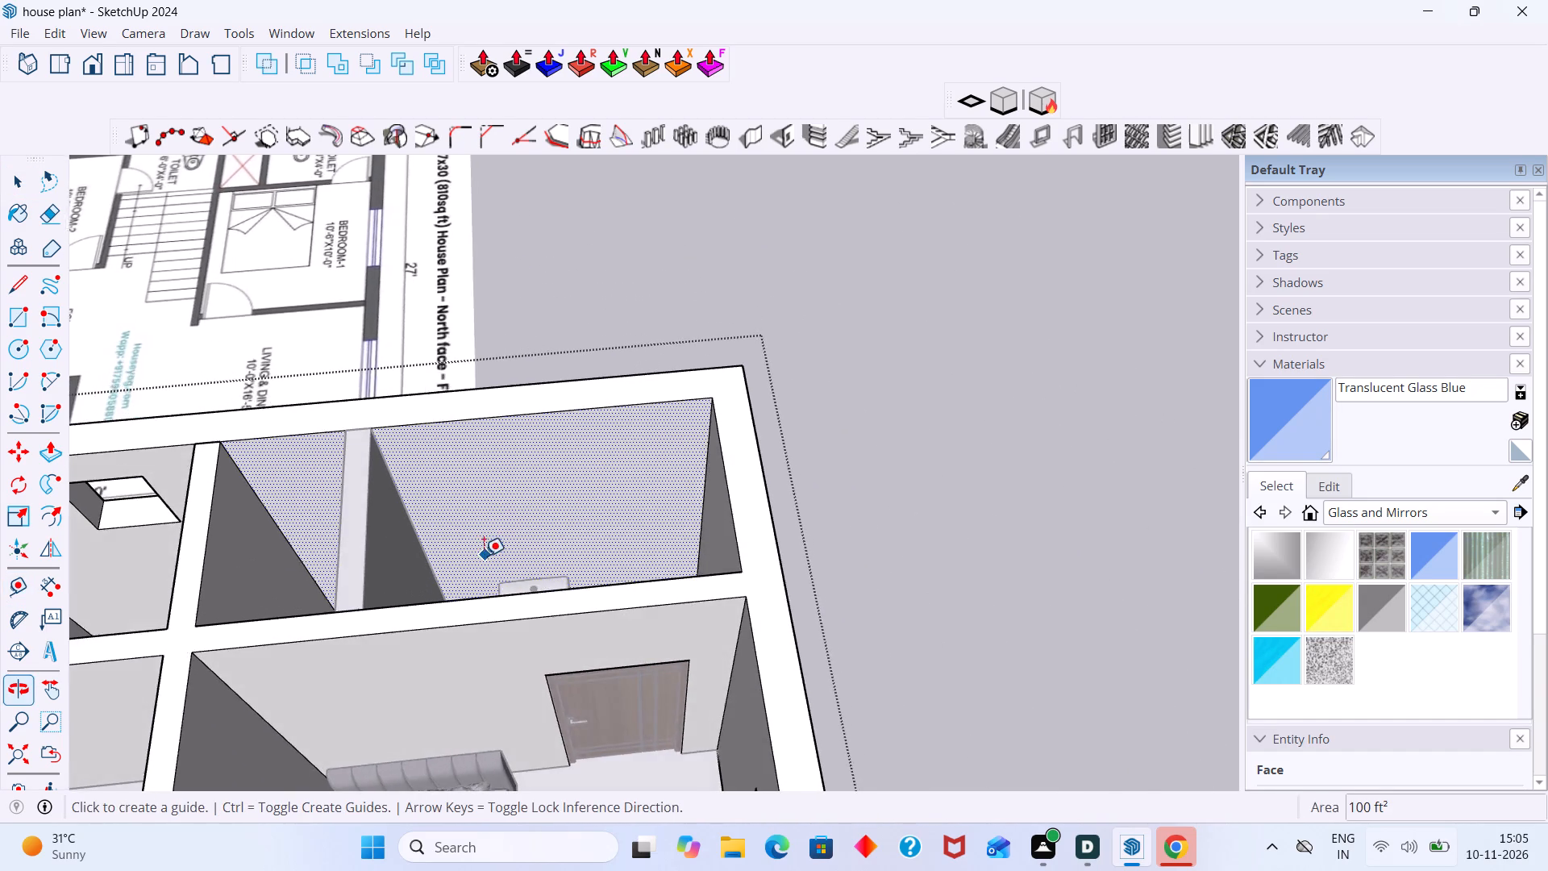
pyautogui.scroll(4, 484, 556)
pyautogui.click(388, 536)
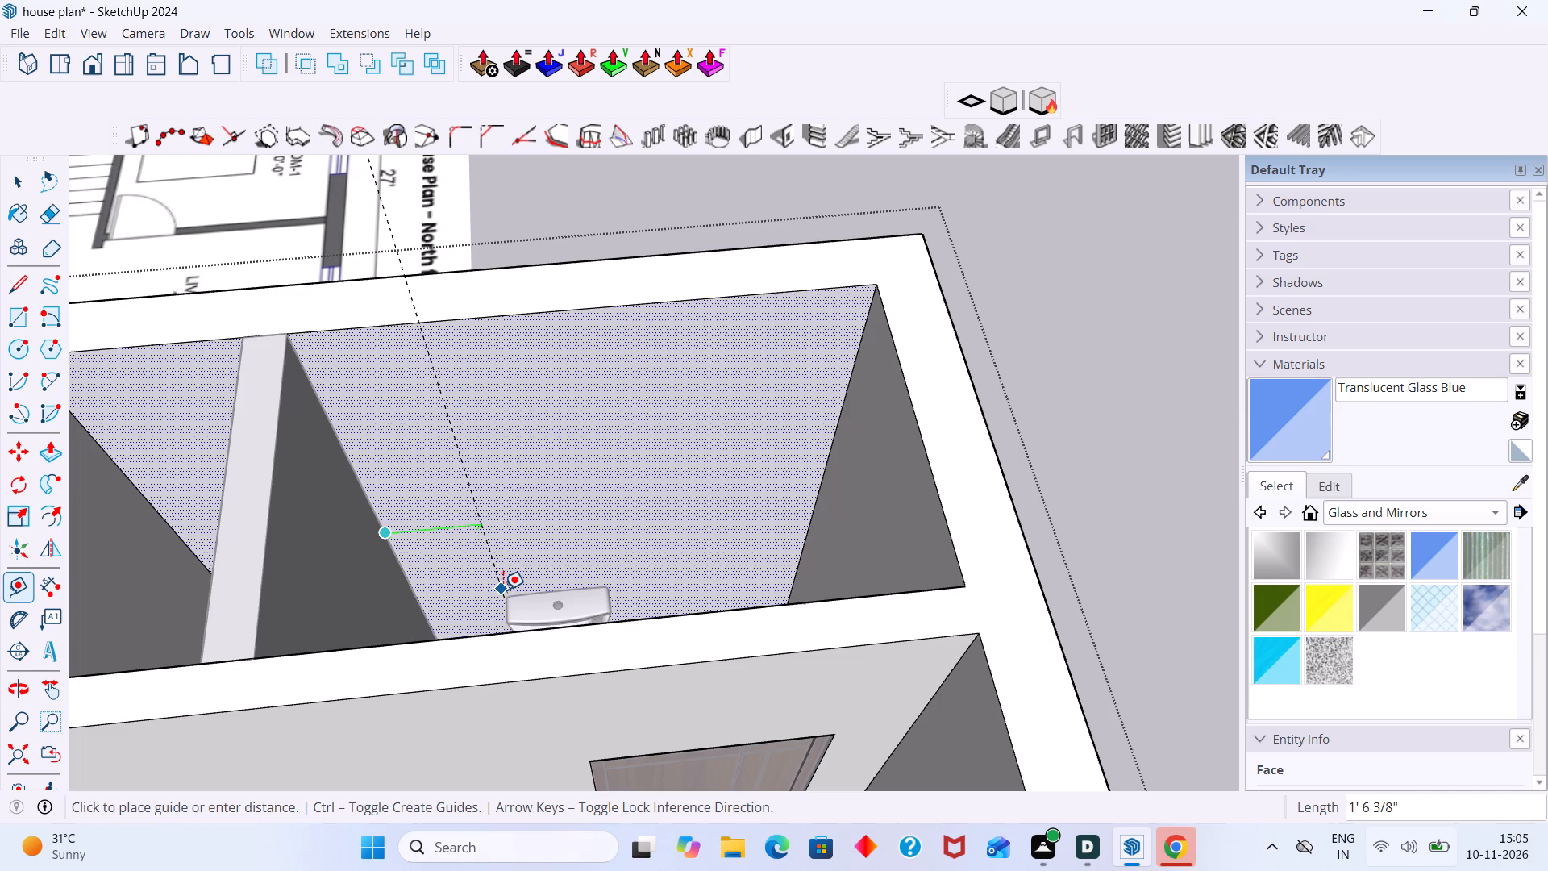
pyautogui.press('Left')
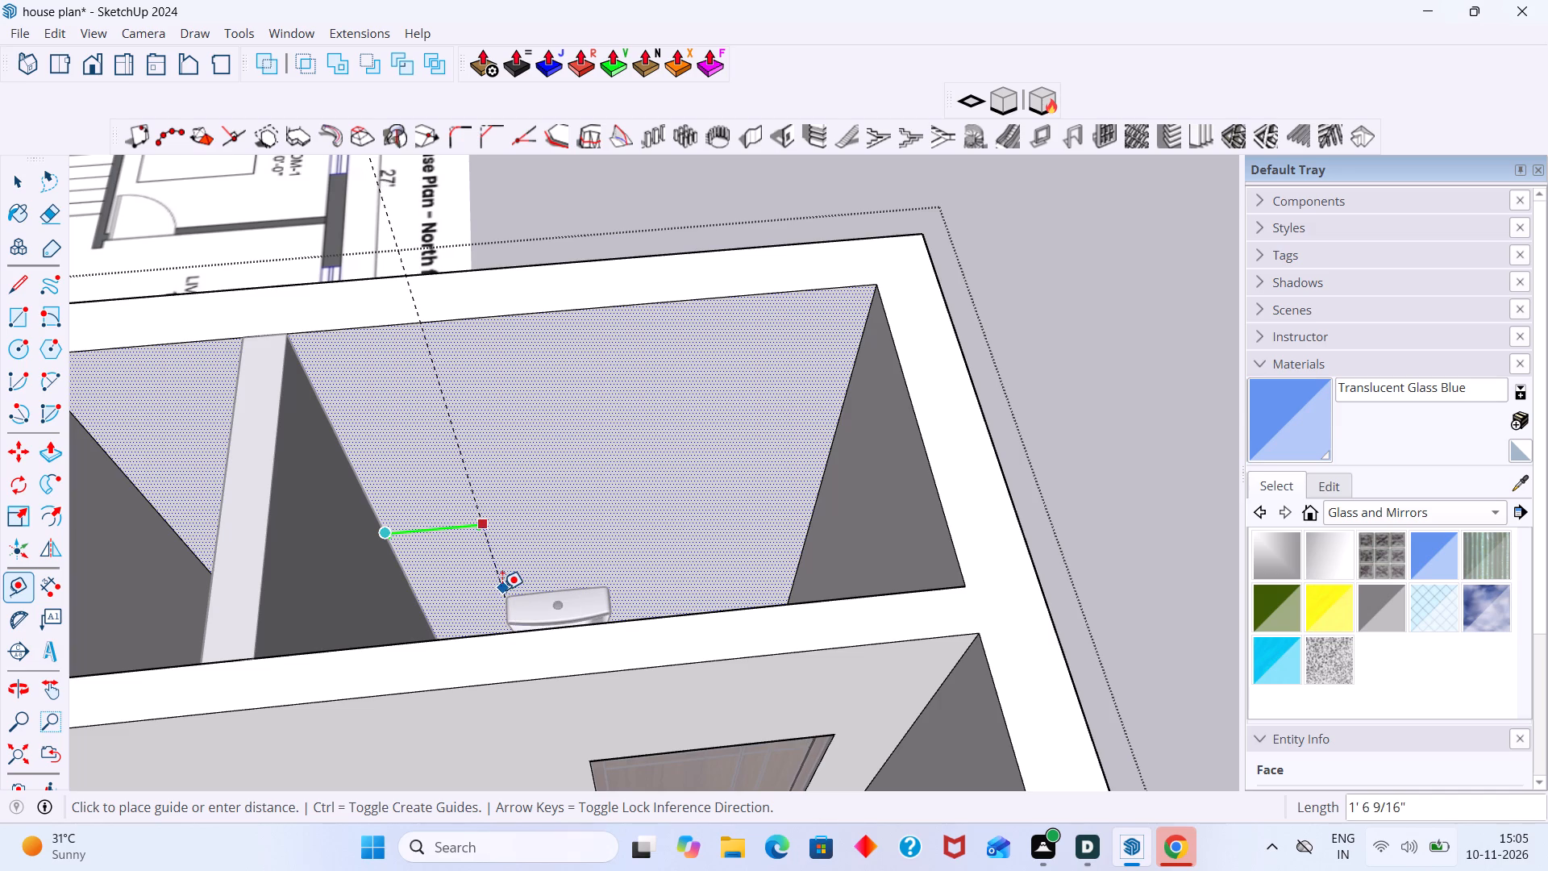
pyautogui.click(506, 594)
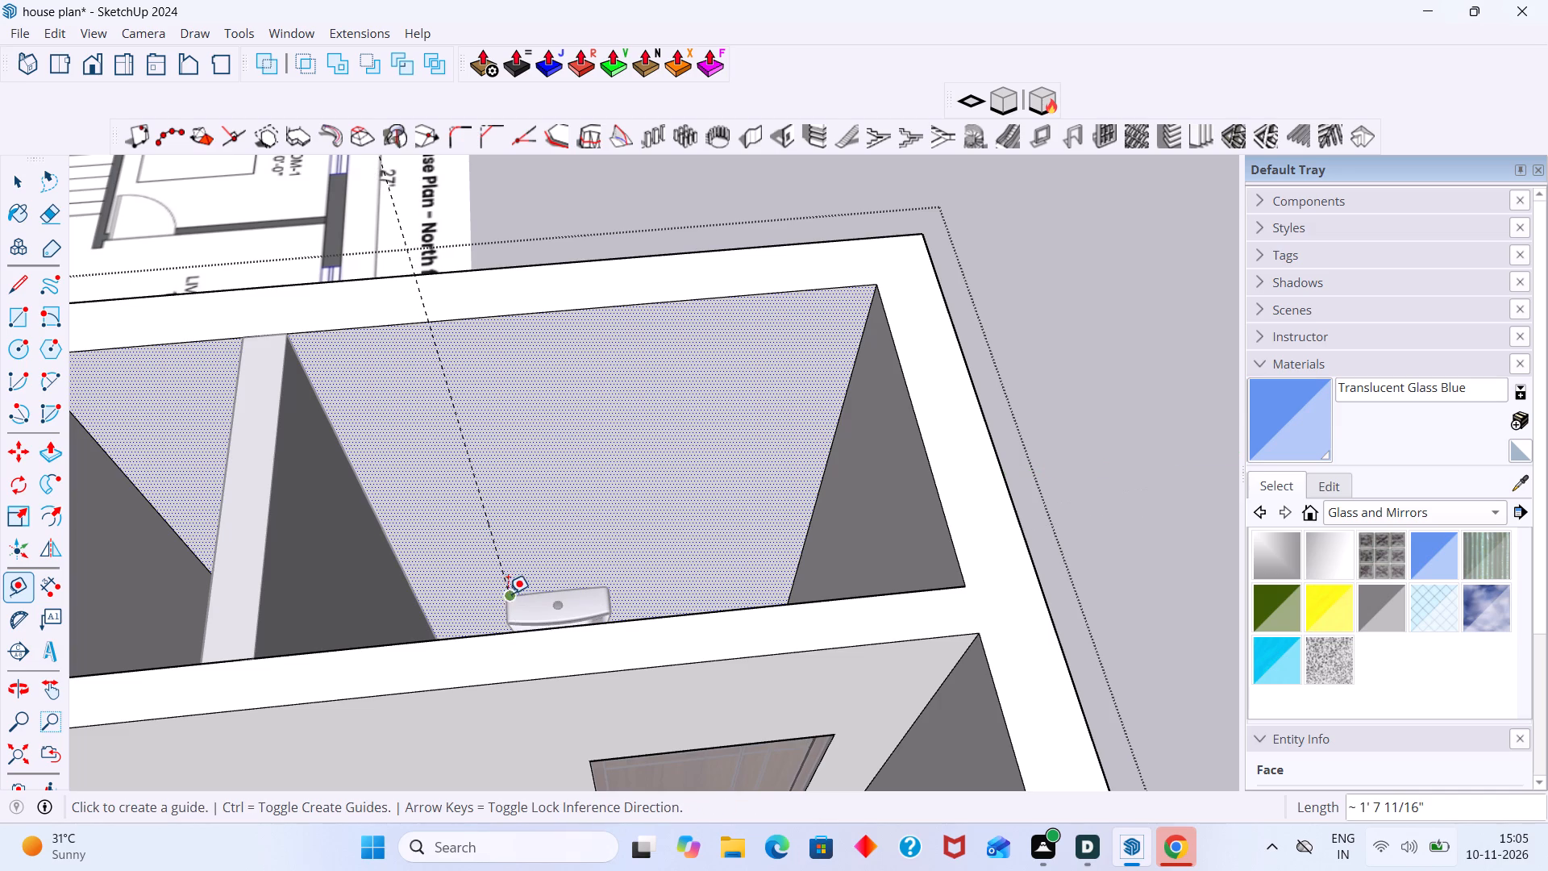
pyautogui.click(814, 496)
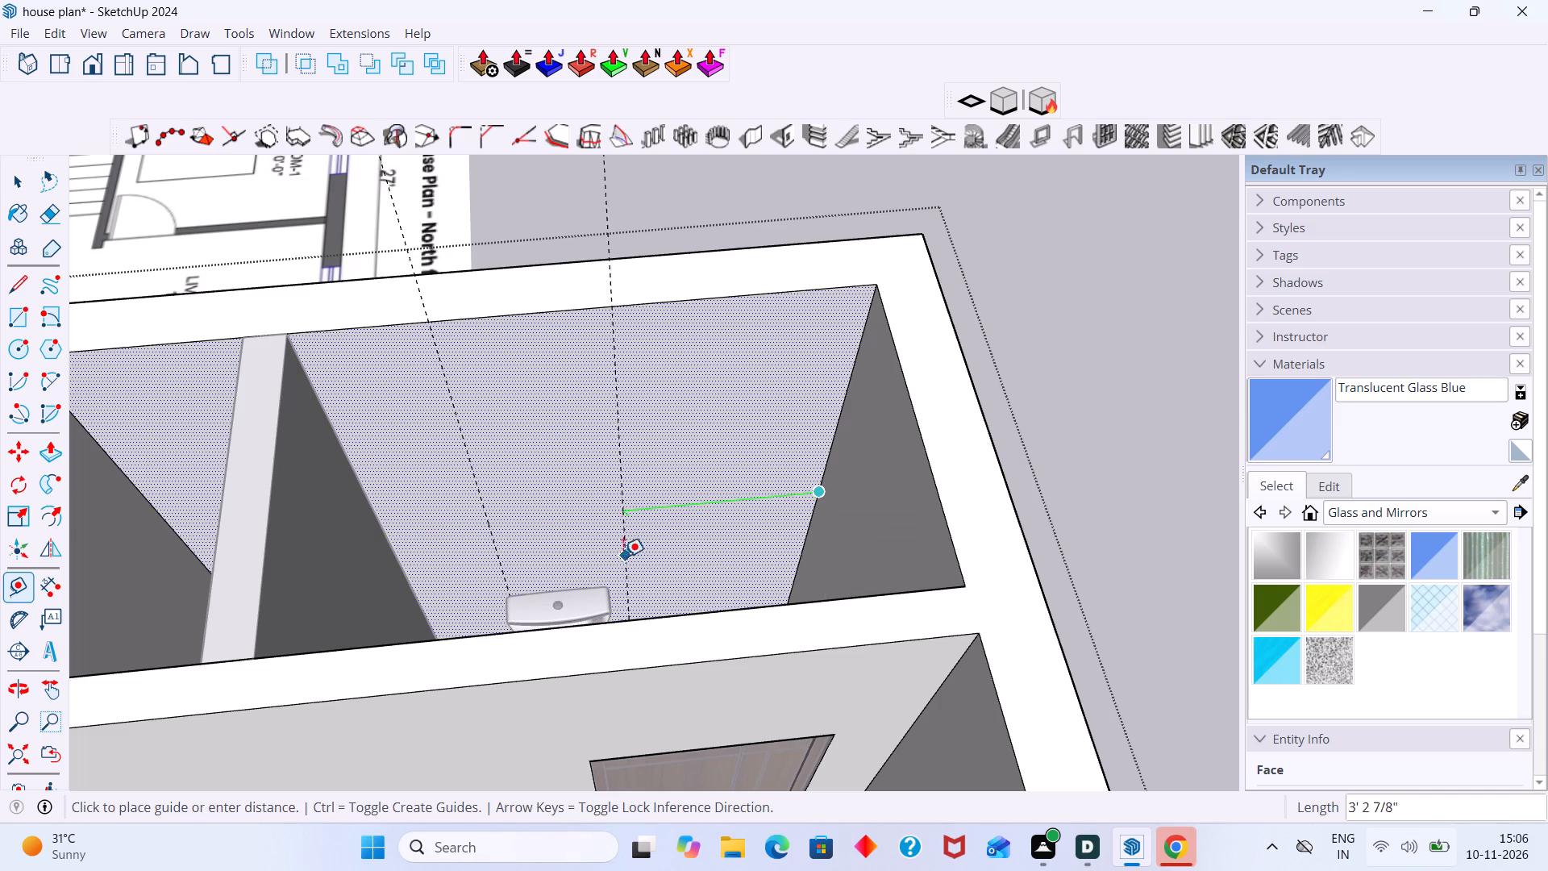
pyautogui.click(604, 586)
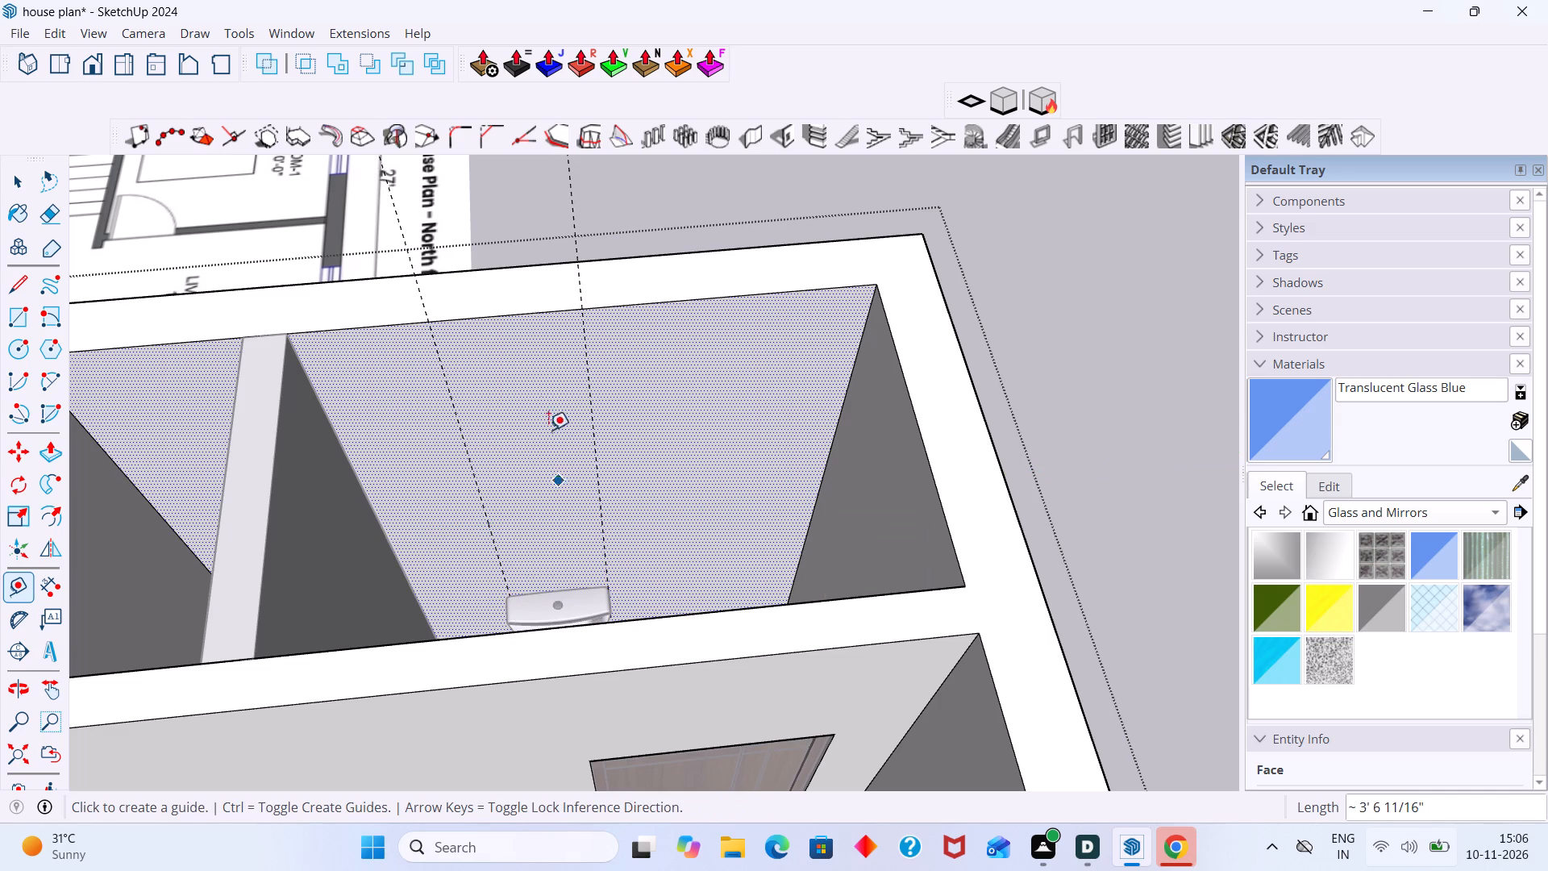
# Place horizontal guides 1' below the wall's top edge and 2' below that guide, aligned with the neighbouring opening's corners.
pyautogui.click(526, 311)
pyautogui.scroll(-7, 508, 391)
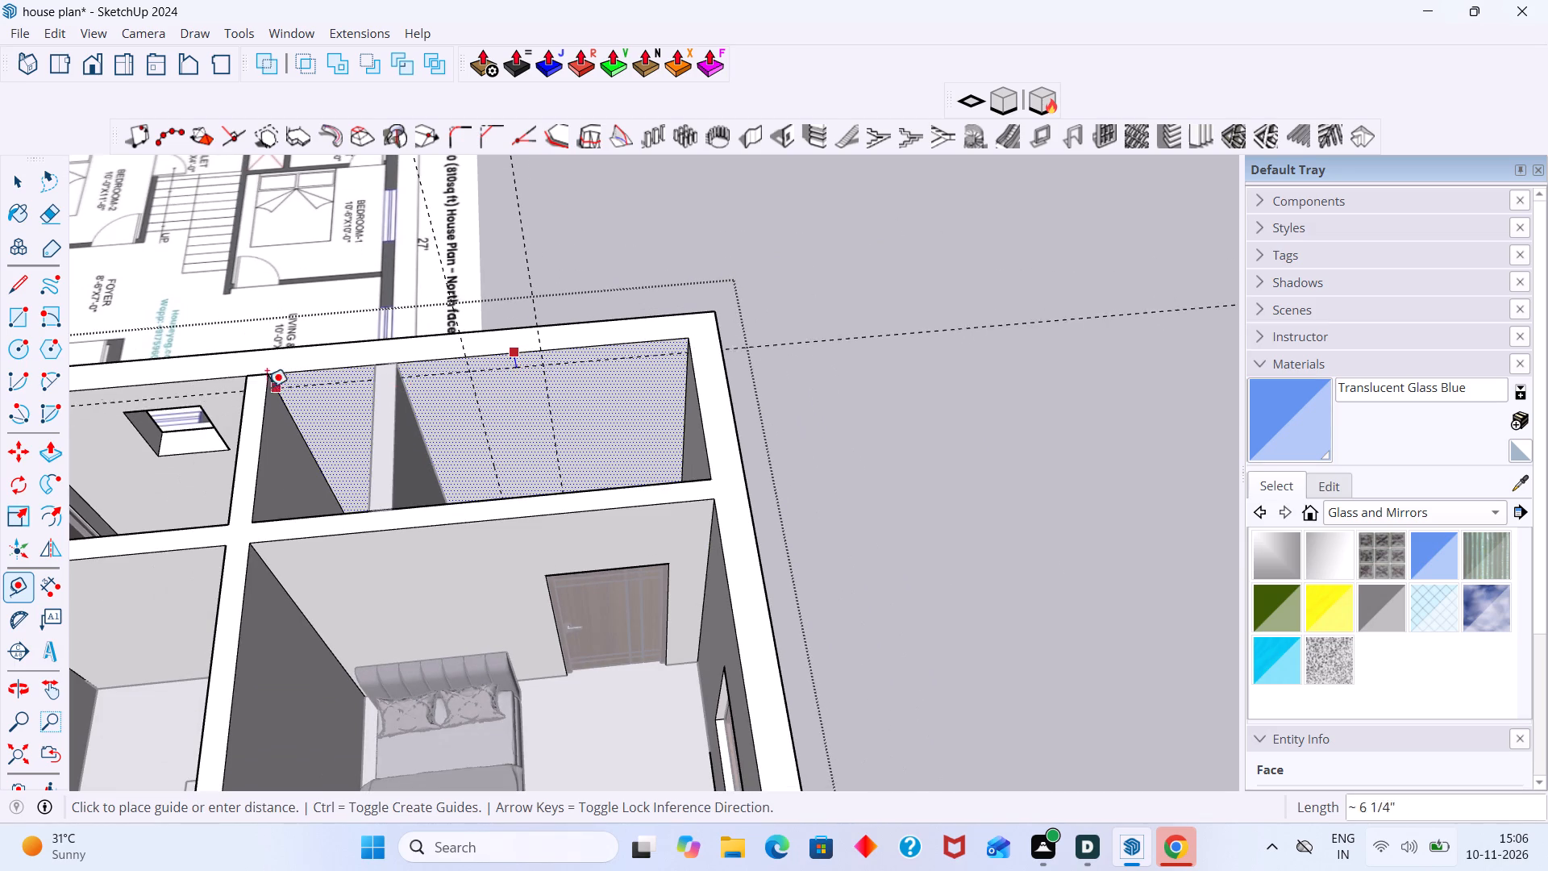
pyautogui.scroll(9, 193, 405)
pyautogui.click(205, 408)
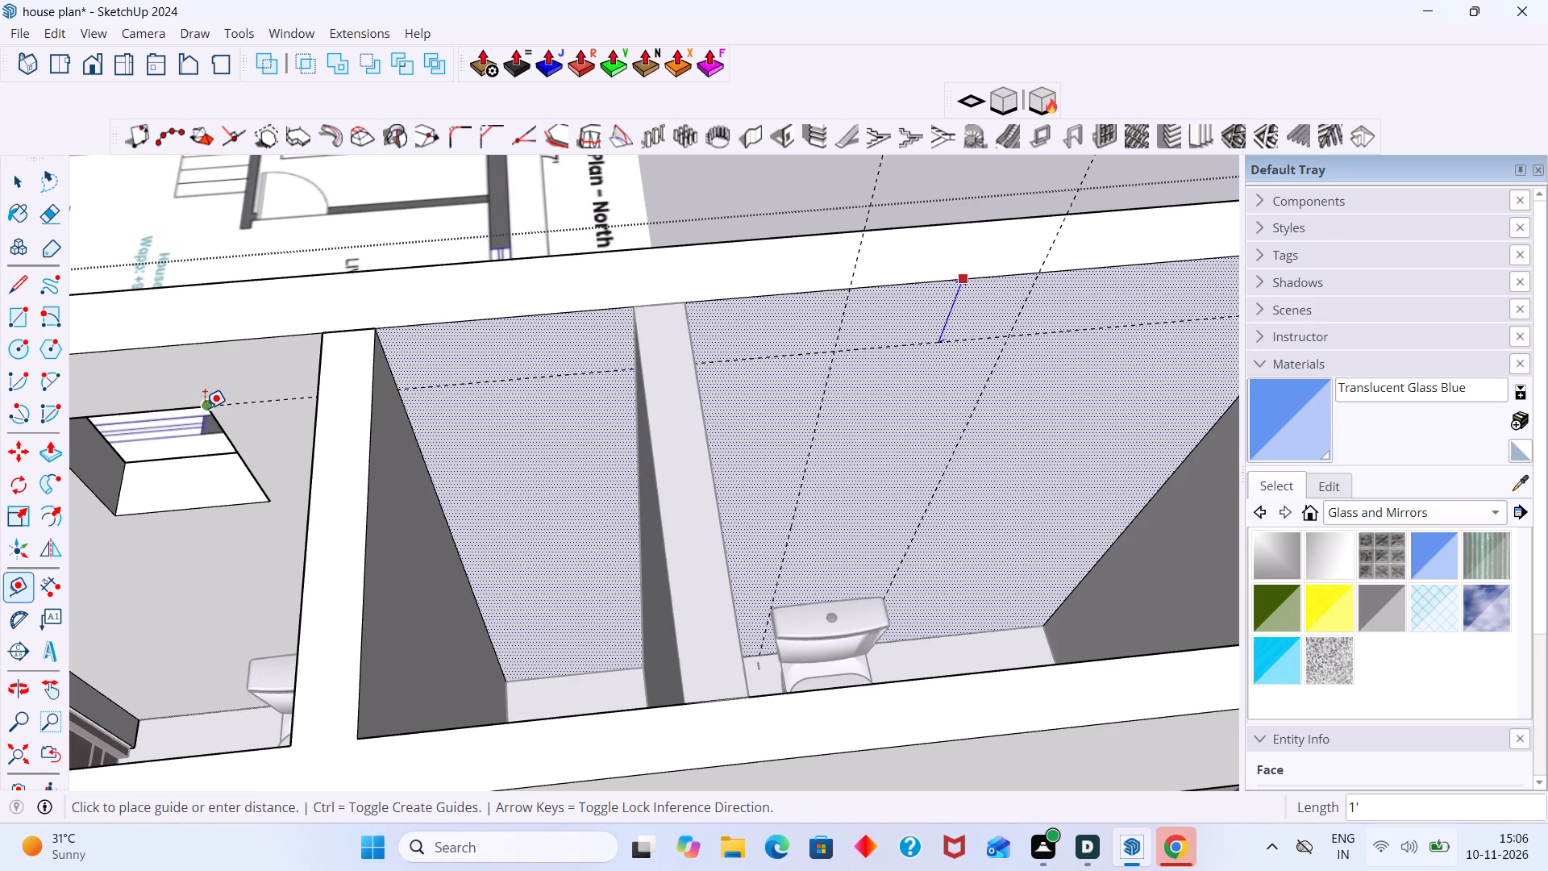
pyautogui.click(884, 351)
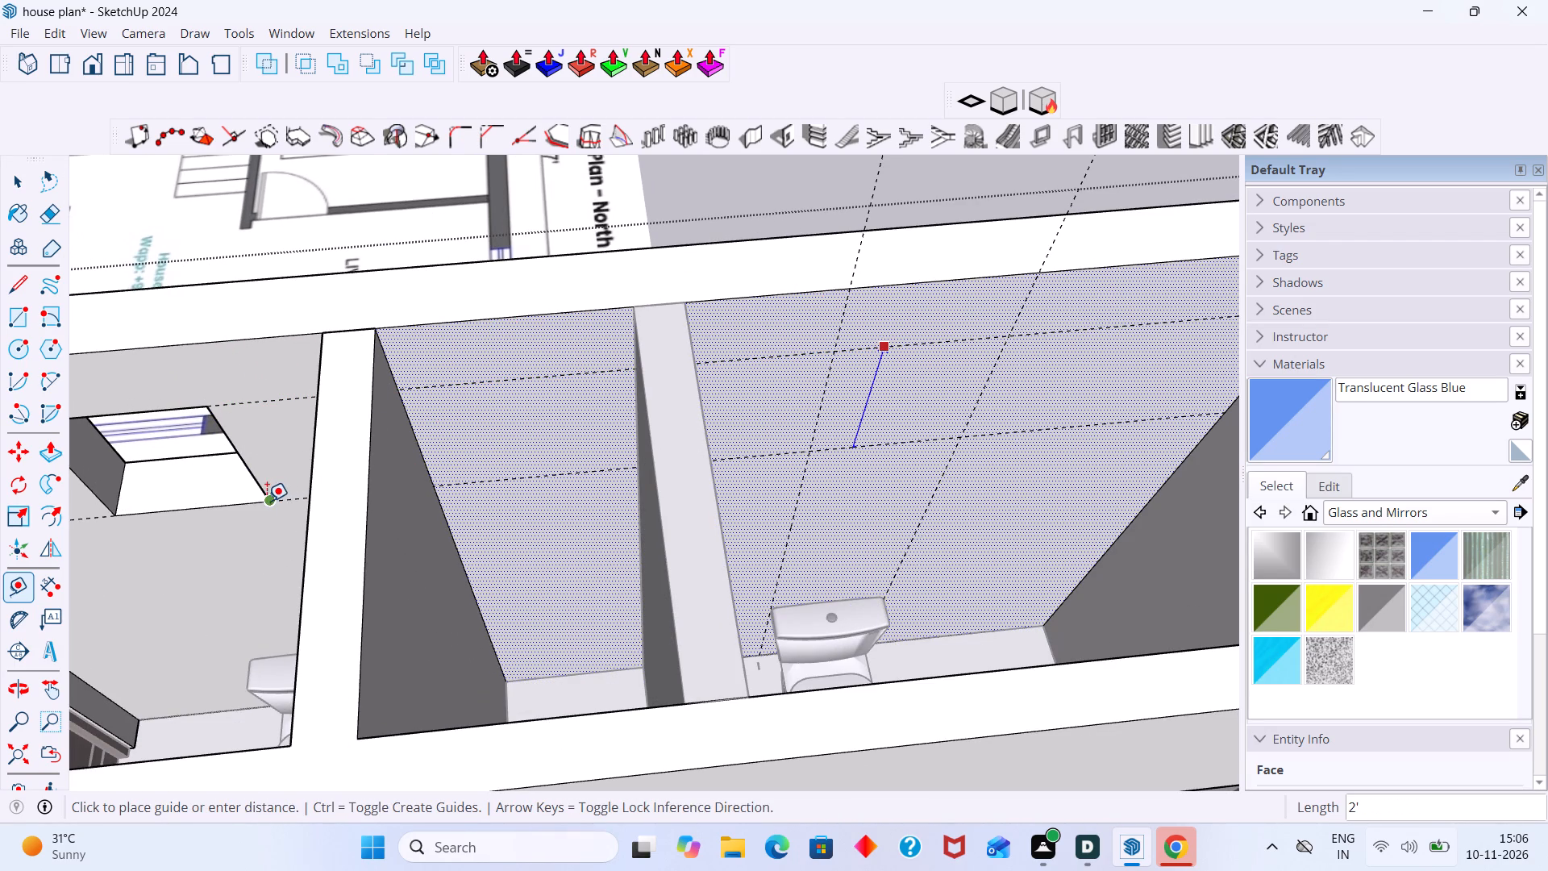
pyautogui.click(266, 501)
pyautogui.press('space')
# Draw a rectangle about 2' by 1' 9 3/4" within the guides on the wall face above the toilet.
pyautogui.scroll(2, 888, 420)
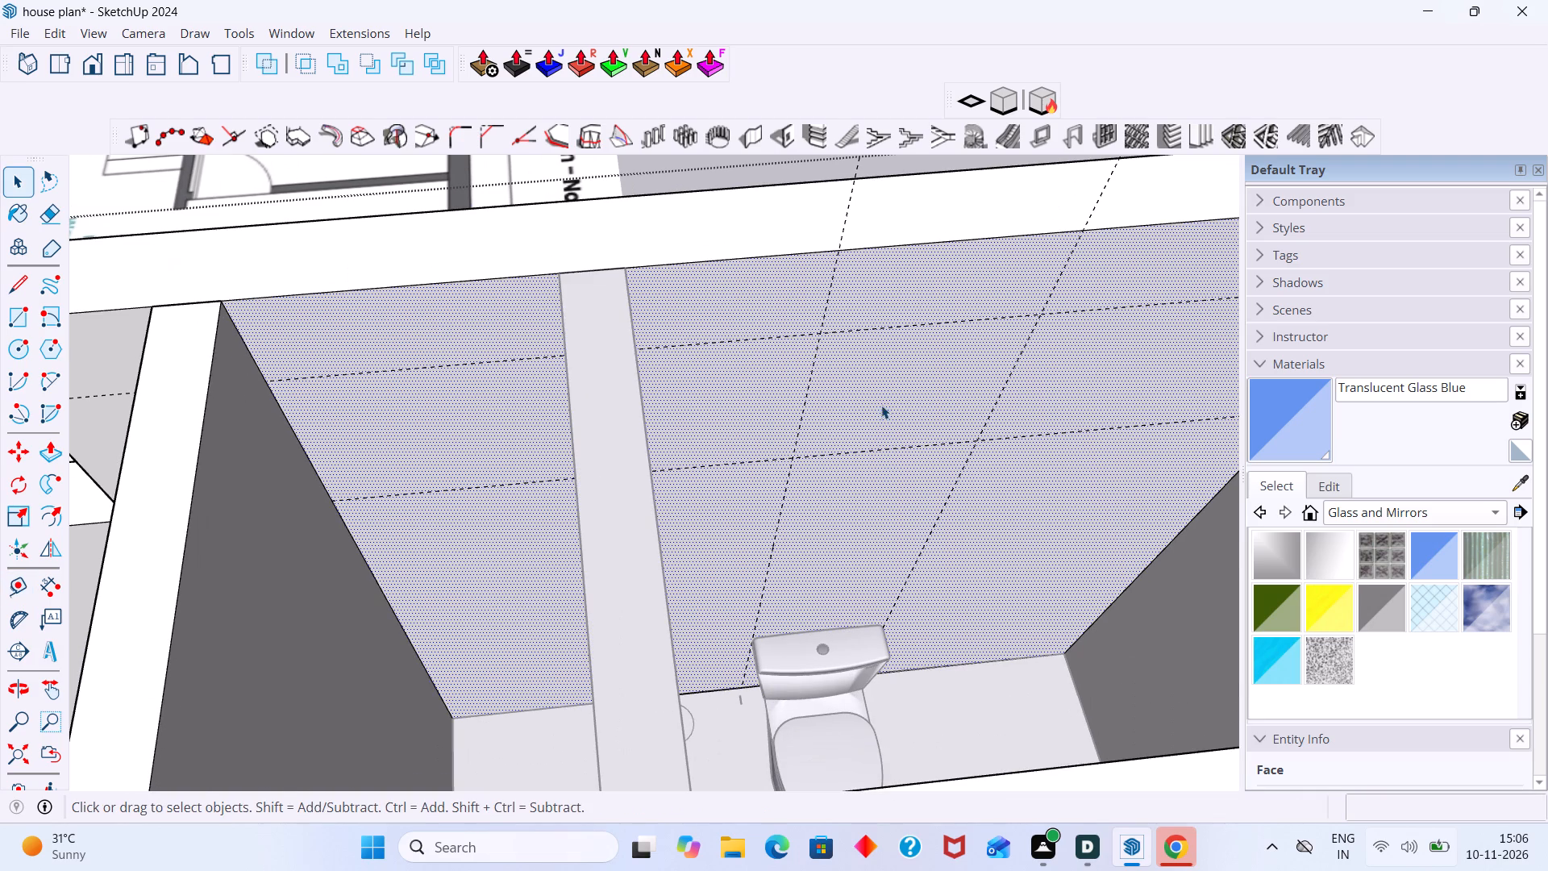
pyautogui.press('r')
pyautogui.click(826, 335)
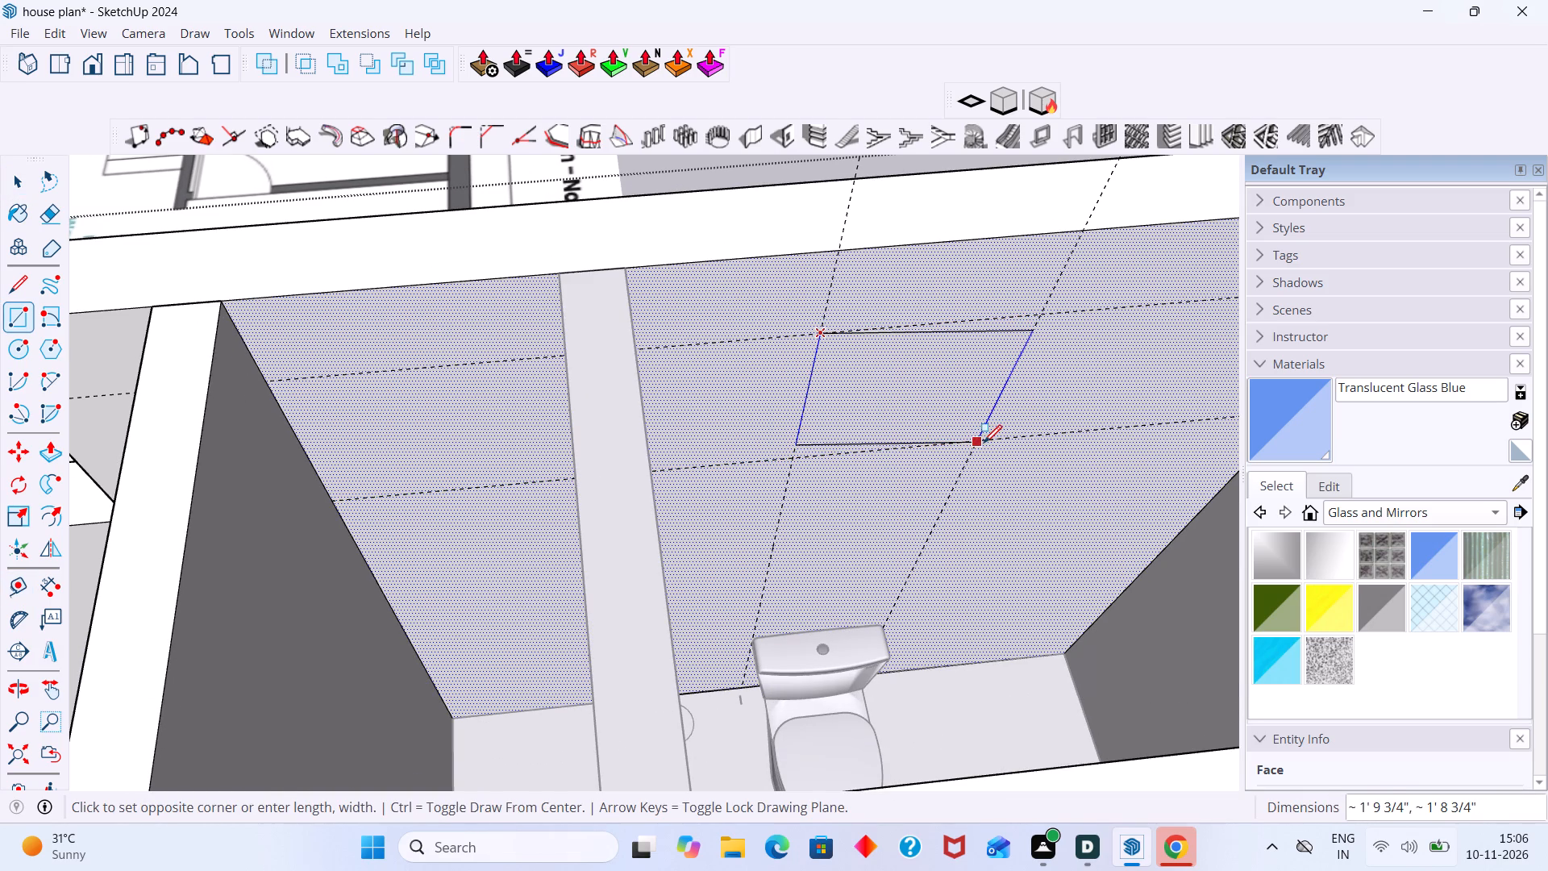
pyautogui.press('Escape')
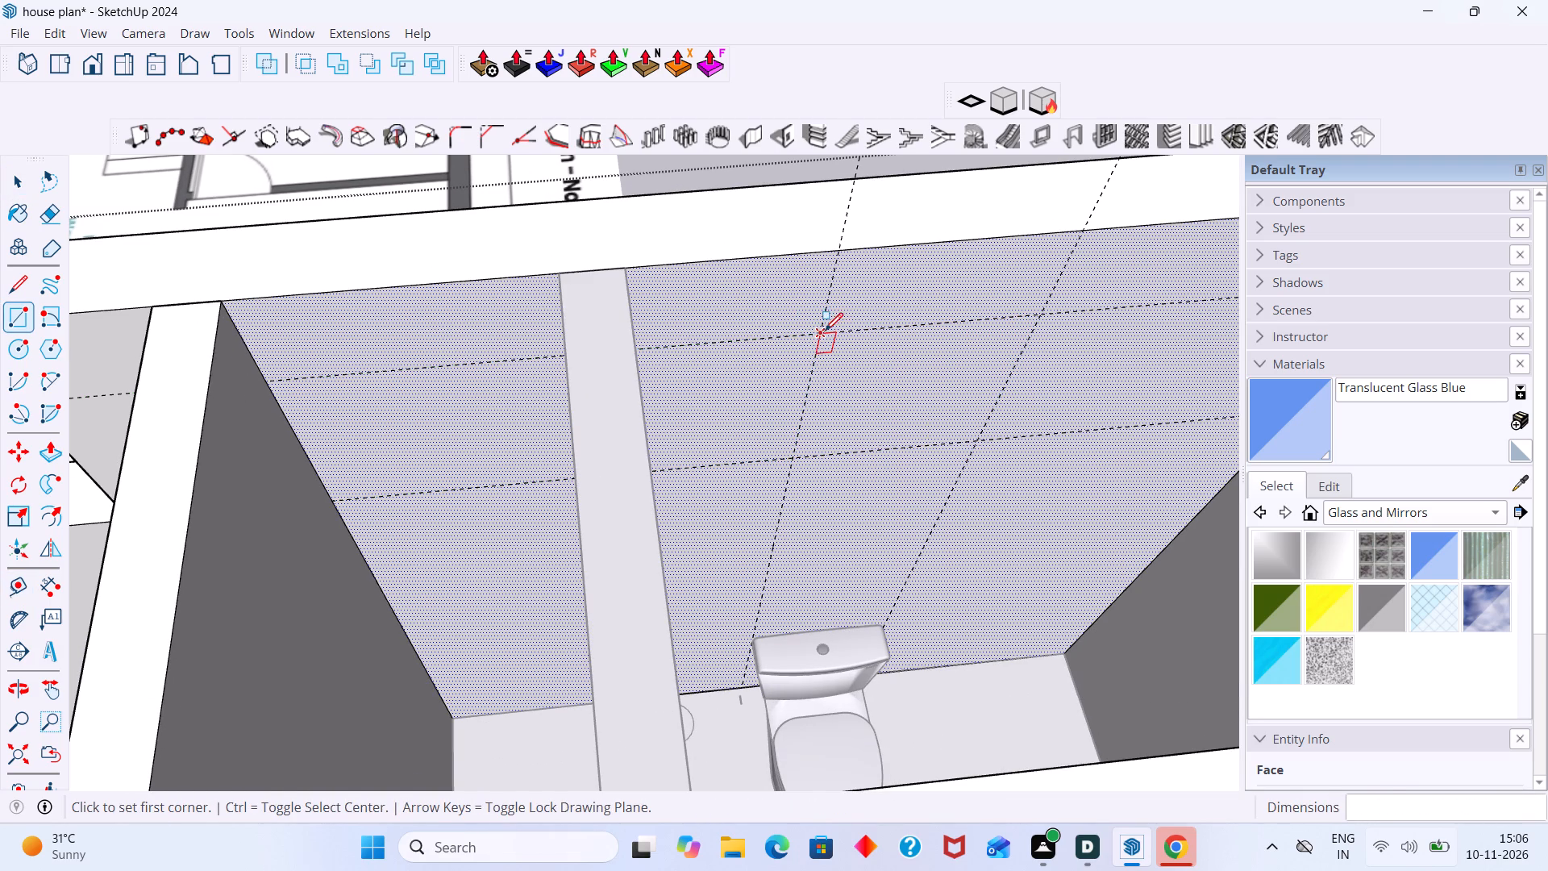
pyautogui.click(825, 331)
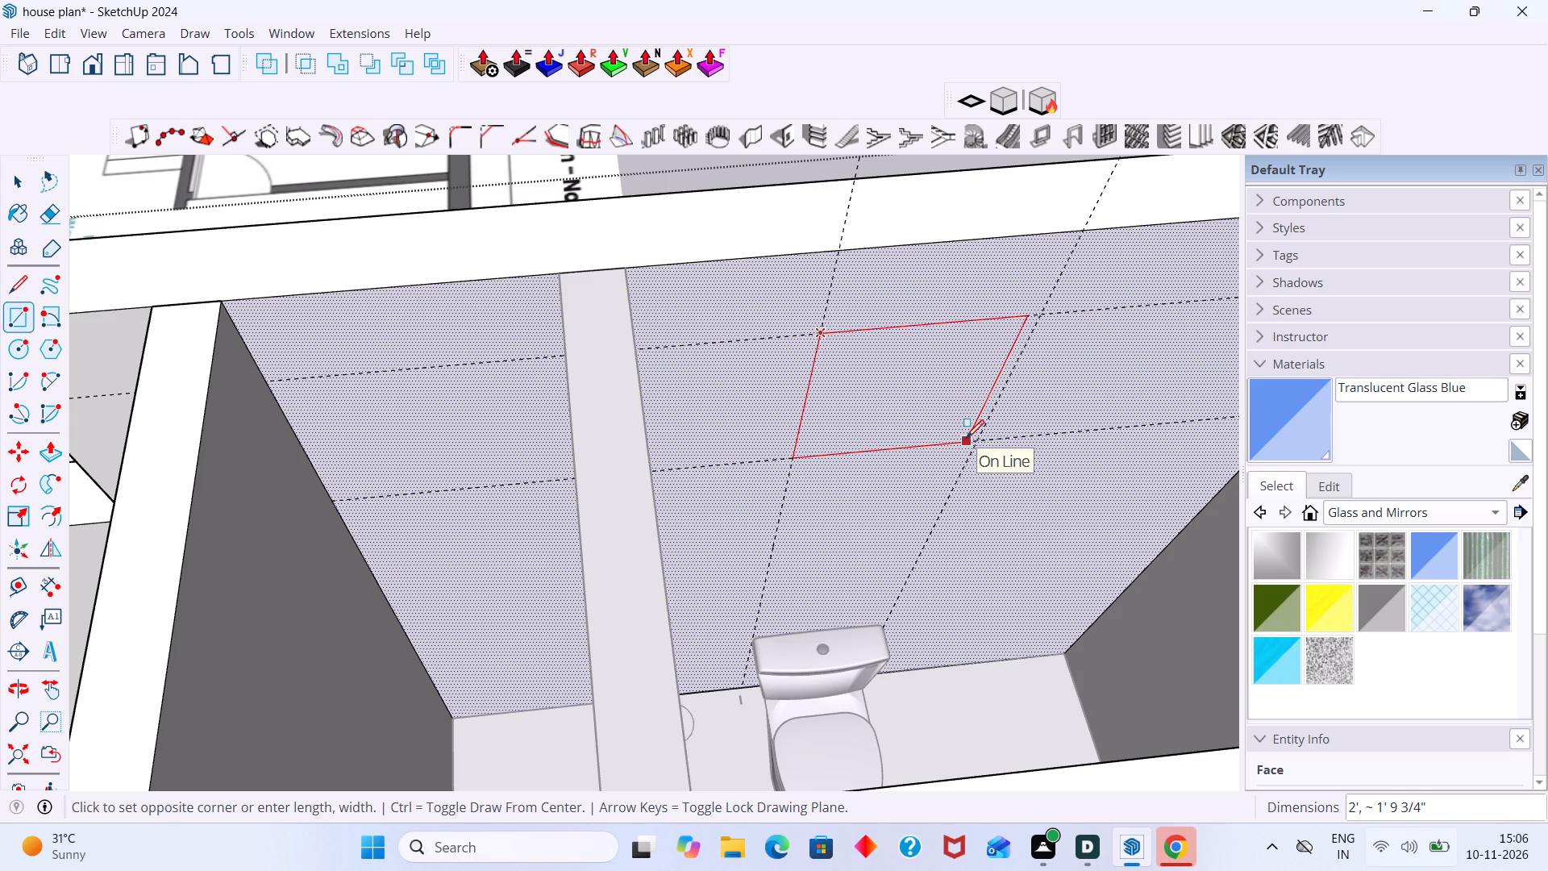
pyautogui.click(966, 438)
pyautogui.press('space')
# Push/Pull the rectangle 9" through the wall thickness to cut the ventilation opening above the toilet.
pyautogui.click(923, 415)
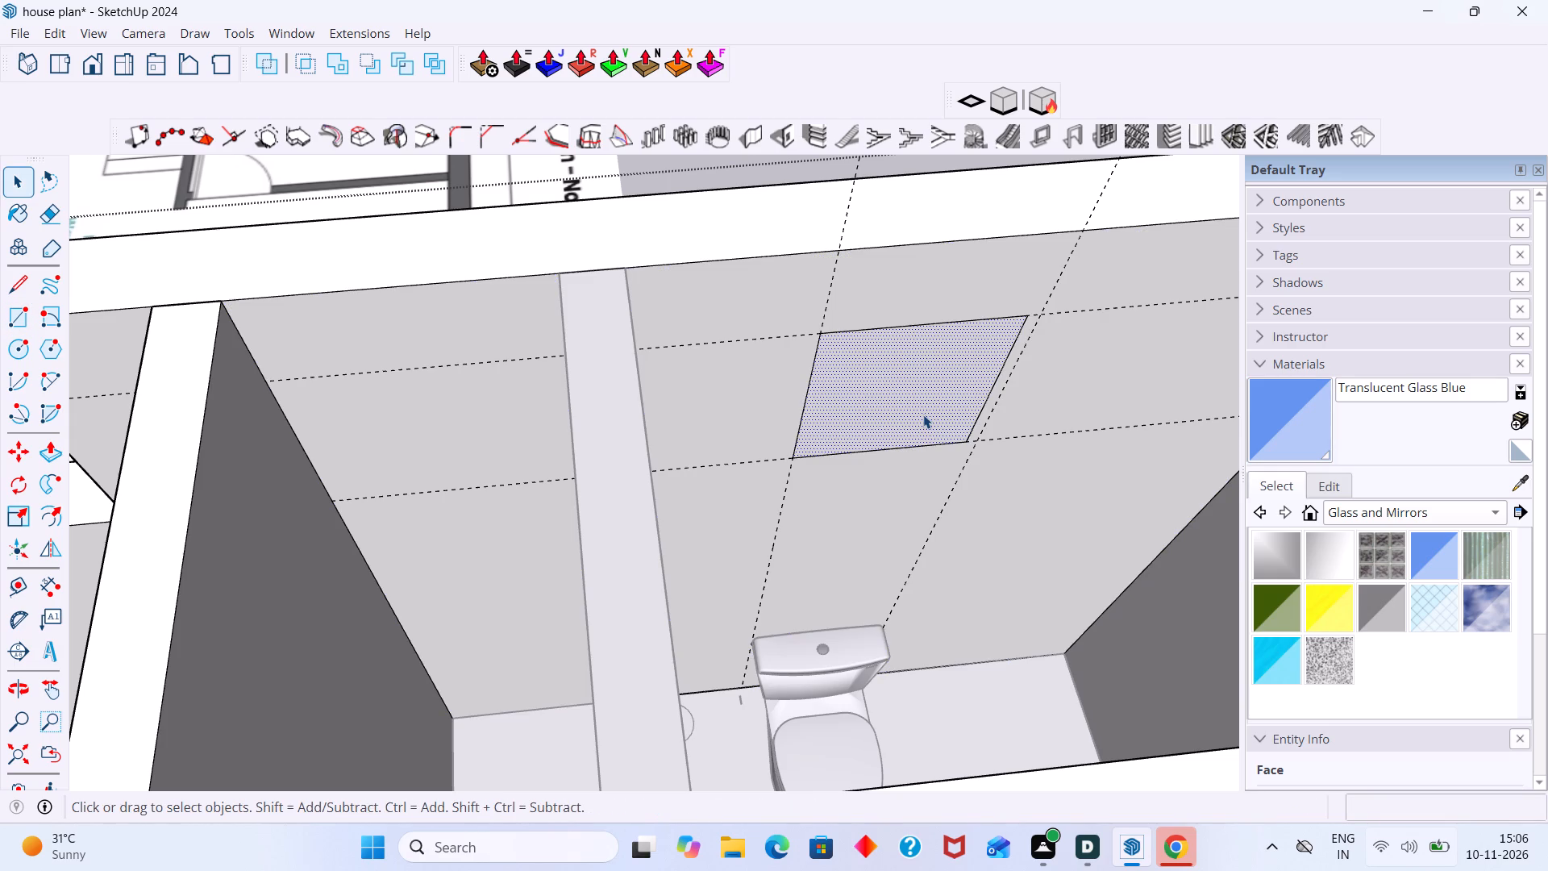
pyautogui.press('p')
pyautogui.click(923, 415)
pyautogui.moveTo(882, 344); pyautogui.dragTo(814, 390, button='middle')
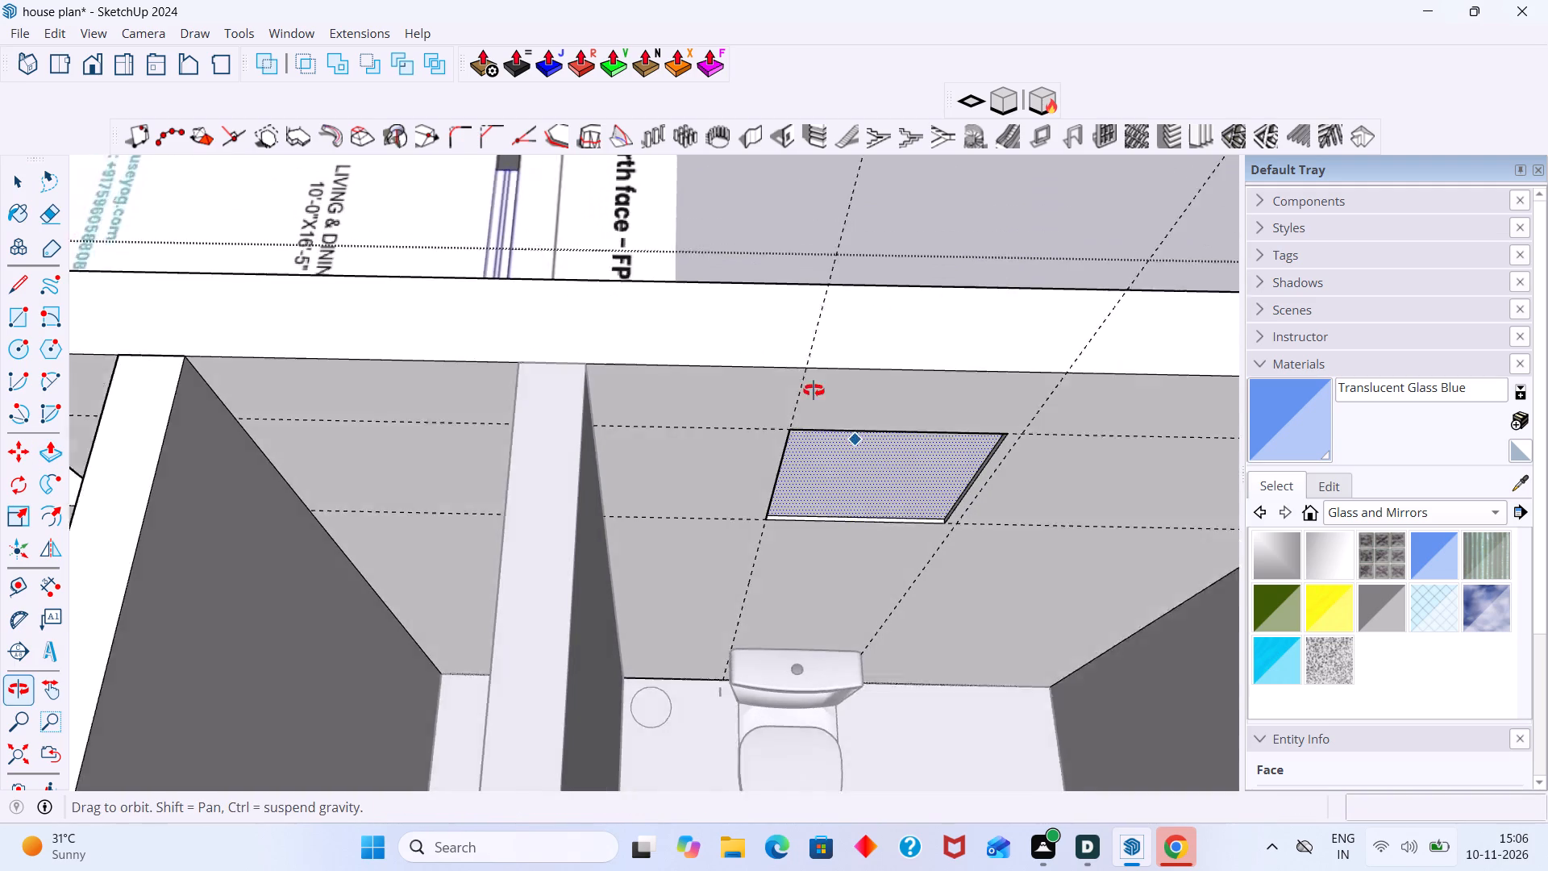
pyautogui.moveTo(814, 390); pyautogui.dragTo(787, 388, button='middle')
pyautogui.hotkey('ctrl', 'z')
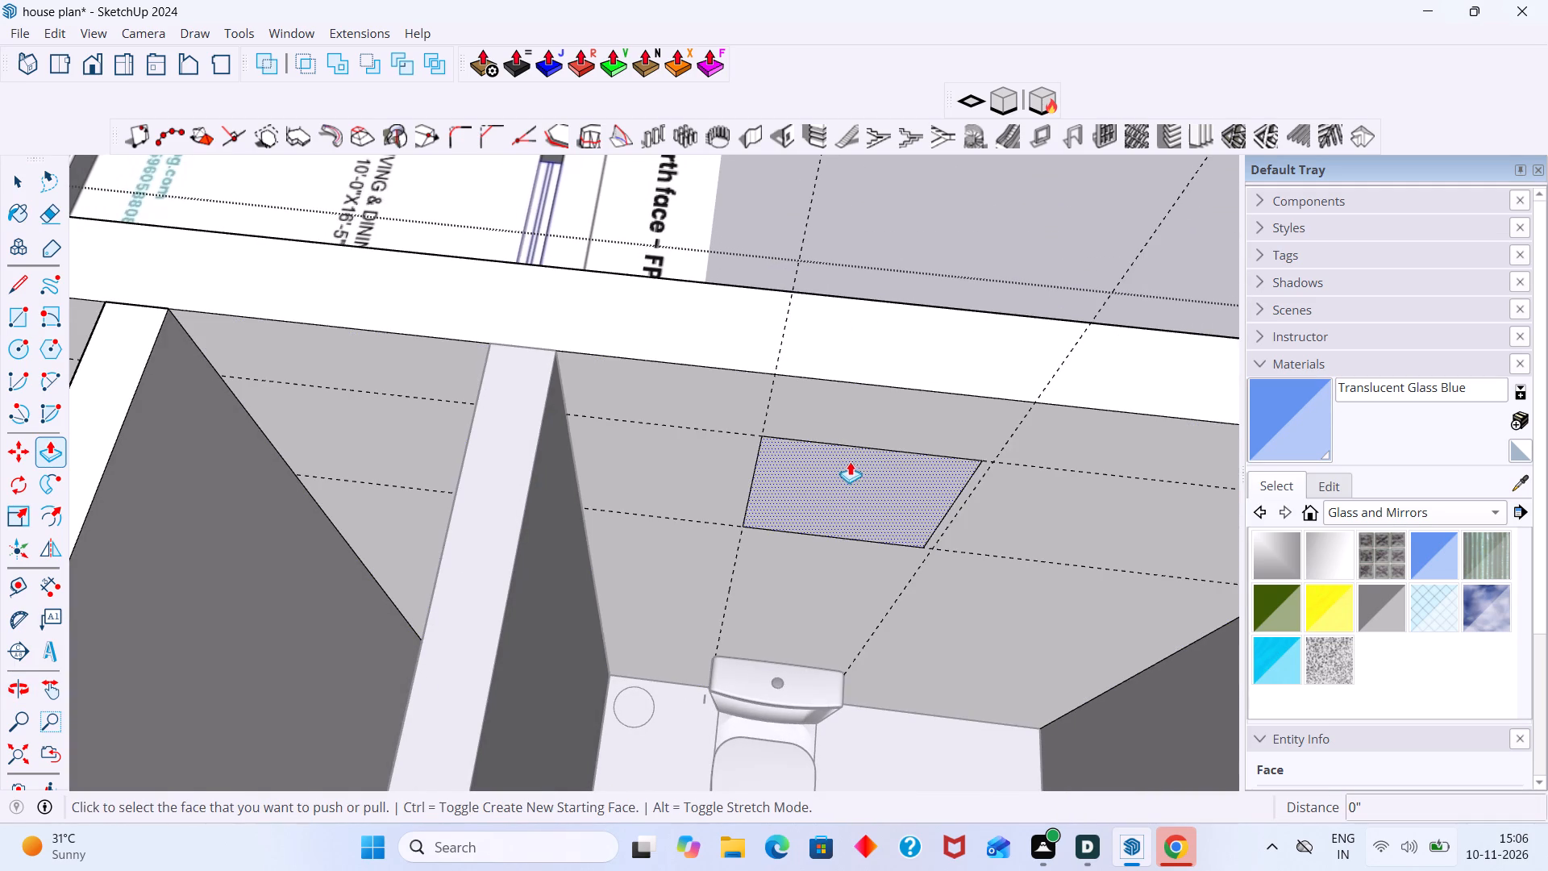
pyautogui.click(848, 472)
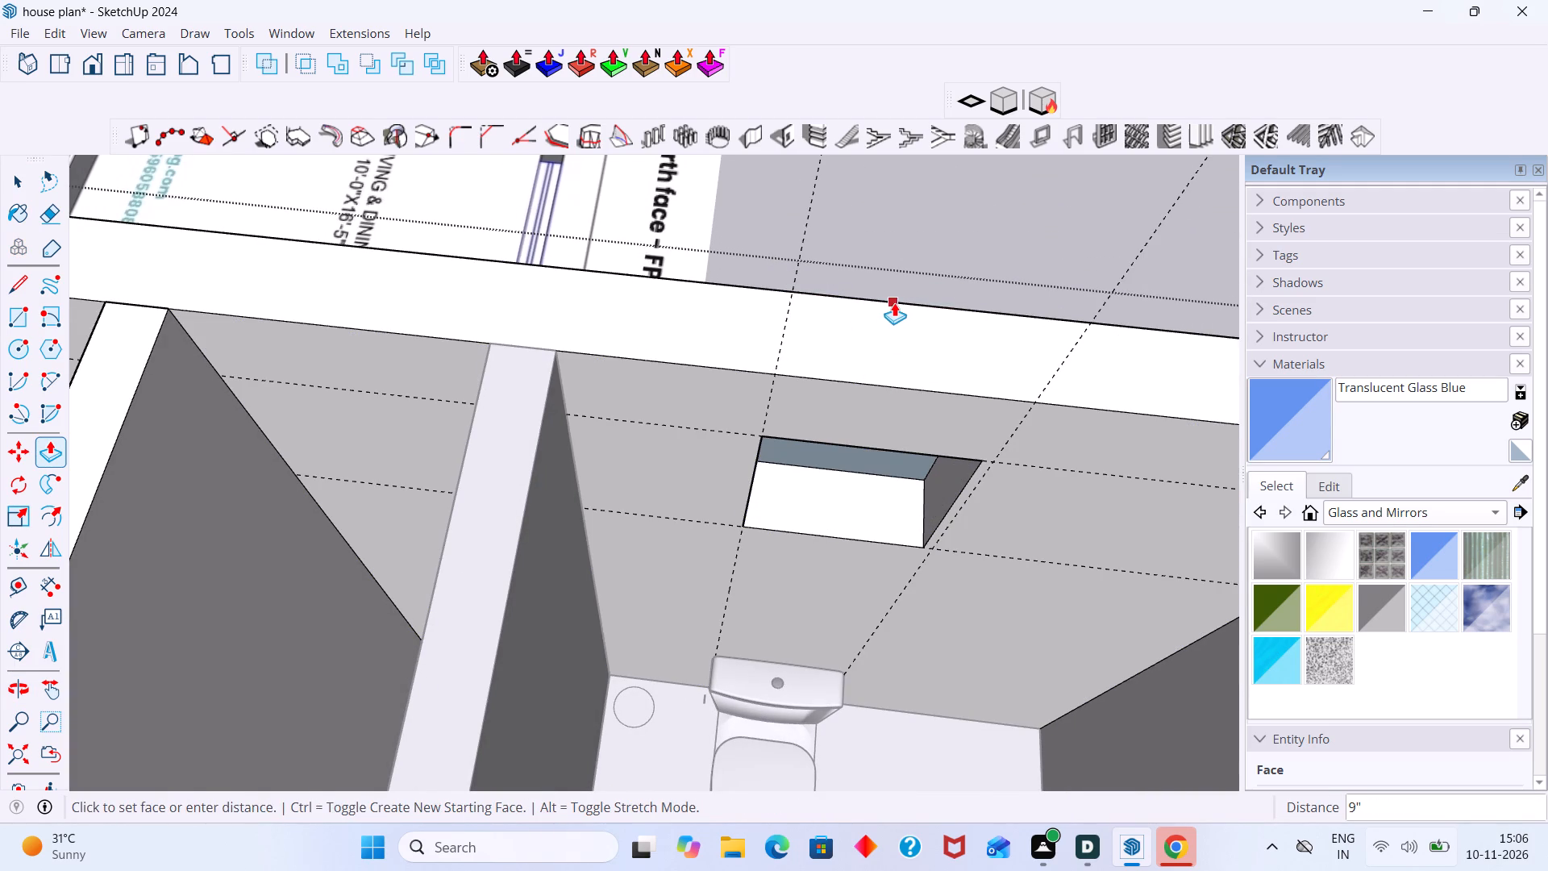
pyautogui.click(894, 302)
pyautogui.moveTo(864, 438); pyautogui.dragTo(910, 334, button='middle')
pyautogui.moveTo(913, 388); pyautogui.dragTo(1000, 390, button='middle')
pyautogui.press('space')
# Push/Pull the new opening's inner side face toward the adjacent vertical guide.
pyautogui.scroll(1, 959, 364)
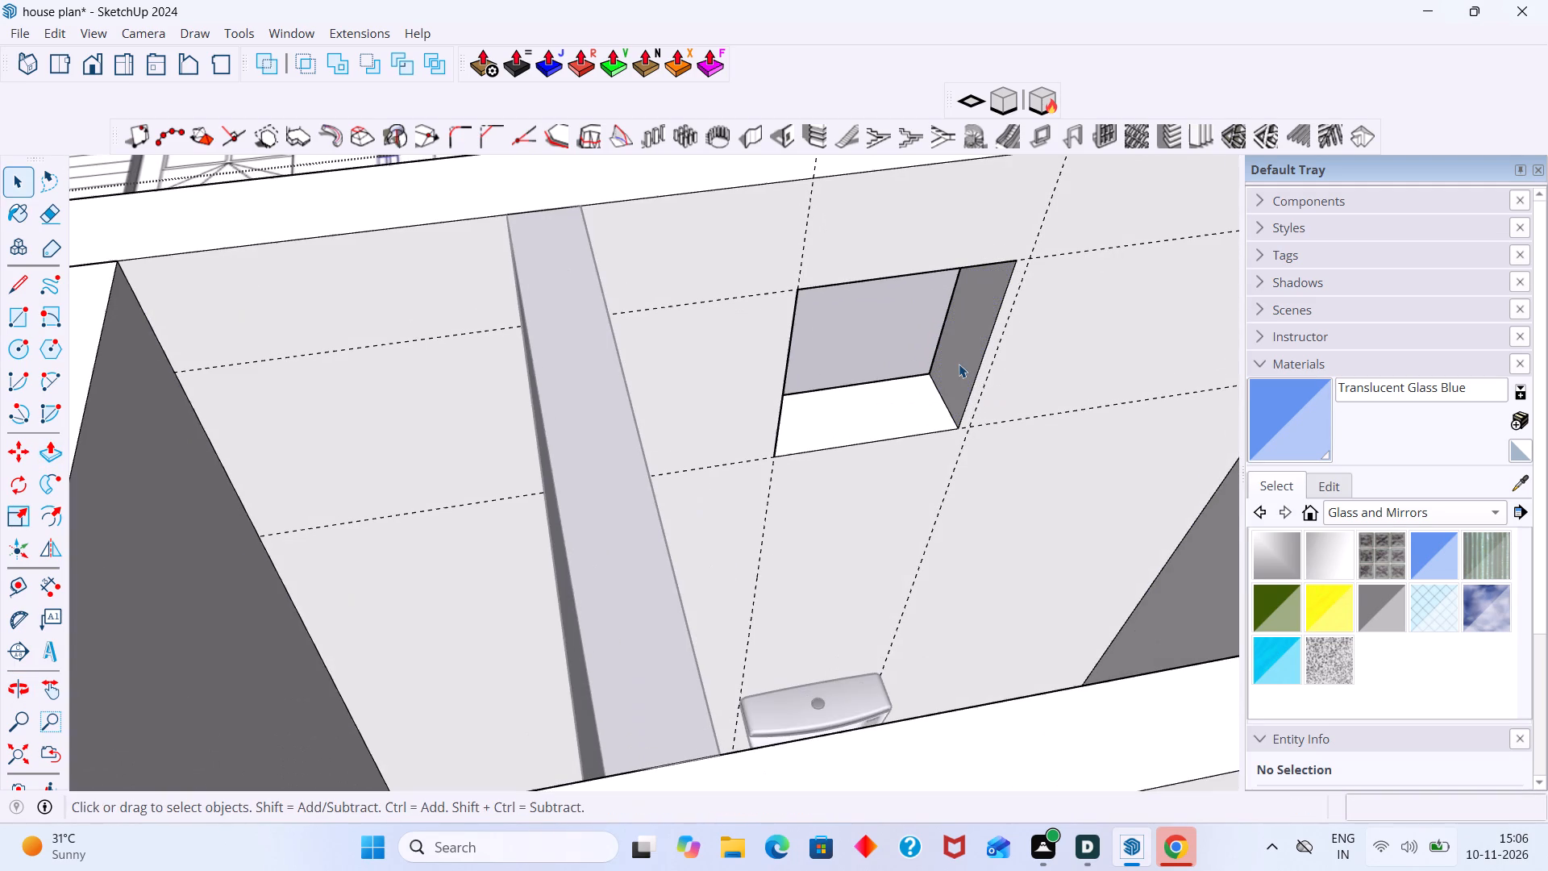
pyautogui.click(959, 364)
pyautogui.press('p')
pyautogui.click(958, 363)
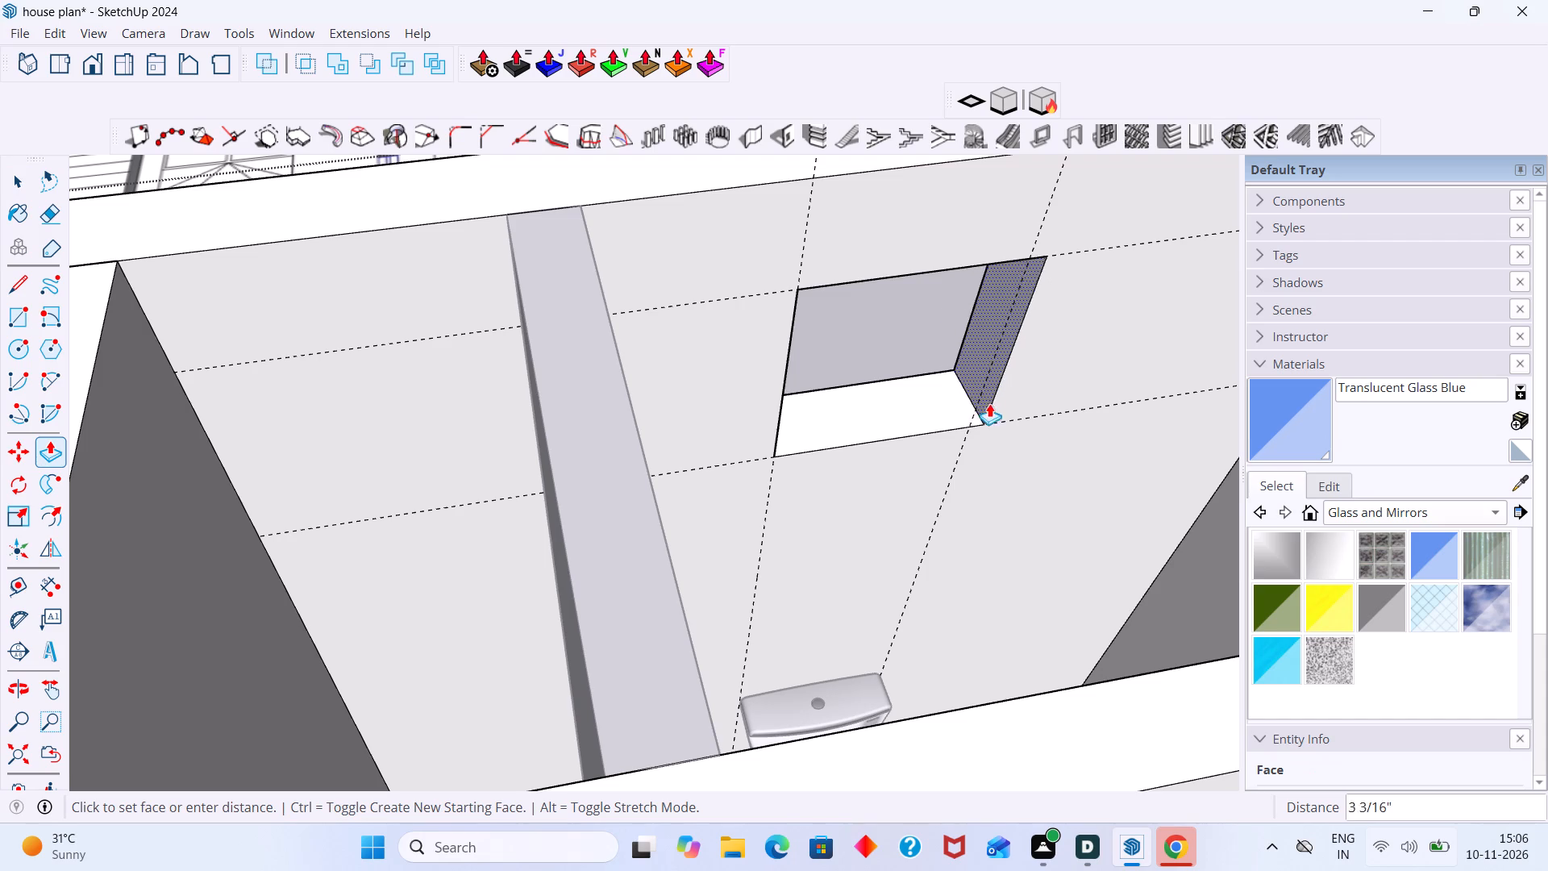
pyautogui.click(1026, 258)
pyautogui.press('space')
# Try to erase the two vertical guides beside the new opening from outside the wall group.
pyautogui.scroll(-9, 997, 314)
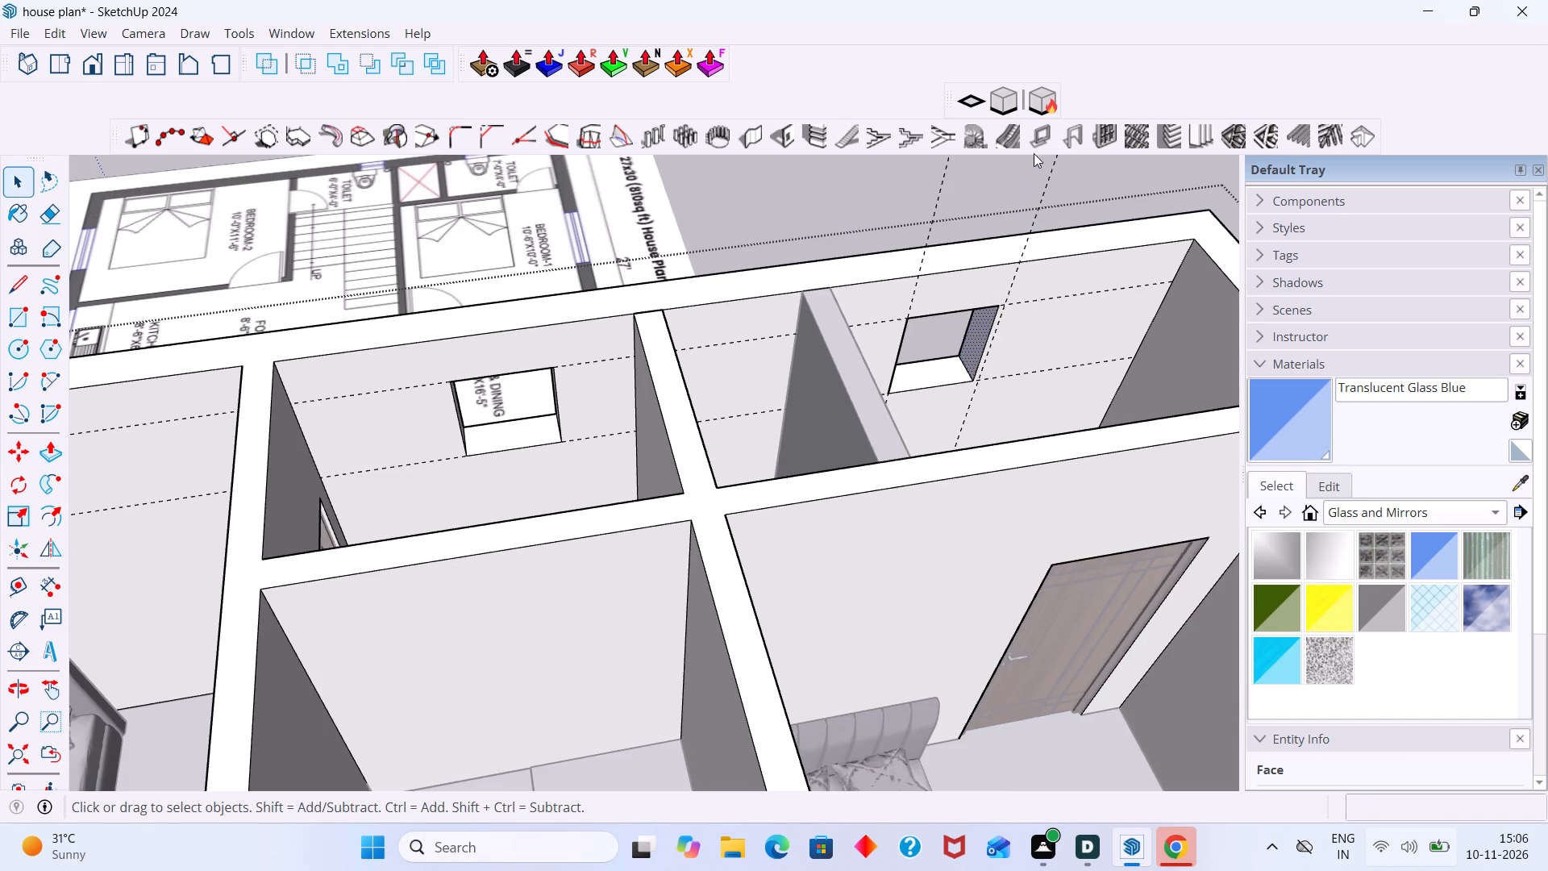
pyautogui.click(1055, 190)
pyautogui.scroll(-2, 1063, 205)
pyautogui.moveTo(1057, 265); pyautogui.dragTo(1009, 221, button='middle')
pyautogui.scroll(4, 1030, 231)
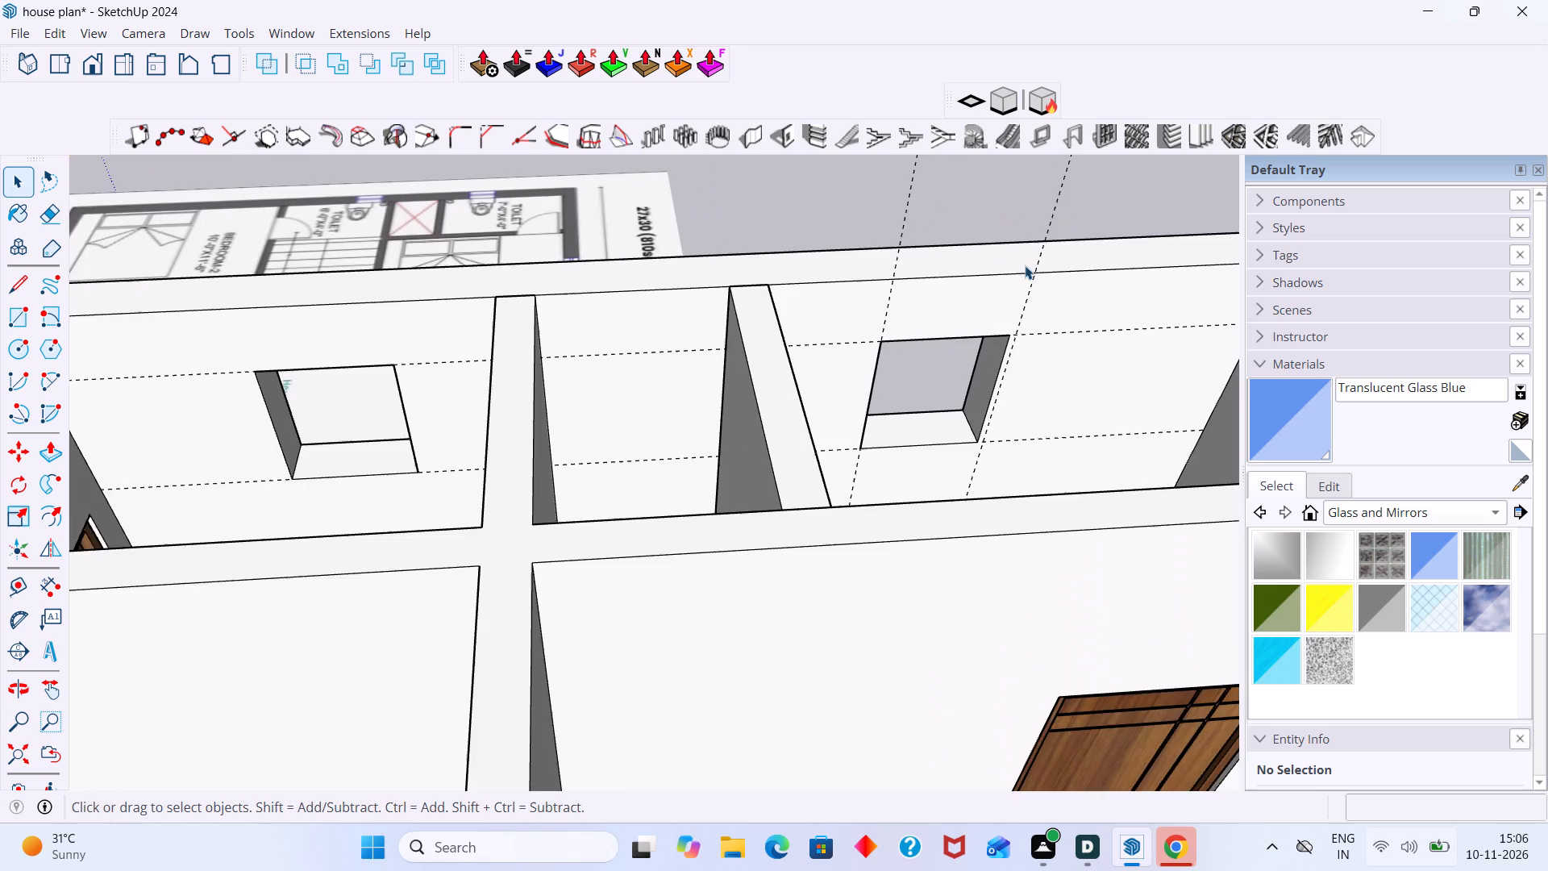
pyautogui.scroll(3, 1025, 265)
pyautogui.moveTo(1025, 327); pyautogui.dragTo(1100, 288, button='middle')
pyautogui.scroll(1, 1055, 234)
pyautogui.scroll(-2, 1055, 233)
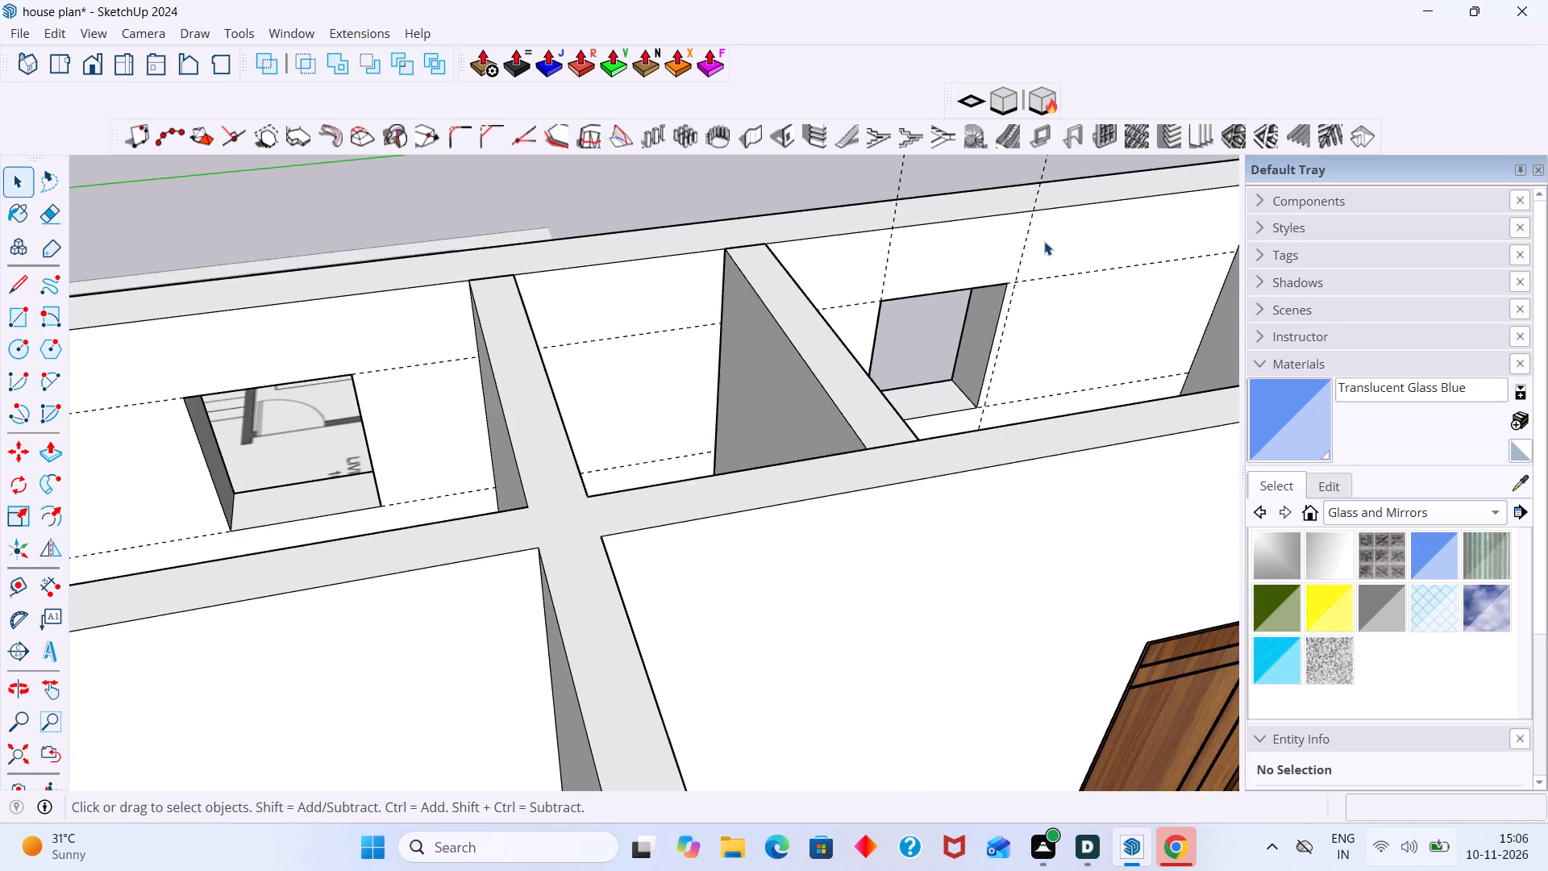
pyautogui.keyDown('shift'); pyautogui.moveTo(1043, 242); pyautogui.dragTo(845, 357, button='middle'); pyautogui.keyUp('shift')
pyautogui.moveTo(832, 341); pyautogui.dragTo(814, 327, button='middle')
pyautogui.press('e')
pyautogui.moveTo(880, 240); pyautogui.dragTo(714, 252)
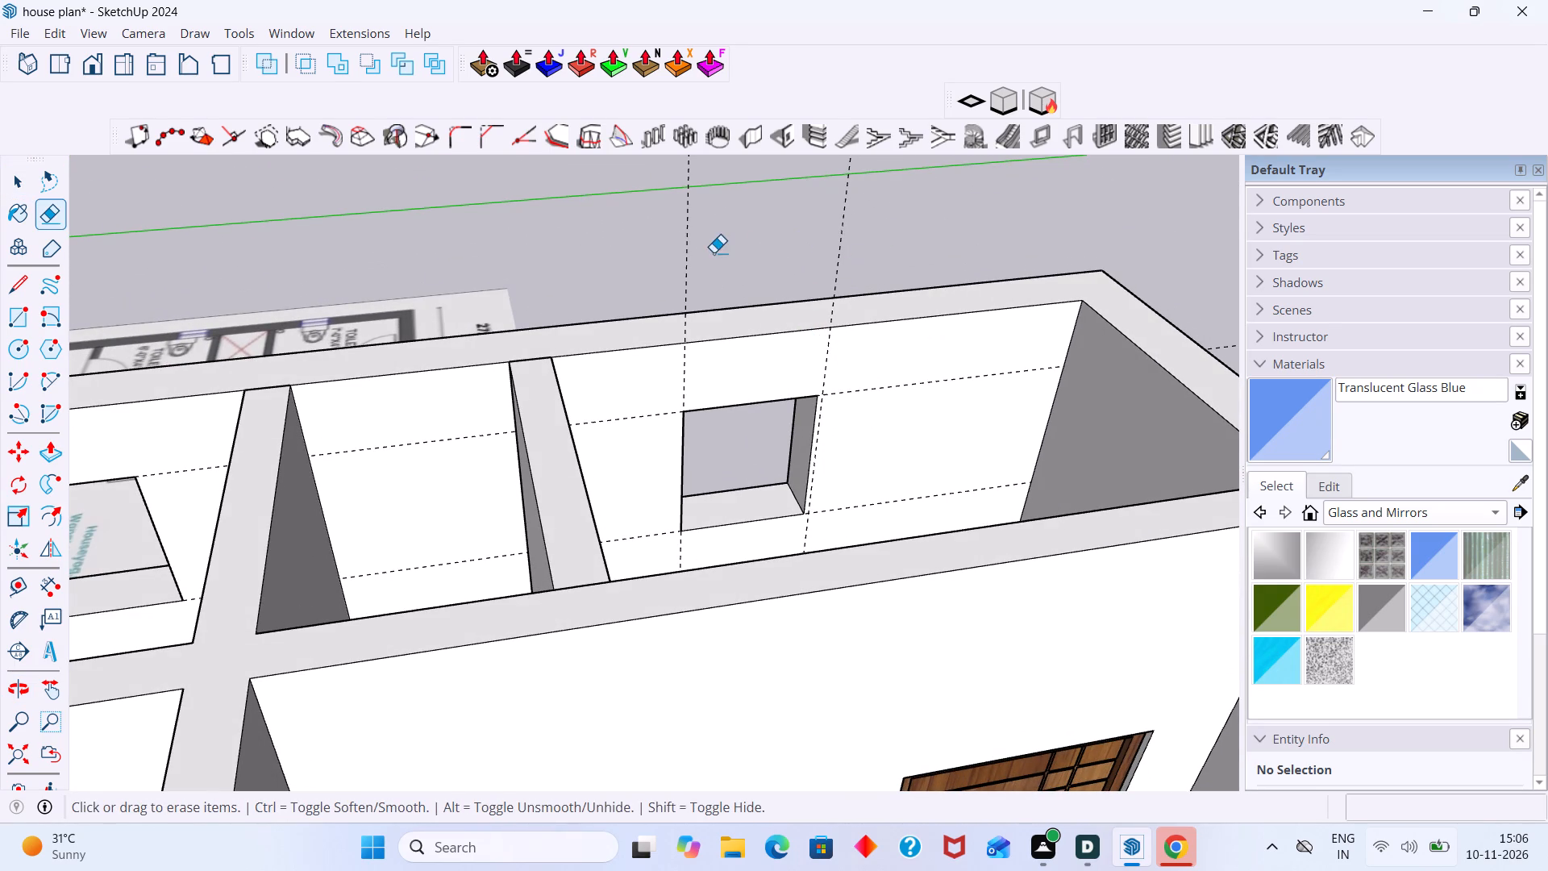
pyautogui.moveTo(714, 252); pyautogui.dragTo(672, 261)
# Enter the wall group and erase the two vertical and two horizontal guides around the new opening.
pyautogui.press('space')
pyautogui.doubleClick(881, 427)
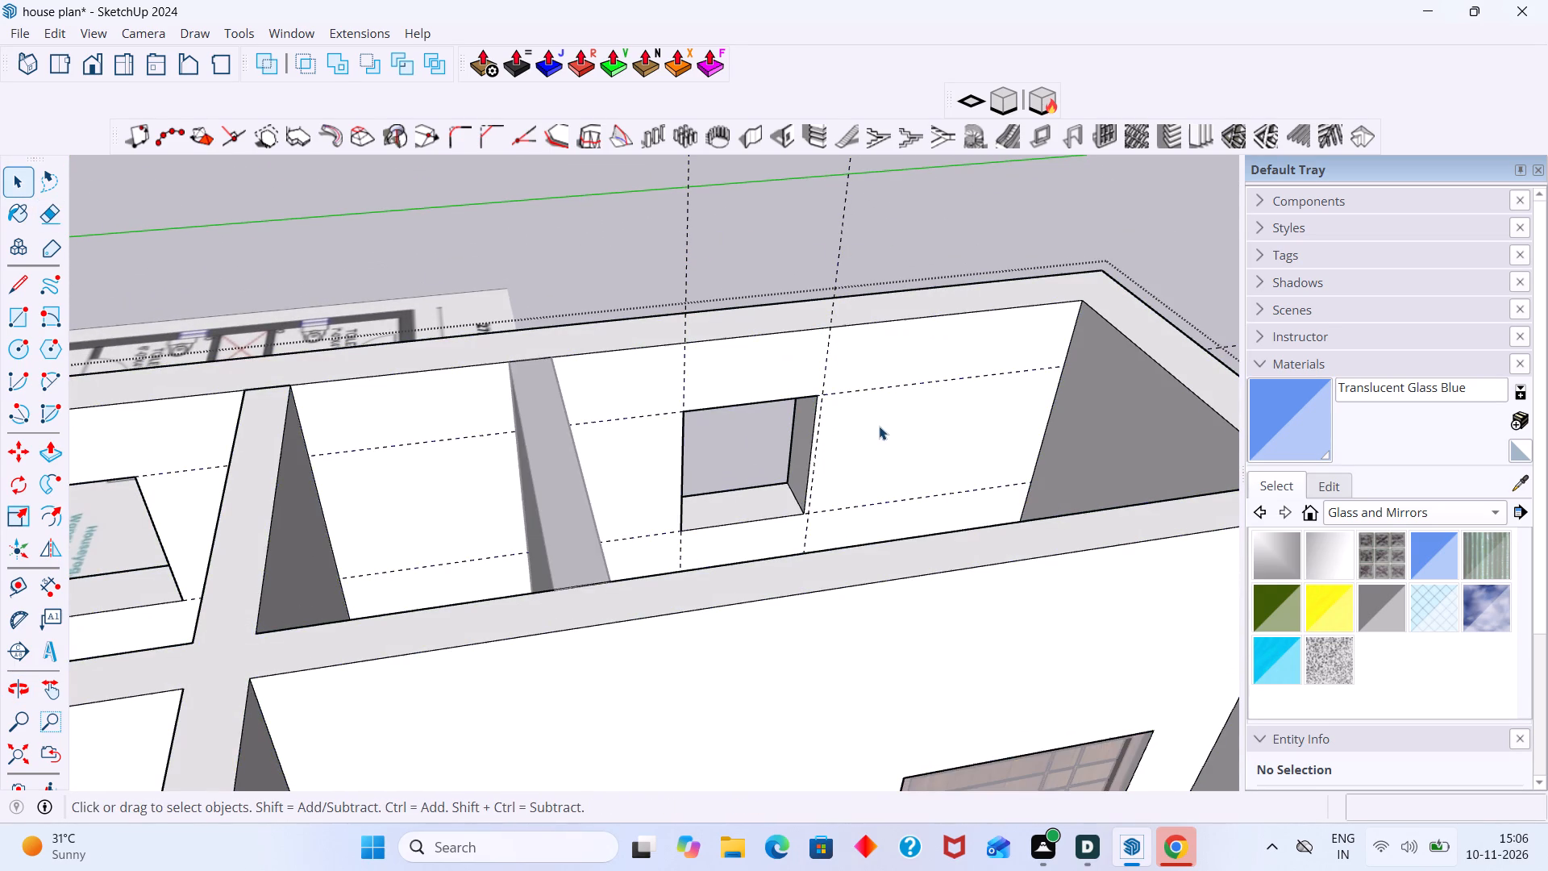
pyautogui.click(876, 426)
pyautogui.scroll(2, 855, 416)
pyautogui.click(853, 375)
pyautogui.doubleClick(857, 379)
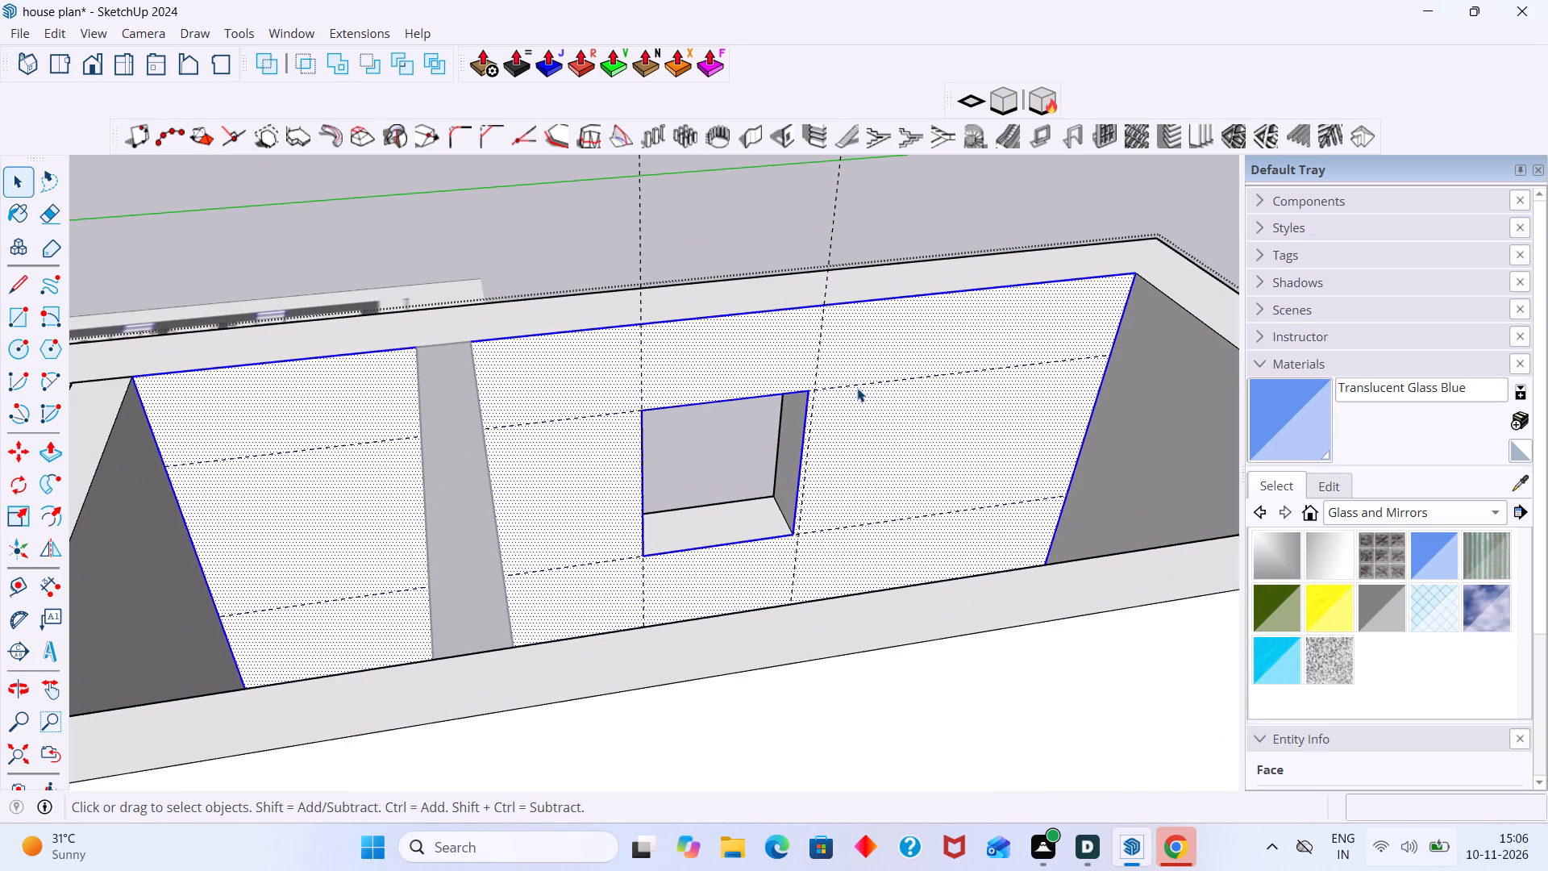
pyautogui.click(856, 388)
pyautogui.click(855, 381)
pyautogui.click(872, 404)
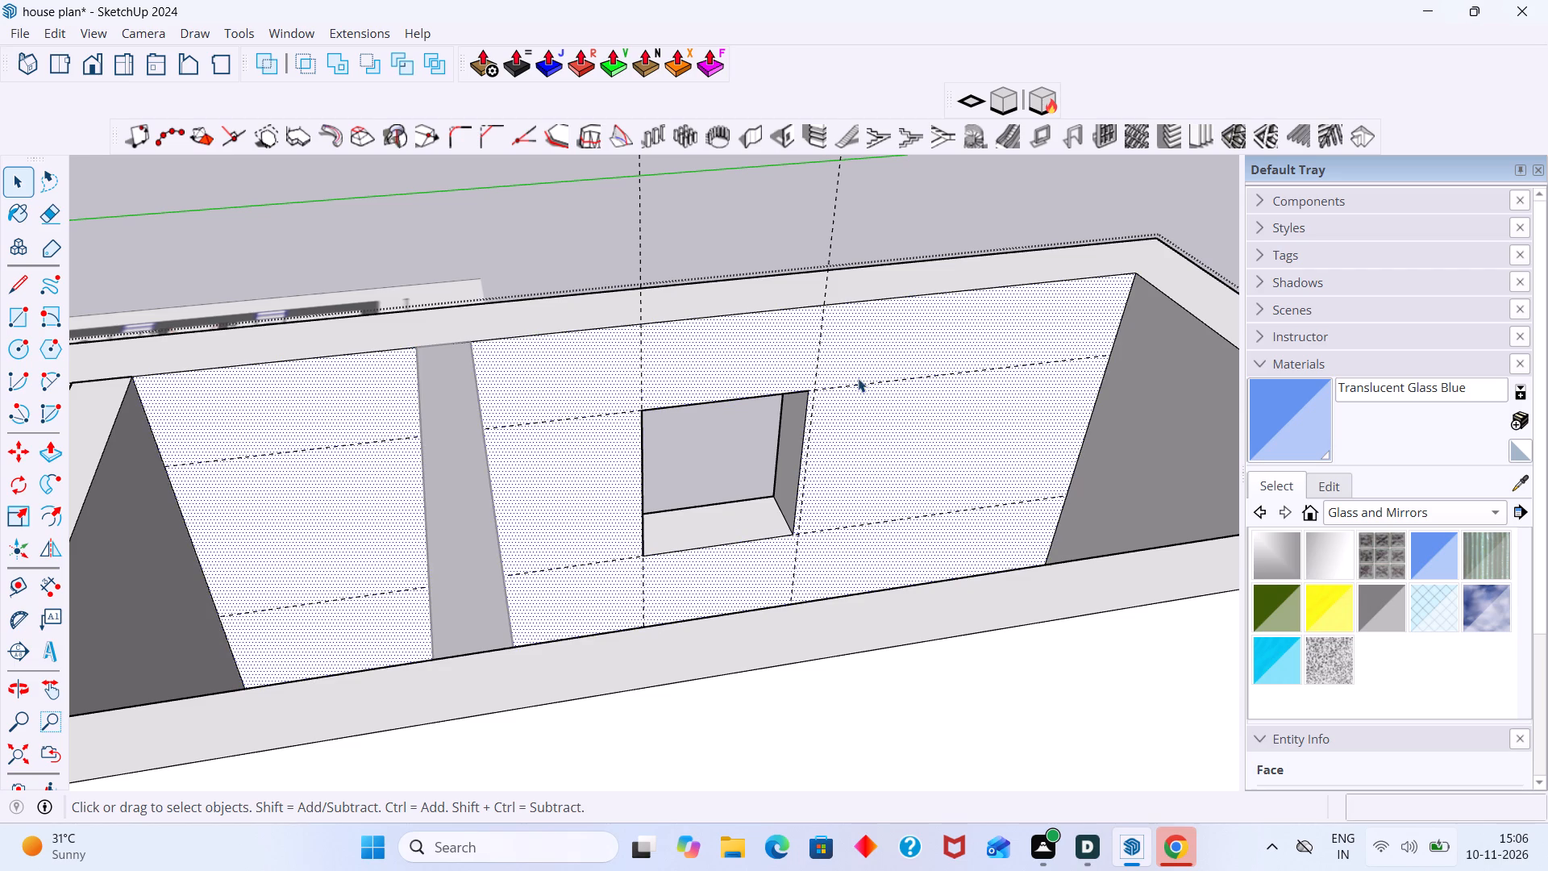
pyautogui.click(858, 378)
pyautogui.tripleClick(861, 389)
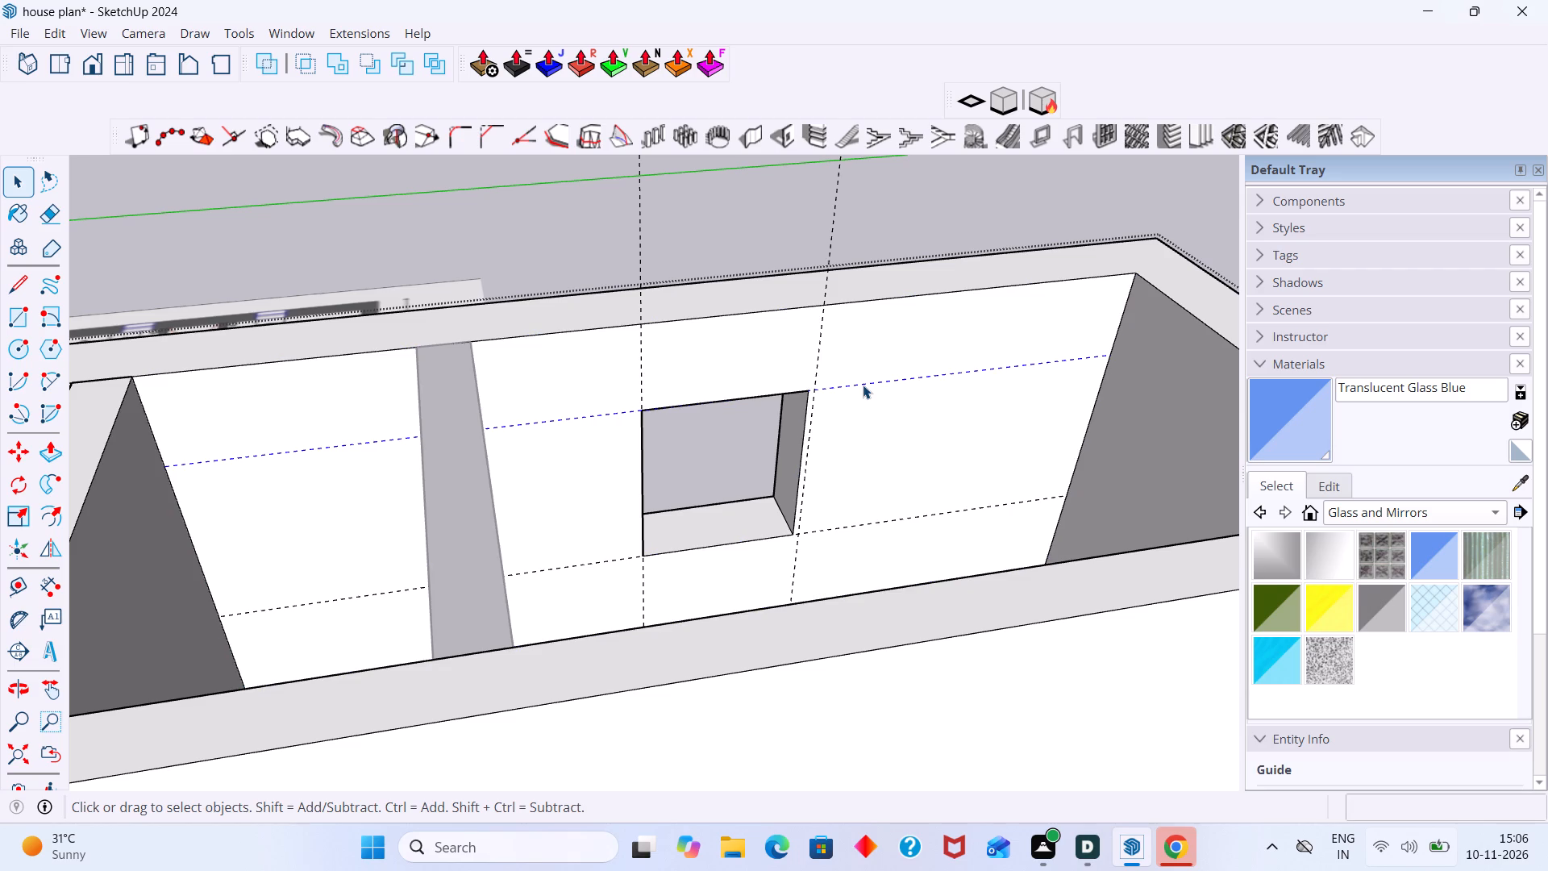
pyautogui.press('e')
pyautogui.moveTo(880, 231); pyautogui.dragTo(611, 247)
pyautogui.moveTo(902, 357); pyautogui.dragTo(934, 442)
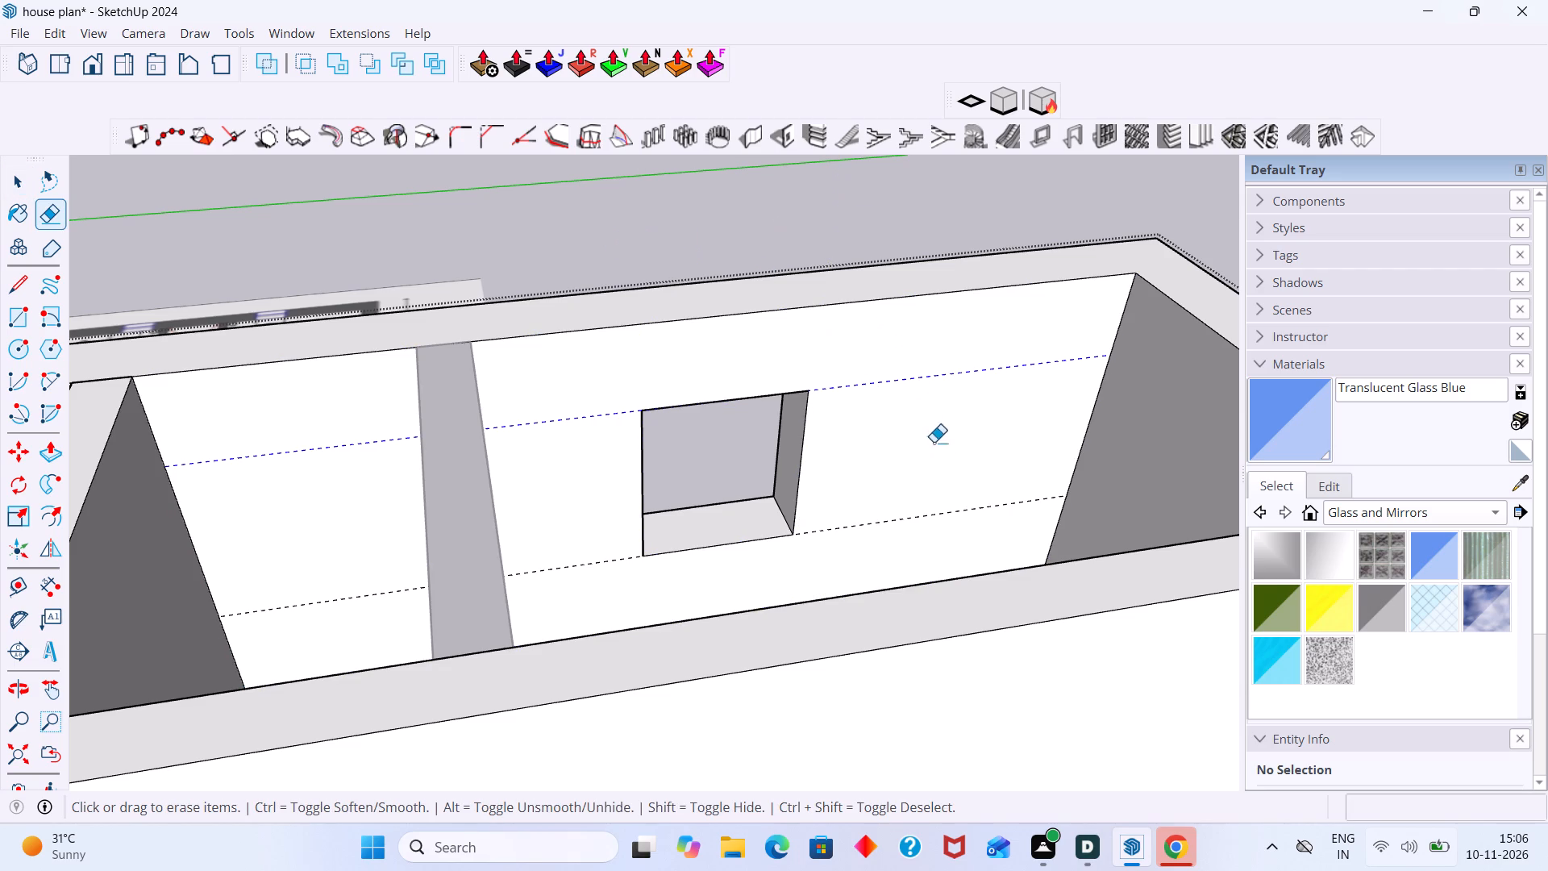
pyautogui.moveTo(934, 442); pyautogui.dragTo(951, 515)
# Examine both toilet-room ventilation openings from above and from outside the house.
pyautogui.scroll(-5, 928, 469)
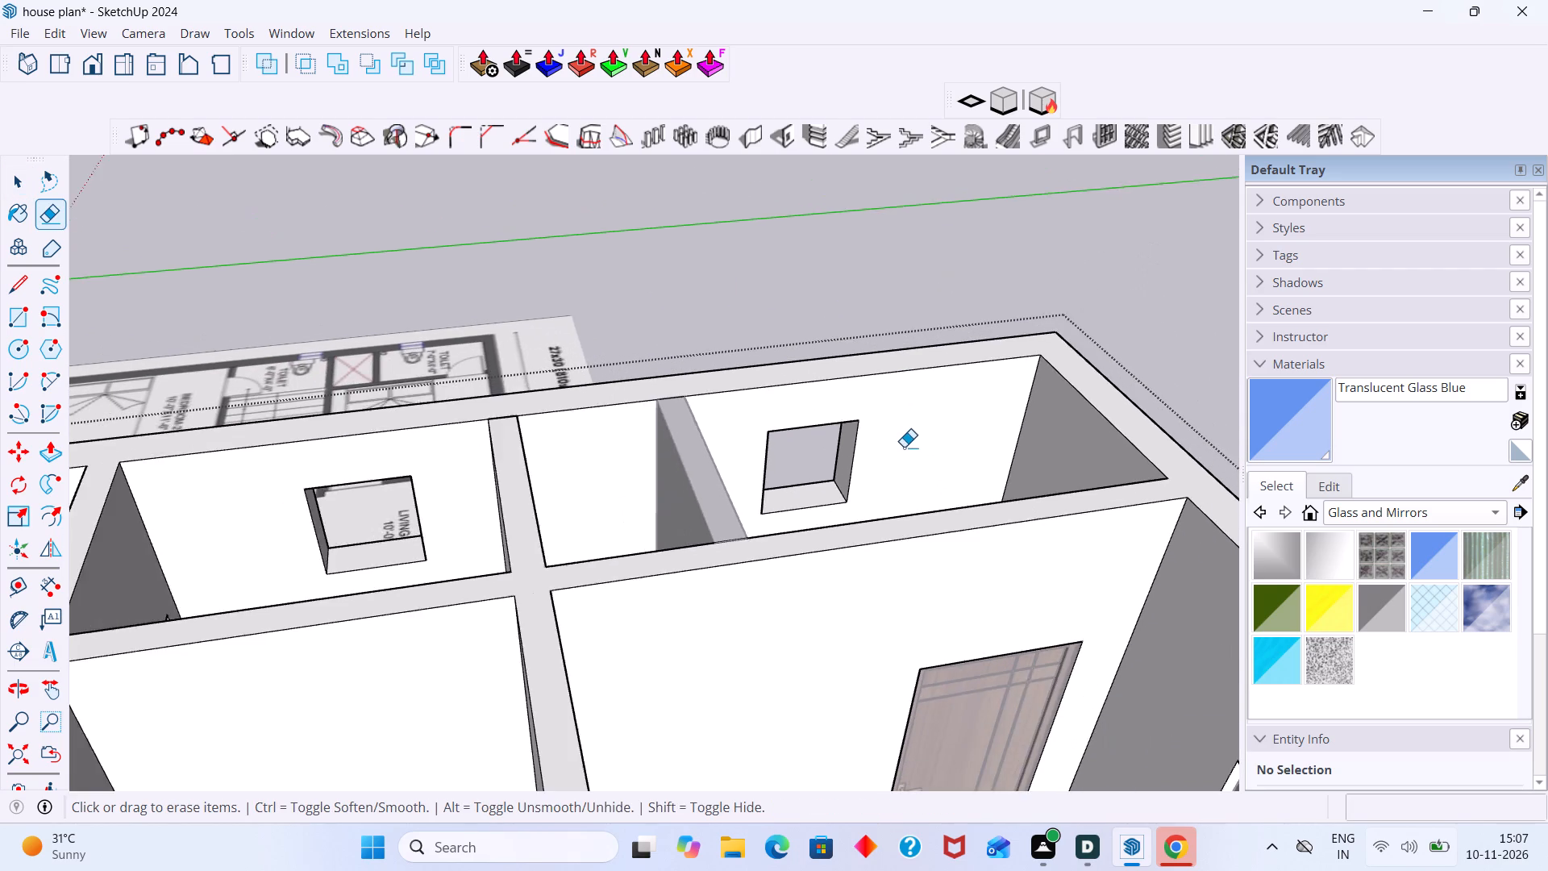
pyautogui.scroll(-3, 904, 447)
pyautogui.press('space')
pyautogui.scroll(6, 808, 452)
pyautogui.scroll(-5, 779, 475)
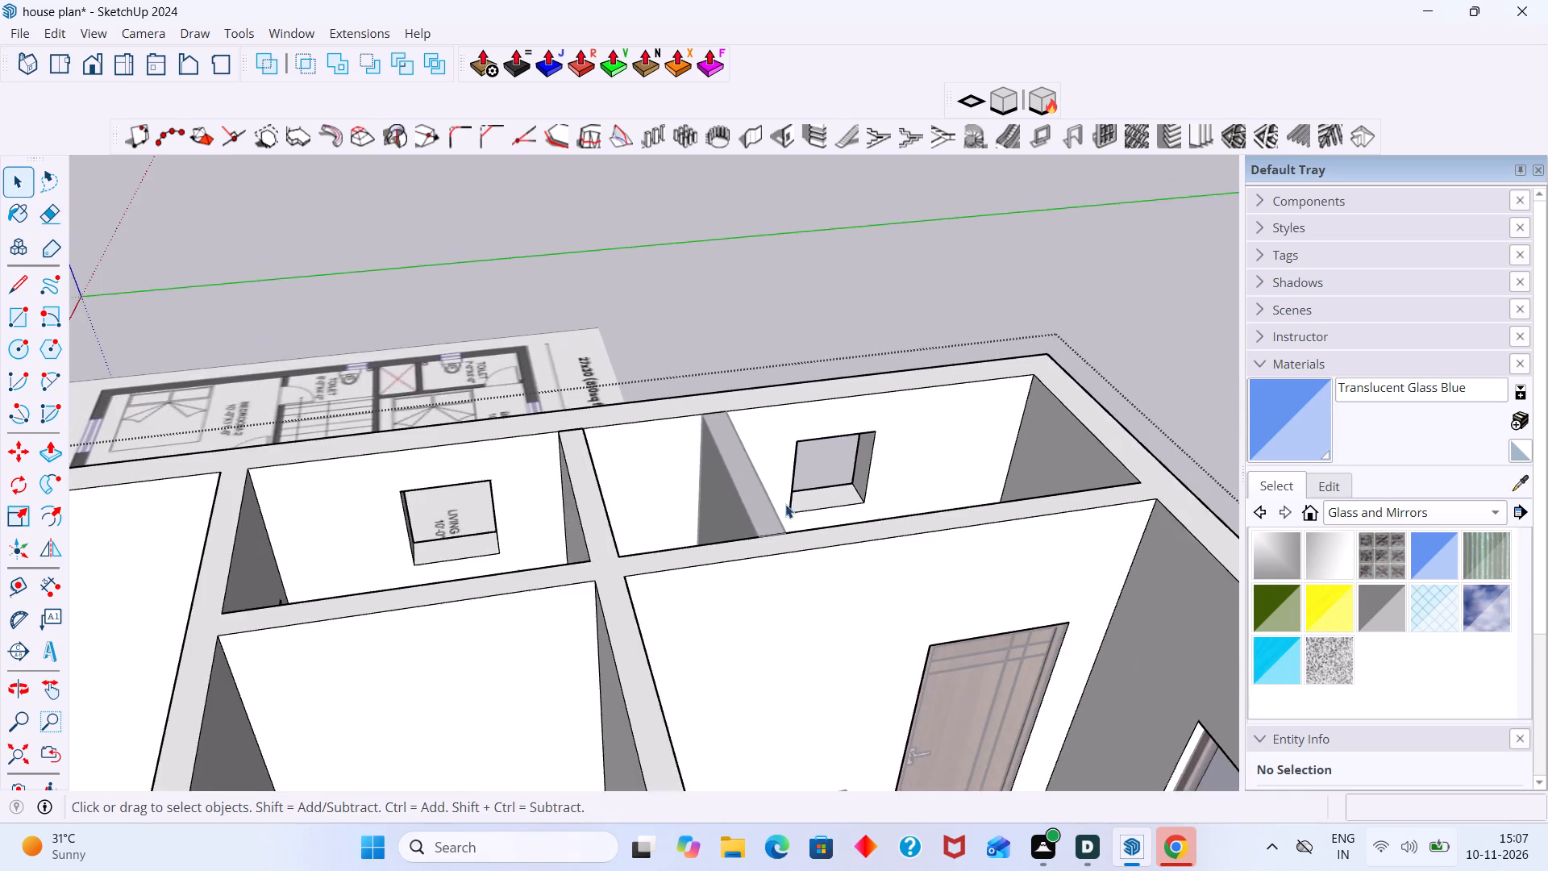
pyautogui.moveTo(785, 504); pyautogui.dragTo(1430, 515, button='middle')
pyautogui.moveTo(893, 477); pyautogui.dragTo(1191, 477, button='middle')
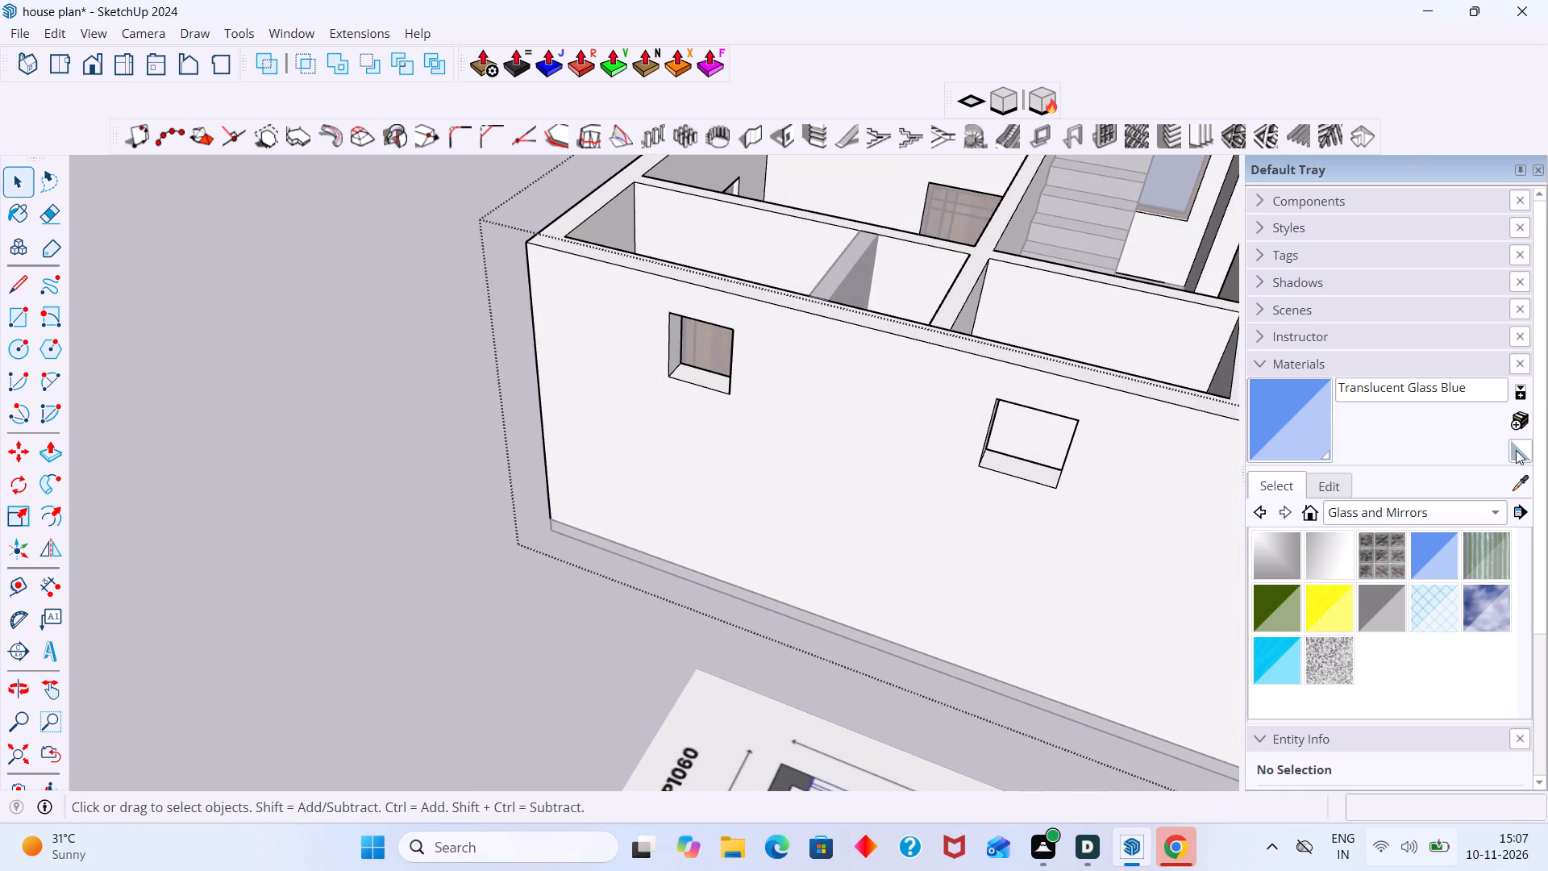
pyautogui.scroll(-5, 950, 558)
pyautogui.keyDown('shift'); pyautogui.moveTo(1041, 495); pyautogui.dragTo(868, 544, button='middle'); pyautogui.keyUp('shift')
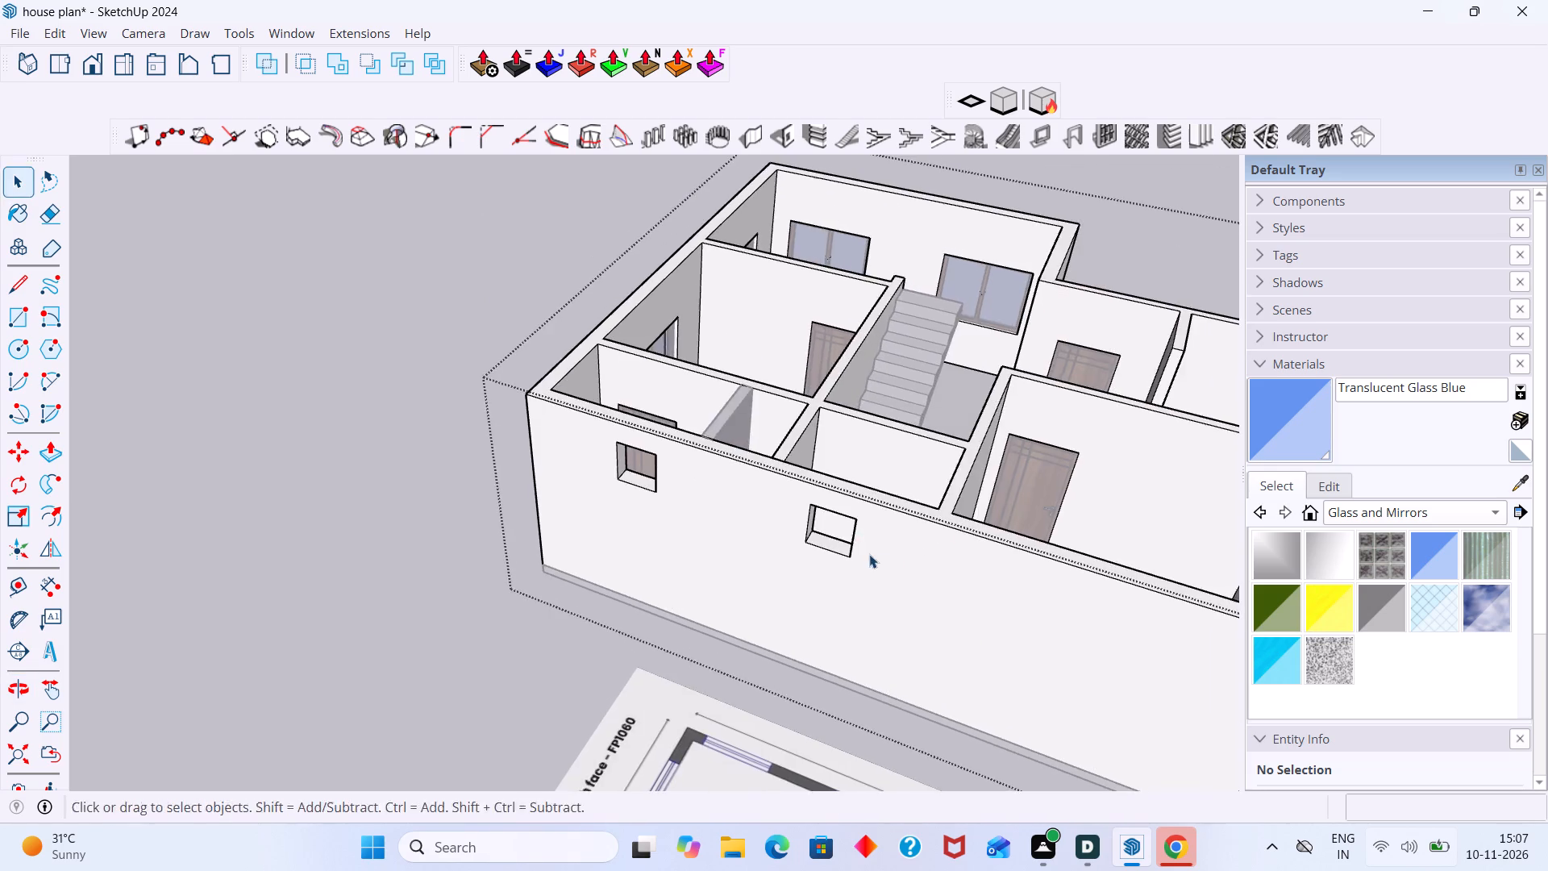
# Draw a rectangle about 2' by 1' 9 11/16" midway through the wall thickness, filling the ventilation opening nearest the house corner.
pyautogui.moveTo(869, 555); pyautogui.dragTo(1092, 584, button='middle')
pyautogui.scroll(5, 855, 463)
pyautogui.moveTo(730, 458); pyautogui.dragTo(721, 358, button='middle')
pyautogui.scroll(-3, 716, 363)
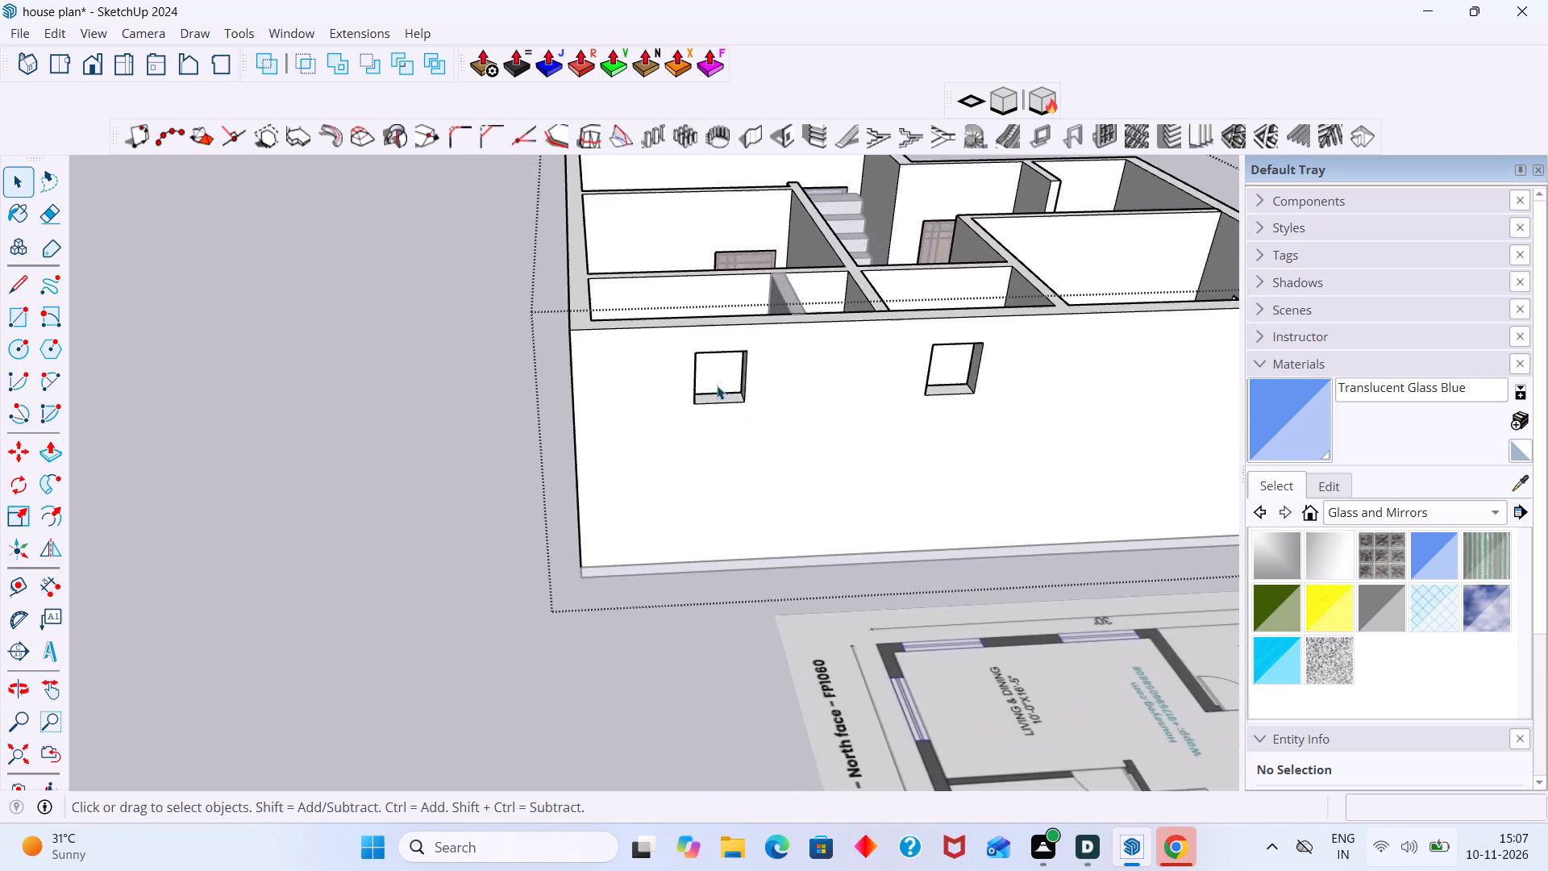
pyautogui.moveTo(708, 416); pyautogui.dragTo(669, 310, button='middle')
pyautogui.moveTo(722, 292); pyautogui.dragTo(622, 279, button='middle')
pyautogui.moveTo(621, 281); pyautogui.dragTo(590, 266, button='middle')
pyautogui.moveTo(589, 269); pyautogui.dragTo(541, 248, button='middle')
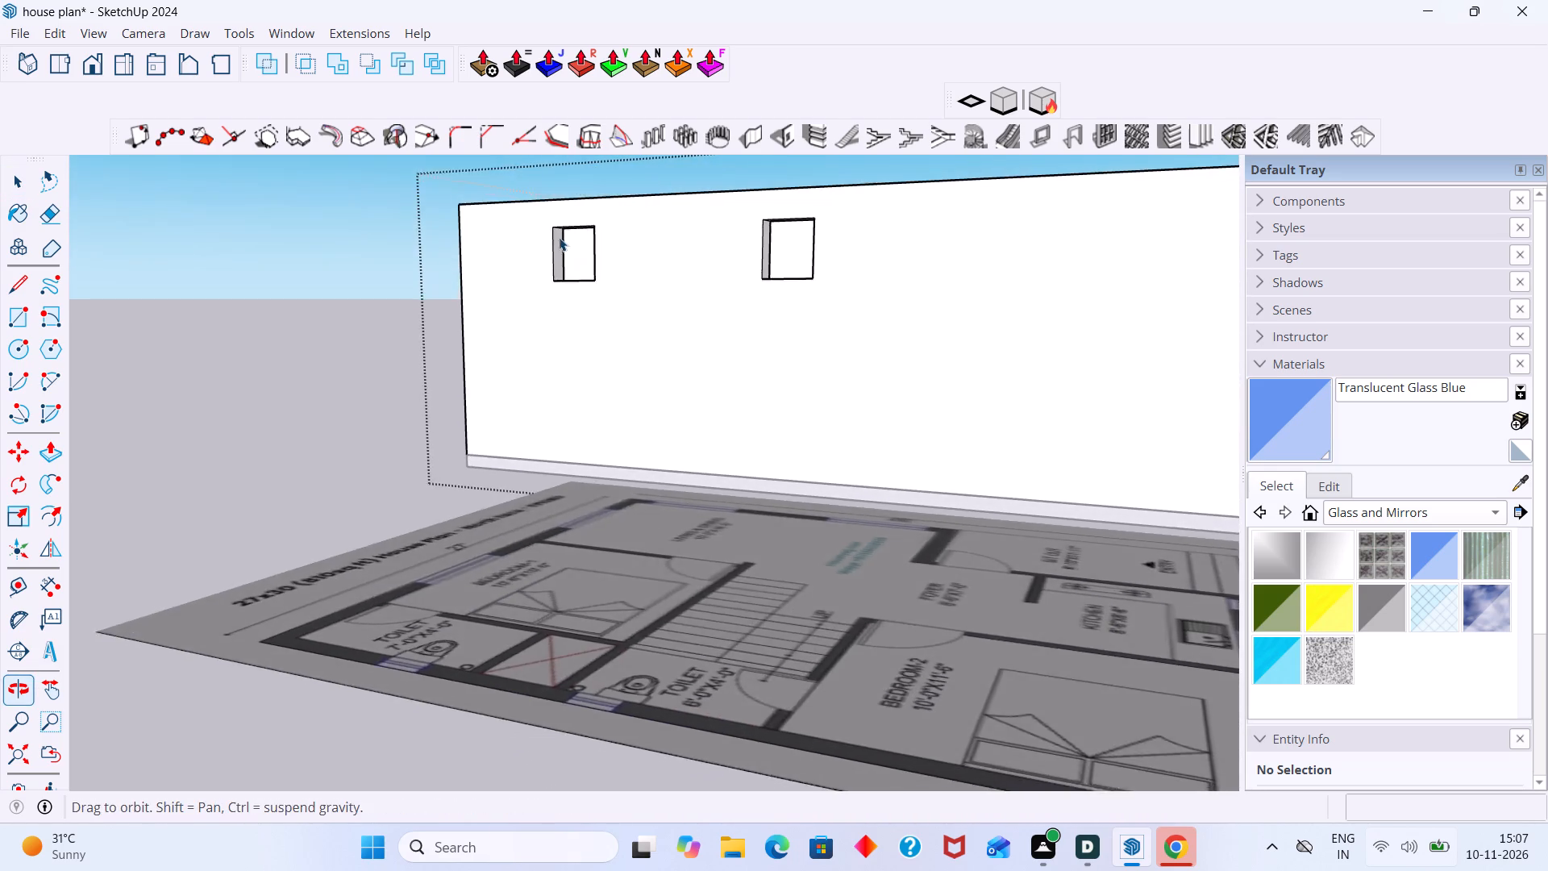
pyautogui.scroll(5, 564, 230)
pyautogui.moveTo(536, 259); pyautogui.dragTo(526, 191, button='middle')
pyautogui.scroll(1, 571, 185)
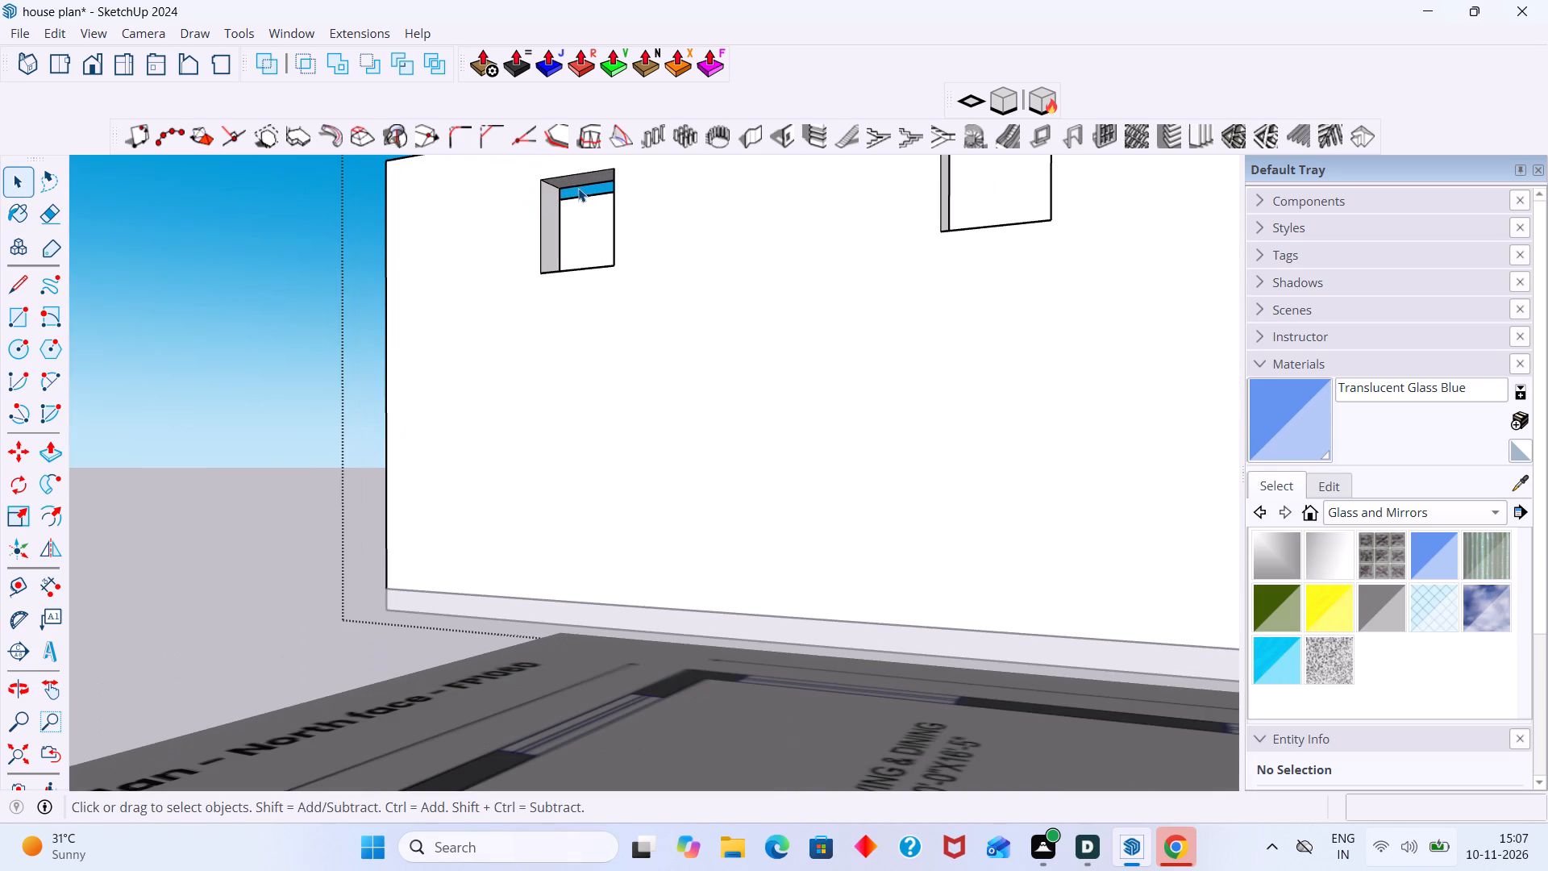
pyautogui.press('r')
pyautogui.scroll(10, 560, 180)
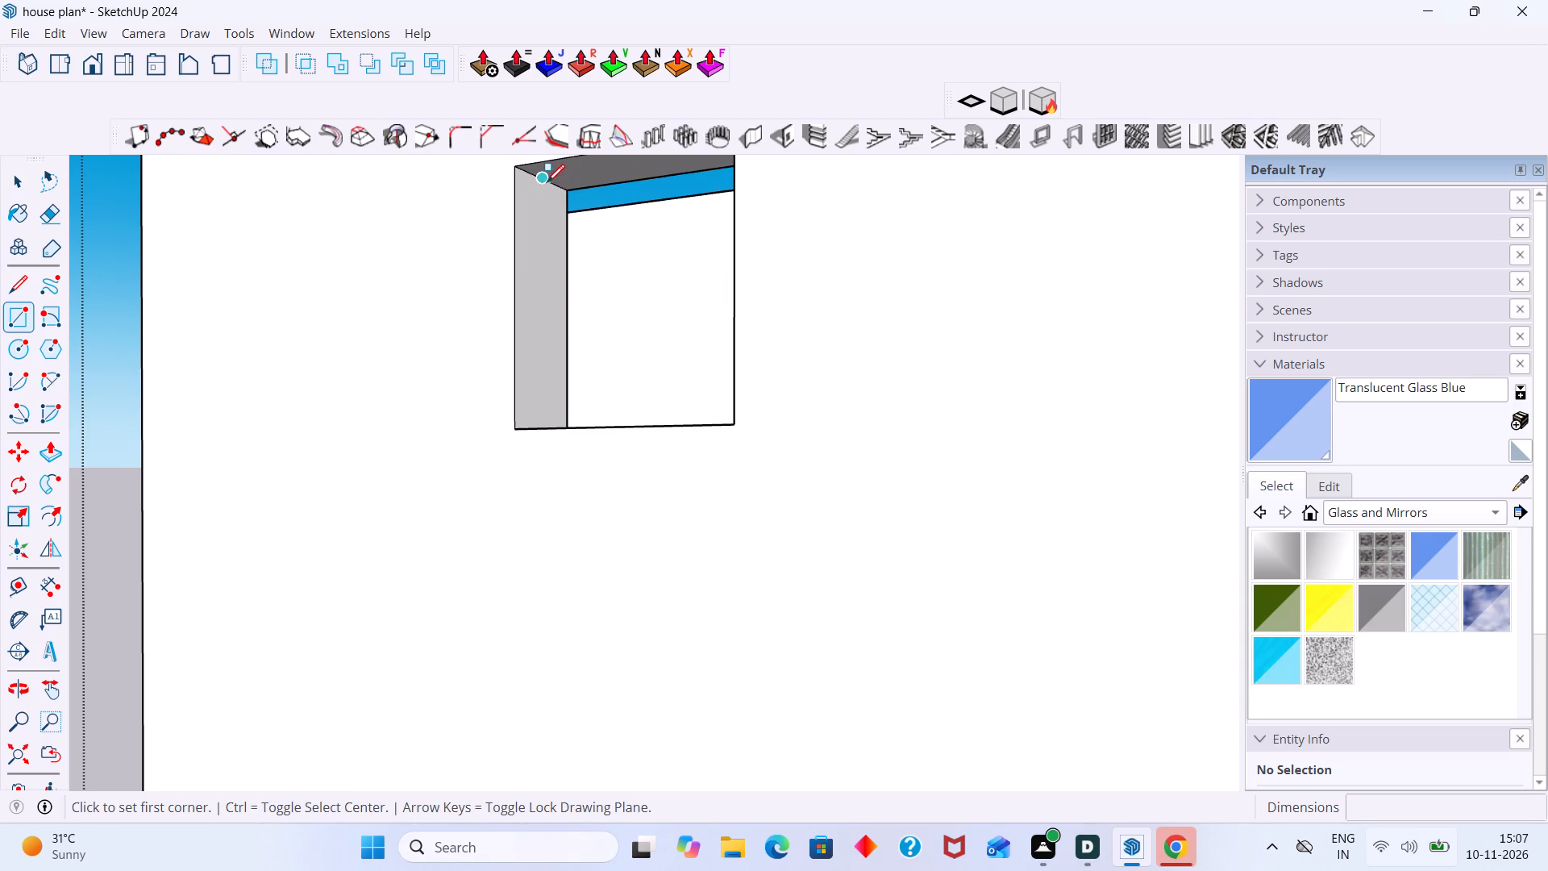
pyautogui.click(547, 182)
pyautogui.moveTo(727, 405); pyautogui.dragTo(895, 484, button='middle')
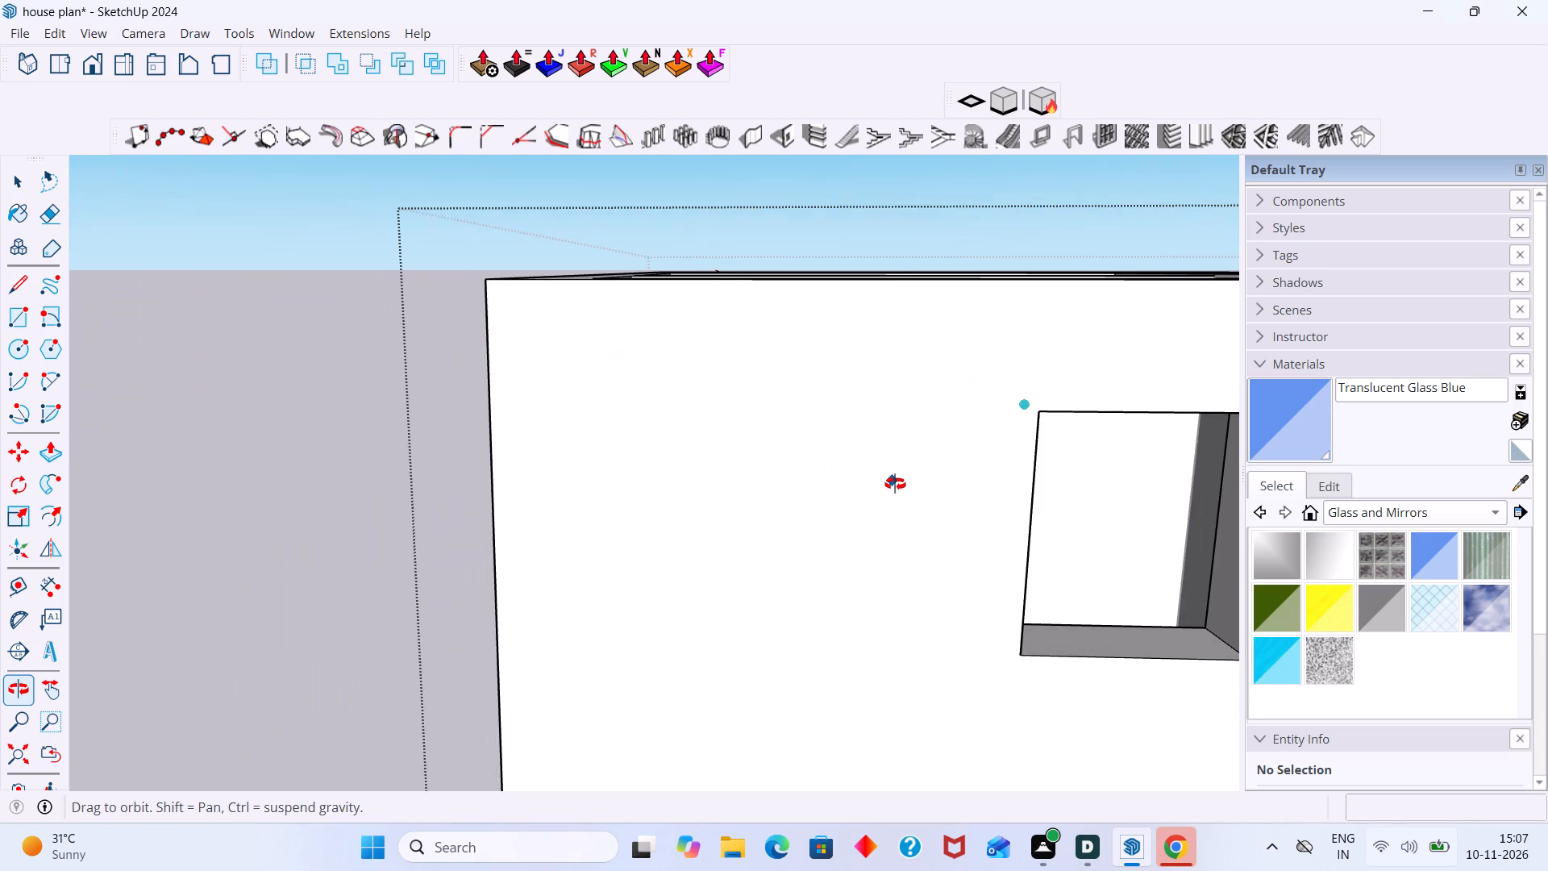
pyautogui.moveTo(895, 484); pyautogui.dragTo(701, 374, button='middle')
pyautogui.scroll(13, 944, 443)
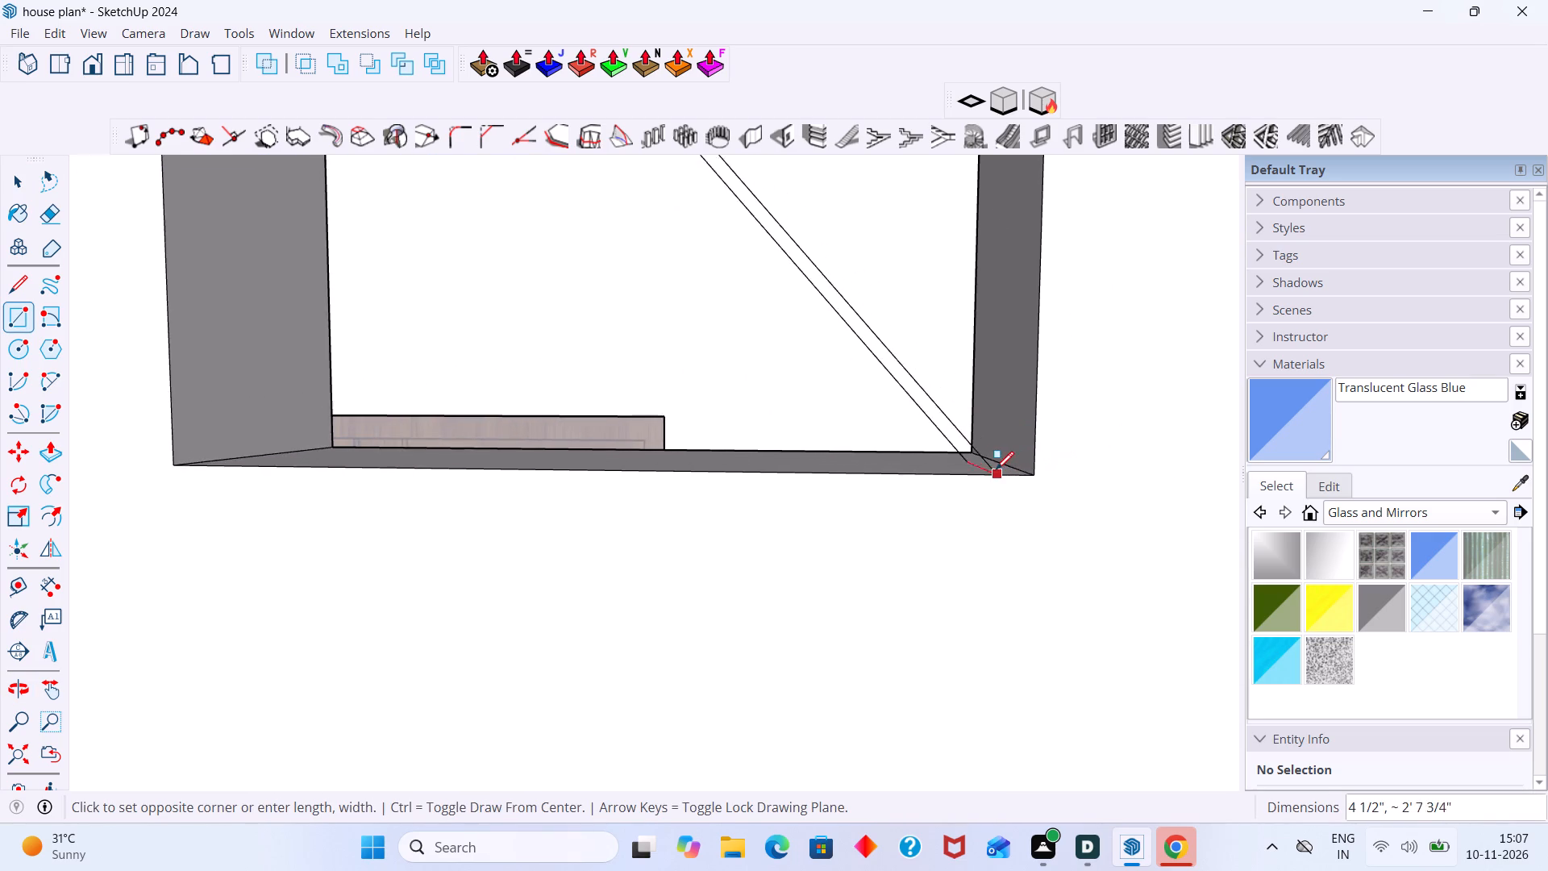
pyautogui.scroll(3, 996, 460)
pyautogui.click(1005, 462)
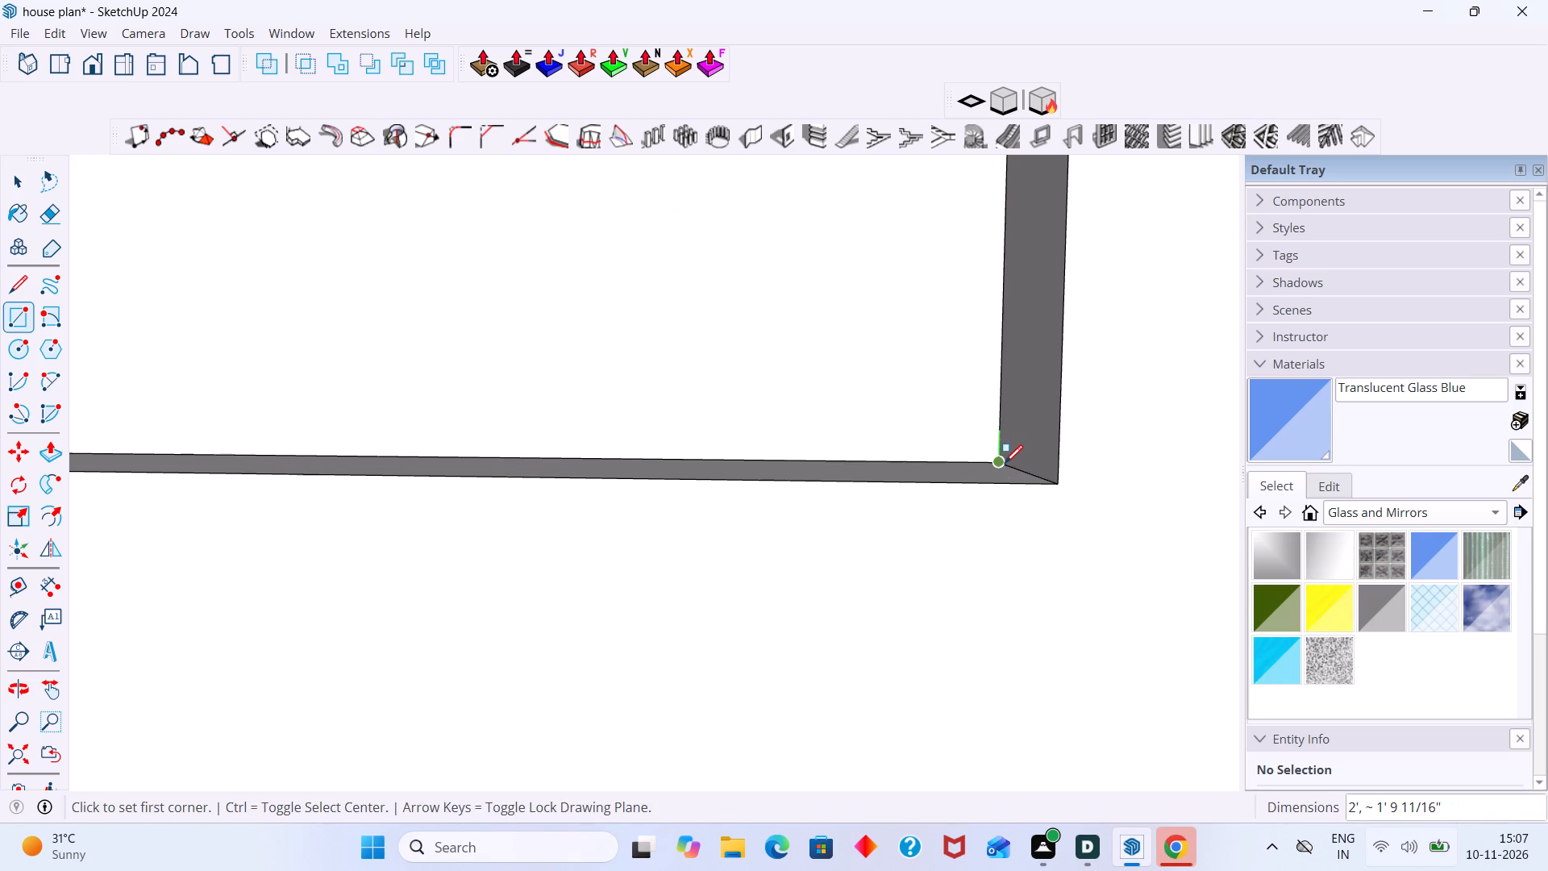
pyautogui.press('space')
pyautogui.scroll(-20, 997, 460)
pyautogui.scroll(-6, 997, 460)
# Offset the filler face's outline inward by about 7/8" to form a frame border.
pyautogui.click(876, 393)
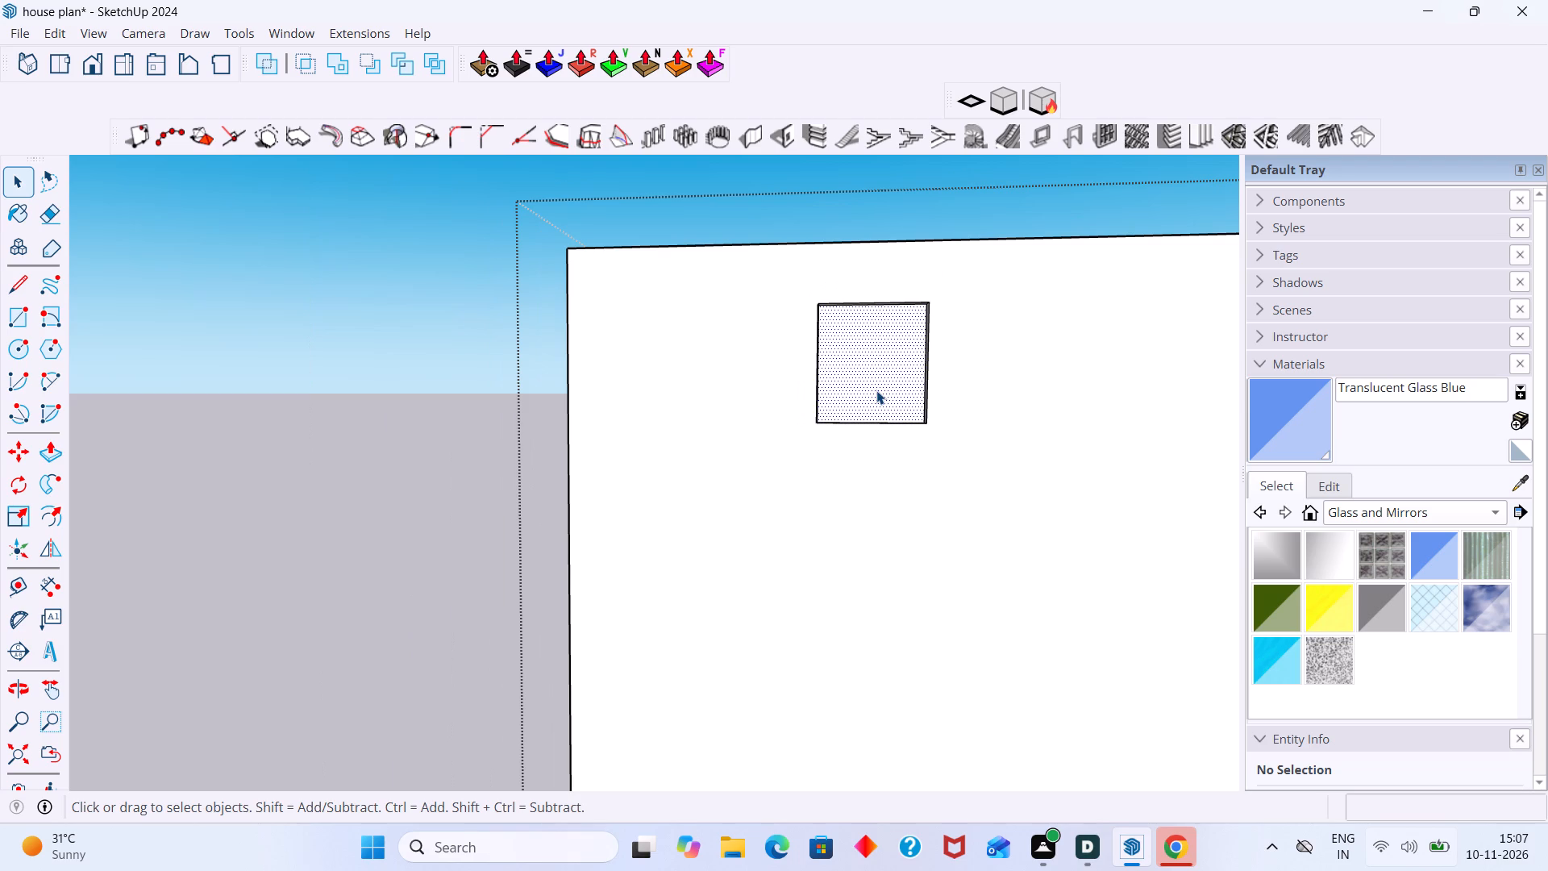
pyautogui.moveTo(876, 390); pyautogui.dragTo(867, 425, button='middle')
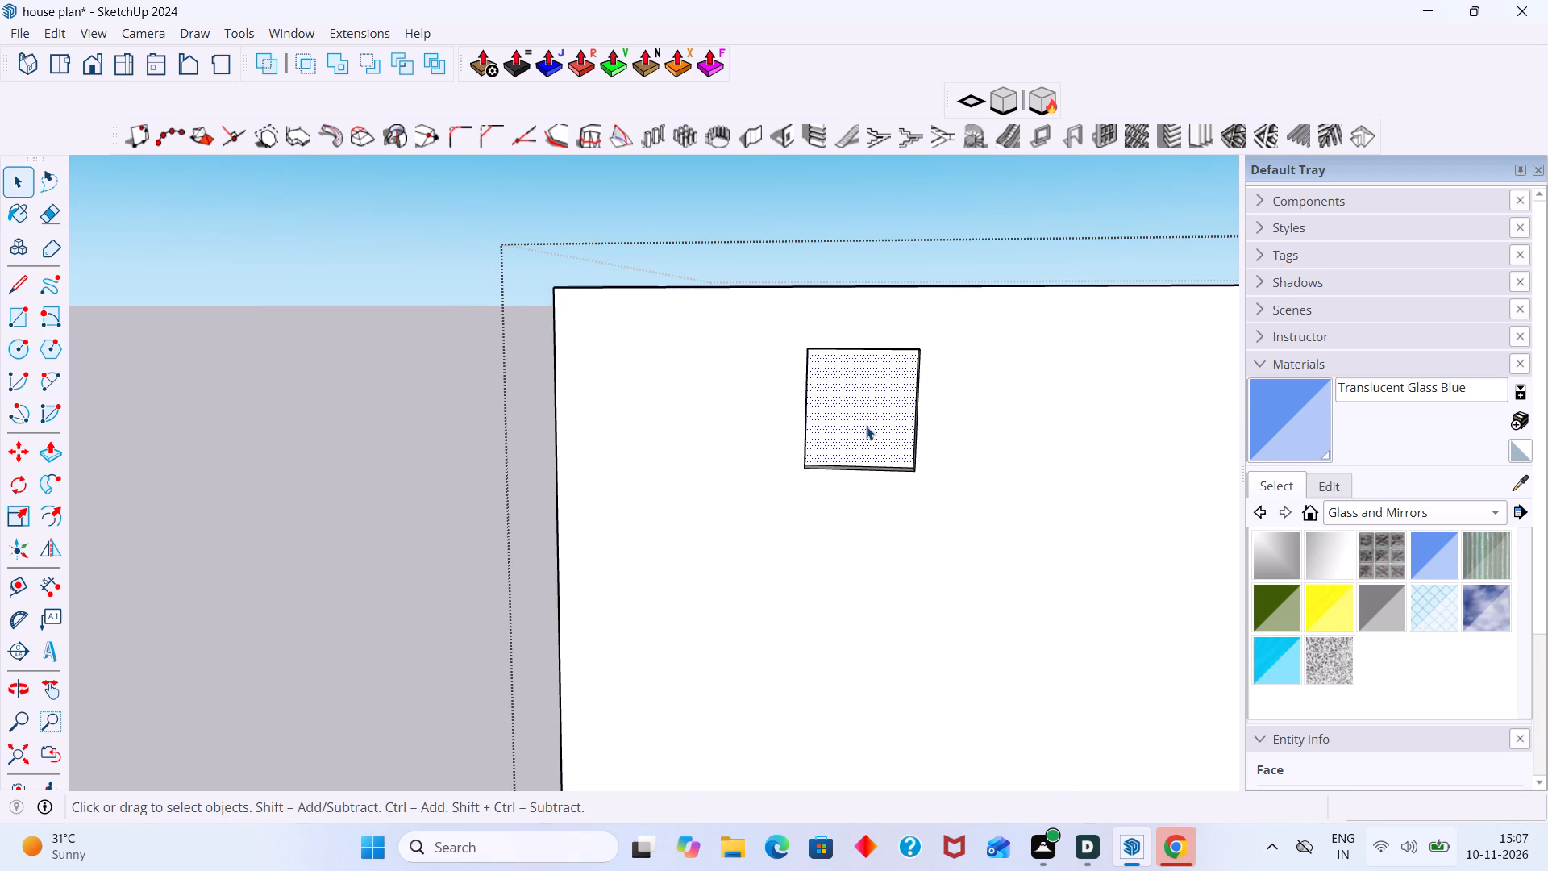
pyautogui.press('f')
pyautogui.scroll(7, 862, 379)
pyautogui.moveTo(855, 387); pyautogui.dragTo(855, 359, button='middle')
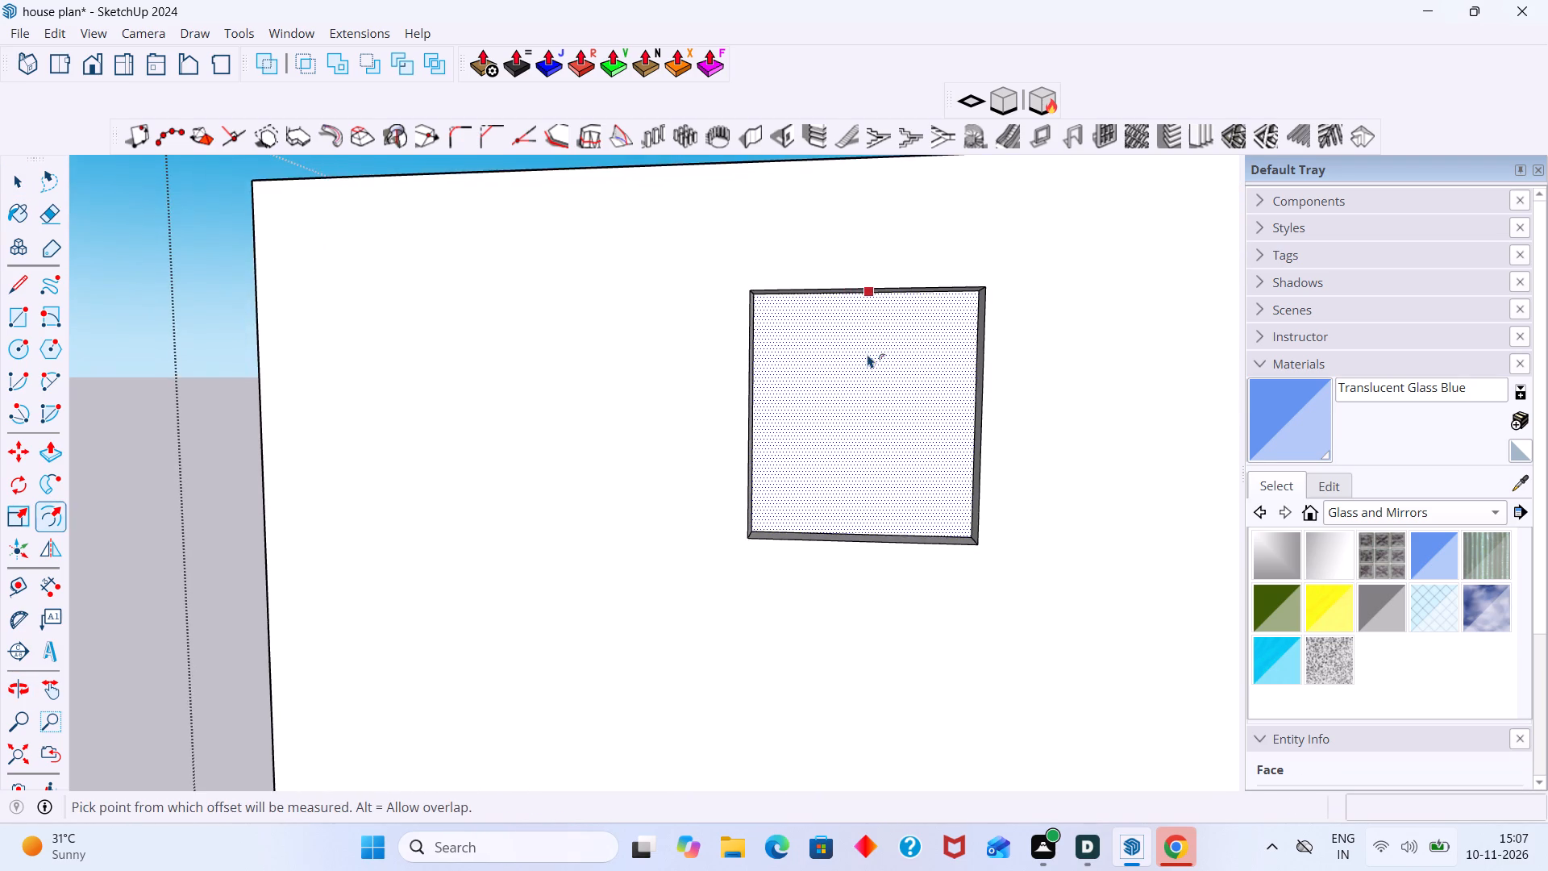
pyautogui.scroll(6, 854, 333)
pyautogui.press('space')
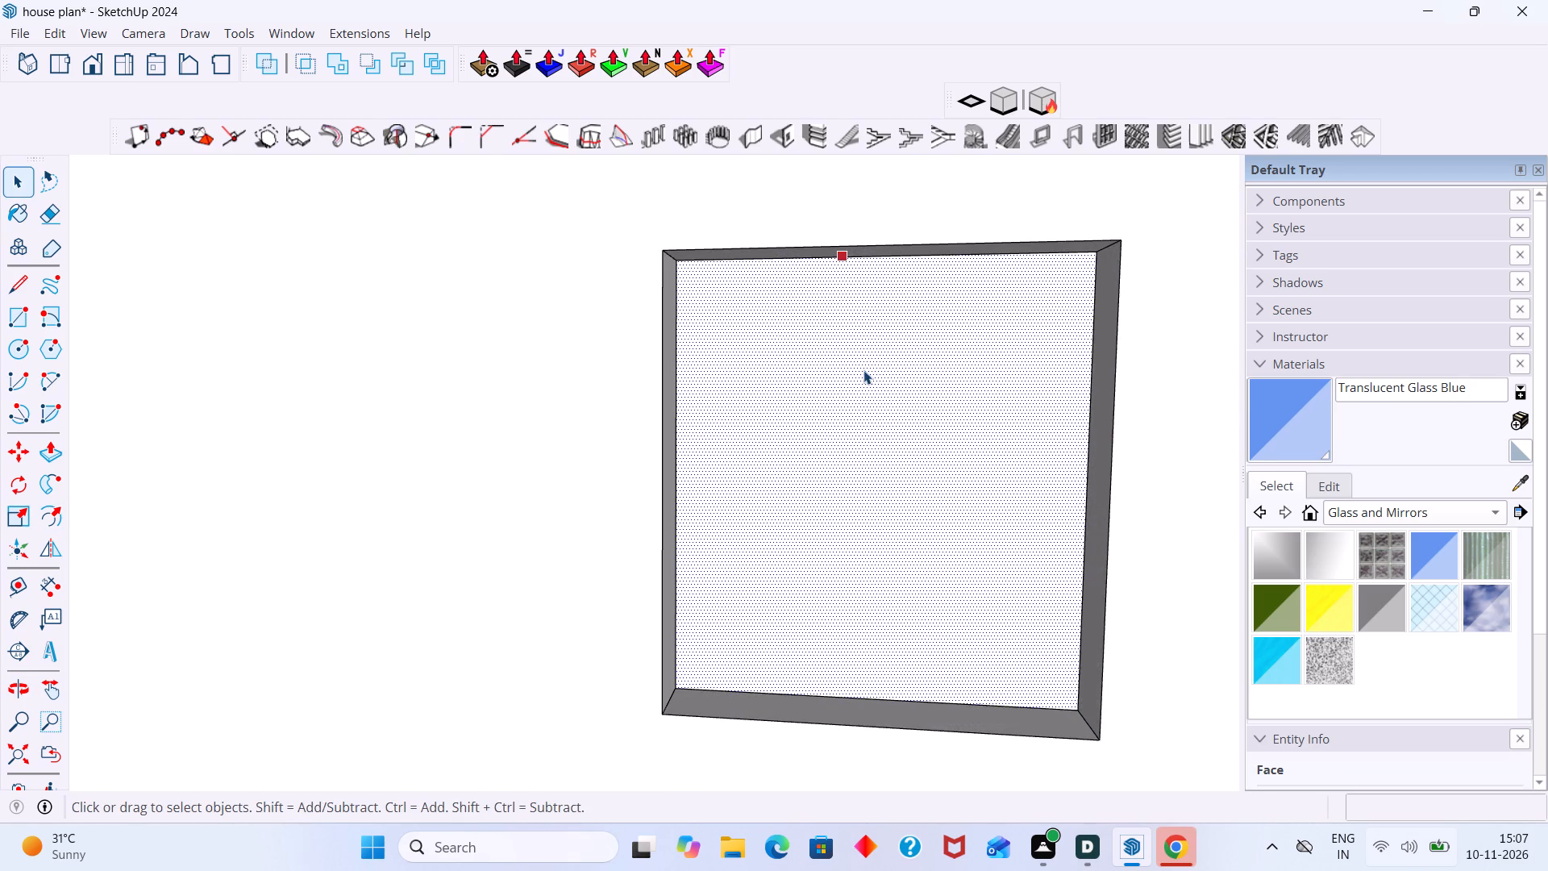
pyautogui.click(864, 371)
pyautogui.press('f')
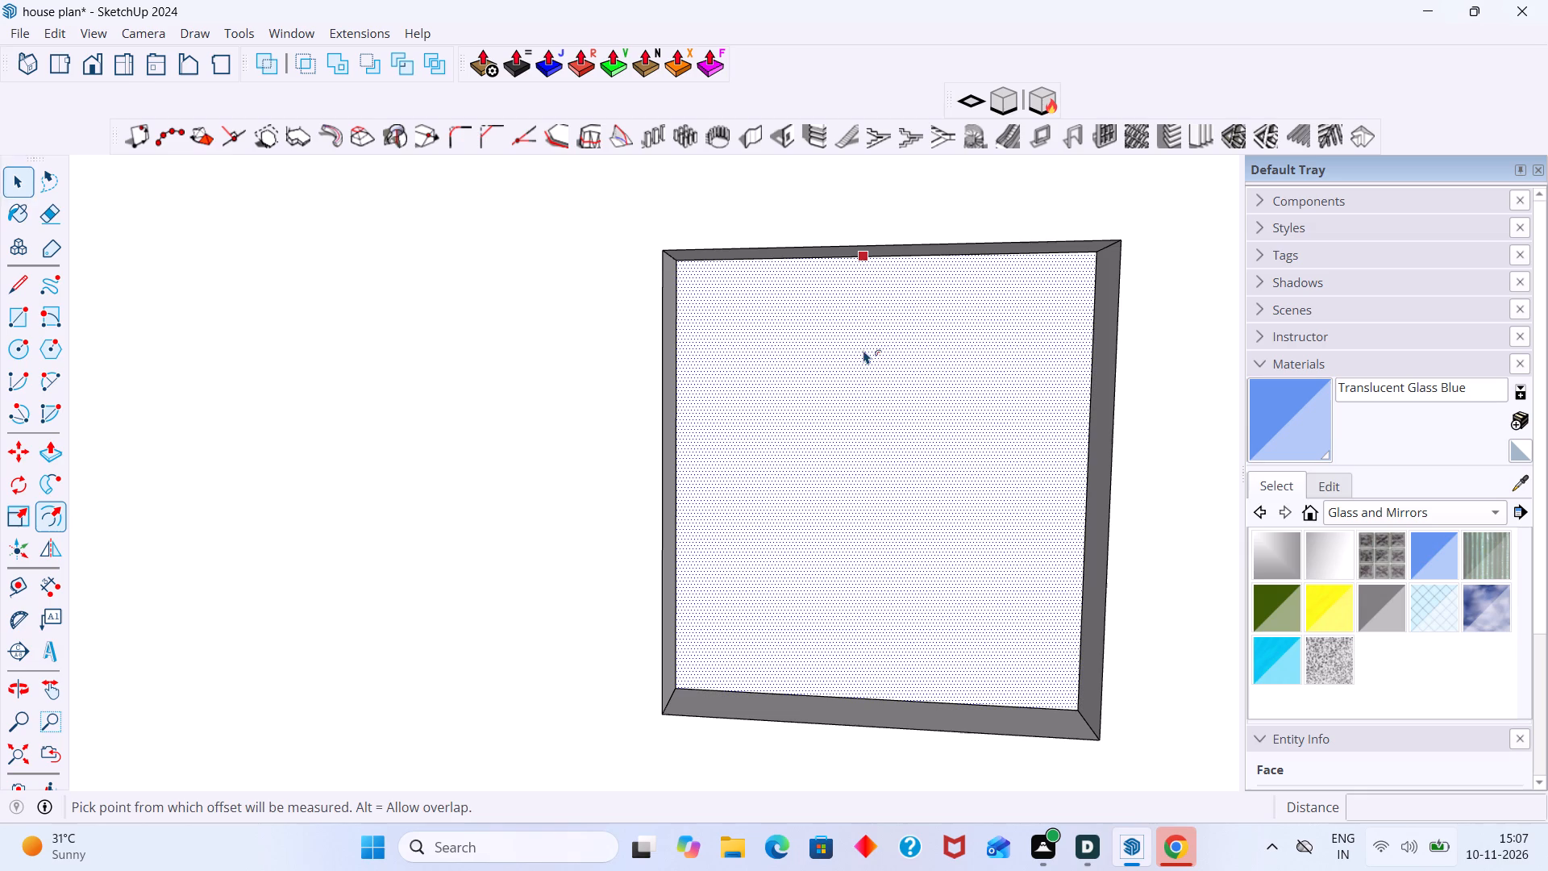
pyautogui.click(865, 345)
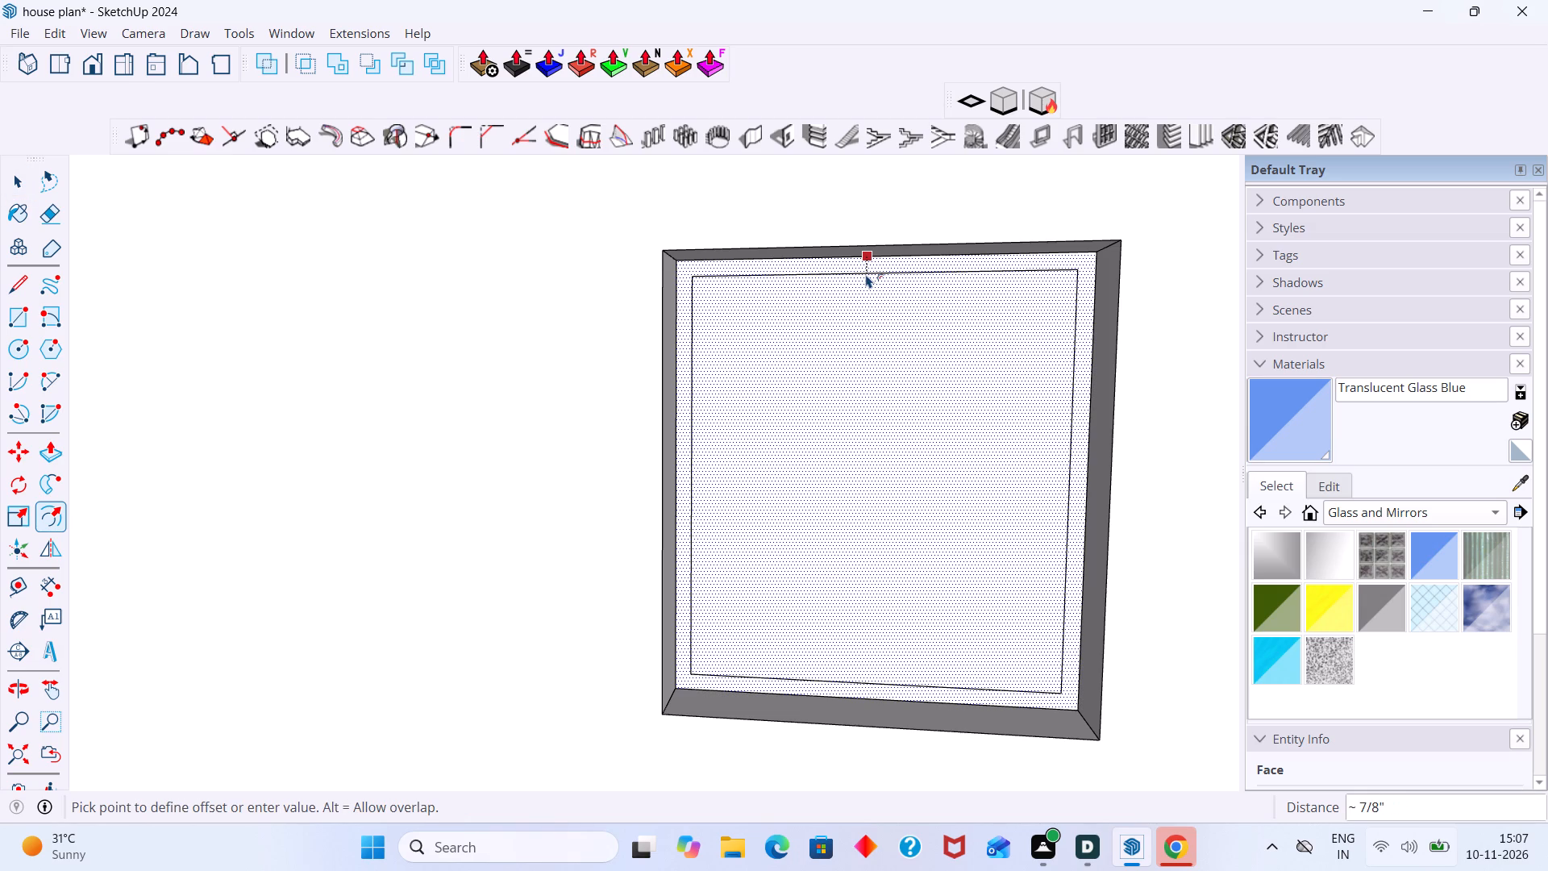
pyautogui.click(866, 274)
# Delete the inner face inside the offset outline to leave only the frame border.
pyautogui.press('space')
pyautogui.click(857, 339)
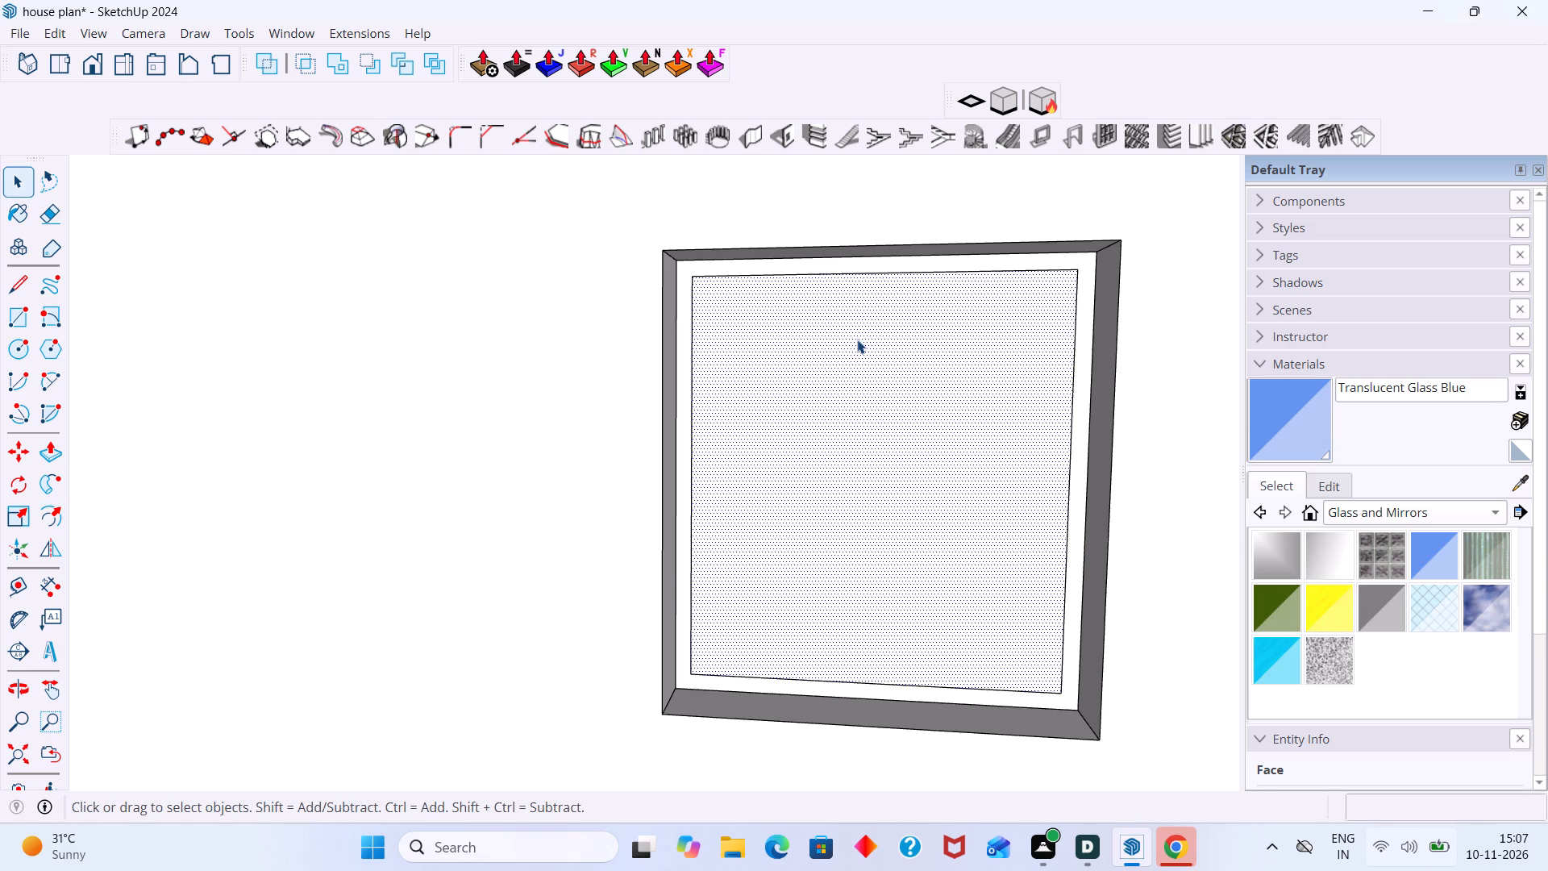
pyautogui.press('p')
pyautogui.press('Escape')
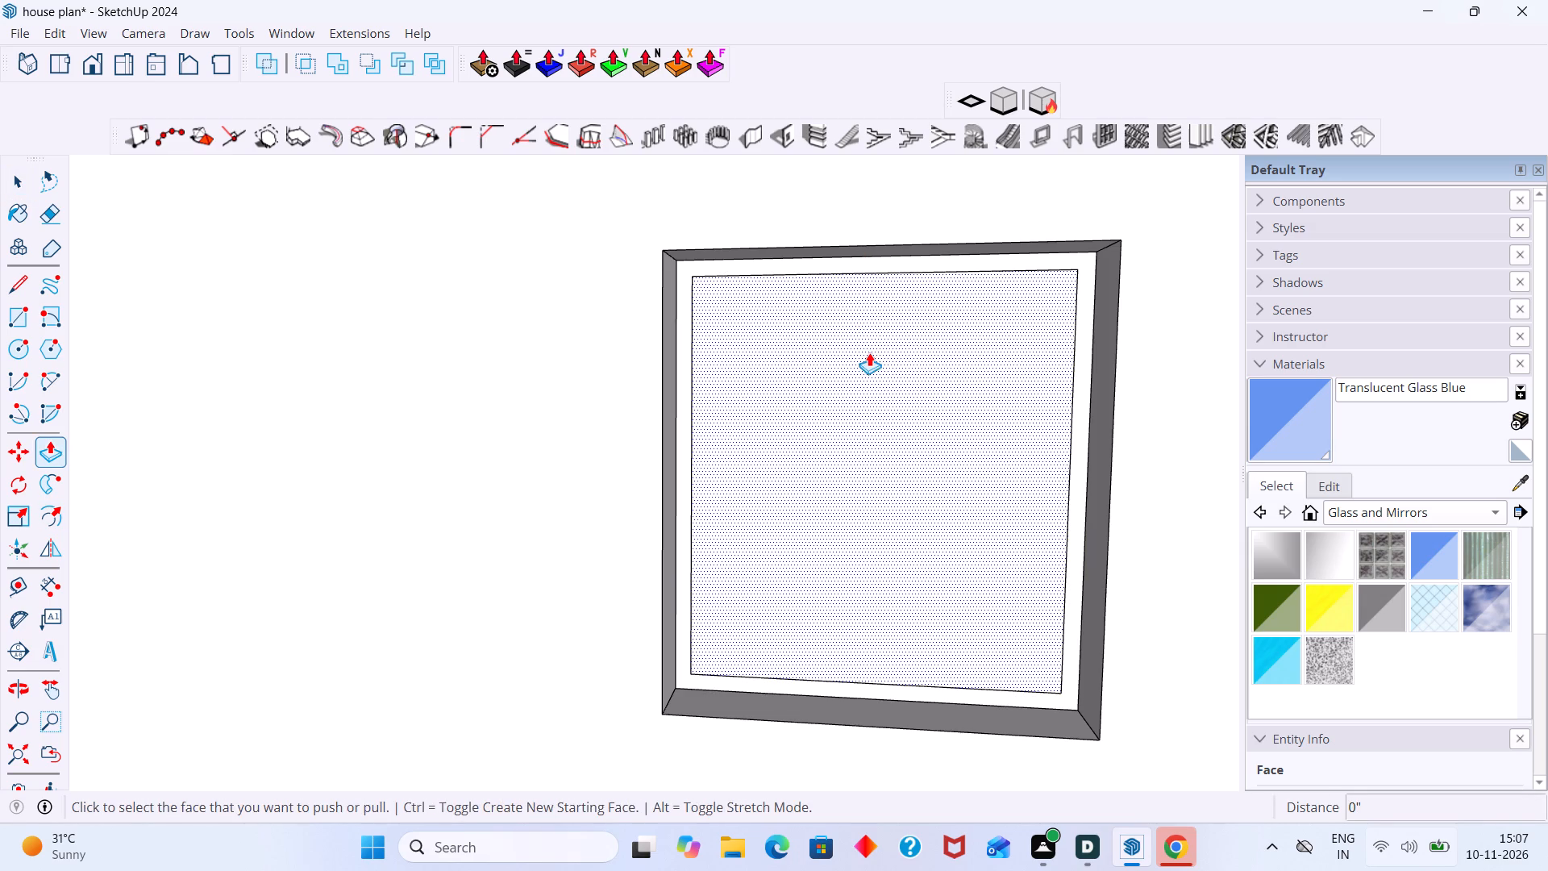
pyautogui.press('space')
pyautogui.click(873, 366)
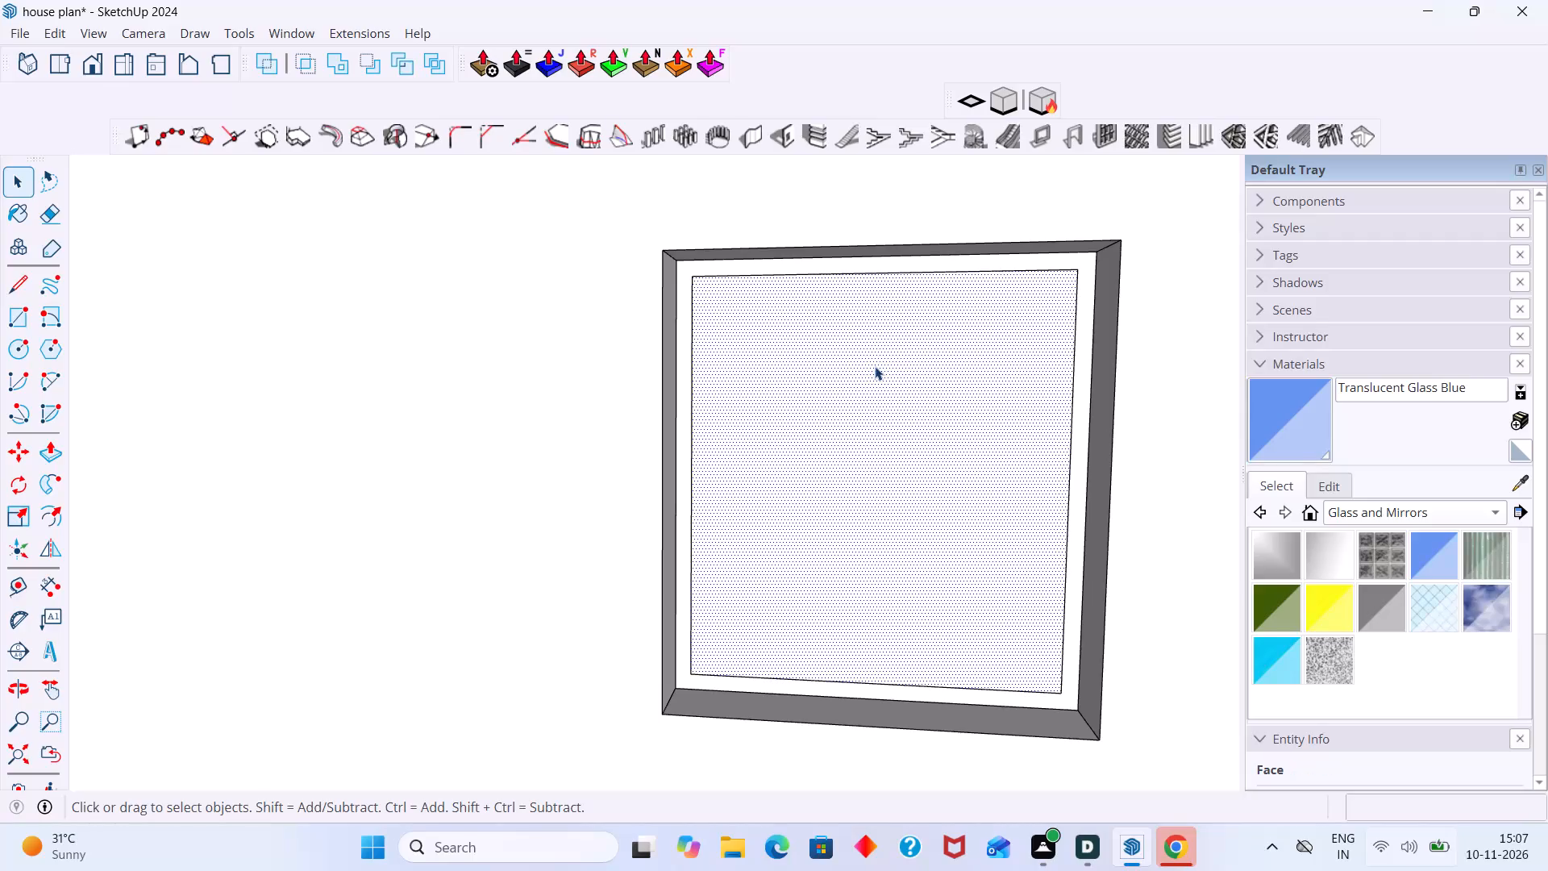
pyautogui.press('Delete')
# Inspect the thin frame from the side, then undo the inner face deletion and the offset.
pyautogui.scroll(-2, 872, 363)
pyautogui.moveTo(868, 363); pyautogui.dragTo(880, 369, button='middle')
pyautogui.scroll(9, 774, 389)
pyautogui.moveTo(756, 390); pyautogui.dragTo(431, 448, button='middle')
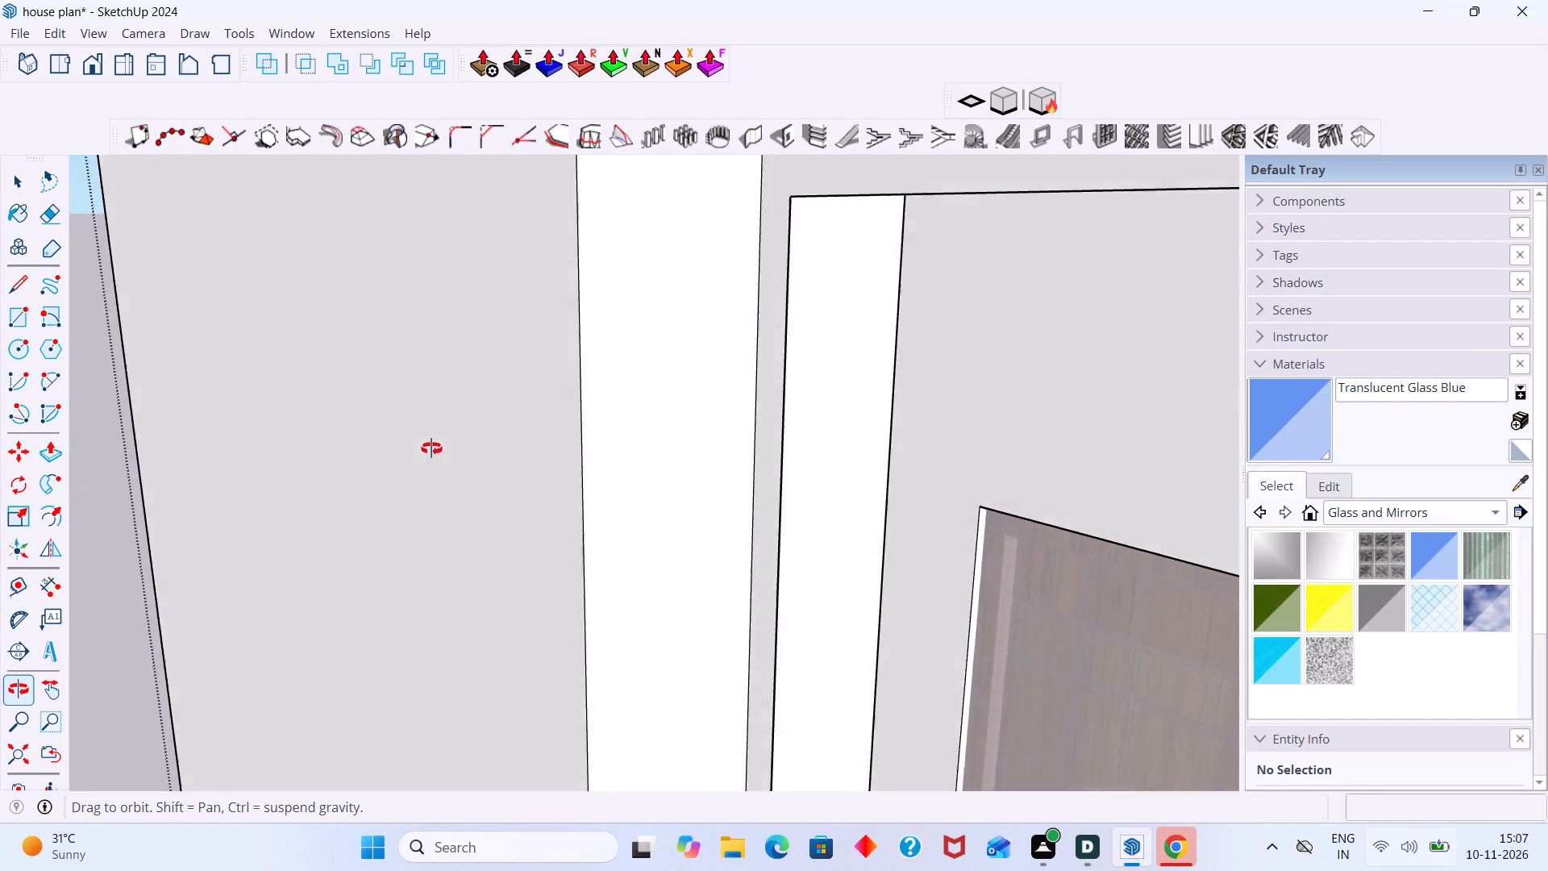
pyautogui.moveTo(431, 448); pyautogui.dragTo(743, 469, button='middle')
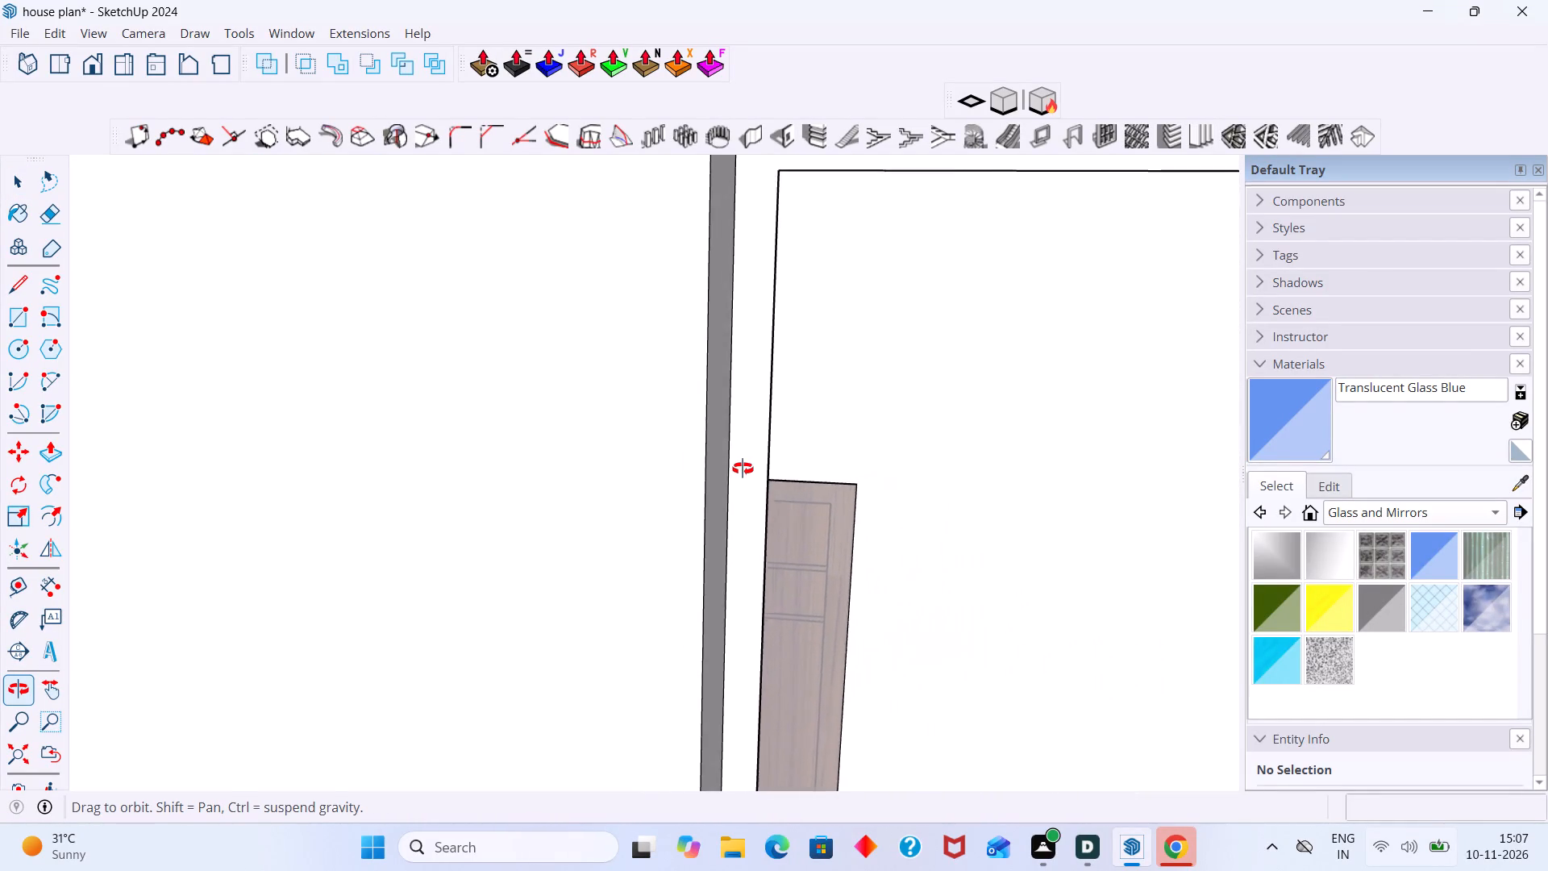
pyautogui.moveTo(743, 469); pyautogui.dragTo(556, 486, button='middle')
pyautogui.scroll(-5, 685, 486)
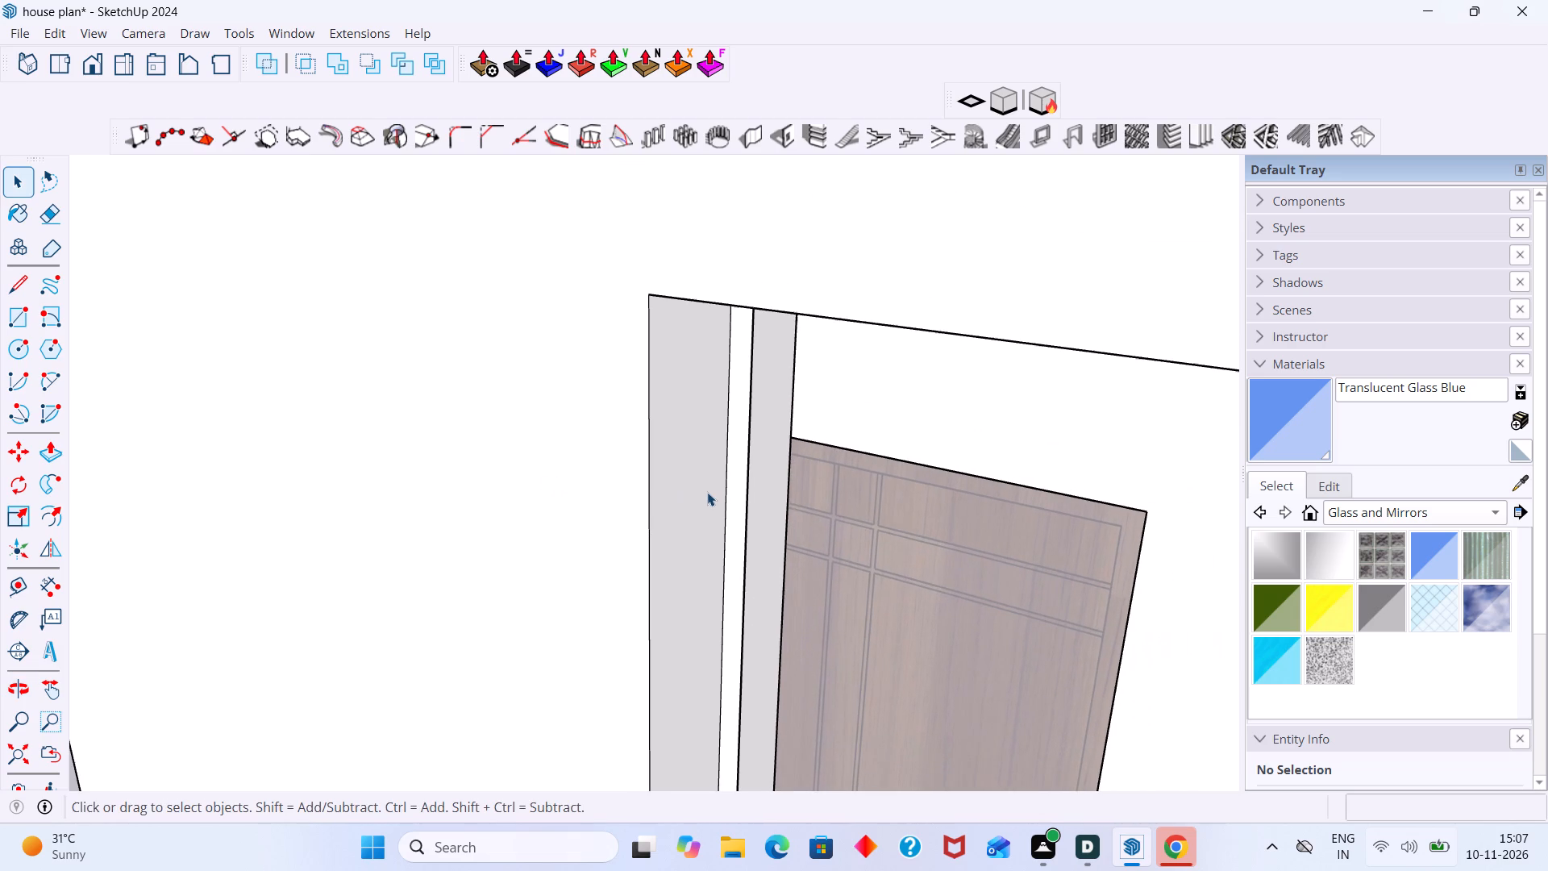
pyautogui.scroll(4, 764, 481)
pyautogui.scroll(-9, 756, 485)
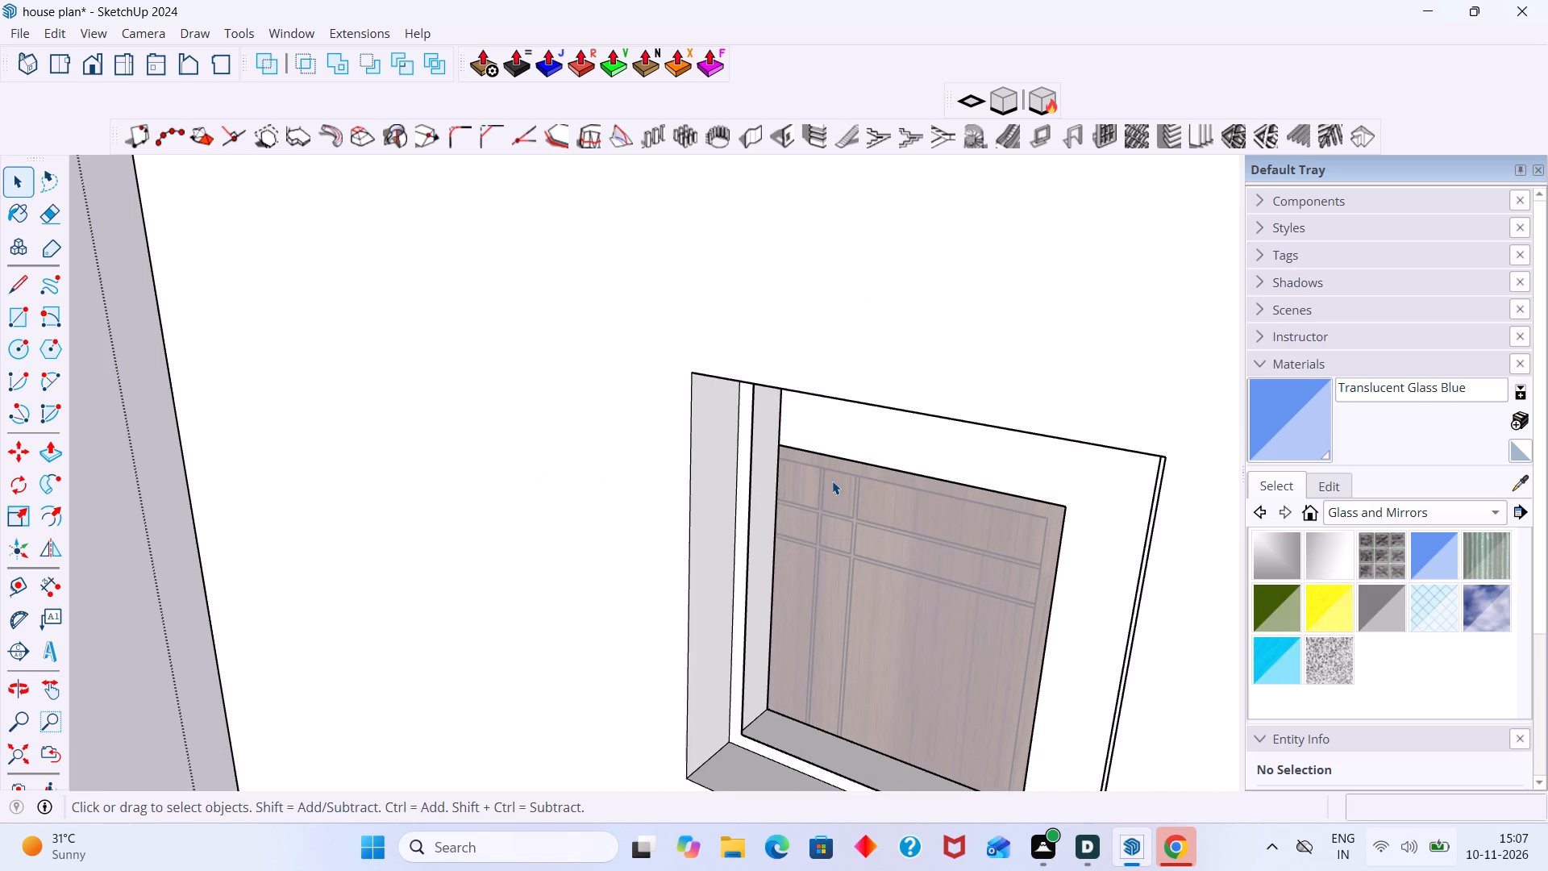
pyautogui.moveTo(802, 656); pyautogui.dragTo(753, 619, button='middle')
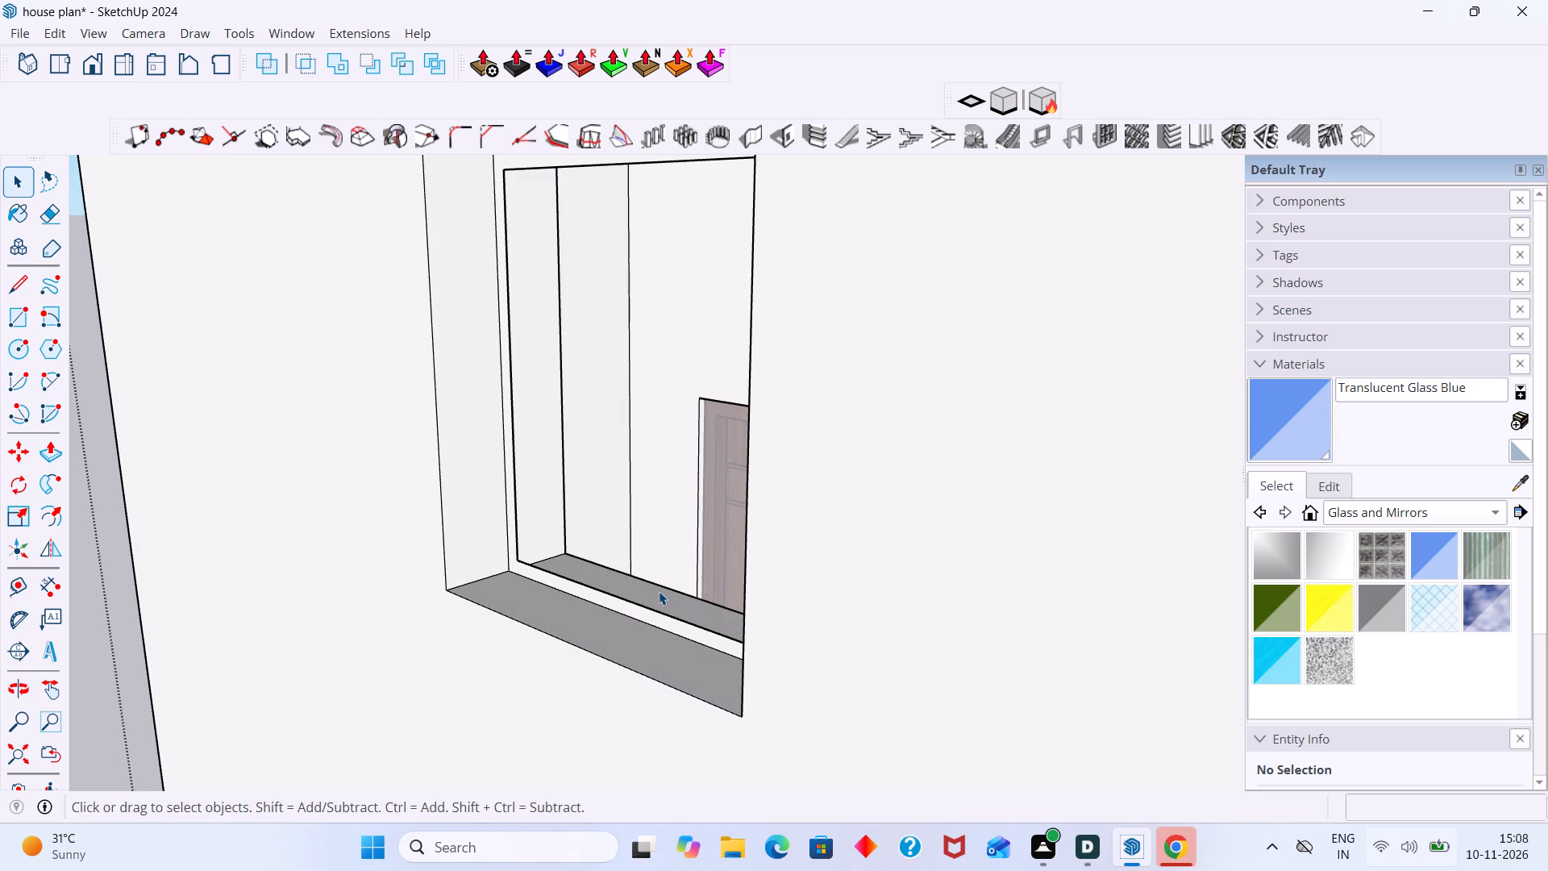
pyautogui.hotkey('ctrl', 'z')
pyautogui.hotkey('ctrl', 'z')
# Select the filler face in the ventilation opening nearest the house corner.
pyautogui.scroll(-5, 654, 583)
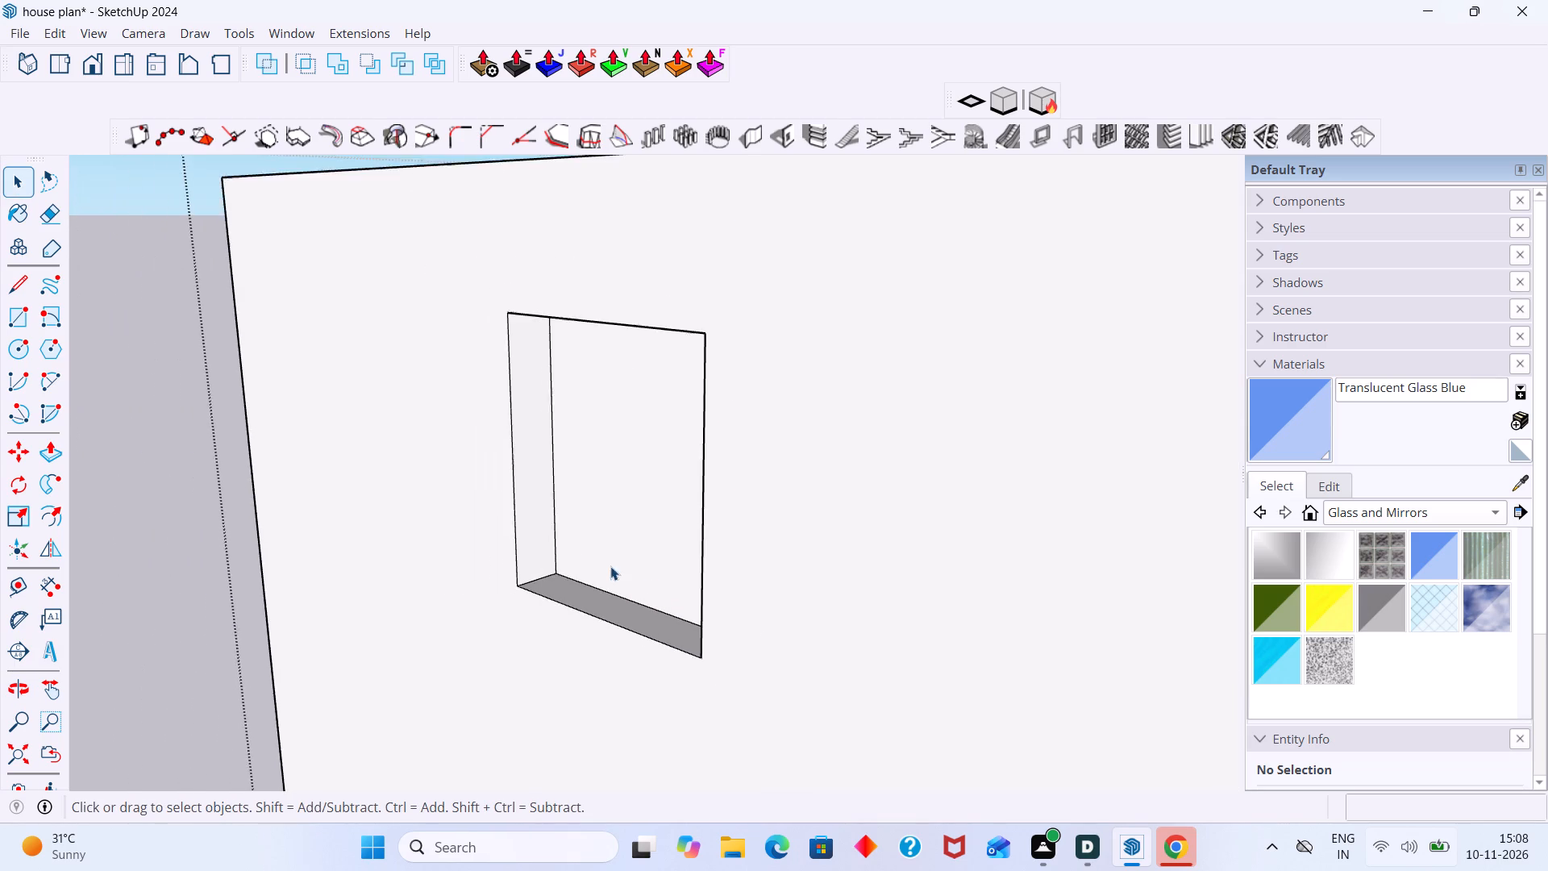
pyautogui.scroll(-1, 610, 566)
pyautogui.moveTo(610, 565); pyautogui.dragTo(1190, 821, button='middle')
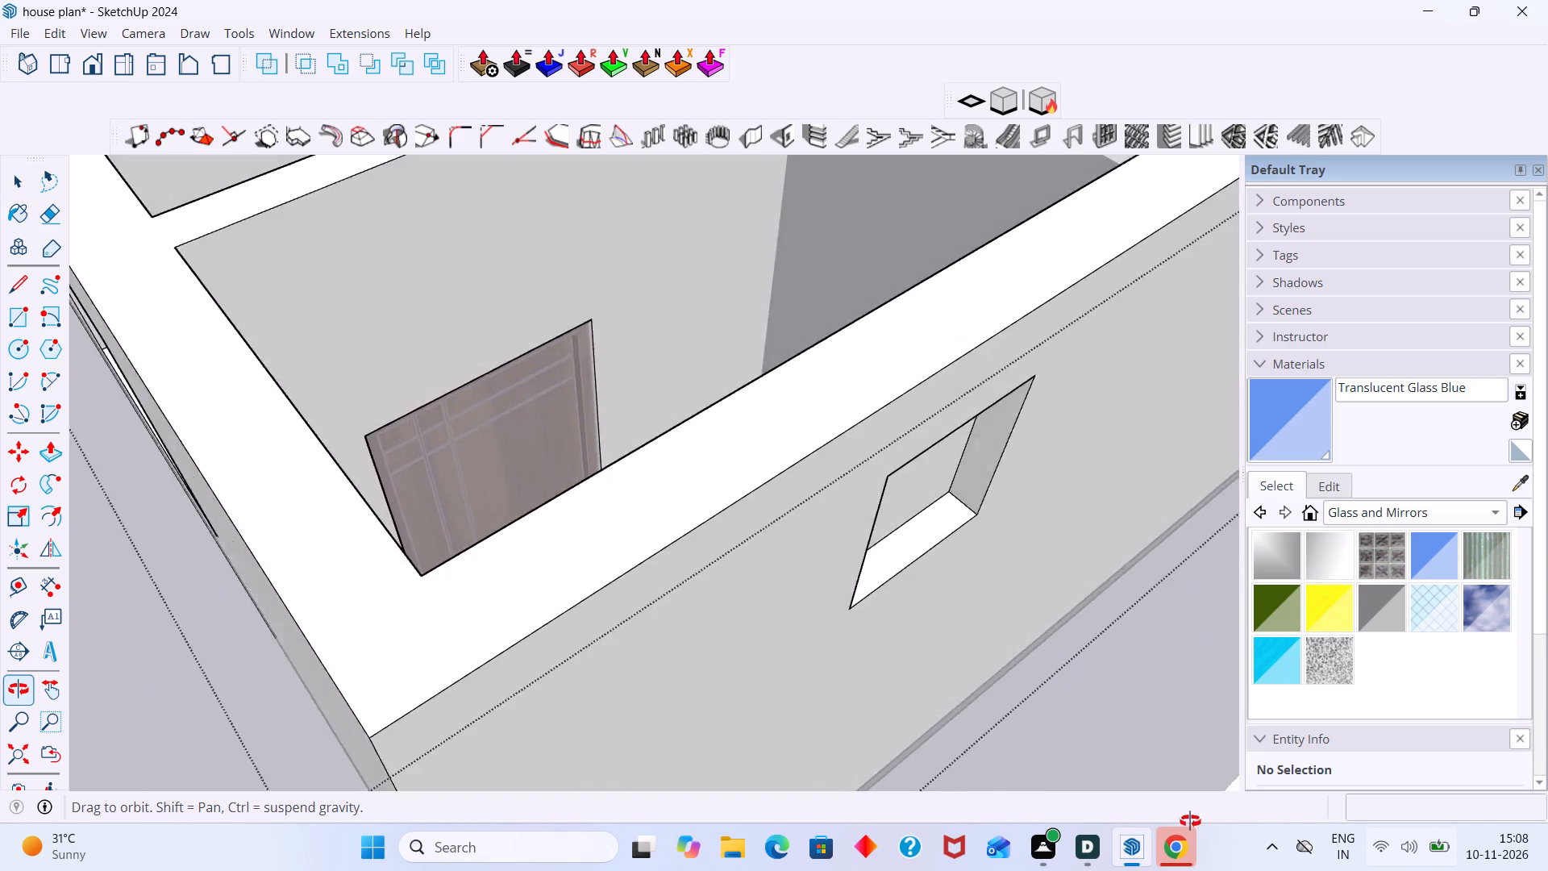
pyautogui.moveTo(1190, 821); pyautogui.dragTo(818, 488, button='middle')
pyautogui.click(755, 470)
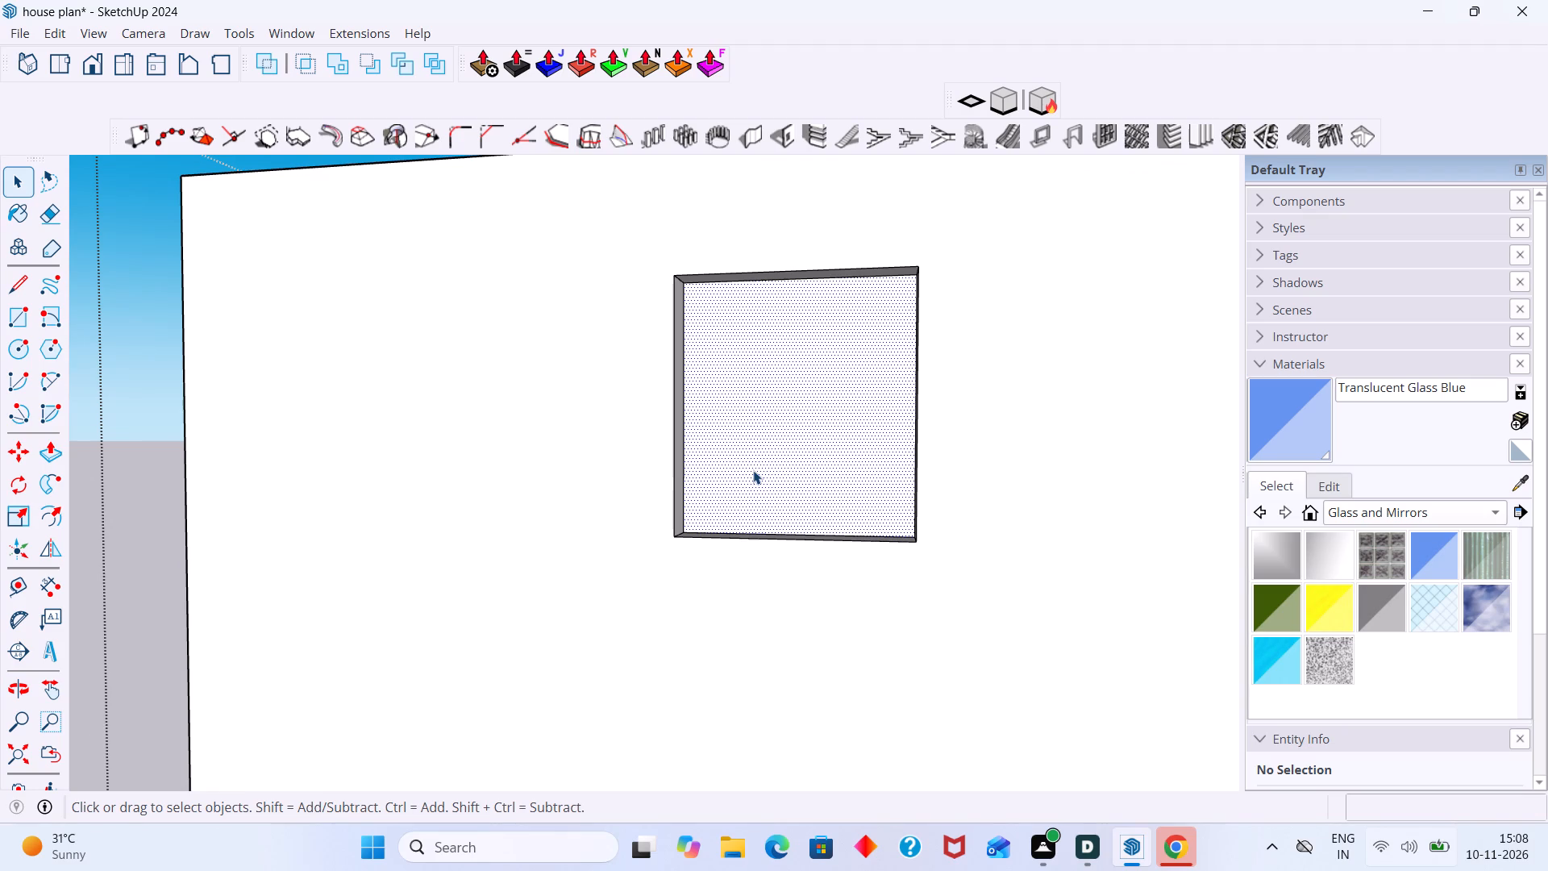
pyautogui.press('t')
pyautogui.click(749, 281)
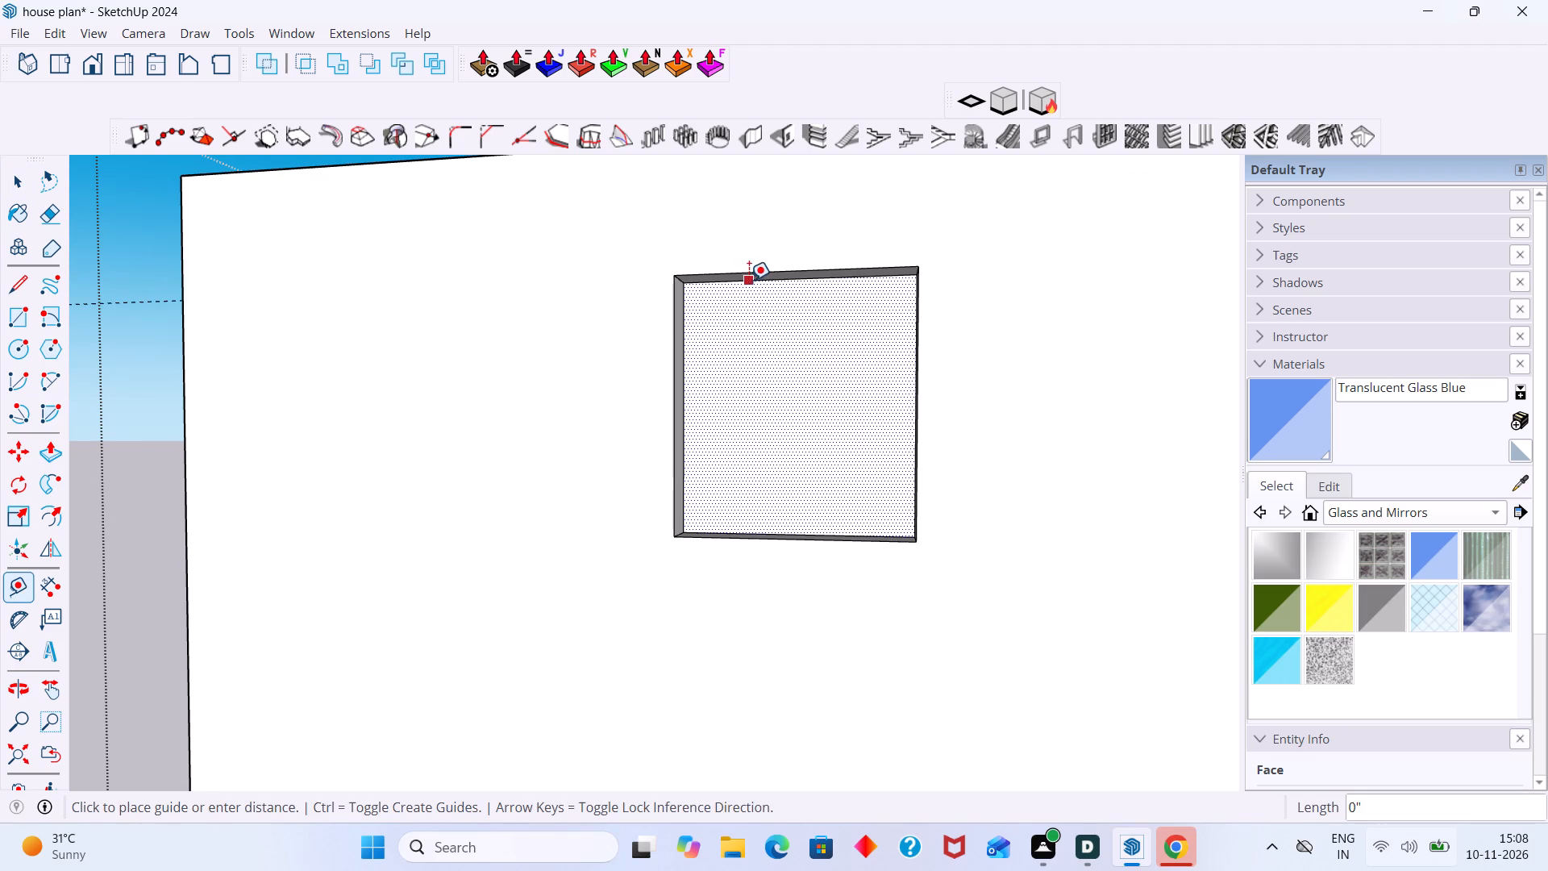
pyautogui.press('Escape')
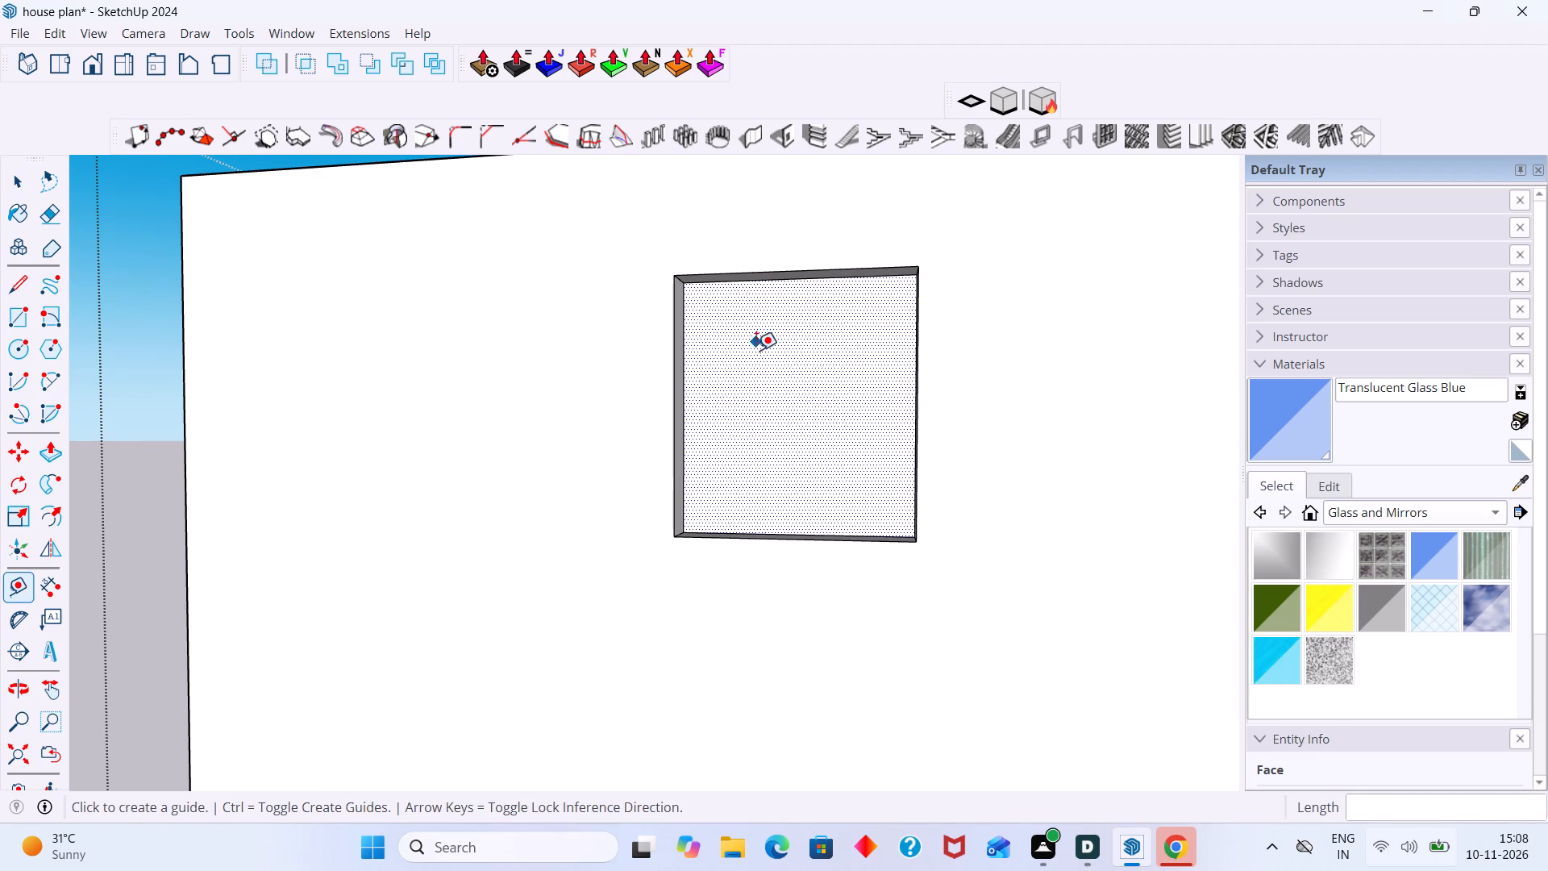
# Offset the selected face's outline inward by about 1 1/4" to form the ventilation frame border.
pyautogui.press('f')
pyautogui.click(714, 393)
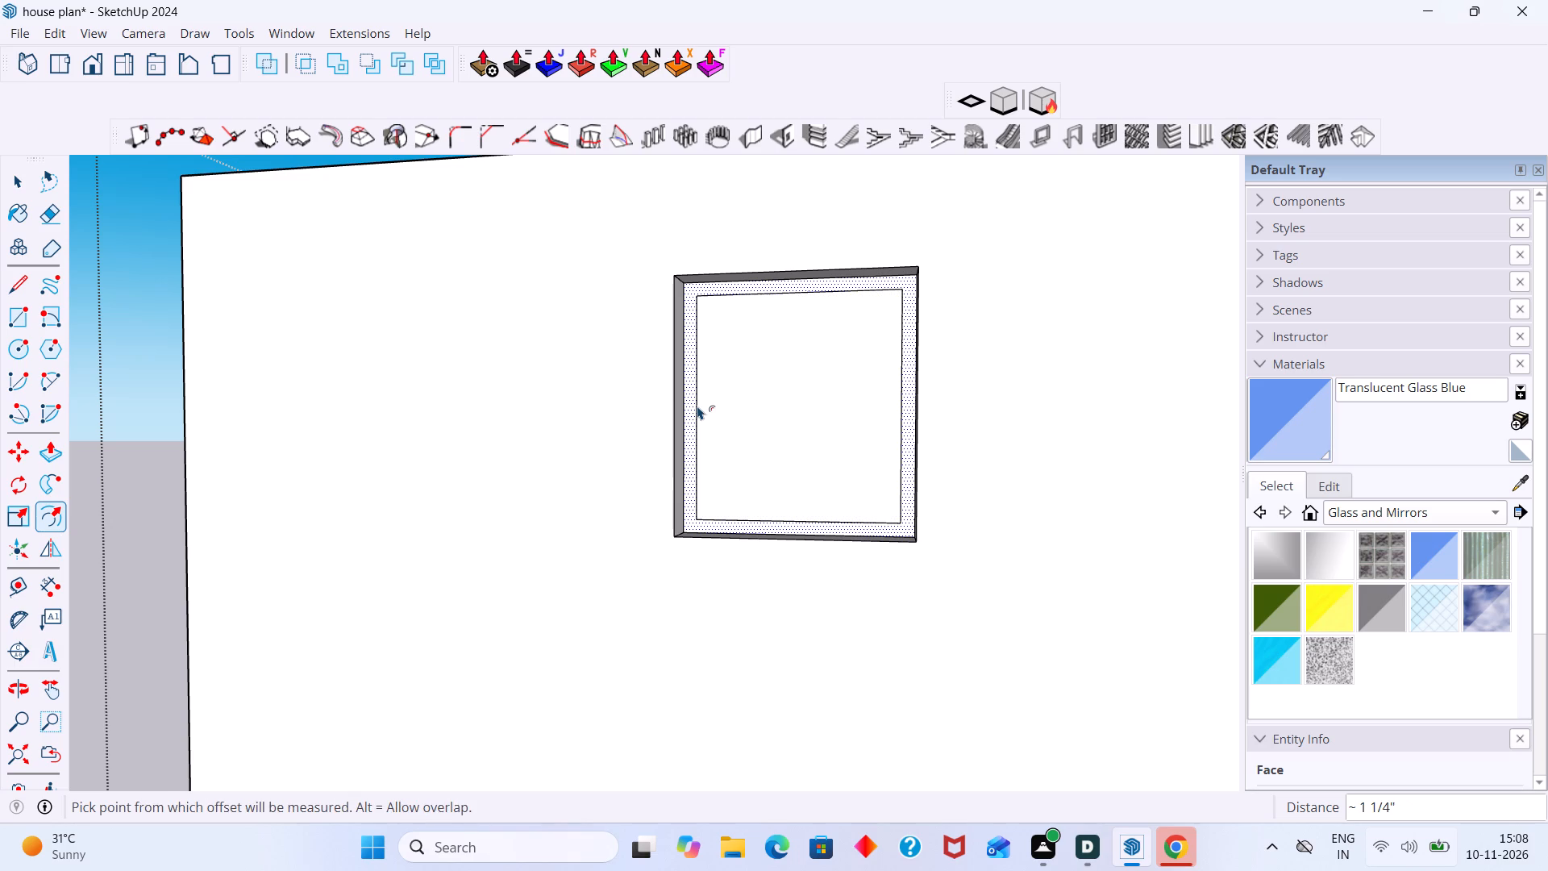
# Delete the inner face inside the offset outline to open the ventilation frame.
pyautogui.press('space')
pyautogui.click(732, 426)
pyautogui.press('Delete')
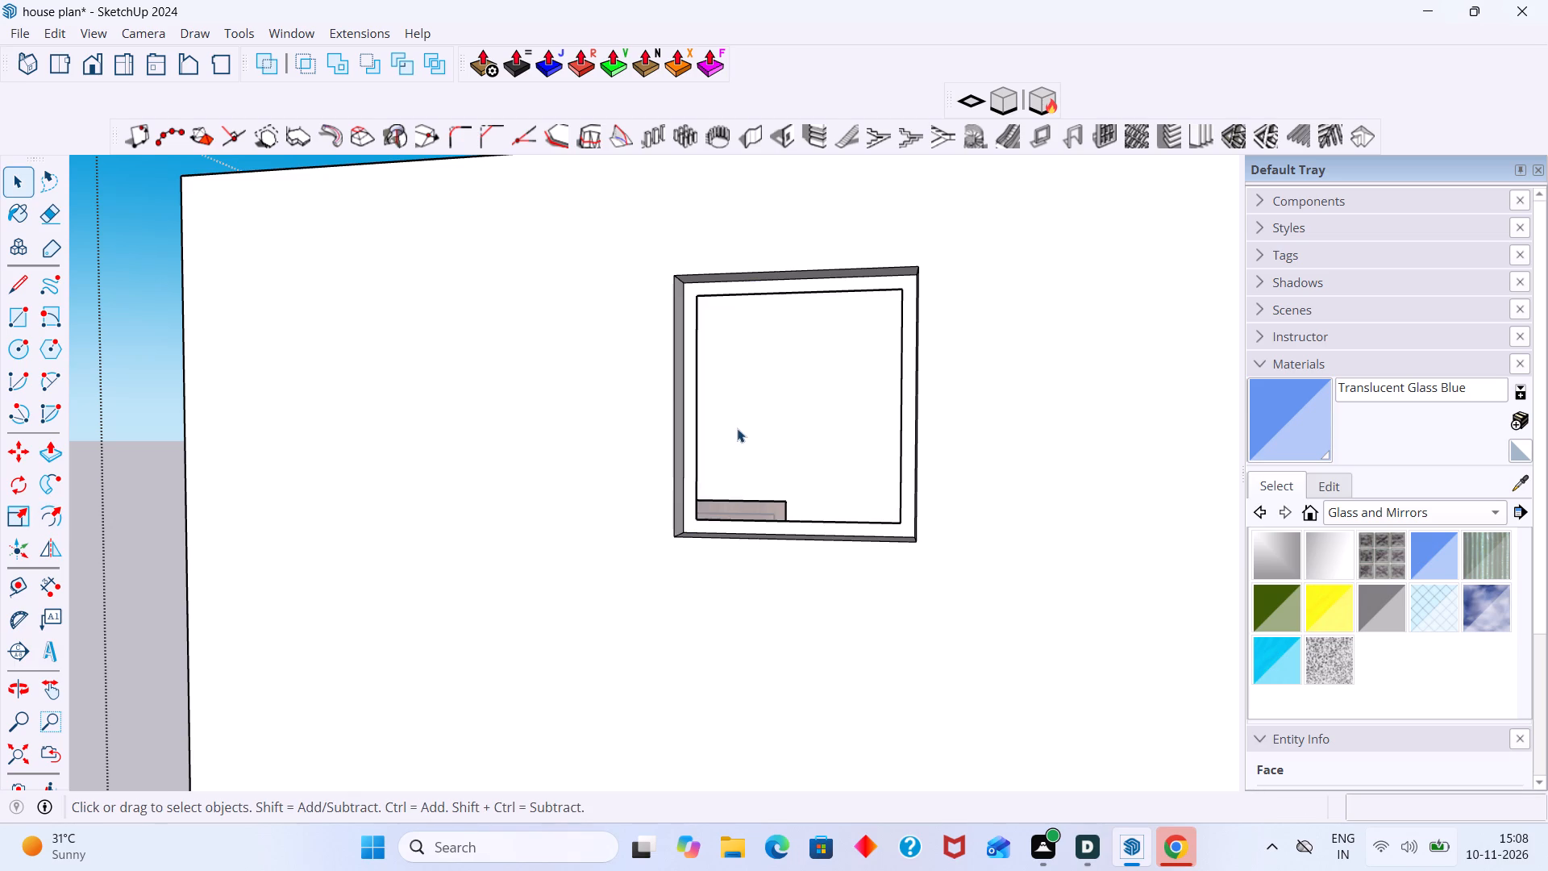
# Push/Pull the ventilation frame's border face 1.5" toward the outside of the wall.
pyautogui.moveTo(744, 423); pyautogui.dragTo(603, 481, button='middle')
pyautogui.scroll(-2, 568, 459)
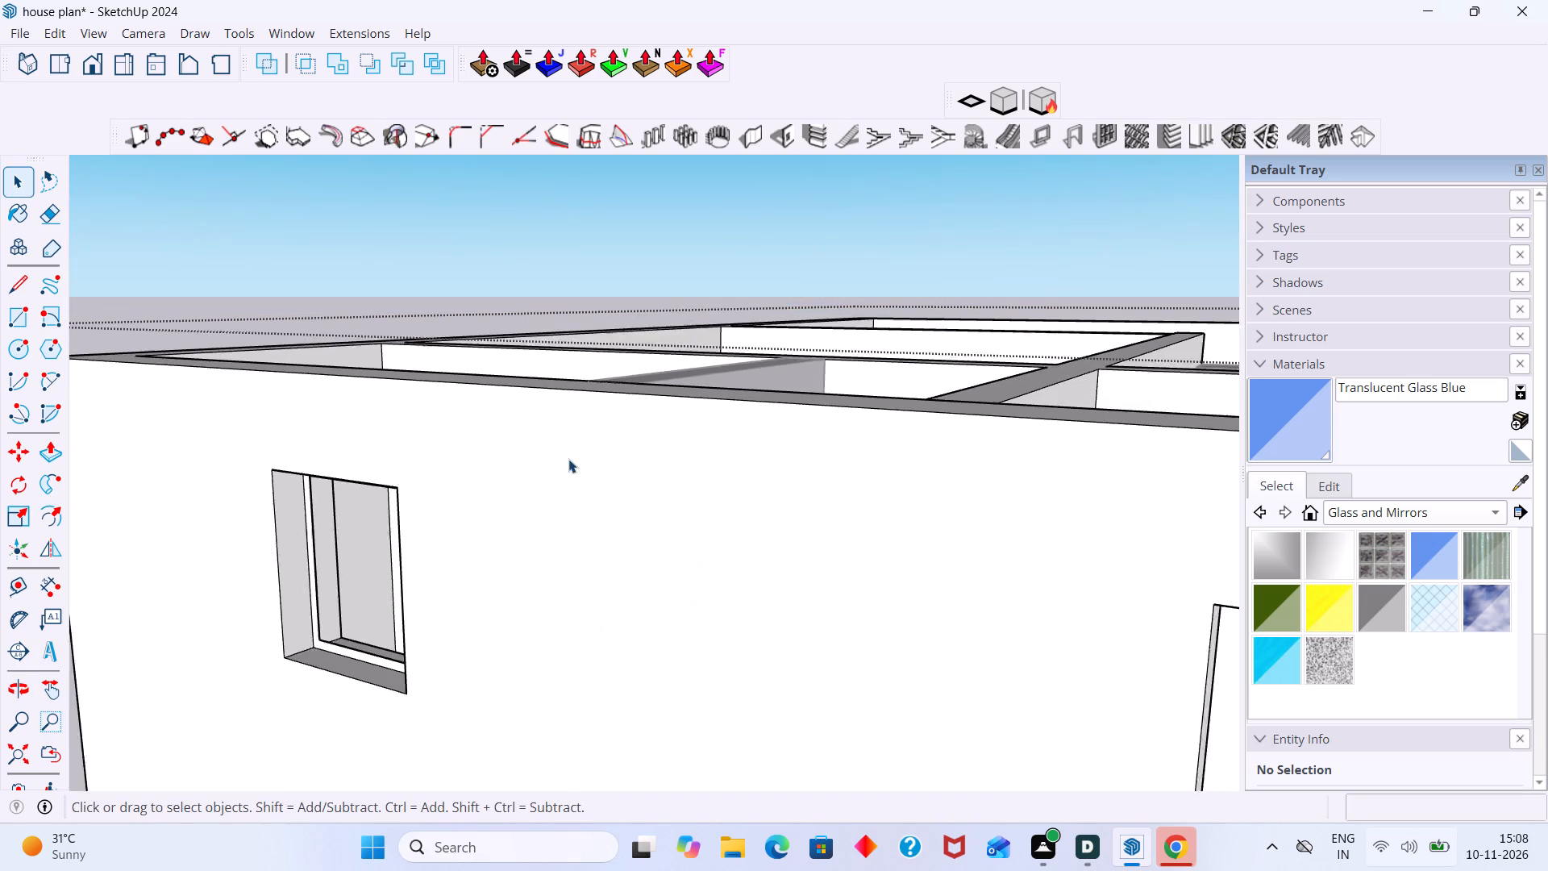
pyautogui.scroll(-3, 568, 459)
pyautogui.moveTo(490, 559); pyautogui.dragTo(541, 584, button='middle')
pyautogui.scroll(12, 337, 659)
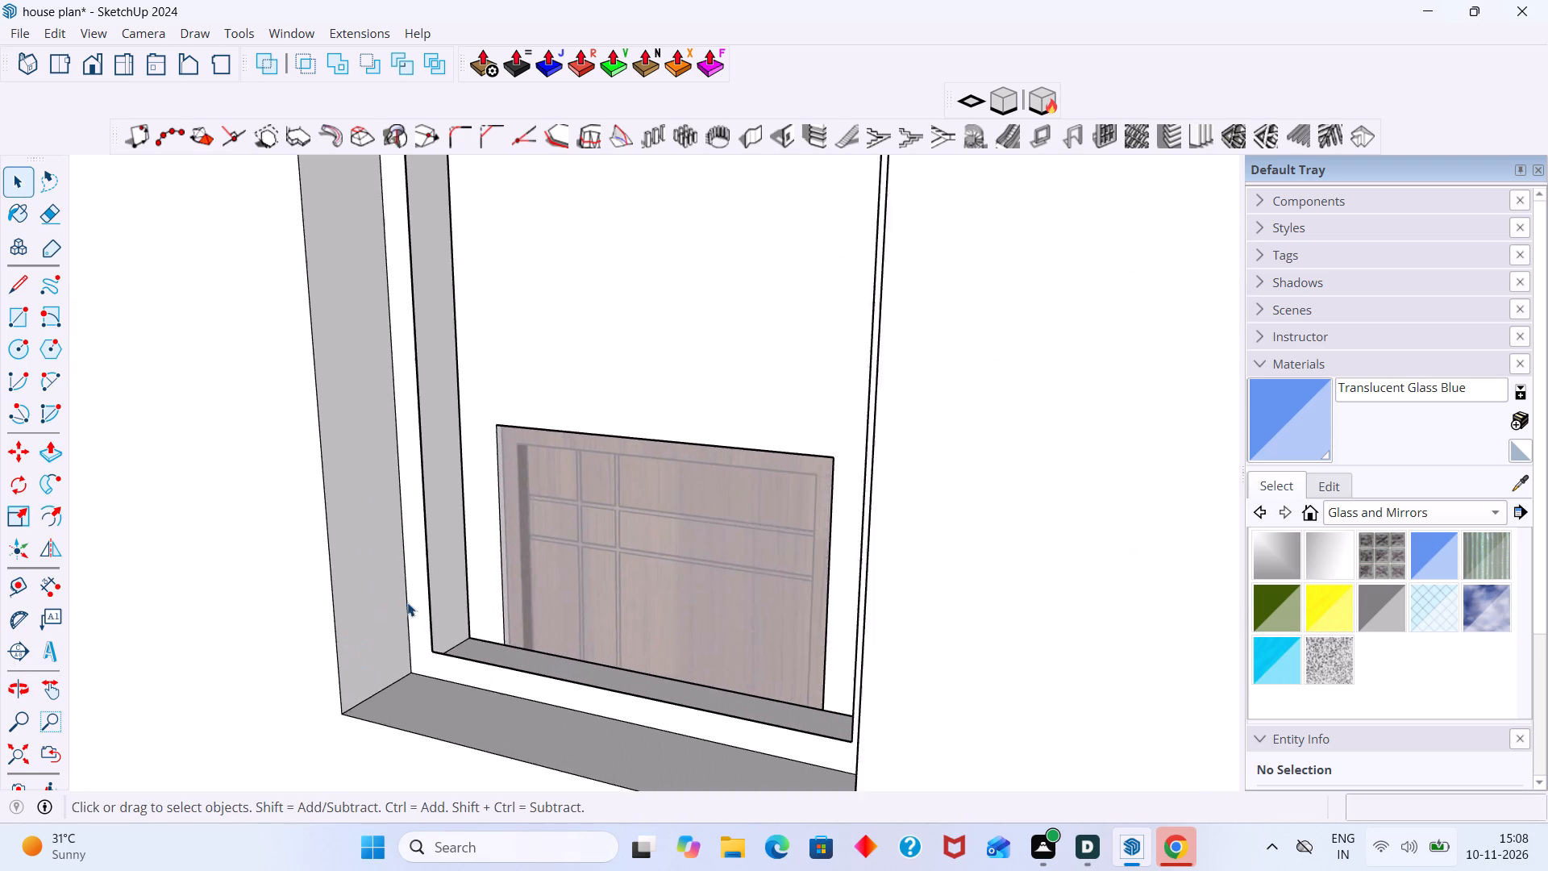
pyautogui.scroll(8, 407, 602)
pyautogui.click(427, 600)
pyautogui.press('p')
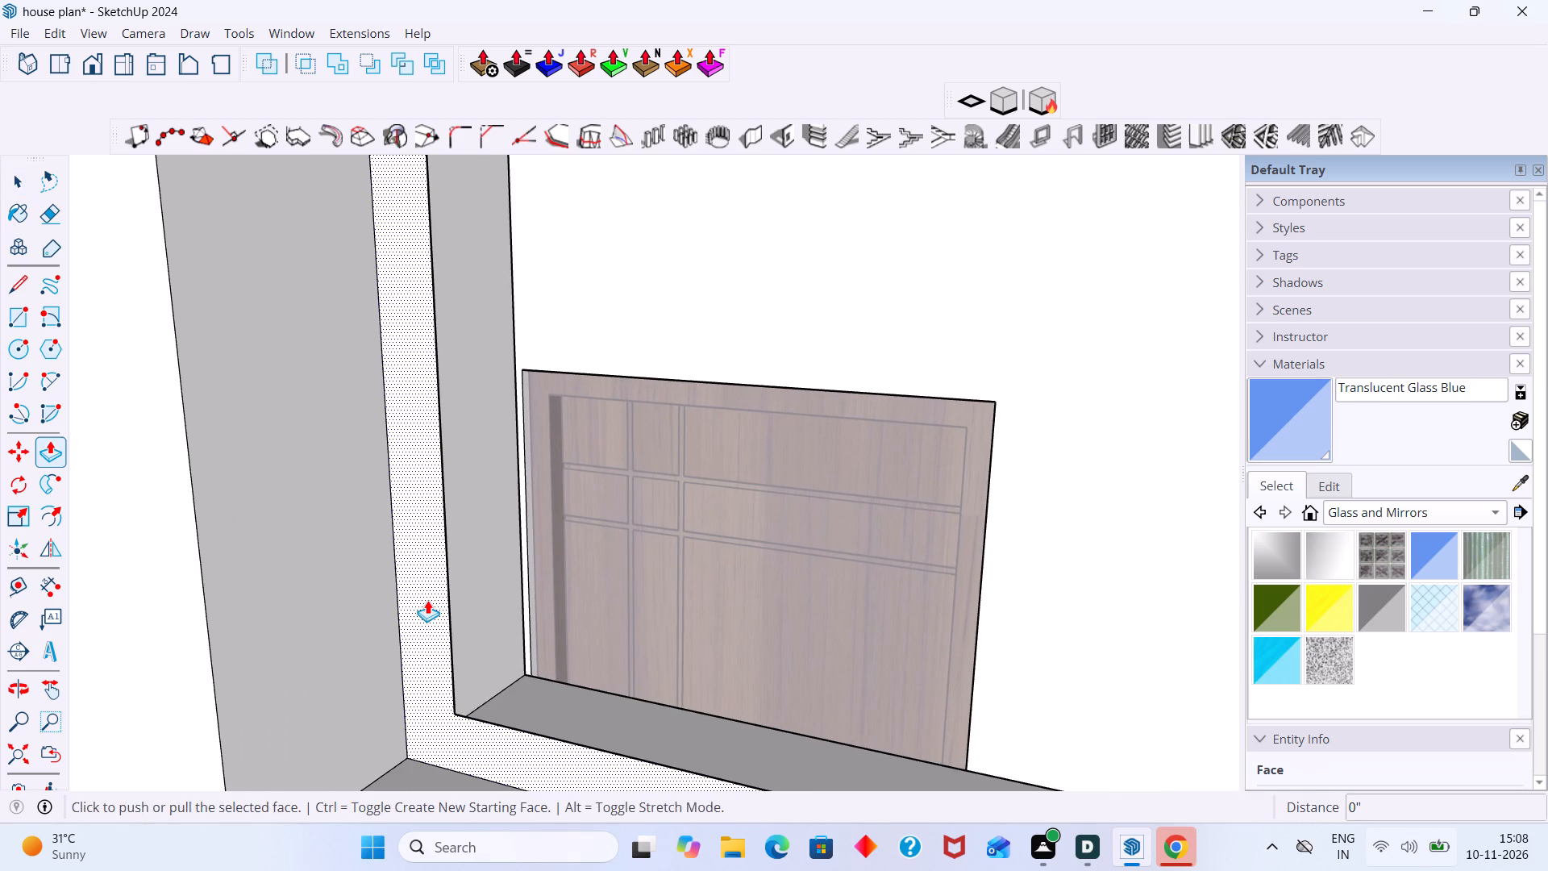
pyautogui.click(427, 600)
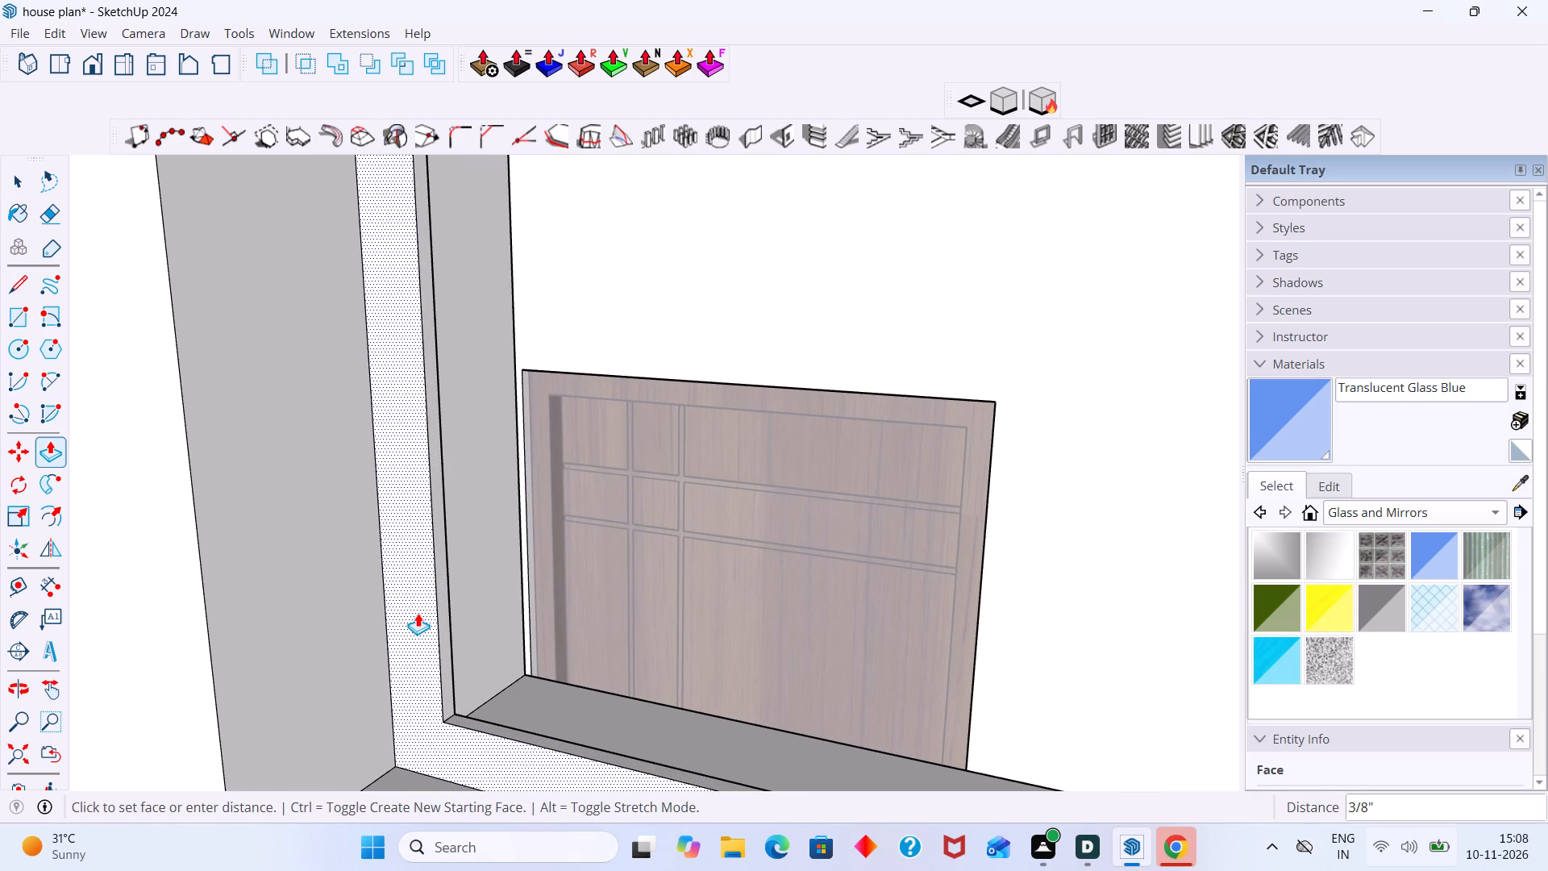
pyautogui.write('1.5')
pyautogui.hotkey('shift', '"')
pyautogui.press('Return')
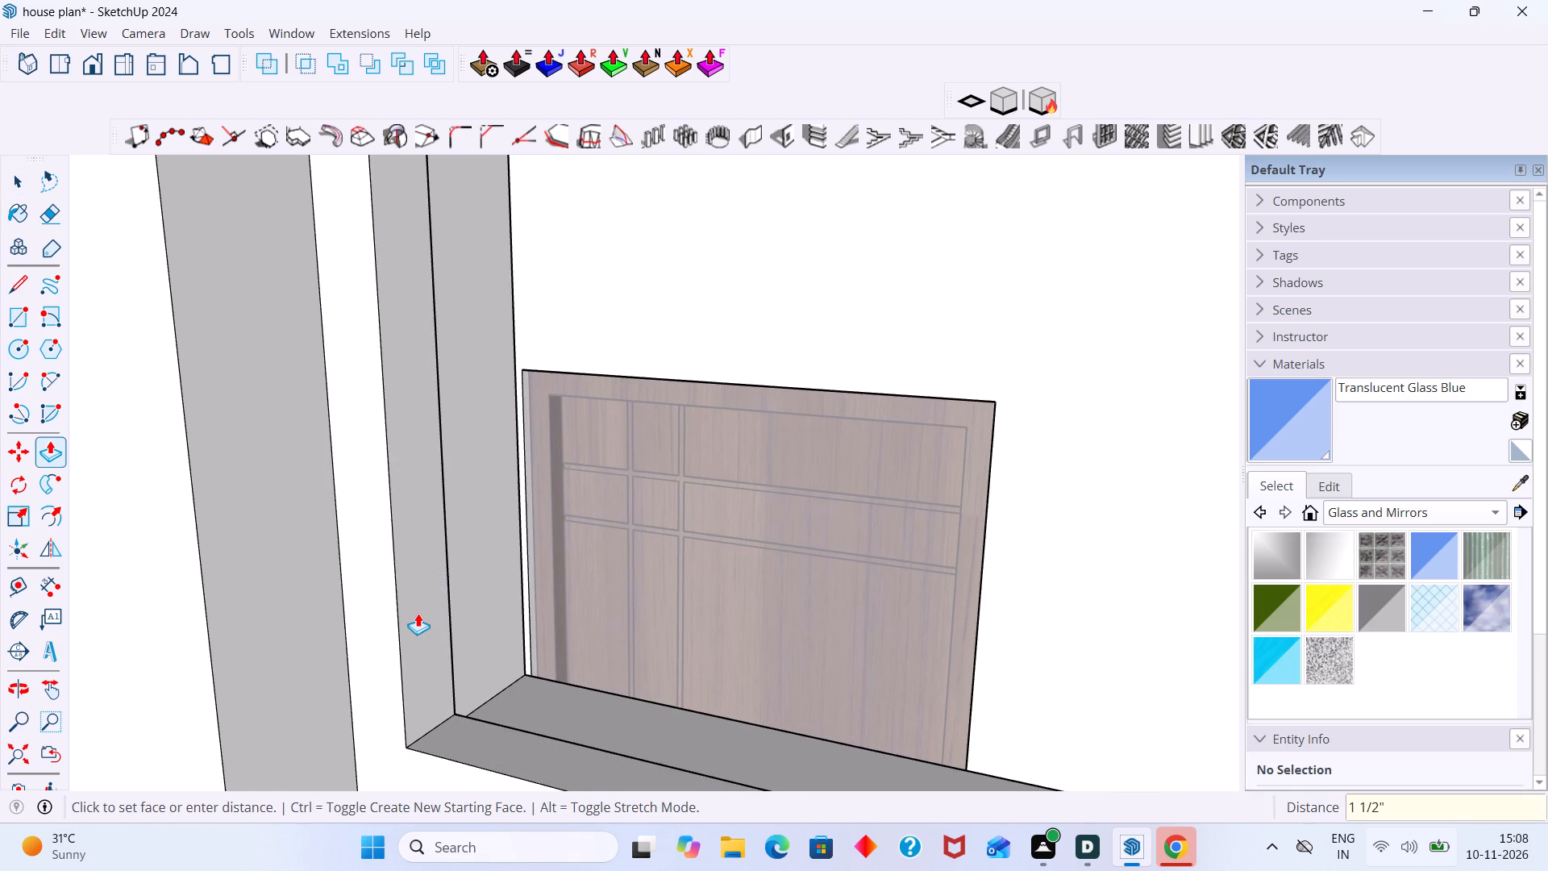
pyautogui.scroll(-7, 560, 499)
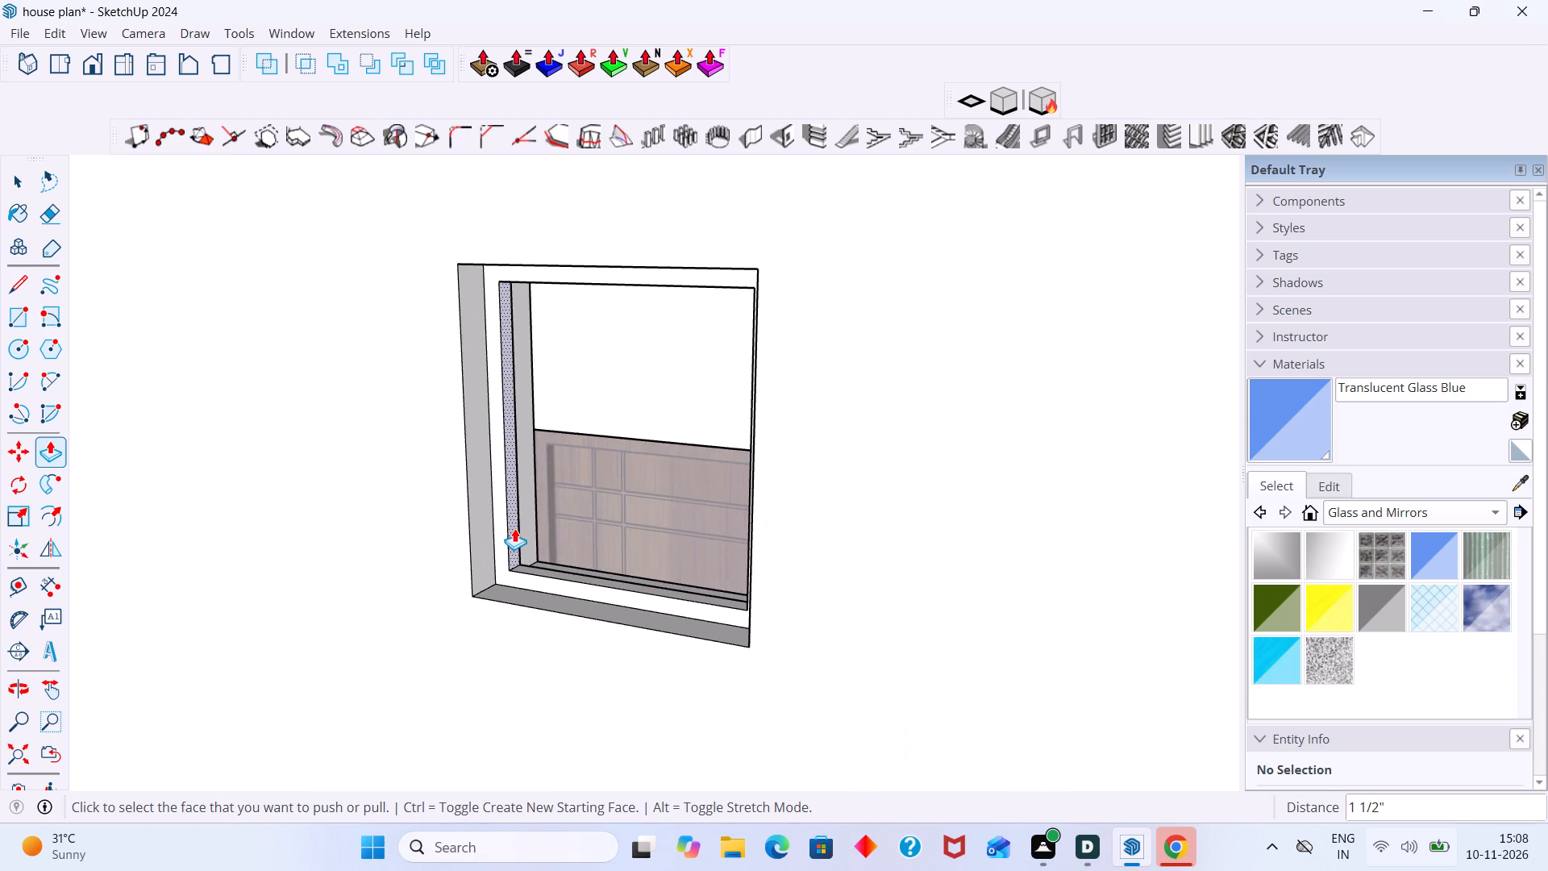
pyautogui.moveTo(514, 528); pyautogui.dragTo(370, 519, button='middle')
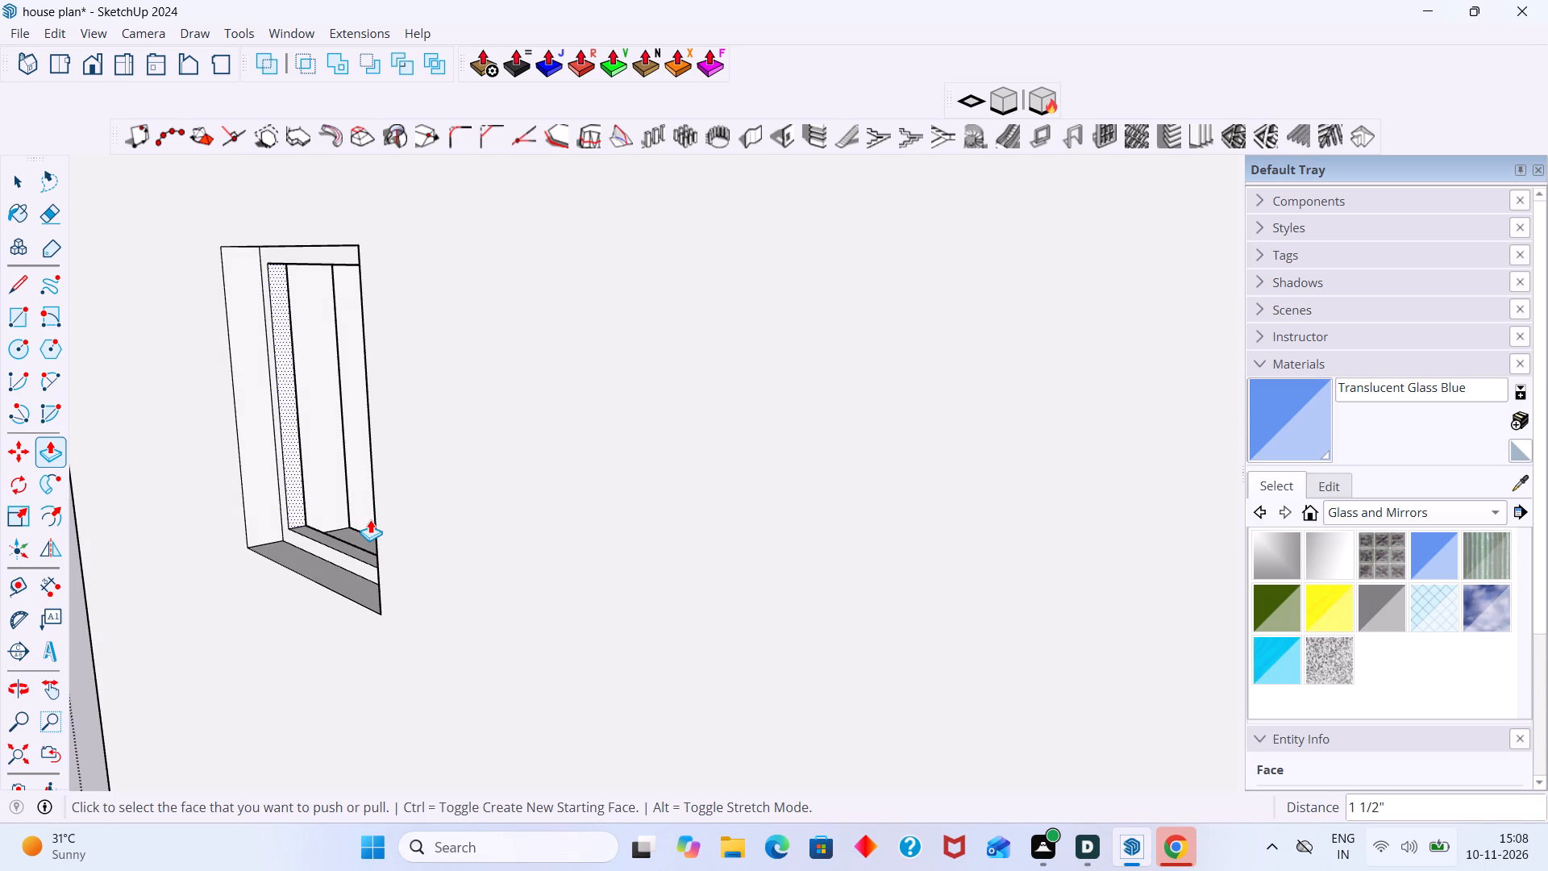
# Undo the 1.5" extrusion and Push/Pull the ventilation frame's border face 1" toward the outside of the wall instead.
pyautogui.hotkey('ctrl', 'z')
pyautogui.scroll(3, 330, 524)
pyautogui.moveTo(282, 525); pyautogui.dragTo(379, 547, button='middle')
pyautogui.scroll(6, 416, 549)
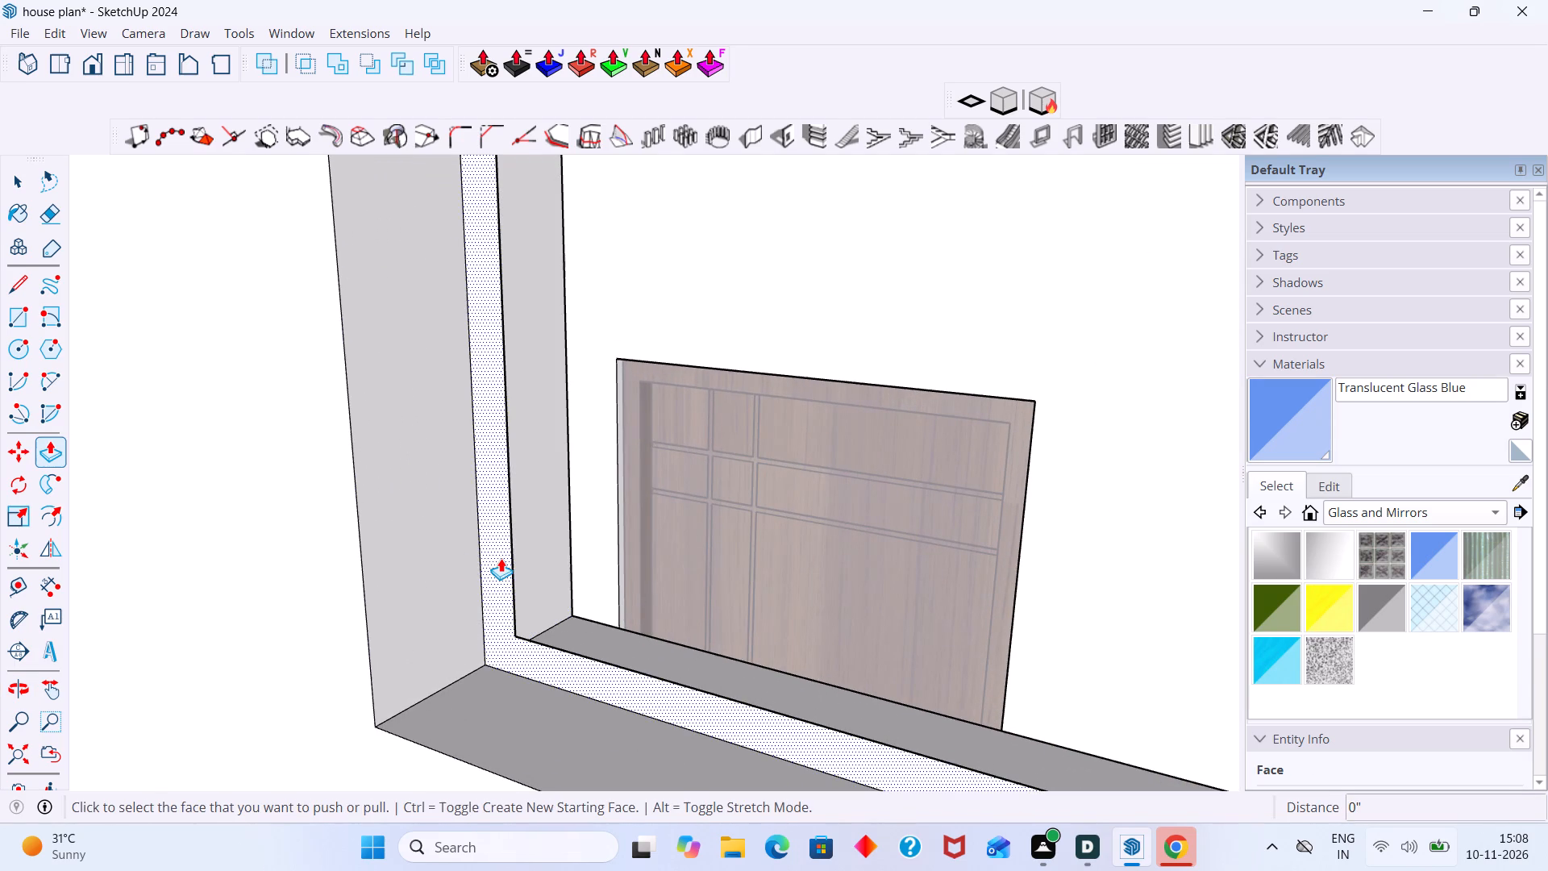
pyautogui.click(501, 558)
pyautogui.write('1"')
pyautogui.press('Return')
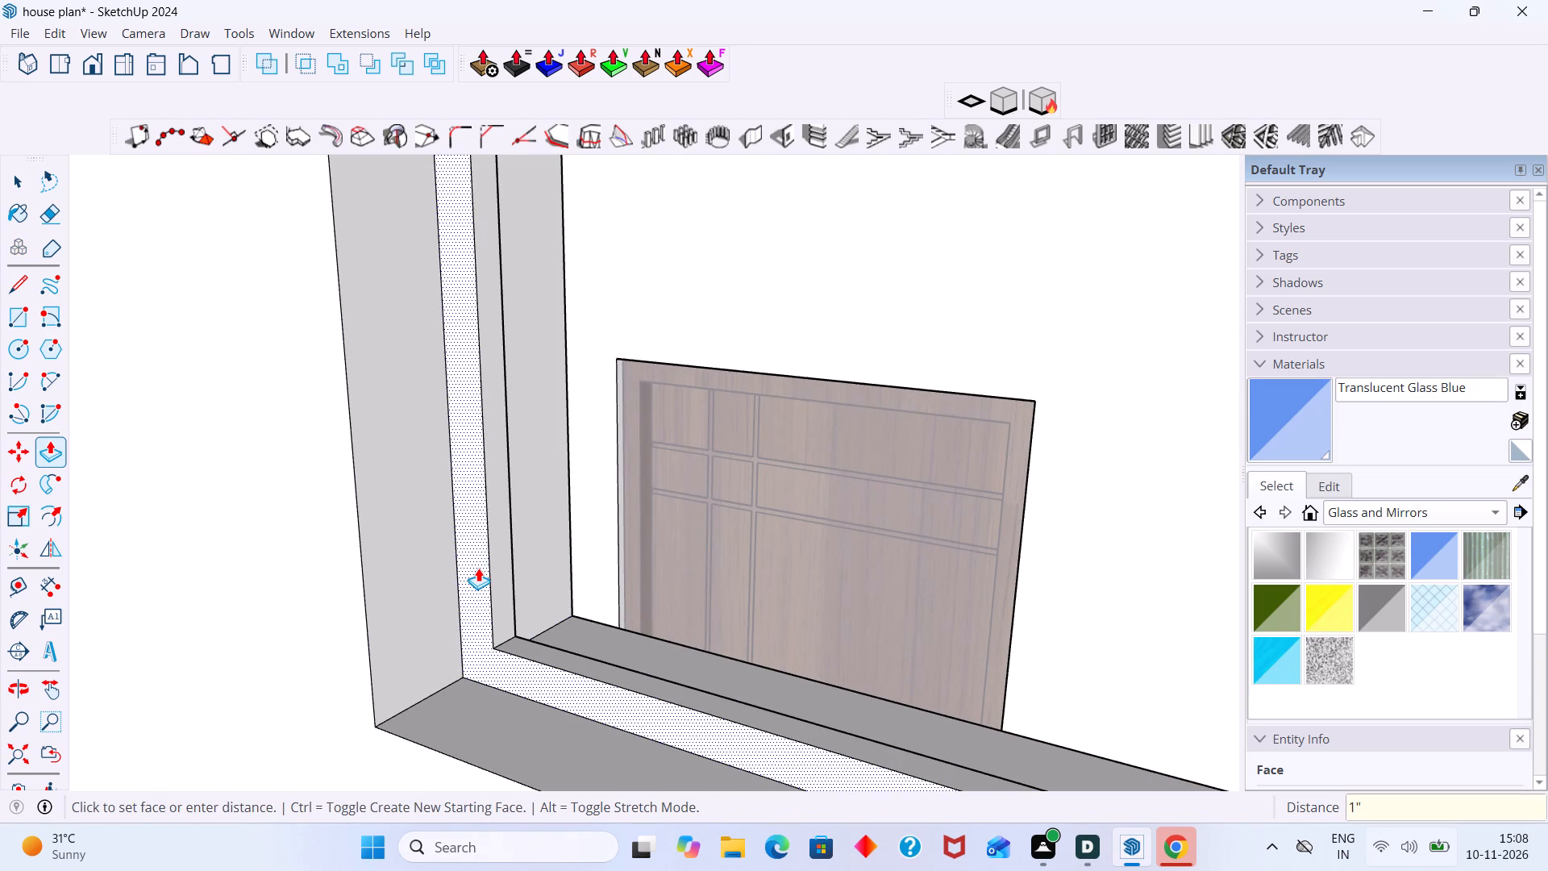
# Push/Pull the ventilation frame's border face on the room side by 1" as well.
pyautogui.scroll(-4, 524, 565)
pyautogui.moveTo(546, 580); pyautogui.dragTo(596, 602, button='middle')
pyautogui.scroll(-2, 613, 579)
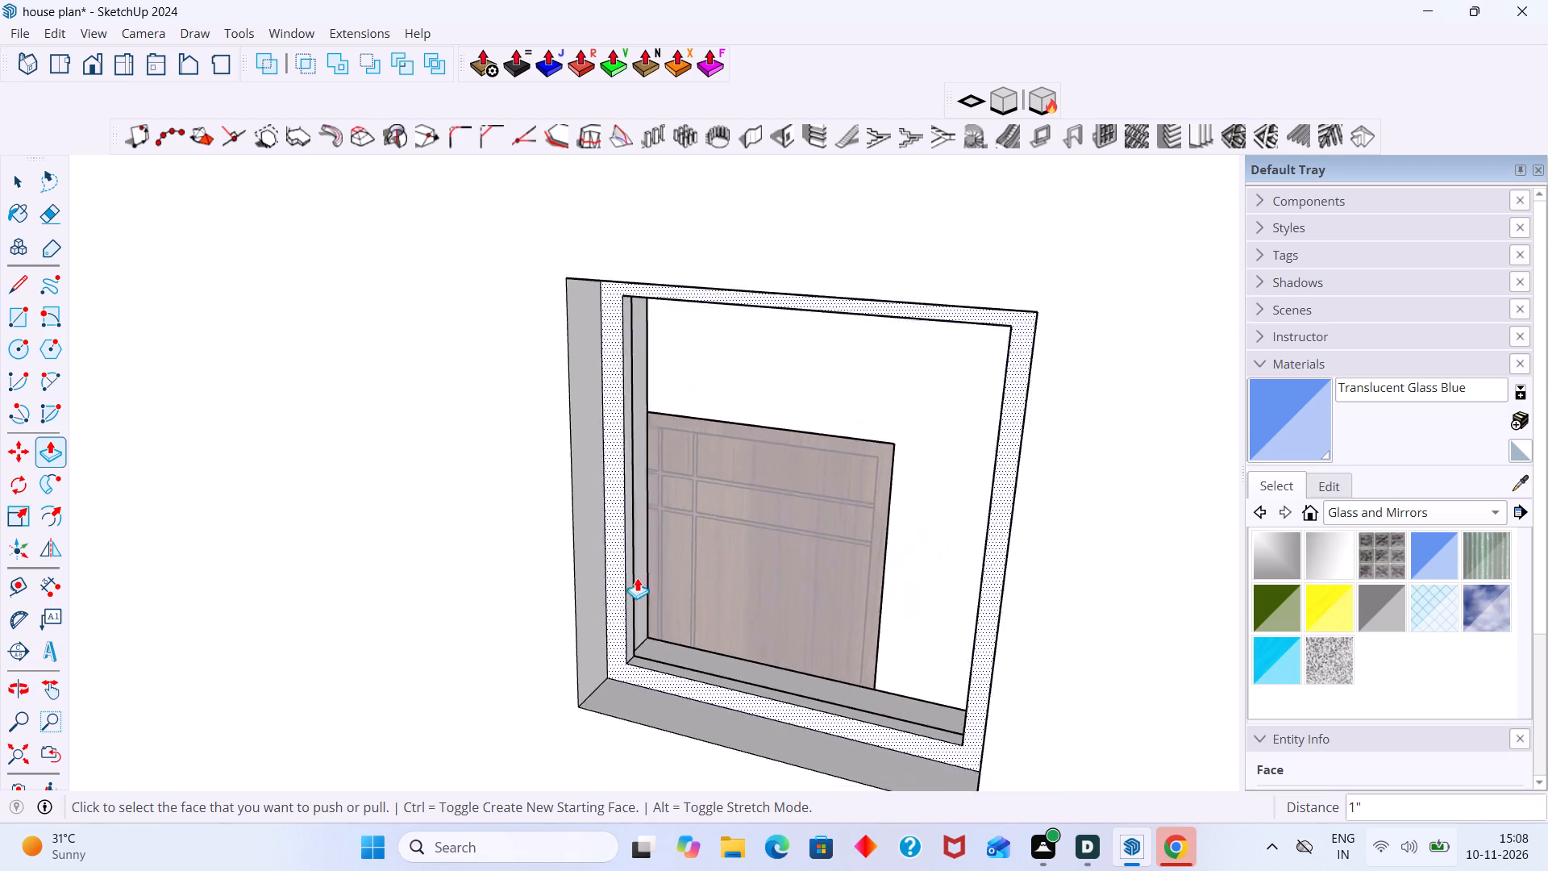
pyautogui.scroll(-9, 637, 577)
pyautogui.moveTo(692, 531); pyautogui.dragTo(635, 514, button='middle')
pyautogui.scroll(-3, 629, 514)
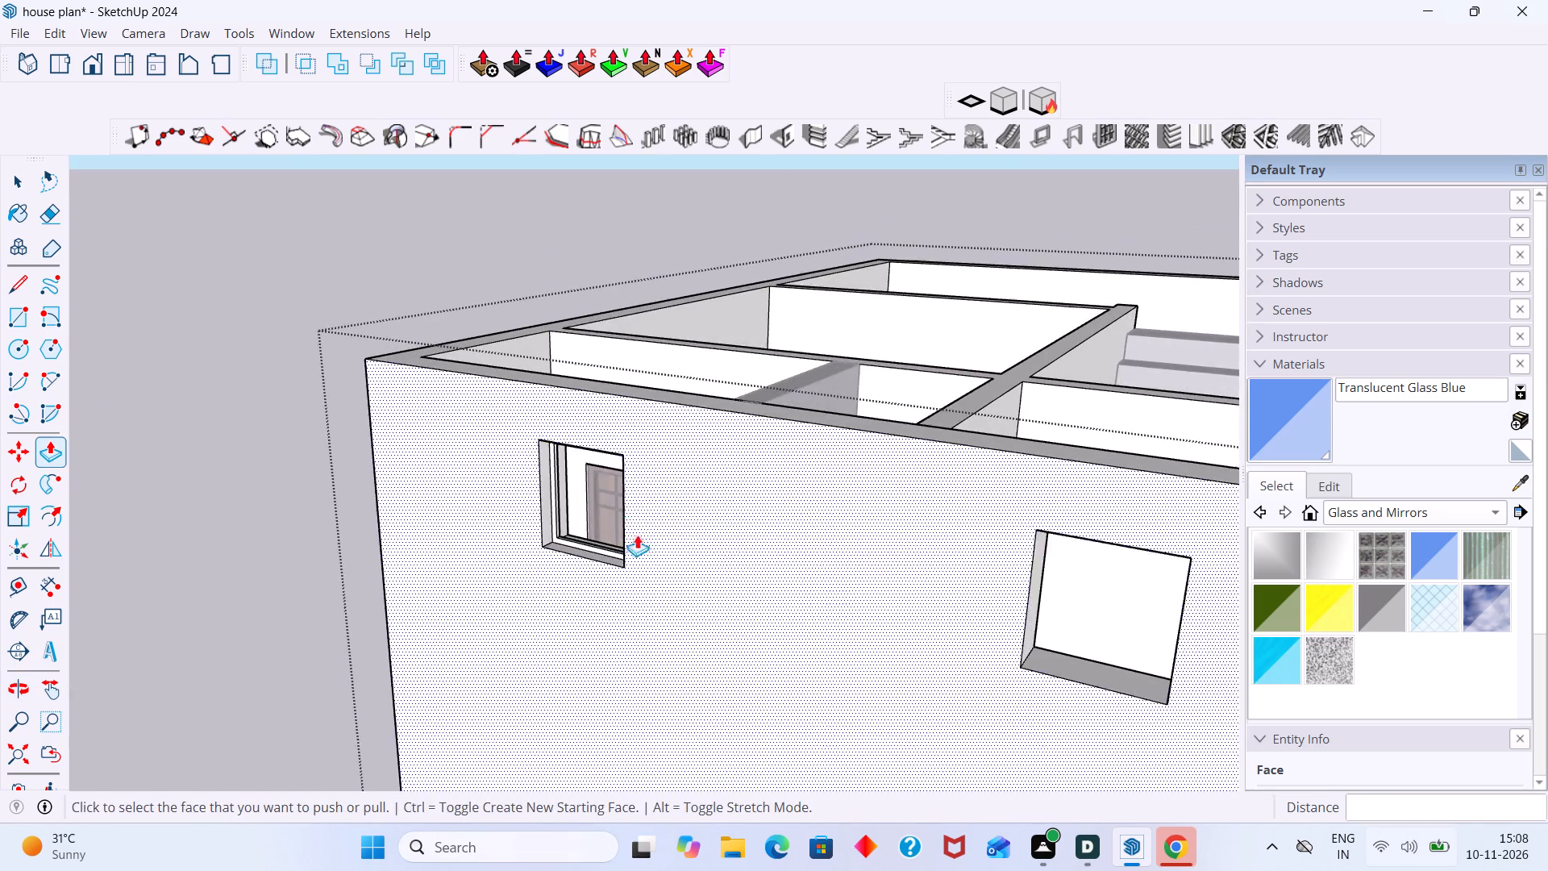
pyautogui.moveTo(635, 561); pyautogui.dragTo(1442, 738, button='middle')
pyautogui.scroll(-1, 1474, 777)
pyautogui.scroll(7, 1151, 433)
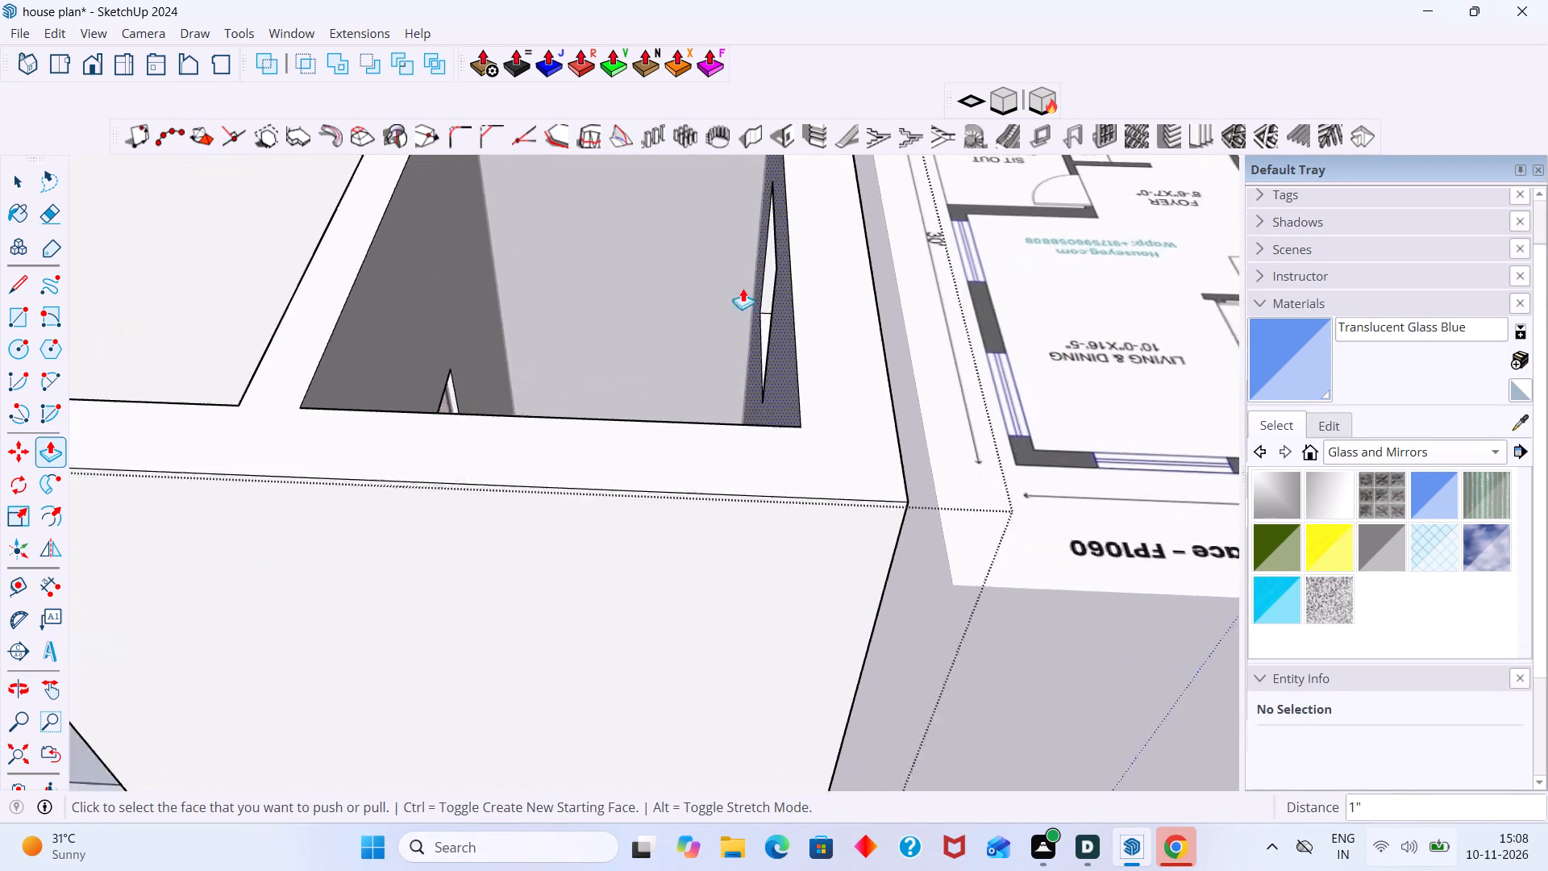
pyautogui.scroll(1, 743, 288)
pyautogui.moveTo(700, 279); pyautogui.dragTo(876, 319, button='middle')
pyautogui.scroll(12, 937, 290)
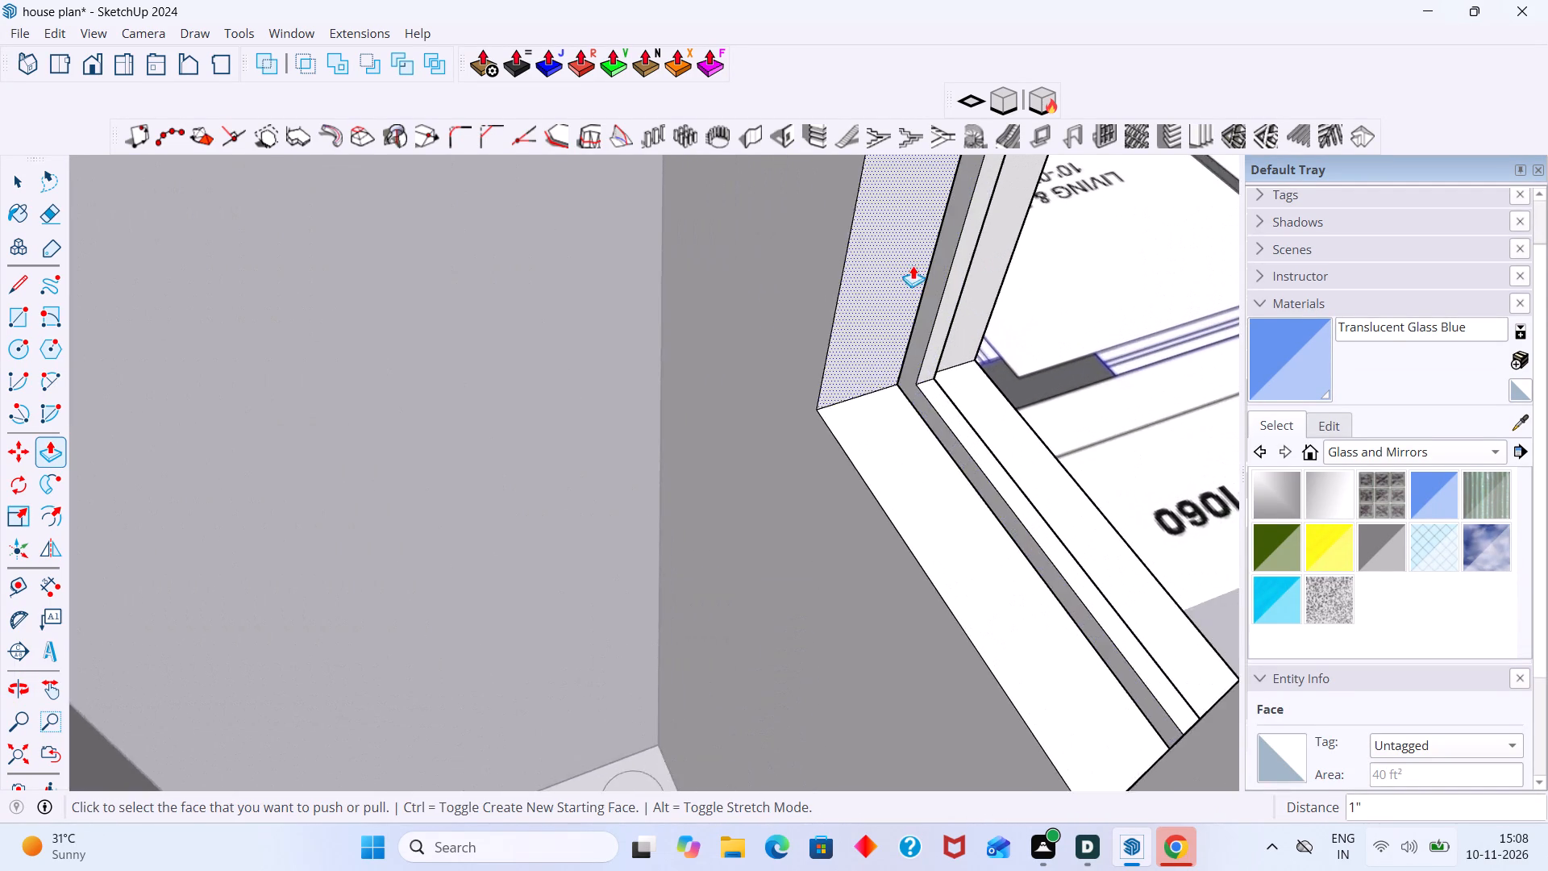
pyautogui.scroll(4, 913, 265)
pyautogui.doubleClick(951, 270)
pyautogui.press('space')
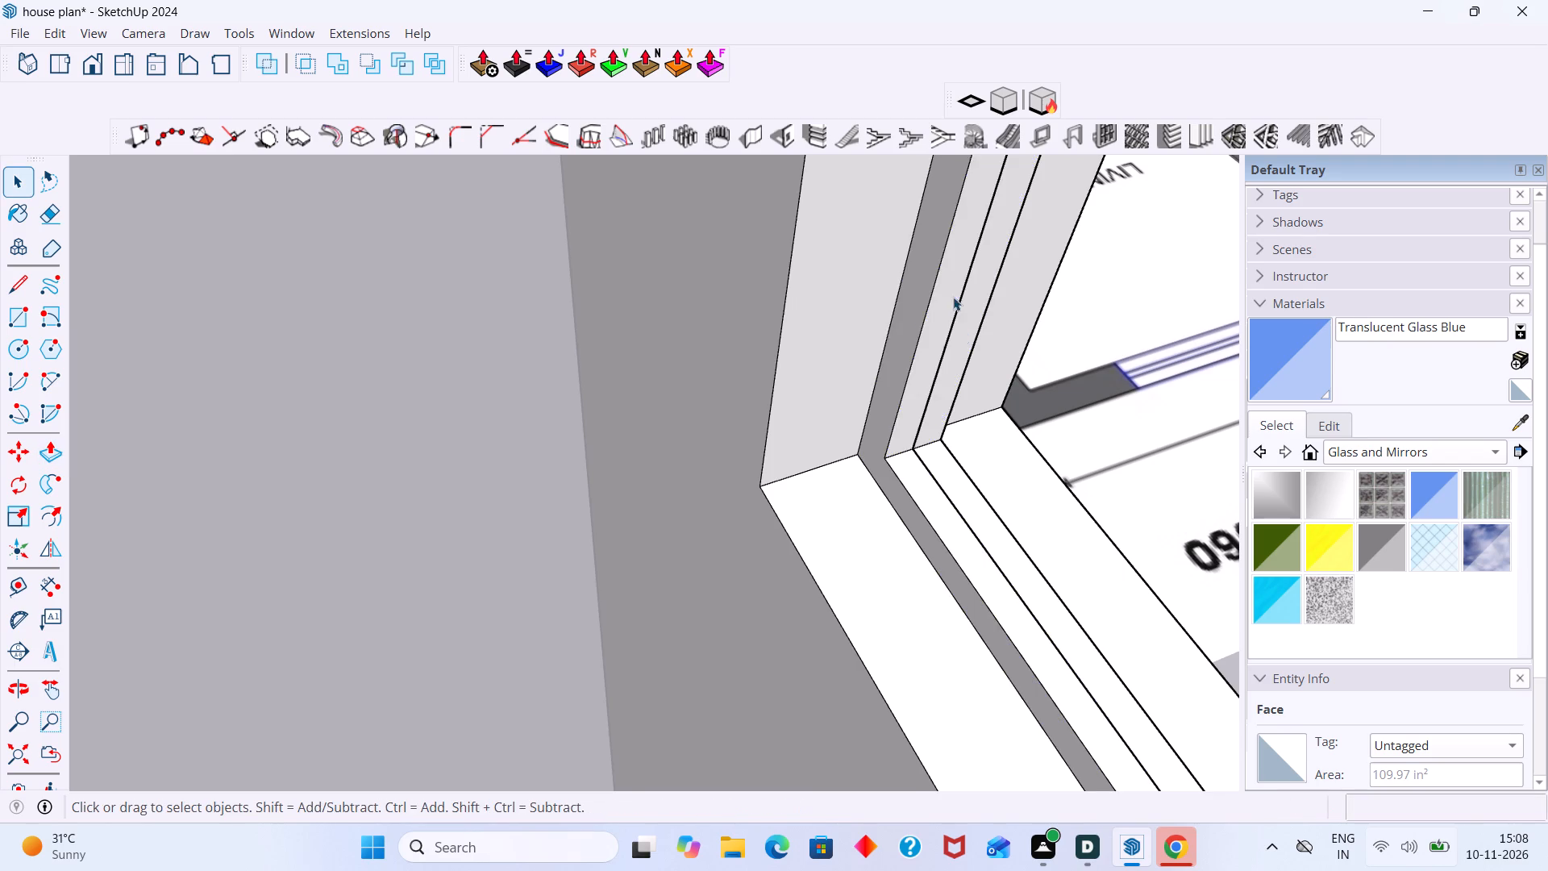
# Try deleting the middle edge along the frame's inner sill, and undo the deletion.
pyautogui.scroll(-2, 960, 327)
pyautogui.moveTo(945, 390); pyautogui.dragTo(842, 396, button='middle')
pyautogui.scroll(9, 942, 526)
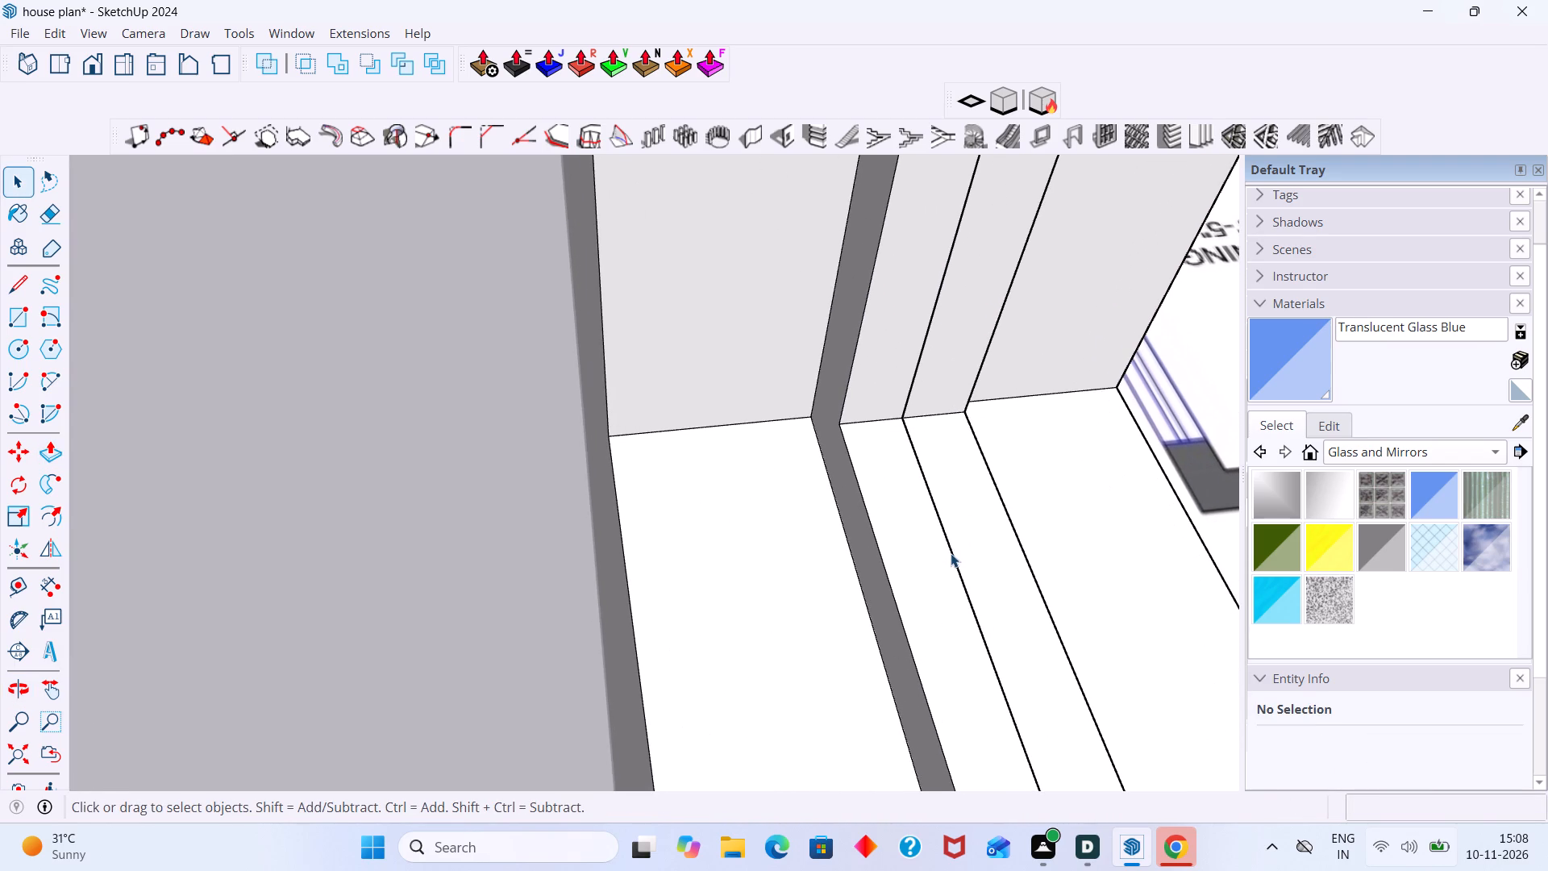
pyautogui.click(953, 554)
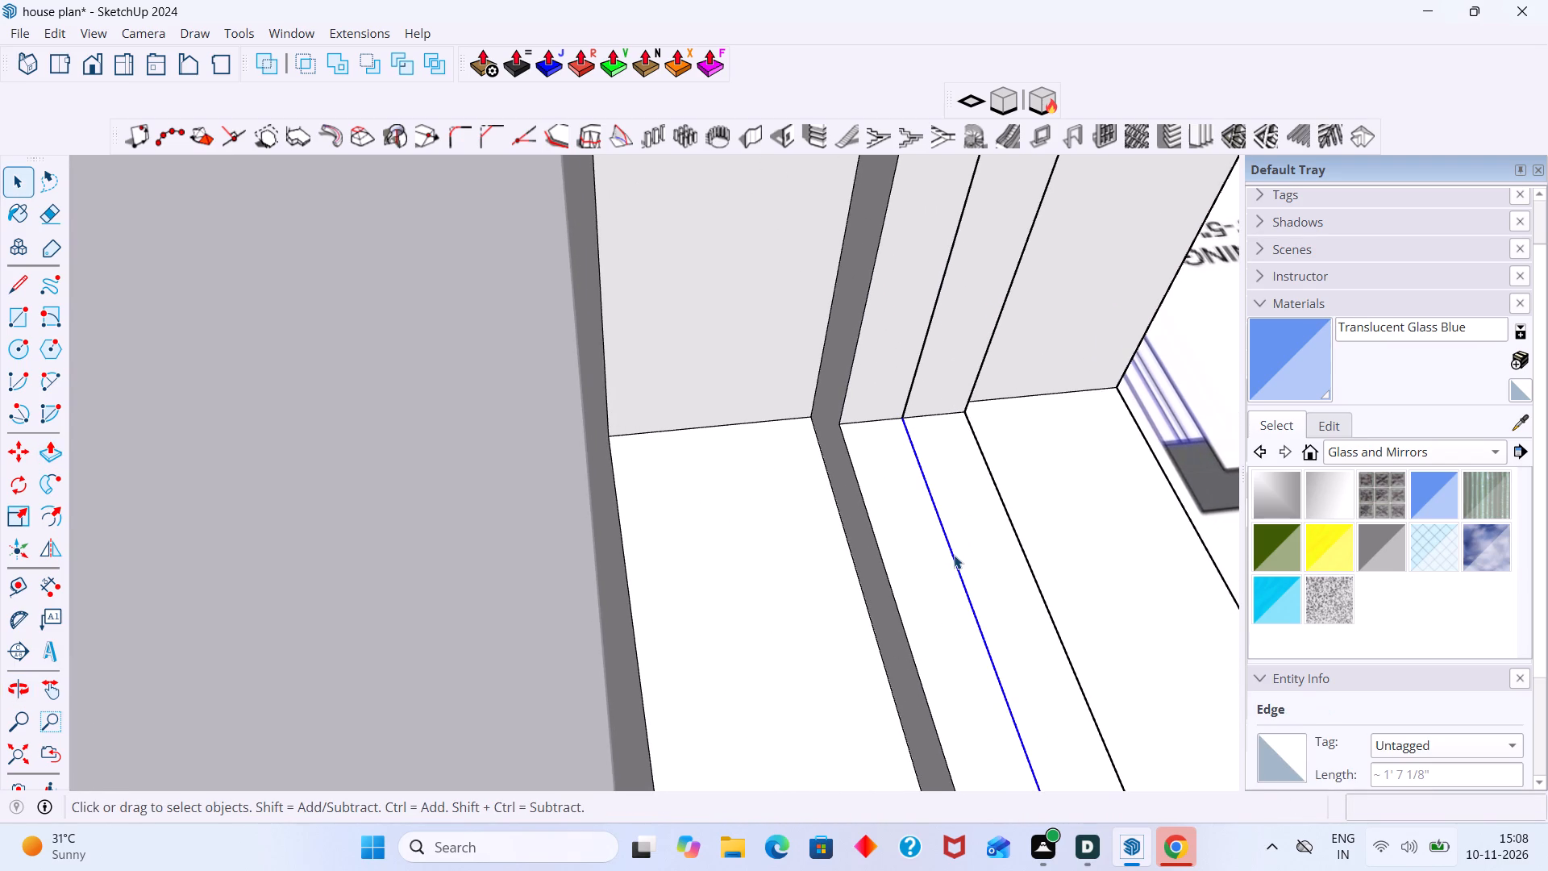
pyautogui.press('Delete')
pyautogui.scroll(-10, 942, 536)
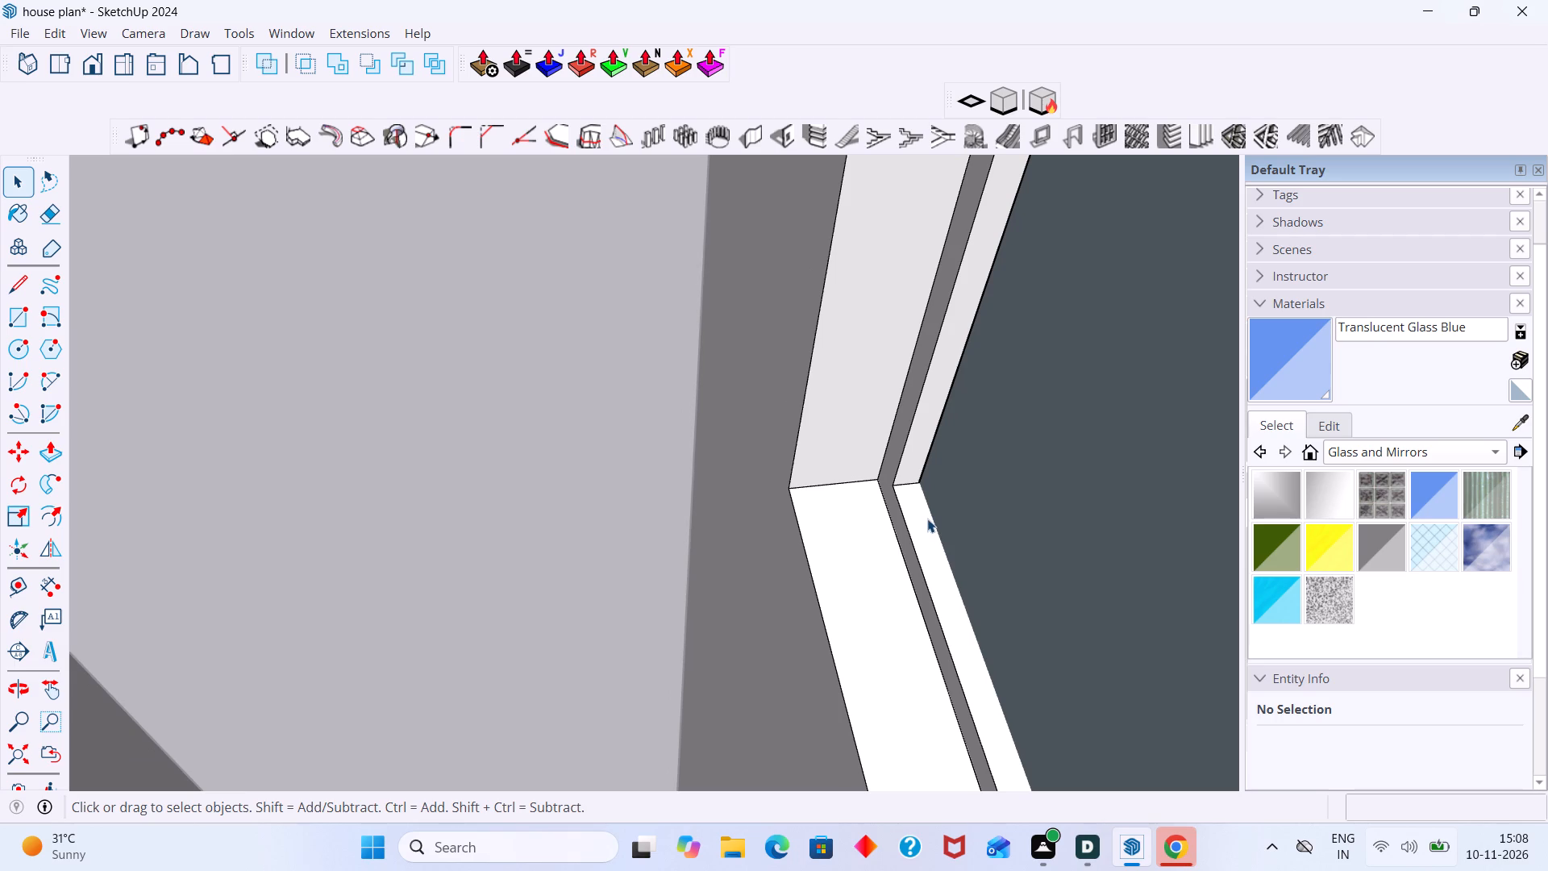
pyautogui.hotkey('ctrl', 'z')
# Delete the middle edge running along the inner sill of the ventilation frame.
pyautogui.scroll(4, 955, 544)
pyautogui.doubleClick(956, 551)
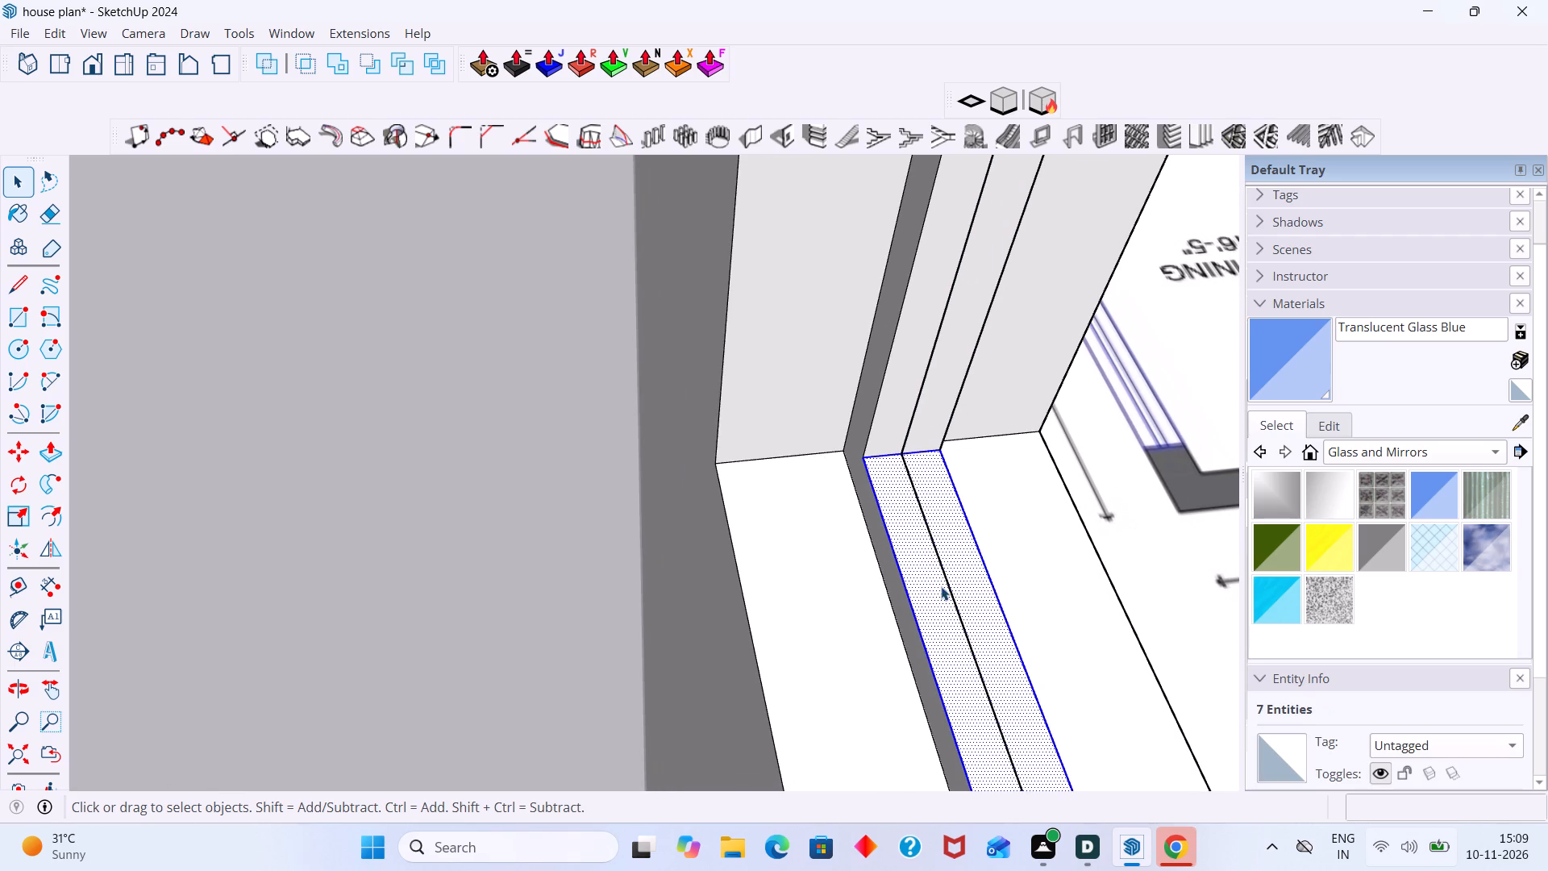
pyautogui.click(952, 590)
pyautogui.press('Delete')
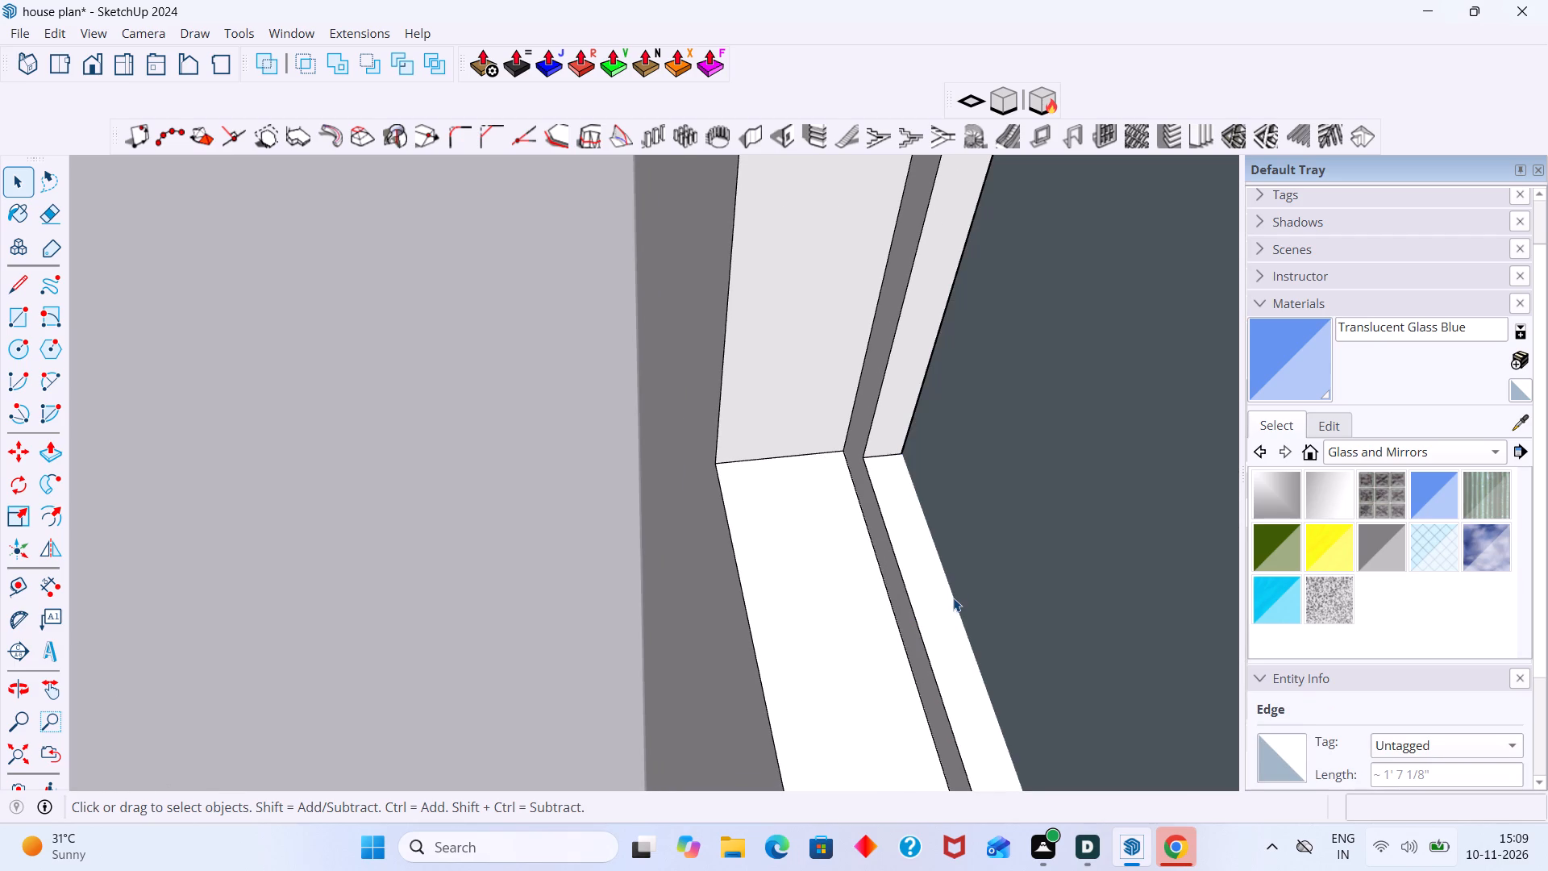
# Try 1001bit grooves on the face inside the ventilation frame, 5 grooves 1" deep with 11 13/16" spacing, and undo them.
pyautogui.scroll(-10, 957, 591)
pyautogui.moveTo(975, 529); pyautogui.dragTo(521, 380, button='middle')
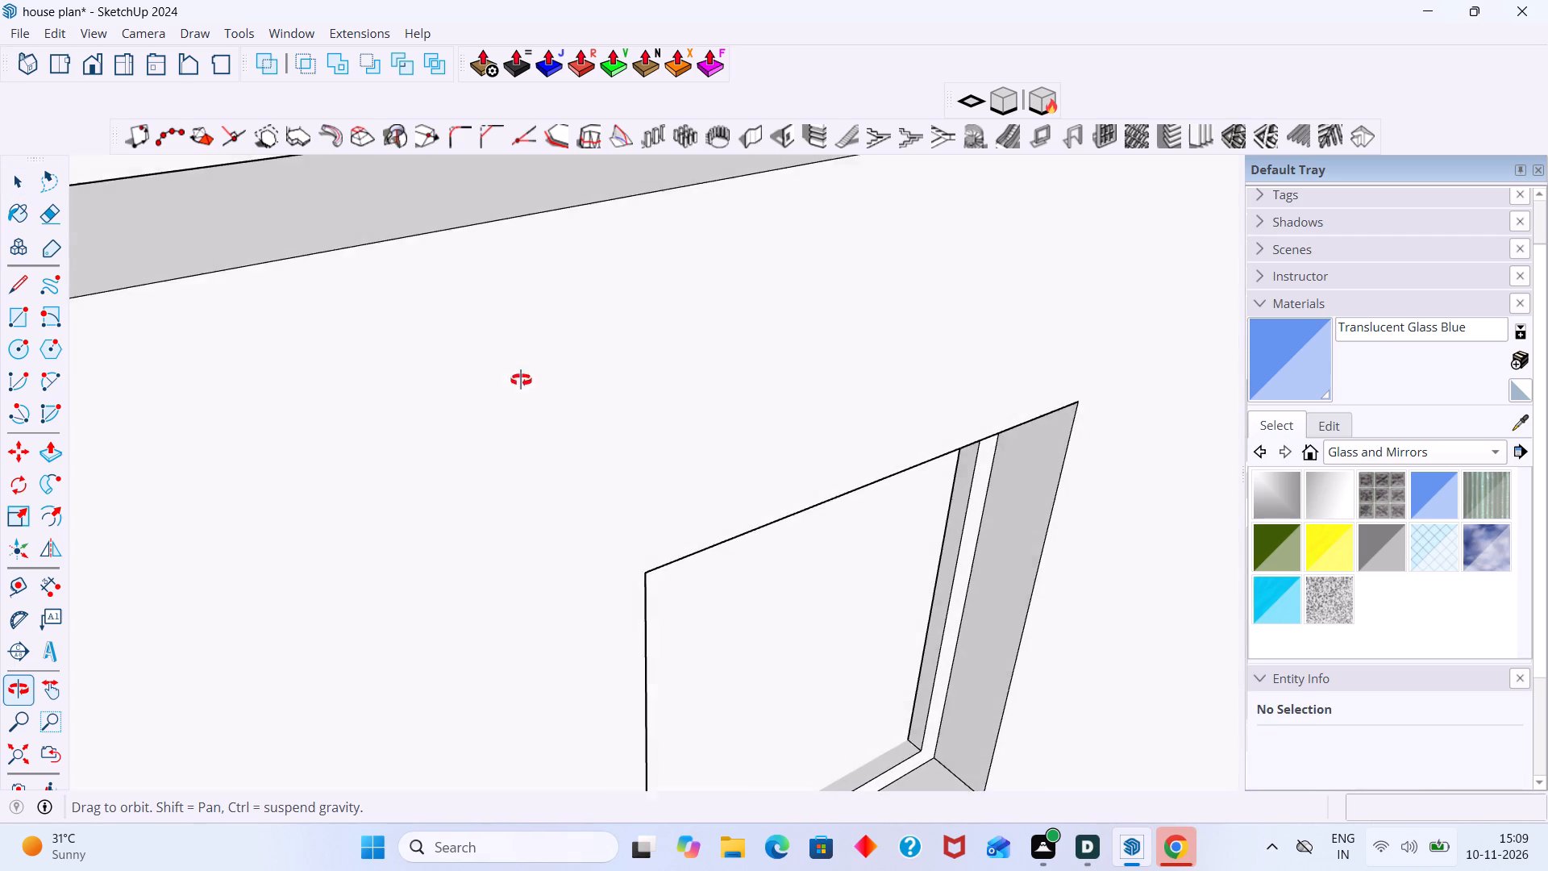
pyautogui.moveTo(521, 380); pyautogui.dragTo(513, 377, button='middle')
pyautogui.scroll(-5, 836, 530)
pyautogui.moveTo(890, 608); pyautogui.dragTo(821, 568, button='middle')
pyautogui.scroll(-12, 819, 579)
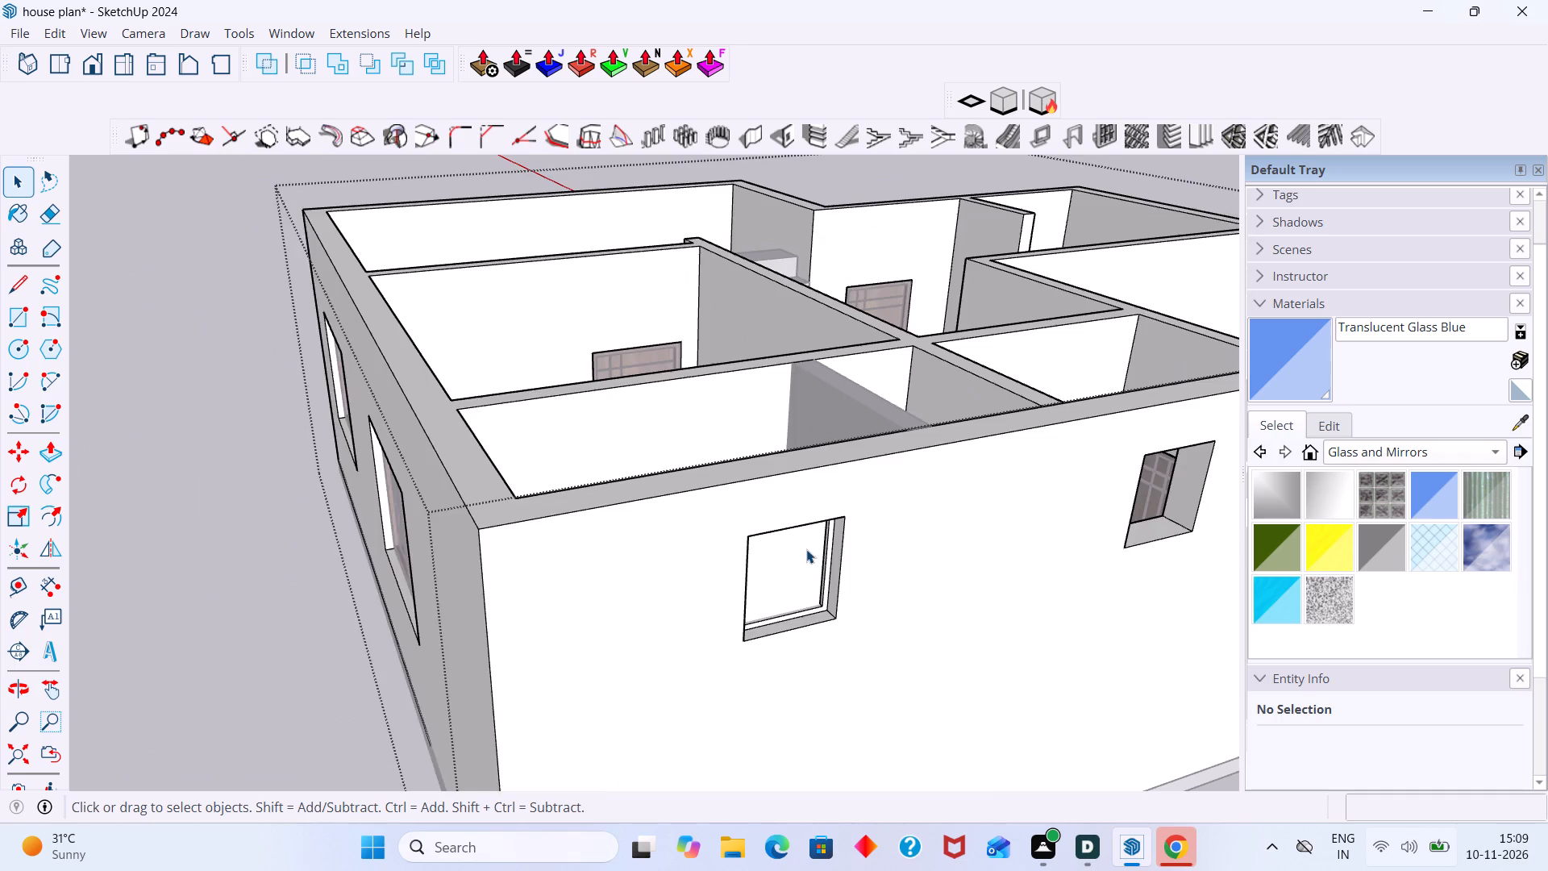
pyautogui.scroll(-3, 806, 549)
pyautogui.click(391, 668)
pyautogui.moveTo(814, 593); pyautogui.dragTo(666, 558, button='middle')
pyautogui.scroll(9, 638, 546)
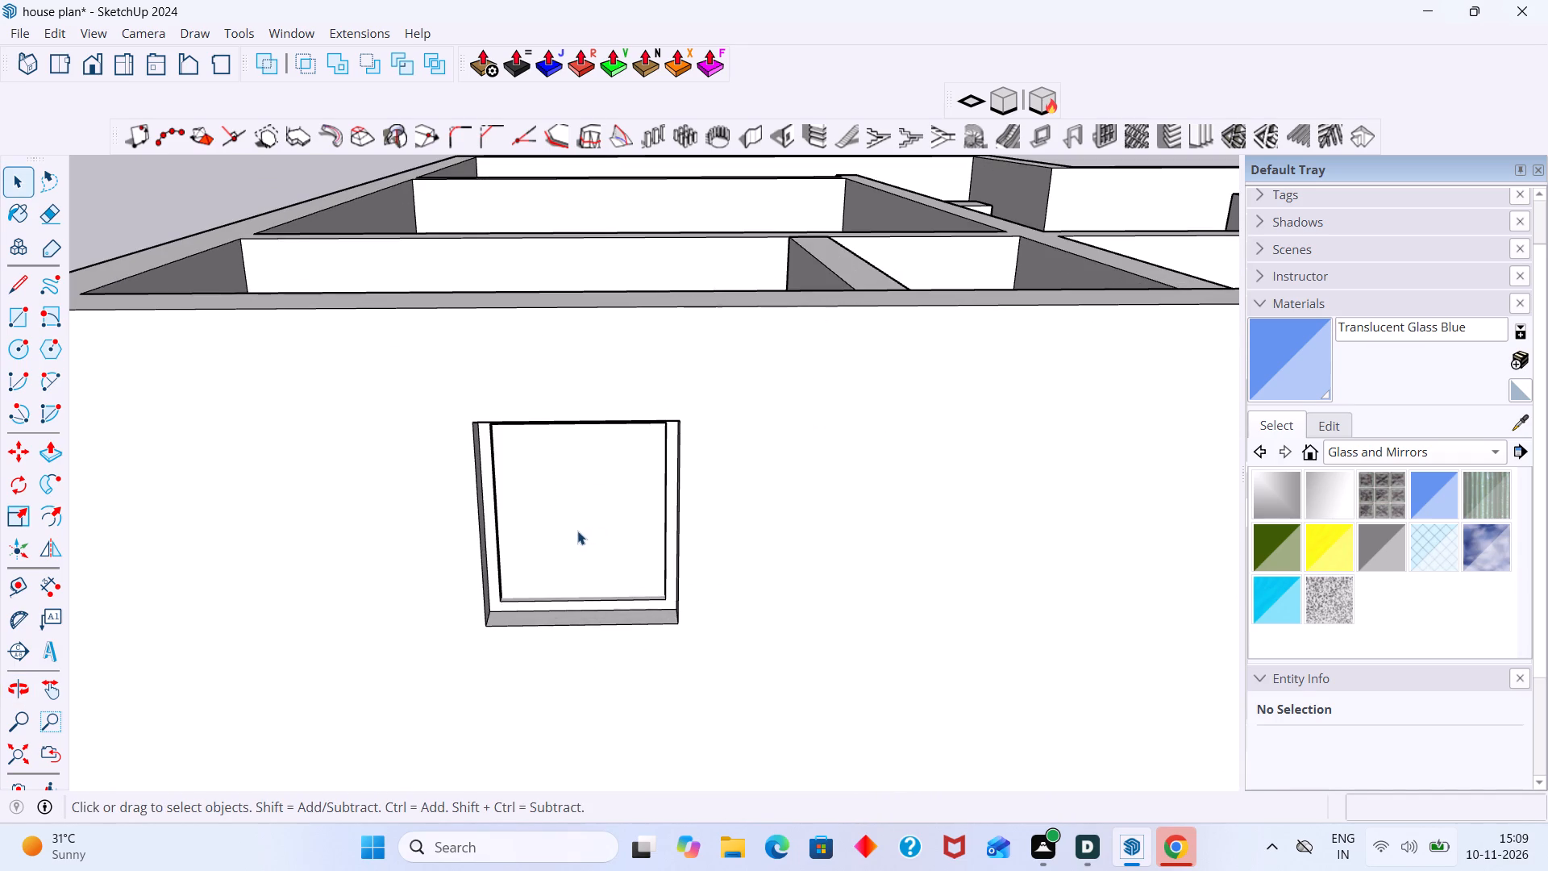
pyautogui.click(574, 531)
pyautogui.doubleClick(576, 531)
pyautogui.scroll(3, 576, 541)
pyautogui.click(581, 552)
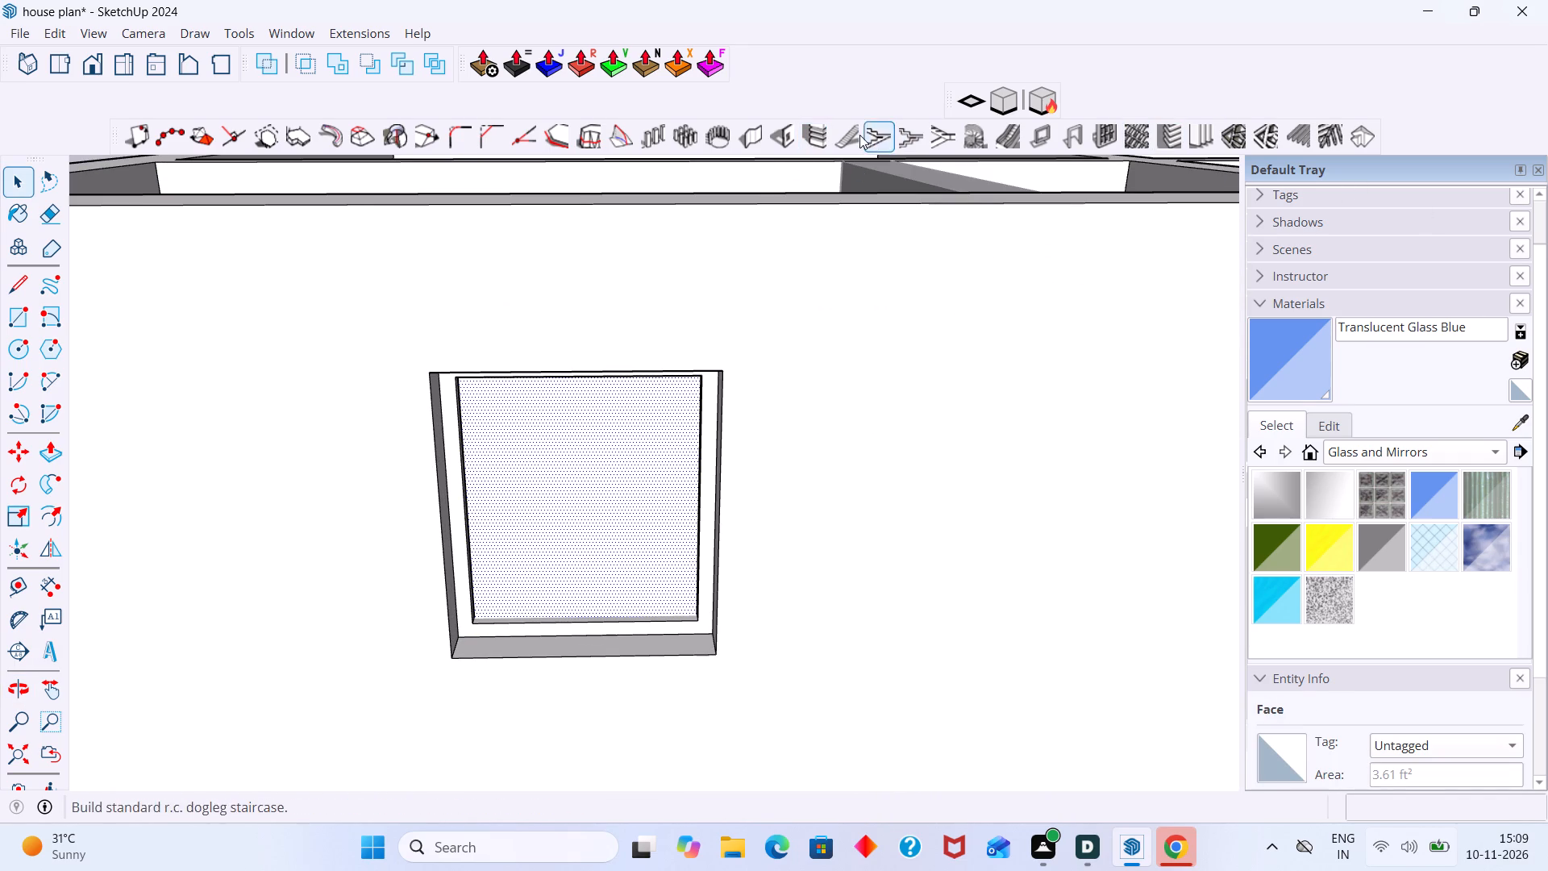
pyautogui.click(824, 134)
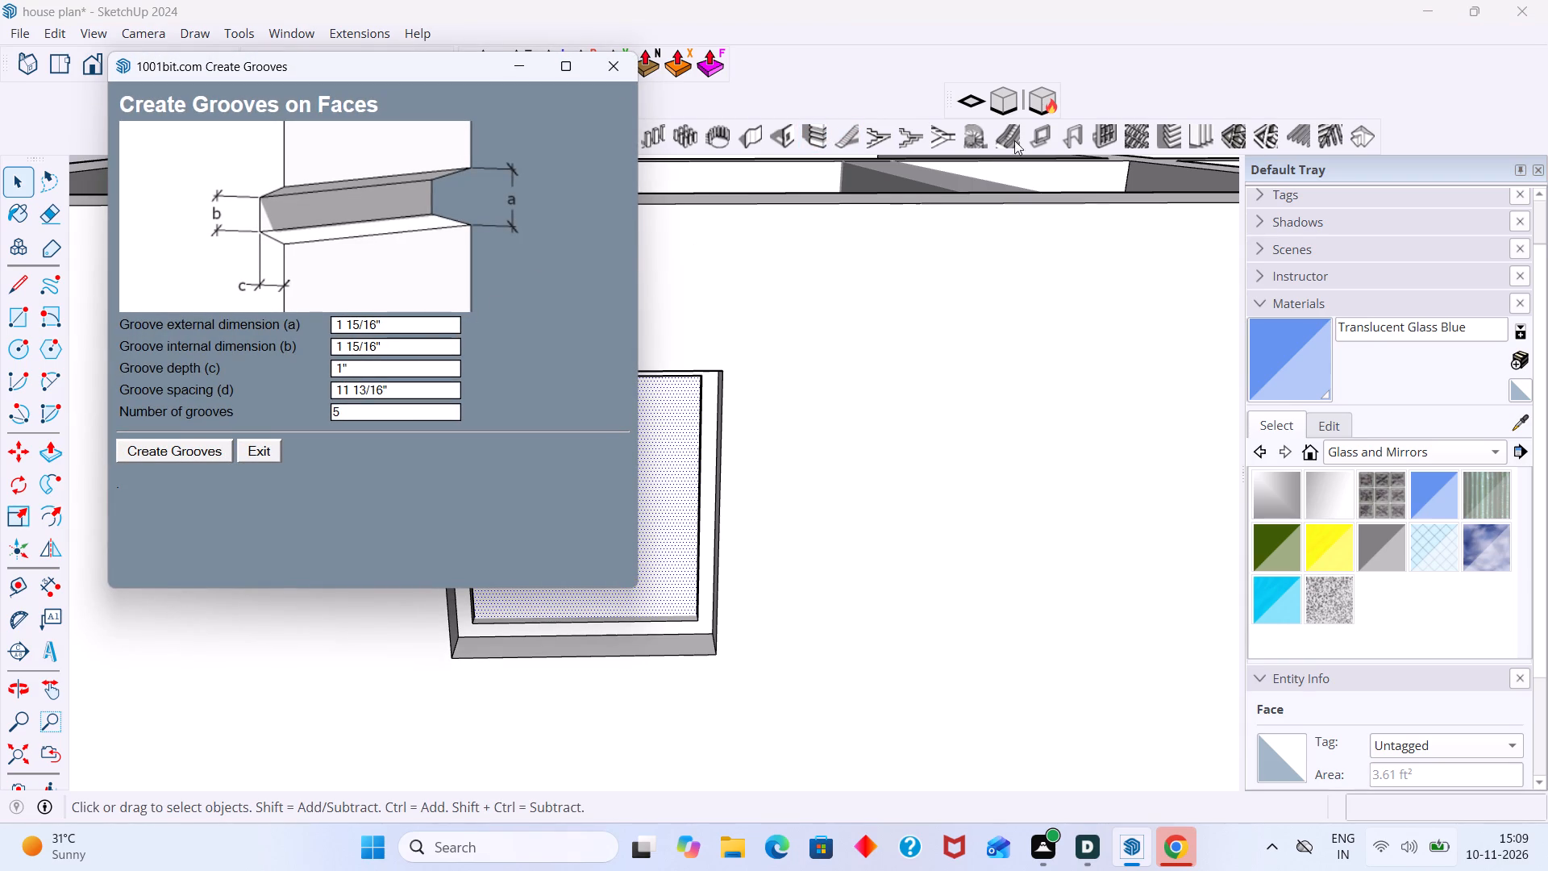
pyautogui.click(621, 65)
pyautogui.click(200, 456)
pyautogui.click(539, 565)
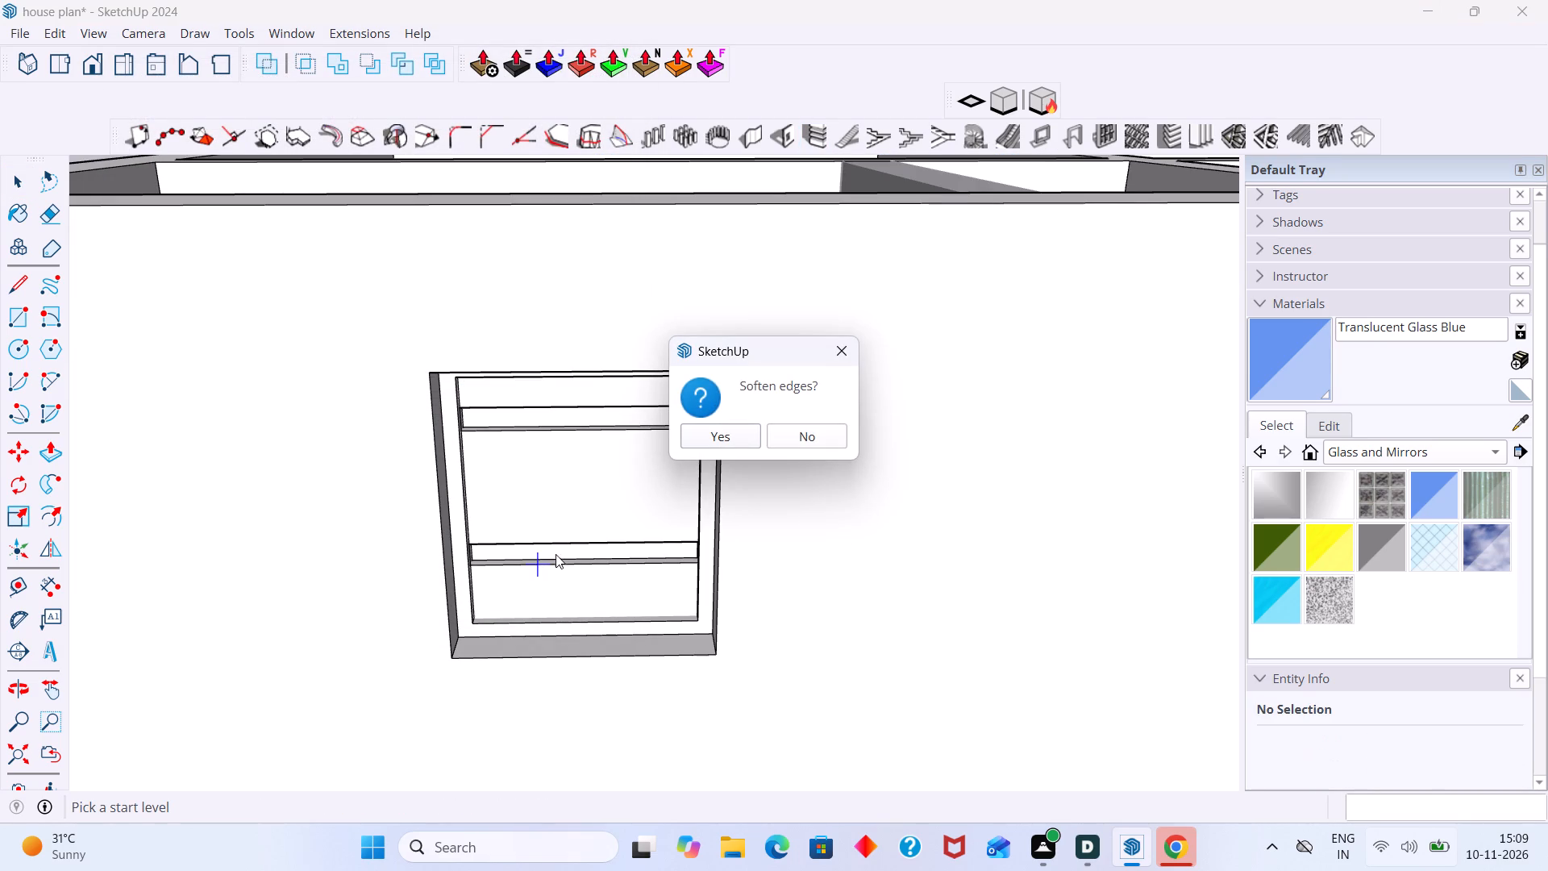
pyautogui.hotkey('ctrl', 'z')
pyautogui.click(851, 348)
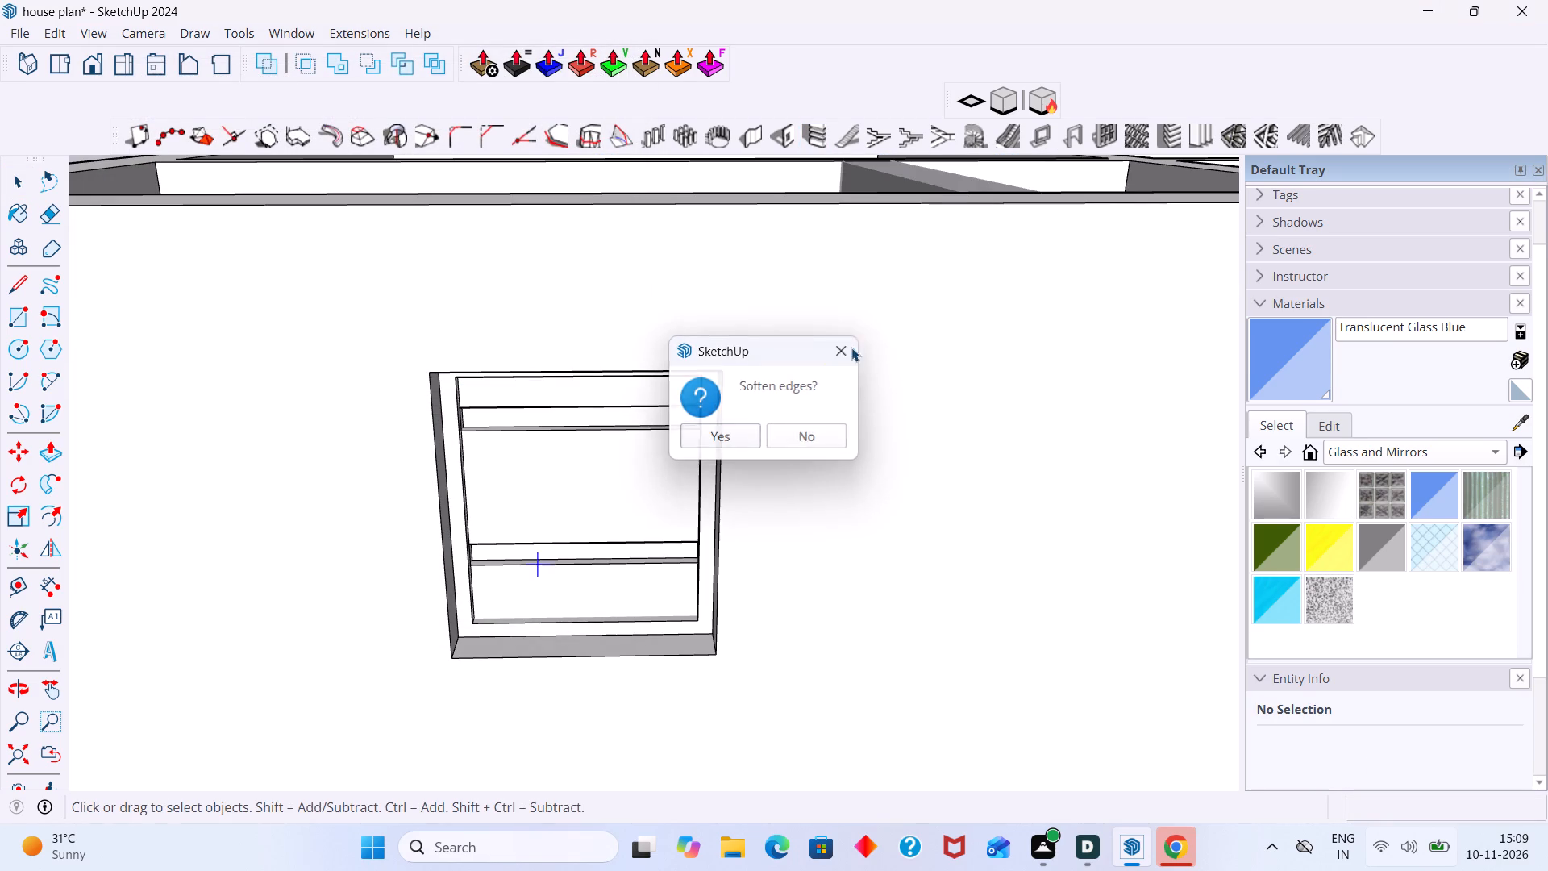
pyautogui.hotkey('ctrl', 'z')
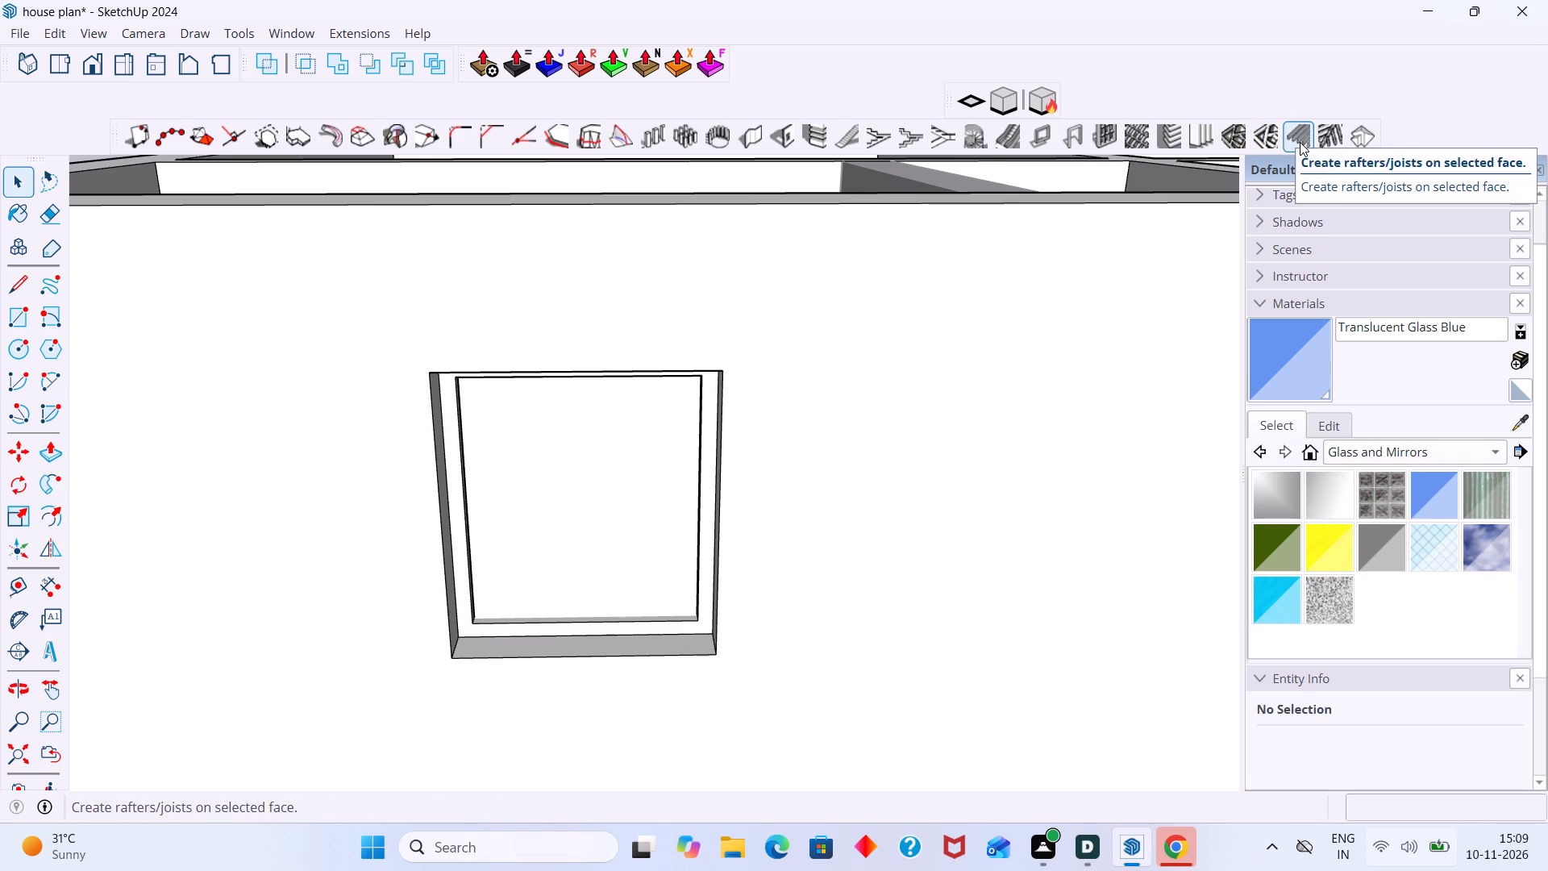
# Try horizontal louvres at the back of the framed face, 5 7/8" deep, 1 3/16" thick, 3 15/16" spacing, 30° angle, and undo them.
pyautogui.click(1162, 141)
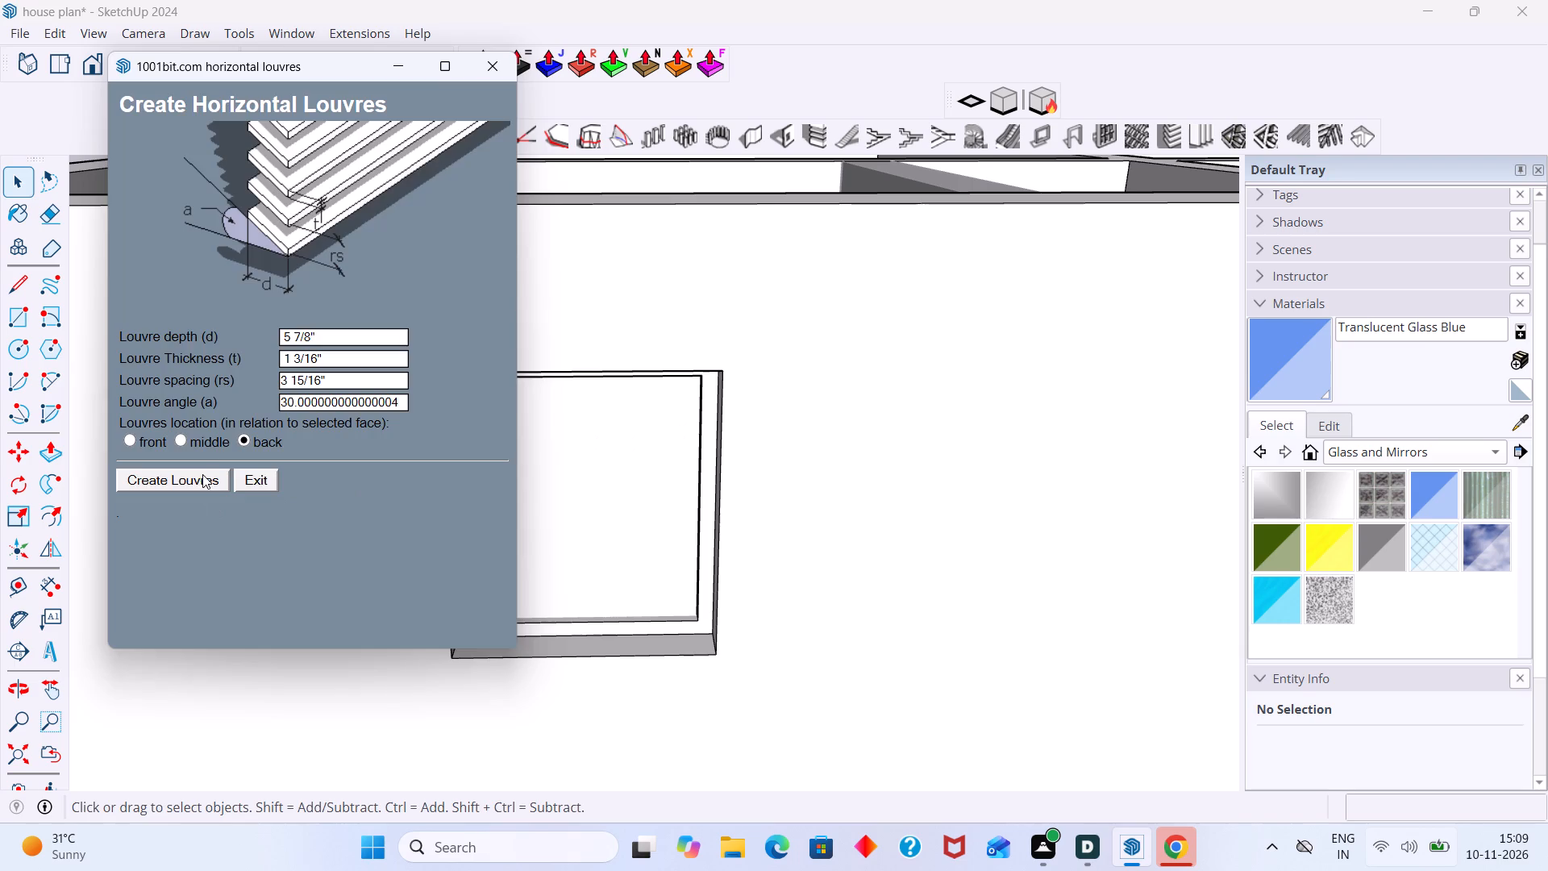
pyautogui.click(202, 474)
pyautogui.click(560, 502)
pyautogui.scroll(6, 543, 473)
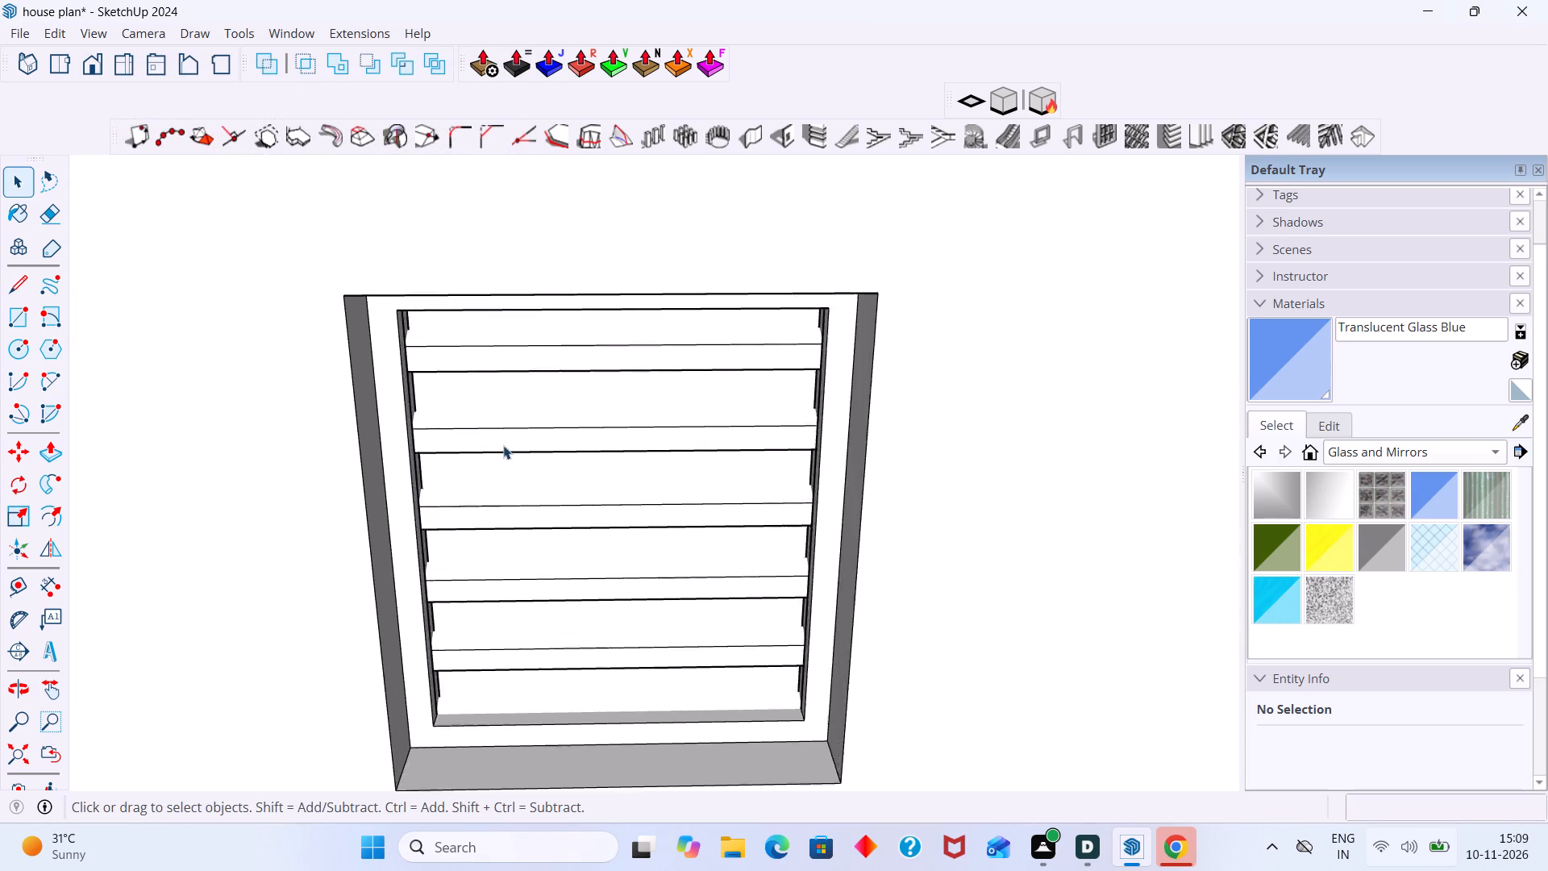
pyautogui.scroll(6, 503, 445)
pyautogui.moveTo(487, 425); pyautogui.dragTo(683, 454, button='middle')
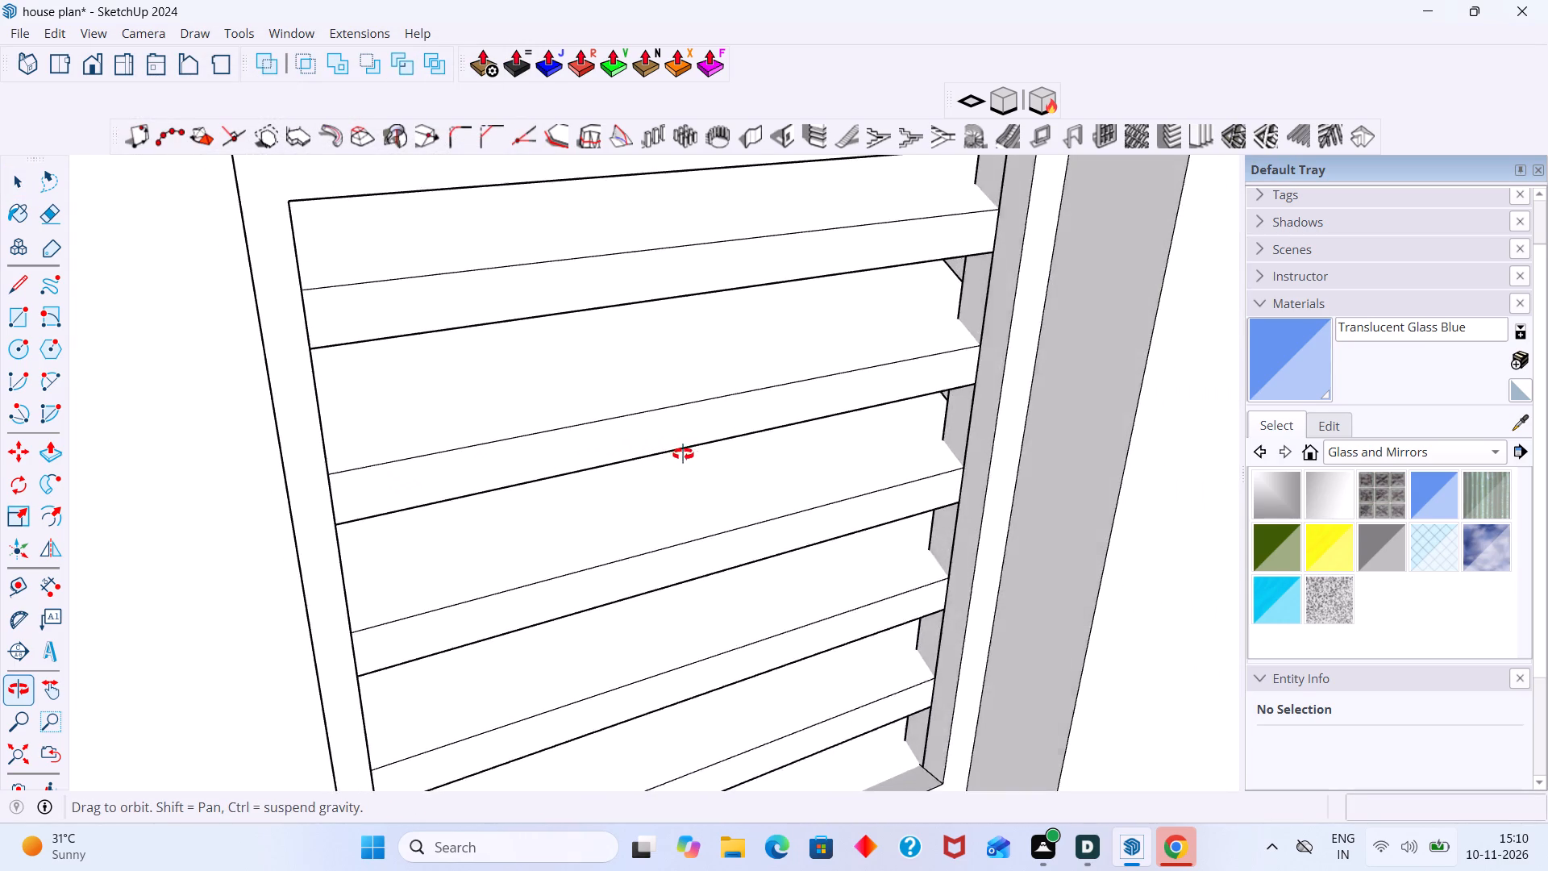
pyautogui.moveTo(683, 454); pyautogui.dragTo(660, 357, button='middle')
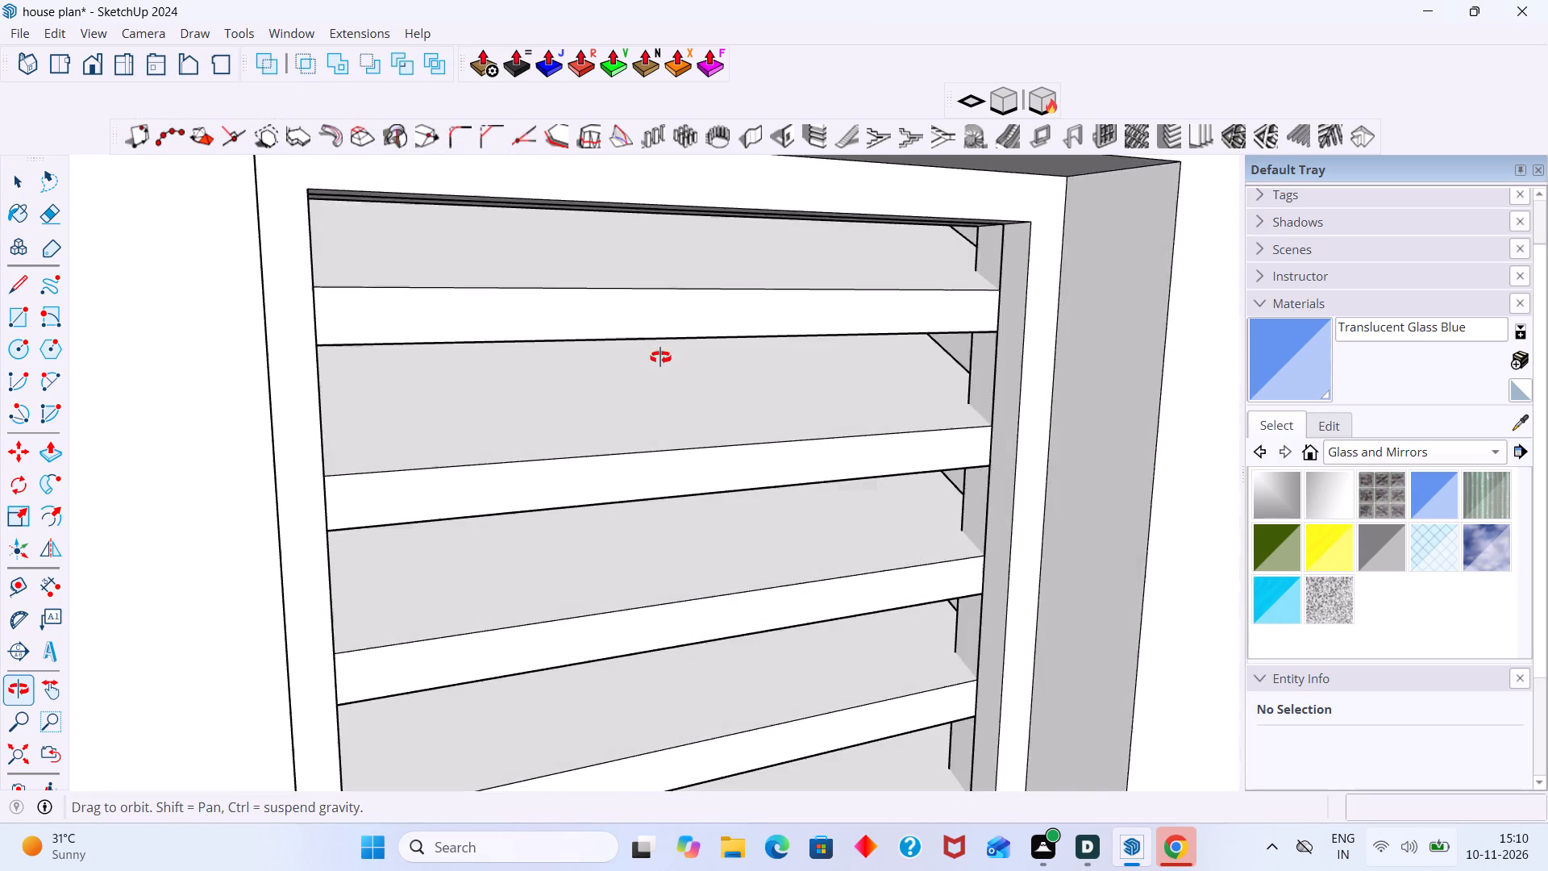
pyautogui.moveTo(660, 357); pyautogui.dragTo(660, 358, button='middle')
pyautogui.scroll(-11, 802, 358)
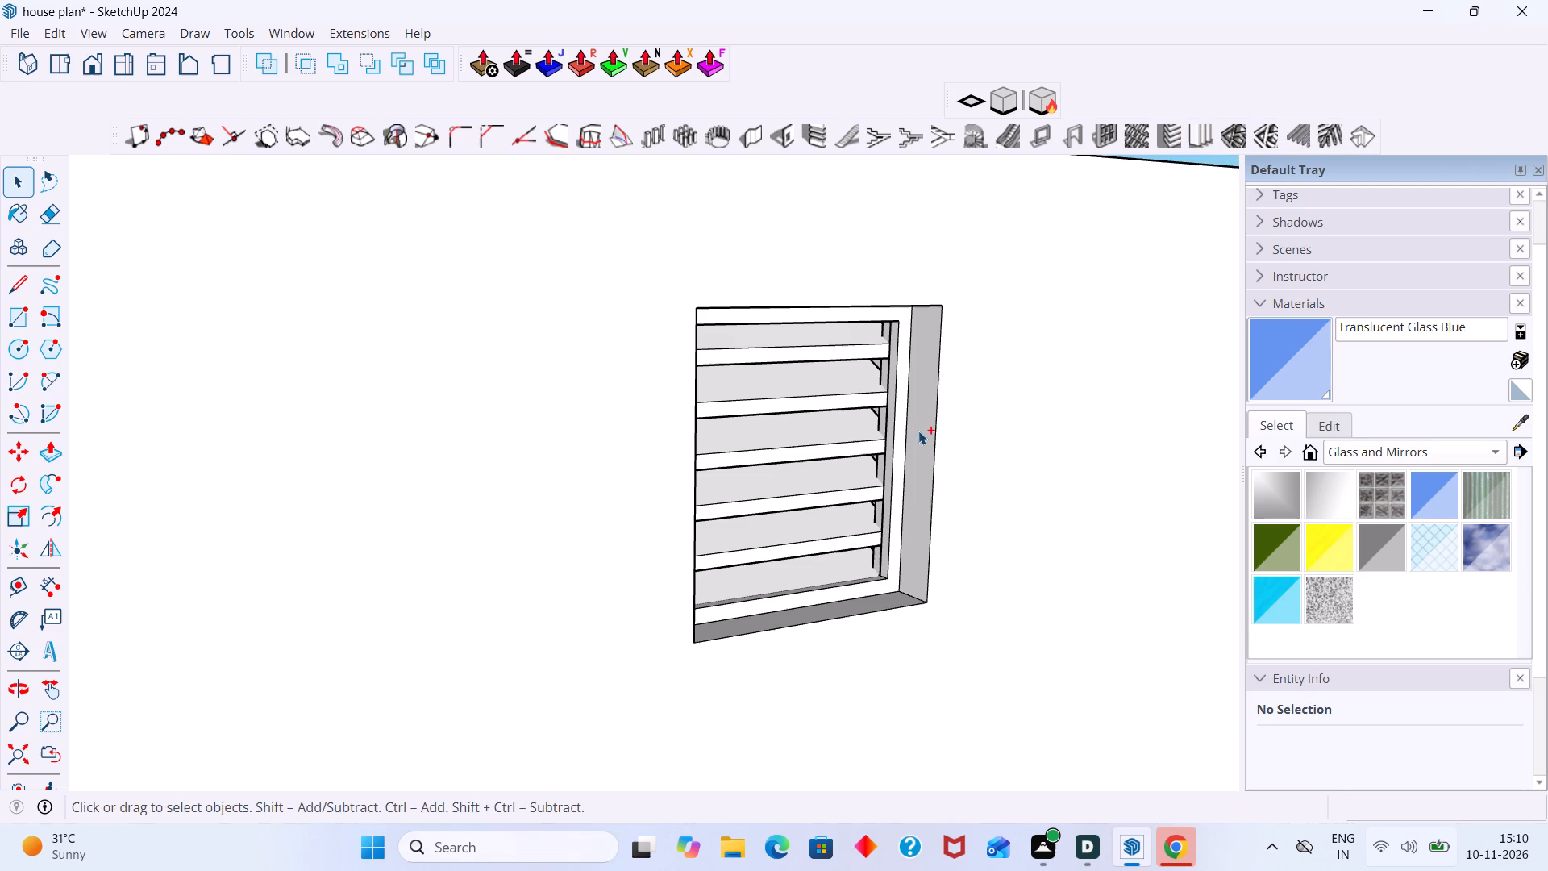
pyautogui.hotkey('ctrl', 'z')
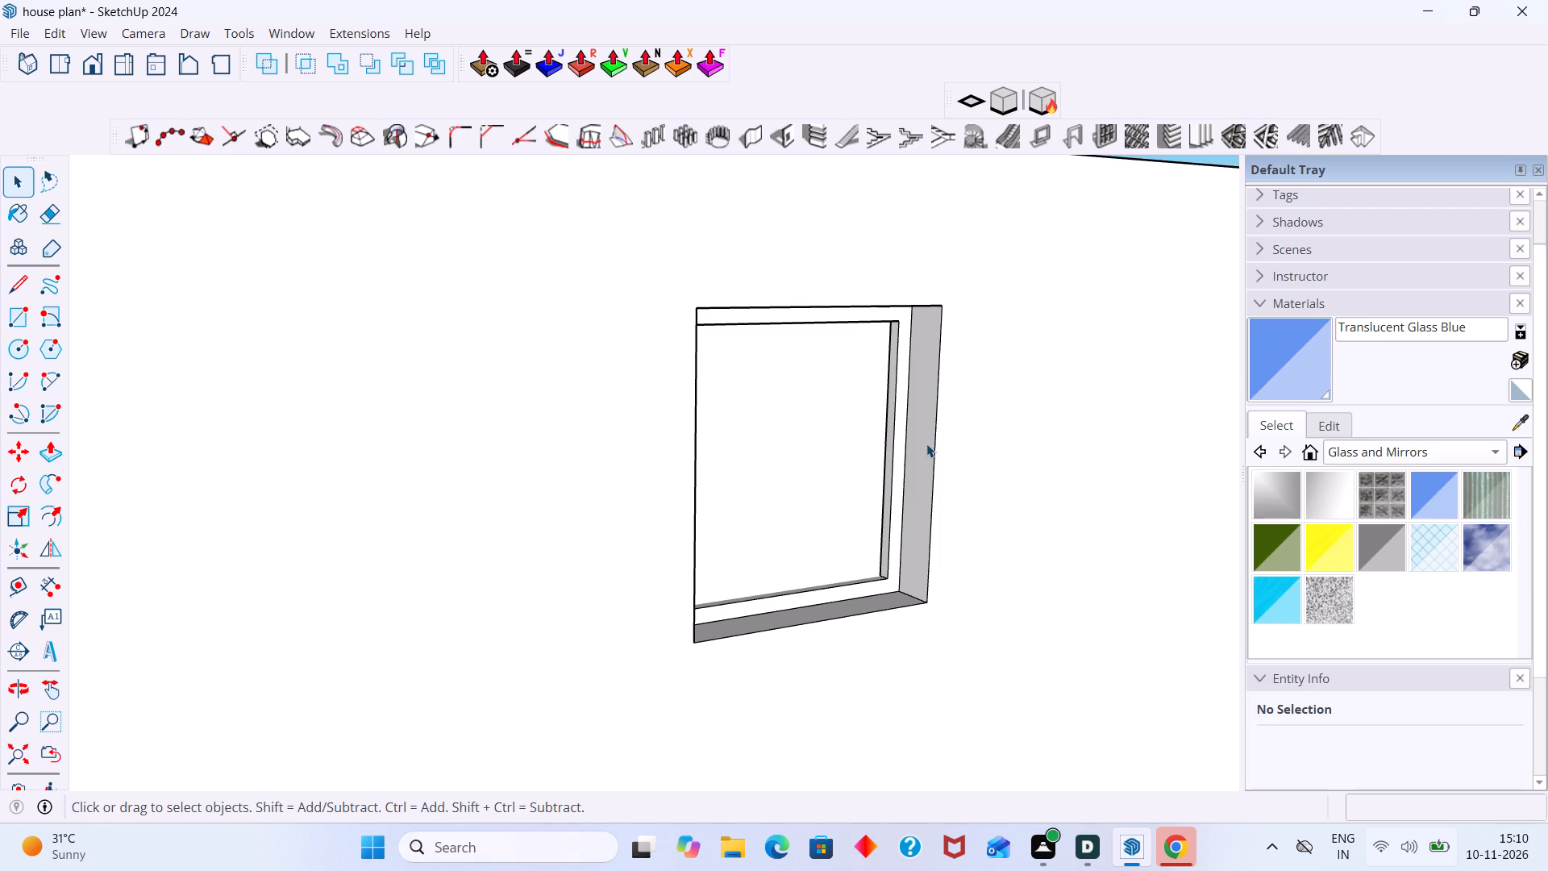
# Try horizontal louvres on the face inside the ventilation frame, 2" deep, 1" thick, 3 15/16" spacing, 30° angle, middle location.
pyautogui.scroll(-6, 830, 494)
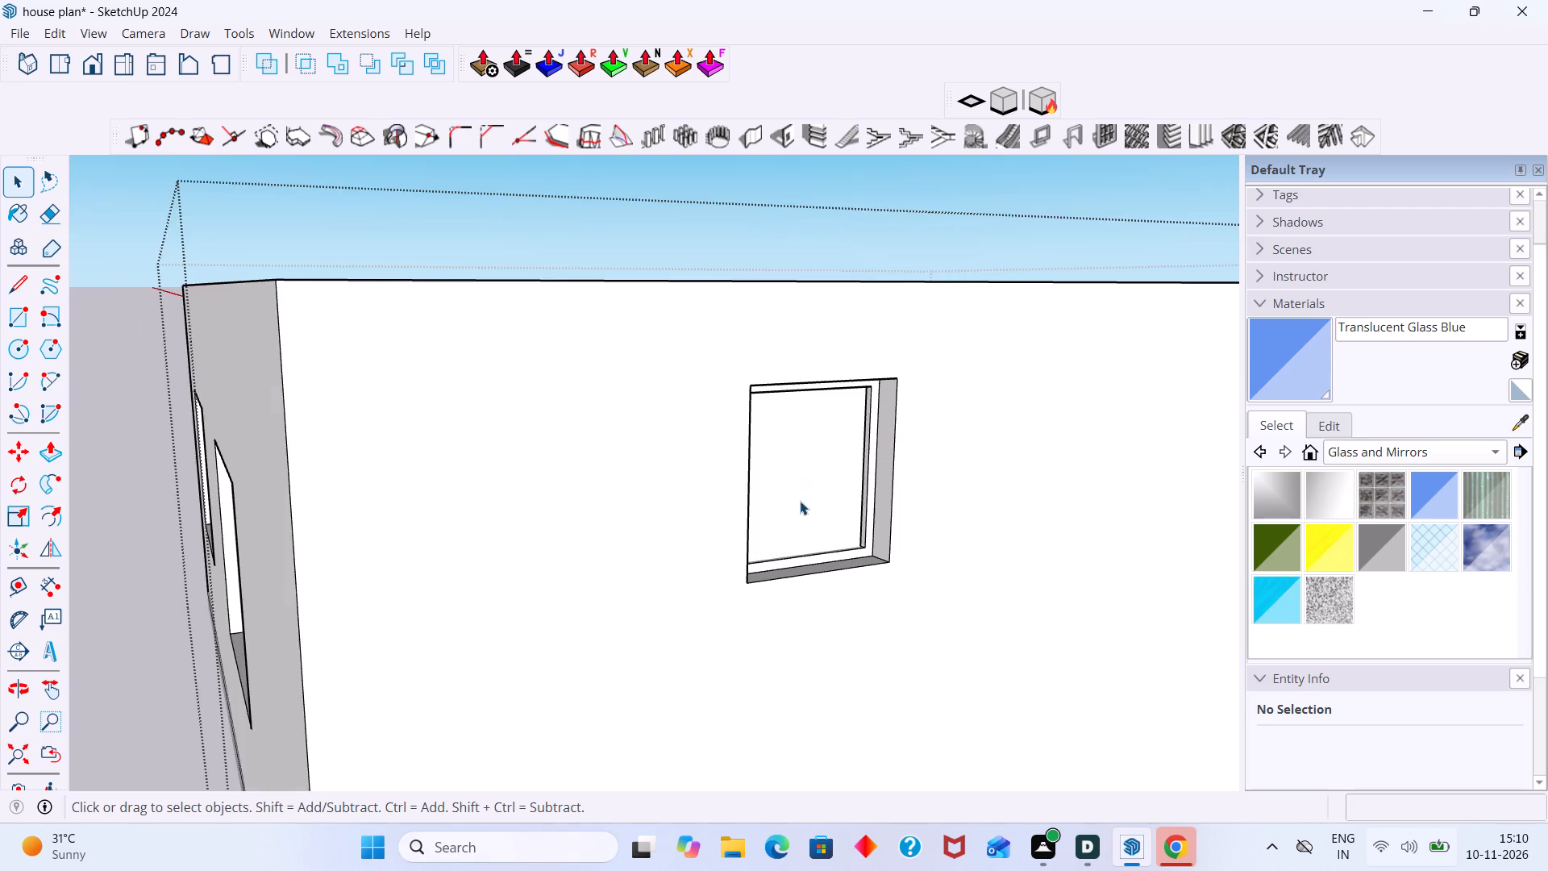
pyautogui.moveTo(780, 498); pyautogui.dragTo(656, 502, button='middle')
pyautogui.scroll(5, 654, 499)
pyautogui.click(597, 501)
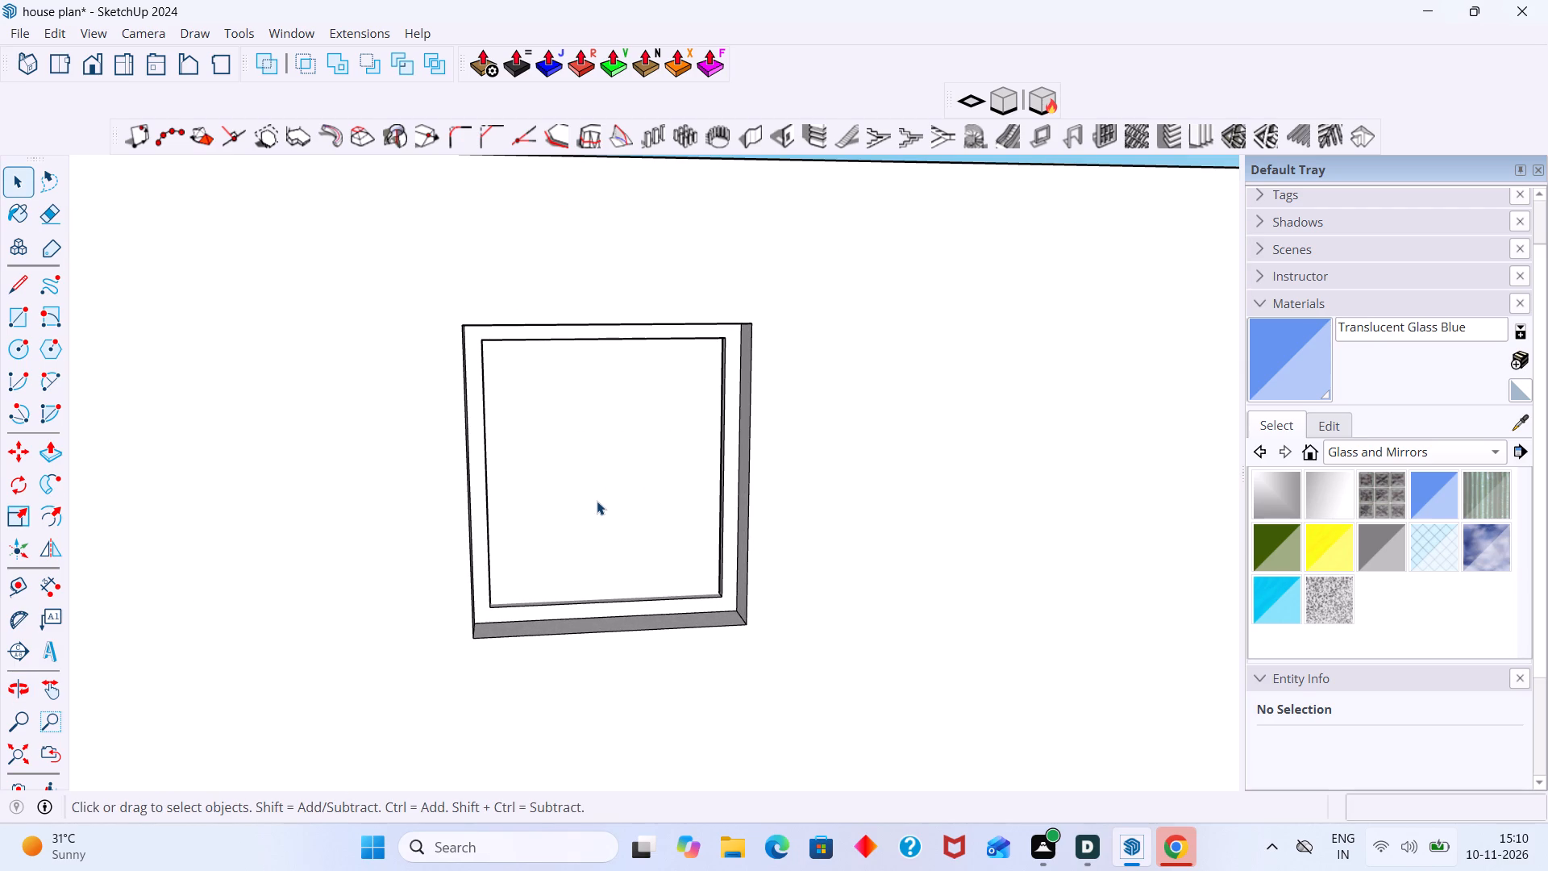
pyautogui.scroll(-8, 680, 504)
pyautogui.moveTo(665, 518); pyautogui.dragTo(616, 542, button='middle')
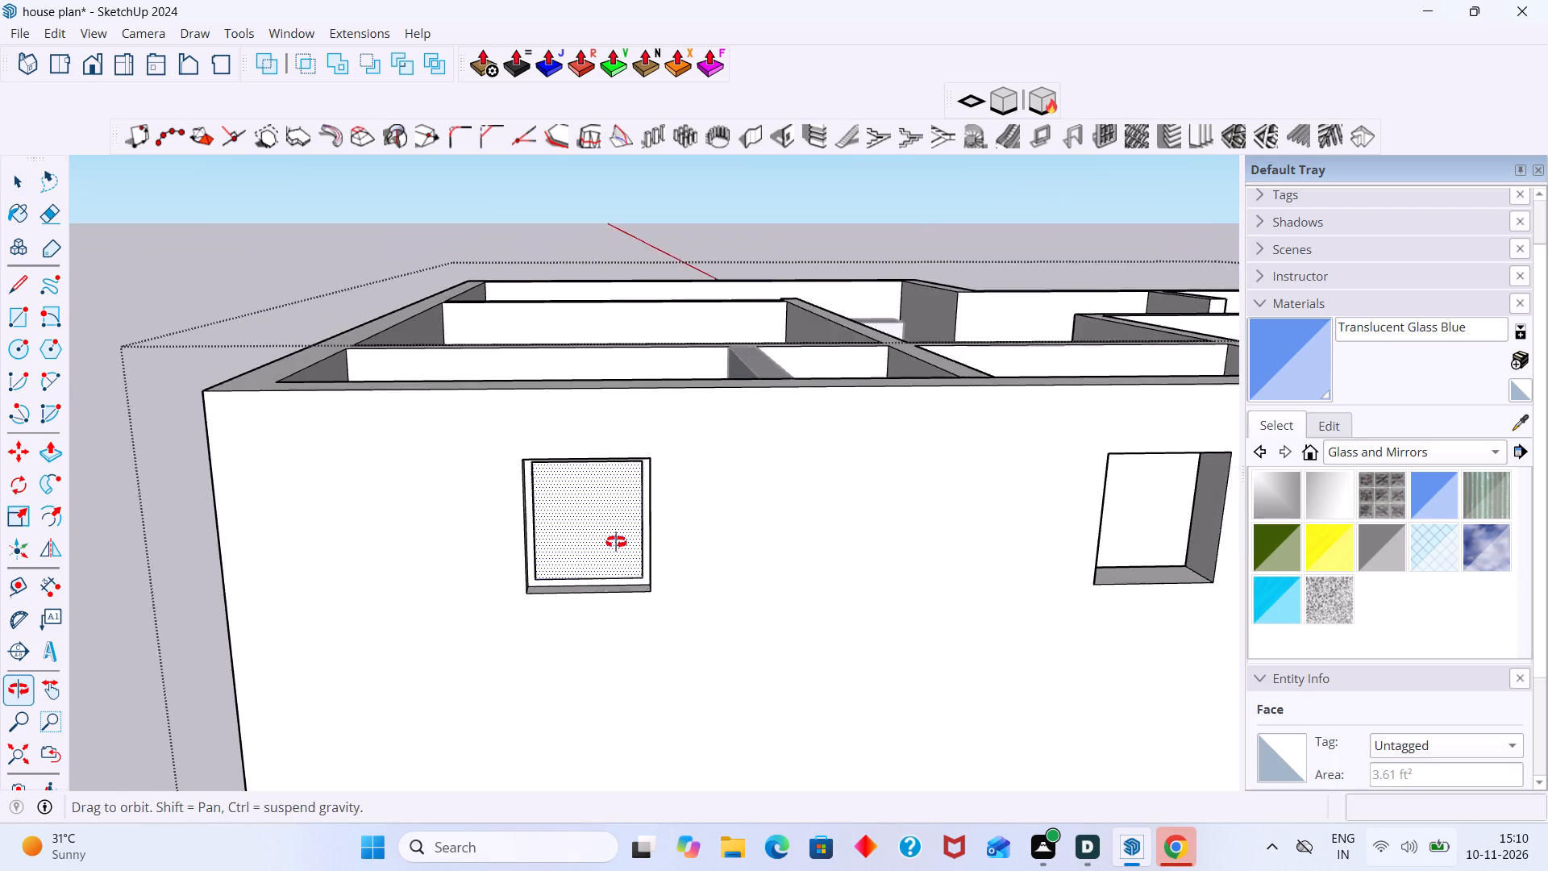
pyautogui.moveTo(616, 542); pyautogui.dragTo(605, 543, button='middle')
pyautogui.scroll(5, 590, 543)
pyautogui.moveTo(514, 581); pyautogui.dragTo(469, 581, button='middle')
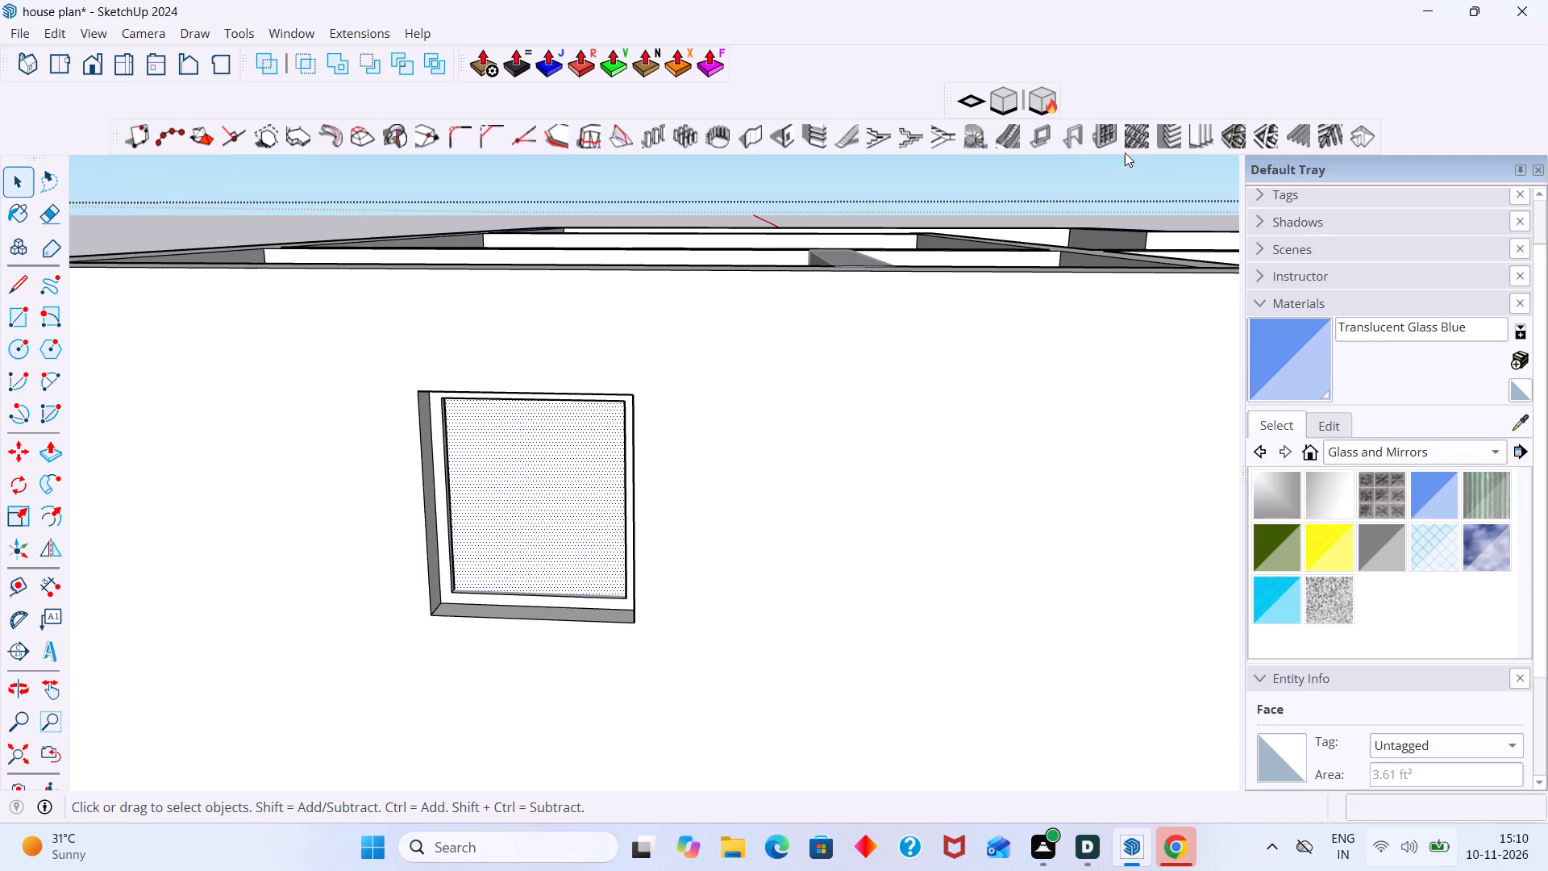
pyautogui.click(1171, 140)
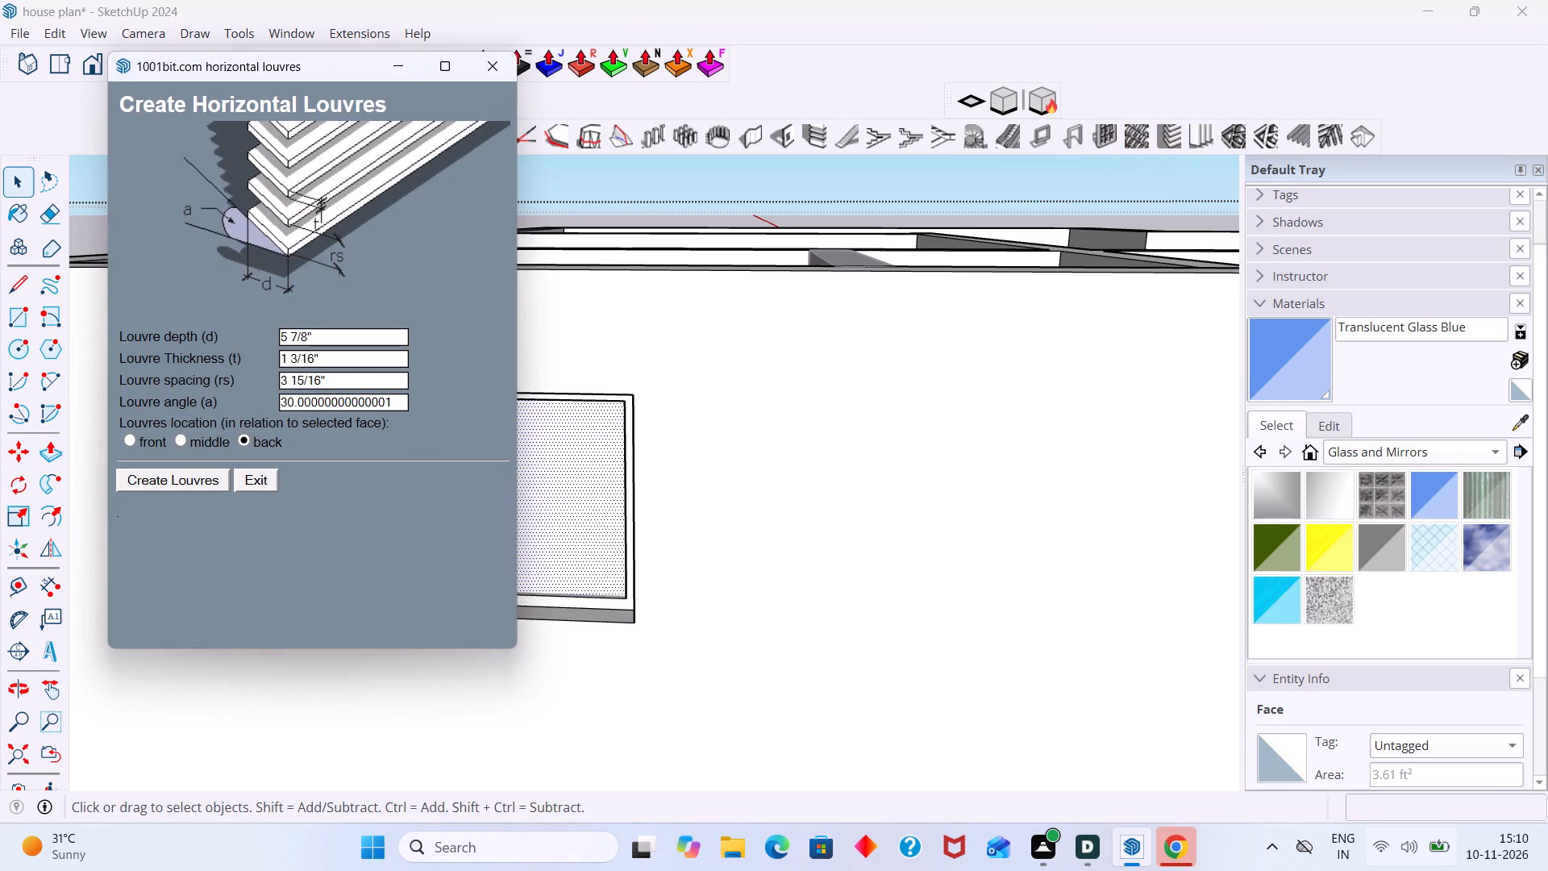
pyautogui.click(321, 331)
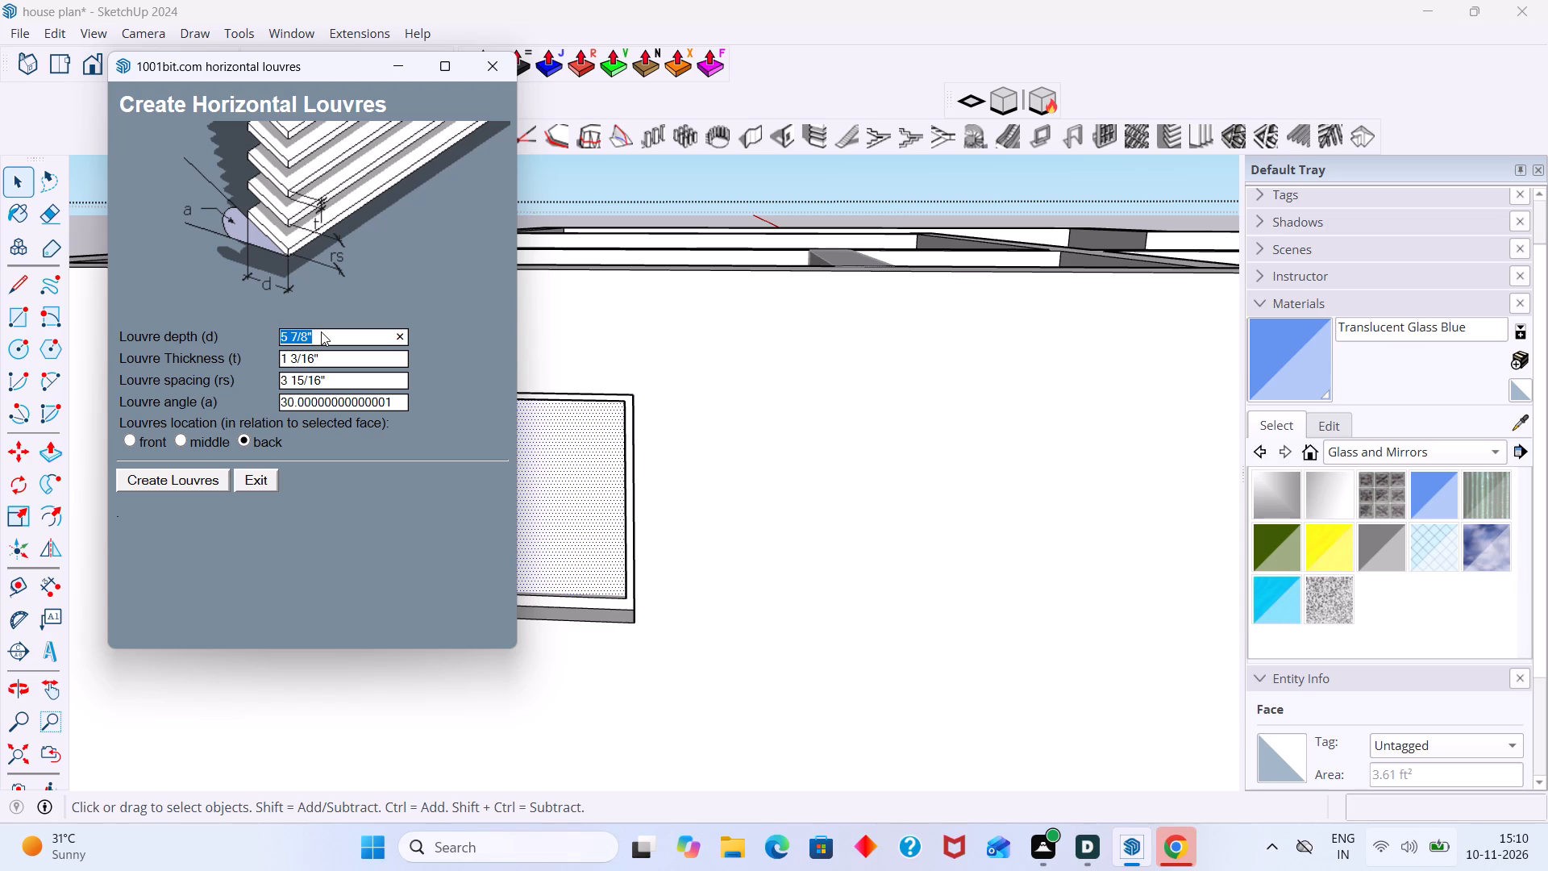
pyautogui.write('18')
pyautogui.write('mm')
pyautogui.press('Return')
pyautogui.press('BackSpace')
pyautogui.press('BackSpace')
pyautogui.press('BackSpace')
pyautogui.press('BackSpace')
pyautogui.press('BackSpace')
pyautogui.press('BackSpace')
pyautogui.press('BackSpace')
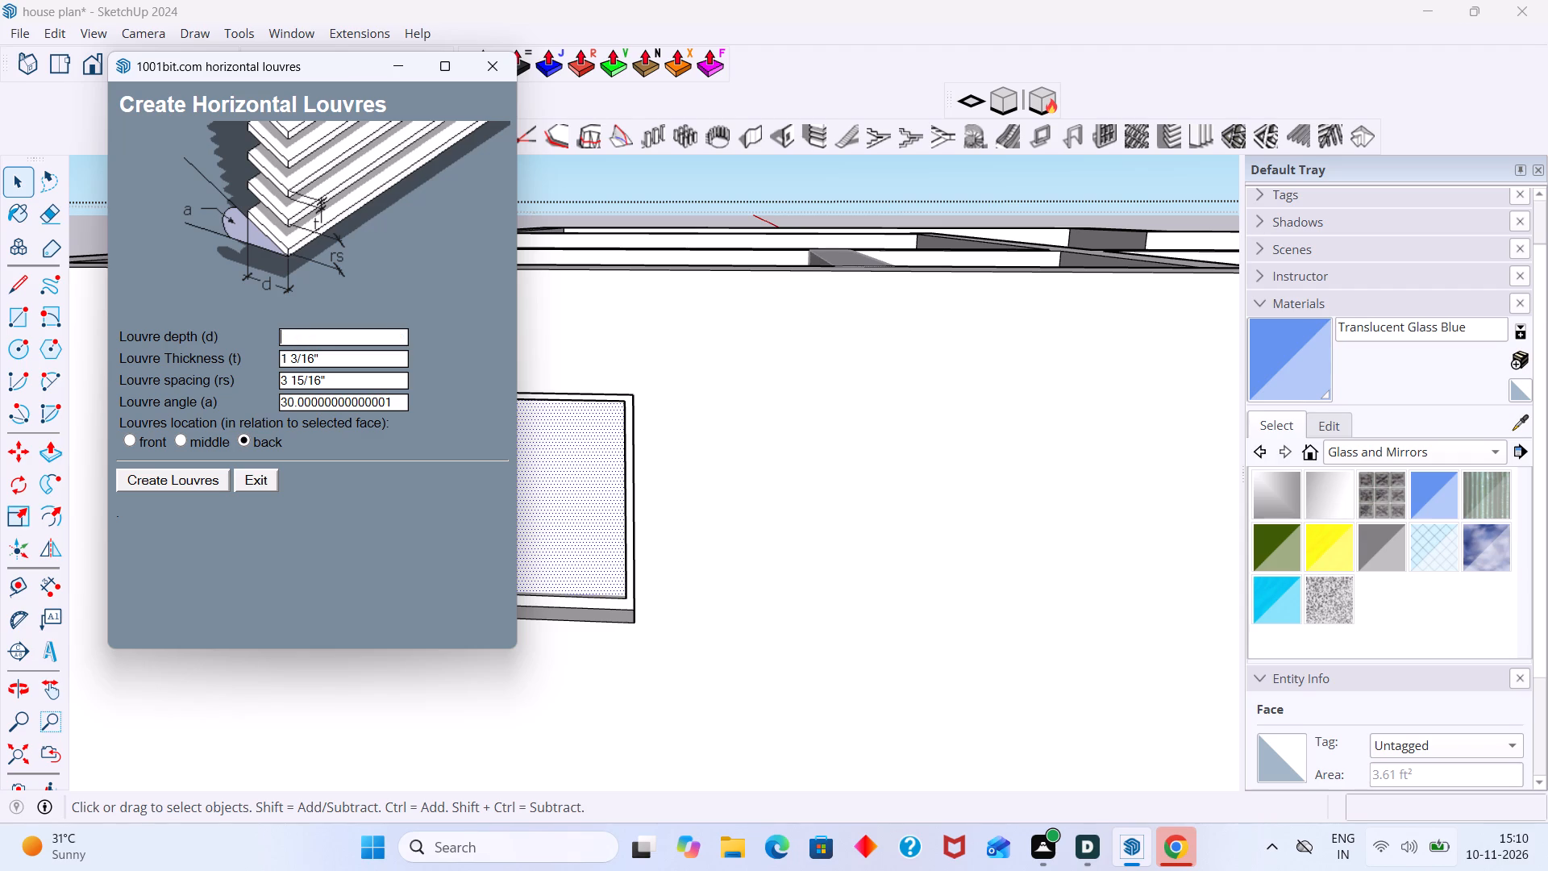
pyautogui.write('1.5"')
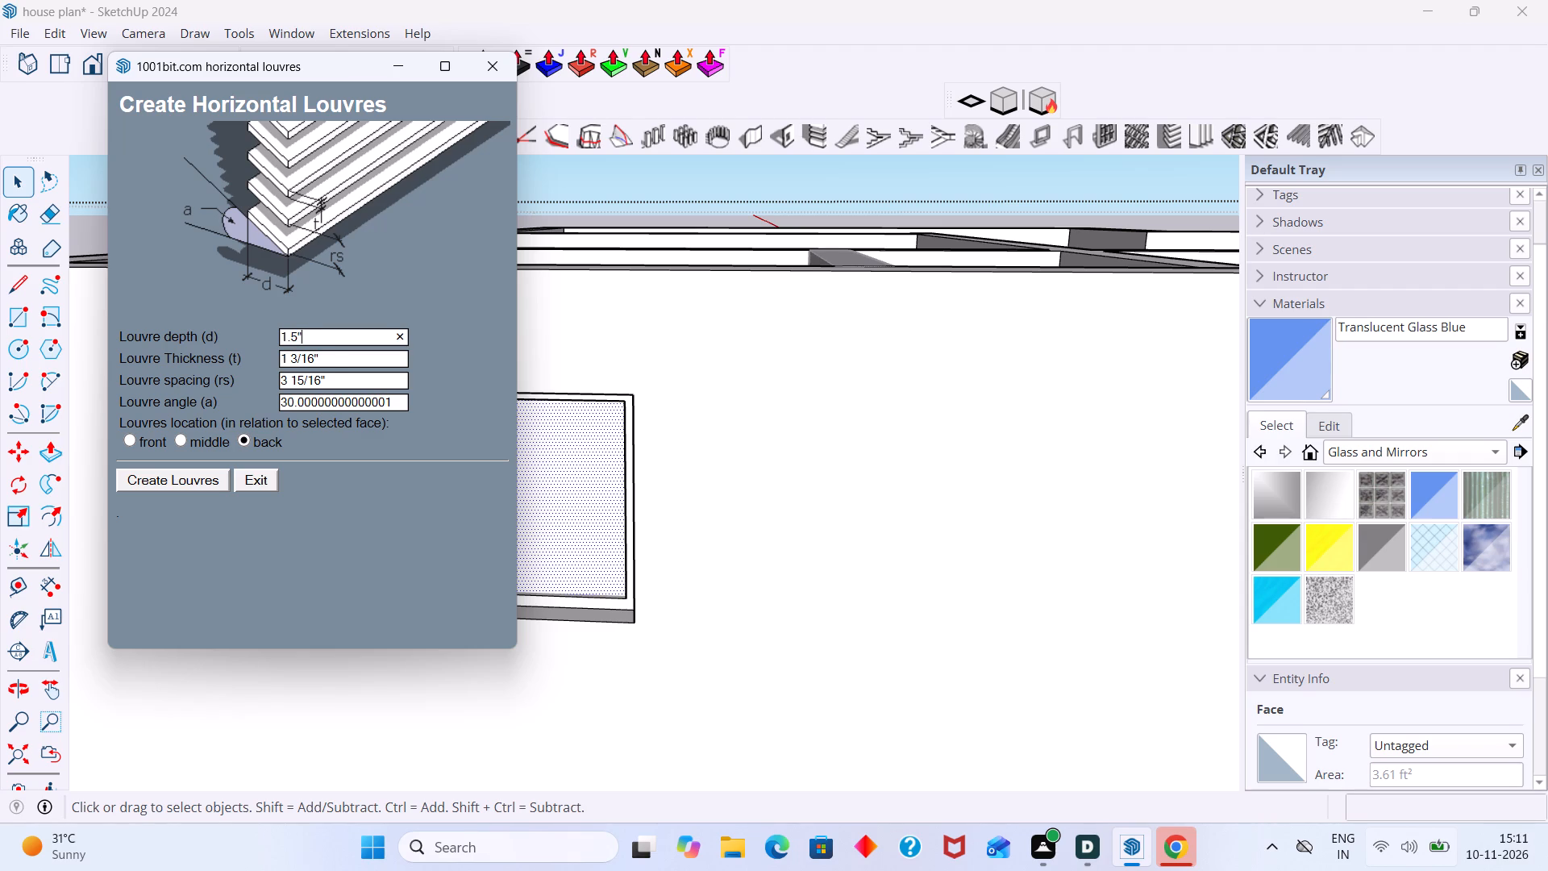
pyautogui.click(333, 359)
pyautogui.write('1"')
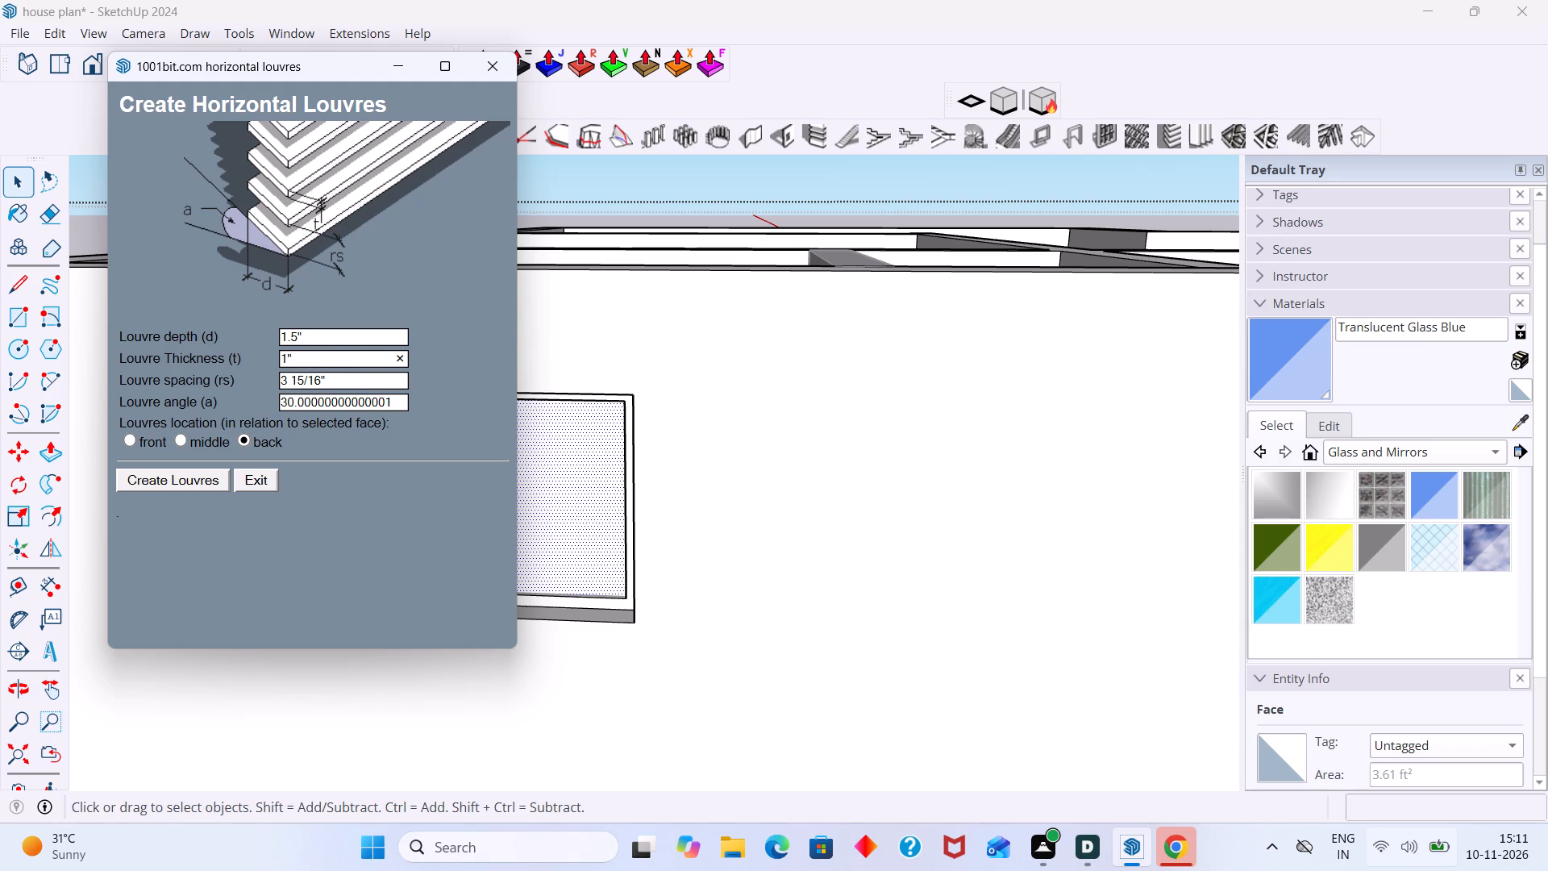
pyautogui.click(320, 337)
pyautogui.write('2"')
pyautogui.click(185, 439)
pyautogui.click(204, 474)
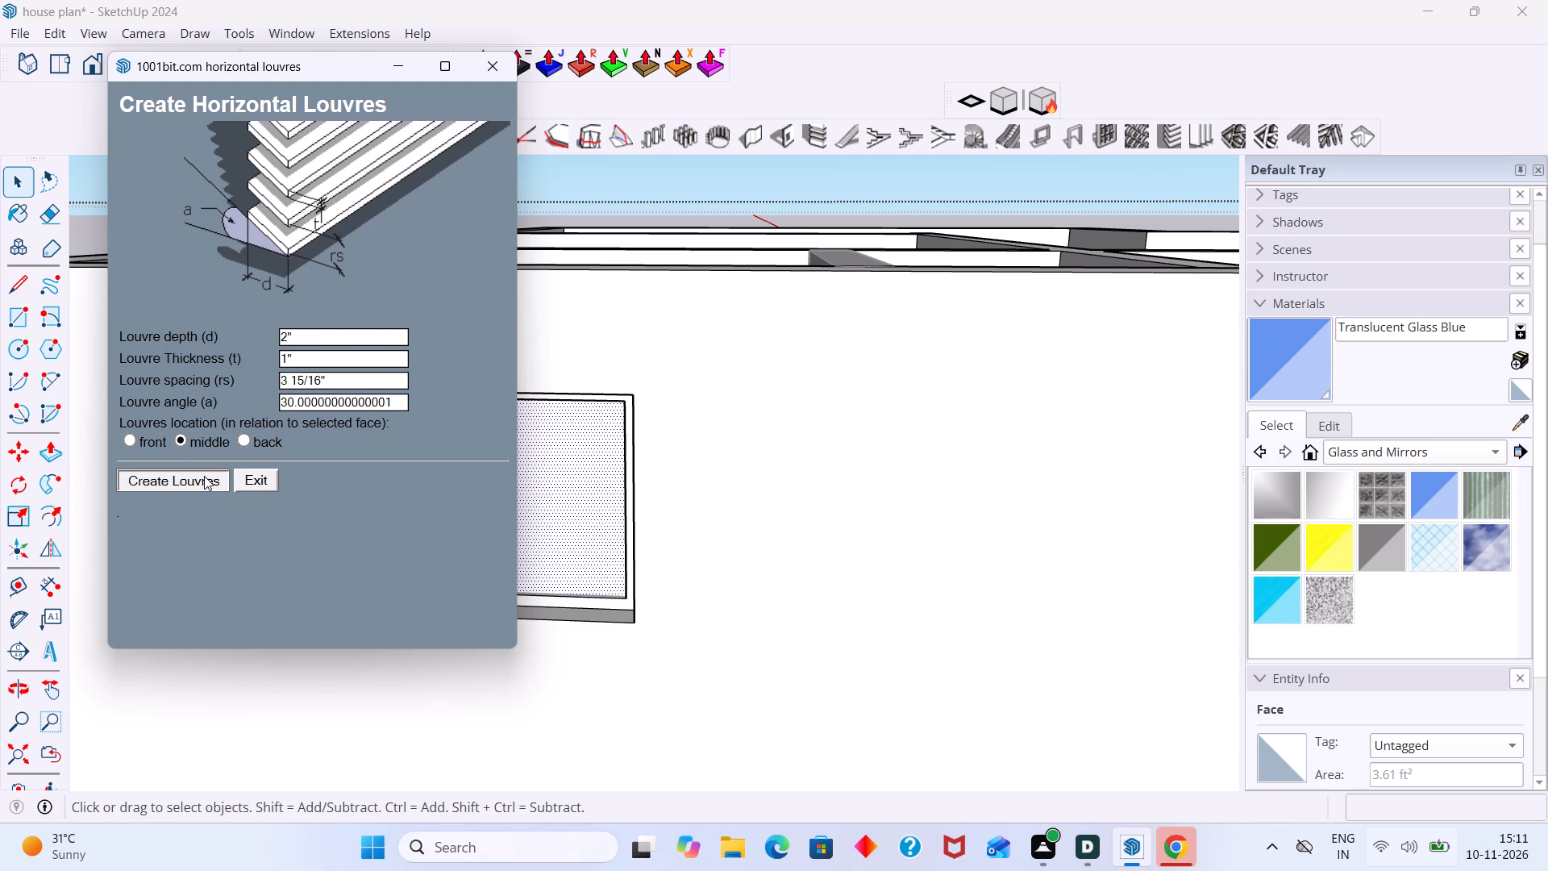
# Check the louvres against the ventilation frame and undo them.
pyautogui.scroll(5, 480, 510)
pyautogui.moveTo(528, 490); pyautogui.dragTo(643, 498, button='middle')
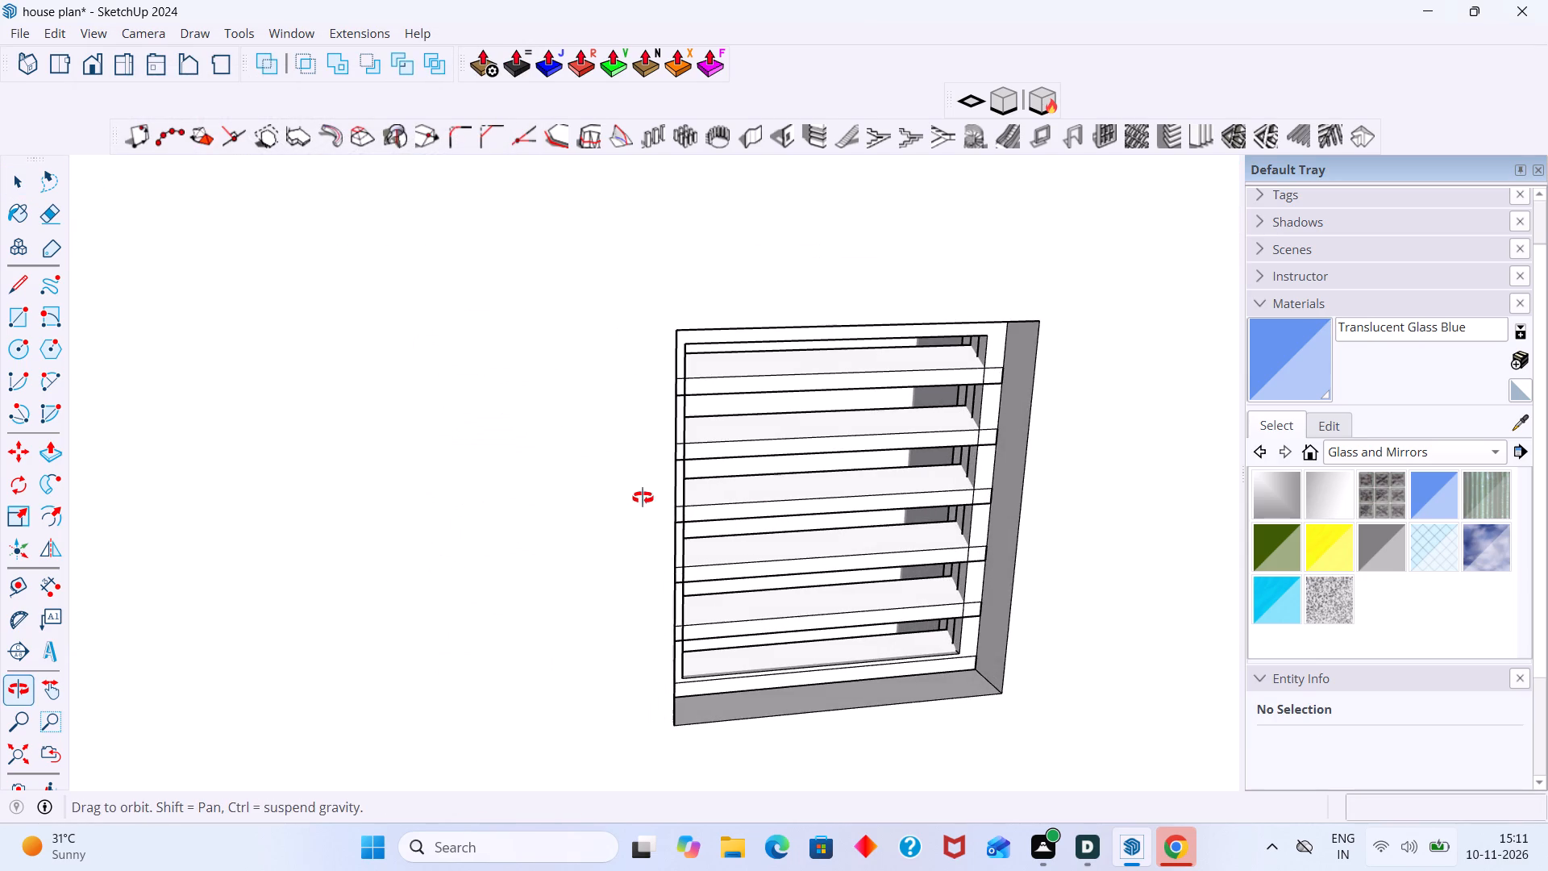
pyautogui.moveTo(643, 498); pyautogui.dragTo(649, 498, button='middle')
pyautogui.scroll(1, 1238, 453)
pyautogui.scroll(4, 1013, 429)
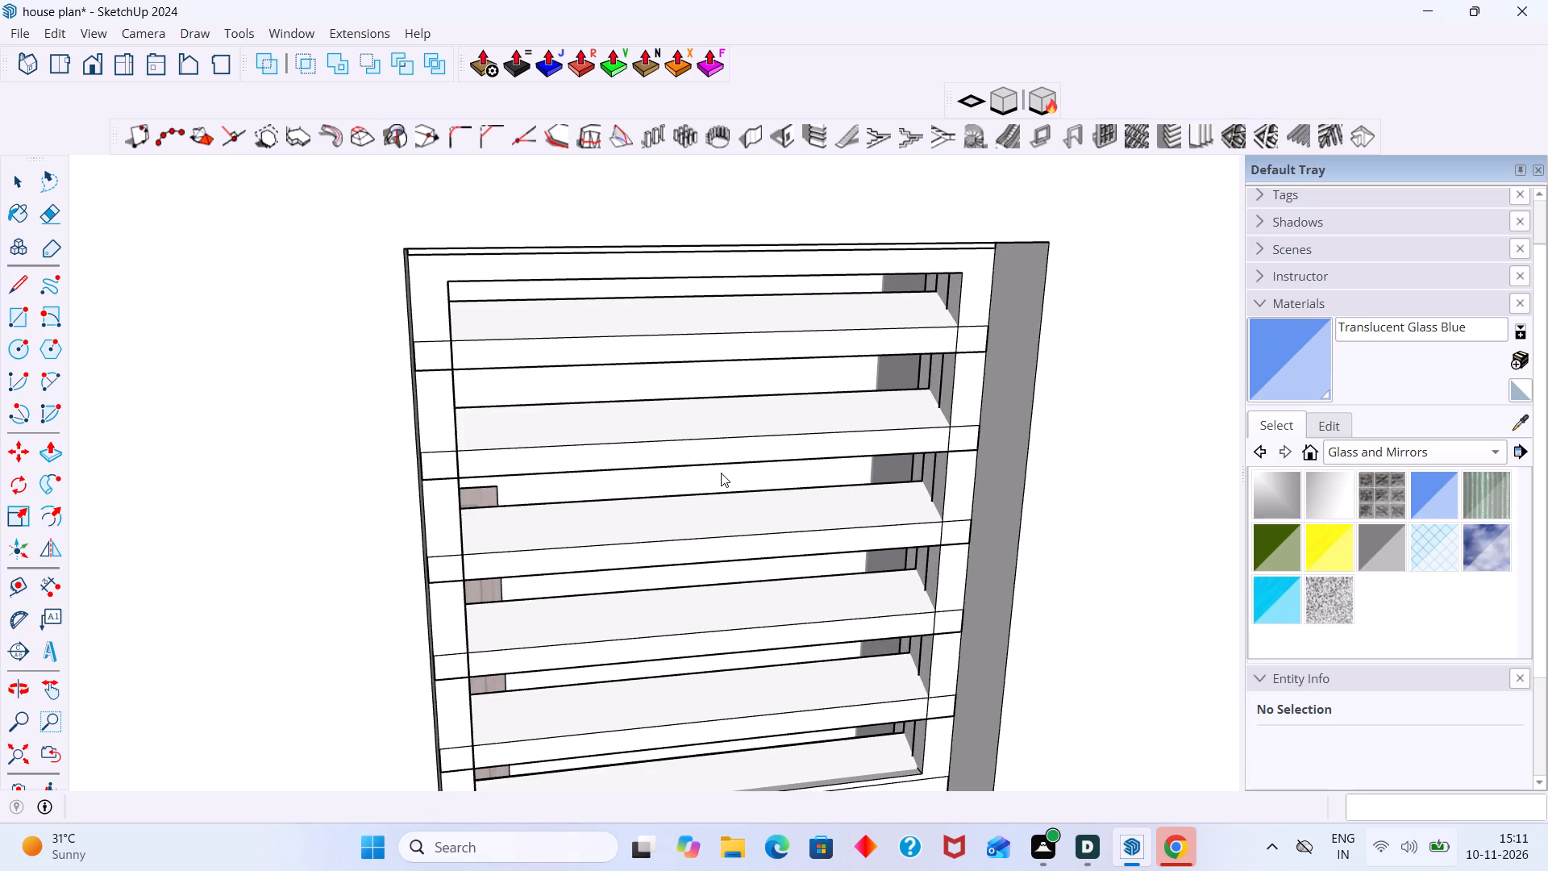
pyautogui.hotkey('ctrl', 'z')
# Delete the face inside the ventilation frame to open it through to the room.
pyautogui.press('space')
pyautogui.click(626, 520)
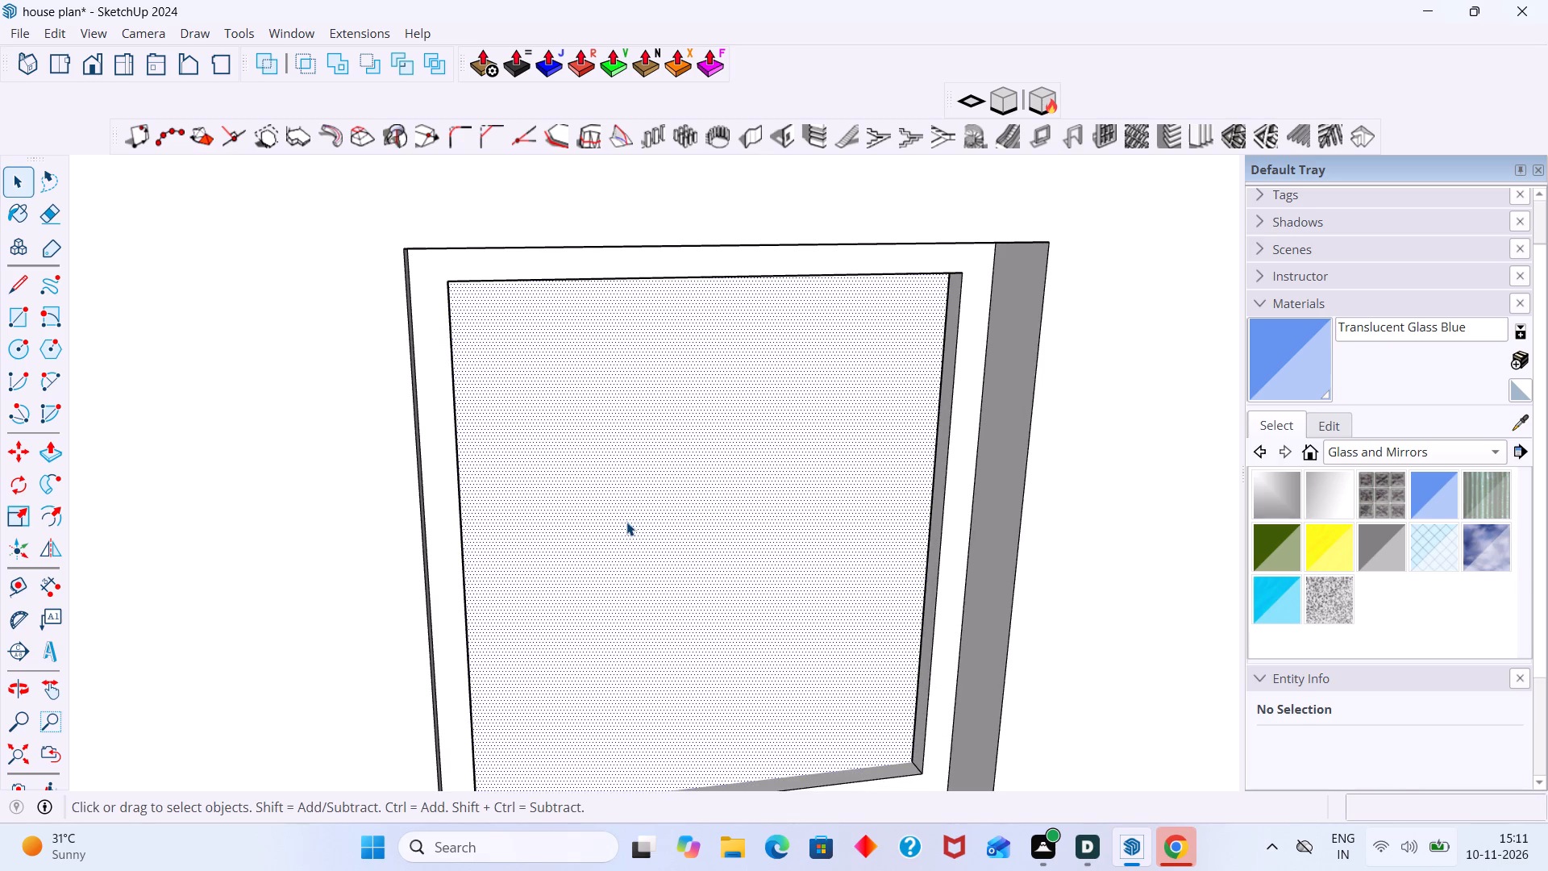
pyautogui.press('Delete')
# Delete the extra vertical edge nearest the outer face on one inner side of the ventilation frame.
pyautogui.moveTo(630, 520); pyautogui.dragTo(549, 520, button='middle')
pyautogui.scroll(-2, 548, 520)
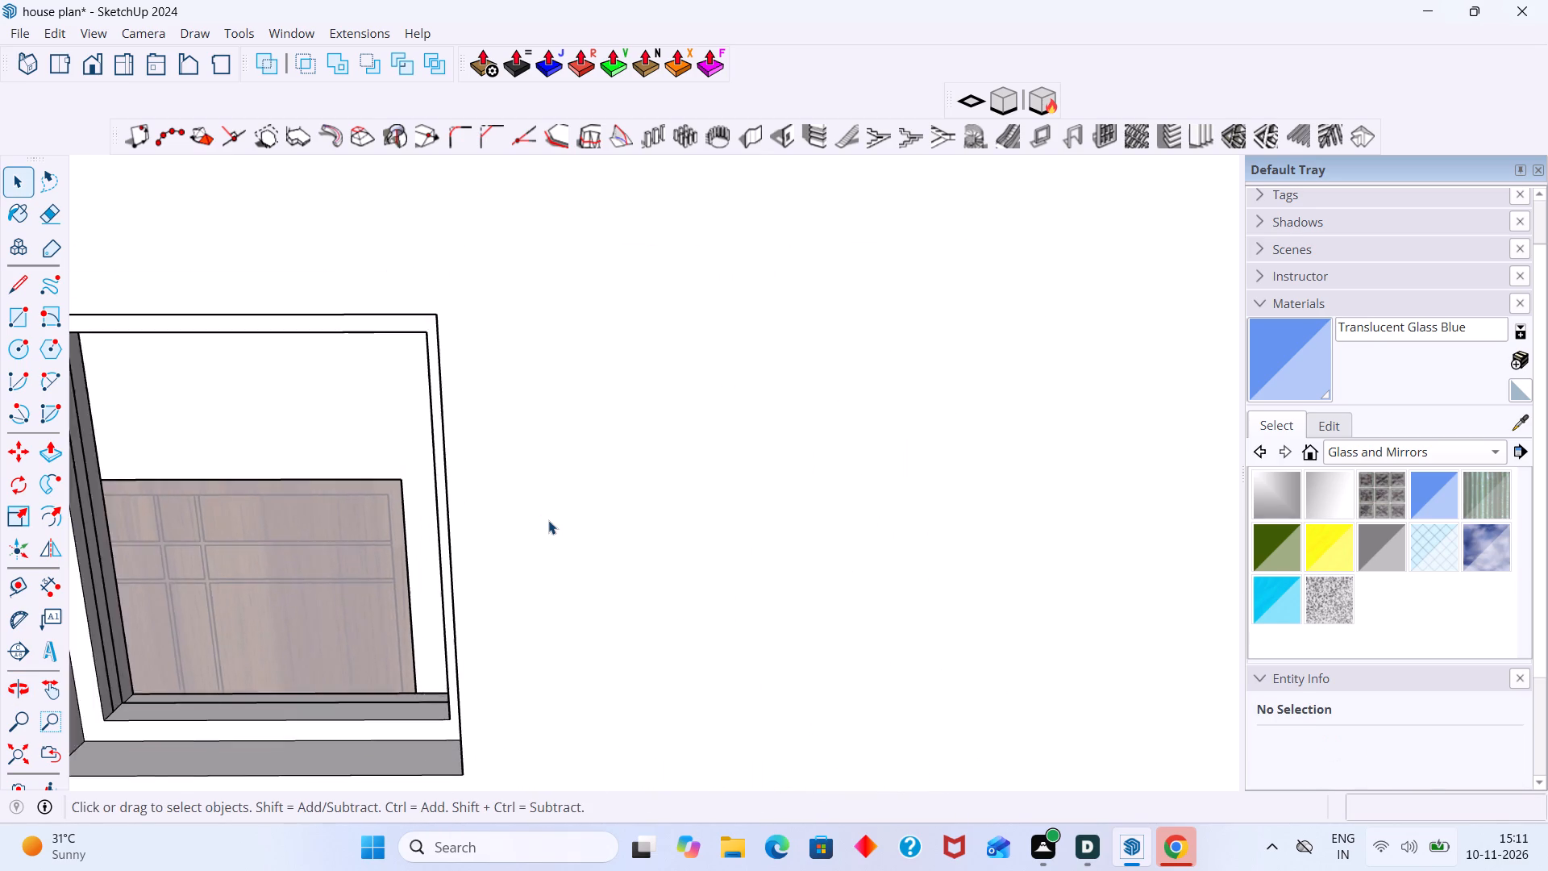
pyautogui.scroll(-9, 548, 520)
pyautogui.moveTo(414, 509); pyautogui.dragTo(379, 526, button='middle')
pyautogui.scroll(1, 246, 572)
pyautogui.keyDown('shift'); pyautogui.moveTo(364, 574); pyautogui.dragTo(485, 571, button='middle'); pyautogui.keyUp('shift')
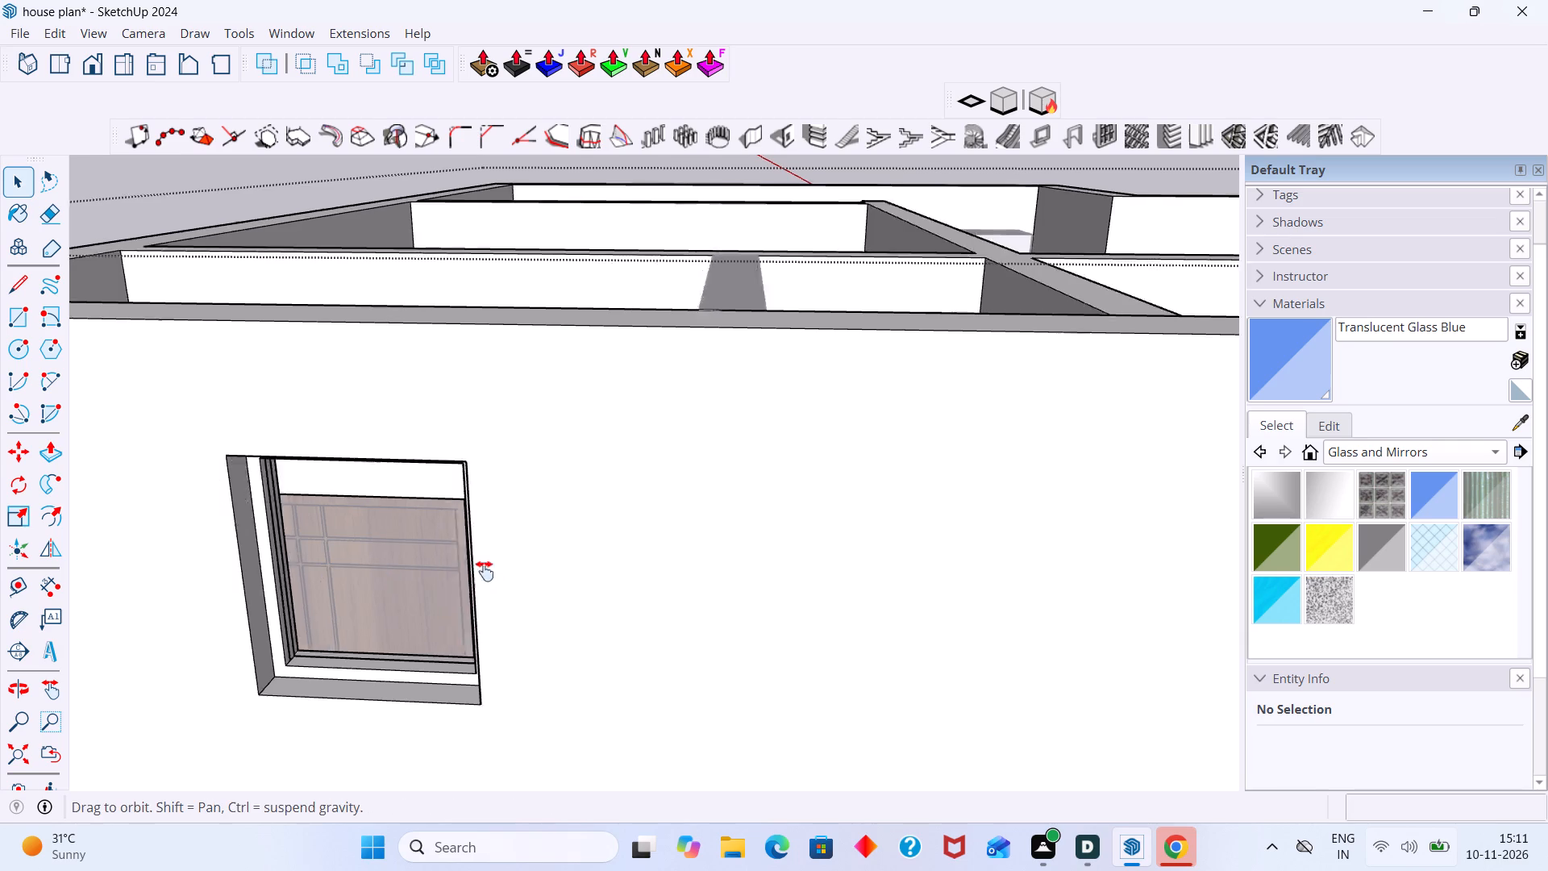
pyautogui.keyDown('shift'); pyautogui.moveTo(485, 571); pyautogui.dragTo(502, 580, button='middle'); pyautogui.keyUp('shift')
pyautogui.scroll(12, 381, 602)
pyautogui.scroll(-3, 284, 657)
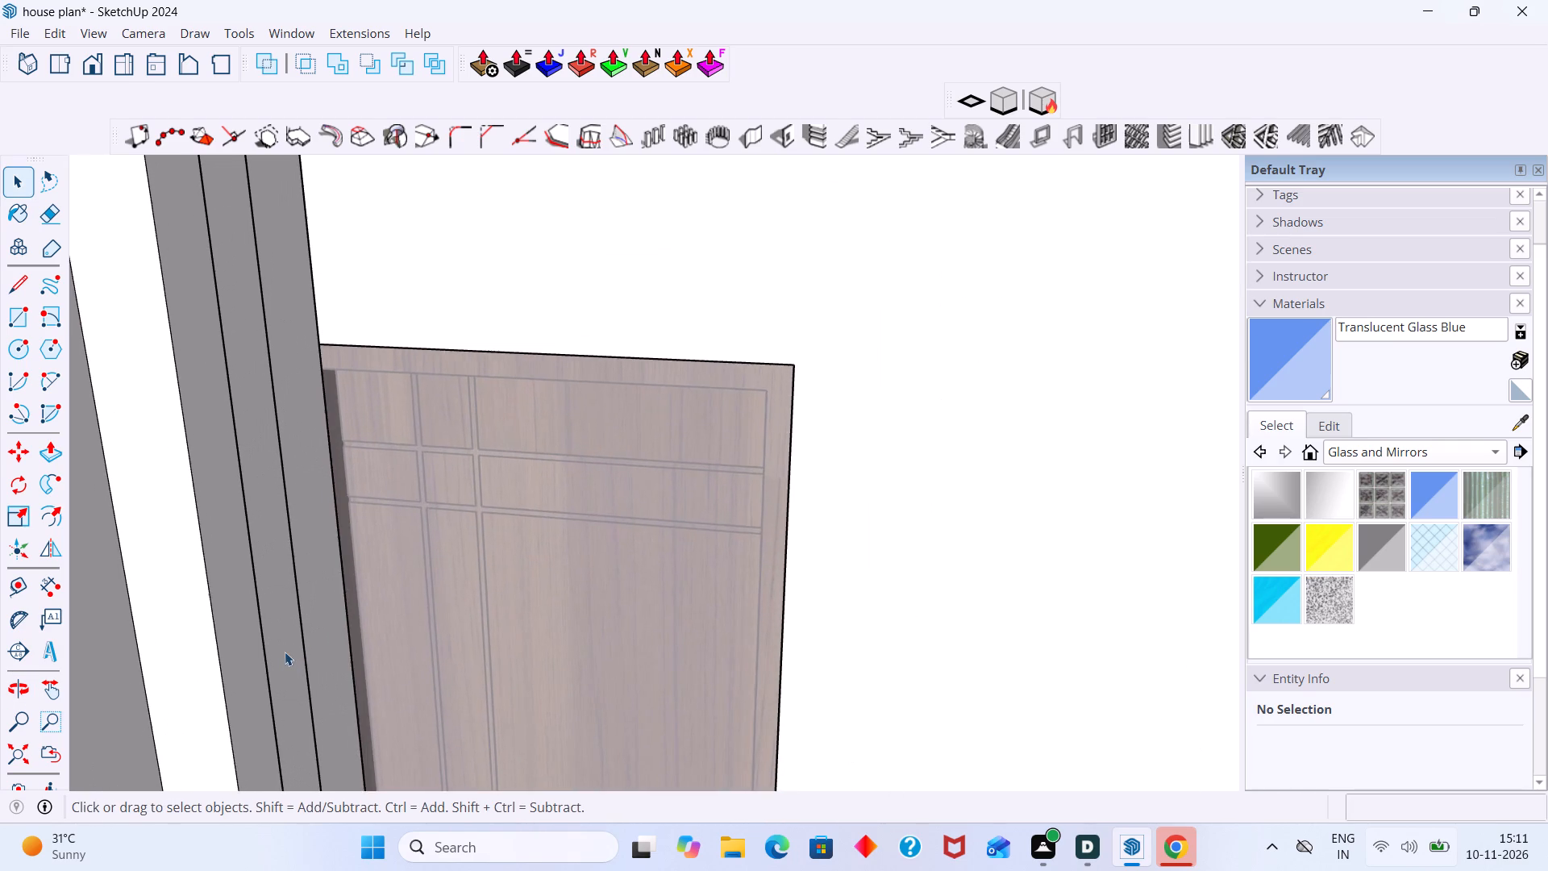
pyautogui.scroll(-6, 285, 652)
pyautogui.scroll(4, 264, 623)
pyautogui.moveTo(265, 627); pyautogui.dragTo(107, 623, button='middle')
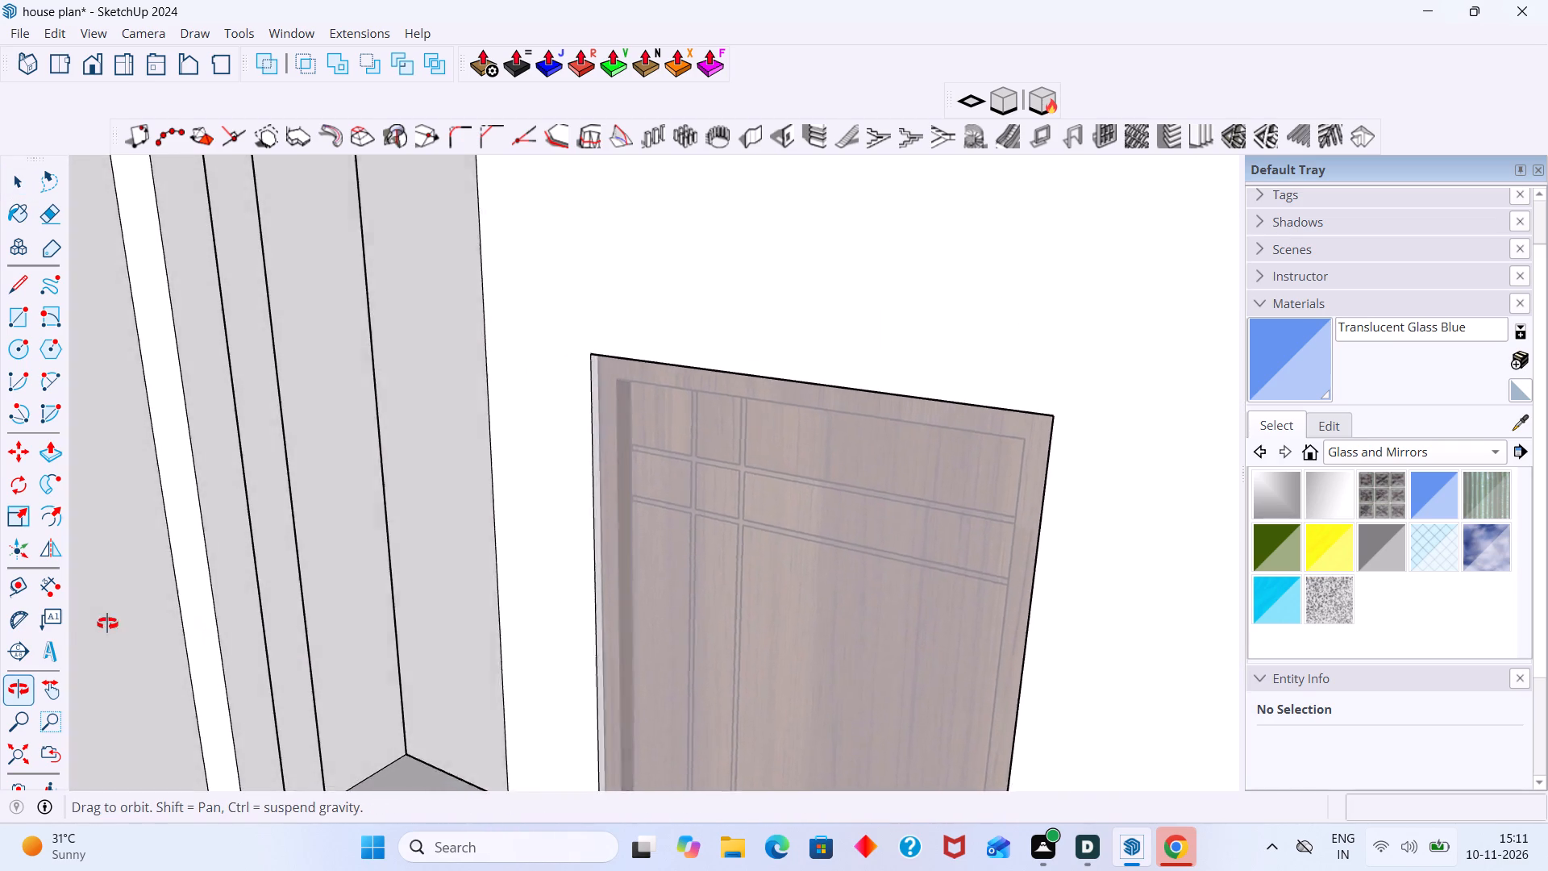
pyautogui.moveTo(107, 623); pyautogui.dragTo(0, 623, button='middle')
pyautogui.scroll(1, 437, 650)
pyautogui.scroll(2, 304, 680)
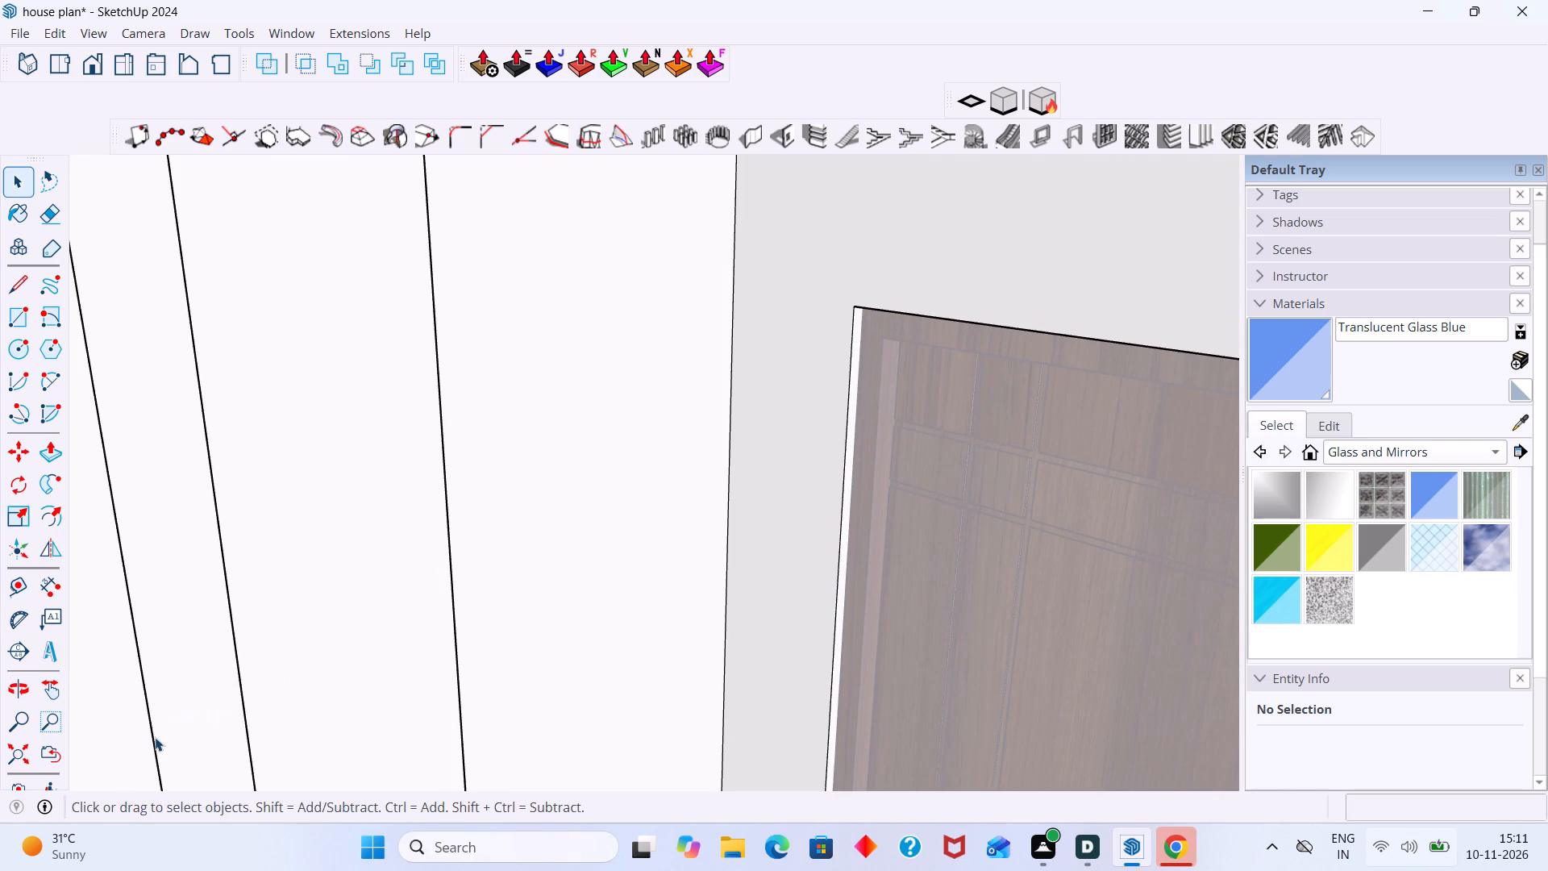
pyautogui.doubleClick(155, 737)
pyautogui.press('Delete')
# Delete the matching extra vertical edge on the opposite inner side of the ventilation frame.
pyautogui.scroll(-1, 165, 749)
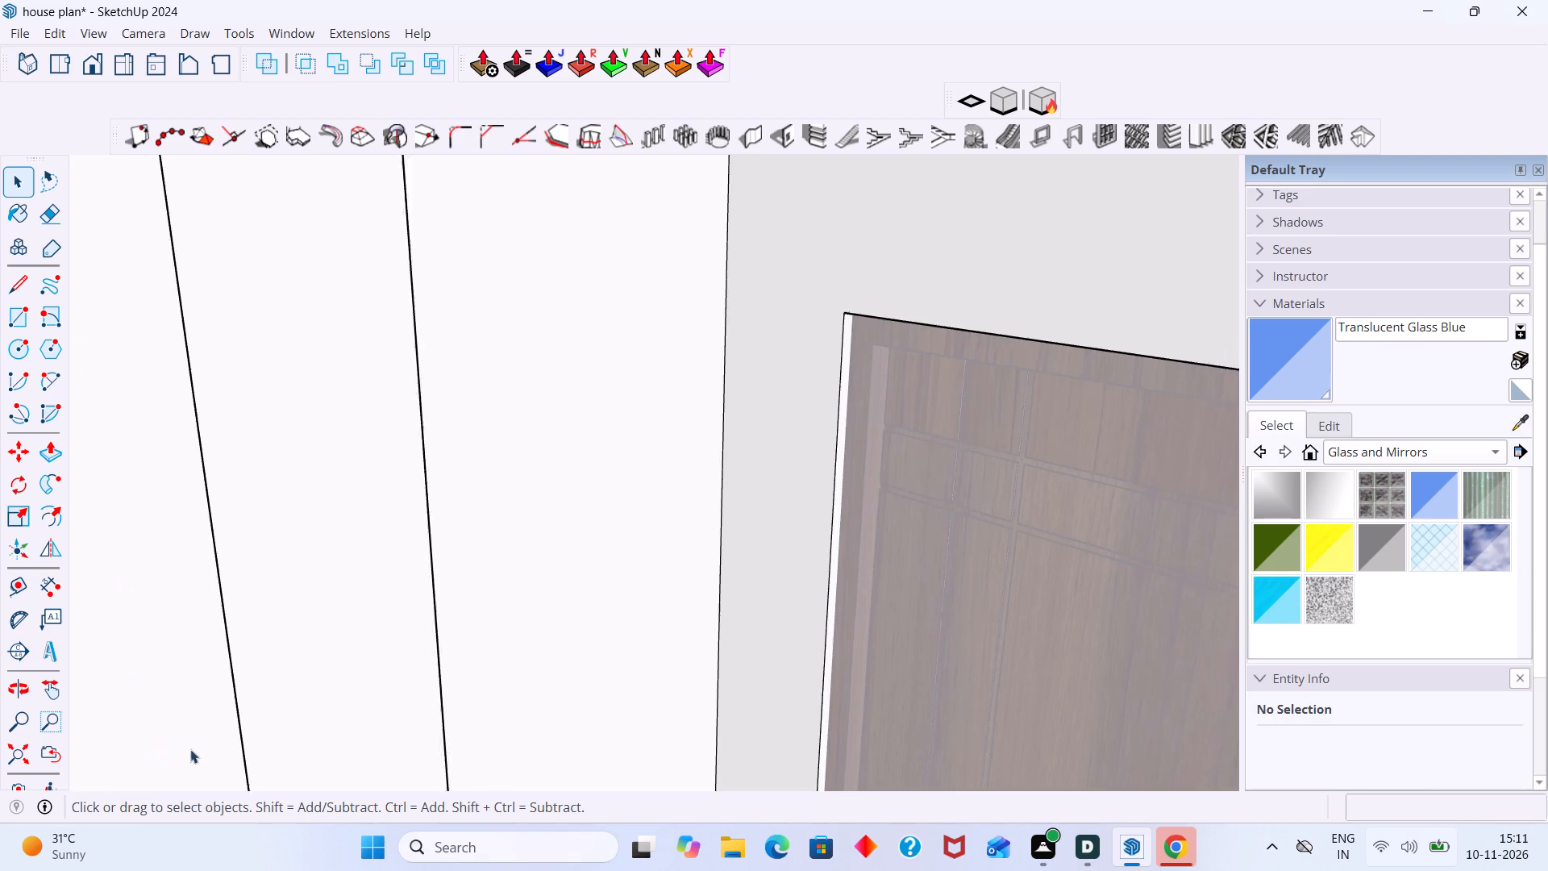
pyautogui.scroll(-19, 190, 749)
pyautogui.click(22, 765)
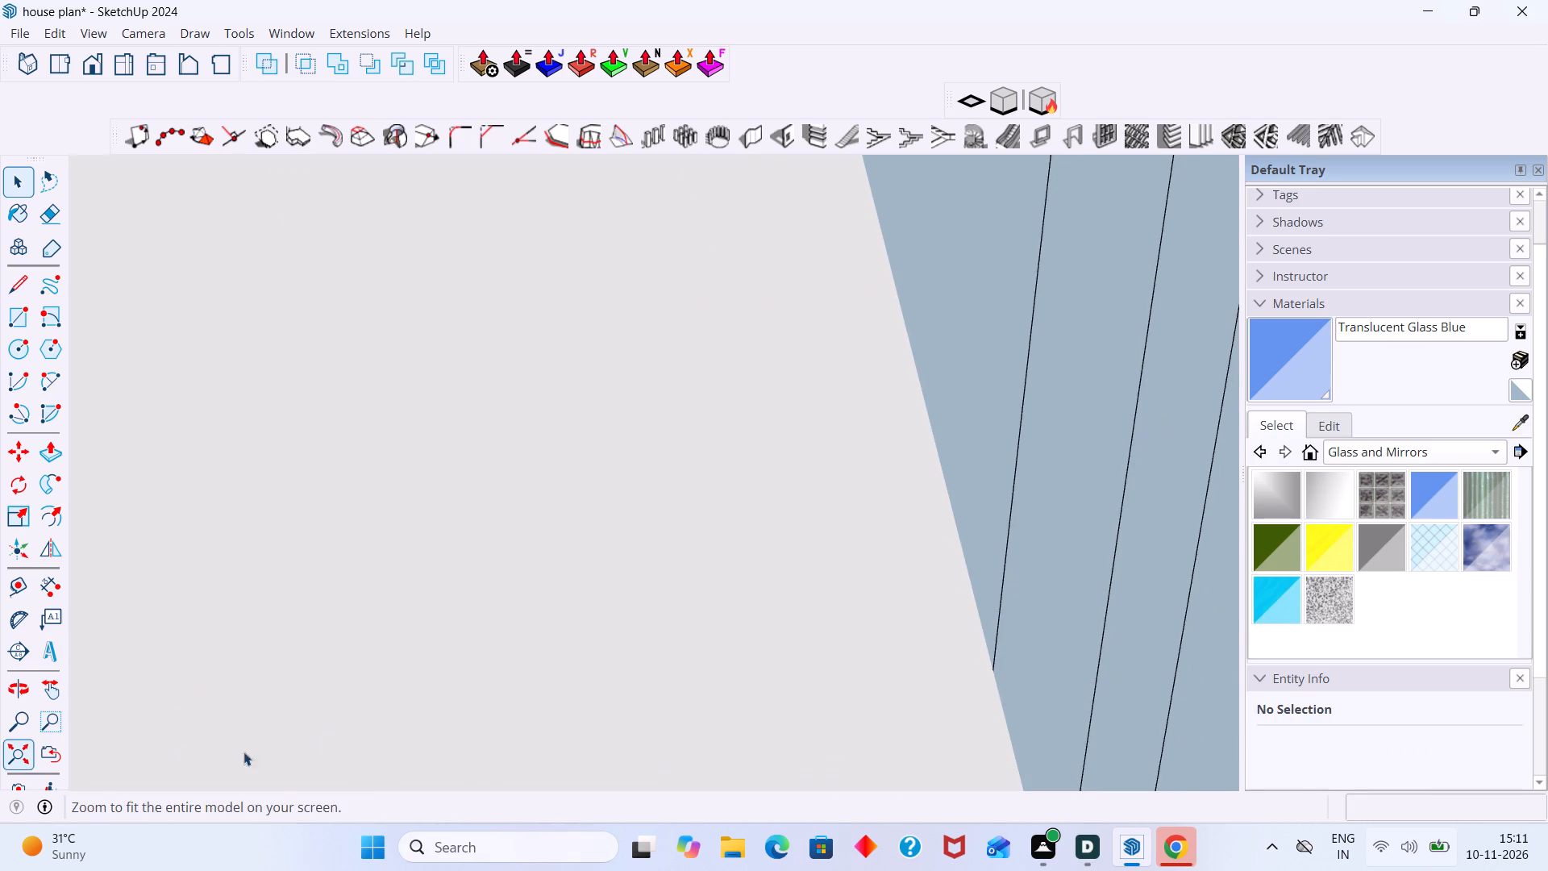
pyautogui.scroll(-3, 418, 701)
pyautogui.moveTo(608, 681); pyautogui.dragTo(697, 713, button='middle')
pyautogui.scroll(6, 1006, 329)
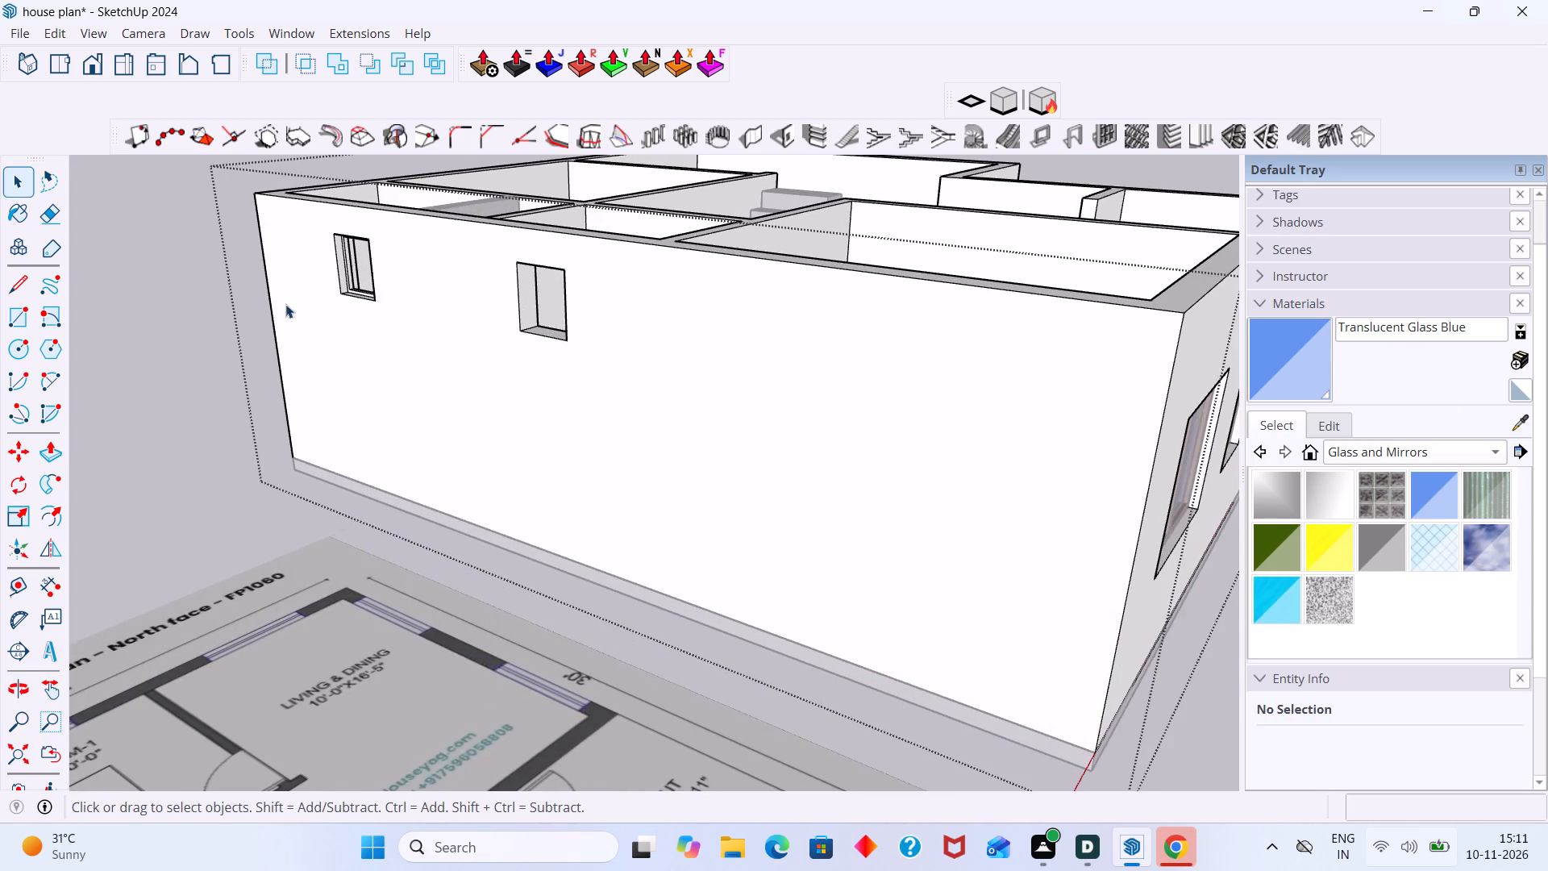
pyautogui.moveTo(285, 304); pyautogui.dragTo(350, 323, button='middle')
pyautogui.scroll(20, 356, 306)
pyautogui.moveTo(361, 404); pyautogui.dragTo(364, 442, button='middle')
pyautogui.scroll(7, 364, 442)
pyautogui.scroll(-1, 368, 425)
pyautogui.moveTo(398, 441); pyautogui.dragTo(597, 467, button='middle')
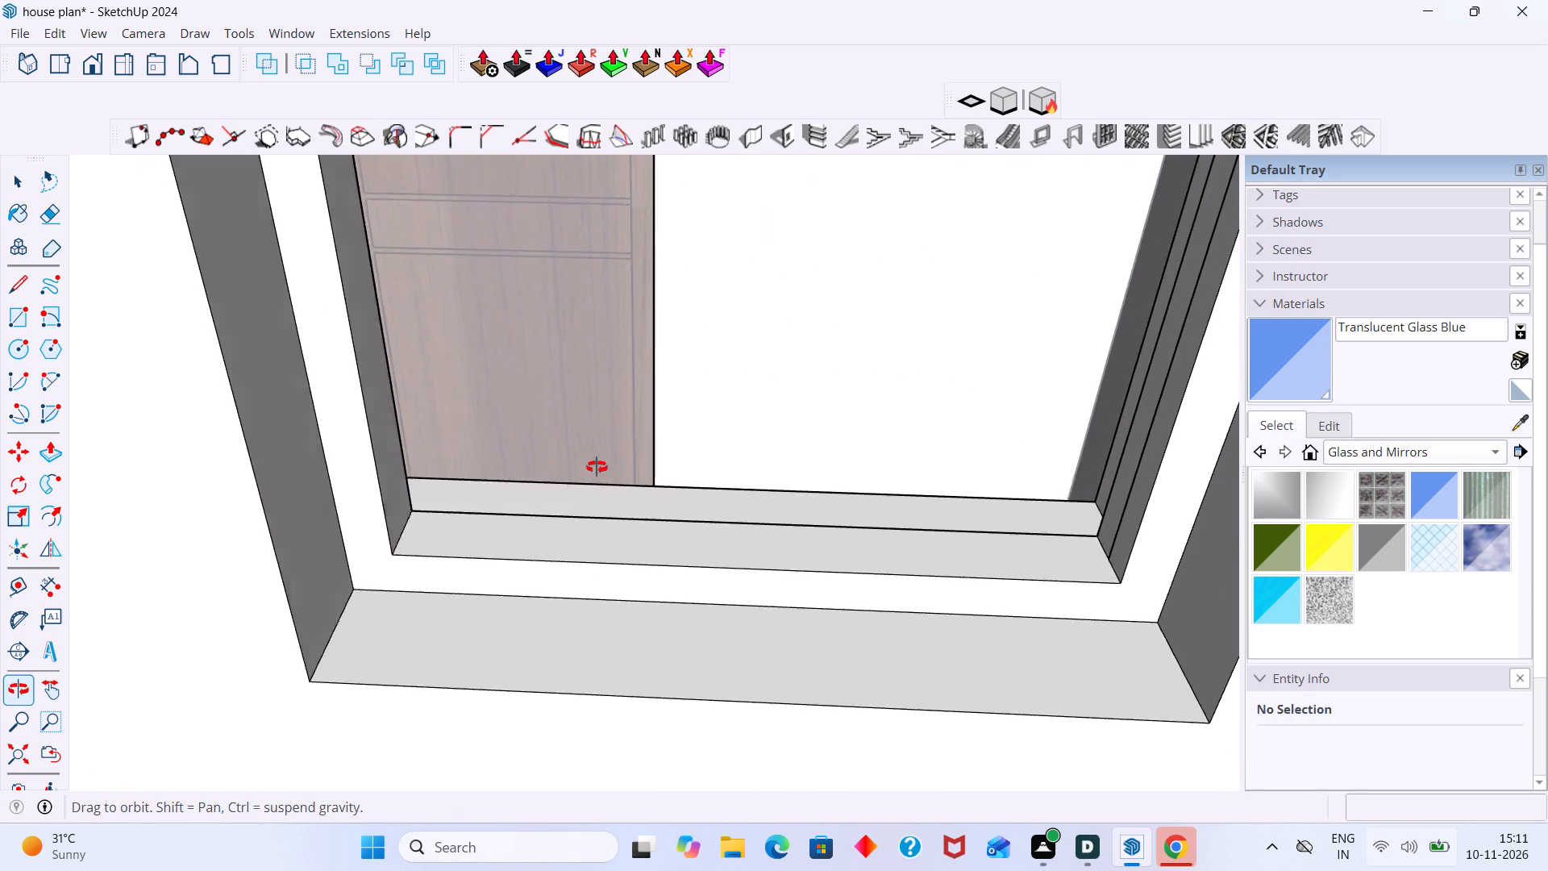
pyautogui.moveTo(597, 467); pyautogui.dragTo(610, 467, button='middle')
pyautogui.scroll(2, 493, 443)
pyautogui.moveTo(390, 448); pyautogui.dragTo(307, 453, button='middle')
pyautogui.scroll(-7, 309, 456)
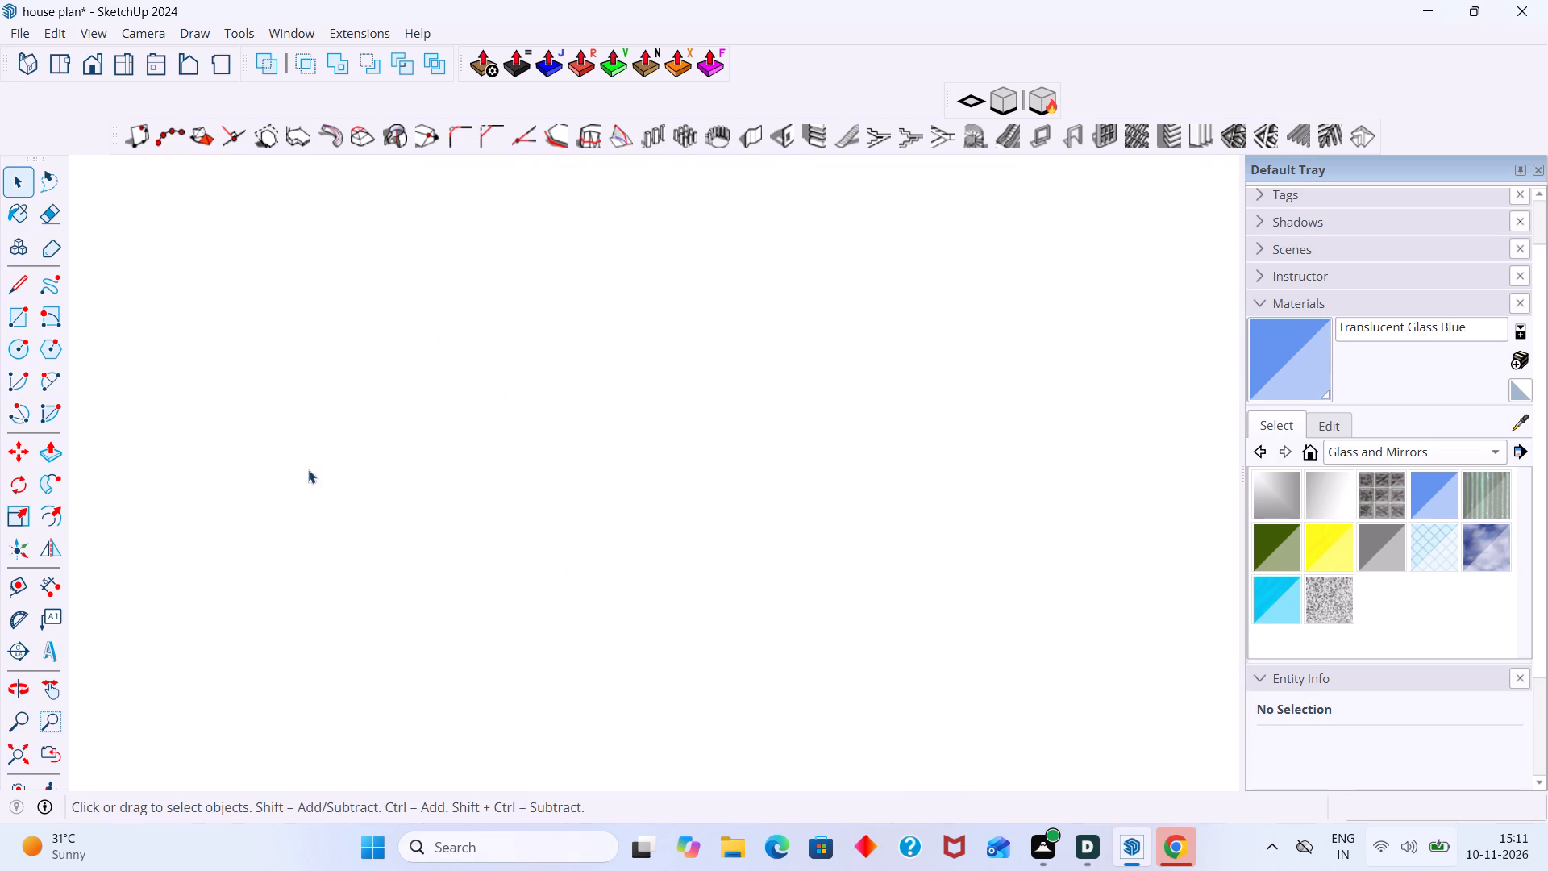
pyautogui.scroll(-1, 308, 469)
pyautogui.click(31, 752)
pyautogui.scroll(-2, 173, 665)
pyautogui.scroll(8, 460, 419)
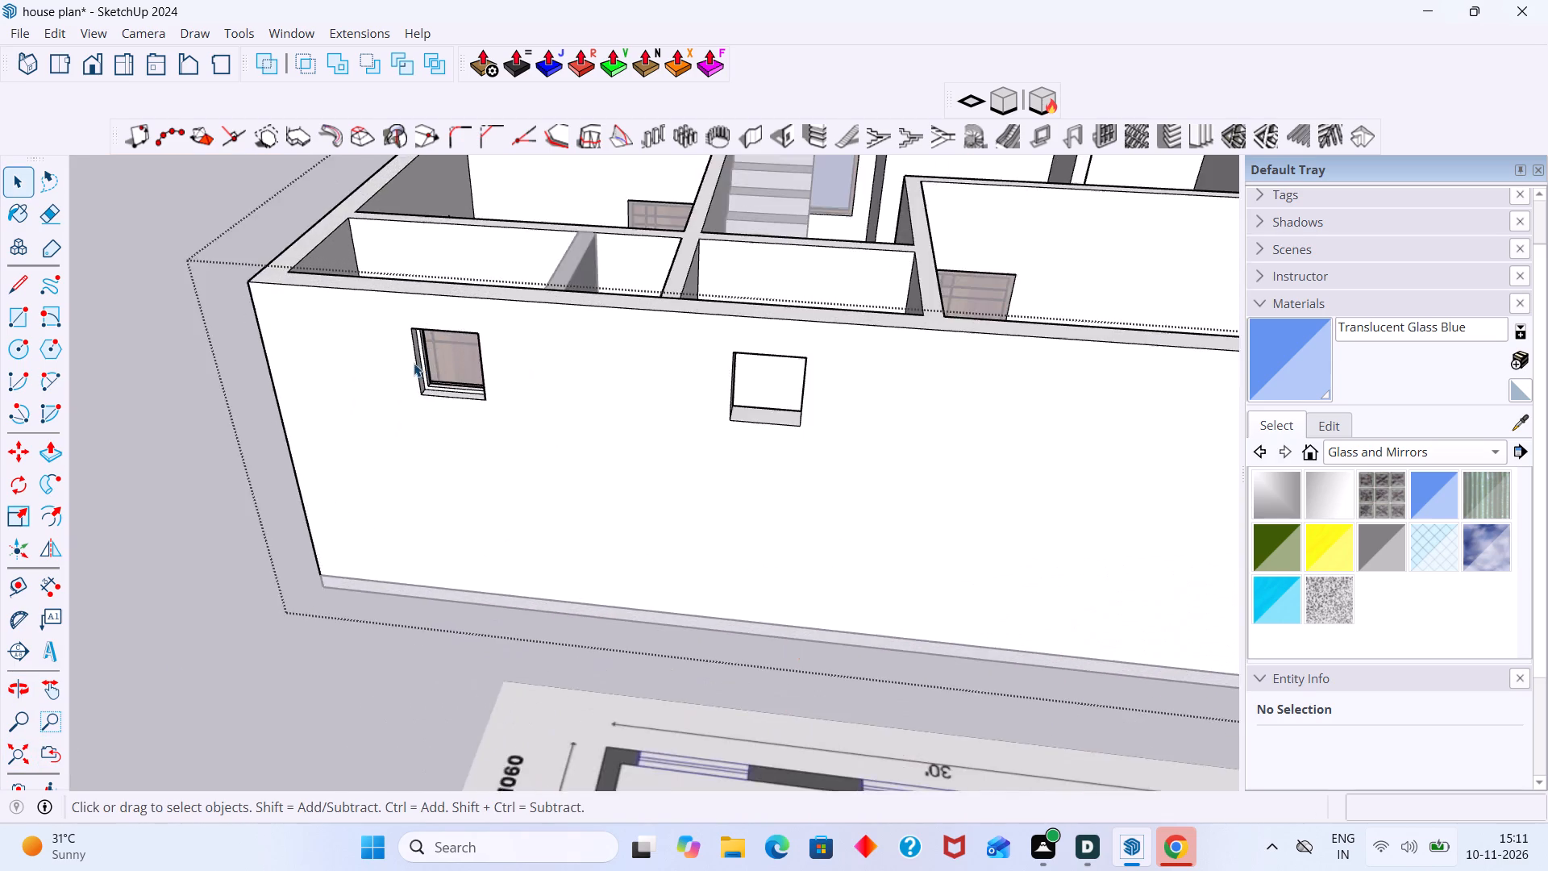
pyautogui.scroll(17, 414, 363)
pyautogui.moveTo(444, 428); pyautogui.dragTo(371, 454, button='middle')
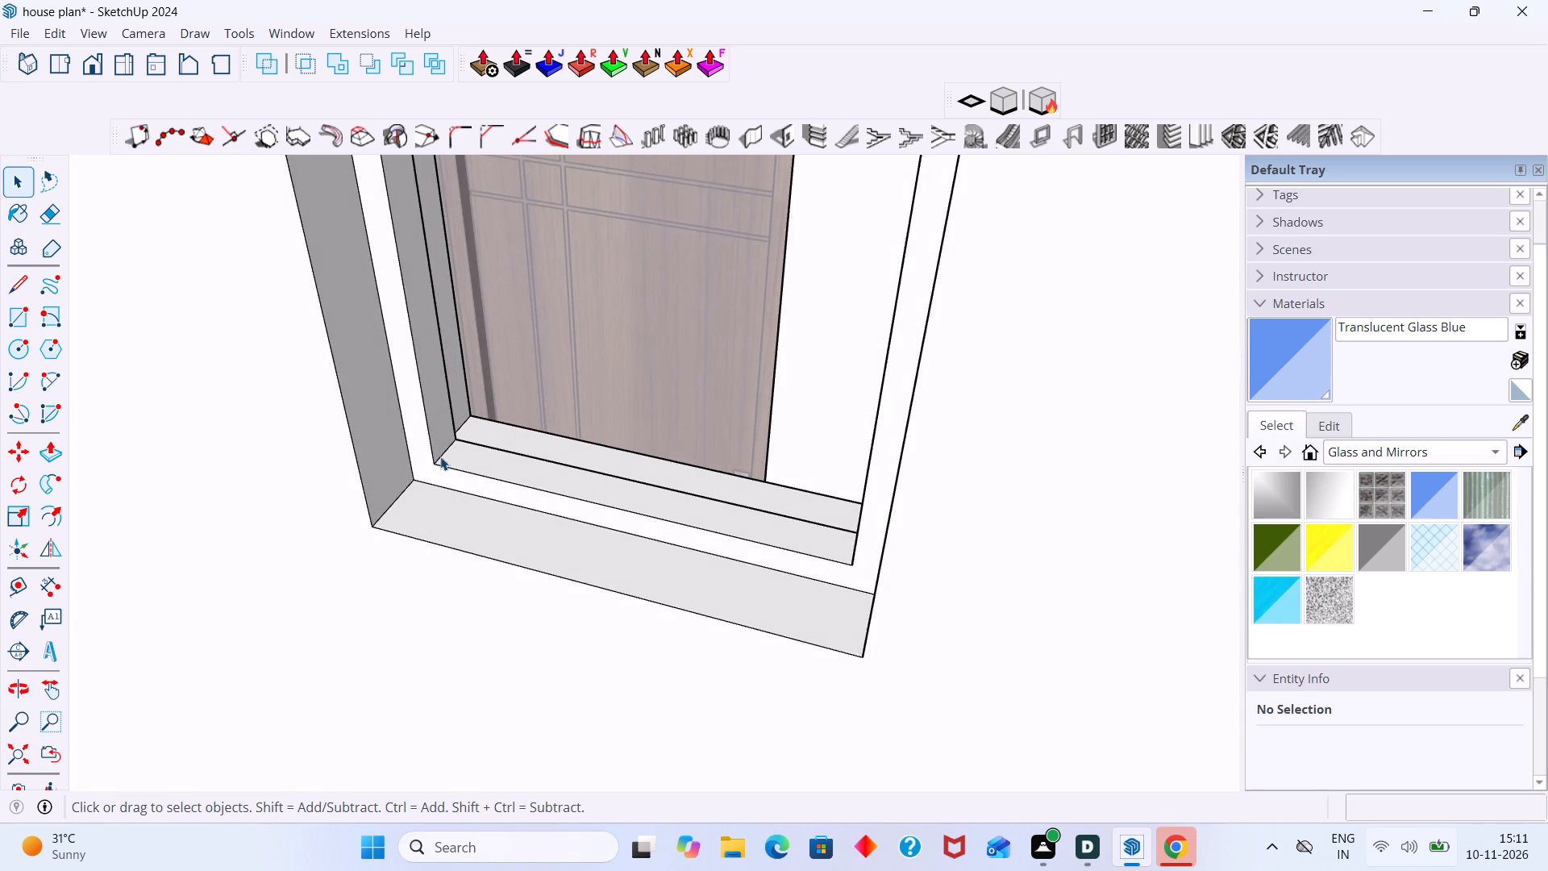
pyautogui.scroll(4, 486, 456)
pyautogui.moveTo(474, 440); pyautogui.dragTo(414, 448, button='middle')
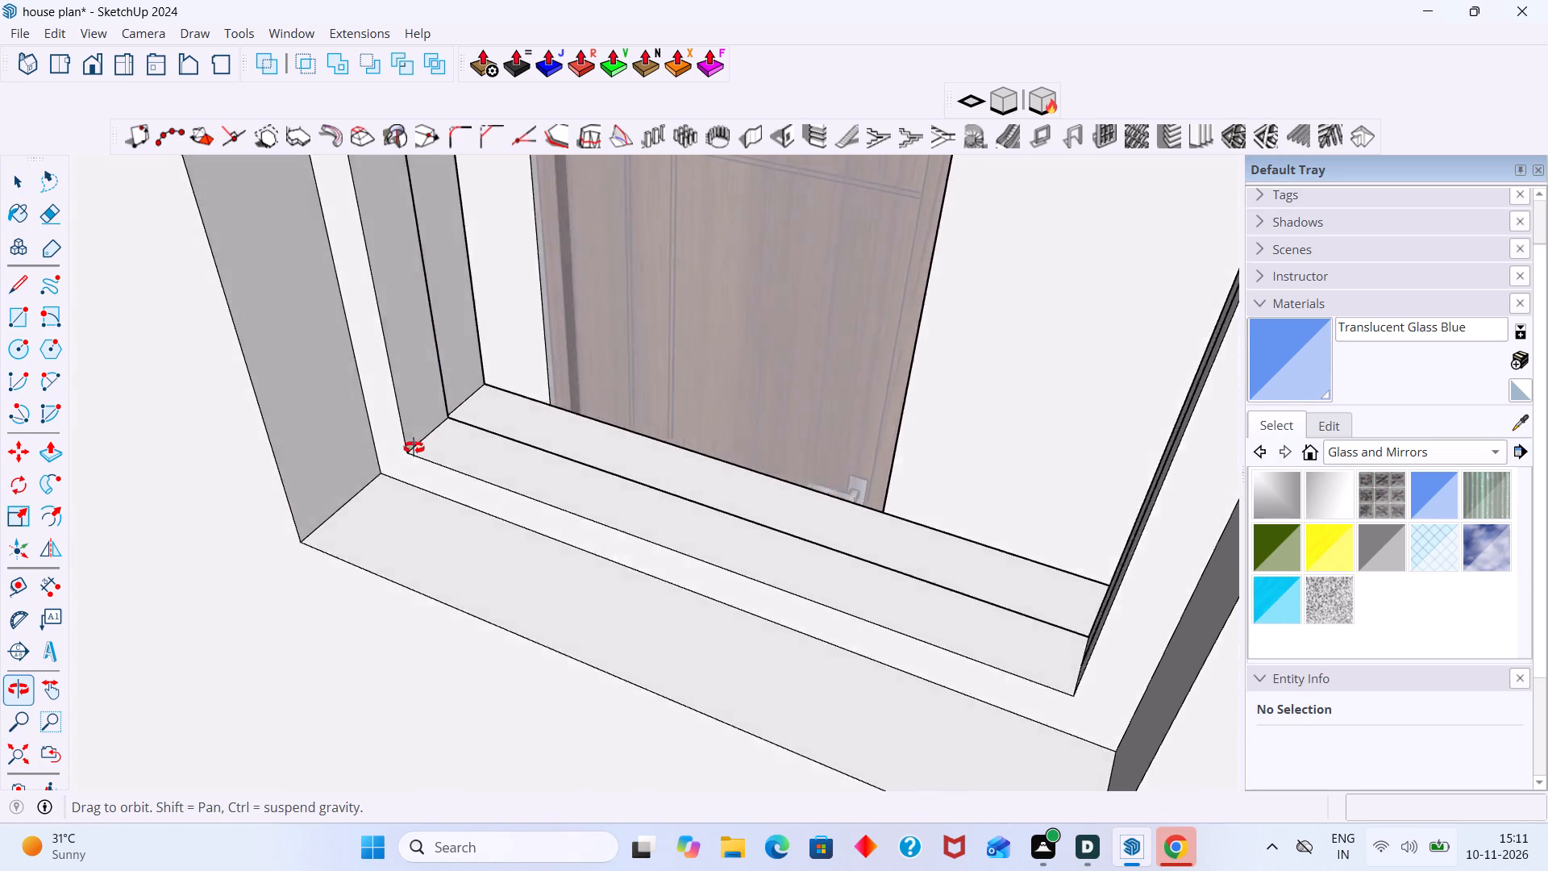
pyautogui.moveTo(414, 448); pyautogui.dragTo(656, 645, button='middle')
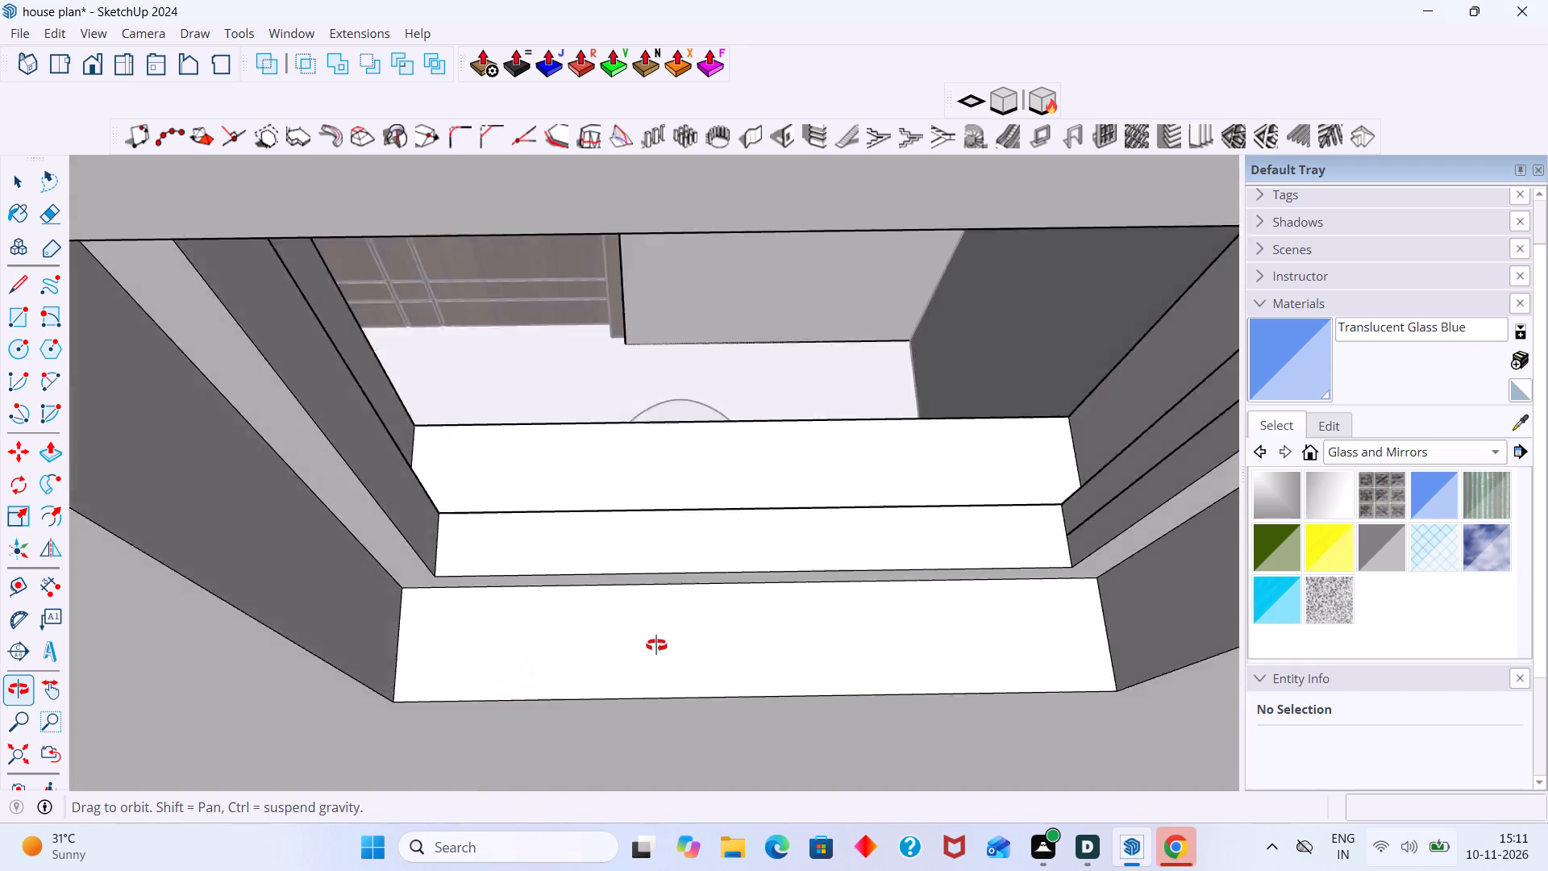
pyautogui.moveTo(656, 645); pyautogui.dragTo(856, 558, button='middle')
pyautogui.click(992, 344)
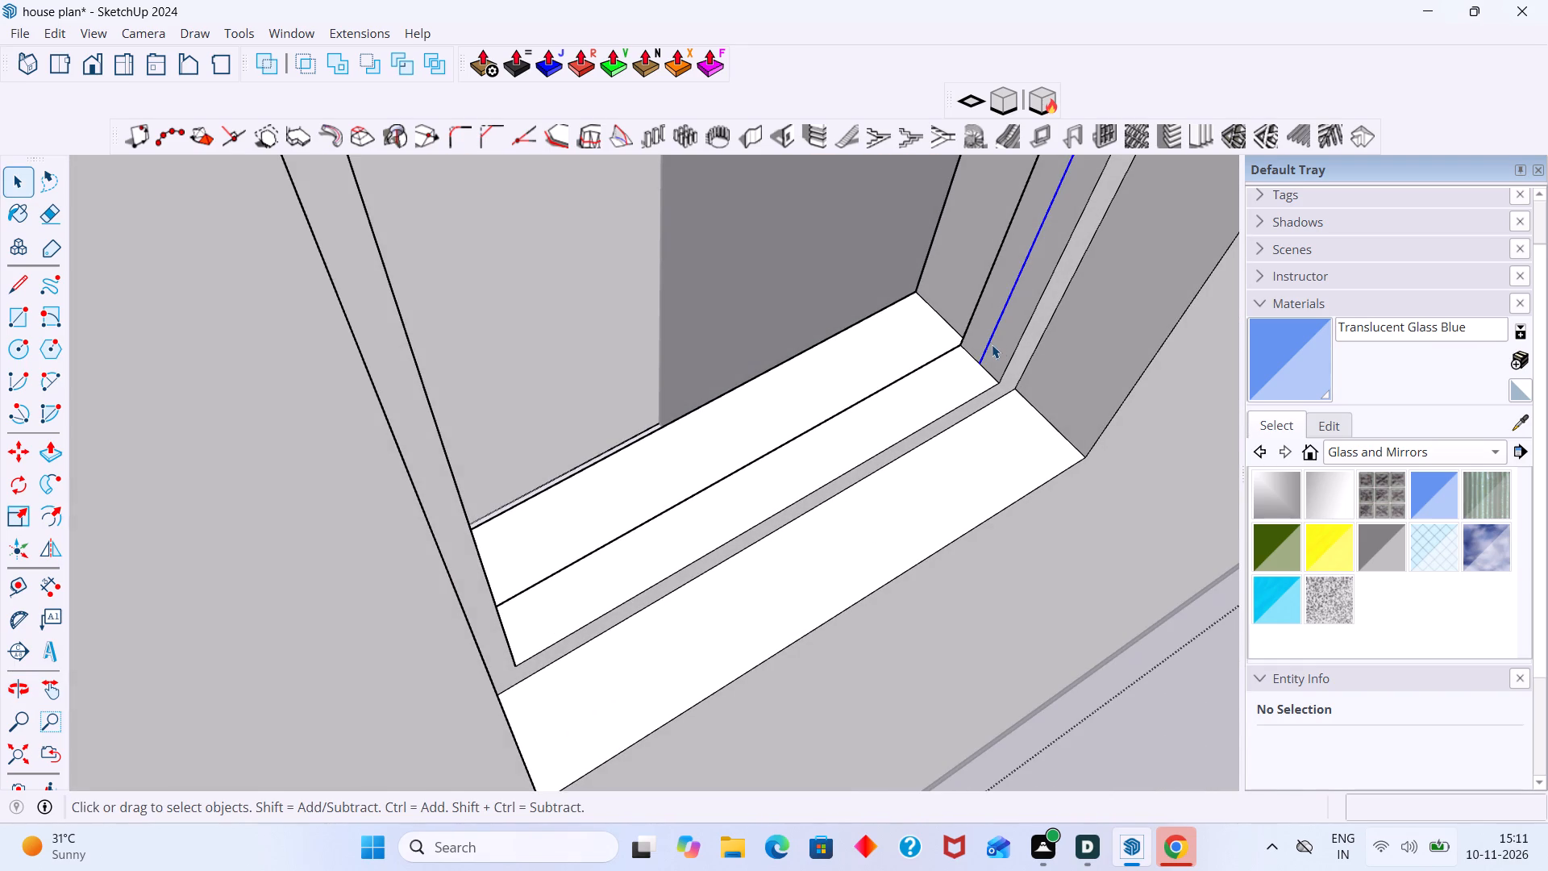
pyautogui.press('Delete')
# Delete the extra edge running along the top inner side of the ventilation frame.
pyautogui.scroll(-7, 990, 344)
pyautogui.moveTo(968, 353); pyautogui.dragTo(923, 276, button='middle')
pyautogui.scroll(-3, 926, 284)
pyautogui.keyDown('shift'); pyautogui.moveTo(953, 326); pyautogui.dragTo(964, 598, button='middle'); pyautogui.keyUp('shift')
pyautogui.moveTo(959, 595); pyautogui.dragTo(928, 495, button='middle')
pyautogui.keyDown('shift'); pyautogui.moveTo(934, 498); pyautogui.dragTo(951, 763, button='middle'); pyautogui.keyUp('shift')
pyautogui.moveTo(934, 710); pyautogui.dragTo(912, 601, button='middle')
pyautogui.keyDown('shift'); pyautogui.moveTo(955, 598); pyautogui.dragTo(1004, 855, button='middle'); pyautogui.keyUp('shift')
pyautogui.moveTo(958, 654); pyautogui.dragTo(943, 503, button='middle')
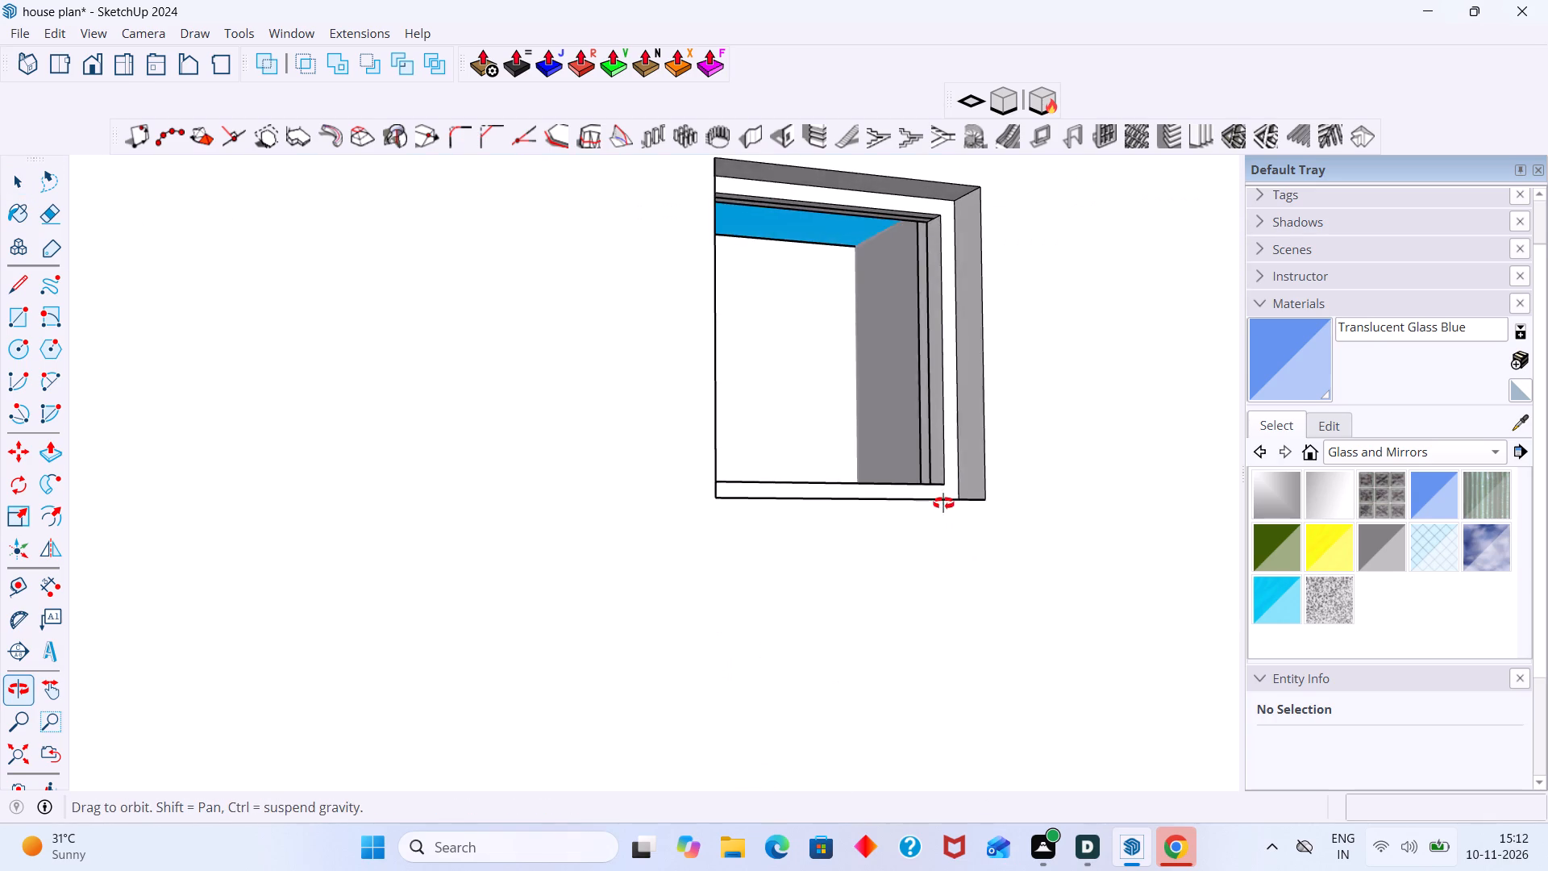
pyautogui.moveTo(943, 503); pyautogui.dragTo(943, 498, button='middle')
pyautogui.keyDown('shift'); pyautogui.moveTo(943, 497); pyautogui.dragTo(943, 512, button='middle'); pyautogui.keyUp('shift')
pyautogui.scroll(1, 929, 431)
pyautogui.scroll(3, 891, 331)
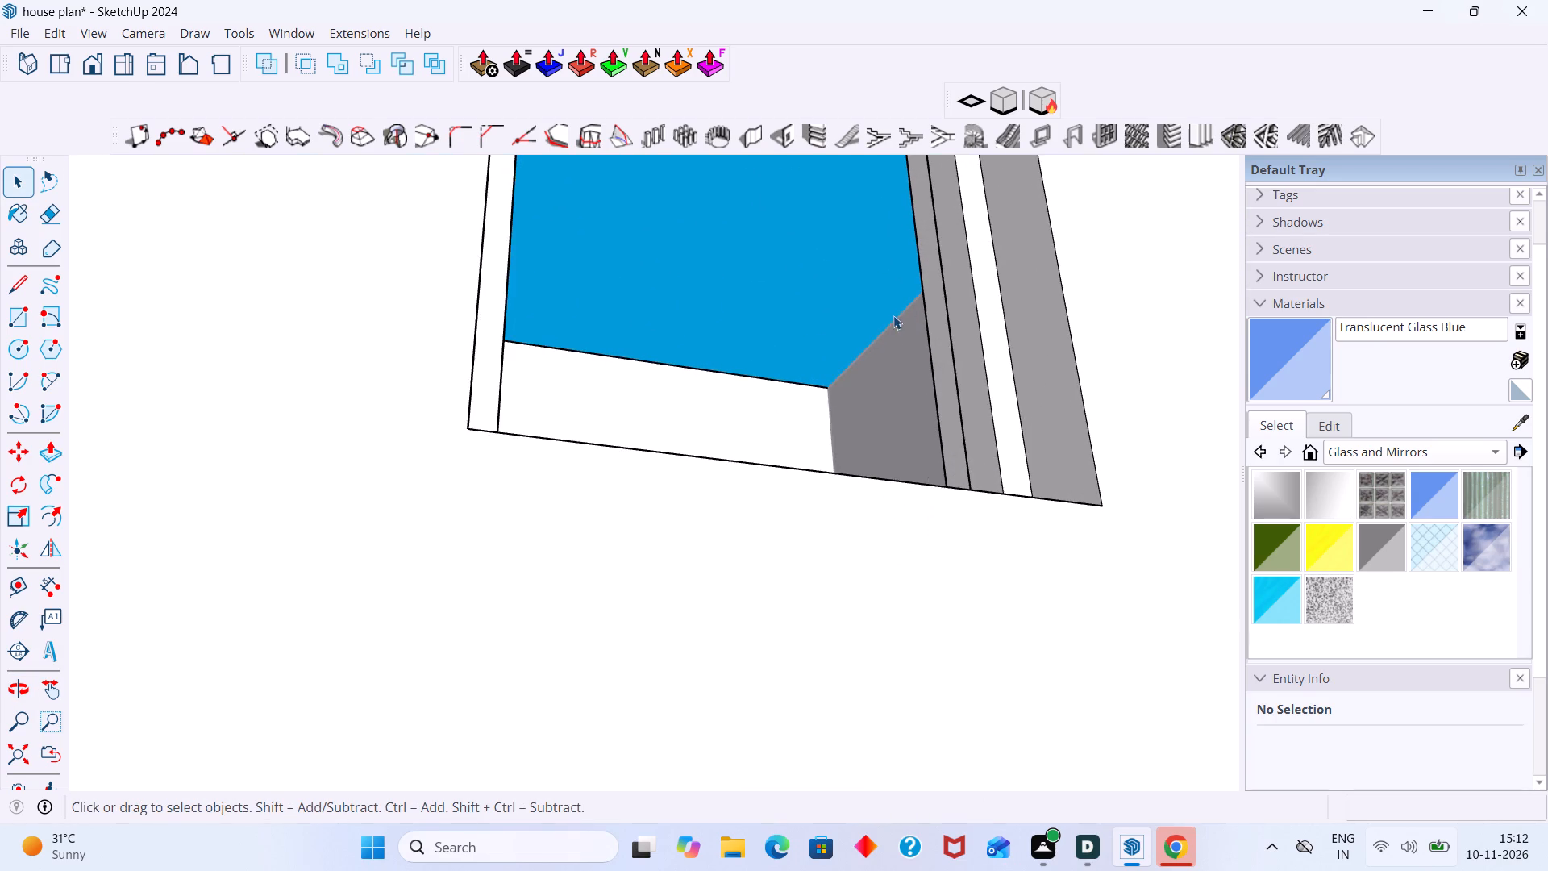
pyautogui.scroll(-3, 901, 318)
pyautogui.keyDown('shift'); pyautogui.moveTo(922, 365); pyautogui.dragTo(927, 581, button='middle'); pyautogui.keyUp('shift')
pyautogui.moveTo(917, 521); pyautogui.dragTo(921, 464, button='middle')
pyautogui.scroll(4, 934, 368)
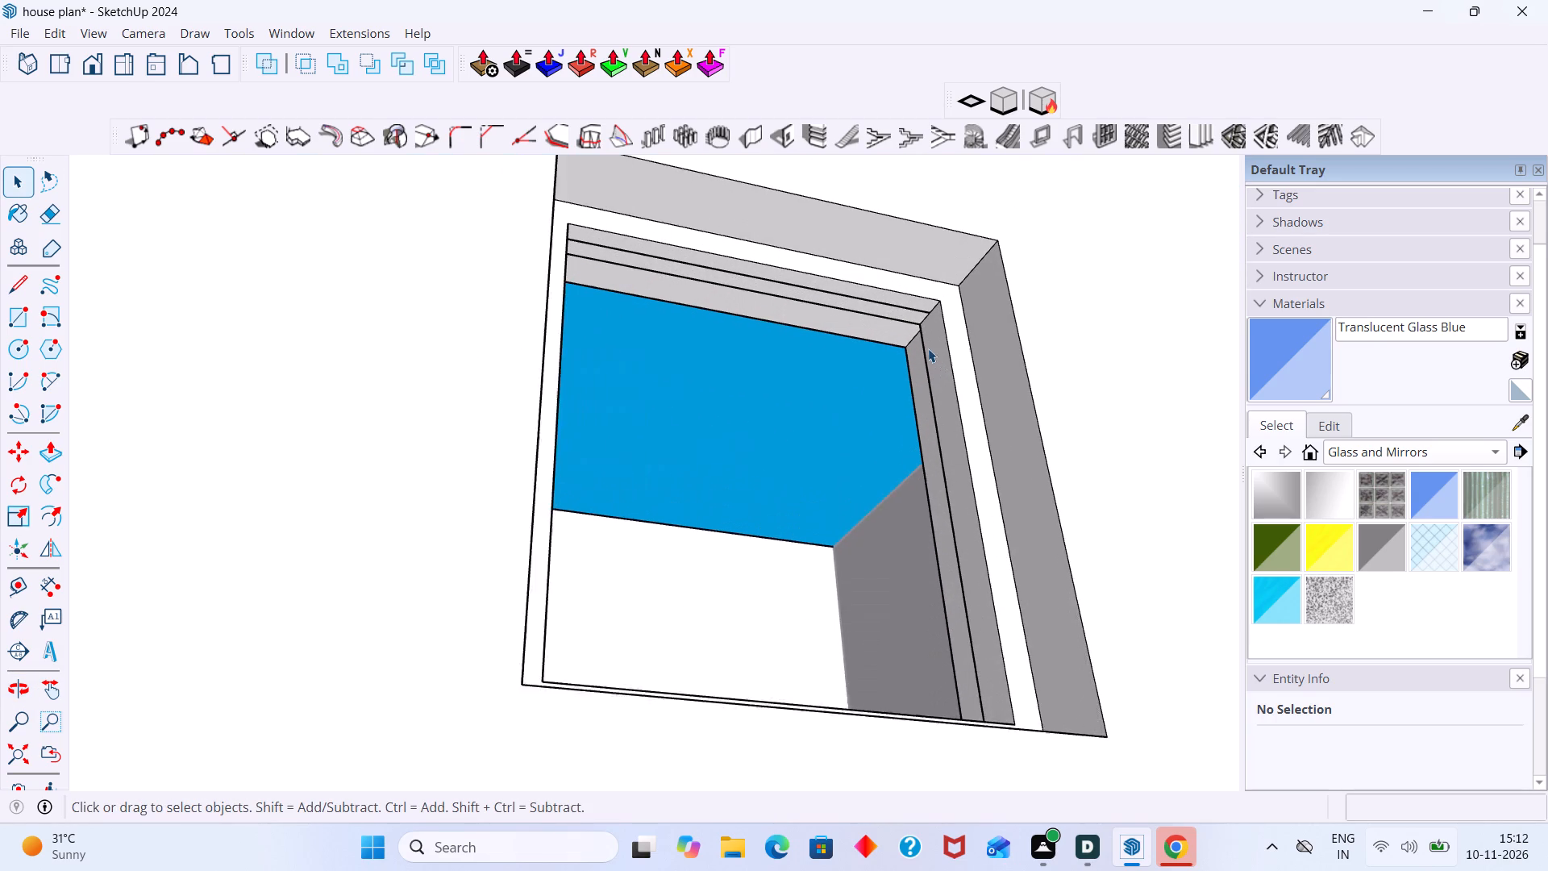
pyautogui.scroll(9, 928, 348)
pyautogui.click(915, 293)
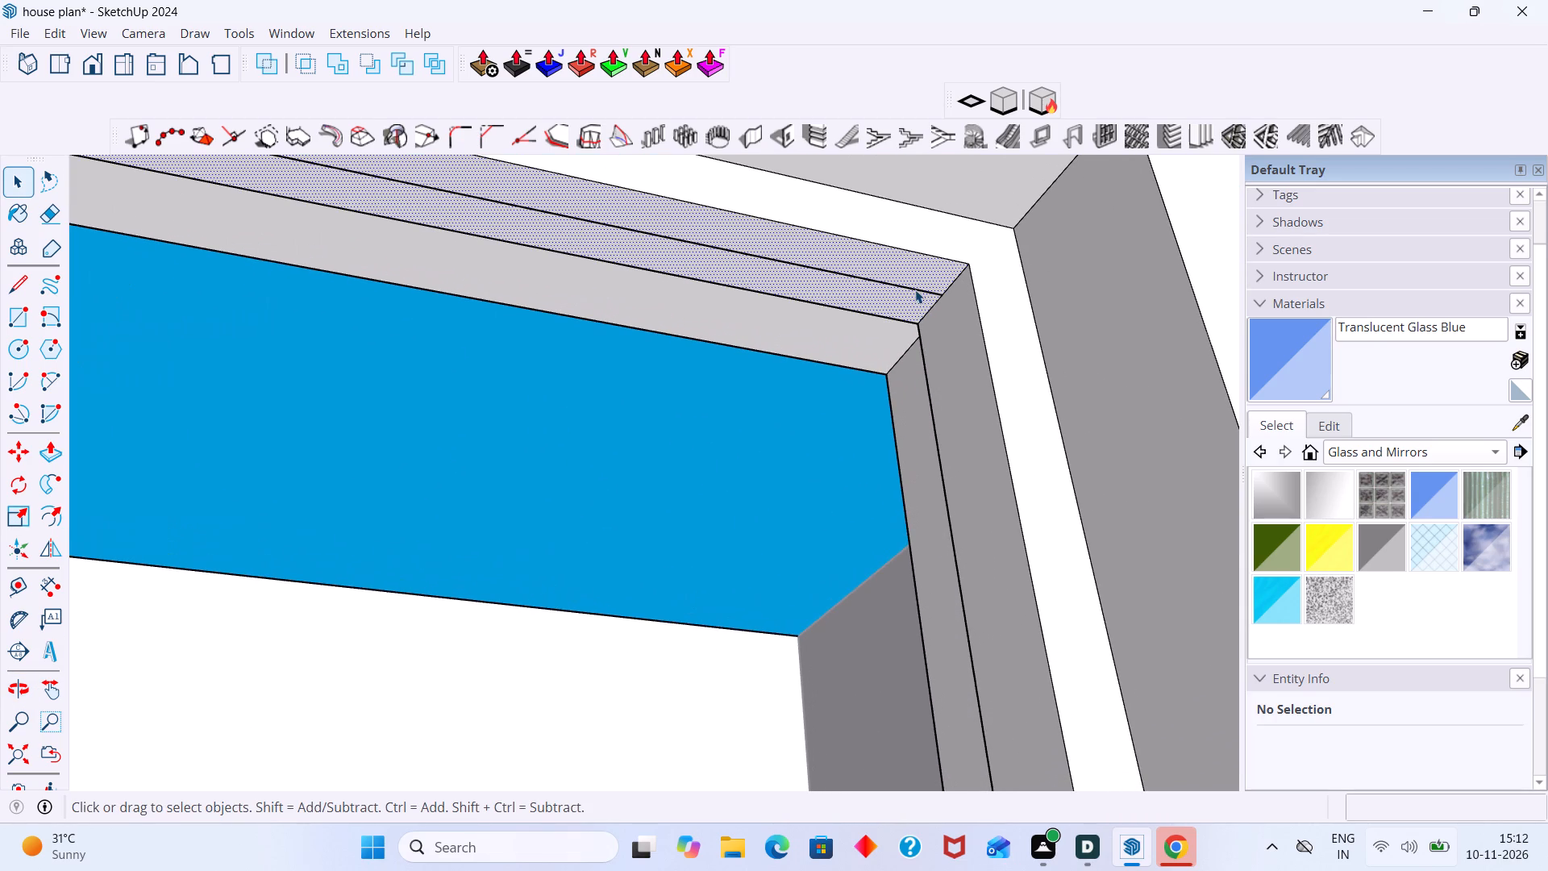
pyautogui.click(915, 289)
pyautogui.press('Delete')
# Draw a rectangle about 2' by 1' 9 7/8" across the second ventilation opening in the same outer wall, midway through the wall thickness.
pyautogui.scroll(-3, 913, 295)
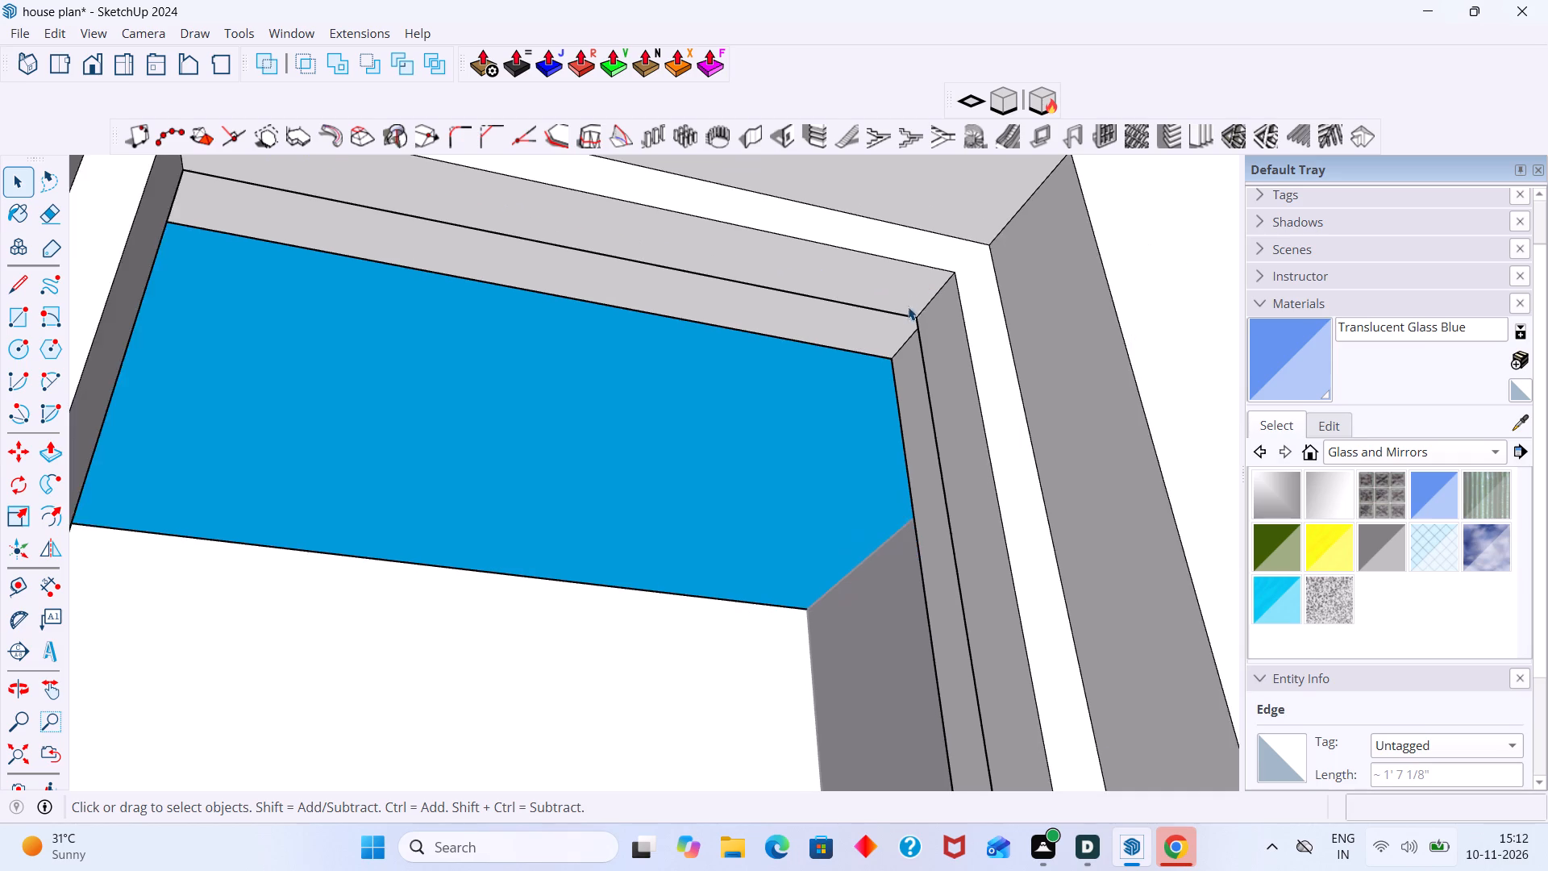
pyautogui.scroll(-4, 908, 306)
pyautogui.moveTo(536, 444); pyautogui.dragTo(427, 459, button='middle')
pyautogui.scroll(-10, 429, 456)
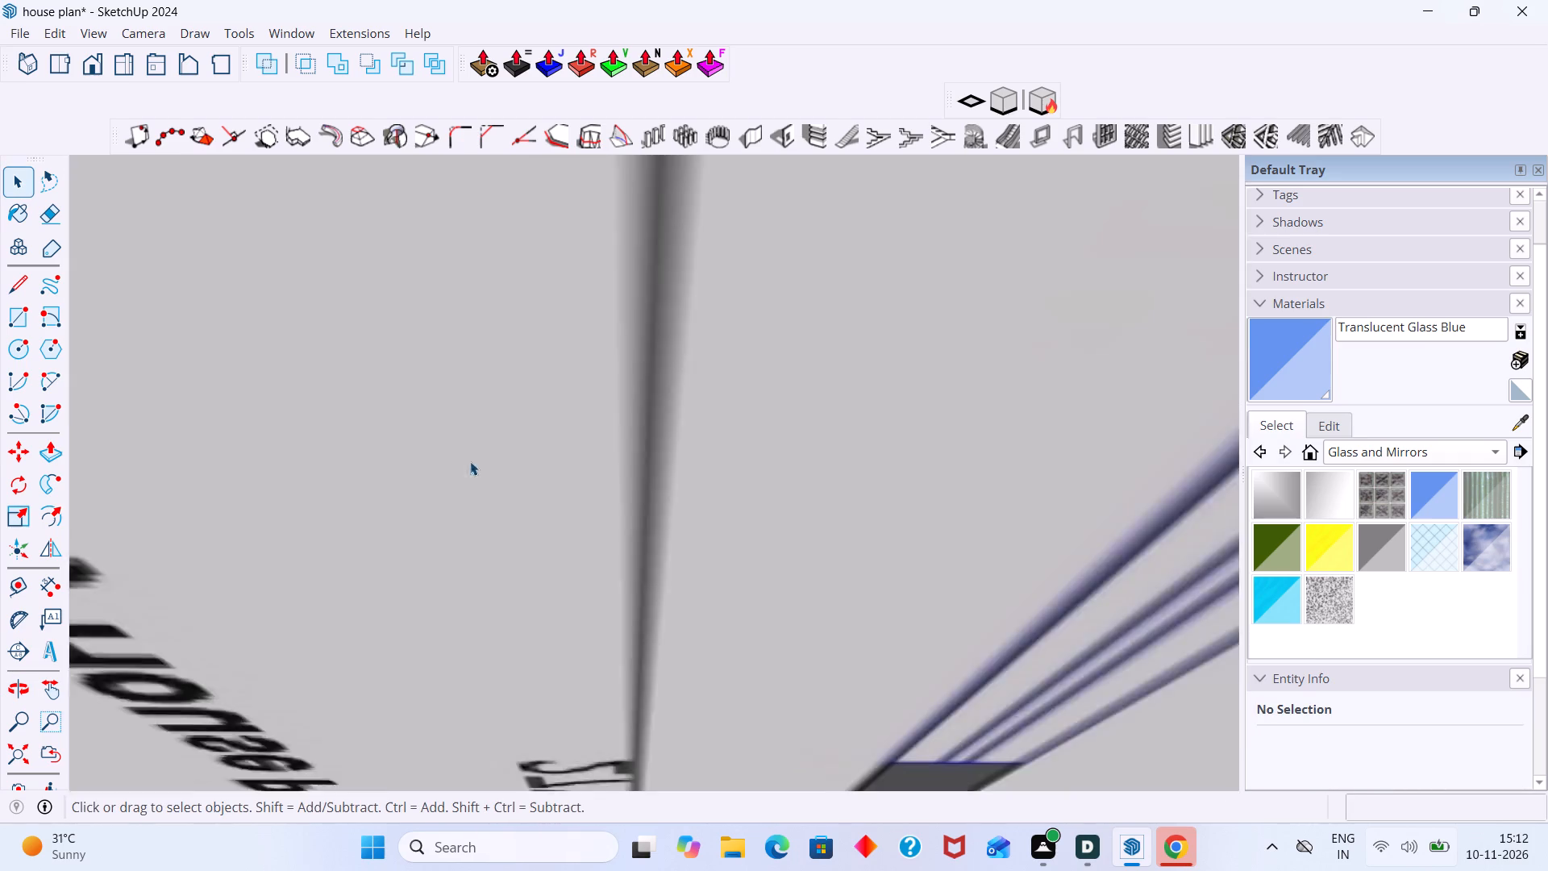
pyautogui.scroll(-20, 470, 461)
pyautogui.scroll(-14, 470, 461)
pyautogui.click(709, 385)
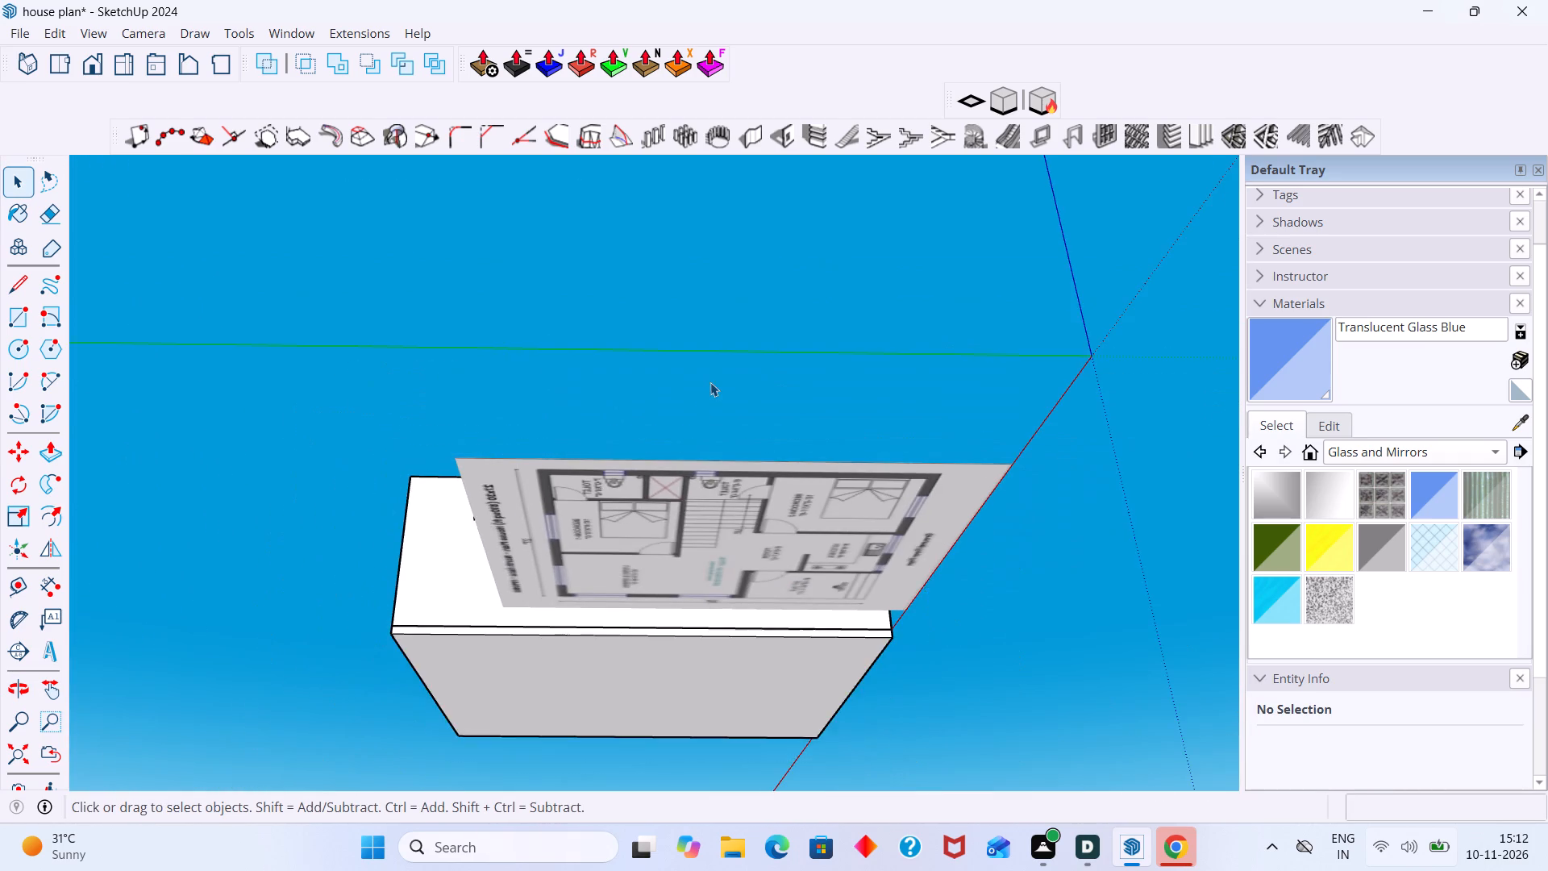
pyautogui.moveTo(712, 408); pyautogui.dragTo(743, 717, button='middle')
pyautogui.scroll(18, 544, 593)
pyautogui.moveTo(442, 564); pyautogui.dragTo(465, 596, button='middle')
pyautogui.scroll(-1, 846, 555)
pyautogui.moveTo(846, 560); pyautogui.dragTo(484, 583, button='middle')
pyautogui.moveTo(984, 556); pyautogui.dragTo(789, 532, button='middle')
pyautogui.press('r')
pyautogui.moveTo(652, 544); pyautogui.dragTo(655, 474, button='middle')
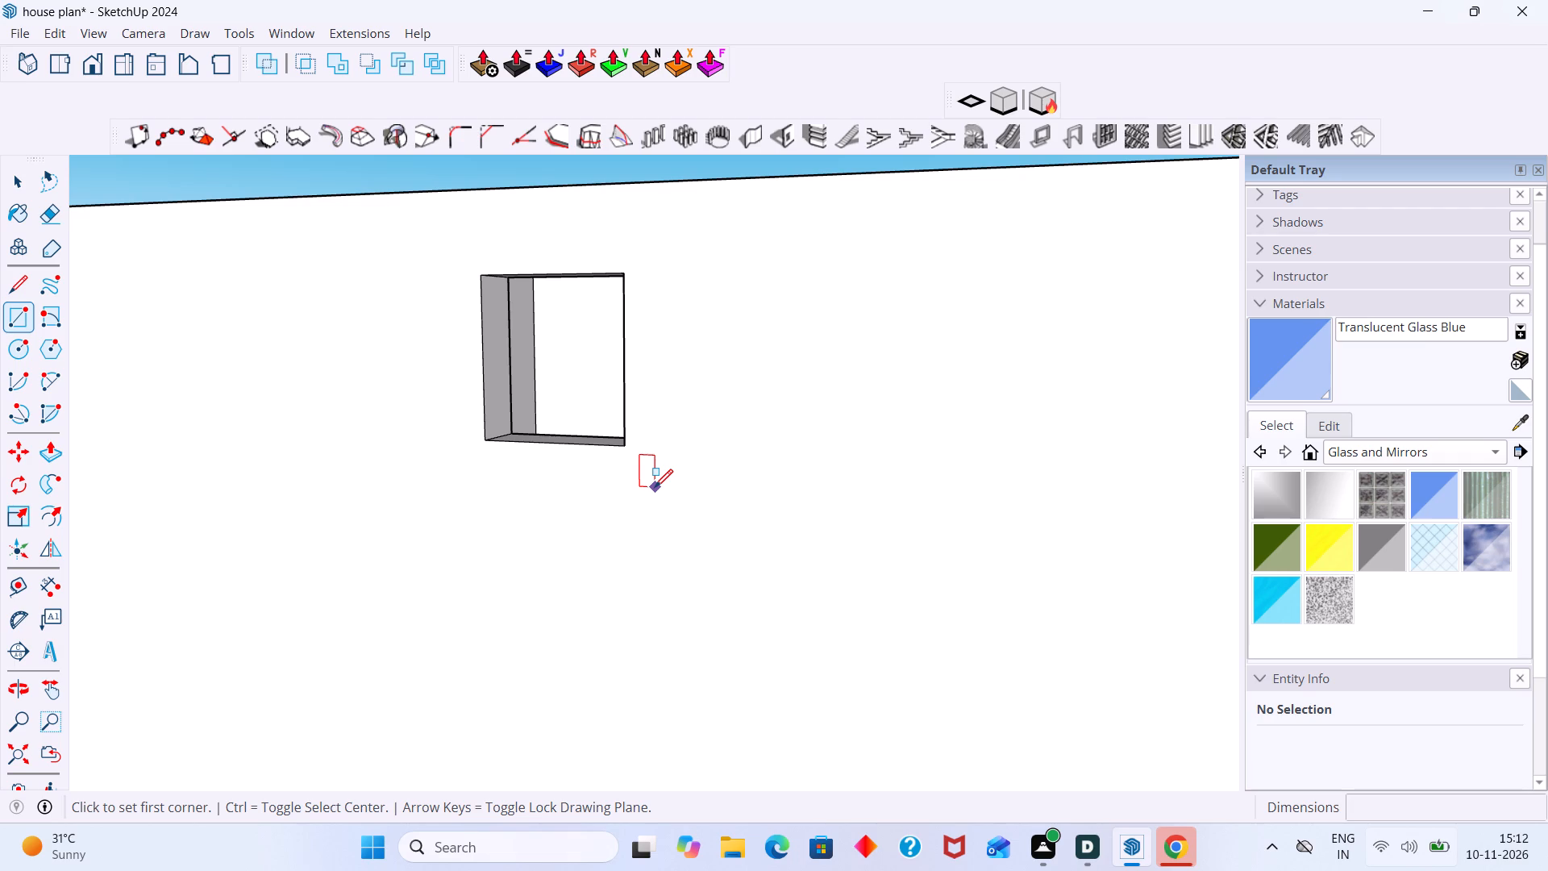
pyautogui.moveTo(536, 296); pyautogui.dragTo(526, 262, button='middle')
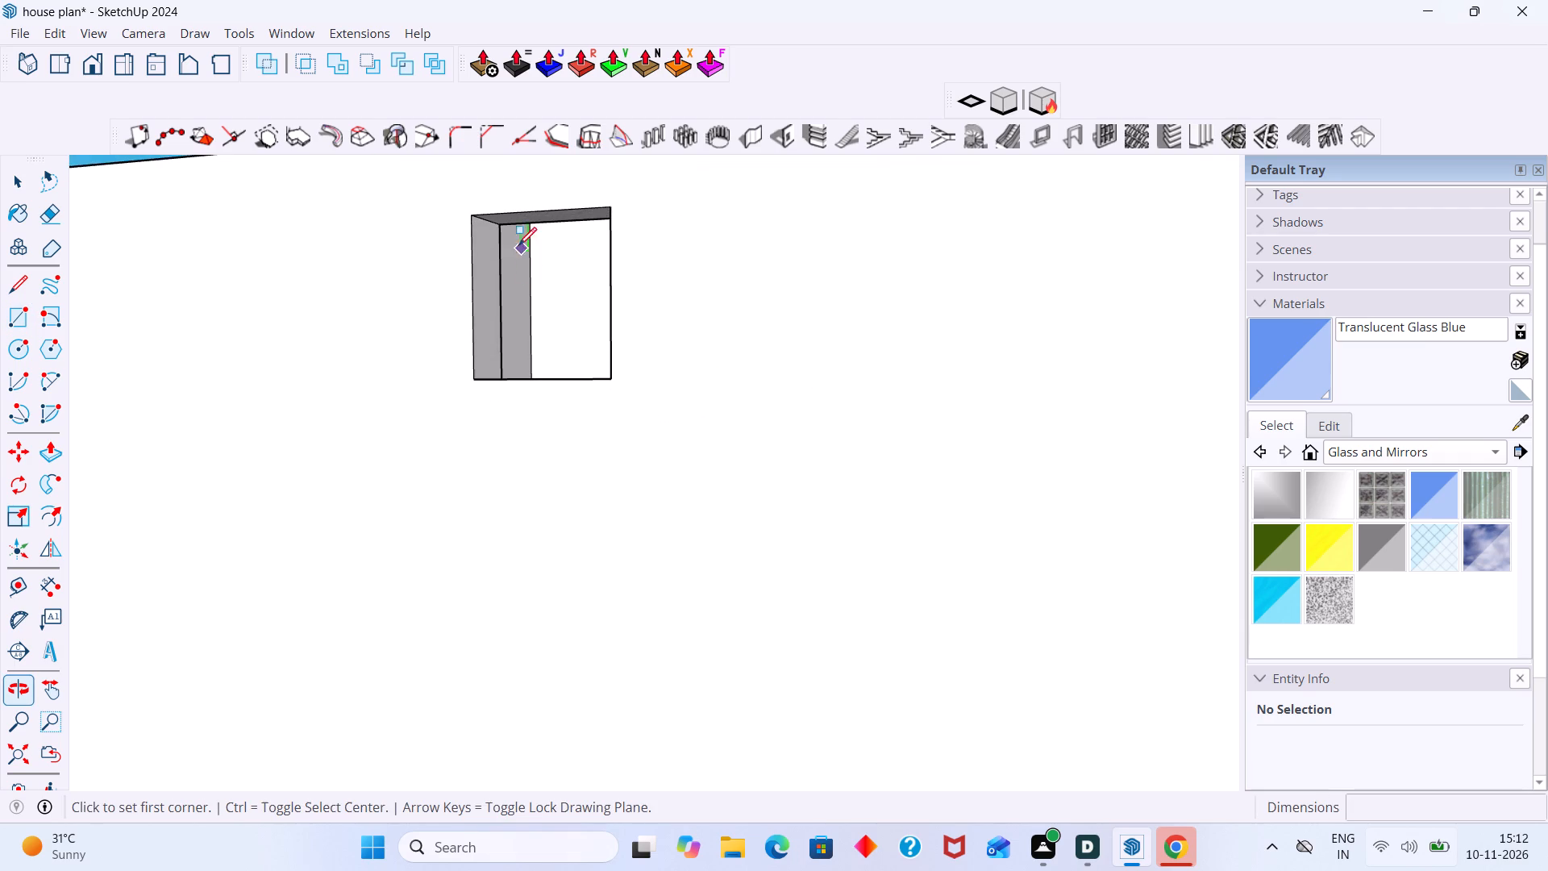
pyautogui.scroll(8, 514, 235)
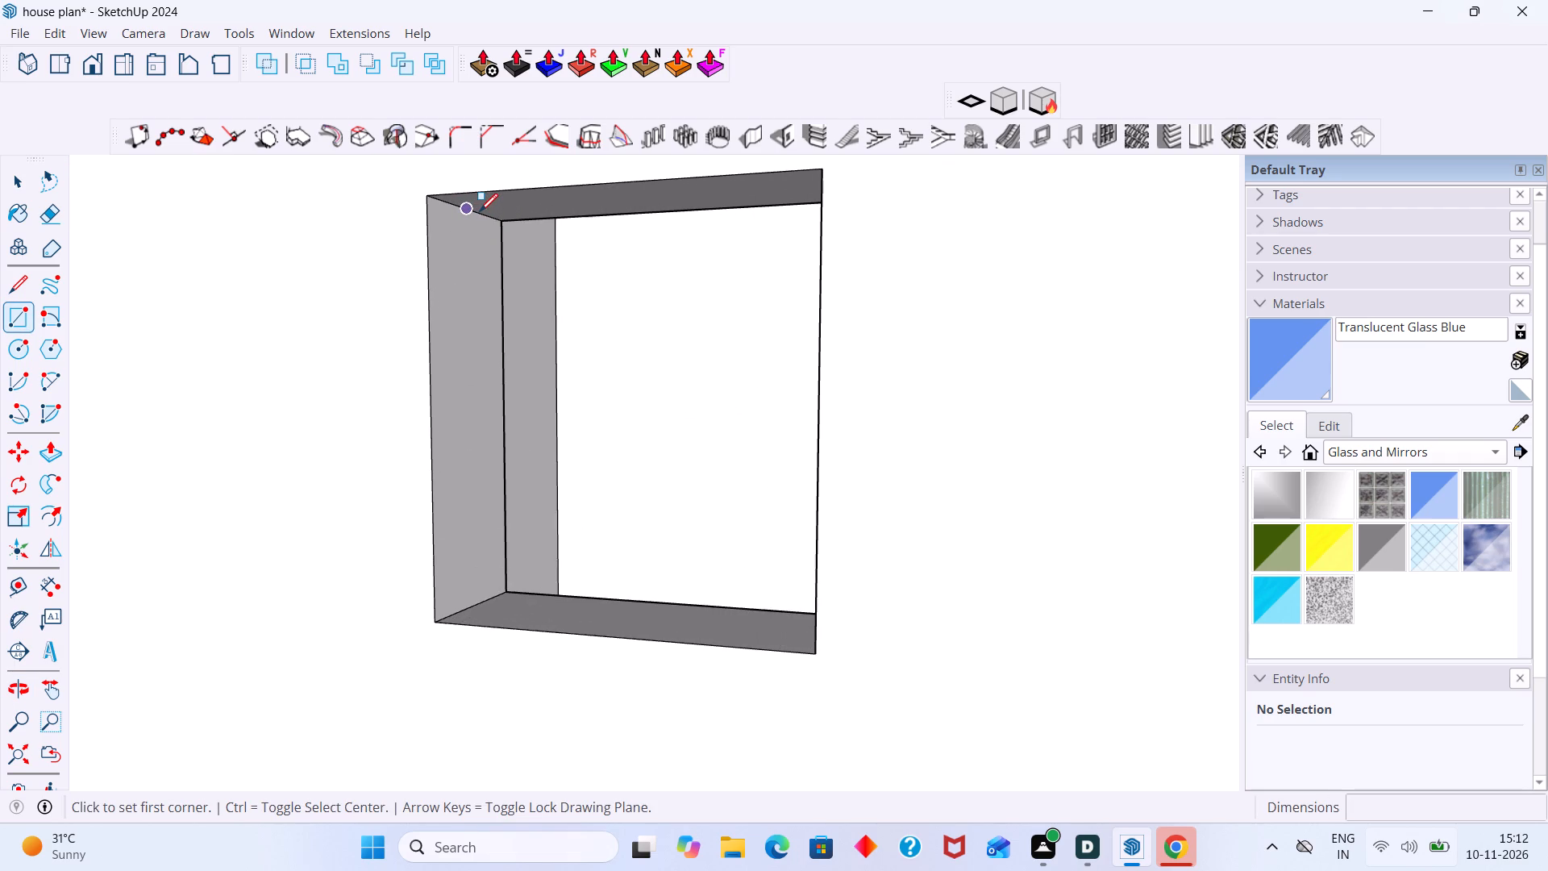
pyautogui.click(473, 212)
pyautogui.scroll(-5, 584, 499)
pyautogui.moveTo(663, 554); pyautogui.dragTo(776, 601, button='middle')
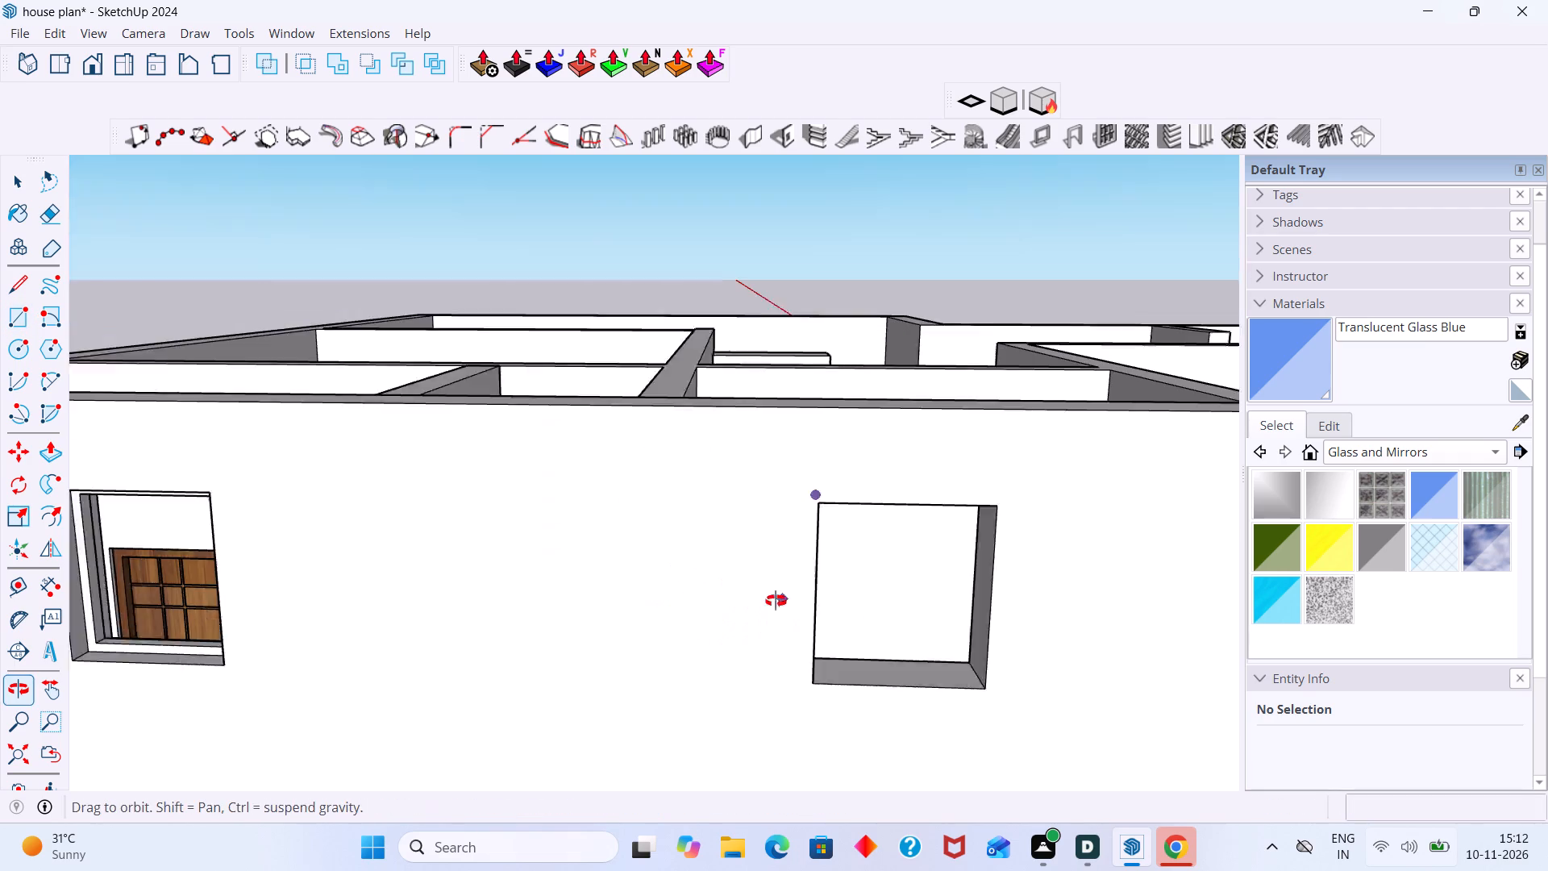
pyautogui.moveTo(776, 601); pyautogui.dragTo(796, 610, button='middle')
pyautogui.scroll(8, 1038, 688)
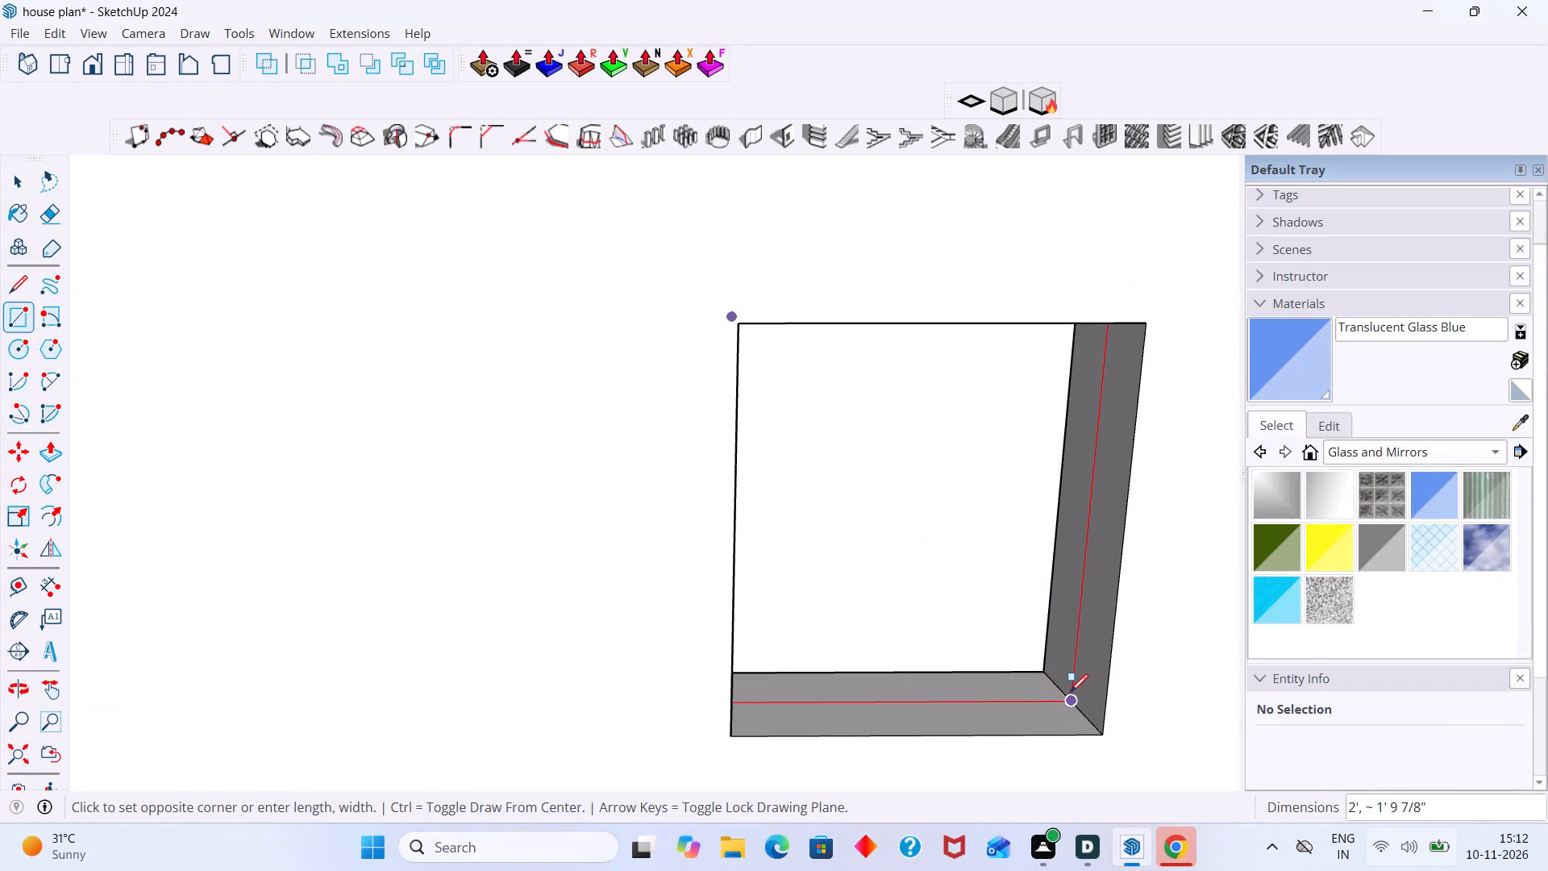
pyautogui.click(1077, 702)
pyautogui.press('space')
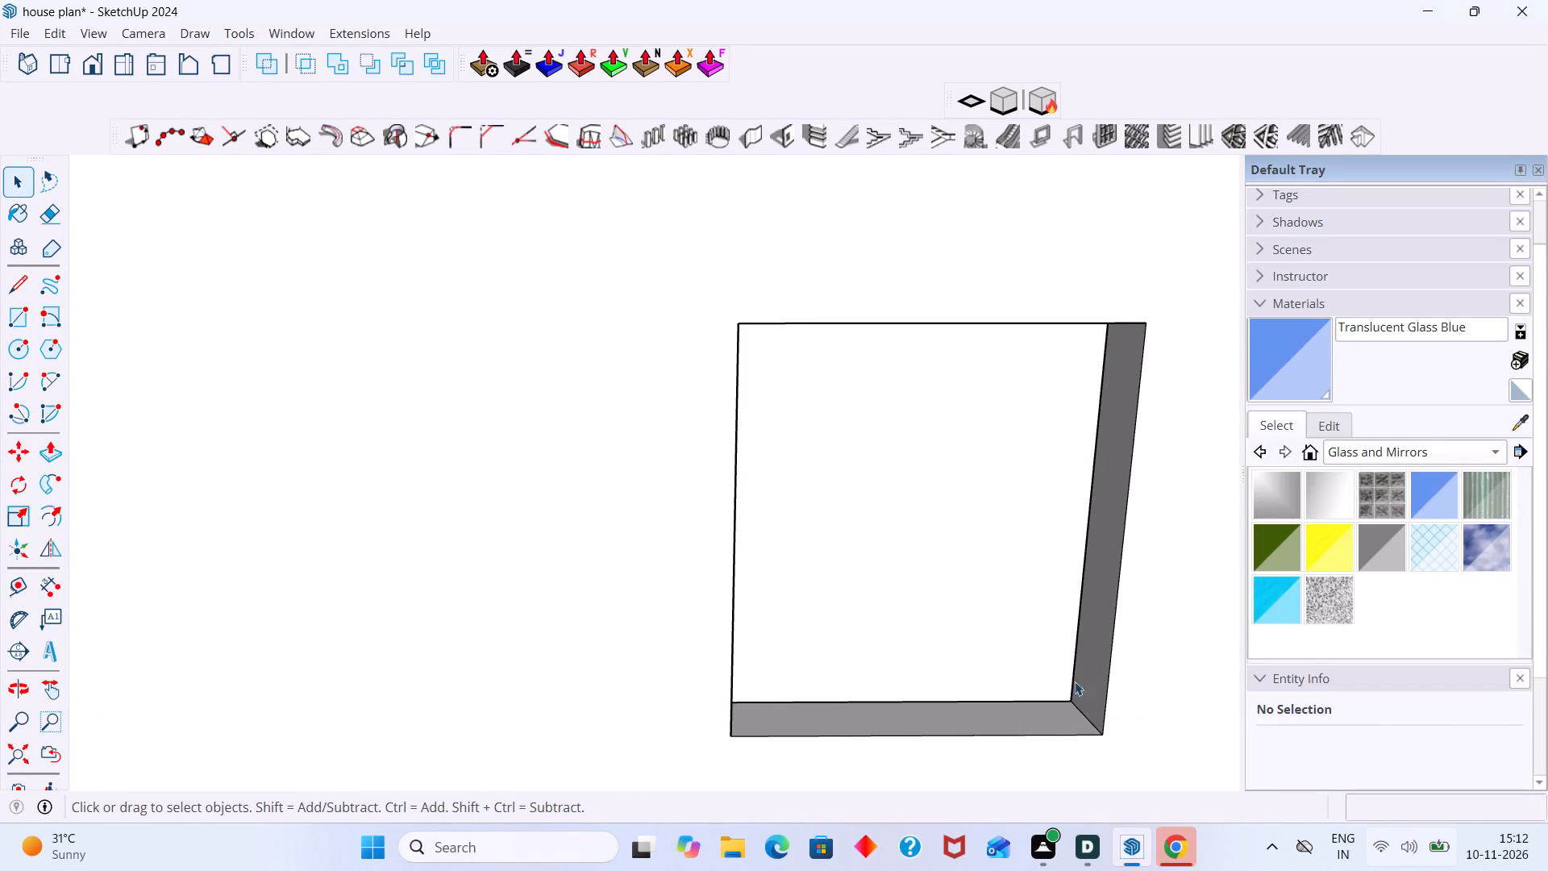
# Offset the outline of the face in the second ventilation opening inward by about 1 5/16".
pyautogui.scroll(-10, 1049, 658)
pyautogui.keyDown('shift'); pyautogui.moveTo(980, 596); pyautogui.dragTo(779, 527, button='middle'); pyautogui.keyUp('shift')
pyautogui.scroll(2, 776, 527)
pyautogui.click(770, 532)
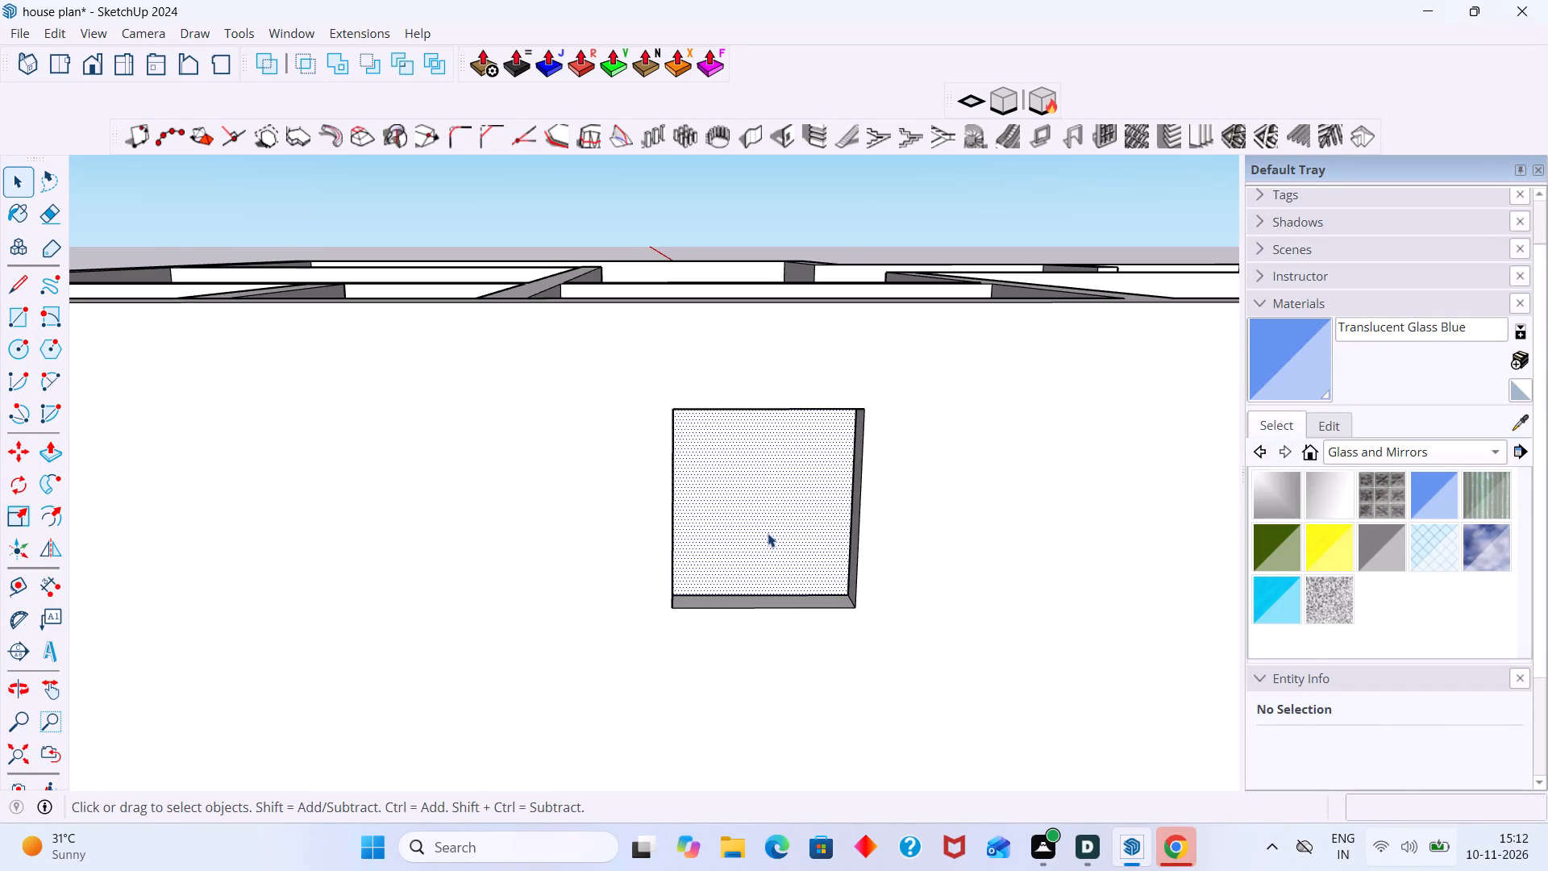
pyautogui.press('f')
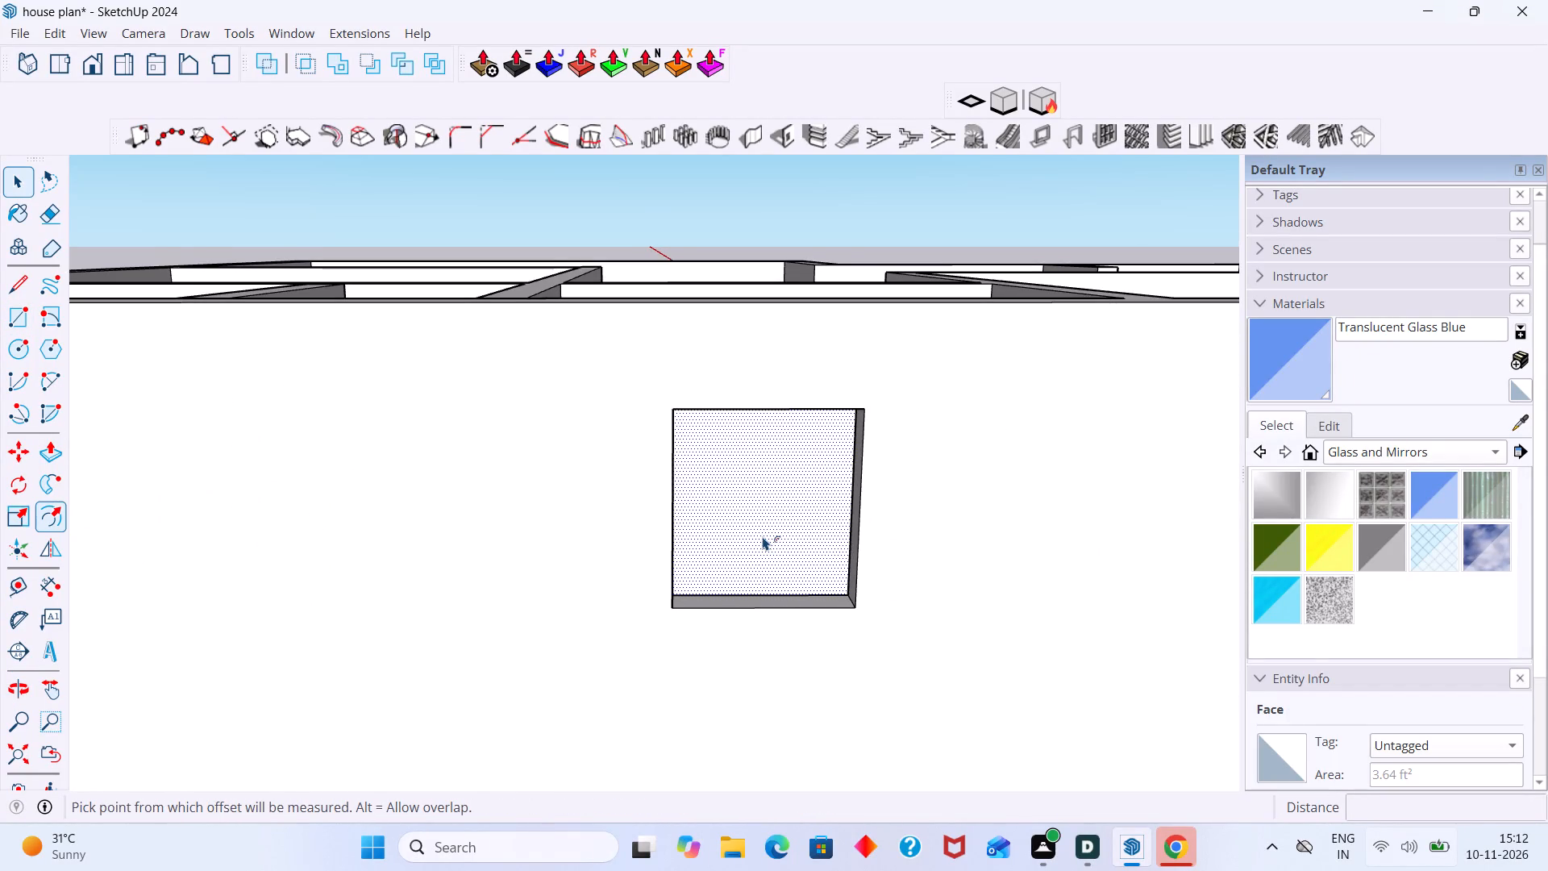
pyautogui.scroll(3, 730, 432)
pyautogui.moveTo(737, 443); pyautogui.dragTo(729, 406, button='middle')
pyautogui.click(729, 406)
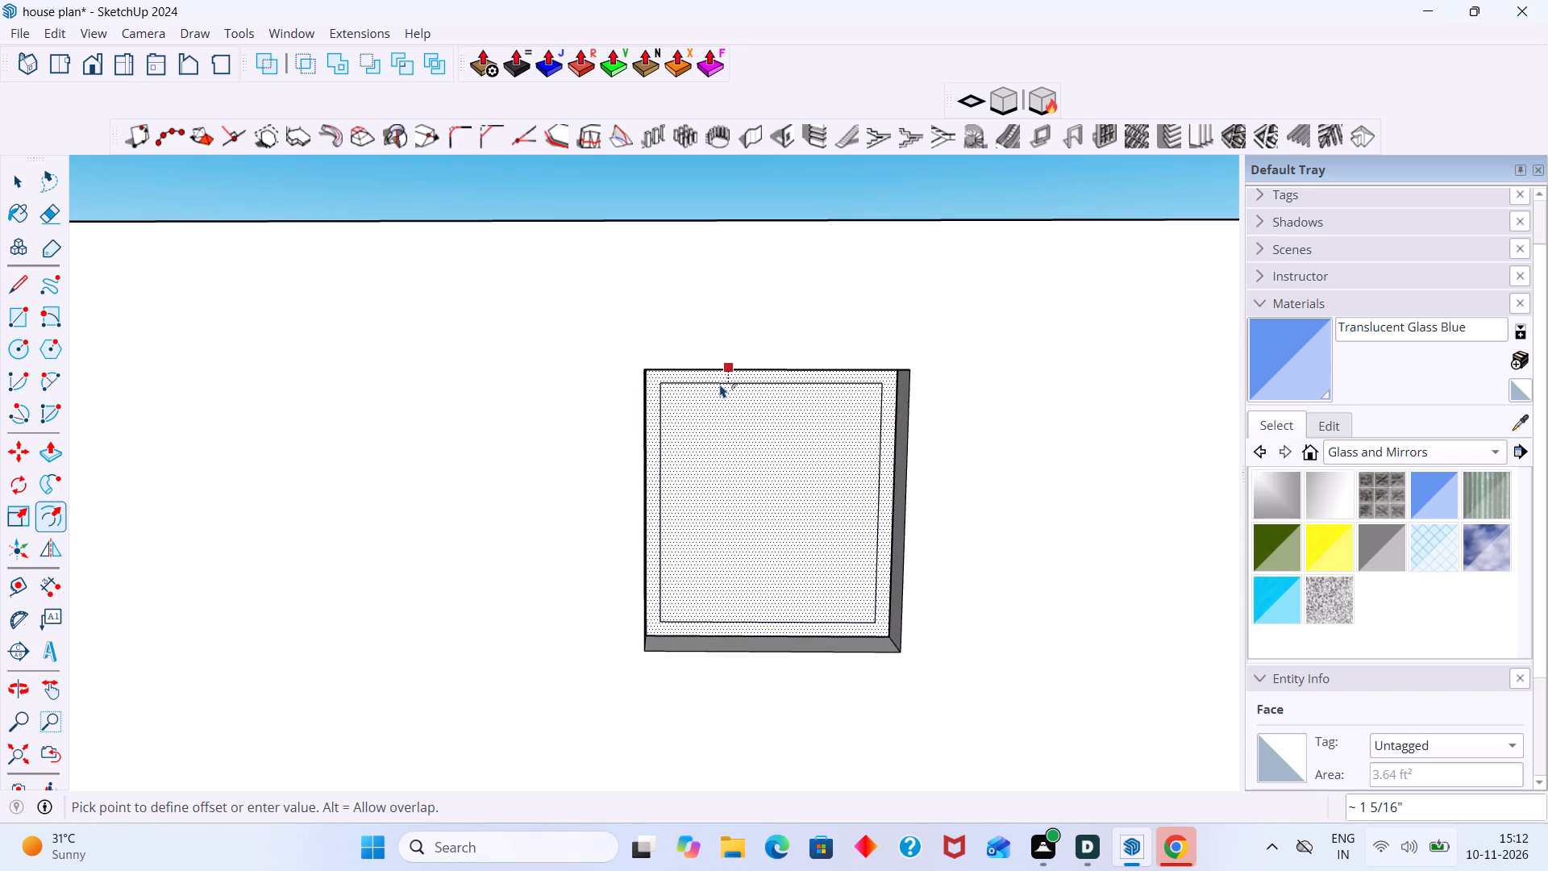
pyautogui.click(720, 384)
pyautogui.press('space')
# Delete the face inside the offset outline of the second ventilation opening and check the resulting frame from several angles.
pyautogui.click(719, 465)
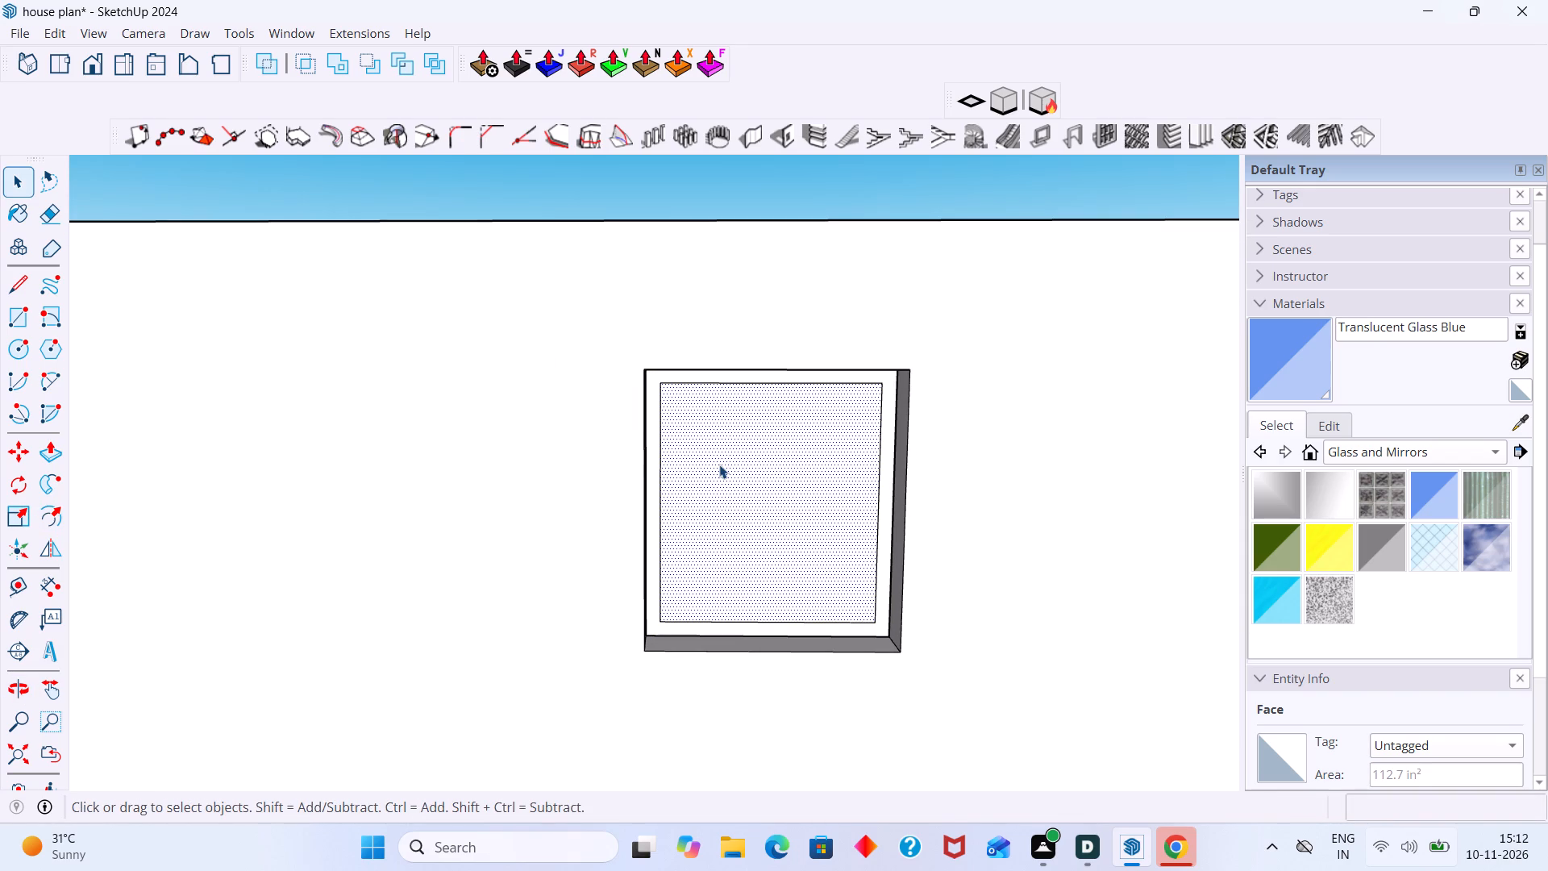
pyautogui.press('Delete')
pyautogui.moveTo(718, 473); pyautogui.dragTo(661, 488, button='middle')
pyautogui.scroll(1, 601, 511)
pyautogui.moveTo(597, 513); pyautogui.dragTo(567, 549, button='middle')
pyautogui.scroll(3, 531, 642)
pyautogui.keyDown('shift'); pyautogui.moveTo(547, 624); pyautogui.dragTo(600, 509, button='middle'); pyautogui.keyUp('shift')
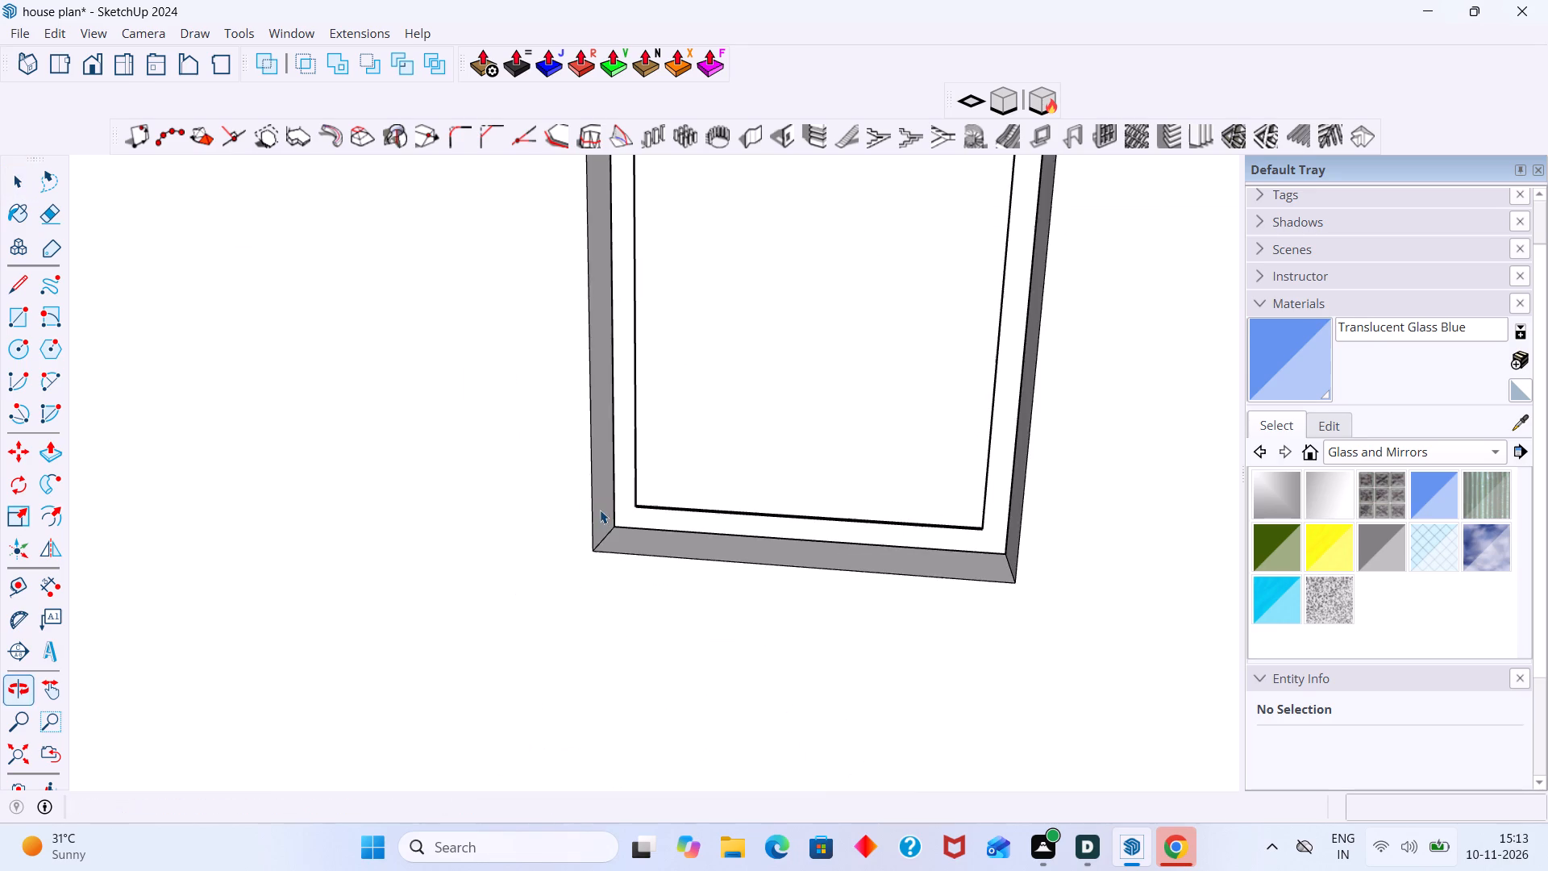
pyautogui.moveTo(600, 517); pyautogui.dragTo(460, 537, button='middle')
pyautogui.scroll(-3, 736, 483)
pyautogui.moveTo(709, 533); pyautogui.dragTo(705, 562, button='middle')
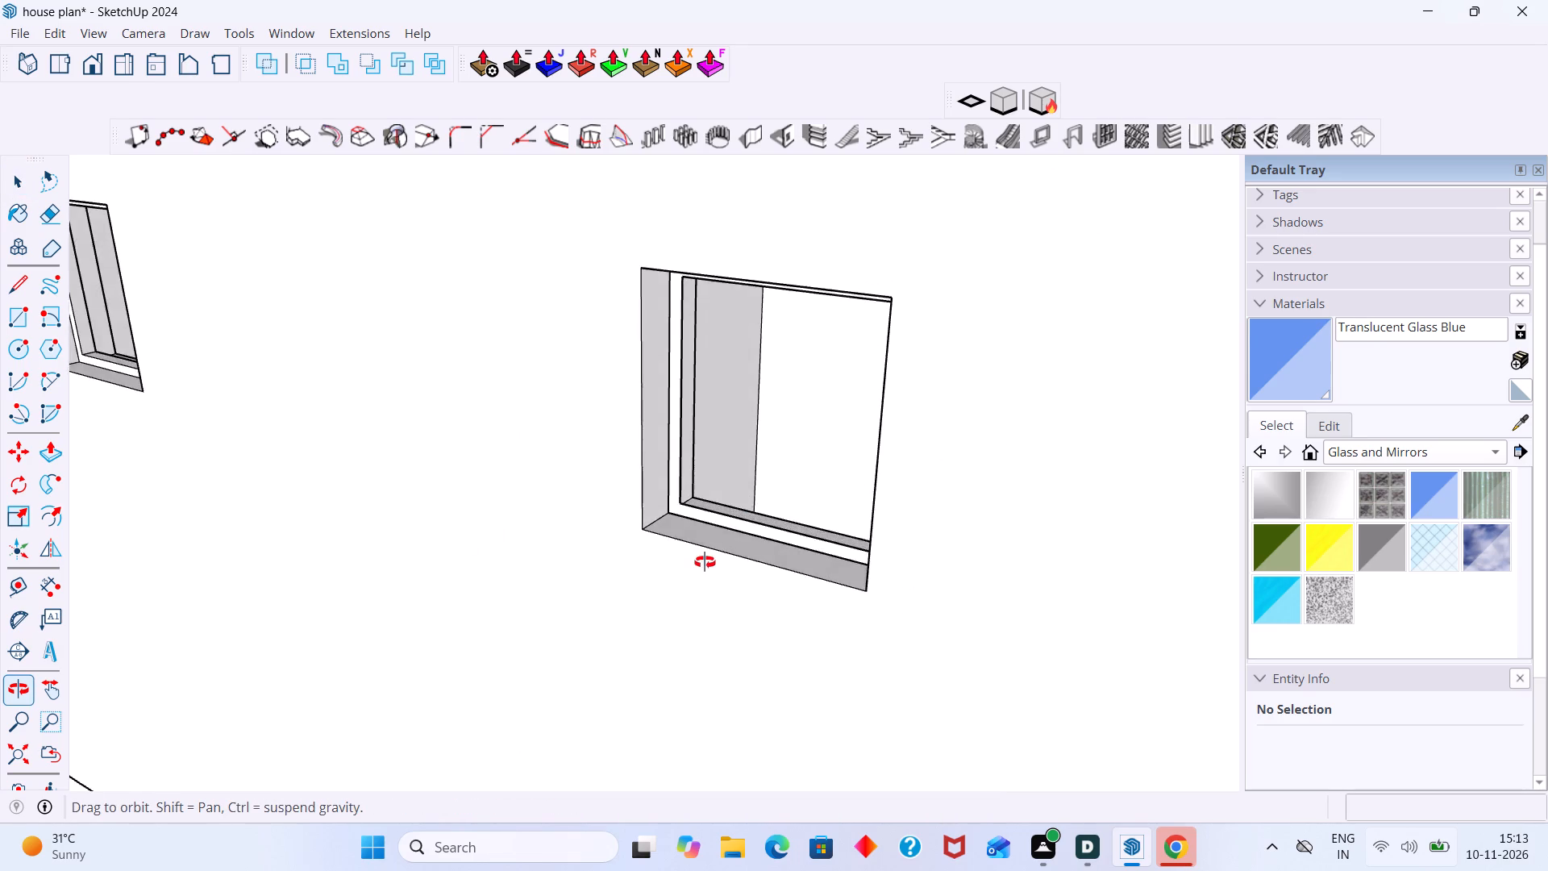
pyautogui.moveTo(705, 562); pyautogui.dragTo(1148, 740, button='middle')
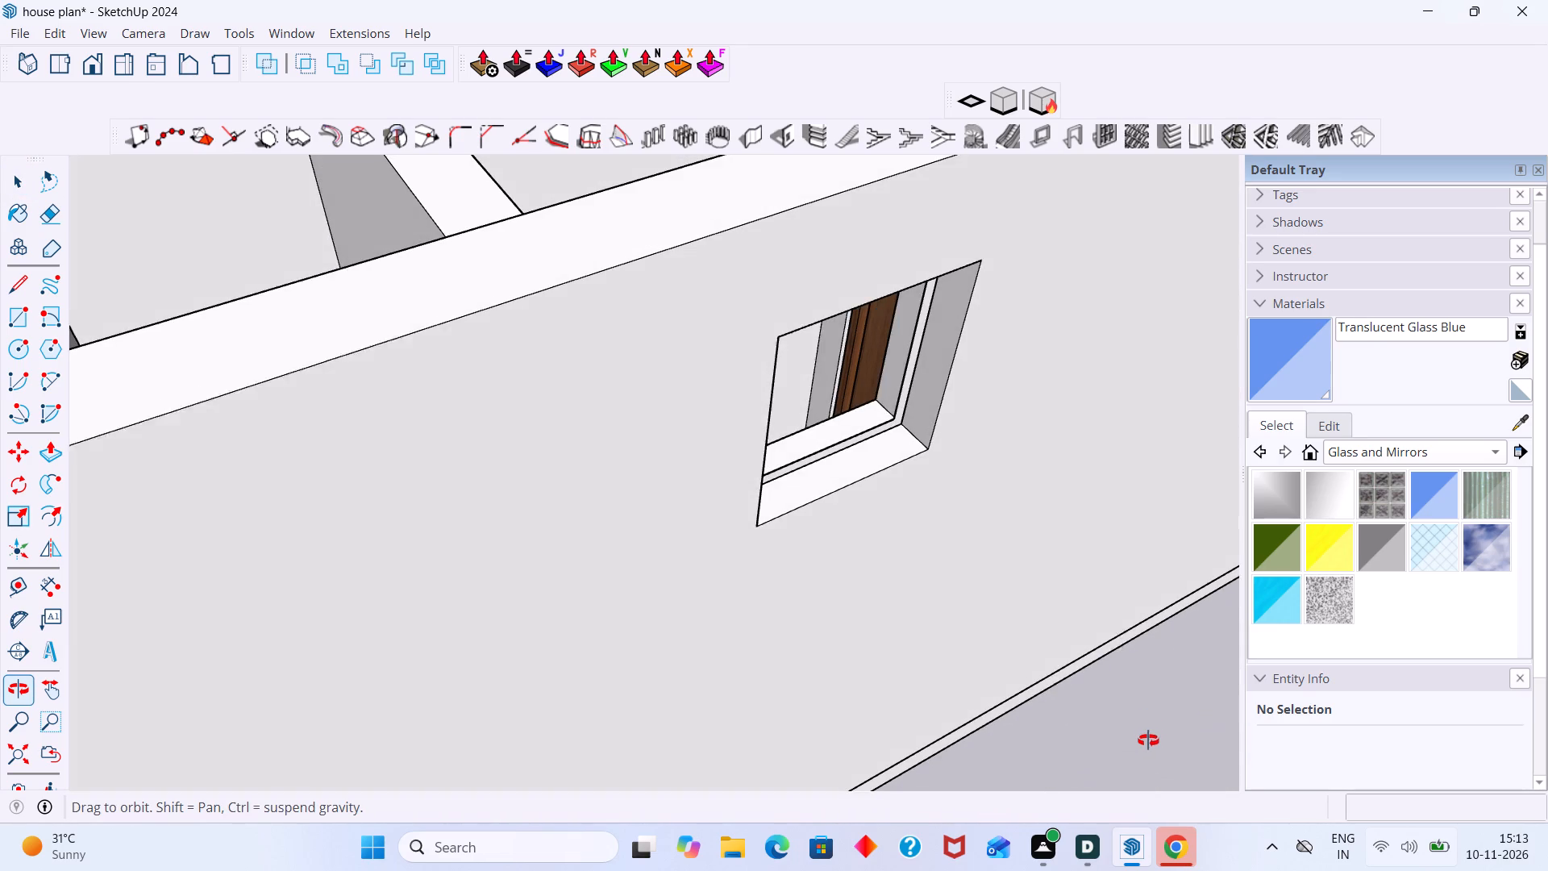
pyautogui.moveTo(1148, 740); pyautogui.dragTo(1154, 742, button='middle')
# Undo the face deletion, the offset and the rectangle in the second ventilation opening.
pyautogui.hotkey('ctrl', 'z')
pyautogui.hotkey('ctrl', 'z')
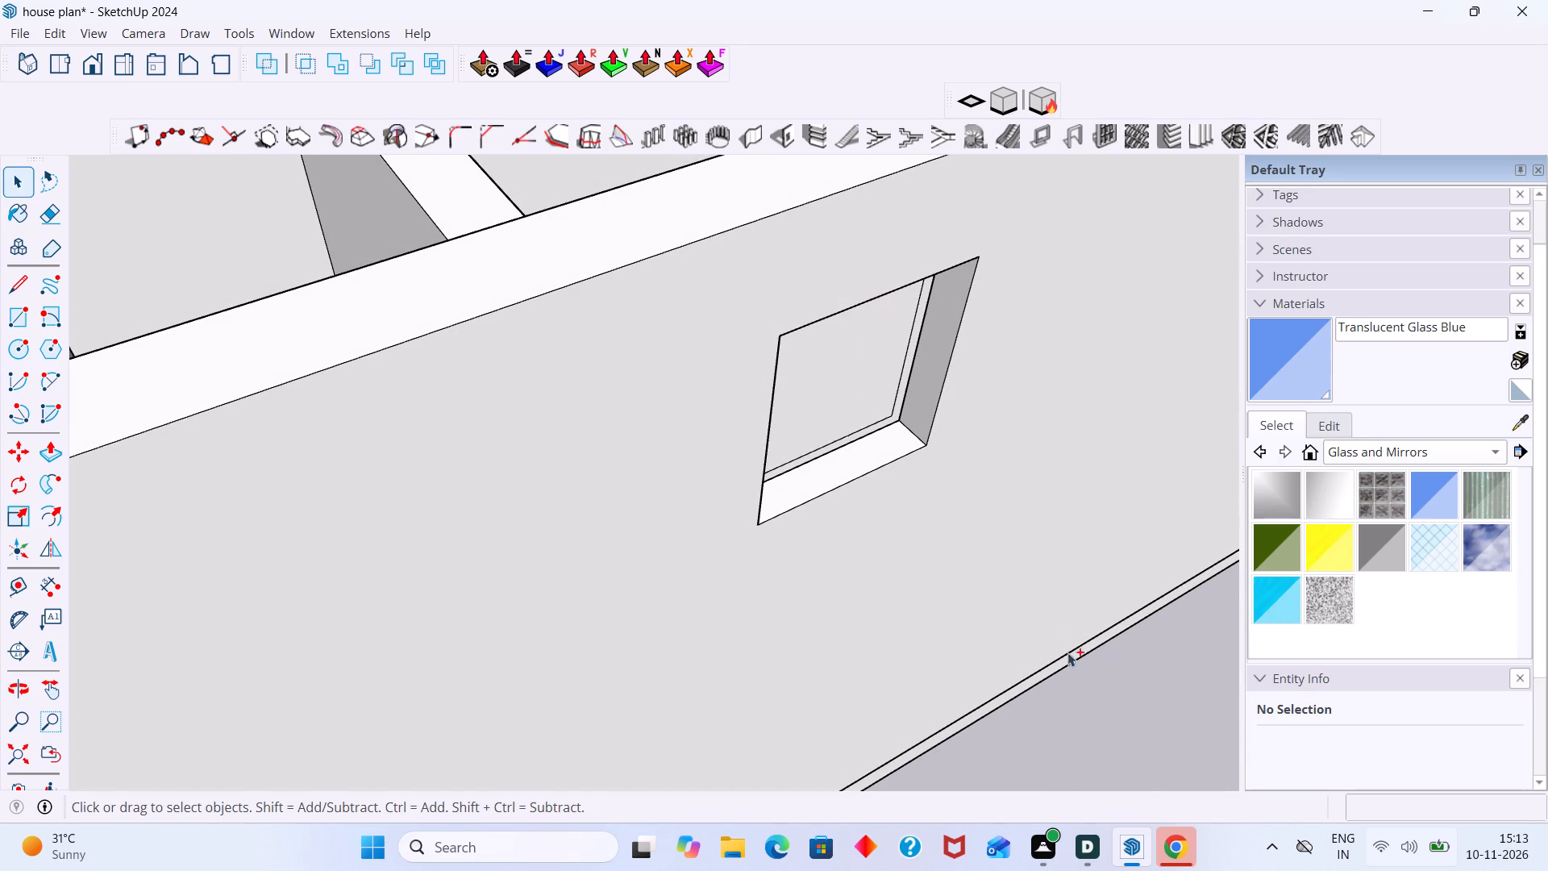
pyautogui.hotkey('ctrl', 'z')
# Draw a rectangle about 2' by 1' 9 7/8" across the second ventilation opening between the midpoints of opposite corner depth edges.
pyautogui.scroll(3, 870, 469)
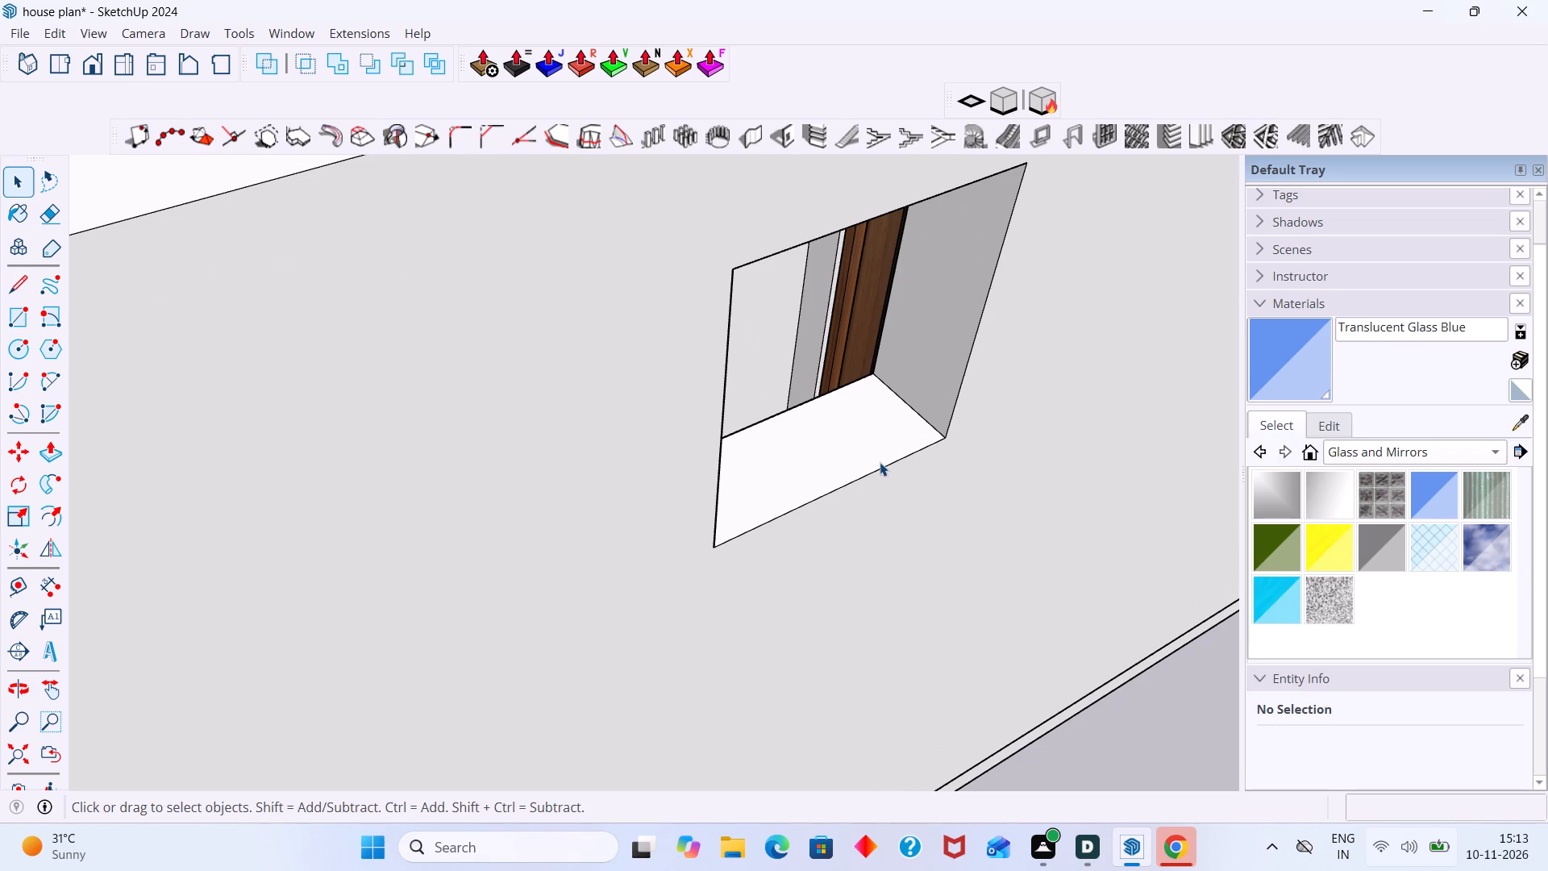
pyautogui.press('r')
pyautogui.click(913, 408)
pyautogui.scroll(-2, 862, 325)
pyautogui.moveTo(739, 297); pyautogui.dragTo(452, 261, button='middle')
pyautogui.scroll(2, 589, 255)
pyautogui.moveTo(571, 256); pyautogui.dragTo(568, 199, button='middle')
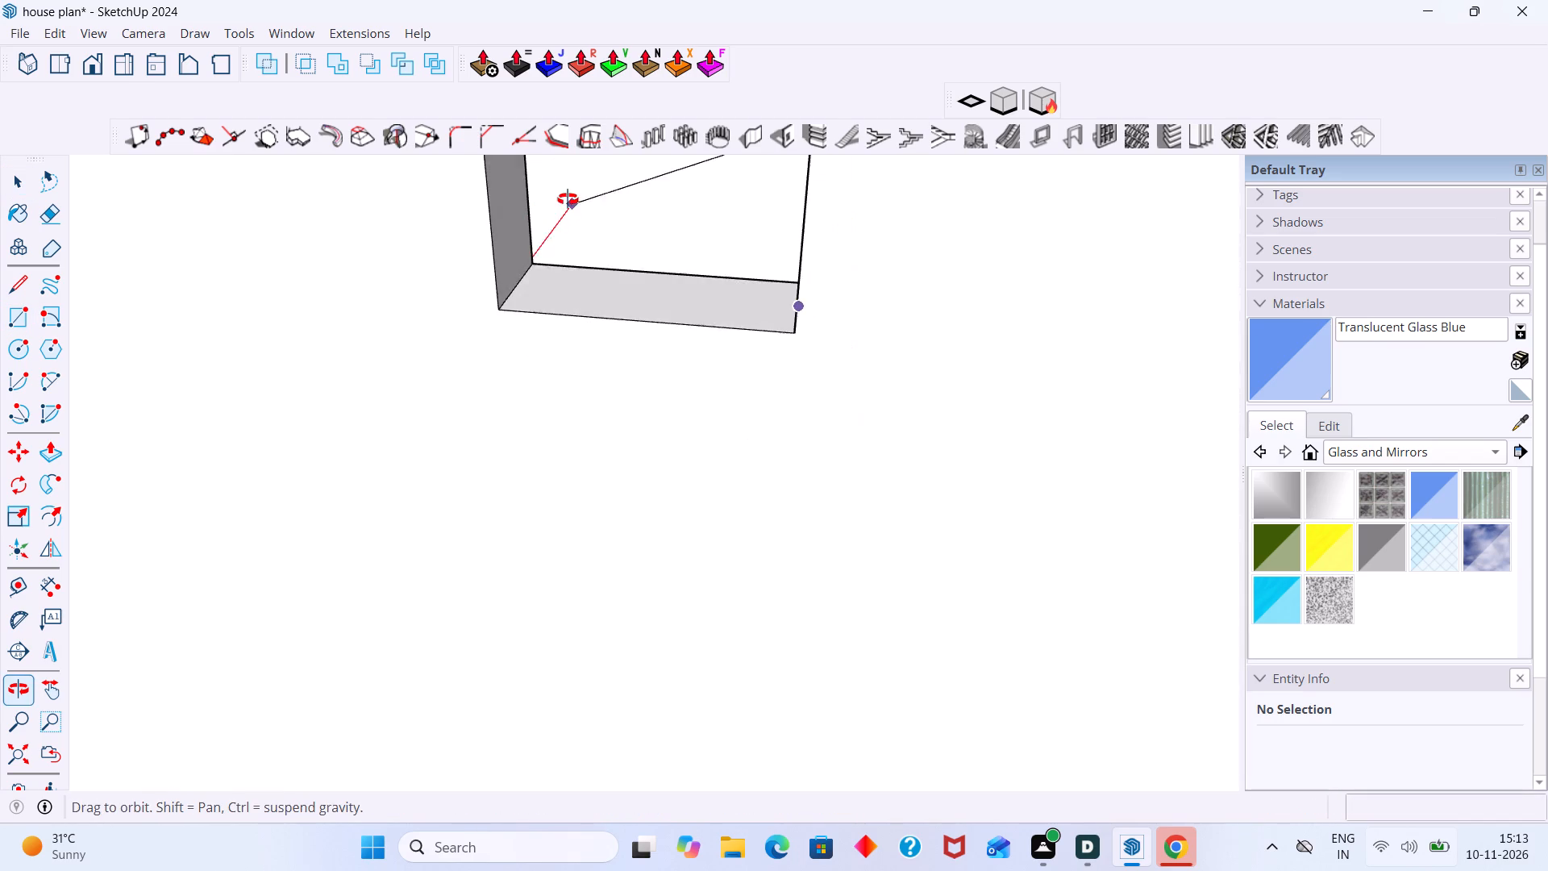
pyautogui.moveTo(568, 199); pyautogui.dragTo(567, 198, button='middle')
pyautogui.scroll(-3, 581, 212)
pyautogui.keyDown('shift'); pyautogui.moveTo(717, 345); pyautogui.dragTo(796, 460, button='middle'); pyautogui.keyUp('shift')
pyautogui.keyDown('shift'); pyautogui.moveTo(858, 466); pyautogui.dragTo(987, 673, button='middle'); pyautogui.keyUp('shift')
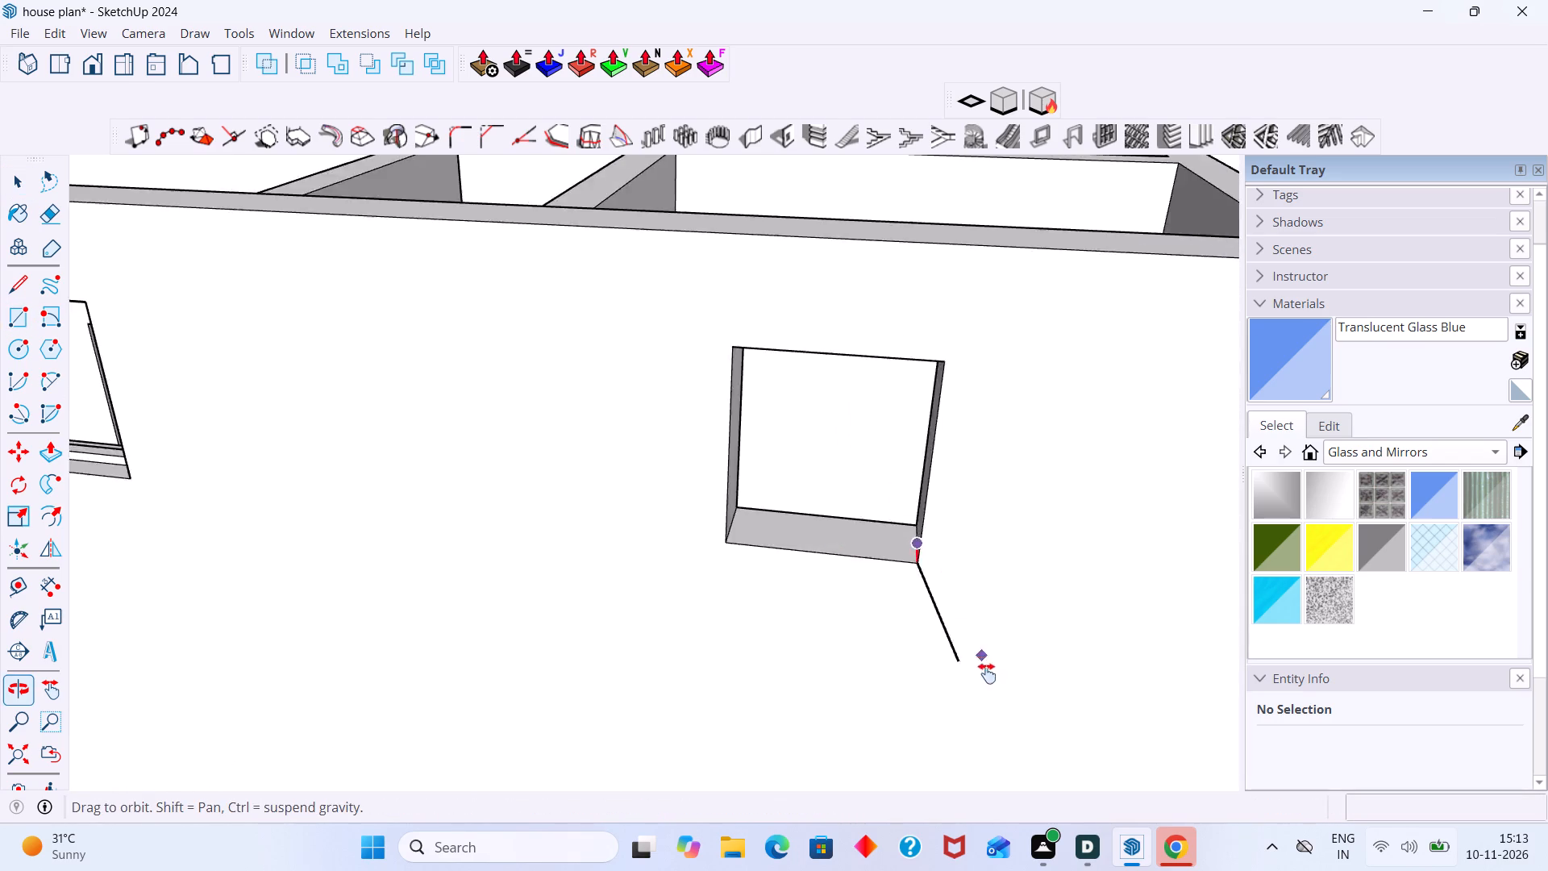
pyautogui.keyDown('shift'); pyautogui.moveTo(987, 673); pyautogui.dragTo(888, 509, button='middle'); pyautogui.keyUp('shift')
pyautogui.scroll(1, 633, 219)
pyautogui.keyDown('shift'); pyautogui.moveTo(660, 219); pyautogui.dragTo(815, 512, button='middle'); pyautogui.keyUp('shift')
pyautogui.moveTo(823, 445); pyautogui.dragTo(755, 368, button='middle')
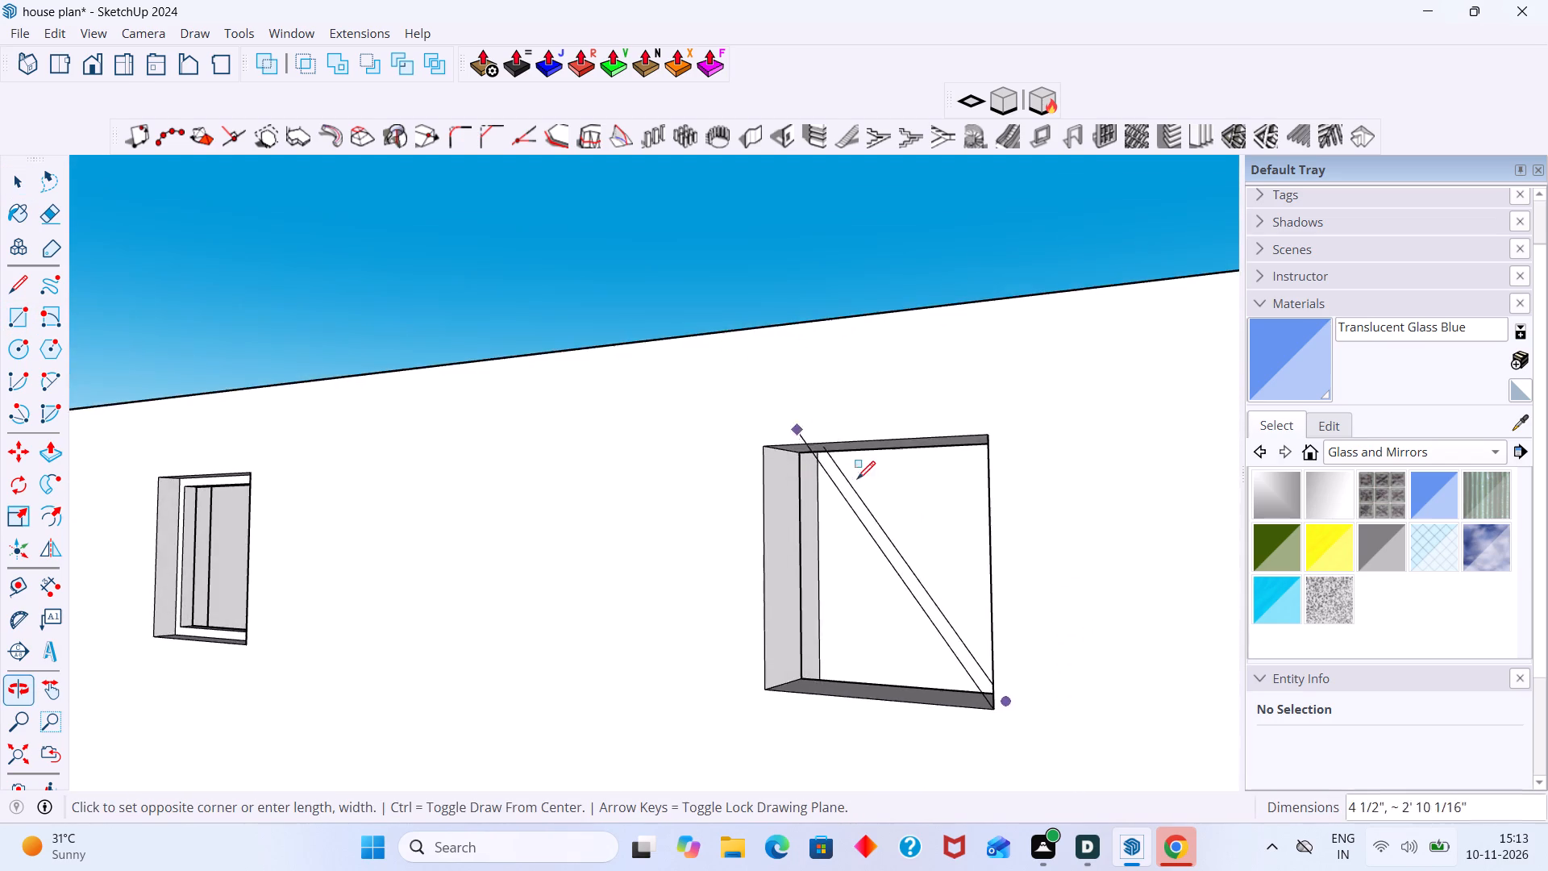
pyautogui.scroll(6, 849, 489)
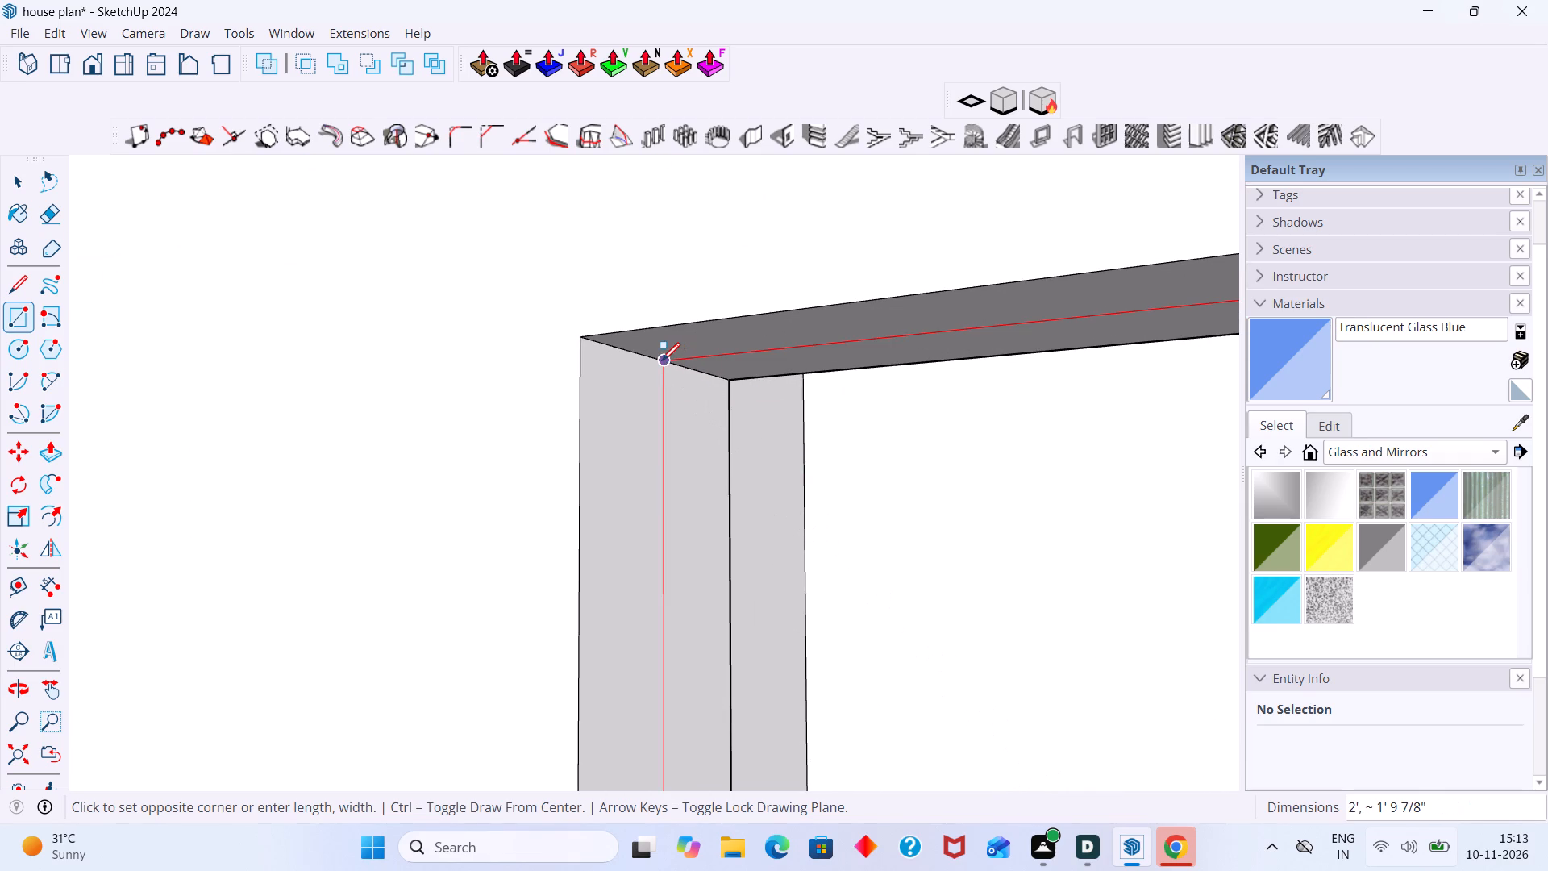
pyautogui.click(662, 360)
pyautogui.press('space')
# Offset the outline of the face in the second ventilation opening inward by about 1 1/8" to form a frame border.
pyautogui.scroll(-17, 734, 419)
pyautogui.moveTo(866, 552); pyautogui.dragTo(876, 578, button='middle')
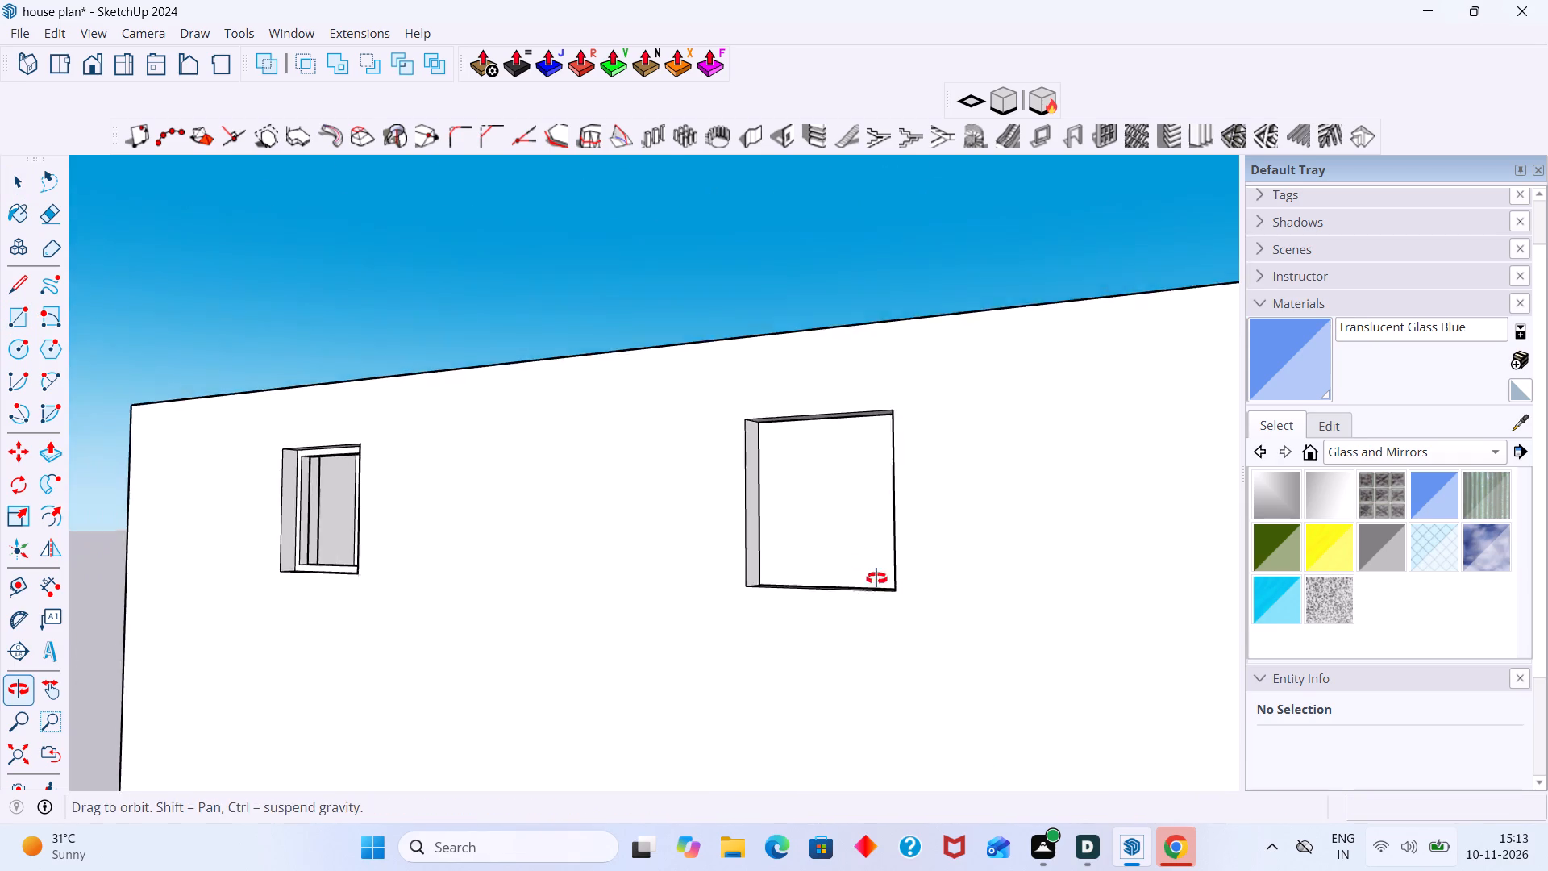
pyautogui.moveTo(876, 578); pyautogui.dragTo(960, 639, button='middle')
pyautogui.scroll(3, 892, 586)
pyautogui.click(873, 582)
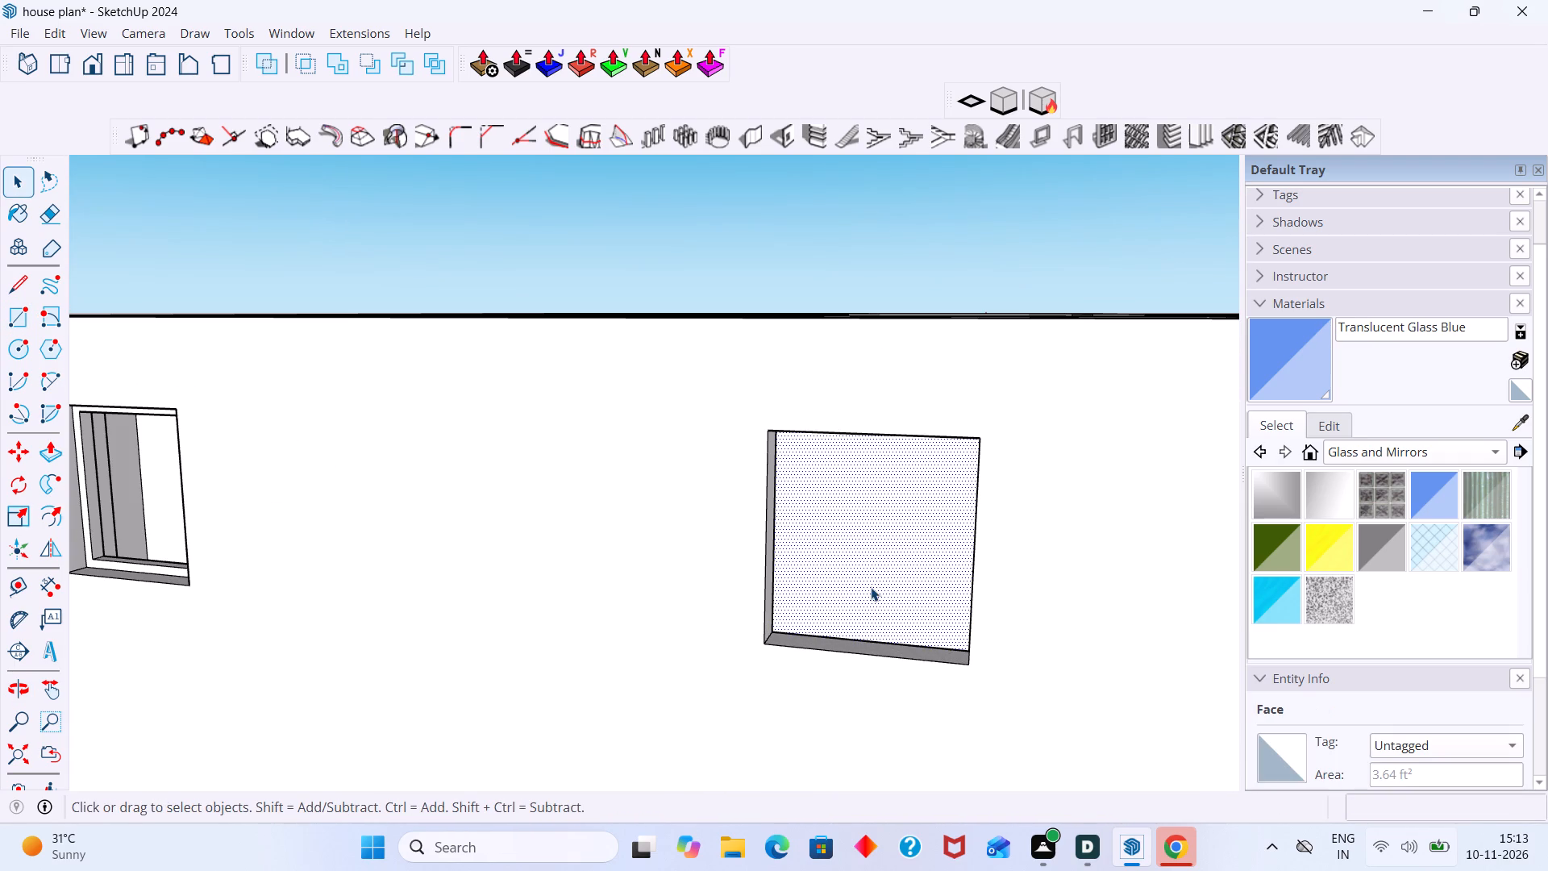
pyautogui.press('f')
pyautogui.click(875, 635)
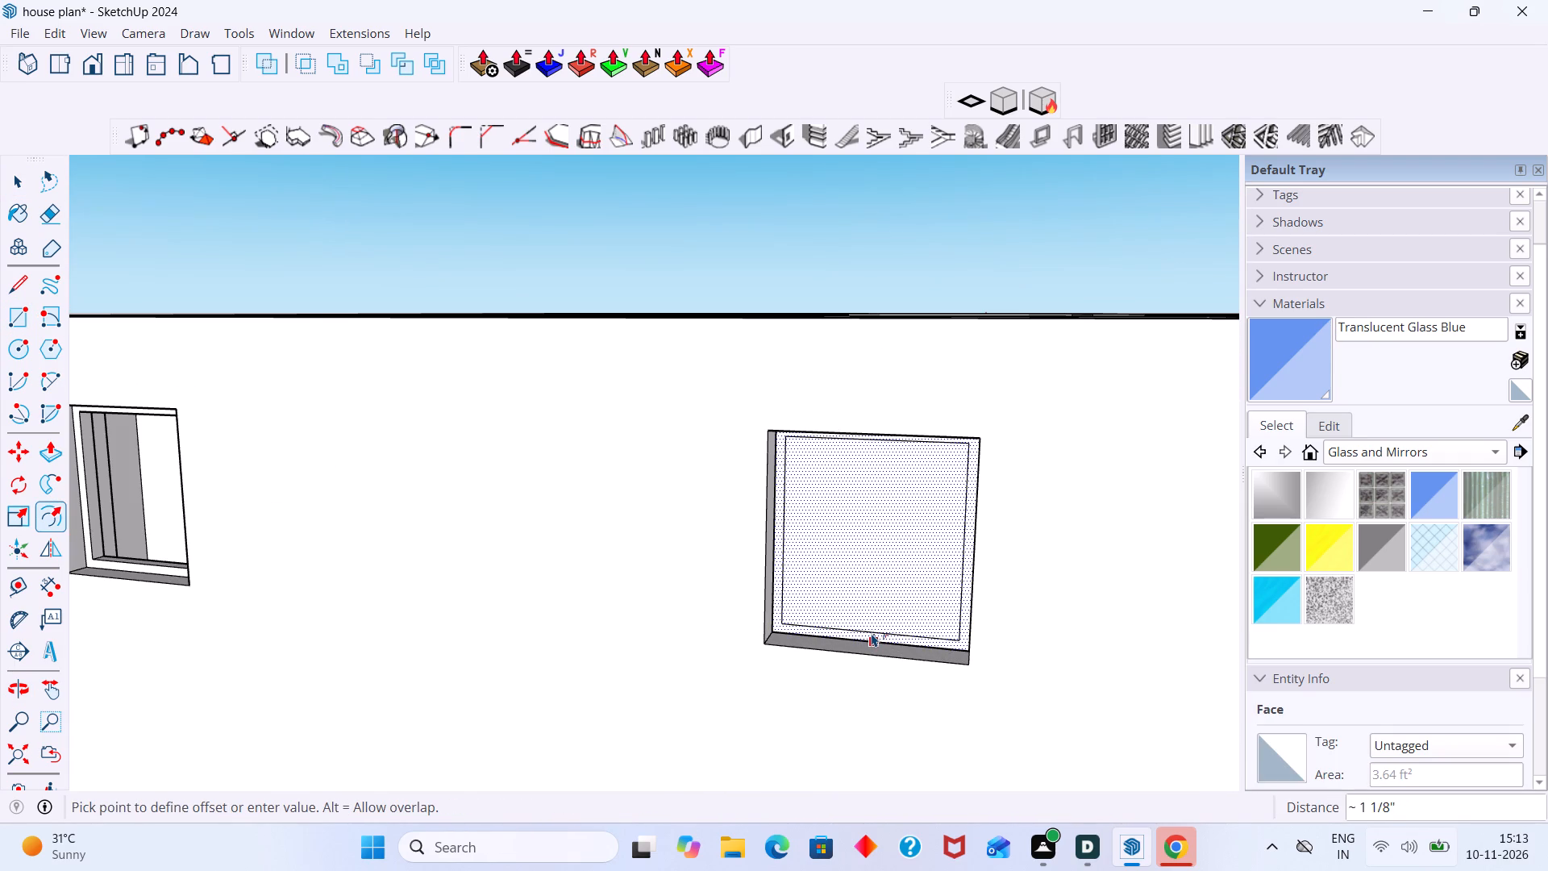
pyautogui.click(872, 633)
pyautogui.press('space')
# Delete the face inside the second ventilation opening's frame border to open it through to the room.
pyautogui.click(868, 599)
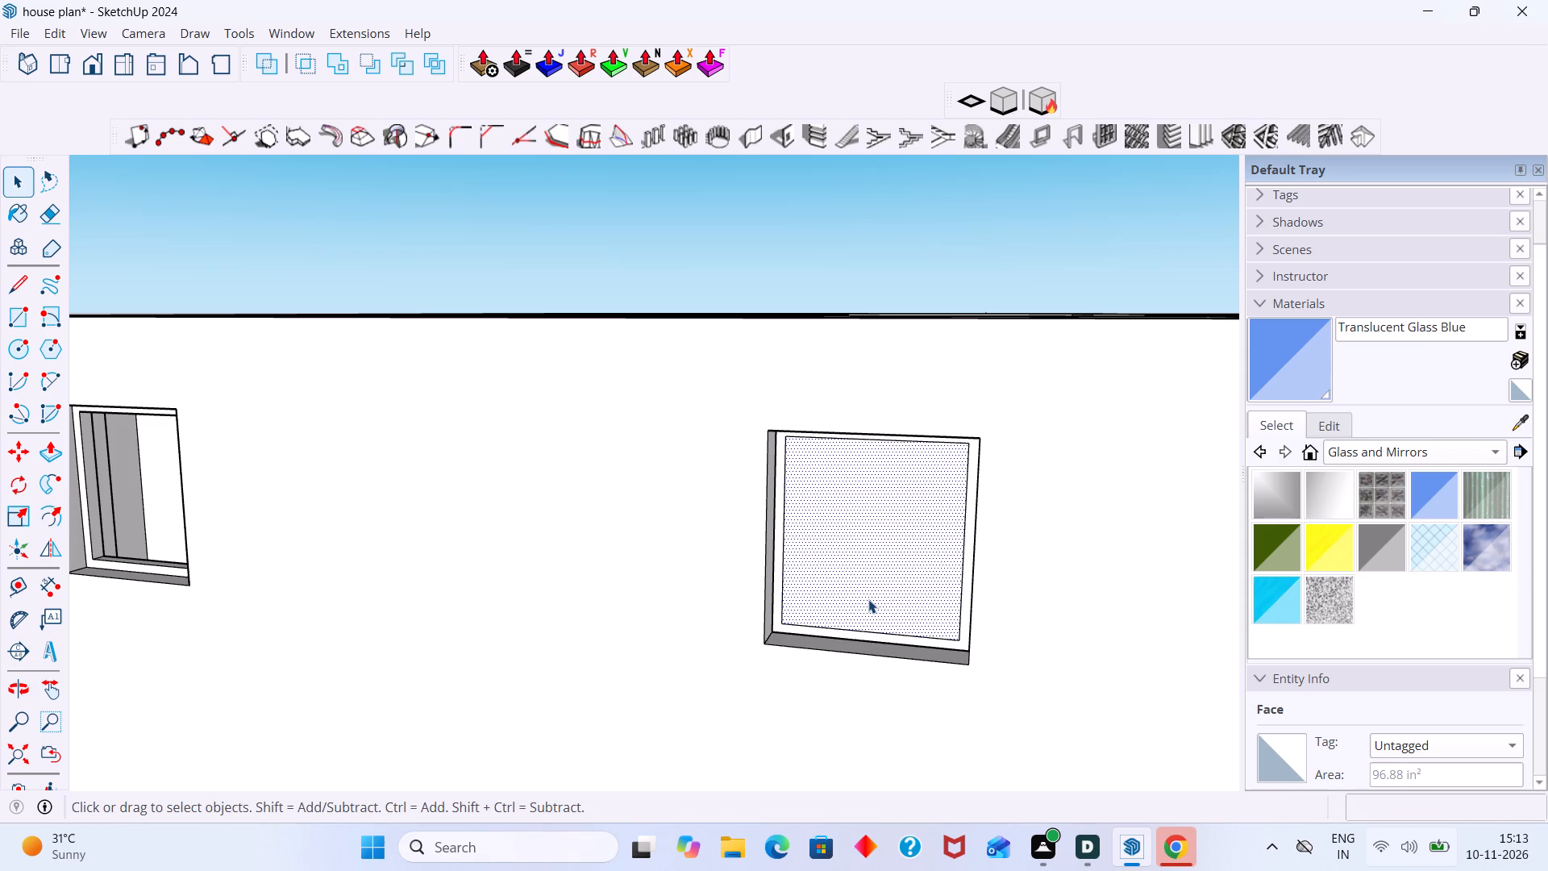
pyautogui.press('space')
pyautogui.click(858, 612)
pyautogui.doubleClick(851, 609)
pyautogui.scroll(3, 850, 609)
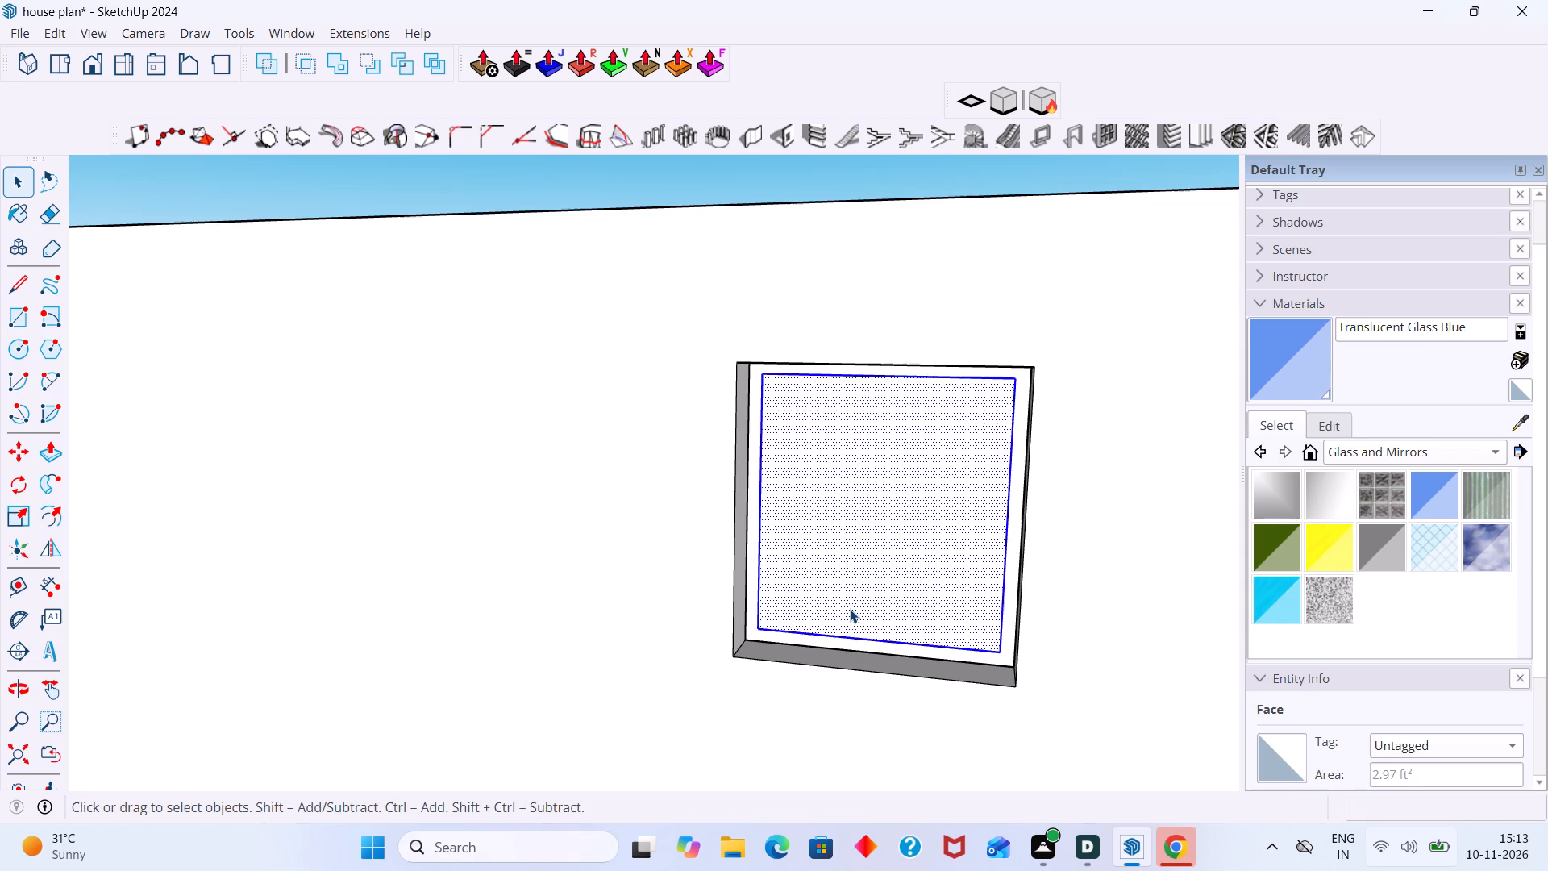
pyautogui.click(849, 608)
pyautogui.press('Delete')
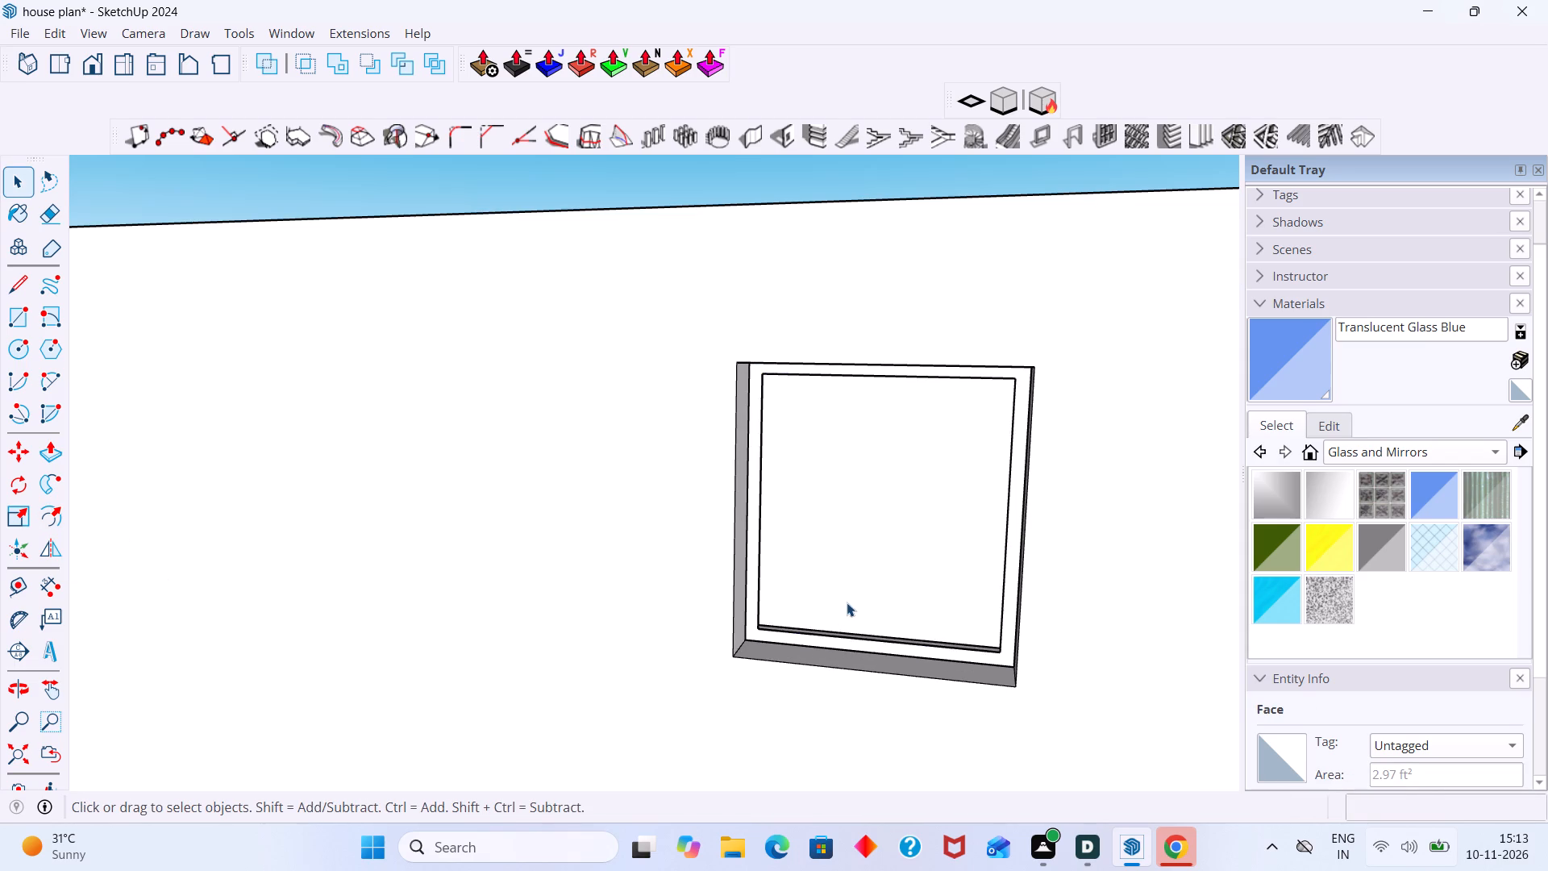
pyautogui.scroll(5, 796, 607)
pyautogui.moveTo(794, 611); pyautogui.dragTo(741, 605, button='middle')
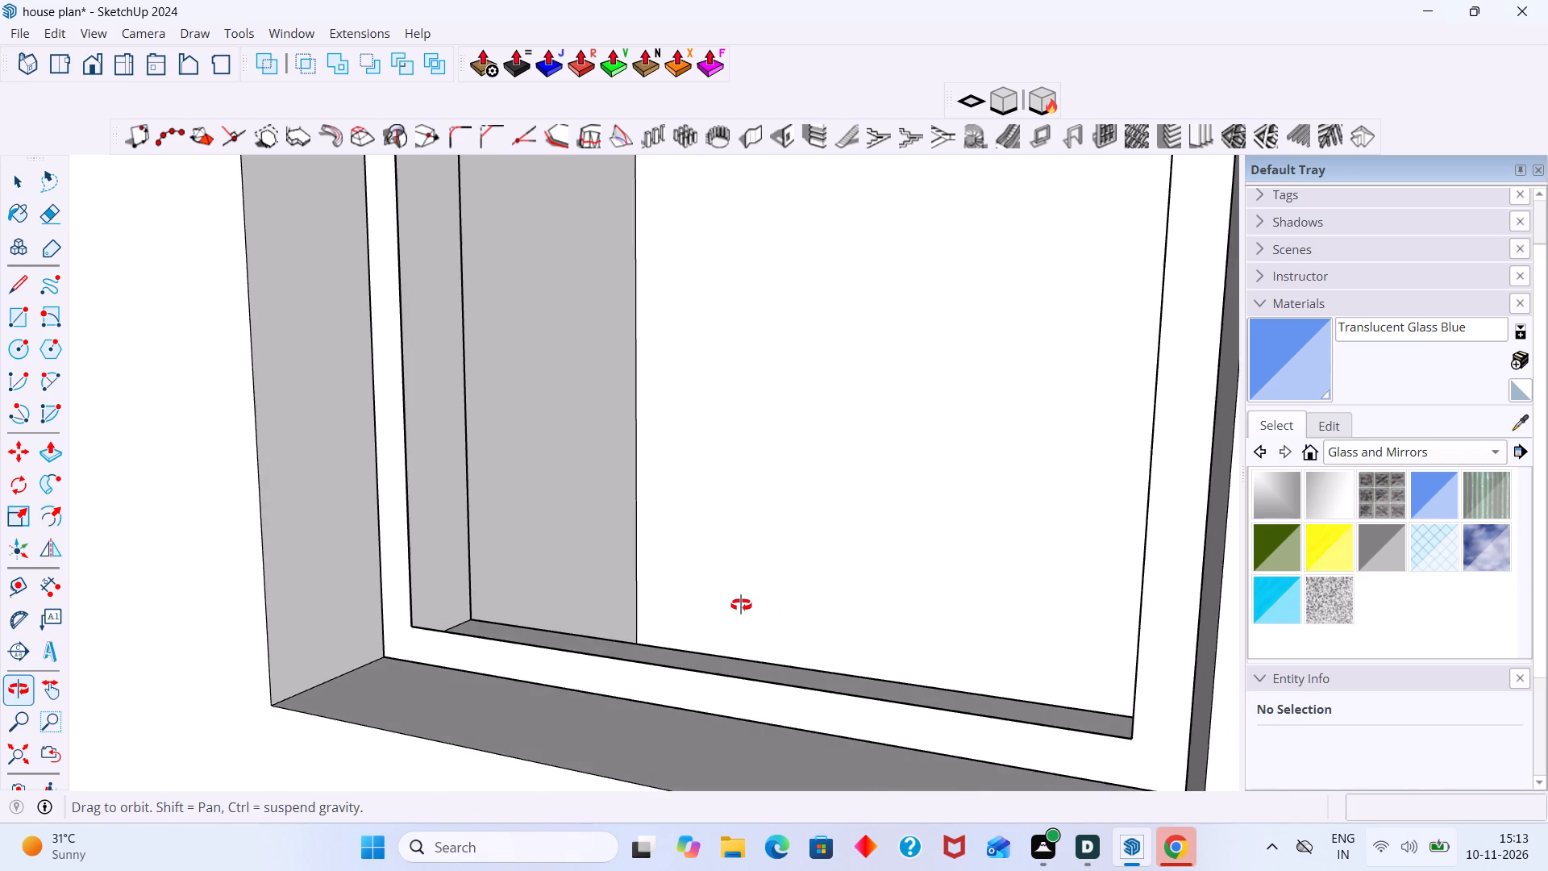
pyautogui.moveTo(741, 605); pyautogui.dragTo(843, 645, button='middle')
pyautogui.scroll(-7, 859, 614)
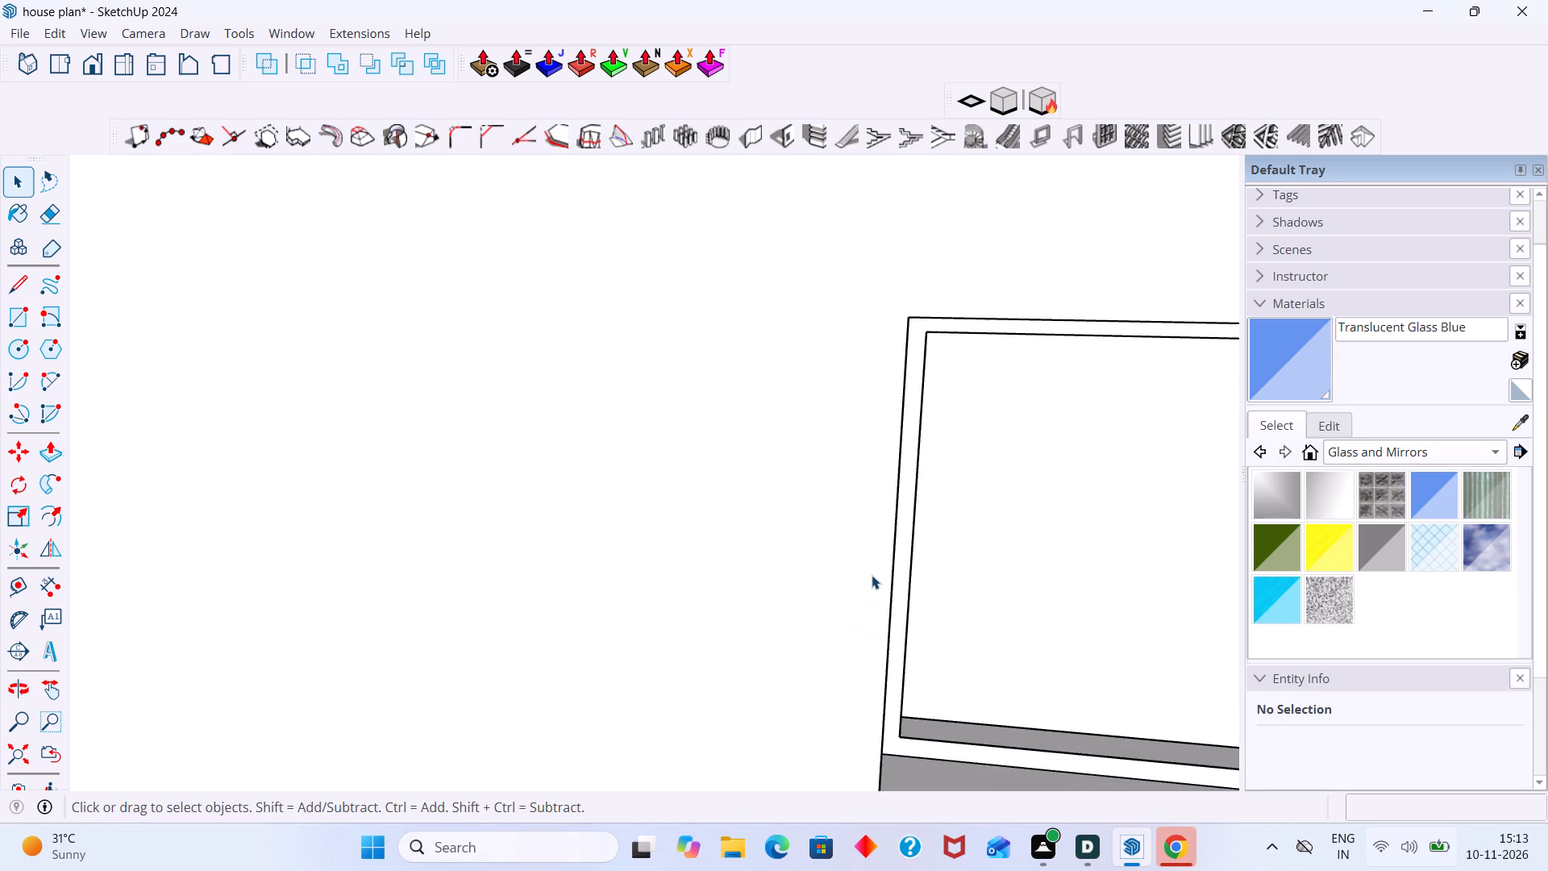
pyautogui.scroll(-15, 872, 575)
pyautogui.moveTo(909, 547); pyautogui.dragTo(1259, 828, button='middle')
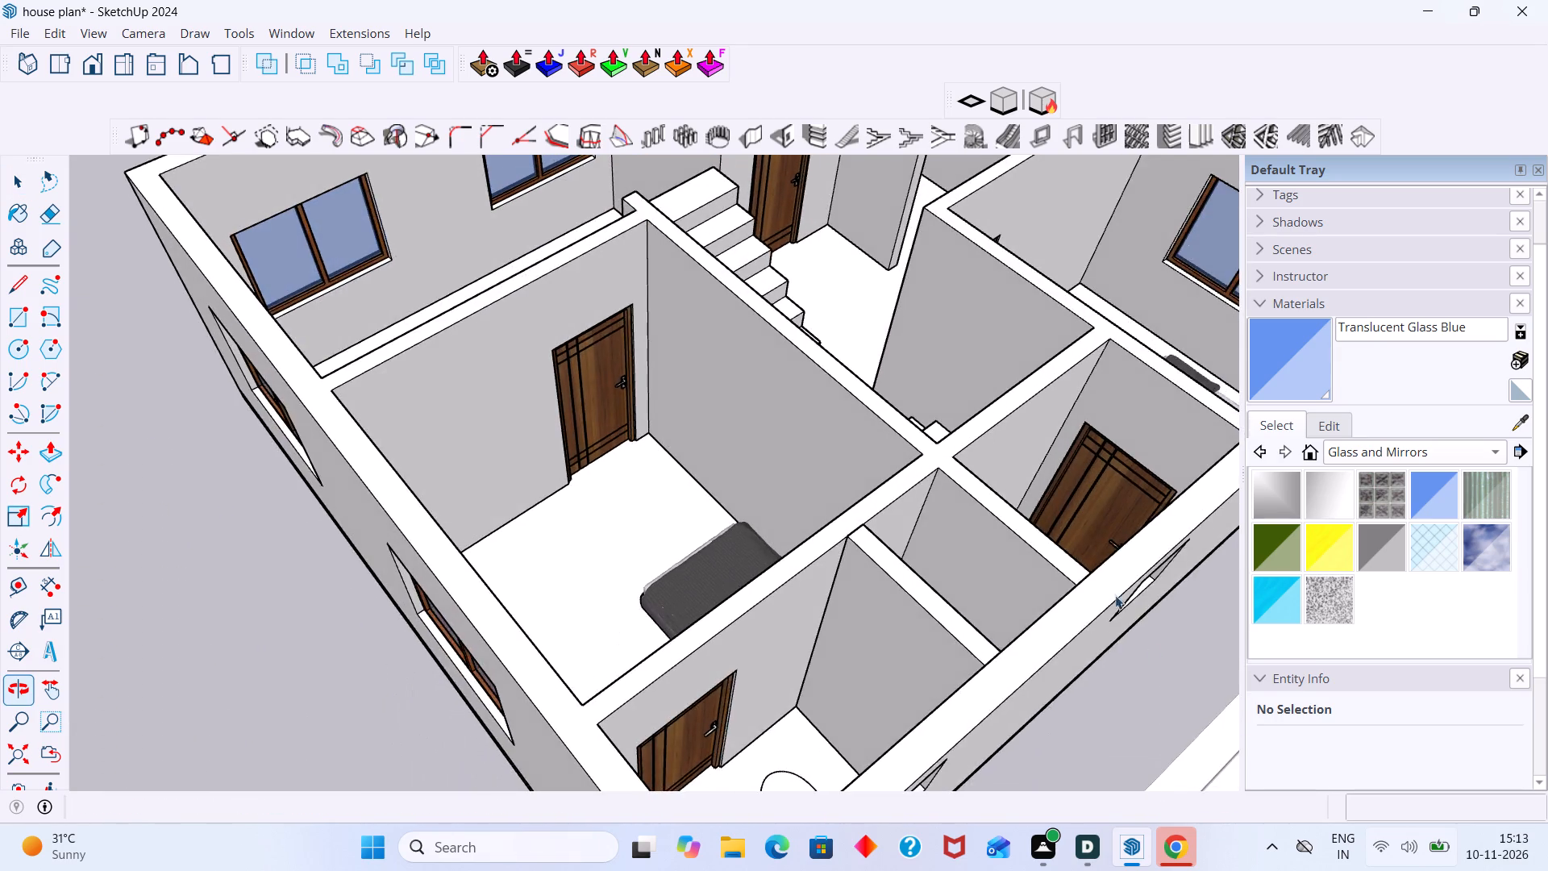
# Push/Pull the room-side face of the second ventilation opening's frame border out by 1".
pyautogui.scroll(3, 1093, 530)
pyautogui.moveTo(1080, 477); pyautogui.dragTo(1321, 515, button='middle')
pyautogui.scroll(17, 1189, 331)
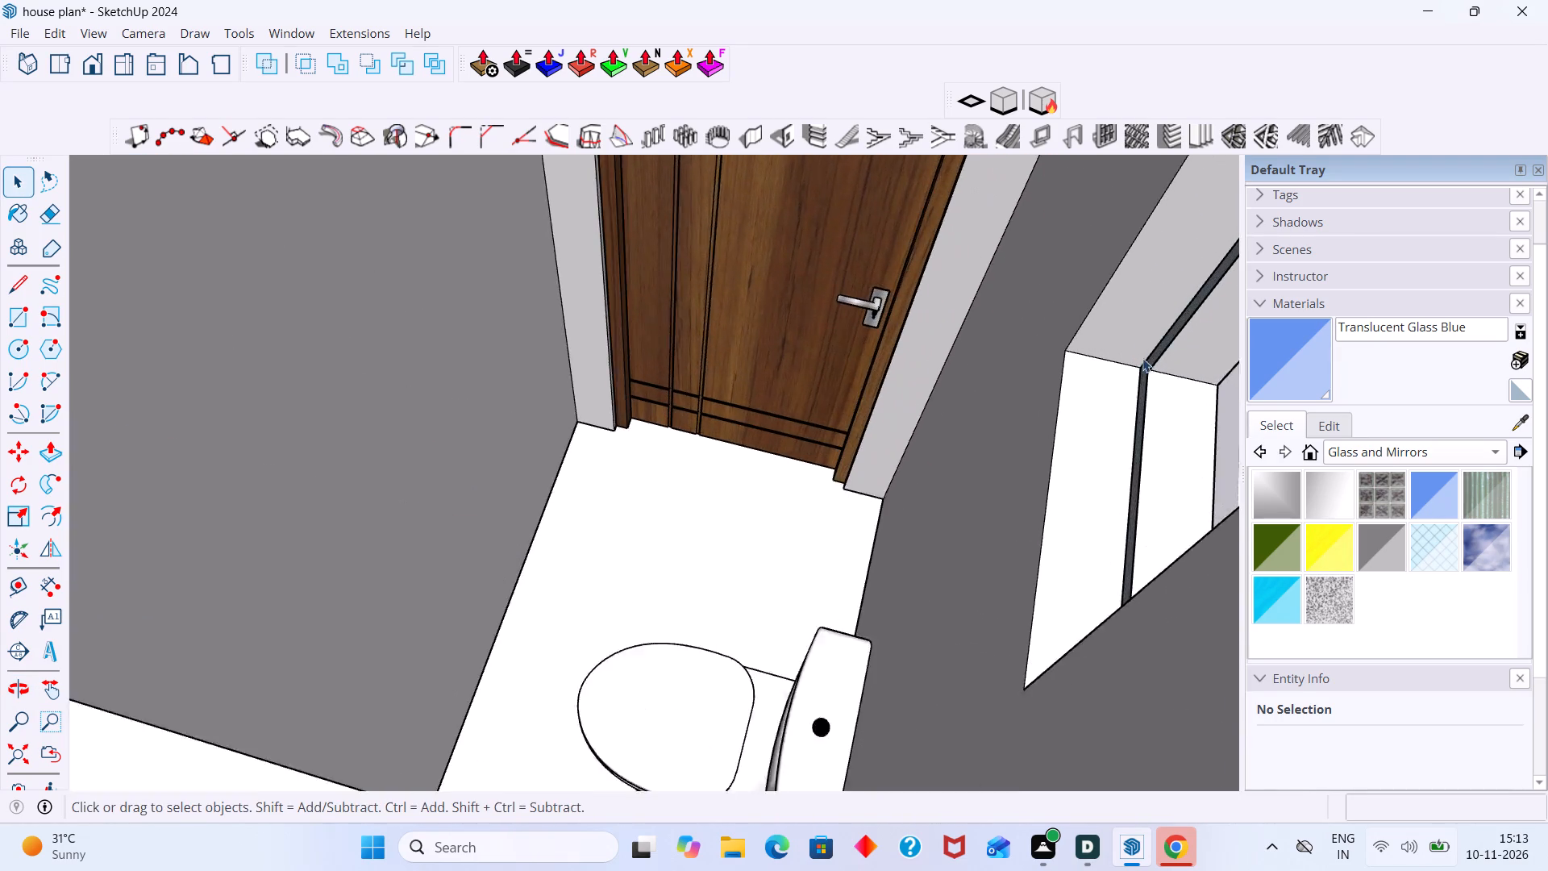
pyautogui.scroll(14, 1142, 358)
pyautogui.moveTo(1159, 458); pyautogui.dragTo(1338, 451, button='middle')
pyautogui.scroll(1, 1233, 420)
pyautogui.scroll(-3, 1213, 424)
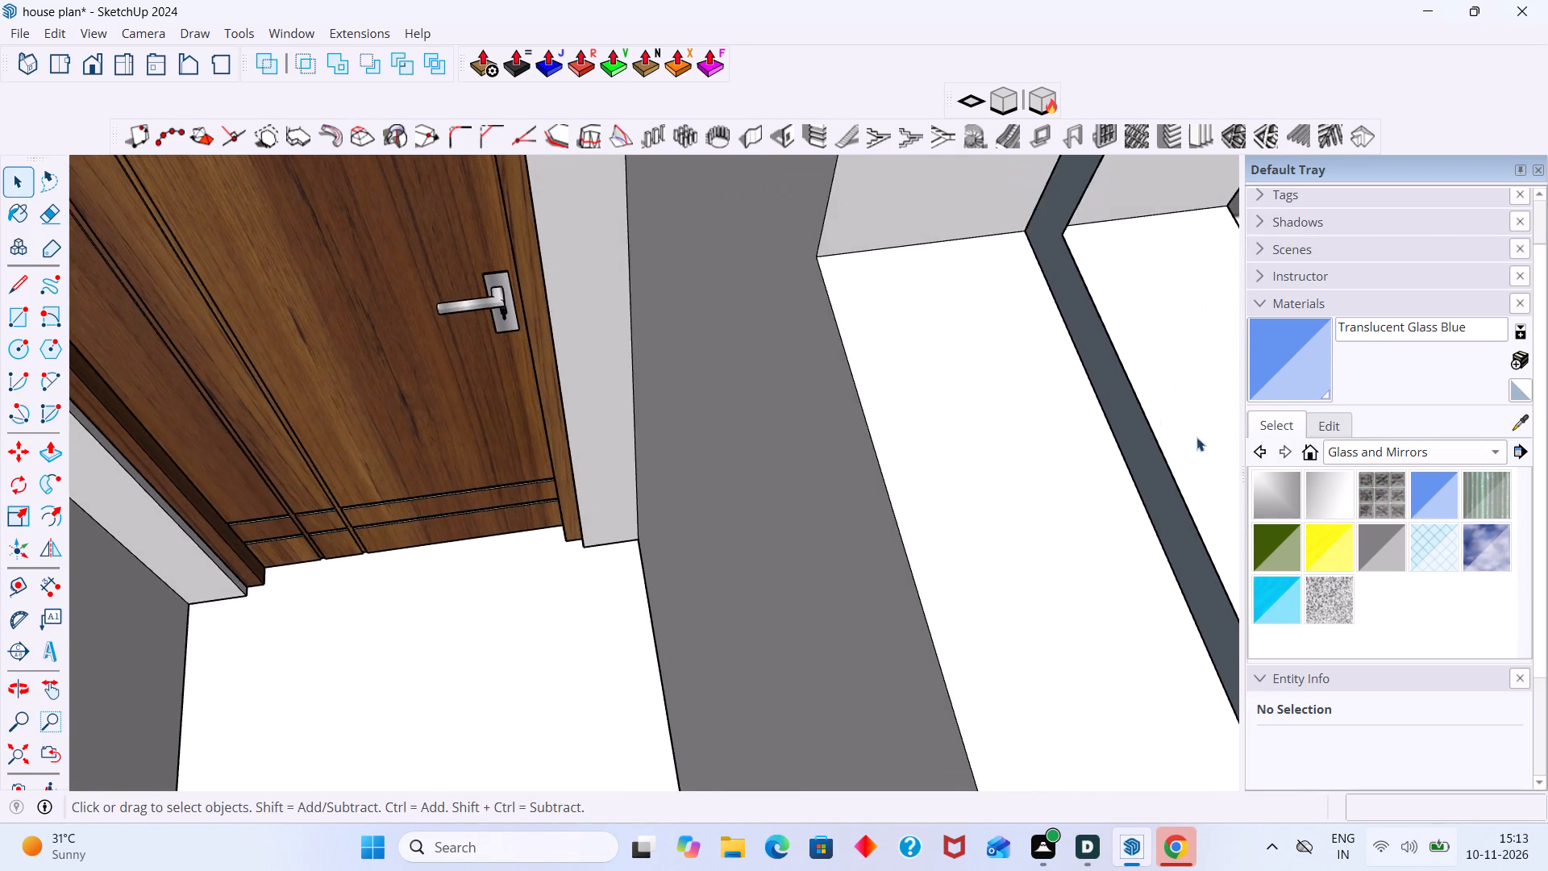
pyautogui.scroll(-3, 1196, 437)
pyautogui.moveTo(1155, 439); pyautogui.dragTo(1172, 382, button='middle')
pyautogui.scroll(4, 1136, 382)
pyautogui.click(1125, 394)
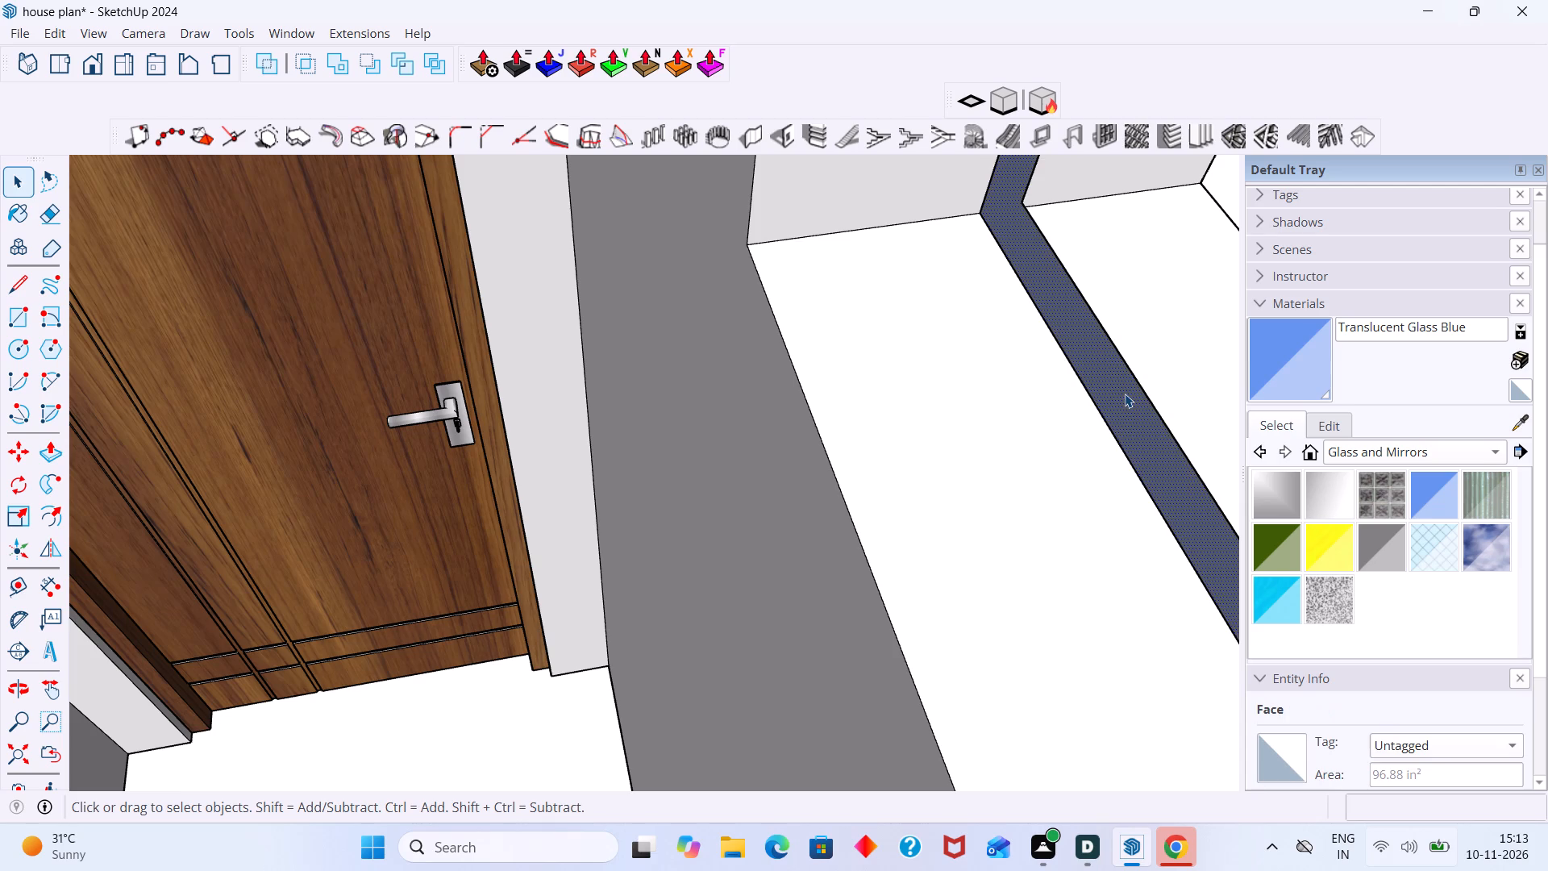
pyautogui.press('p')
pyautogui.click(1125, 394)
pyautogui.write('1"')
pyautogui.press('Return')
# Push/Pull the exterior face of the second ventilation opening's frame border outward by 1".
pyautogui.scroll(-14, 1109, 395)
pyautogui.scroll(1, 1077, 373)
pyautogui.scroll(-10, 1077, 373)
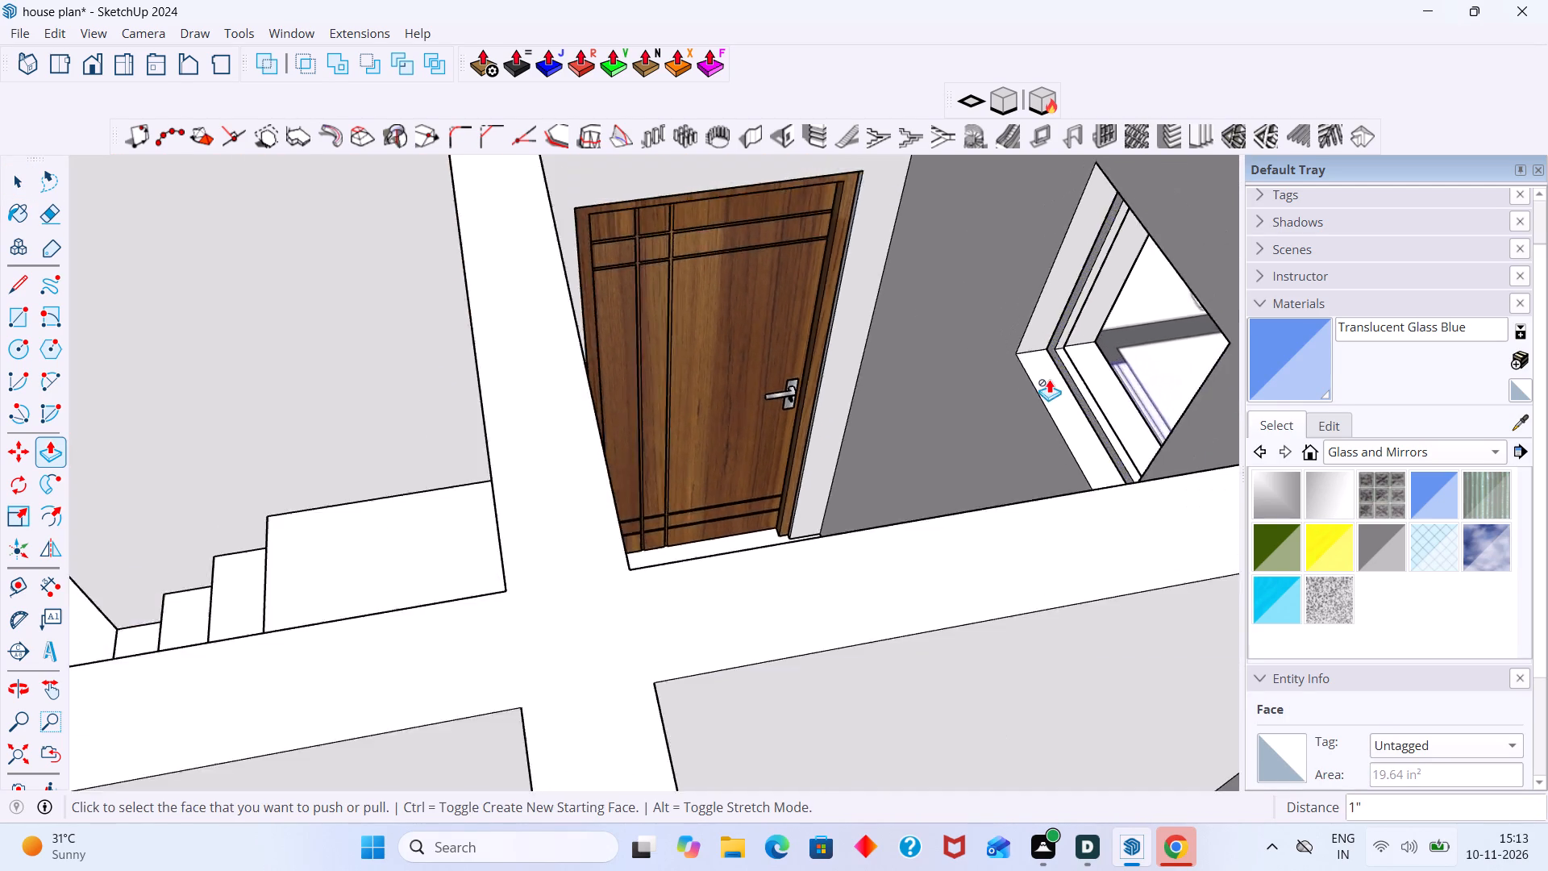
pyautogui.scroll(-8, 1049, 379)
pyautogui.moveTo(1062, 385); pyautogui.dragTo(661, 248, button='middle')
pyautogui.moveTo(816, 392); pyautogui.dragTo(664, 367, button='middle')
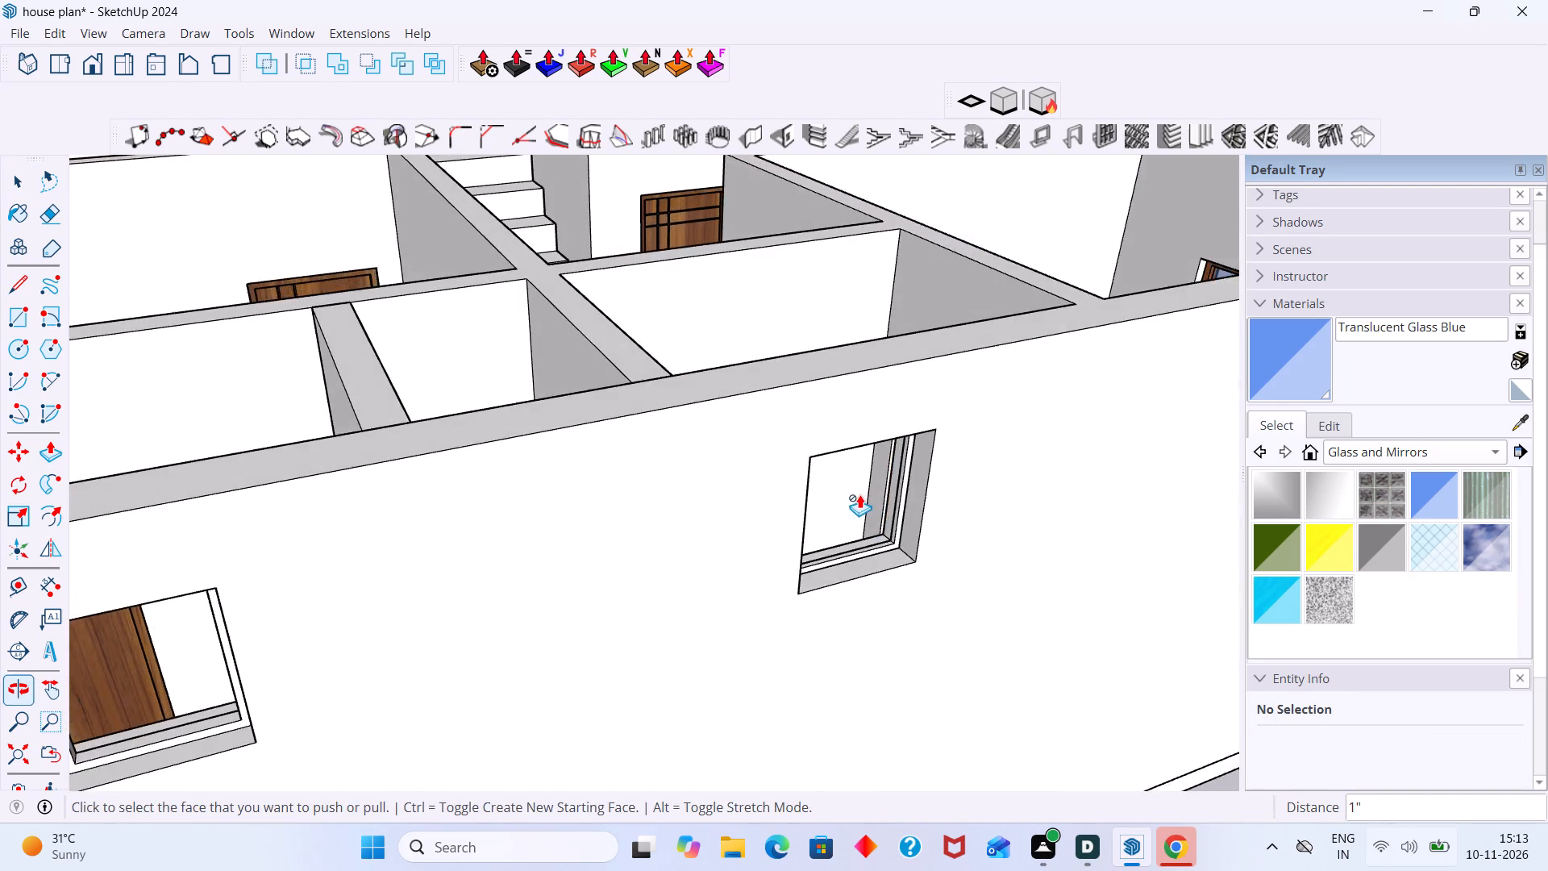
pyautogui.scroll(19, 861, 495)
pyautogui.doubleClick(897, 542)
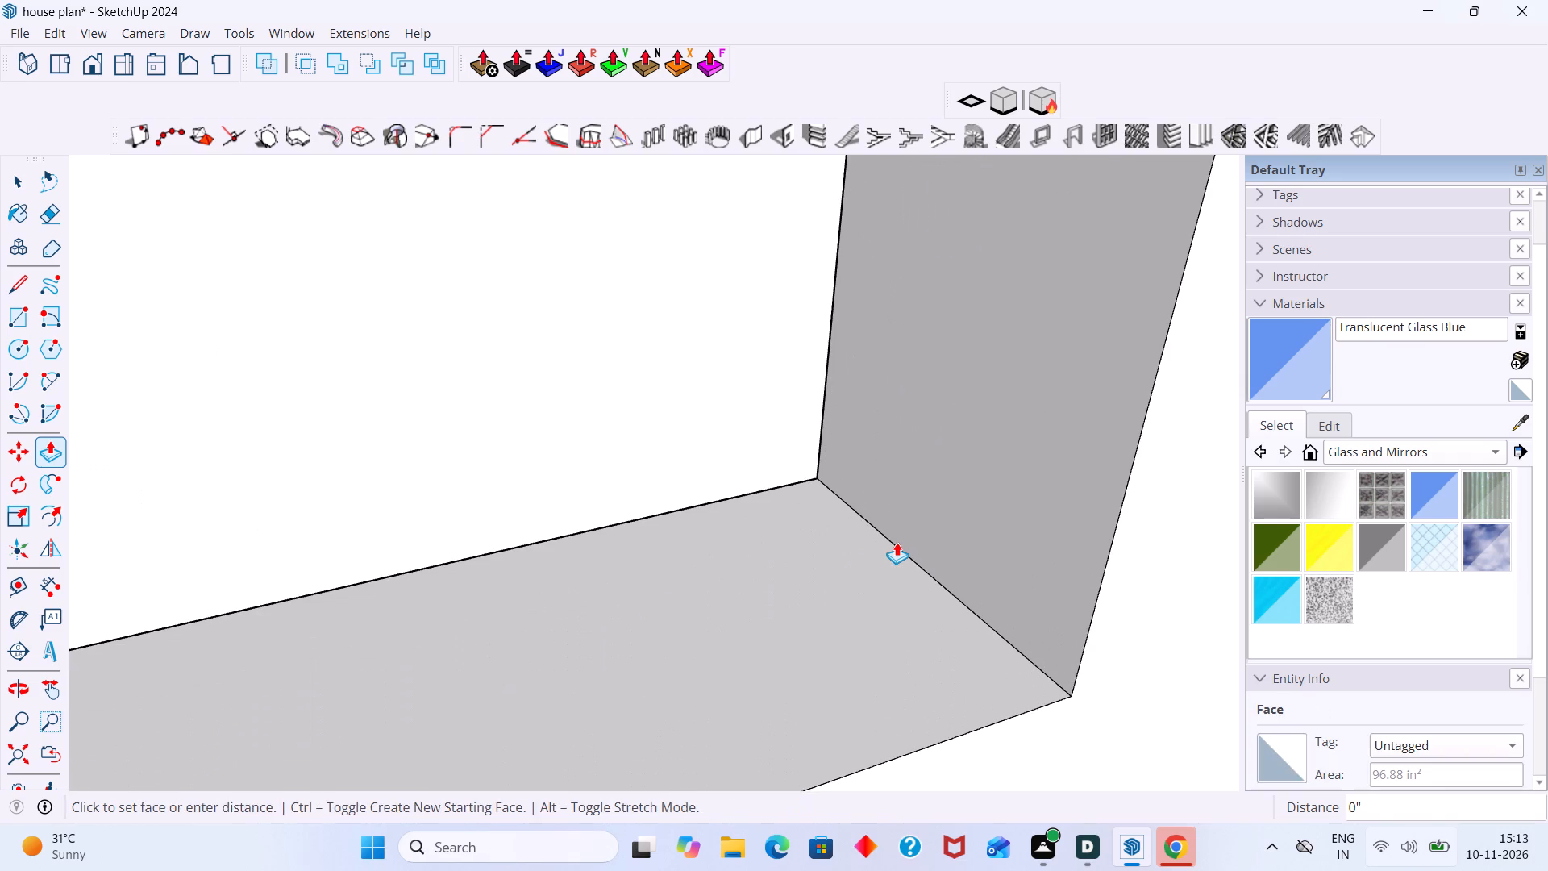
pyautogui.hotkey('ctrl', 'z')
pyautogui.click(906, 554)
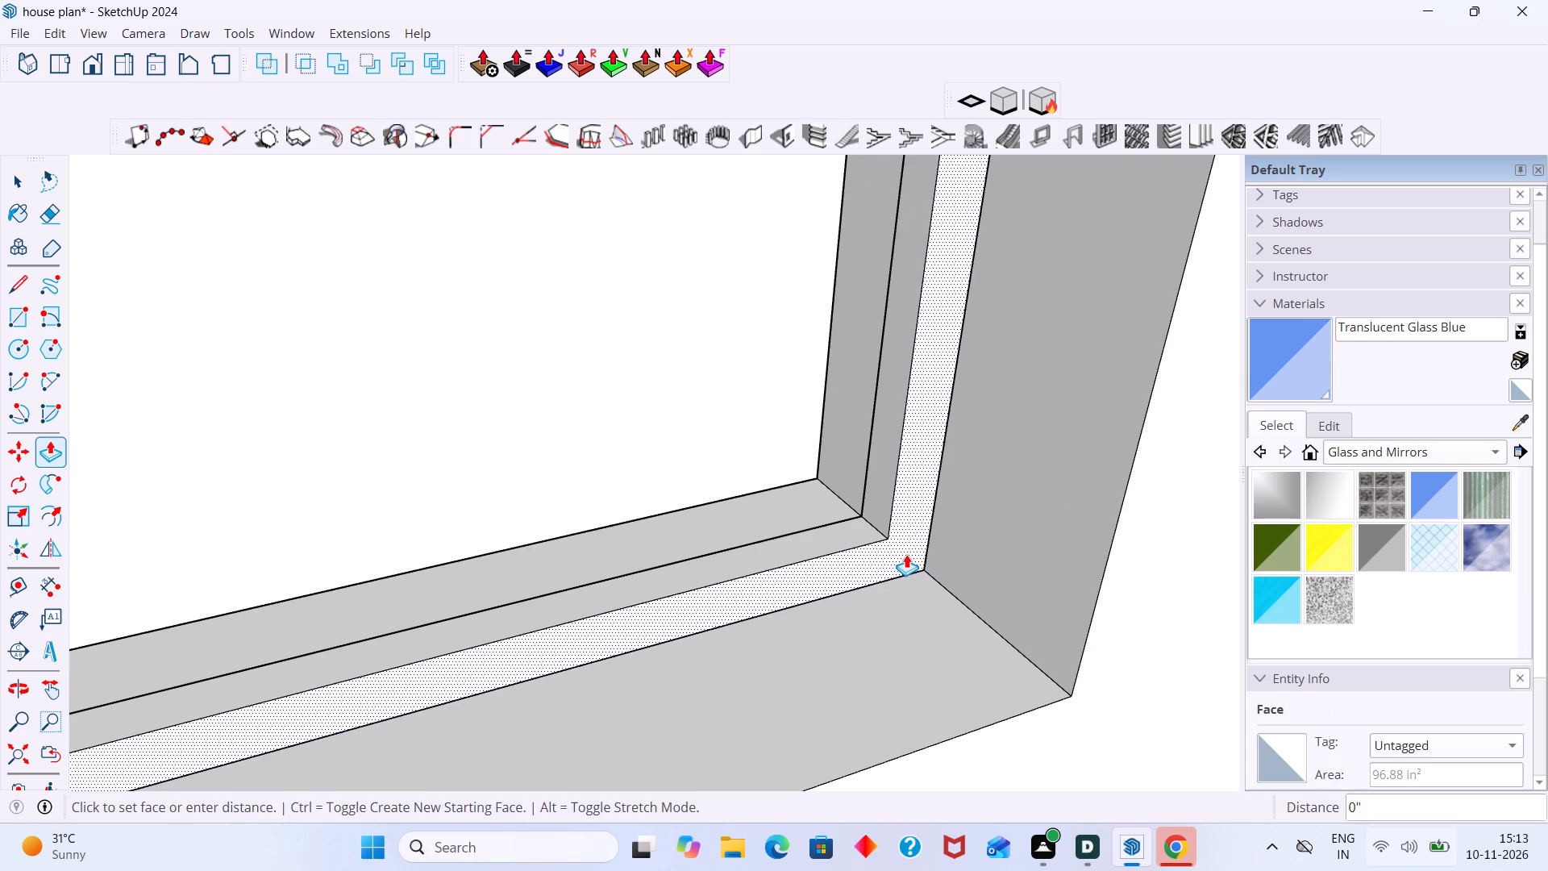
pyautogui.write('1"')
pyautogui.press('Return')
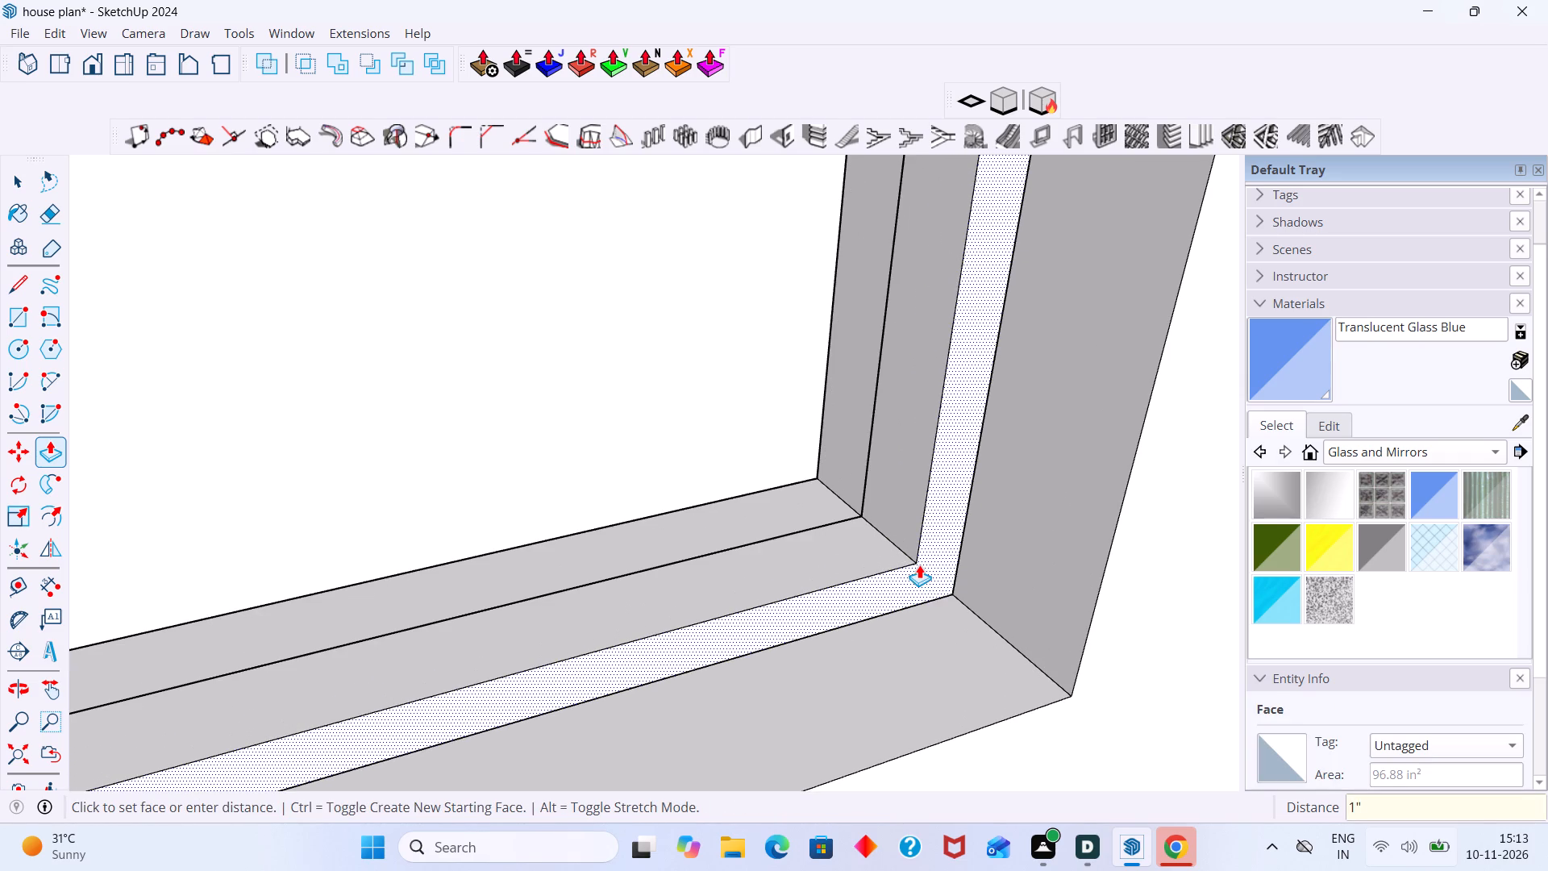
pyautogui.press('space')
pyautogui.scroll(-20, 899, 551)
pyautogui.scroll(-1, 899, 551)
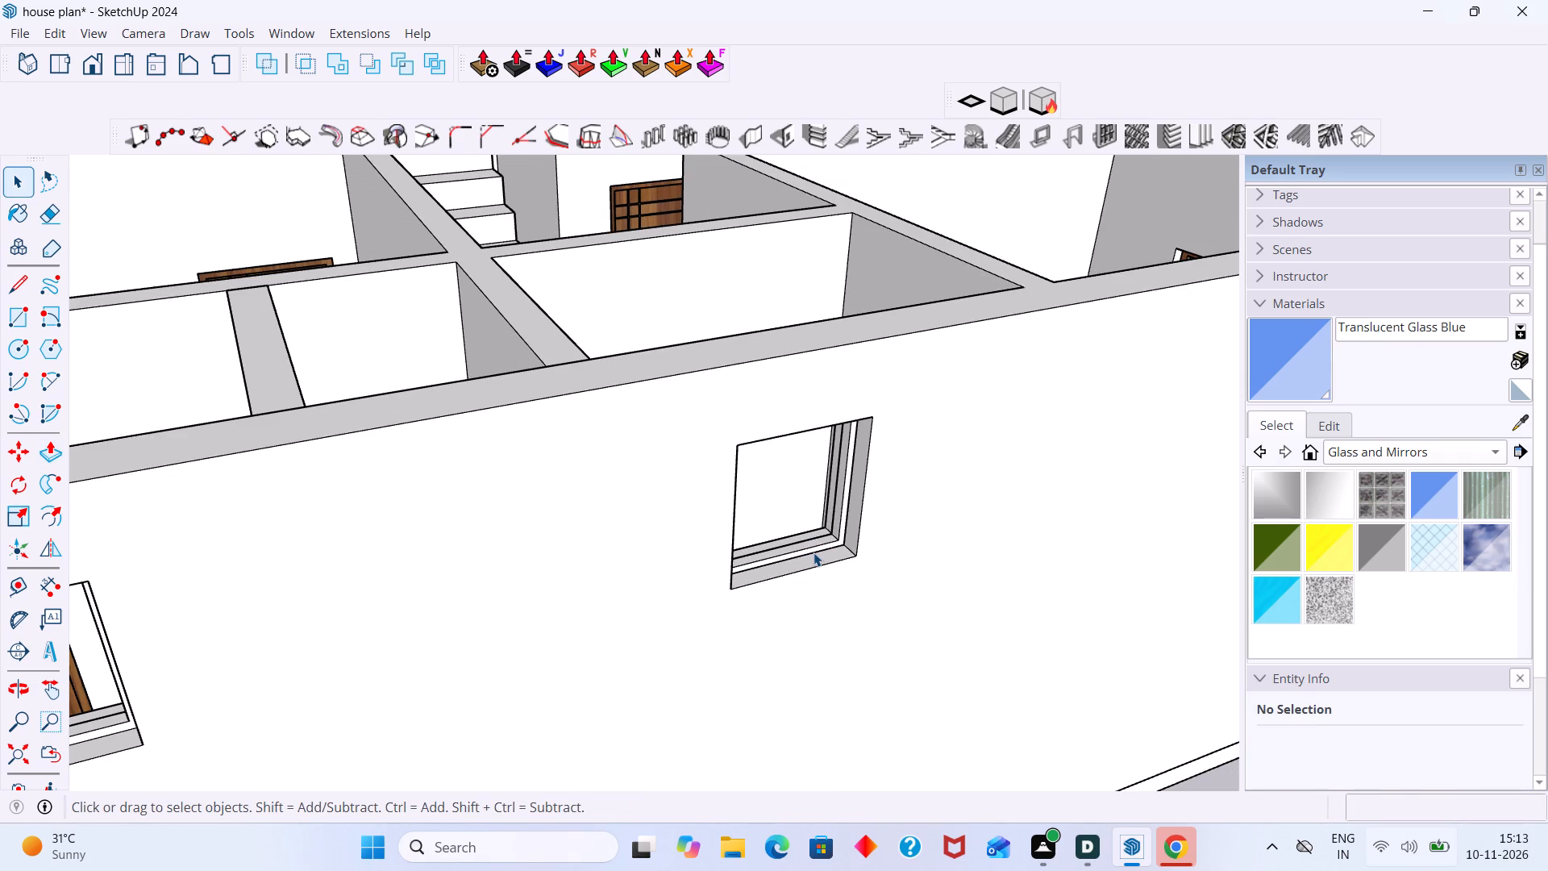
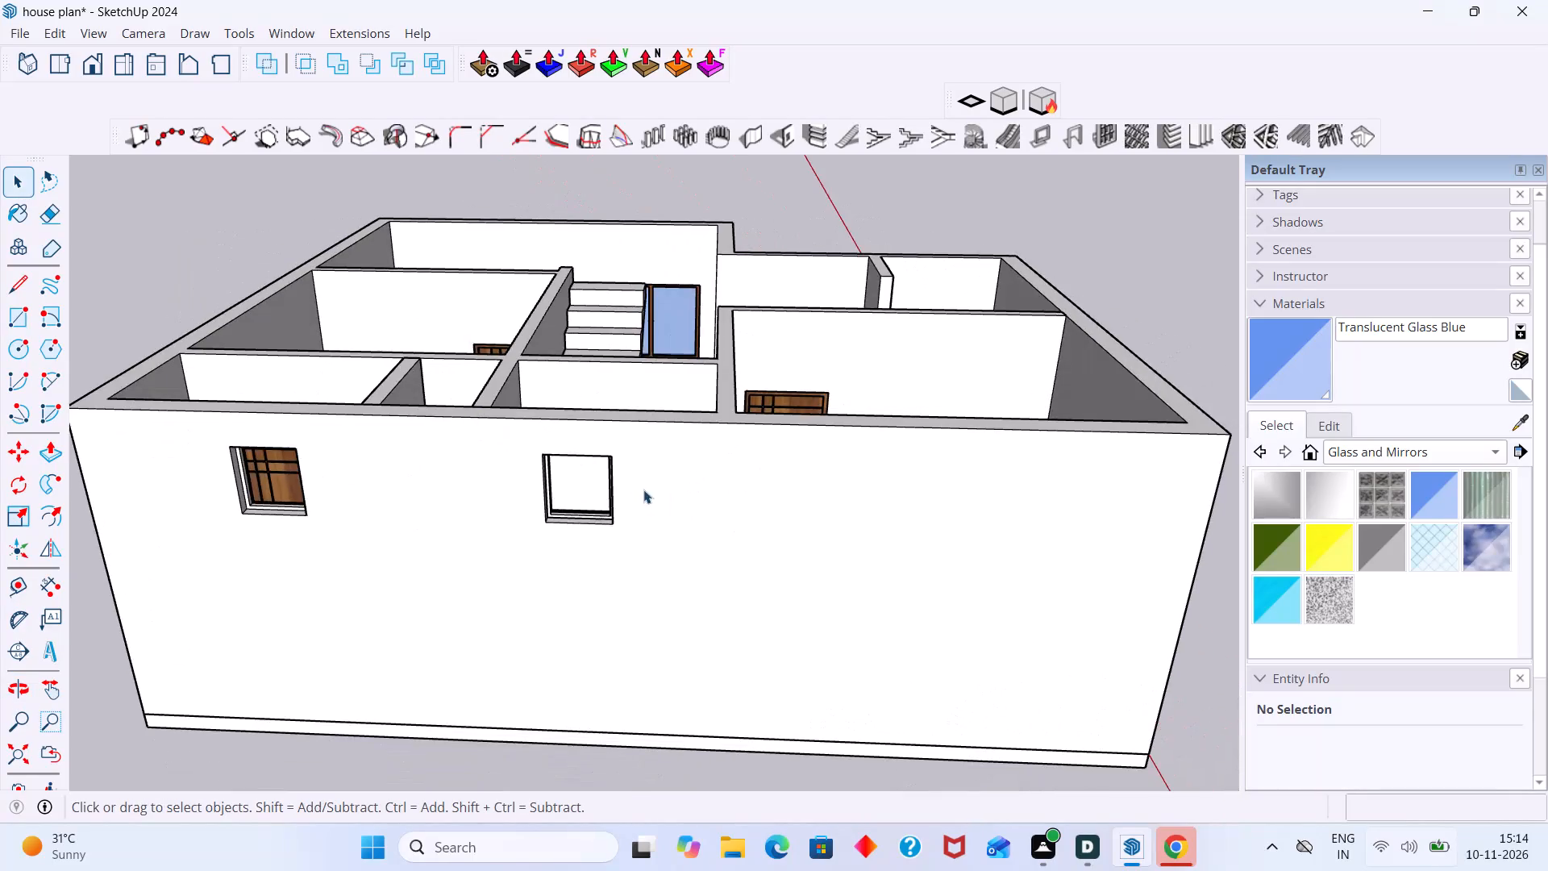
# Draw a rectangle about 1' 9 3/4" by 1' 7 5/8" across the second ventilation opening, between midpoints of its frame's inner corner edges.
pyautogui.scroll(6, 623, 500)
pyautogui.moveTo(480, 457); pyautogui.dragTo(367, 445, button='middle')
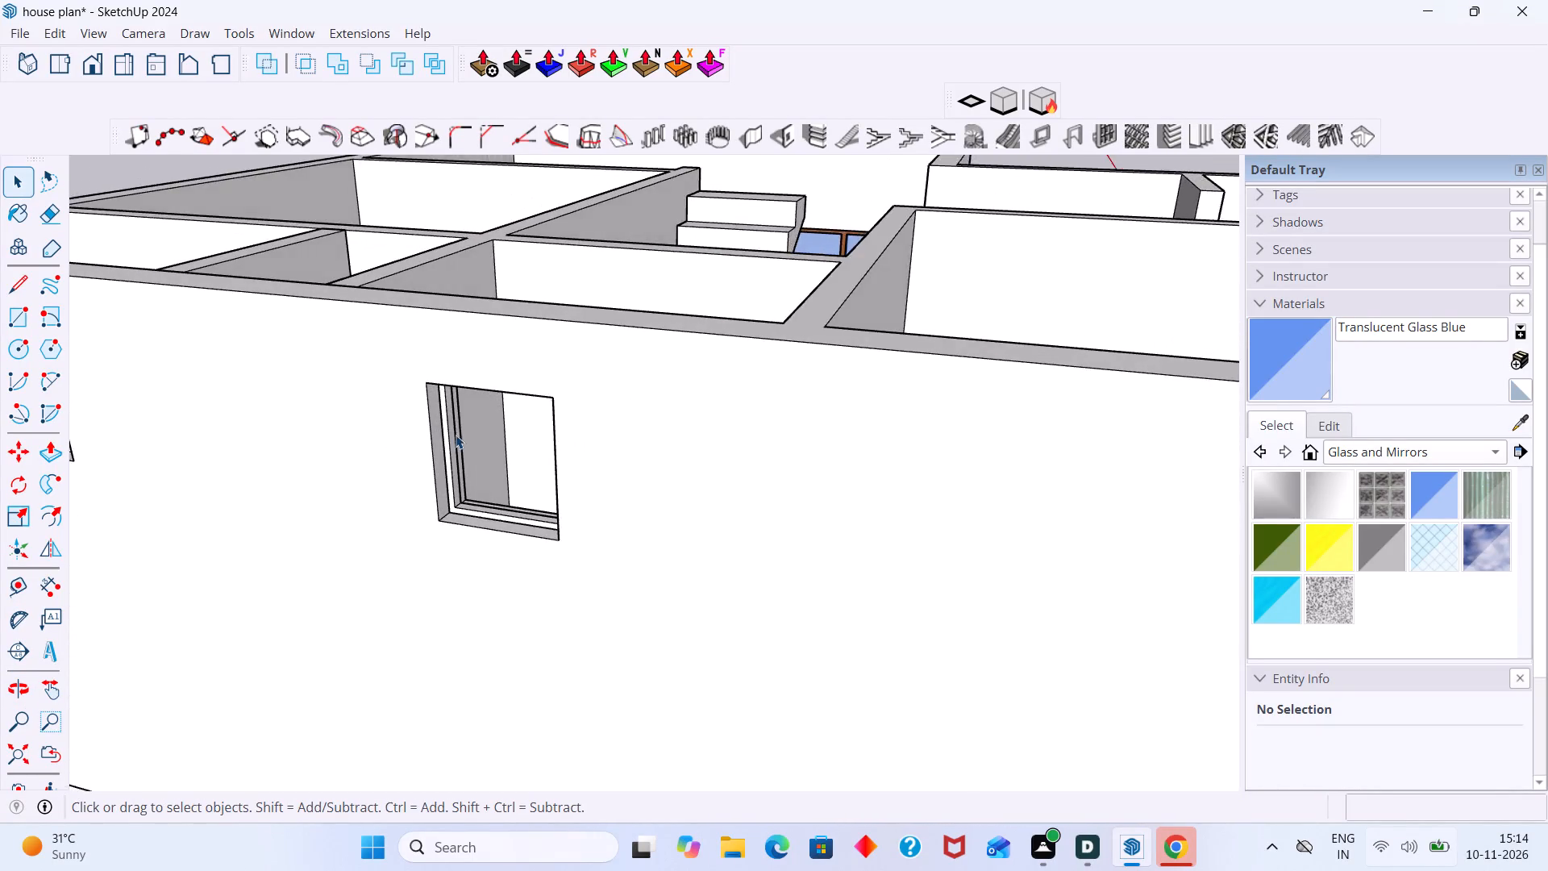
pyautogui.scroll(8, 461, 431)
pyautogui.moveTo(400, 439); pyautogui.dragTo(393, 213, button='middle')
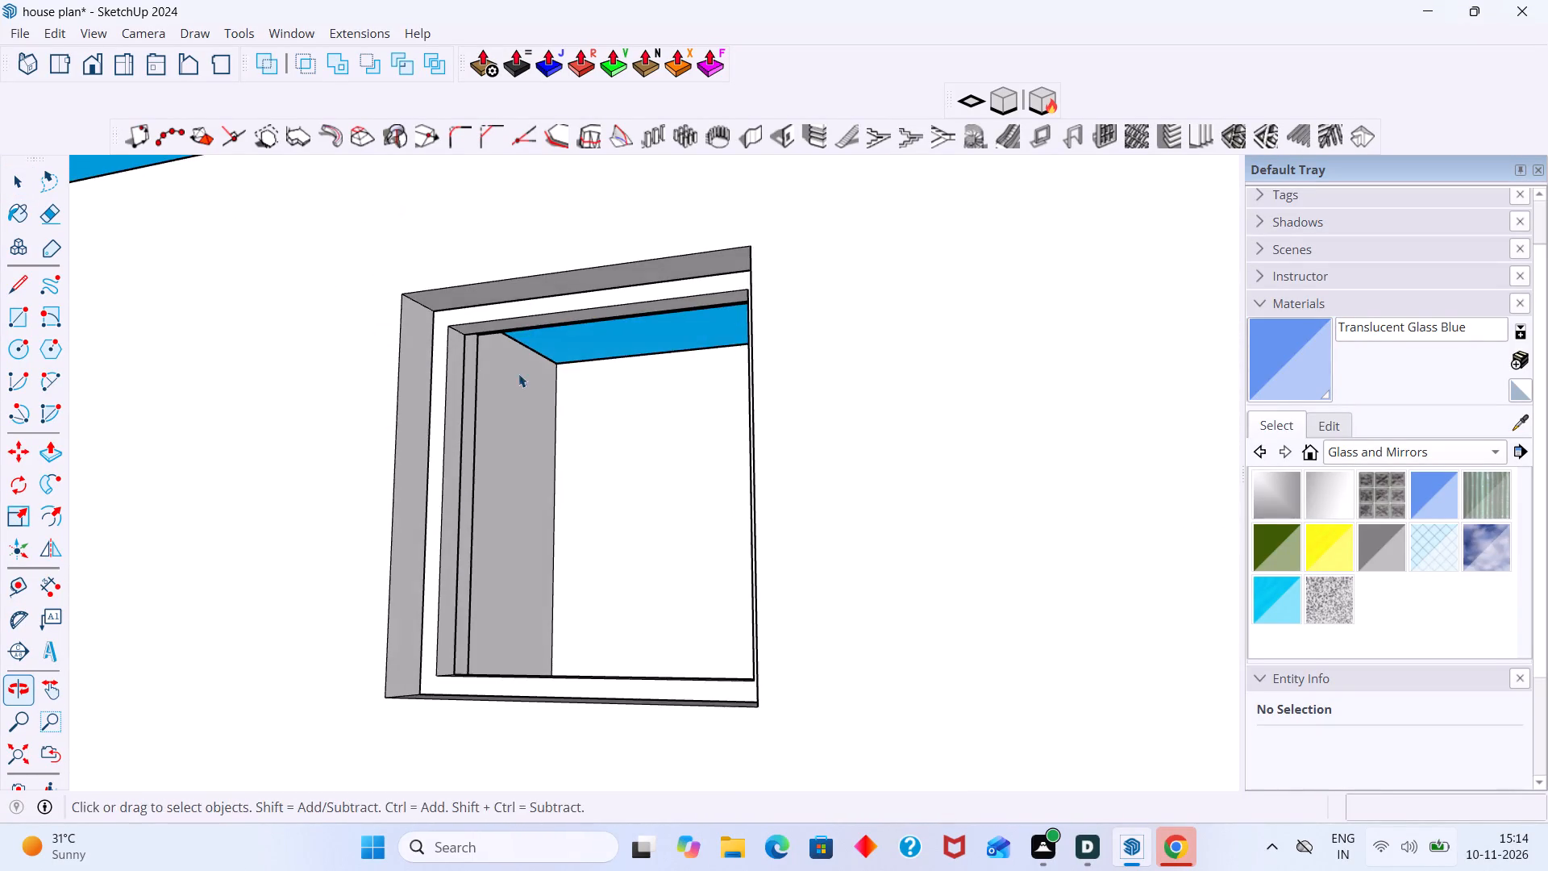
pyautogui.moveTo(538, 369); pyautogui.dragTo(439, 285, button='middle')
pyautogui.moveTo(433, 319); pyautogui.dragTo(396, 326, button='middle')
pyautogui.scroll(1, 396, 325)
pyautogui.press('r')
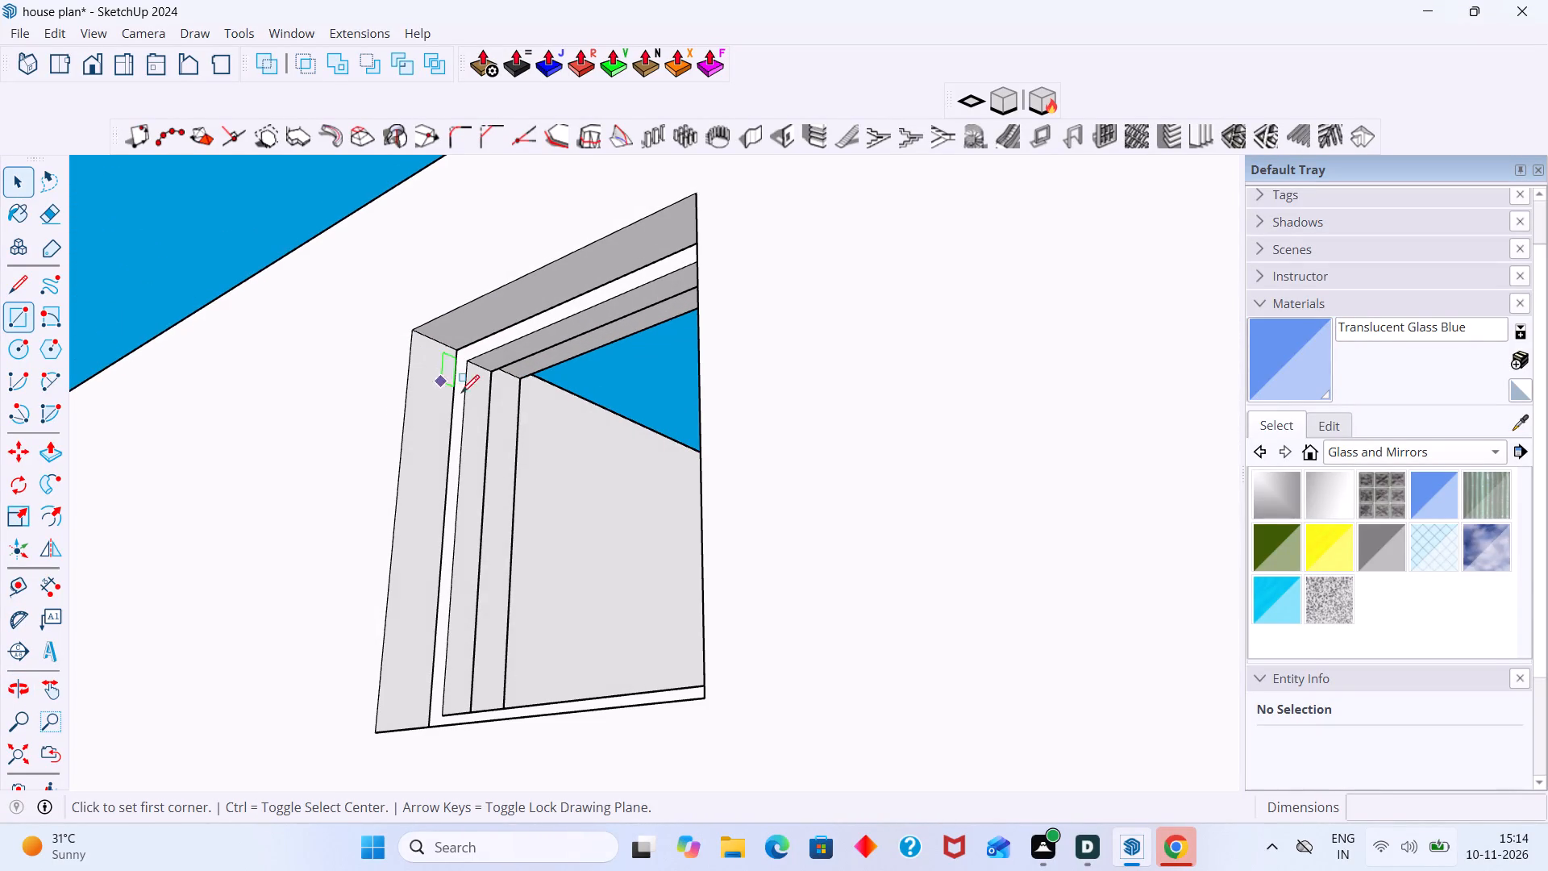
pyautogui.scroll(5, 539, 432)
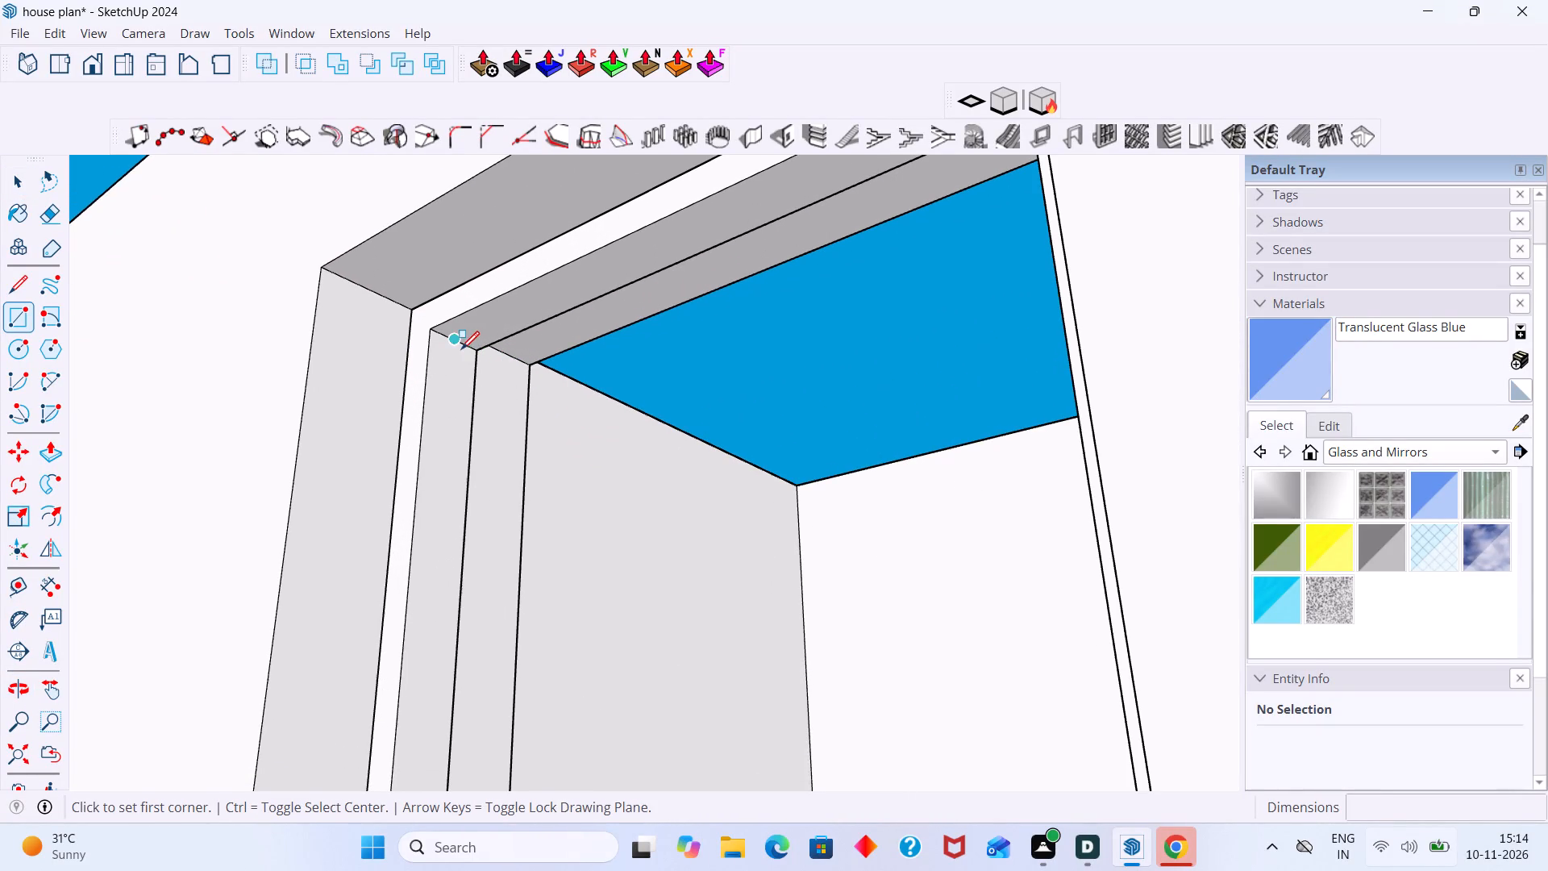
pyautogui.click(456, 340)
pyautogui.scroll(-12, 510, 472)
pyautogui.moveTo(563, 552); pyautogui.dragTo(879, 672, button='middle')
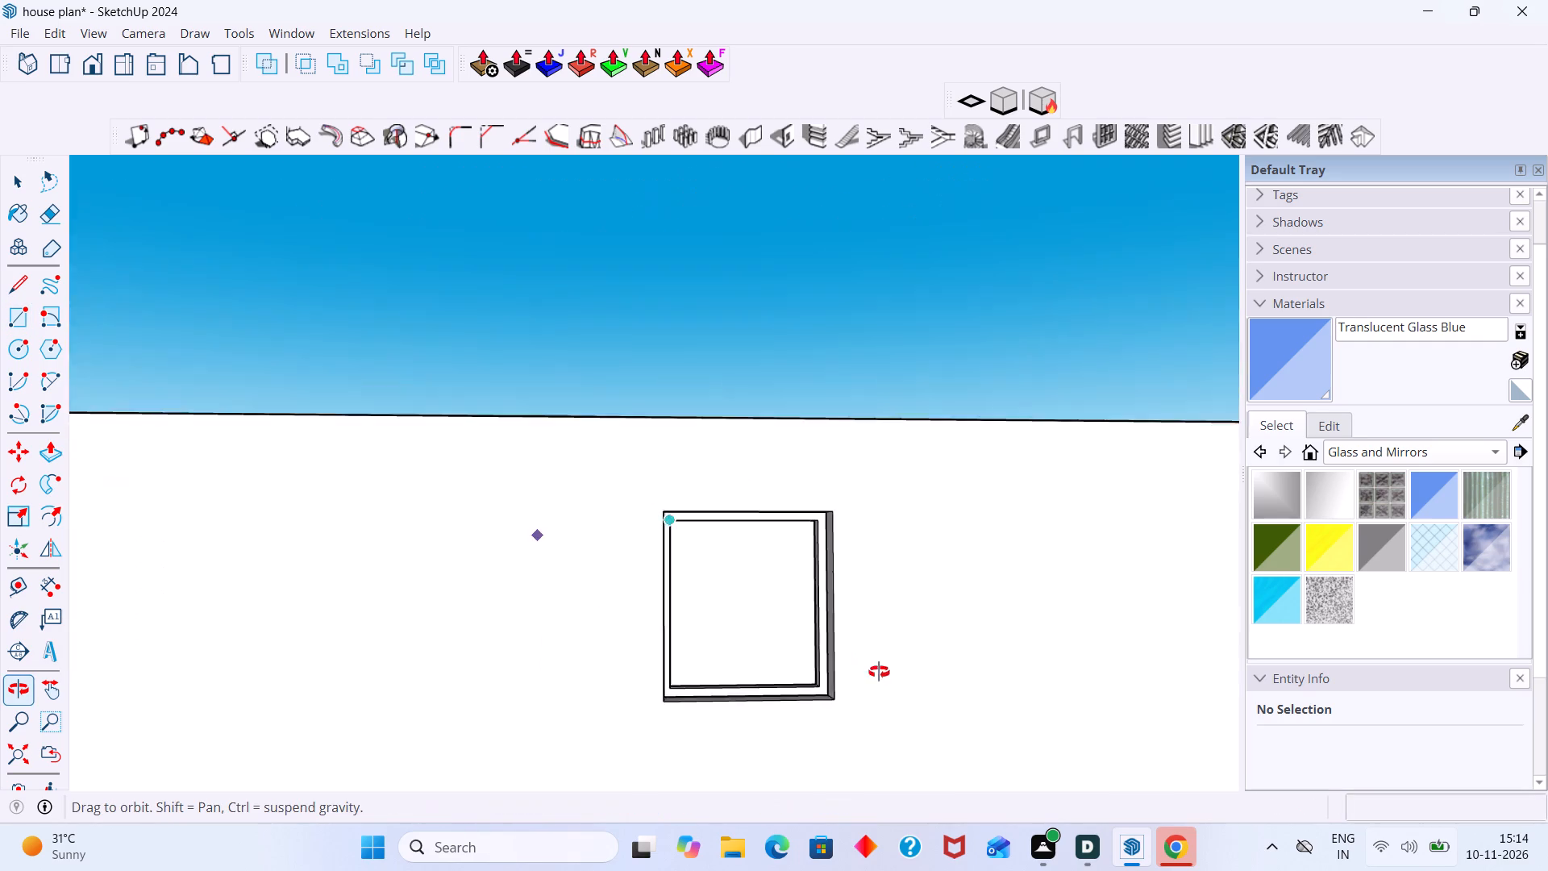
pyautogui.moveTo(879, 672); pyautogui.dragTo(932, 710, button='middle')
pyautogui.scroll(20, 834, 694)
pyautogui.scroll(5, 834, 694)
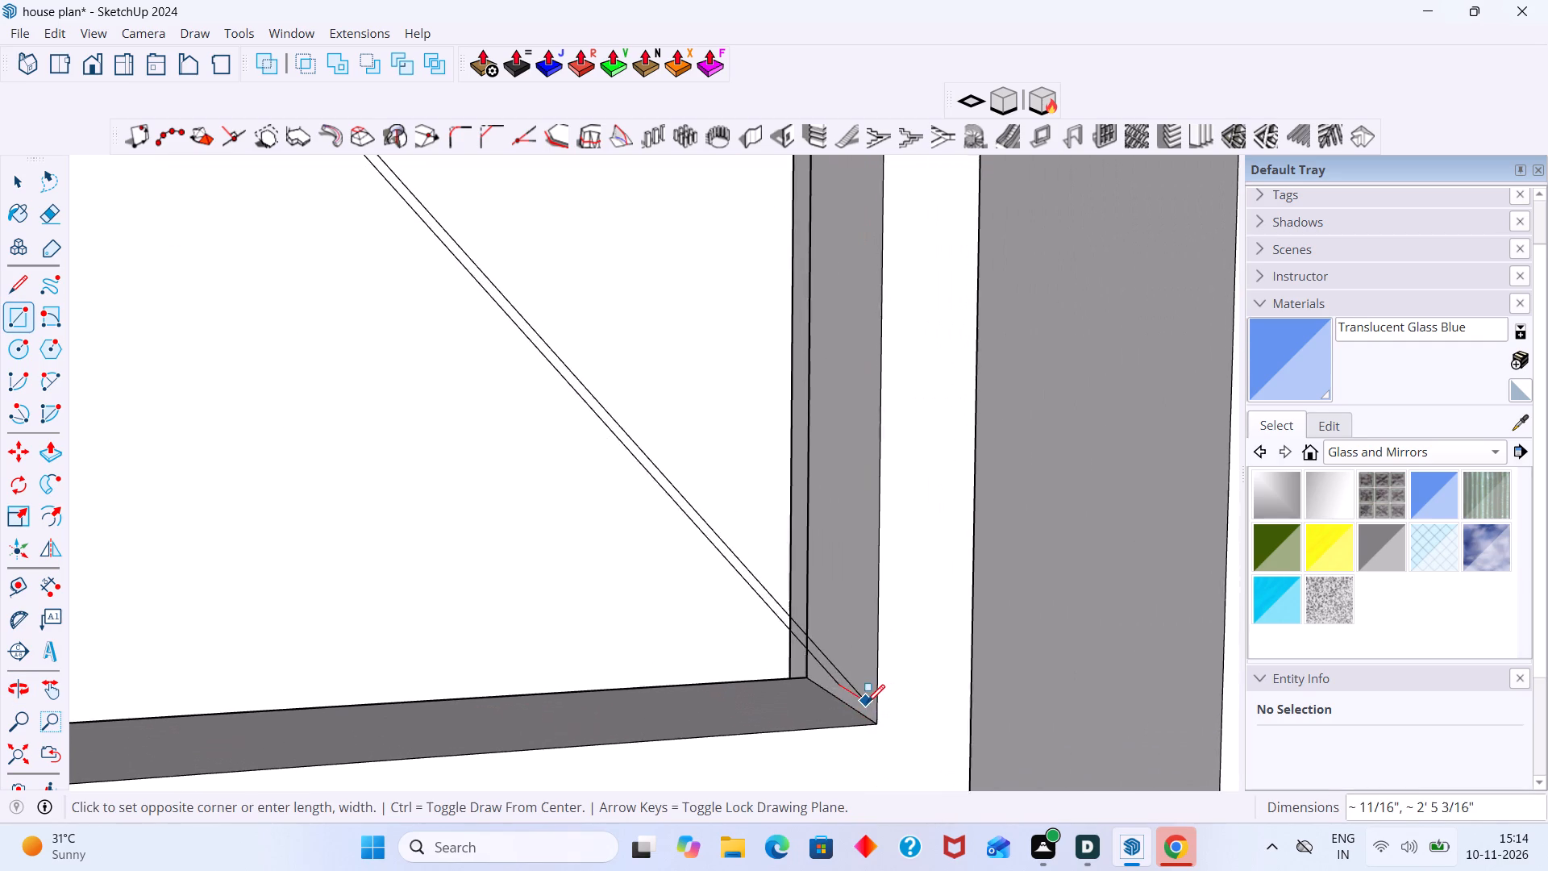
pyautogui.scroll(9, 867, 702)
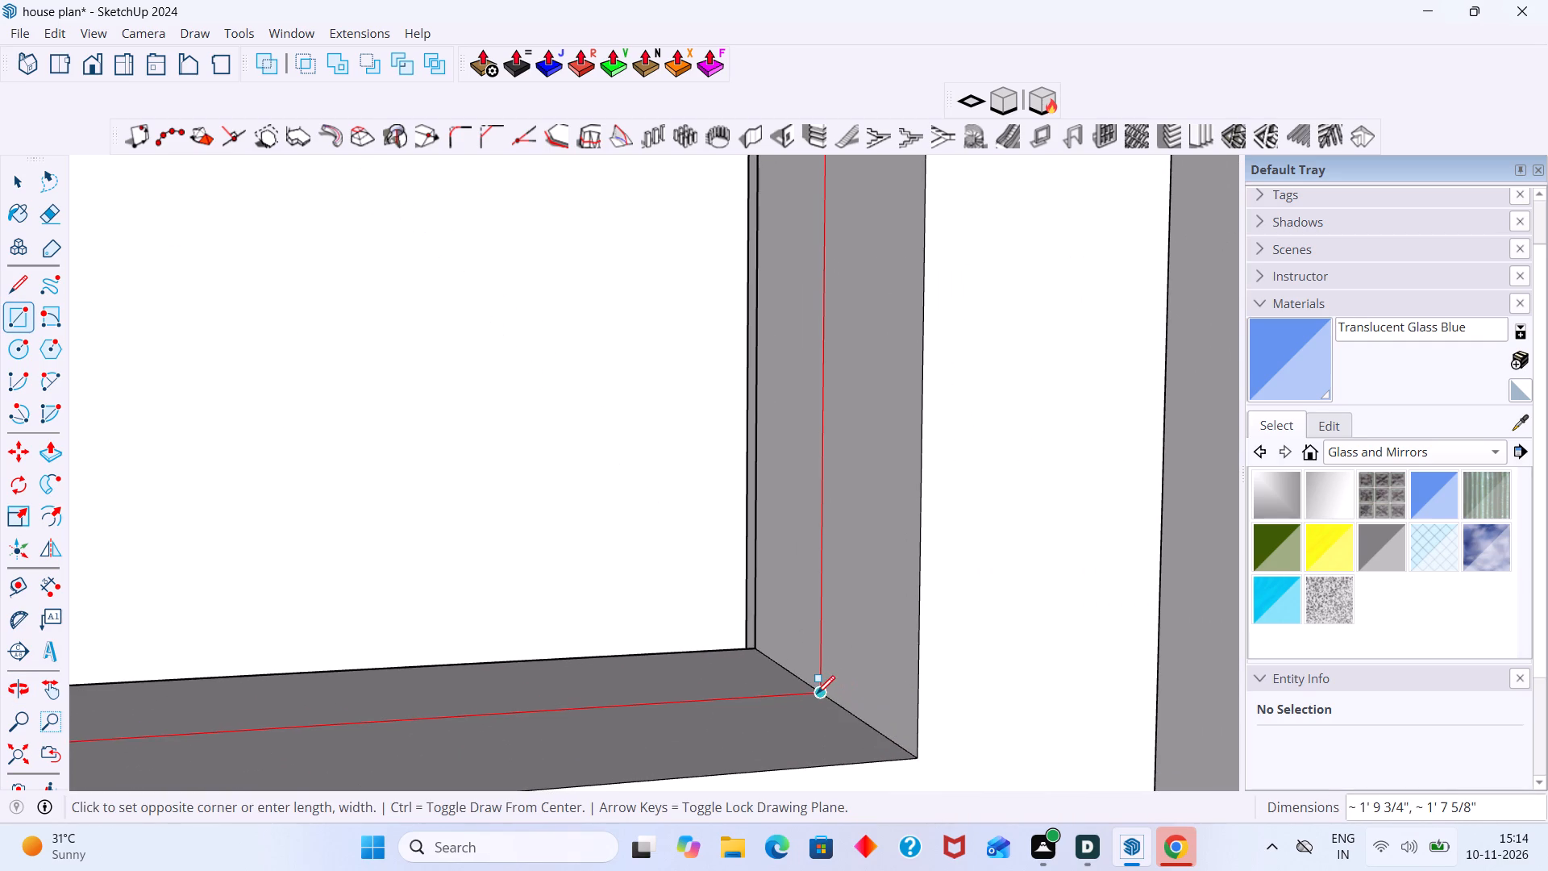
pyautogui.click(819, 693)
pyautogui.press('space')
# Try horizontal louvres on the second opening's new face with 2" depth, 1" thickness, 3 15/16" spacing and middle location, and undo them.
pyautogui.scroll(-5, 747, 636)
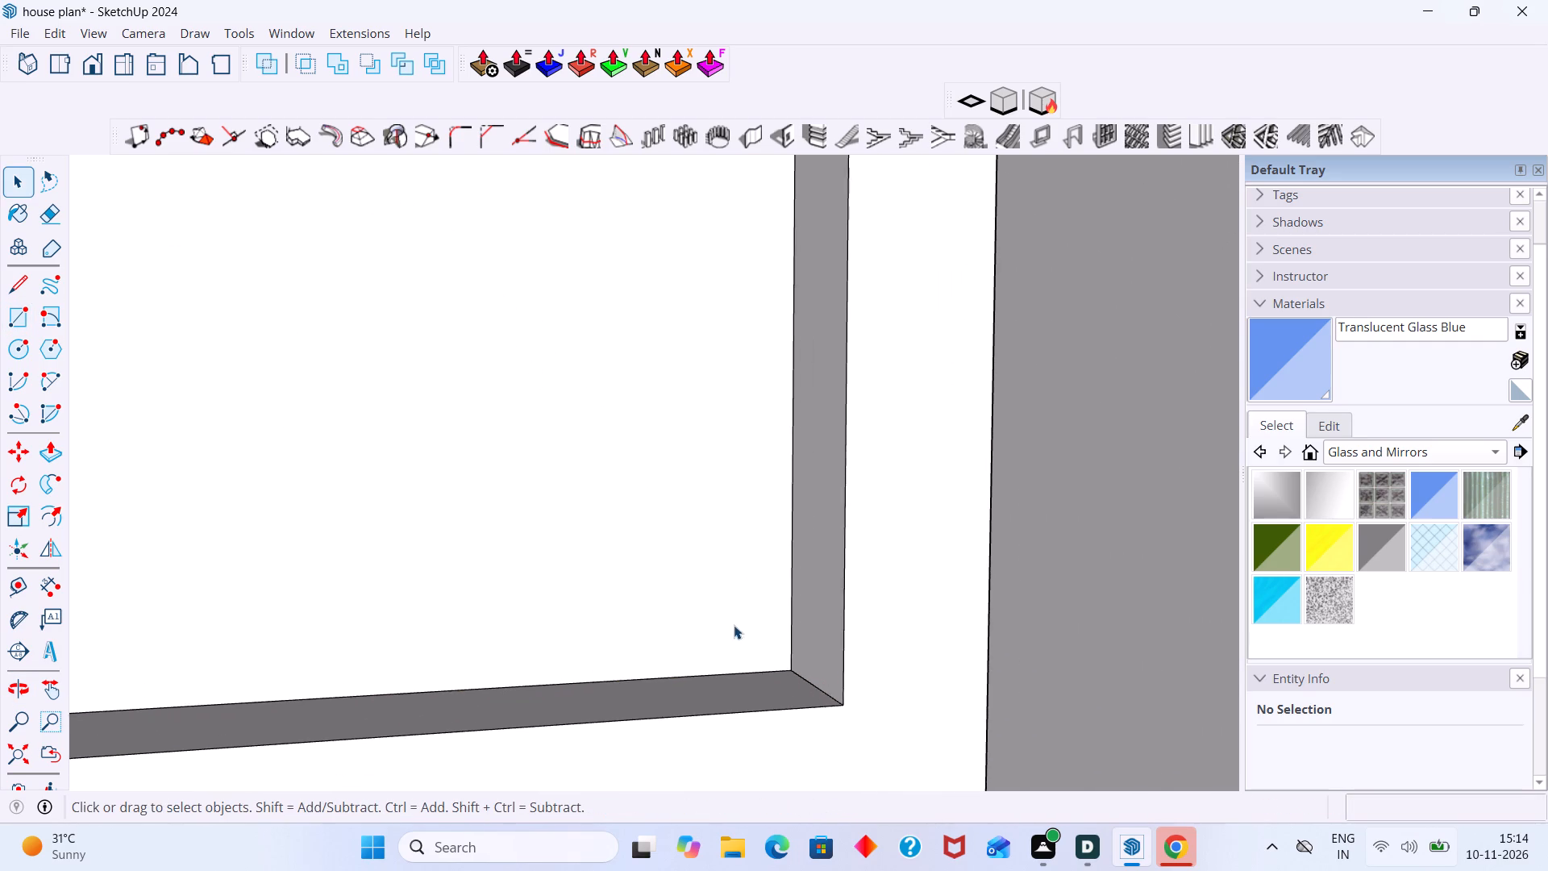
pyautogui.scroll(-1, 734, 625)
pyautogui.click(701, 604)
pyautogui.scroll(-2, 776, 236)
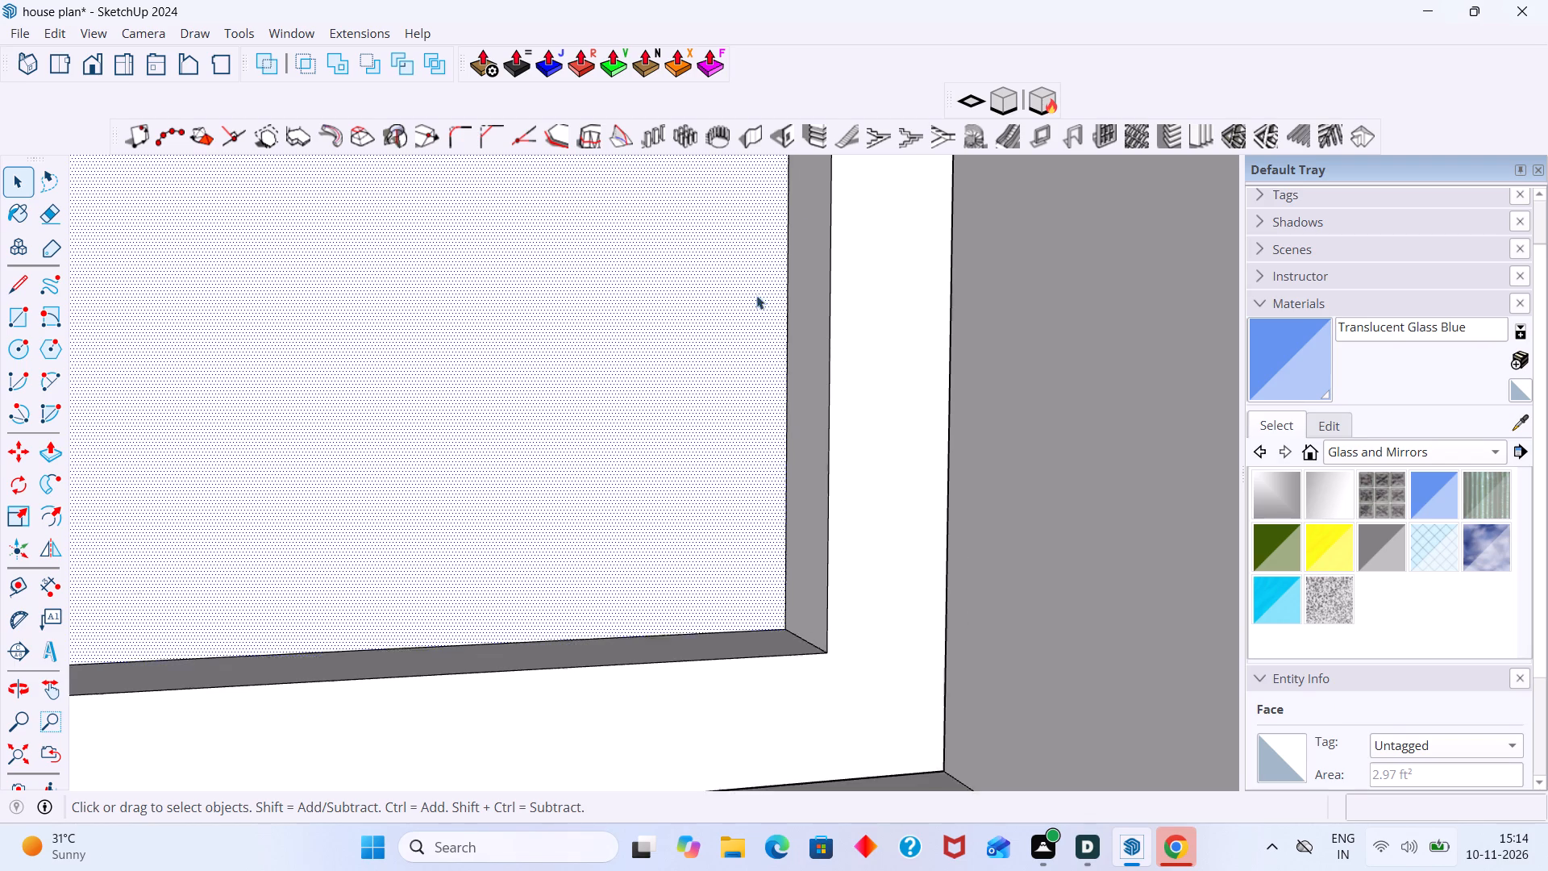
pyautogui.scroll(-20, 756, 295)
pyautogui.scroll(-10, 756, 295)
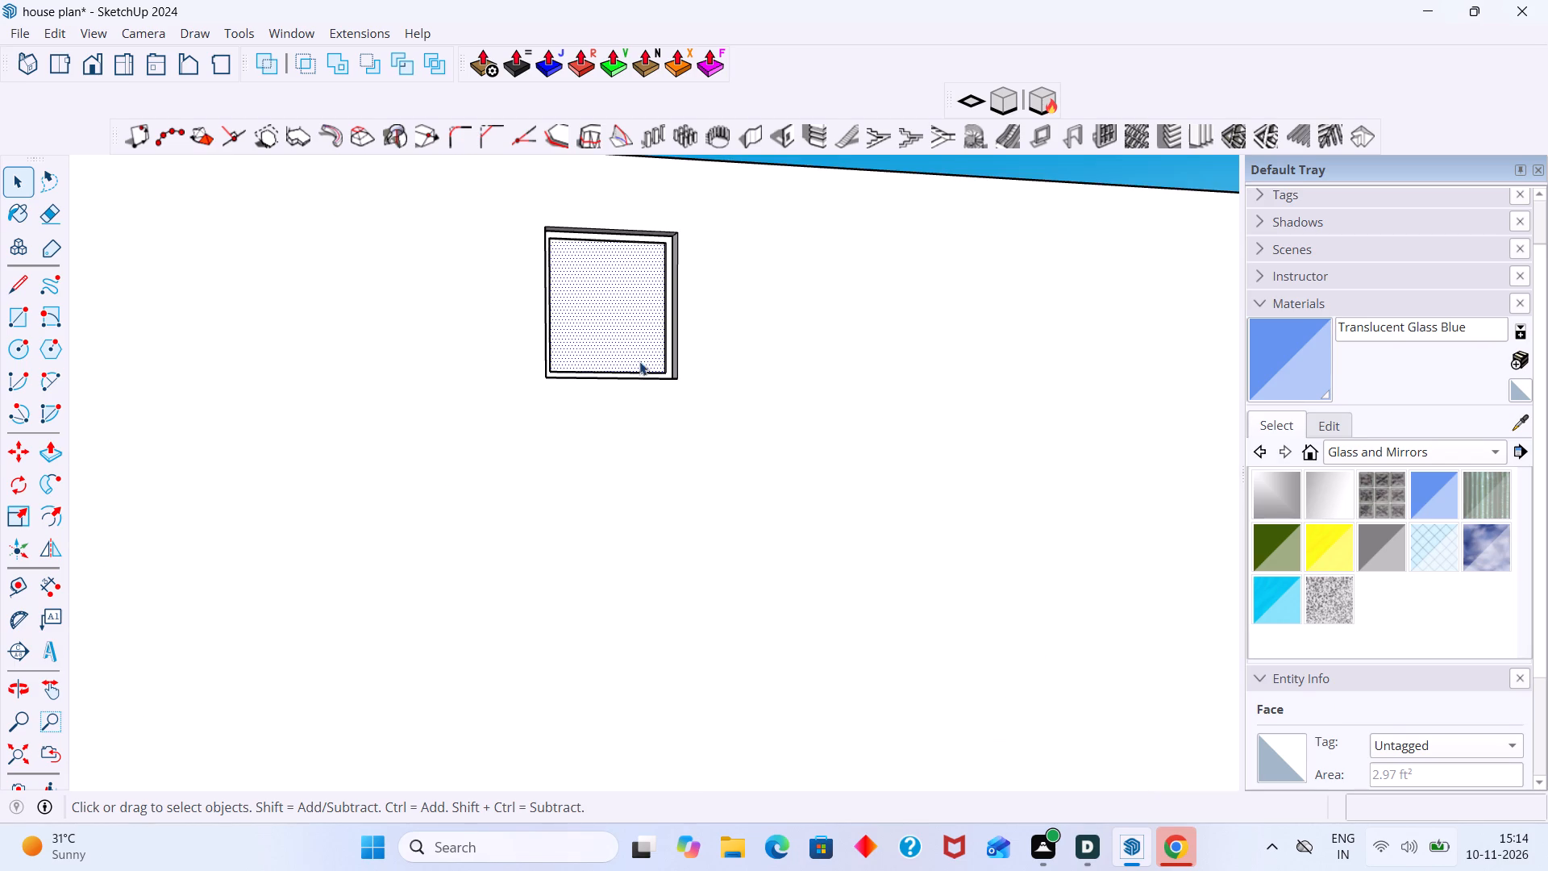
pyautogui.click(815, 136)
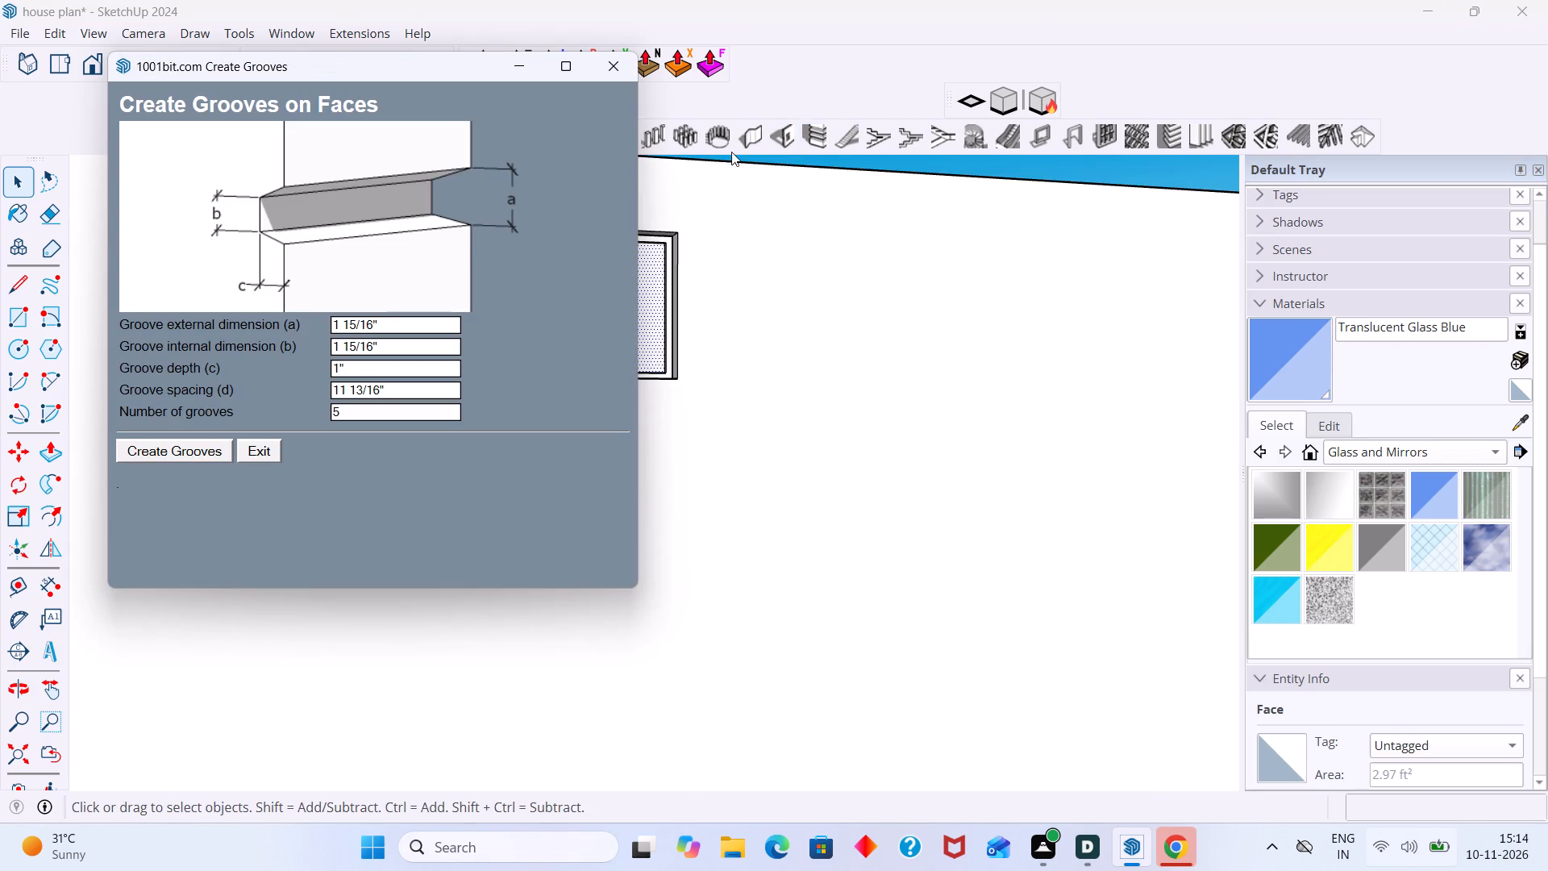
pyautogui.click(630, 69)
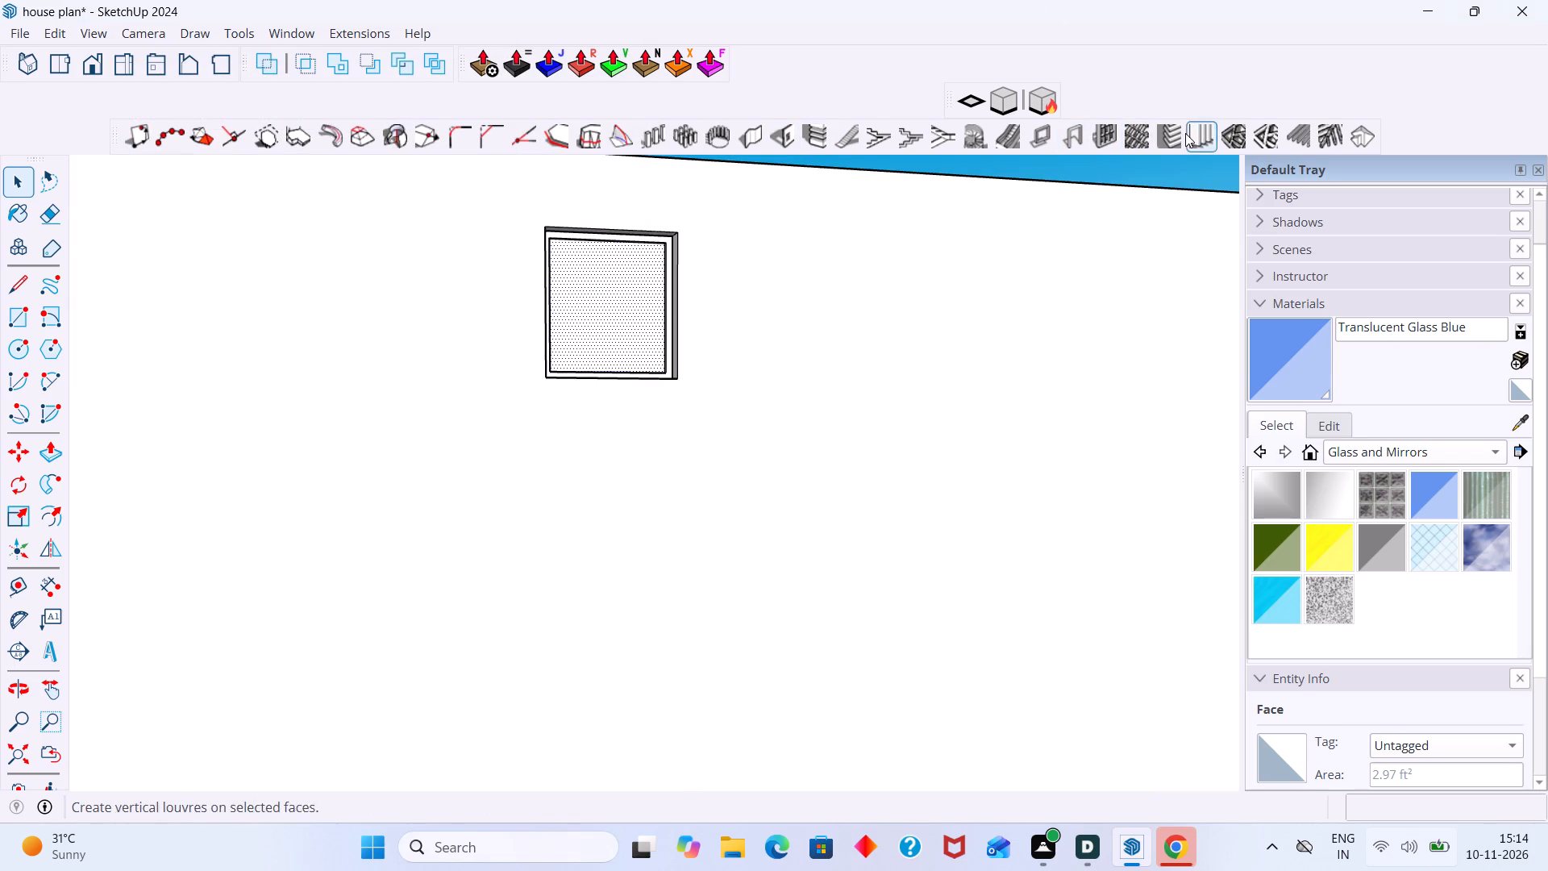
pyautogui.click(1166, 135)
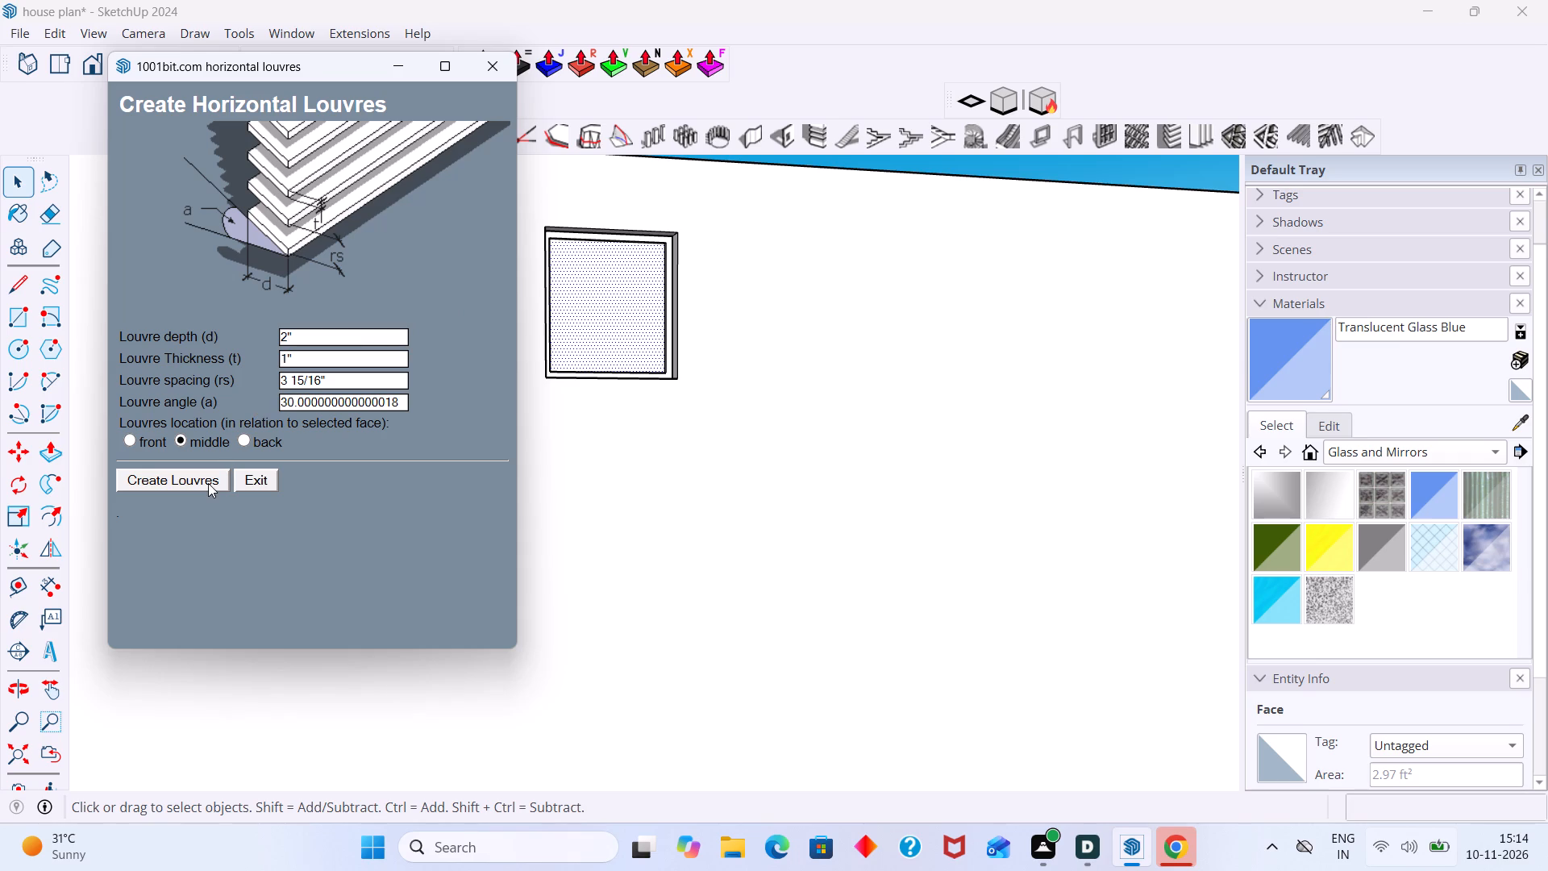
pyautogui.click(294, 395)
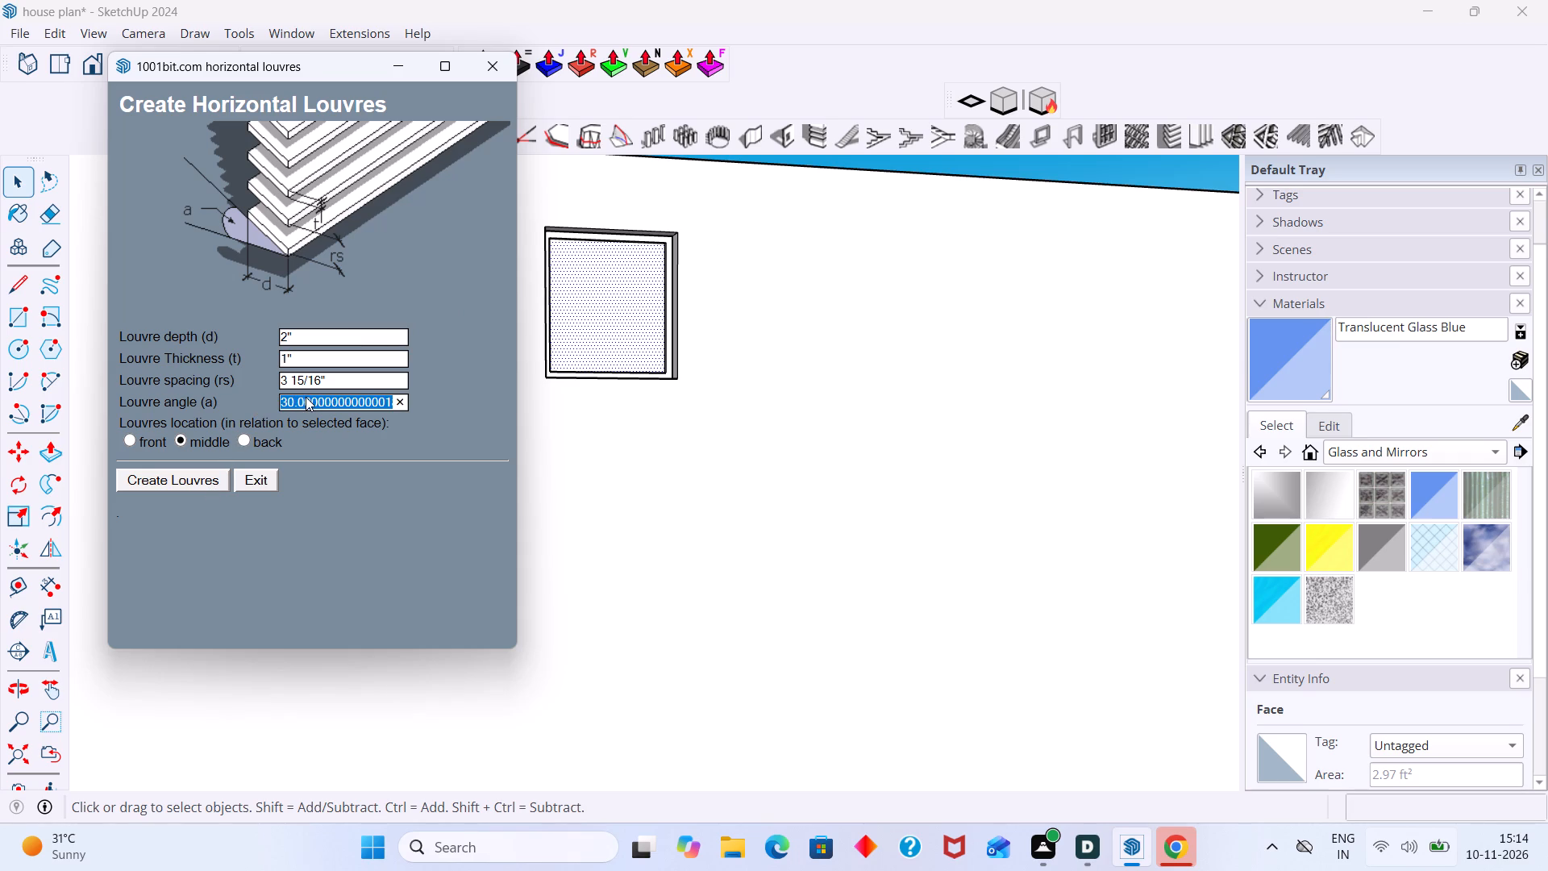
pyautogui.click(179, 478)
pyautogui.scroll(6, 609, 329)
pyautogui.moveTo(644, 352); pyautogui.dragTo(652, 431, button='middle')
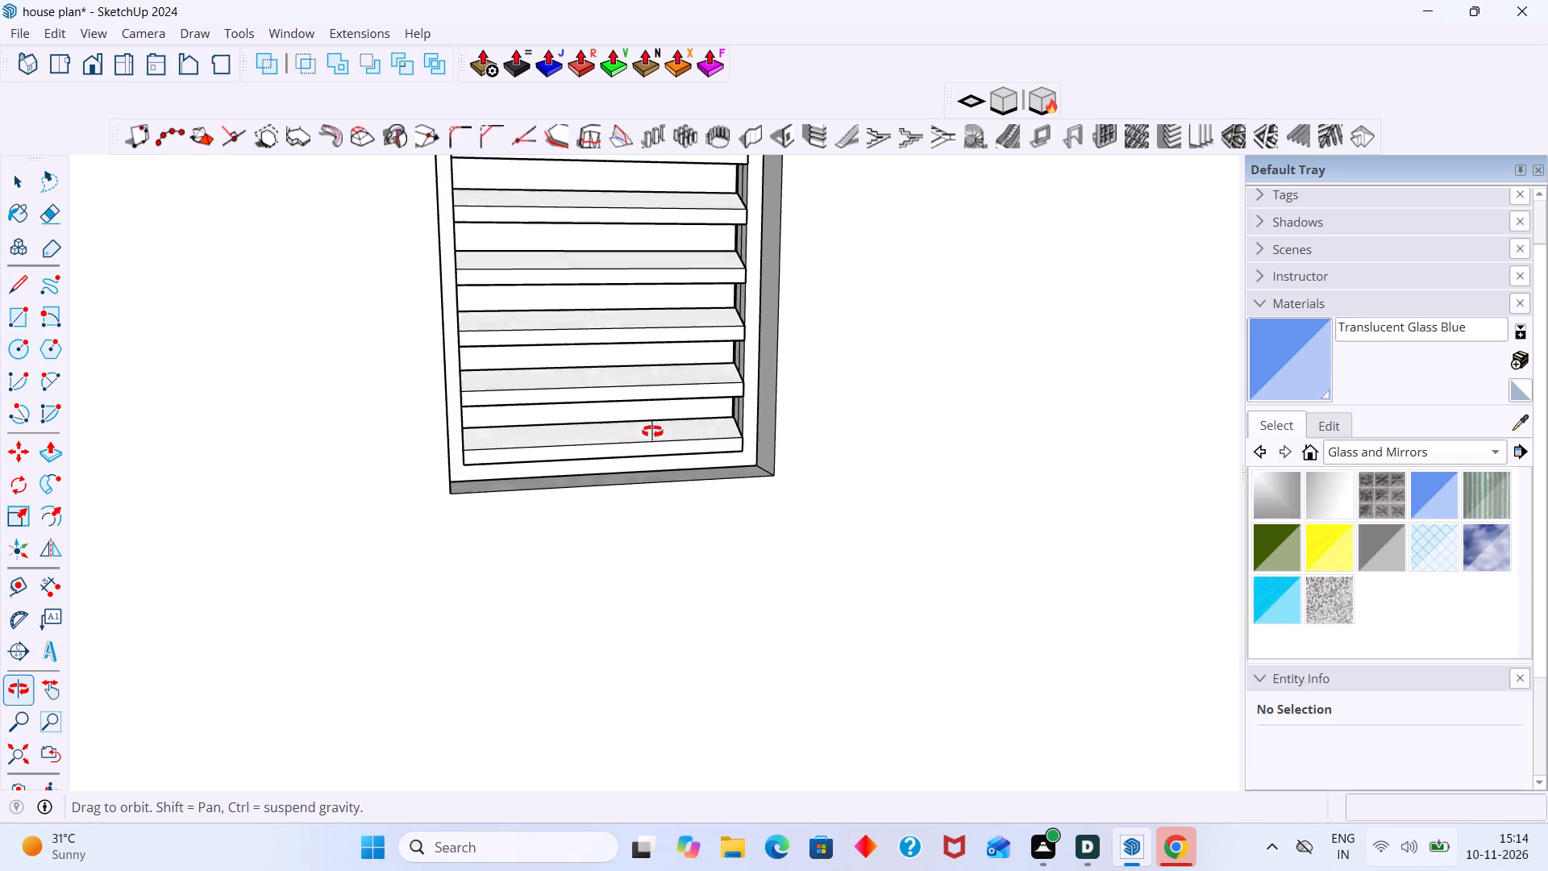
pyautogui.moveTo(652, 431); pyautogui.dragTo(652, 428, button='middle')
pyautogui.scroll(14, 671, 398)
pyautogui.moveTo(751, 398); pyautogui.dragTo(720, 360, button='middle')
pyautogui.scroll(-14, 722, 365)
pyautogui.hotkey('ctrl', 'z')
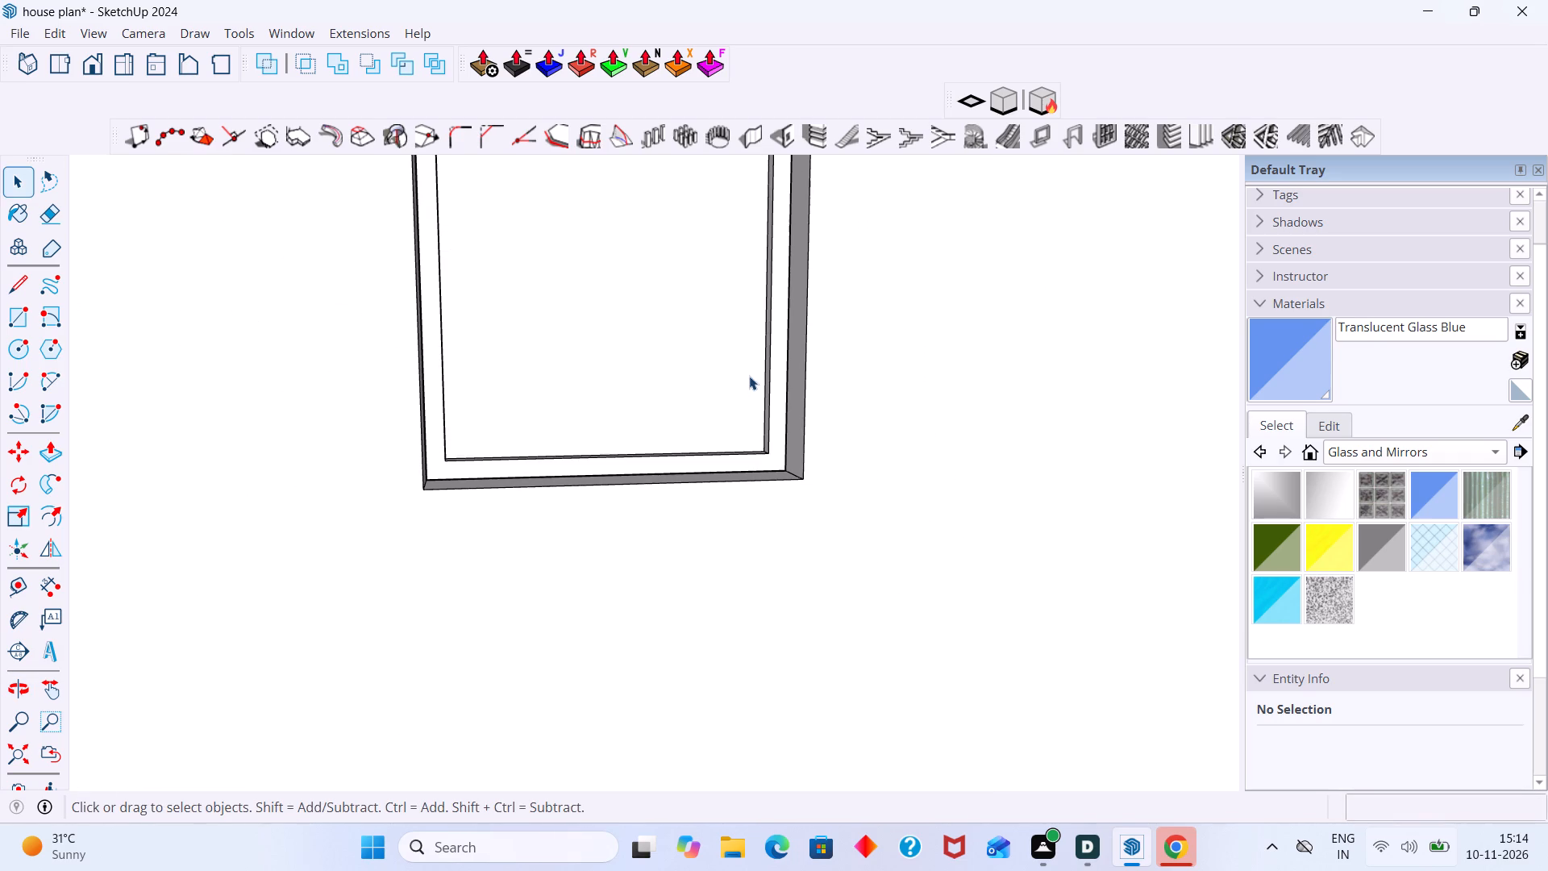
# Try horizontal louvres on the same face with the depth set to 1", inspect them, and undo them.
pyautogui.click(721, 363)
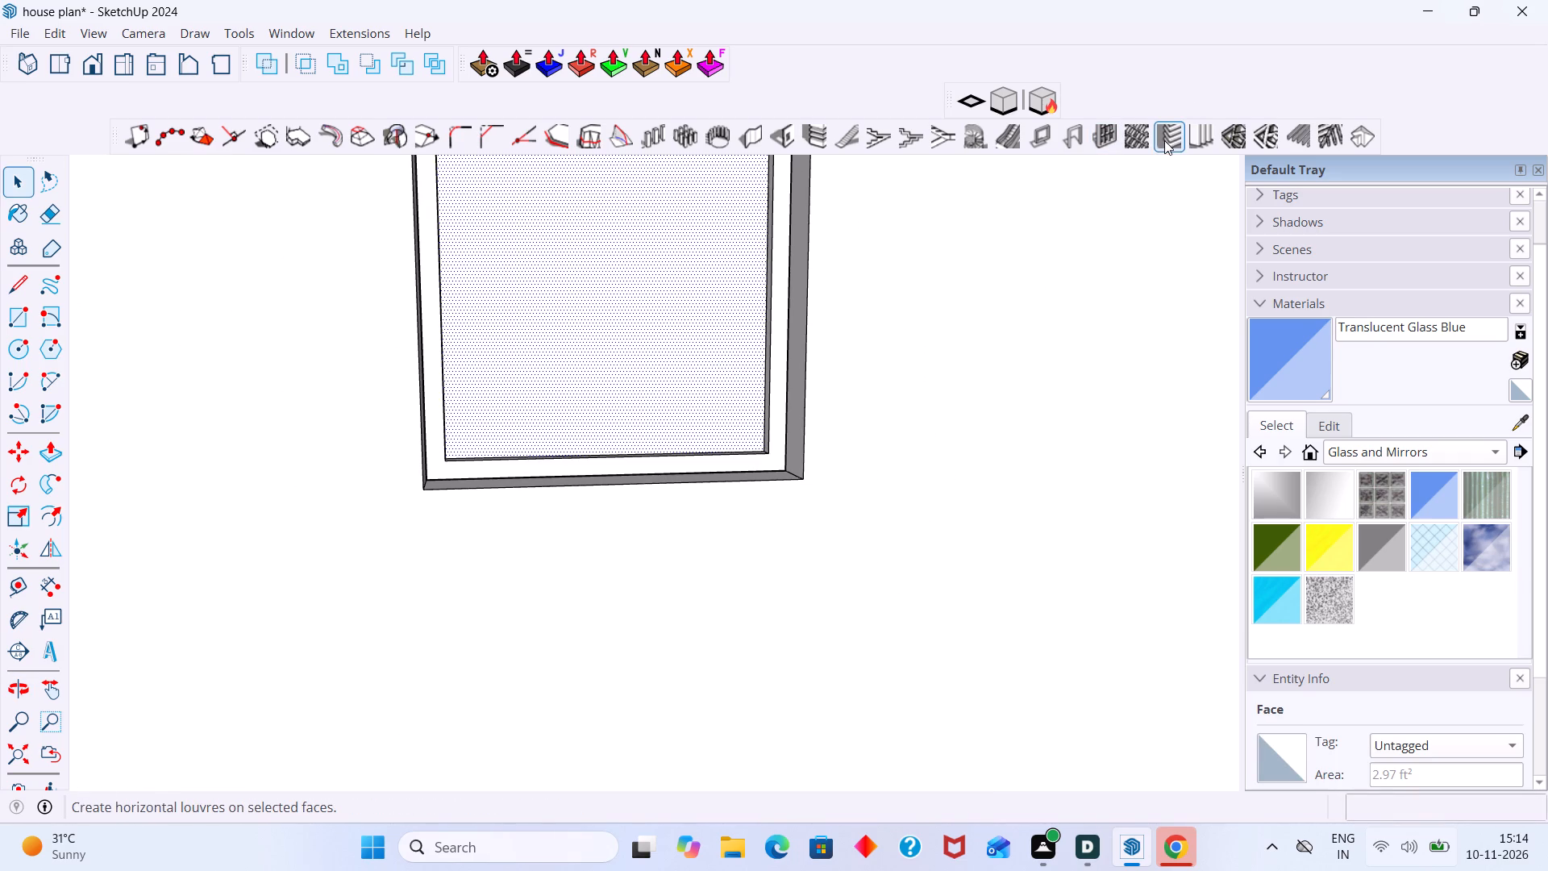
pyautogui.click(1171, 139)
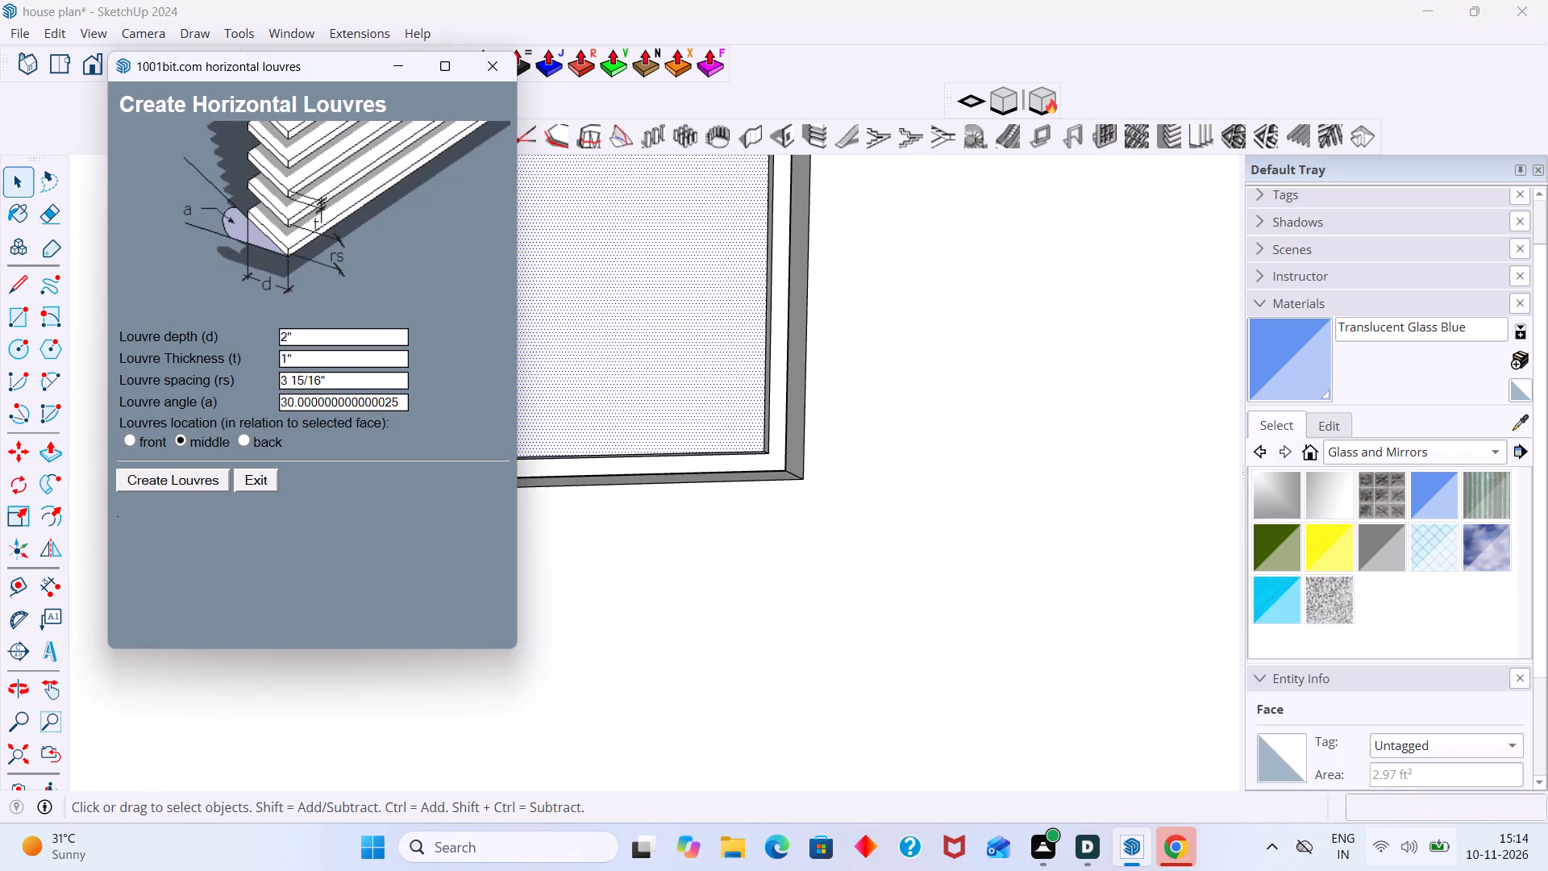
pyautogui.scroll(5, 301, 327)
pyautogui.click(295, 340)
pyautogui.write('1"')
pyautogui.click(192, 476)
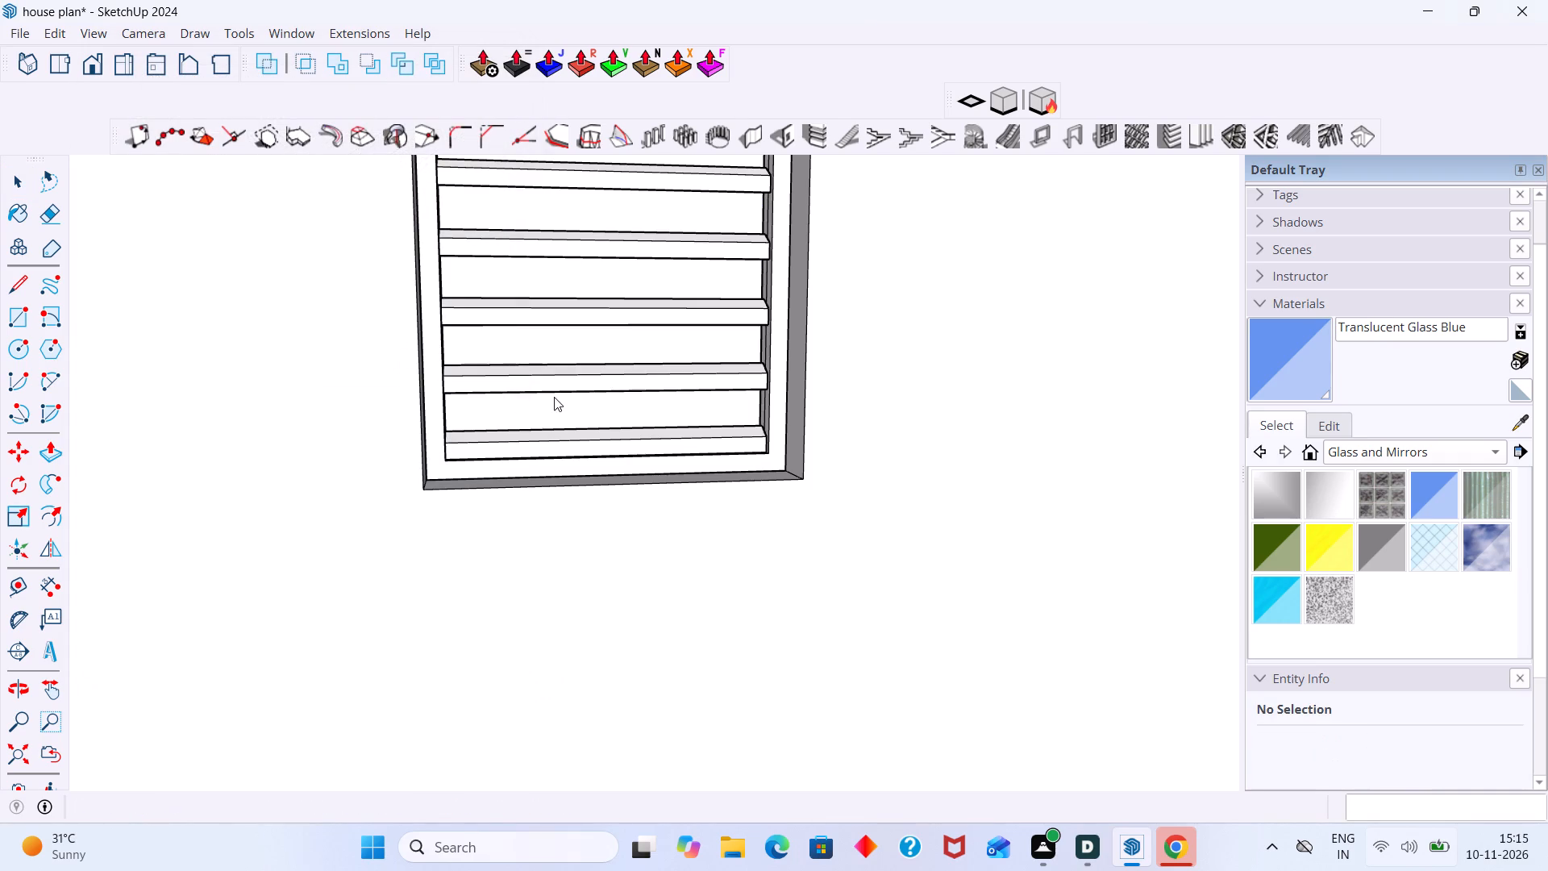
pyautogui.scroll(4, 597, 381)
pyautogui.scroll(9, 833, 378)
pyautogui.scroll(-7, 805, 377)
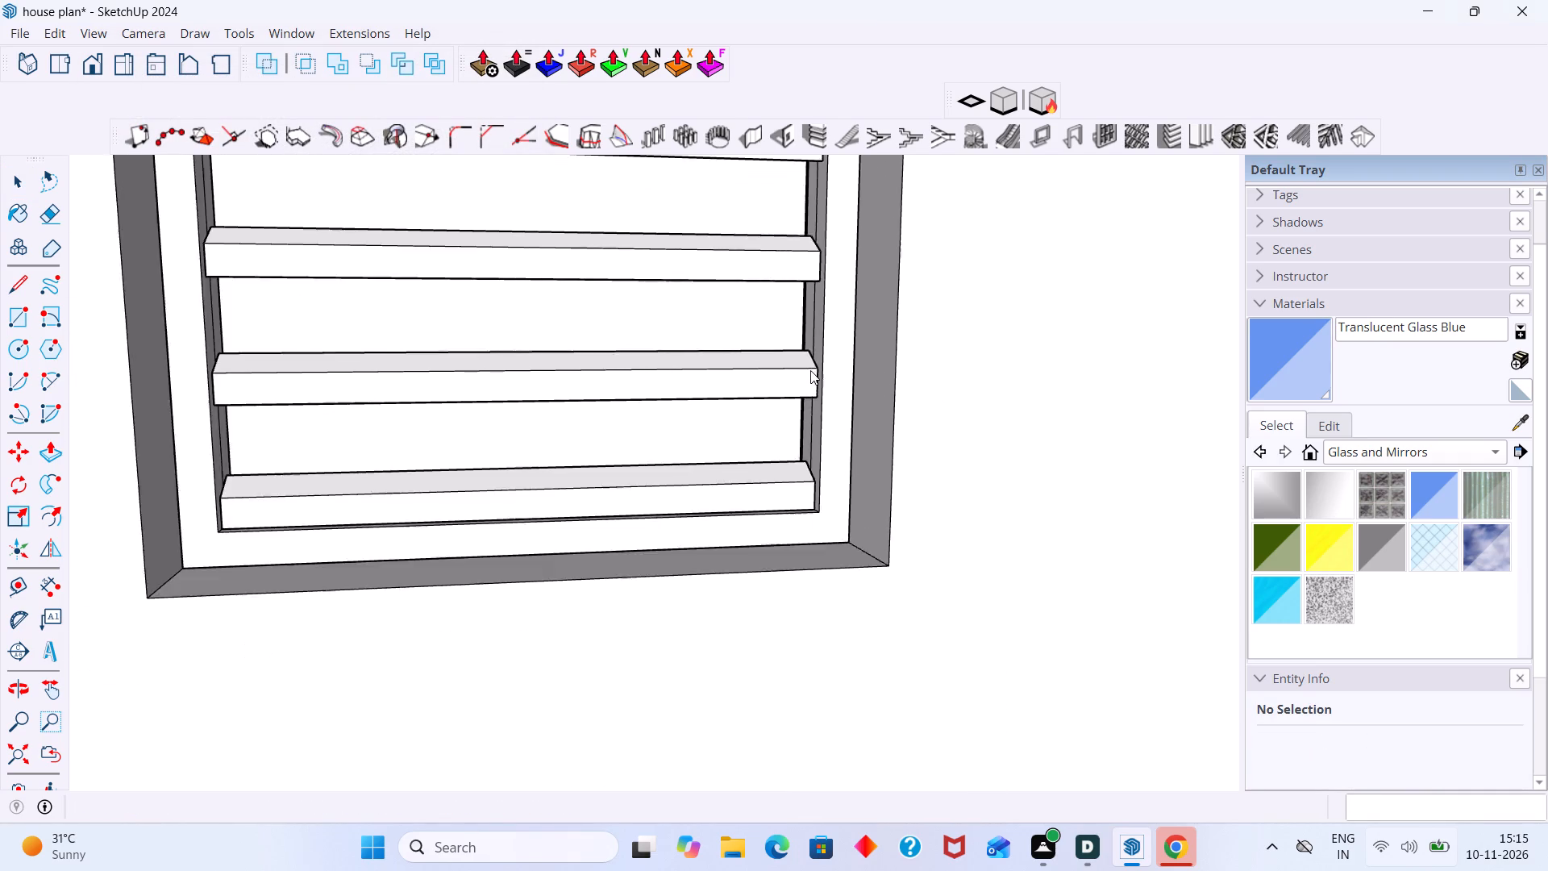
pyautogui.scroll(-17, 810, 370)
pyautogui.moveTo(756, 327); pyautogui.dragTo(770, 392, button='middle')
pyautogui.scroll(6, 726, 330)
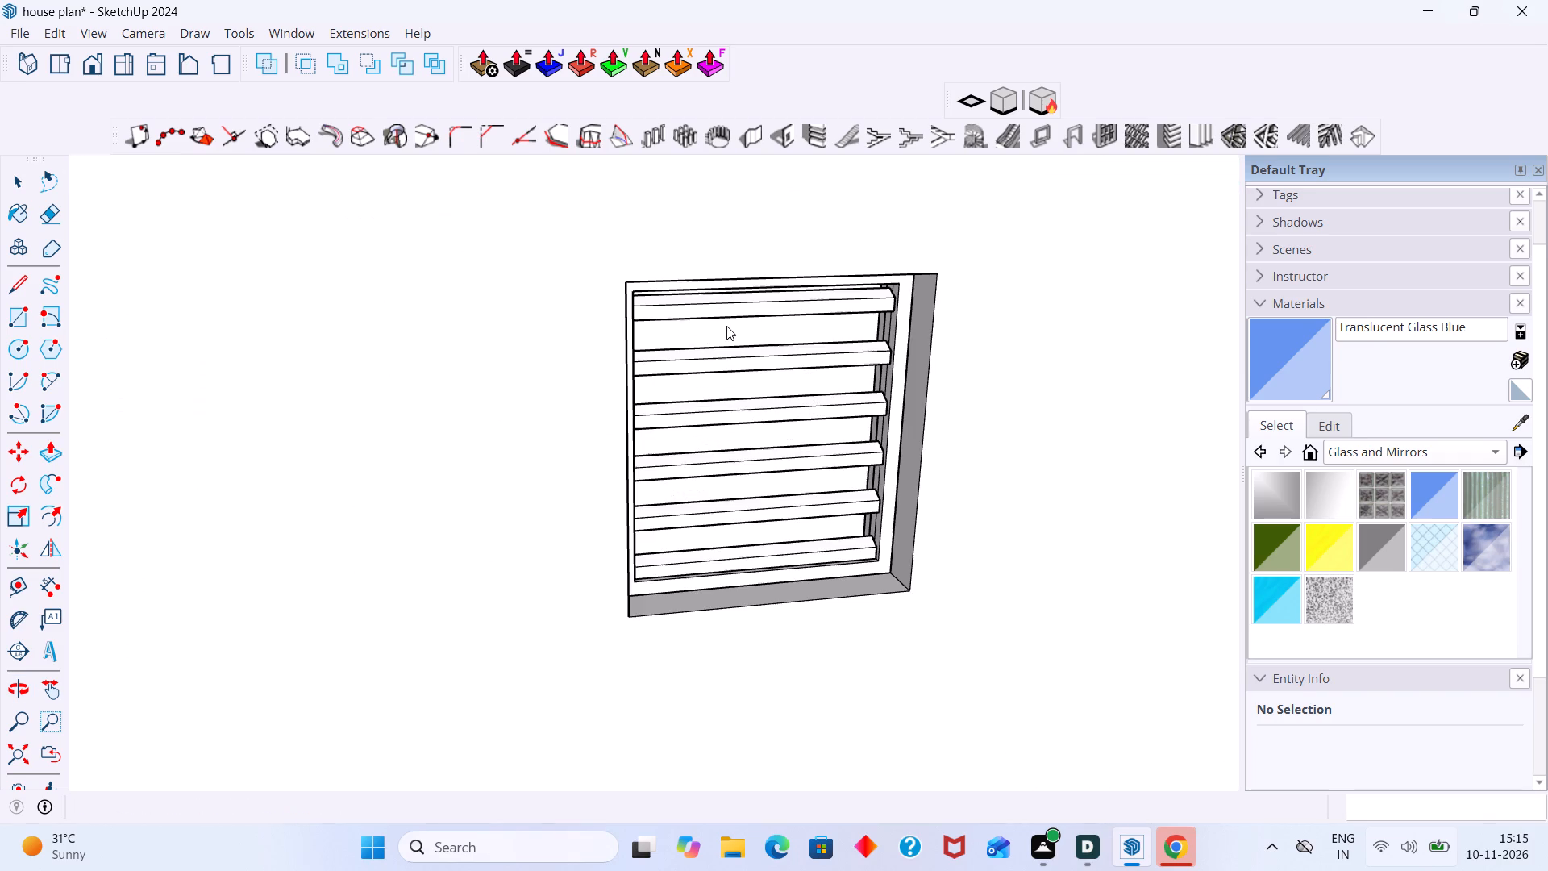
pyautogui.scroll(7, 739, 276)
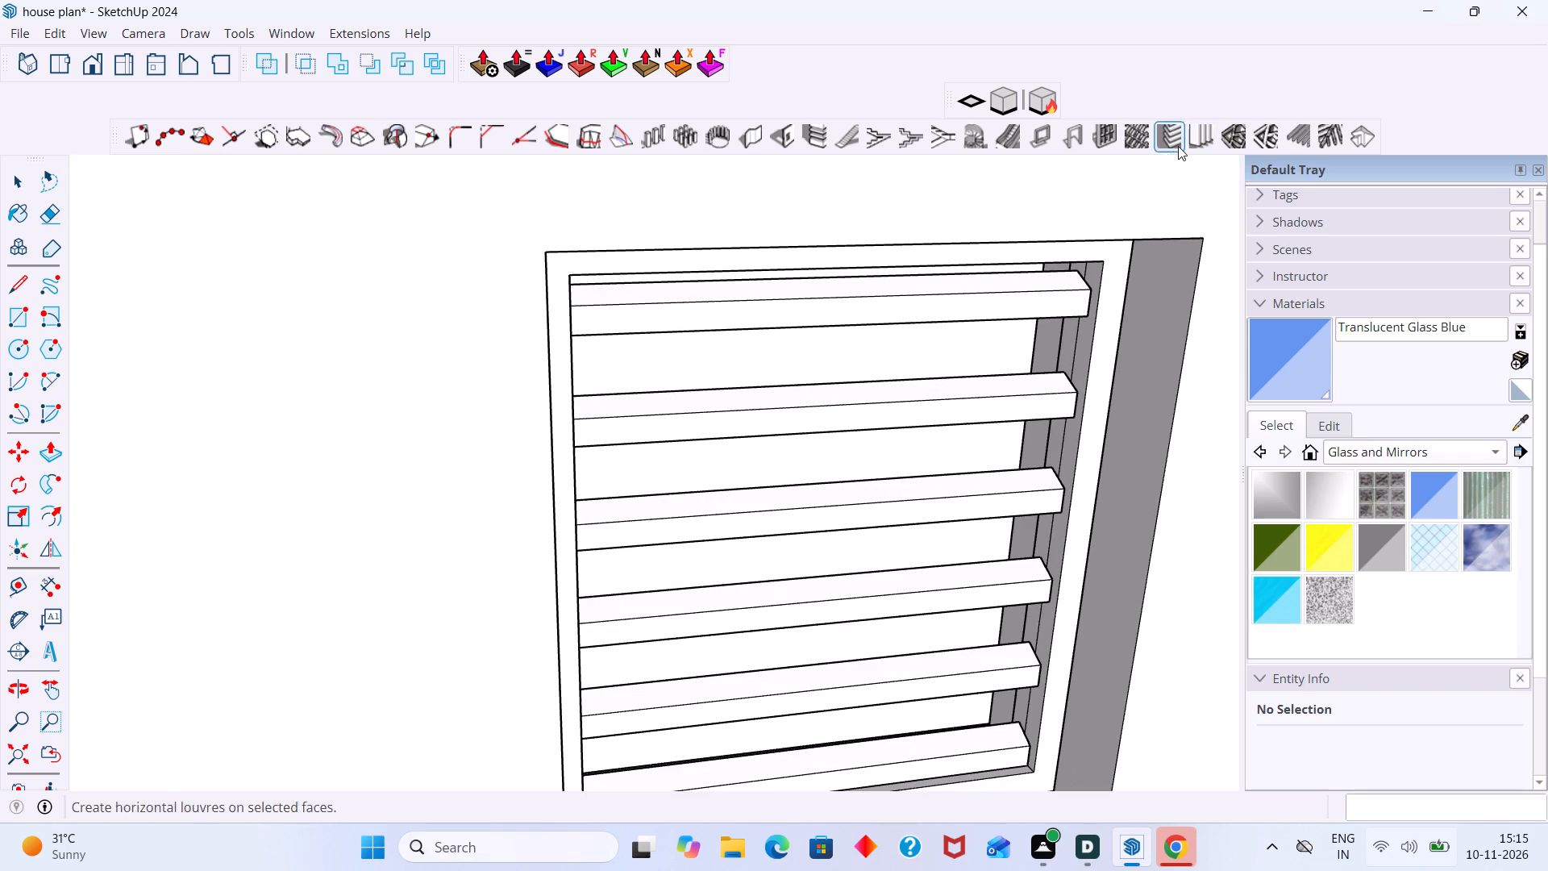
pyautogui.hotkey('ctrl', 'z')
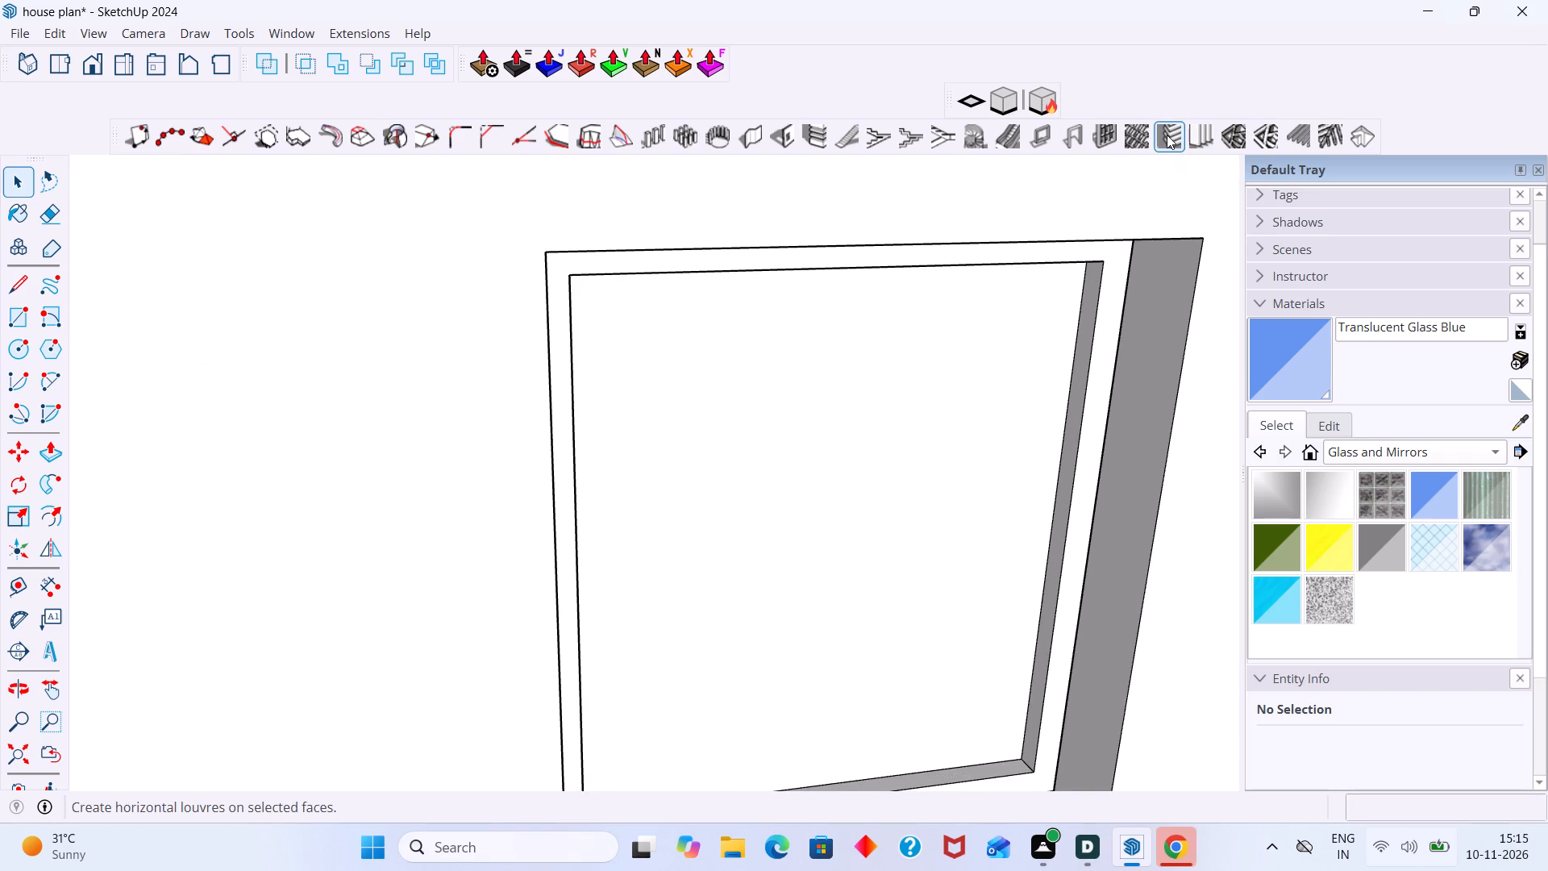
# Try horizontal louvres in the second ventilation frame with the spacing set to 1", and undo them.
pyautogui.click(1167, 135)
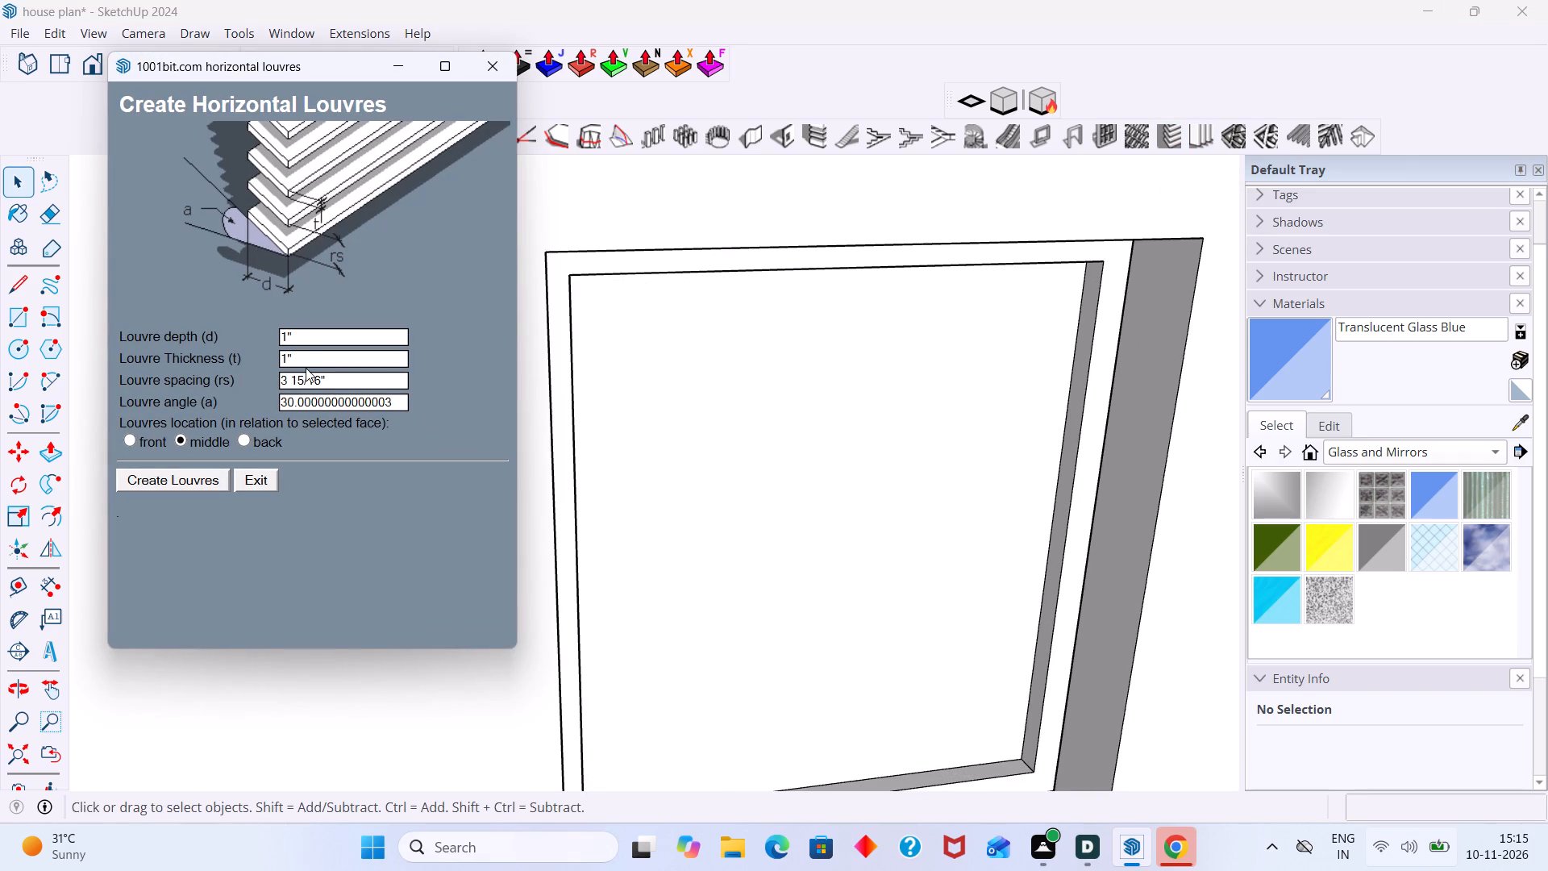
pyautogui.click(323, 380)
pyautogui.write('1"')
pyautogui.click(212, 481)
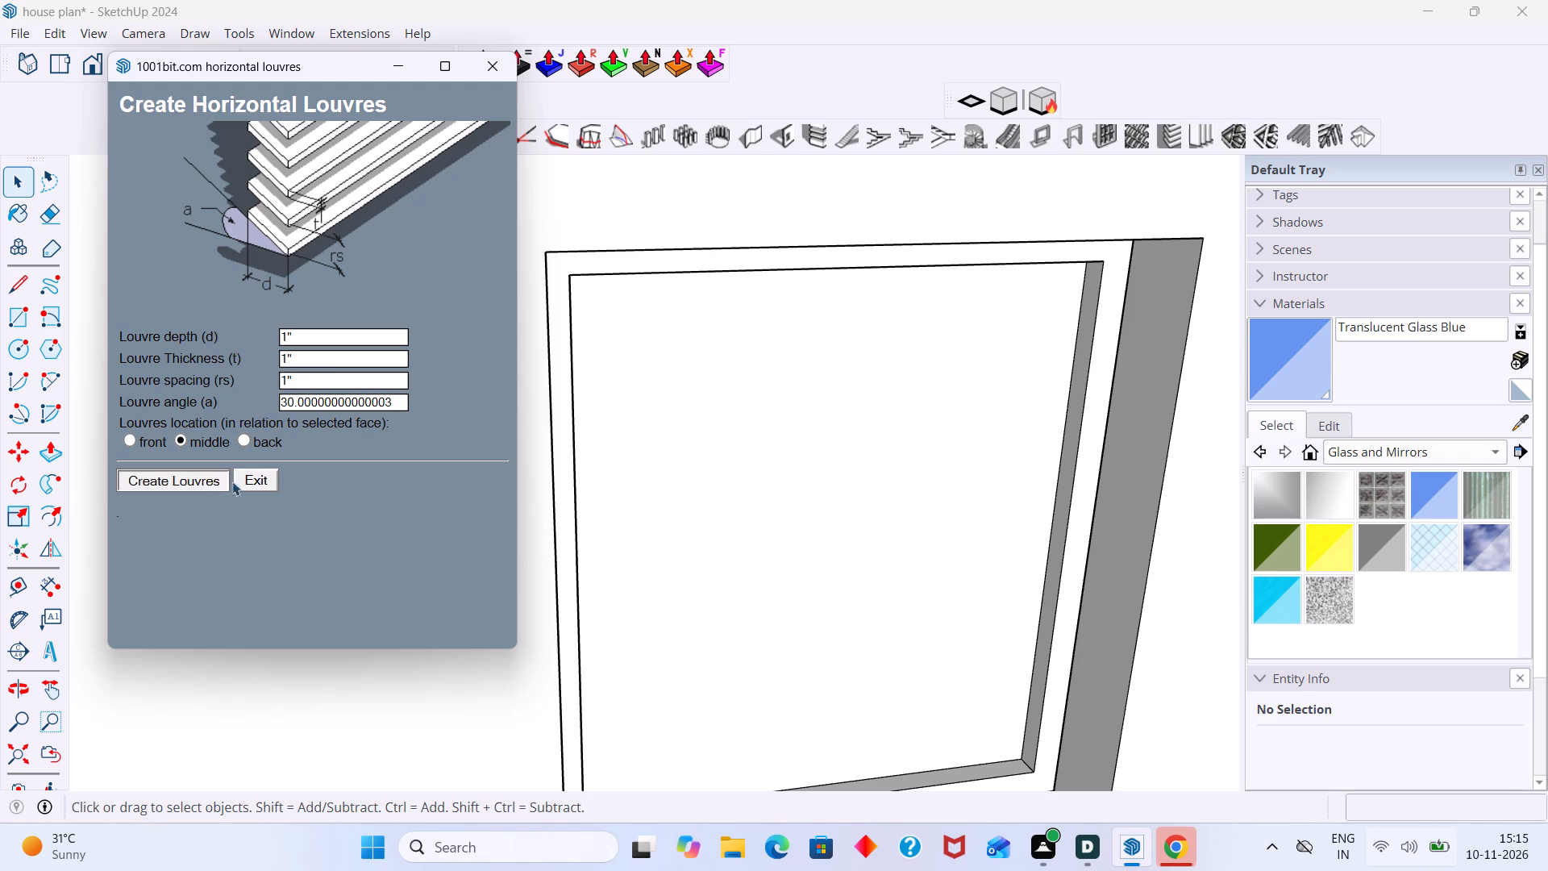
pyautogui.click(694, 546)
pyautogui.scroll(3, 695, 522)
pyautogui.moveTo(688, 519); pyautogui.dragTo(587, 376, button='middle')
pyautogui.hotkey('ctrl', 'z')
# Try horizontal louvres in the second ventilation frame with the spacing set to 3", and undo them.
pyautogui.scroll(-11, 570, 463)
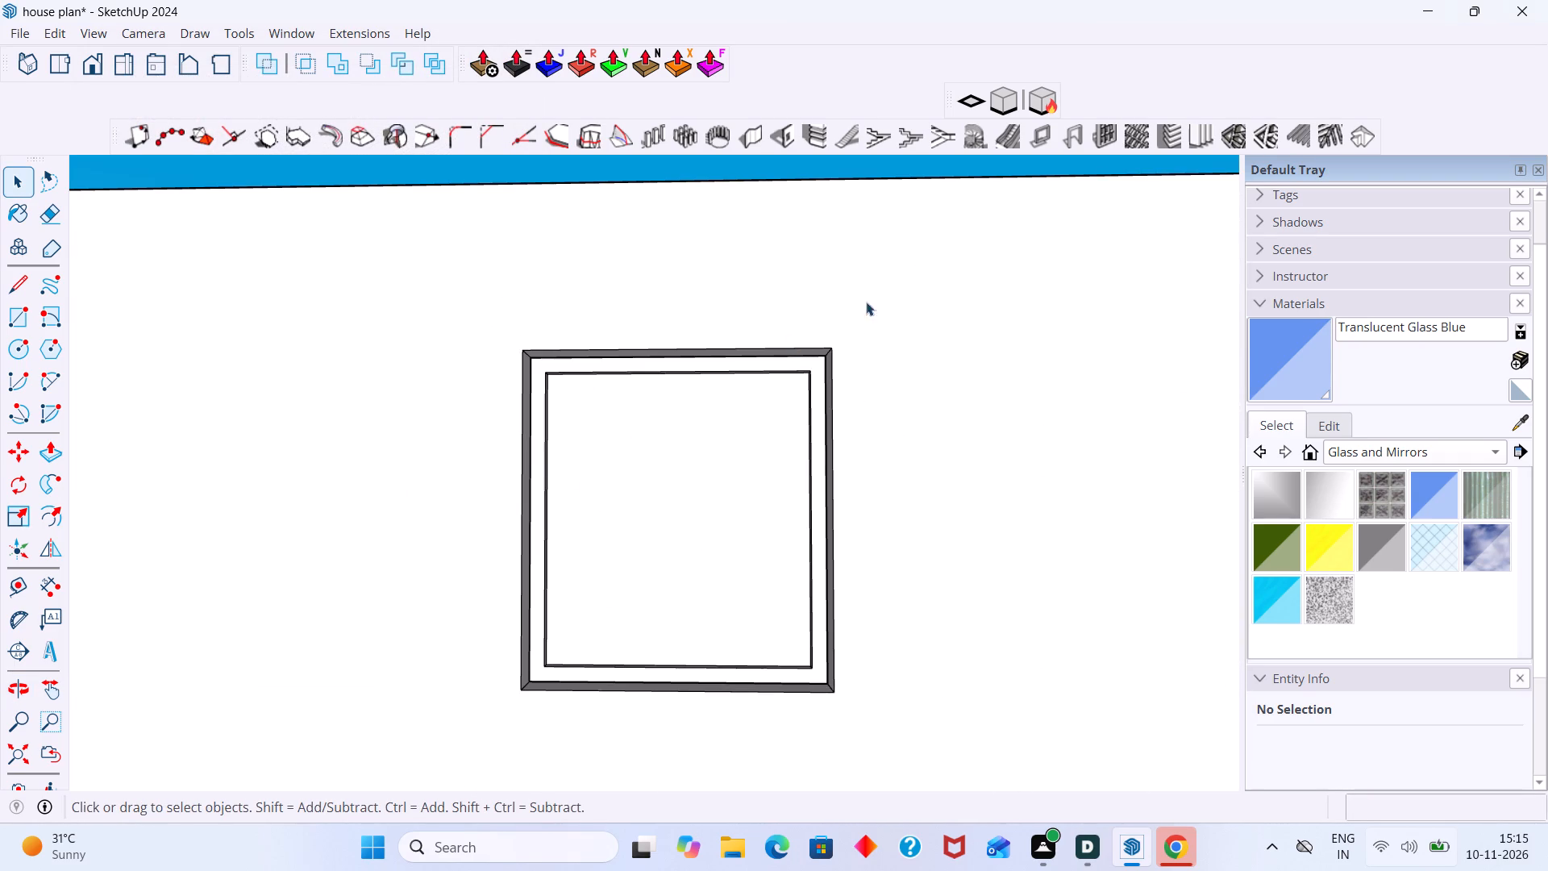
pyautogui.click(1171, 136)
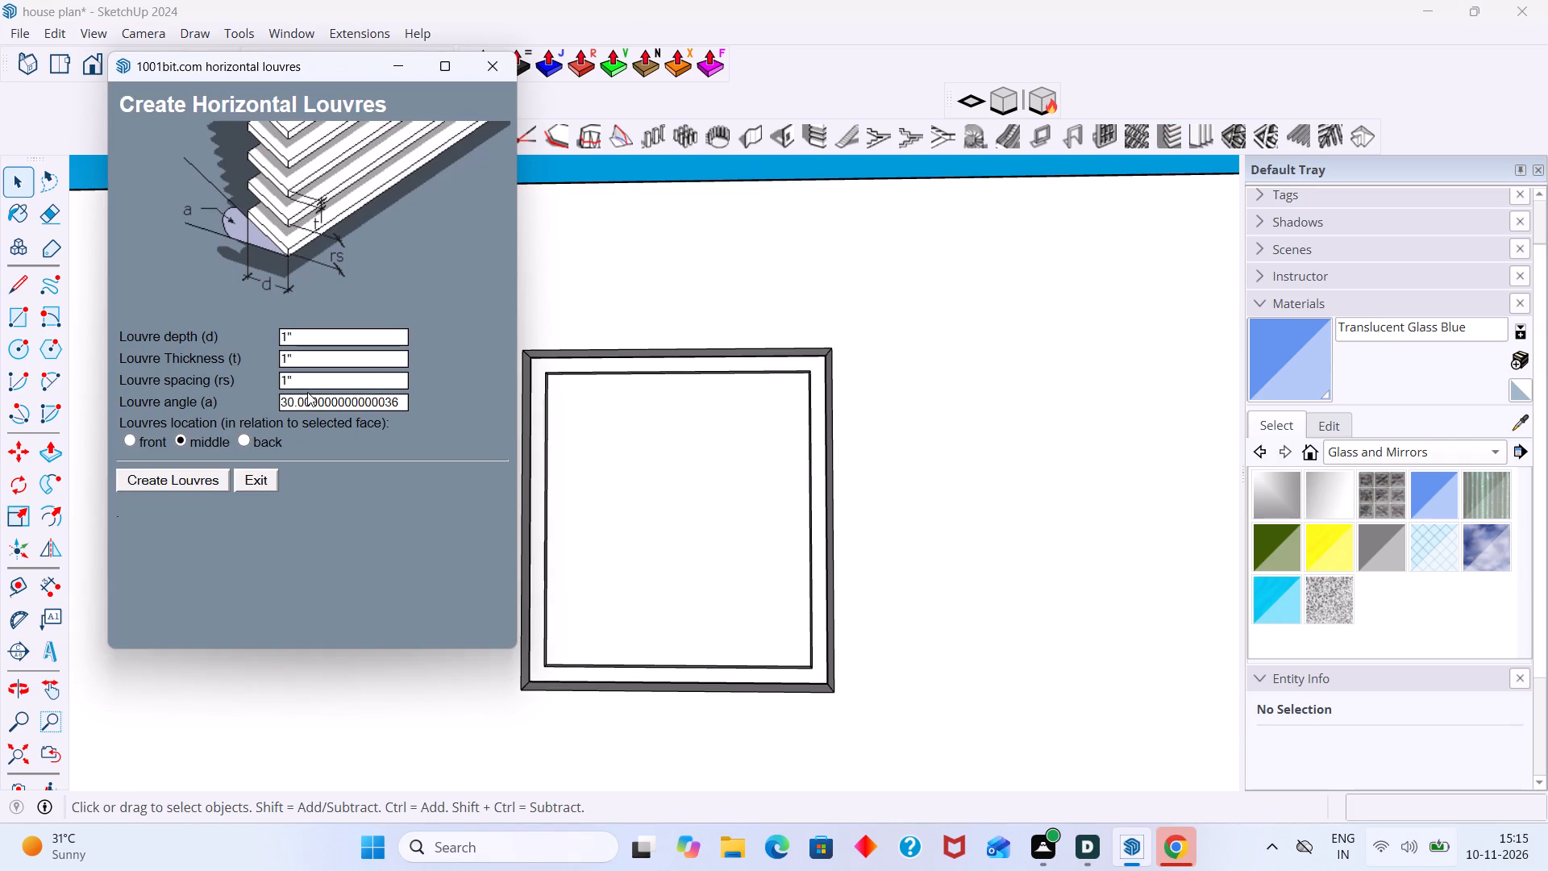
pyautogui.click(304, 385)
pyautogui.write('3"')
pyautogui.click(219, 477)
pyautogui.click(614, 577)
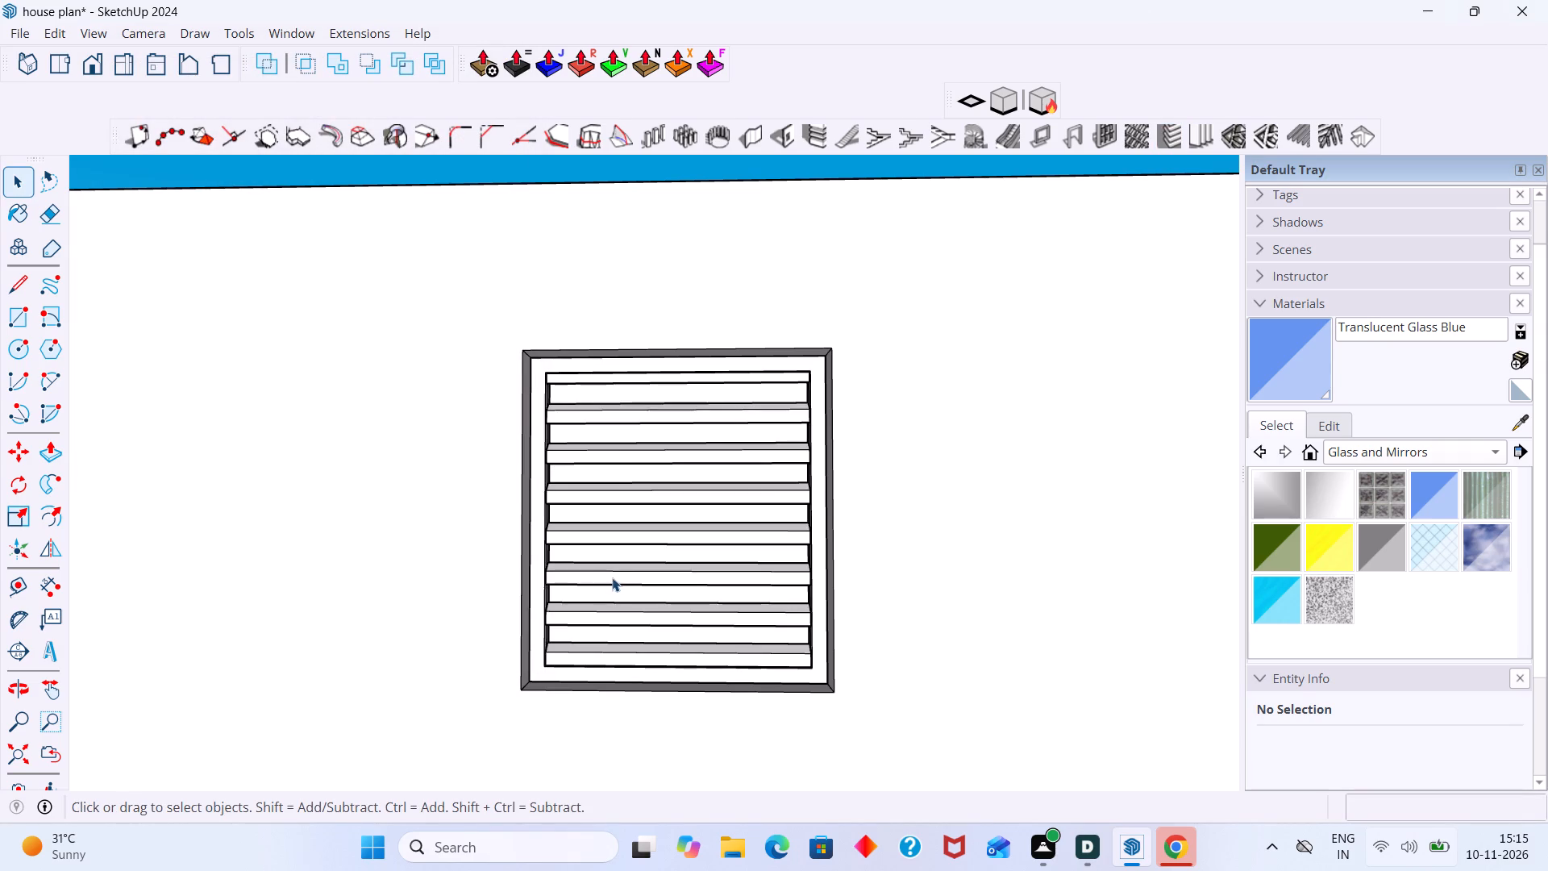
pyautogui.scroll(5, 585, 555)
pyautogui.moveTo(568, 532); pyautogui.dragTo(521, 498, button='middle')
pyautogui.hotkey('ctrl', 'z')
# Create horizontal louvres on the second ventilation opening's face with 1" depth, 1" thickness, 2" spacing and middle location.
pyautogui.scroll(-8, 533, 494)
pyautogui.click(543, 461)
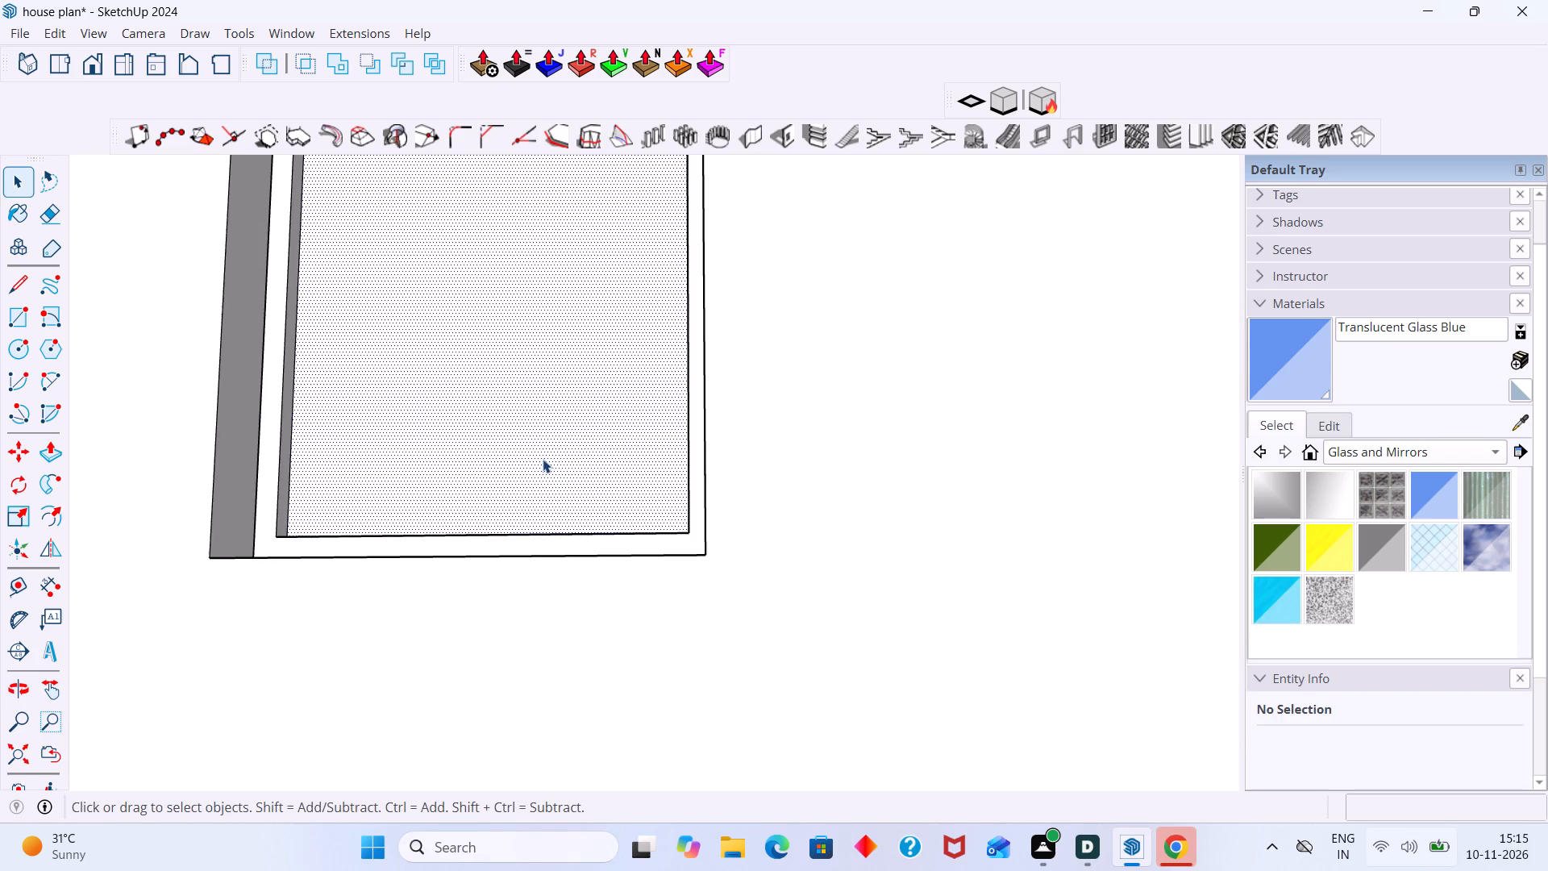
pyautogui.click(1171, 133)
pyautogui.click(307, 382)
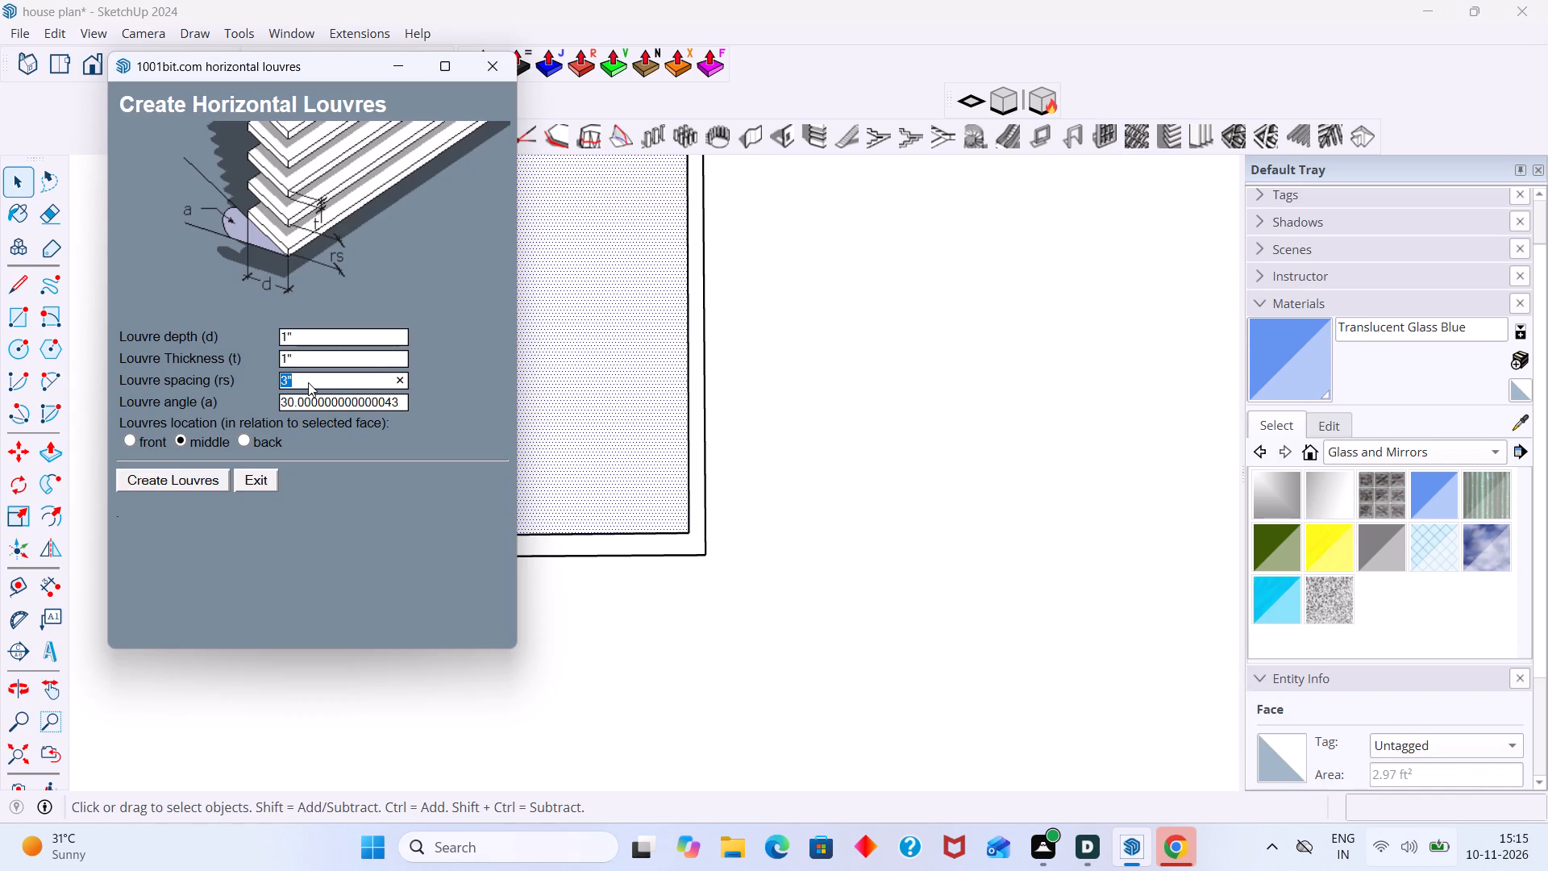
pyautogui.press('2')
pyautogui.hotkey('shift', '"')
pyautogui.click(210, 478)
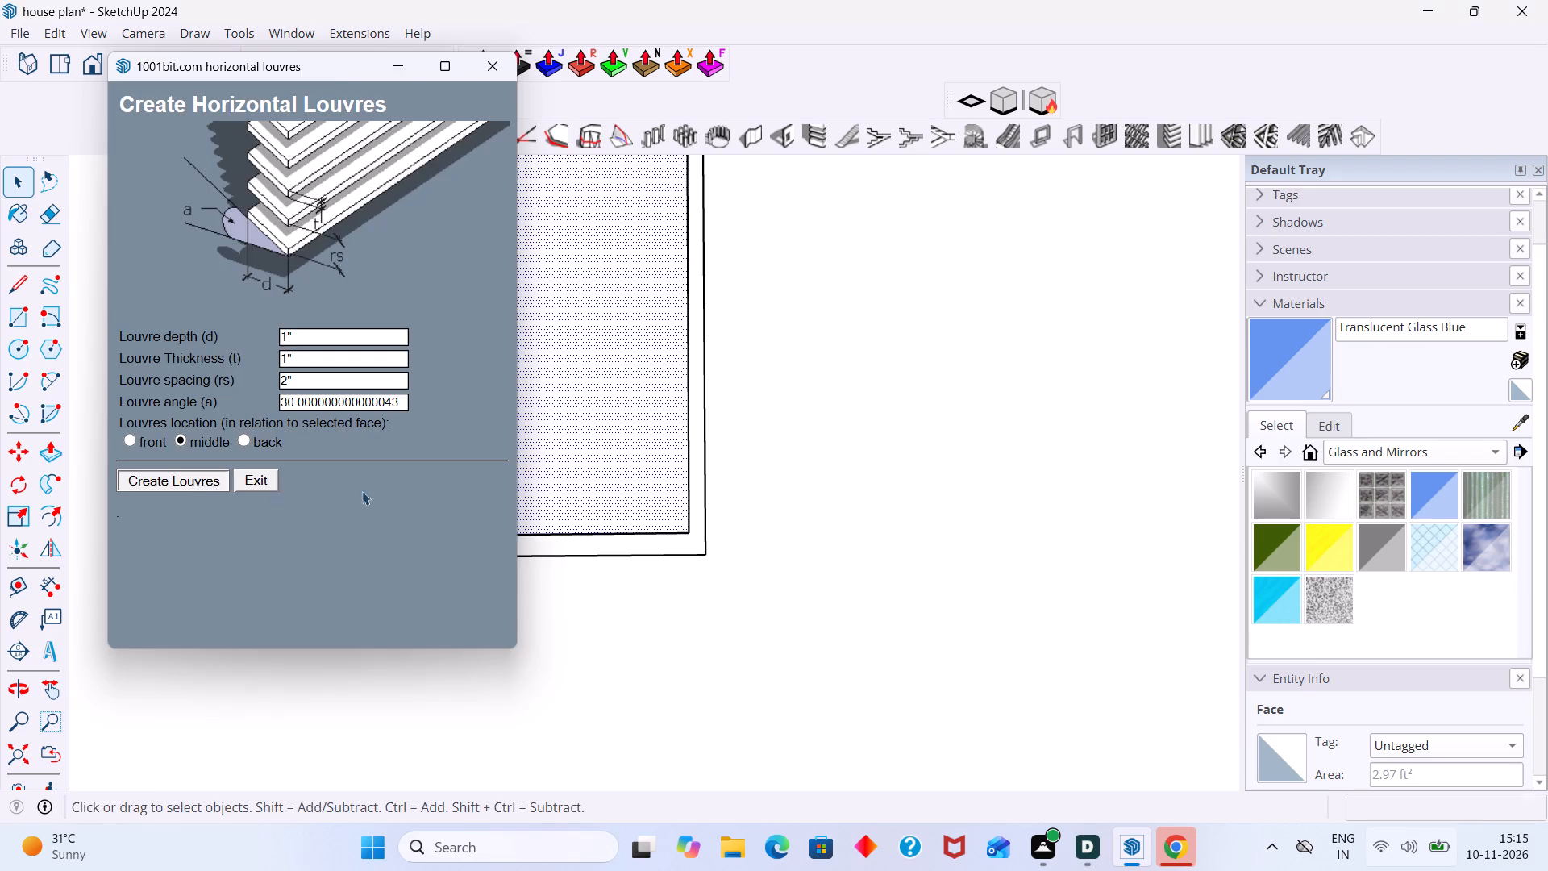
# Draw a rectangle across the inner opening of the other ventilation frame, the one without louvres, from upper corner to opposite lower corner.
pyautogui.moveTo(470, 462); pyautogui.dragTo(859, 569, button='middle')
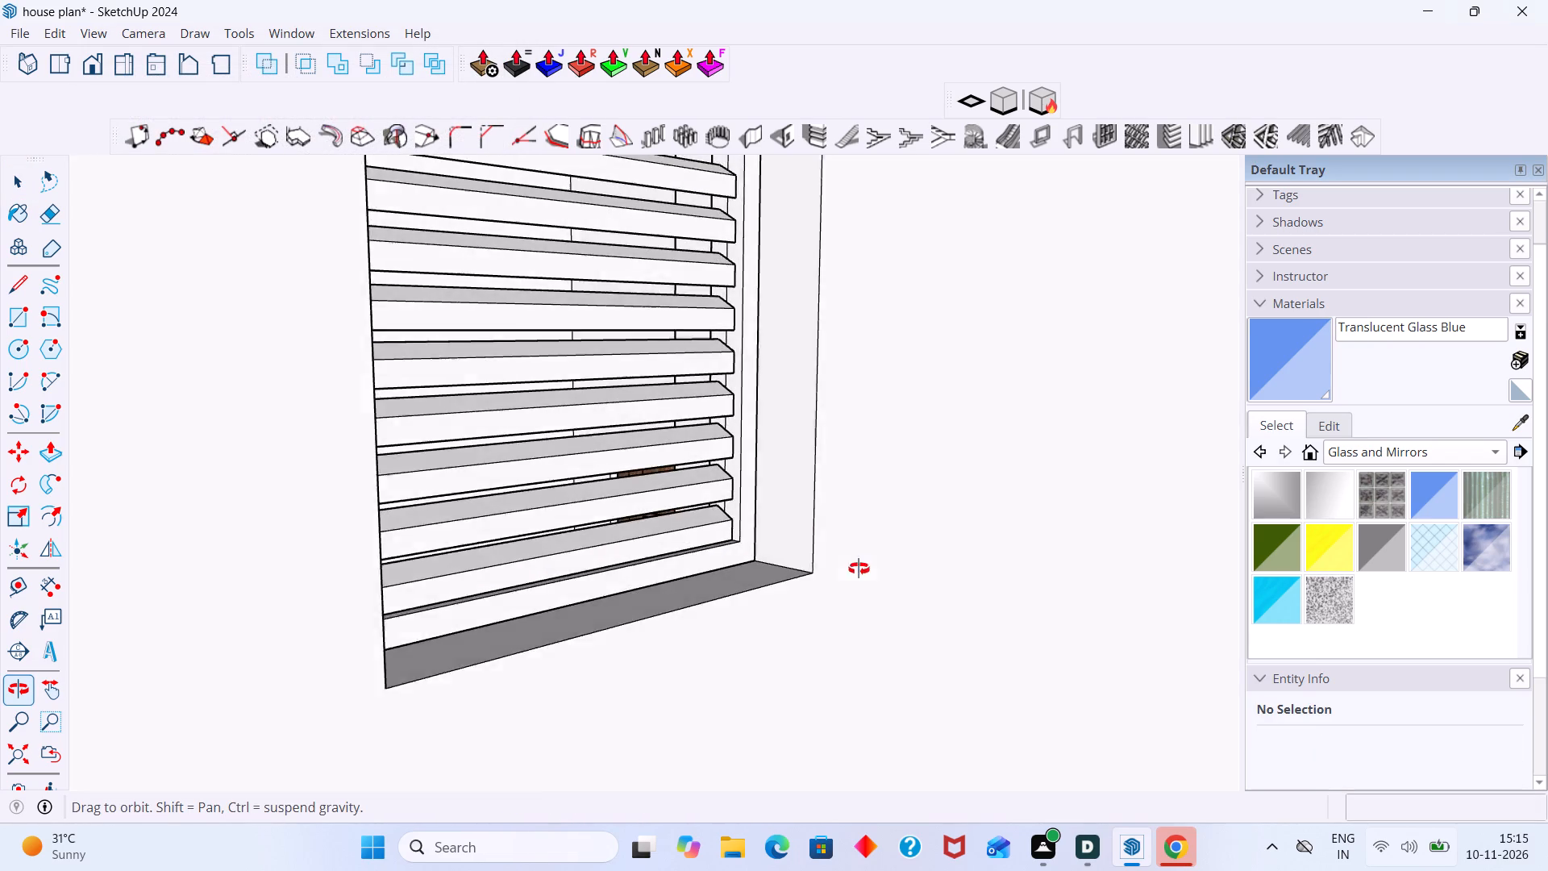
pyautogui.moveTo(859, 569); pyautogui.dragTo(897, 564, button='middle')
pyautogui.scroll(-15, 776, 465)
pyautogui.moveTo(735, 449); pyautogui.dragTo(569, 464, button='middle')
pyautogui.scroll(-2, 408, 501)
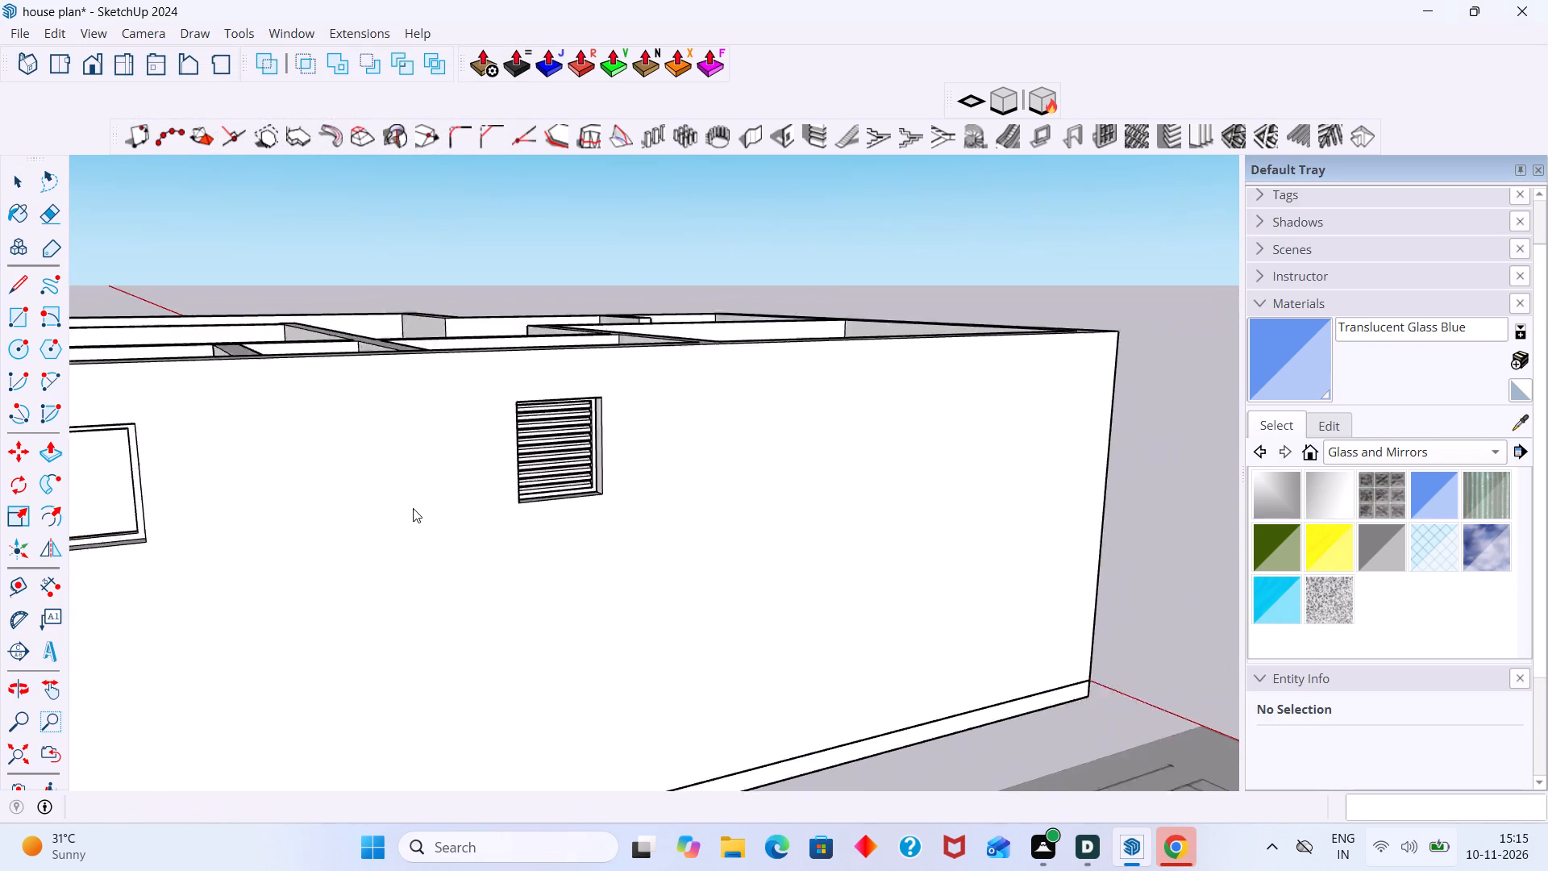
pyautogui.scroll(-4, 413, 508)
pyautogui.keyDown('shift'); pyautogui.moveTo(416, 501); pyautogui.dragTo(576, 473, button='middle'); pyautogui.keyUp('shift')
pyautogui.scroll(3, 430, 472)
pyautogui.moveTo(414, 471); pyautogui.dragTo(371, 477, button='middle')
pyautogui.press('space')
pyautogui.scroll(2, 231, 458)
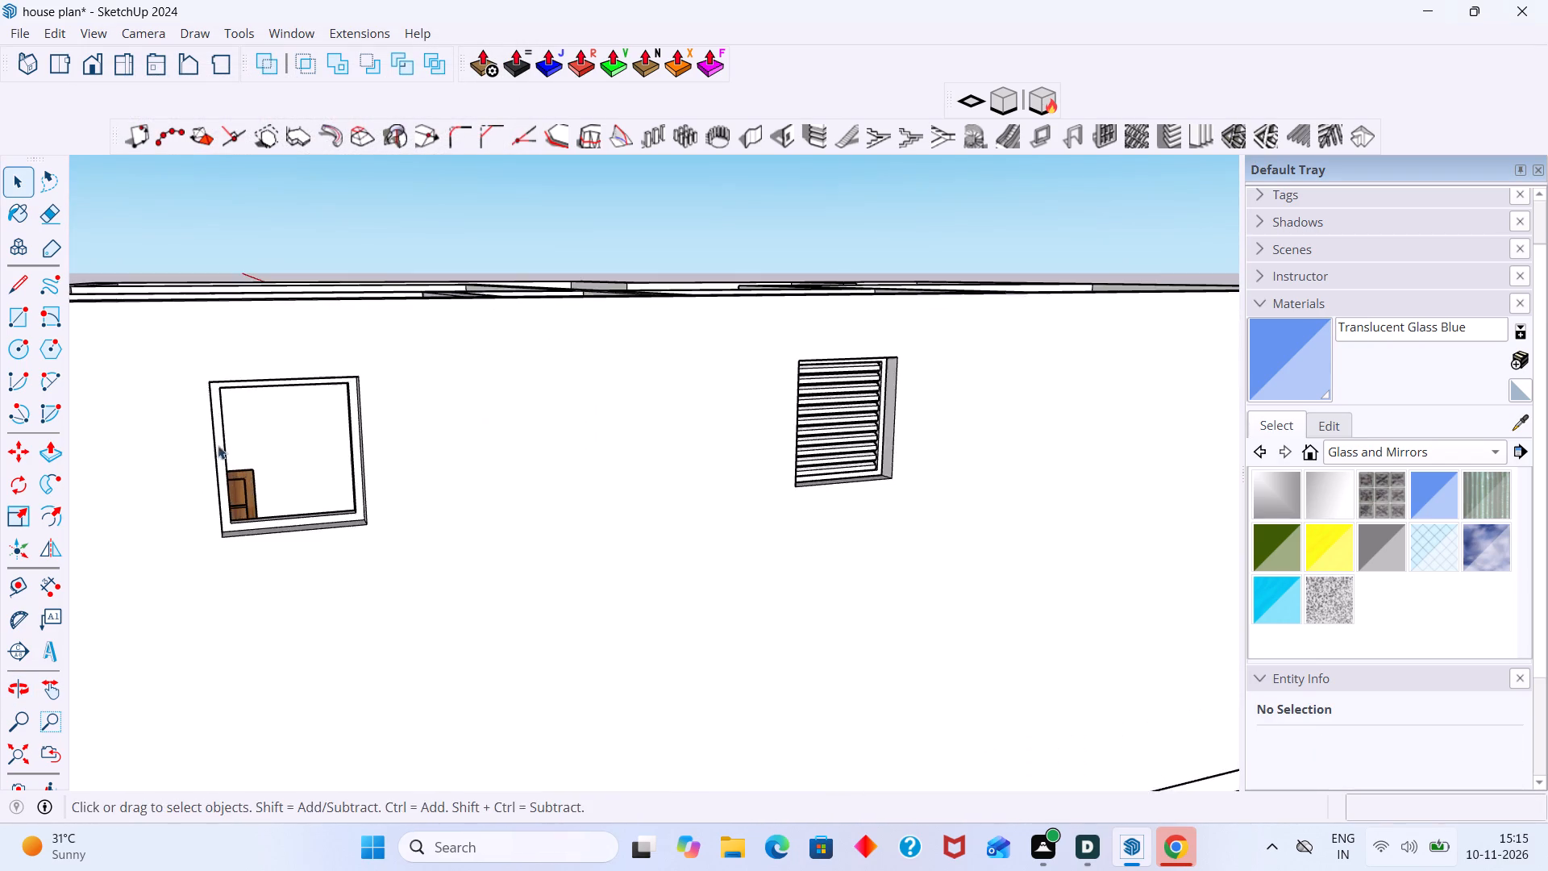
pyautogui.moveTo(204, 444); pyautogui.dragTo(28, 437, button='middle')
pyautogui.scroll(3, 180, 373)
pyautogui.moveTo(219, 361); pyautogui.dragTo(110, 348, button='middle')
pyautogui.scroll(5, 181, 365)
pyautogui.moveTo(219, 355); pyautogui.dragTo(144, 256, button='middle')
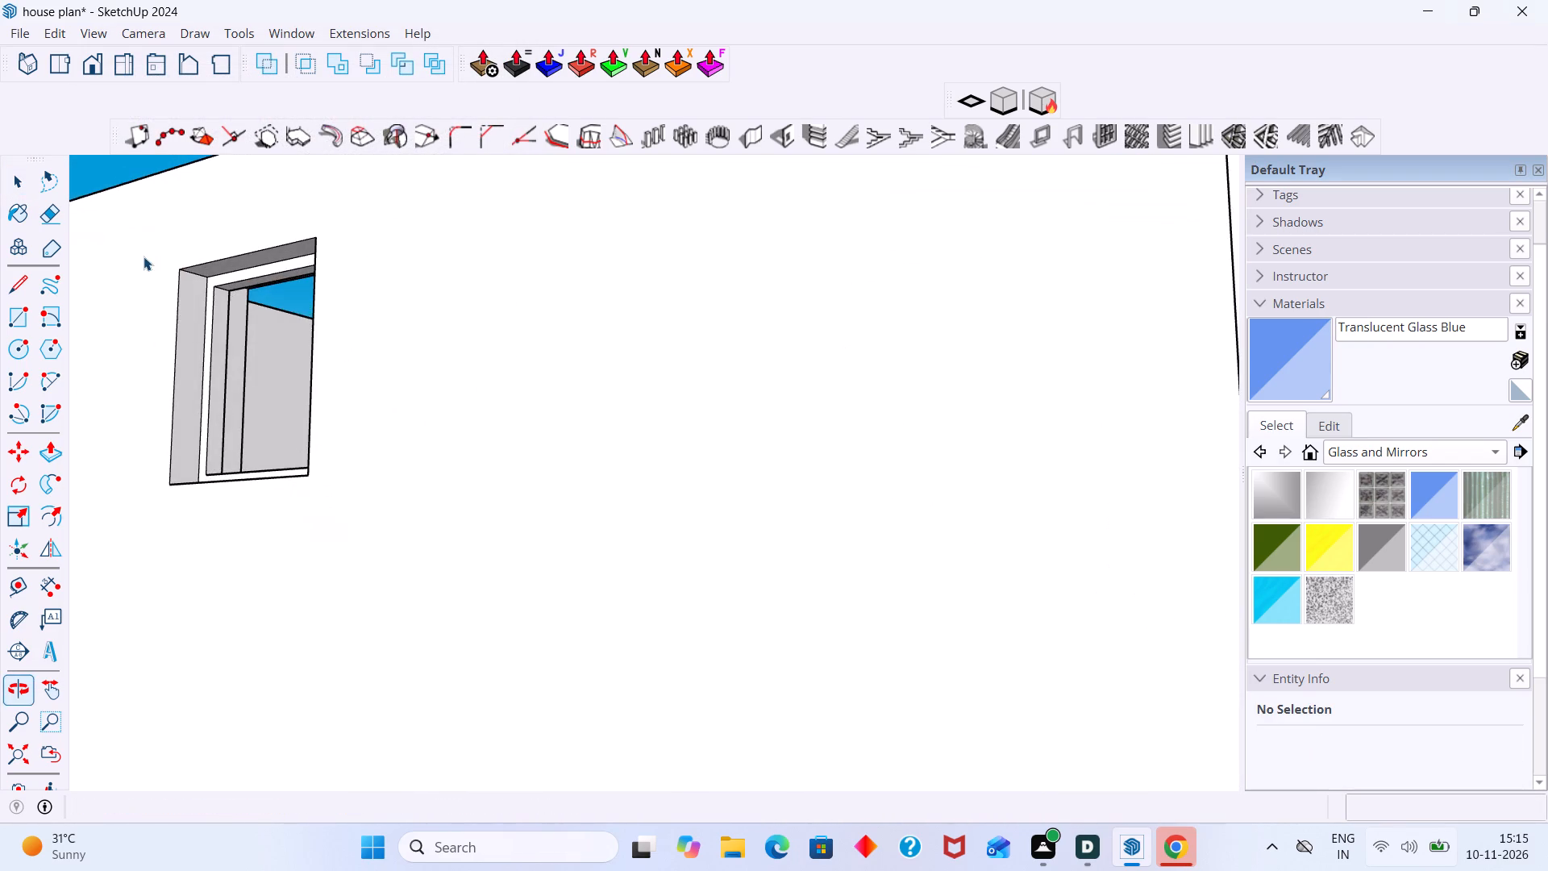
pyautogui.press('r')
pyautogui.scroll(9, 237, 270)
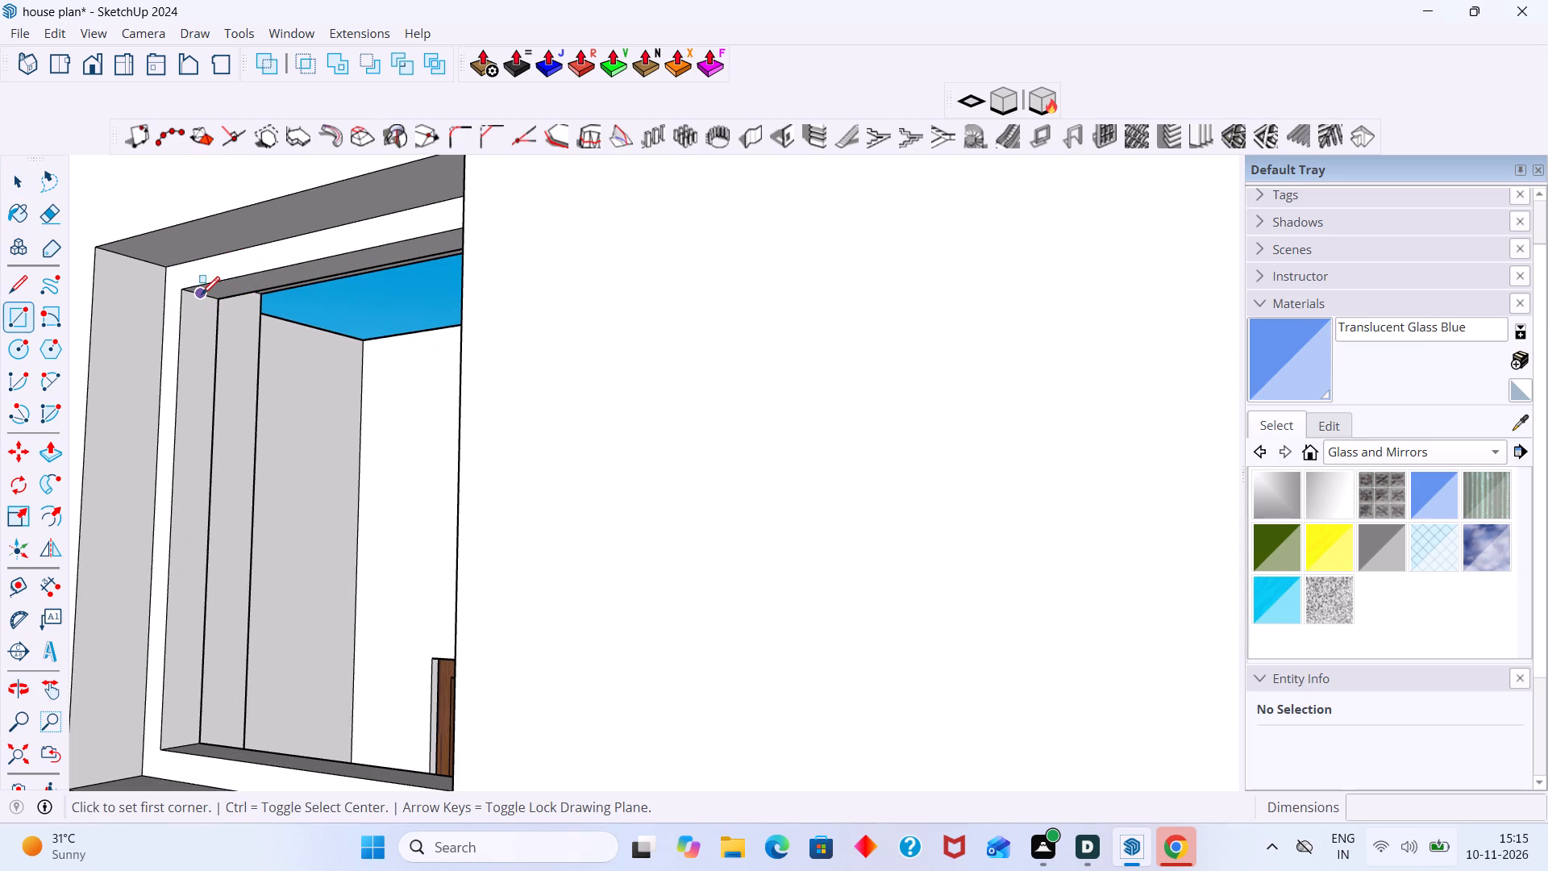
pyautogui.click(202, 294)
pyautogui.scroll(-8, 250, 419)
pyautogui.moveTo(319, 482); pyautogui.dragTo(676, 609, button='middle')
pyautogui.scroll(2, 281, 621)
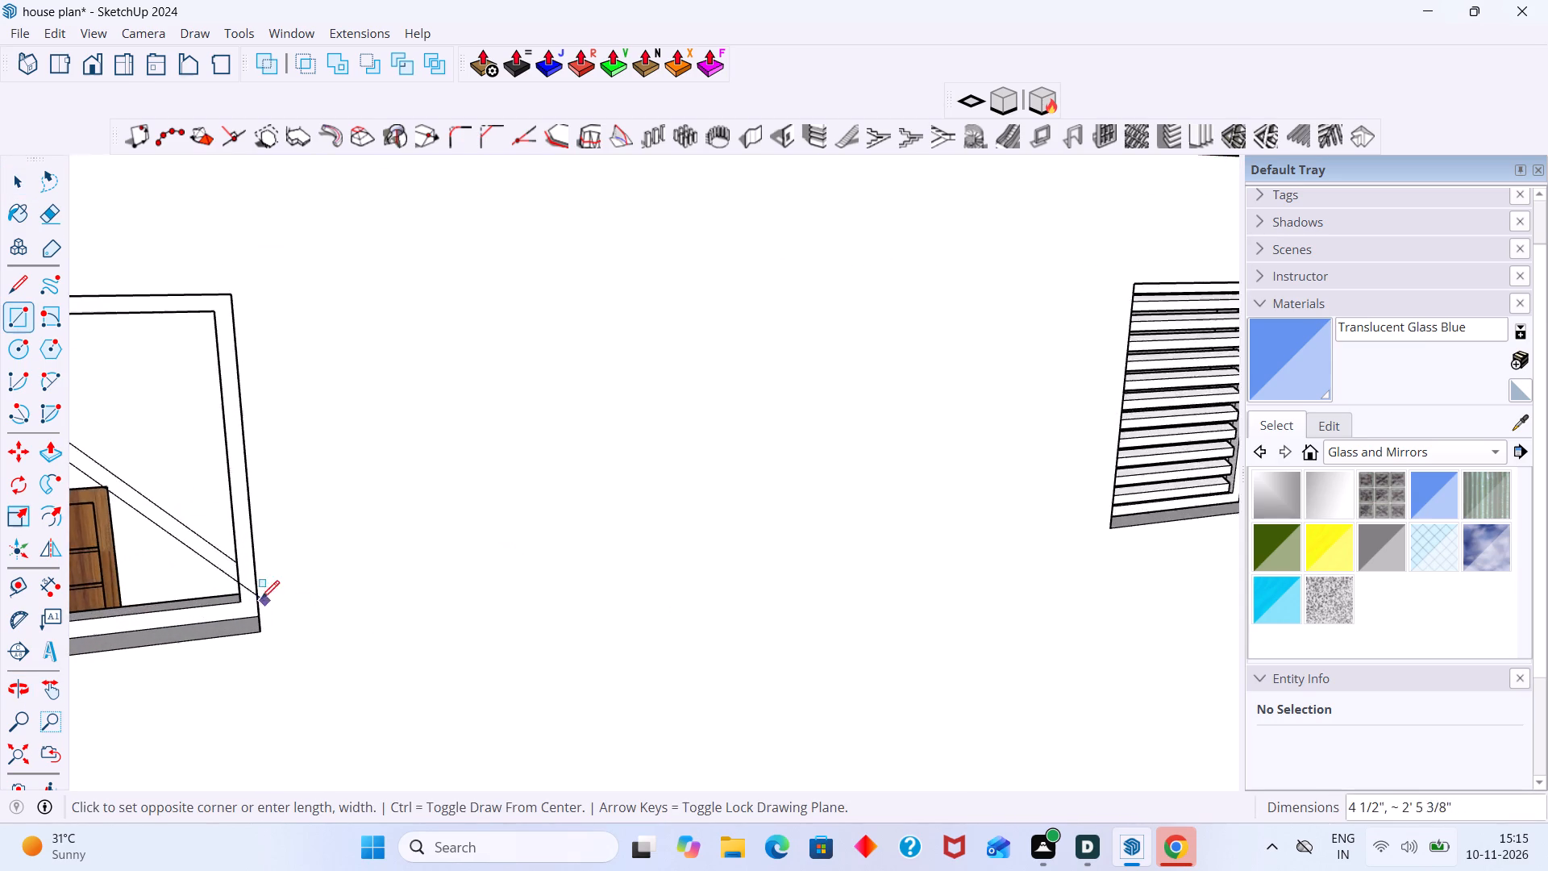
pyautogui.scroll(5, 261, 598)
pyautogui.moveTo(224, 591); pyautogui.dragTo(479, 581, button='middle')
pyautogui.scroll(-6, 549, 585)
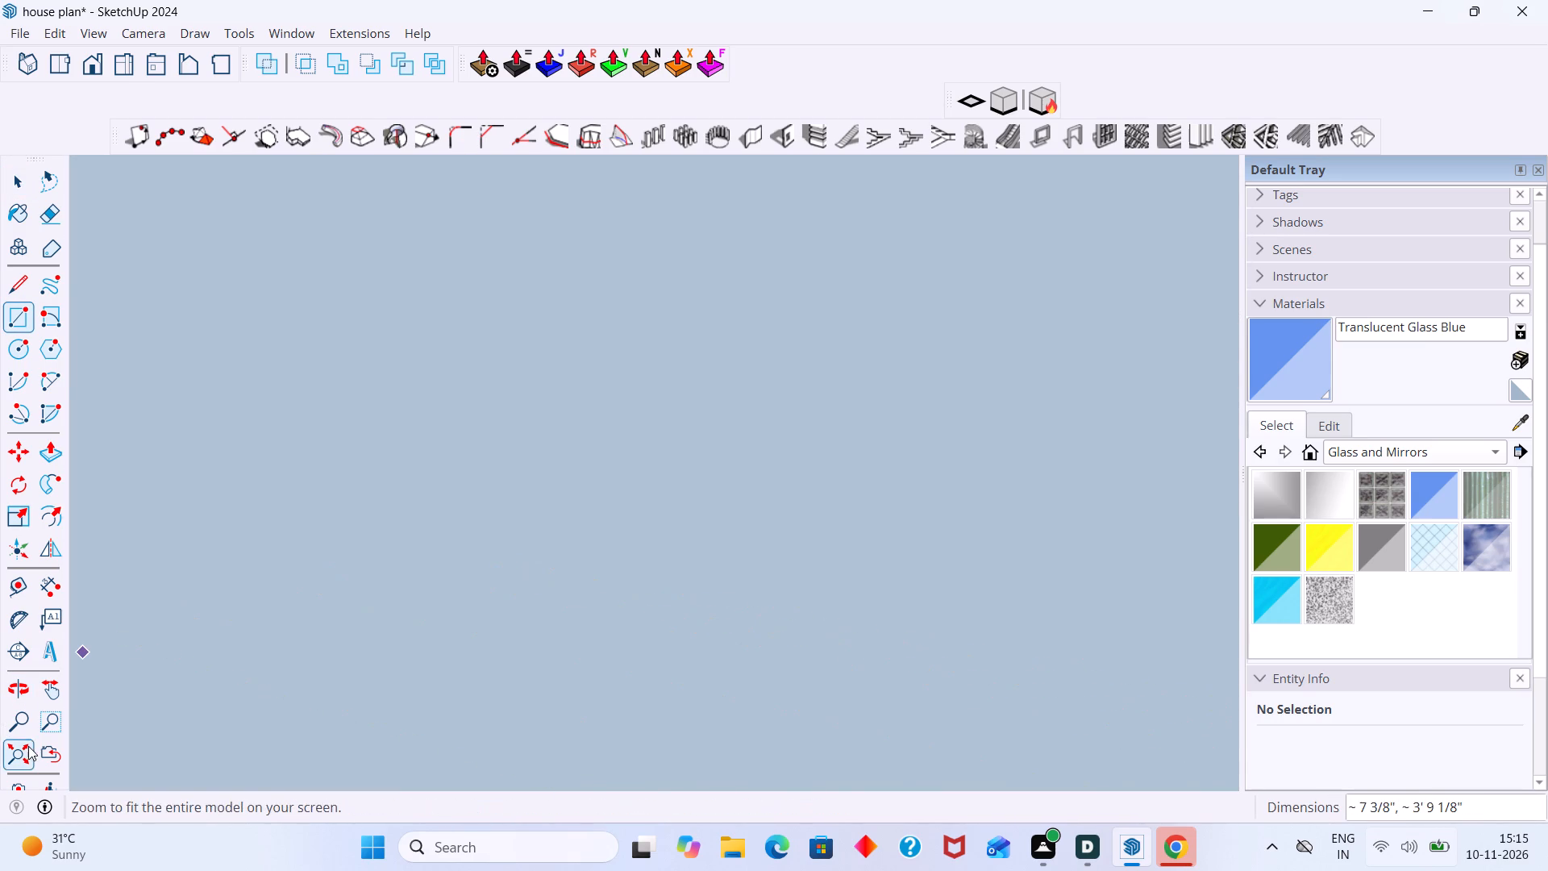
pyautogui.click(26, 746)
pyautogui.scroll(-5, 278, 680)
pyautogui.moveTo(451, 590); pyautogui.dragTo(309, 582, button='middle')
pyautogui.scroll(10, 437, 461)
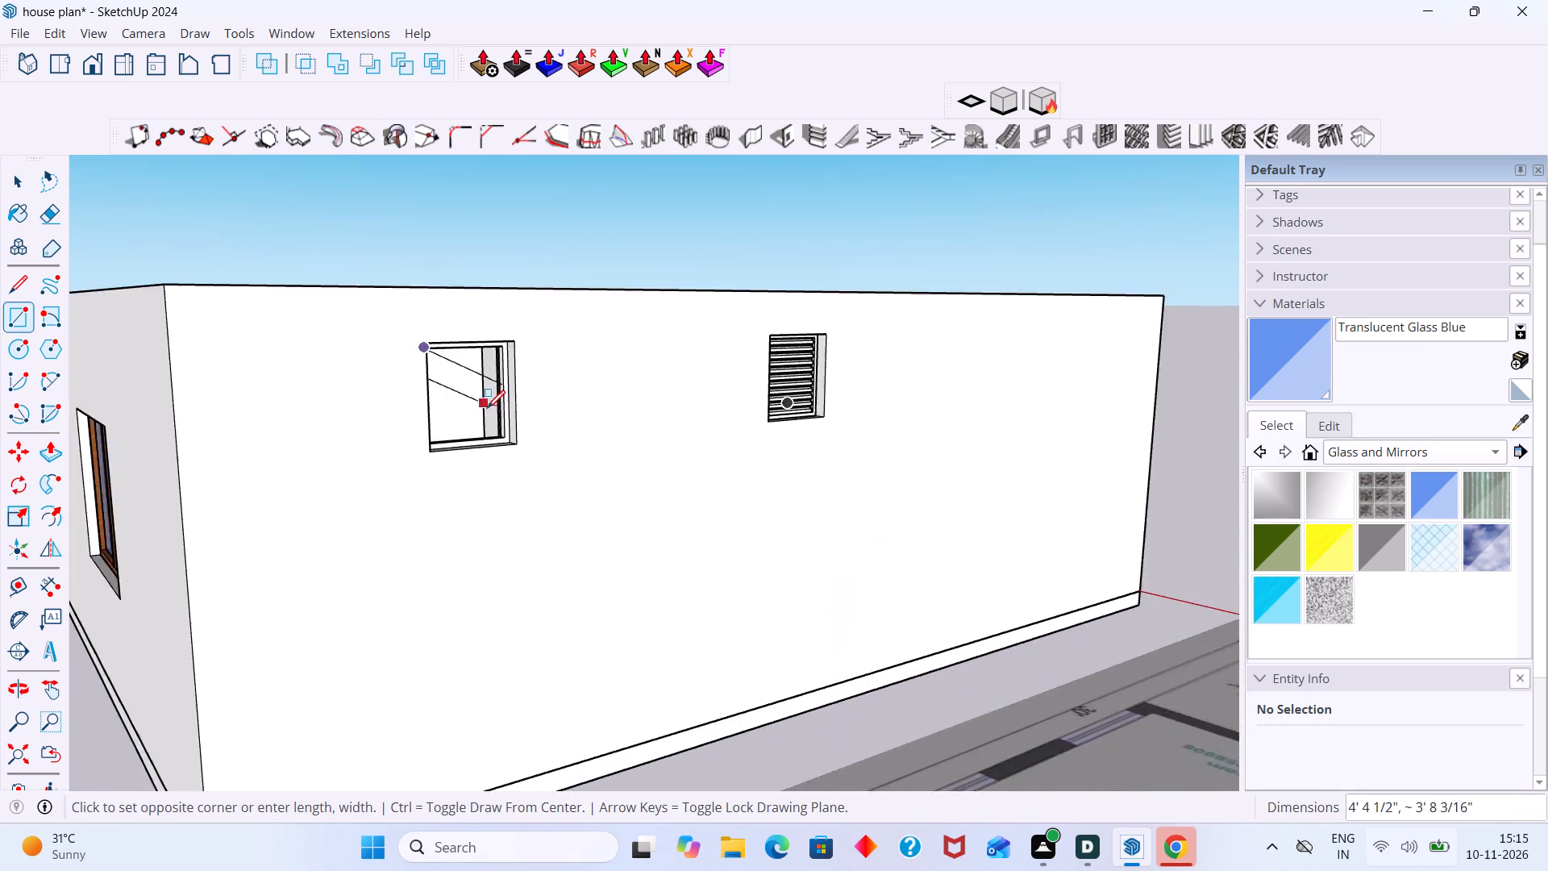
pyautogui.scroll(20, 487, 408)
pyautogui.scroll(6, 487, 408)
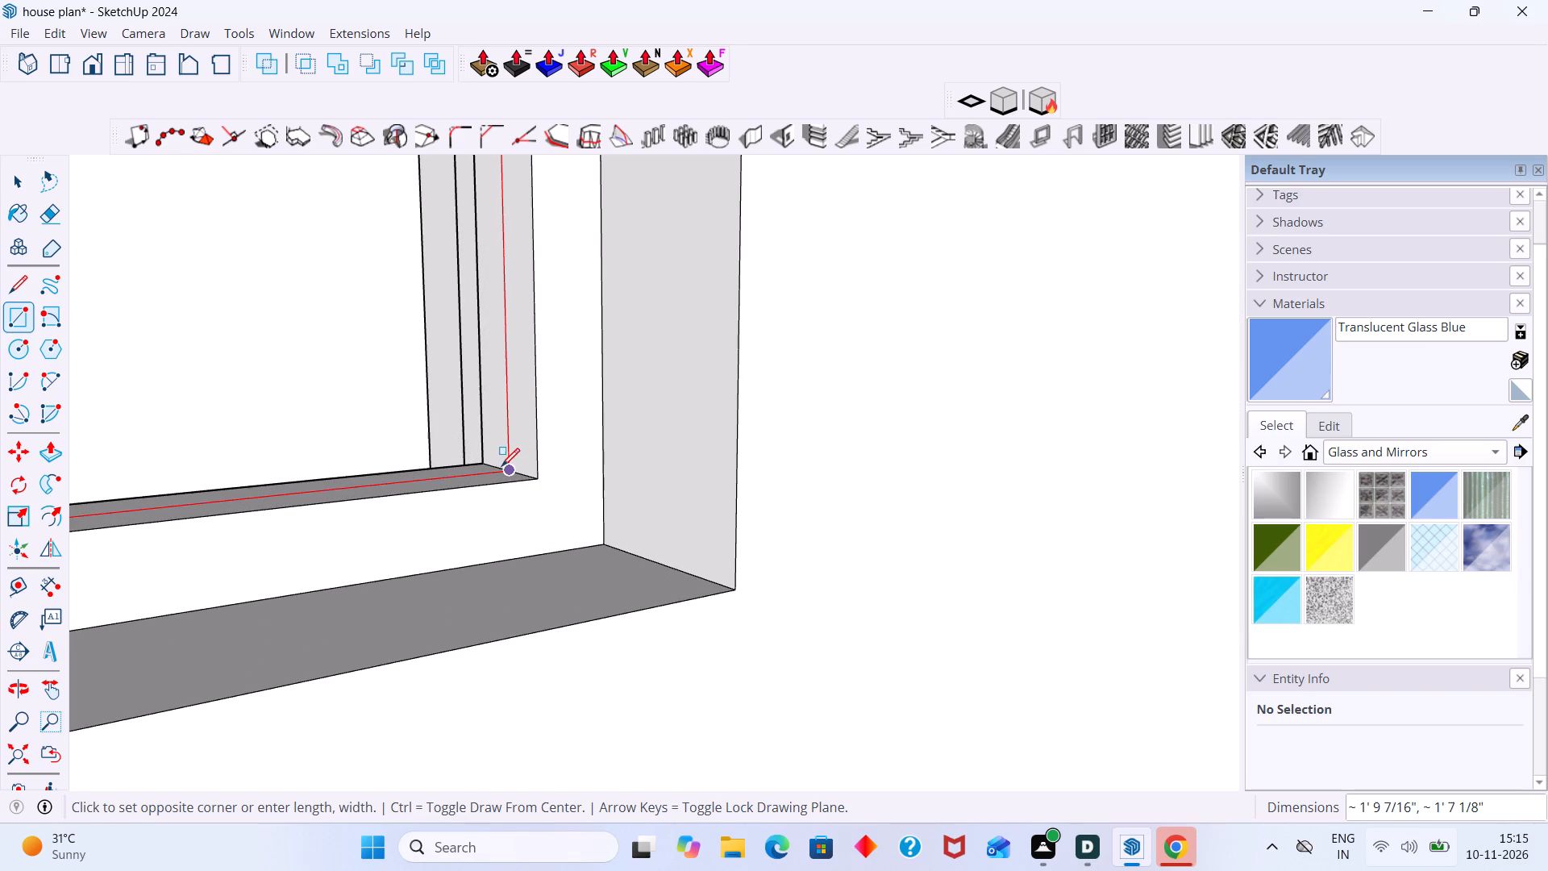
pyautogui.click(506, 470)
# Create horizontal louvres on the new rectangular face with 1" depth, 1" thickness, 2" spacing and middle location.
pyautogui.press('space')
pyautogui.click(442, 459)
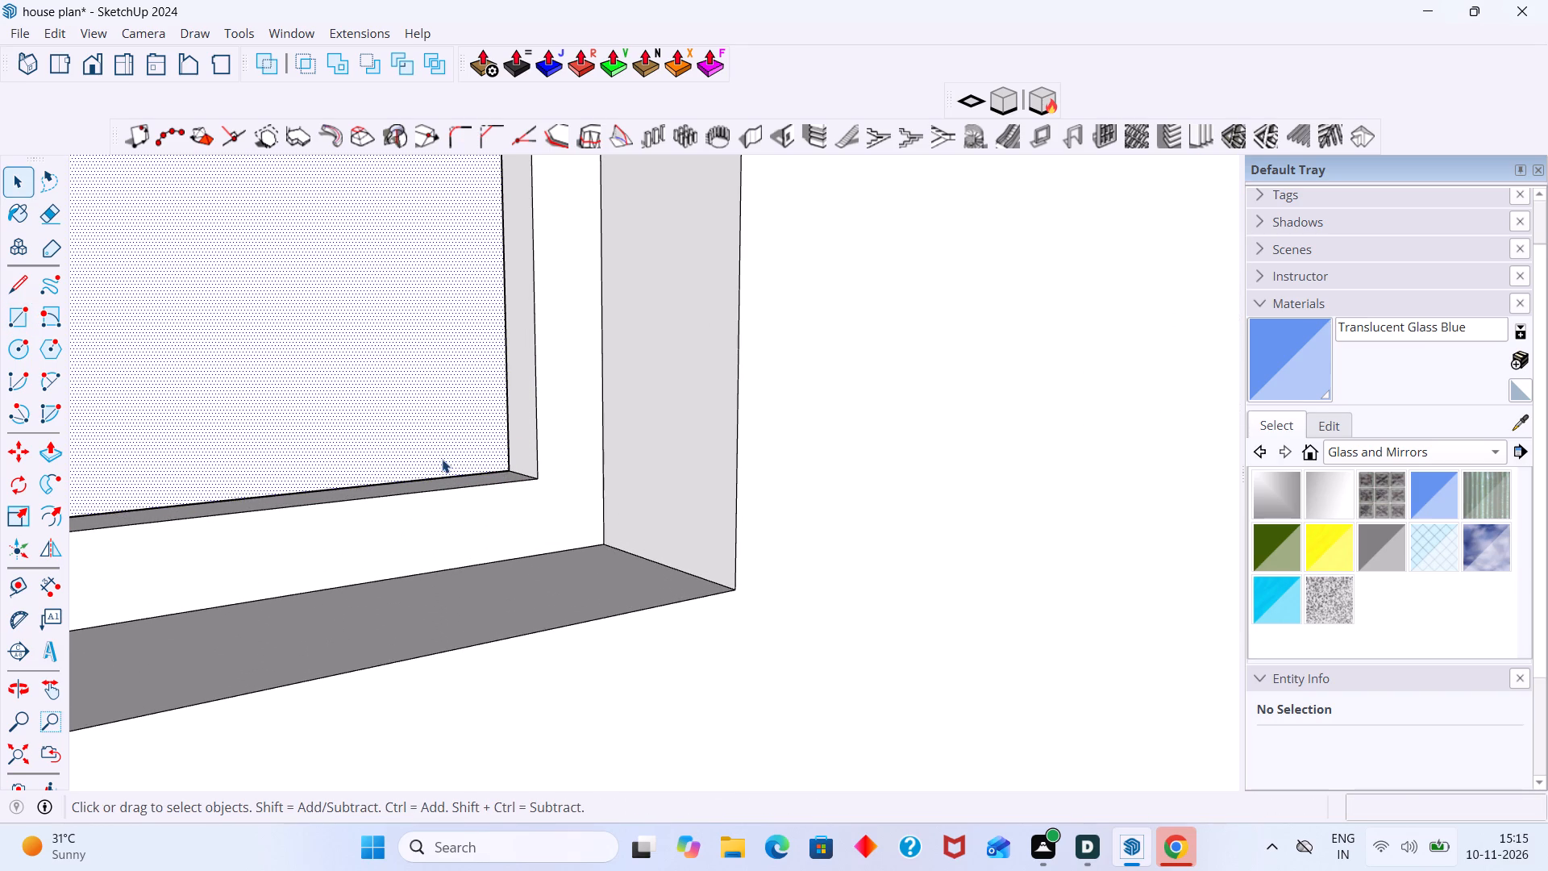
pyautogui.click(1177, 127)
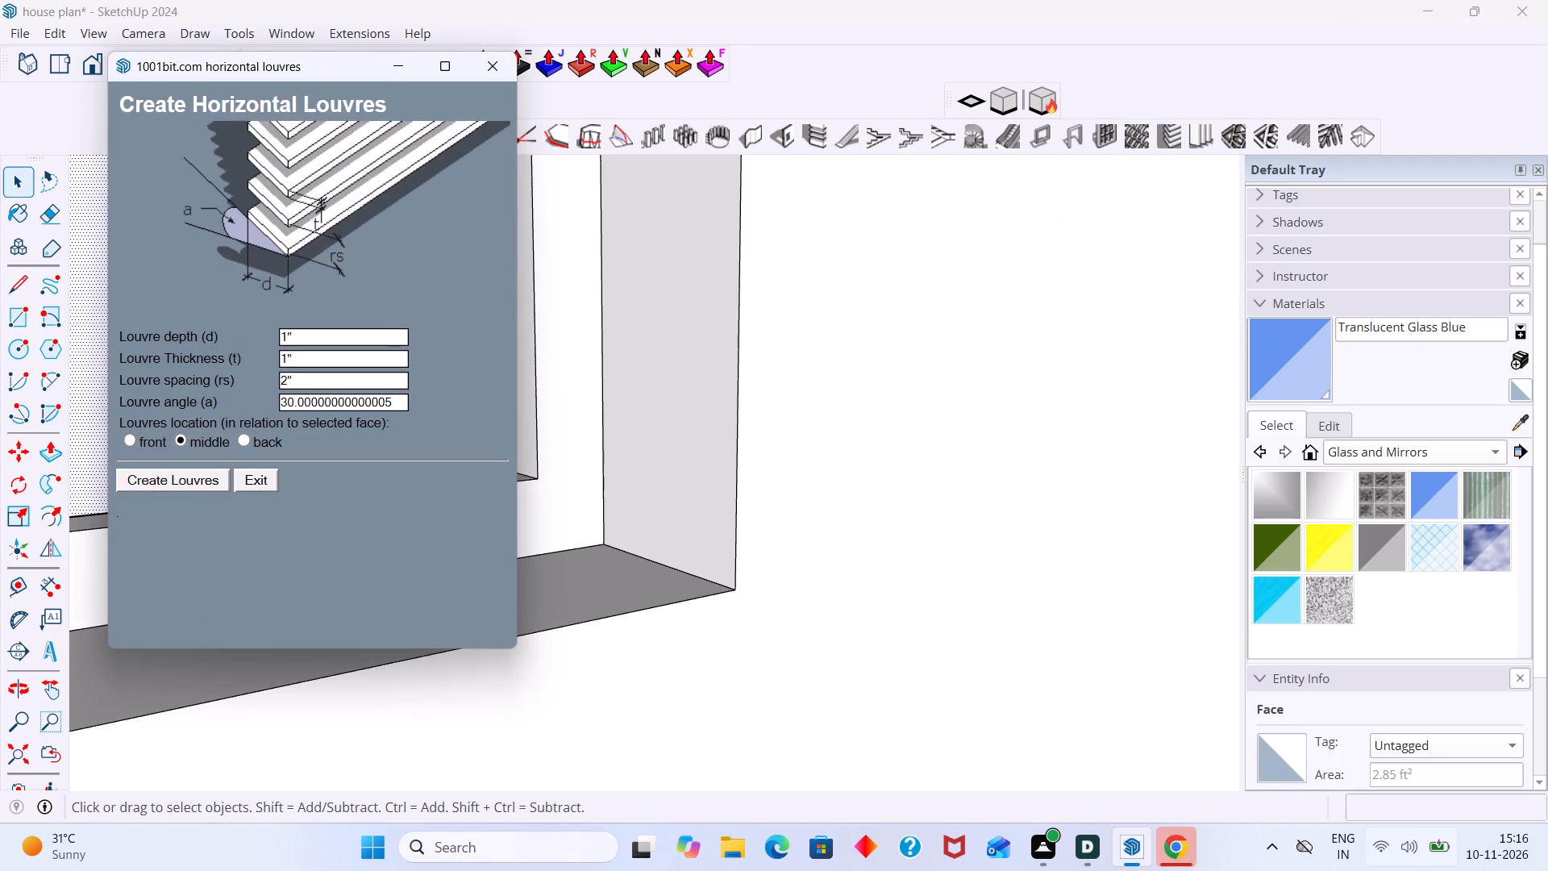
pyautogui.click(193, 487)
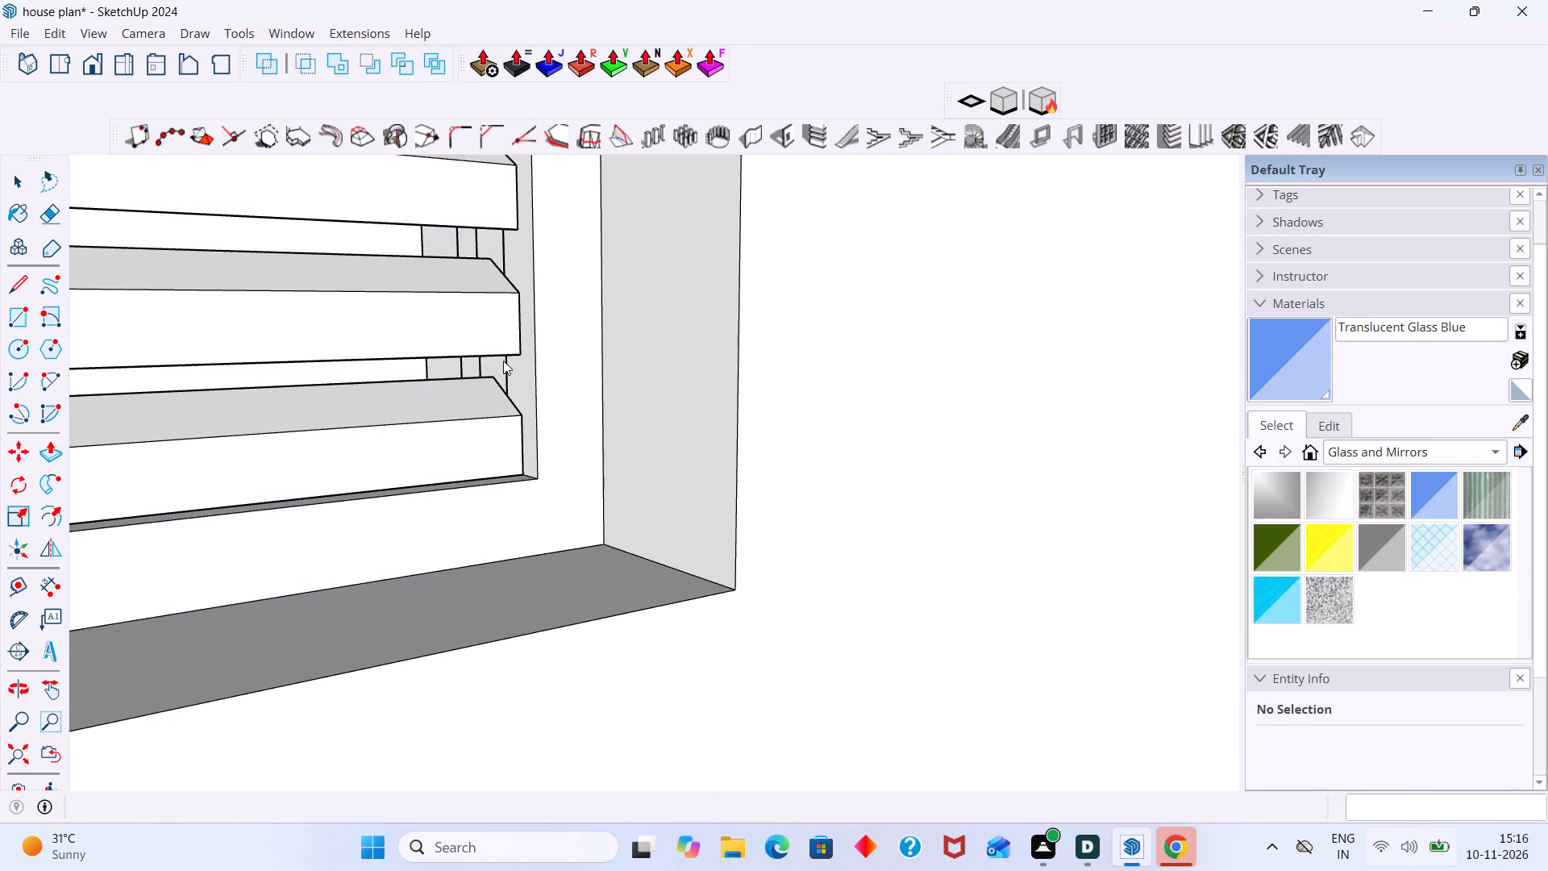
pyautogui.scroll(-20, 505, 370)
pyautogui.scroll(-13, 505, 370)
pyautogui.moveTo(597, 440); pyautogui.dragTo(412, 491, button='middle')
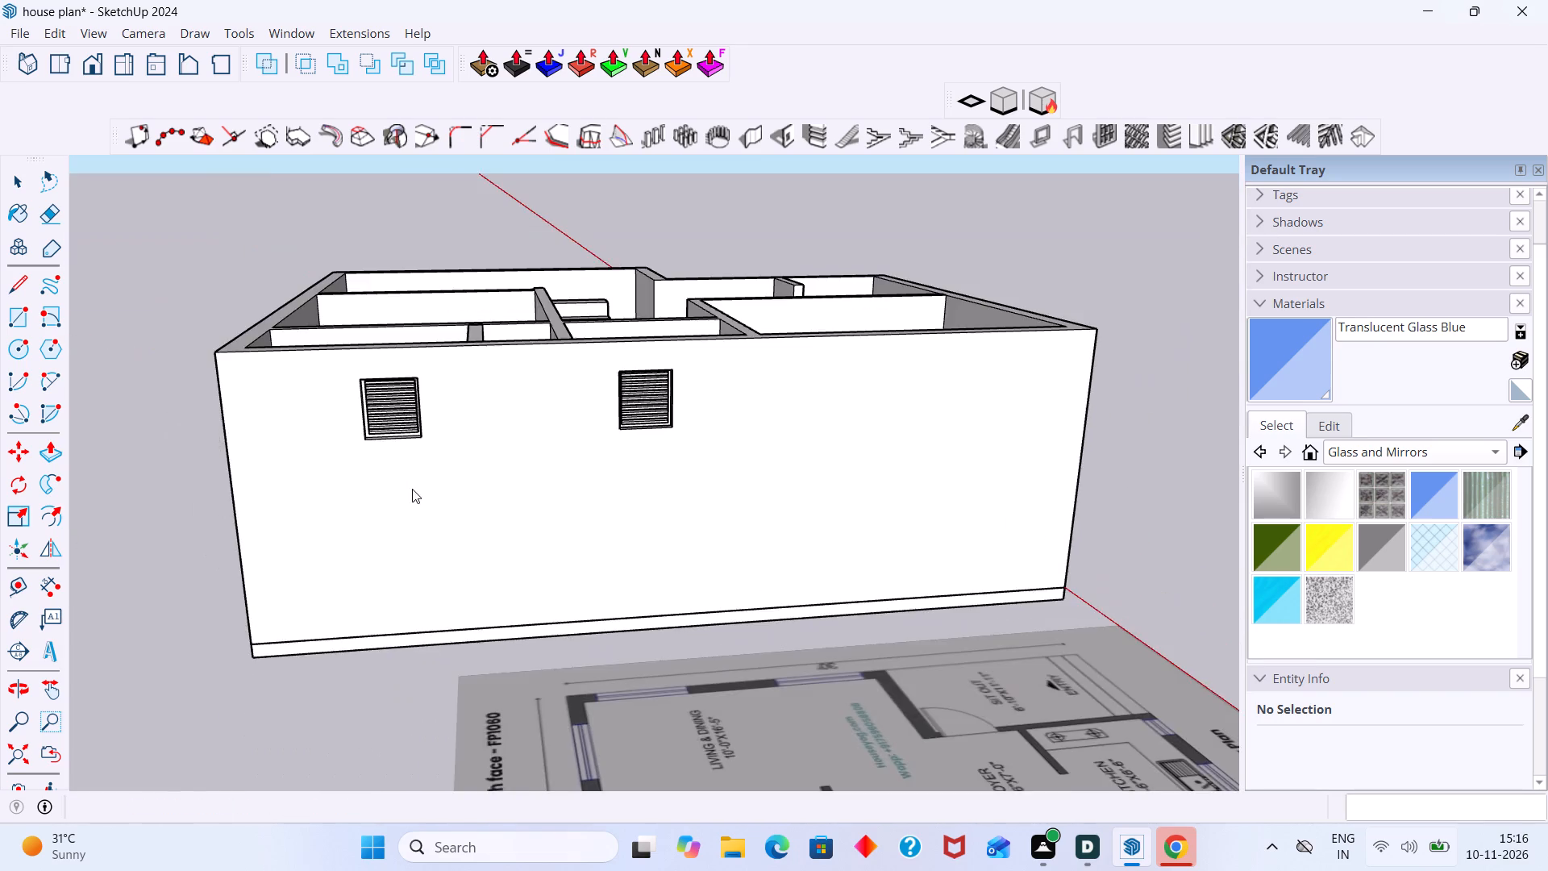
# Show the Wood material collection for colouring the newly louvred ventilation frame.
pyautogui.scroll(20, 394, 444)
pyautogui.scroll(8, 394, 444)
pyautogui.click(429, 430)
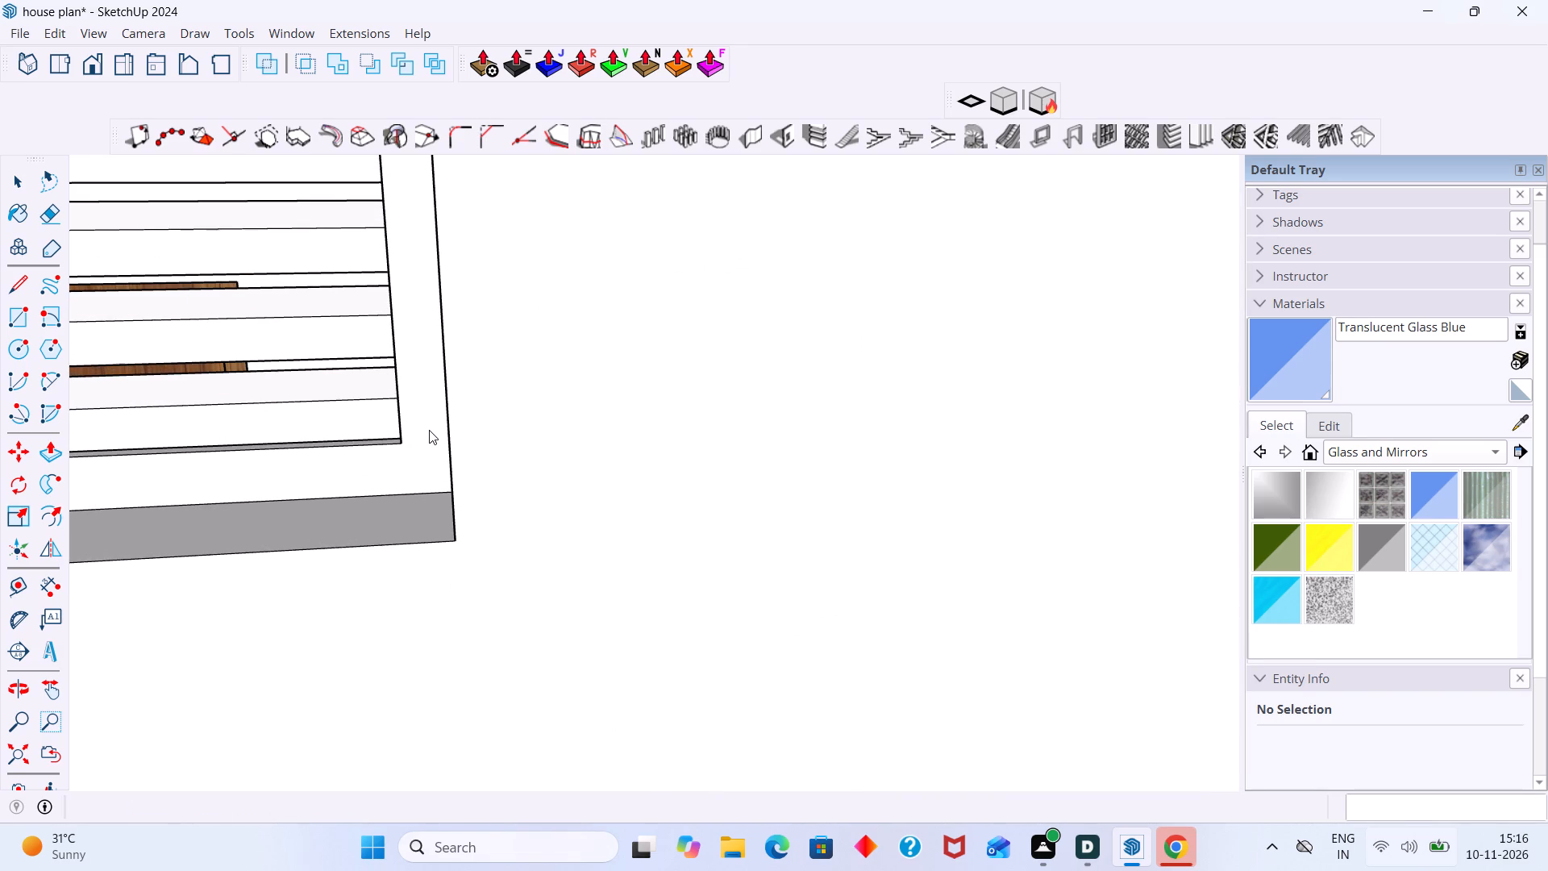
pyautogui.doubleClick(429, 430)
pyautogui.scroll(-8, 423, 439)
pyautogui.click(424, 451)
pyautogui.doubleClick(418, 449)
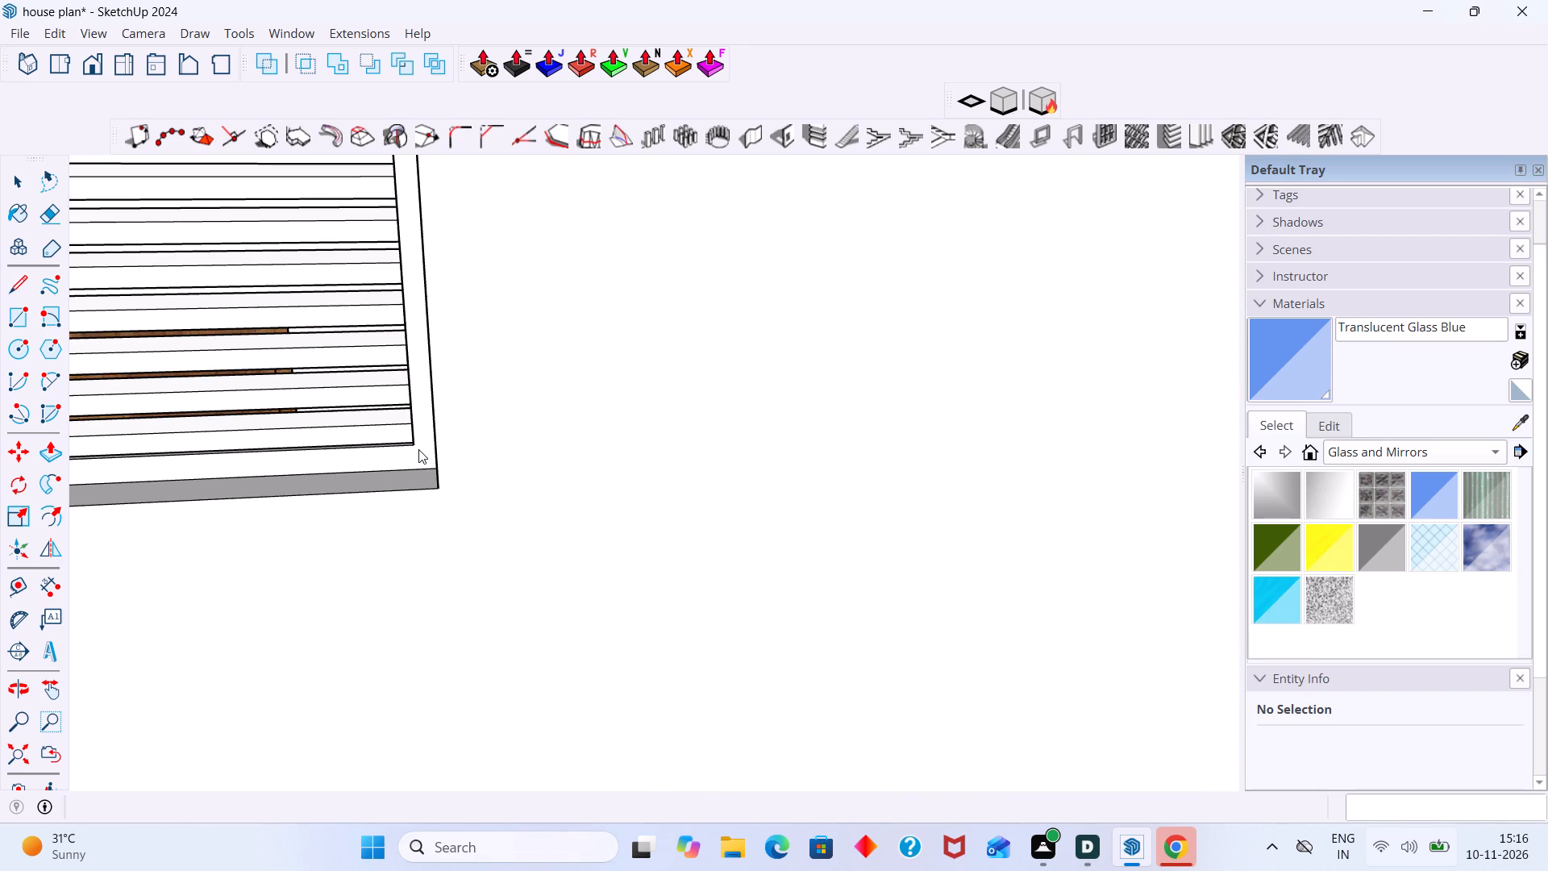
pyautogui.scroll(3, 418, 448)
pyautogui.click(1496, 456)
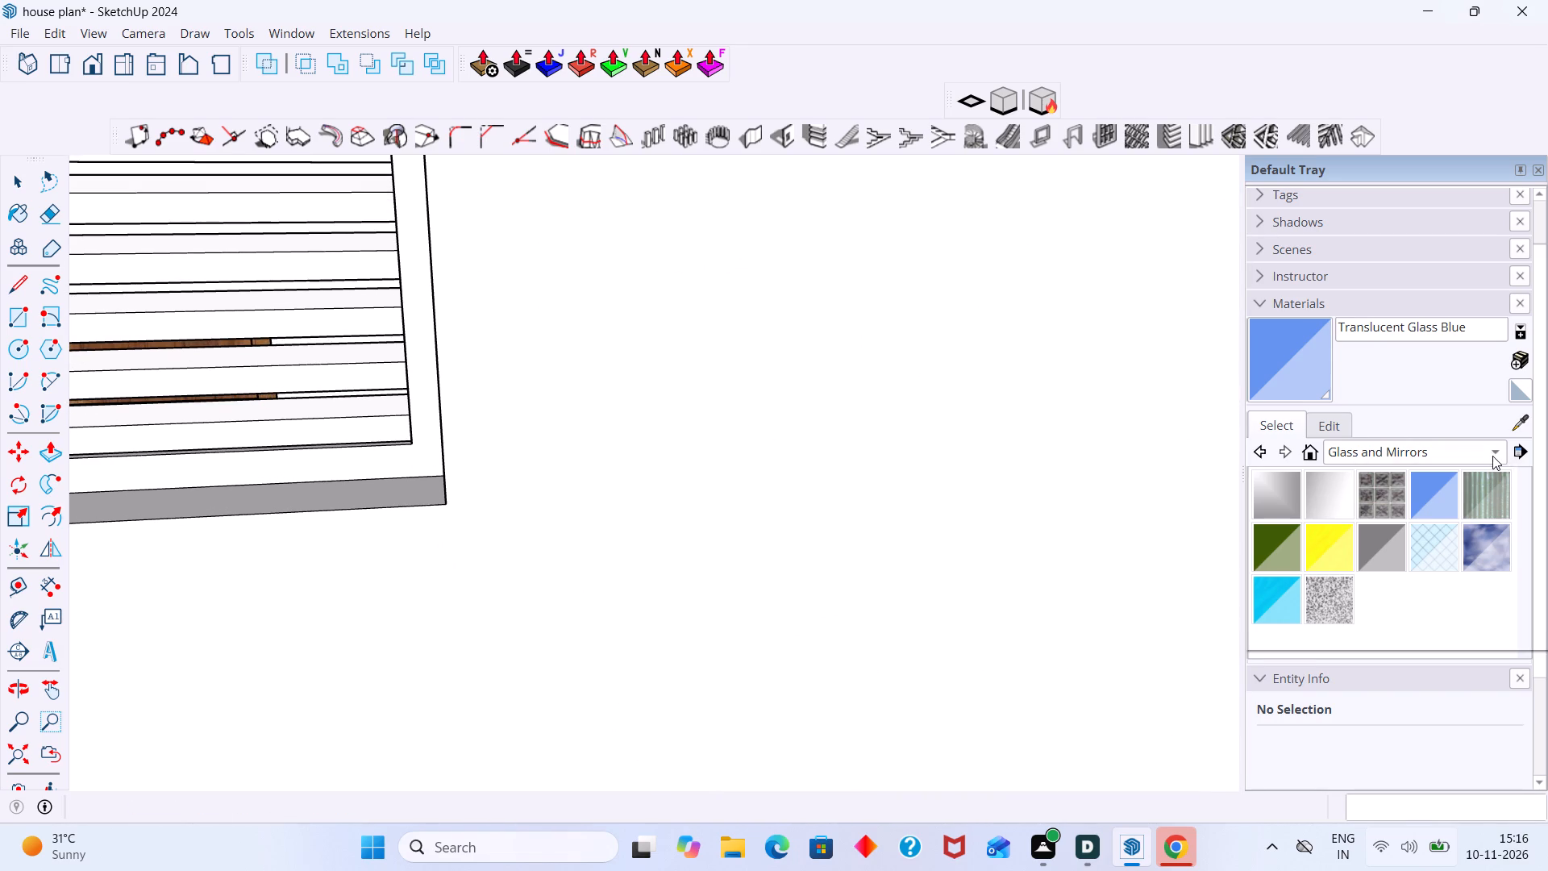
pyautogui.click(1336, 621)
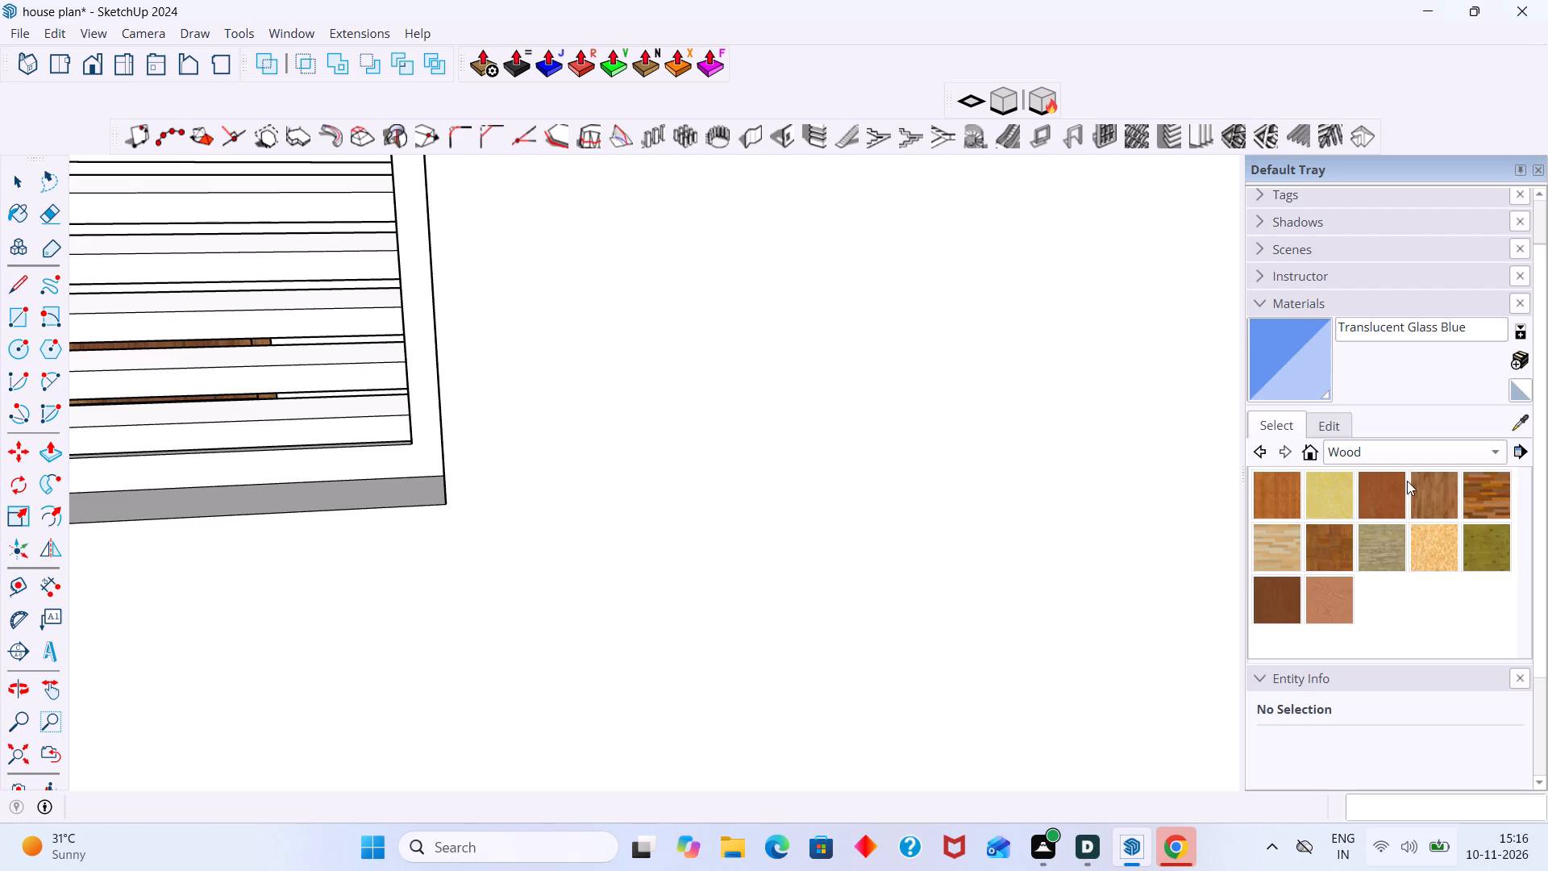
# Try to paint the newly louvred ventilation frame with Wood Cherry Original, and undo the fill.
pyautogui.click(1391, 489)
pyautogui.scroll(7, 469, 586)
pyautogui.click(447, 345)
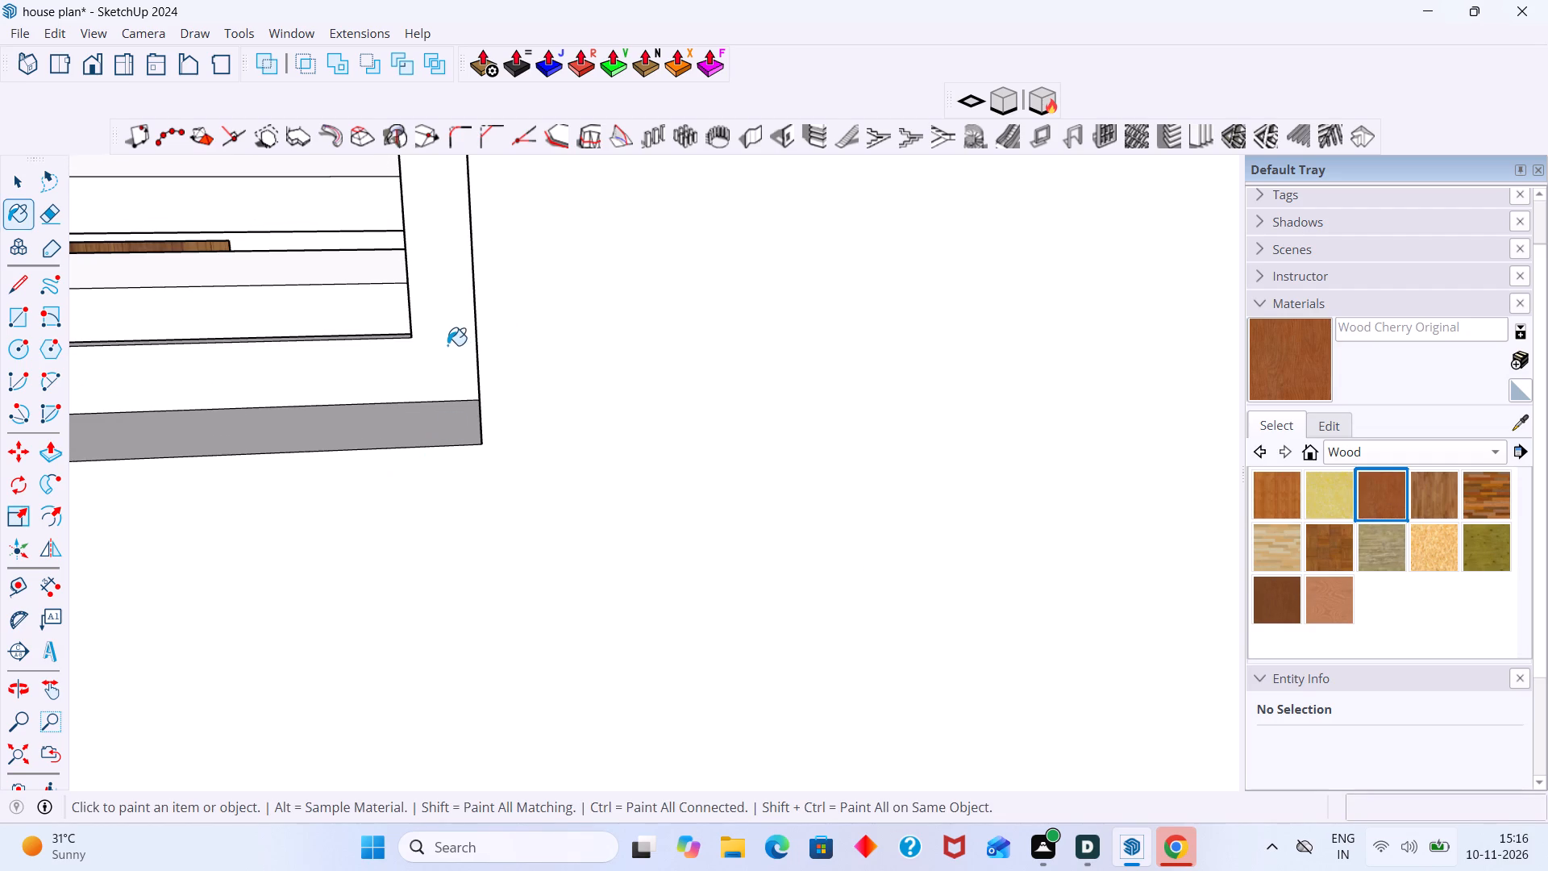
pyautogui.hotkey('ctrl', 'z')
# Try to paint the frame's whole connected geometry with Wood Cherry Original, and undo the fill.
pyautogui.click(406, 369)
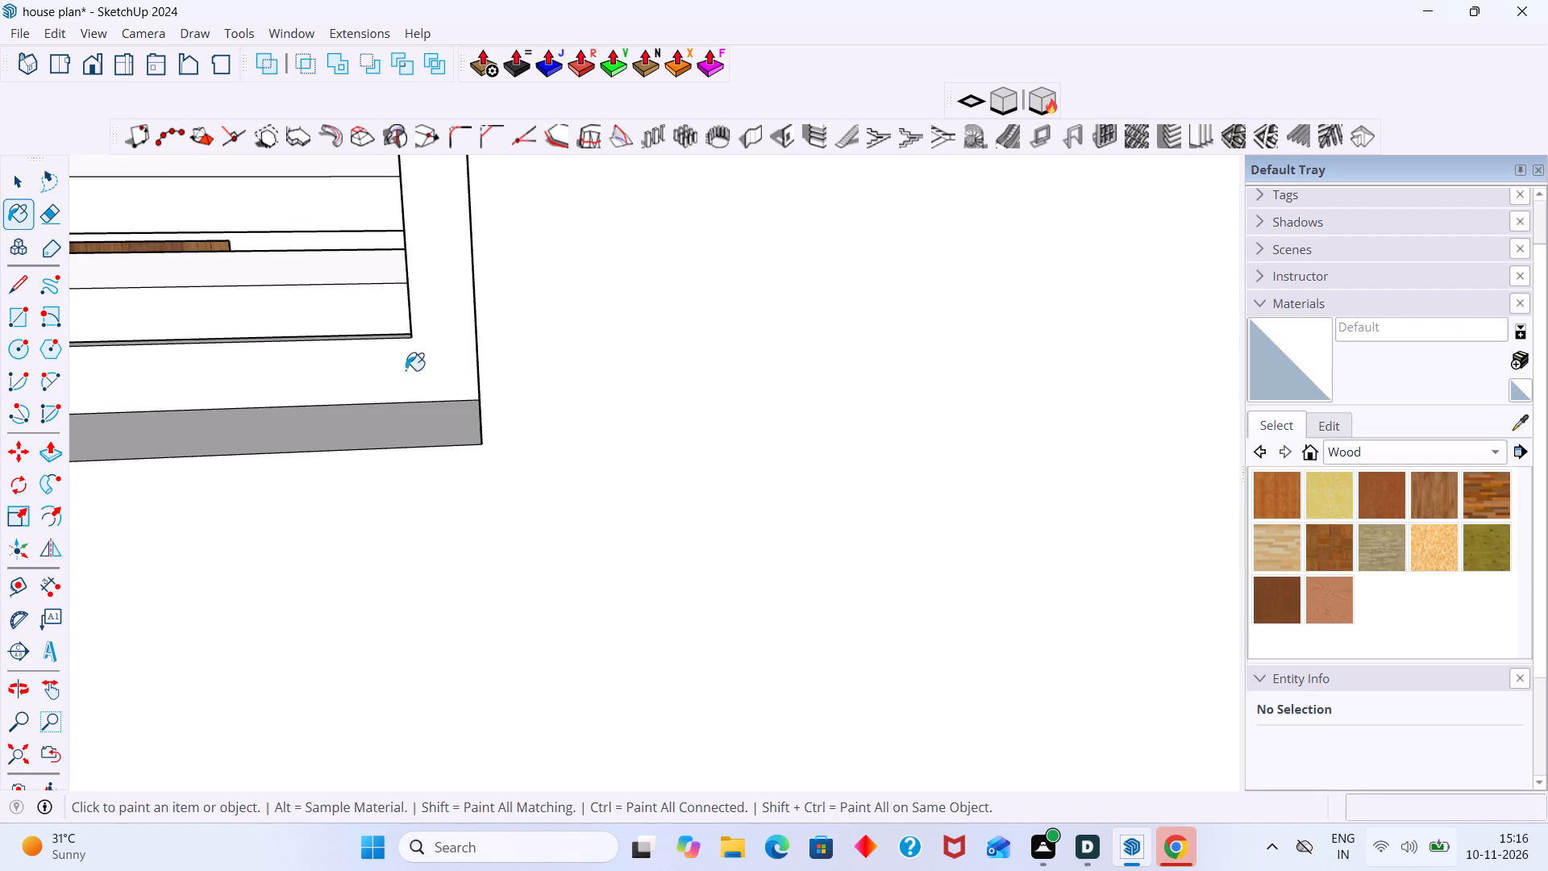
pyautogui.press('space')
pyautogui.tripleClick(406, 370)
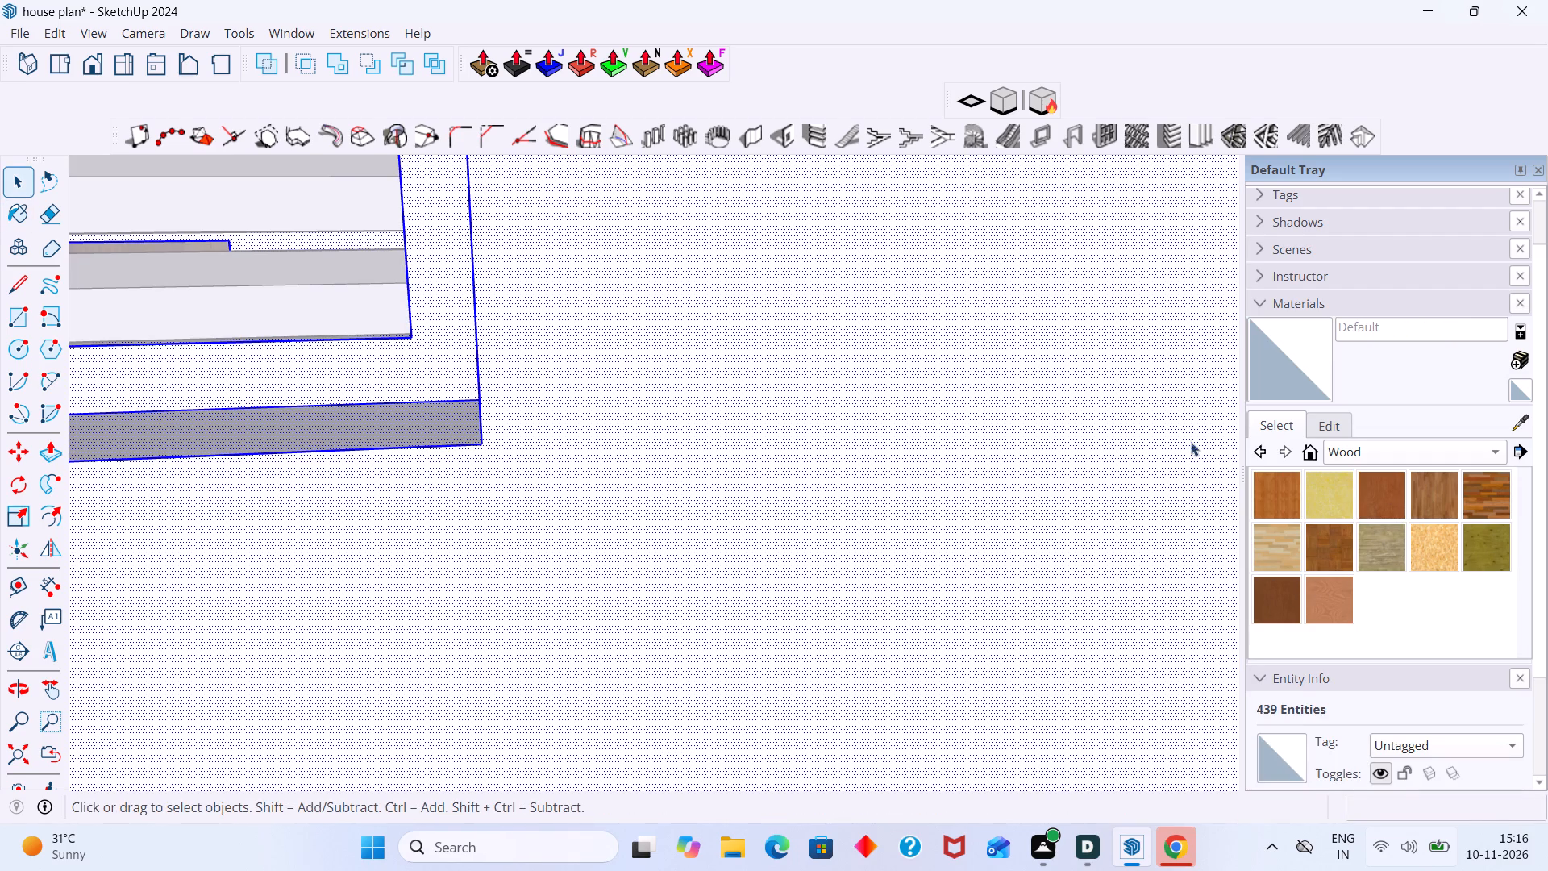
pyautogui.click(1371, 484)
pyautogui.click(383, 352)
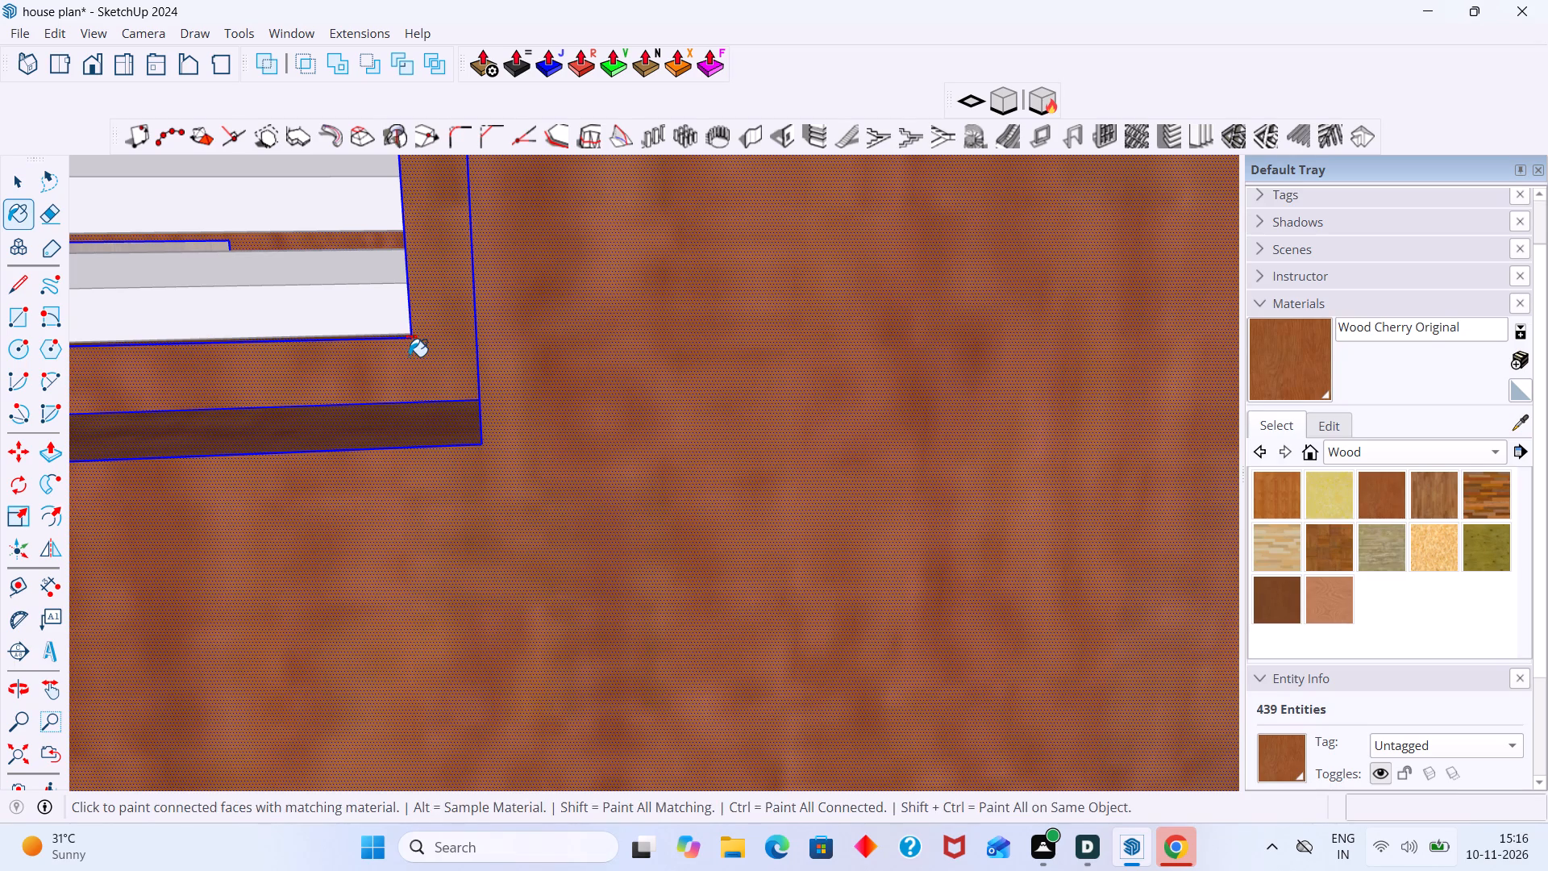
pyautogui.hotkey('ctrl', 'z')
# Paint only the outer face of the newly louvred ventilation frame with Wood Cherry Original.
pyautogui.press('space')
pyautogui.doubleClick(418, 374)
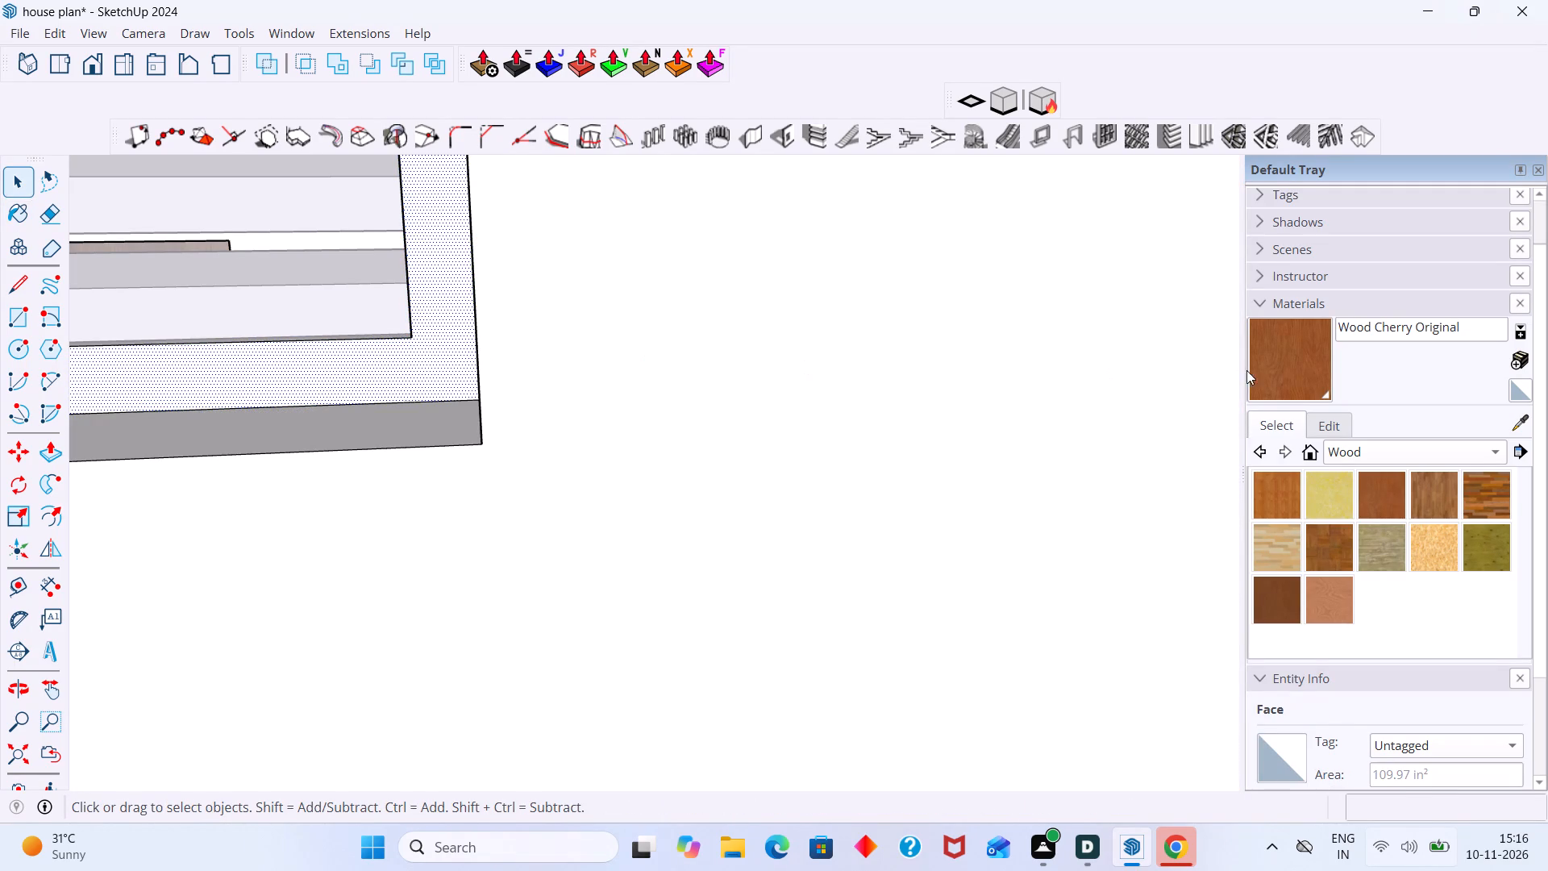
pyautogui.click(1295, 364)
pyautogui.click(390, 382)
pyautogui.scroll(1, 396, 351)
pyautogui.scroll(-13, 396, 351)
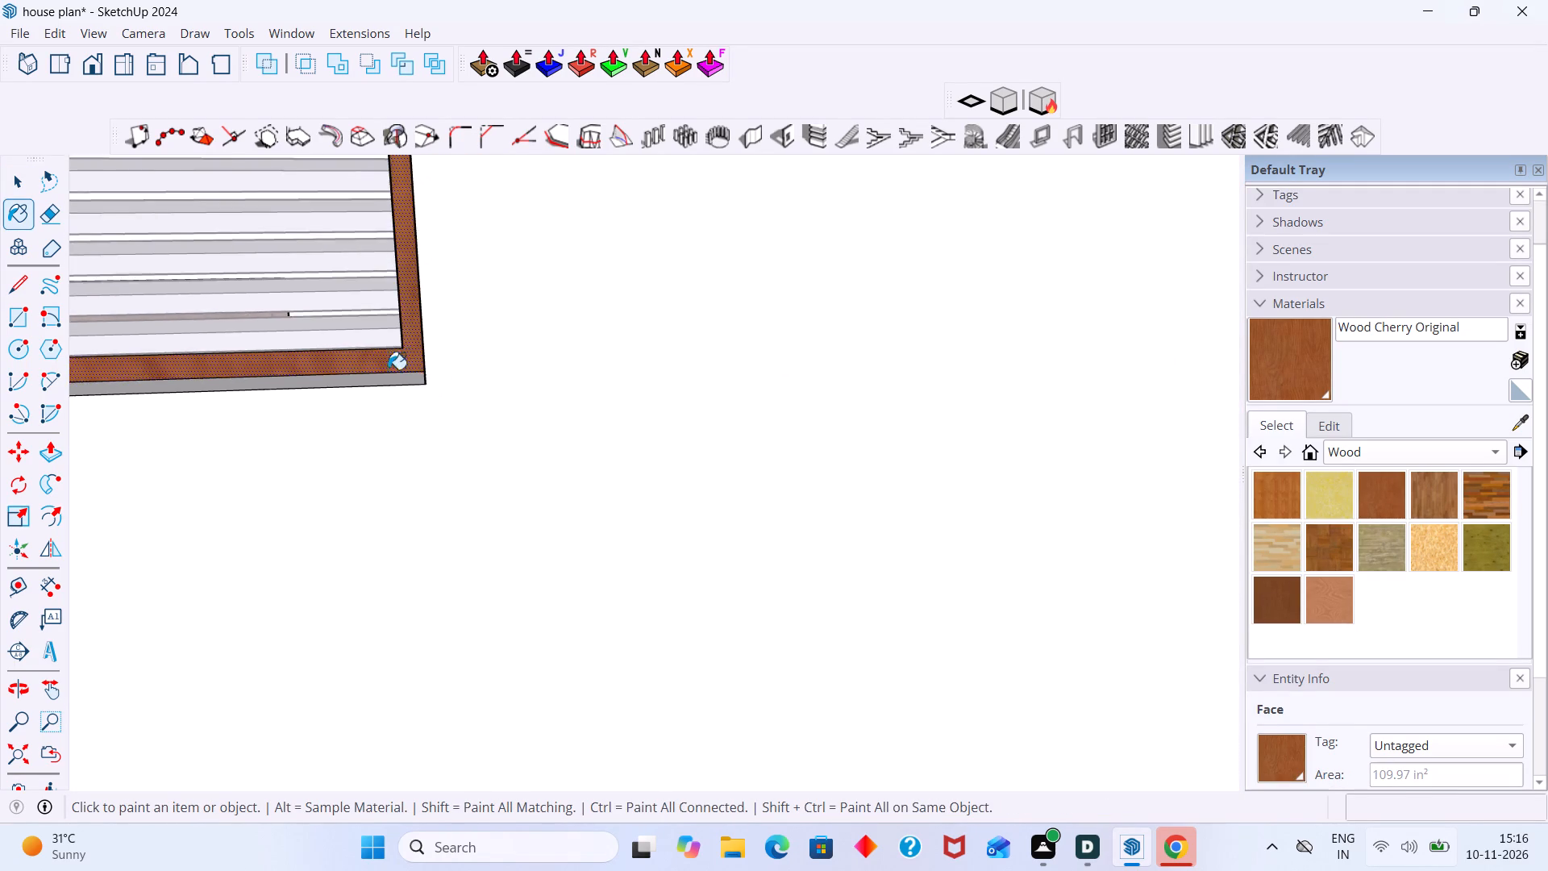
pyautogui.scroll(-5, 388, 369)
# Paint the same frame's room-side face and the inner side and bottom faces around the louvres with Wood Cherry Original.
pyautogui.moveTo(166, 340); pyautogui.dragTo(672, 554, button='middle')
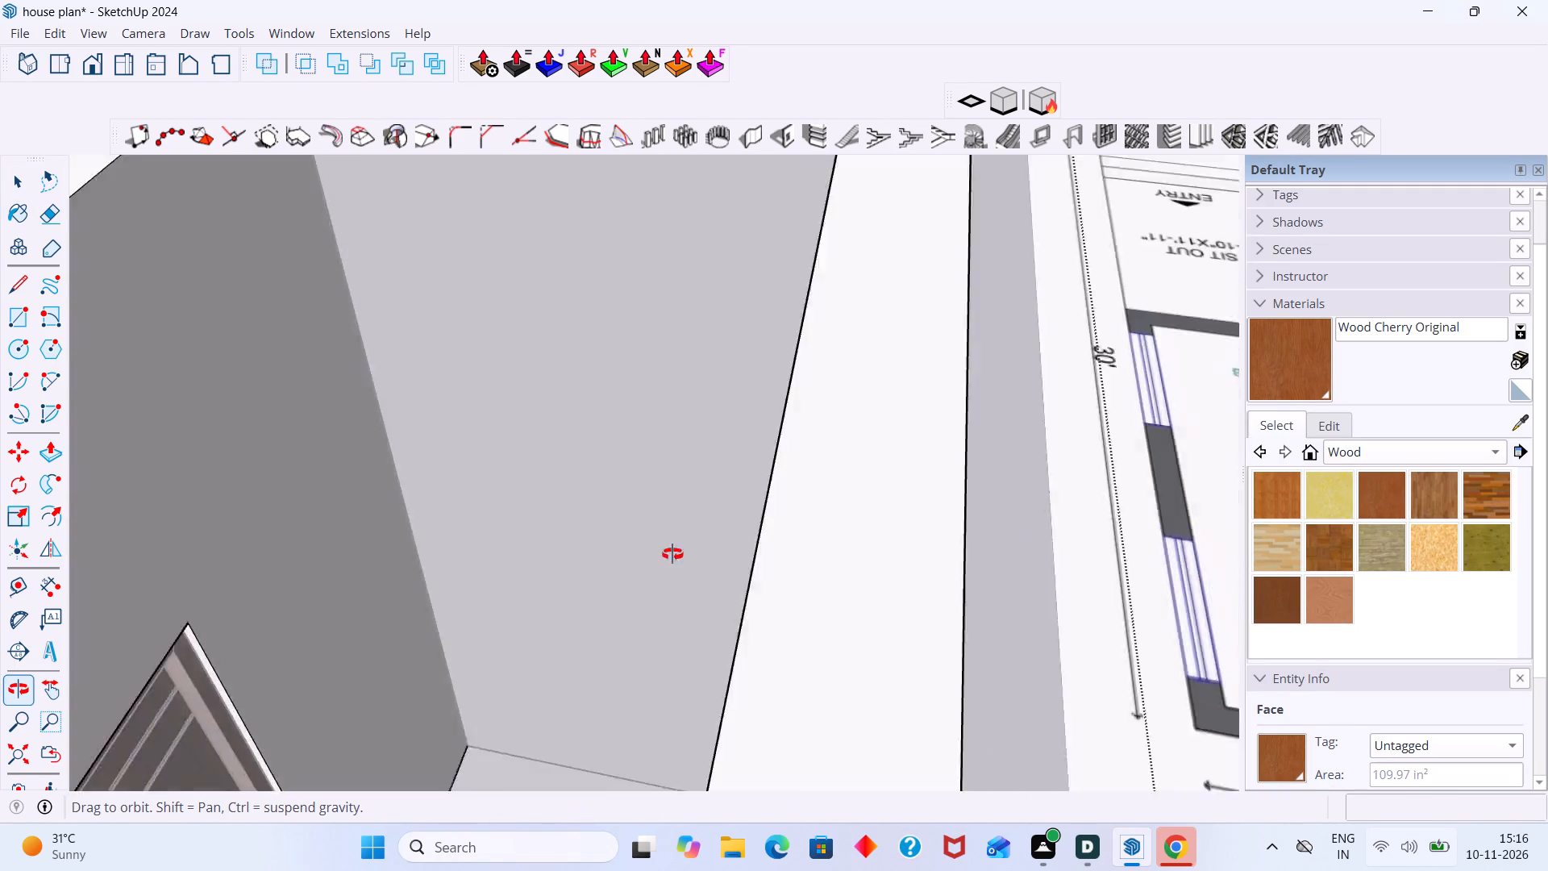
pyautogui.moveTo(672, 554); pyautogui.dragTo(948, 552, button='middle')
pyautogui.scroll(13, 993, 454)
pyautogui.click(997, 384)
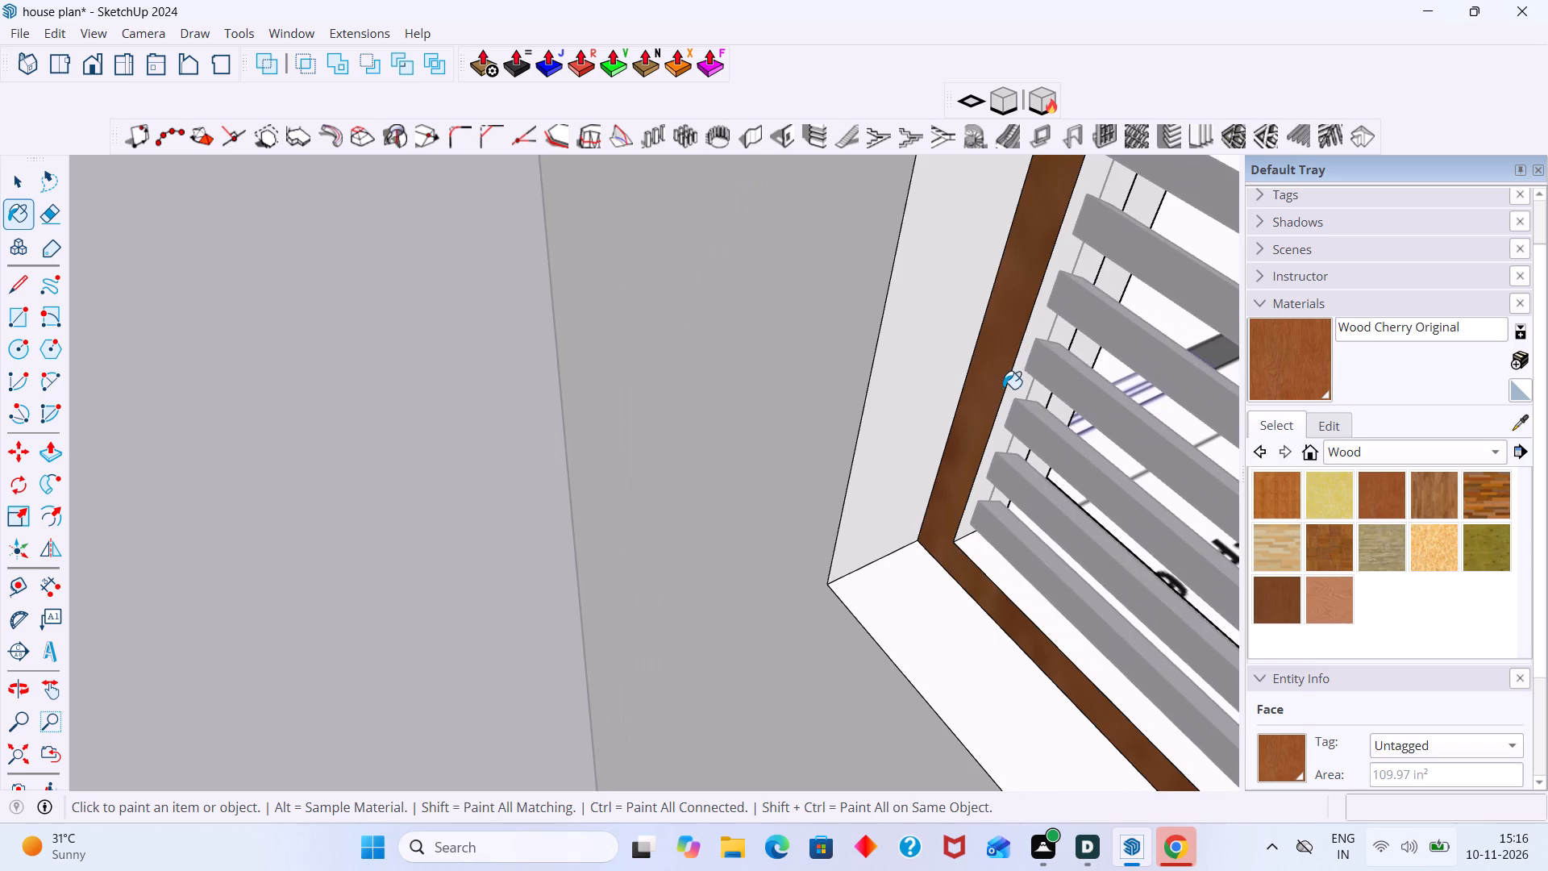
pyautogui.scroll(1, 1003, 389)
pyautogui.scroll(-3, 1004, 390)
pyautogui.scroll(11, 1016, 415)
pyautogui.click(1010, 374)
pyautogui.scroll(-9, 1012, 369)
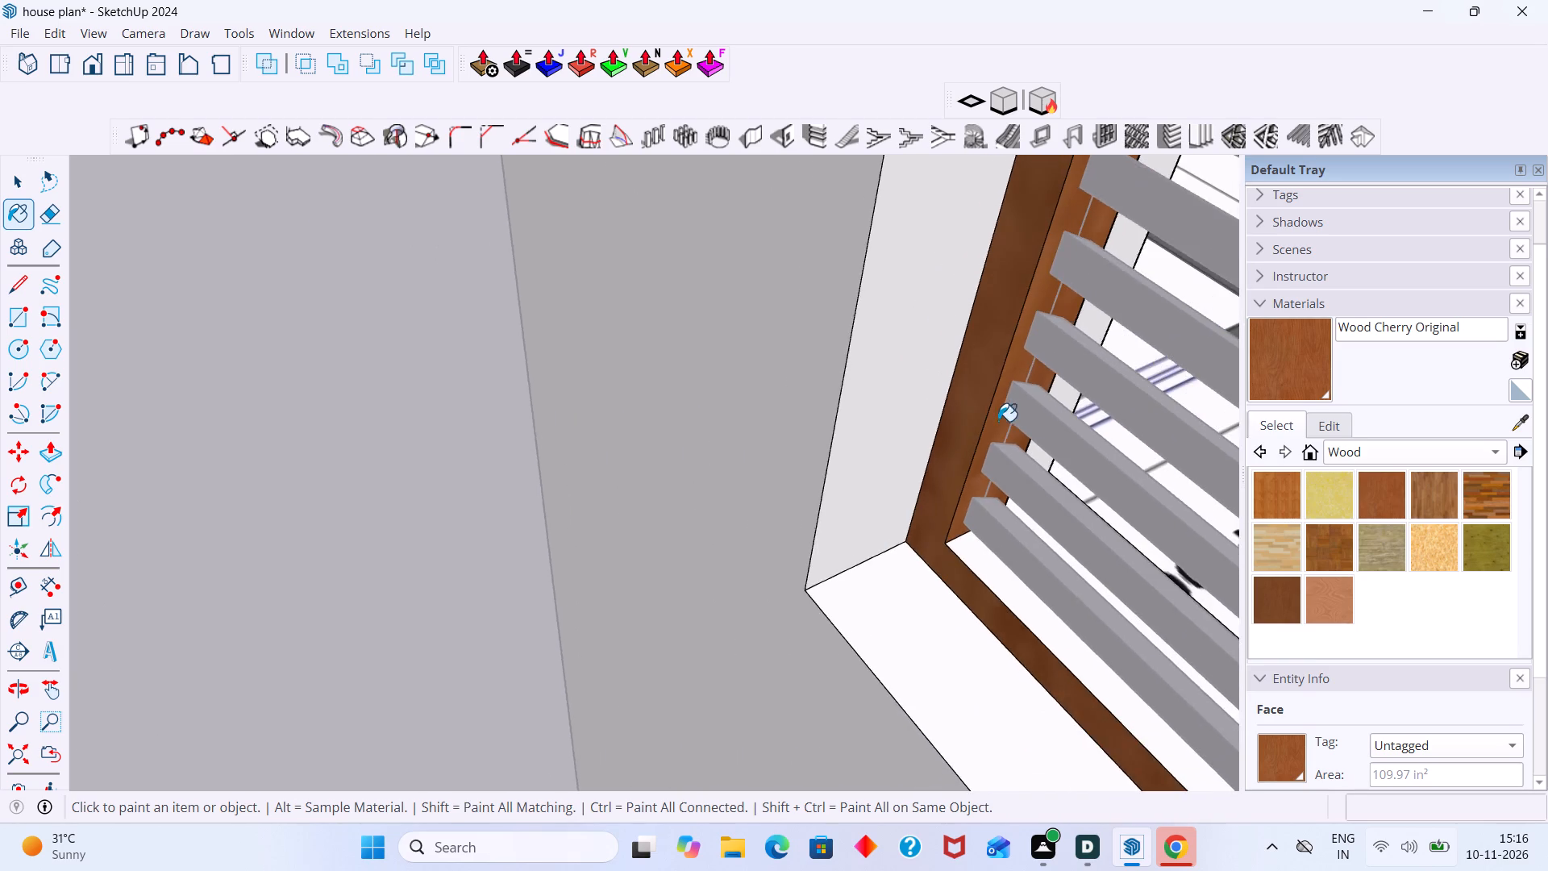
pyautogui.moveTo(1001, 418); pyautogui.dragTo(1242, 514, button='middle')
pyautogui.scroll(6, 1018, 441)
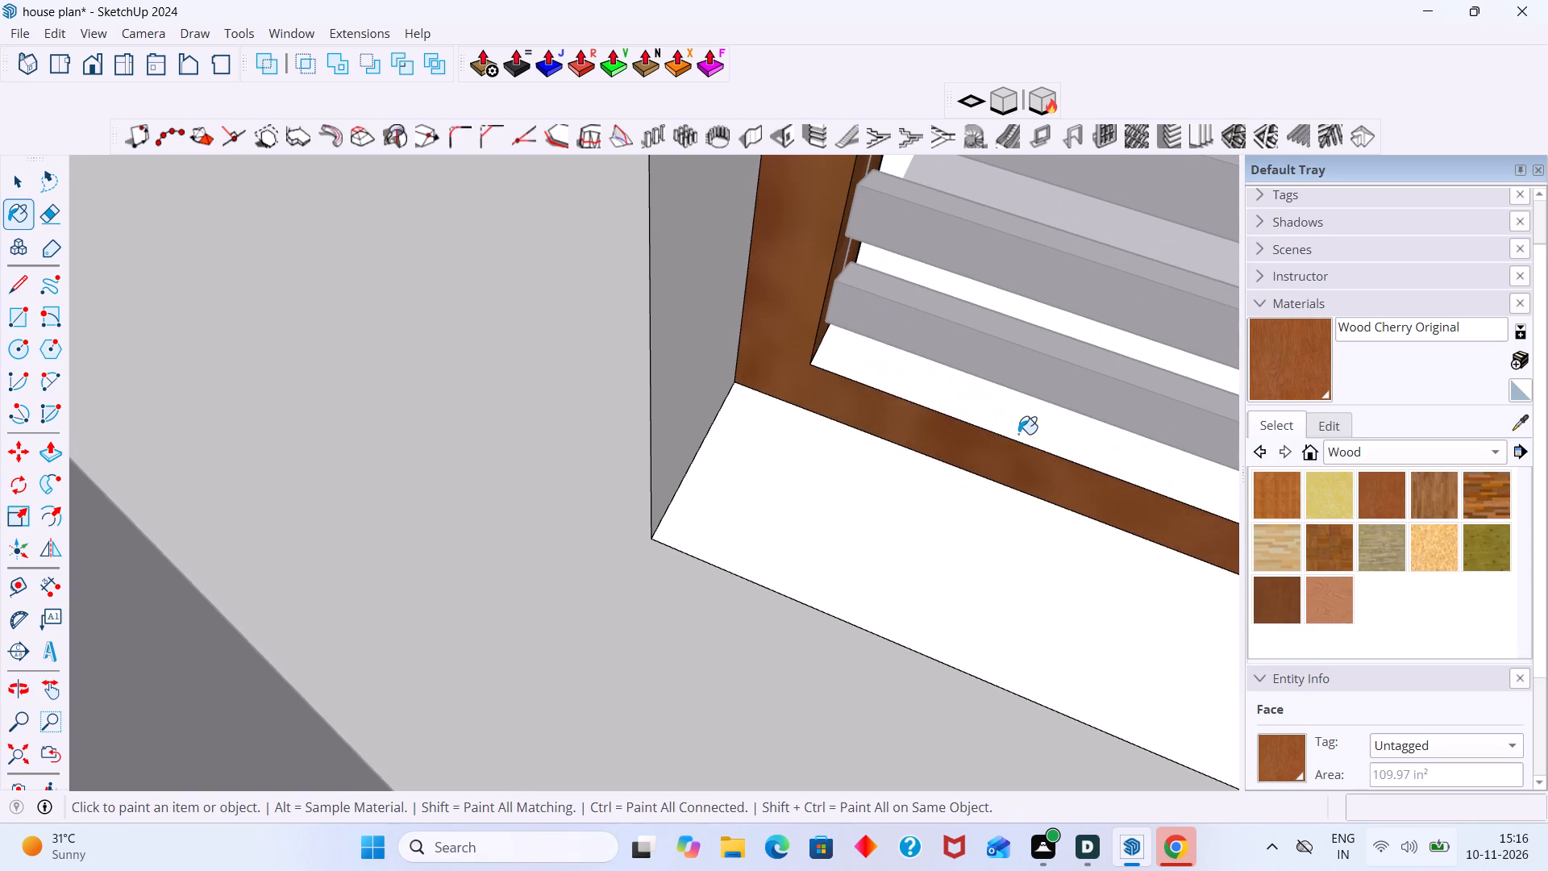
pyautogui.click(1018, 428)
pyautogui.scroll(-8, 1009, 425)
pyautogui.keyDown('shift'); pyautogui.moveTo(961, 435); pyautogui.dragTo(445, 398, button='middle'); pyautogui.keyUp('shift')
pyautogui.scroll(-3, 543, 421)
pyautogui.moveTo(668, 415); pyautogui.dragTo(1017, 456, button='middle')
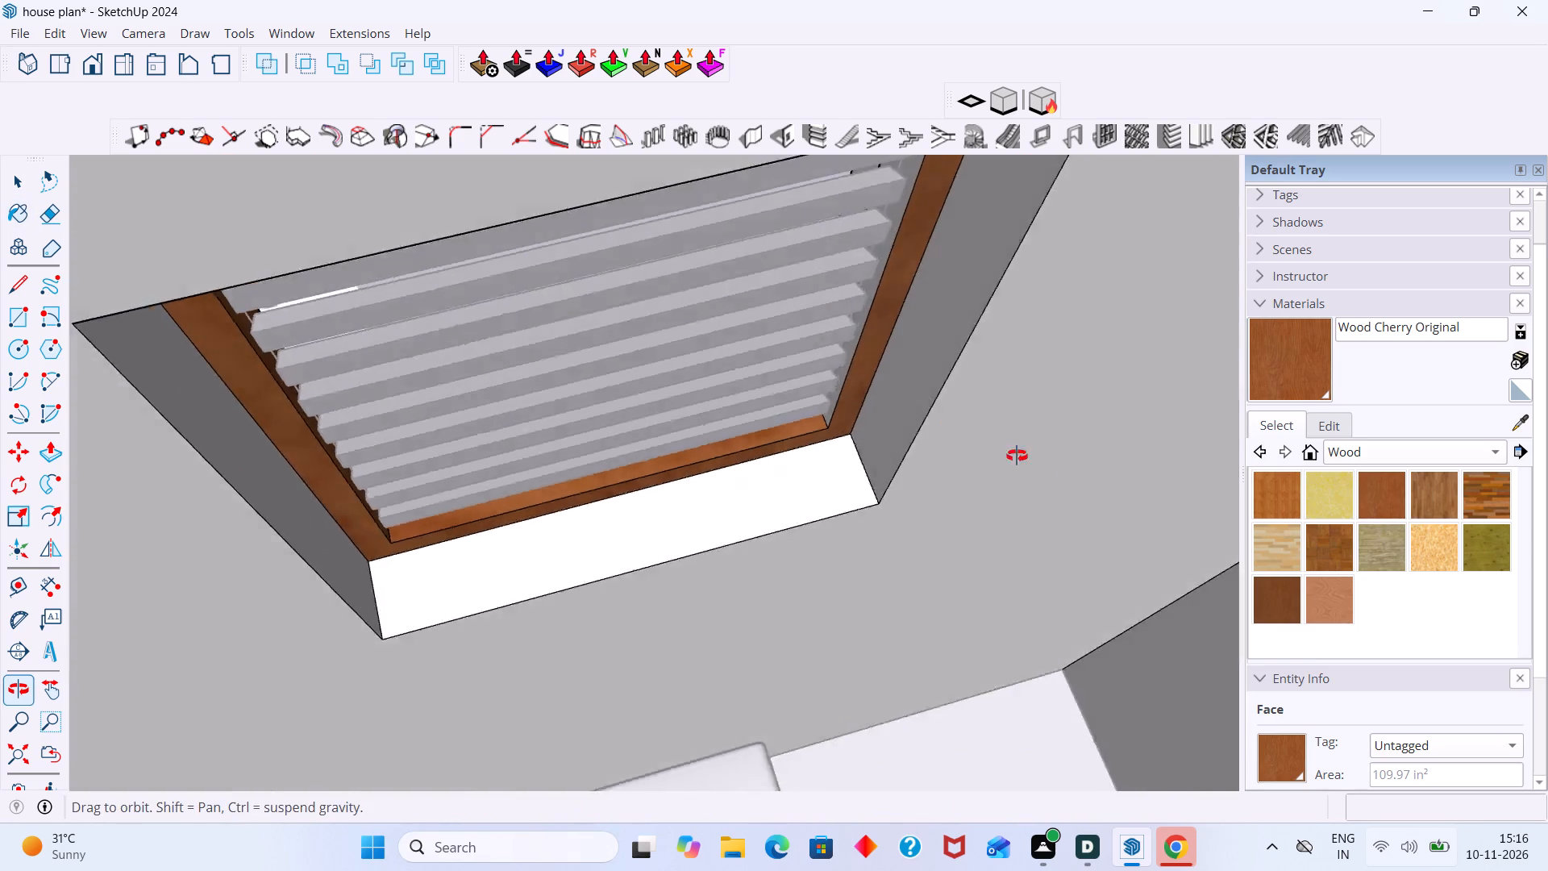
pyautogui.moveTo(1017, 456); pyautogui.dragTo(1057, 412, button='middle')
pyautogui.scroll(19, 751, 322)
pyautogui.click(821, 443)
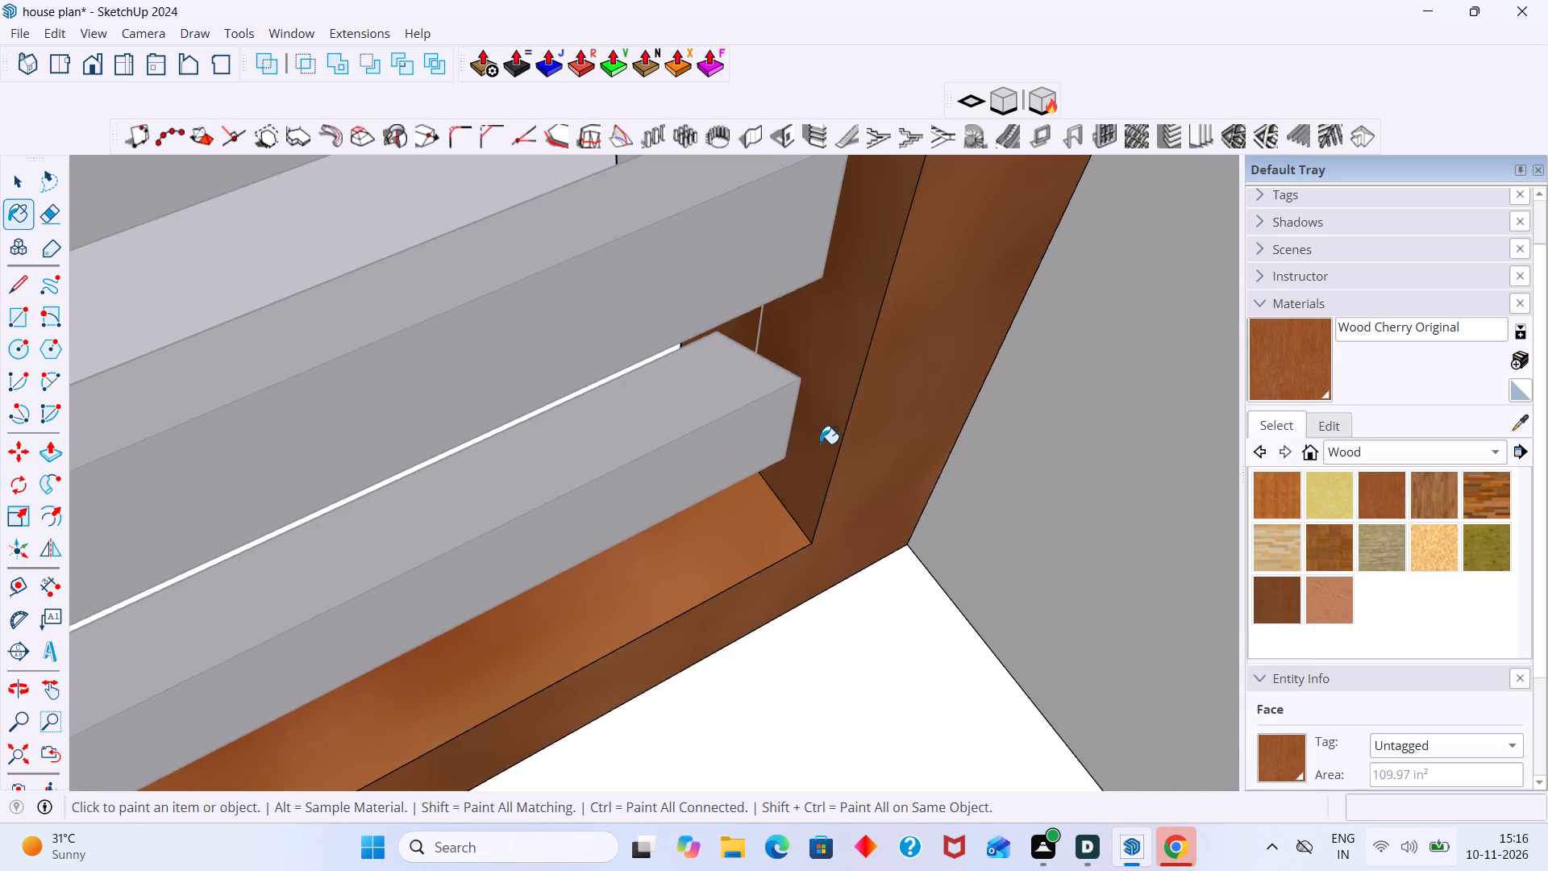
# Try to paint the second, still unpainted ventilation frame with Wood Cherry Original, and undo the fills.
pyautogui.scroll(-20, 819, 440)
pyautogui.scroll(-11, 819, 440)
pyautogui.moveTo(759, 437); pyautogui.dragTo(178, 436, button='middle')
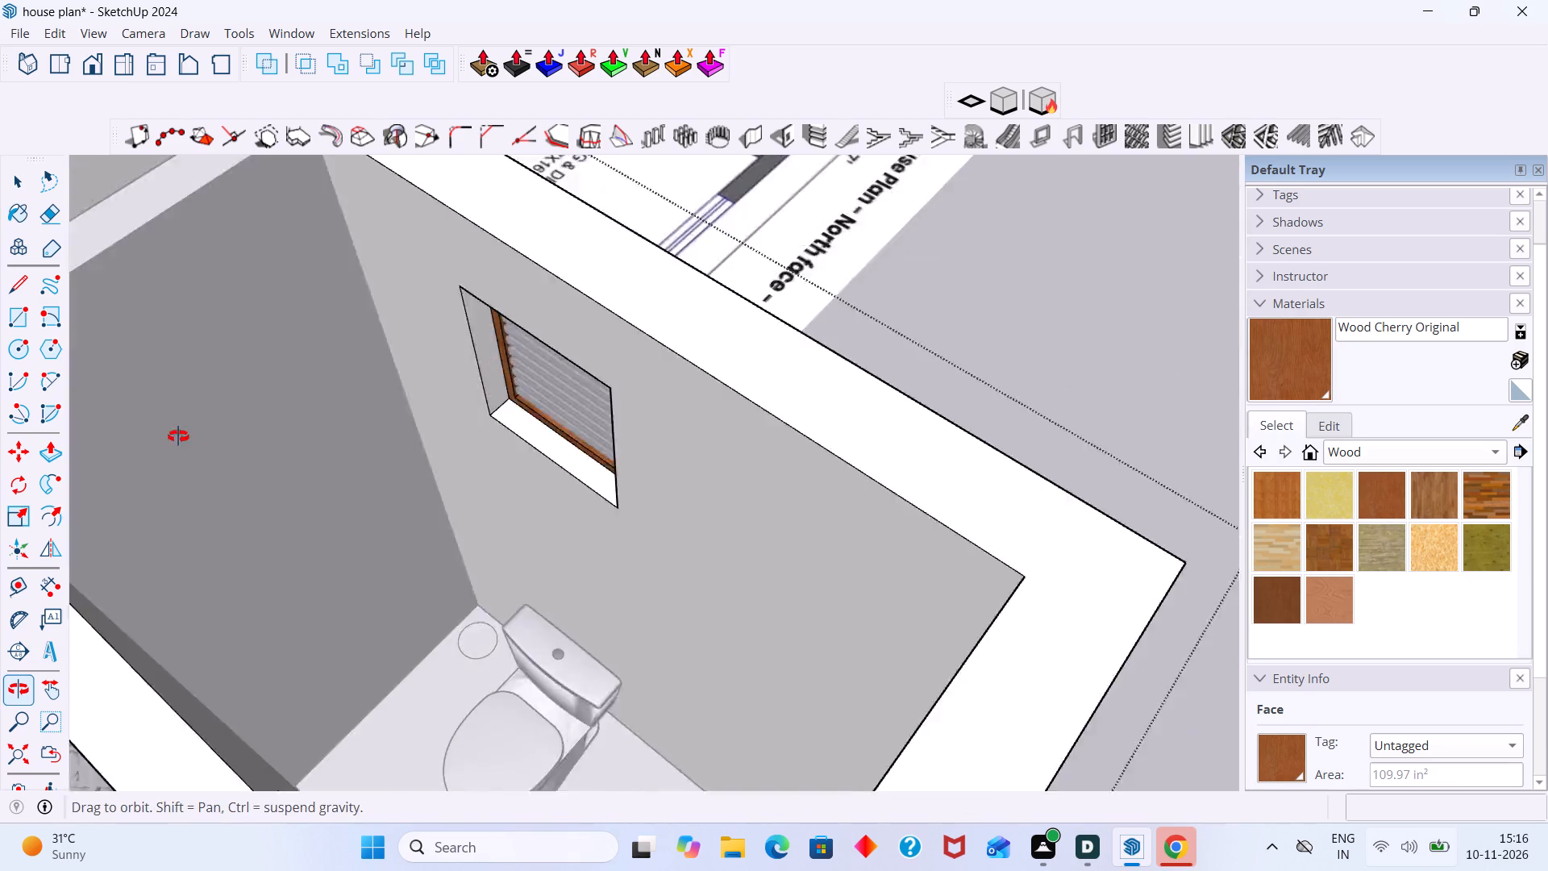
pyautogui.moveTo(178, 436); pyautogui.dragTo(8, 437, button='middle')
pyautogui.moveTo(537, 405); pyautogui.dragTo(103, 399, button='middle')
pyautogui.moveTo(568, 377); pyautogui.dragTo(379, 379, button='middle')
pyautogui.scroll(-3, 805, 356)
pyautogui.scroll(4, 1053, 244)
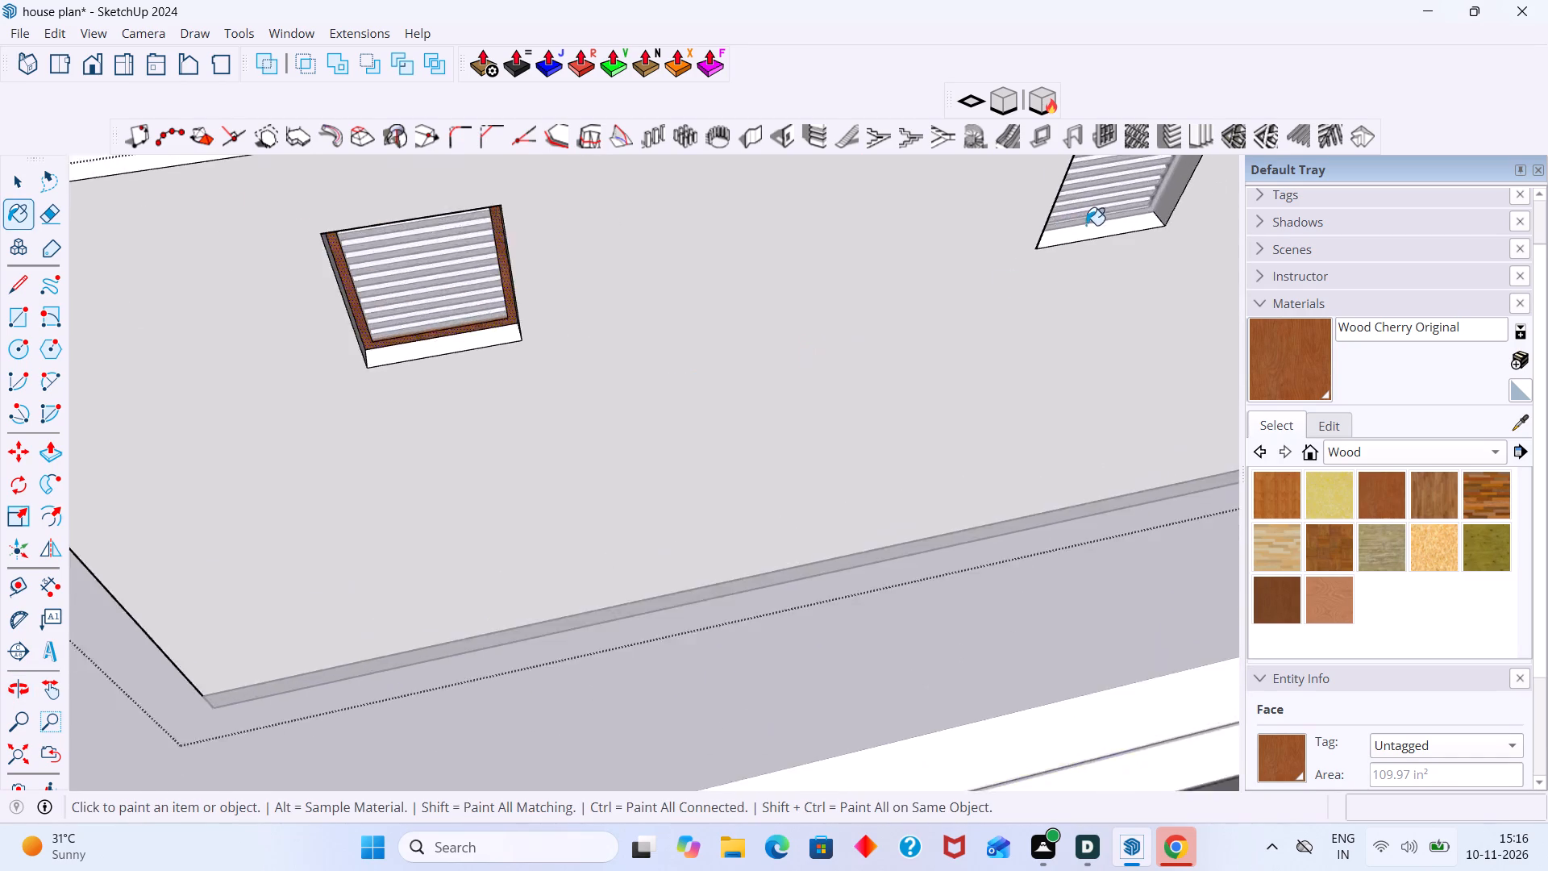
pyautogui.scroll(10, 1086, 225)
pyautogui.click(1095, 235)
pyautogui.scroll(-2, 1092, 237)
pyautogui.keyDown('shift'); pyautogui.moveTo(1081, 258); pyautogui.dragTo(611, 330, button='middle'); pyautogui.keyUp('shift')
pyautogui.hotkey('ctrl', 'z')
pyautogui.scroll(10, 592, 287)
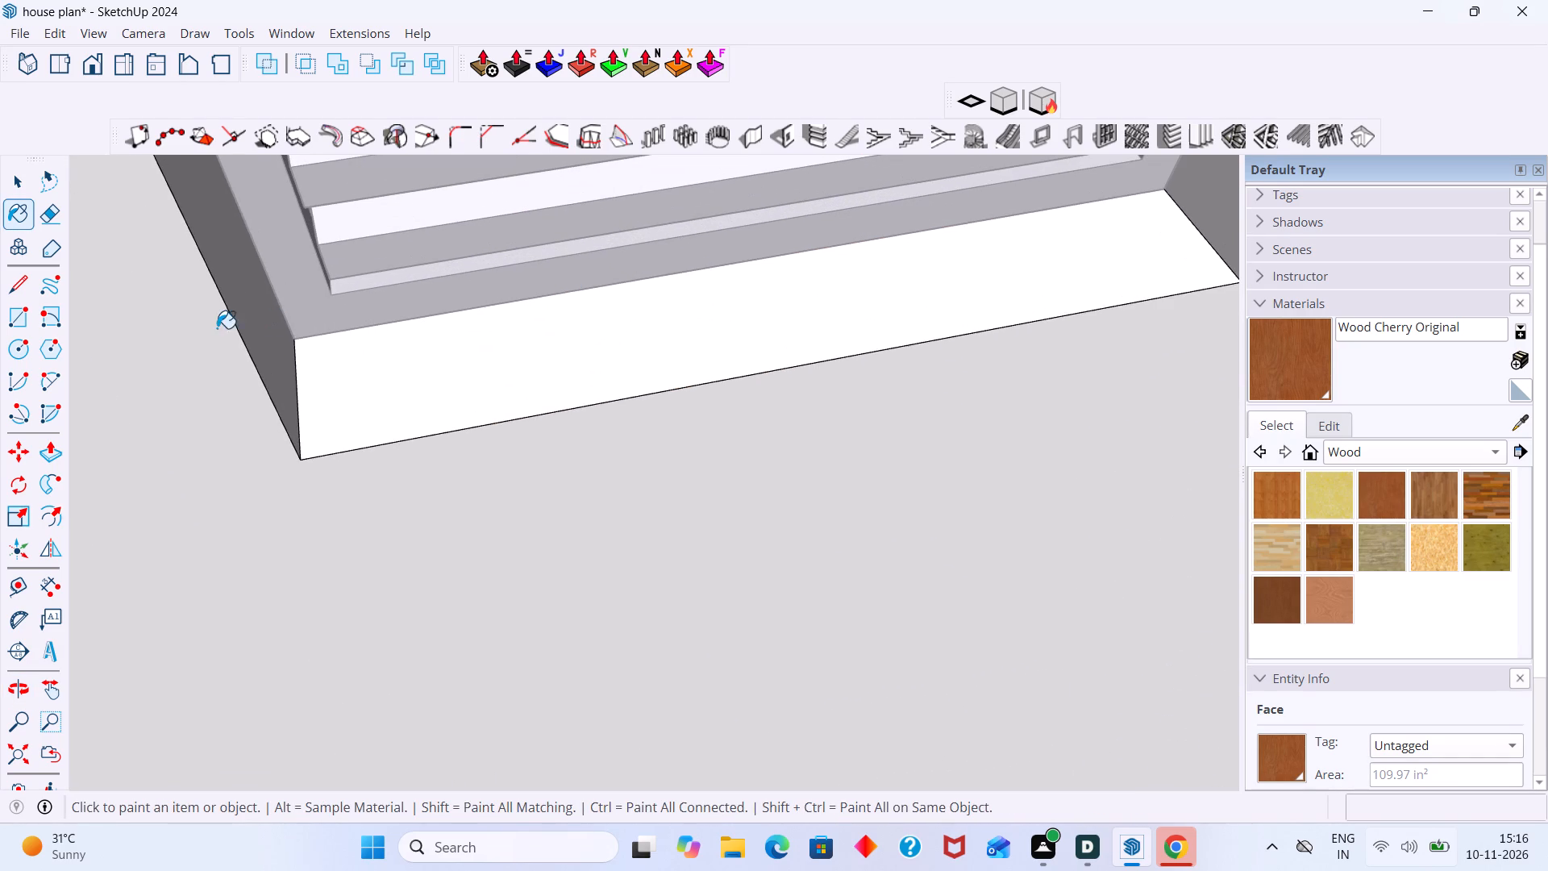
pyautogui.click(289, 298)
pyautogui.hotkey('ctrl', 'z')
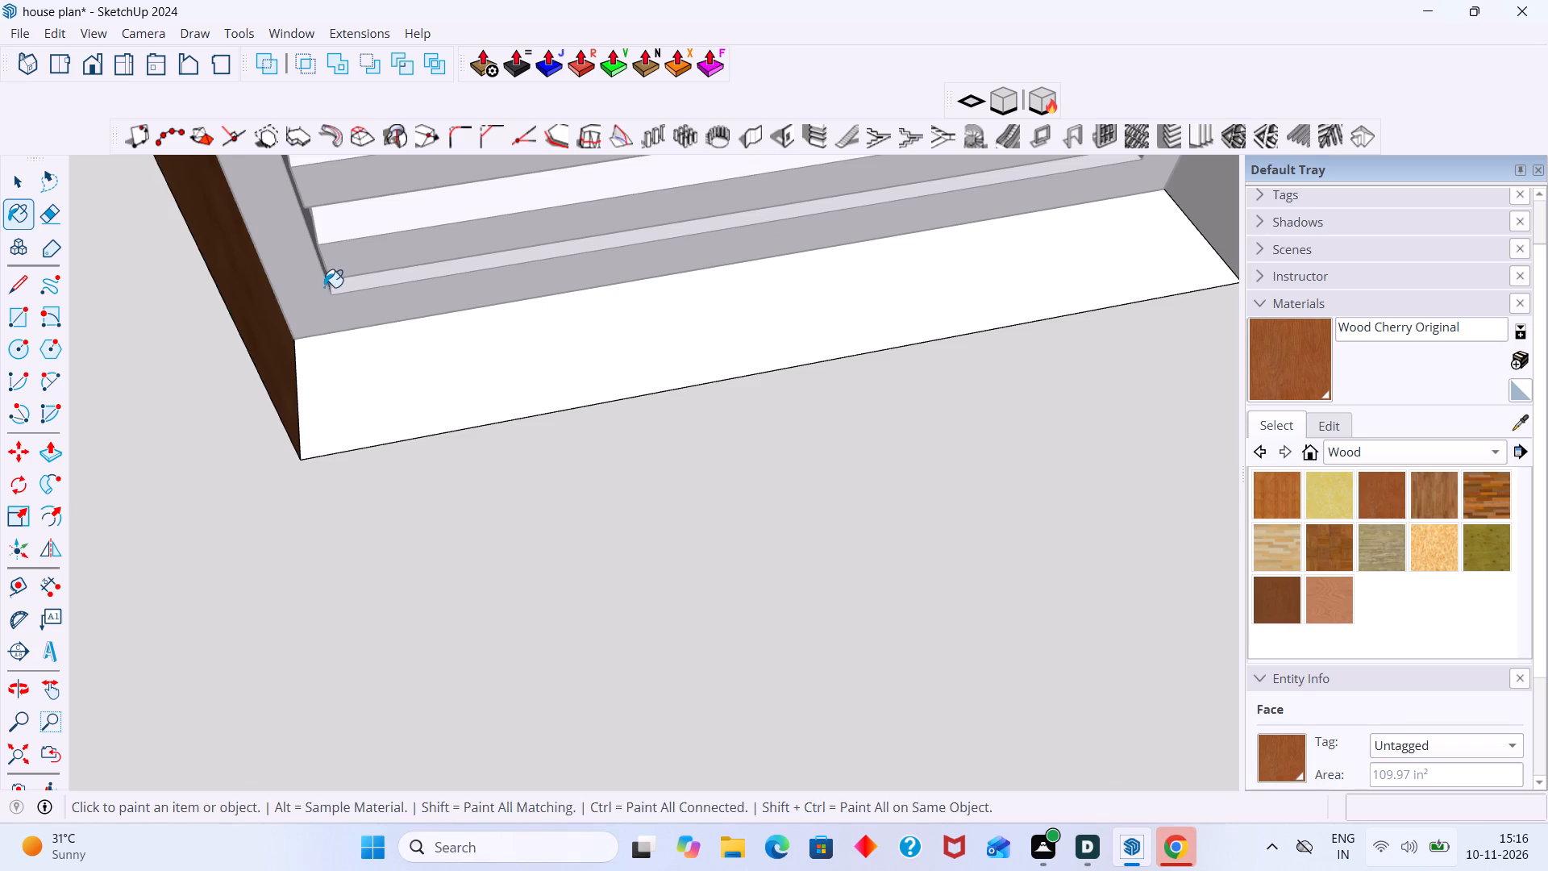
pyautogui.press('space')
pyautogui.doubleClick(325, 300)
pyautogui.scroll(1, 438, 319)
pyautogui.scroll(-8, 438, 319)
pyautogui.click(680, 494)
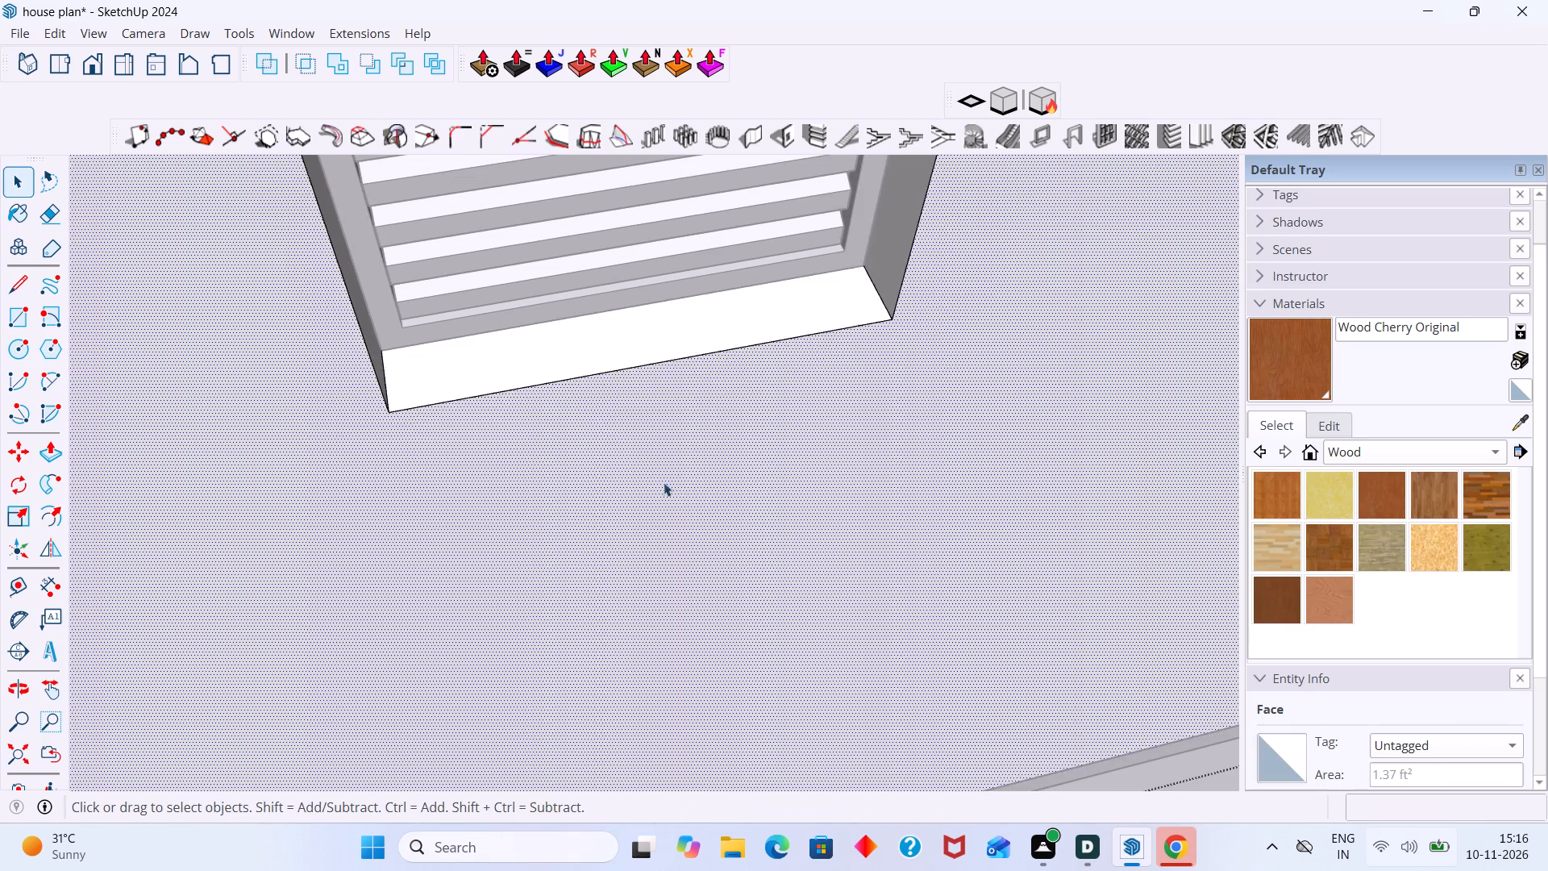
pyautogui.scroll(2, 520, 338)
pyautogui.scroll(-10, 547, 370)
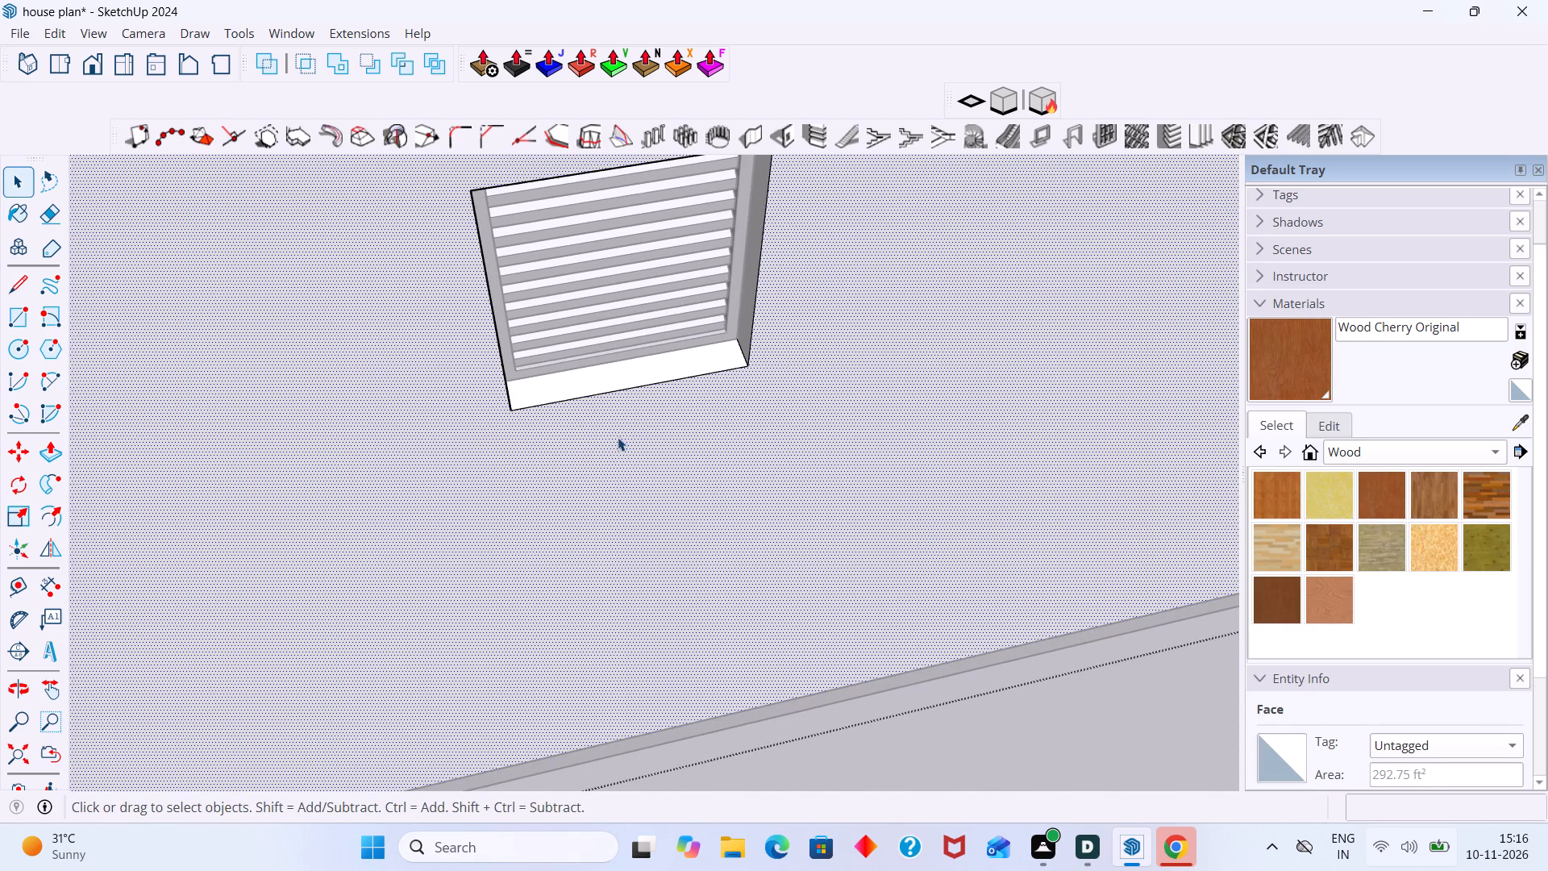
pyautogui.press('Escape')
# Paint the second ventilation frame's outer face and the adjoining inner side face with Wood Cherry Original.
pyautogui.scroll(-13, 605, 439)
pyautogui.moveTo(409, 498); pyautogui.dragTo(197, 399, button='middle')
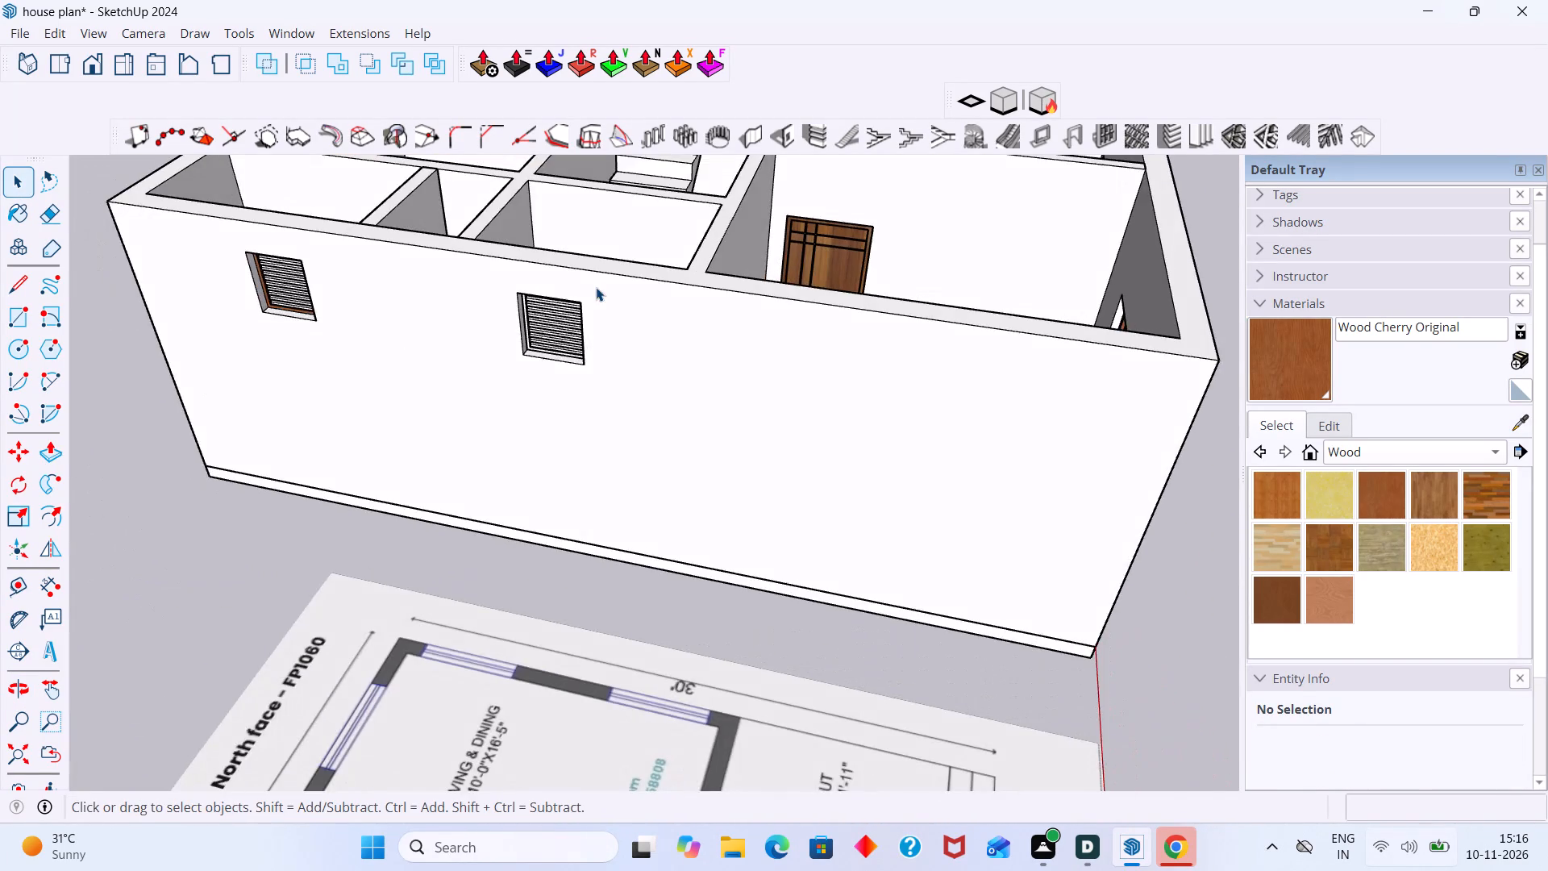
pyautogui.scroll(20, 596, 287)
pyautogui.scroll(5, 596, 287)
pyautogui.doubleClick(455, 356)
pyautogui.scroll(3, 444, 360)
pyautogui.click(1304, 327)
pyautogui.click(447, 406)
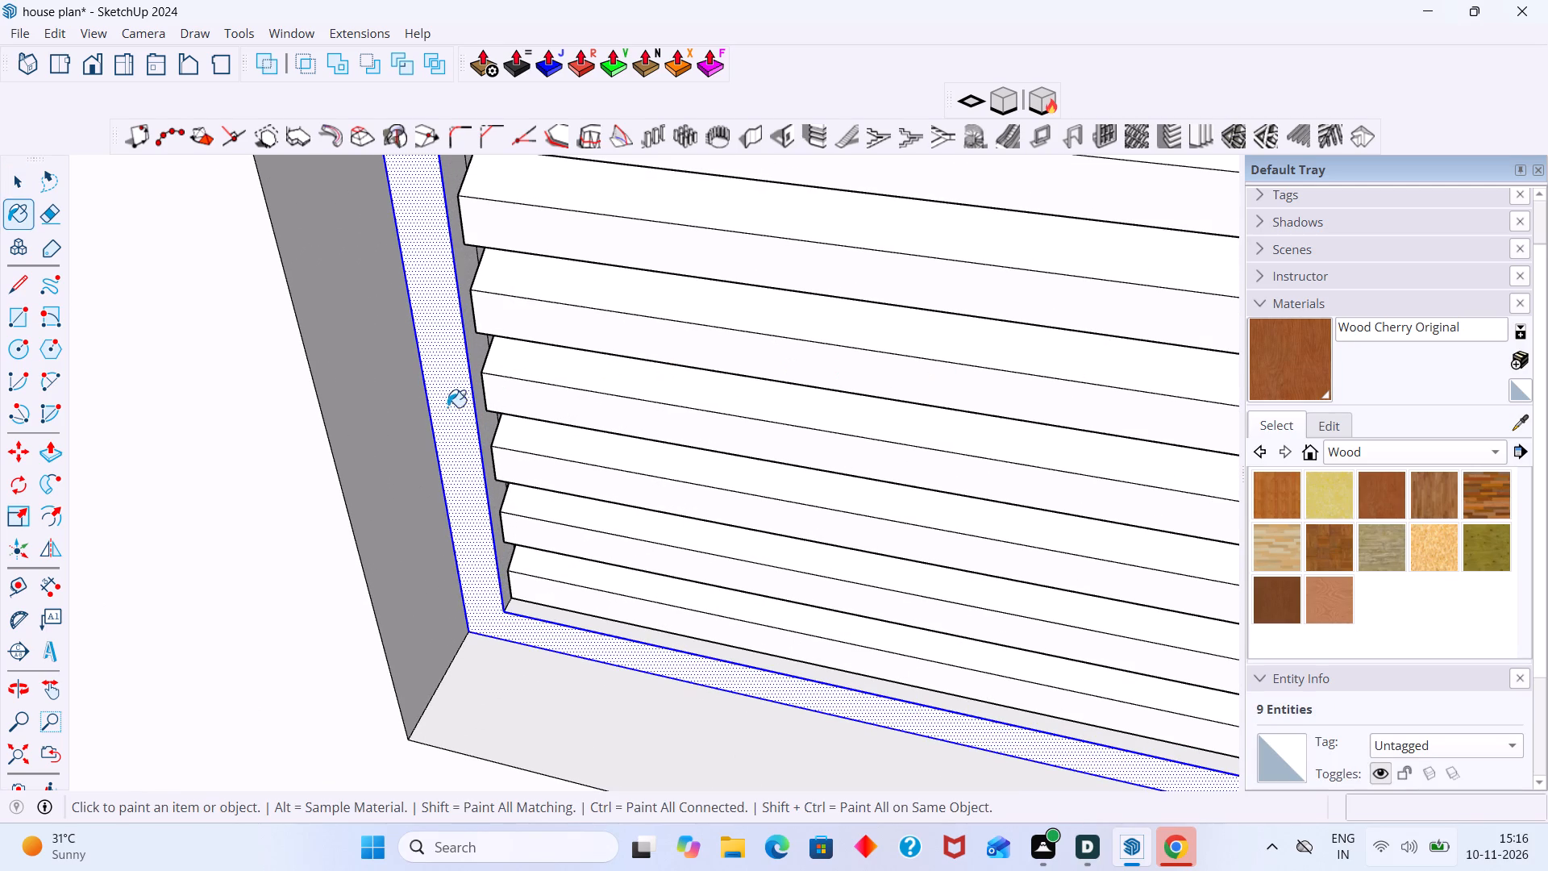
pyautogui.scroll(-2, 451, 409)
pyautogui.scroll(15, 485, 395)
pyautogui.click(455, 364)
pyautogui.scroll(-8, 452, 364)
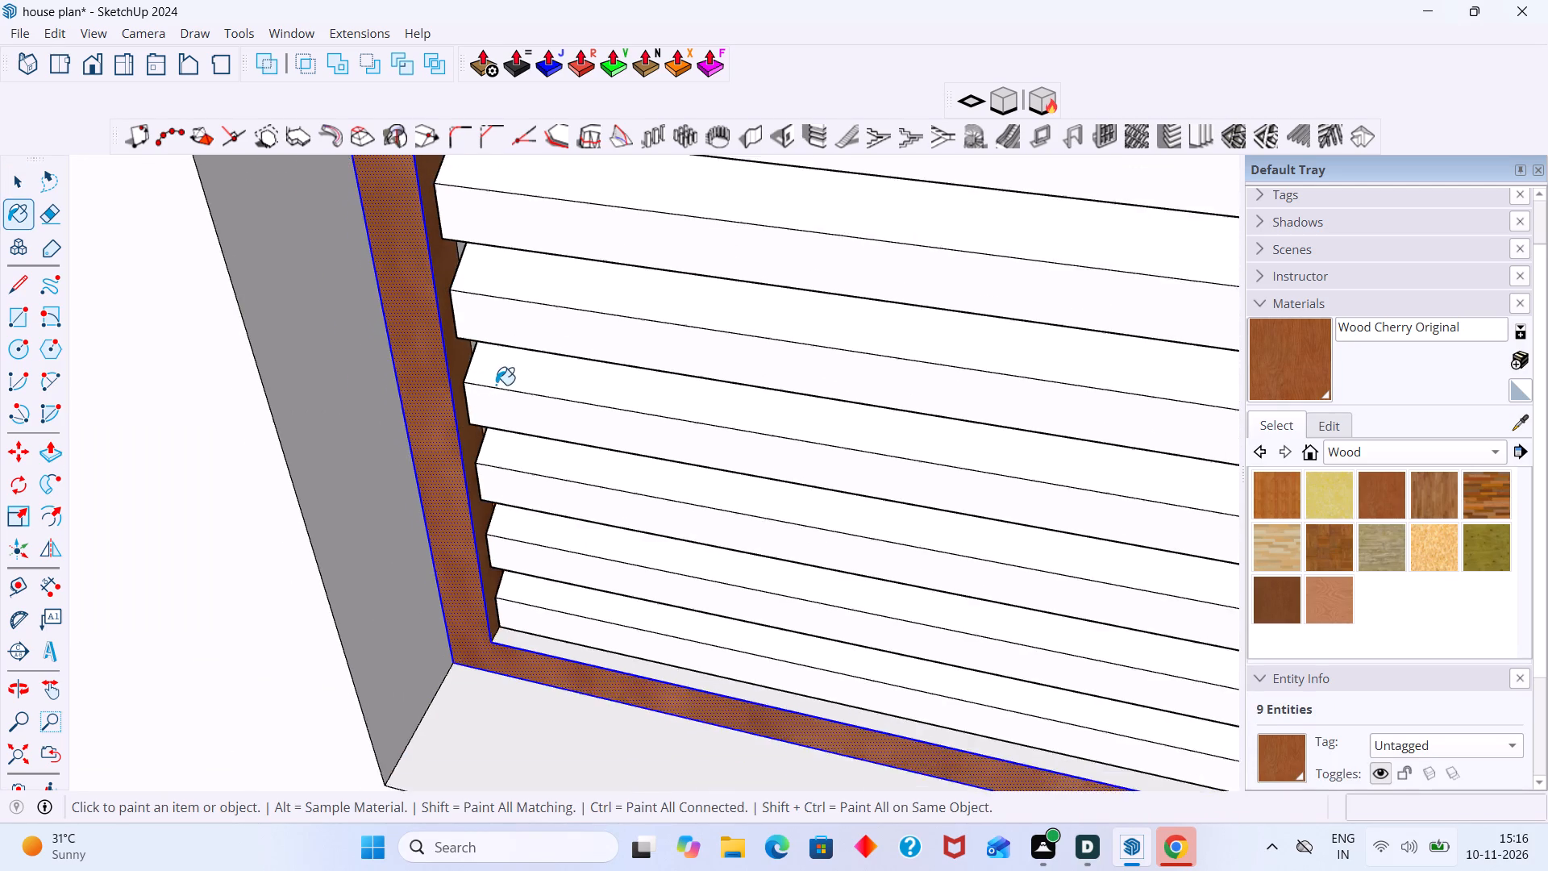
# Paint the same frame's room-side face, inner bottom face and both inner side faces with Wood Cherry Original.
pyautogui.scroll(-3, 496, 385)
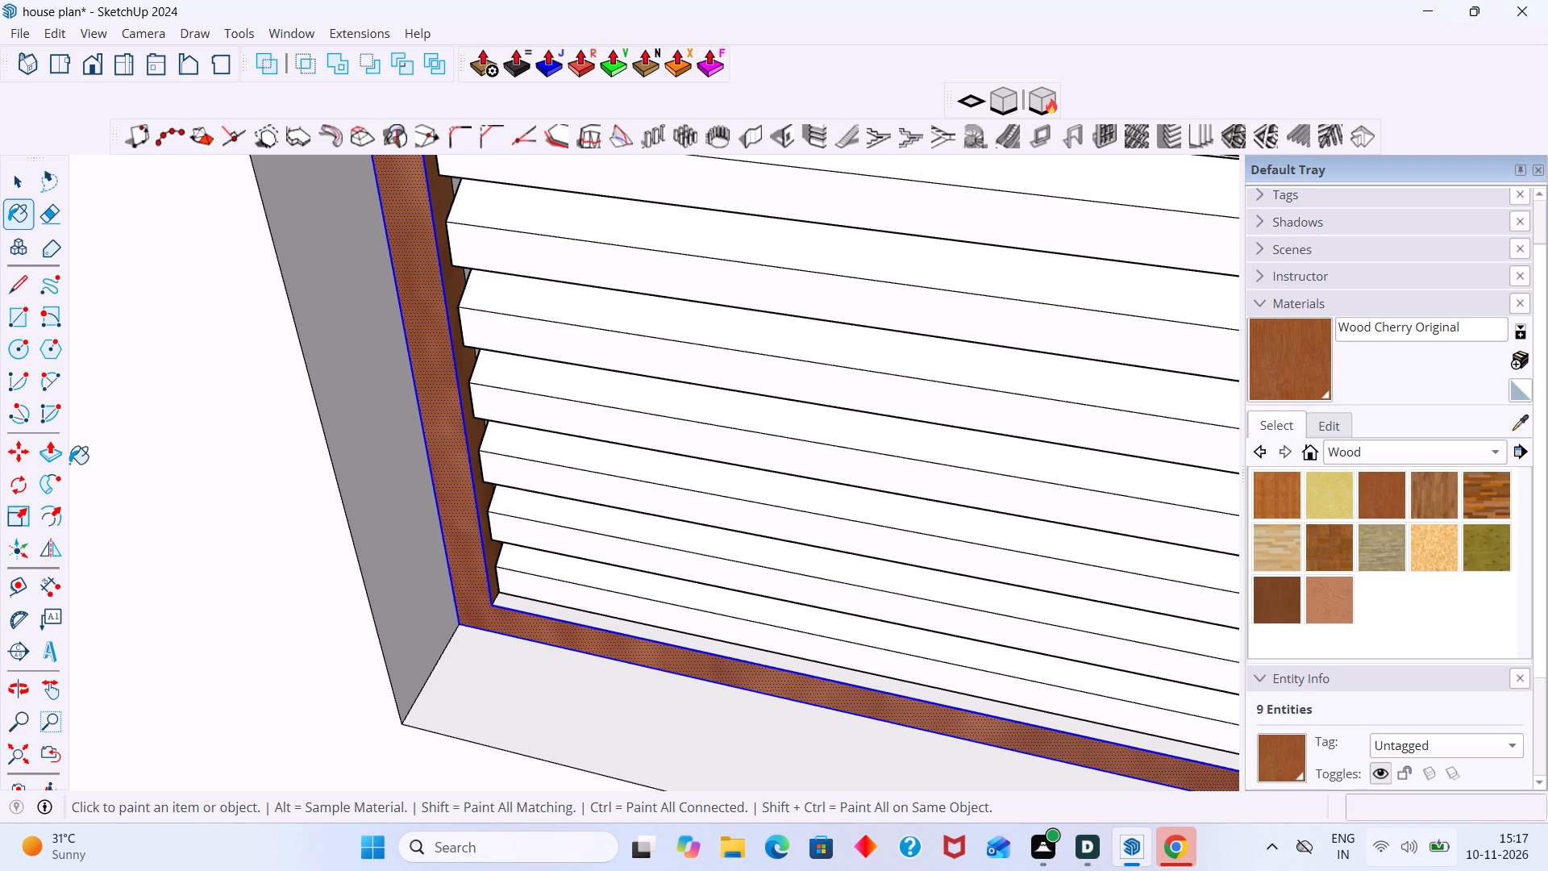
pyautogui.scroll(-12, 560, 565)
pyautogui.moveTo(830, 454); pyautogui.dragTo(947, 405, button='middle')
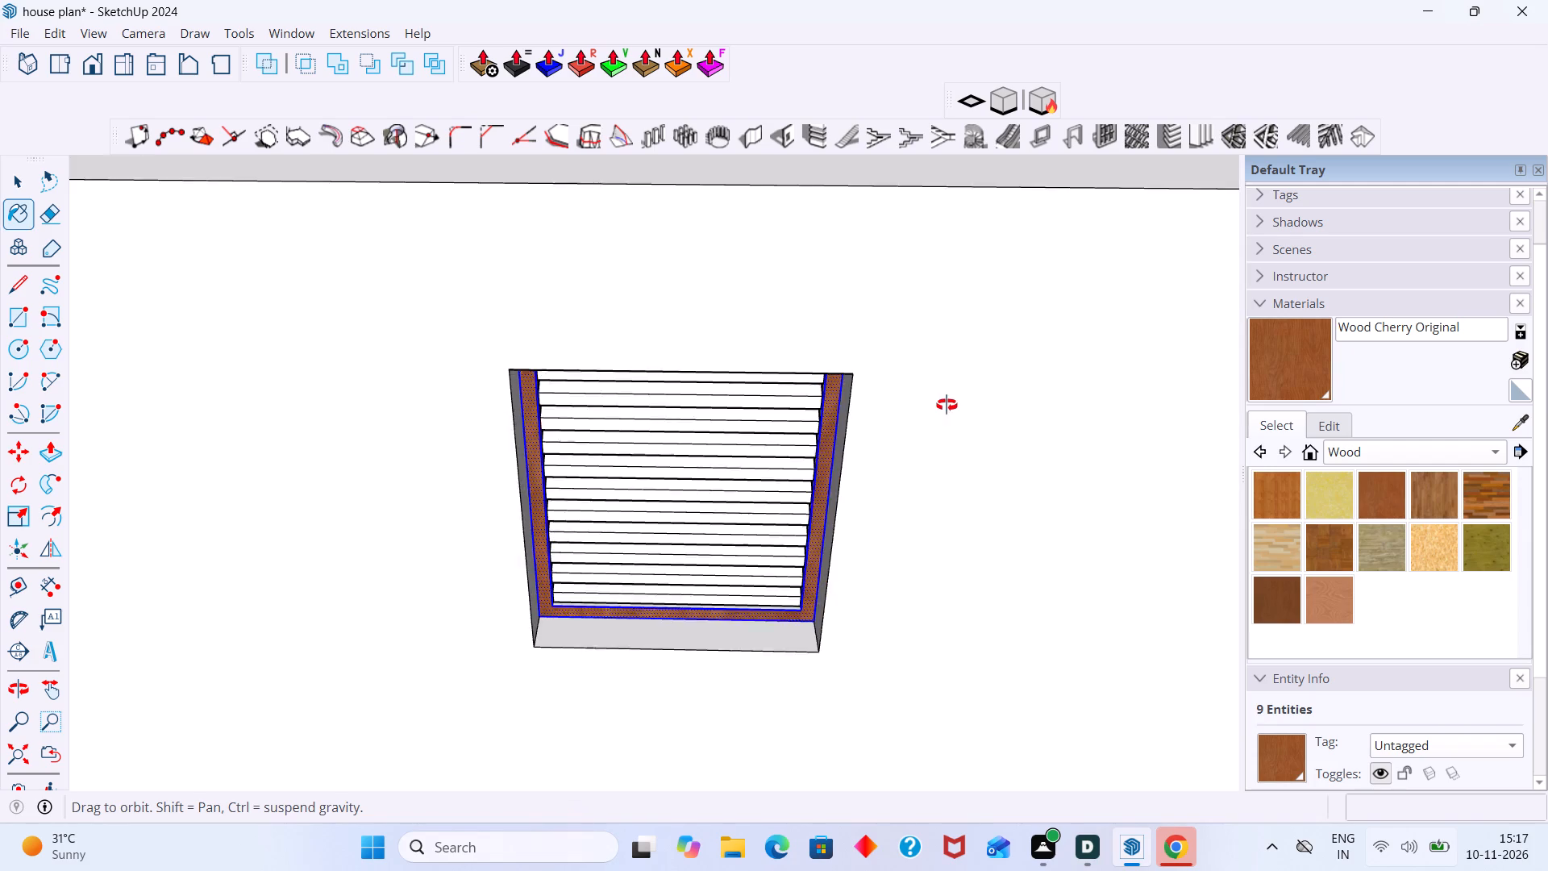
pyautogui.moveTo(947, 405); pyautogui.dragTo(931, 244, button='middle')
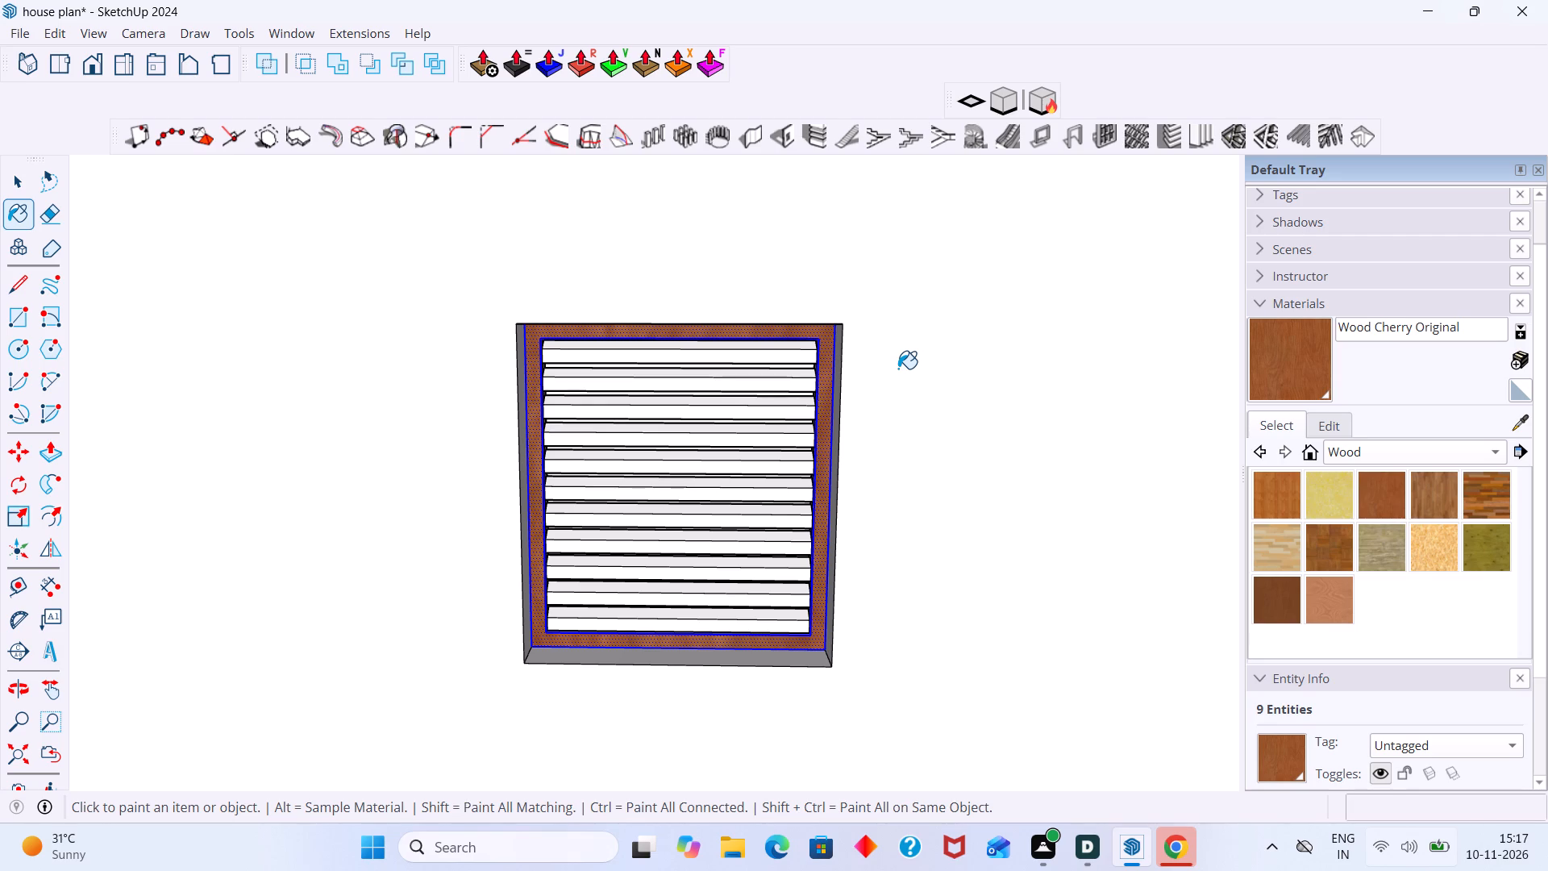
pyautogui.scroll(-16, 742, 444)
pyautogui.moveTo(739, 440); pyautogui.dragTo(1208, 708, button='middle')
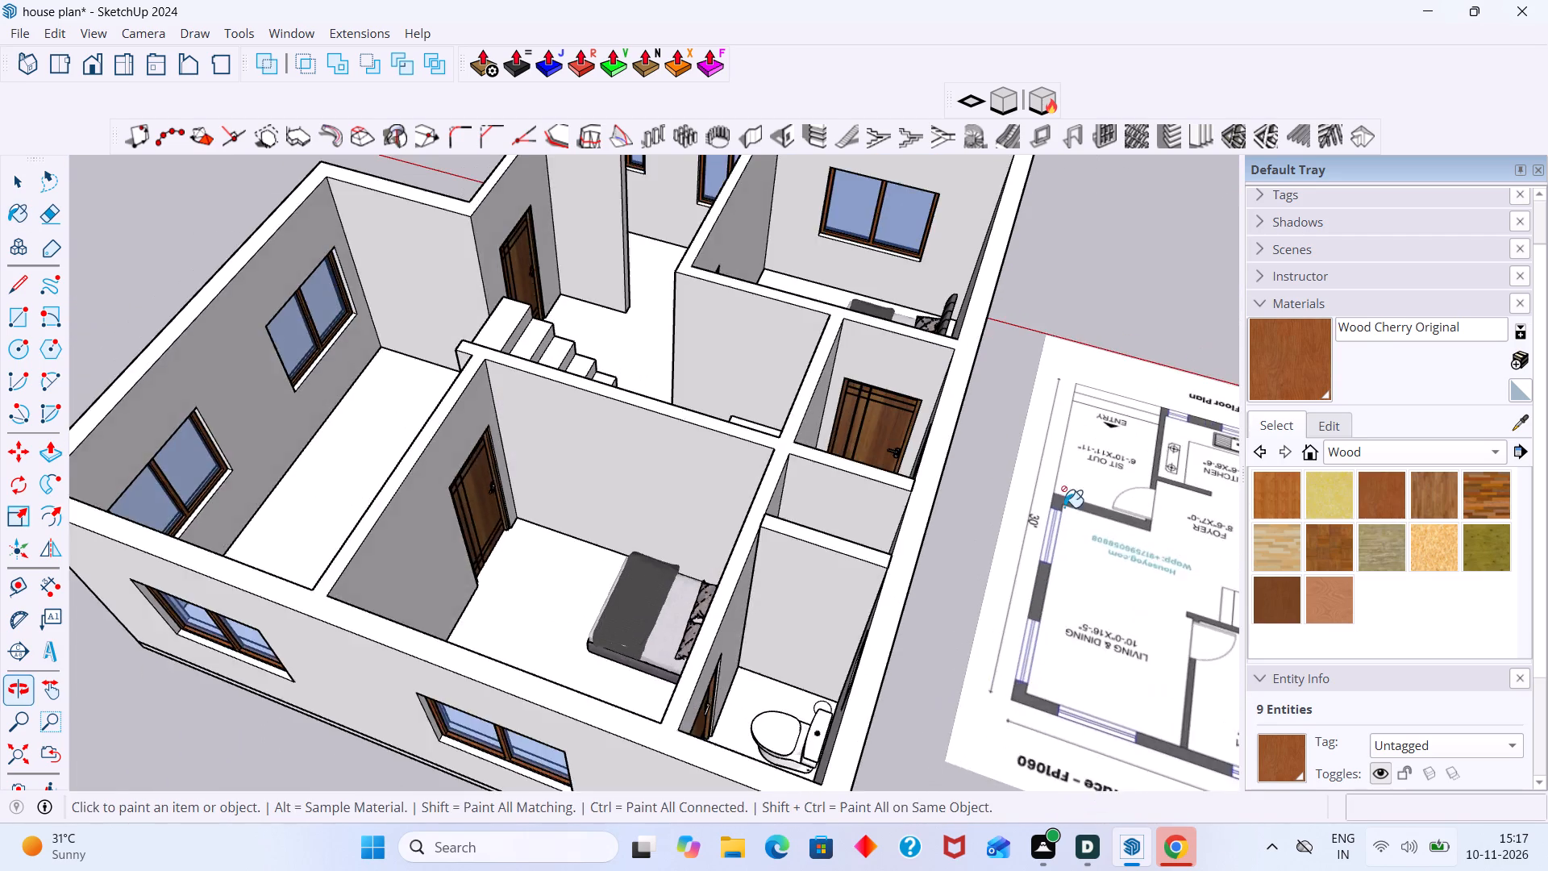
pyautogui.scroll(7, 966, 410)
pyautogui.moveTo(882, 486); pyautogui.dragTo(1154, 539, button='middle')
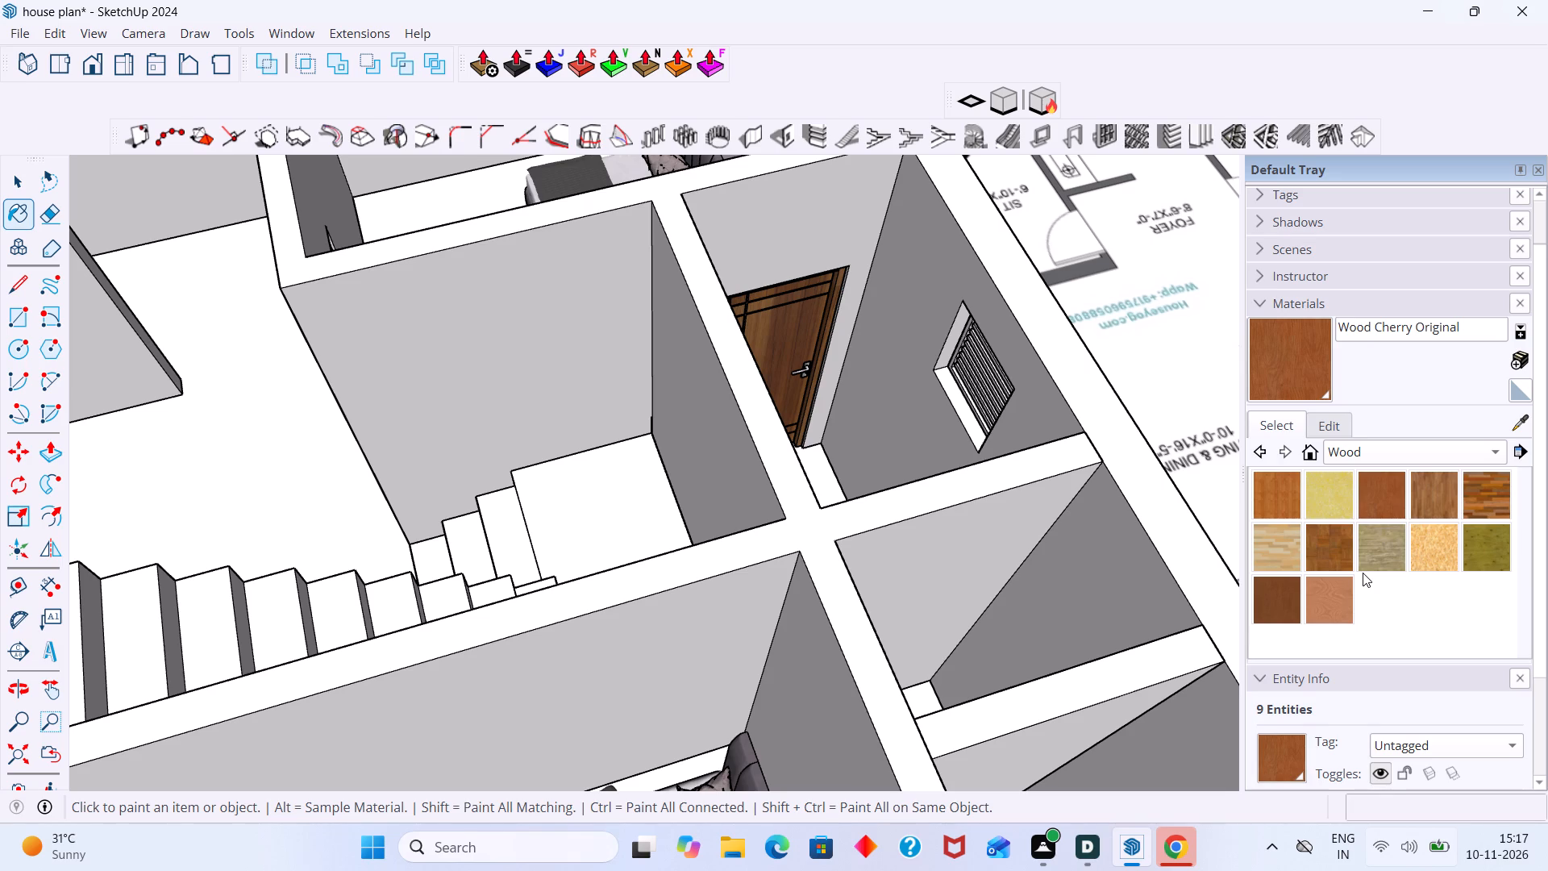
pyautogui.scroll(19, 970, 402)
pyautogui.click(971, 390)
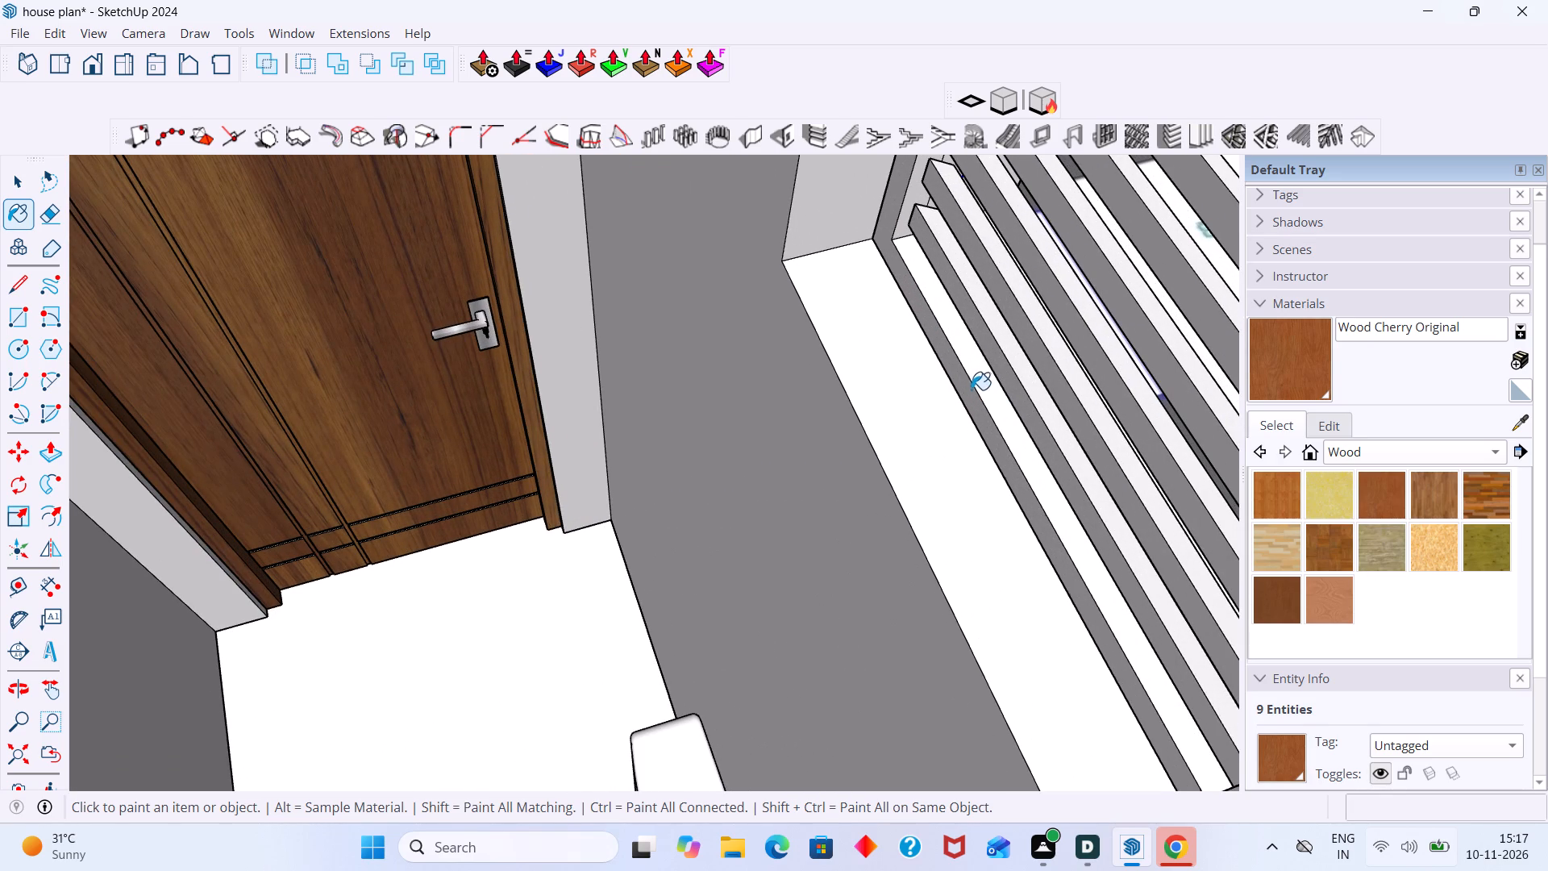
pyautogui.click(980, 382)
pyautogui.scroll(-2, 981, 363)
pyautogui.scroll(9, 854, 238)
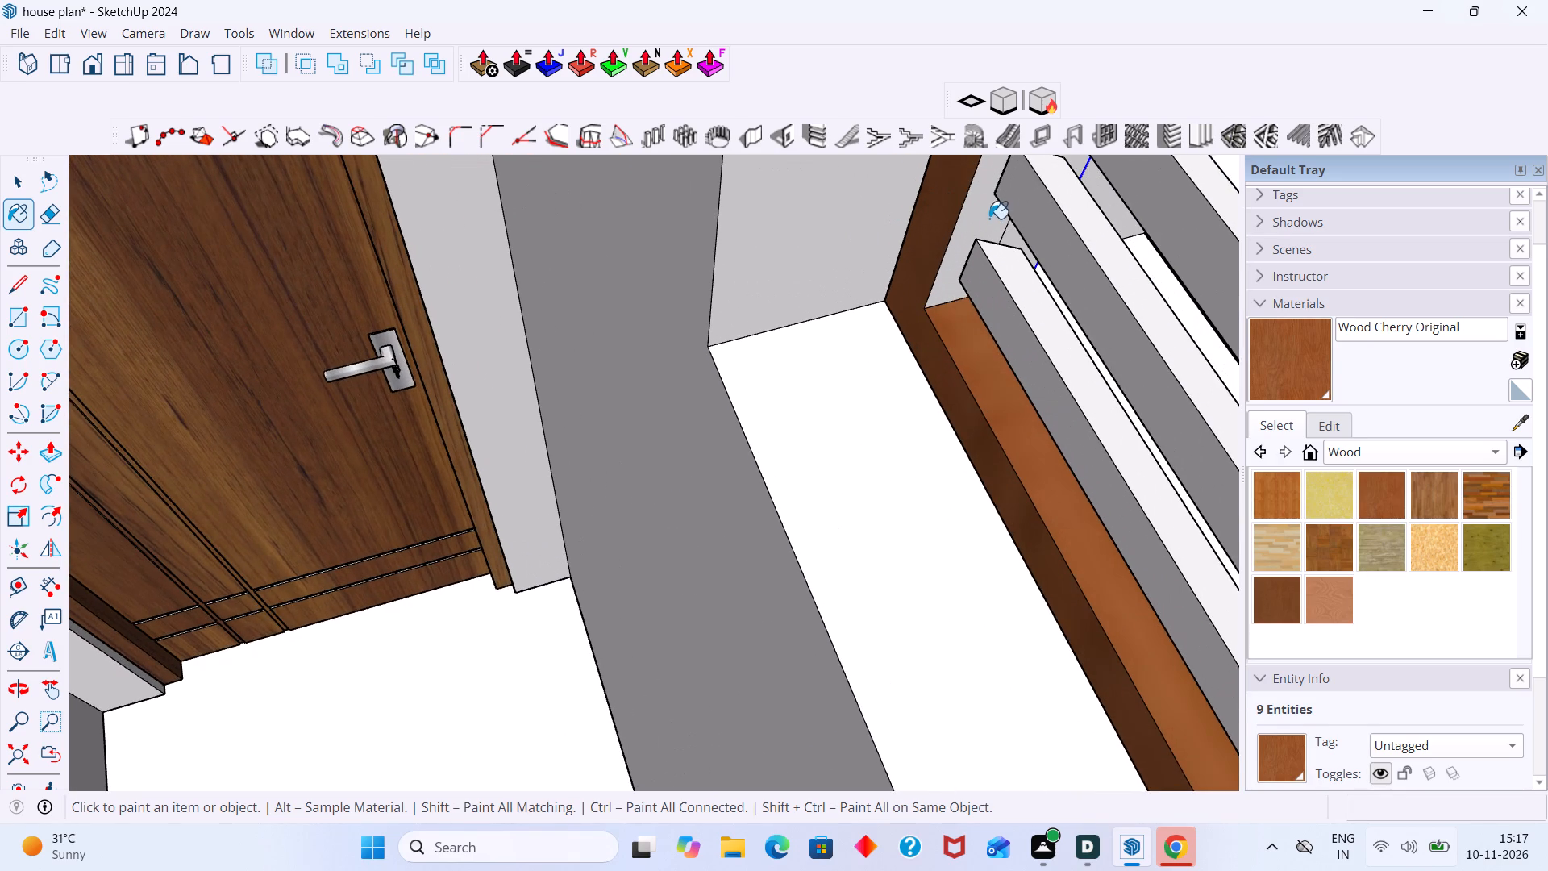
pyautogui.click(966, 215)
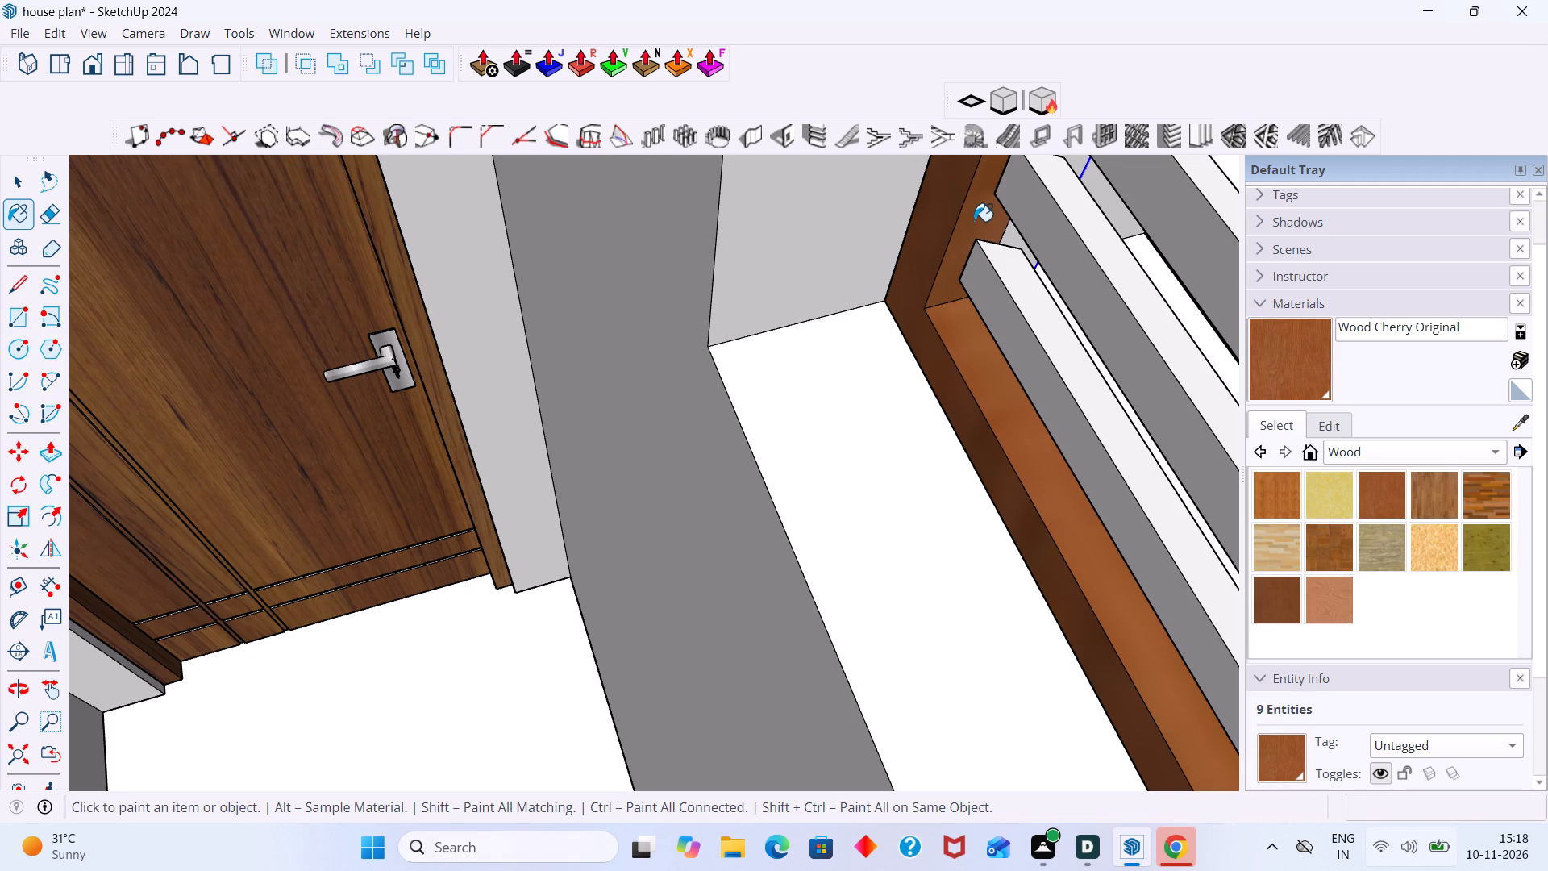
pyautogui.scroll(-14, 974, 221)
pyautogui.keyDown('shift'); pyautogui.moveTo(936, 251); pyautogui.dragTo(526, 258, button='middle'); pyautogui.keyUp('shift')
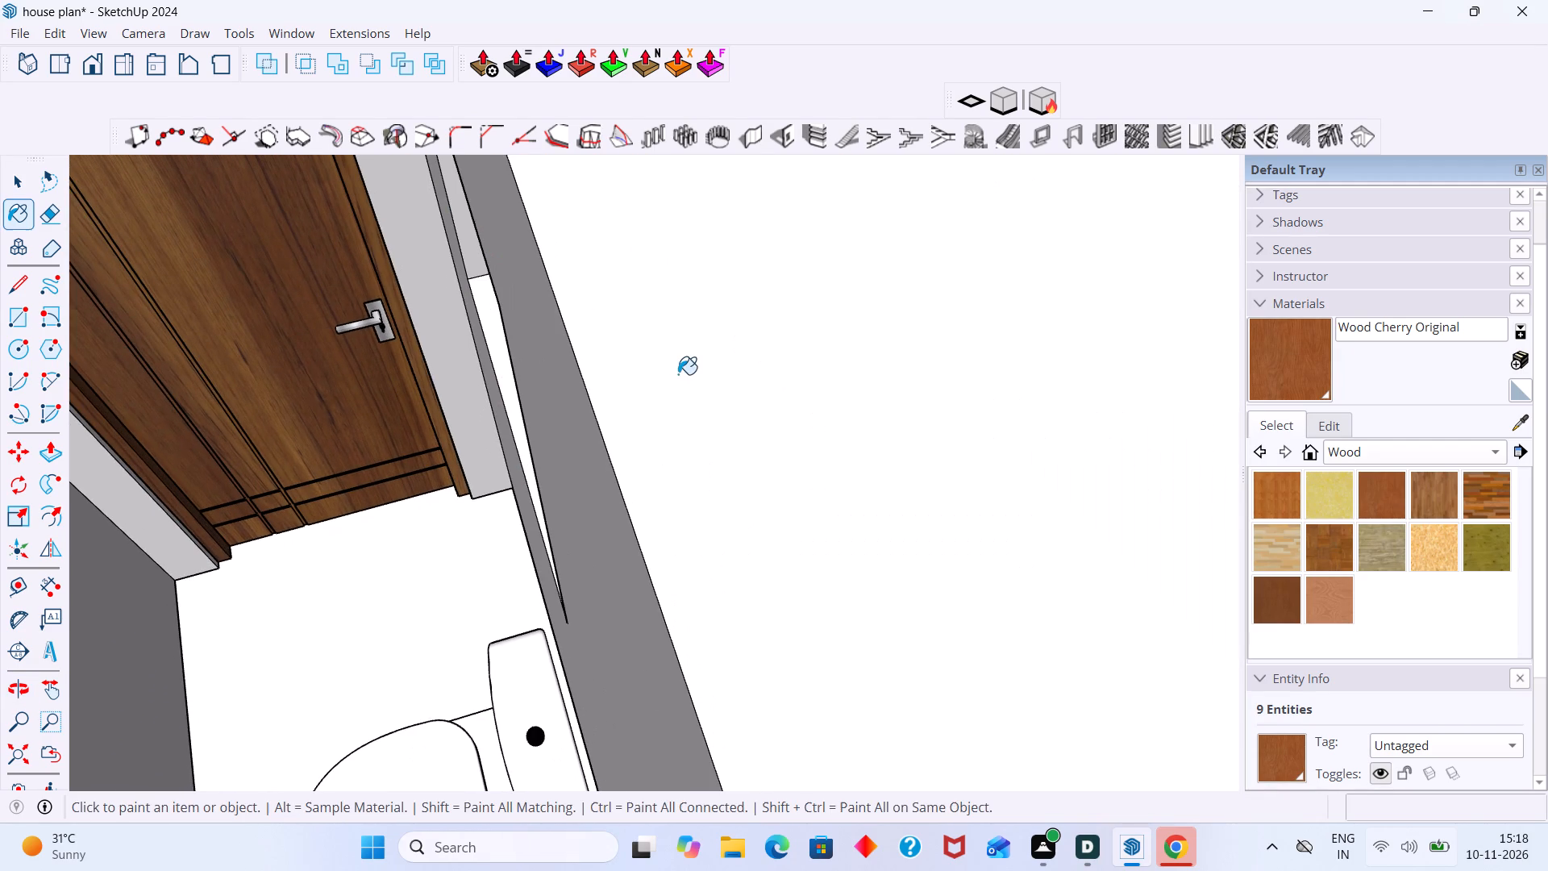
pyautogui.moveTo(454, 502); pyautogui.dragTo(1111, 546, button='middle')
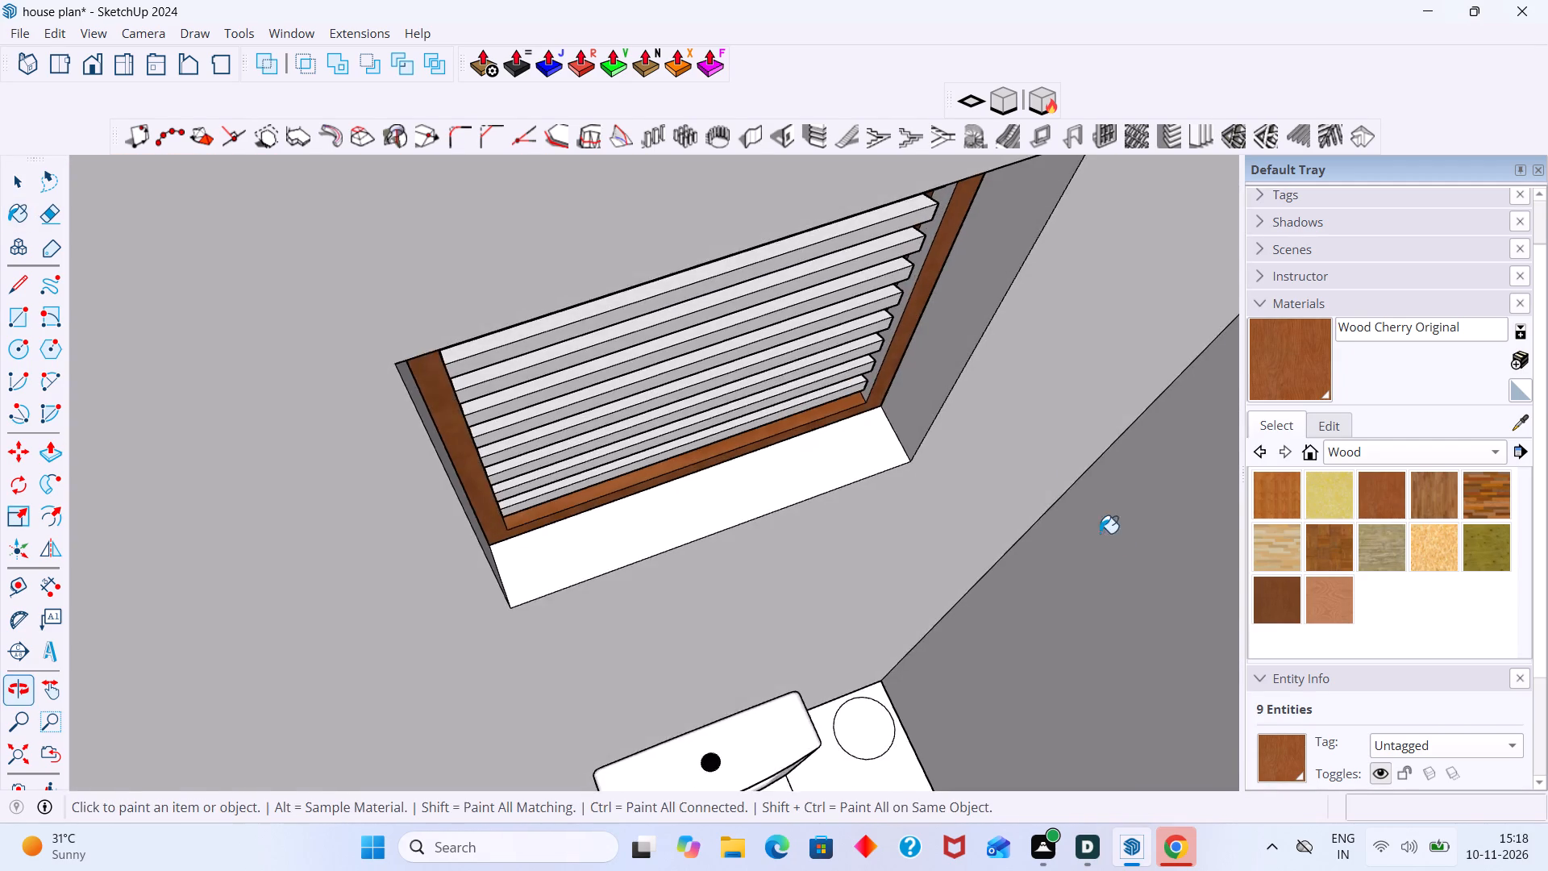
pyautogui.scroll(15, 947, 433)
pyautogui.click(861, 329)
pyautogui.scroll(-6, 861, 329)
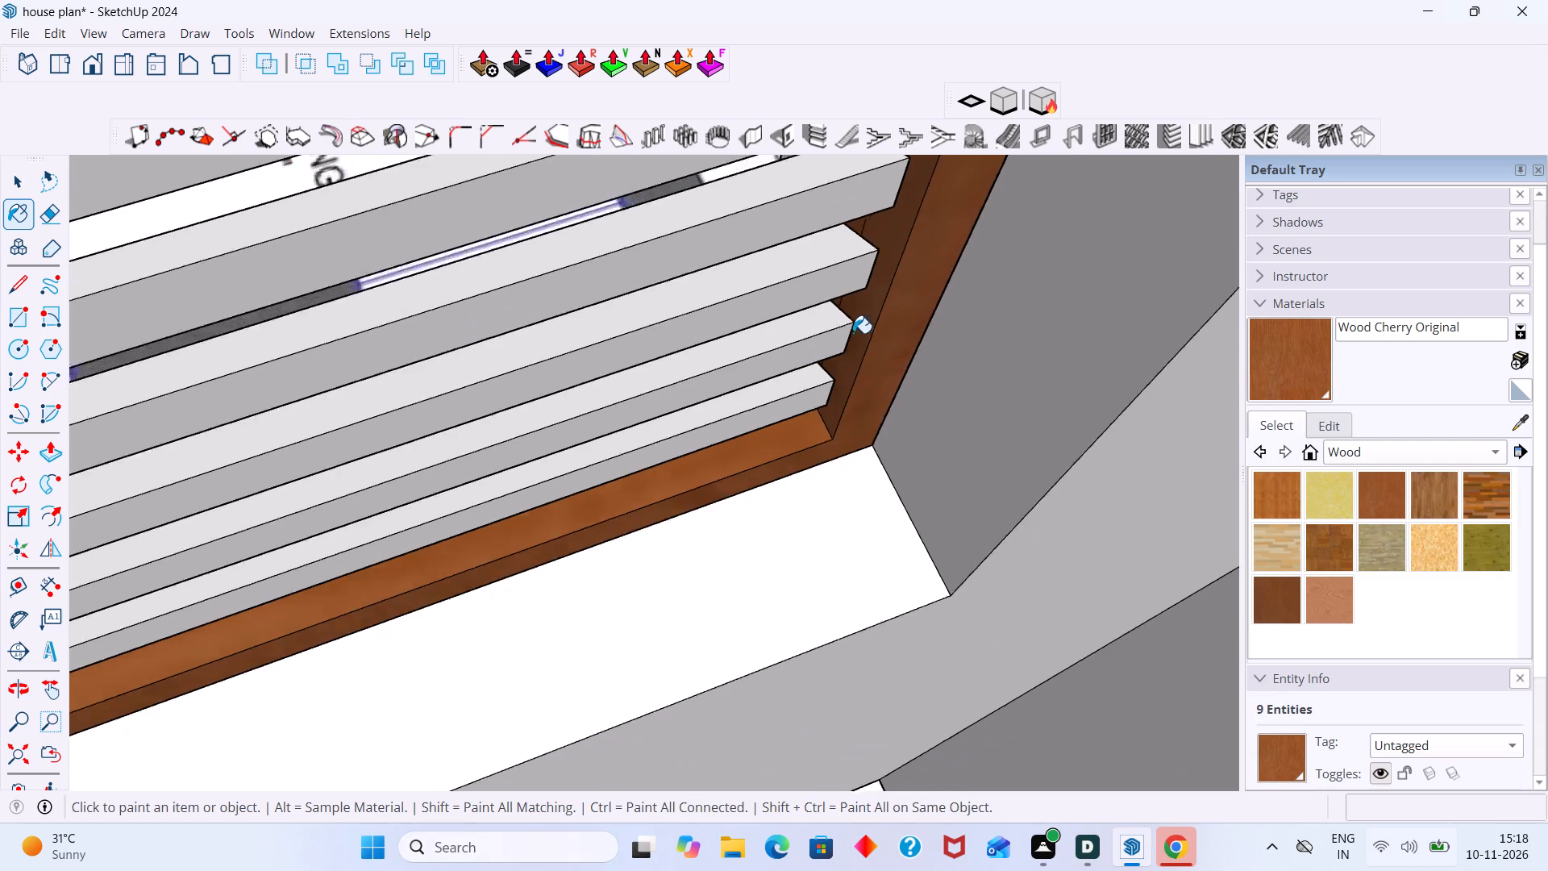
# Paint both strips of the frame's inner top face above the louvres with Wood Cherry Original.
pyautogui.scroll(-20, 853, 333)
pyautogui.scroll(-3, 853, 333)
pyautogui.moveTo(826, 364); pyautogui.dragTo(721, 209, button='middle')
pyautogui.scroll(4, 819, 250)
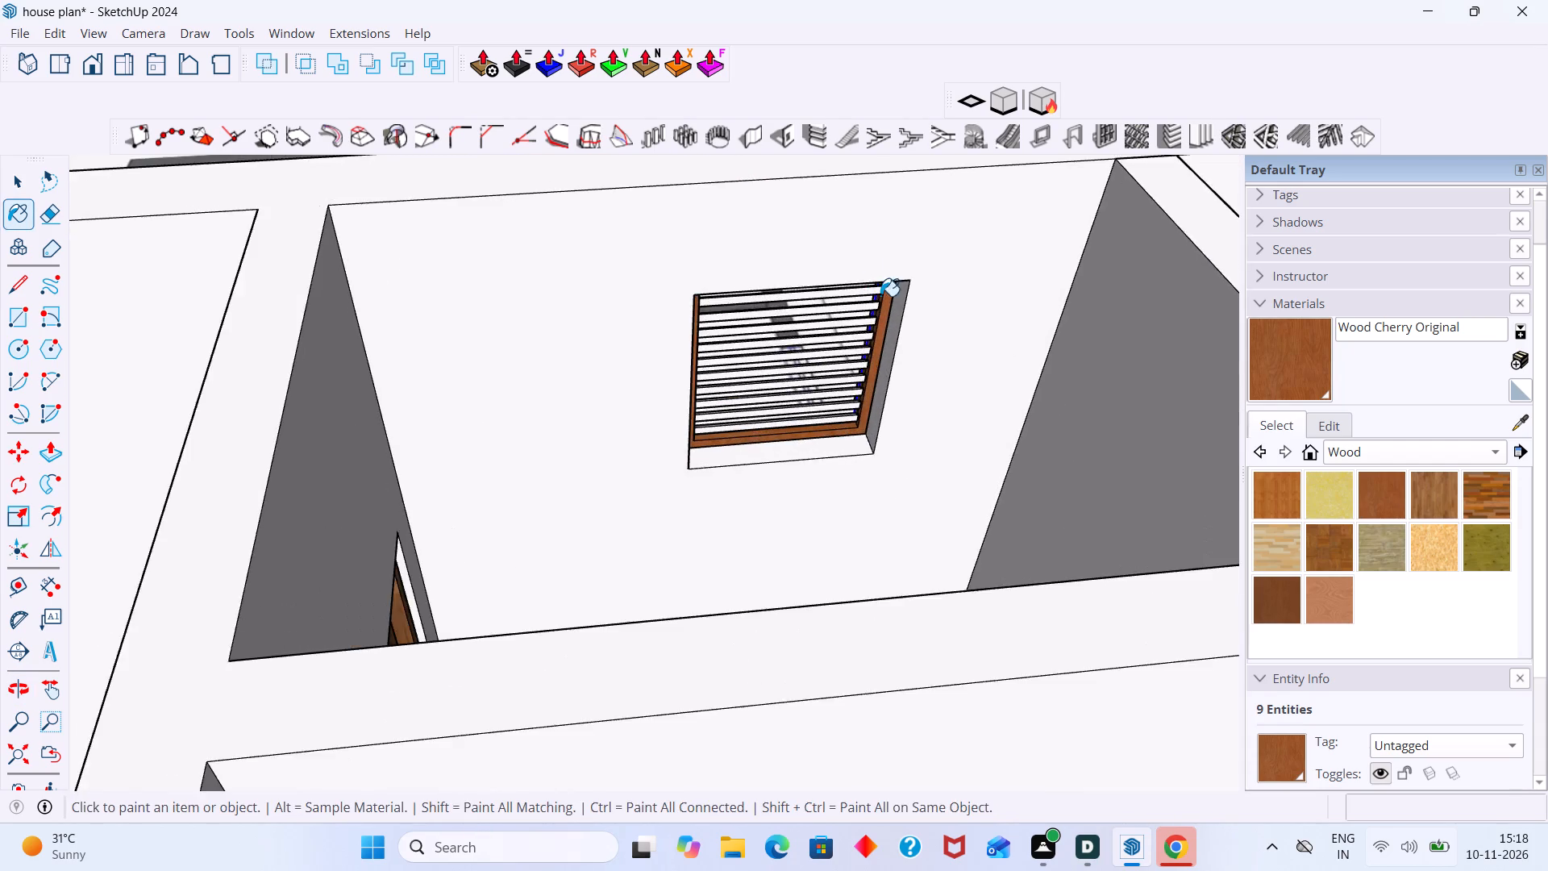
pyautogui.moveTo(880, 296); pyautogui.dragTo(943, 243, button='middle')
pyautogui.scroll(2, 843, 248)
pyautogui.scroll(-3, 907, 289)
pyautogui.moveTo(897, 311); pyautogui.dragTo(846, 200, button='middle')
pyautogui.moveTo(812, 181); pyautogui.dragTo(808, 256, button='middle')
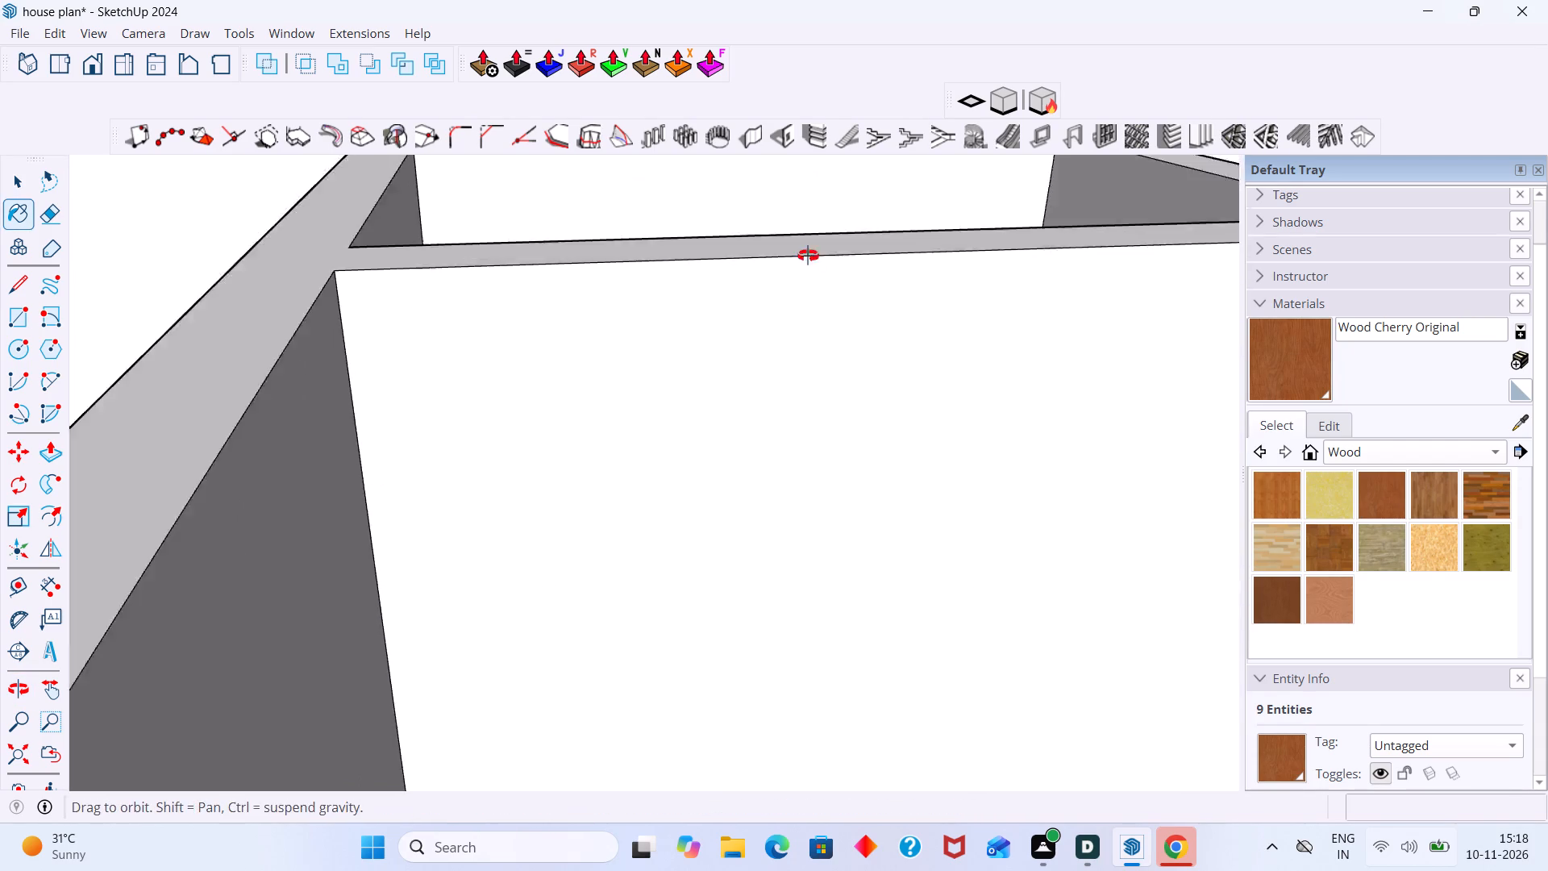
pyautogui.moveTo(808, 256); pyautogui.dragTo(806, 292, button='middle')
pyautogui.scroll(12, 799, 258)
pyautogui.moveTo(882, 262); pyautogui.dragTo(789, 112, button='middle')
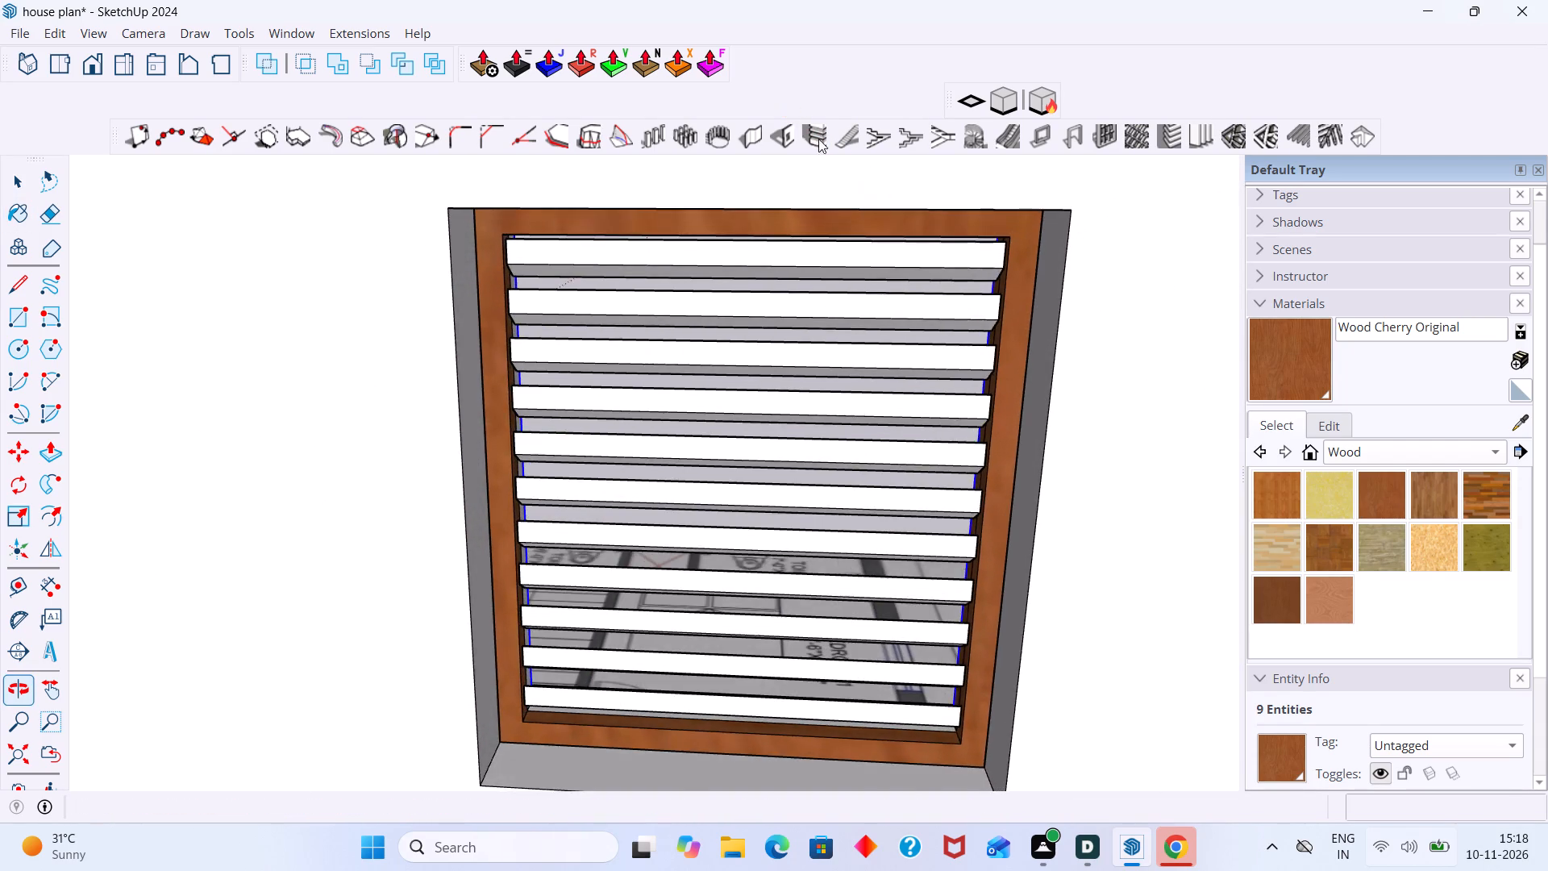
pyautogui.scroll(4, 877, 204)
pyautogui.moveTo(810, 251); pyautogui.dragTo(589, 172, button='middle')
pyautogui.scroll(9, 587, 266)
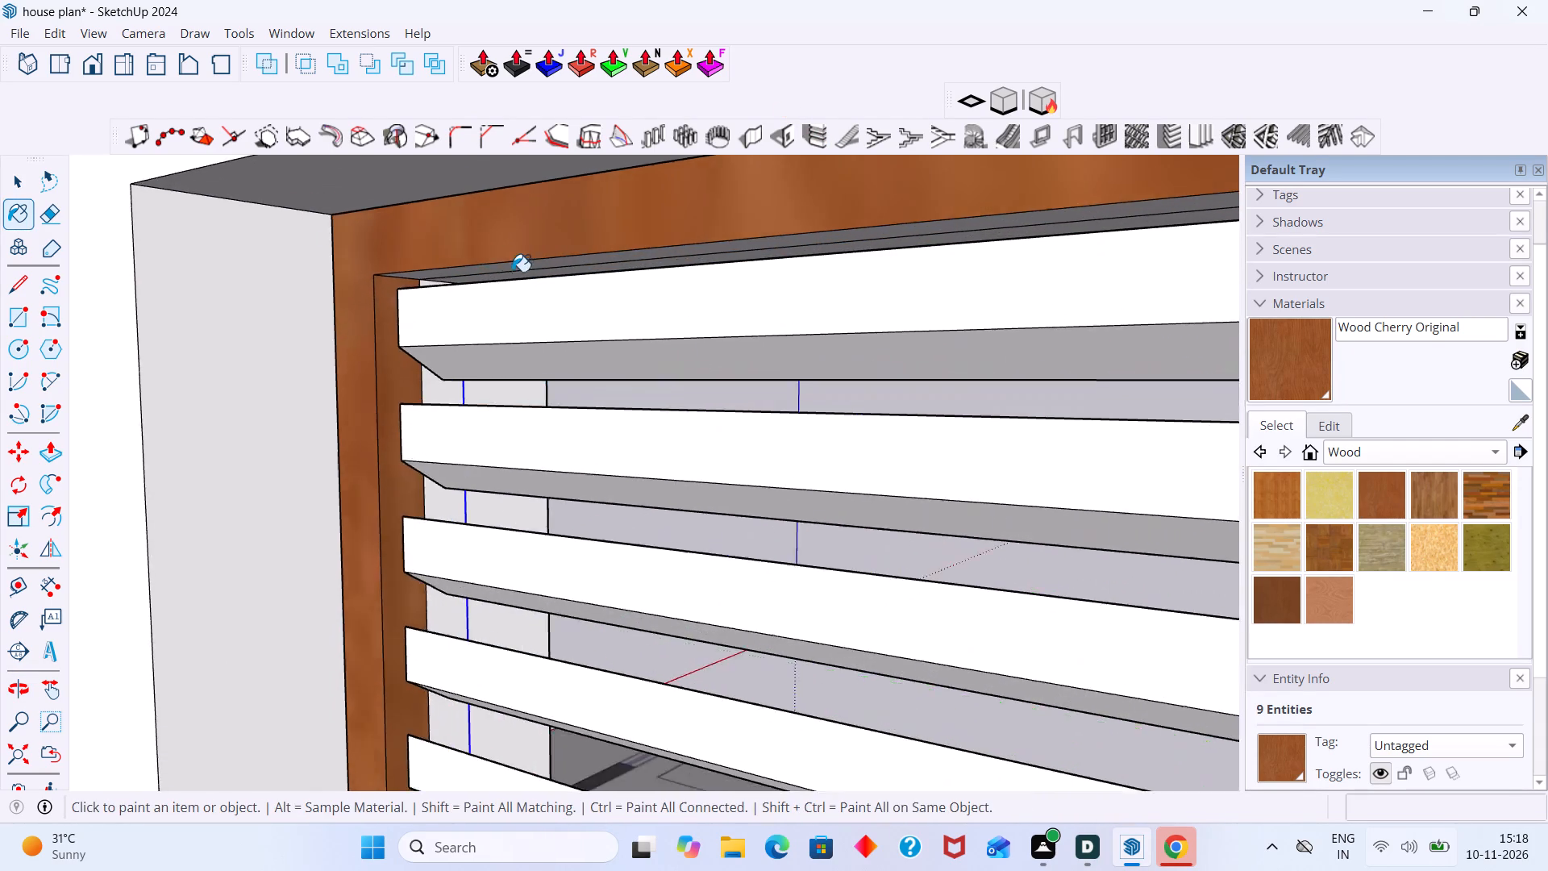
pyautogui.scroll(11, 512, 272)
pyautogui.click(506, 227)
pyautogui.scroll(5, 527, 267)
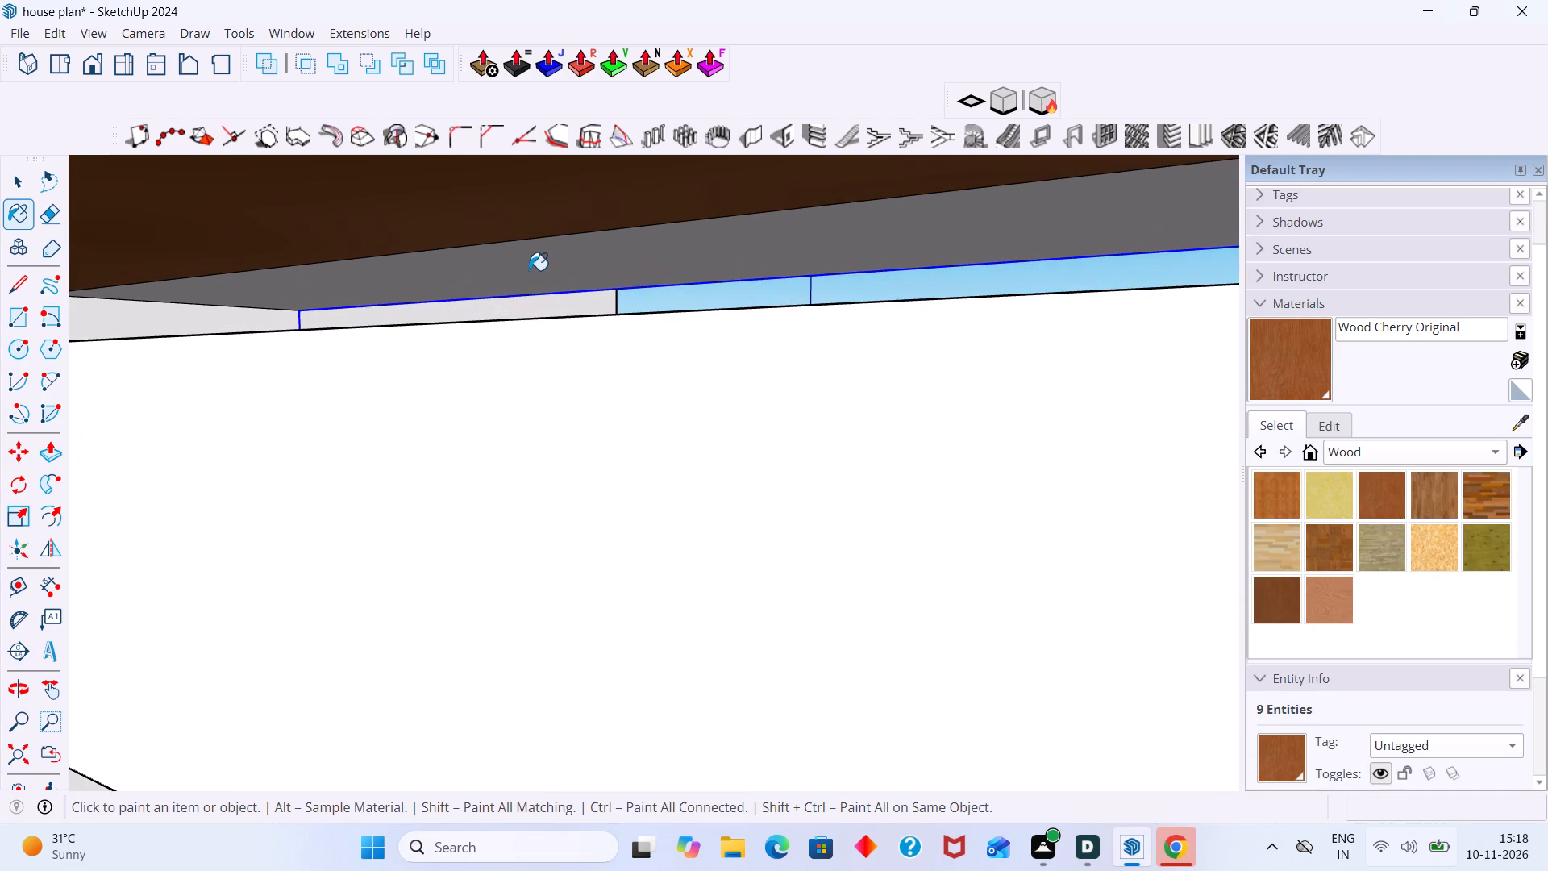
pyautogui.click(529, 270)
pyautogui.scroll(-8, 530, 269)
pyautogui.moveTo(519, 273); pyautogui.dragTo(457, 263, button='middle')
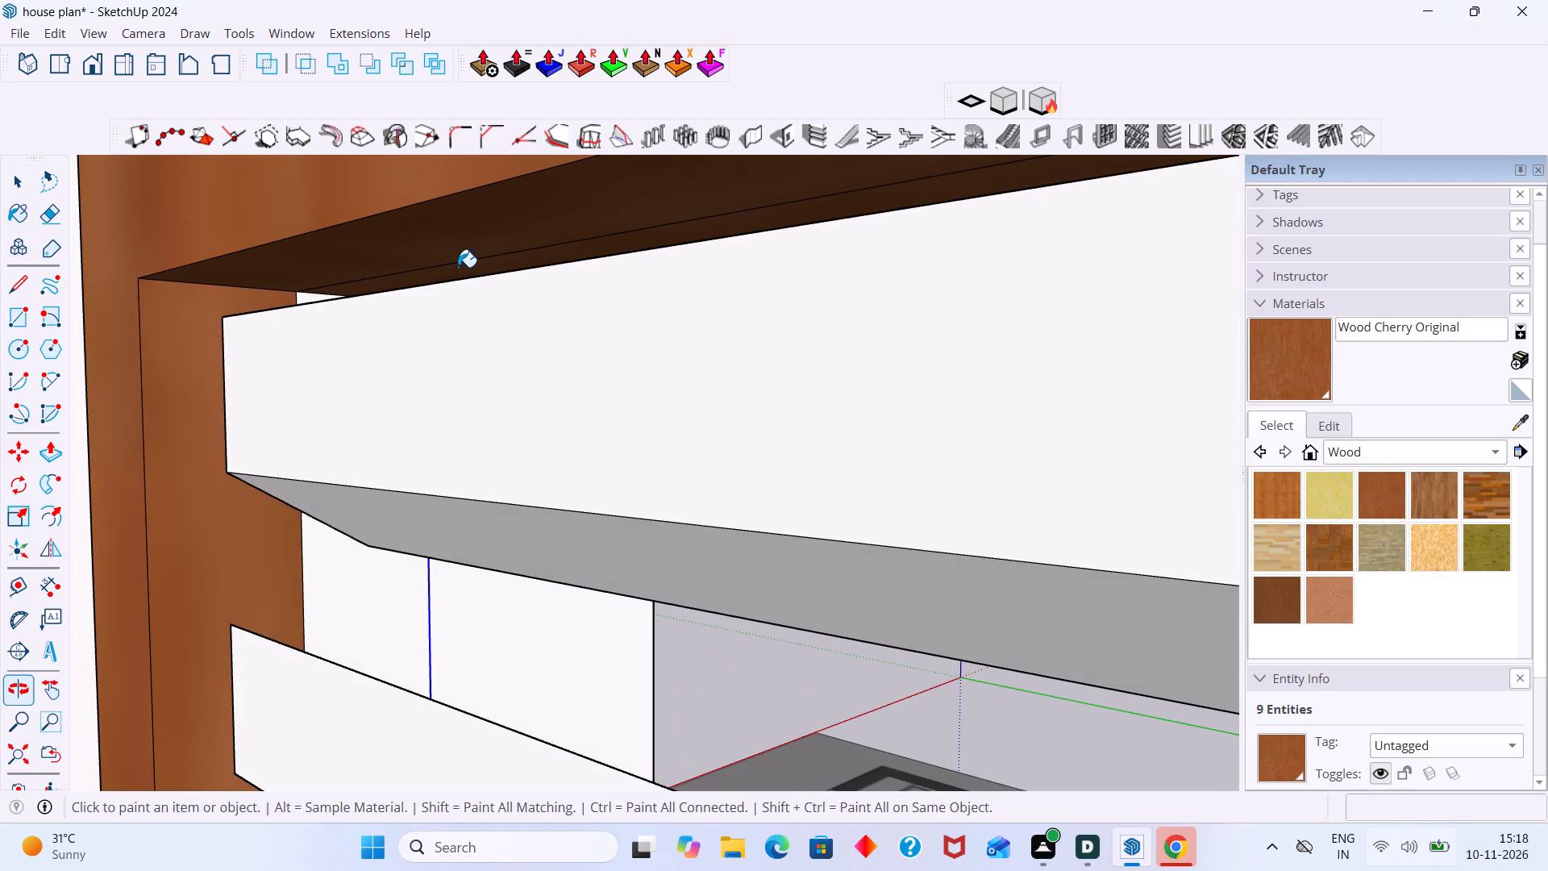
# Delete the edge dividing the frame's inner top face above the uppermost louvre.
pyautogui.press('space')
pyautogui.scroll(7, 484, 260)
pyautogui.click(485, 257)
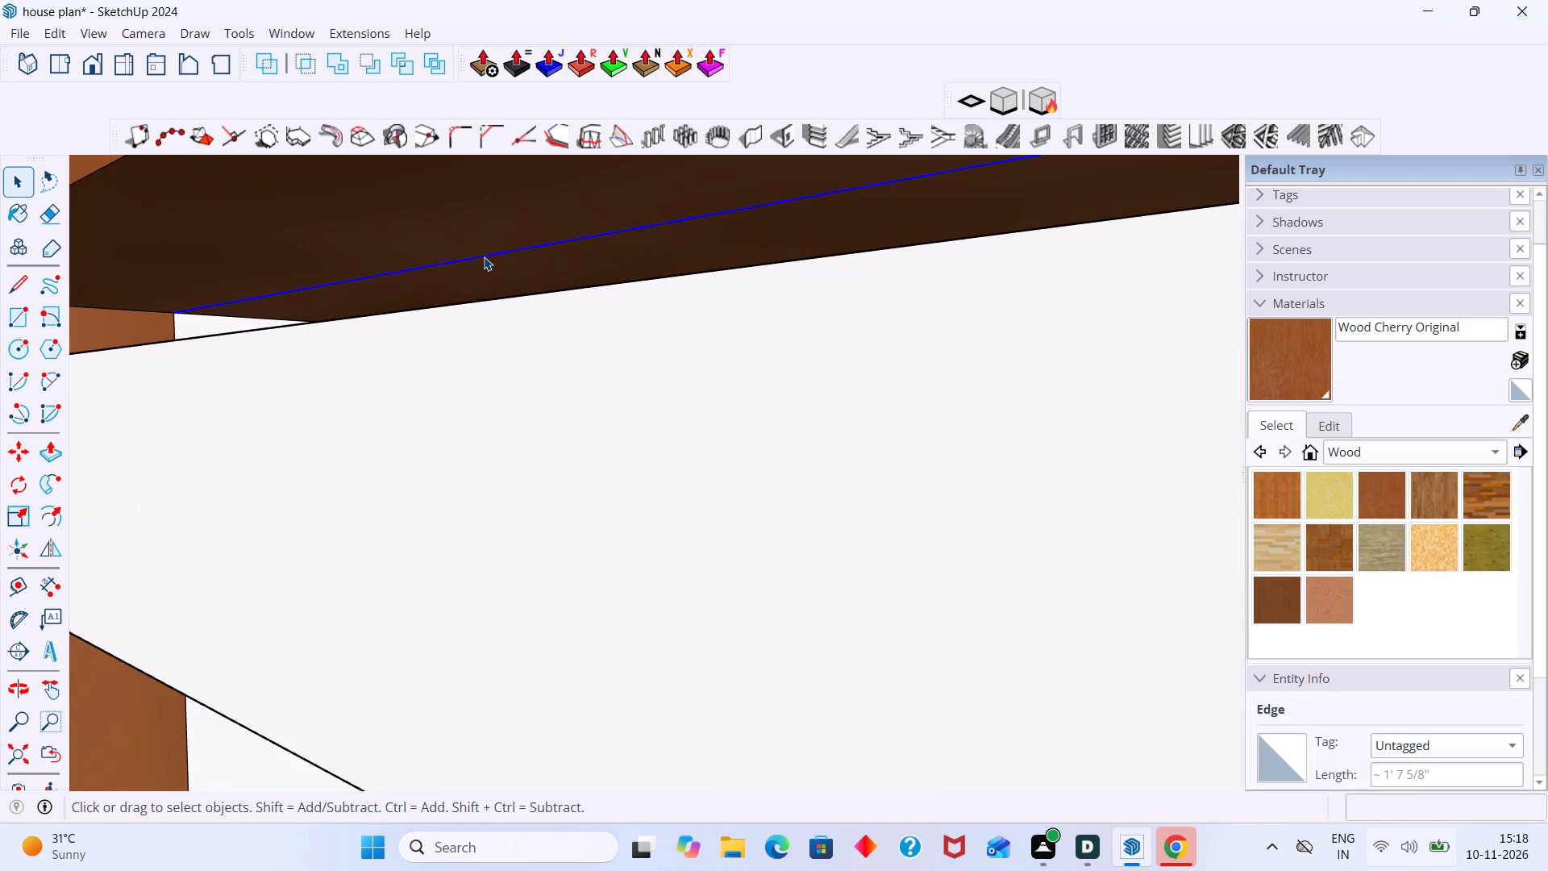
pyautogui.press('Delete')
pyautogui.scroll(-19, 515, 257)
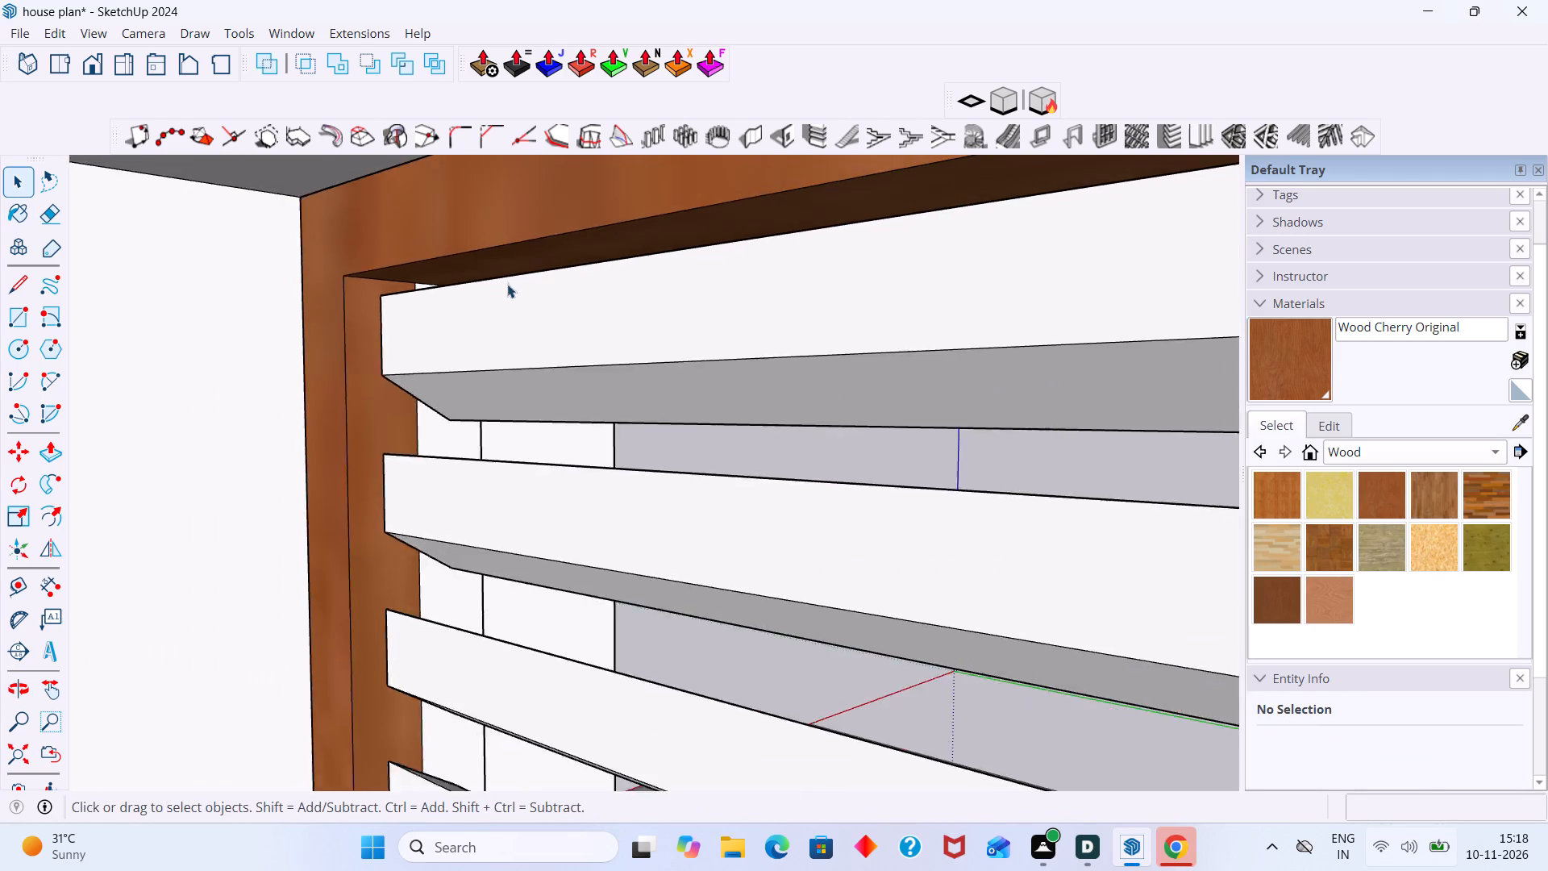
# Examine the house's windows and frames from inside the rooms and from outside the walls.
pyautogui.scroll(-19, 507, 284)
pyautogui.scroll(-3, 485, 390)
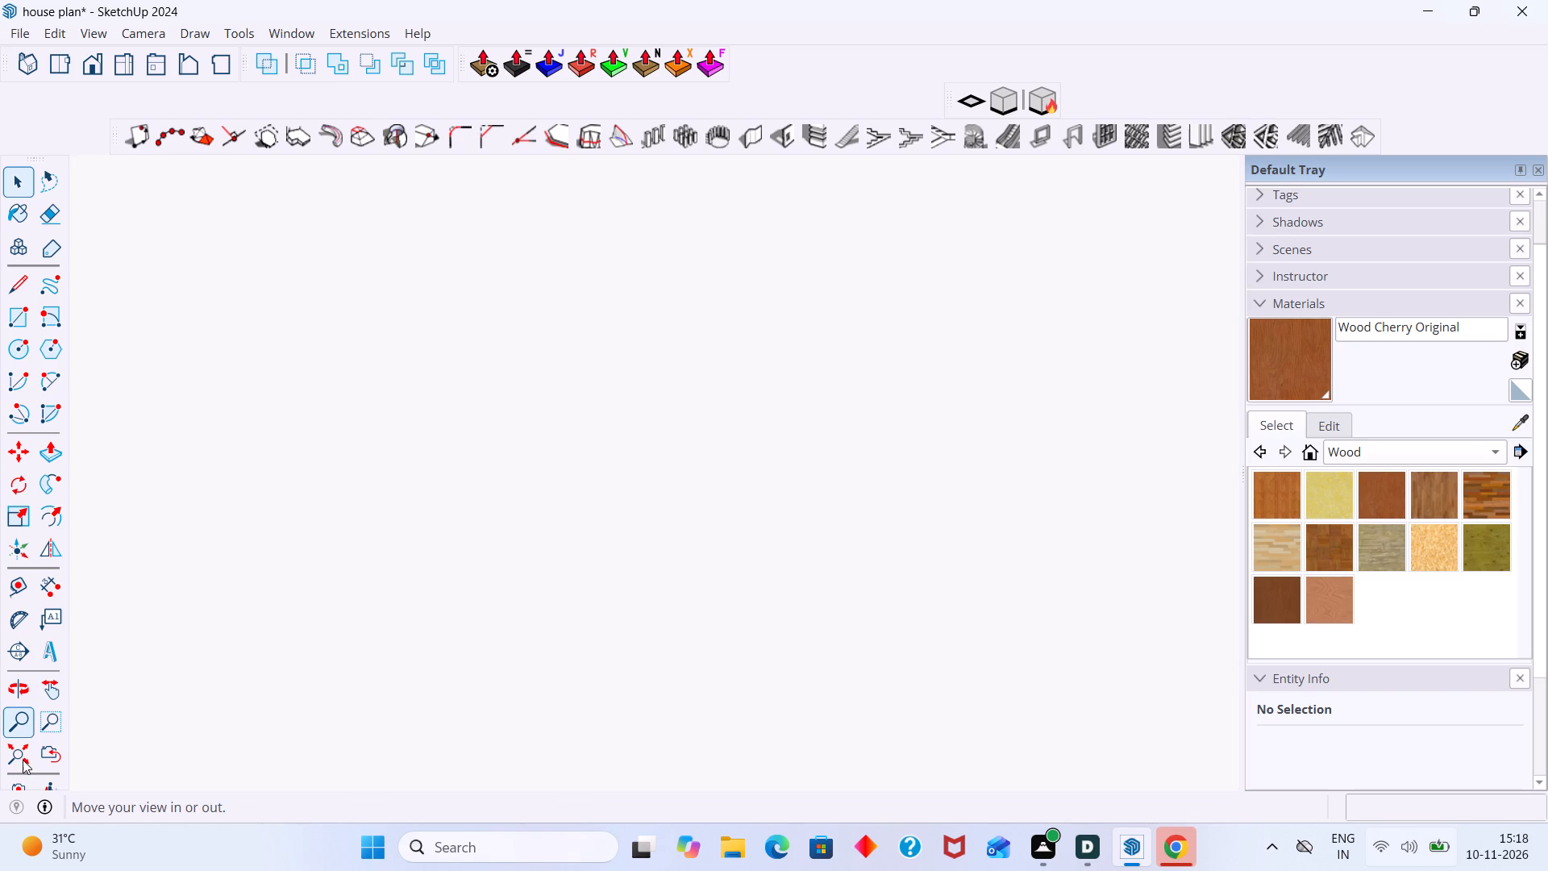
pyautogui.click(23, 760)
pyautogui.scroll(-2, 153, 674)
pyautogui.moveTo(366, 545); pyautogui.dragTo(997, 686, button='middle')
pyautogui.moveTo(869, 437); pyautogui.dragTo(1134, 443, button='middle')
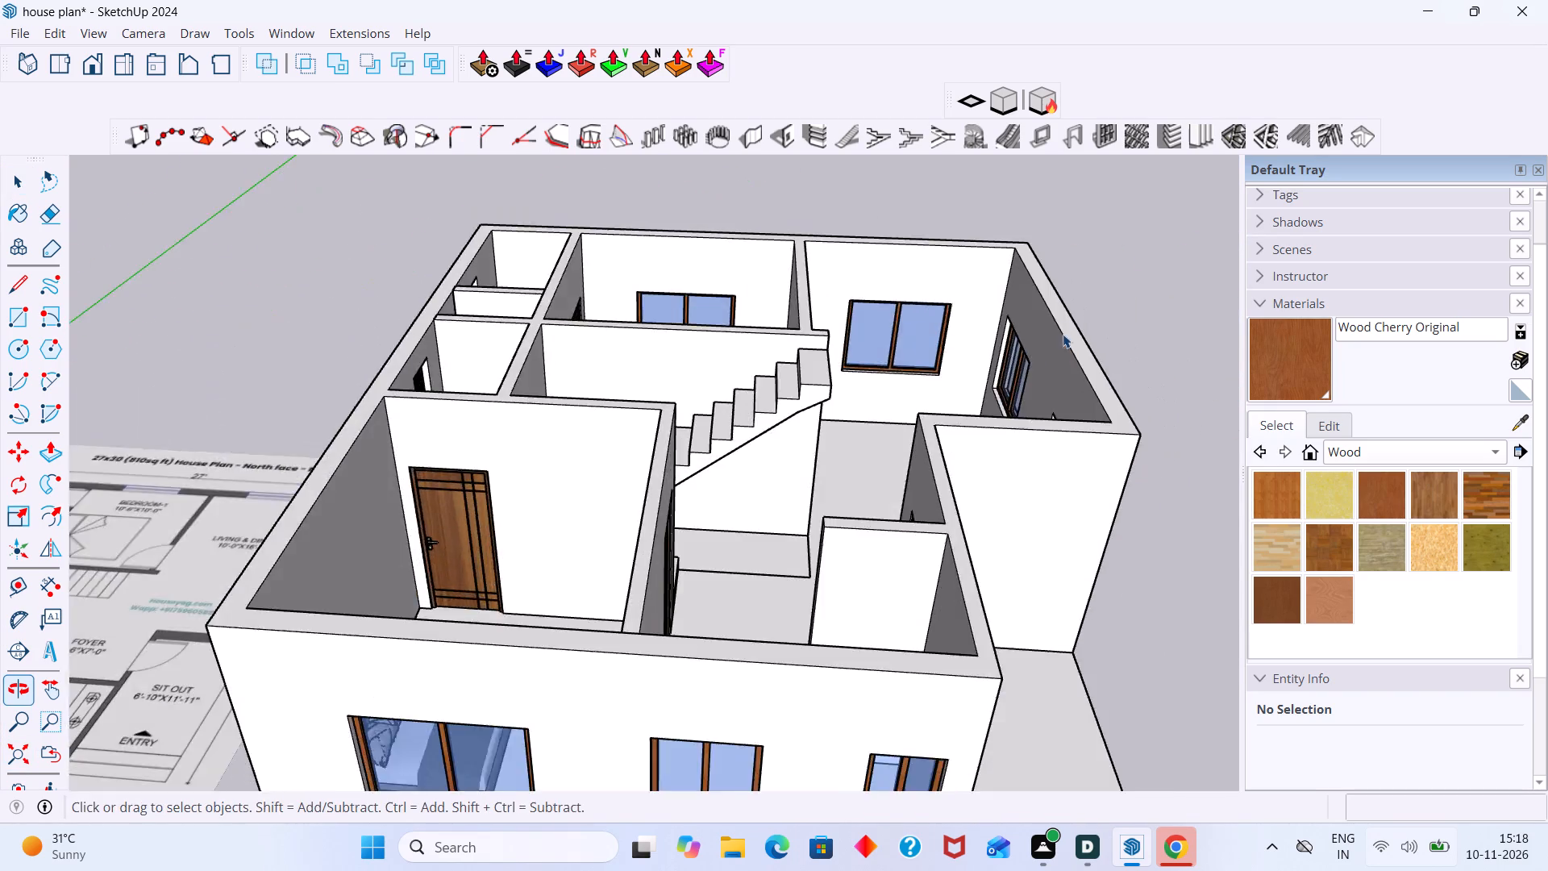
pyautogui.scroll(5, 1063, 328)
pyautogui.moveTo(963, 356); pyautogui.dragTo(1014, 363, button='middle')
pyautogui.scroll(1, 1014, 363)
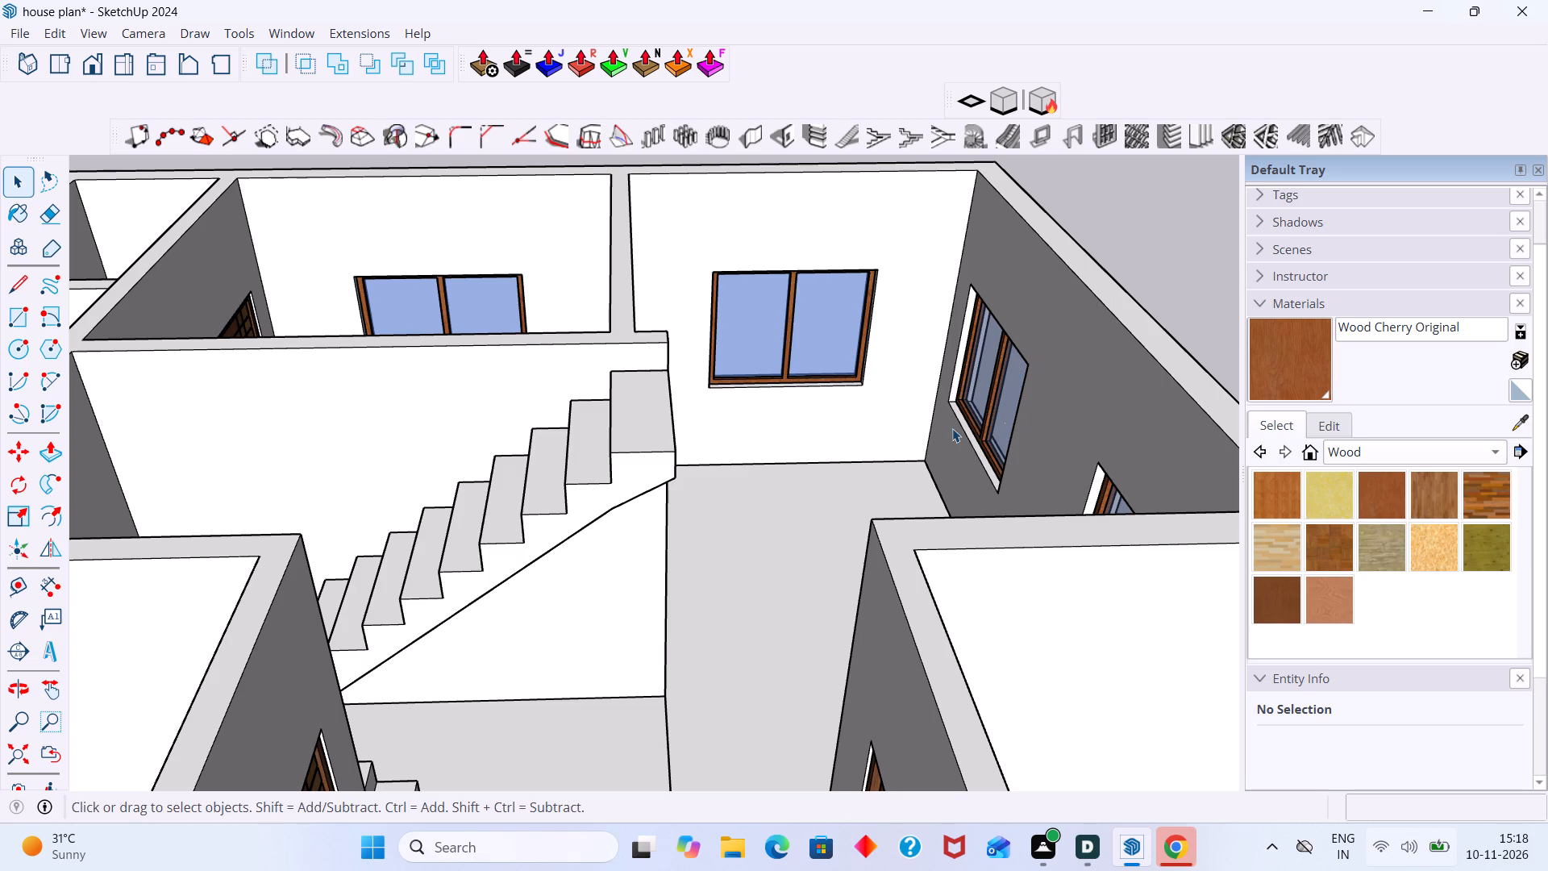
pyautogui.scroll(13, 965, 410)
pyautogui.moveTo(896, 455); pyautogui.dragTo(1038, 466, button='middle')
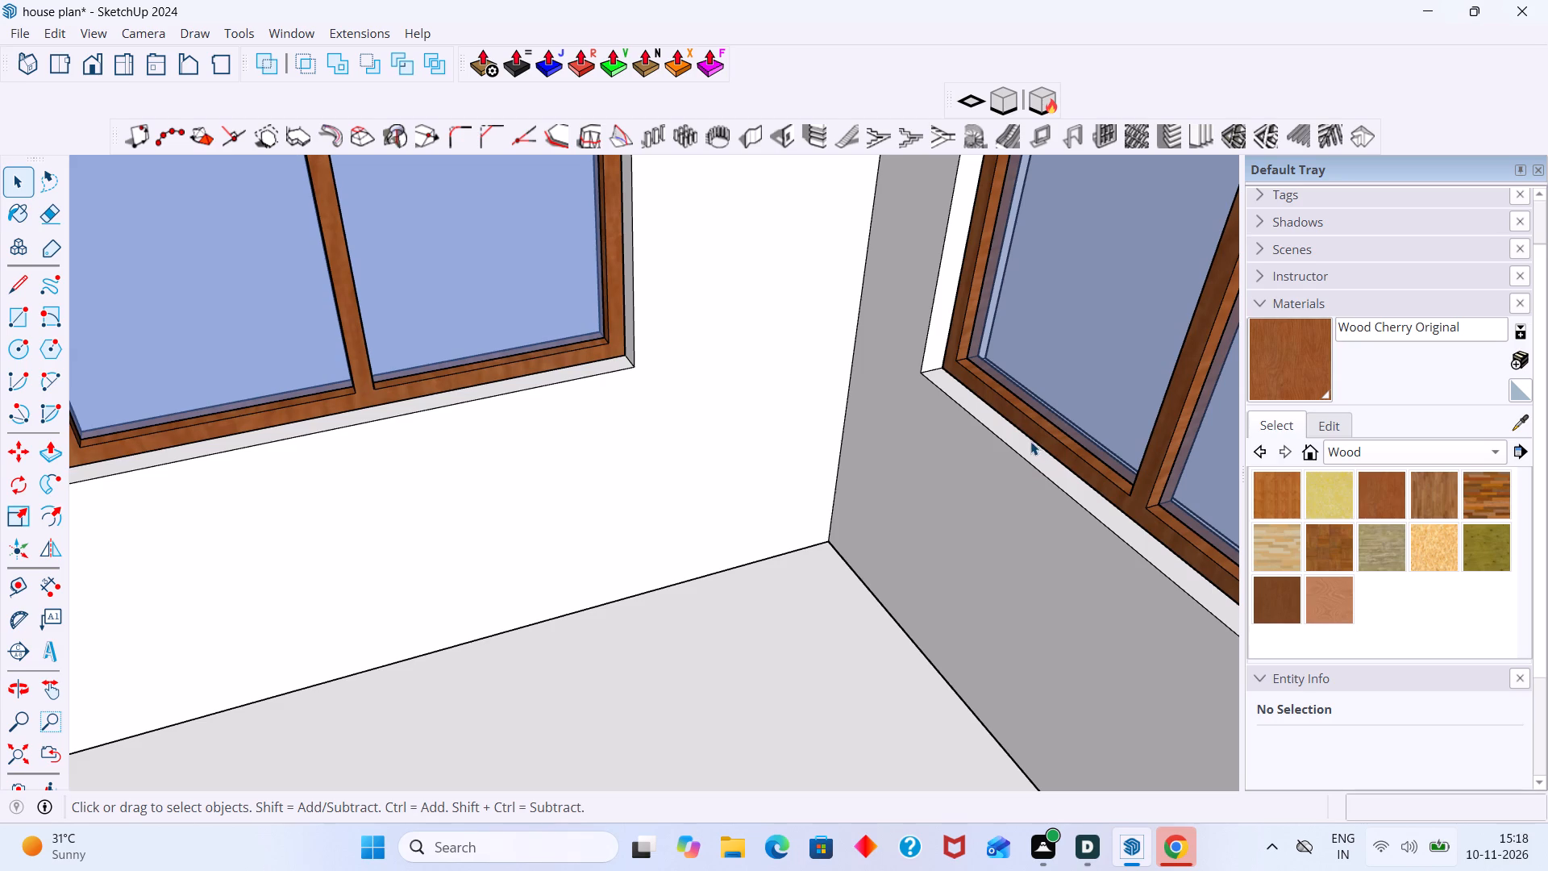
pyautogui.scroll(-4, 1023, 429)
pyautogui.moveTo(971, 415); pyautogui.dragTo(541, 571, button='middle')
pyautogui.scroll(-5, 562, 548)
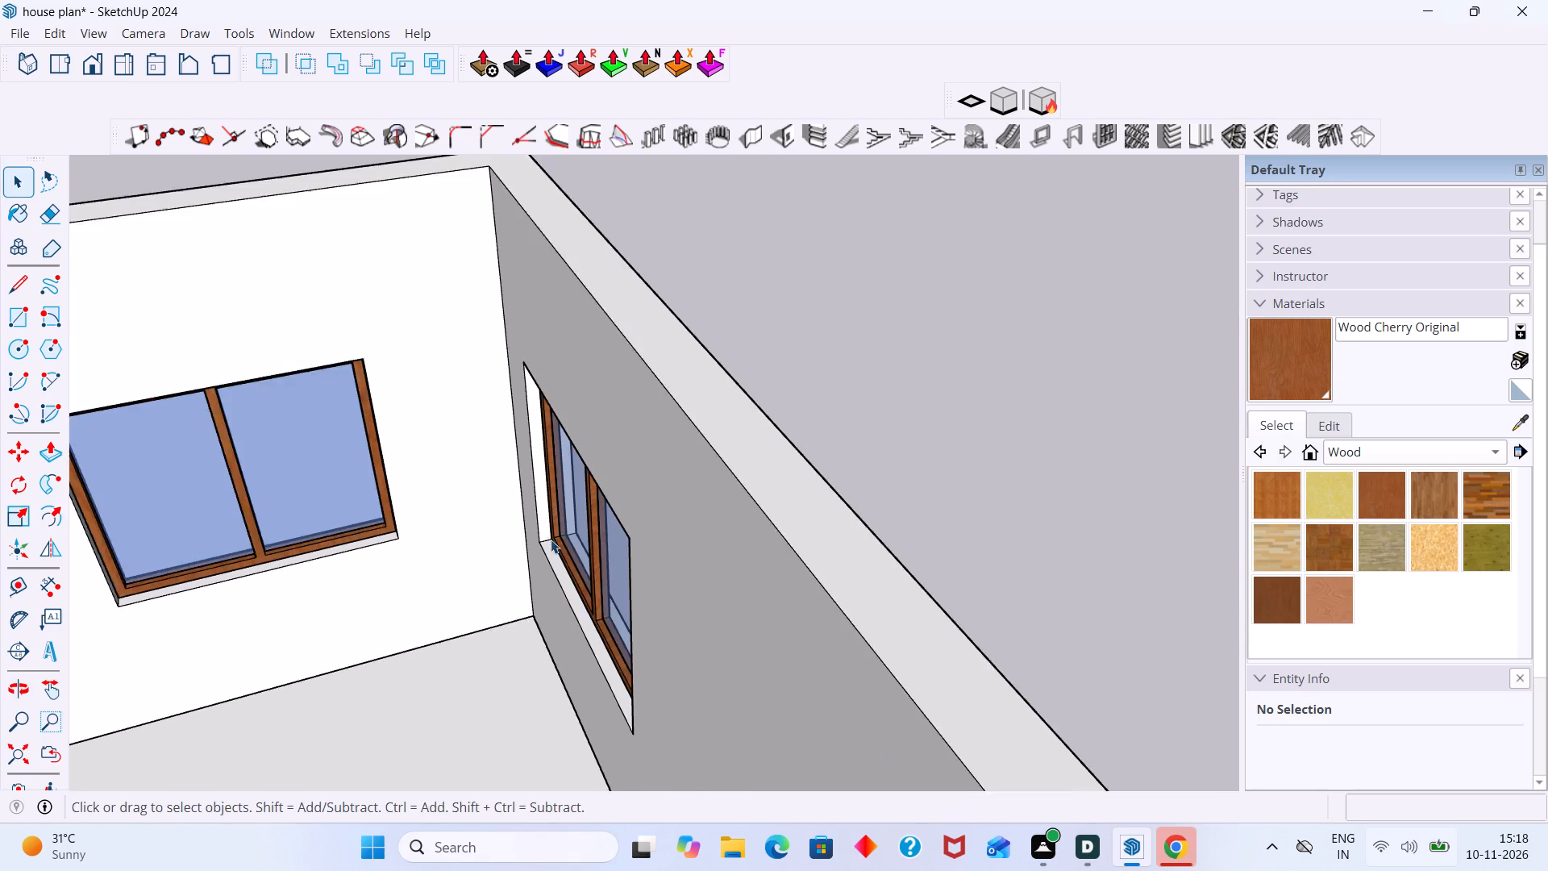
pyautogui.scroll(-2, 551, 540)
pyautogui.moveTo(568, 556); pyautogui.dragTo(1411, 573, button='middle')
pyautogui.moveTo(540, 424); pyautogui.dragTo(786, 482, button='middle')
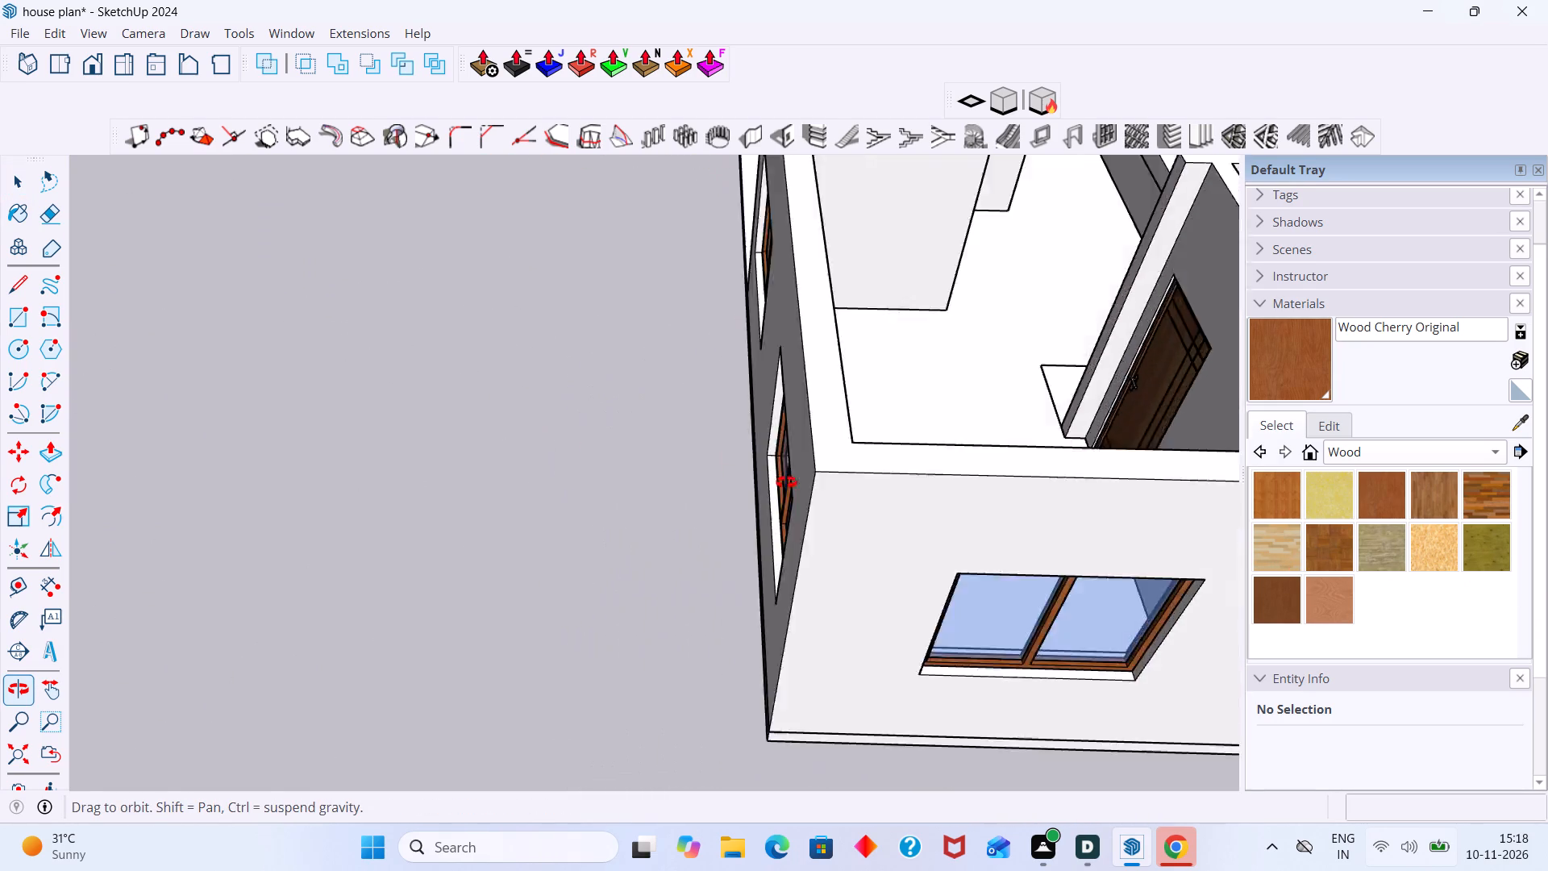
pyautogui.moveTo(786, 482); pyautogui.dragTo(16, 501, button='middle')
pyautogui.scroll(-13, 471, 523)
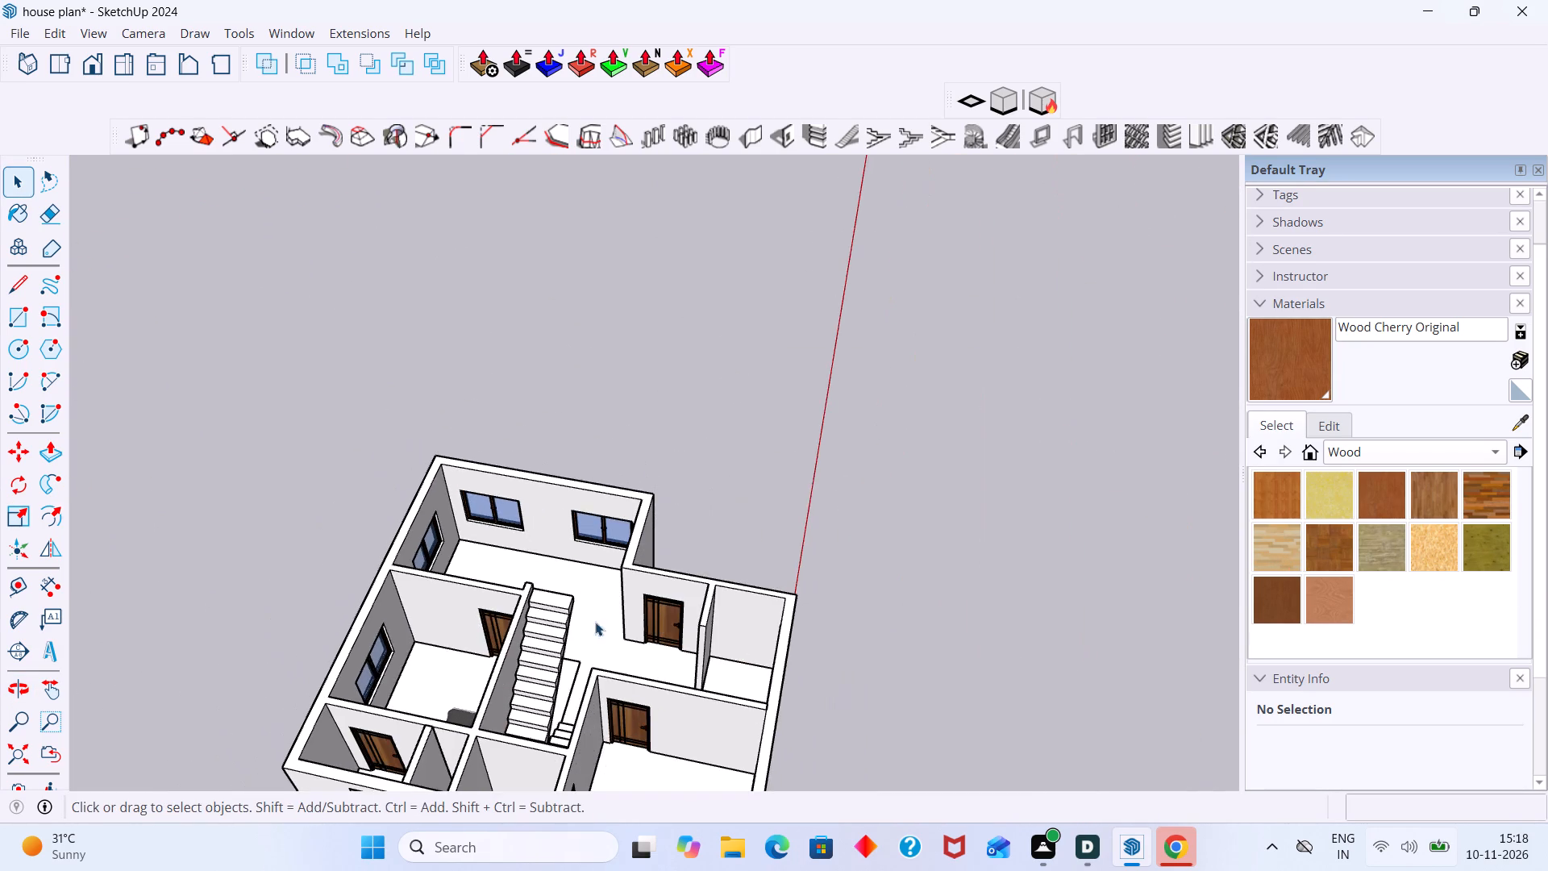
pyautogui.moveTo(595, 622); pyautogui.dragTo(548, 552, button='middle')
# Paint the lowest five louvres of the toilet opening nearest the staircase with Translucent Glass Blue from Glass and Mirrors.
pyautogui.scroll(1, 320, 648)
pyautogui.keyDown('shift'); pyautogui.moveTo(328, 676); pyautogui.dragTo(396, 541, button='middle'); pyautogui.keyUp('shift')
pyautogui.scroll(3, 376, 636)
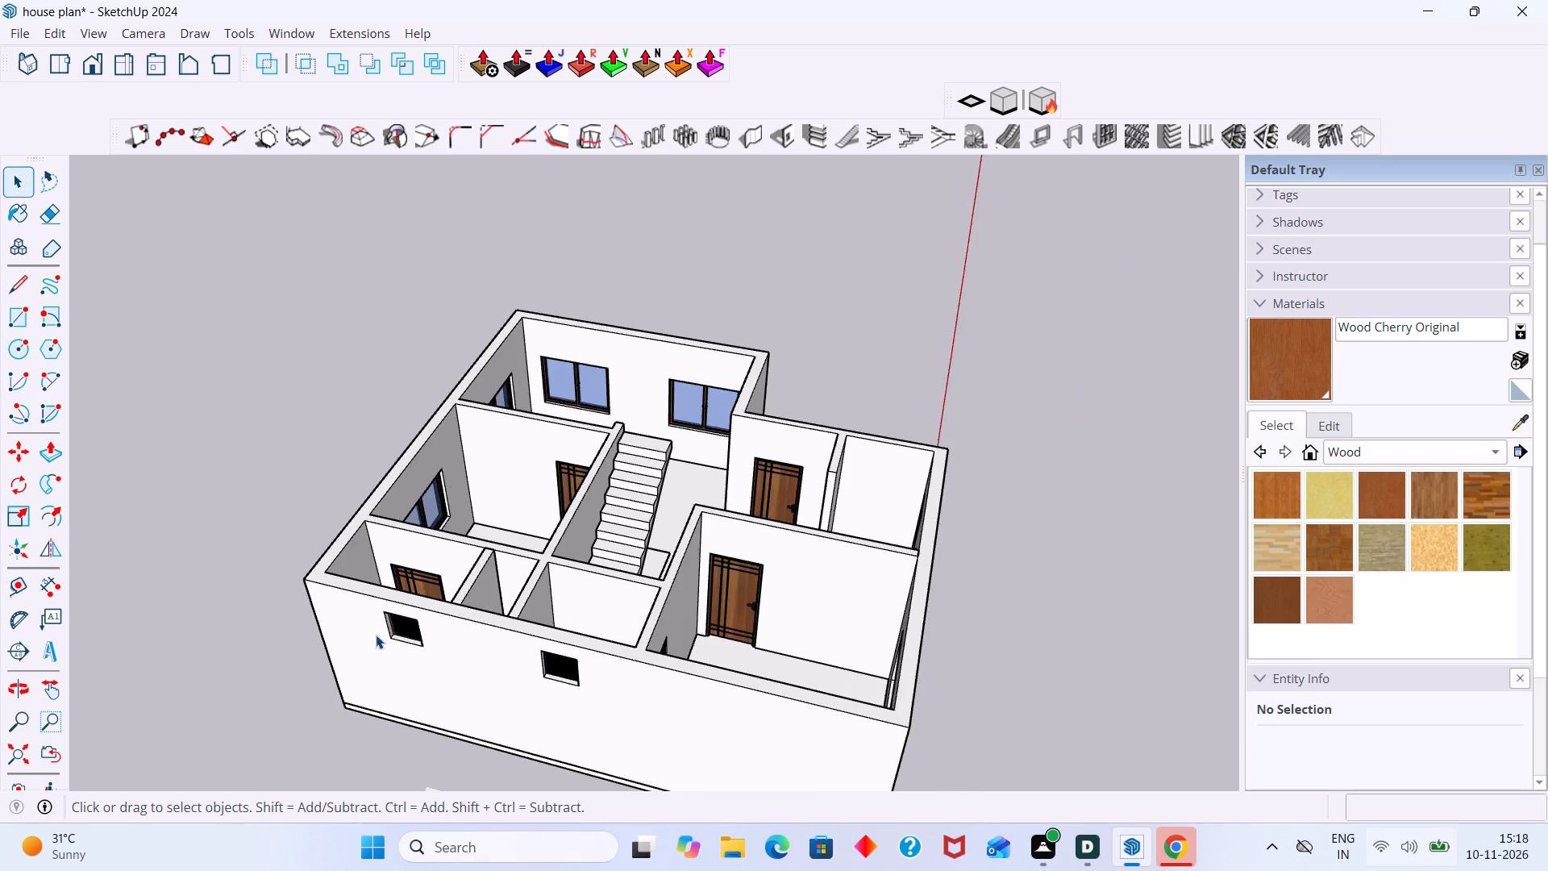
pyautogui.scroll(20, 376, 635)
pyautogui.scroll(8, 376, 635)
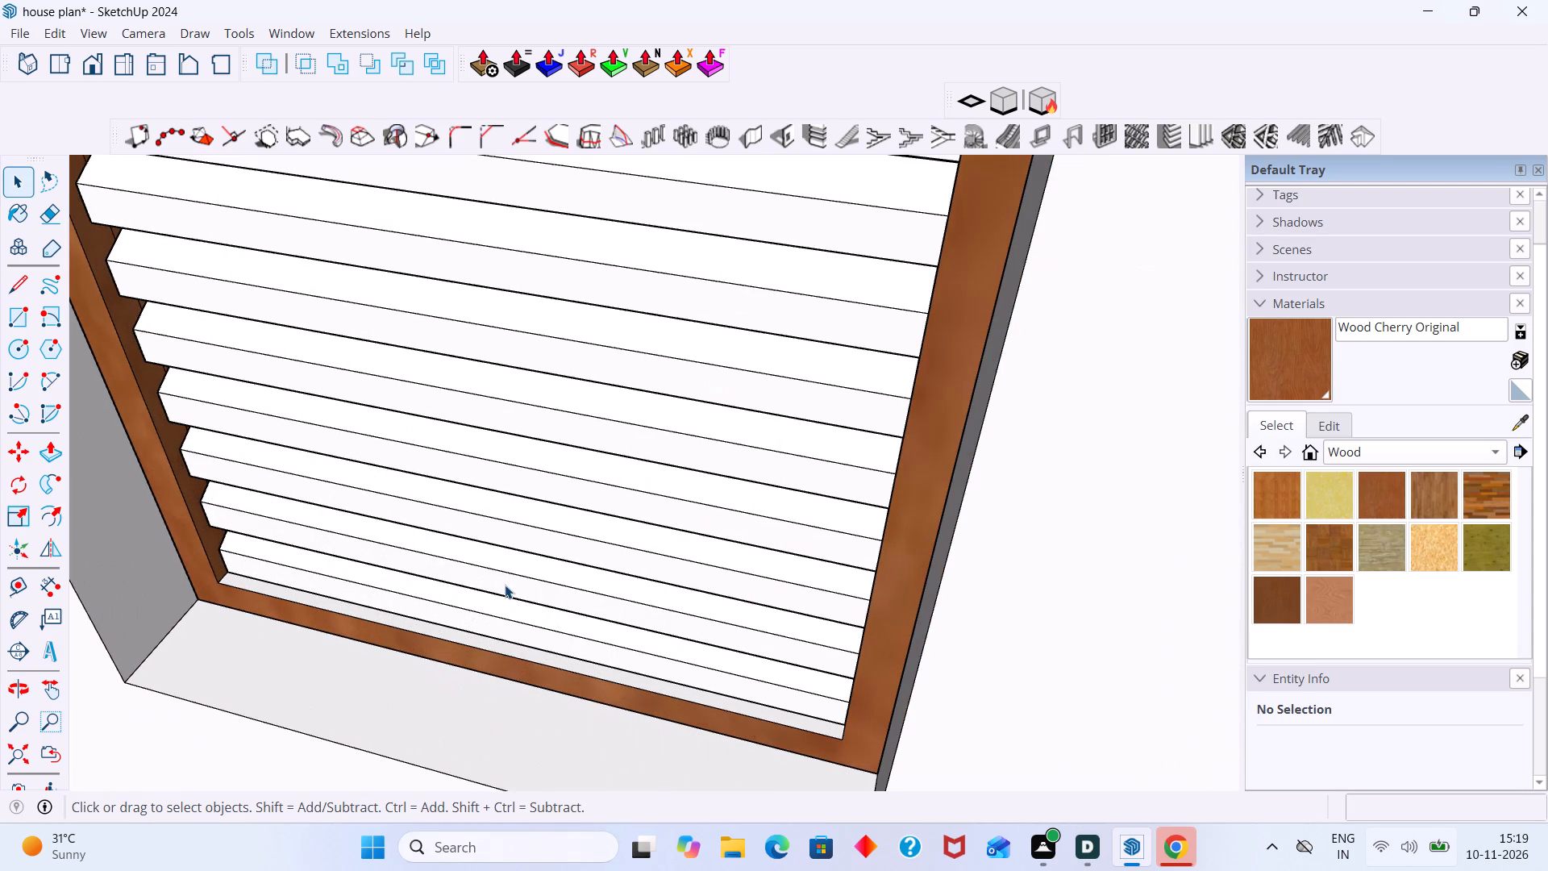
pyautogui.click(505, 585)
pyautogui.tripleClick(506, 584)
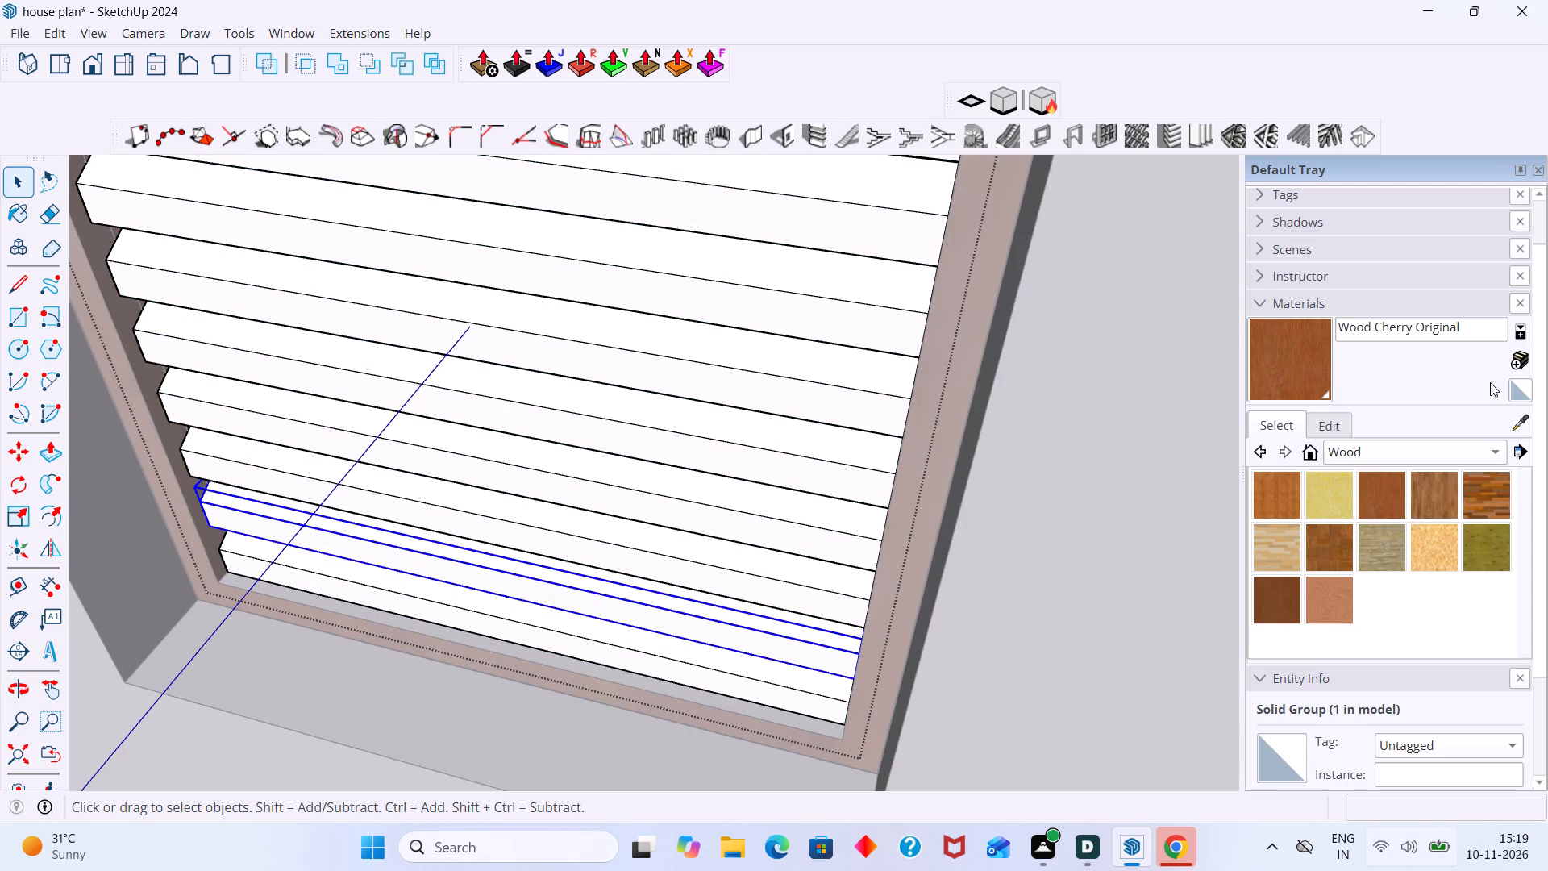
pyautogui.click(1489, 454)
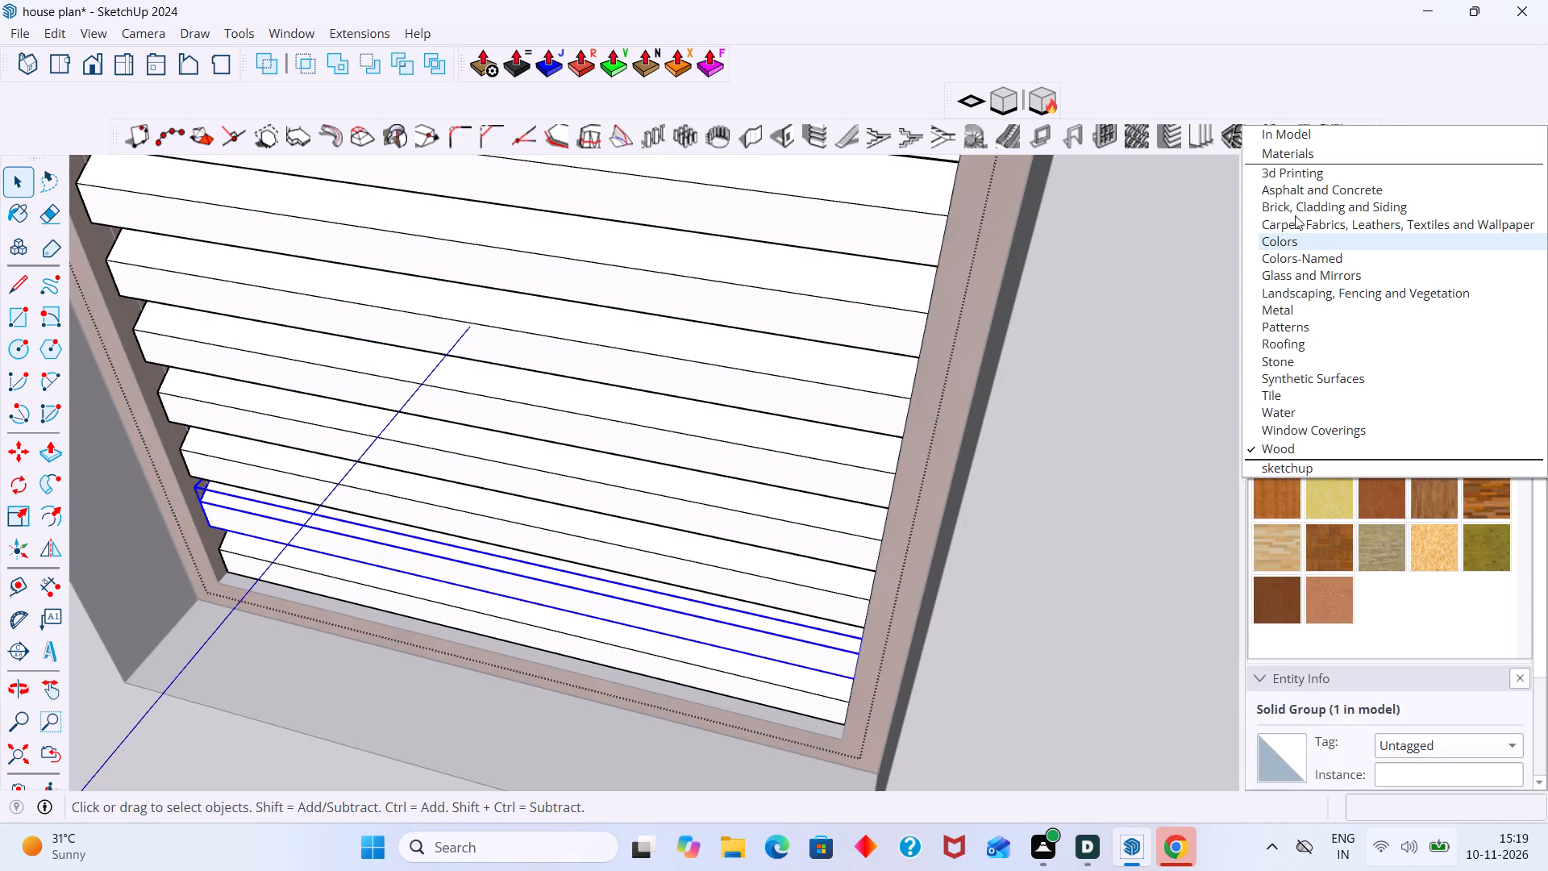
pyautogui.click(1302, 281)
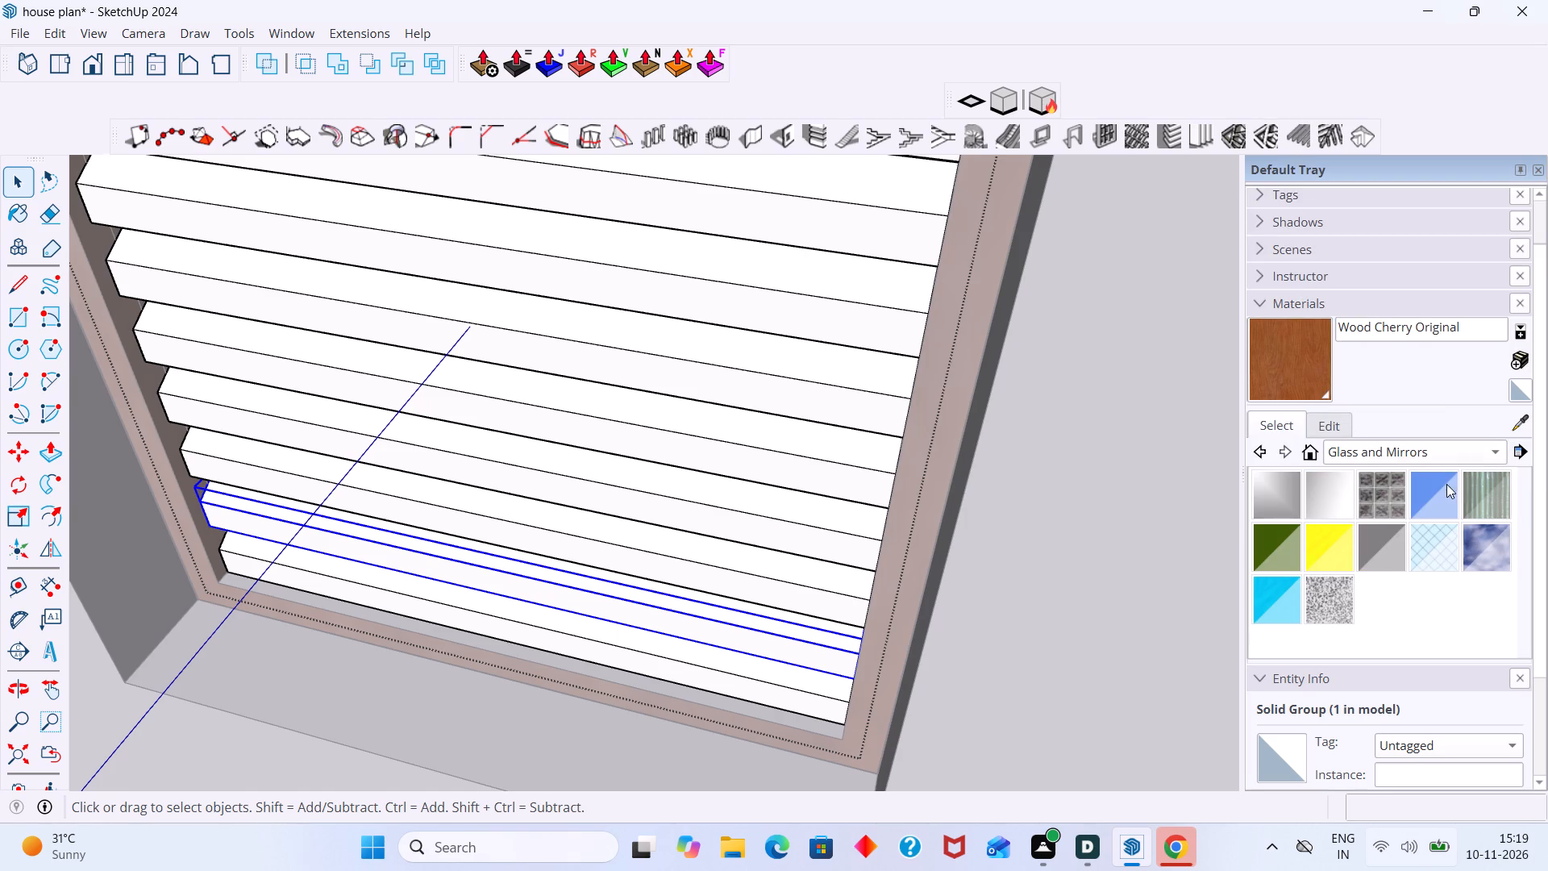
pyautogui.click(1440, 488)
pyautogui.scroll(6, 774, 682)
pyautogui.click(722, 598)
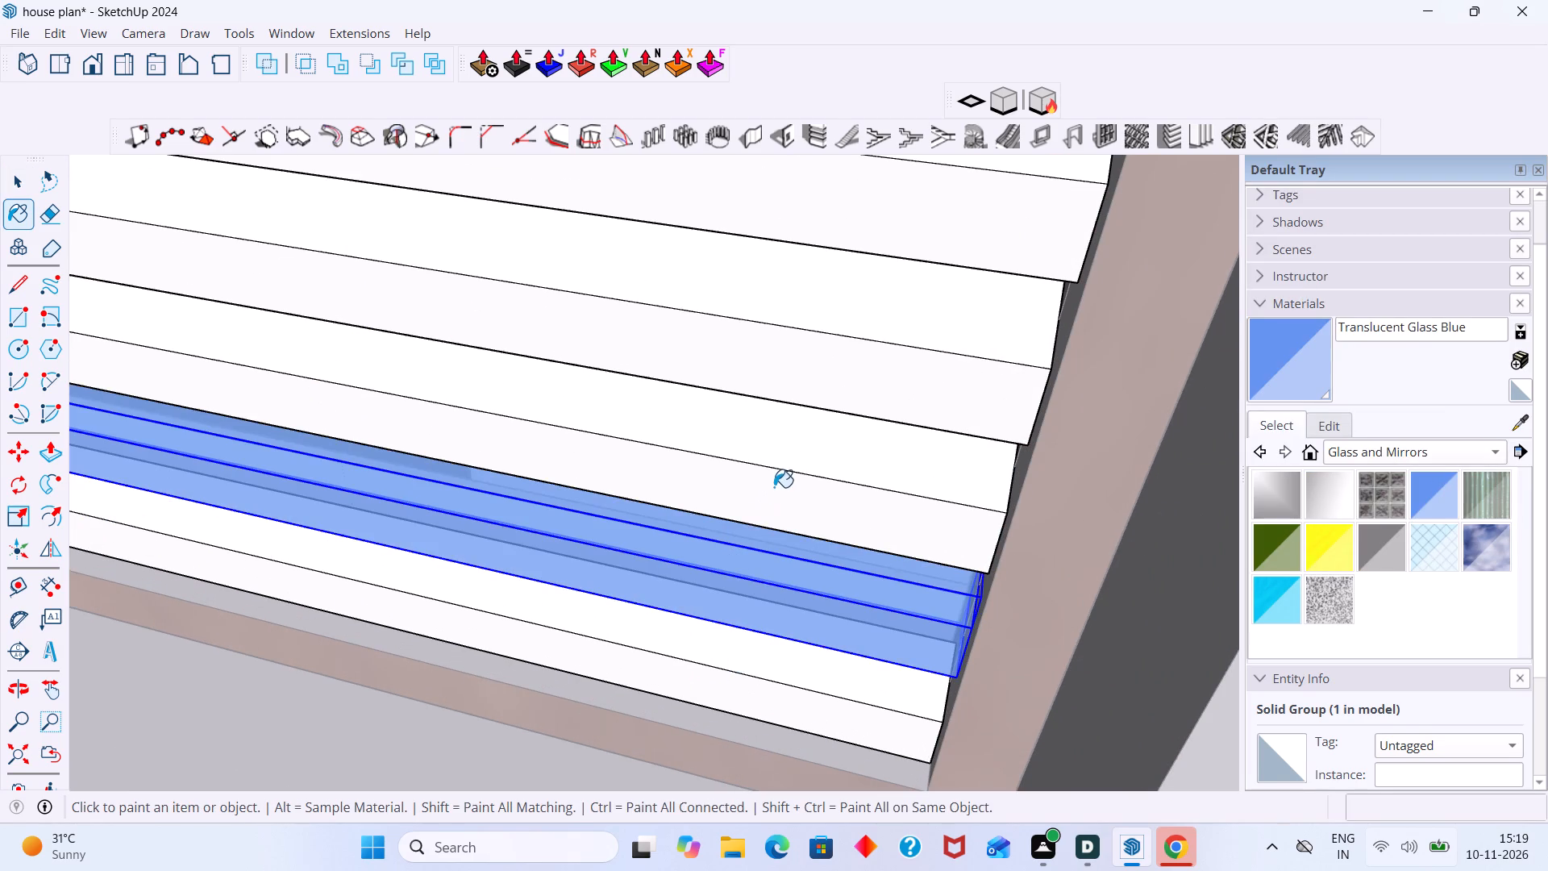
pyautogui.click(774, 486)
pyautogui.click(828, 388)
pyautogui.scroll(-9, 819, 400)
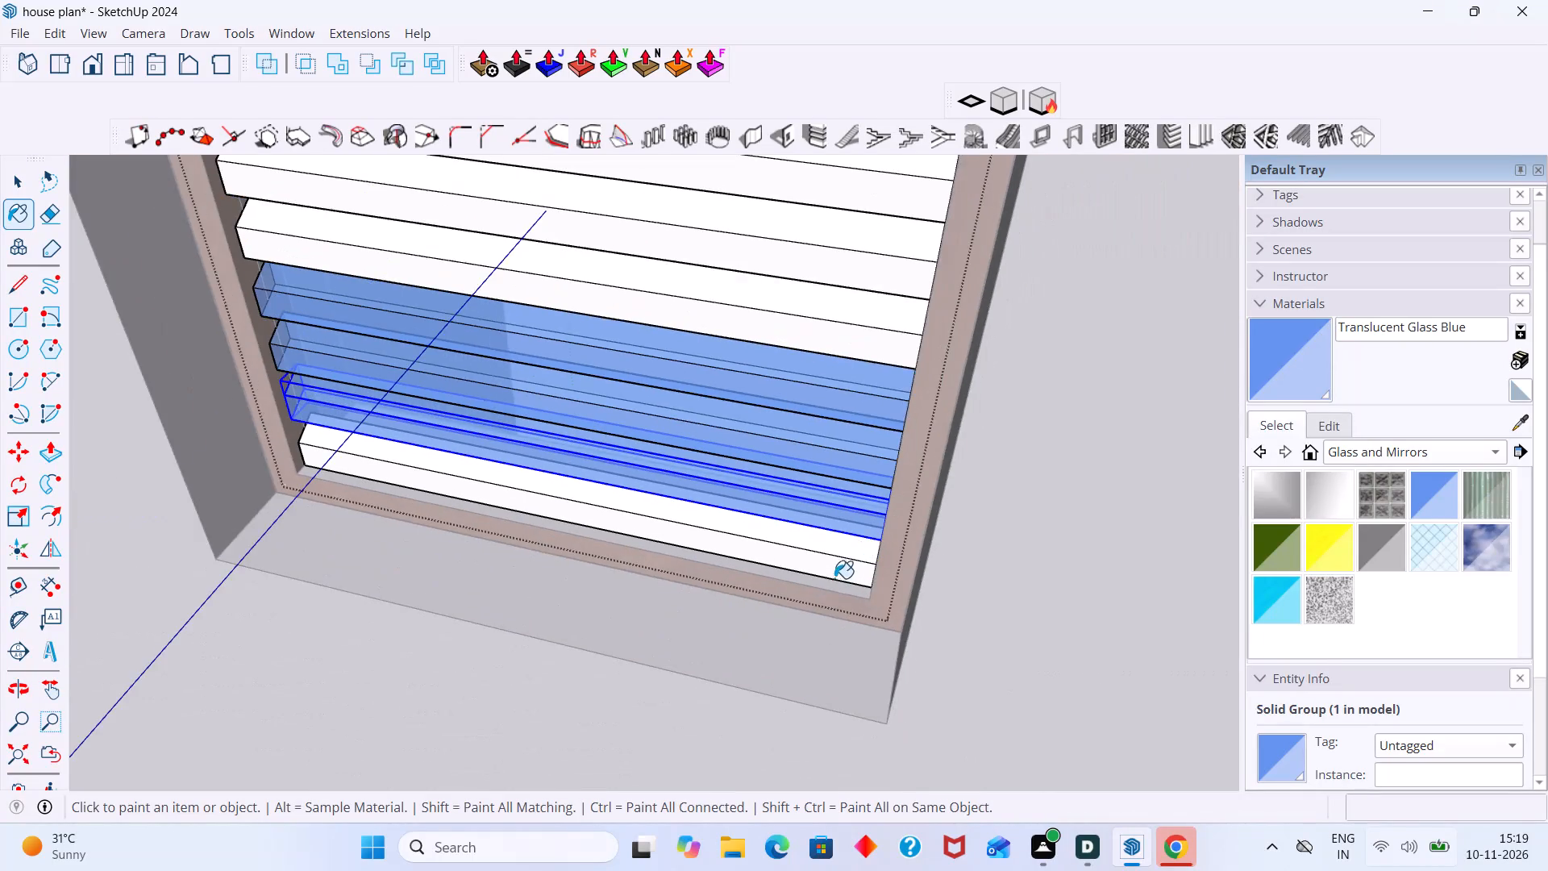
pyautogui.scroll(3, 834, 578)
pyautogui.click(828, 566)
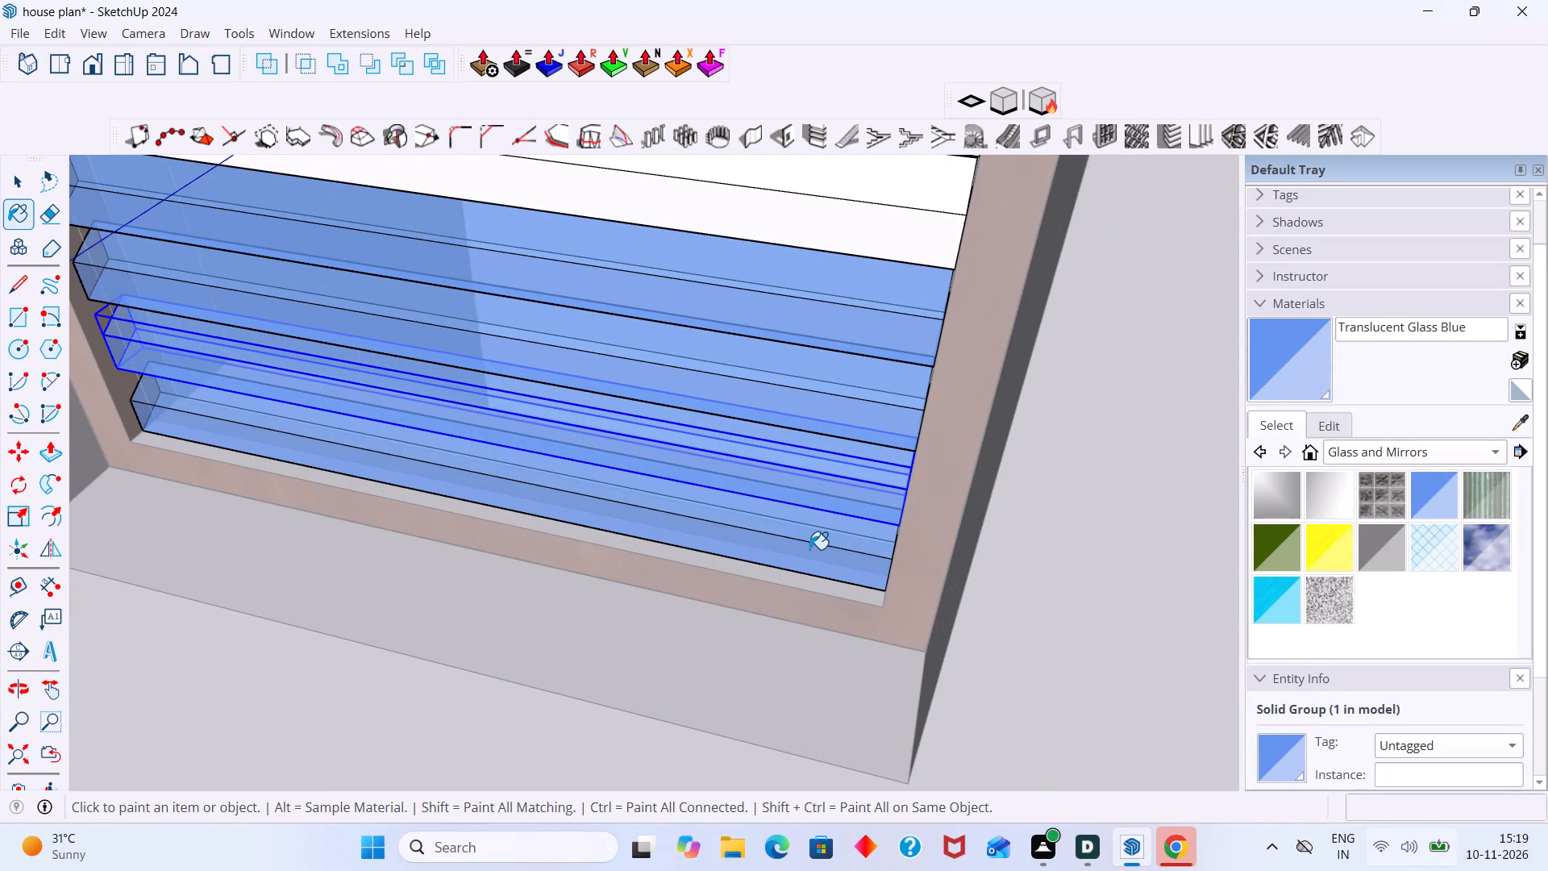
pyautogui.click(832, 251)
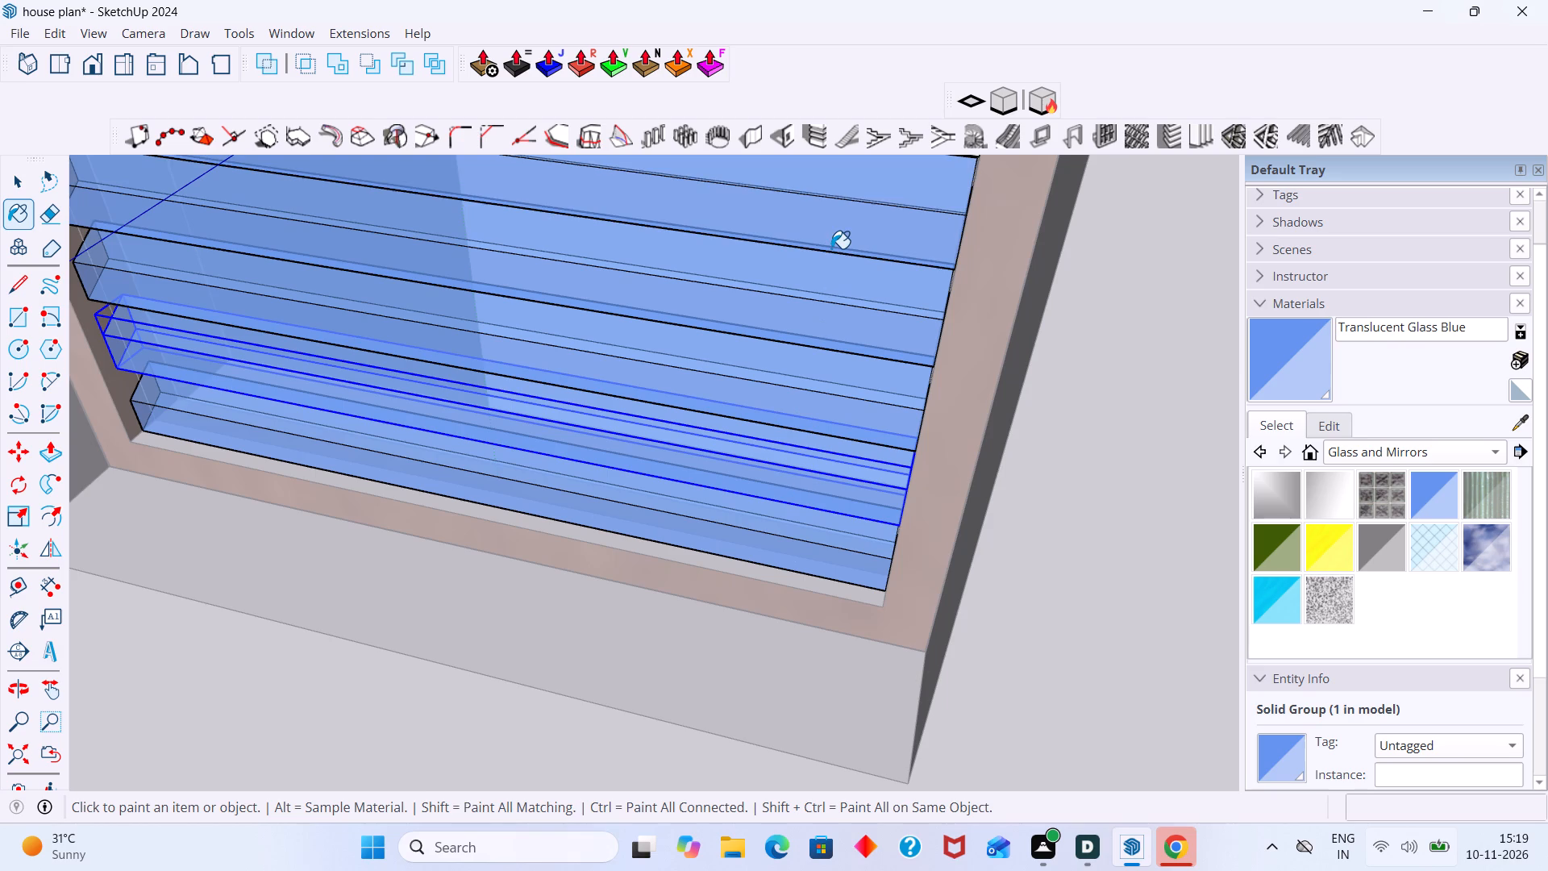
# Paint the remaining upper louvres of the same toilet opening with Translucent Glass Blue.
pyautogui.scroll(-6, 829, 249)
pyautogui.keyDown('shift'); pyautogui.moveTo(824, 302); pyautogui.dragTo(759, 490, button='middle'); pyautogui.keyUp('shift')
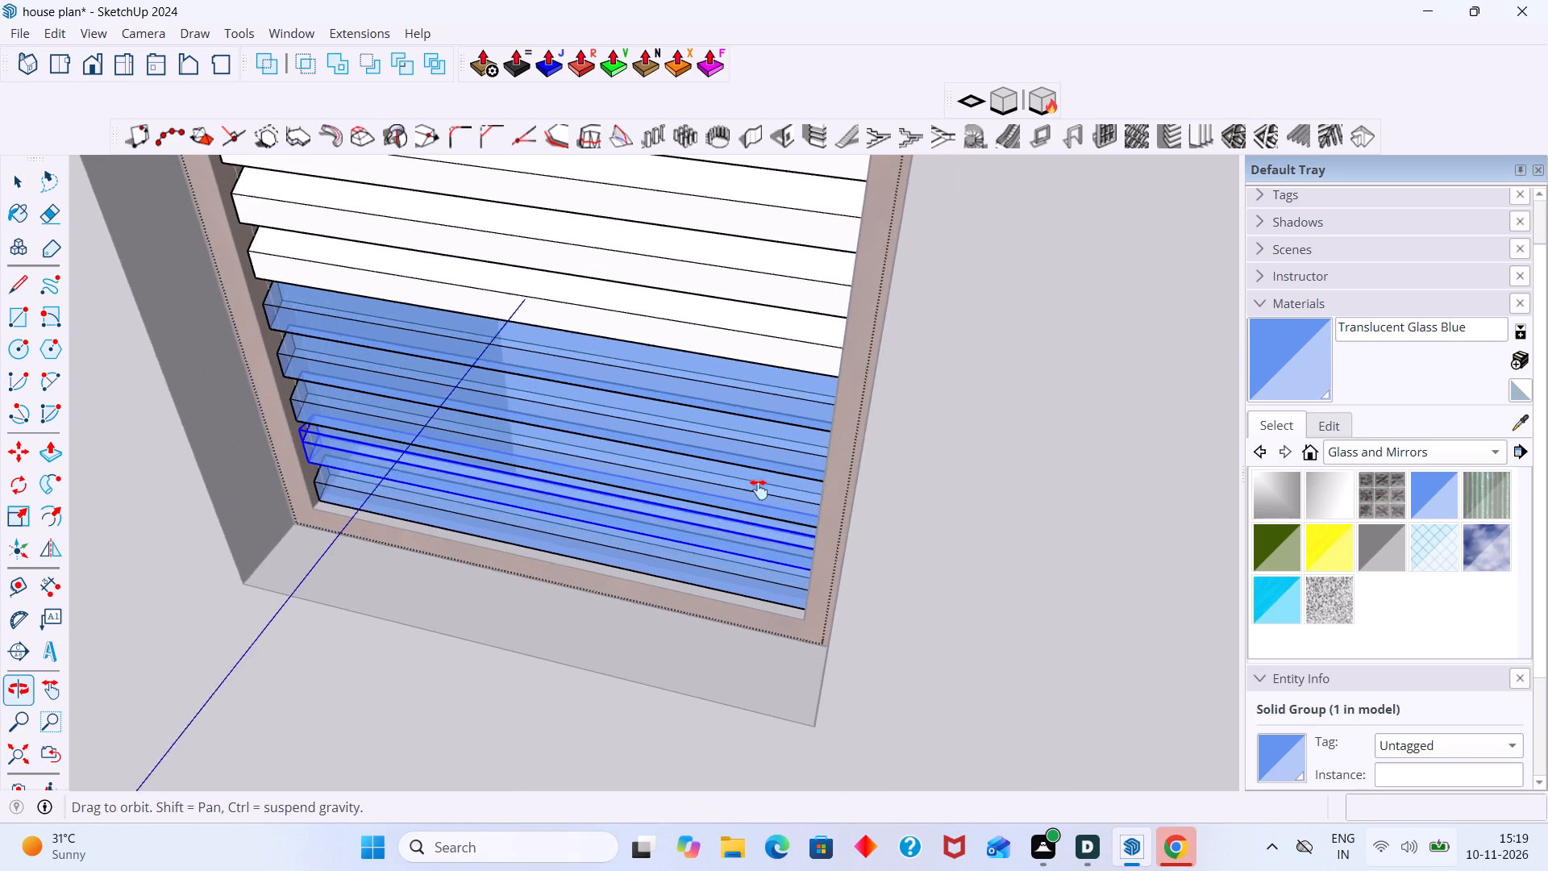
pyautogui.keyDown('shift'); pyautogui.moveTo(759, 490); pyautogui.dragTo(758, 498, button='middle'); pyautogui.keyUp('shift')
pyautogui.click(710, 373)
pyautogui.click(721, 321)
pyautogui.keyDown('shift'); pyautogui.moveTo(726, 310); pyautogui.dragTo(726, 430, button='middle'); pyautogui.keyUp('shift')
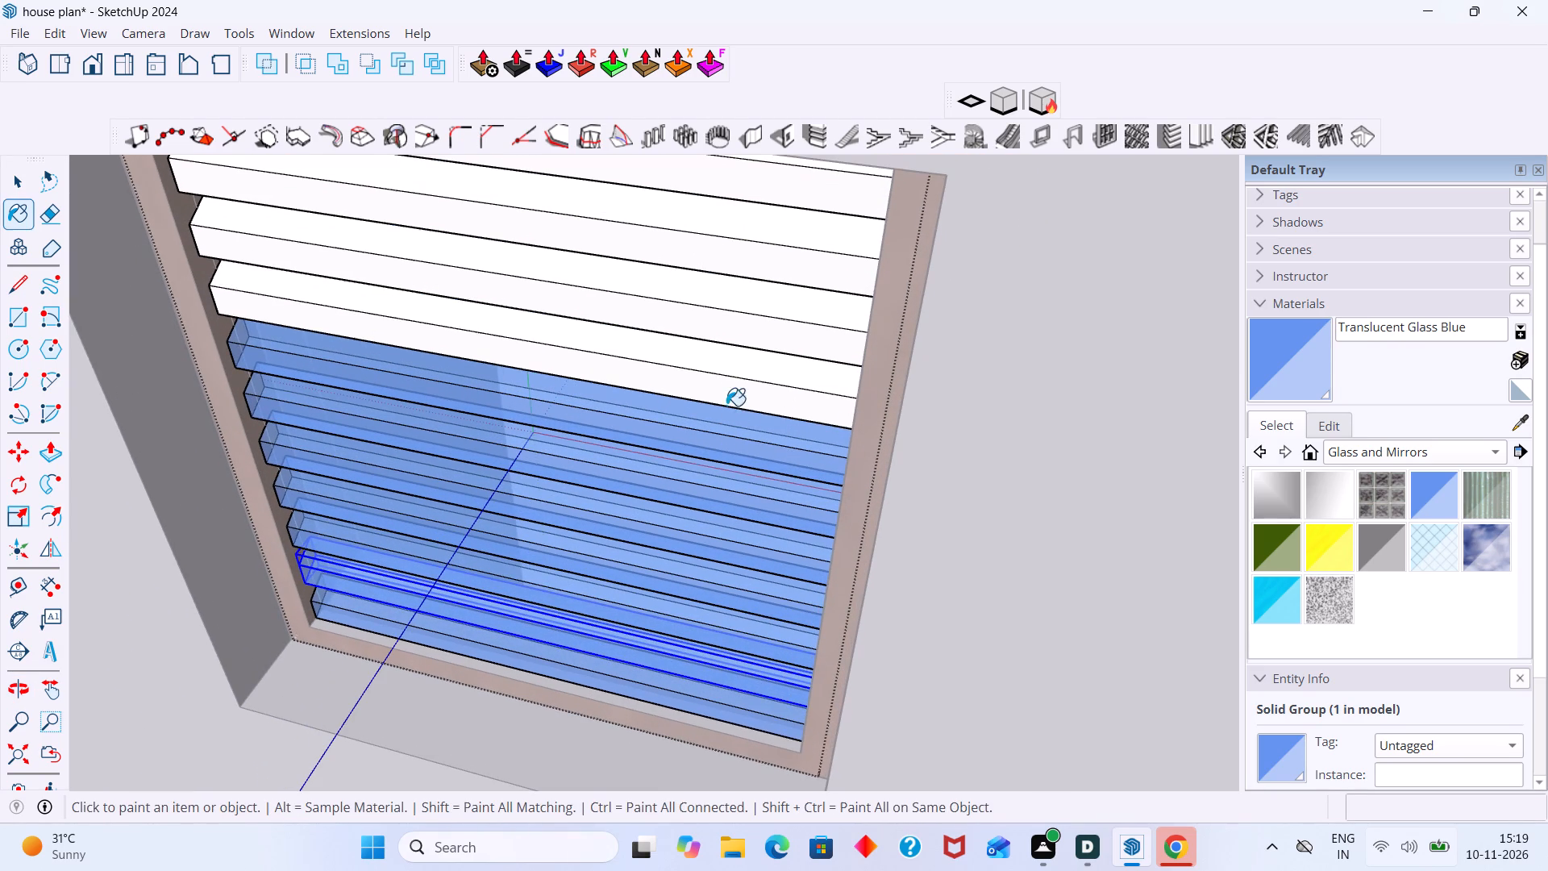
pyautogui.click(725, 392)
pyautogui.click(742, 331)
pyautogui.keyDown('shift'); pyautogui.moveTo(741, 334); pyautogui.dragTo(712, 469, button='middle'); pyautogui.keyUp('shift')
pyautogui.click(720, 406)
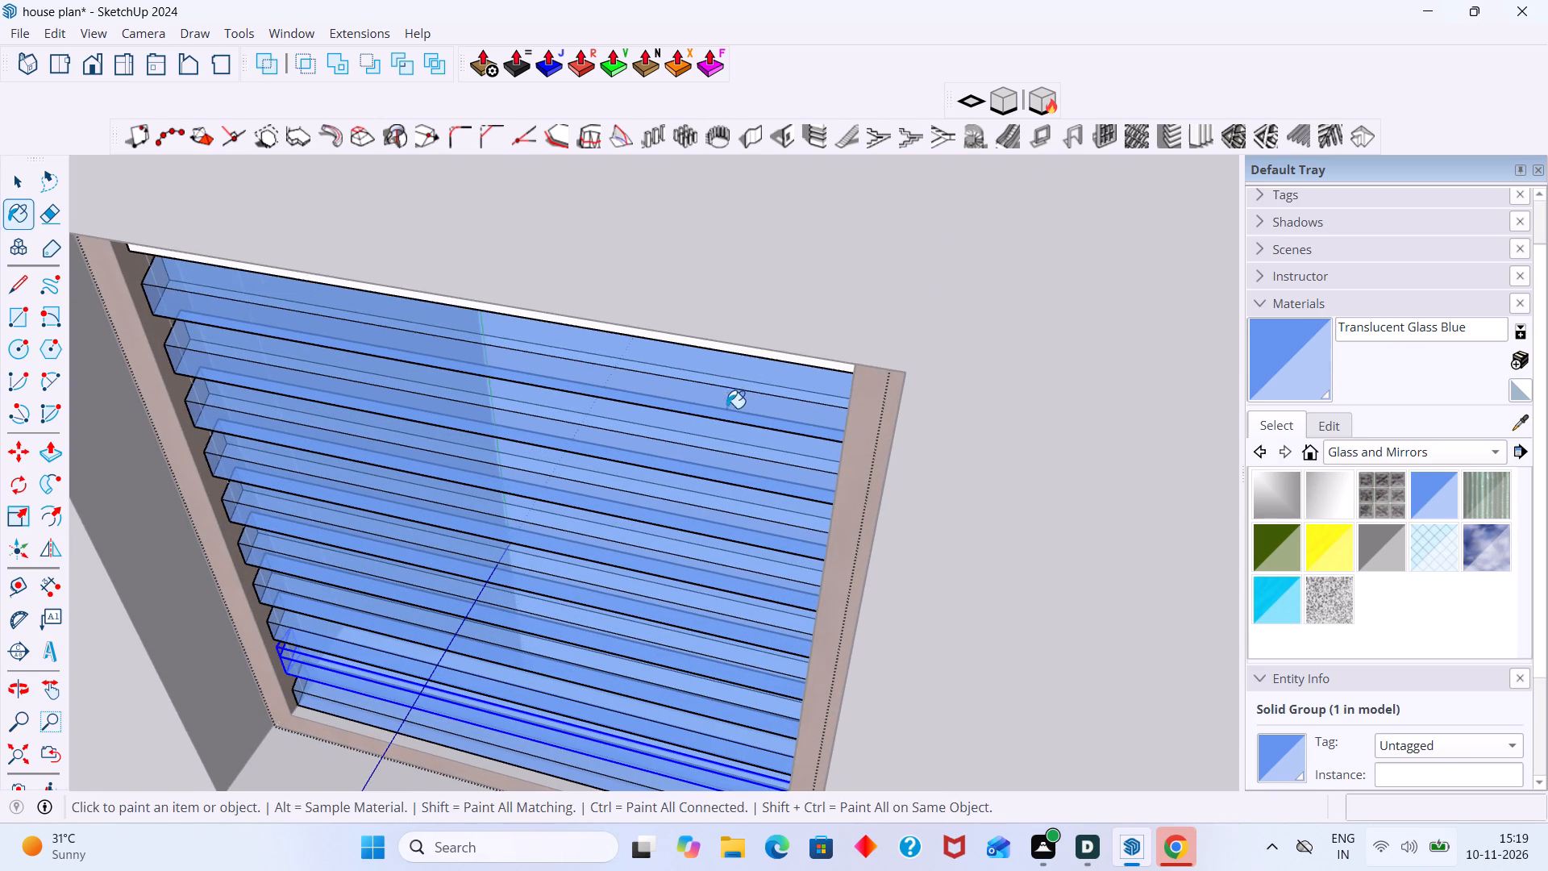
pyautogui.moveTo(745, 453); pyautogui.dragTo(759, 379, button='middle')
pyautogui.scroll(4, 801, 390)
pyautogui.click(801, 254)
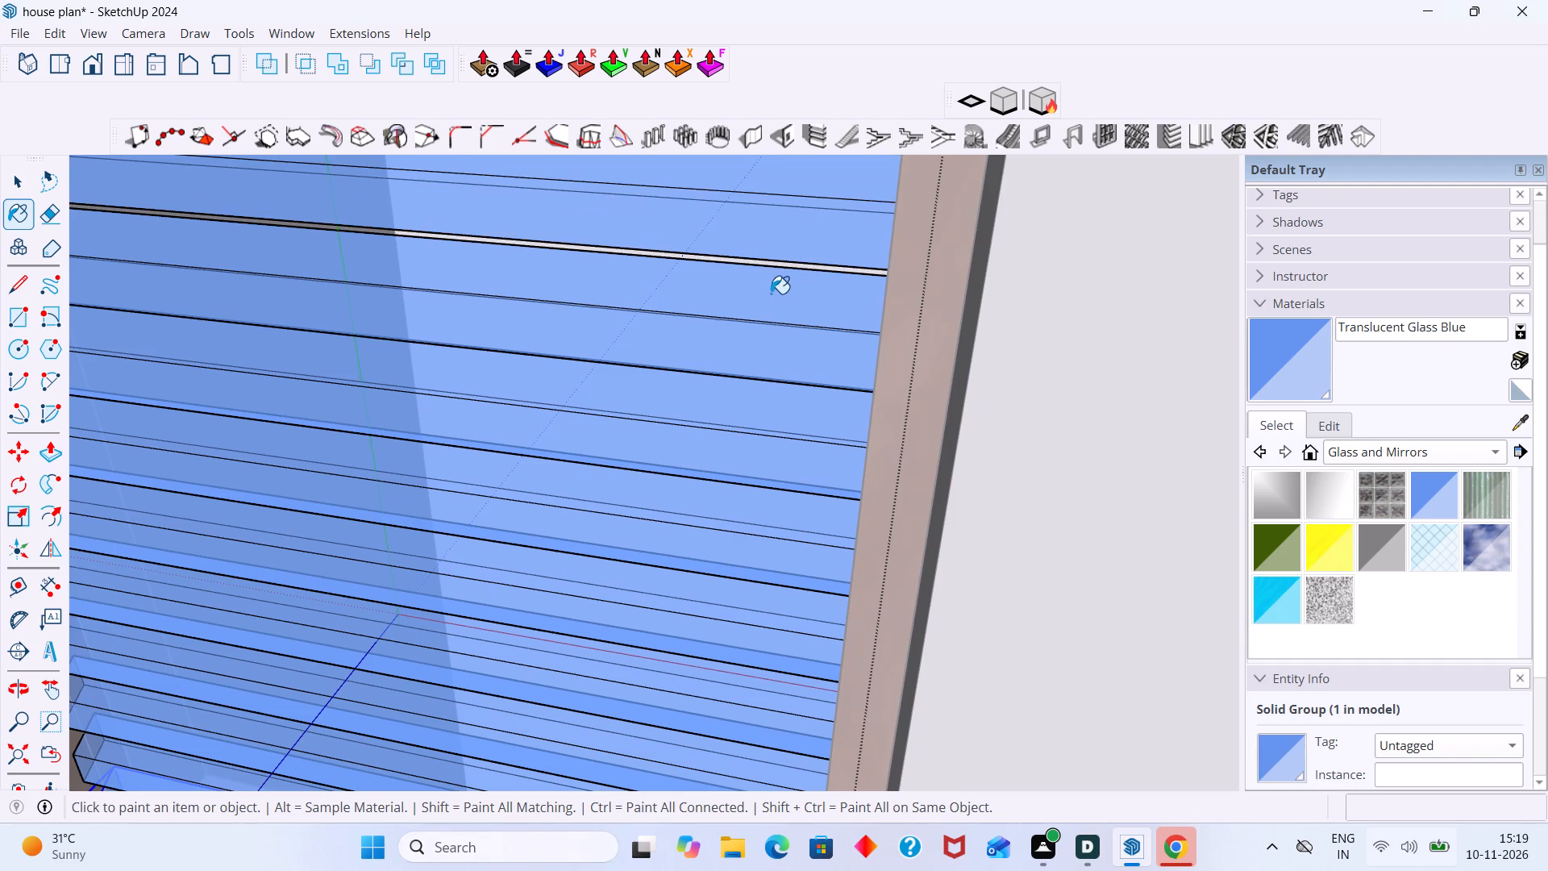
pyautogui.moveTo(777, 344); pyautogui.dragTo(789, 349, button='middle')
pyautogui.scroll(7, 703, 206)
pyautogui.scroll(-7, 739, 235)
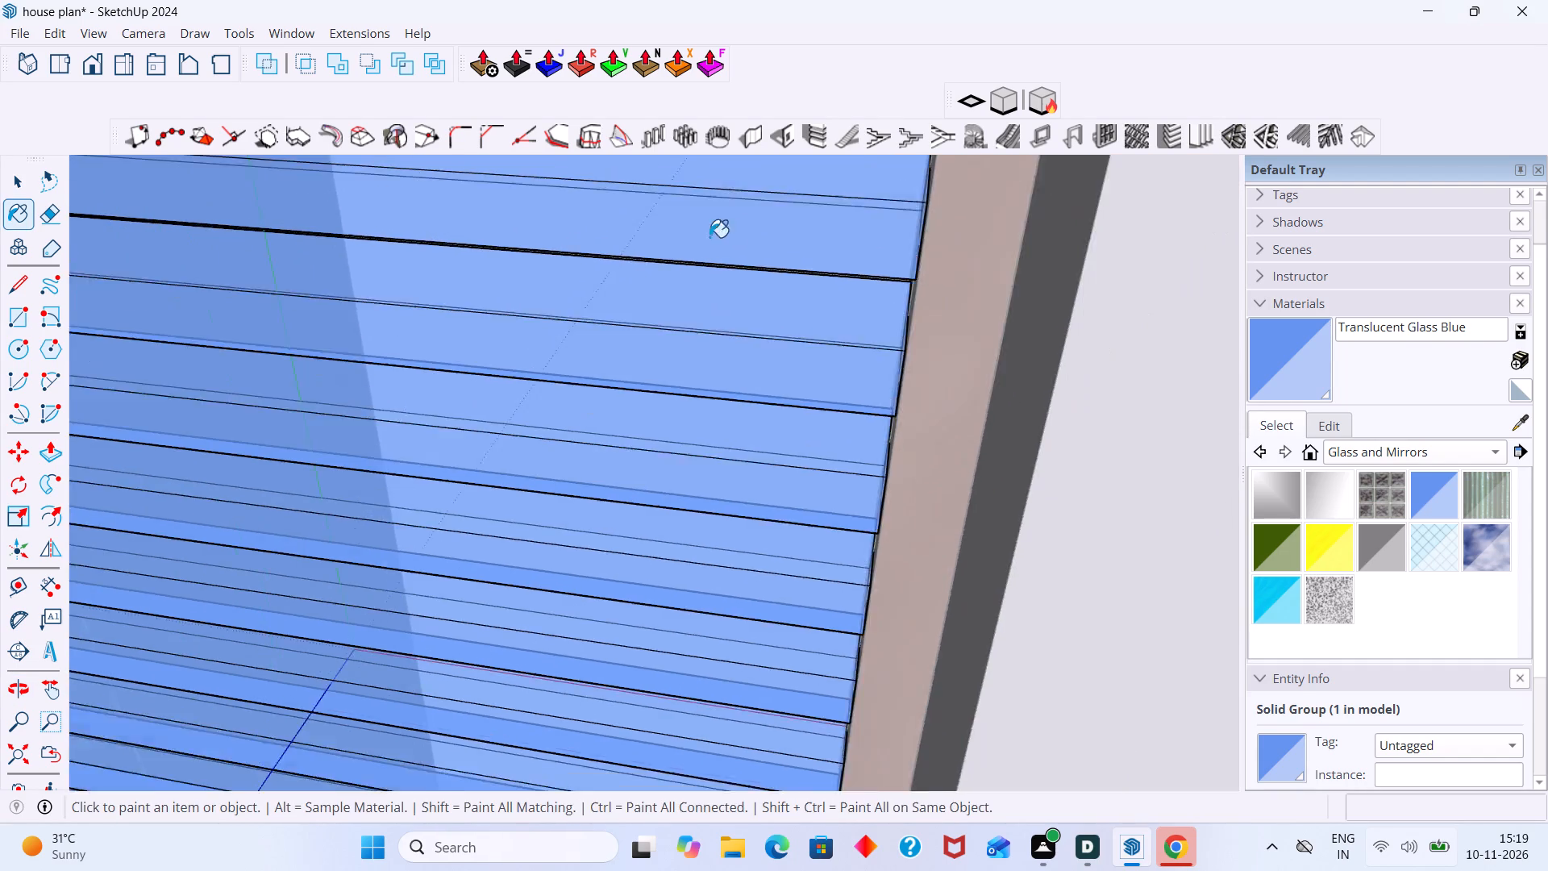
# Paint the whole louvre group of the other toilet opening with Translucent Glass Blue.
pyautogui.scroll(-8, 709, 237)
pyautogui.keyDown('shift'); pyautogui.moveTo(695, 269); pyautogui.dragTo(708, 450, button='middle'); pyautogui.keyUp('shift')
pyautogui.moveTo(705, 440); pyautogui.dragTo(822, 417, button='middle')
pyautogui.scroll(-12, 793, 426)
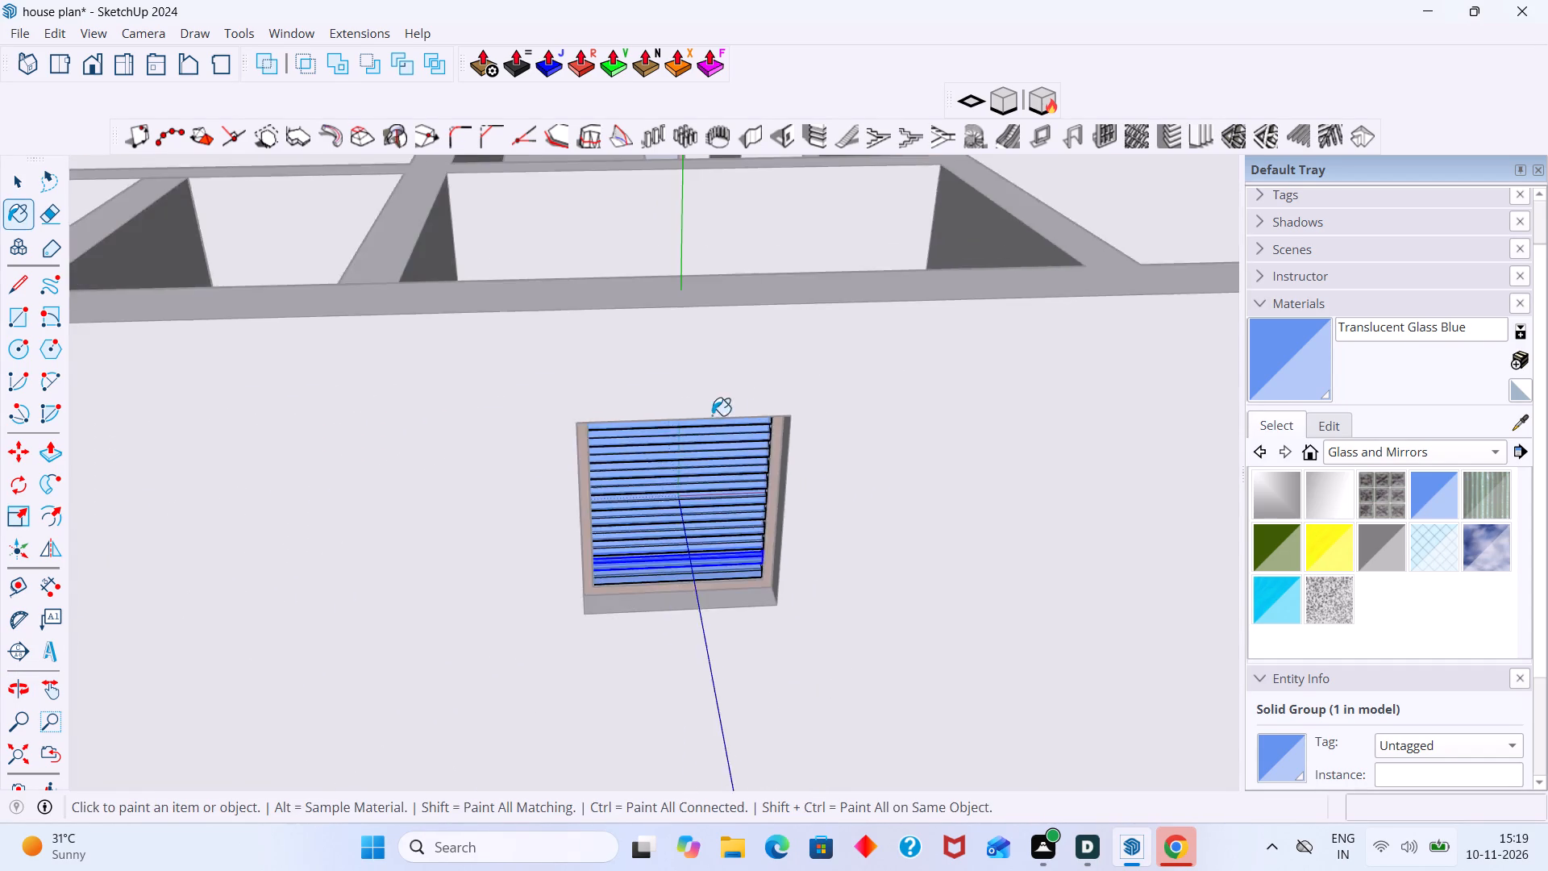
pyautogui.scroll(-10, 712, 415)
pyautogui.scroll(12, 219, 523)
pyautogui.press('space')
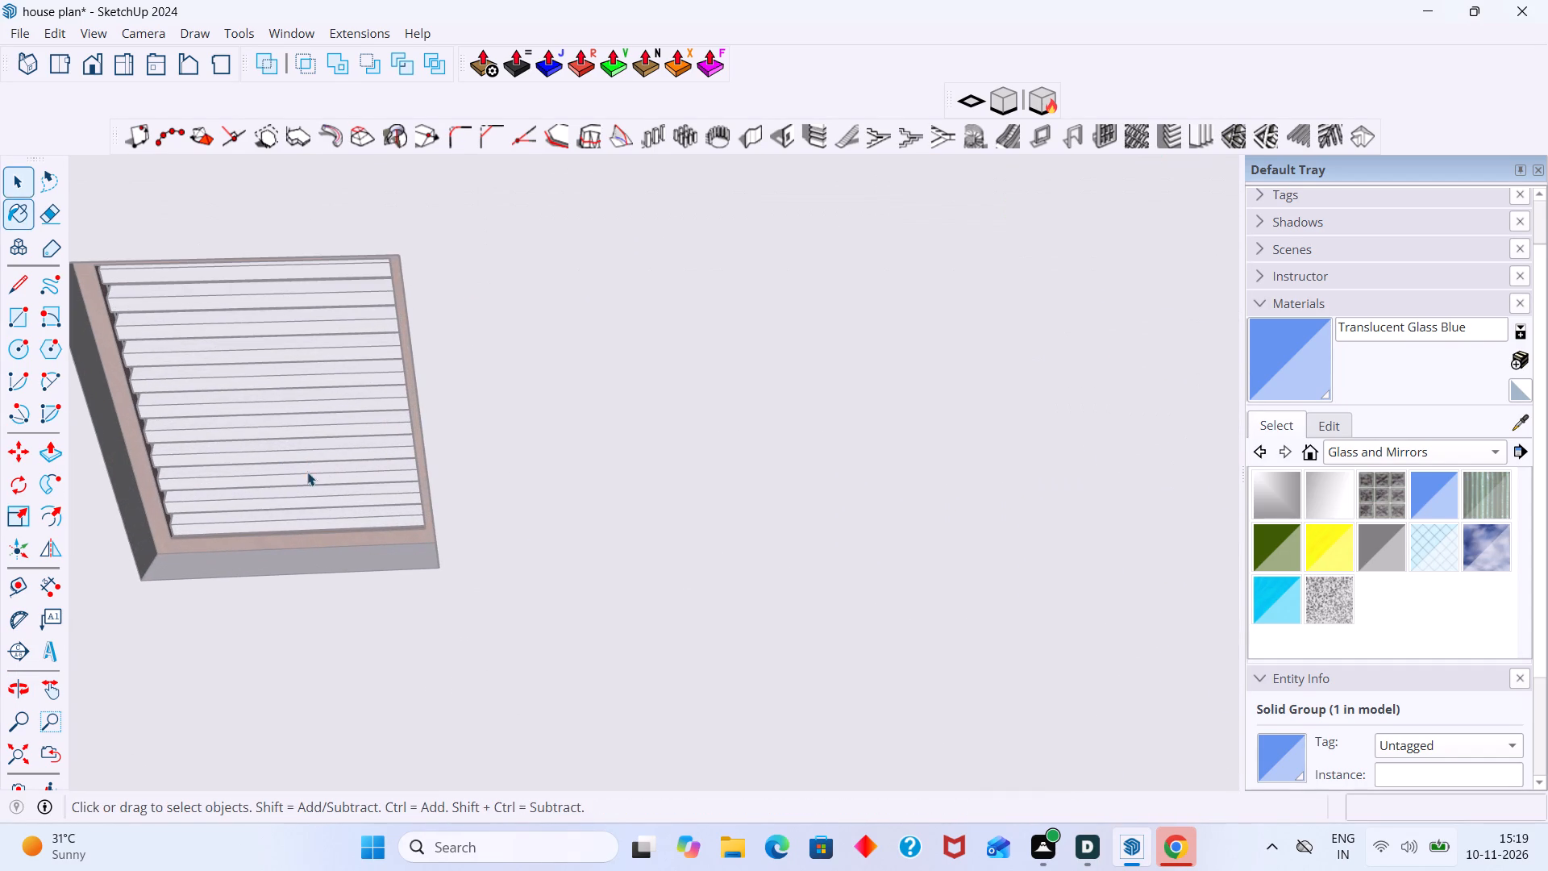
pyautogui.click(335, 477)
pyautogui.scroll(9, 282, 505)
pyautogui.click(318, 531)
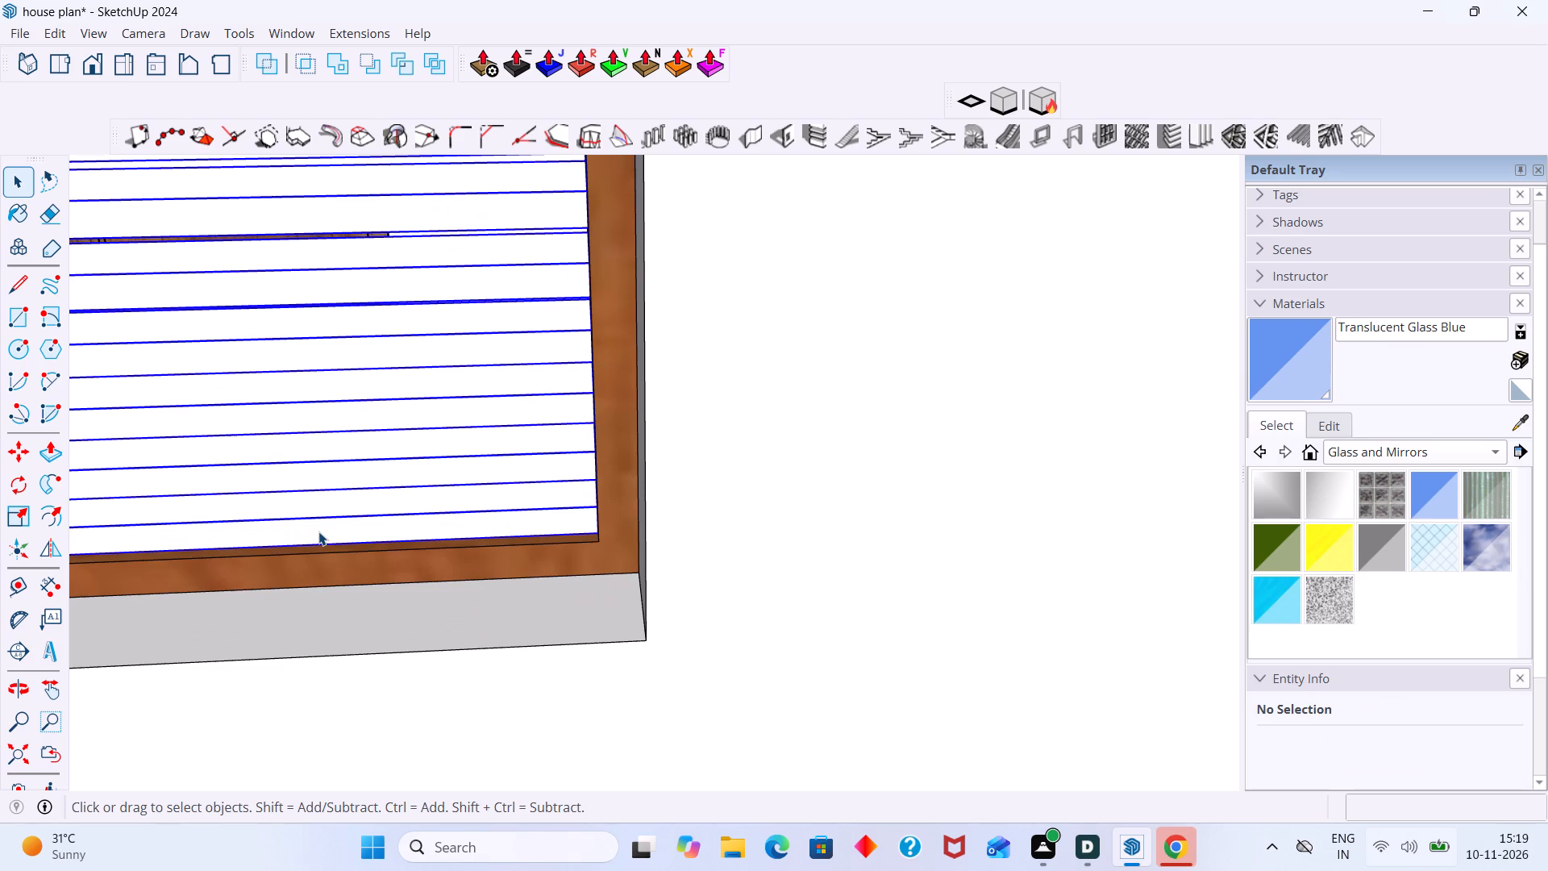
pyautogui.click(1307, 363)
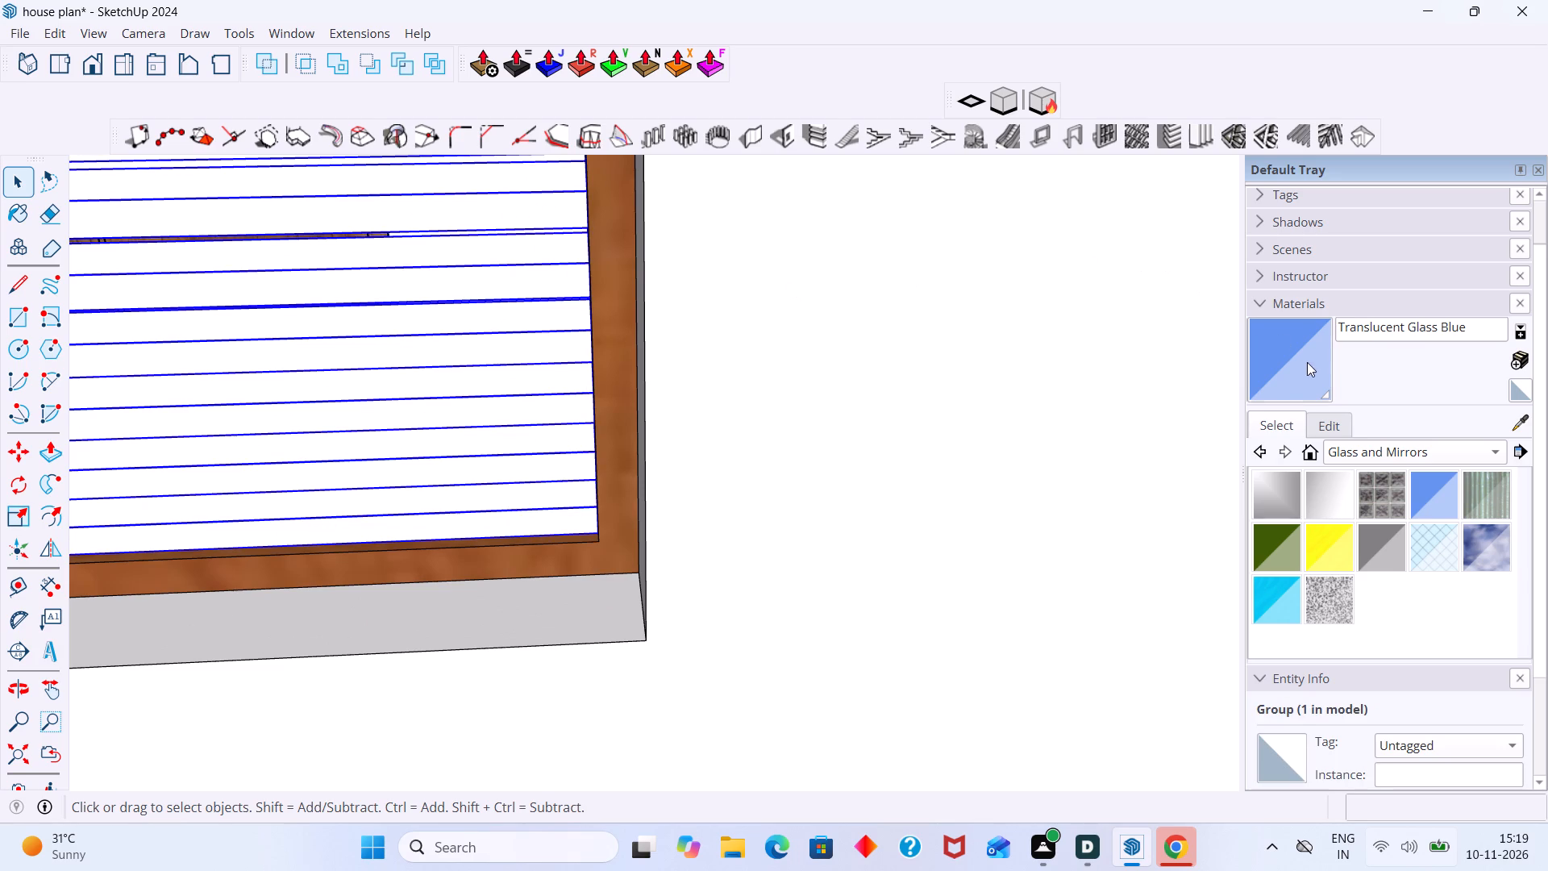
pyautogui.click(430, 420)
pyautogui.scroll(-14, 432, 426)
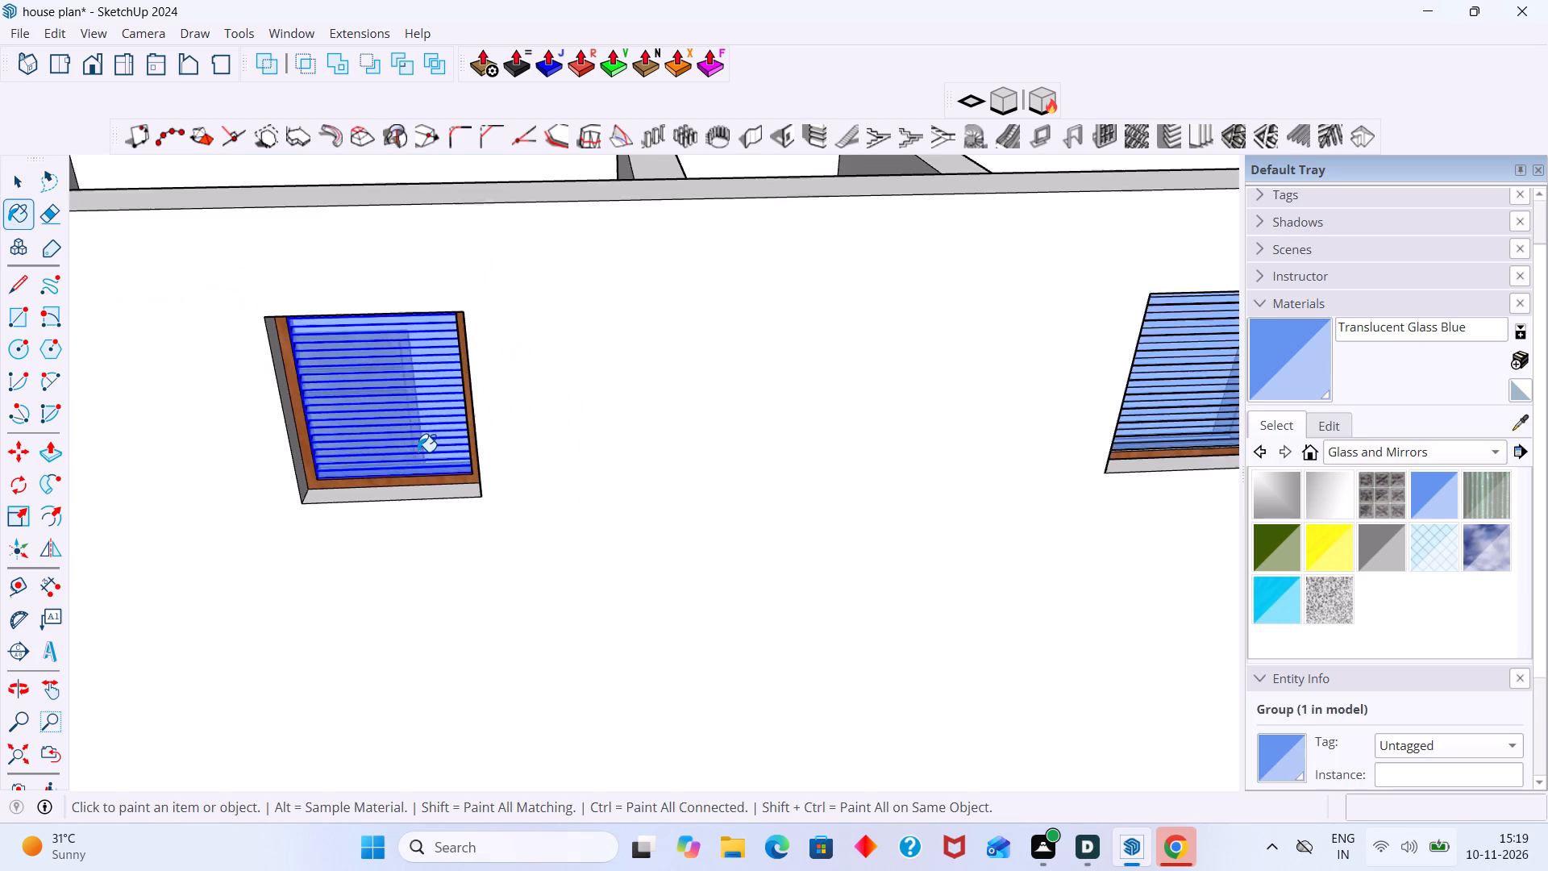
pyautogui.scroll(-2, 418, 452)
pyautogui.press('space')
pyautogui.scroll(-13, 418, 458)
pyautogui.click(1008, 352)
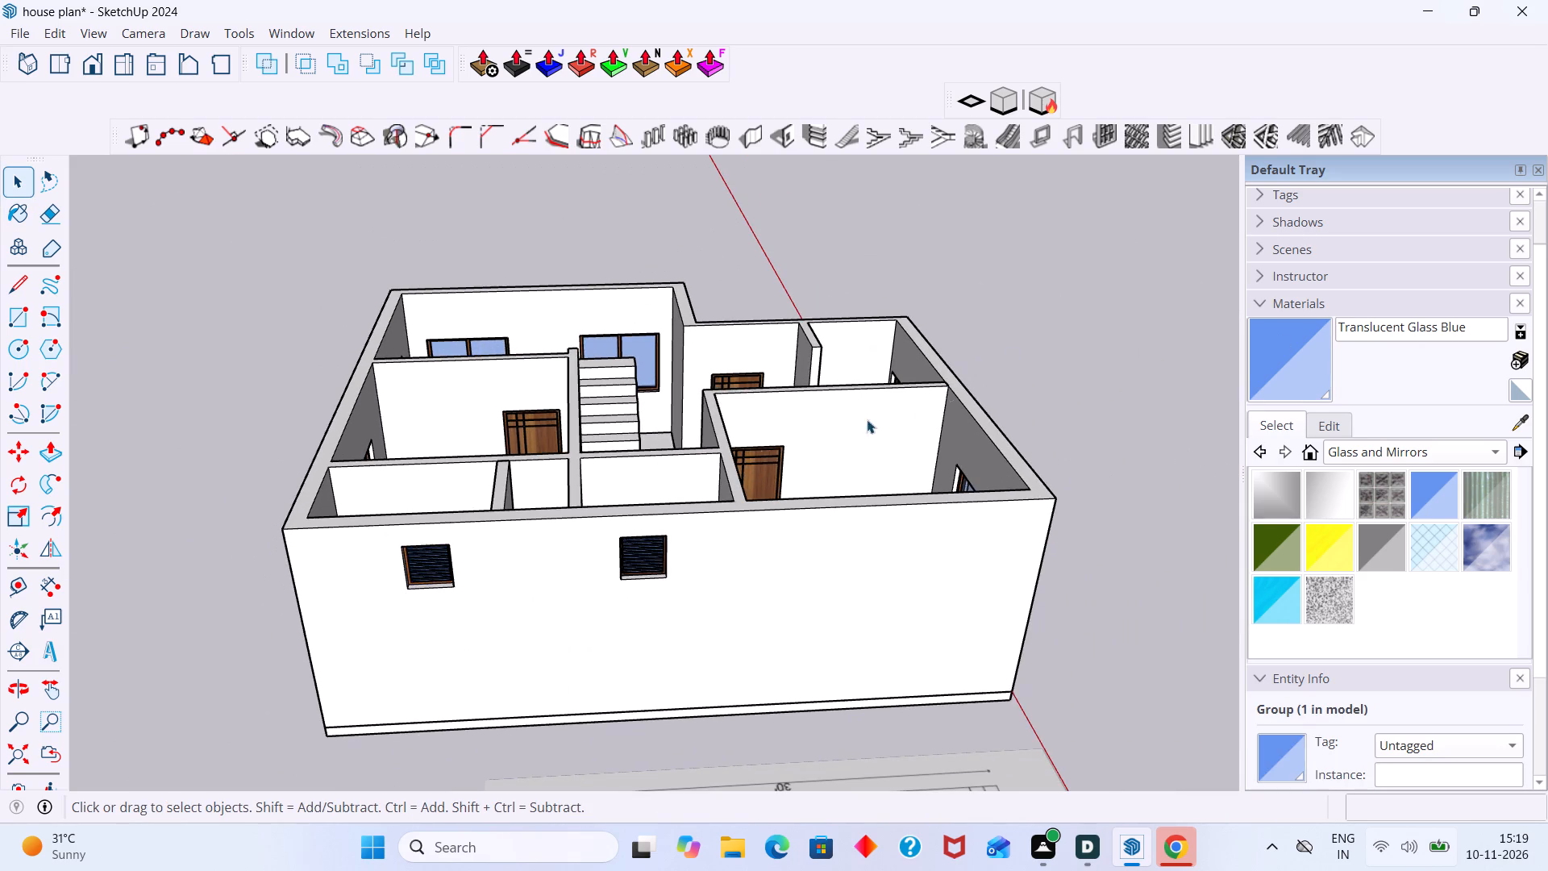
# Examine the louvres of both toilet openings from outside the wall and from the room side.
pyautogui.moveTo(539, 522); pyautogui.dragTo(424, 523, button='middle')
pyautogui.scroll(20, 360, 532)
pyautogui.scroll(6, 360, 532)
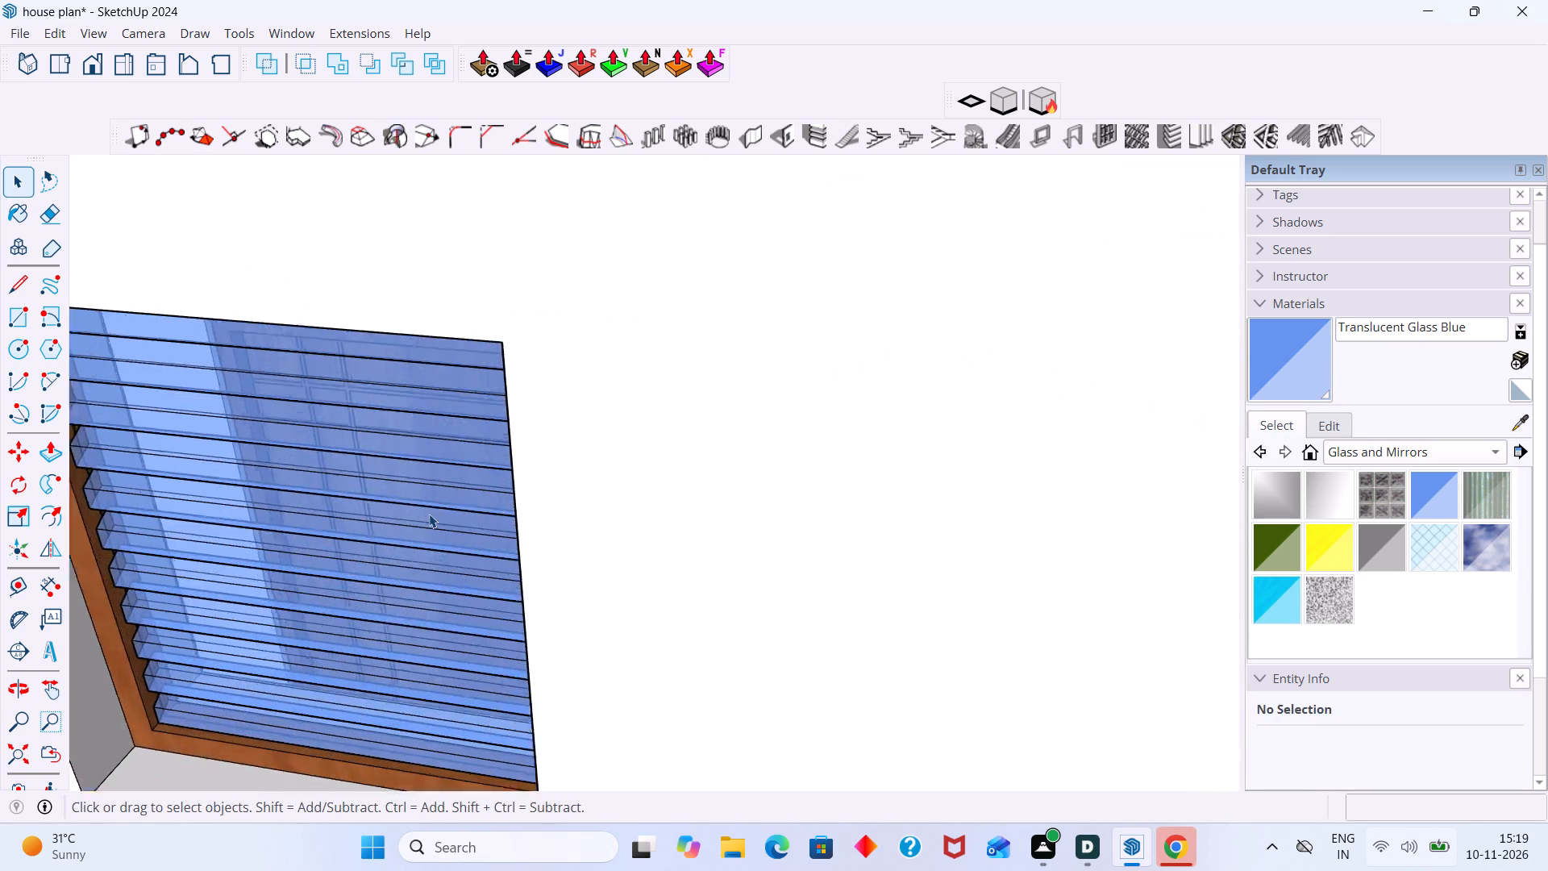
pyautogui.scroll(2, 429, 514)
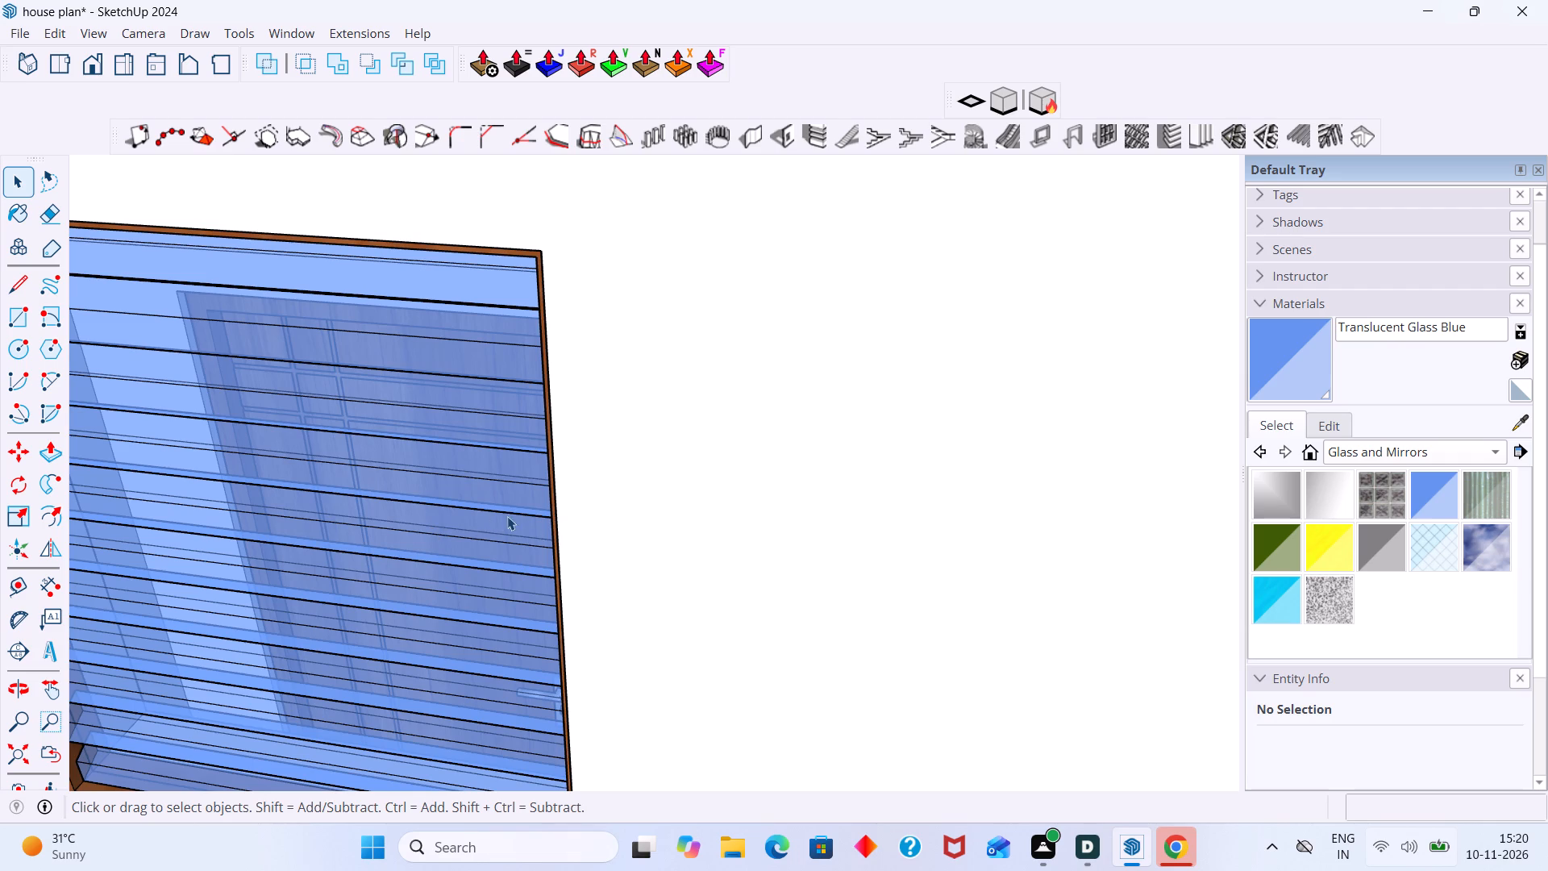
pyautogui.scroll(-6, 318, 494)
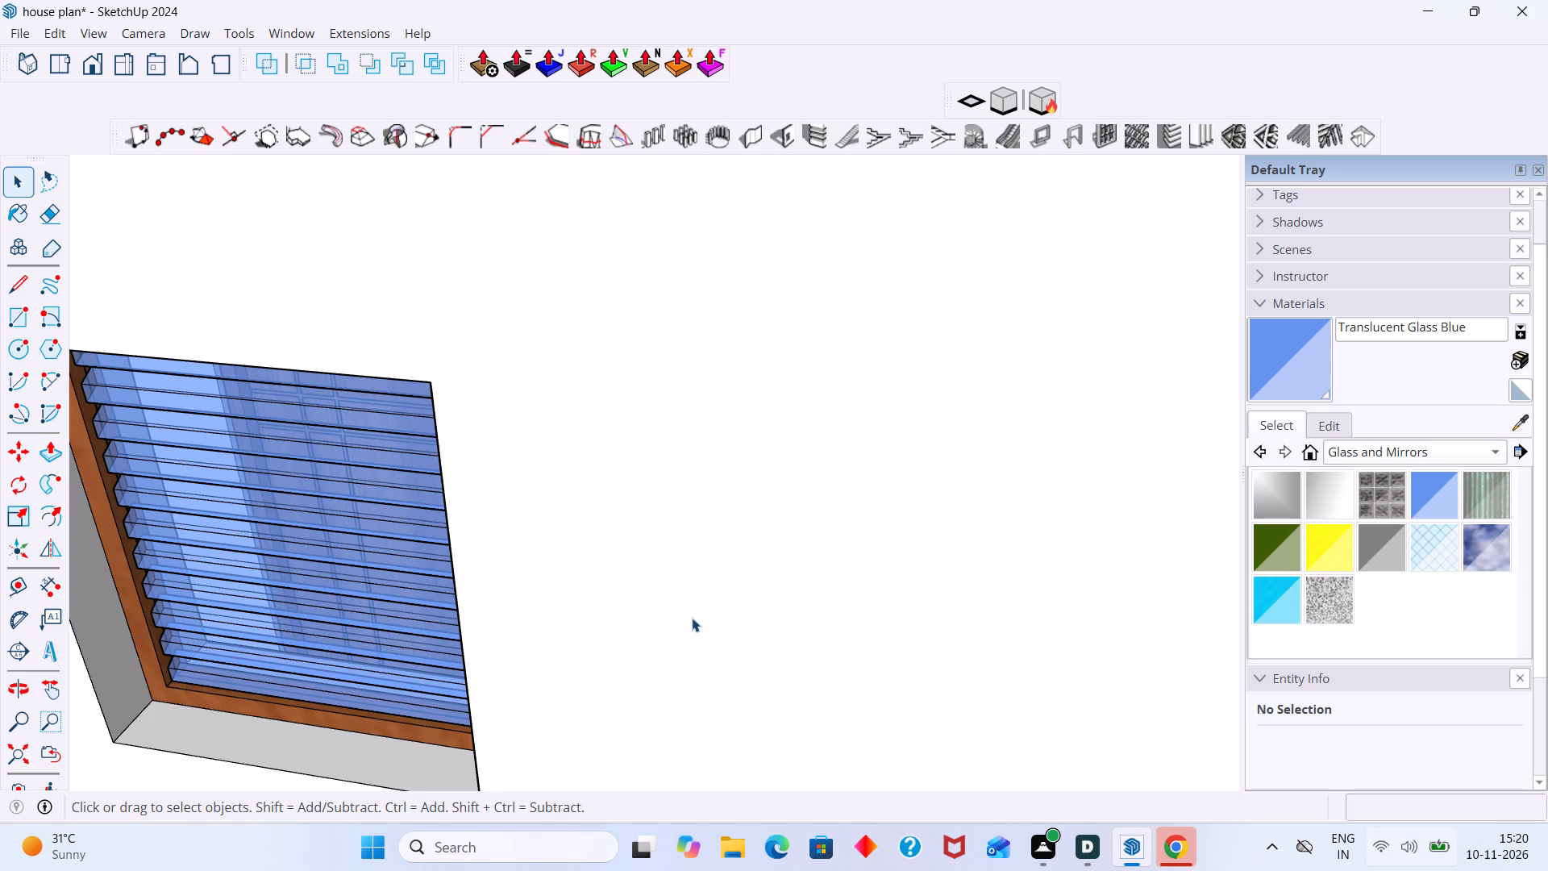
pyautogui.scroll(-3, 141, 272)
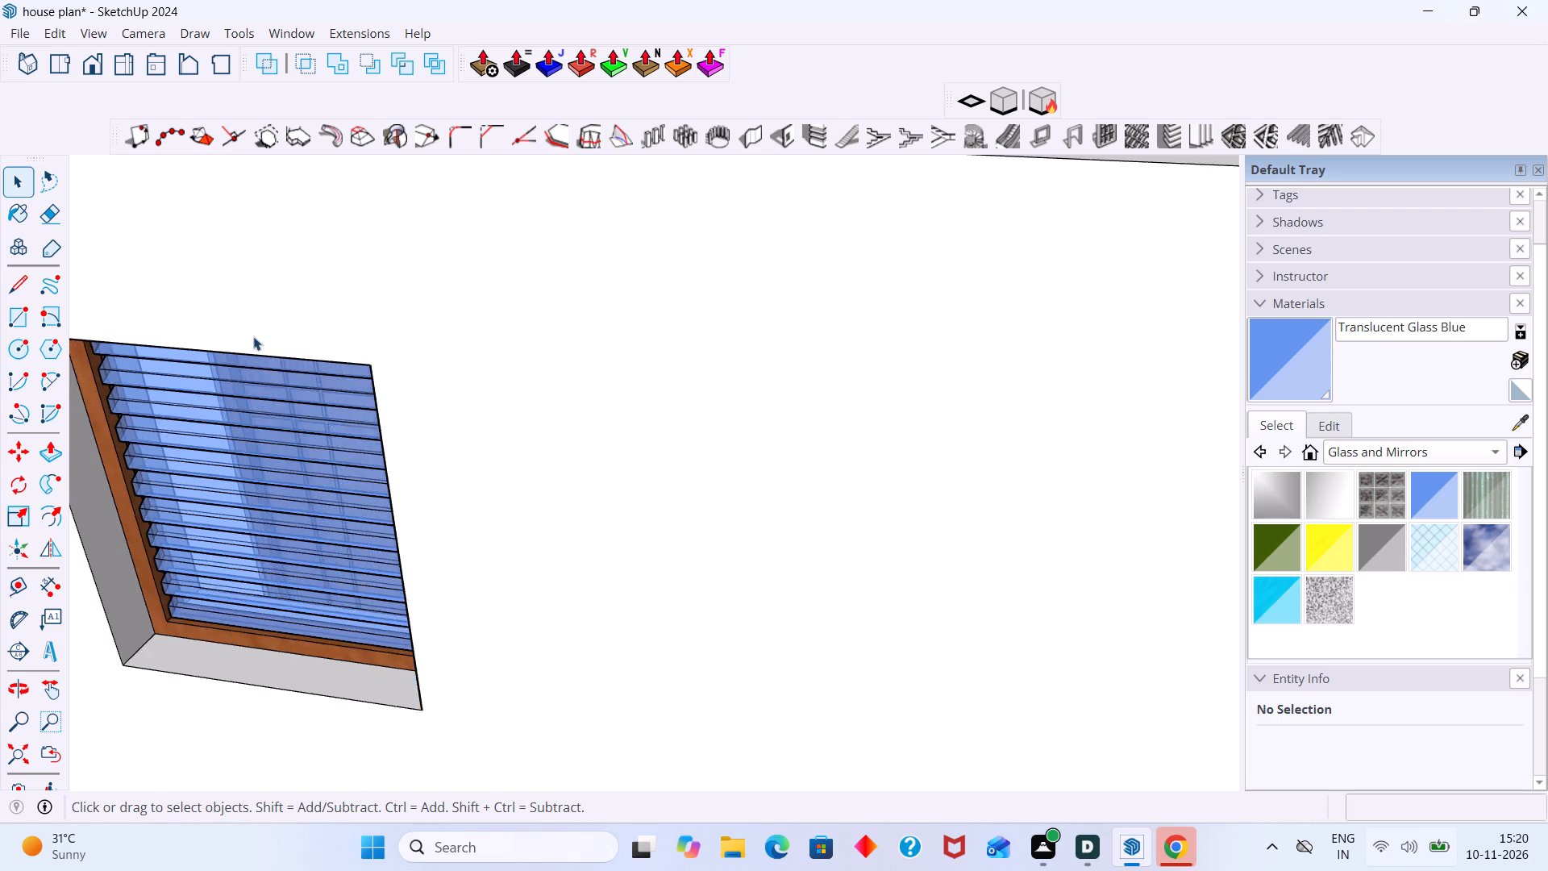
pyautogui.scroll(-15, 253, 336)
pyautogui.scroll(-3, 475, 460)
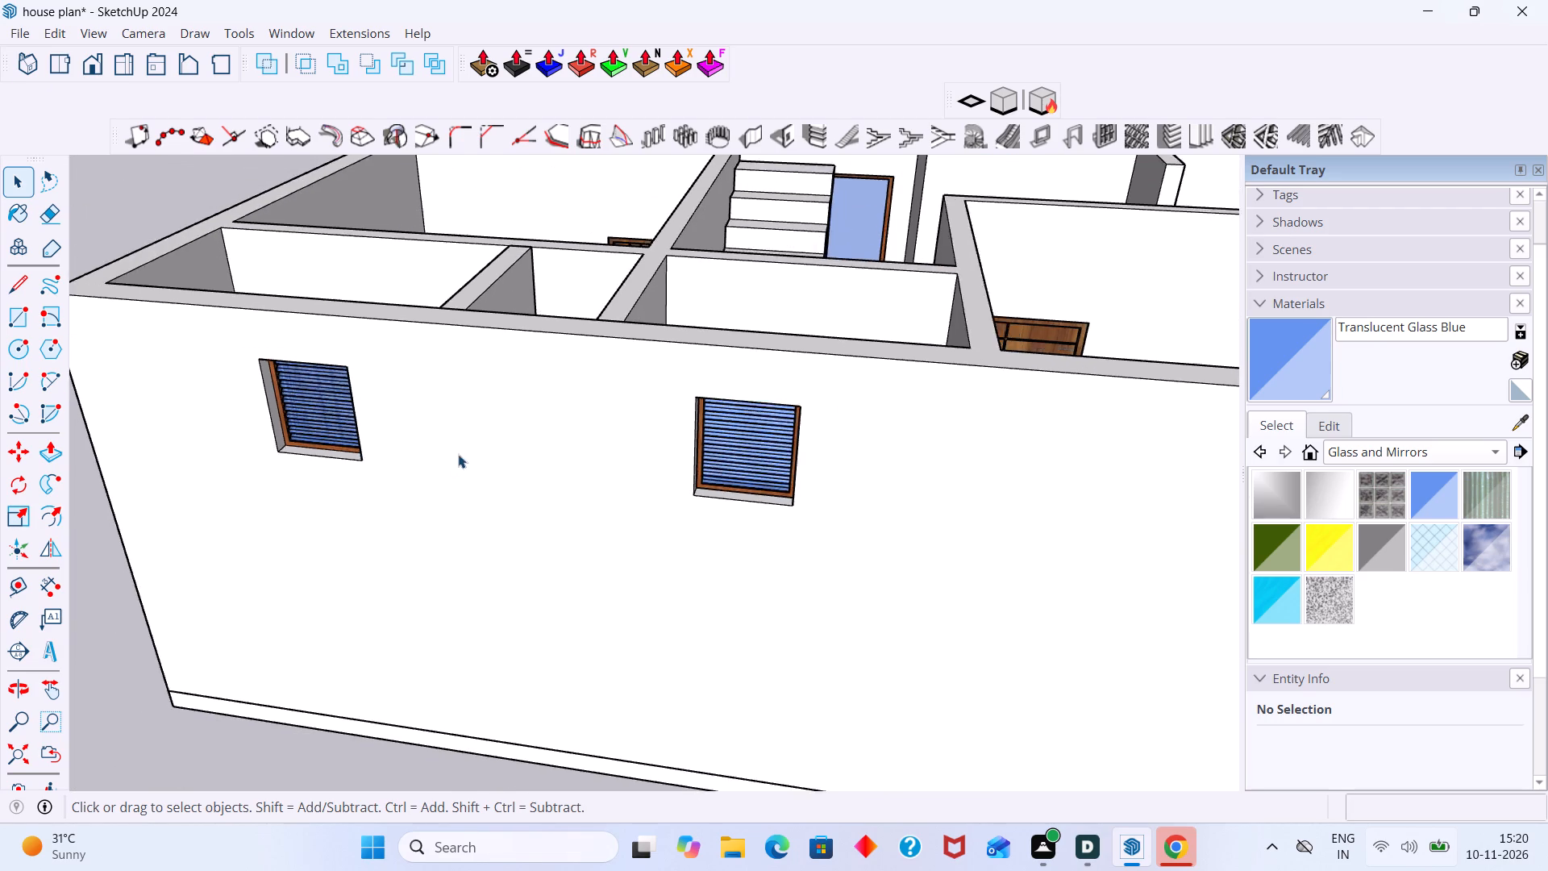
pyautogui.keyDown('shift'); pyautogui.moveTo(447, 464); pyautogui.dragTo(357, 623, button='middle'); pyautogui.keyUp('shift')
pyautogui.scroll(6, 270, 548)
pyautogui.moveTo(238, 571); pyautogui.dragTo(1266, 634, button='middle')
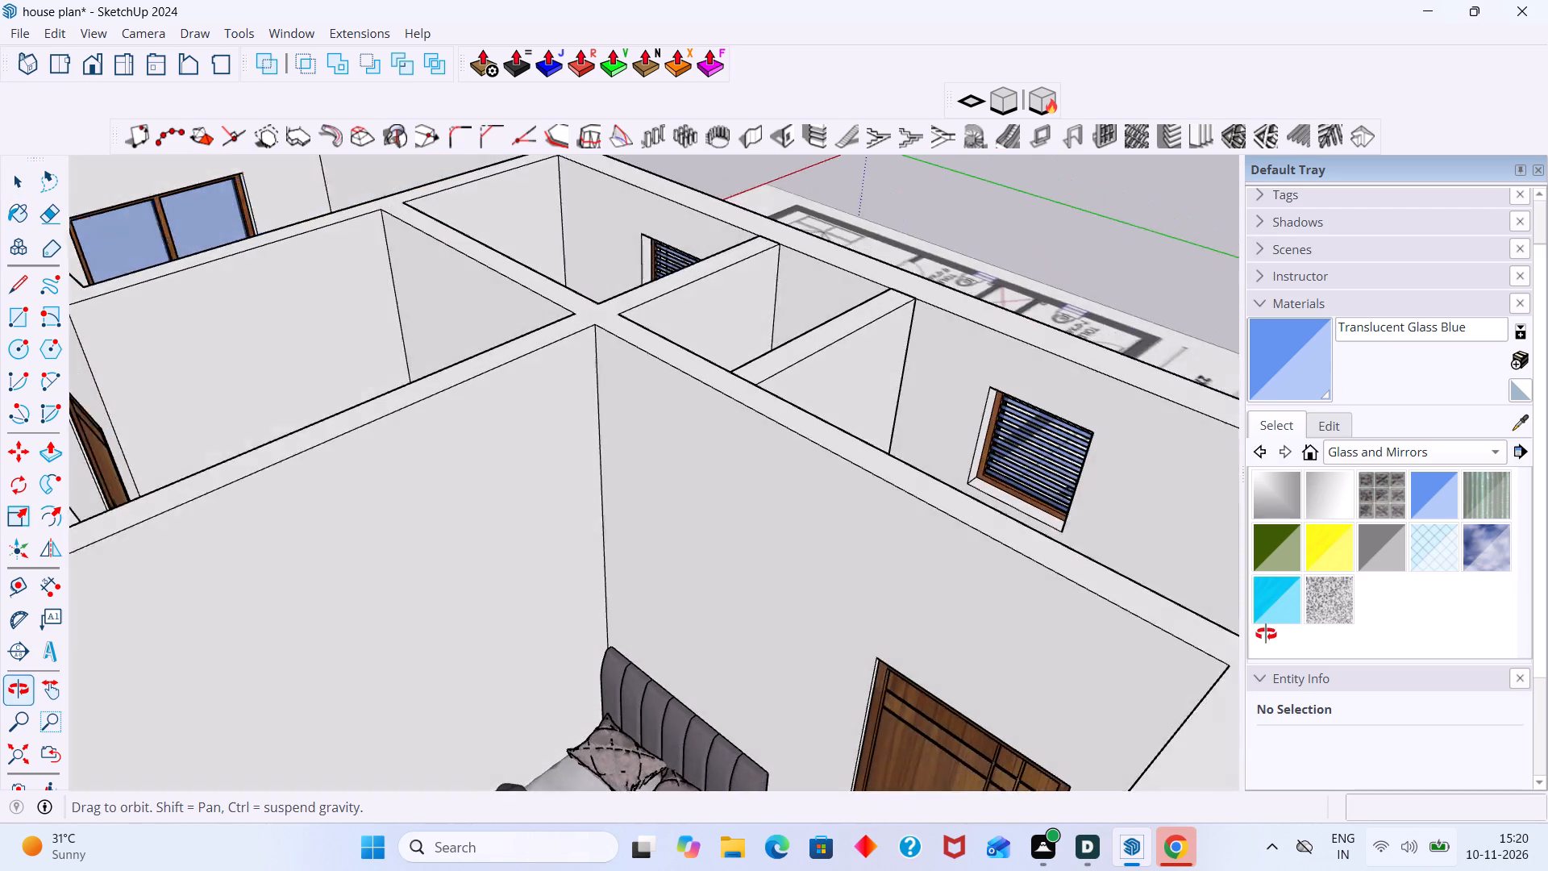
pyautogui.moveTo(1266, 634); pyautogui.dragTo(1246, 603, button='middle')
pyautogui.scroll(6, 1019, 495)
pyautogui.scroll(-16, 988, 479)
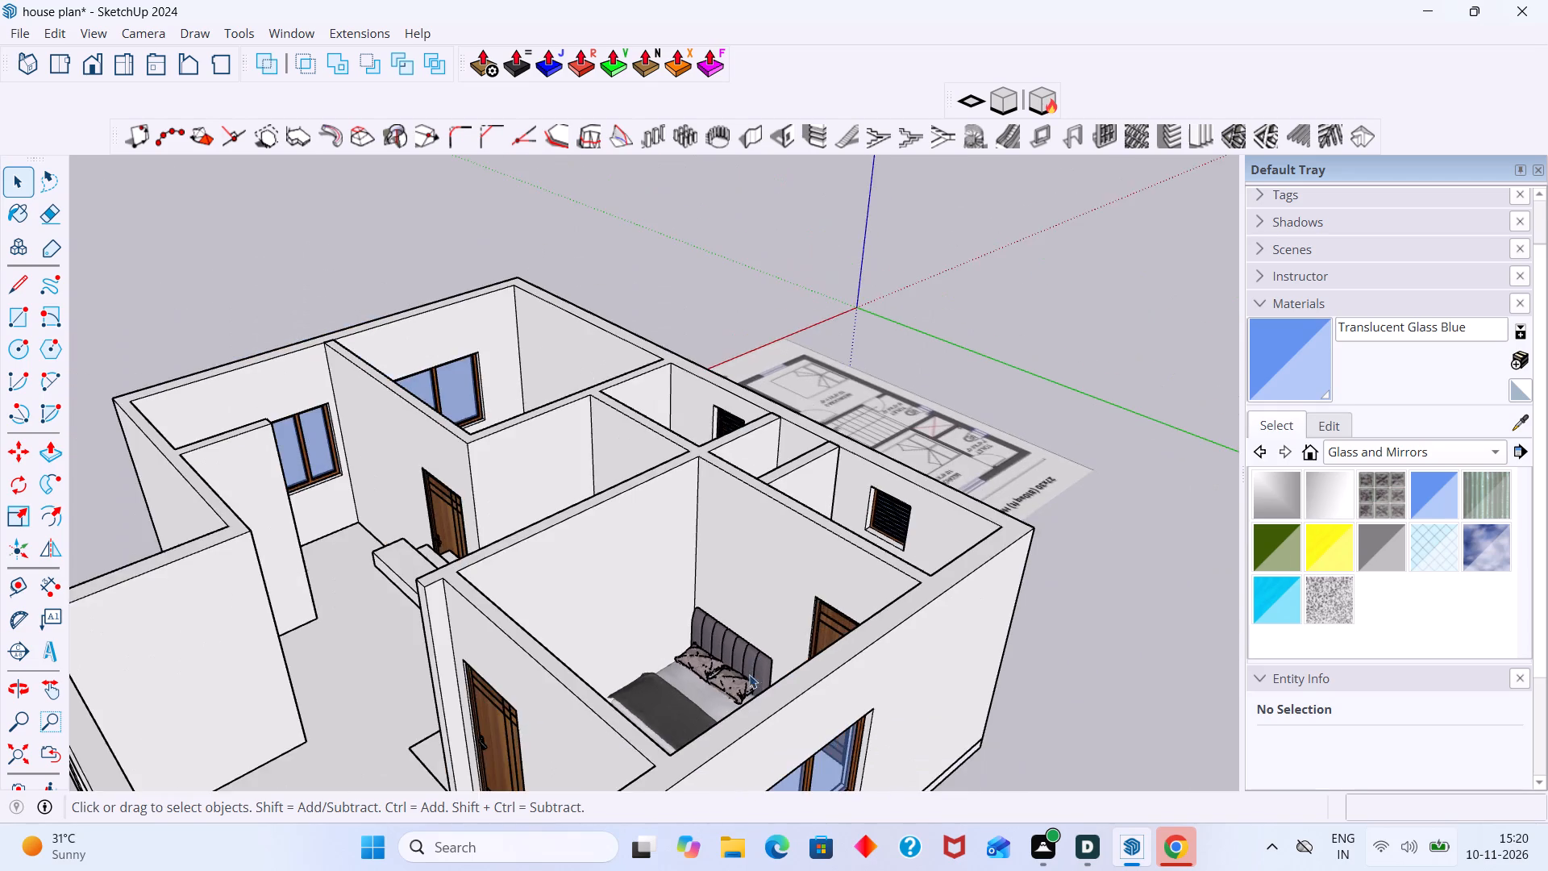
# Examine the house's rooms, doors, windows and toilet openings alongside the floor plan image.
pyautogui.moveTo(749, 674); pyautogui.dragTo(515, 706, button='middle')
pyautogui.scroll(-6, 533, 665)
pyautogui.scroll(-6, 609, 622)
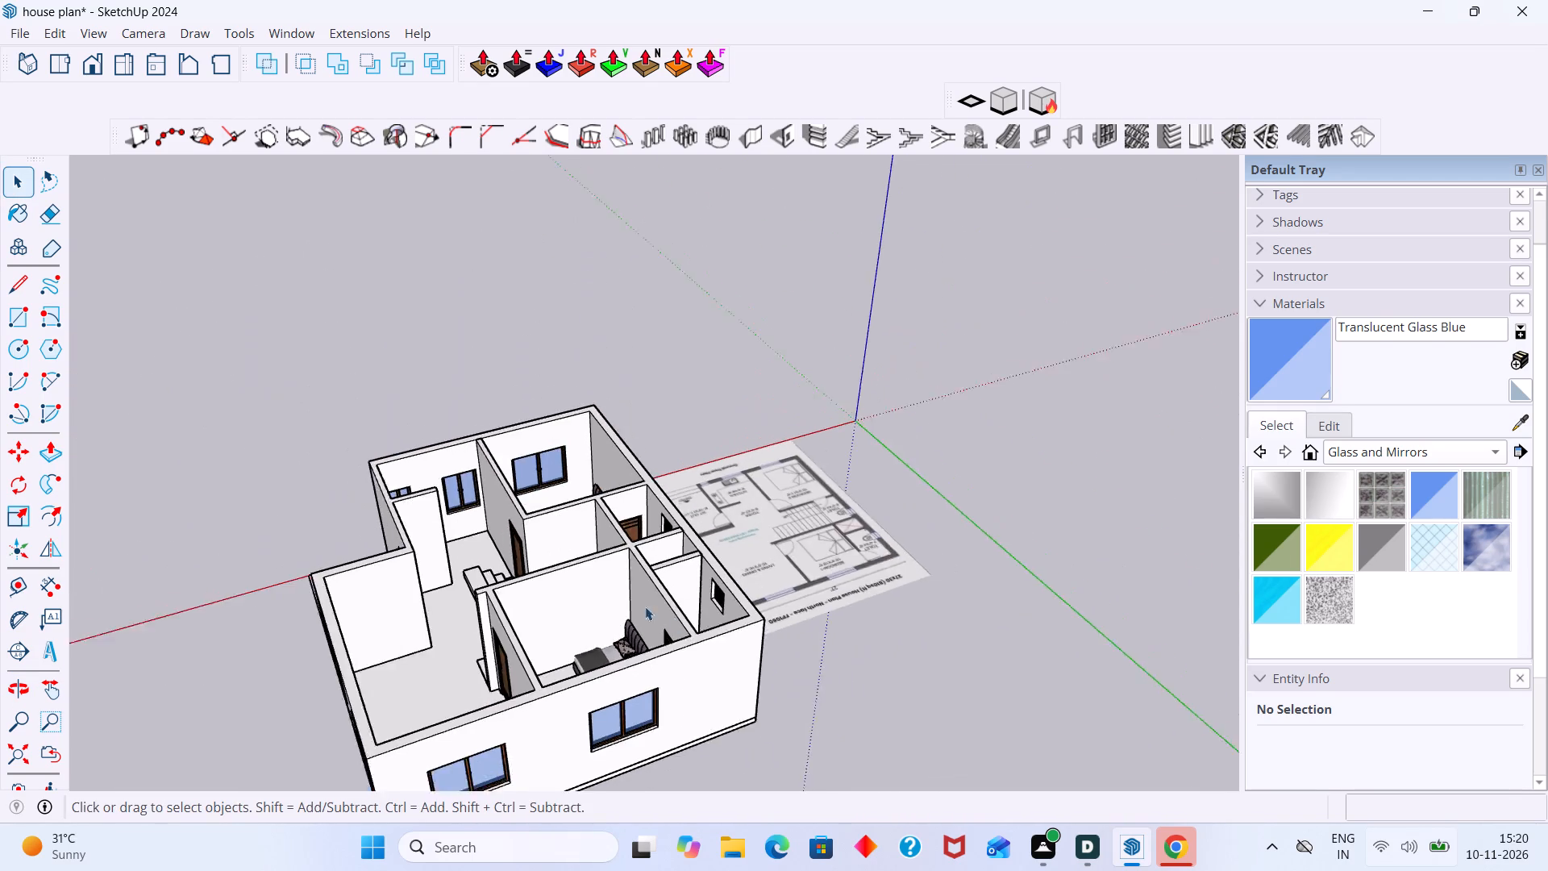
pyautogui.moveTo(681, 614); pyautogui.dragTo(516, 662, button='middle')
pyautogui.scroll(2, 838, 598)
pyautogui.scroll(-2, 791, 623)
pyautogui.keyDown('shift'); pyautogui.moveTo(759, 636); pyautogui.dragTo(636, 494, button='middle'); pyautogui.keyUp('shift')
pyautogui.moveTo(605, 622); pyautogui.dragTo(572, 680, button='middle')
pyautogui.scroll(2, 430, 517)
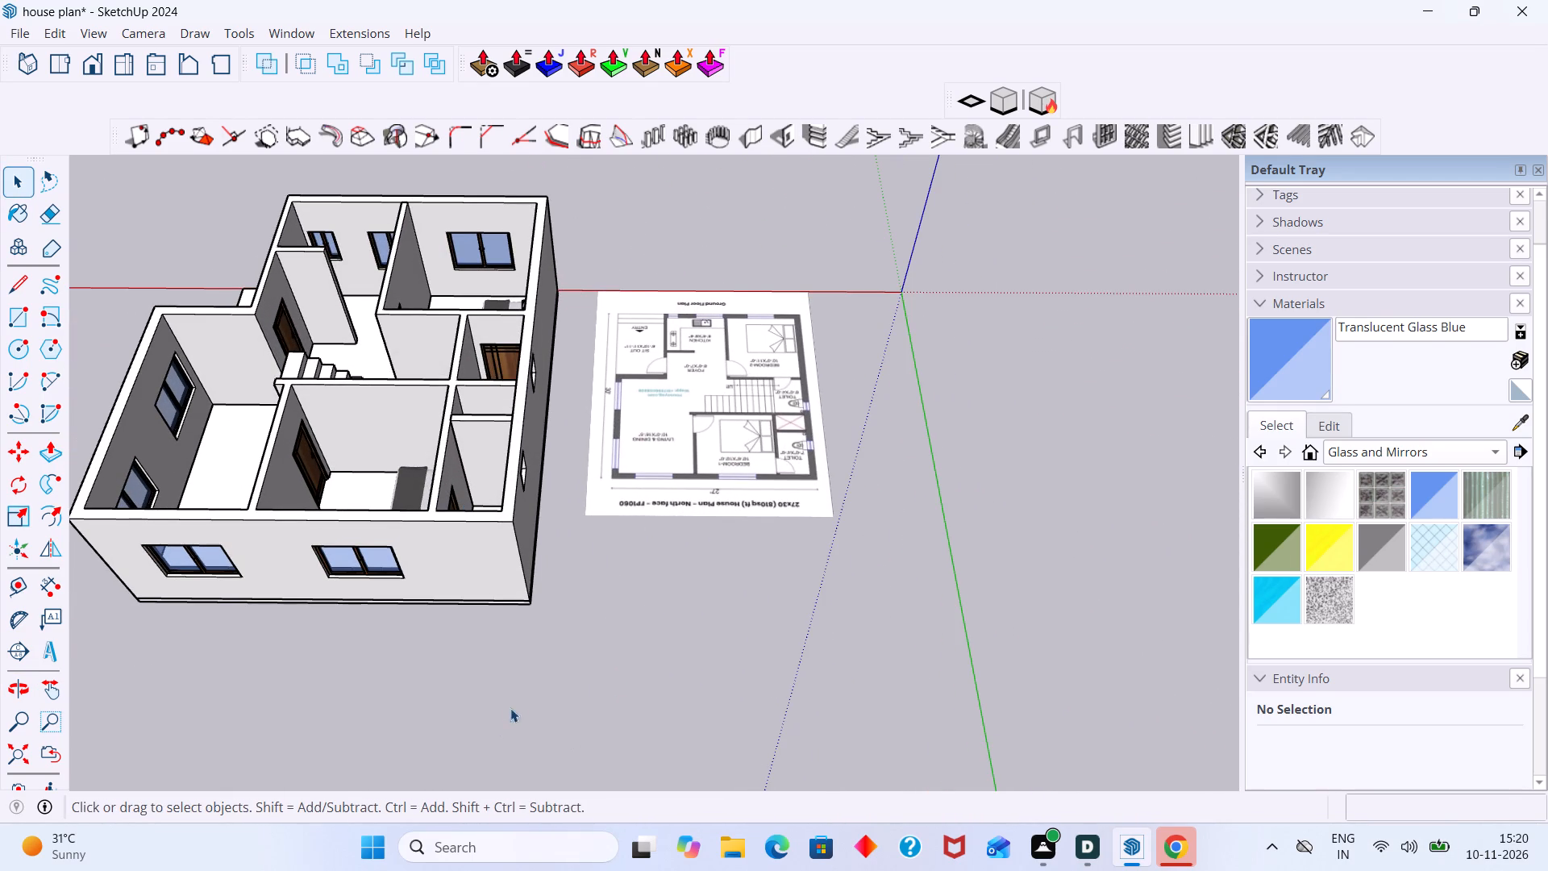
pyautogui.scroll(4, 409, 467)
pyautogui.moveTo(456, 445); pyautogui.dragTo(131, 471, button='middle')
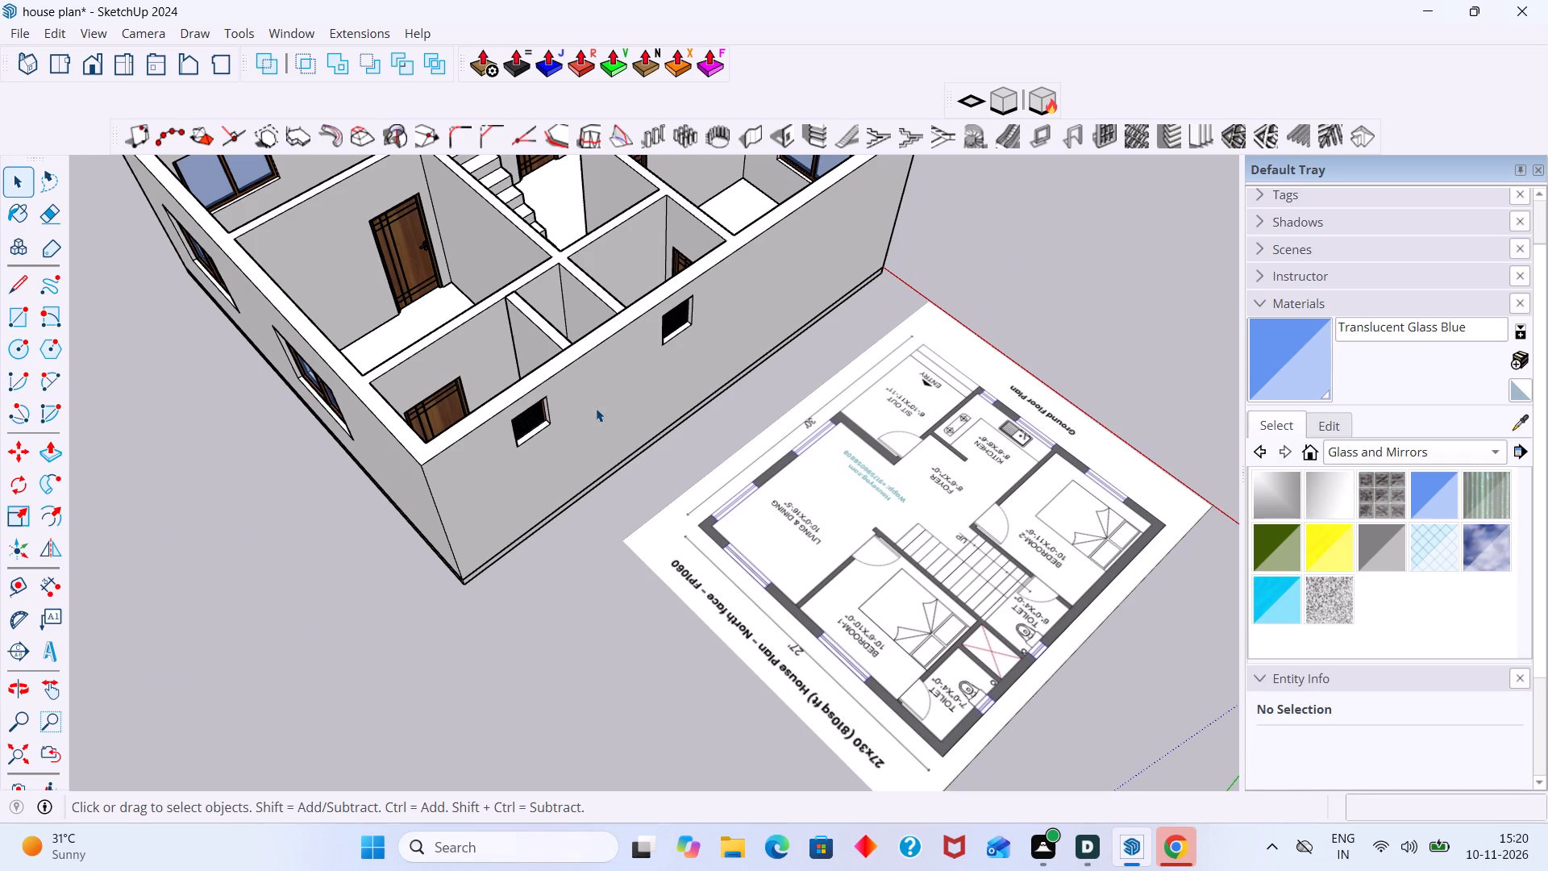
pyautogui.scroll(1, 542, 423)
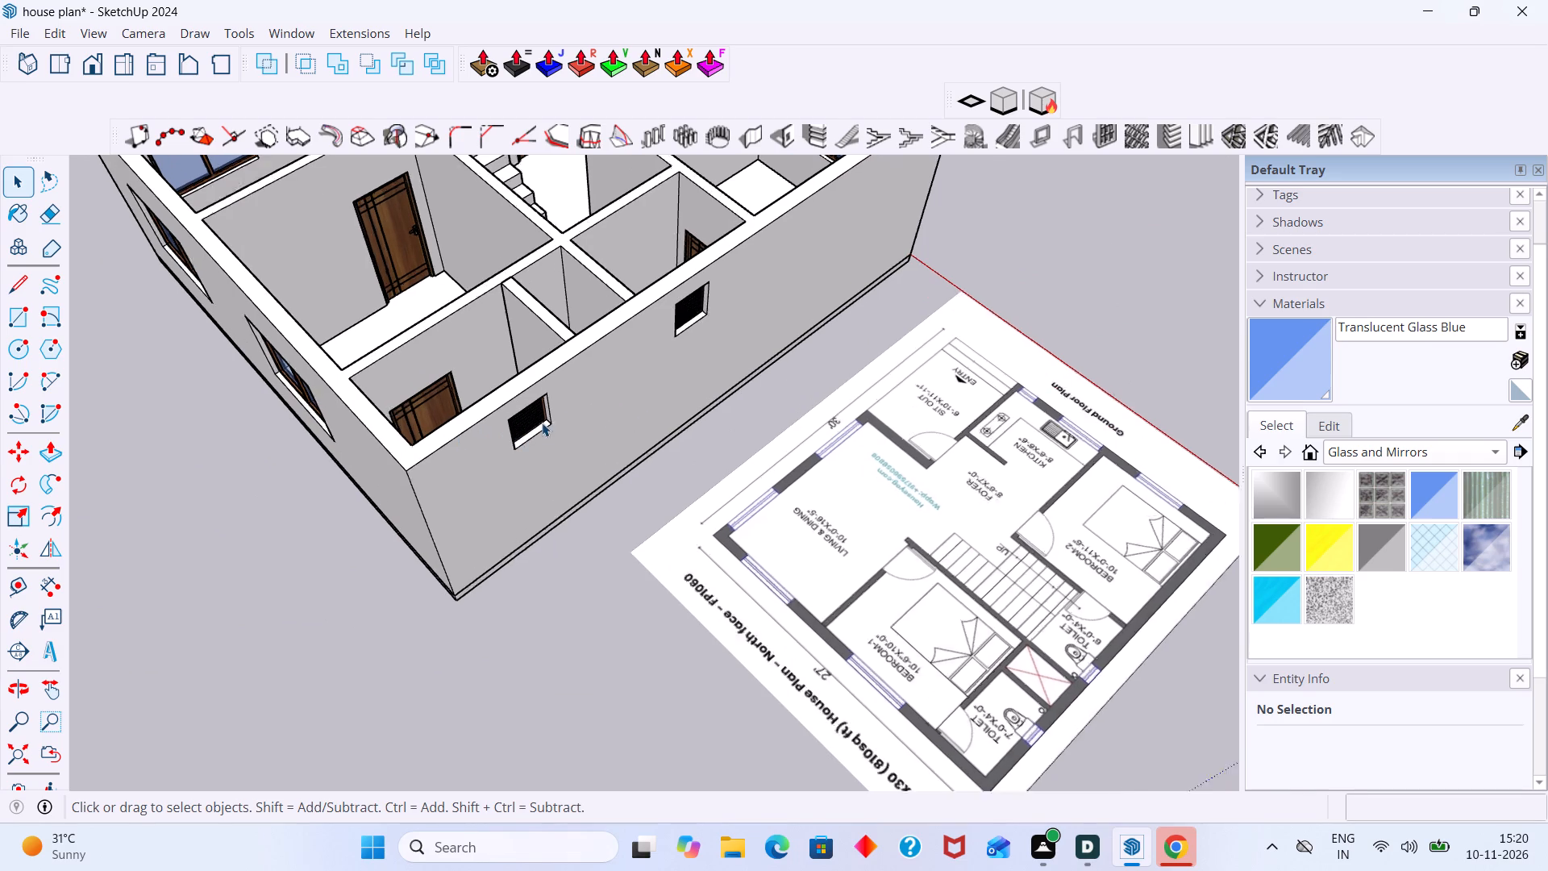
pyautogui.scroll(4, 542, 423)
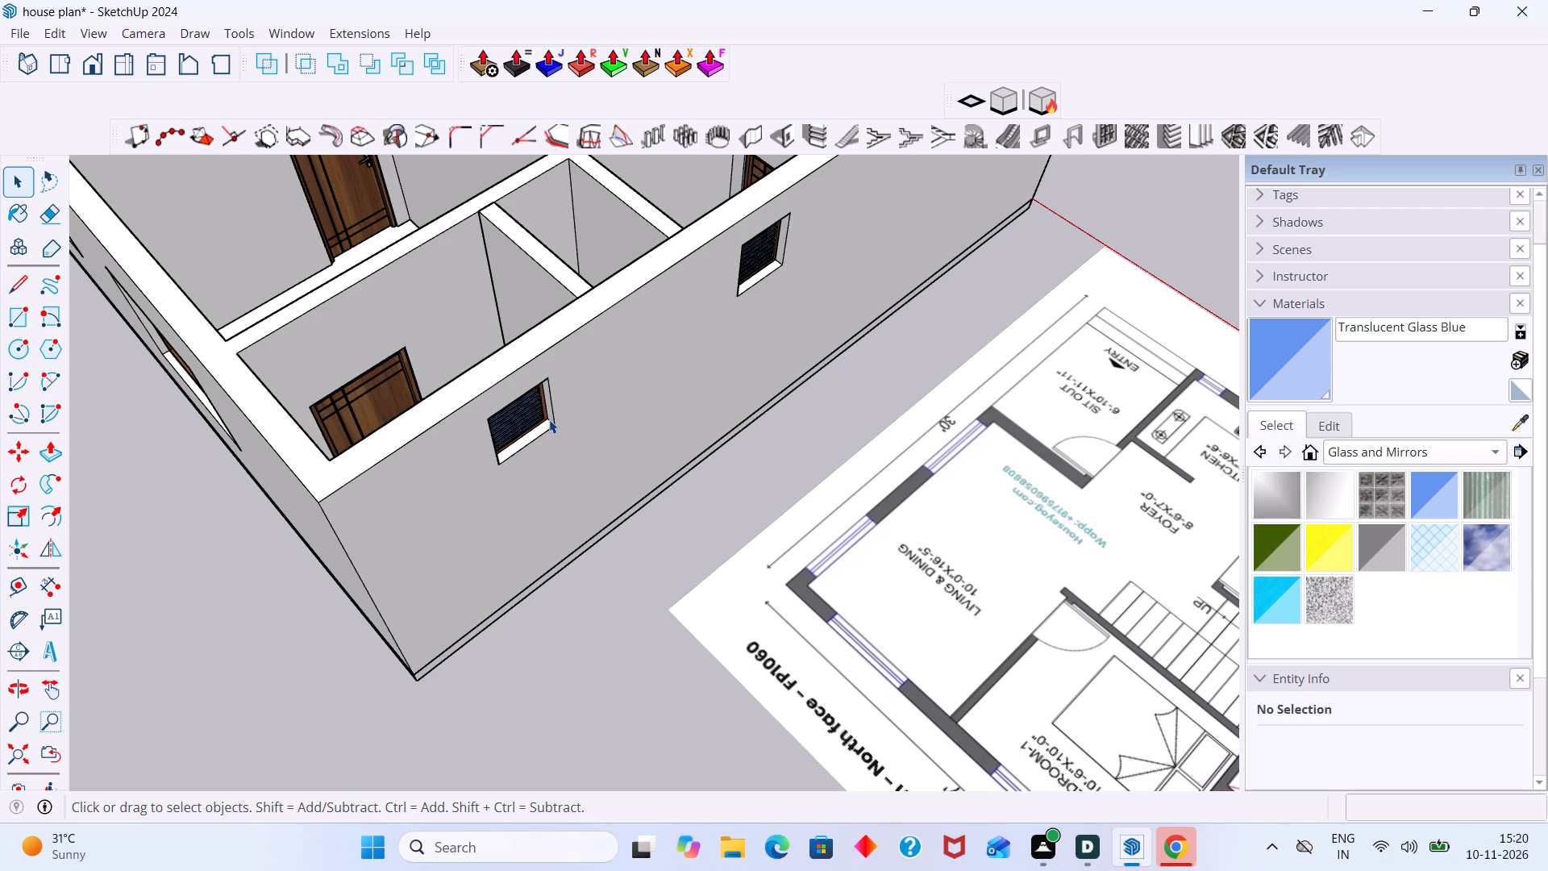
pyautogui.scroll(-4, 439, 448)
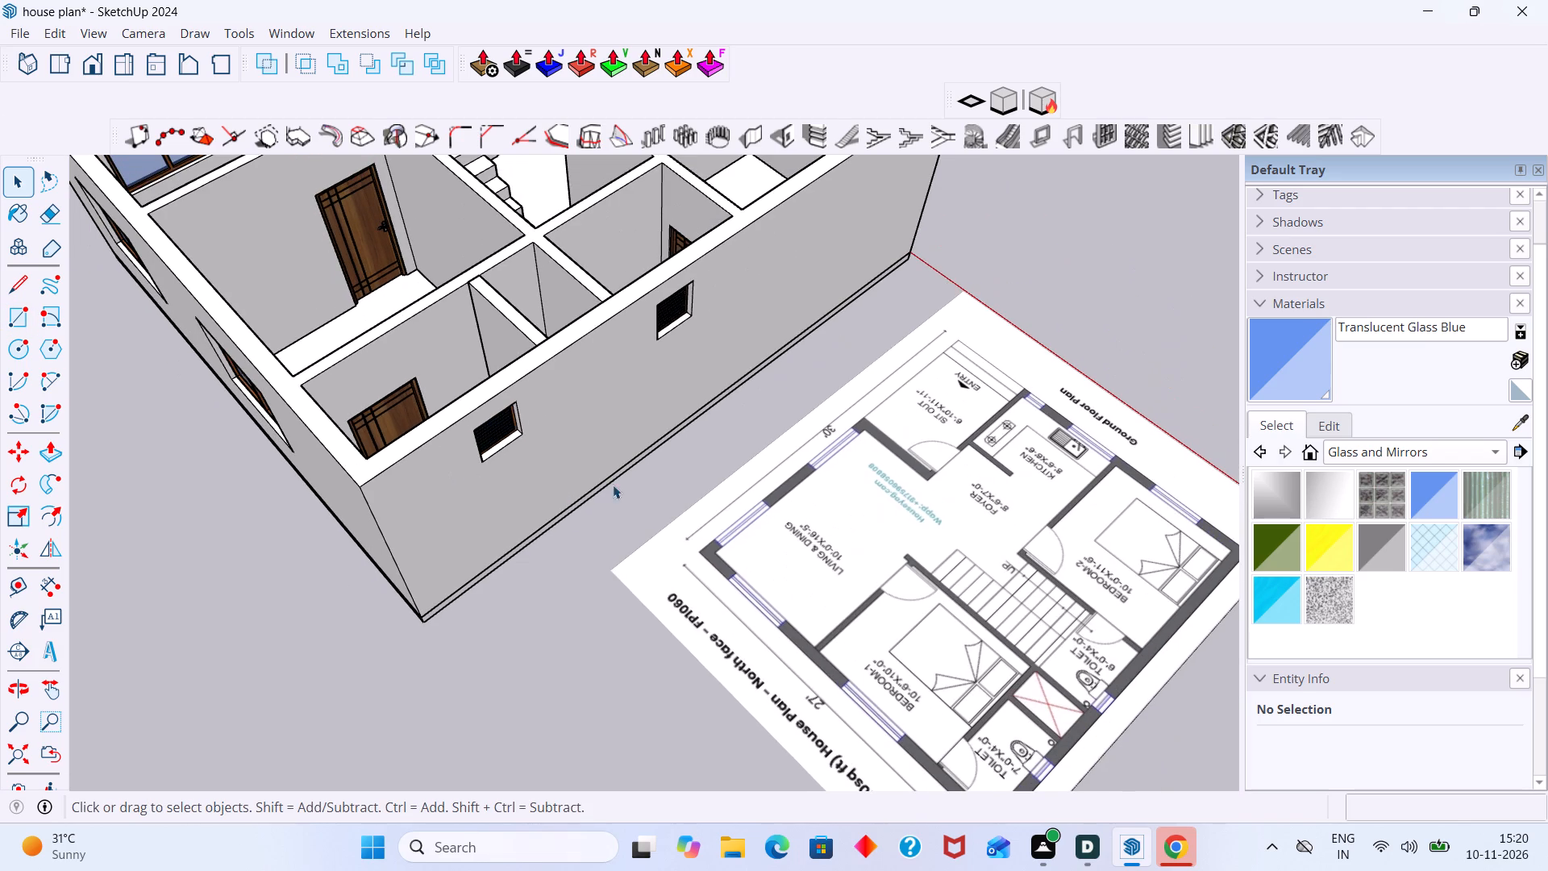
pyautogui.keyDown('shift'); pyautogui.moveTo(630, 485); pyautogui.dragTo(556, 632, button='middle'); pyautogui.keyUp('shift')
pyautogui.scroll(6, 643, 486)
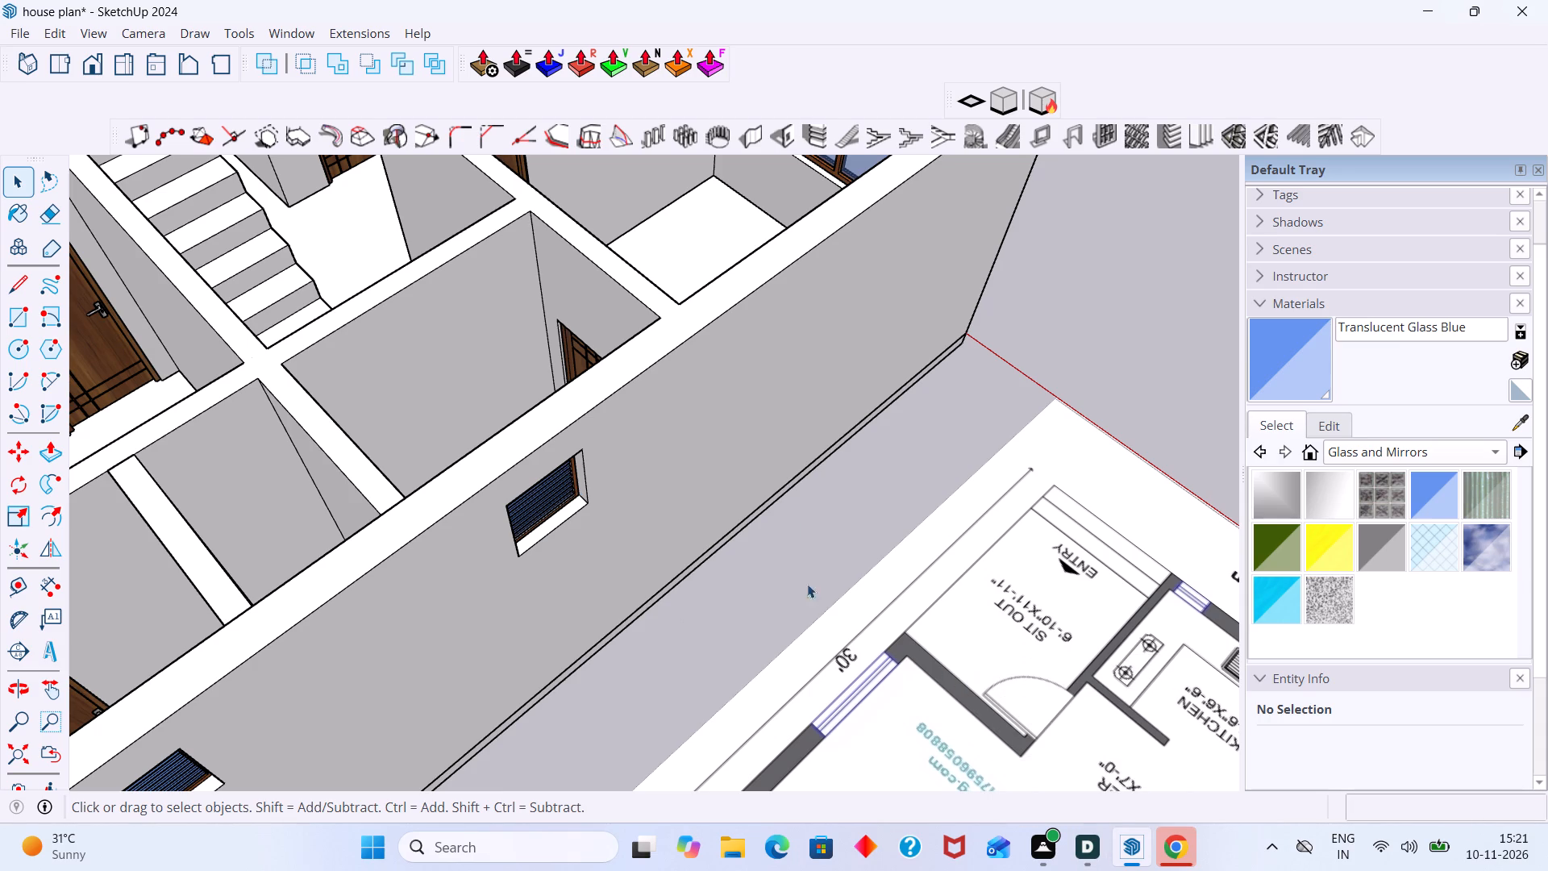
pyautogui.scroll(-4, 808, 610)
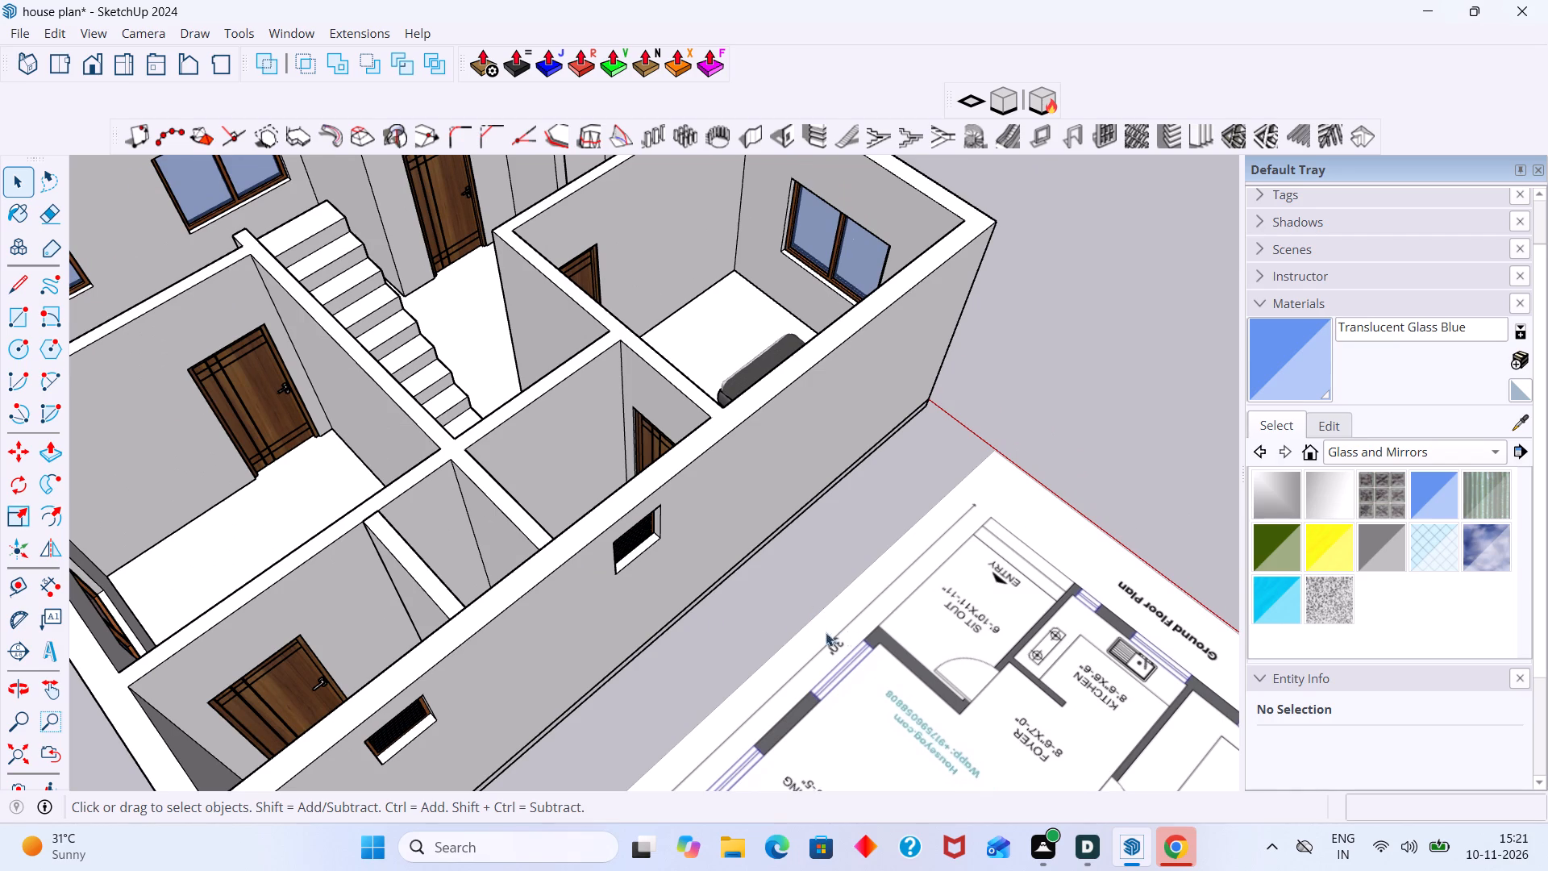
# Examine the house's rooms and windows from several sides, ending at the outer wall with the two louvred toilet openings.
pyautogui.scroll(-10, 577, 570)
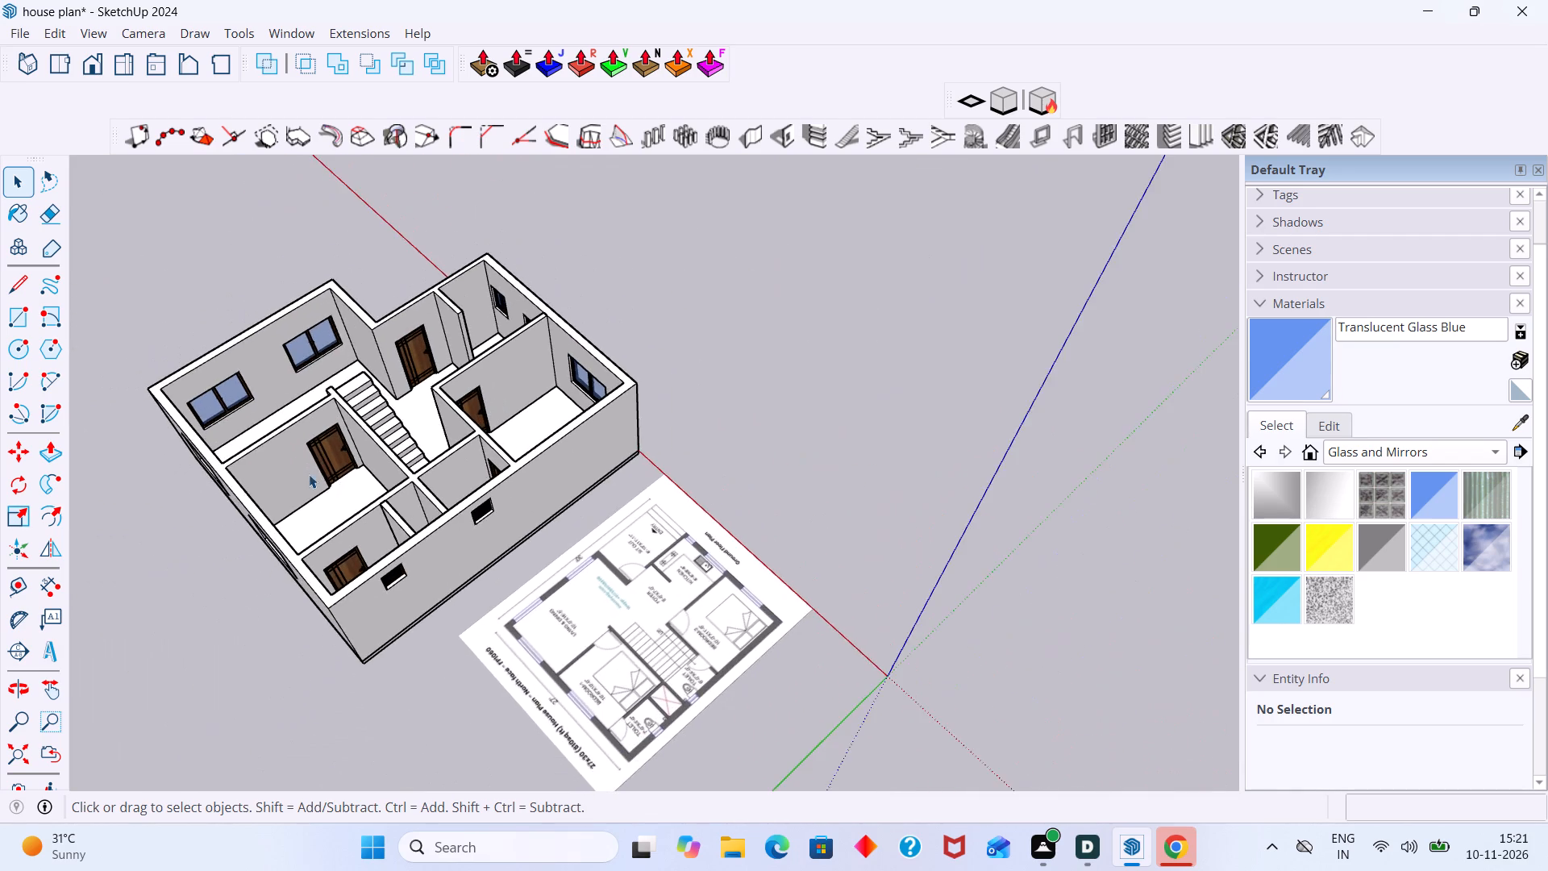
pyautogui.moveTo(306, 474); pyautogui.dragTo(356, 440, button='middle')
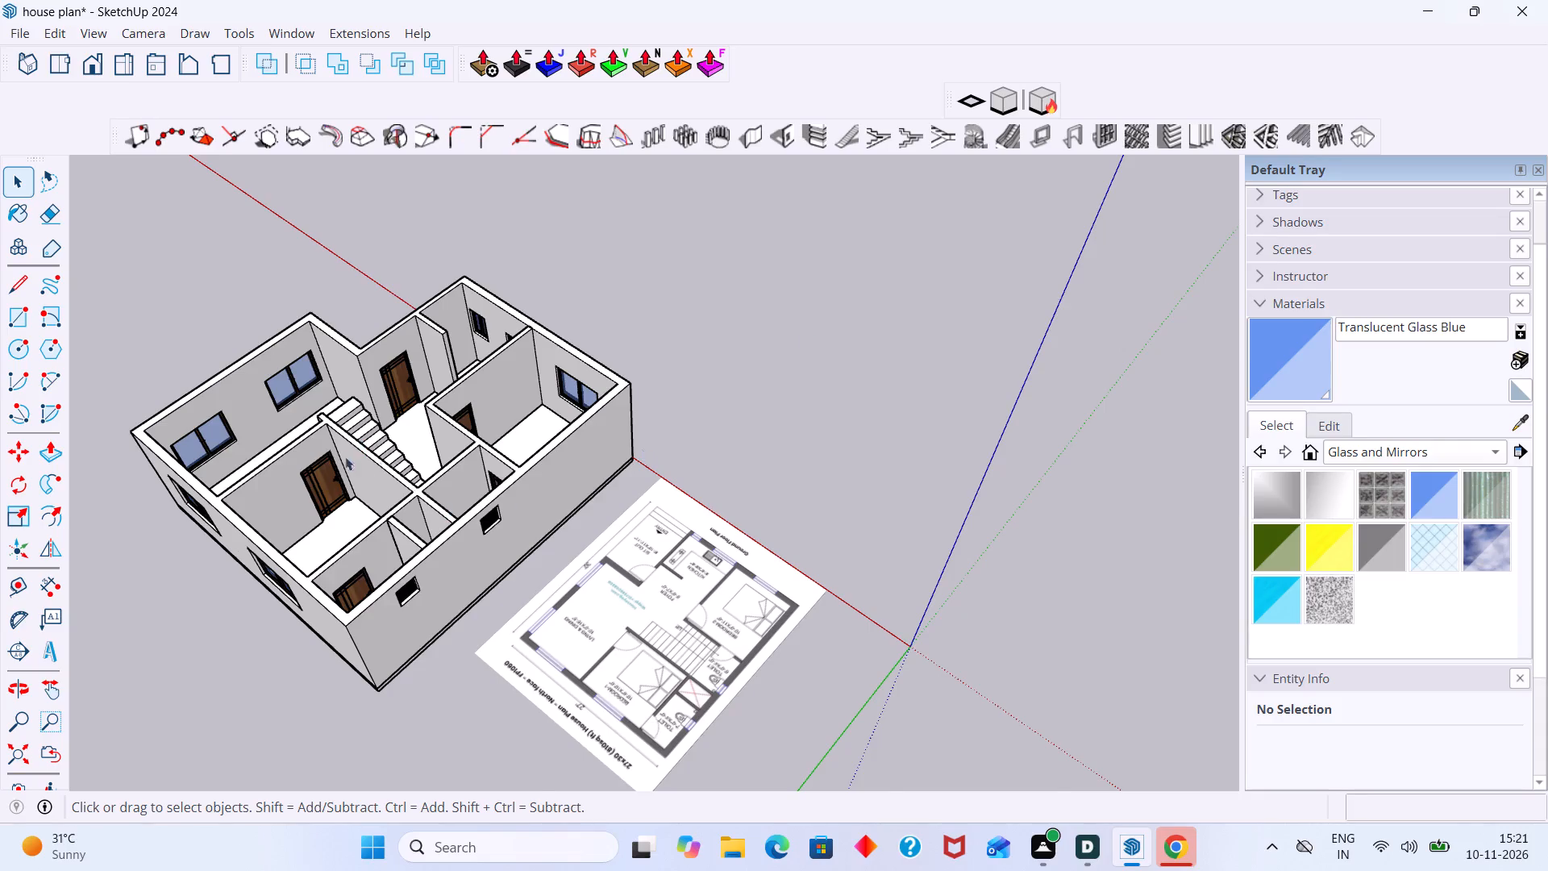
pyautogui.scroll(7, 324, 454)
pyautogui.moveTo(332, 440); pyautogui.dragTo(1297, 302, button='middle')
pyautogui.moveTo(679, 396); pyautogui.dragTo(1032, 443, button='middle')
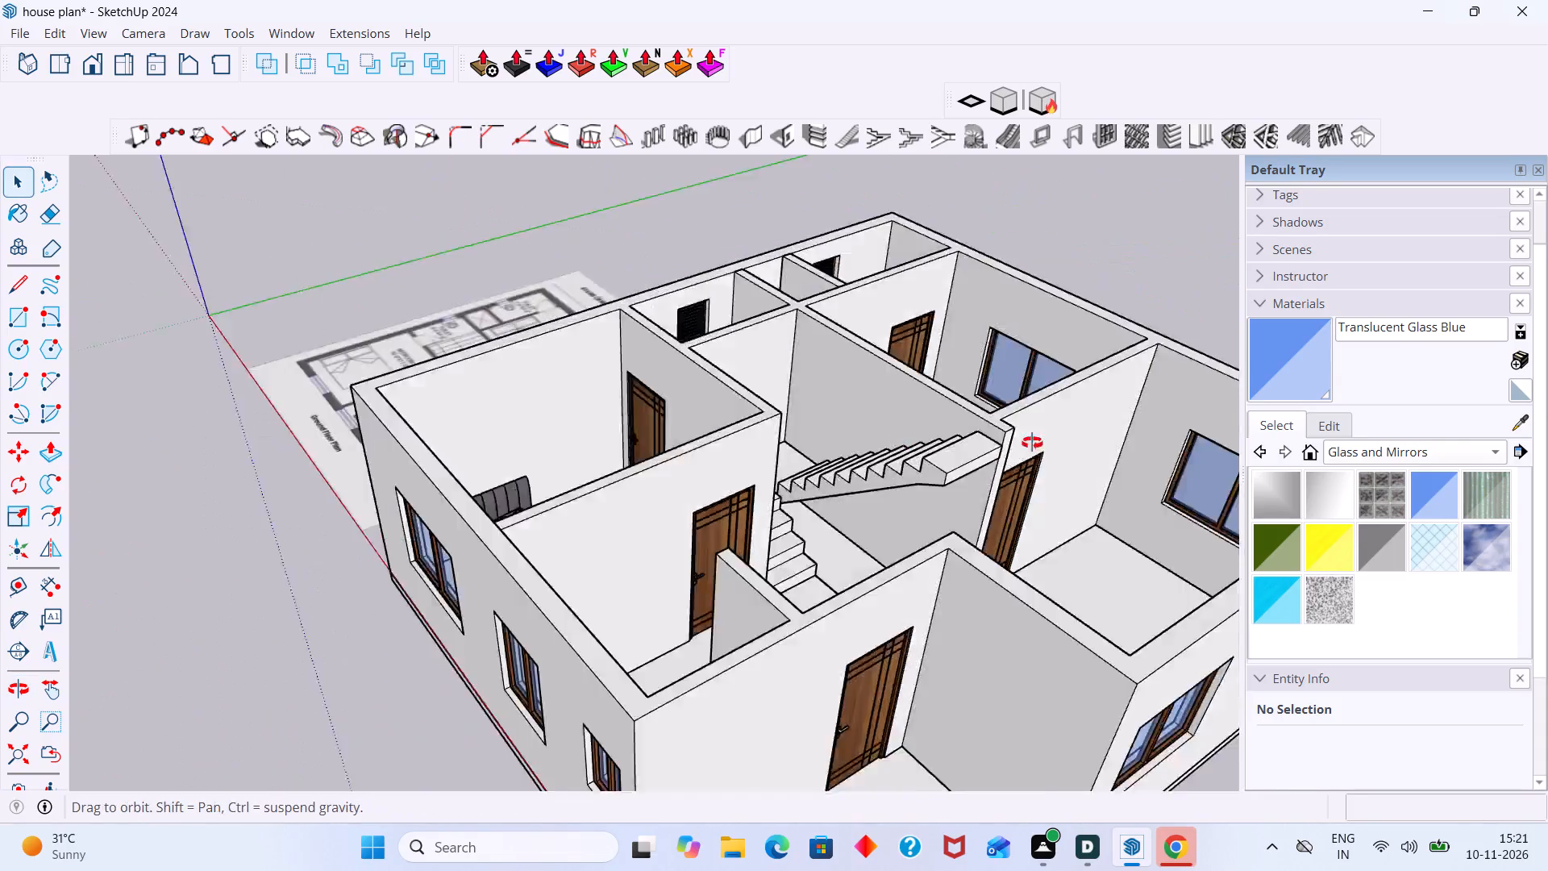
pyautogui.moveTo(1032, 443); pyautogui.dragTo(1235, 429, button='middle')
pyautogui.scroll(2, 693, 422)
pyautogui.scroll(-8, 647, 441)
pyautogui.scroll(-3, 560, 456)
pyautogui.moveTo(524, 502); pyautogui.dragTo(666, 514, button='middle')
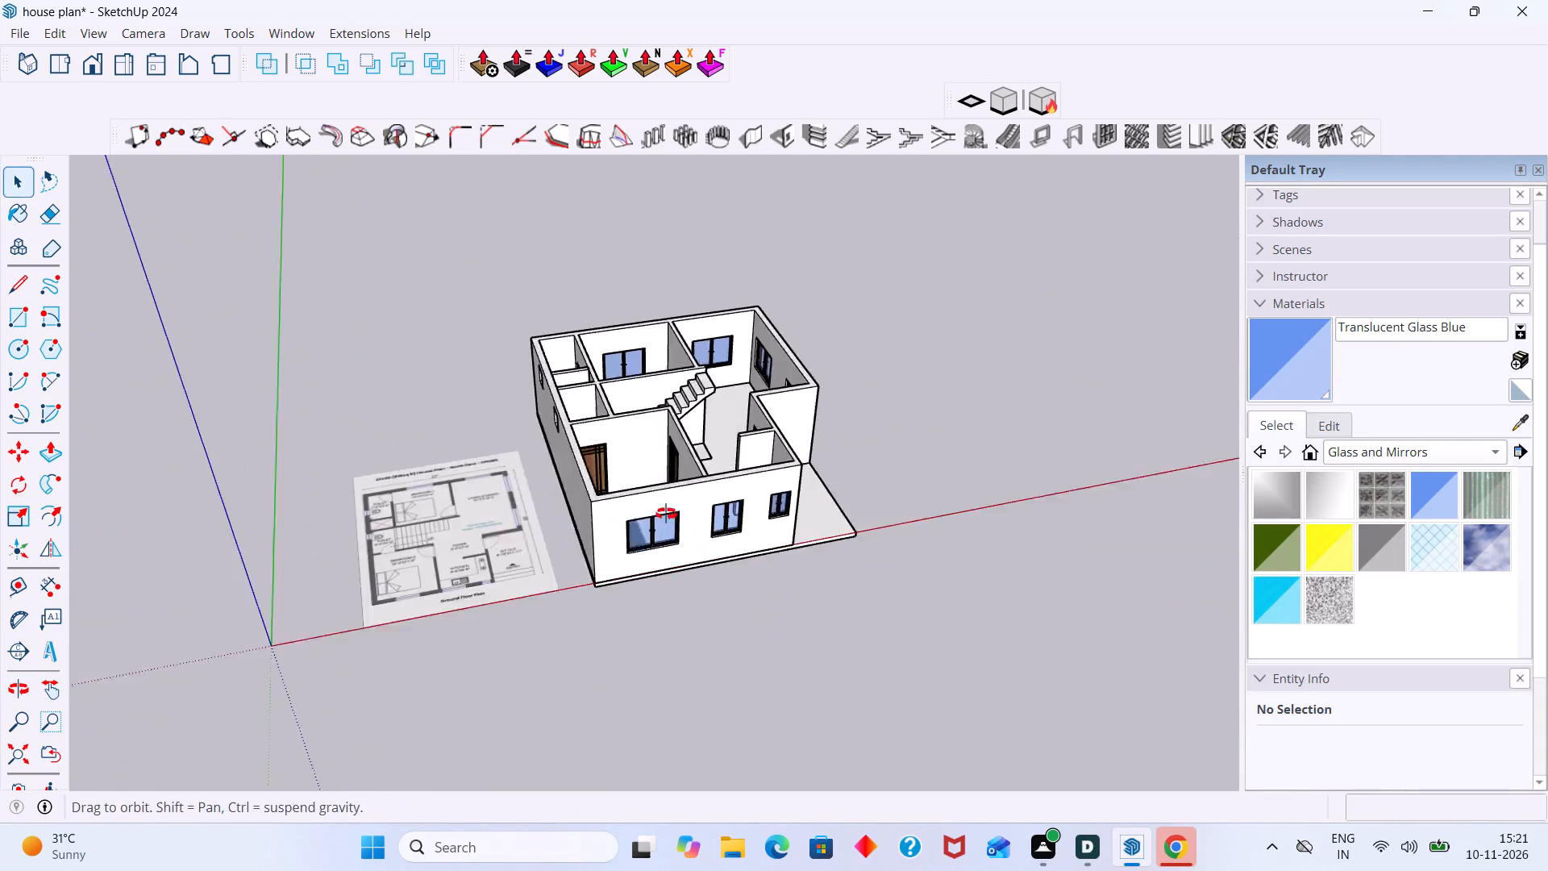
pyautogui.moveTo(666, 514); pyautogui.dragTo(712, 501, button='middle')
pyautogui.scroll(15, 564, 444)
pyautogui.moveTo(569, 419); pyautogui.dragTo(739, 430, button='middle')
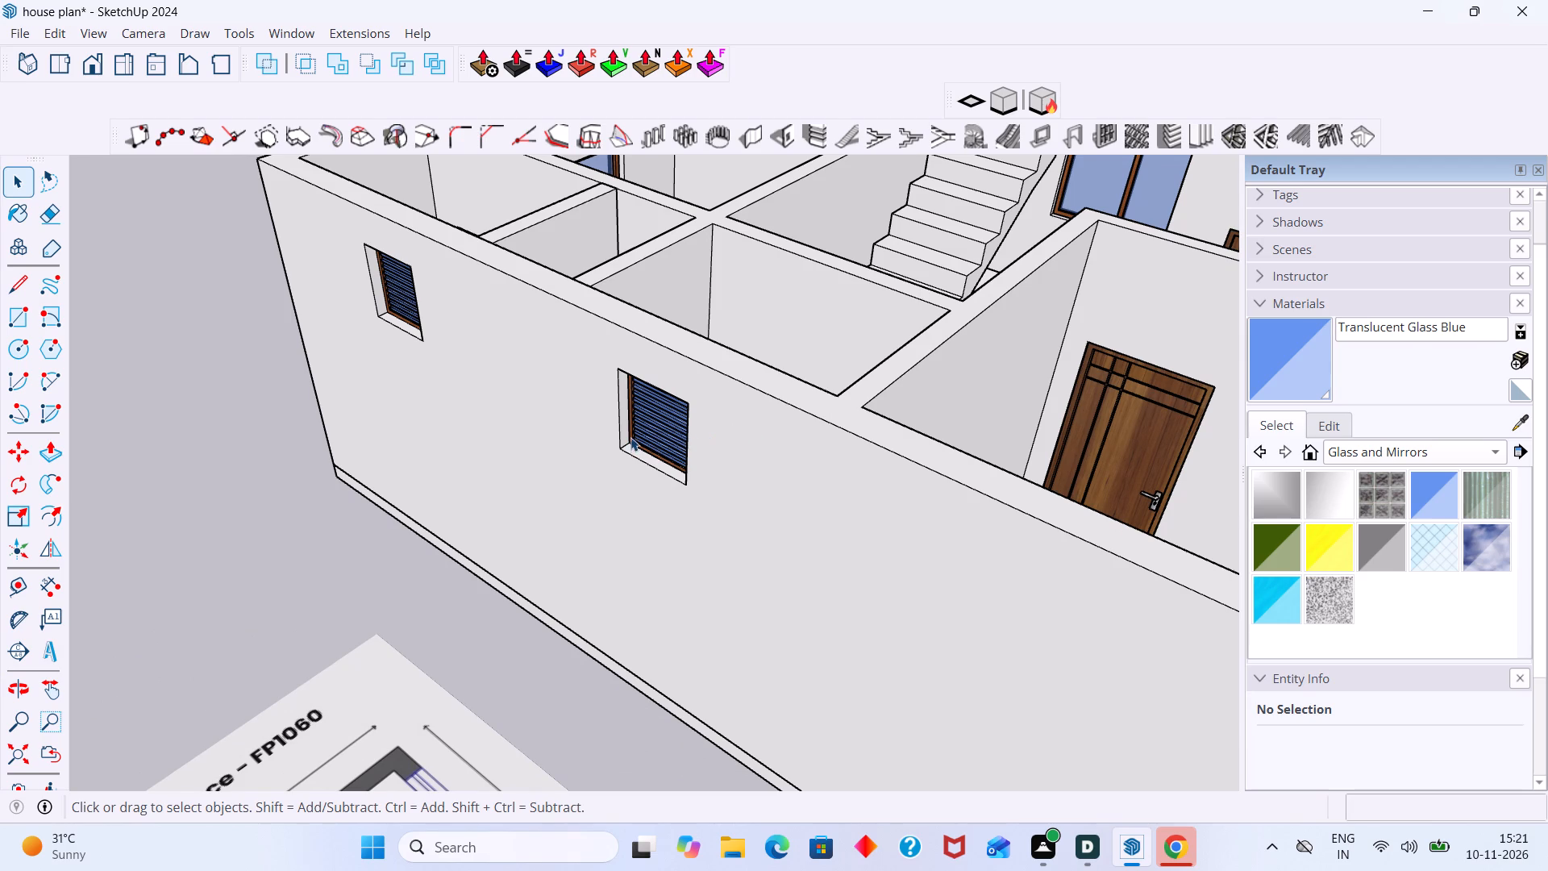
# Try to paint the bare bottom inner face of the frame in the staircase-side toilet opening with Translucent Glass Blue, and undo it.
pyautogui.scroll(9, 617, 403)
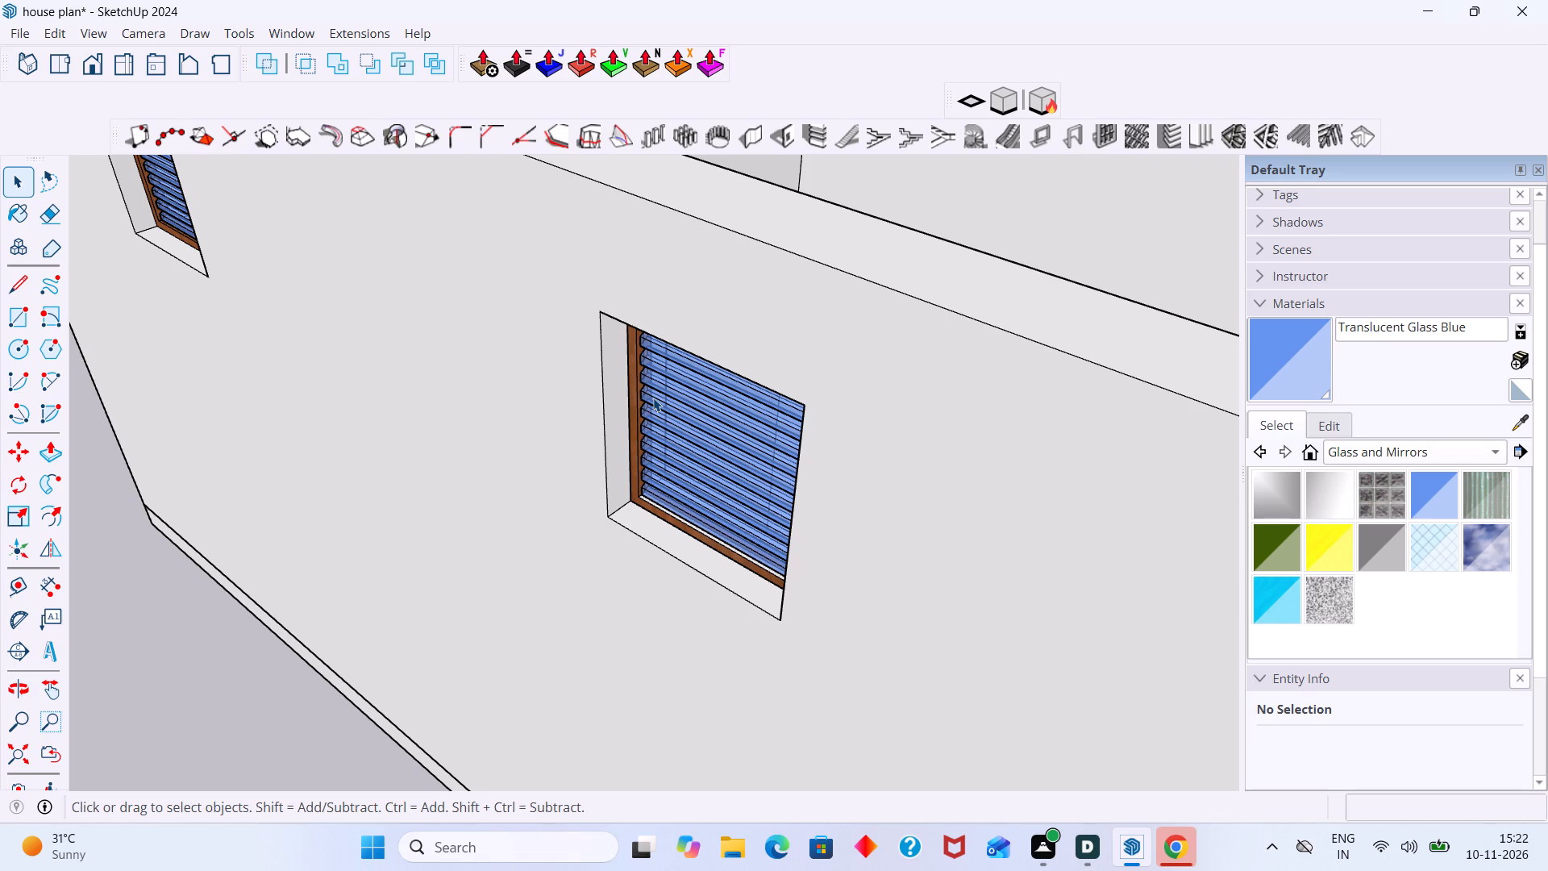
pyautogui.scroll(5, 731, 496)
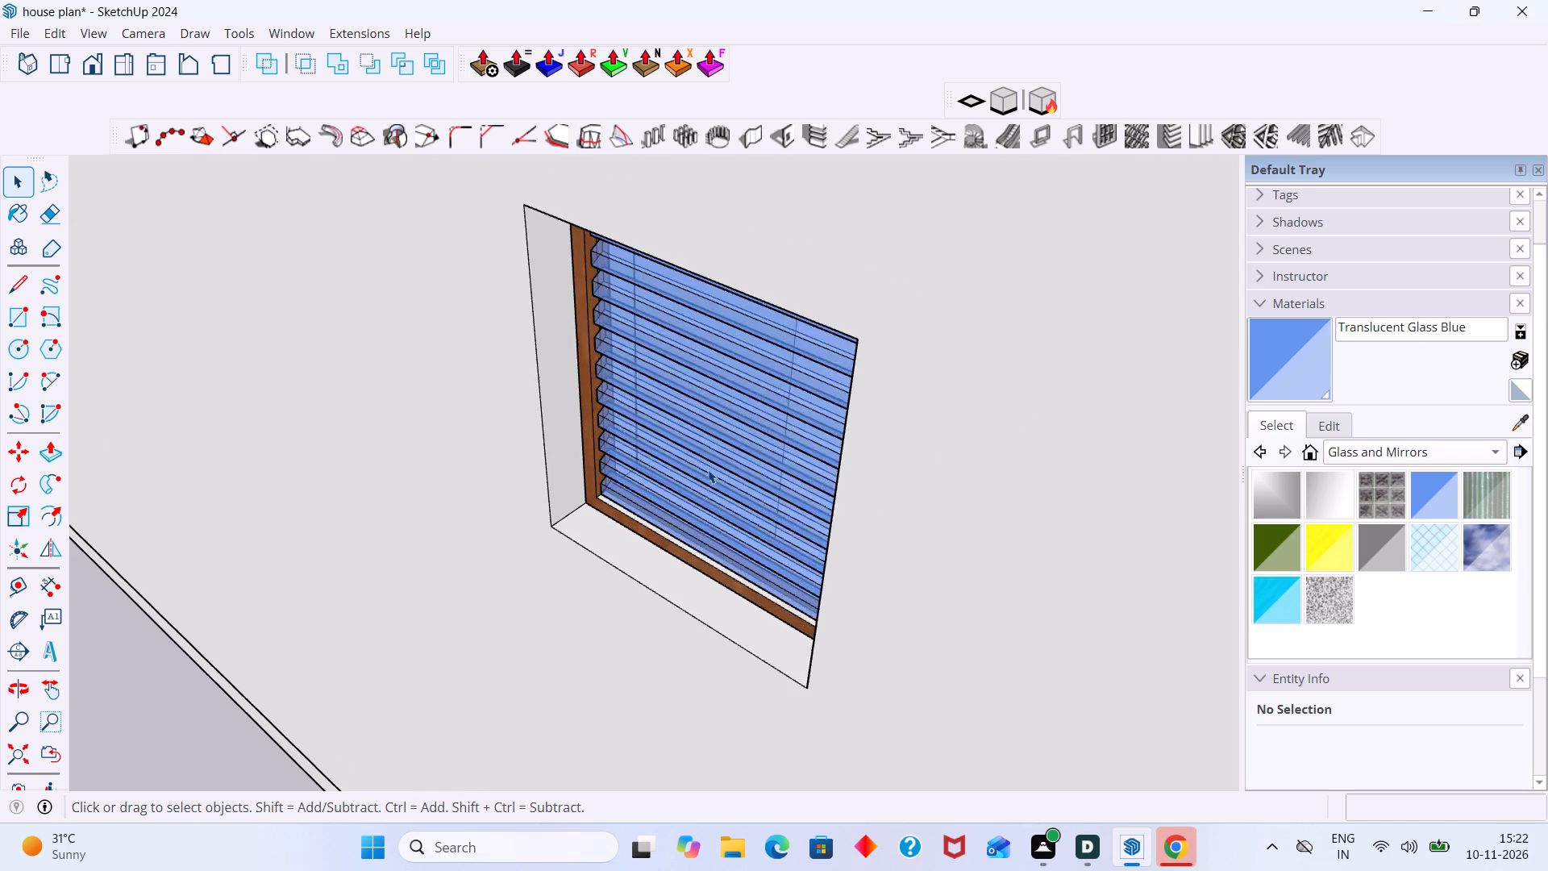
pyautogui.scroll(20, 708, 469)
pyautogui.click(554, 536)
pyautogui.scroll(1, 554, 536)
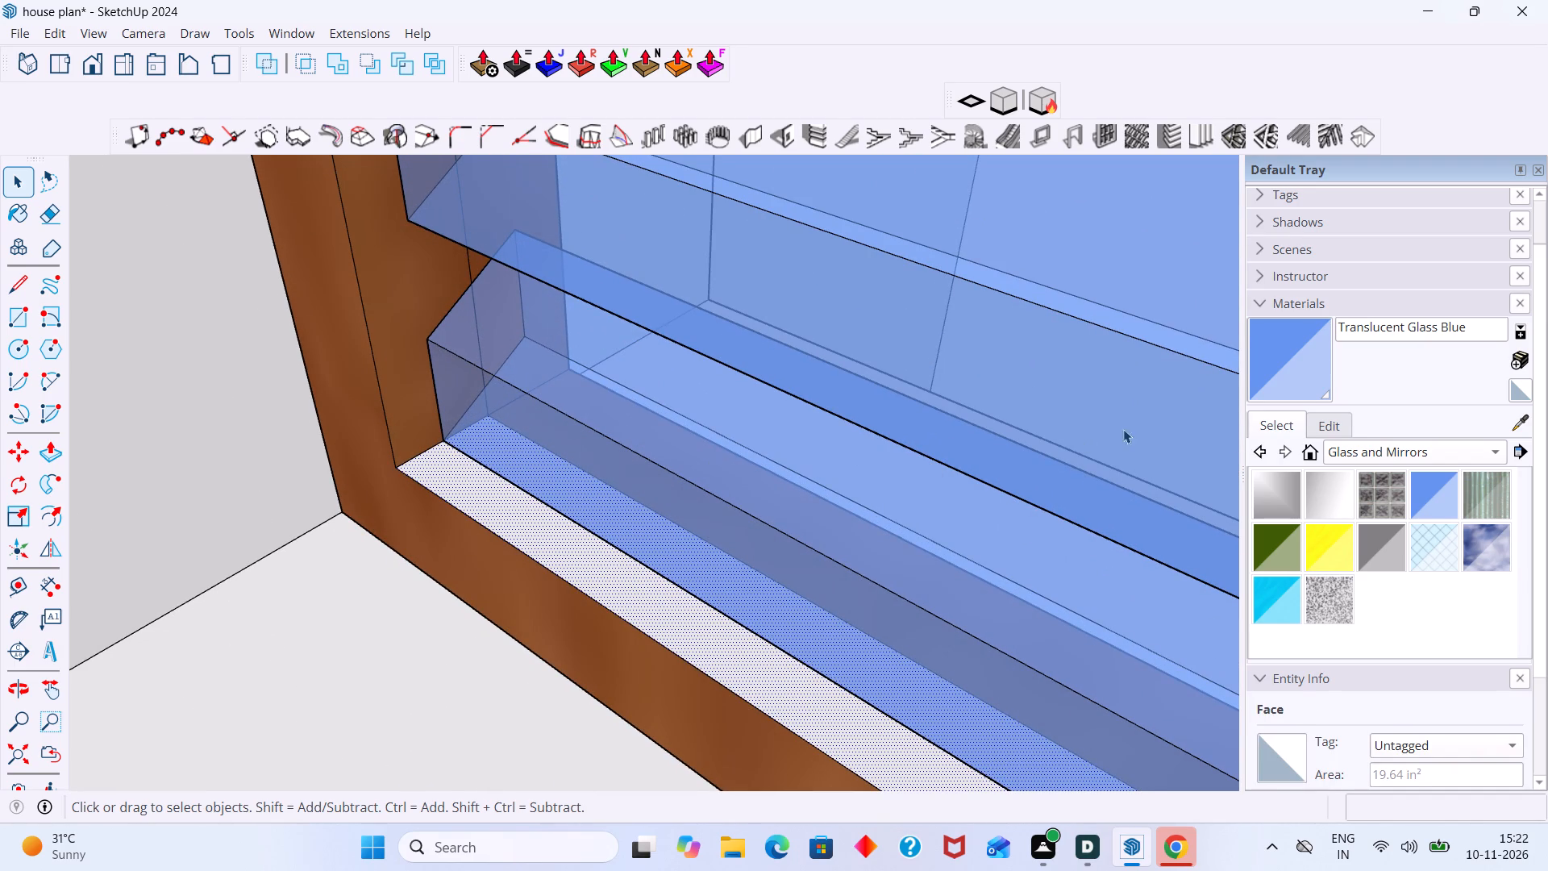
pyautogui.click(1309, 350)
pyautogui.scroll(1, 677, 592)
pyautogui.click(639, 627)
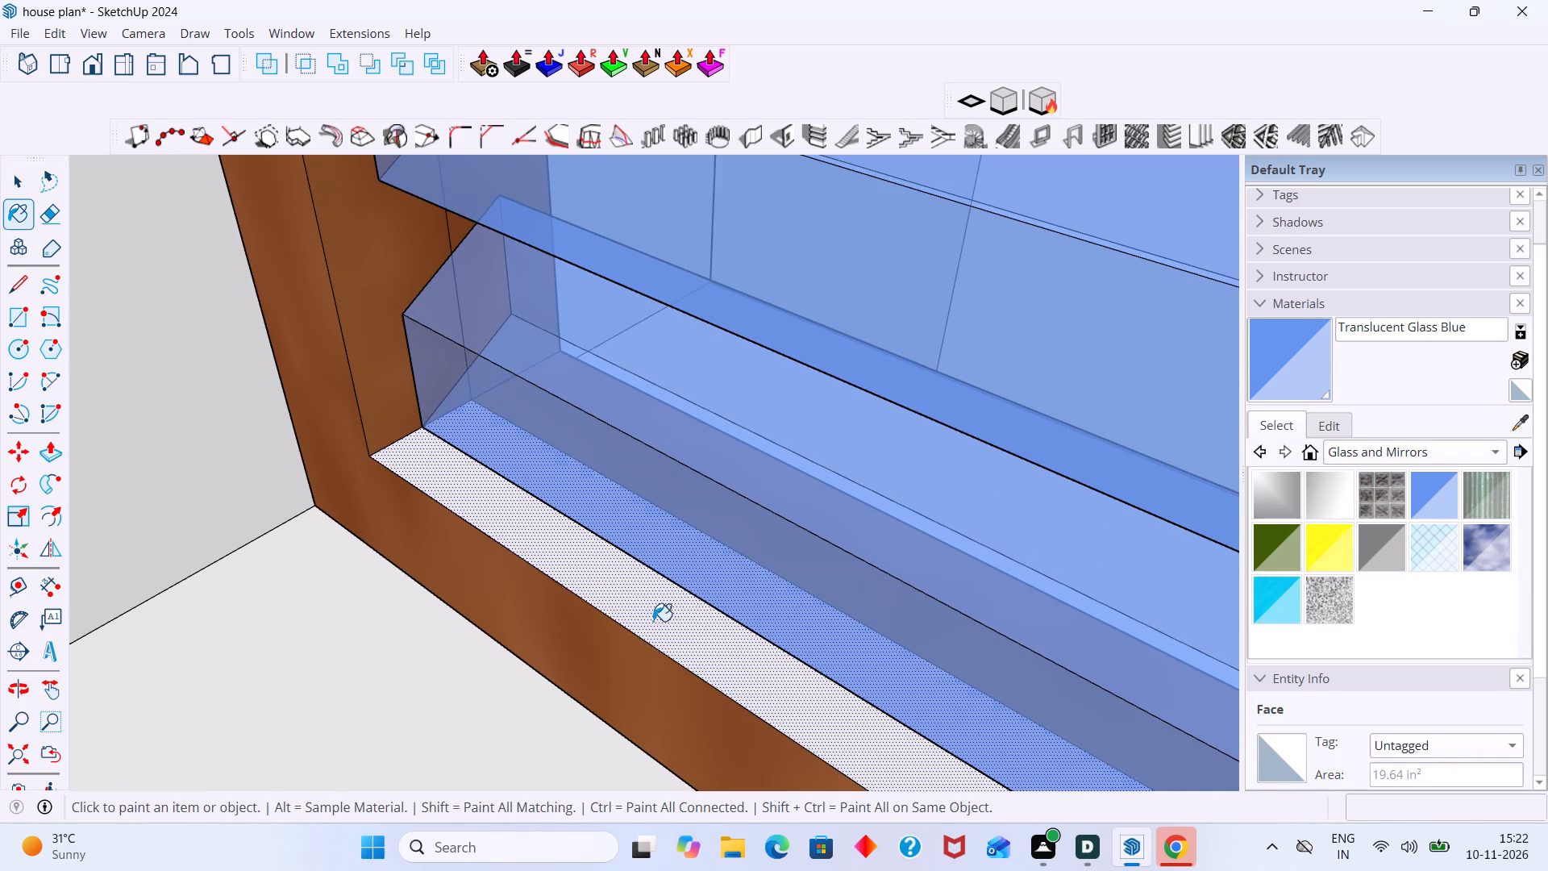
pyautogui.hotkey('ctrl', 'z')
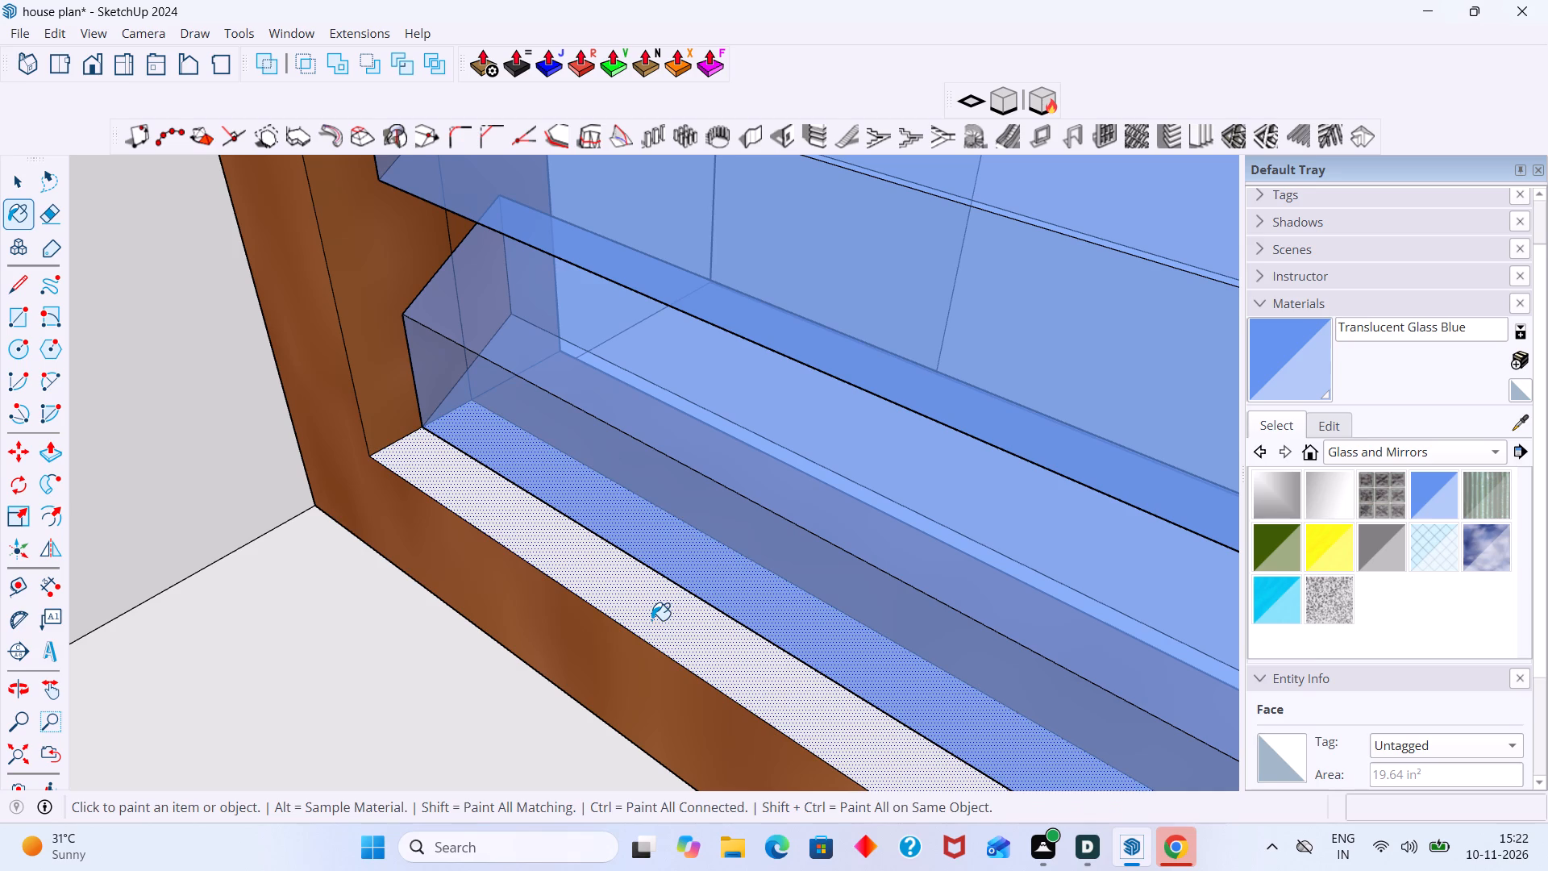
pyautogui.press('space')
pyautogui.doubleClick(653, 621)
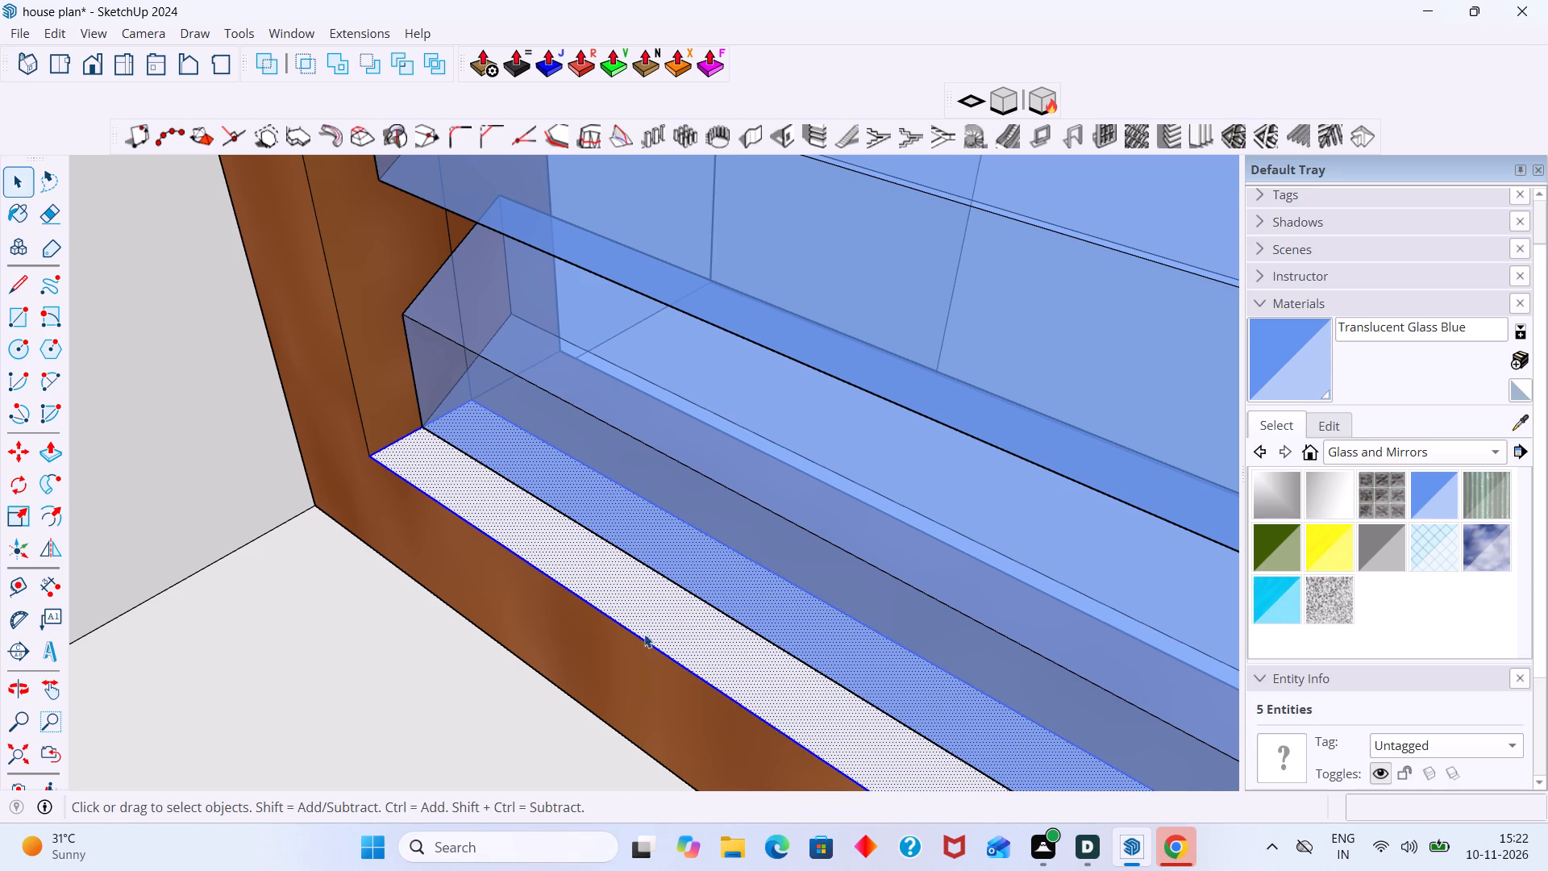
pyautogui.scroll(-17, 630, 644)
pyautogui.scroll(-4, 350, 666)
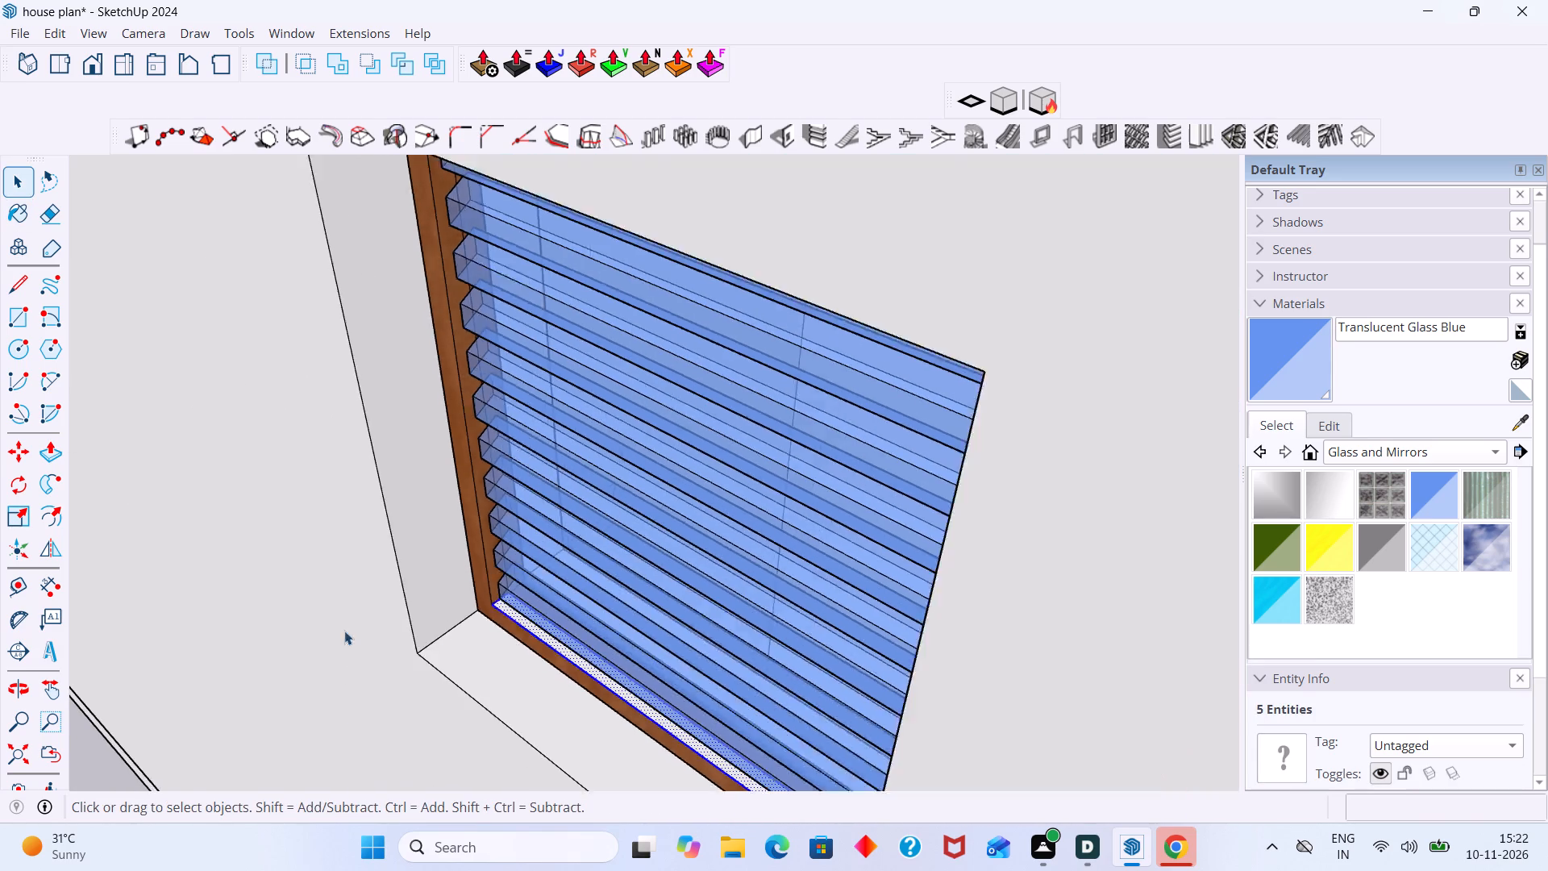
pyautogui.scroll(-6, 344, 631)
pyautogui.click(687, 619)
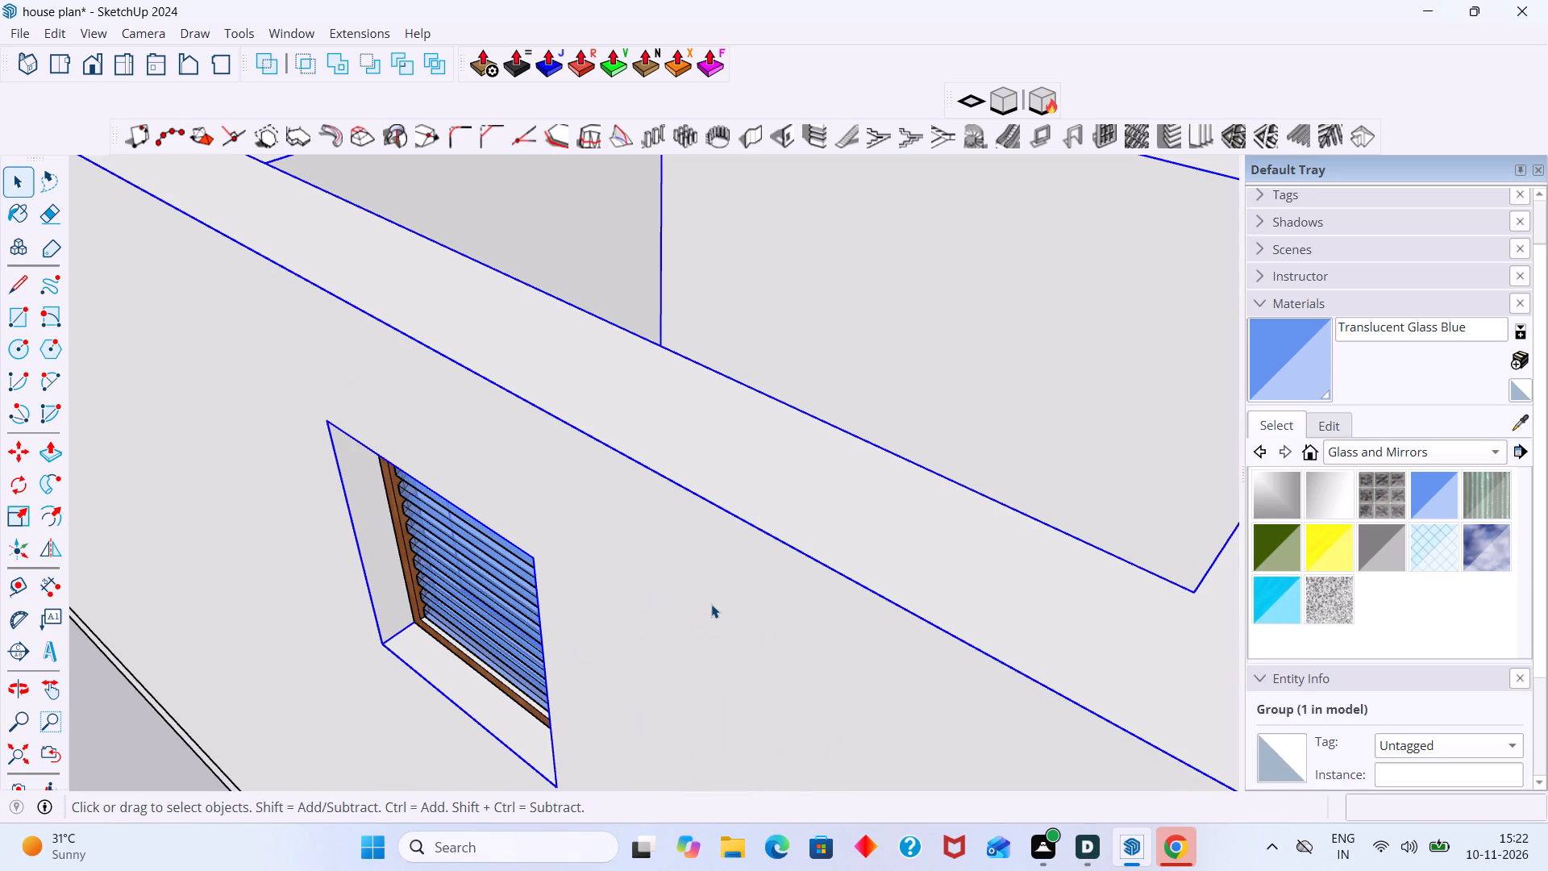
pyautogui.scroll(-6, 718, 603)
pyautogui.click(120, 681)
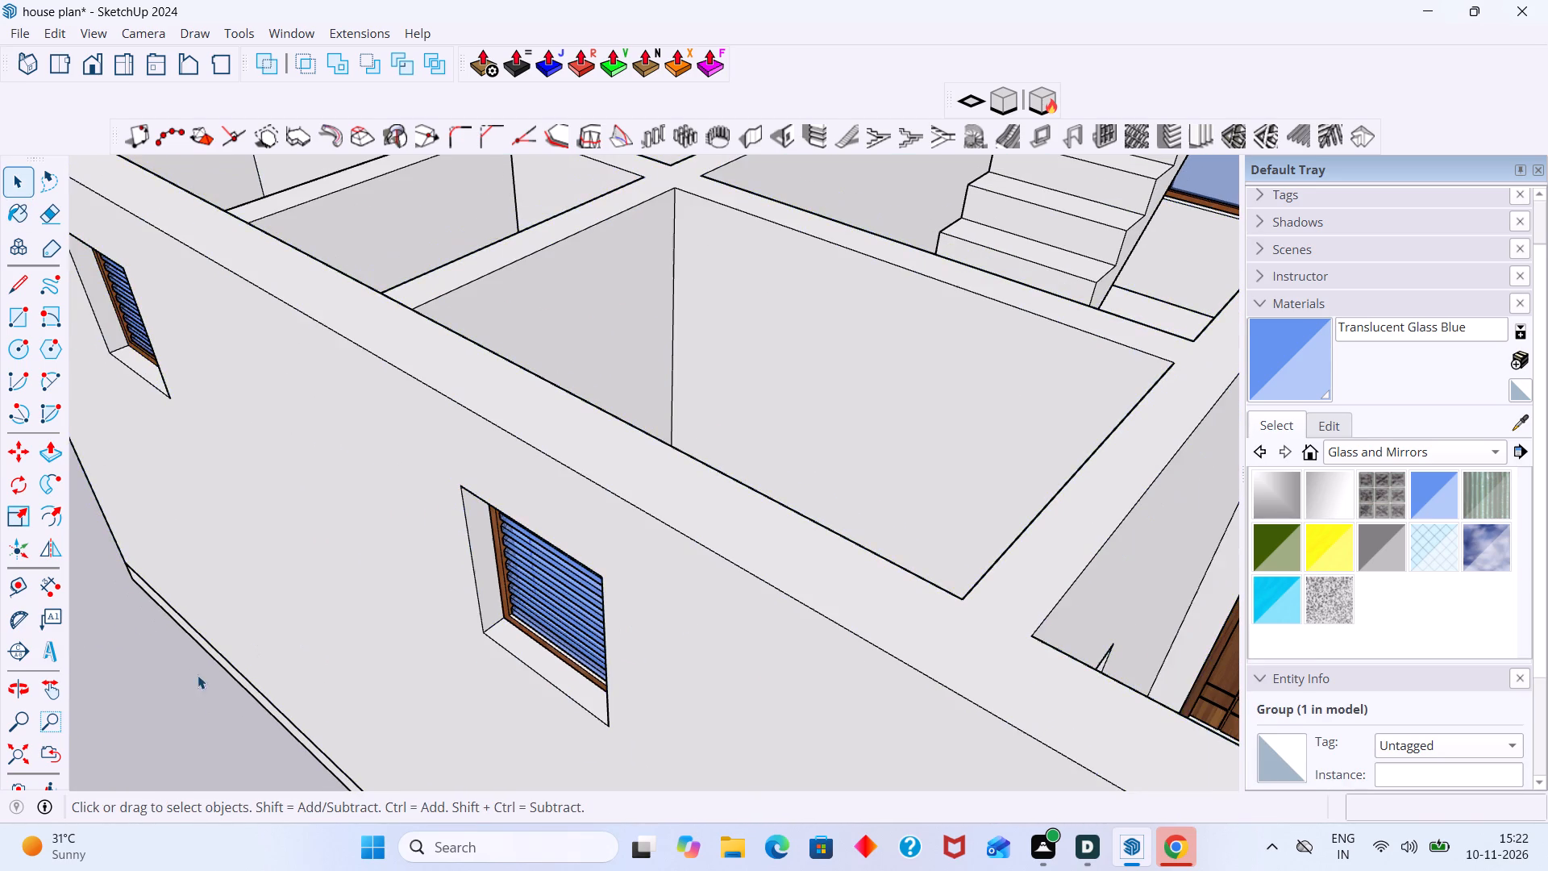
# Sample Wood Cherry Original from the same toilet frame and paint its bare bottom and side inner faces with it.
pyautogui.scroll(20, 423, 641)
pyautogui.scroll(3, 423, 641)
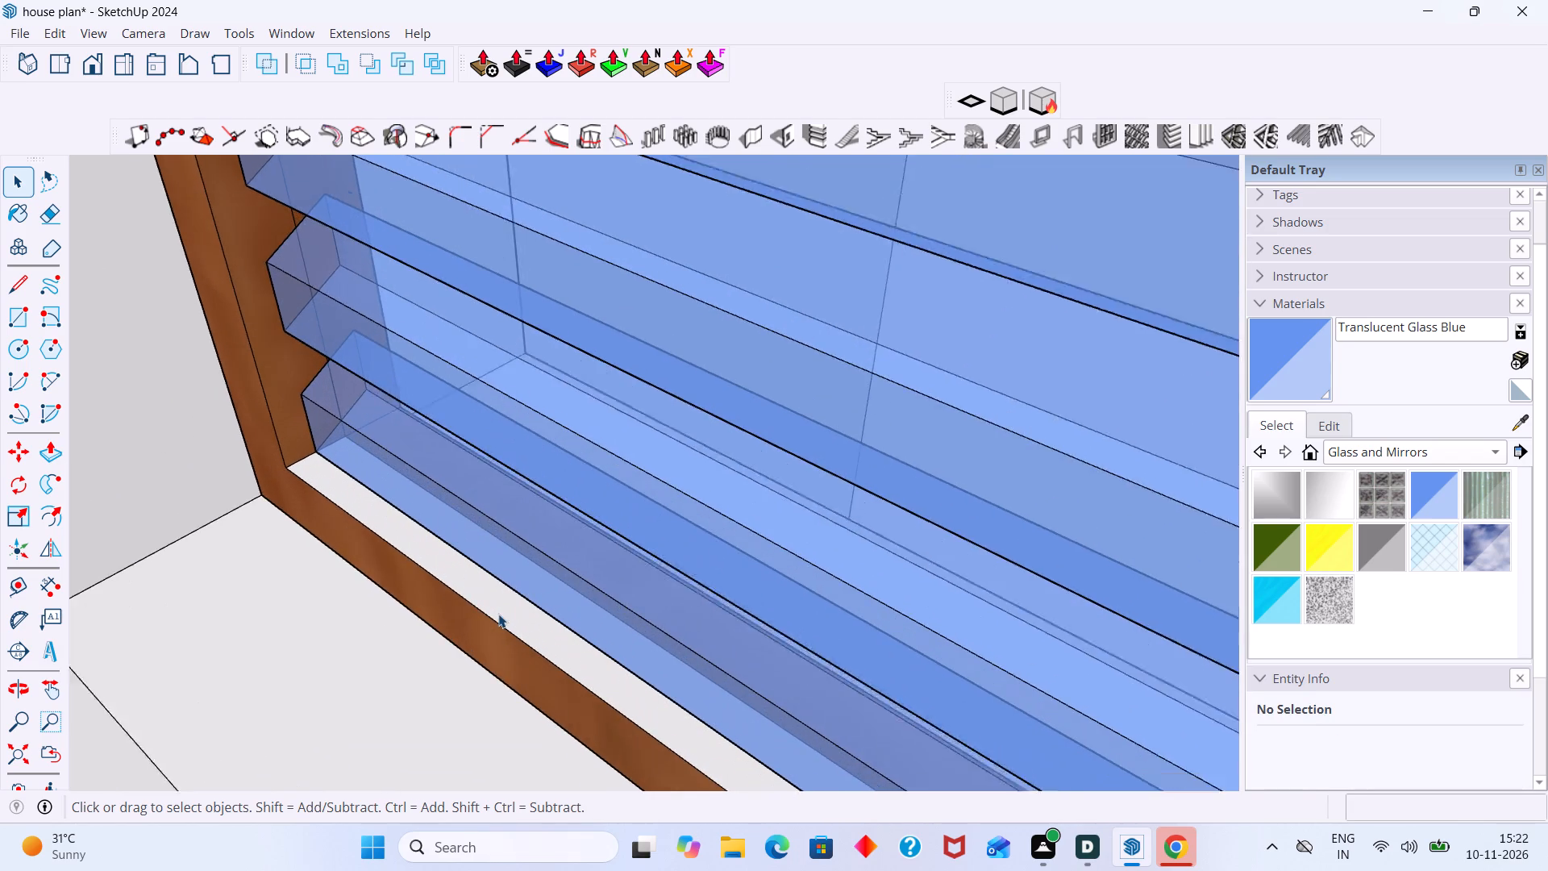
pyautogui.scroll(7, 498, 614)
pyautogui.doubleClick(494, 594)
pyautogui.scroll(2, 494, 594)
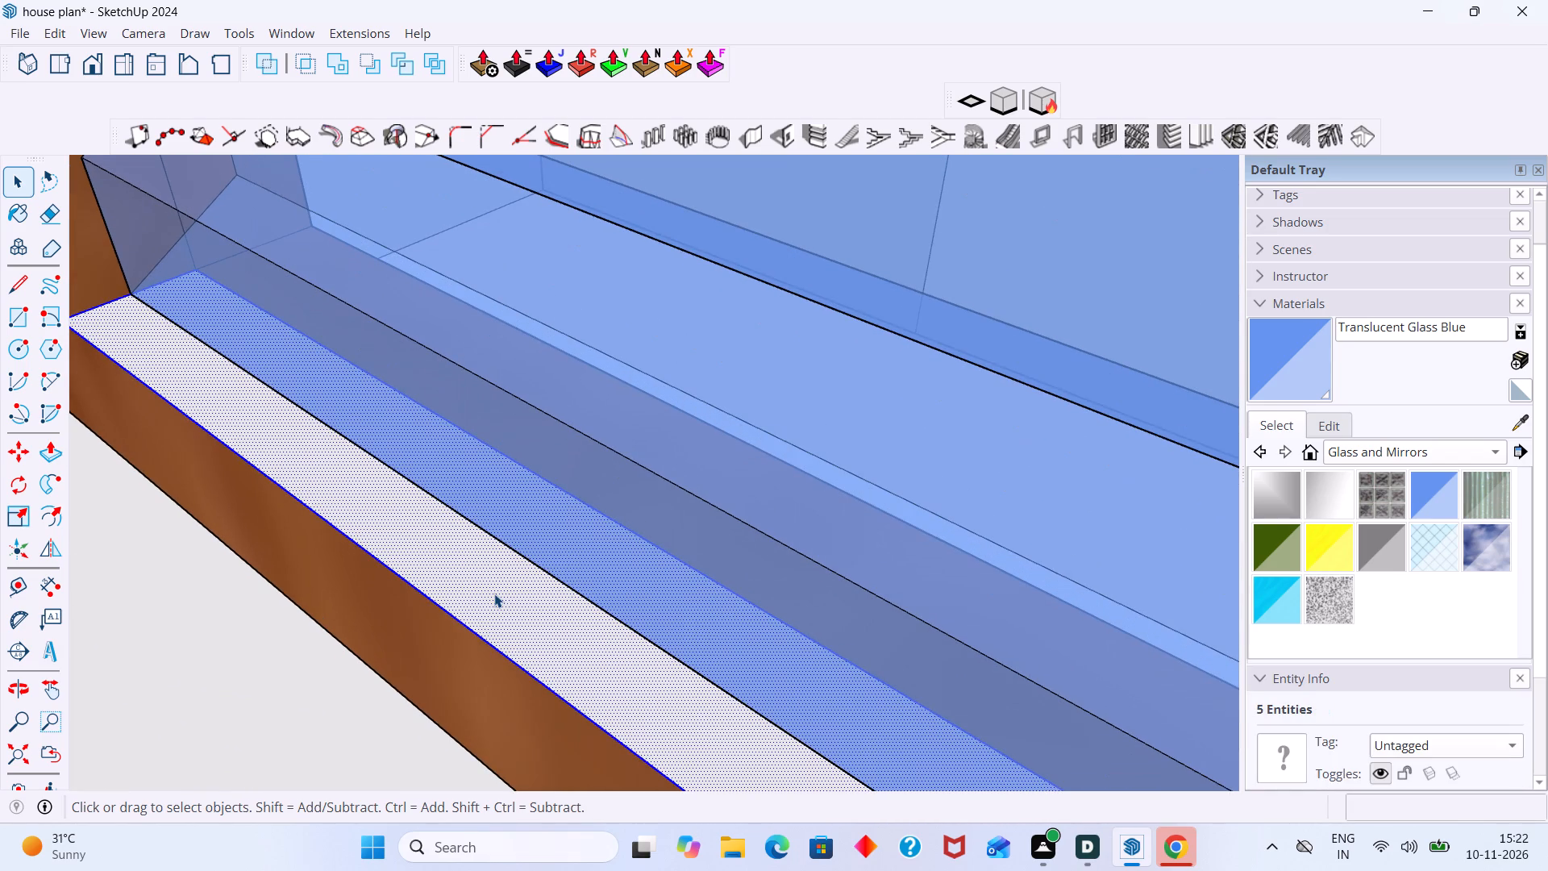
pyautogui.click(494, 593)
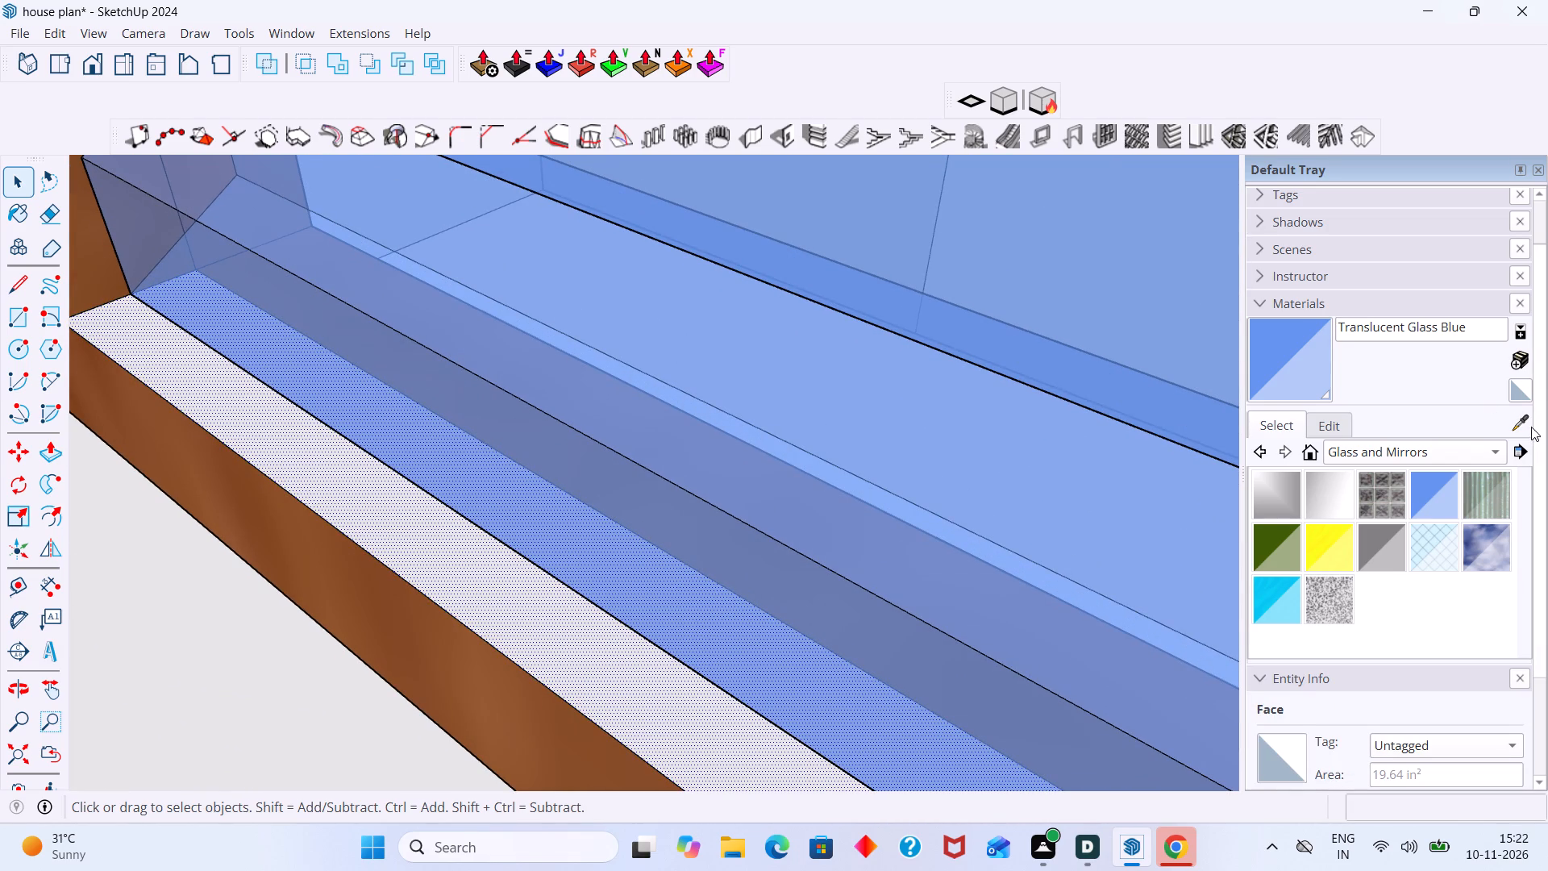
pyautogui.click(1525, 427)
pyautogui.click(493, 674)
pyautogui.click(506, 651)
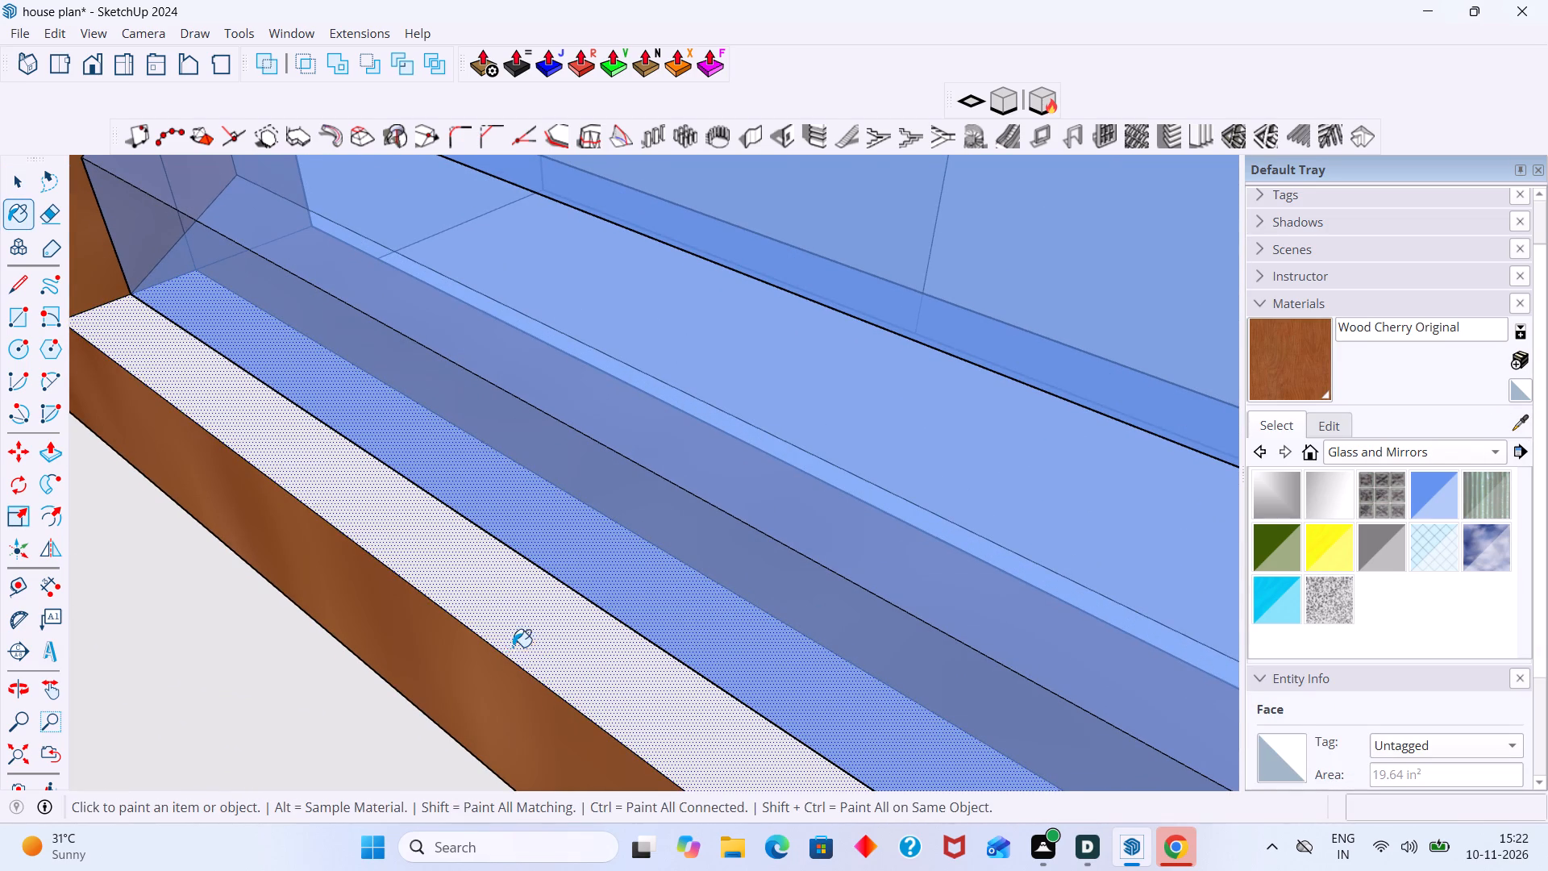
pyautogui.scroll(-20, 531, 640)
pyautogui.scroll(-5, 531, 640)
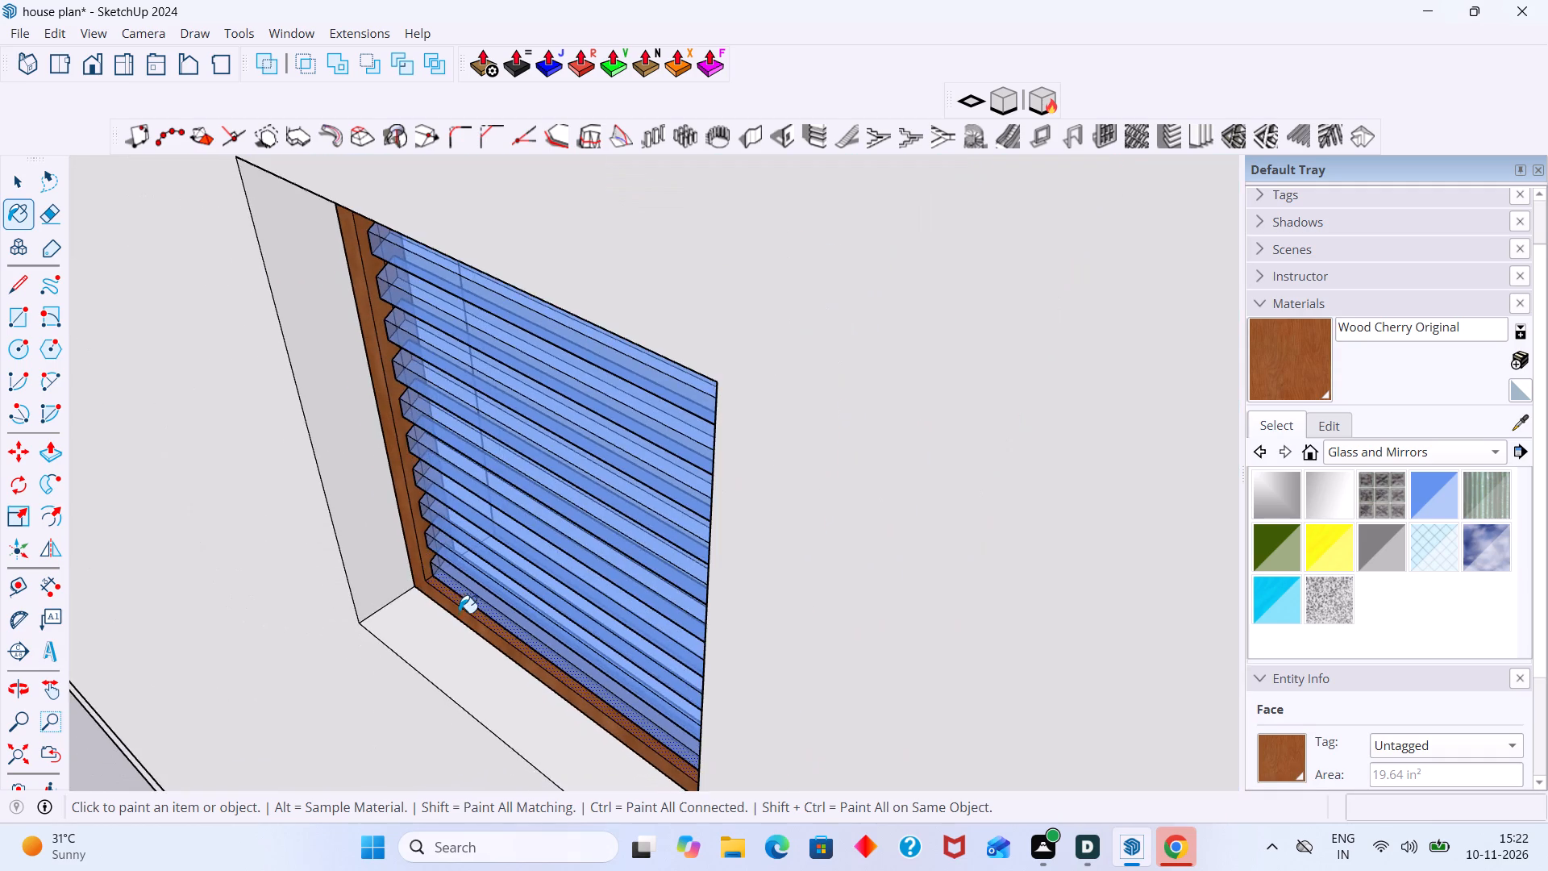
pyautogui.moveTo(497, 631); pyautogui.dragTo(1145, 639, button='middle')
pyautogui.scroll(12, 869, 520)
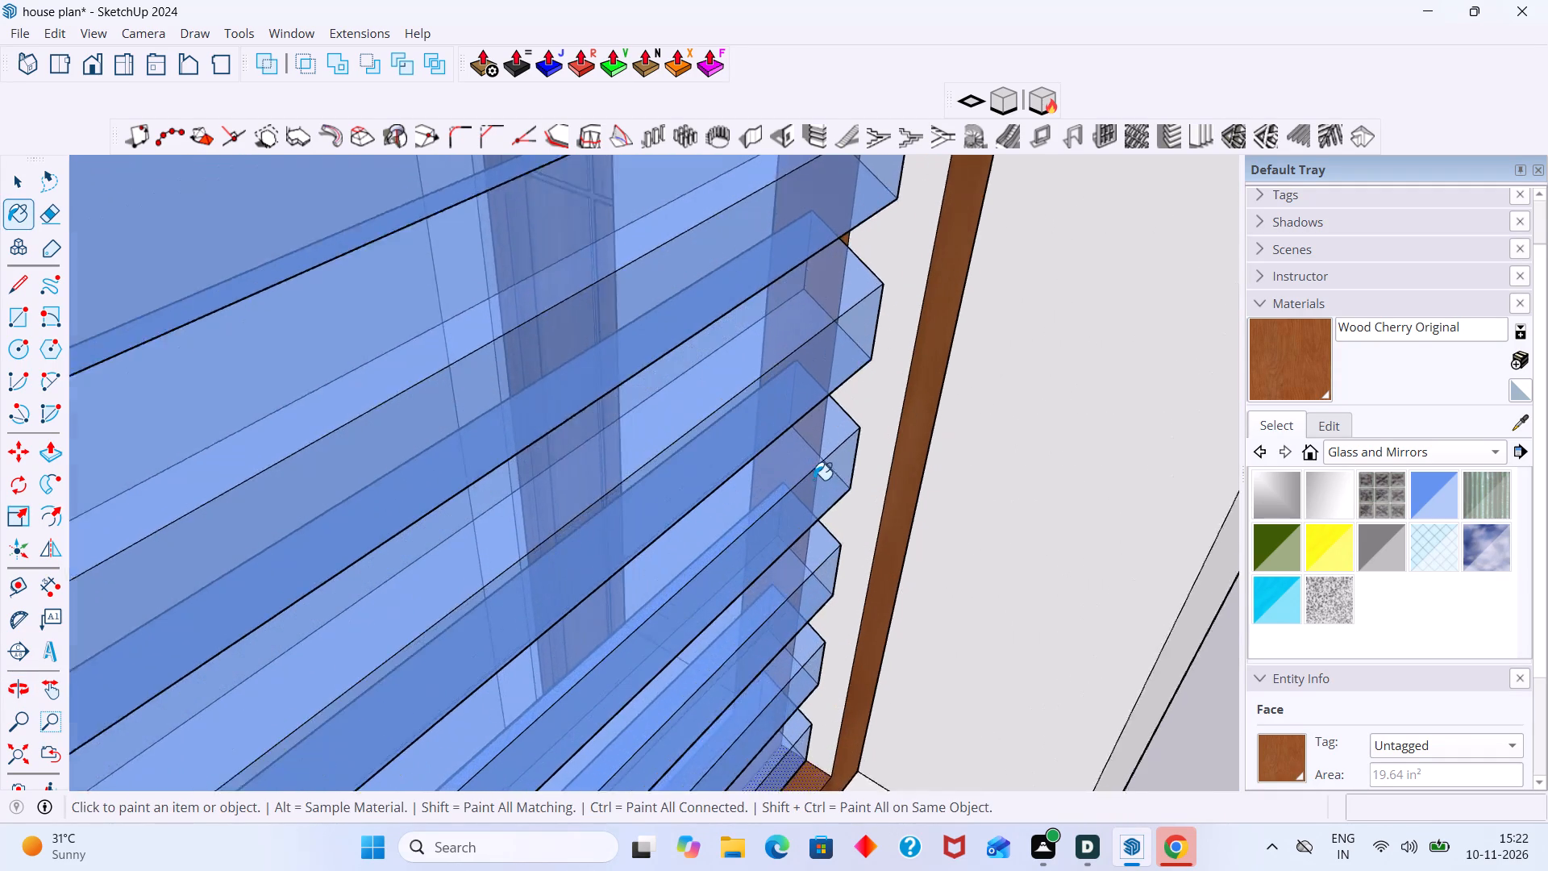
pyautogui.scroll(5, 814, 480)
pyautogui.click(866, 526)
# Examine the same frame's inner faces and louvres from outside the wall, including the top from below.
pyautogui.scroll(-8, 857, 526)
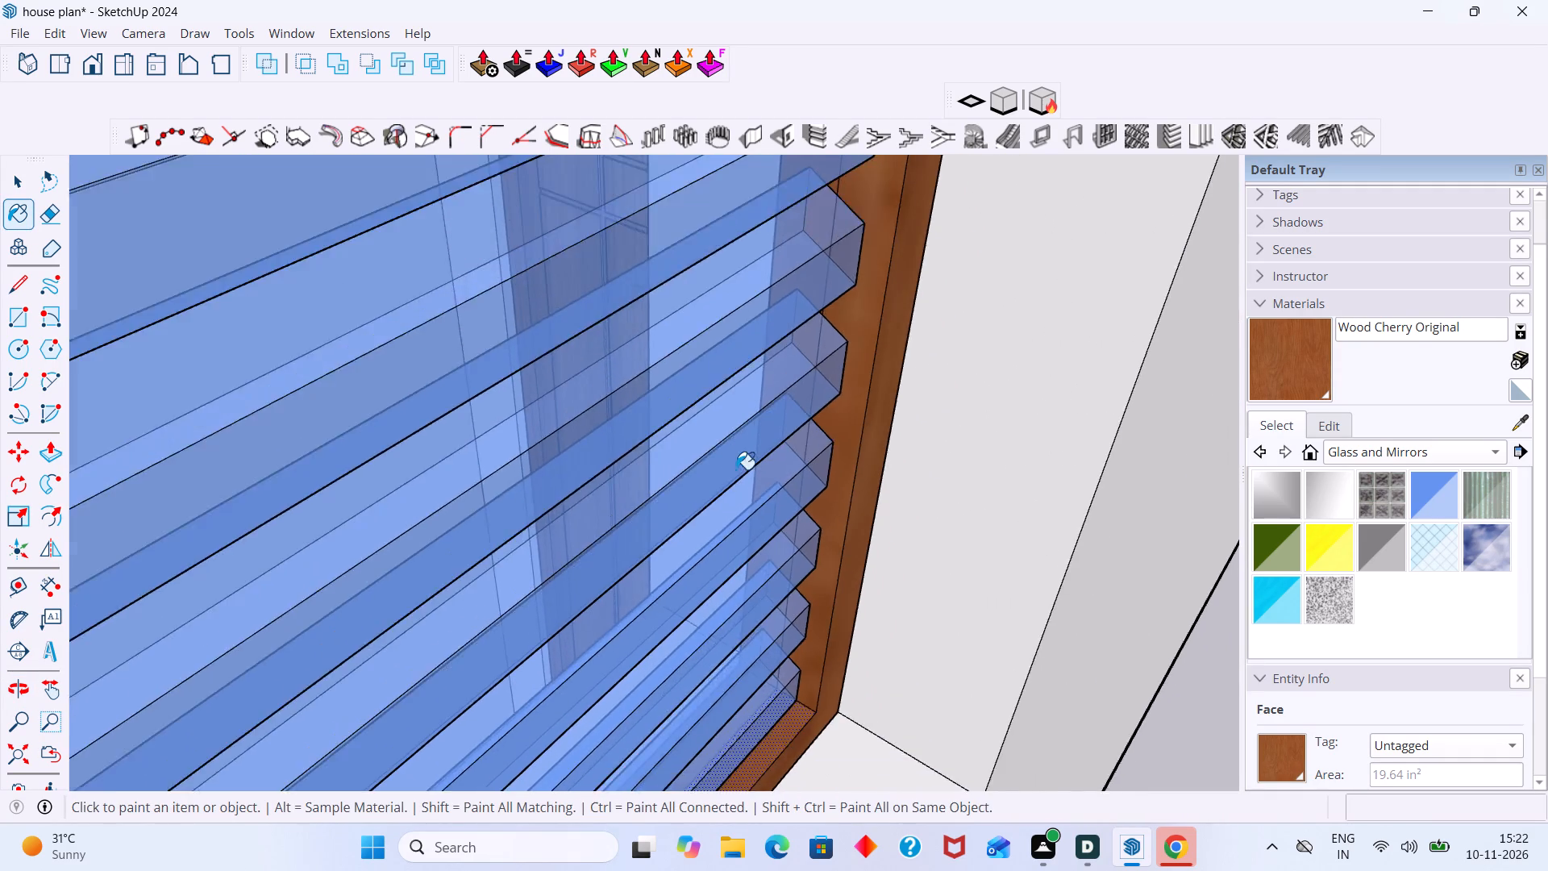
pyautogui.scroll(-13, 736, 469)
pyautogui.moveTo(622, 526); pyautogui.dragTo(553, 352, button='middle')
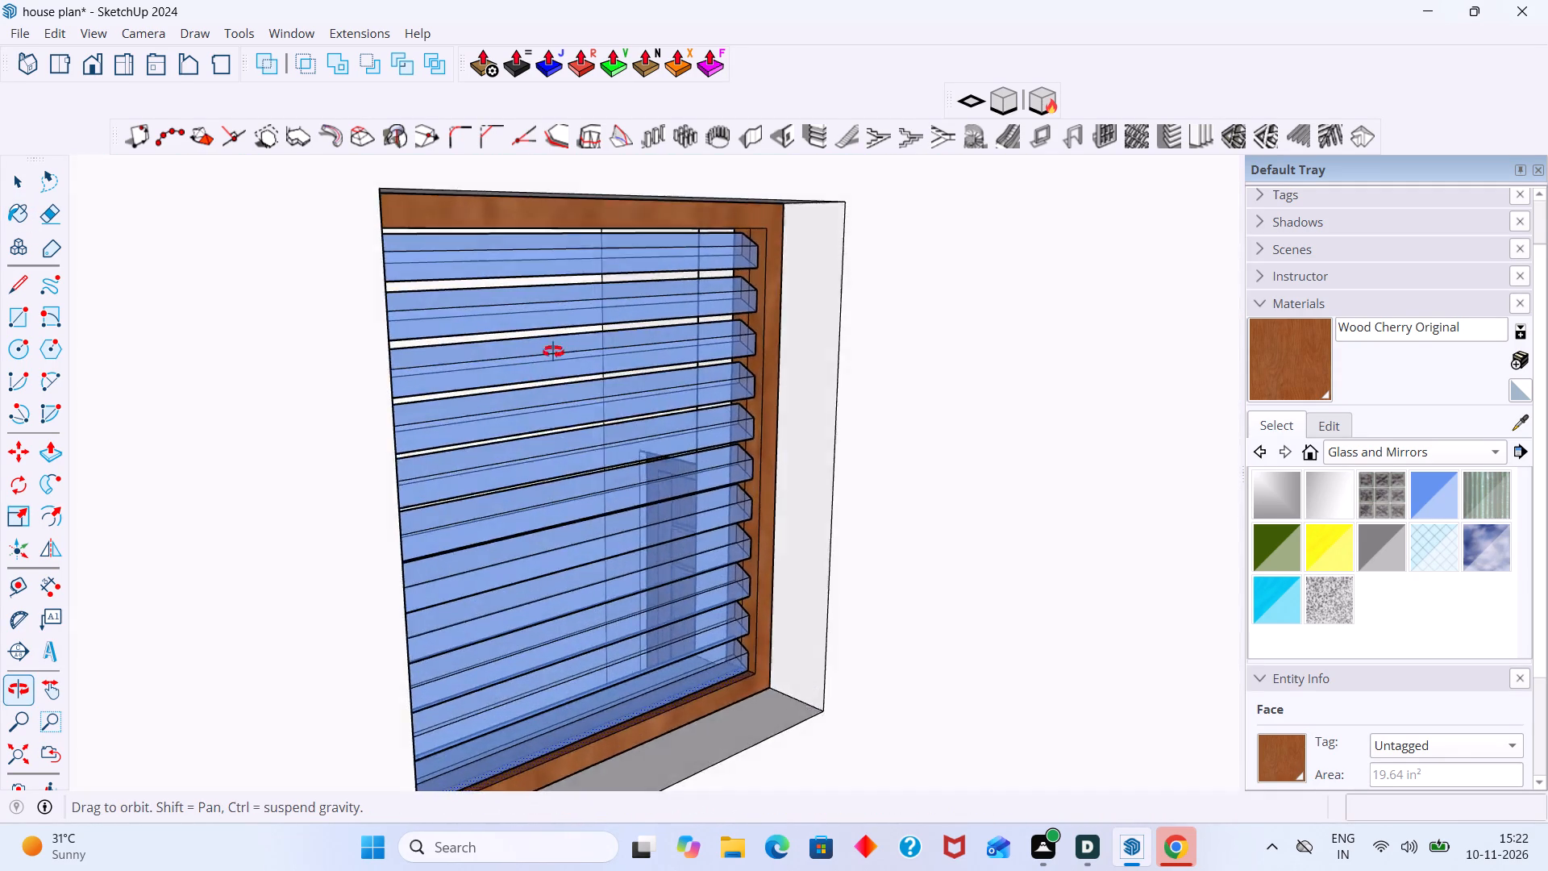
pyautogui.moveTo(553, 352); pyautogui.dragTo(485, 169, button='middle')
pyautogui.scroll(5, 528, 227)
pyautogui.scroll(-5, 593, 247)
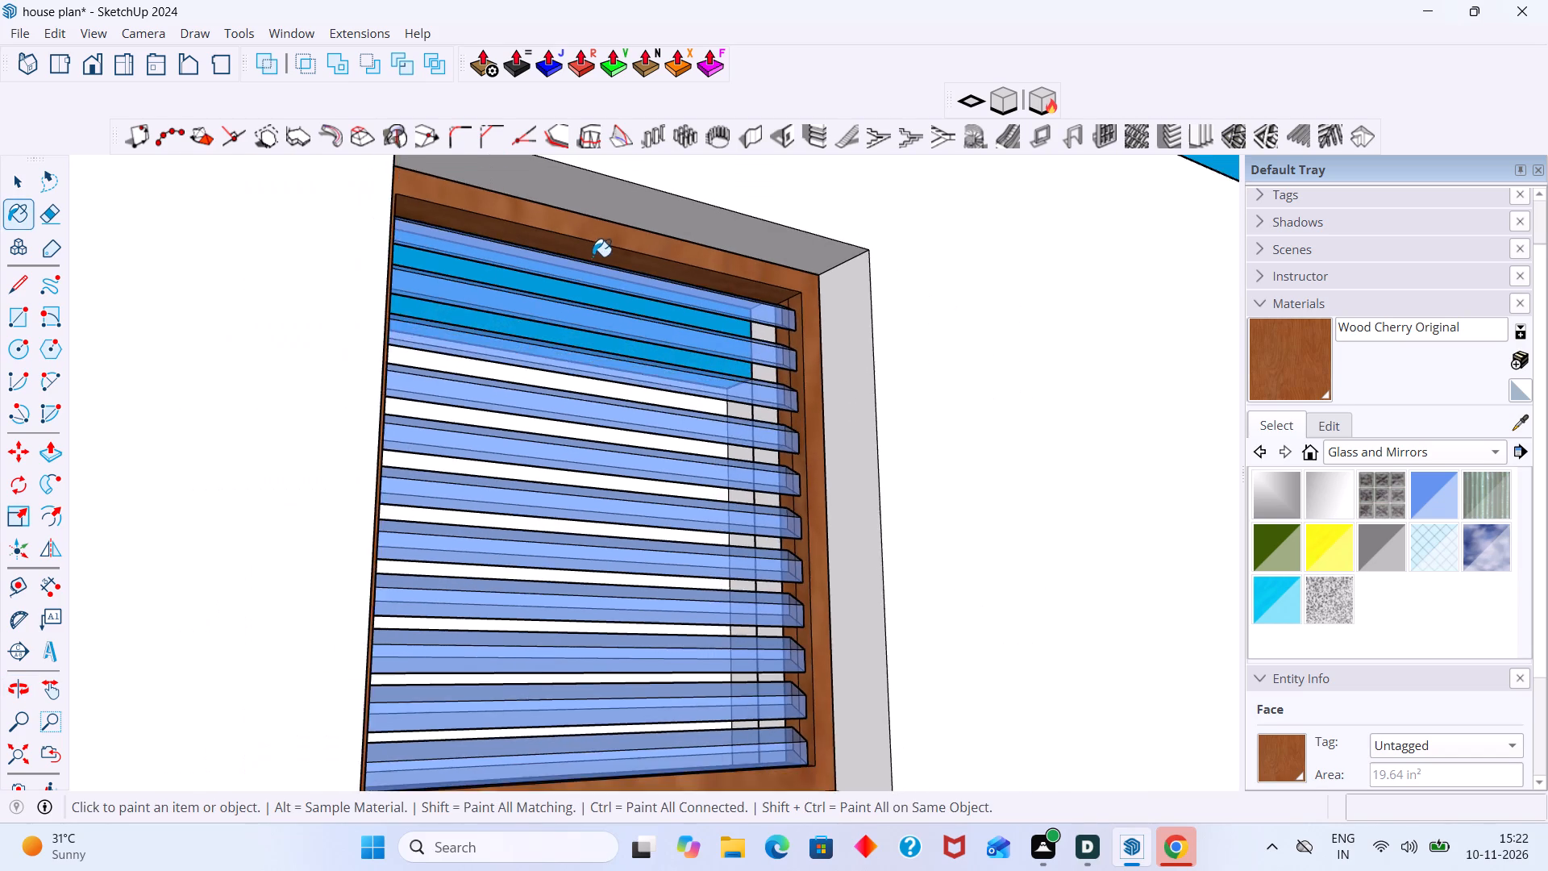
pyautogui.scroll(-8, 593, 256)
pyautogui.press('space')
pyautogui.scroll(-3, 588, 263)
pyautogui.moveTo(610, 284); pyautogui.dragTo(492, 384, button='middle')
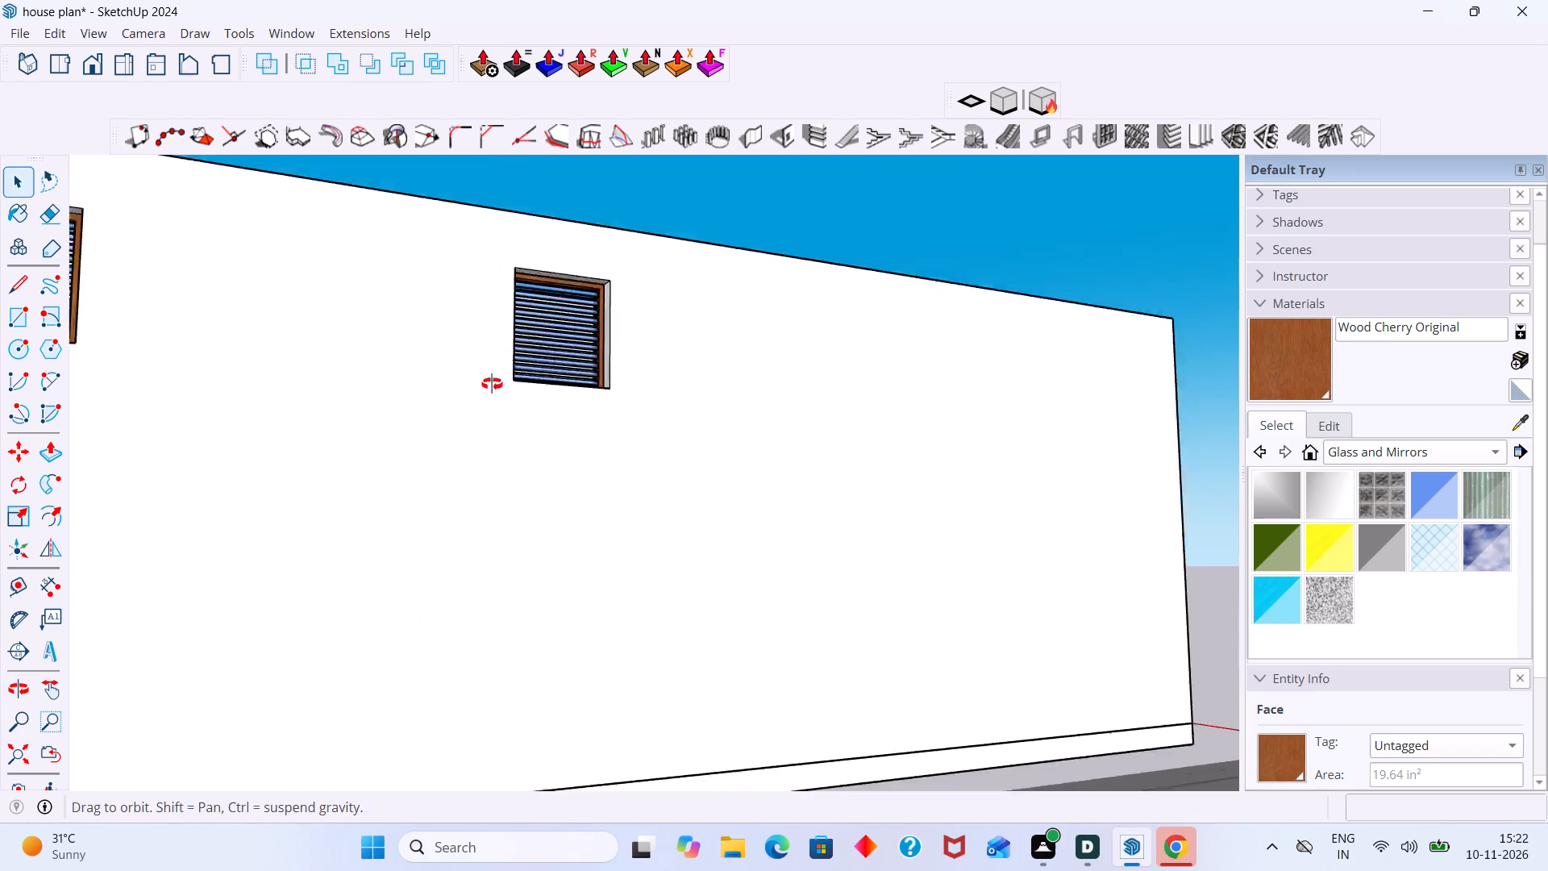
pyautogui.moveTo(492, 384); pyautogui.dragTo(459, 398, button='middle')
# Examine the bedrooms, toilets, staircase and living area from above alongside the floor plan image.
pyautogui.scroll(-5, 628, 336)
pyautogui.moveTo(539, 357); pyautogui.dragTo(299, 467, button='middle')
pyautogui.scroll(3, 595, 286)
pyautogui.moveTo(502, 328); pyautogui.dragTo(287, 410, button='middle')
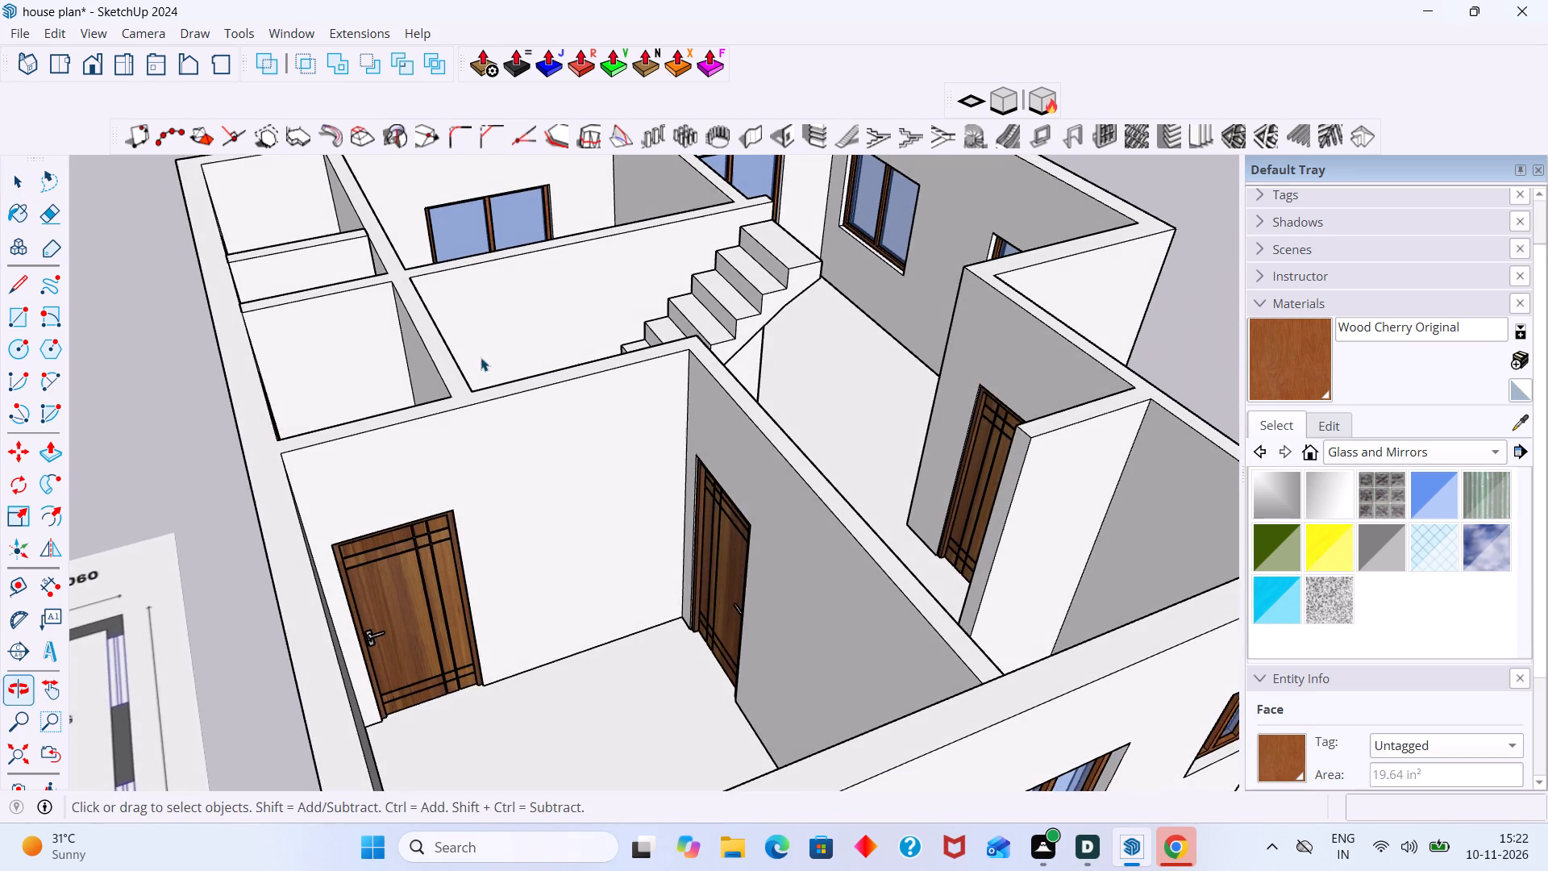
pyautogui.scroll(-2, 607, 373)
pyautogui.keyDown('shift'); pyautogui.moveTo(486, 391); pyautogui.dragTo(312, 466, button='middle'); pyautogui.keyUp('shift')
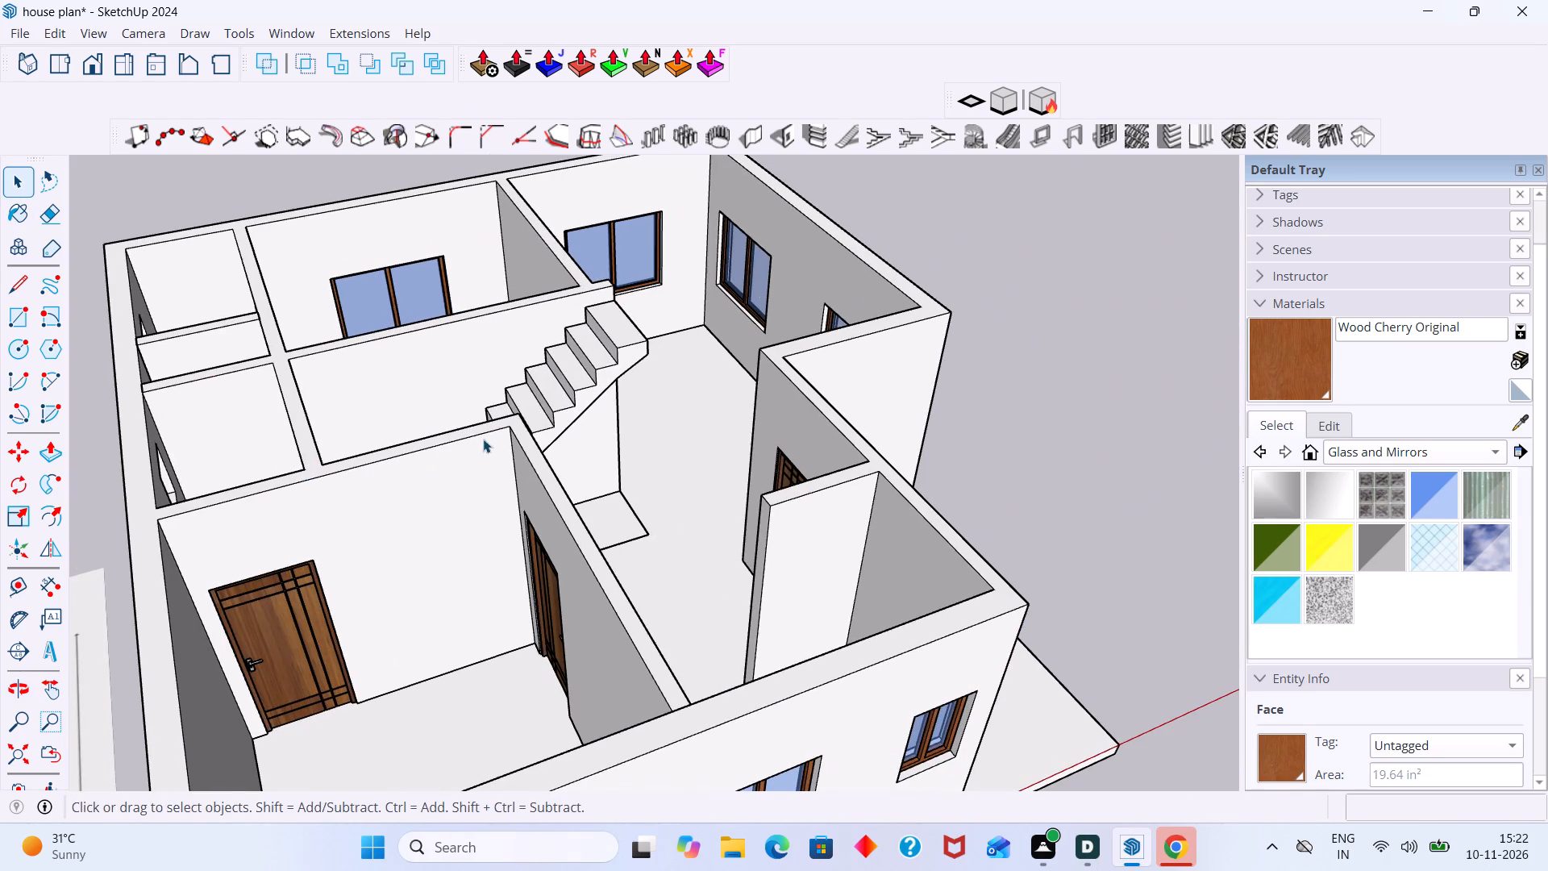
pyautogui.scroll(-5, 496, 427)
pyautogui.scroll(11, 651, 319)
pyautogui.scroll(-6, 664, 293)
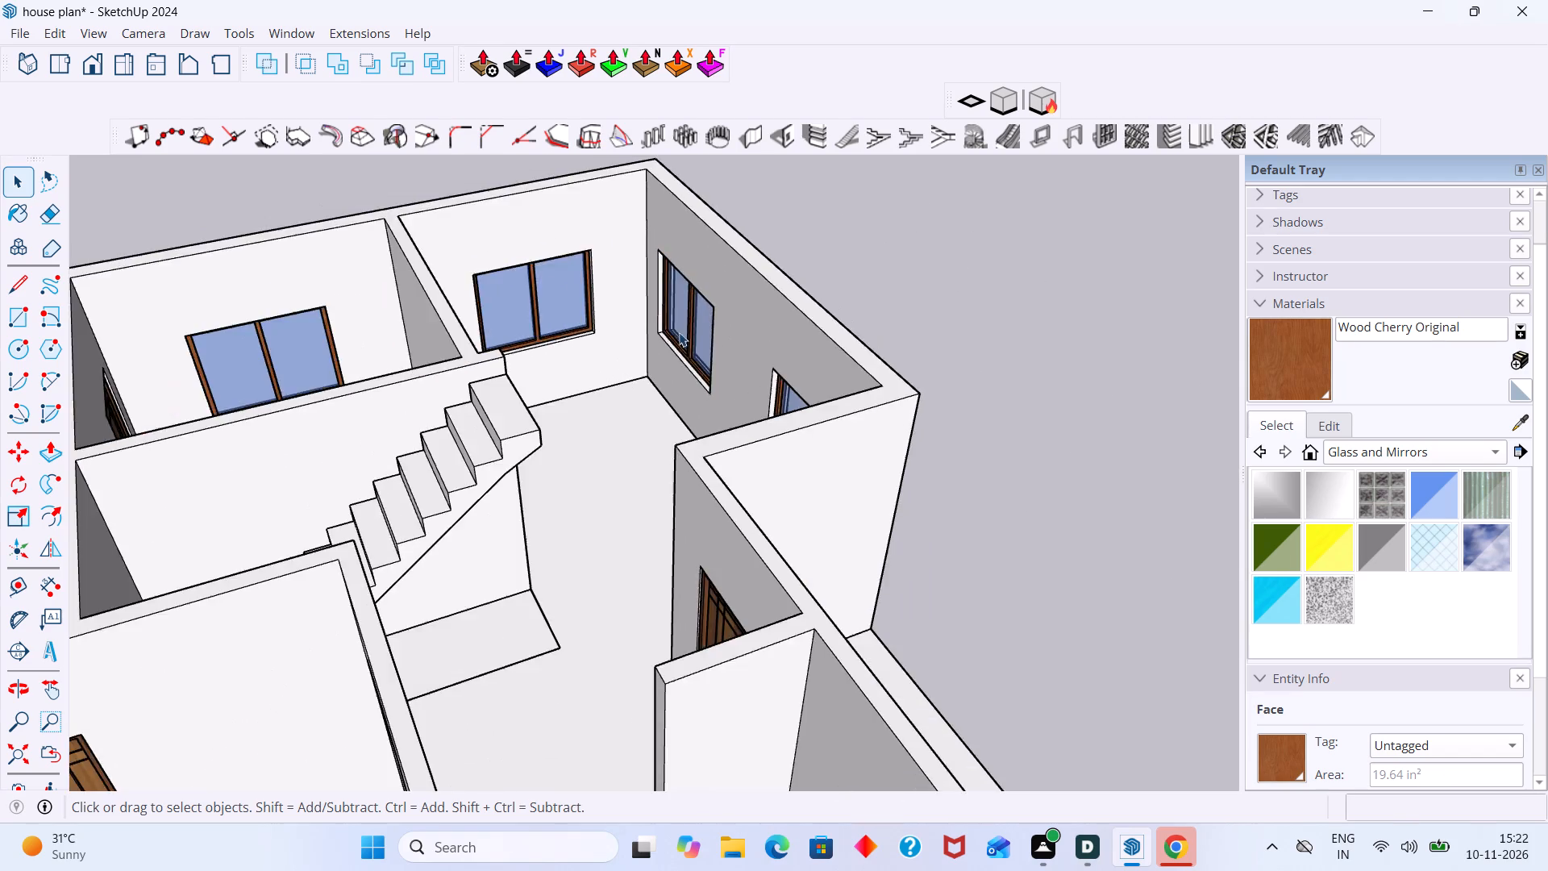
pyautogui.scroll(-12, 679, 332)
pyautogui.moveTo(622, 481); pyautogui.dragTo(414, 482, button='middle')
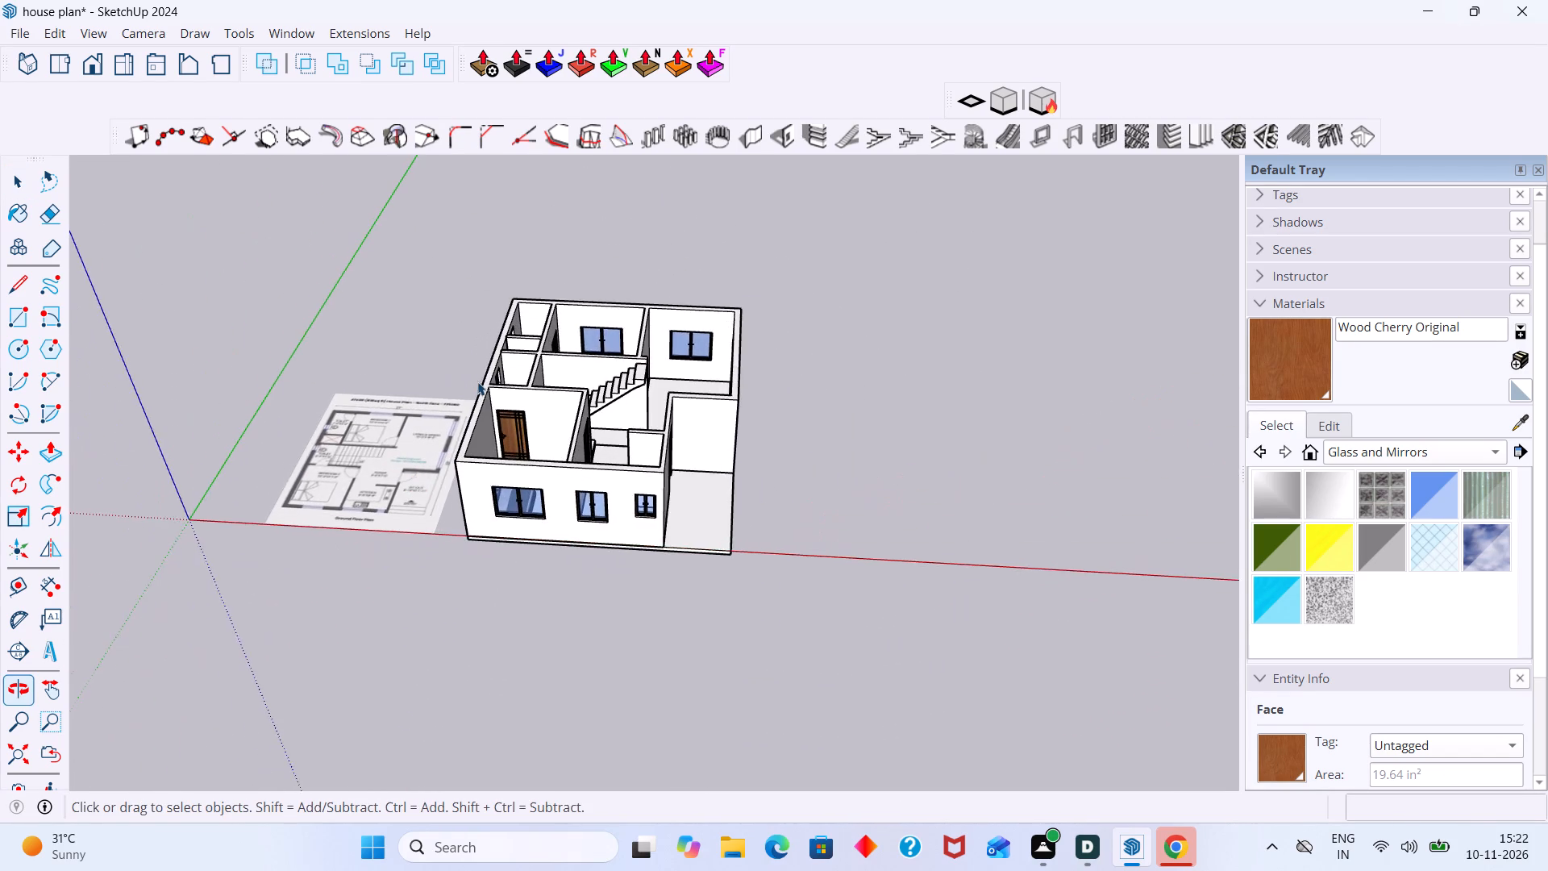
pyautogui.scroll(2, 481, 374)
pyautogui.moveTo(603, 453); pyautogui.dragTo(527, 648, button='middle')
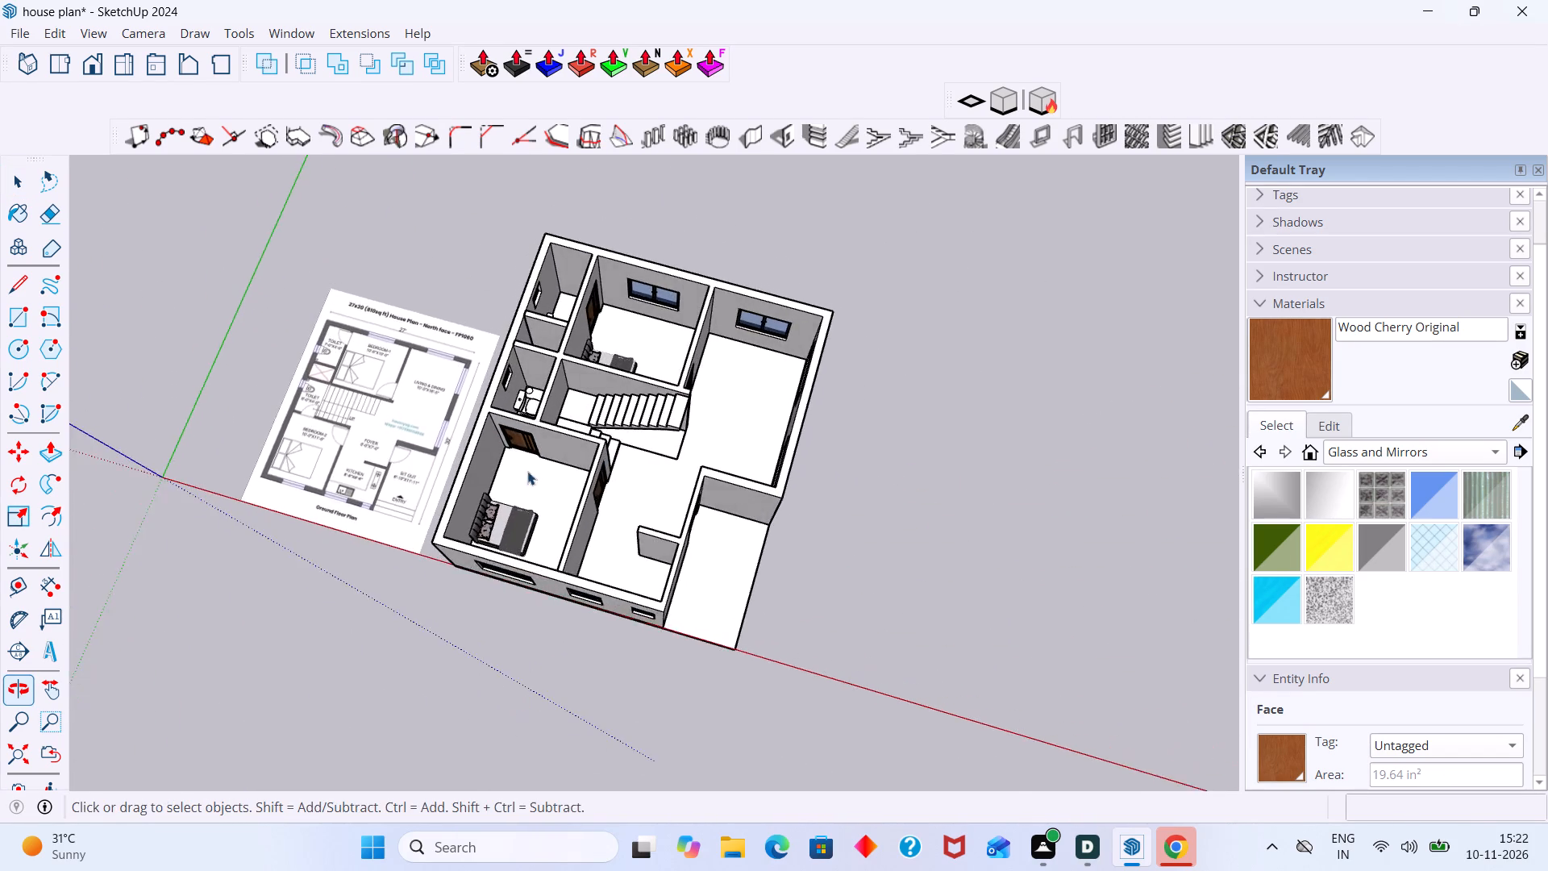
pyautogui.scroll(9, 533, 446)
pyautogui.moveTo(518, 541); pyautogui.dragTo(271, 517, button='middle')
pyautogui.scroll(6, 323, 473)
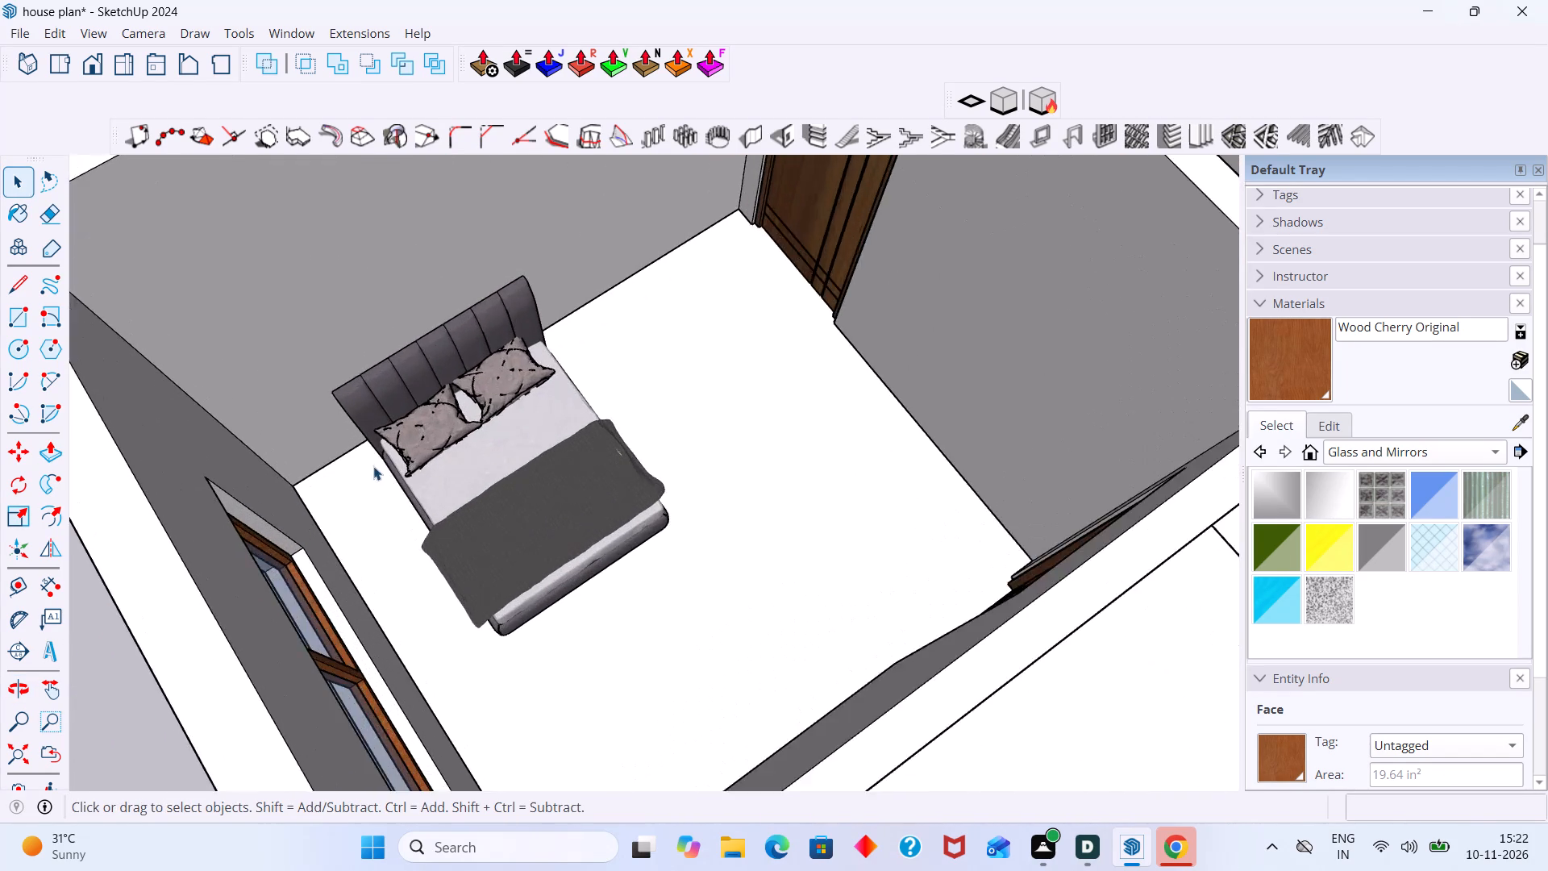
pyautogui.scroll(-10, 444, 471)
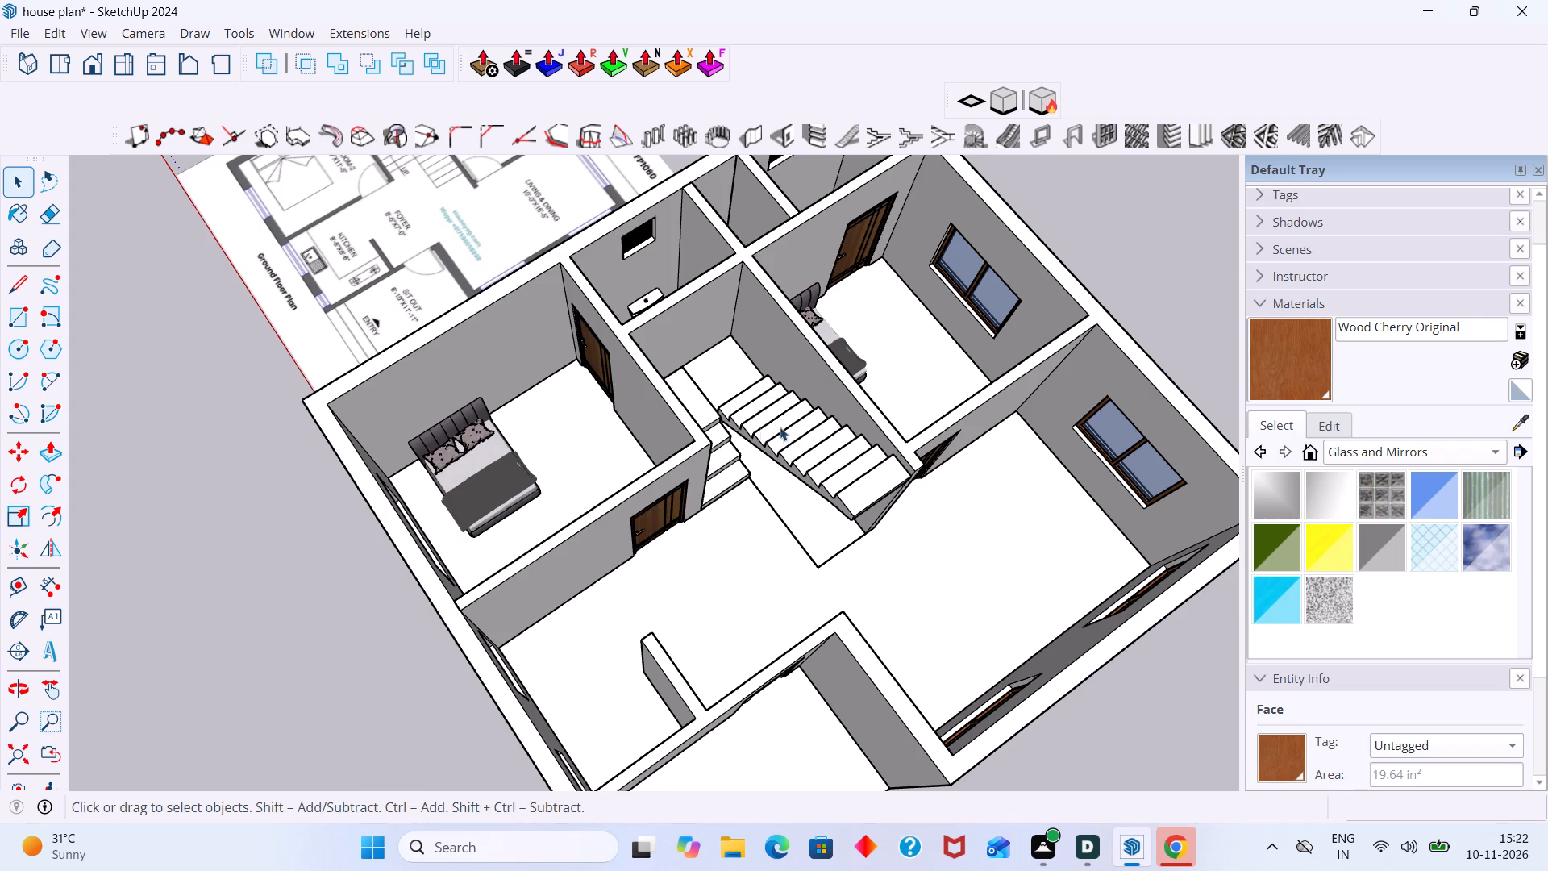
pyautogui.keyDown('shift'); pyautogui.moveTo(678, 432); pyautogui.dragTo(291, 505, button='middle'); pyautogui.keyUp('shift')
pyautogui.scroll(-3, 521, 469)
pyautogui.scroll(-3, 680, 471)
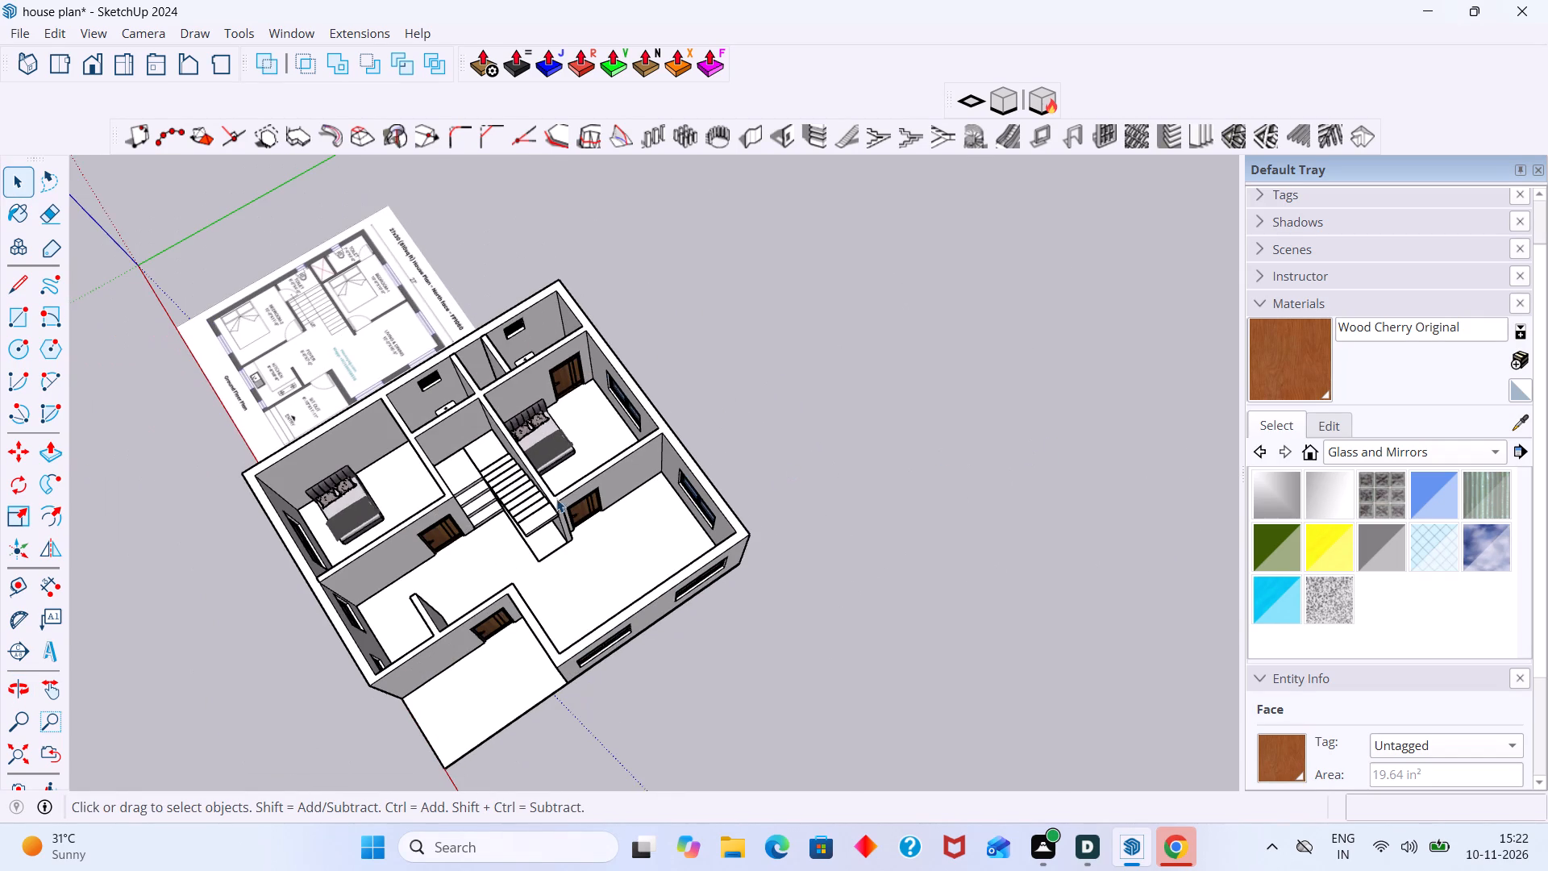
pyautogui.scroll(2, 572, 482)
pyautogui.scroll(4, 316, 274)
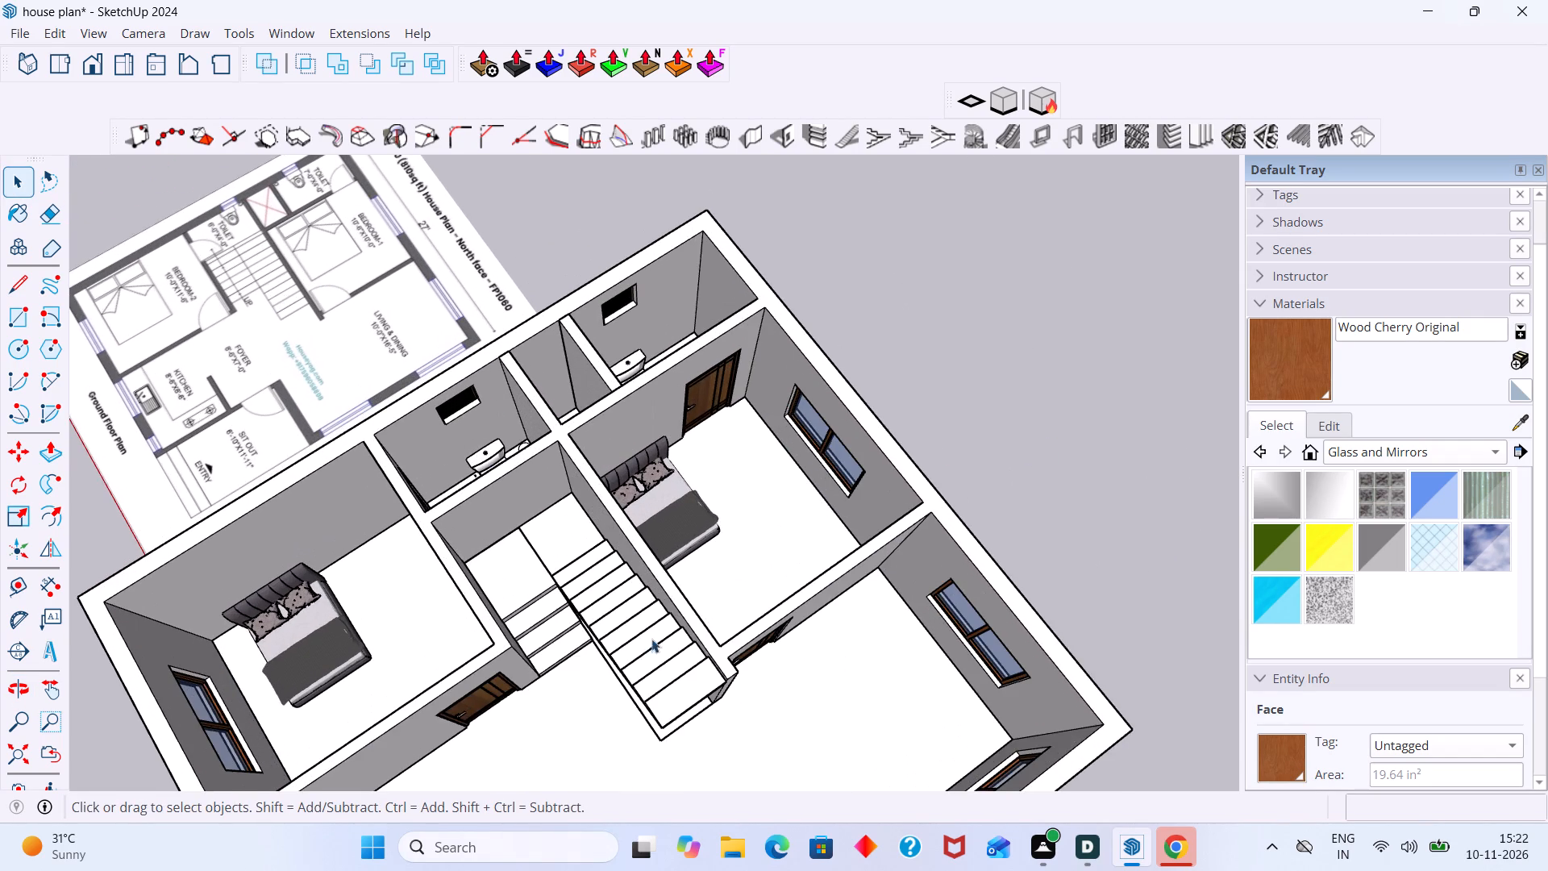
pyautogui.scroll(1, 644, 649)
pyautogui.moveTo(633, 645); pyautogui.dragTo(572, 511, button='middle')
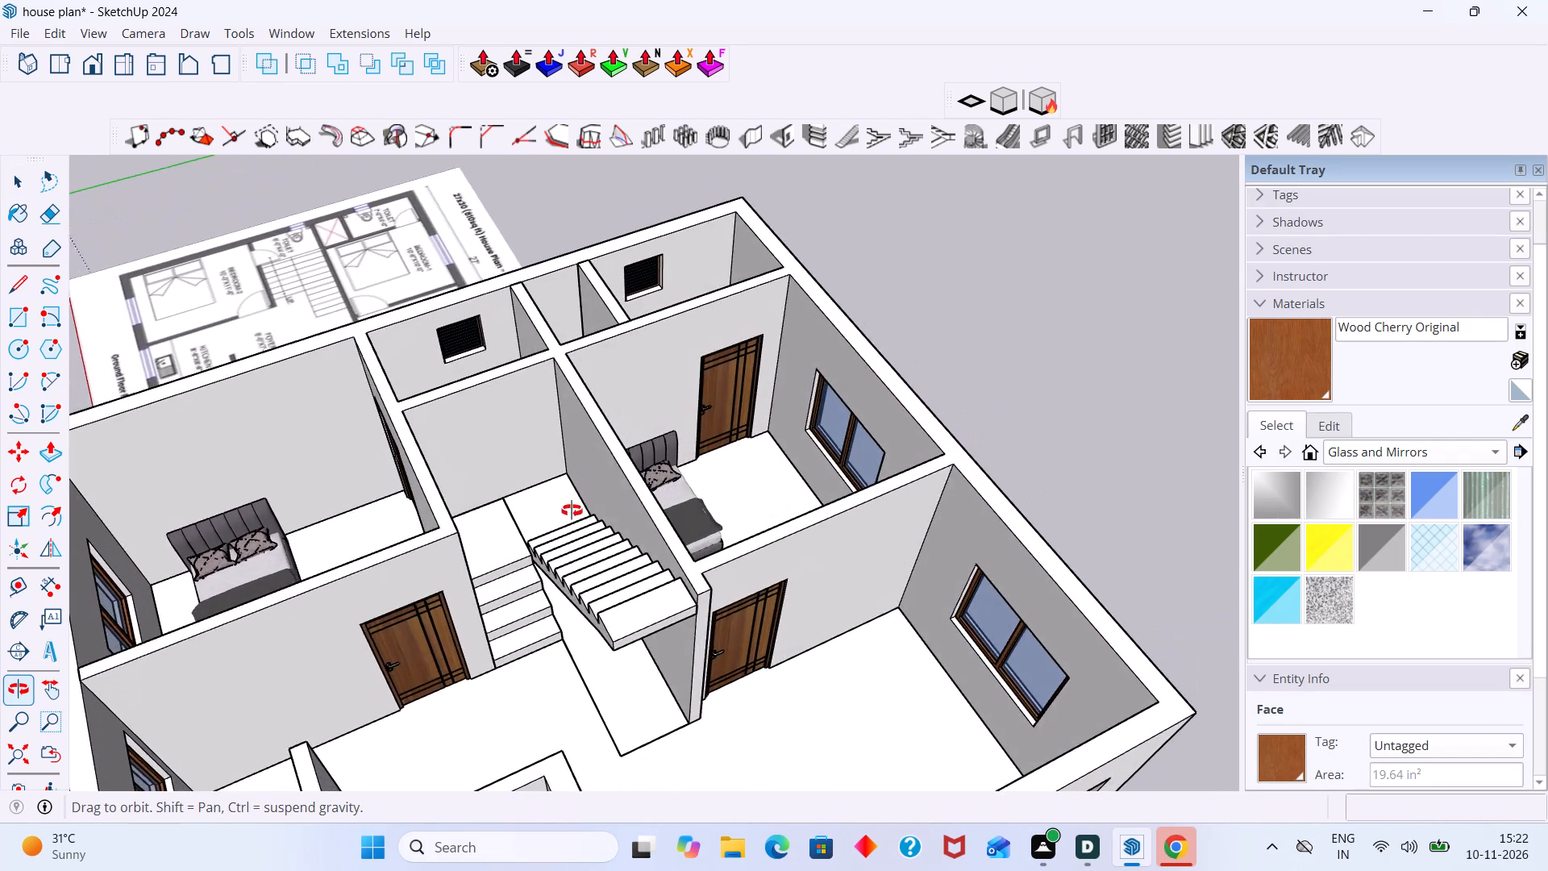
pyautogui.moveTo(572, 511); pyautogui.dragTo(674, 518, button='middle')
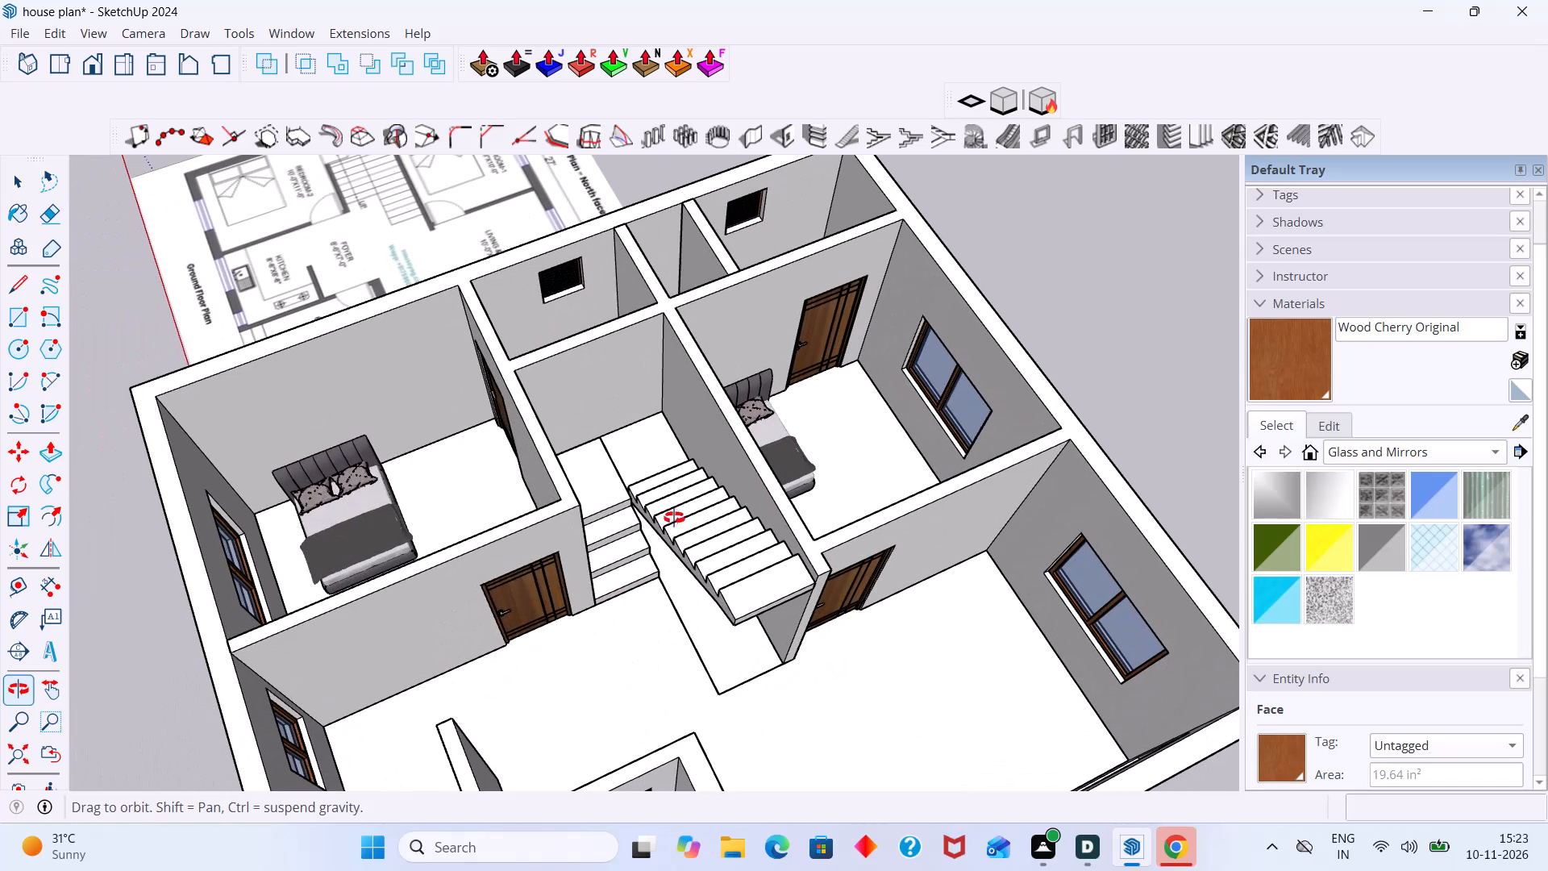
# Examine the house from above alongside the floor plan, ending inside the corner toilet next to Bedroom 1.
pyautogui.moveTo(674, 518); pyautogui.dragTo(672, 519, button='middle')
pyautogui.keyDown('shift'); pyautogui.moveTo(464, 428); pyautogui.dragTo(548, 594, button='middle'); pyautogui.keyUp('shift')
pyautogui.scroll(3, 473, 412)
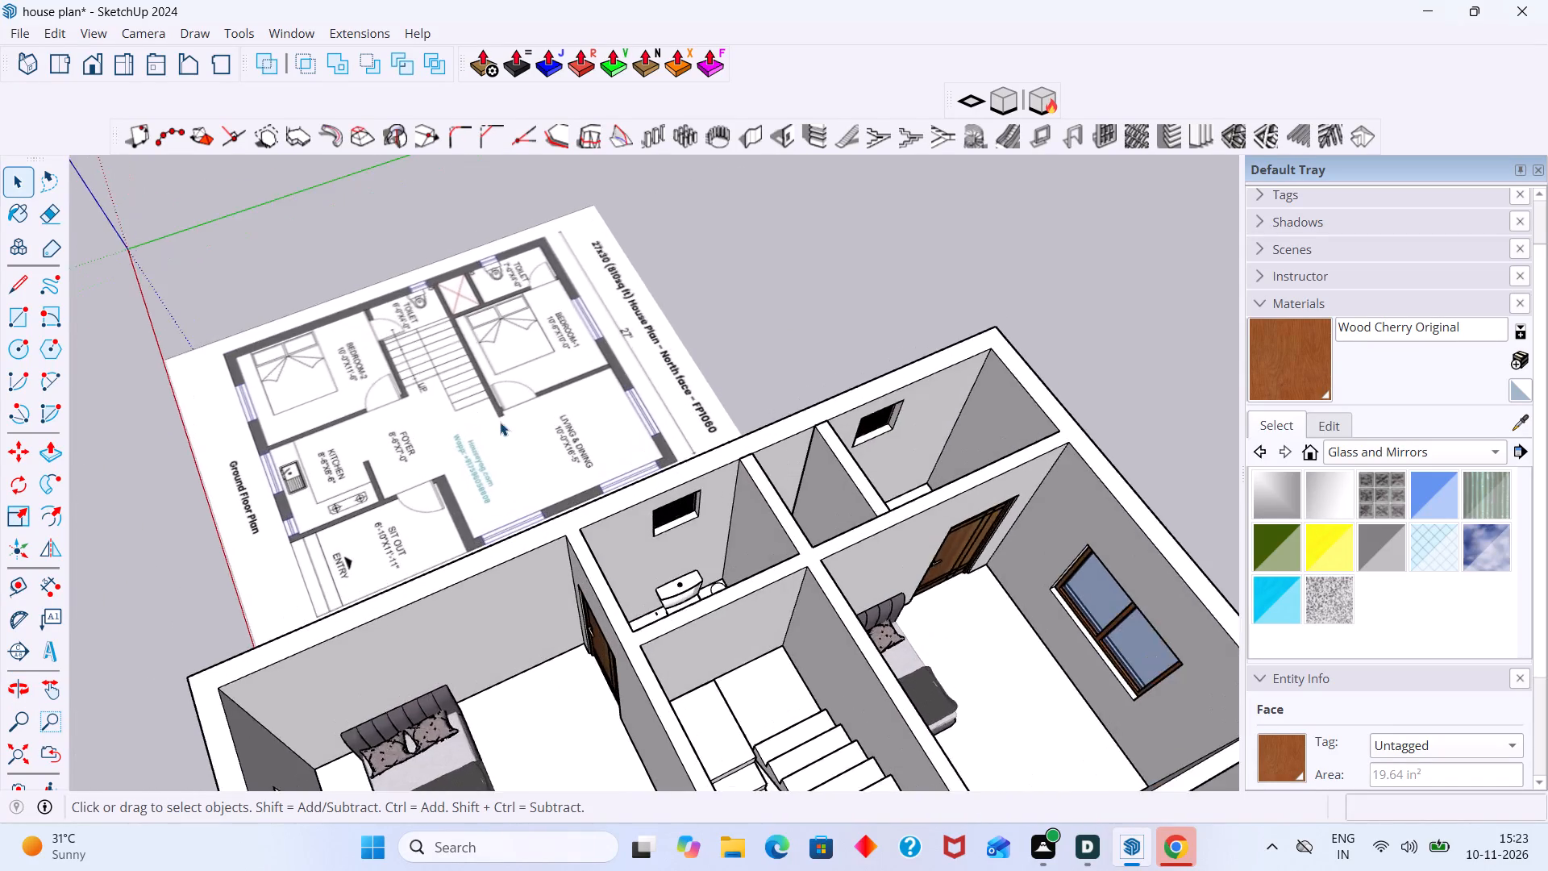
pyautogui.scroll(10, 500, 422)
pyautogui.scroll(-15, 569, 446)
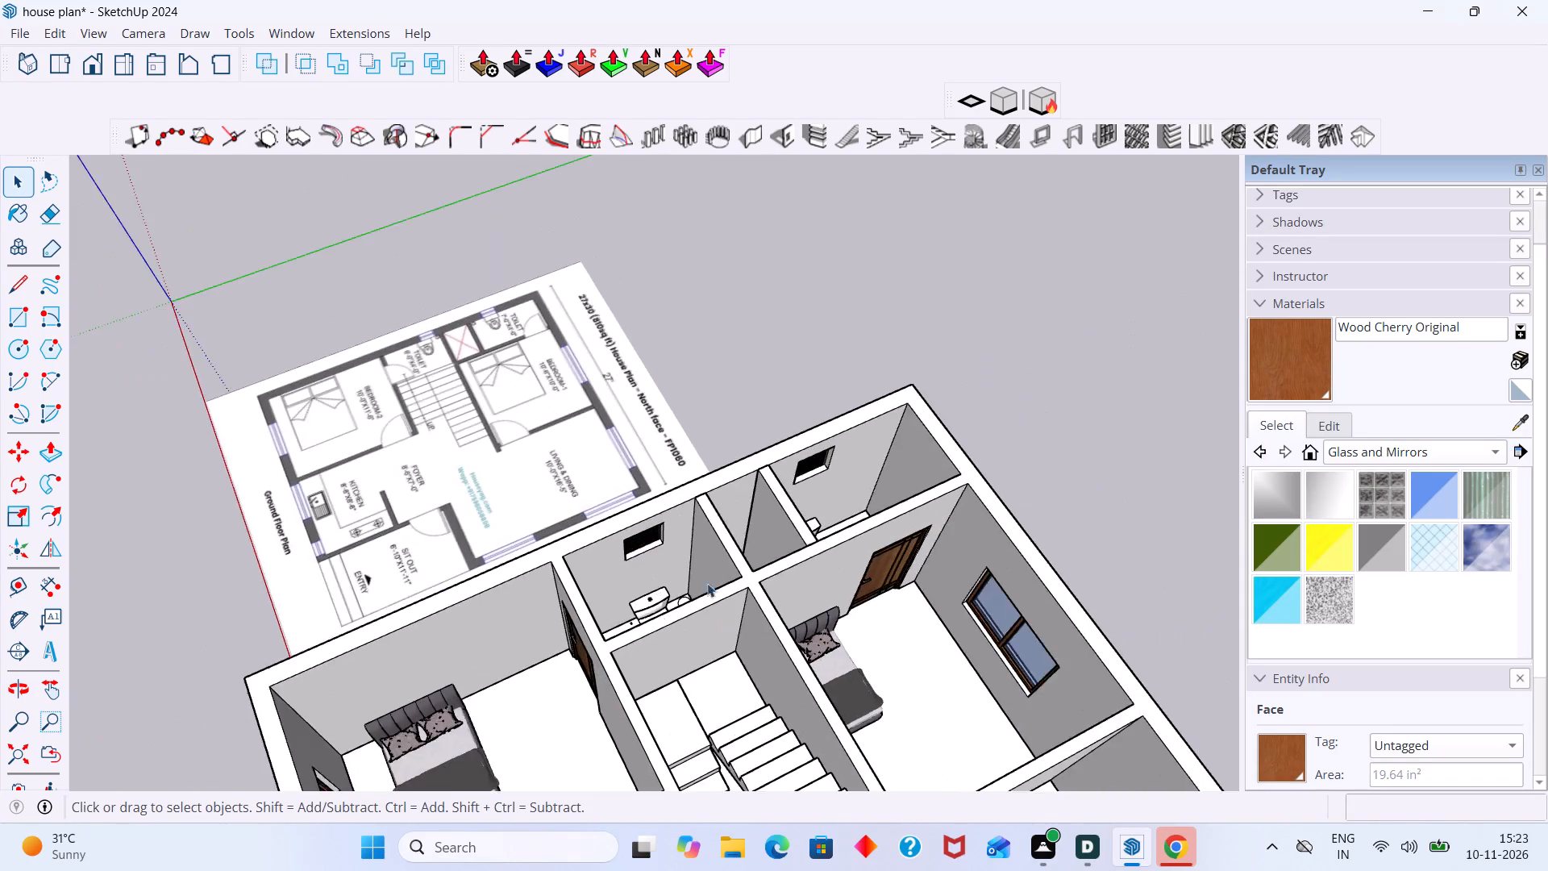
pyautogui.scroll(-5, 707, 583)
pyautogui.moveTo(852, 698); pyautogui.dragTo(760, 544, button='middle')
pyautogui.scroll(1, 797, 592)
pyautogui.moveTo(794, 579); pyautogui.dragTo(764, 543, button='middle')
pyautogui.scroll(1, 806, 565)
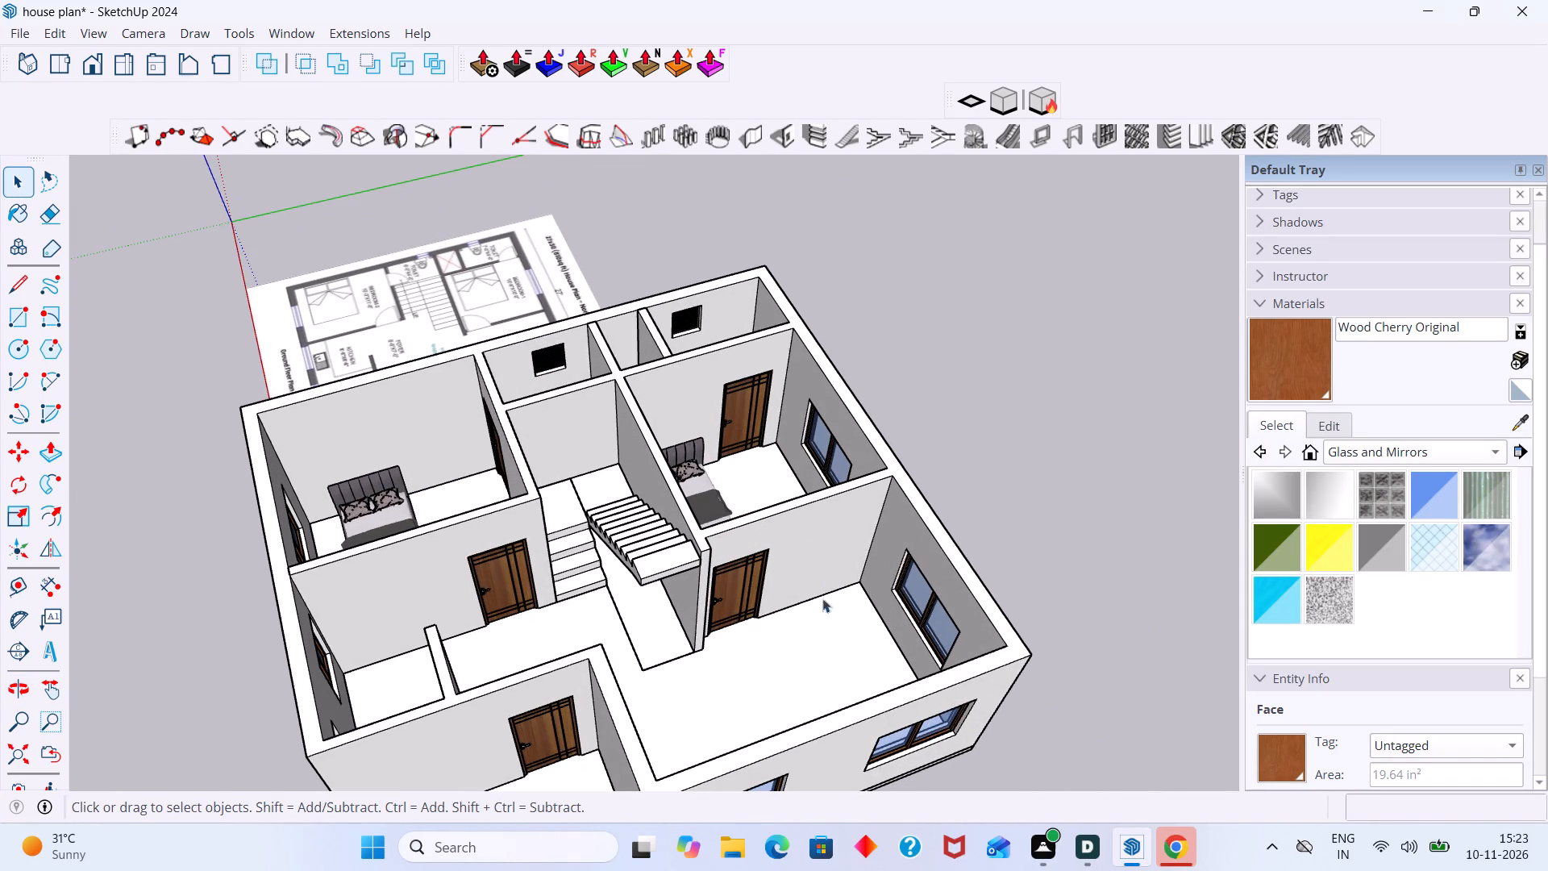
pyautogui.scroll(1, 812, 661)
pyautogui.moveTo(812, 661); pyautogui.dragTo(841, 681, button='middle')
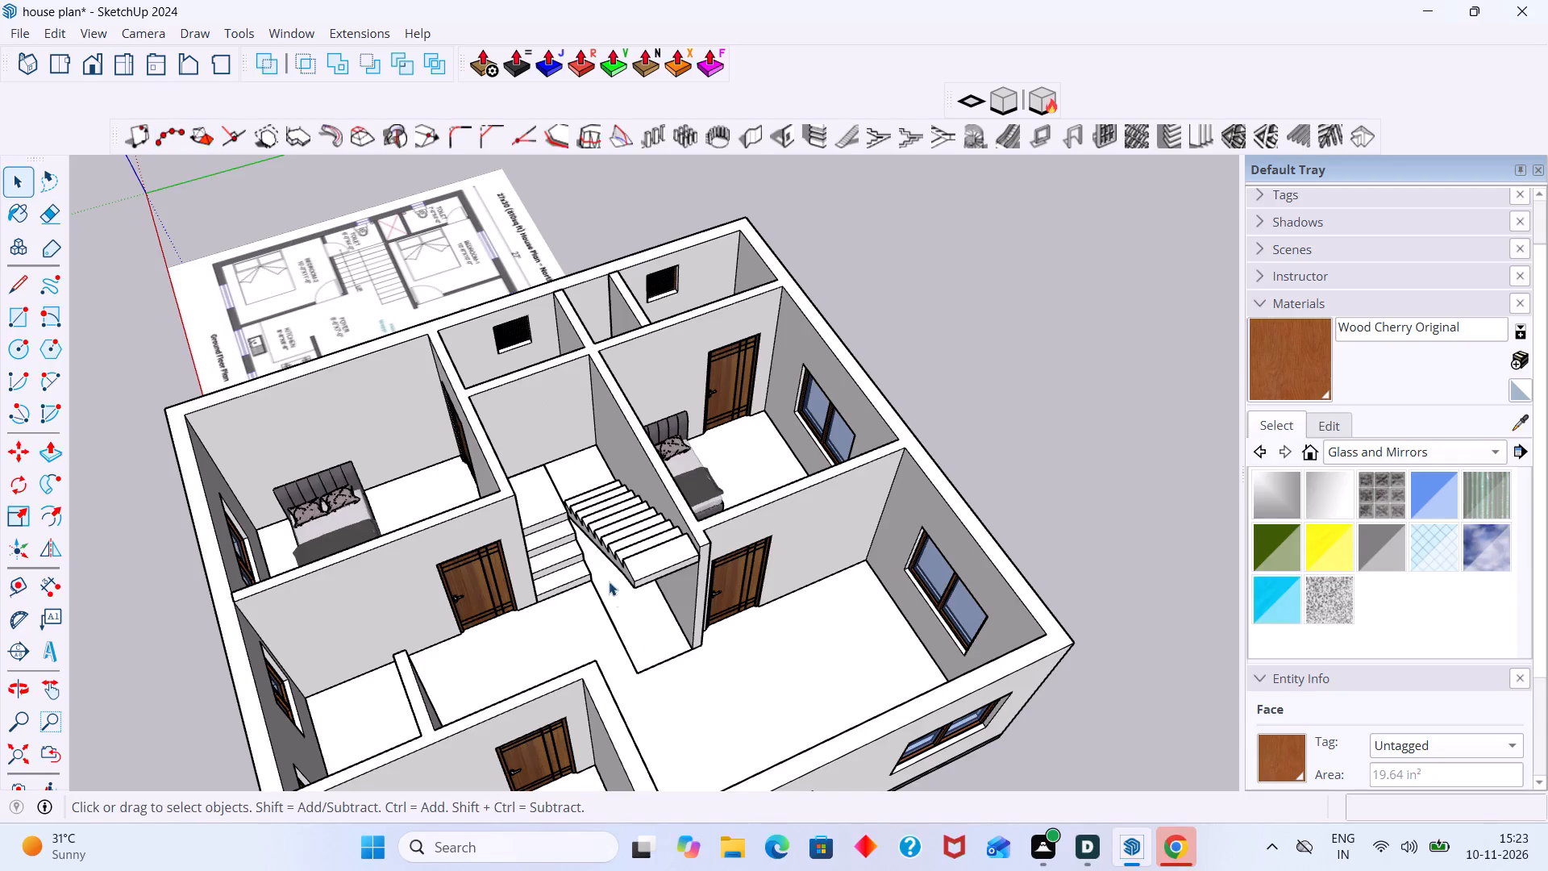
pyautogui.moveTo(643, 646); pyautogui.dragTo(690, 431, button='middle')
pyautogui.scroll(5, 582, 179)
pyautogui.moveTo(667, 277); pyautogui.dragTo(630, 507, button='middle')
pyautogui.scroll(1, 651, 424)
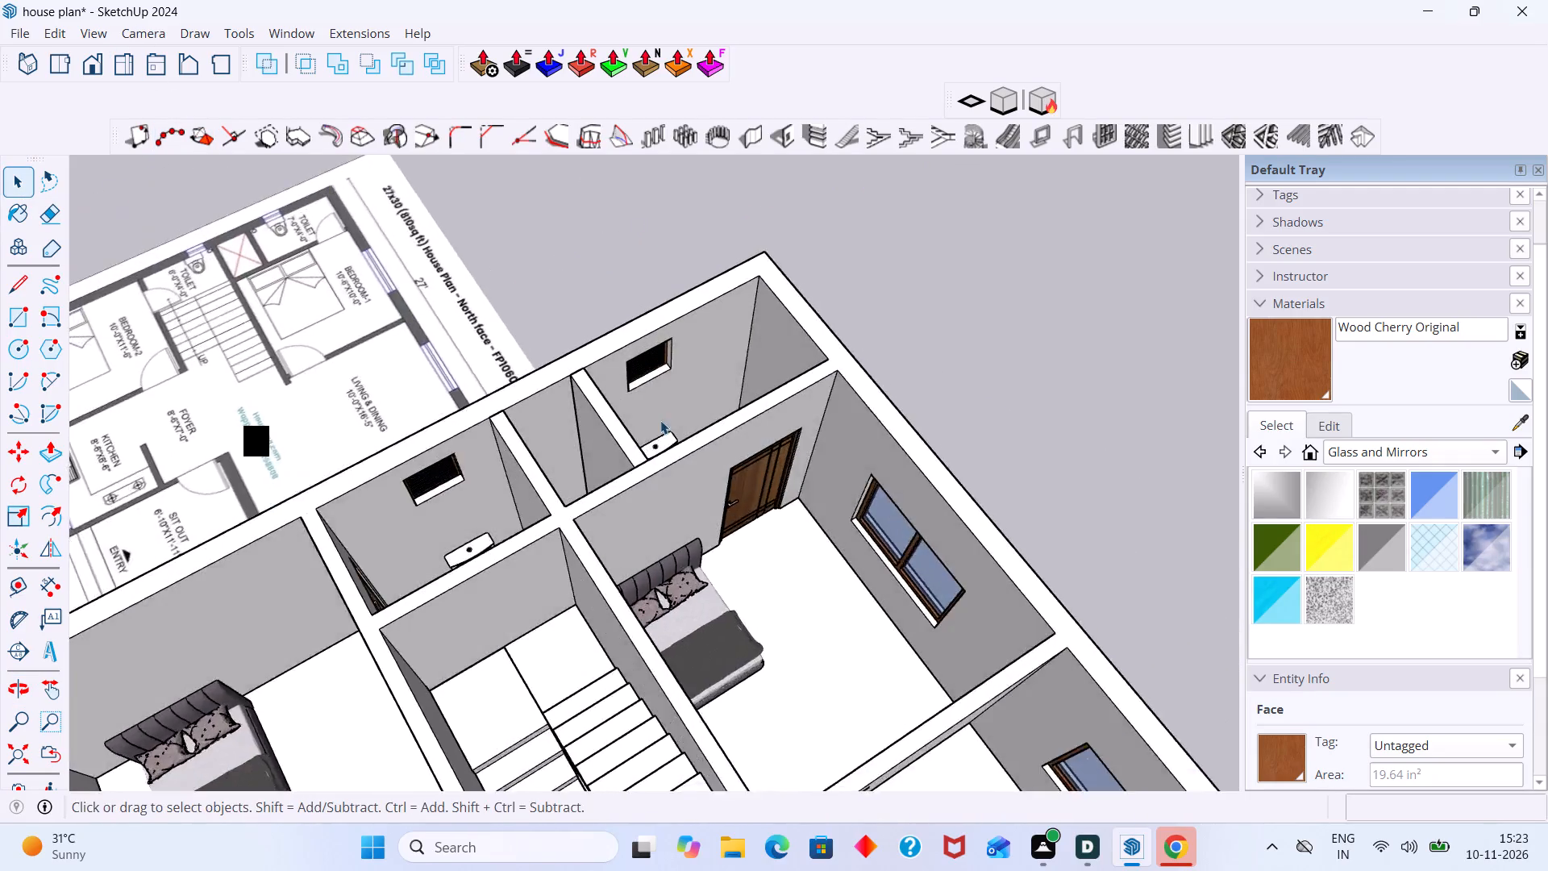
pyautogui.scroll(4, 660, 420)
pyautogui.moveTo(702, 430); pyautogui.dragTo(703, 556, button='middle')
pyautogui.scroll(2, 697, 463)
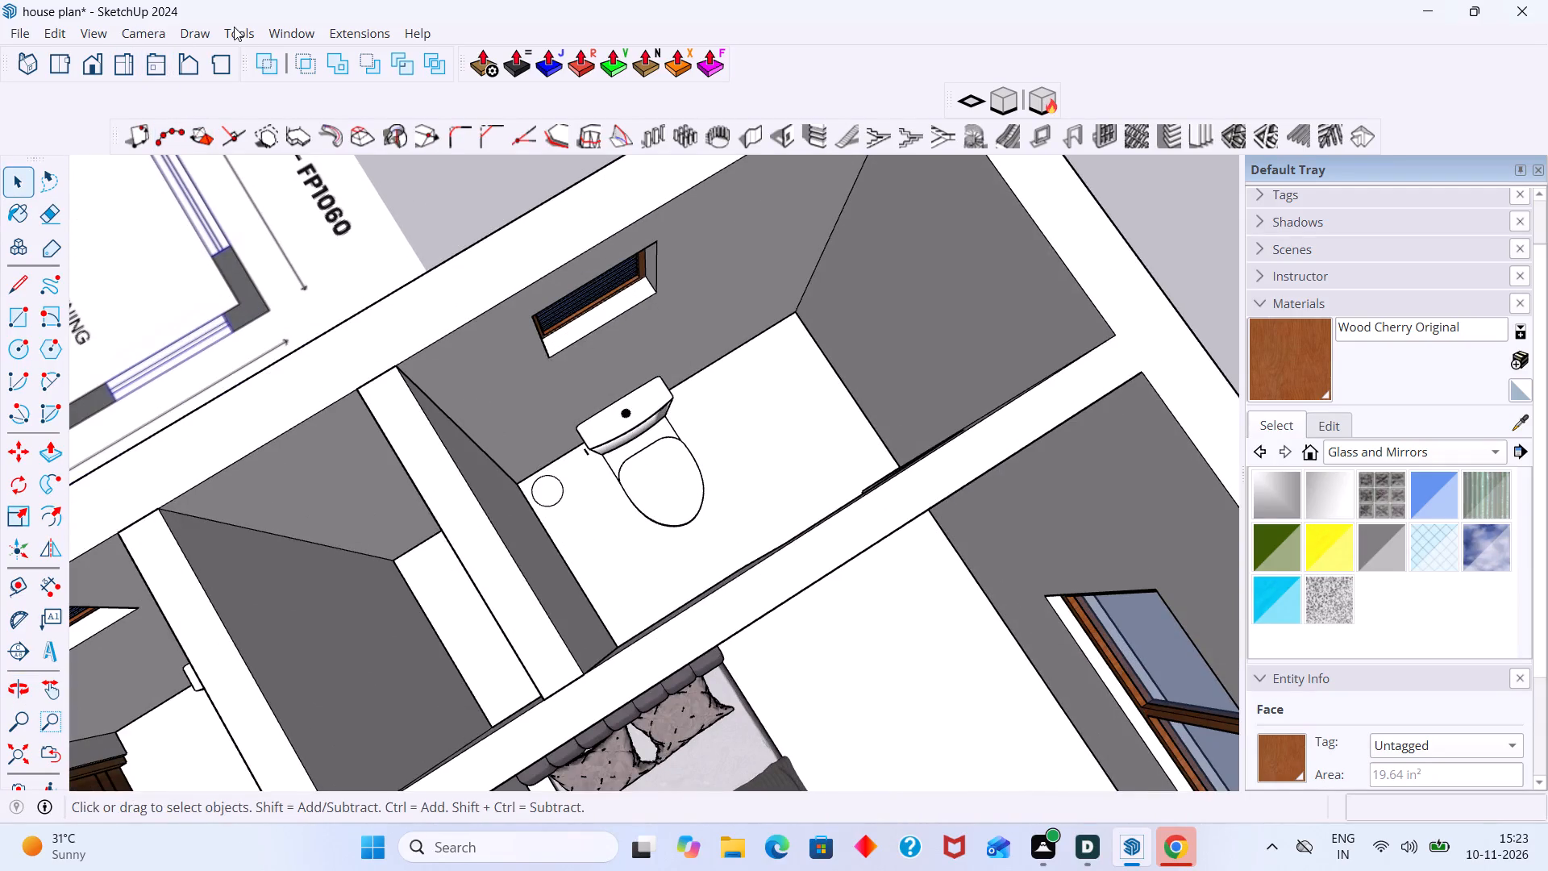
# Search 3D Warehouse for "sink", replacing the previous search term.
pyautogui.click(279, 27)
pyautogui.click(327, 240)
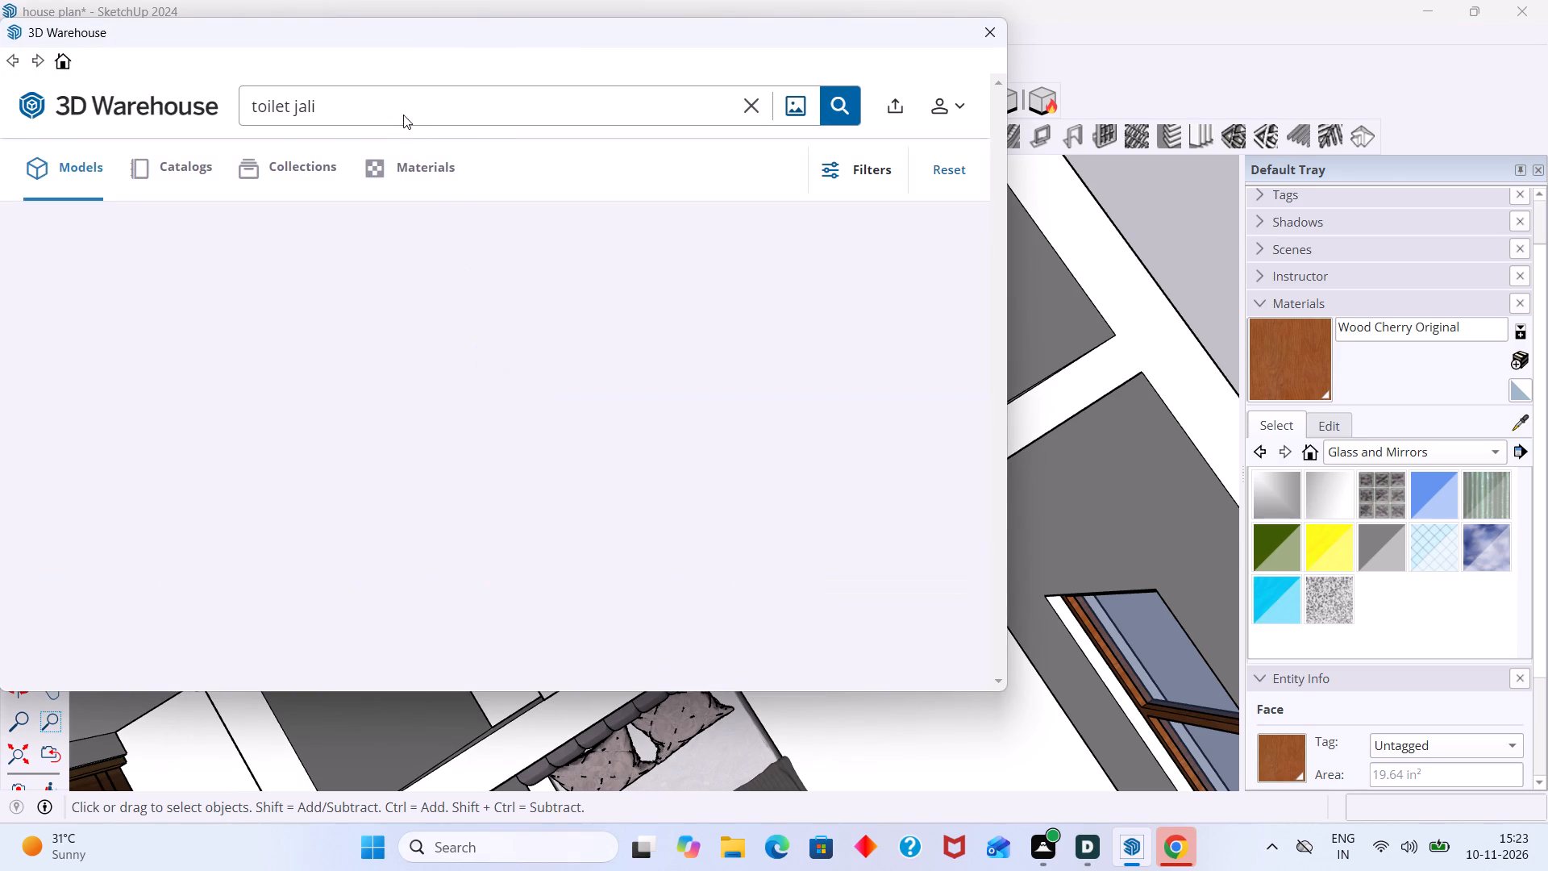
pyautogui.click(402, 121)
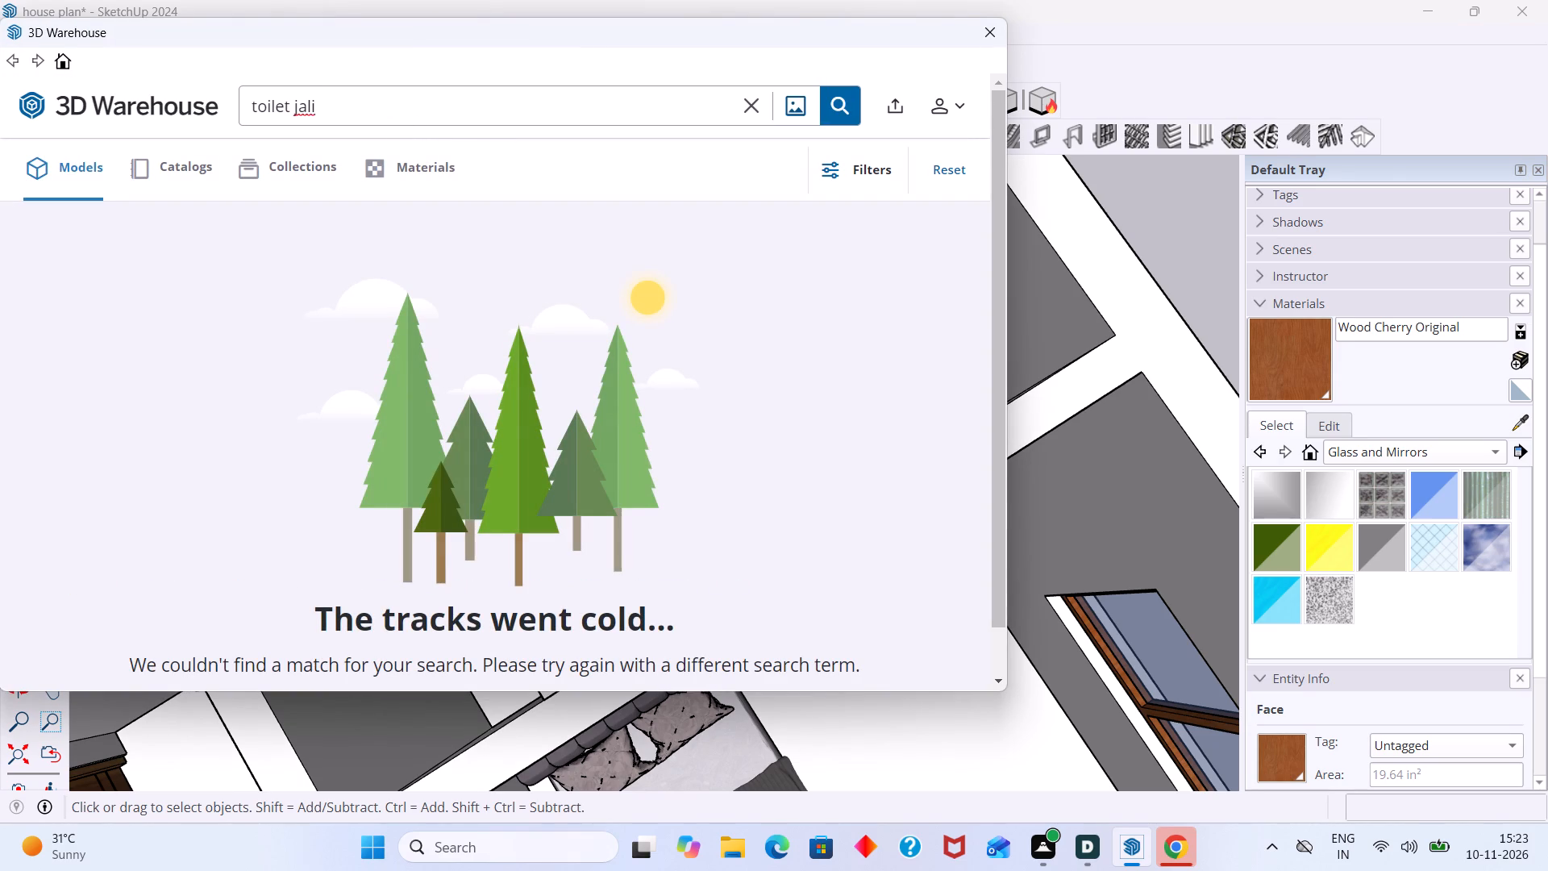
pyautogui.press('BackSpace')
pyautogui.press('BackSpace')
pyautogui.press('BackSpace')
pyautogui.press('BackSpace')
pyautogui.press('BackSpace')
pyautogui.press('BackSpace')
pyautogui.press('BackSpace')
pyautogui.press('BackSpace')
pyautogui.press('BackSpace')
pyautogui.press('BackSpace')
pyautogui.press('BackSpace')
pyautogui.press('BackSpace')
pyautogui.press('BackSpace')
pyautogui.press('BackSpace')
pyautogui.press('BackSpace')
pyautogui.press('BackSpace')
pyautogui.press('BackSpace')
pyautogui.press('BackSpace')
pyautogui.press('s')
pyautogui.press('i')
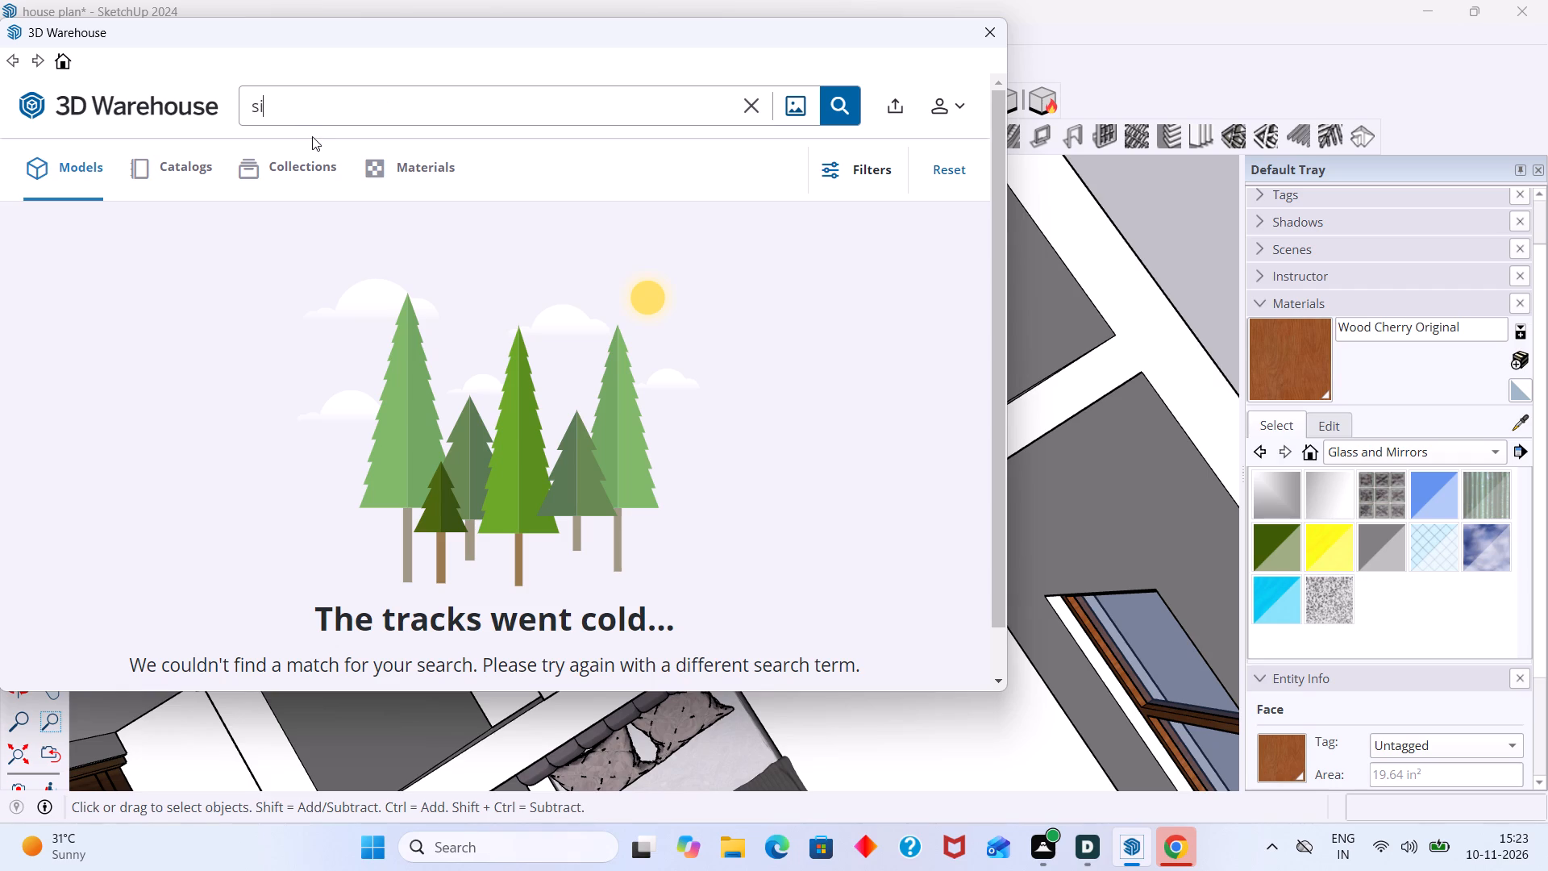
pyautogui.press('m')
pyautogui.press('k')
pyautogui.press('Delete')
pyautogui.press('BackSpace')
pyautogui.press('BackSpace')
pyautogui.write('nk')
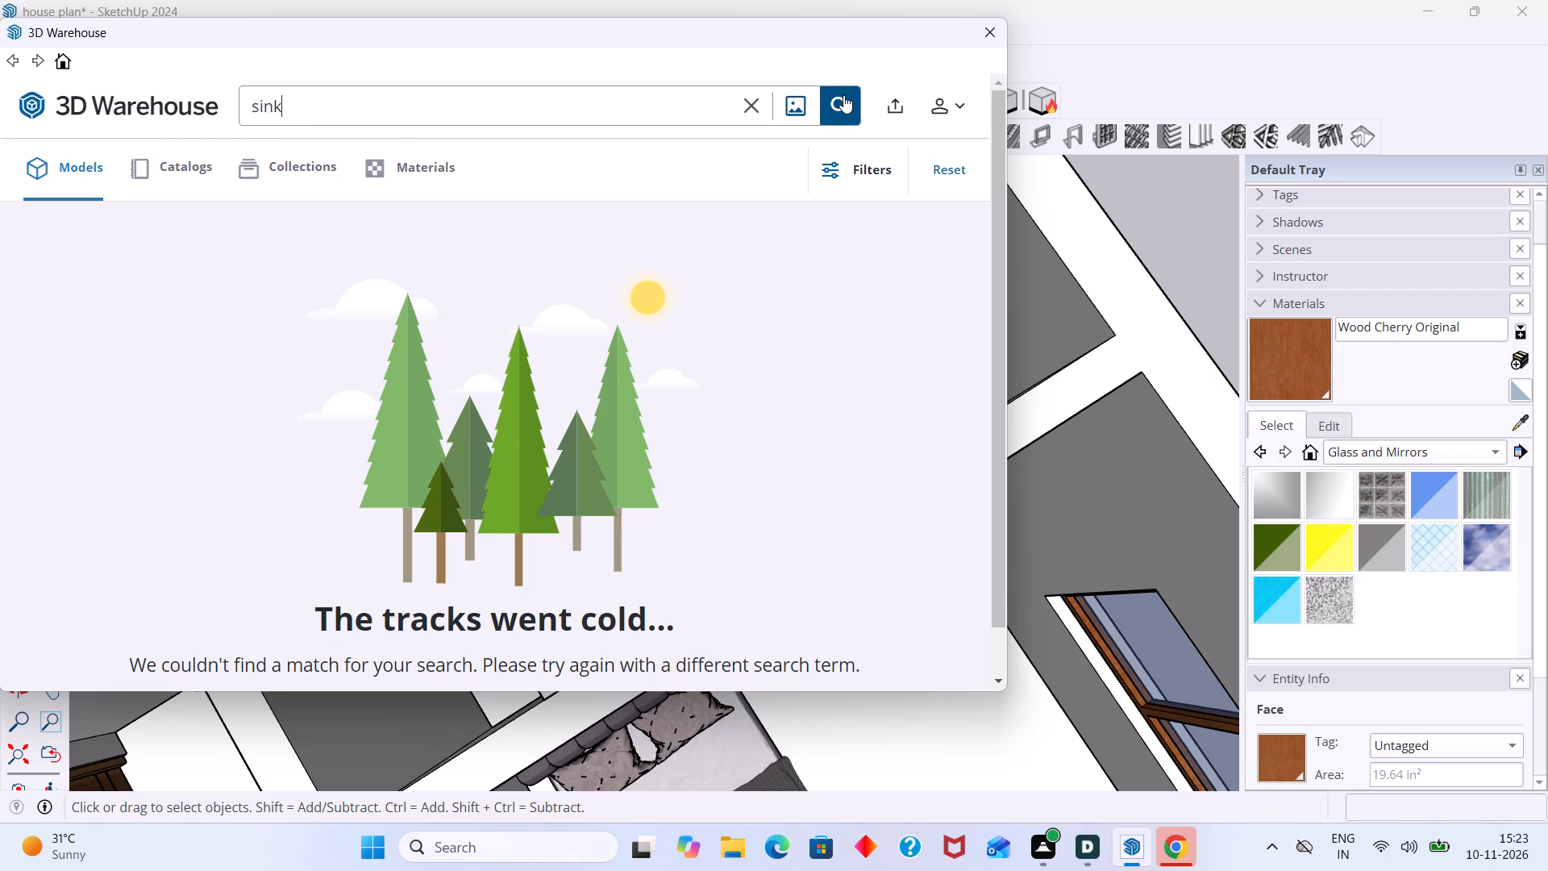
pyautogui.click(840, 96)
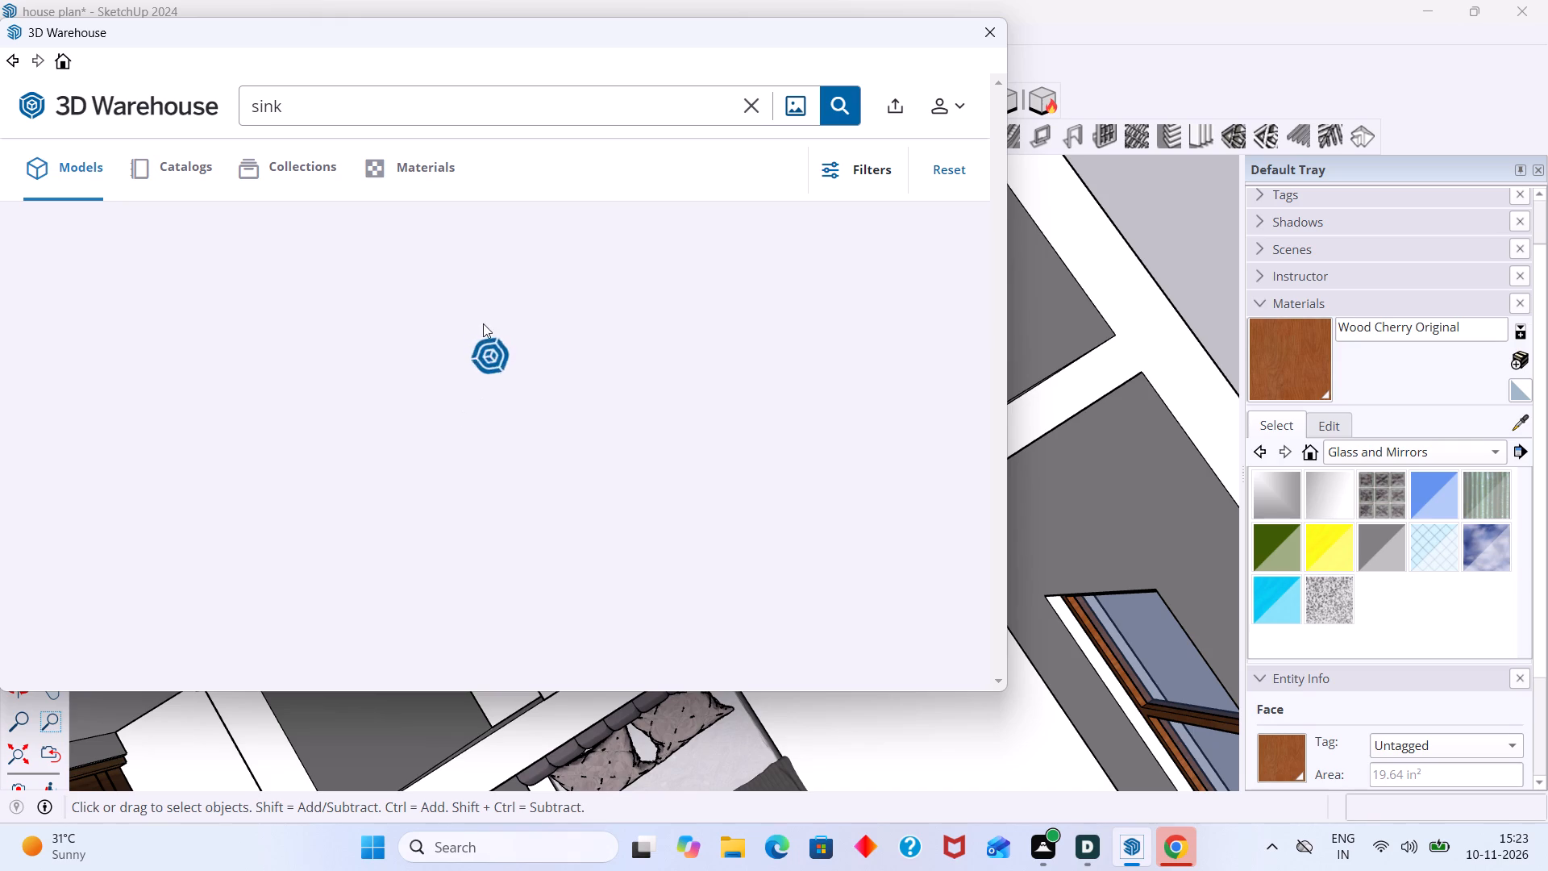
# Browse the sink models for a washbasin that suits the toilet rooms.
pyautogui.scroll(-2, 474, 444)
pyautogui.scroll(1, 566, 411)
pyautogui.scroll(-1, 543, 407)
pyautogui.scroll(1, 458, 332)
pyautogui.scroll(-2, 466, 427)
pyautogui.scroll(1, 556, 391)
pyautogui.scroll(-1, 414, 381)
pyautogui.scroll(1, 492, 375)
pyautogui.scroll(-1, 576, 367)
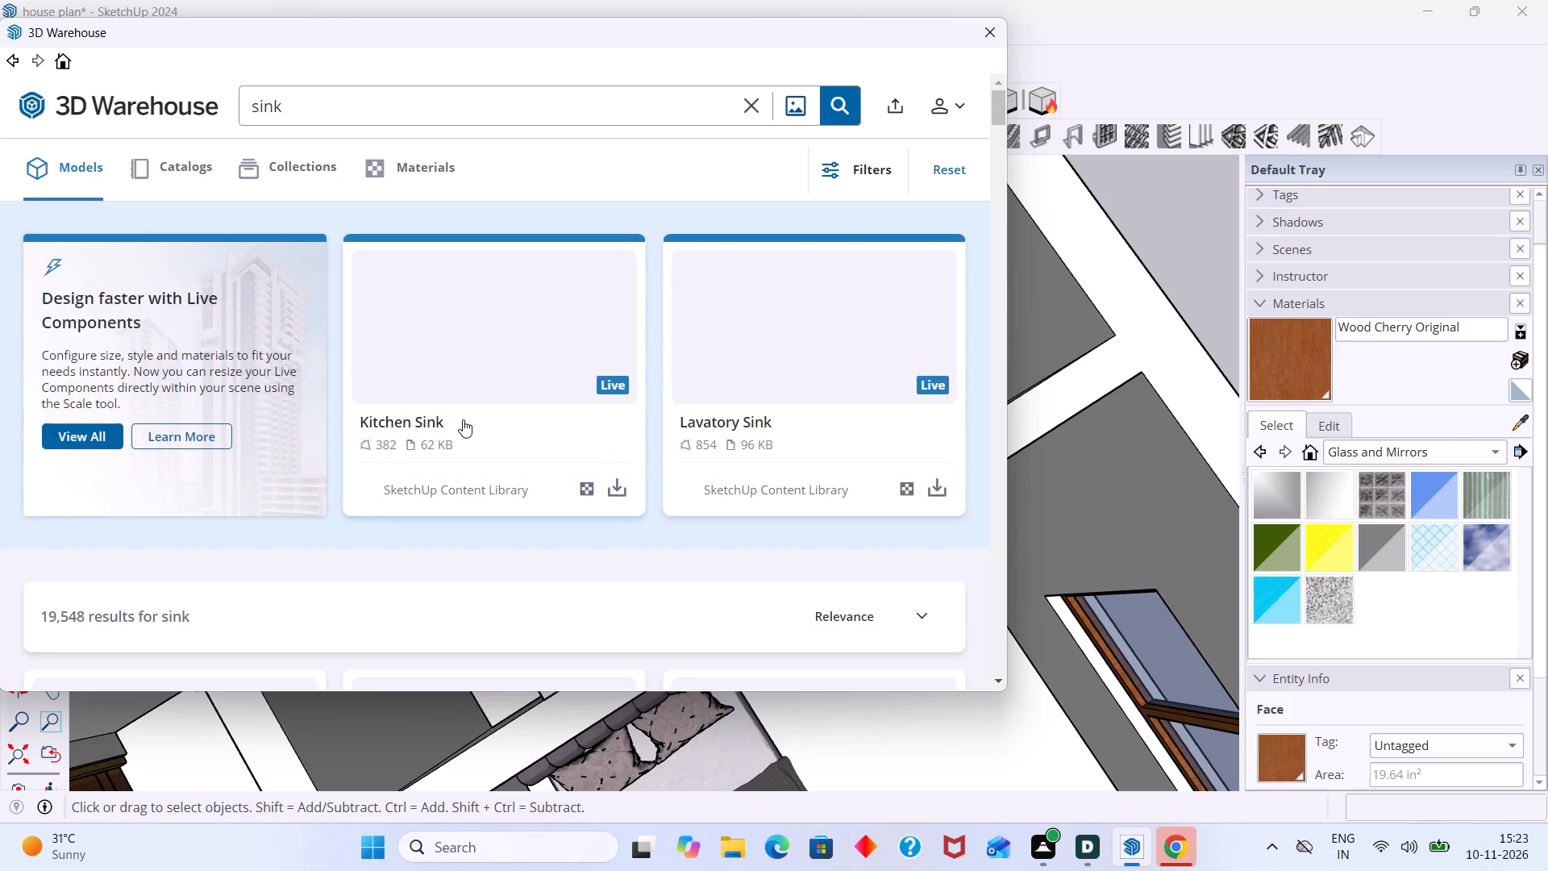
pyautogui.scroll(-4, 465, 423)
pyautogui.scroll(1, 469, 431)
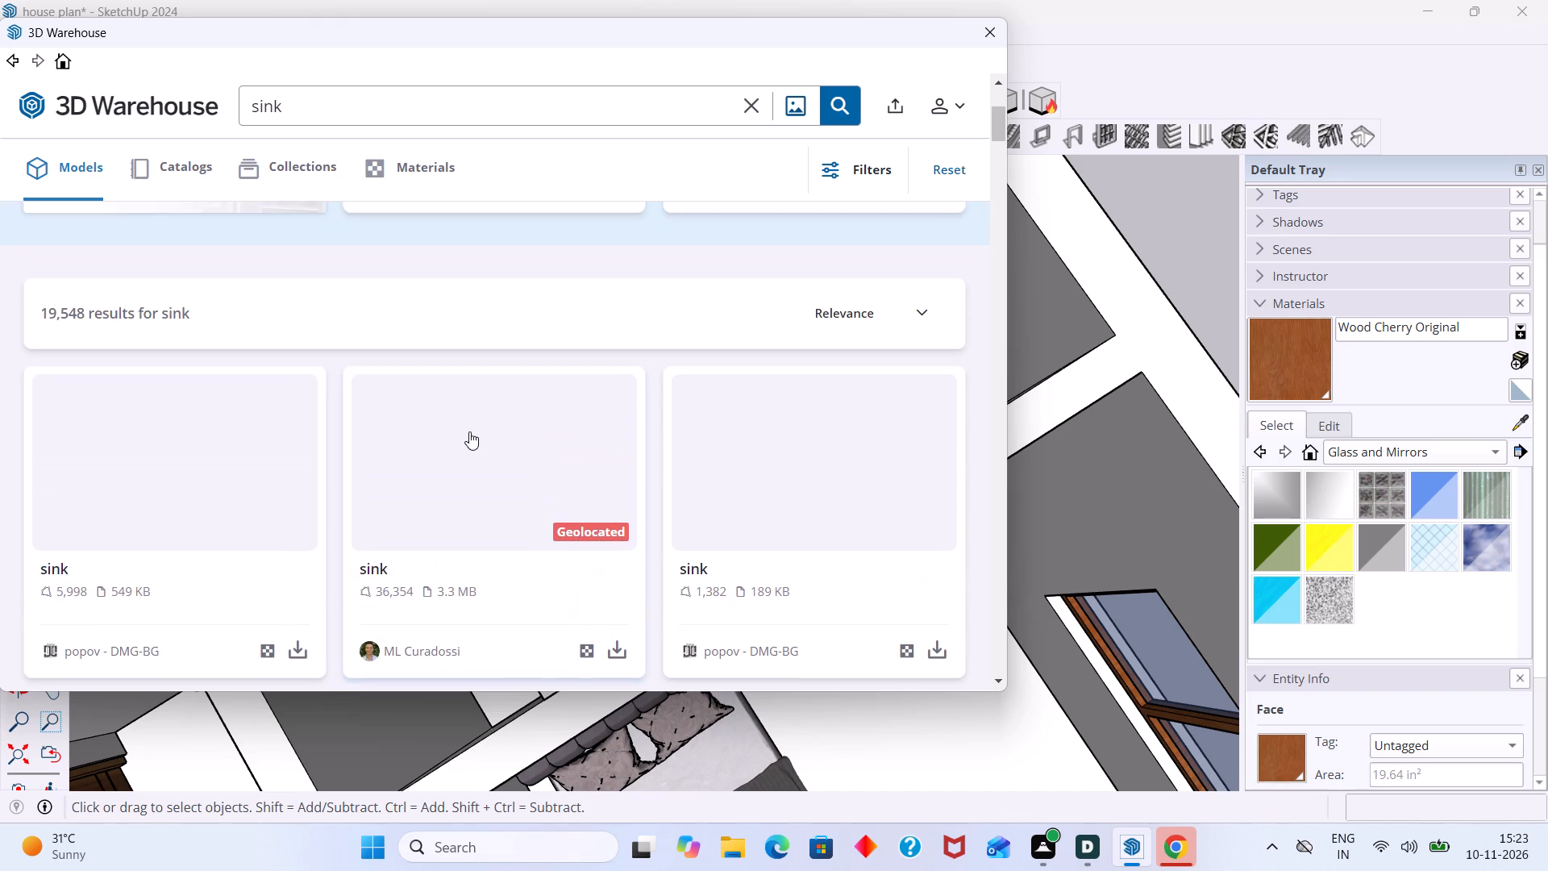
pyautogui.scroll(-4, 469, 431)
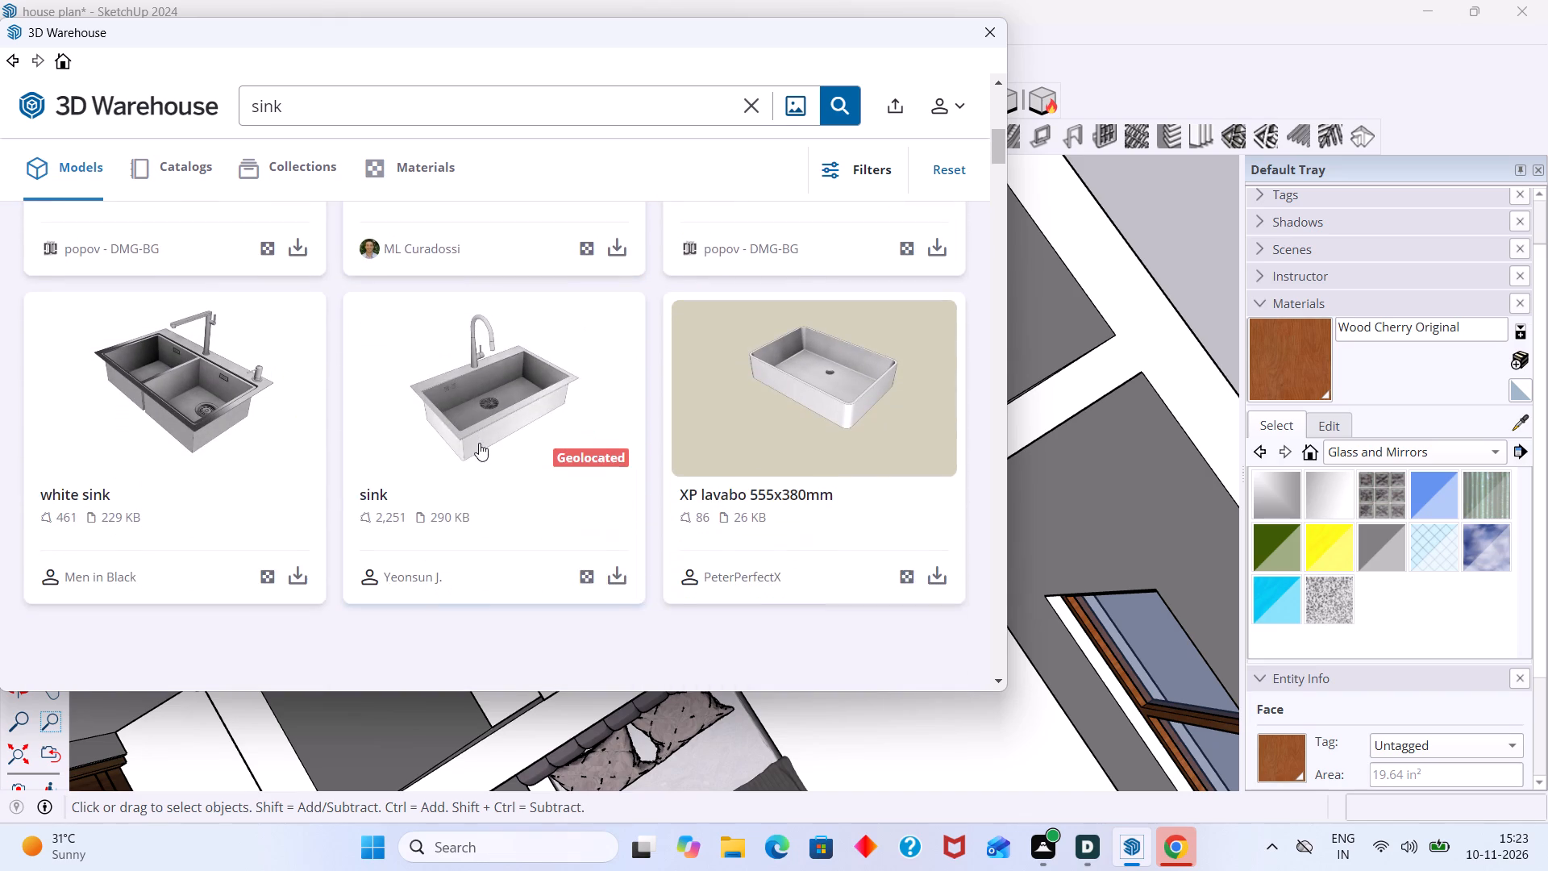
pyautogui.scroll(-10, 479, 443)
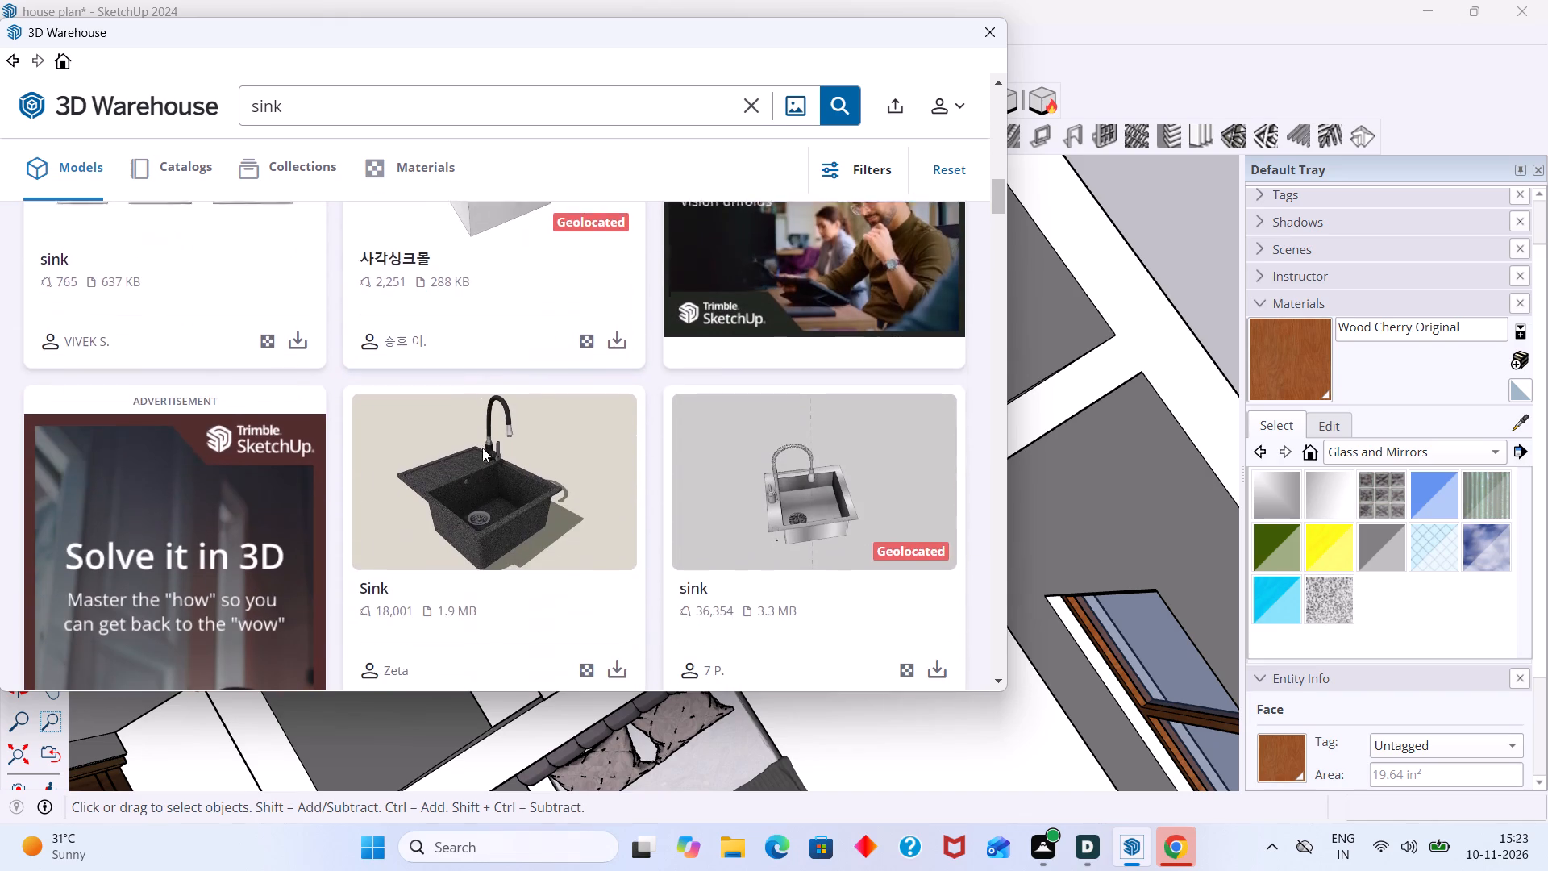
pyautogui.scroll(-5, 487, 445)
pyautogui.scroll(2, 526, 445)
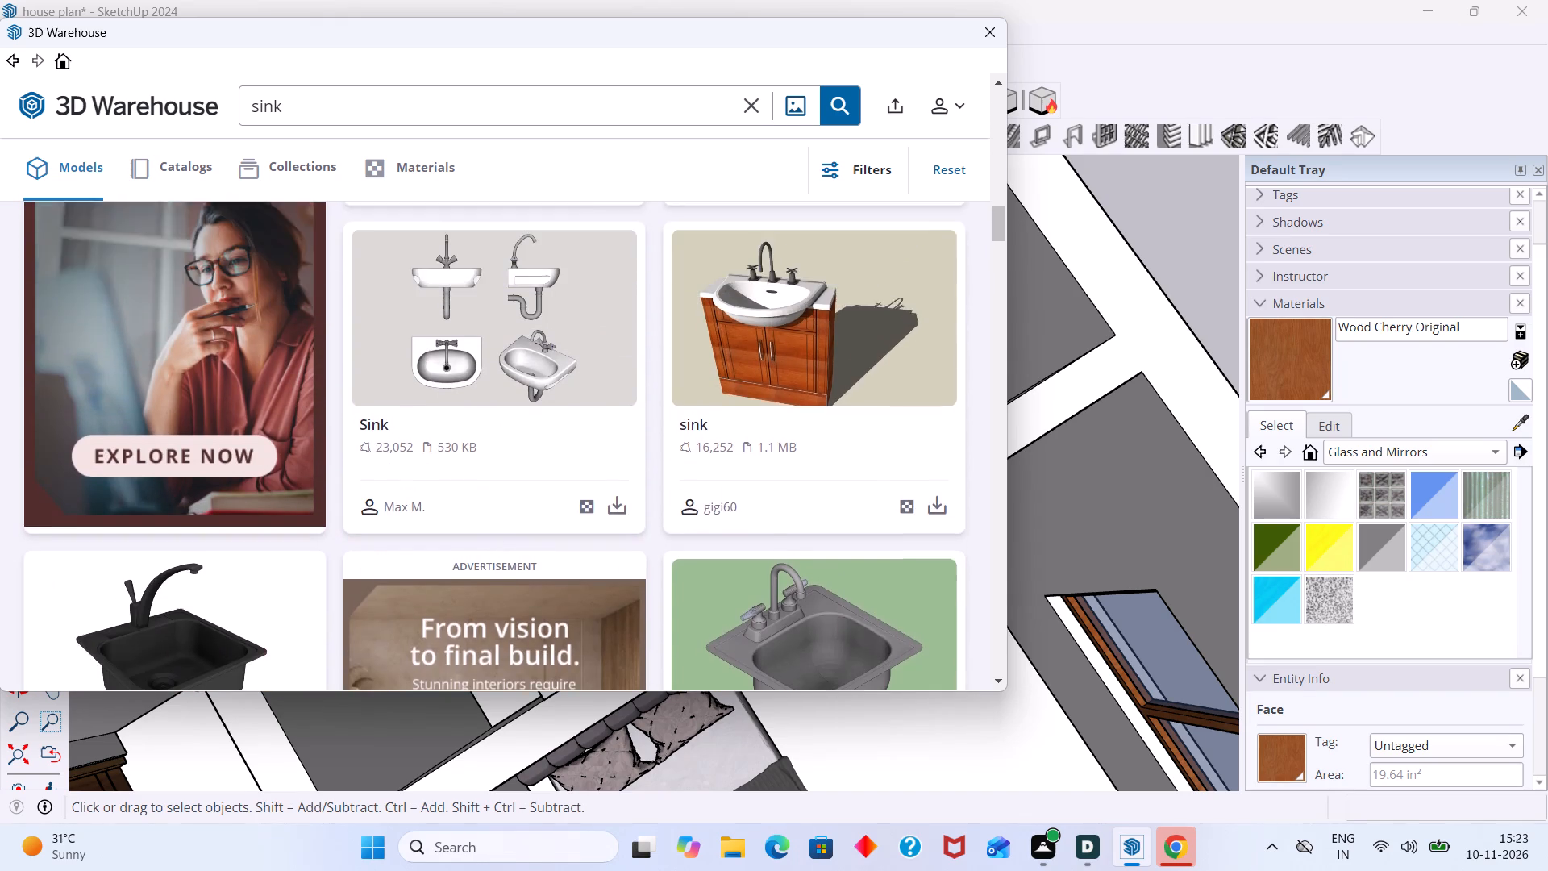
pyautogui.scroll(-8, 526, 445)
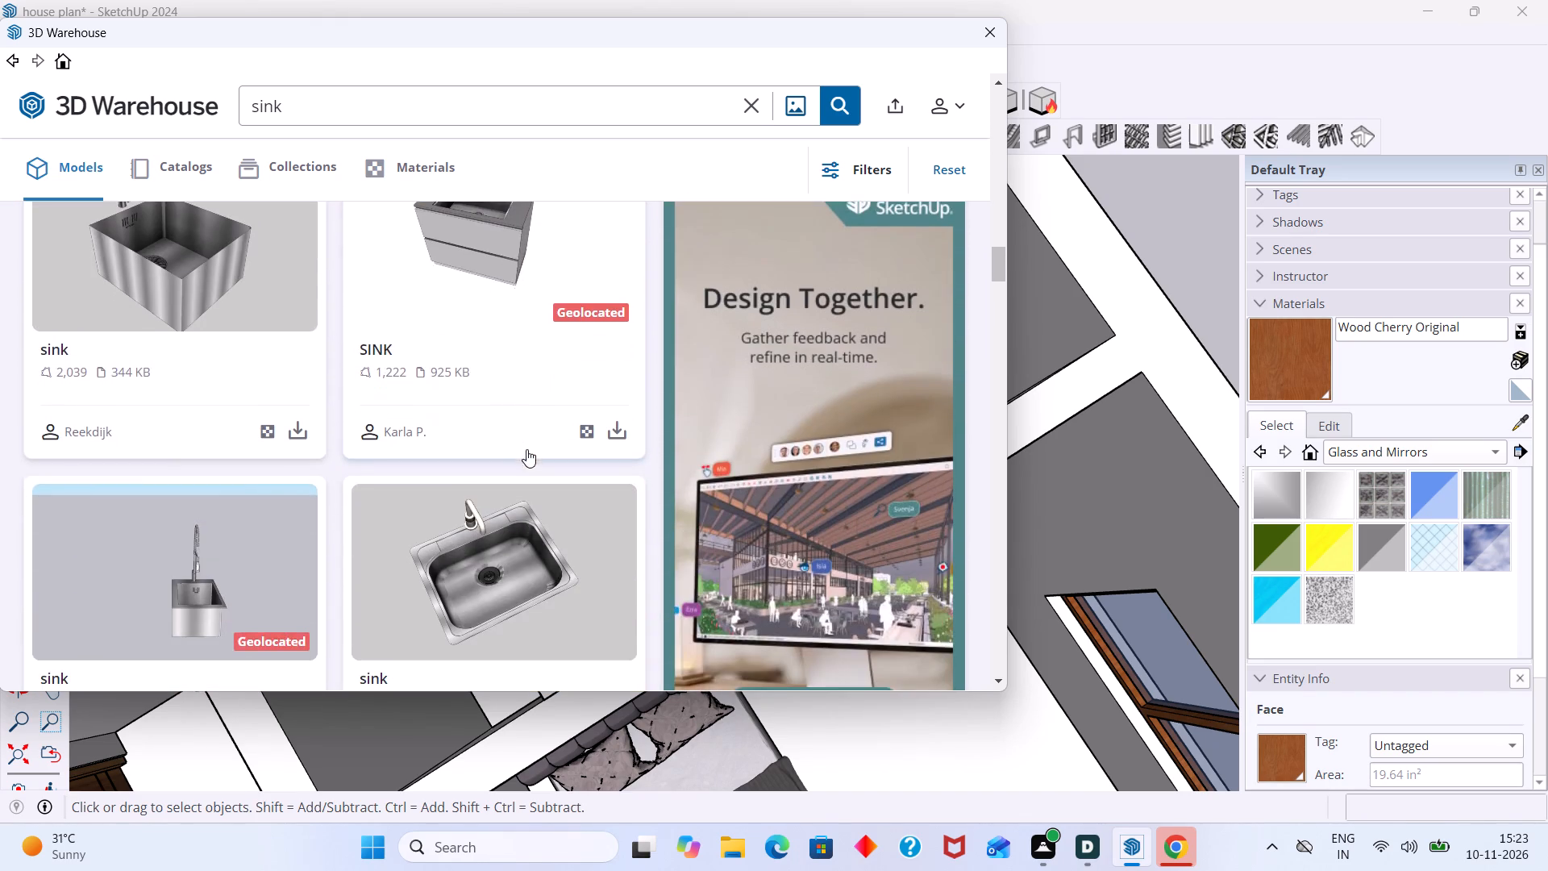
pyautogui.scroll(-8, 522, 449)
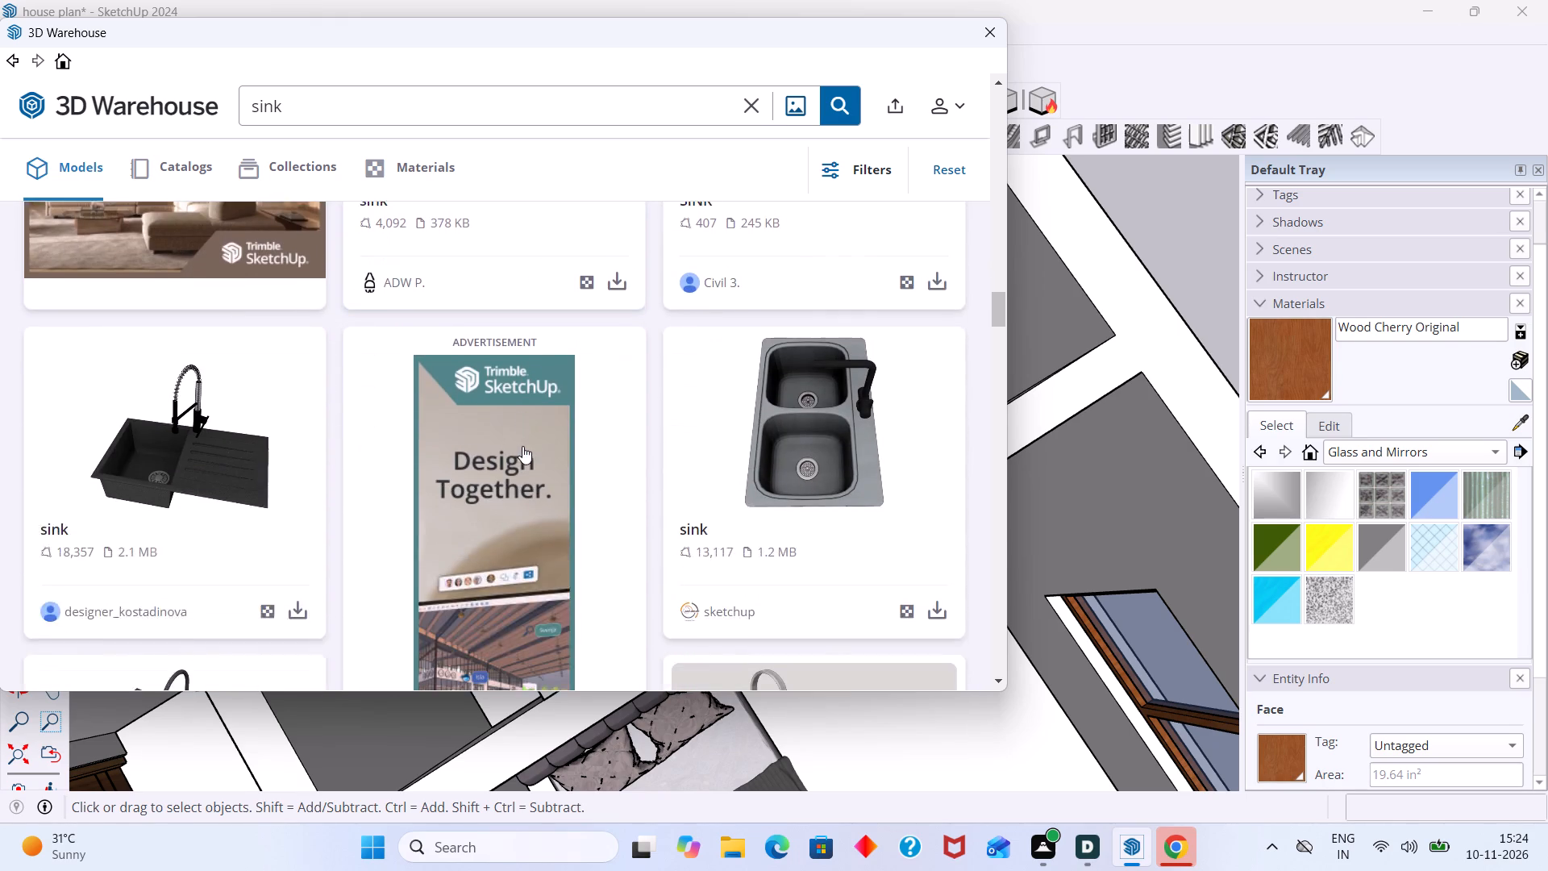
pyautogui.scroll(-9, 522, 447)
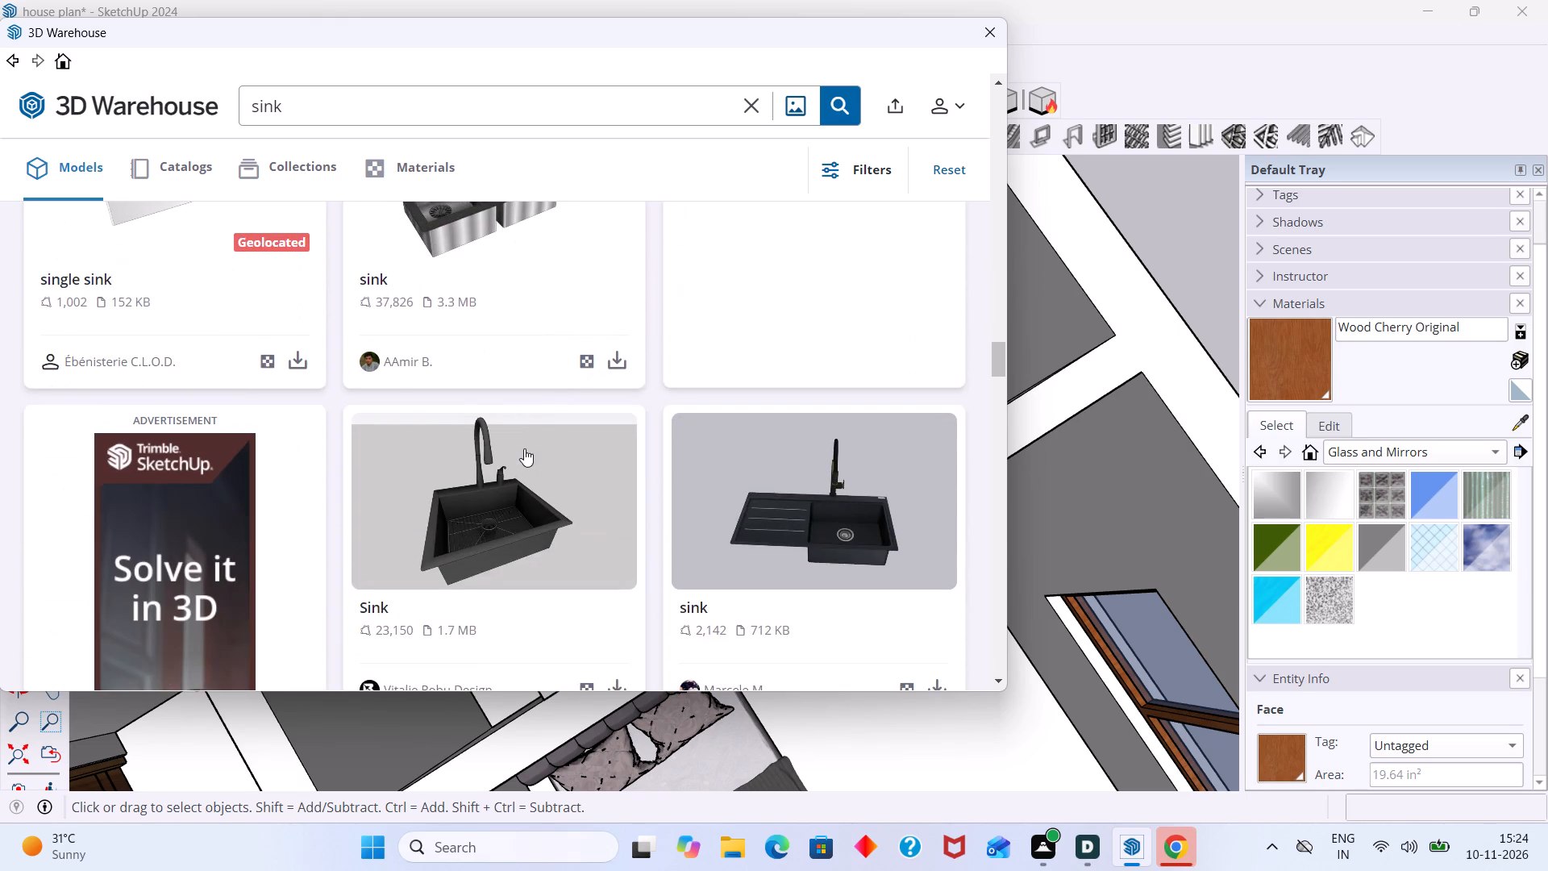
pyautogui.scroll(-9, 524, 448)
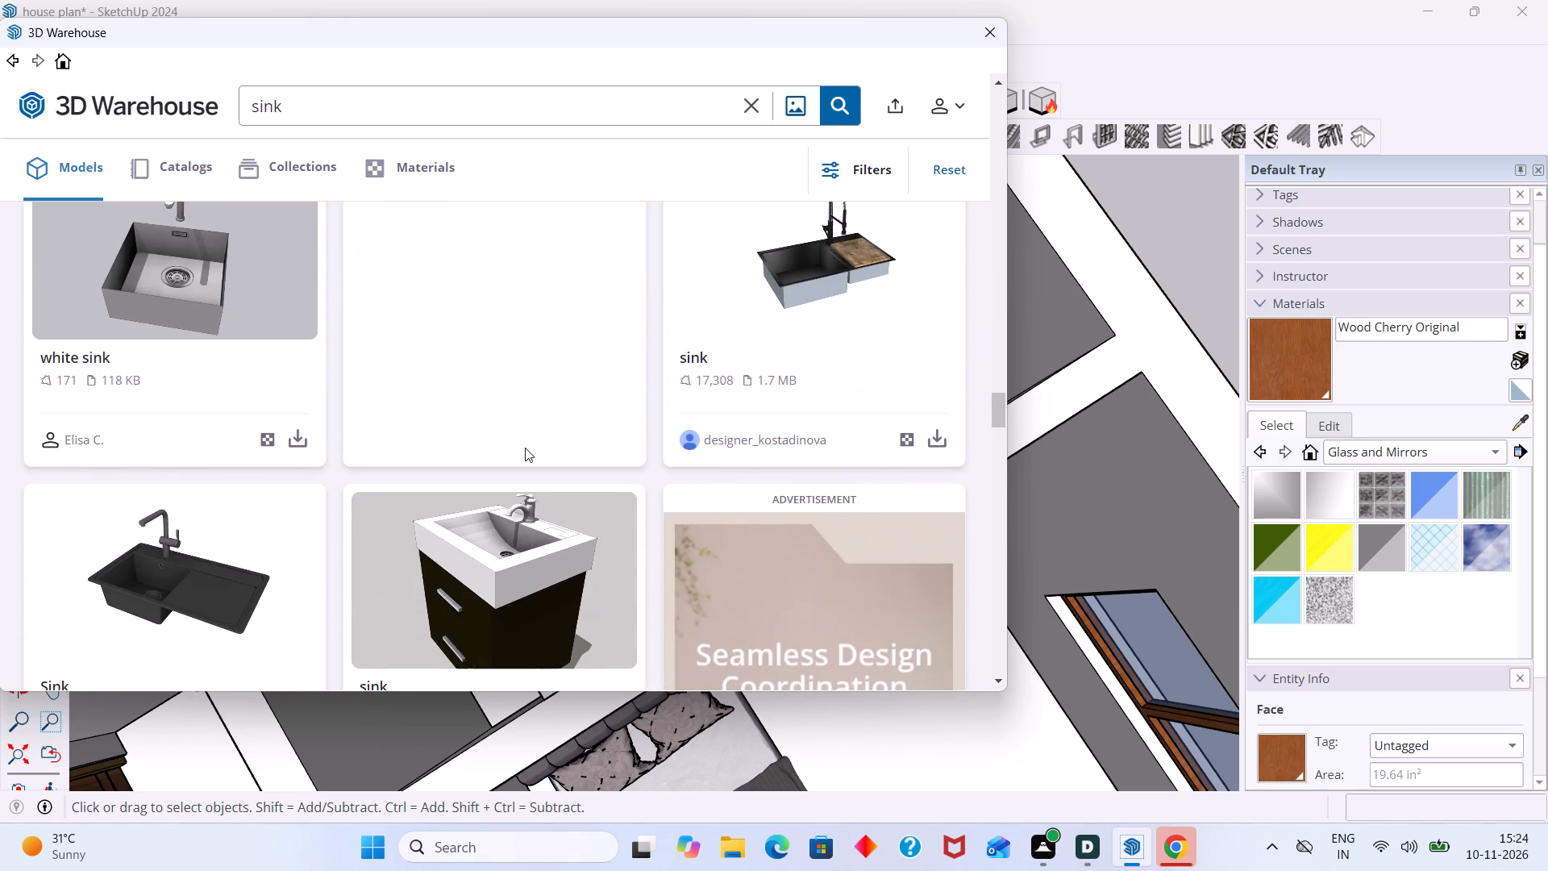
pyautogui.scroll(-2, 525, 448)
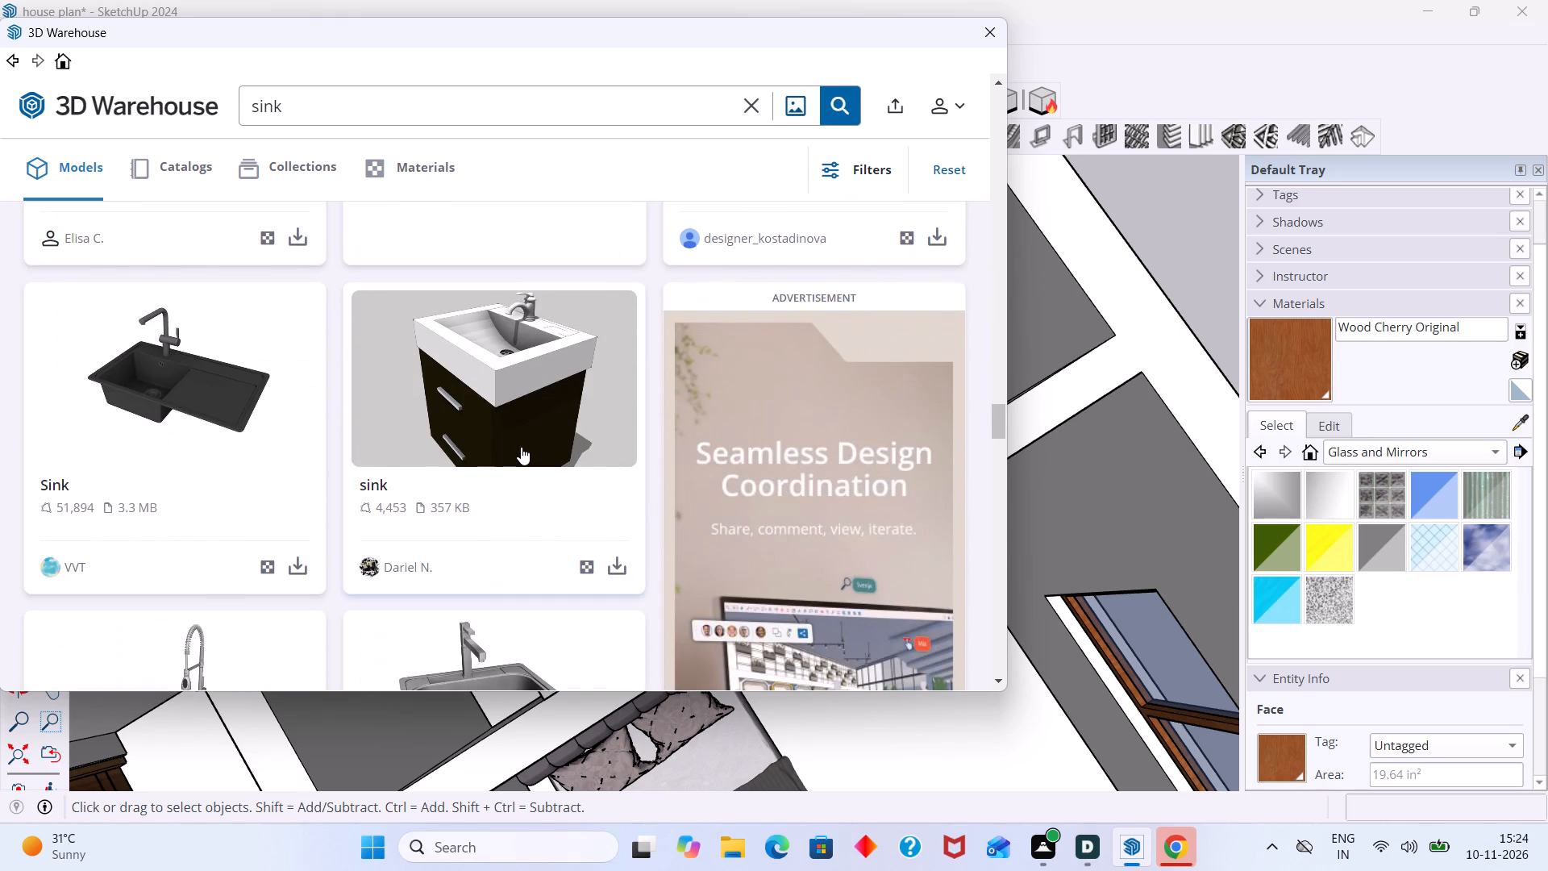
pyautogui.scroll(-17, 513, 434)
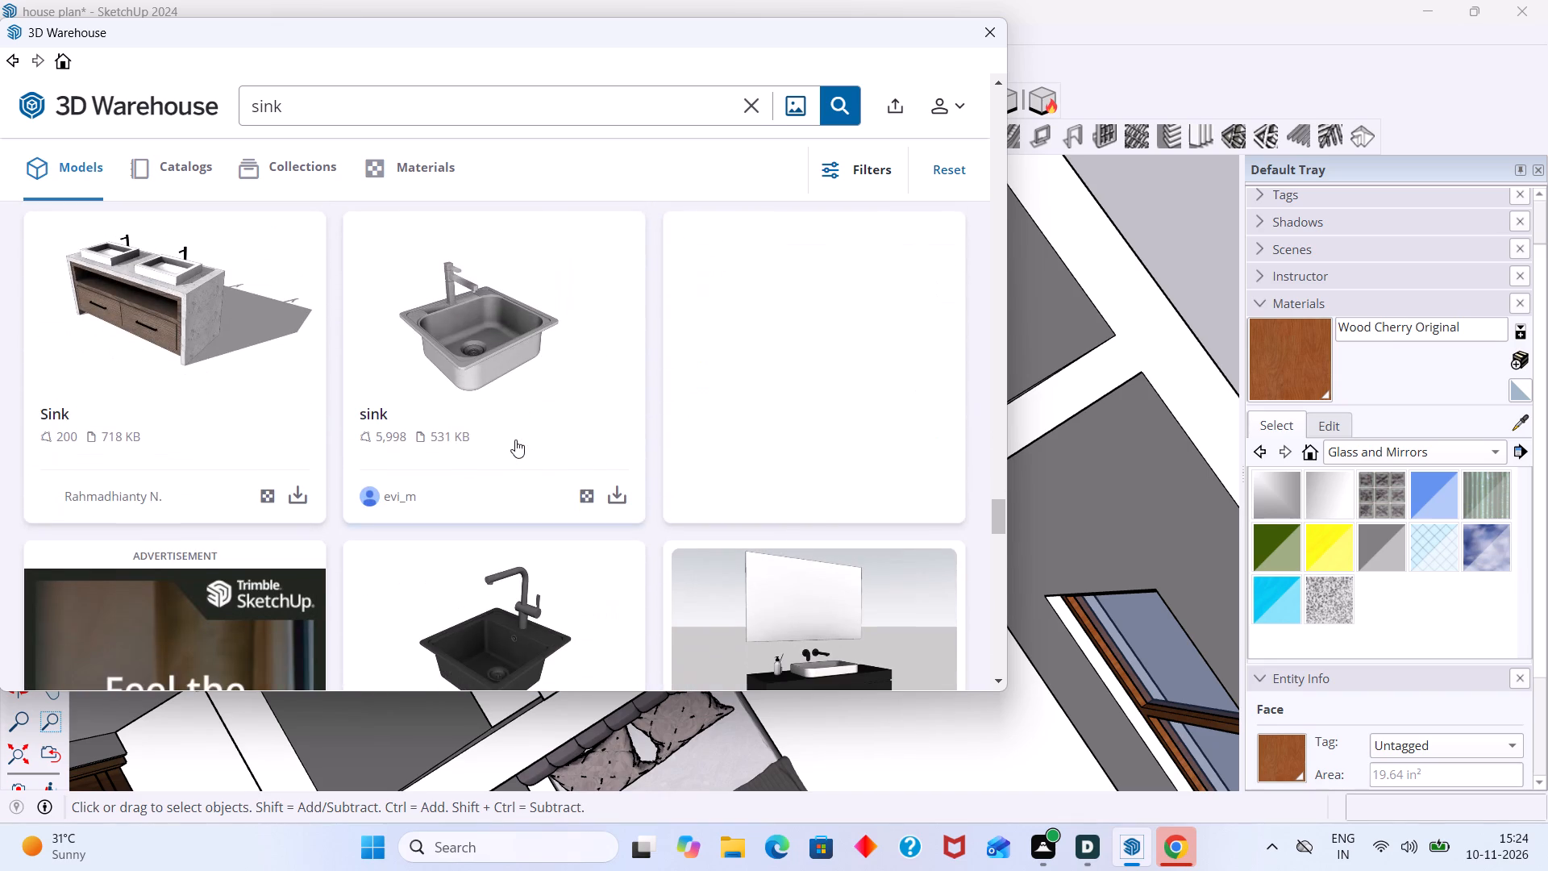
pyautogui.scroll(-6, 515, 440)
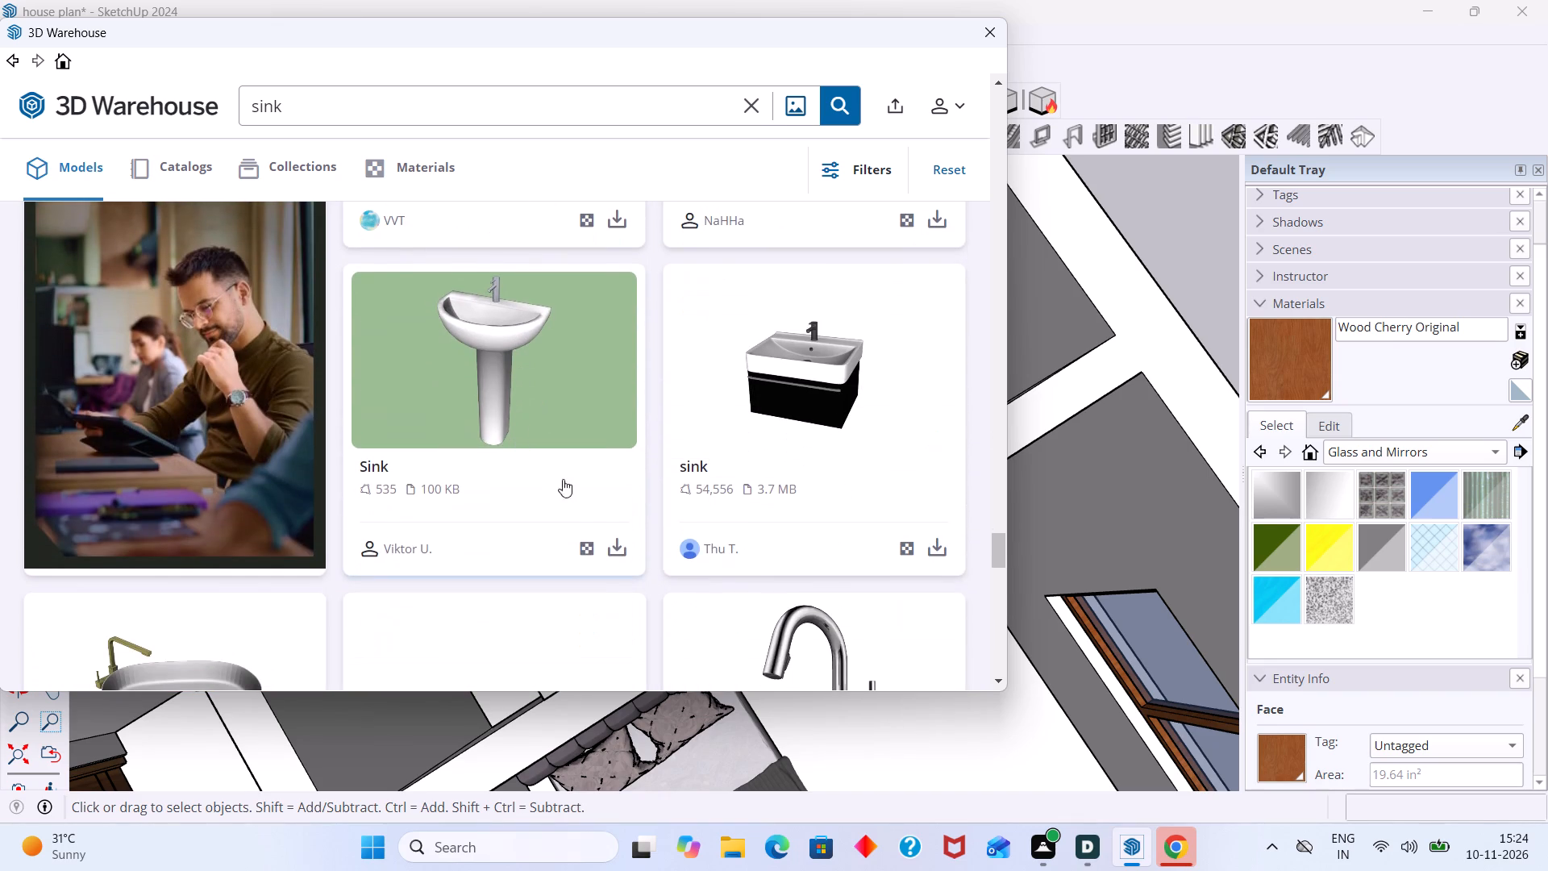
# Load the white half-round pedestal Sink (100 KB) into the model and place it beside the toilet bowl in the Bedroom 1 toilet.
pyautogui.click(621, 546)
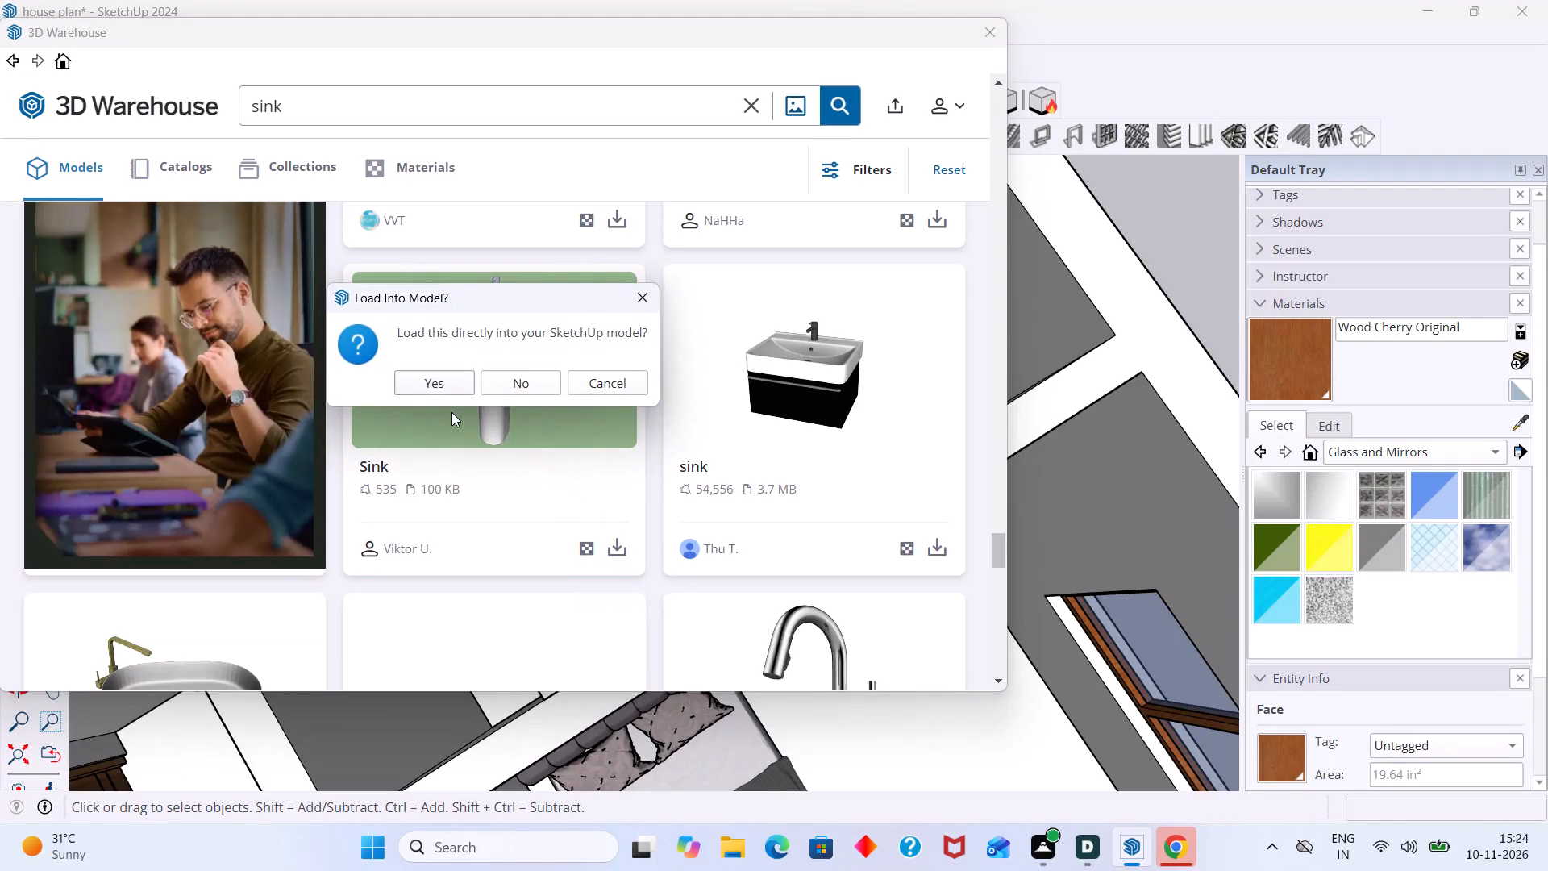
pyautogui.click(446, 392)
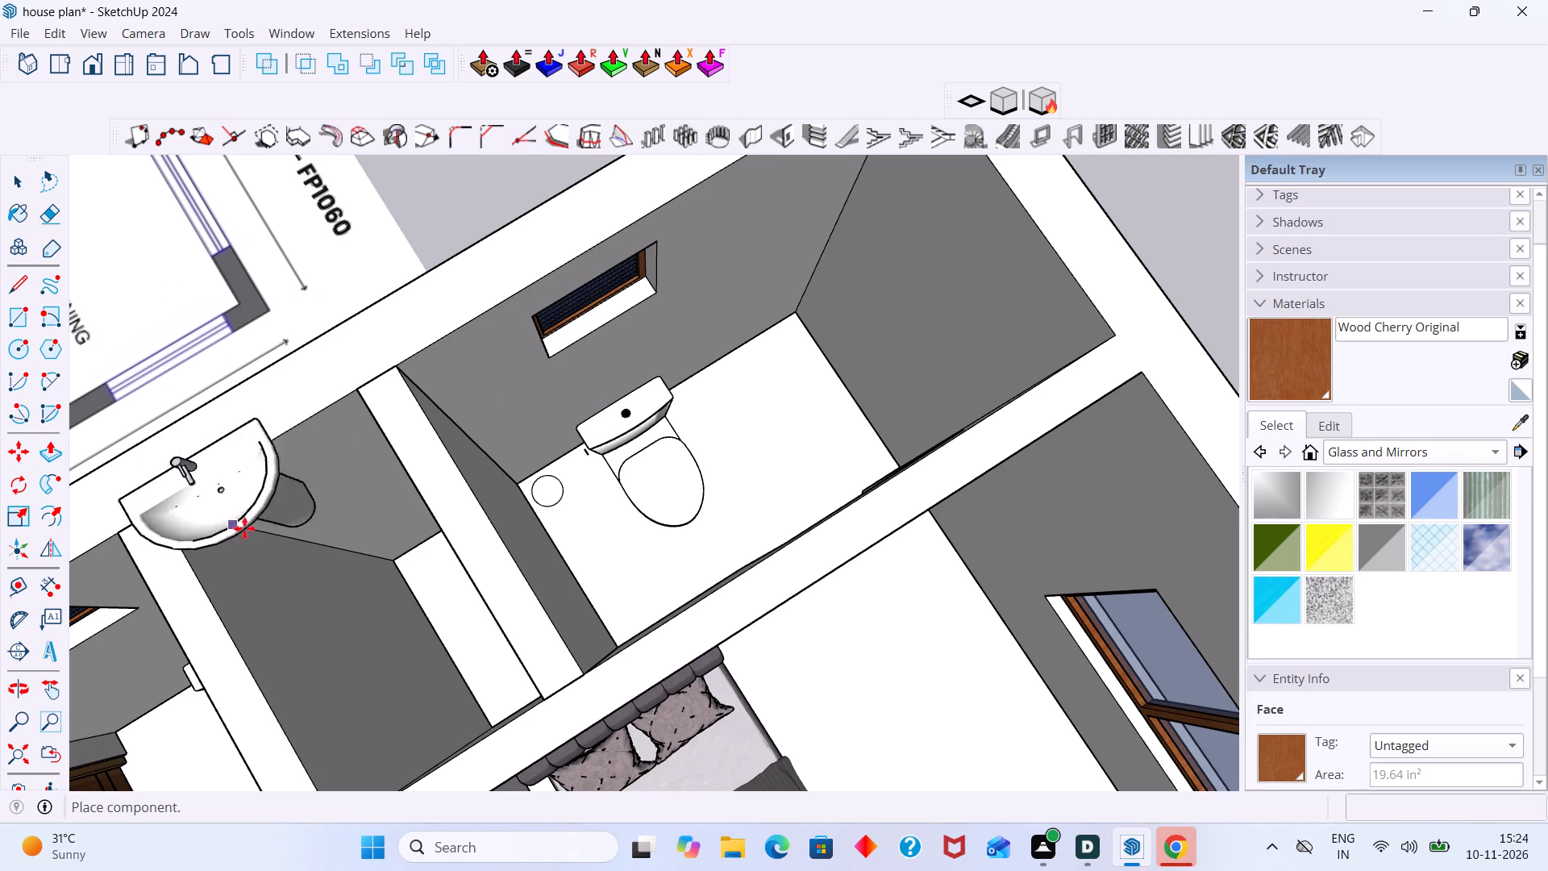
pyautogui.scroll(5, 453, 502)
pyautogui.moveTo(464, 490); pyautogui.dragTo(422, 456, button='middle')
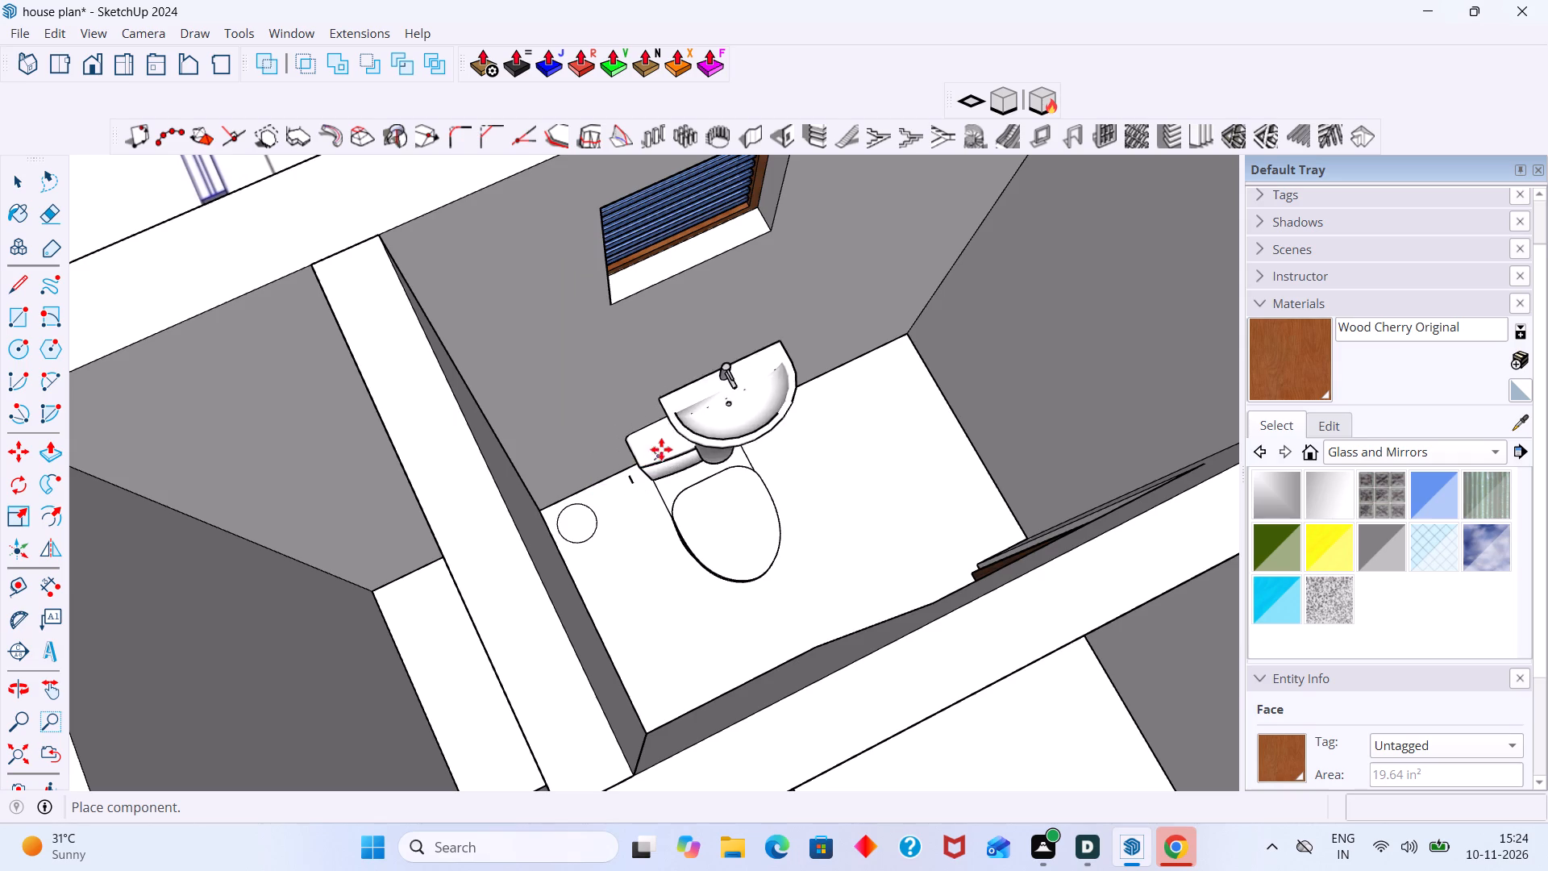
pyautogui.scroll(-4, 665, 442)
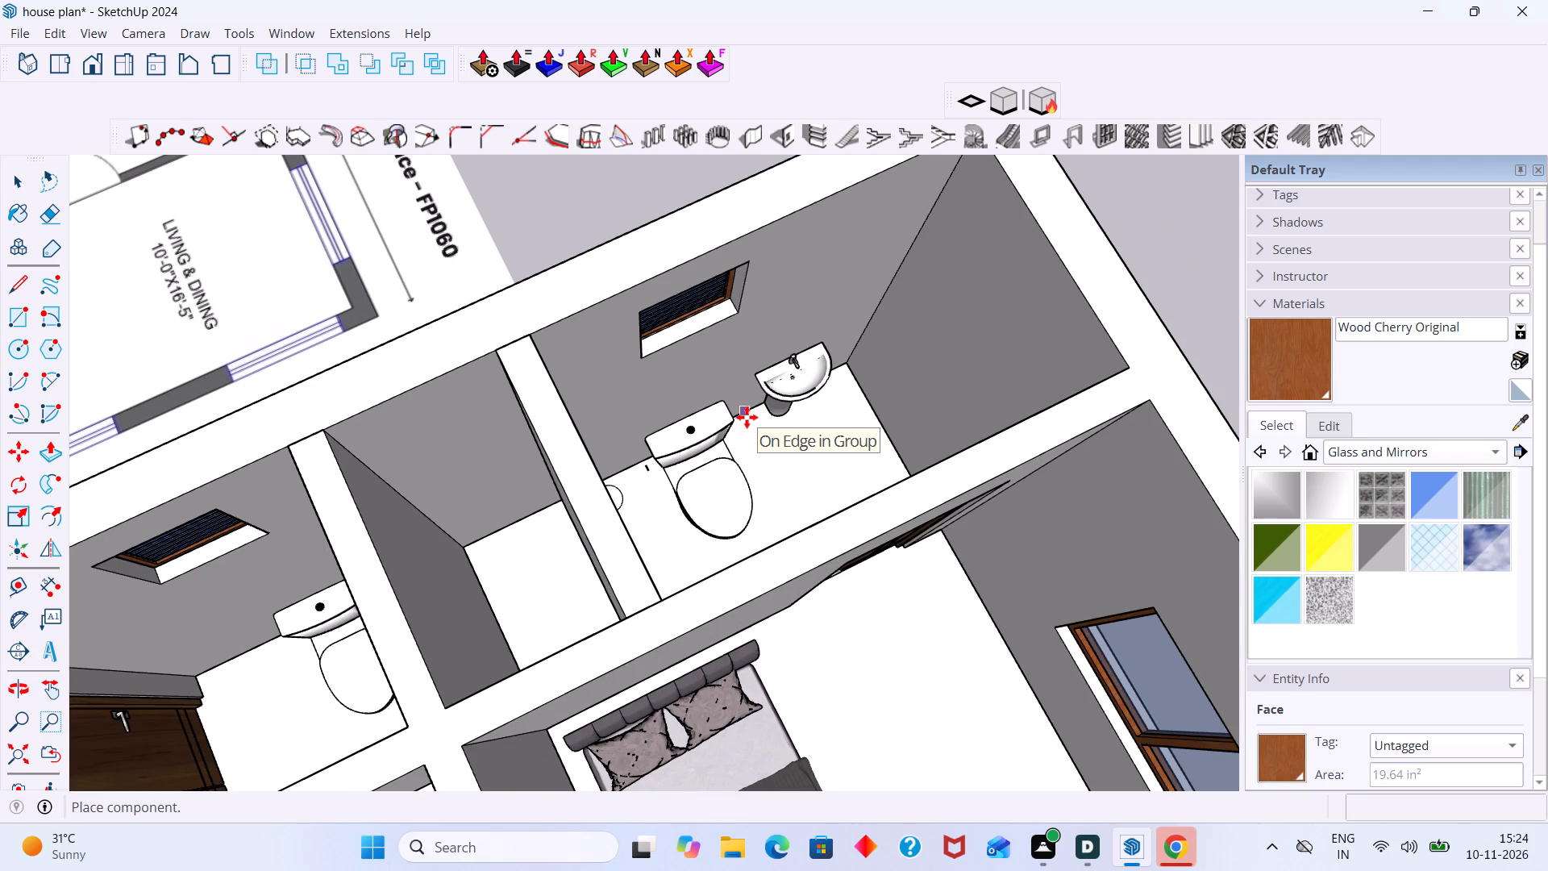
pyautogui.moveTo(830, 397); pyautogui.dragTo(729, 408, button='middle')
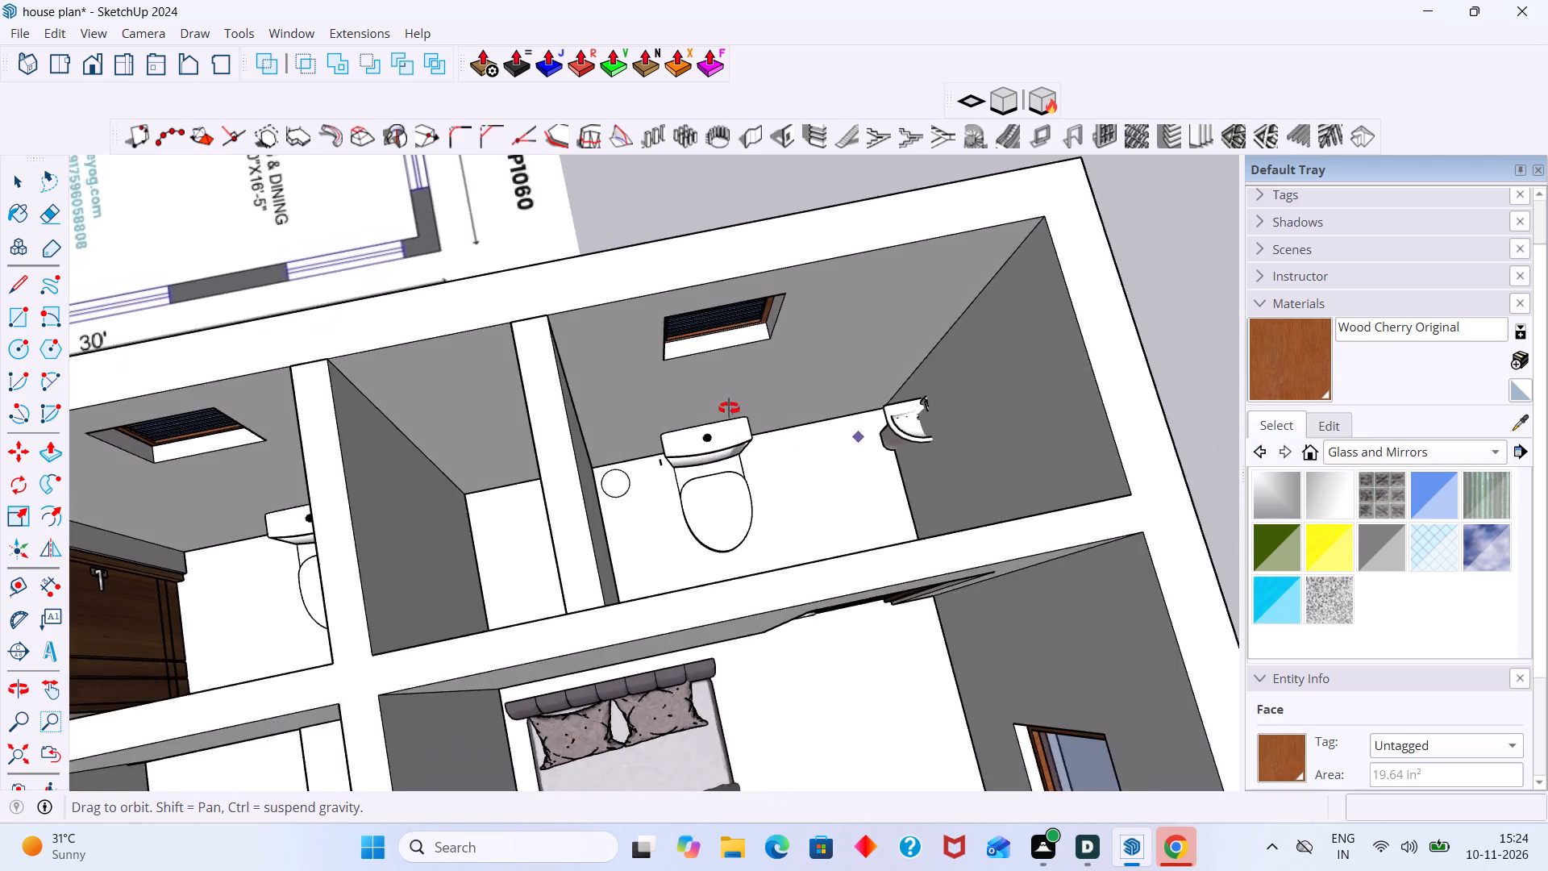
pyautogui.moveTo(729, 408); pyautogui.dragTo(793, 403, button='middle')
pyautogui.scroll(11, 816, 394)
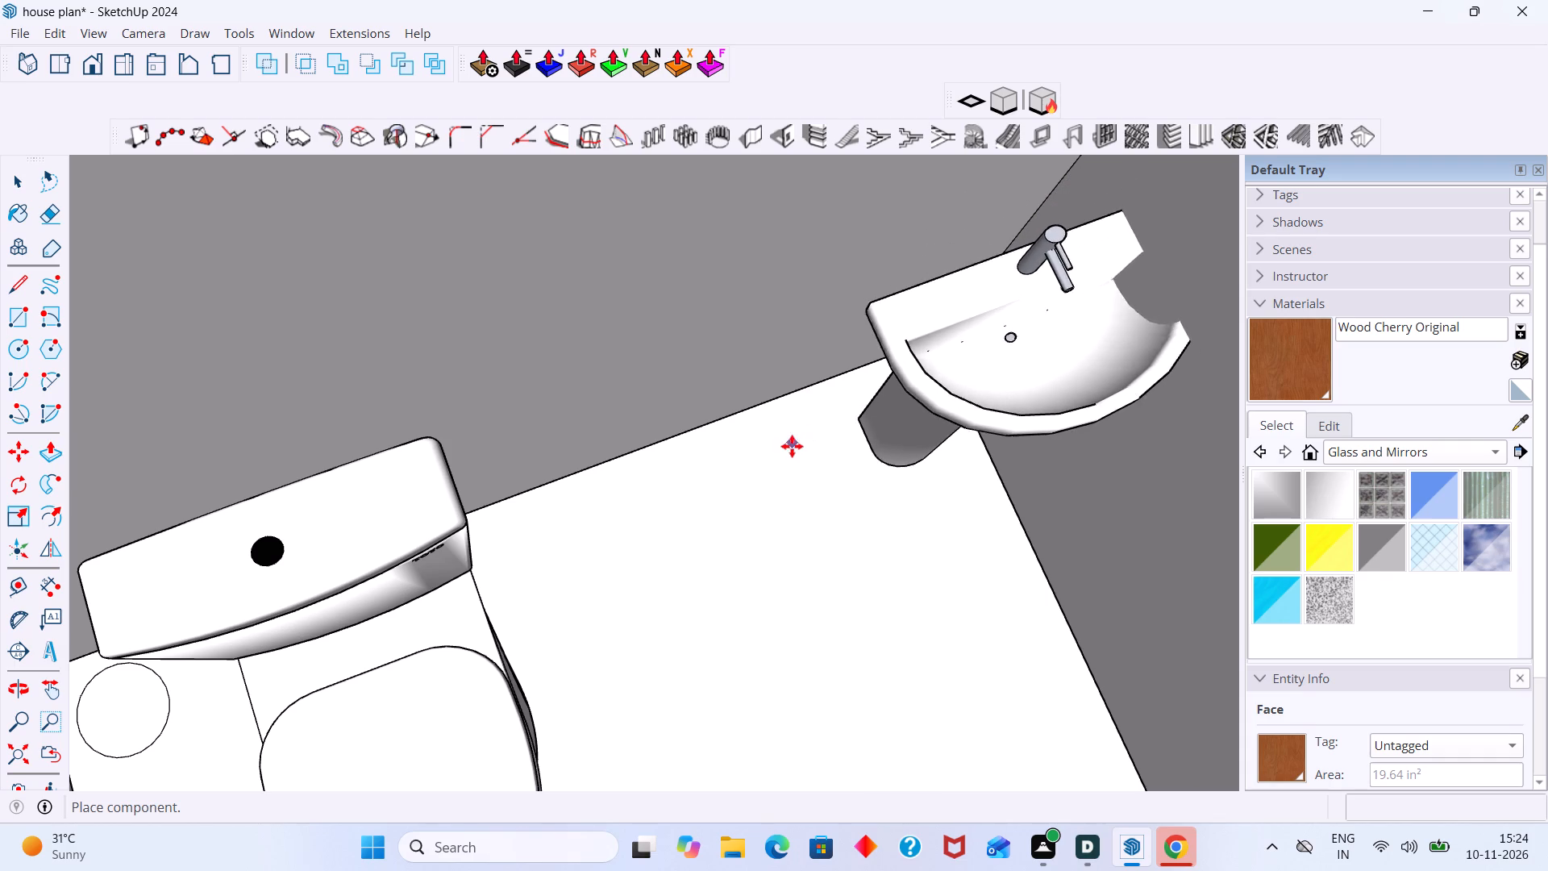
pyautogui.click(734, 453)
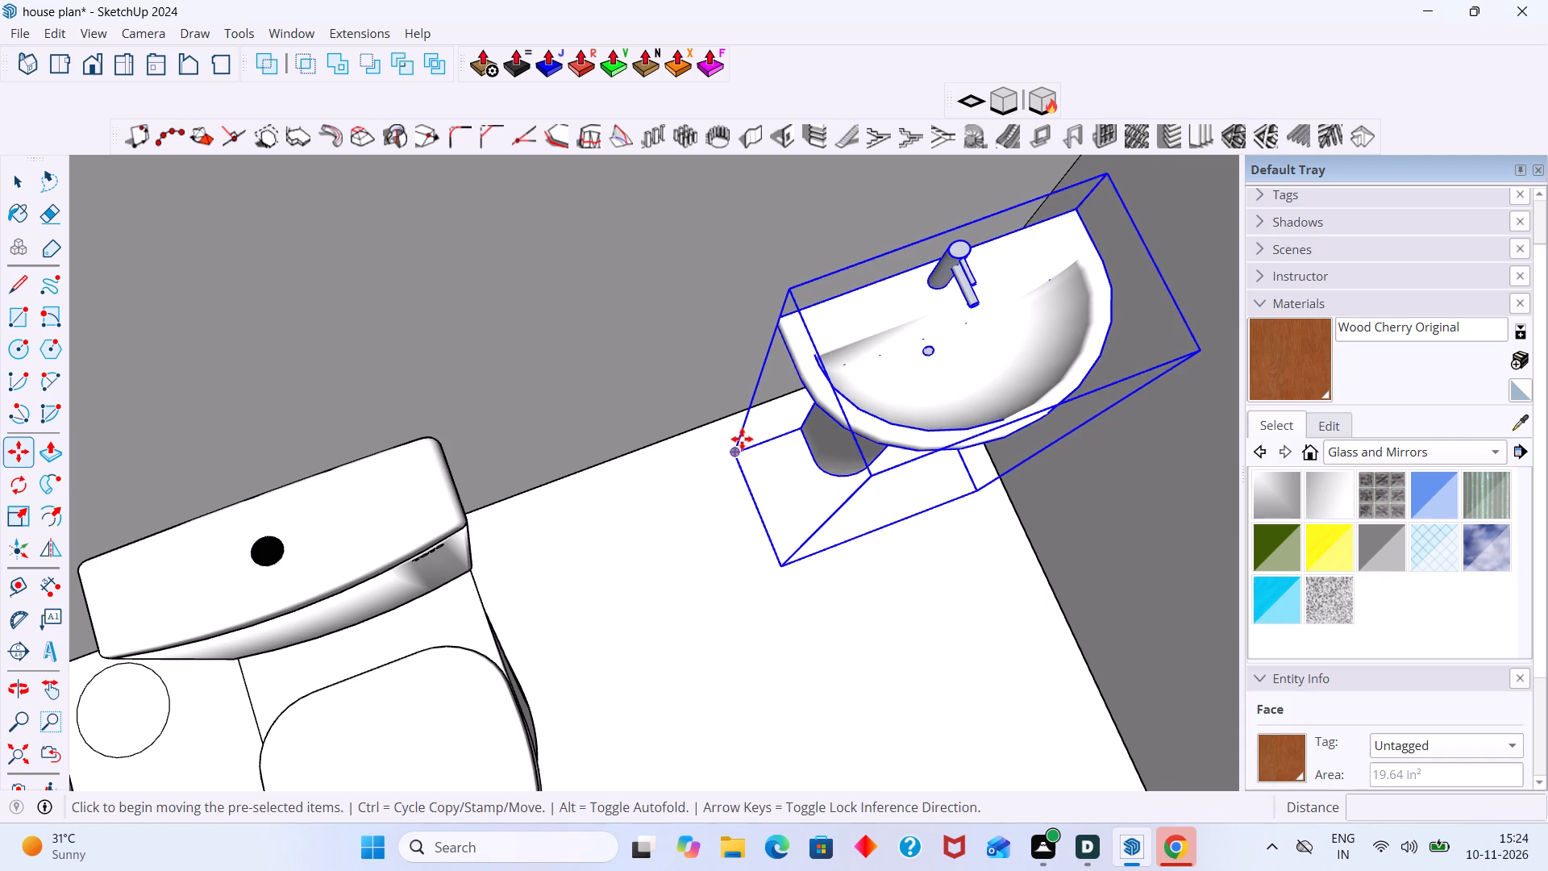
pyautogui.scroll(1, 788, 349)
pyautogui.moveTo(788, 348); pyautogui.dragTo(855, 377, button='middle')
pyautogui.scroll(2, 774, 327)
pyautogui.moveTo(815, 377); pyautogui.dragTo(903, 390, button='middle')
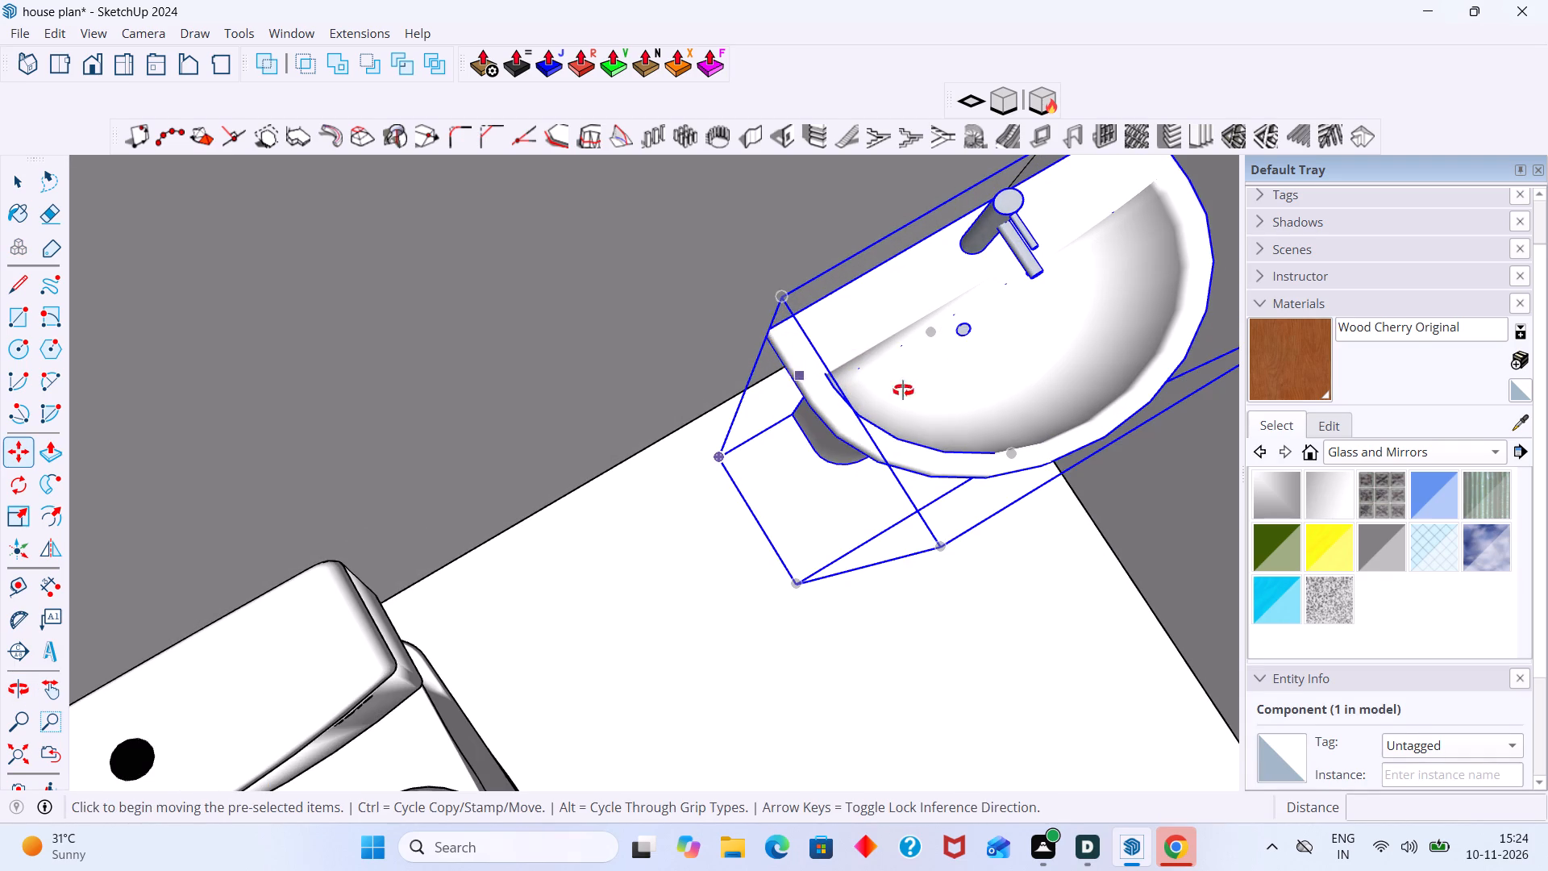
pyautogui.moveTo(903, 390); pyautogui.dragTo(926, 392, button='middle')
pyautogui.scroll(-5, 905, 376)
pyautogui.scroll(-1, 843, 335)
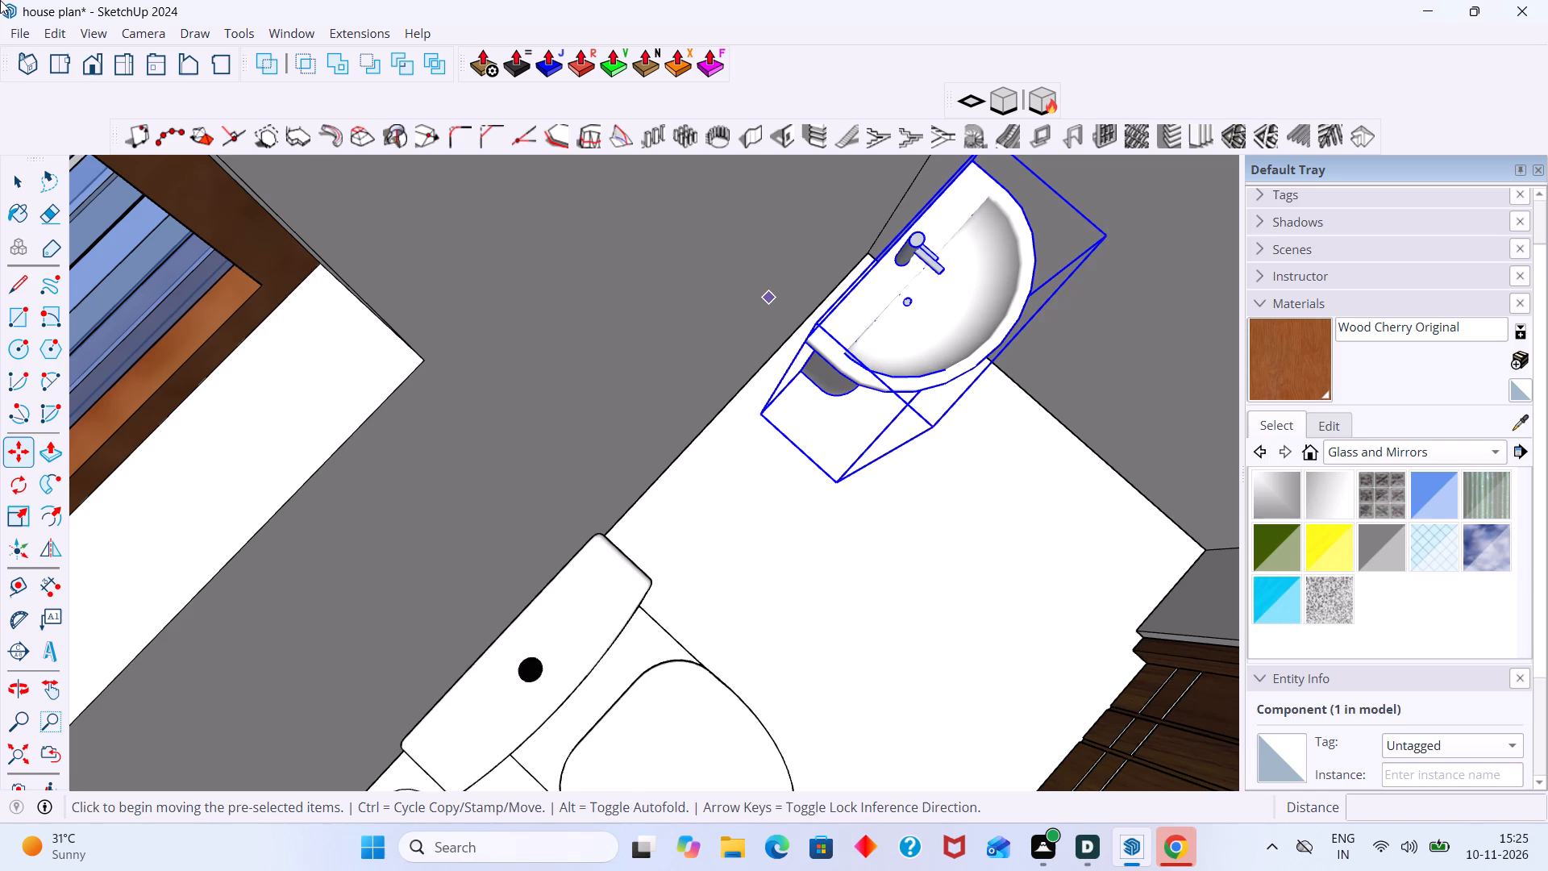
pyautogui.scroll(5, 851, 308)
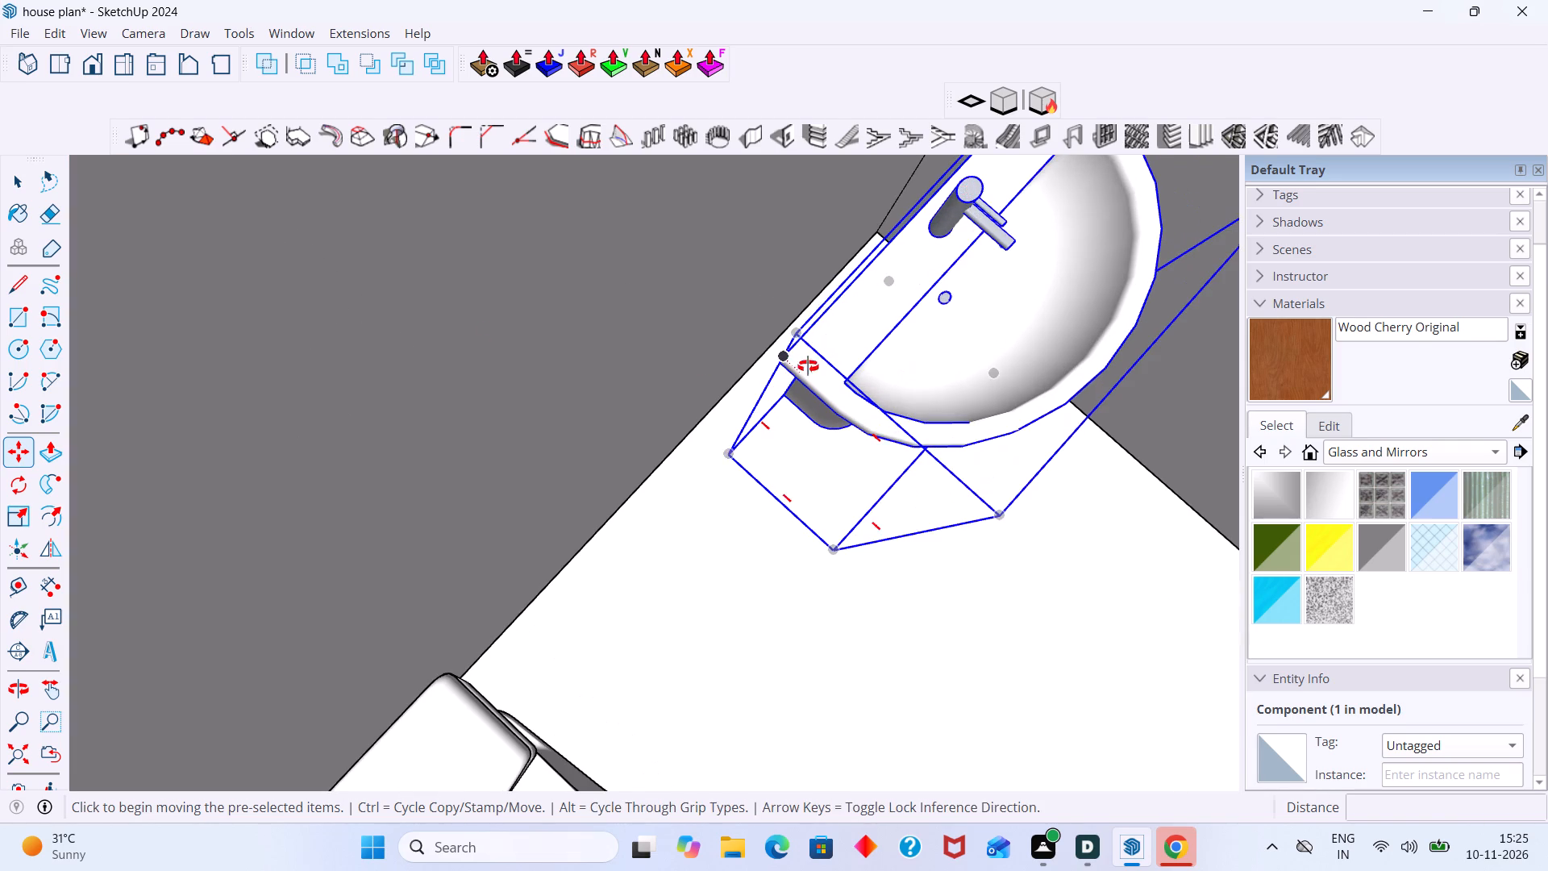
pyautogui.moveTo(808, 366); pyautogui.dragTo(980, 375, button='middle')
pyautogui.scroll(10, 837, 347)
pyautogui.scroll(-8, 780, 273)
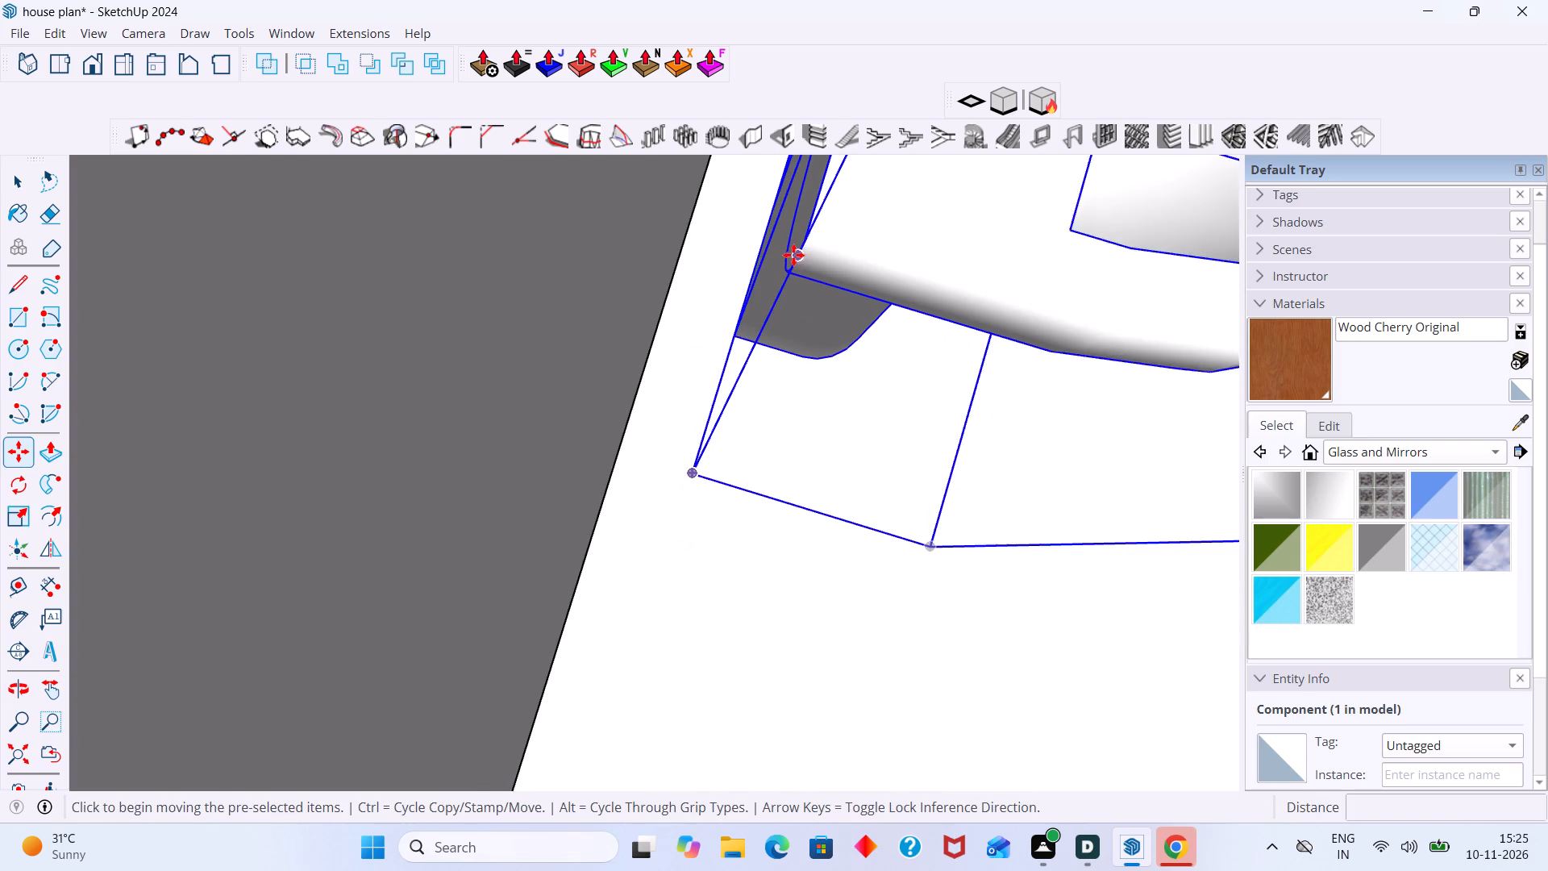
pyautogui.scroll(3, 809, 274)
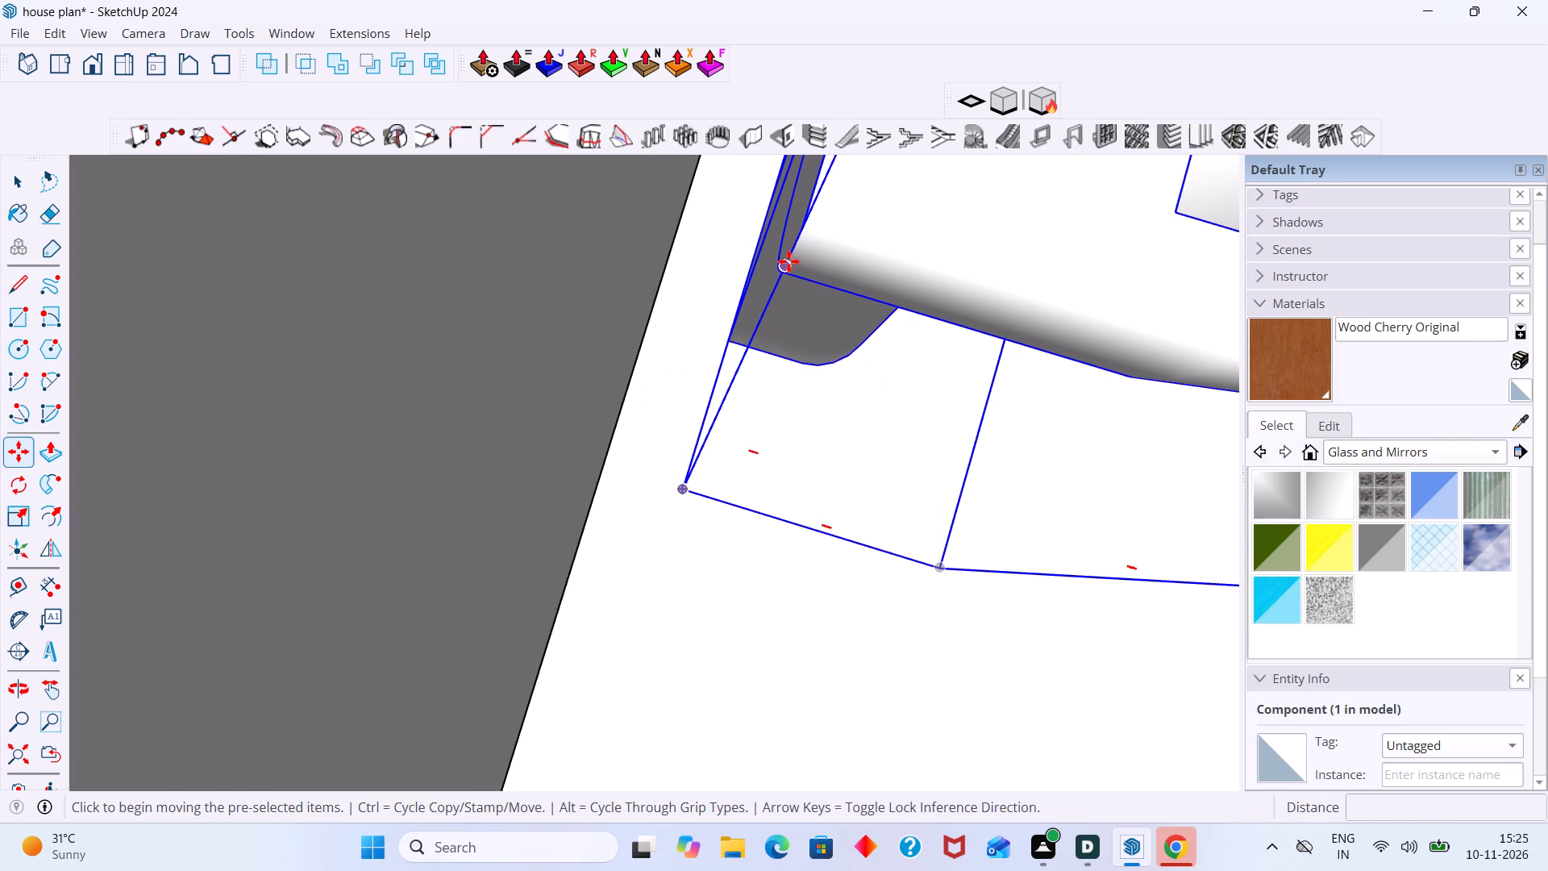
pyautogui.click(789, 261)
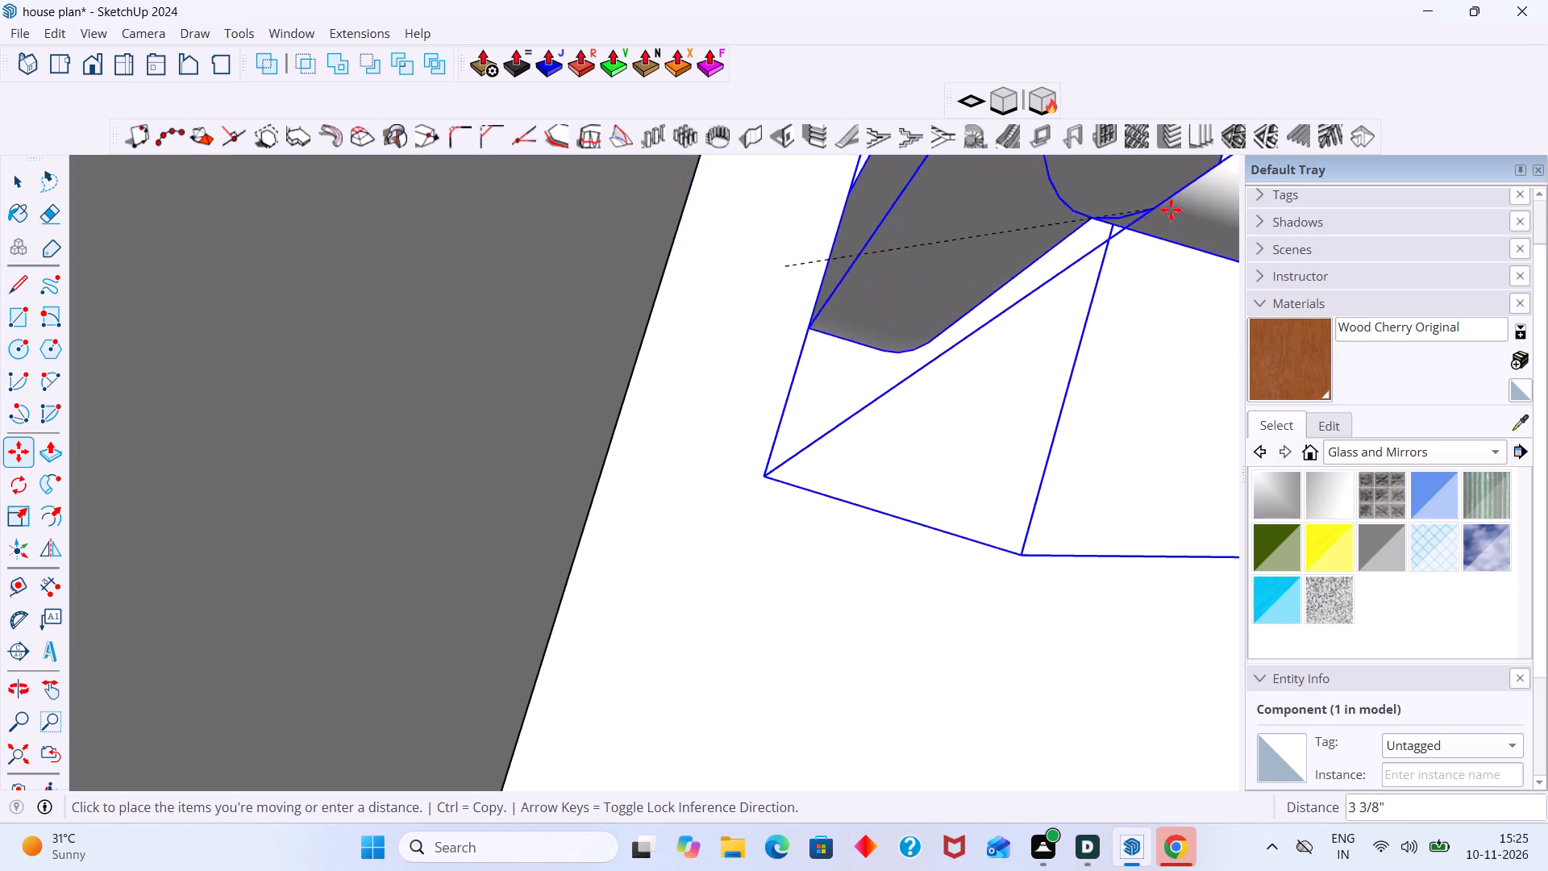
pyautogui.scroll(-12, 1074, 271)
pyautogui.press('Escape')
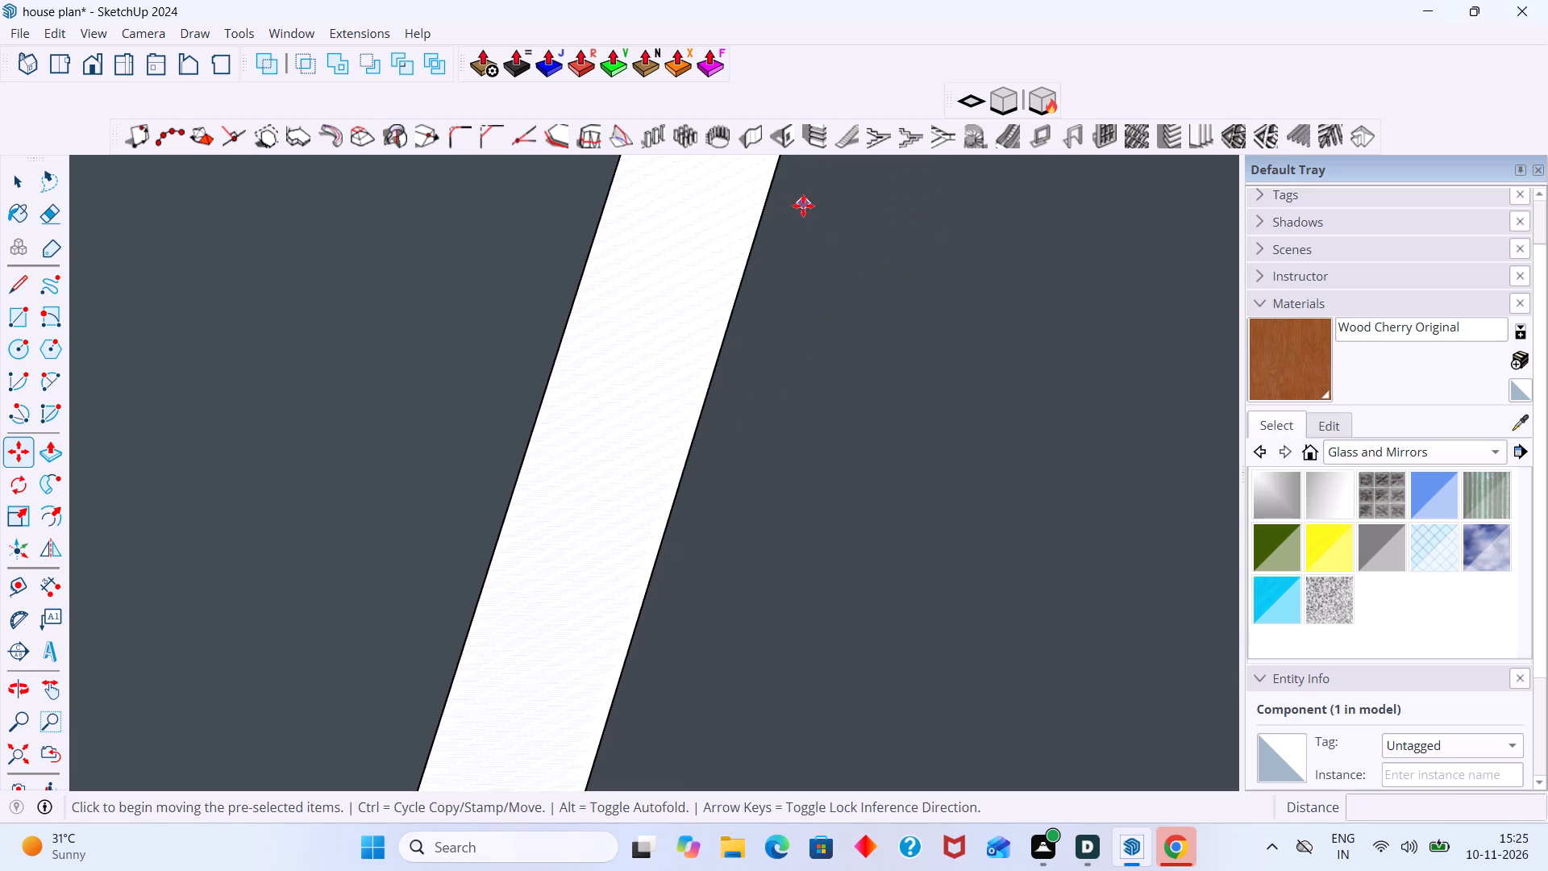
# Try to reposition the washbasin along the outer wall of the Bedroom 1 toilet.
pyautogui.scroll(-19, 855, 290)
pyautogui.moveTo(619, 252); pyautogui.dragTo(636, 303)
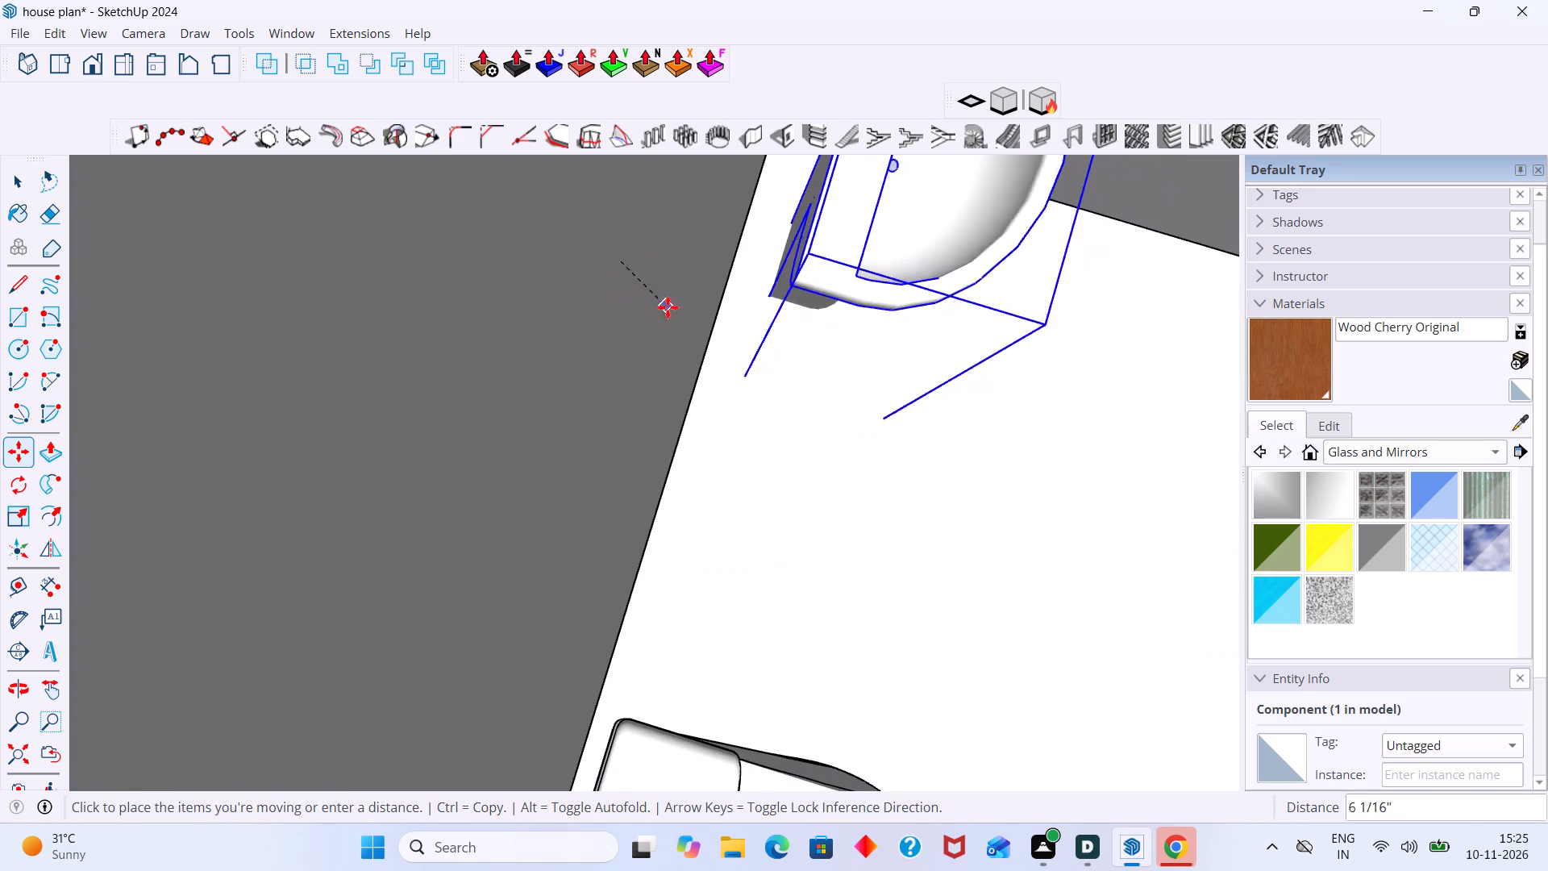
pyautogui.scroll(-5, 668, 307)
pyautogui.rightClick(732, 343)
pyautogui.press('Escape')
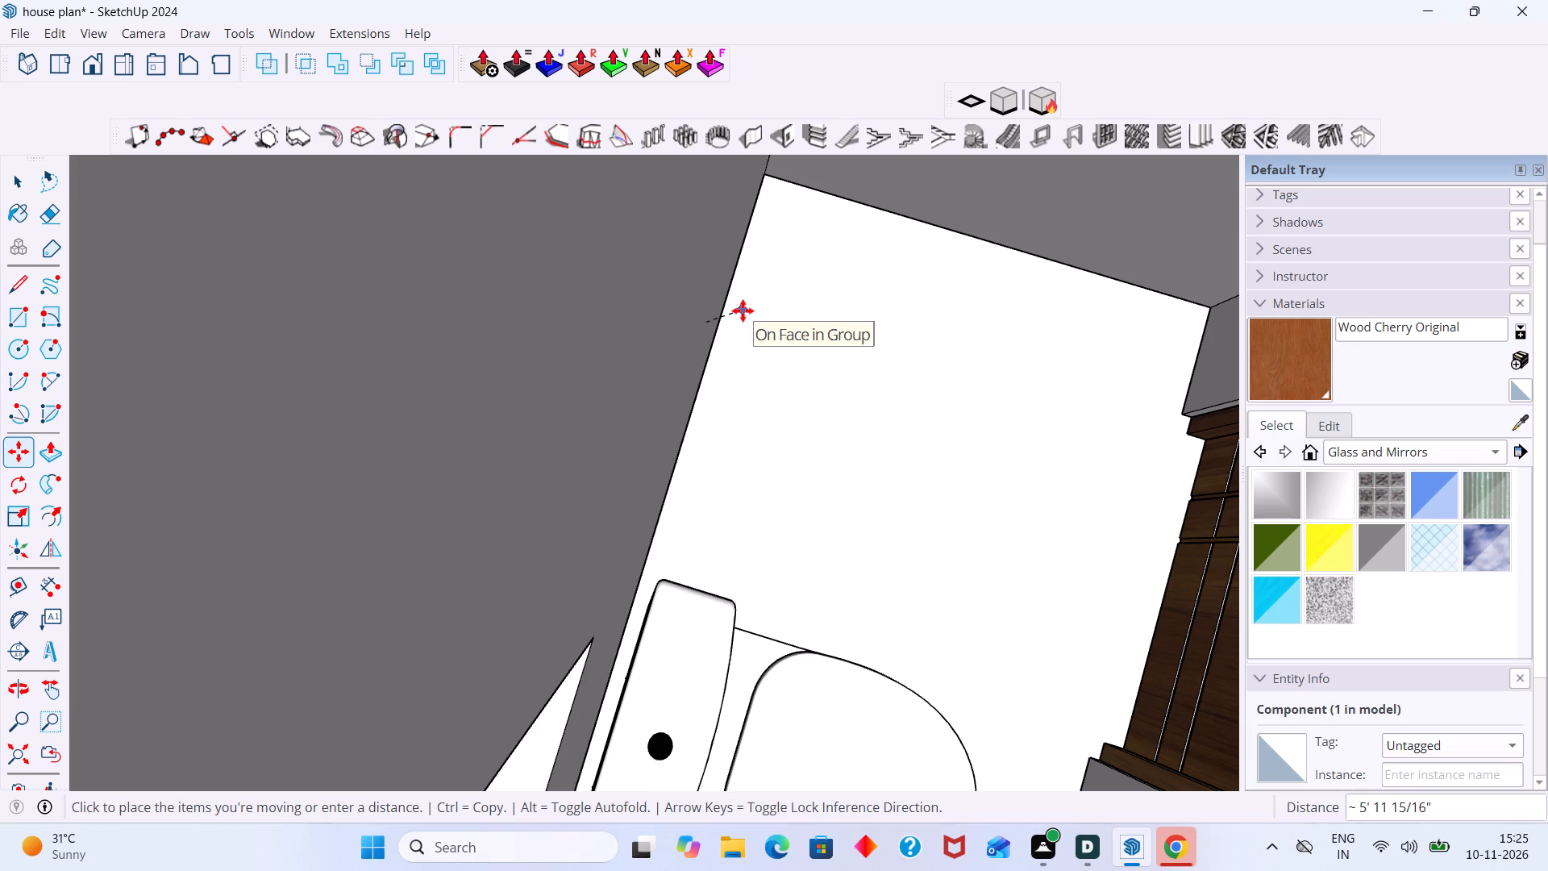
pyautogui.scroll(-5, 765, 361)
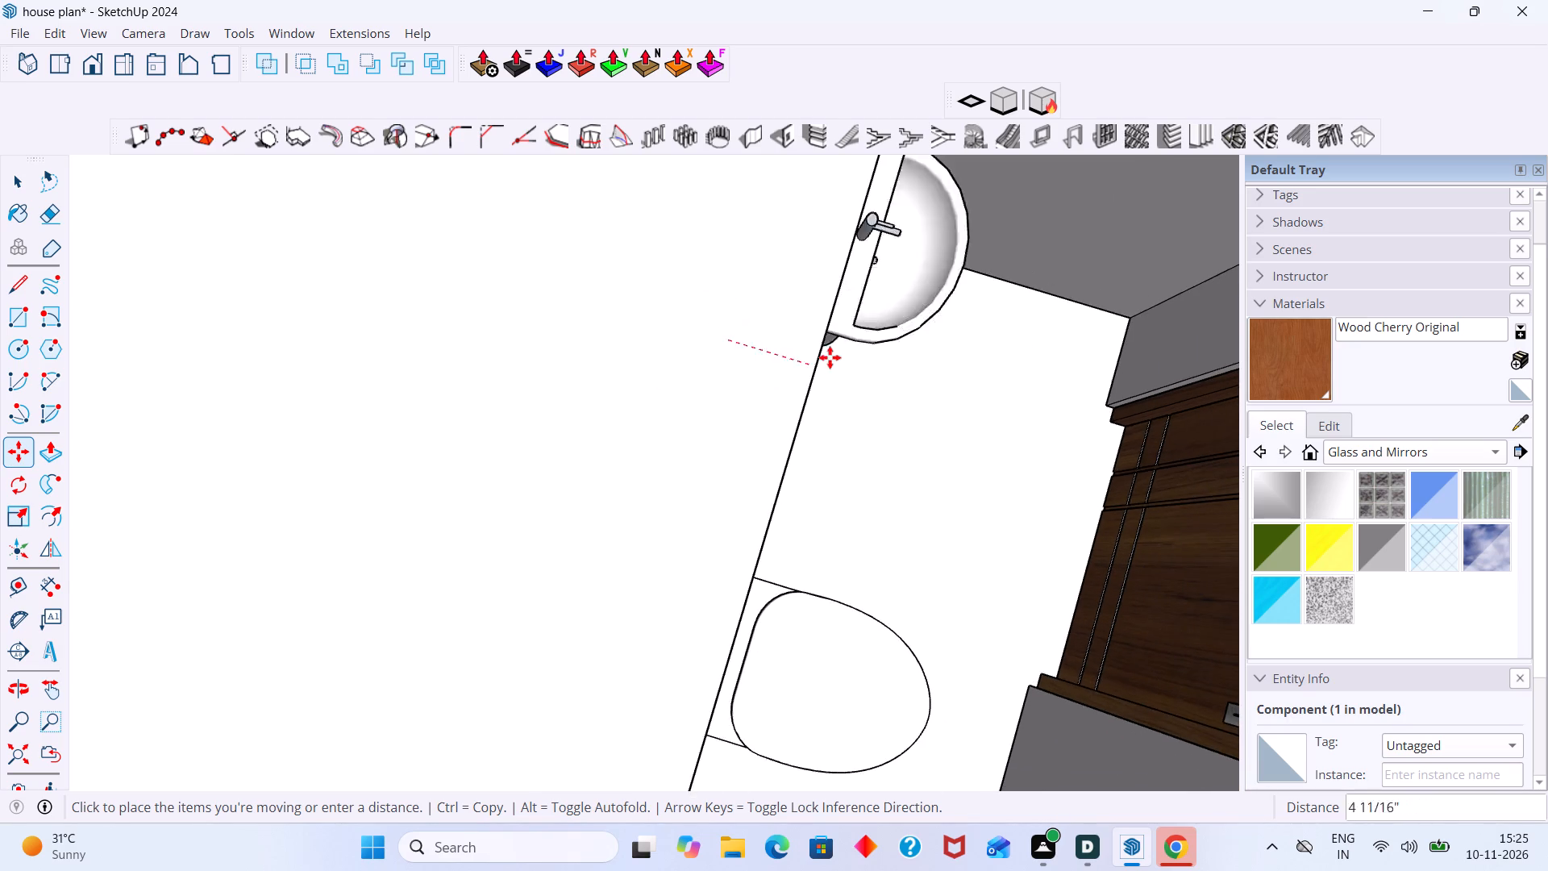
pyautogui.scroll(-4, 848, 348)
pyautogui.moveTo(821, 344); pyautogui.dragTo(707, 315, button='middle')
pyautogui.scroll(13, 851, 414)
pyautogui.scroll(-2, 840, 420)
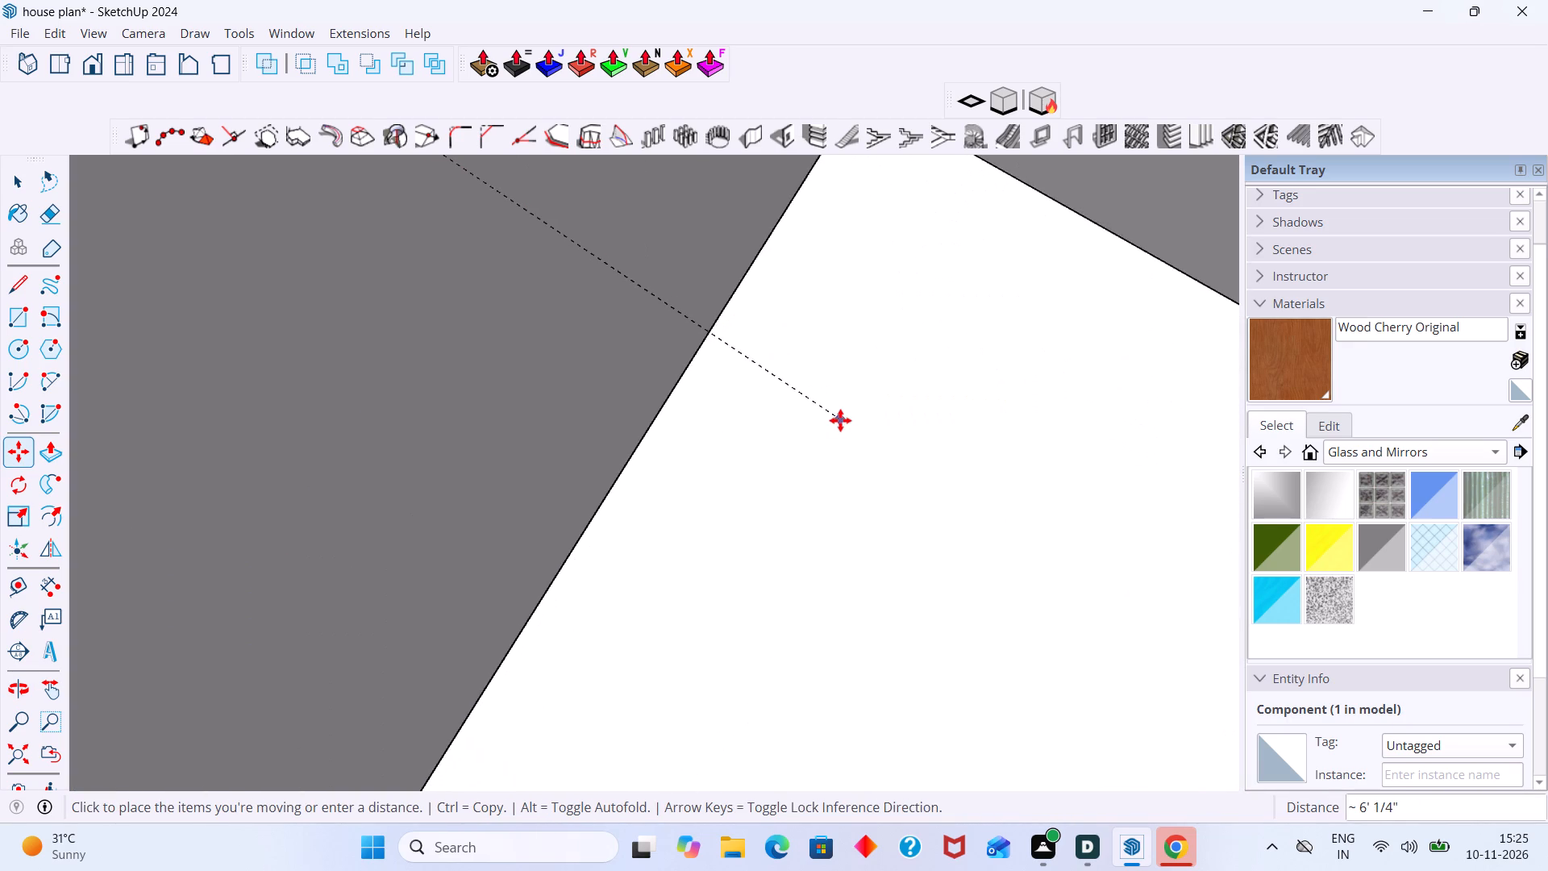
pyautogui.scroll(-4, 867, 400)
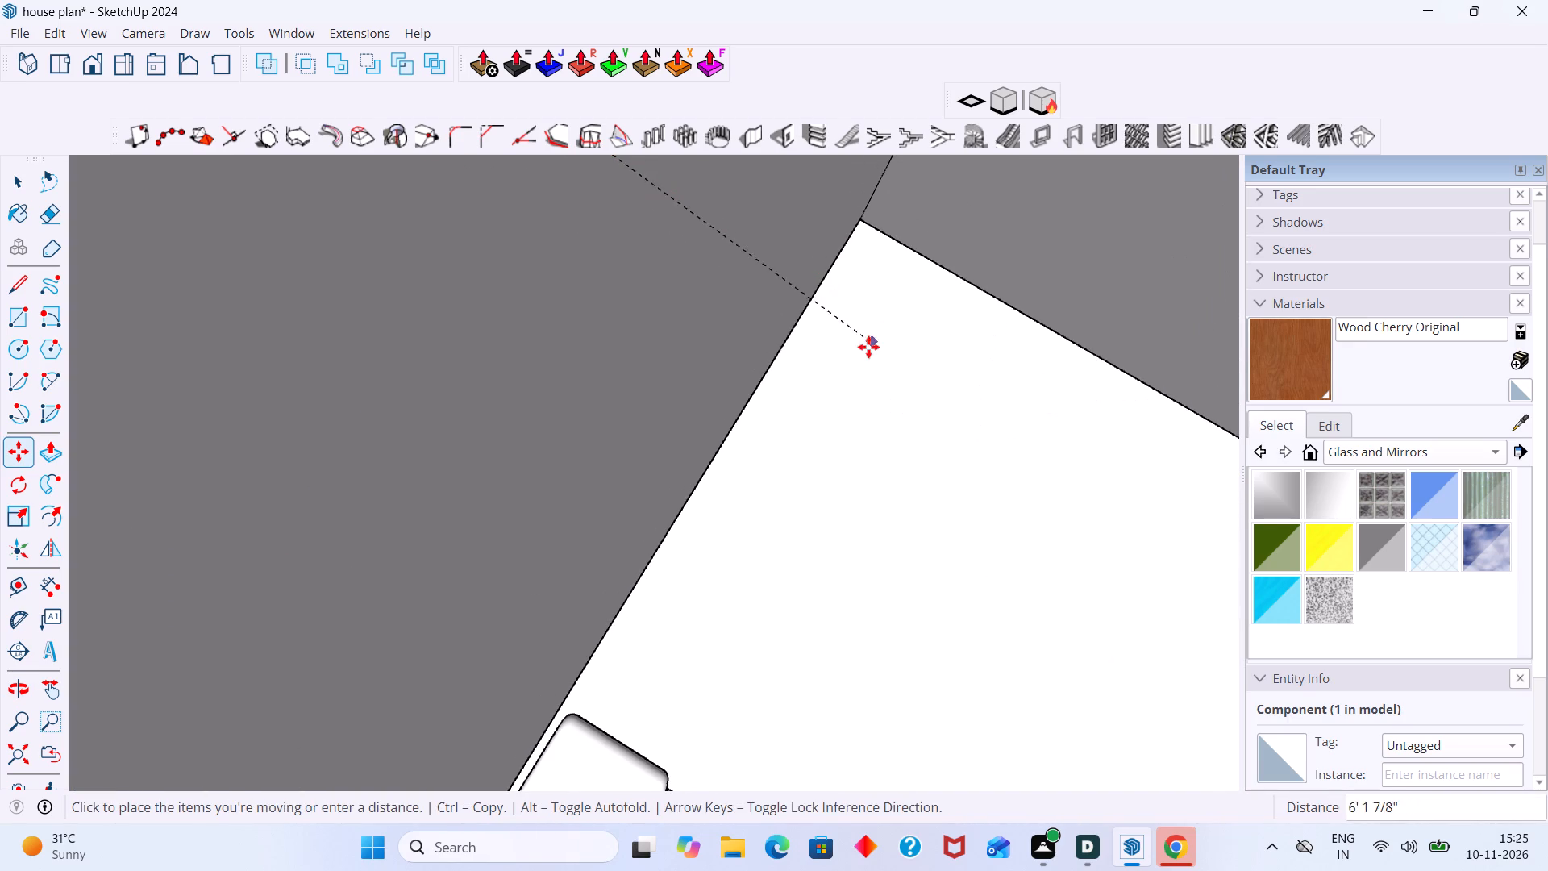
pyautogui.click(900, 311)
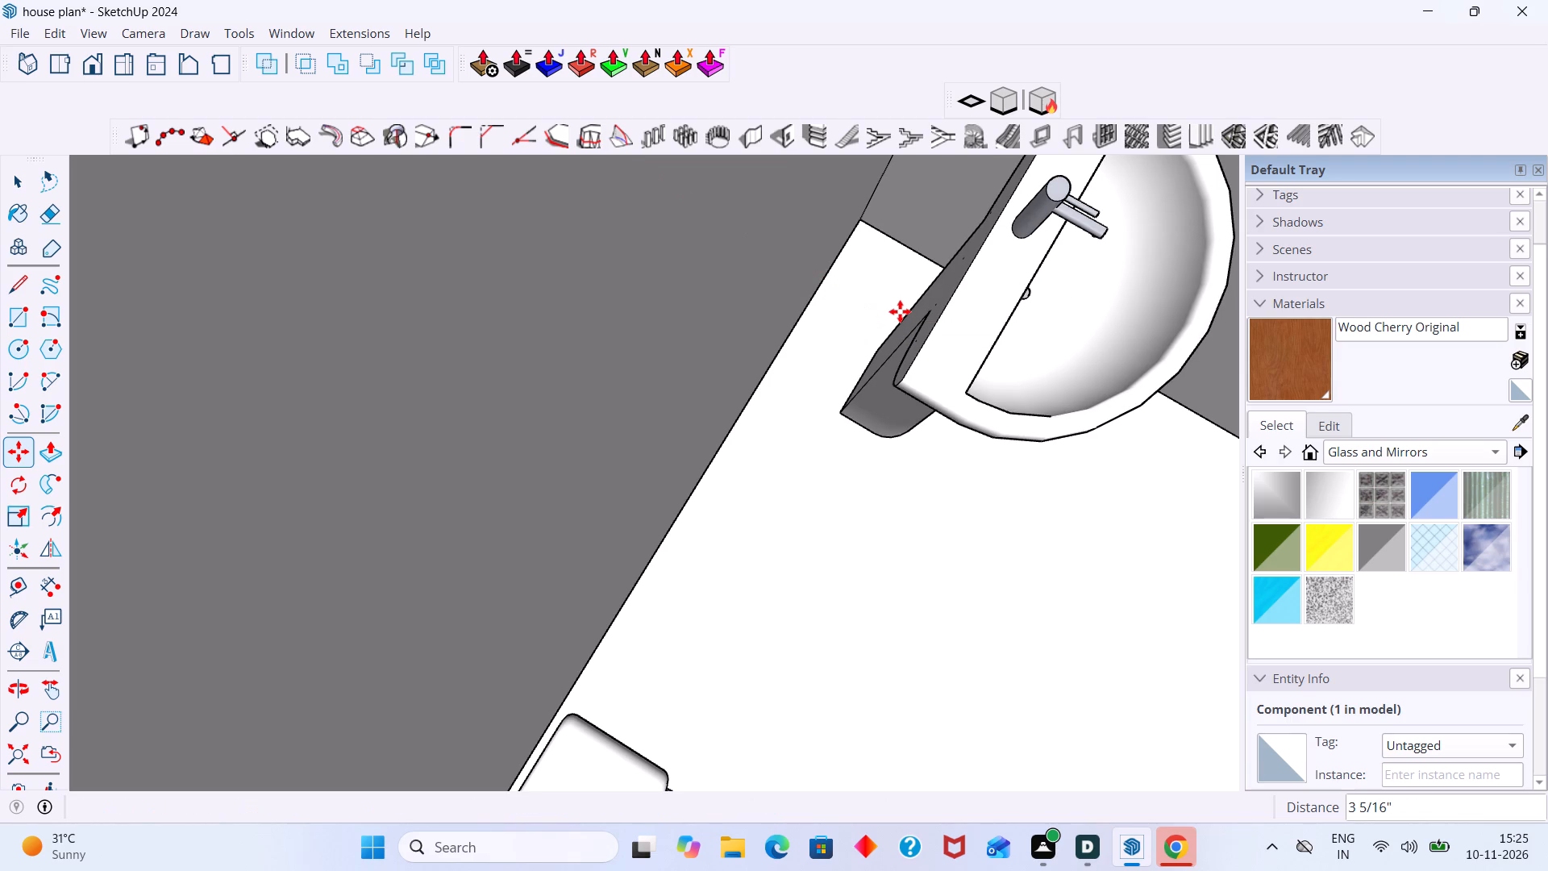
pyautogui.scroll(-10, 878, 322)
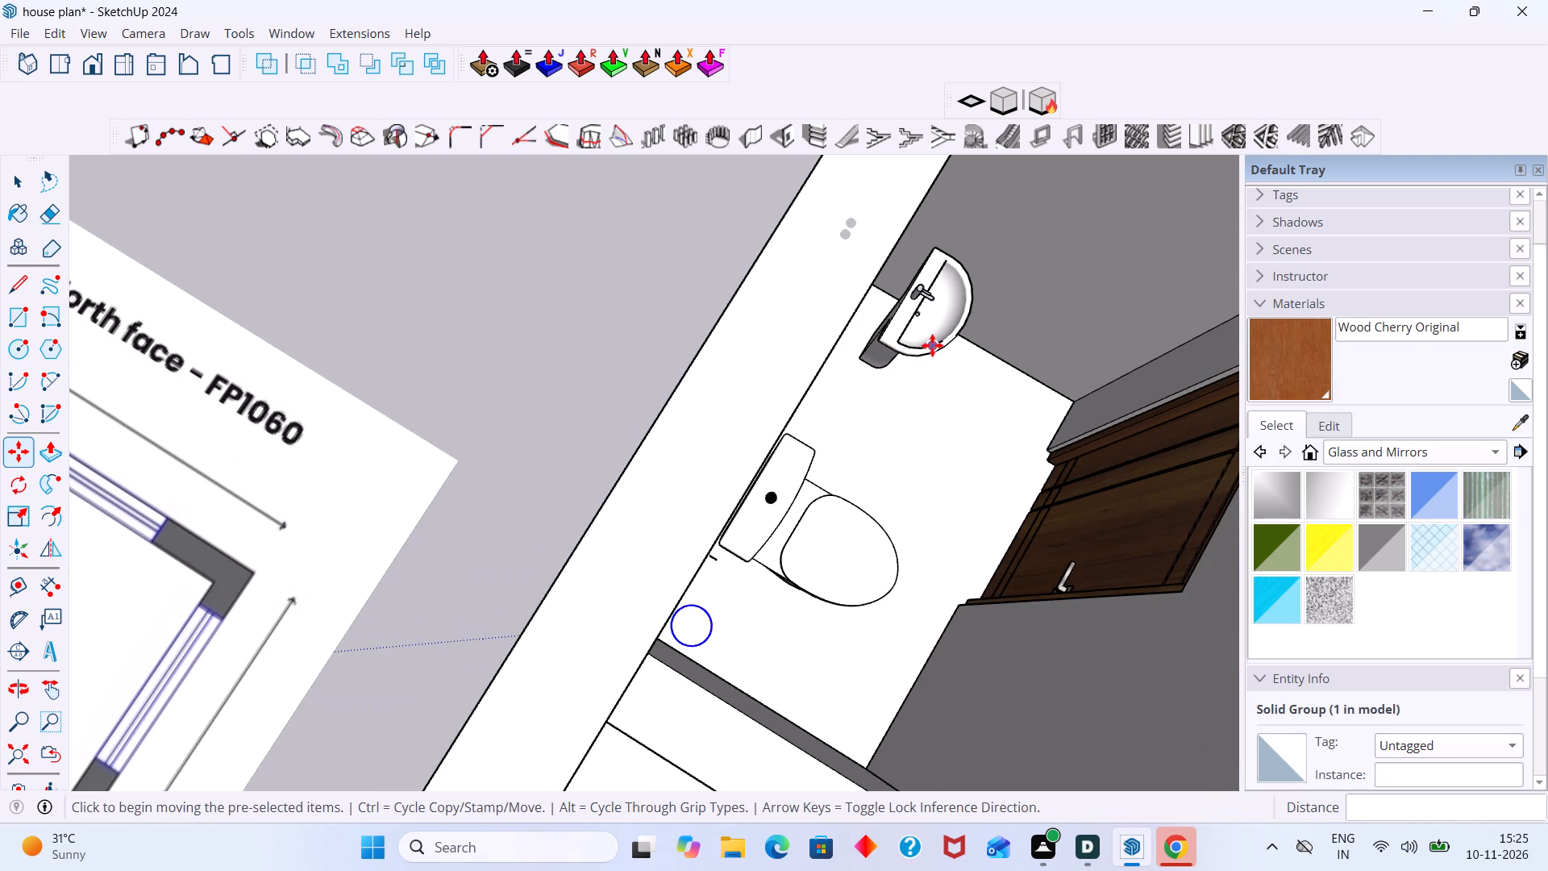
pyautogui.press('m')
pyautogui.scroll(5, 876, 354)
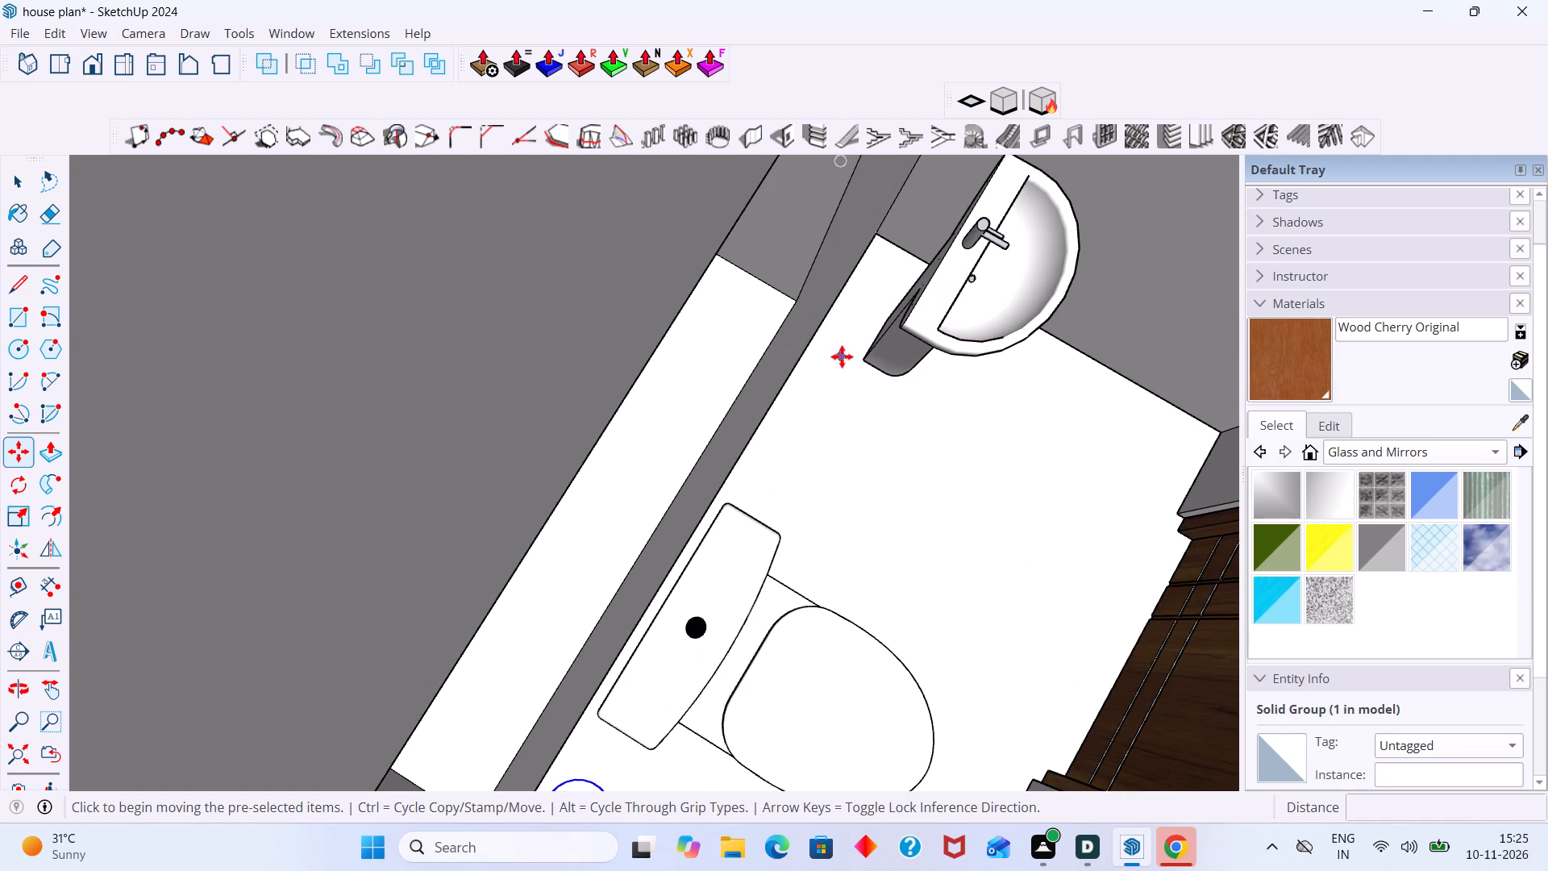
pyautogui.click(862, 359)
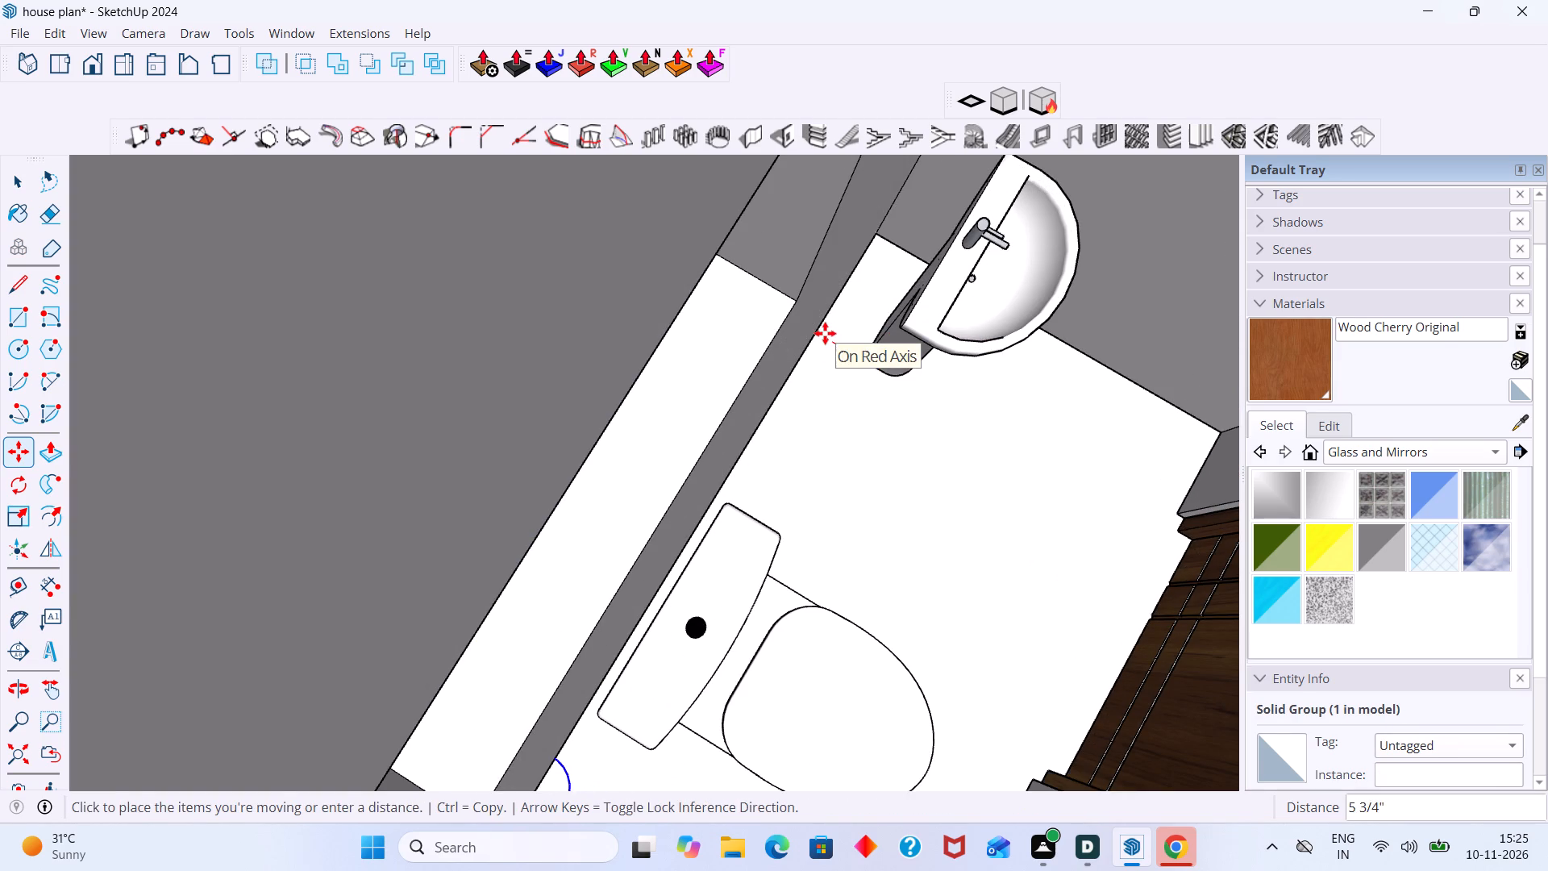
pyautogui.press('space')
# Move the washbasin about 6 3/4" by its bottom back corner onto the outer wall's floor edge in the Bedroom 1 toilet.
pyautogui.click(888, 340)
pyautogui.press('m')
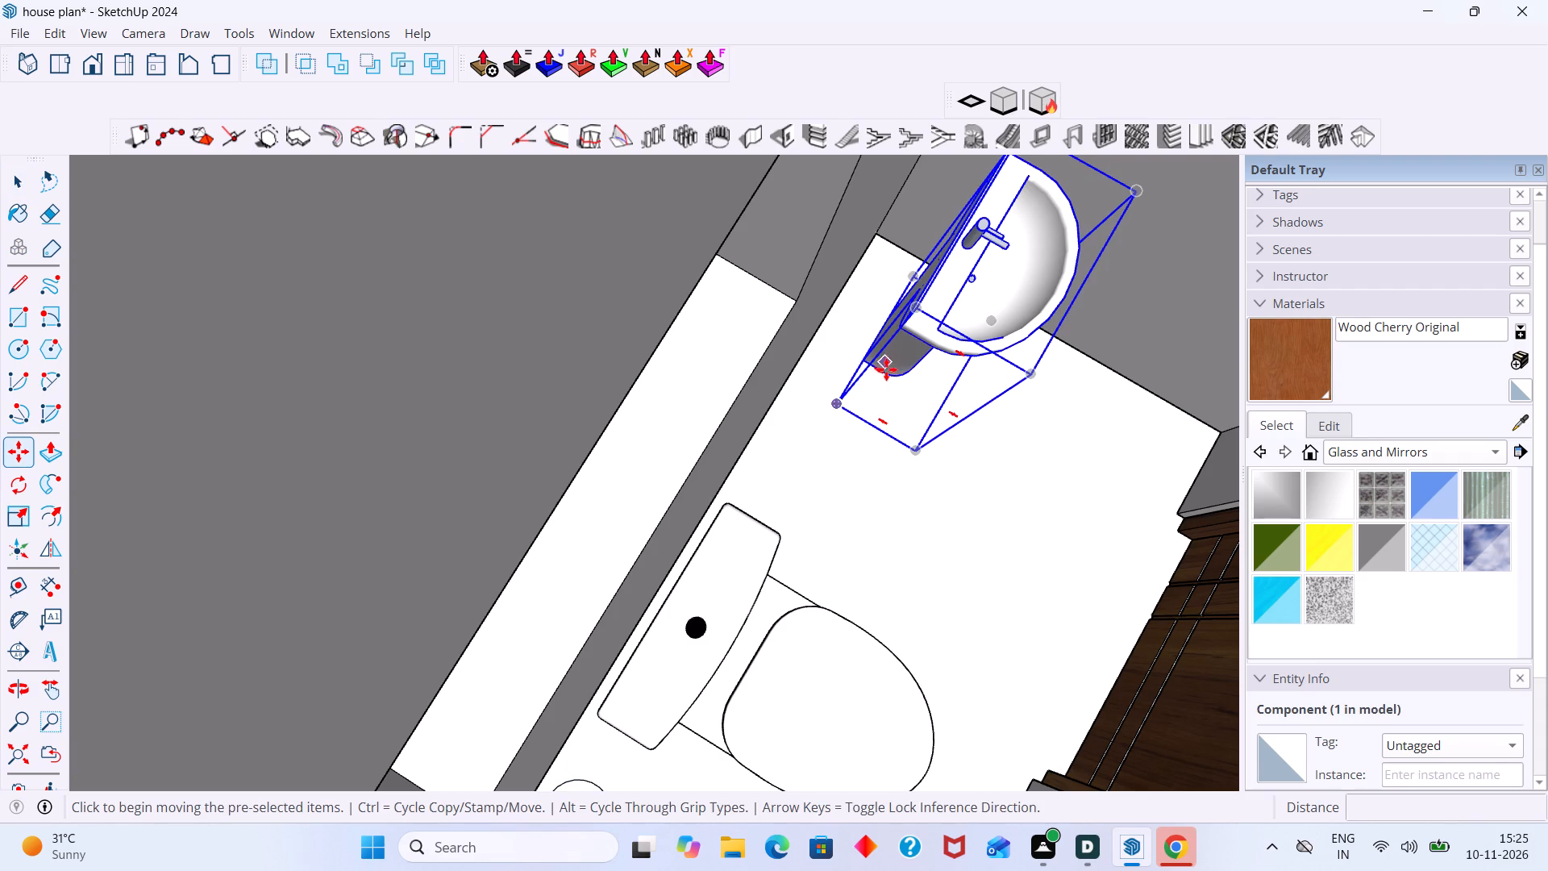
pyautogui.click(838, 402)
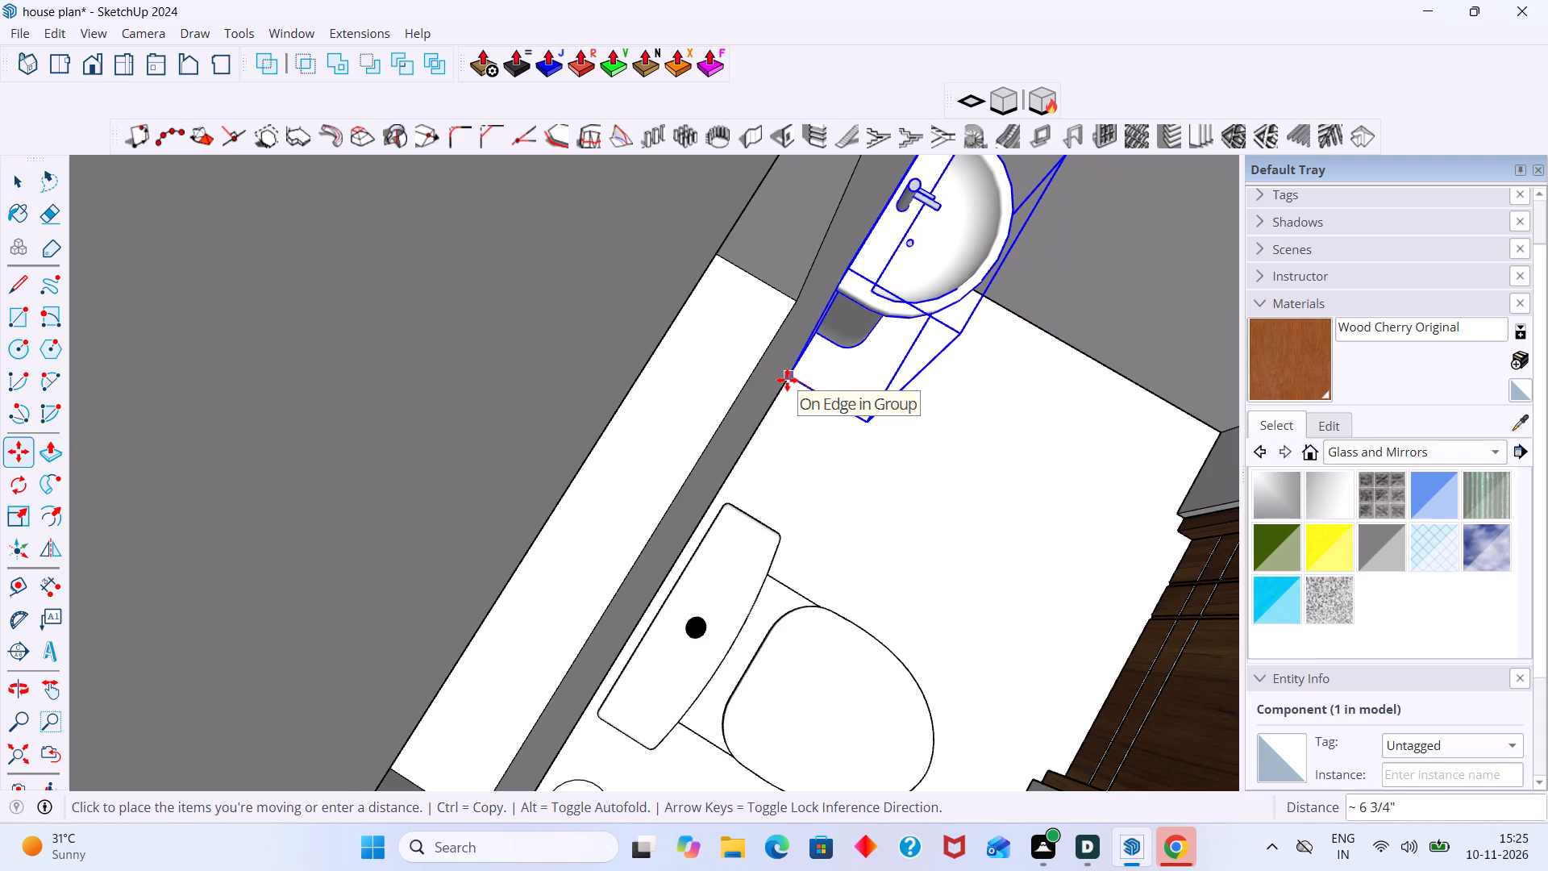
pyautogui.click(787, 380)
pyautogui.press('space')
pyautogui.scroll(-7, 807, 394)
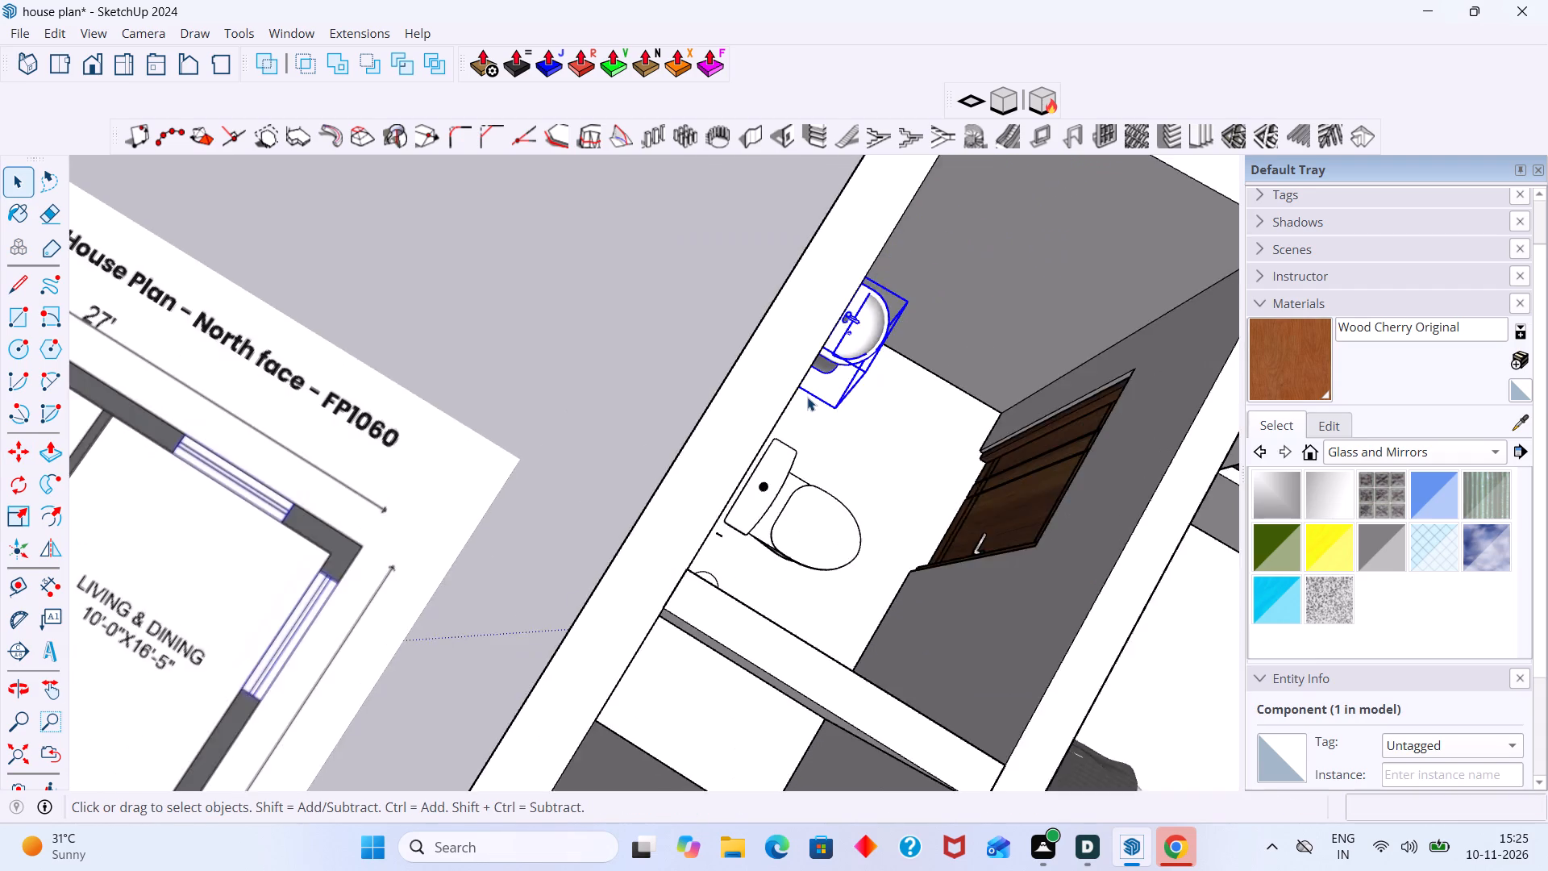
pyautogui.scroll(-4, 807, 397)
pyautogui.moveTo(738, 387); pyautogui.dragTo(640, 349, button='middle')
pyautogui.scroll(-1, 639, 352)
pyautogui.click(747, 274)
# Move the washbasin about 2 7/16" sideways by its back corner into the wall corner of the Bedroom 1 toilet.
pyautogui.moveTo(835, 356); pyautogui.dragTo(733, 348, button='middle')
pyautogui.scroll(2, 934, 490)
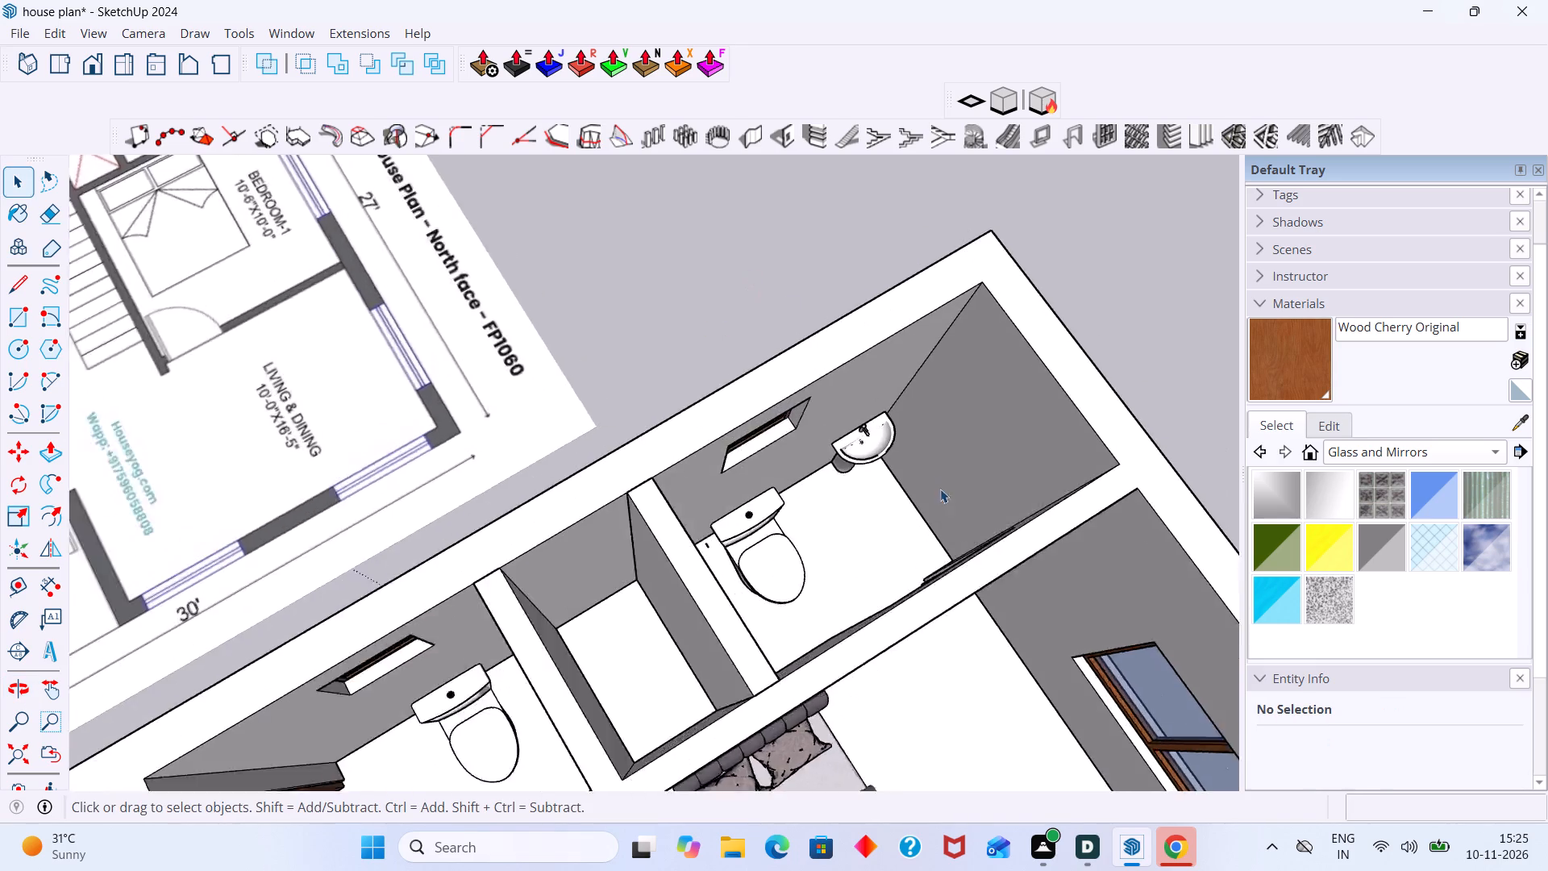
pyautogui.scroll(11, 940, 489)
pyautogui.click(836, 445)
pyautogui.scroll(1, 837, 449)
pyautogui.moveTo(837, 449); pyautogui.dragTo(638, 366, button='middle')
pyautogui.scroll(-4, 811, 495)
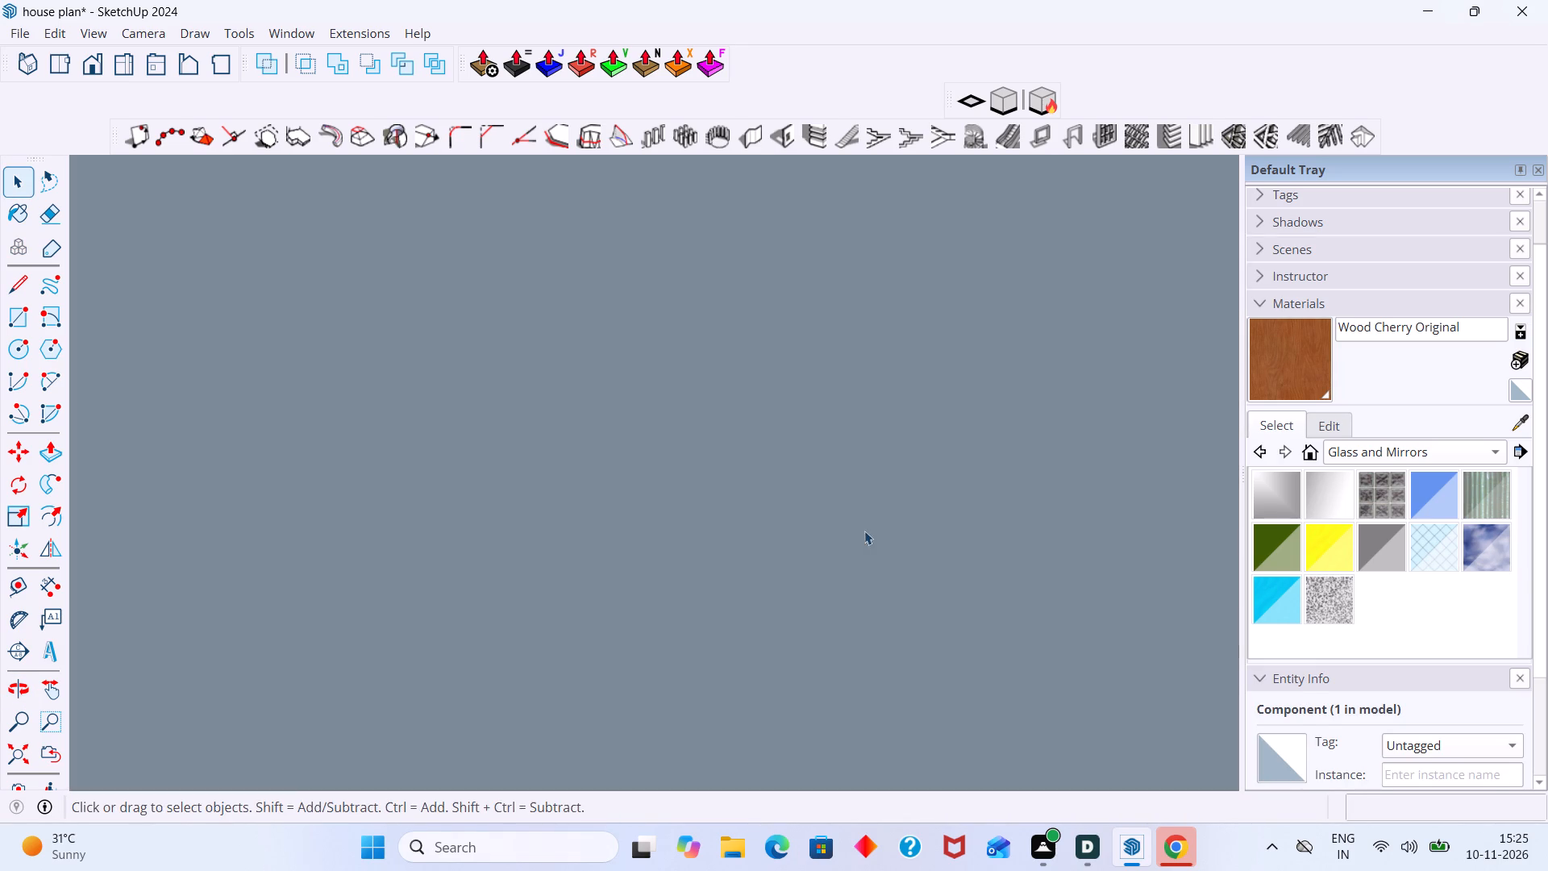
pyautogui.moveTo(863, 515); pyautogui.dragTo(814, 496, button='middle')
pyautogui.scroll(-3, 770, 494)
pyautogui.click(4, 753)
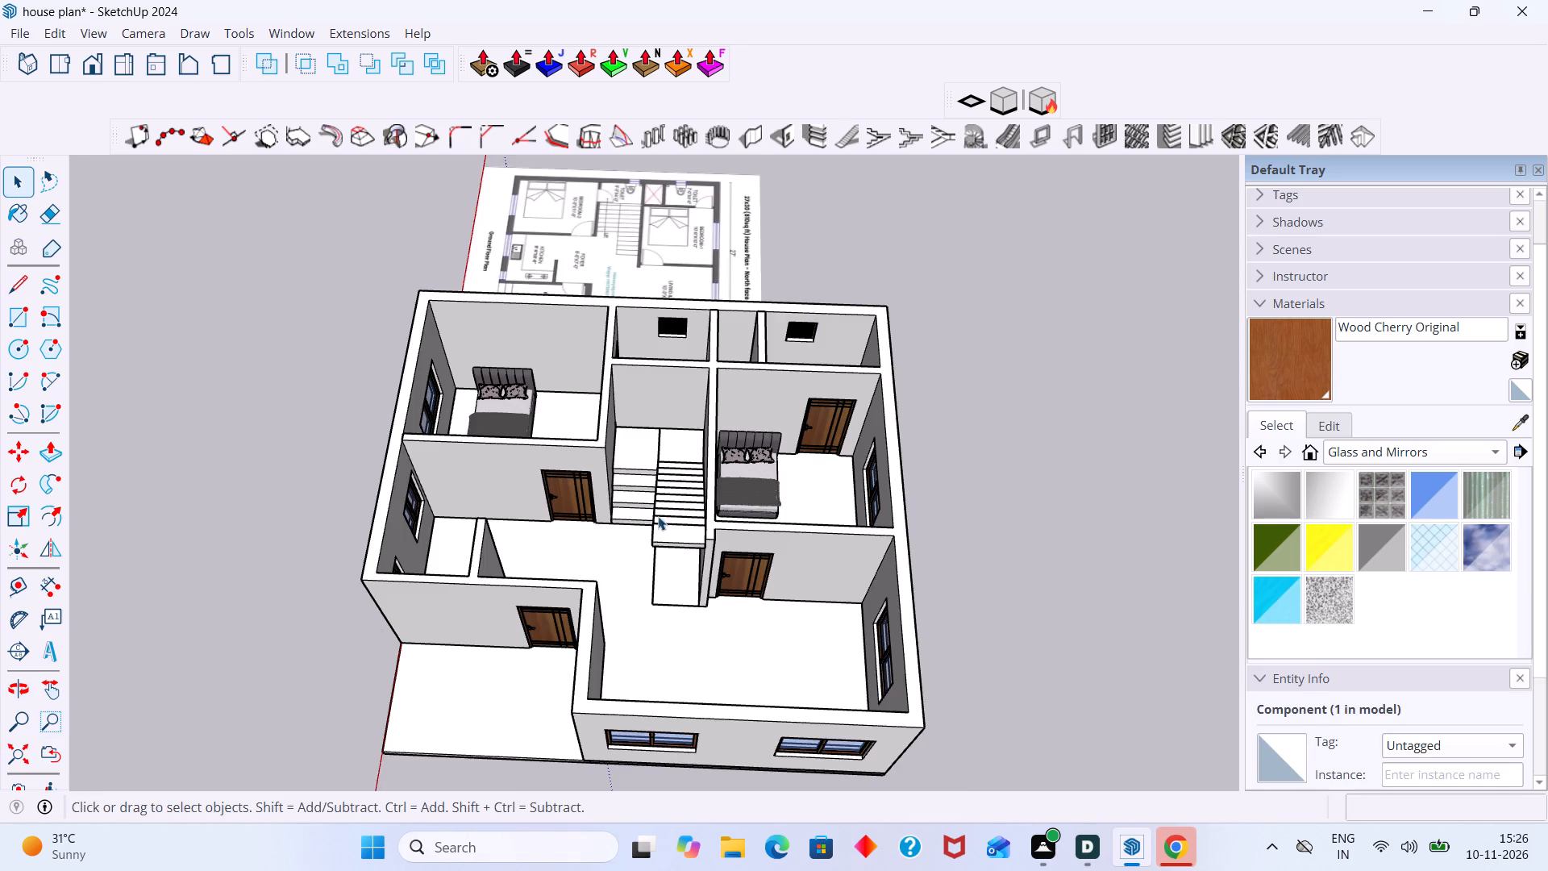
pyautogui.scroll(2, 784, 443)
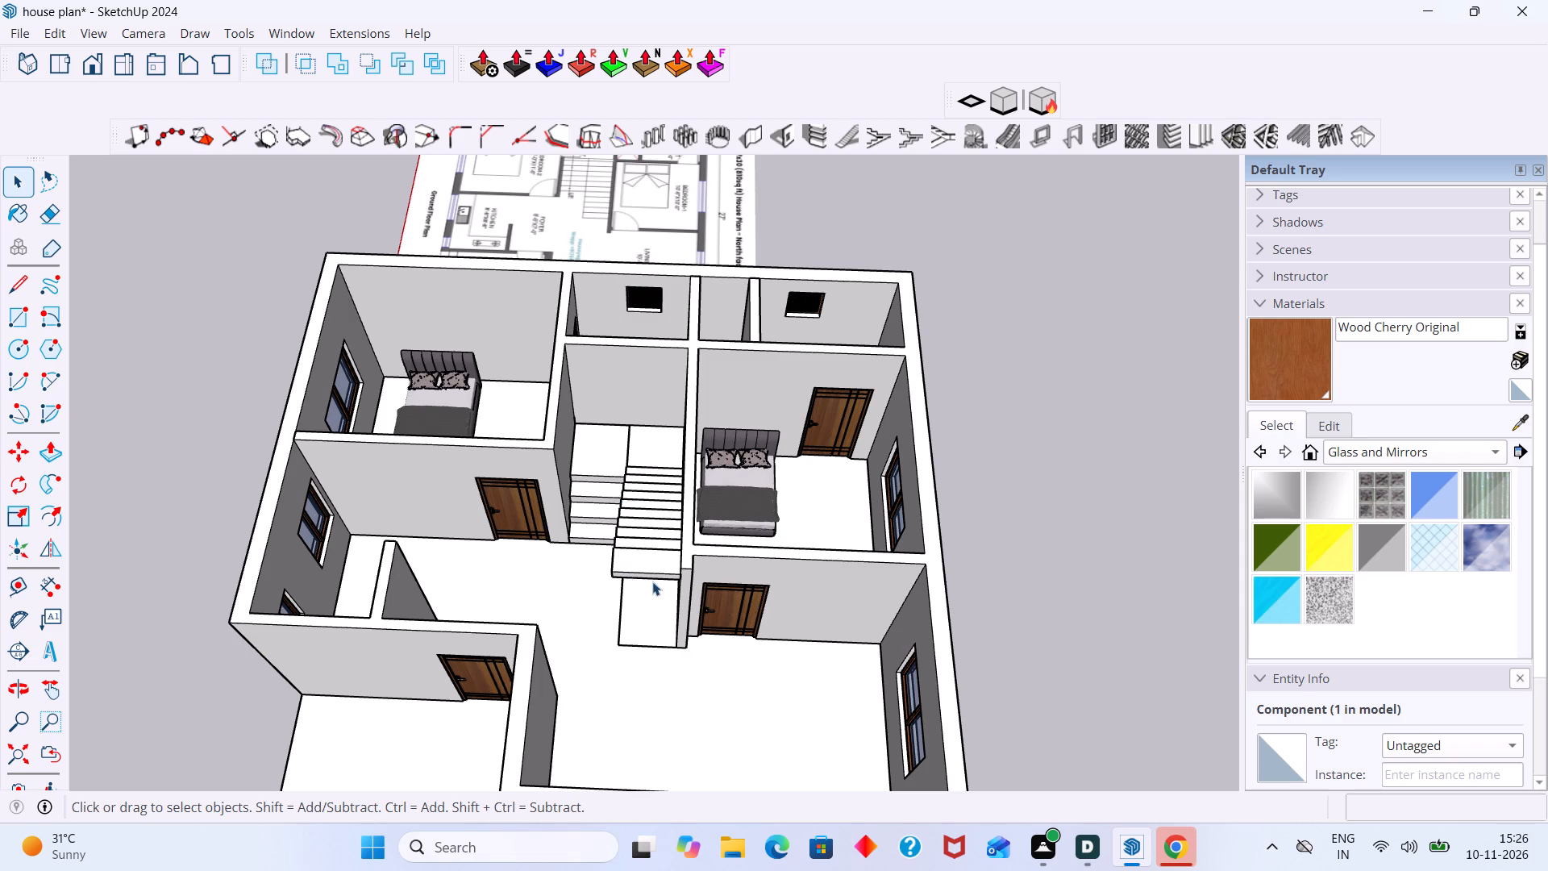
pyautogui.moveTo(687, 595); pyautogui.dragTo(729, 684, button='middle')
pyautogui.scroll(20, 928, 351)
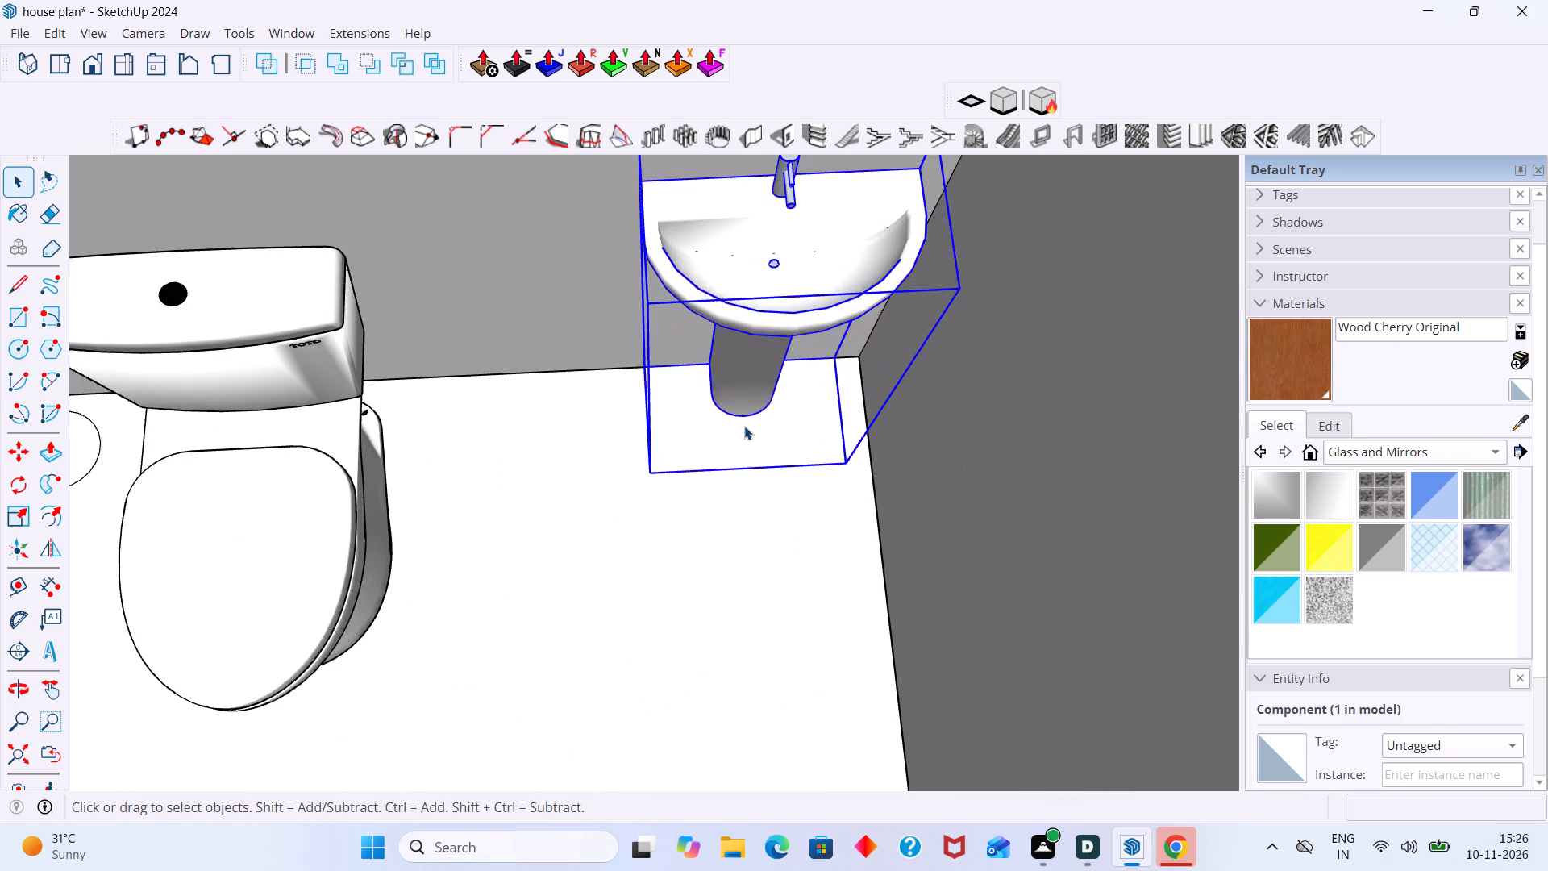
pyautogui.scroll(2, 744, 426)
pyautogui.press('m')
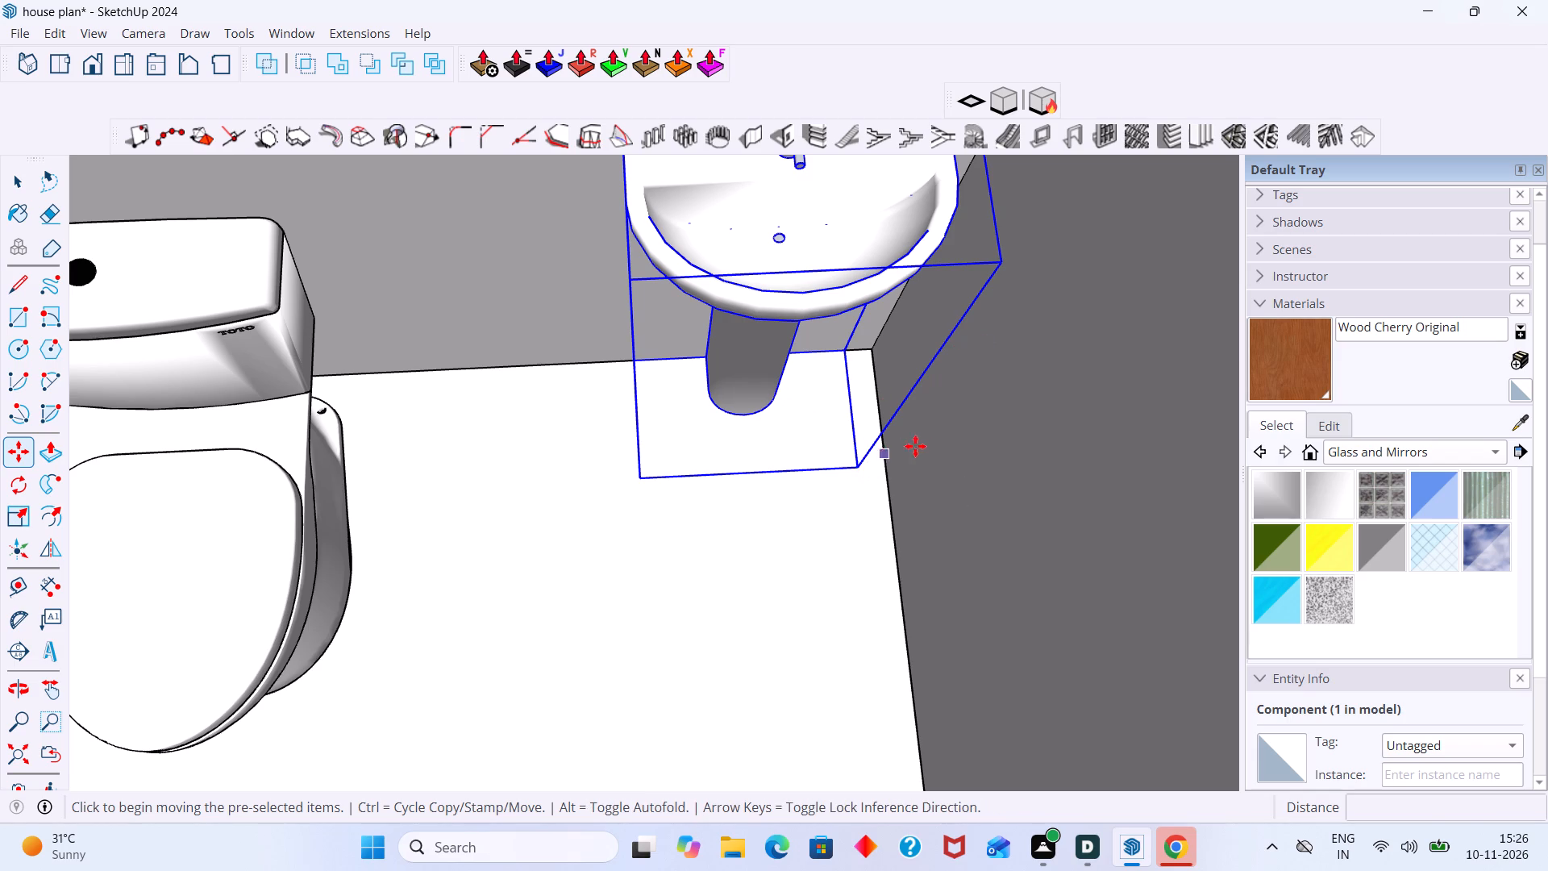
pyautogui.click(845, 348)
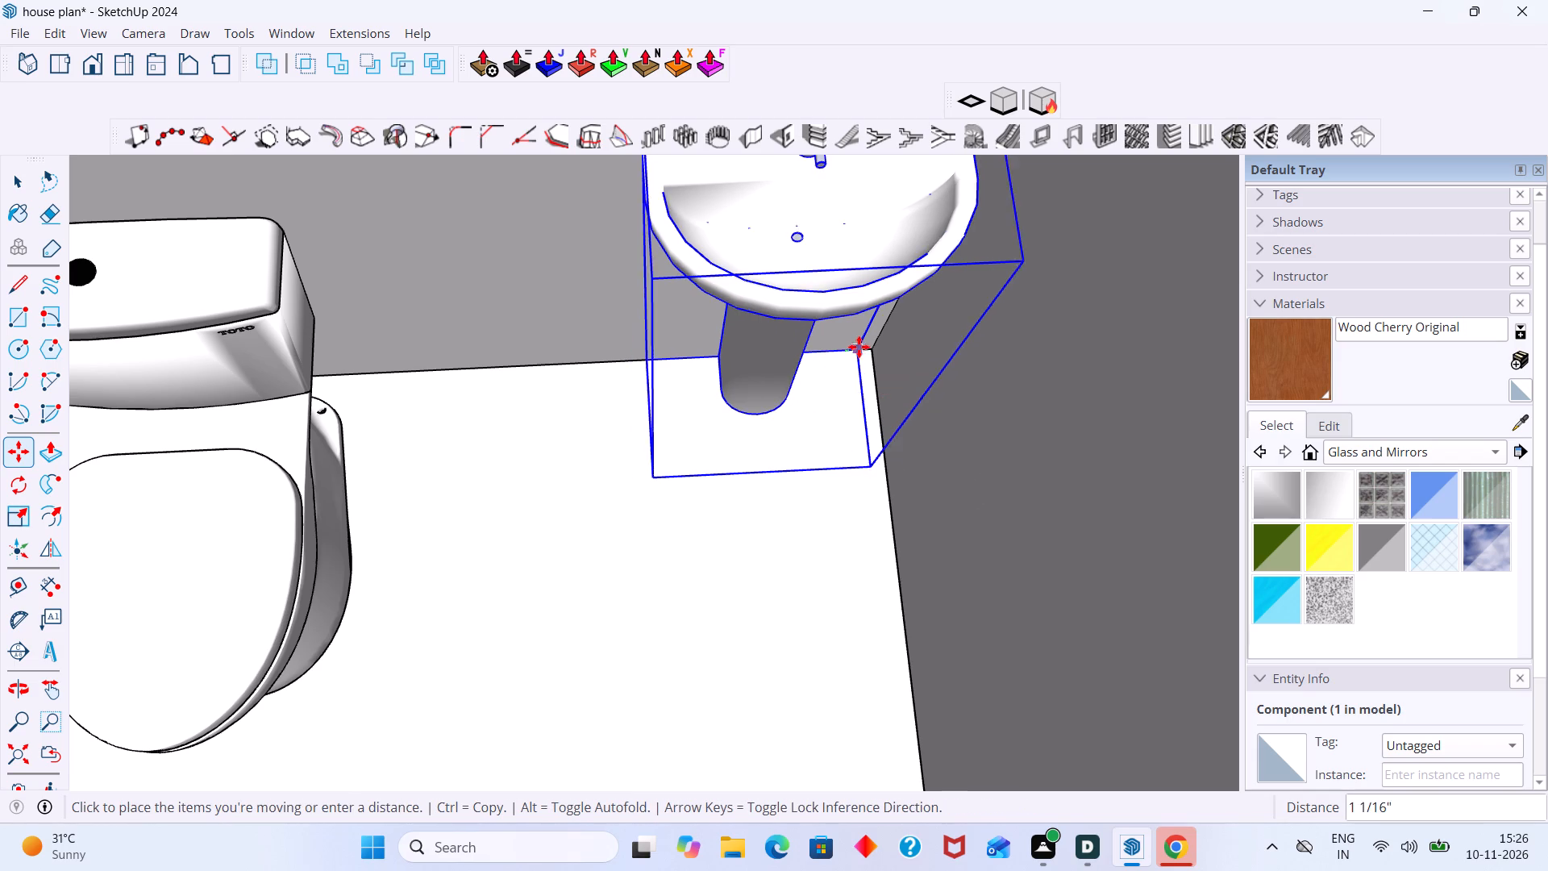
pyautogui.click(872, 345)
pyautogui.press('space')
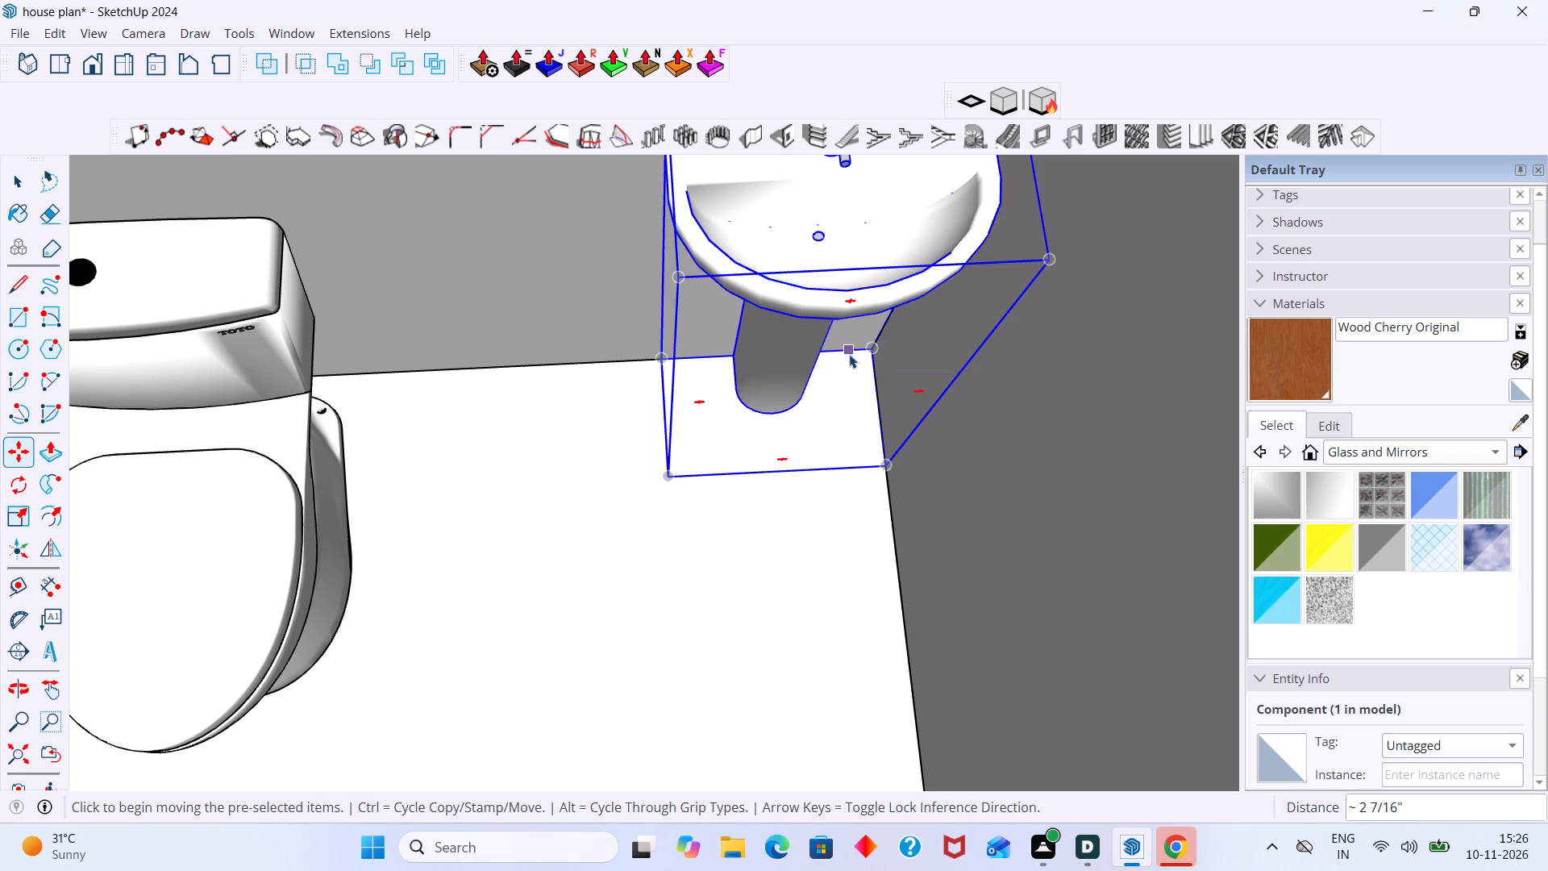
pyautogui.scroll(-20, 843, 363)
pyautogui.scroll(-13, 843, 363)
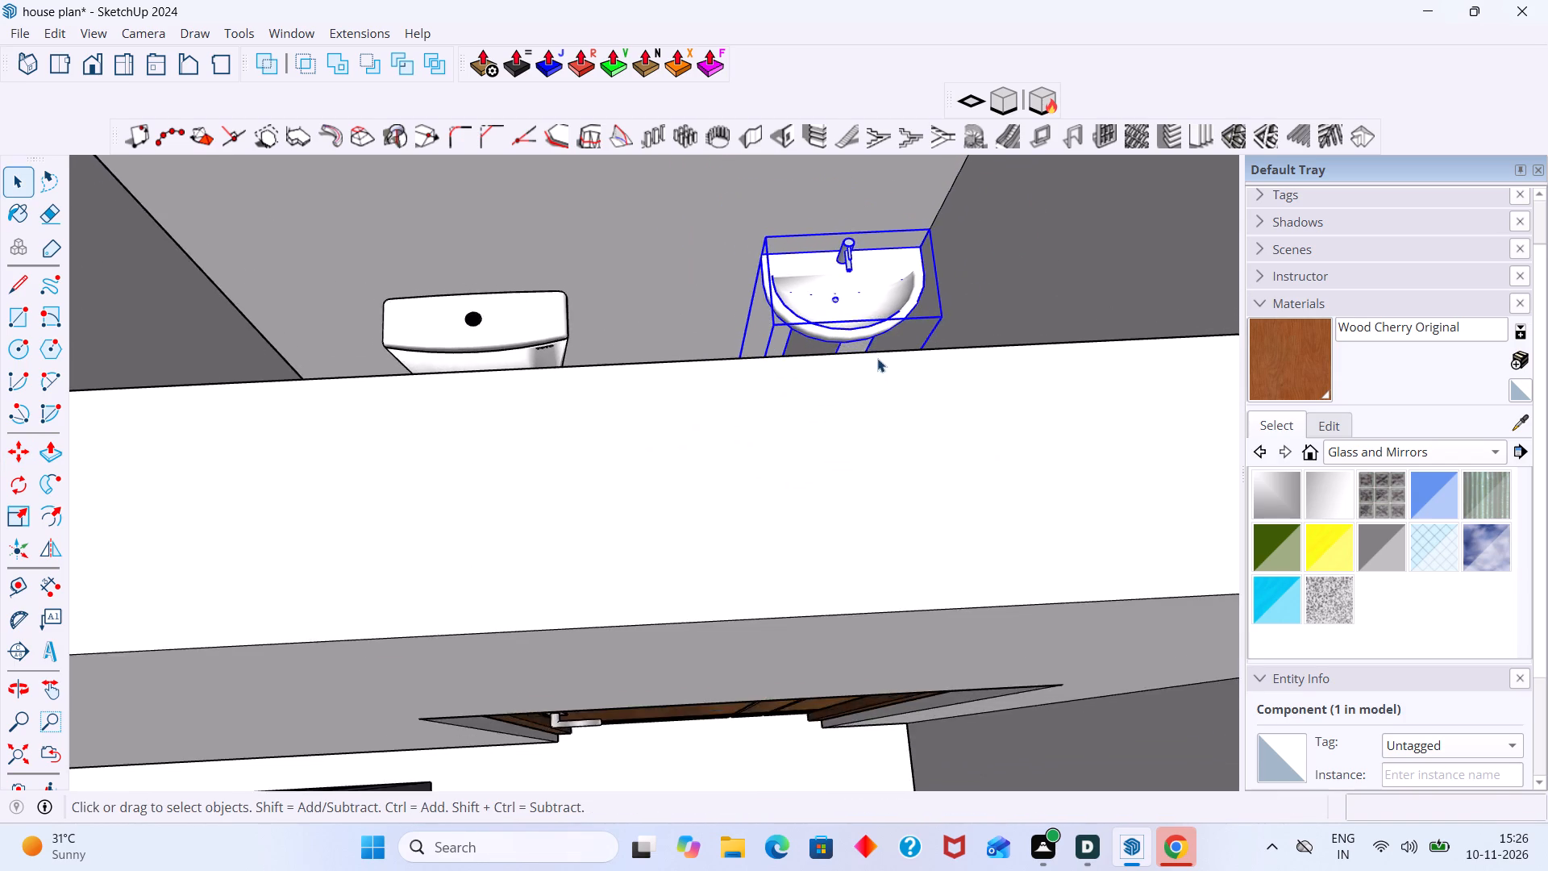
pyautogui.scroll(-17, 877, 358)
pyautogui.click(1092, 309)
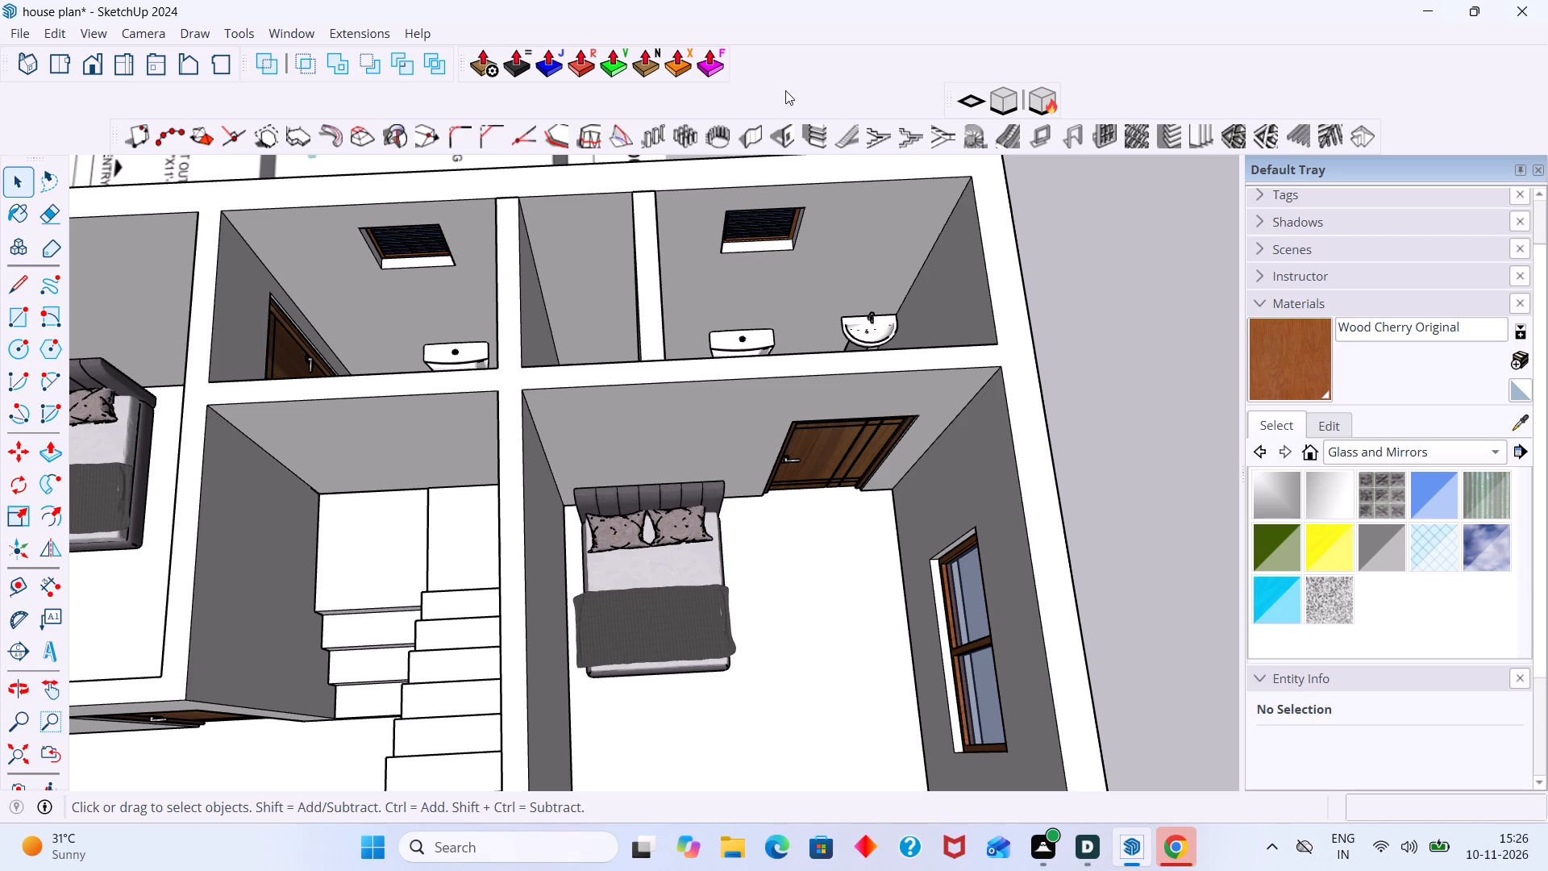
# Examine the washbasin's placement in the Bedroom 1 toilet and its surroundings from several angles.
pyautogui.scroll(-3, 851, 294)
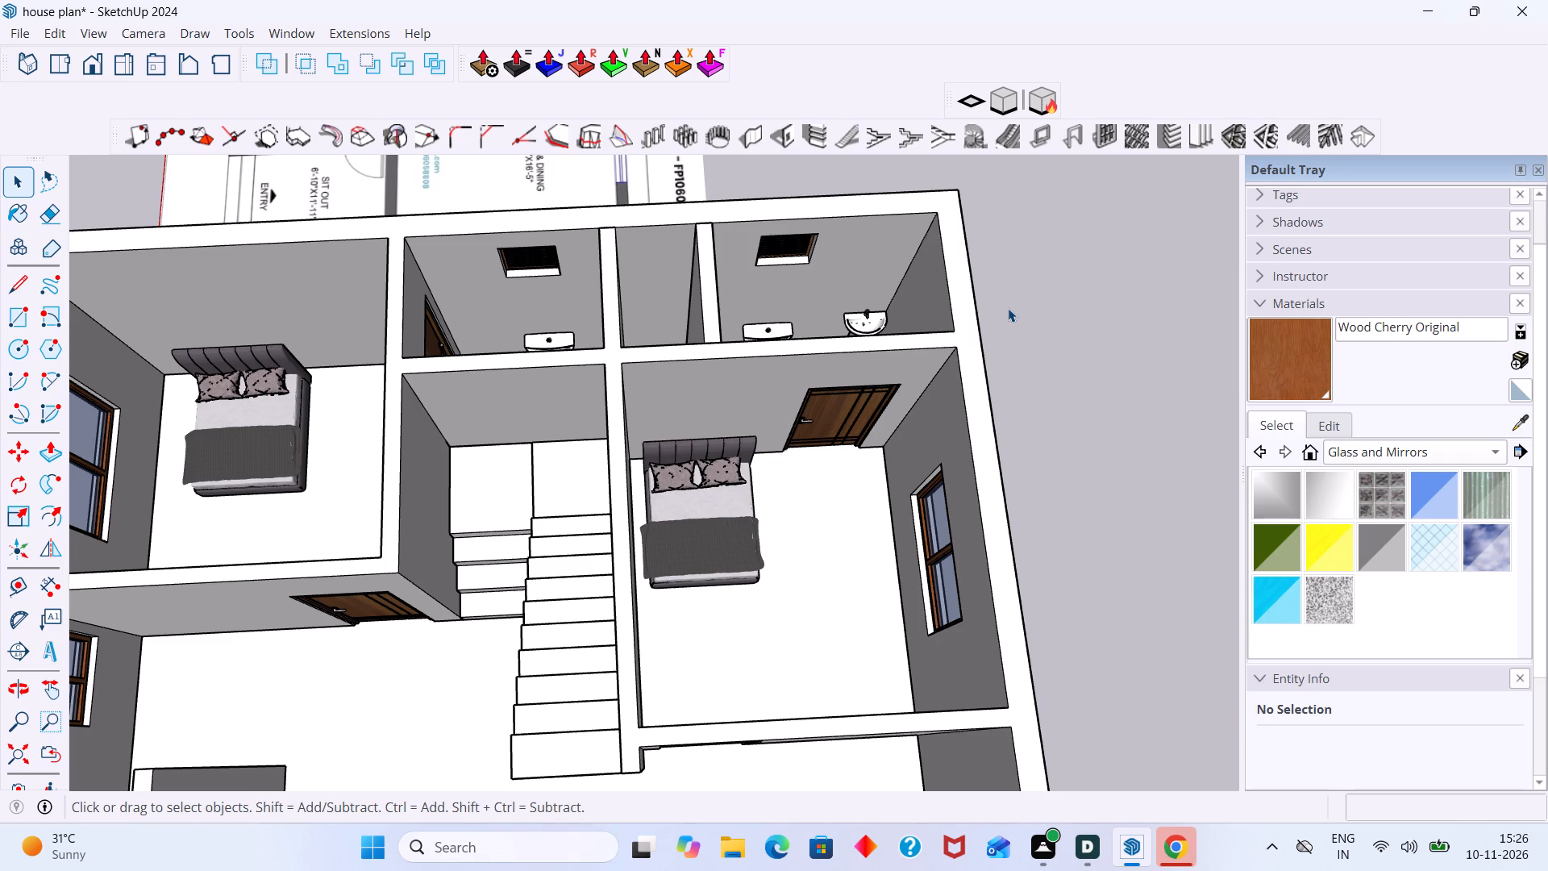
pyautogui.scroll(11, 817, 302)
pyautogui.moveTo(921, 348); pyautogui.dragTo(1088, 433, button='middle')
pyautogui.scroll(1, 843, 369)
pyautogui.scroll(-8, 835, 362)
pyautogui.scroll(3, 722, 298)
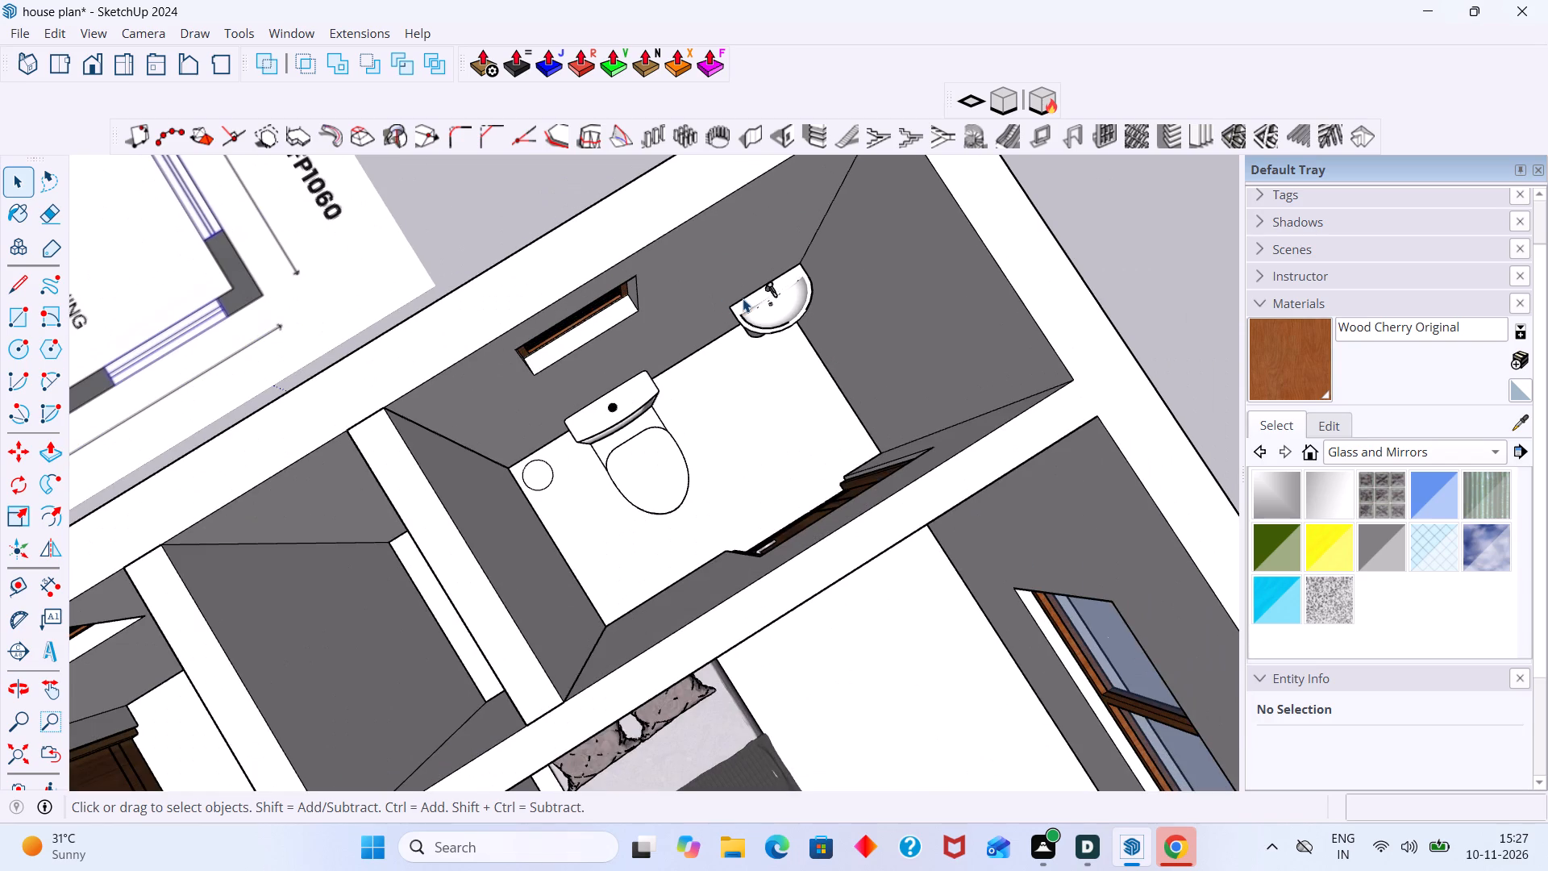
pyautogui.scroll(-3, 743, 297)
pyautogui.keyDown('shift'); pyautogui.moveTo(748, 299); pyautogui.dragTo(717, 410, button='middle'); pyautogui.keyUp('shift')
pyautogui.moveTo(718, 410); pyautogui.dragTo(666, 345, button='middle')
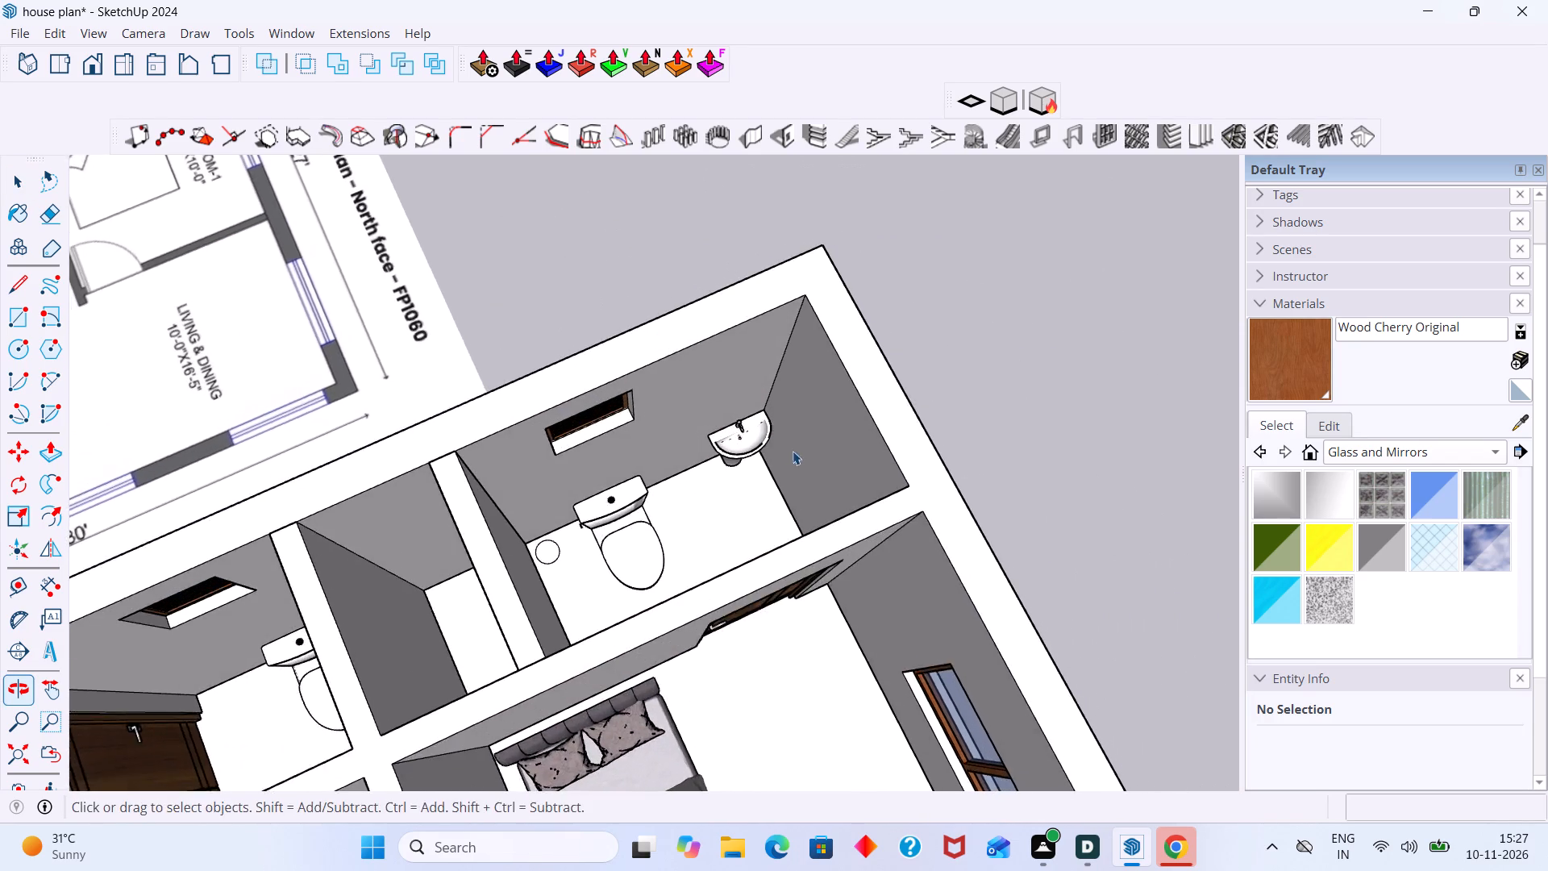
pyautogui.scroll(3, 791, 451)
pyautogui.moveTo(752, 458); pyautogui.dragTo(686, 395, button='middle')
pyautogui.scroll(14, 802, 474)
pyautogui.scroll(-5, 664, 473)
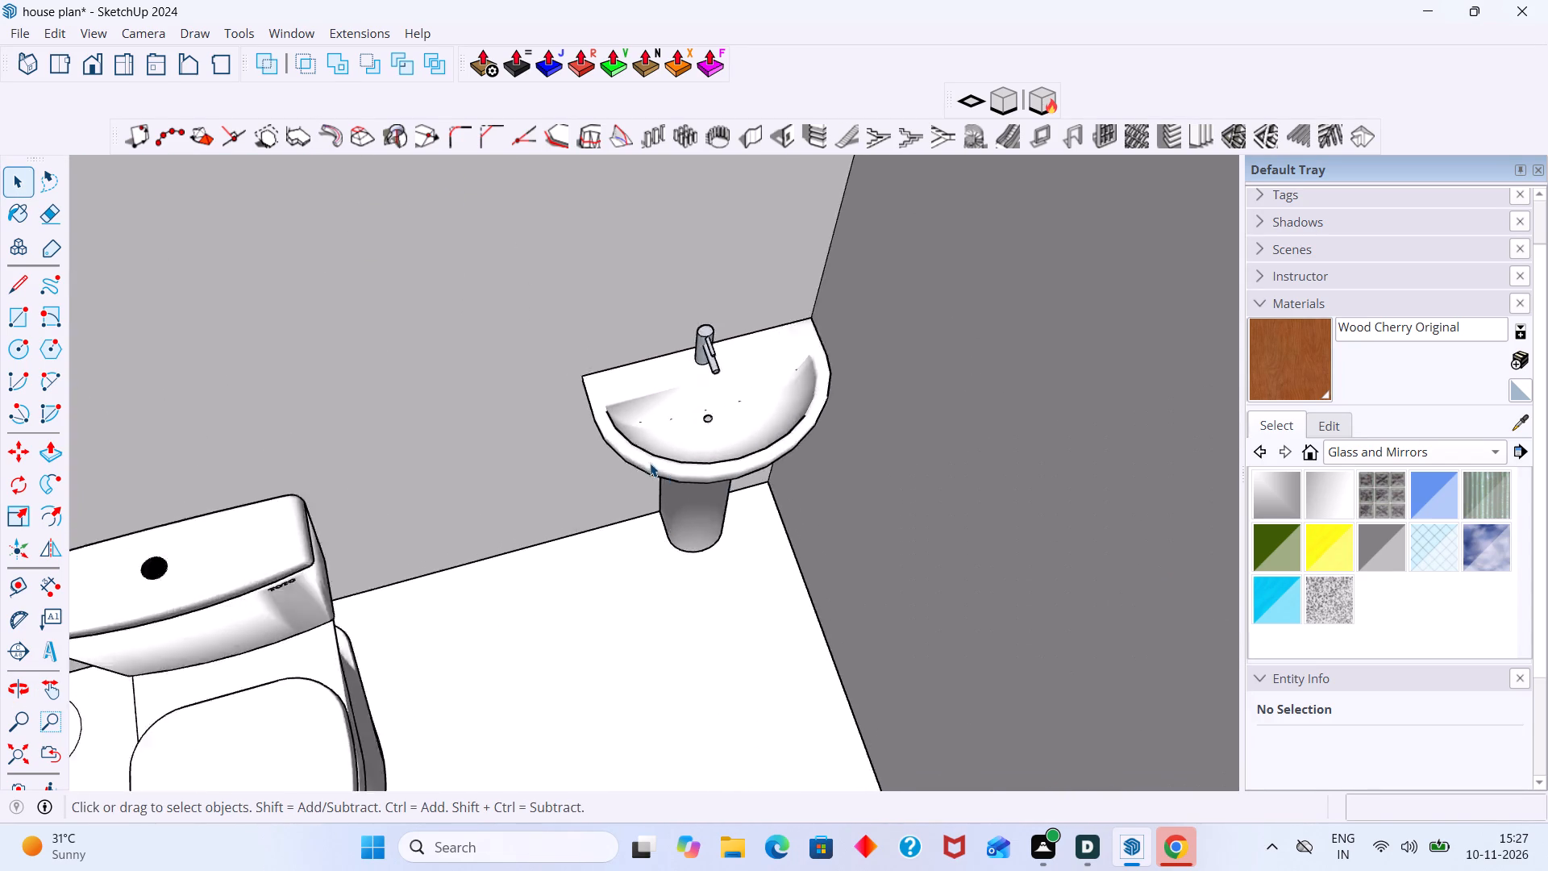
pyautogui.scroll(-15, 650, 463)
pyautogui.scroll(8, 653, 469)
# Examine the washbasin's fit in the wall corner of the Bedroom 1 toilet.
pyautogui.click(647, 459)
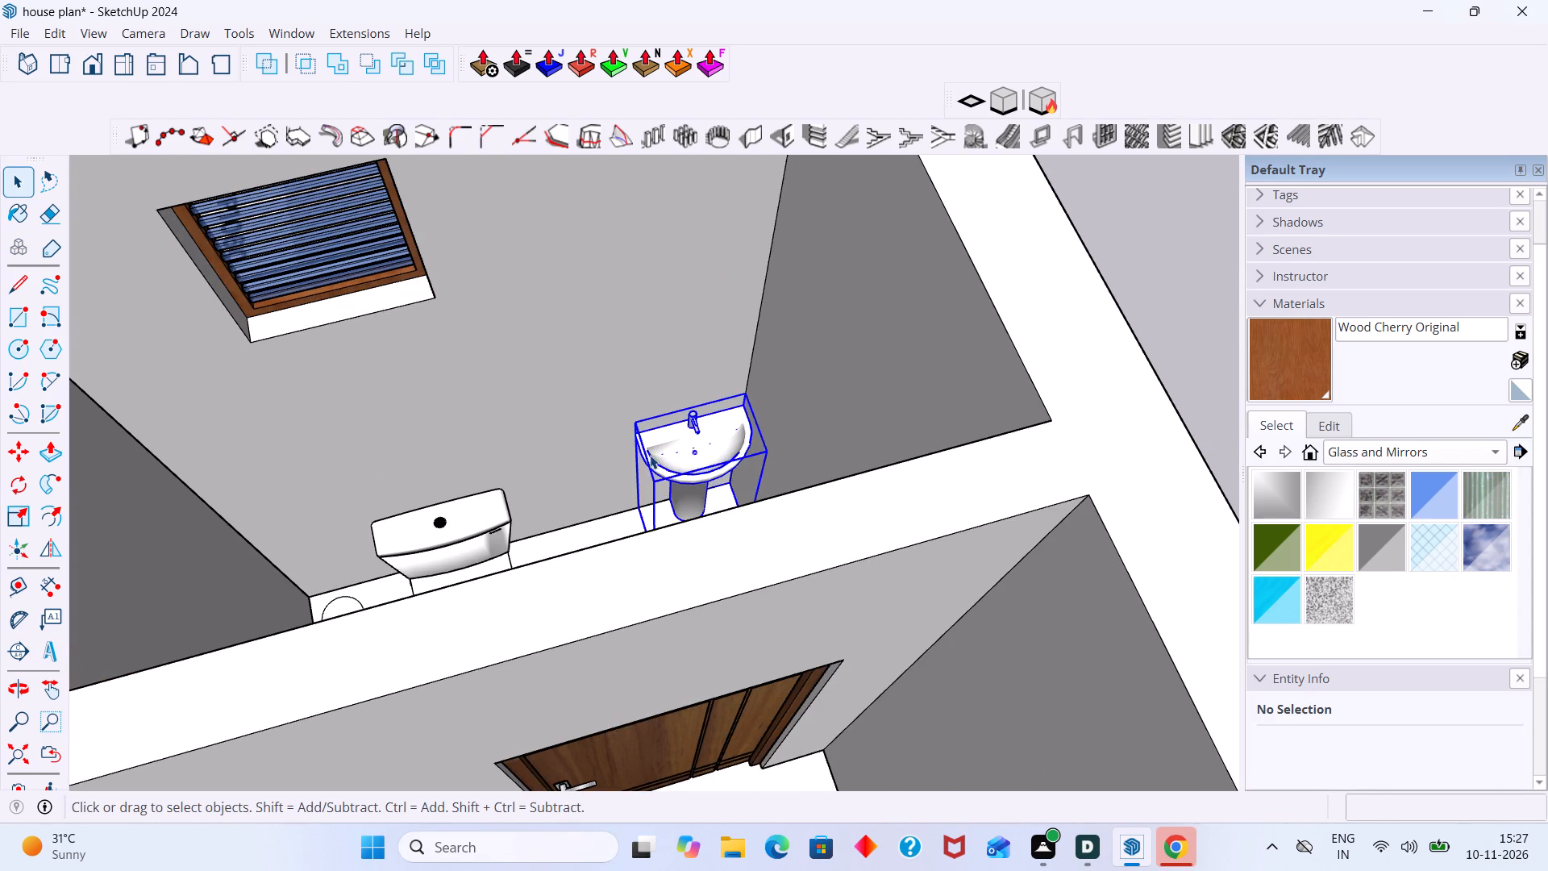
pyautogui.scroll(7, 660, 459)
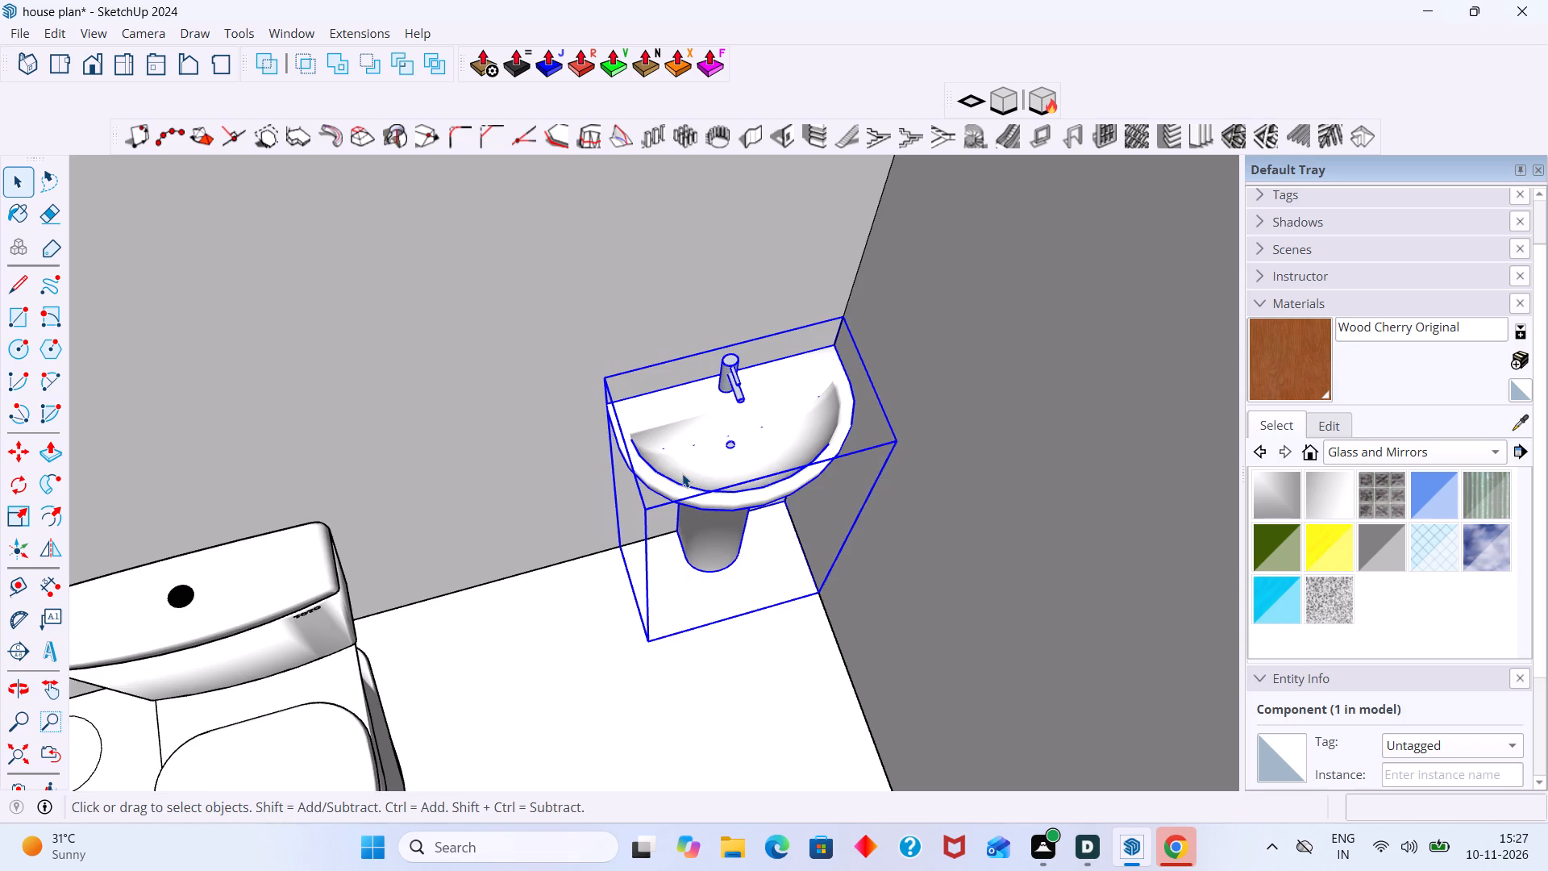
pyautogui.scroll(-12, 682, 473)
pyautogui.click(990, 392)
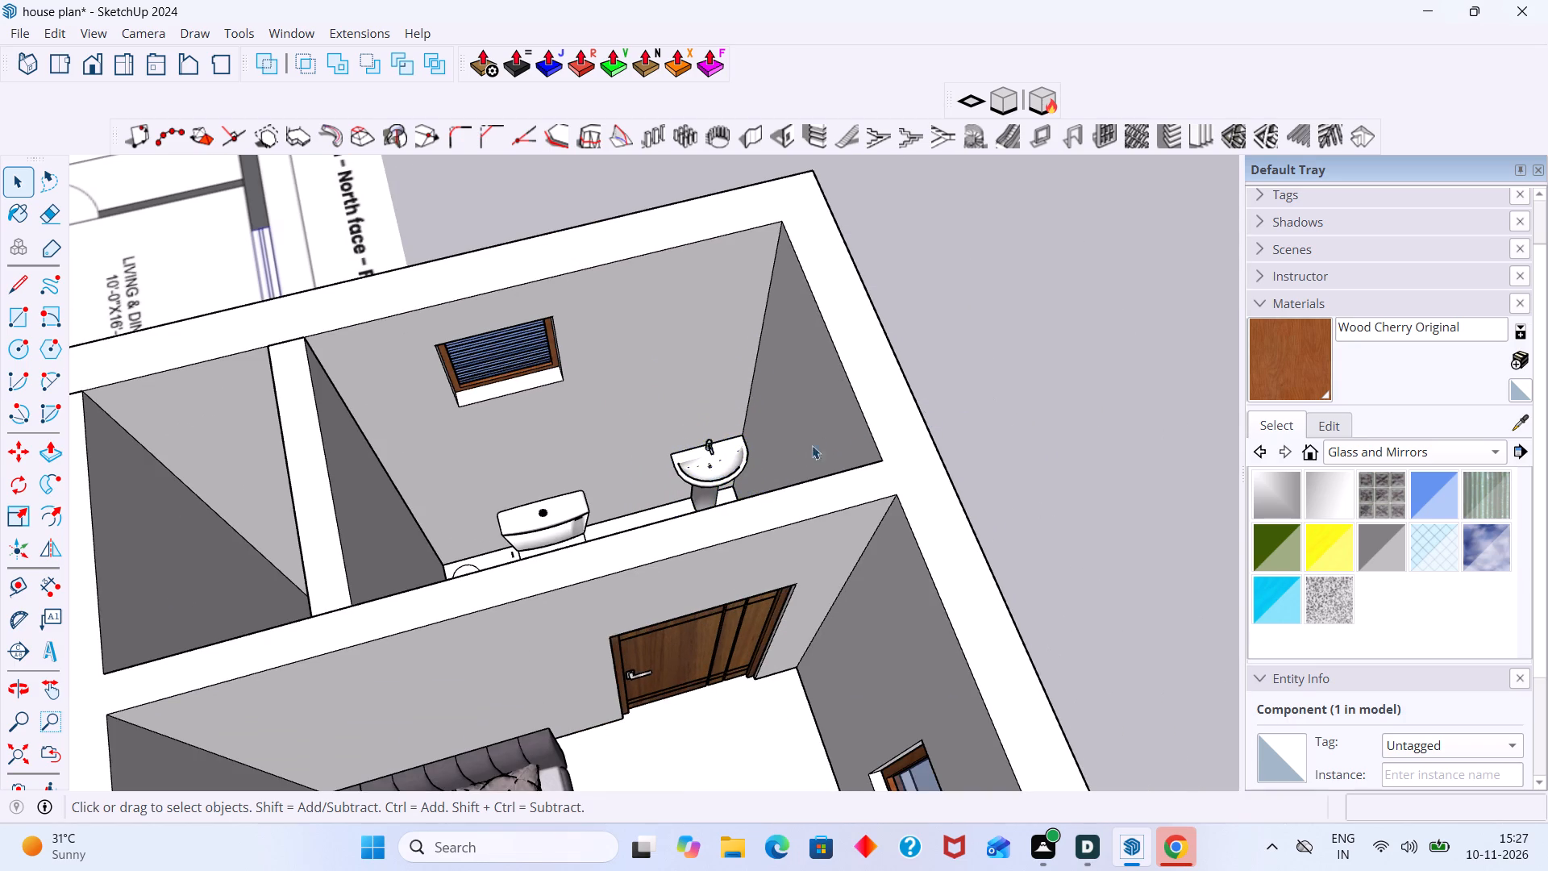
pyautogui.scroll(9, 759, 465)
pyautogui.moveTo(702, 483); pyautogui.dragTo(598, 464, button='middle')
pyautogui.scroll(1, 607, 461)
pyautogui.scroll(-8, 607, 461)
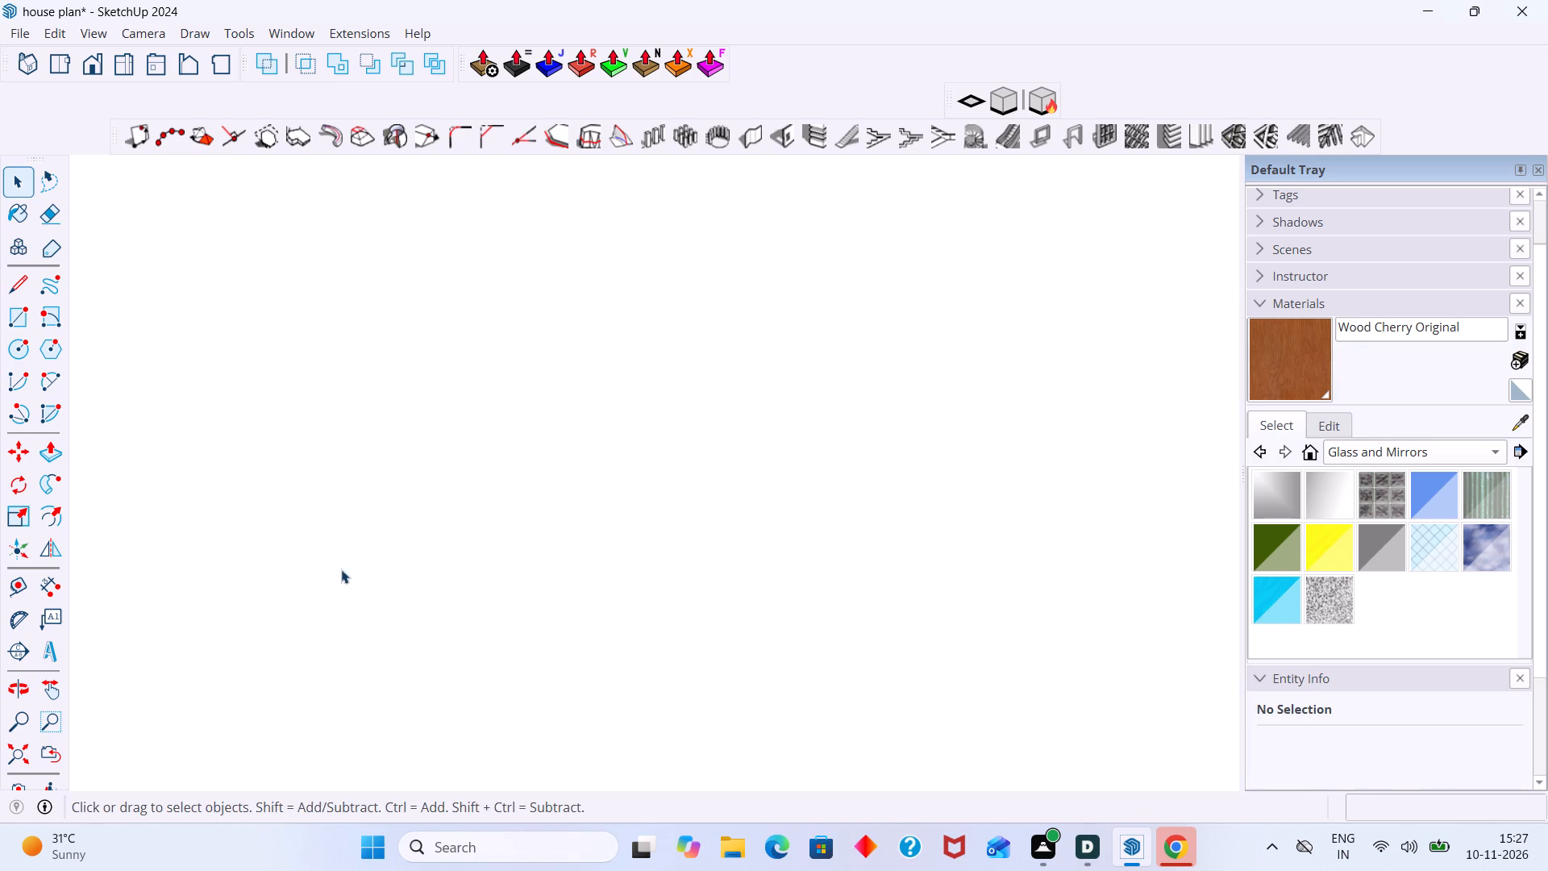
# Copy the washbasin about 14' 9 11/16" from the Bedroom 1 toilet to the outer wall beside the door in the Bedroom 2 toilet.
pyautogui.click(23, 756)
pyautogui.scroll(6, 701, 434)
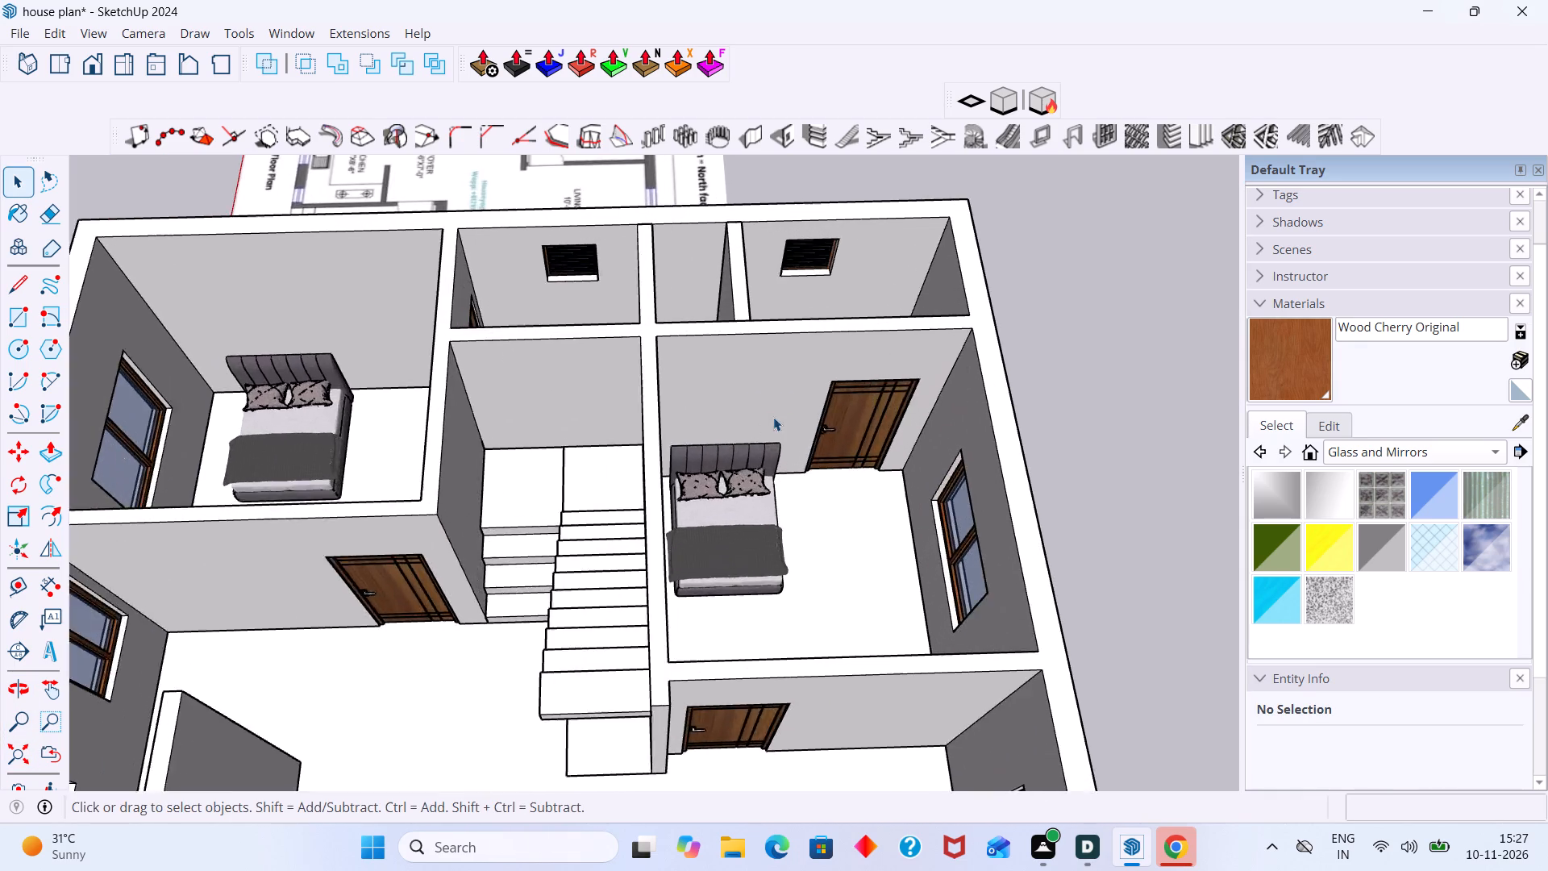
pyautogui.moveTo(775, 417); pyautogui.dragTo(882, 508, button='middle')
pyautogui.scroll(6, 848, 340)
pyautogui.scroll(-3, 825, 327)
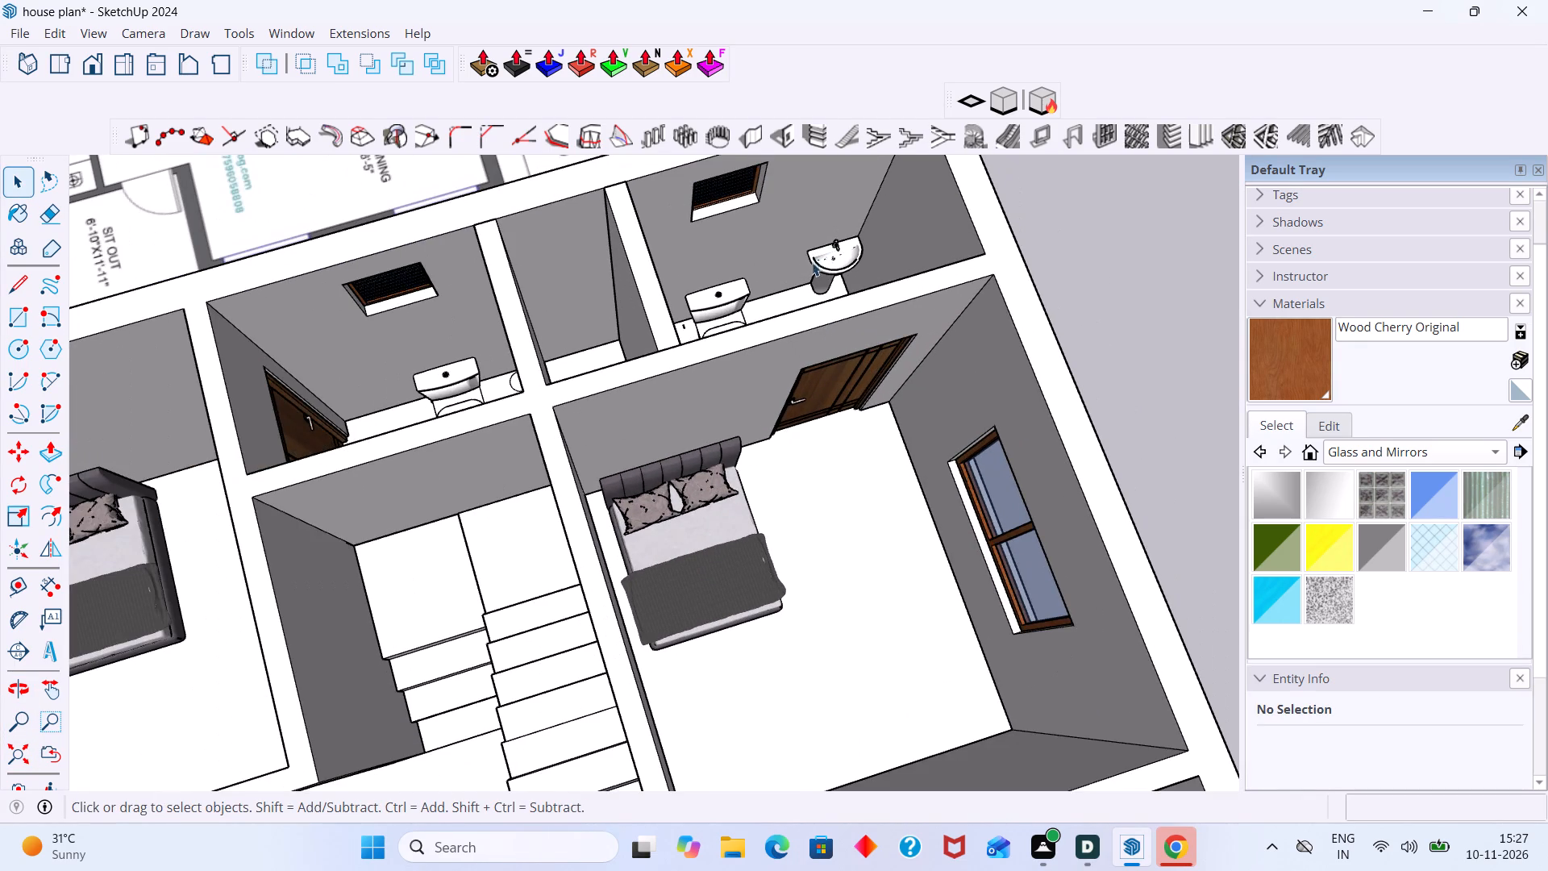
pyautogui.scroll(5, 822, 256)
pyautogui.click(833, 267)
pyautogui.press('m')
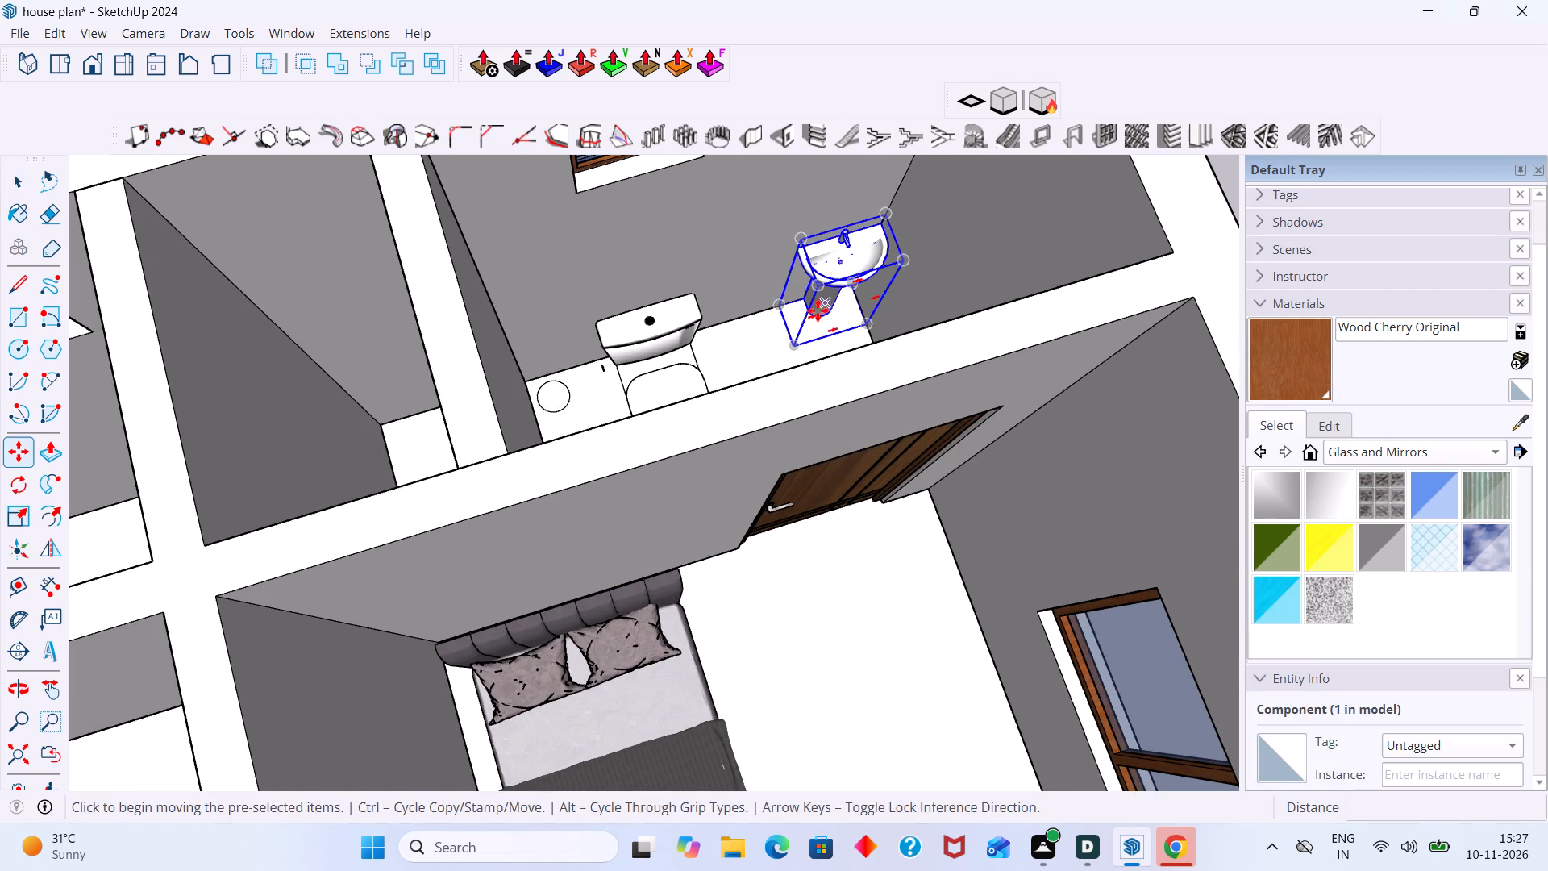
pyautogui.scroll(5, 813, 321)
pyautogui.click(763, 295)
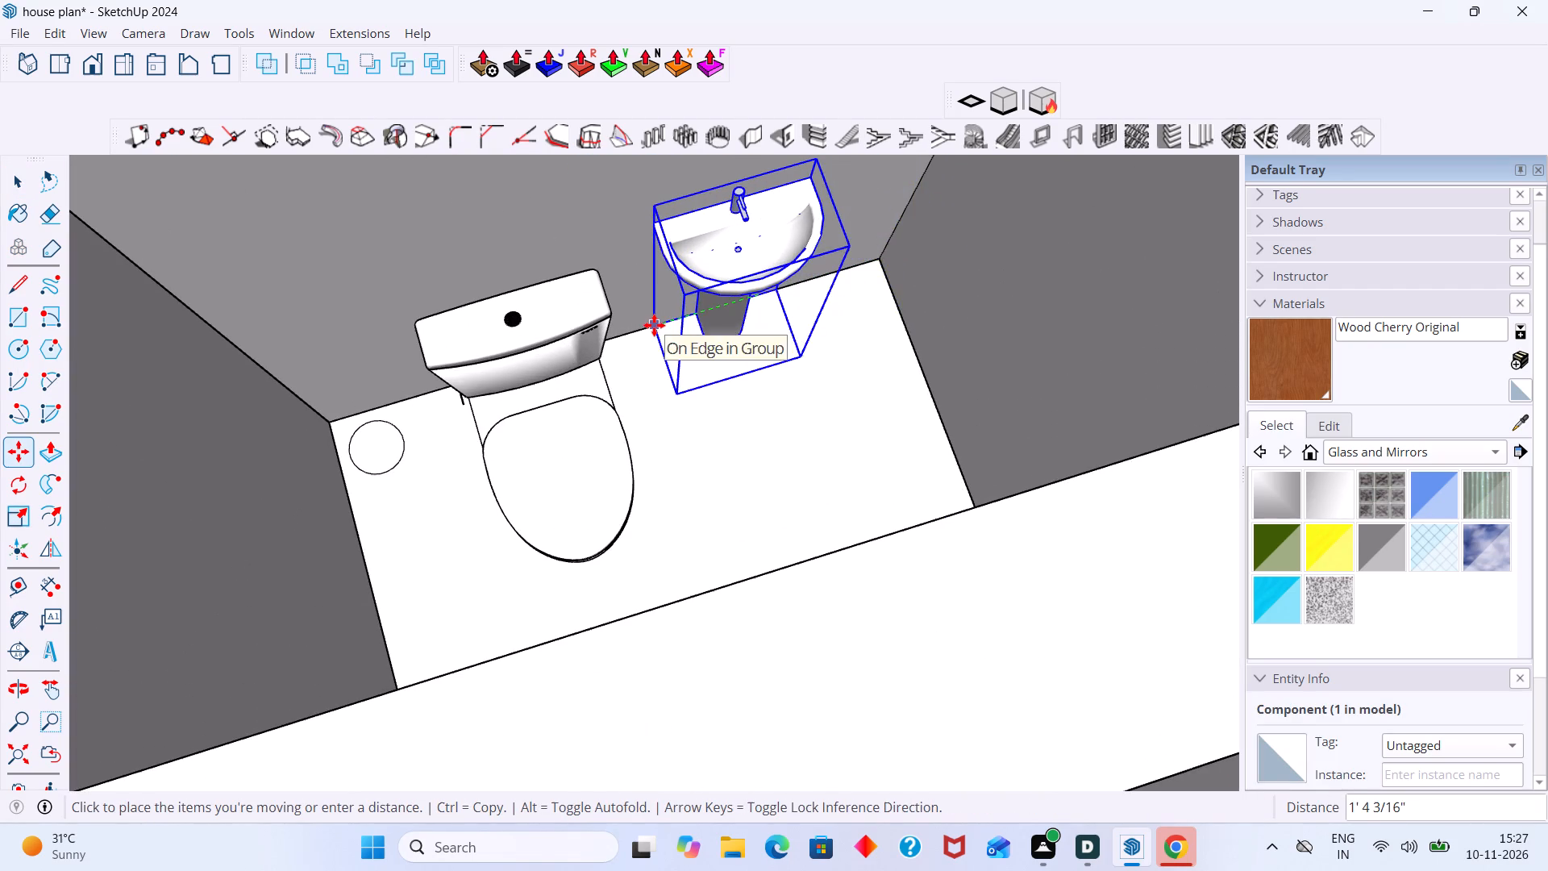
pyautogui.scroll(-11, 538, 356)
pyautogui.moveTo(452, 369); pyautogui.dragTo(823, 355, button='middle')
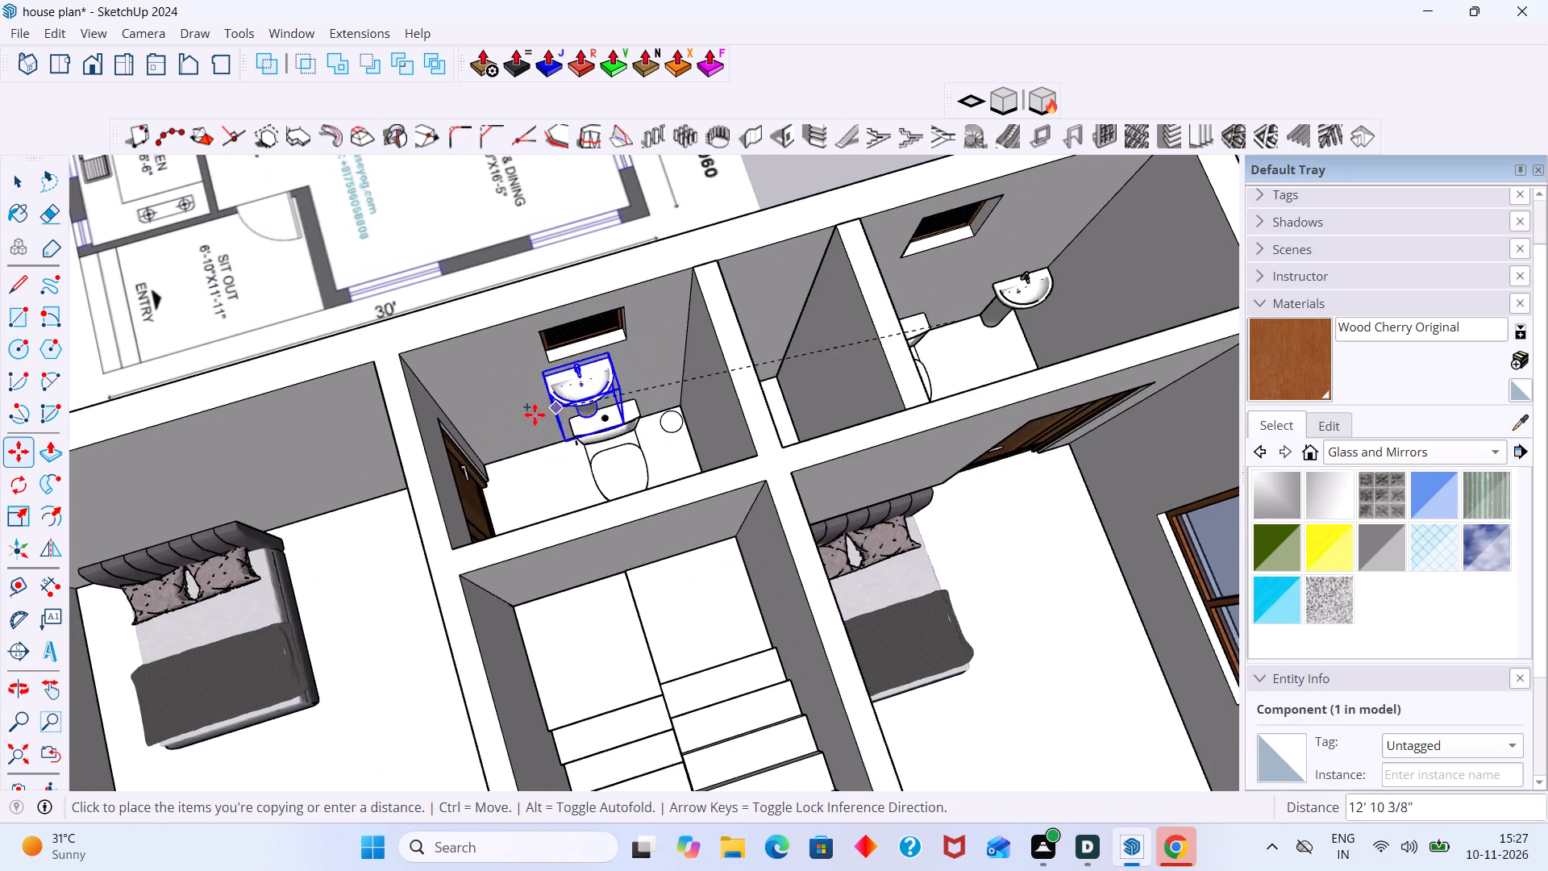
pyautogui.scroll(9, 516, 429)
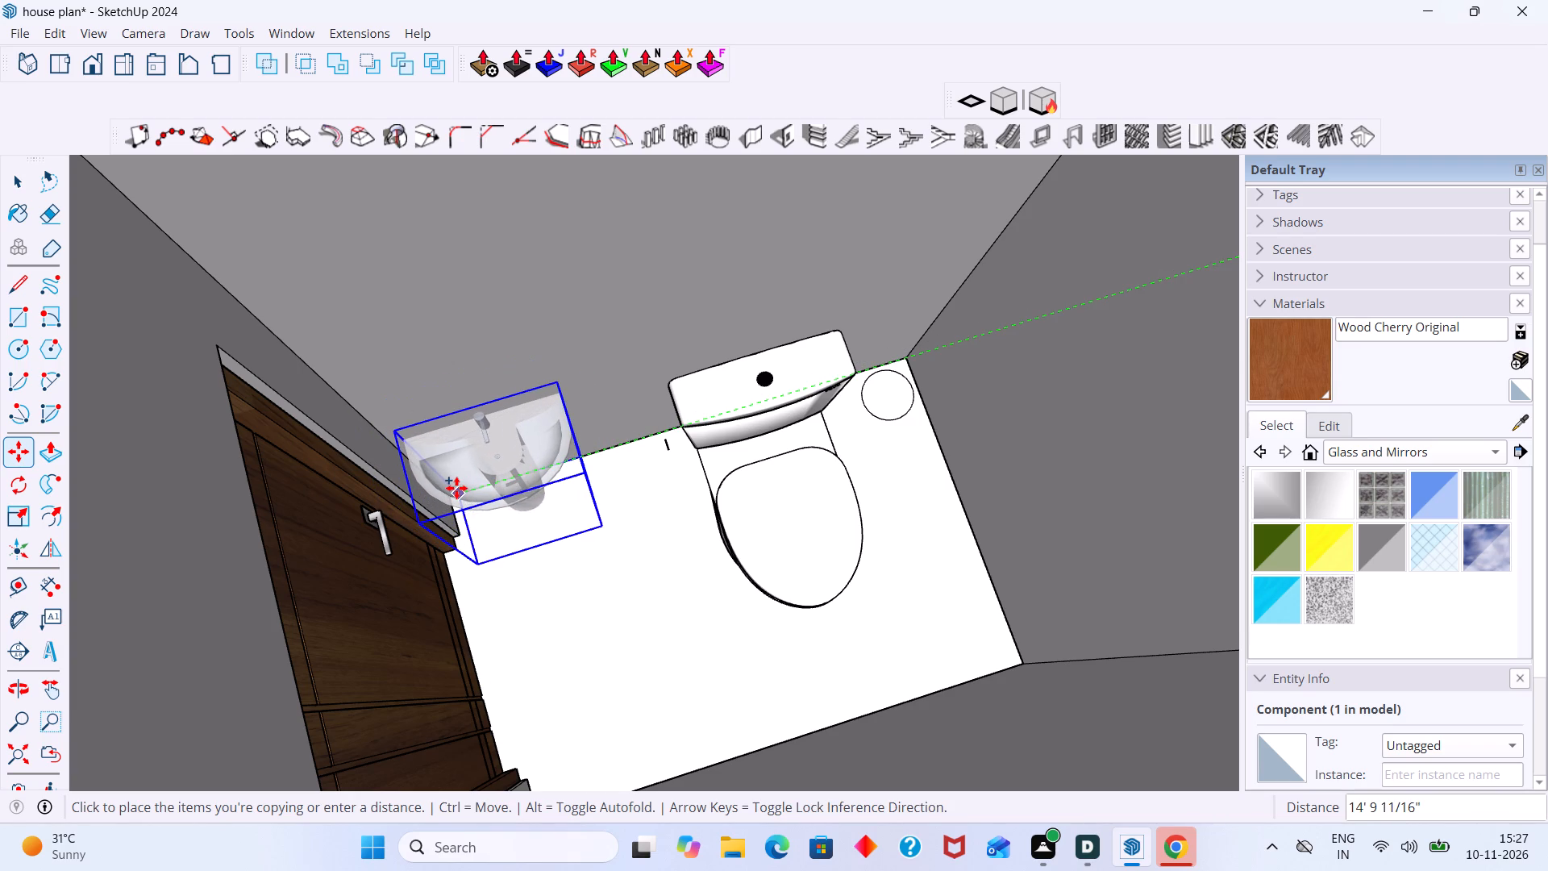
pyautogui.click(456, 488)
# Move the copied washbasin slightly sideways by its basin's back corner against the door-side wall of the Bedroom 2 toilet.
pyautogui.moveTo(409, 458); pyautogui.dragTo(457, 452, button='middle')
pyautogui.scroll(9, 424, 455)
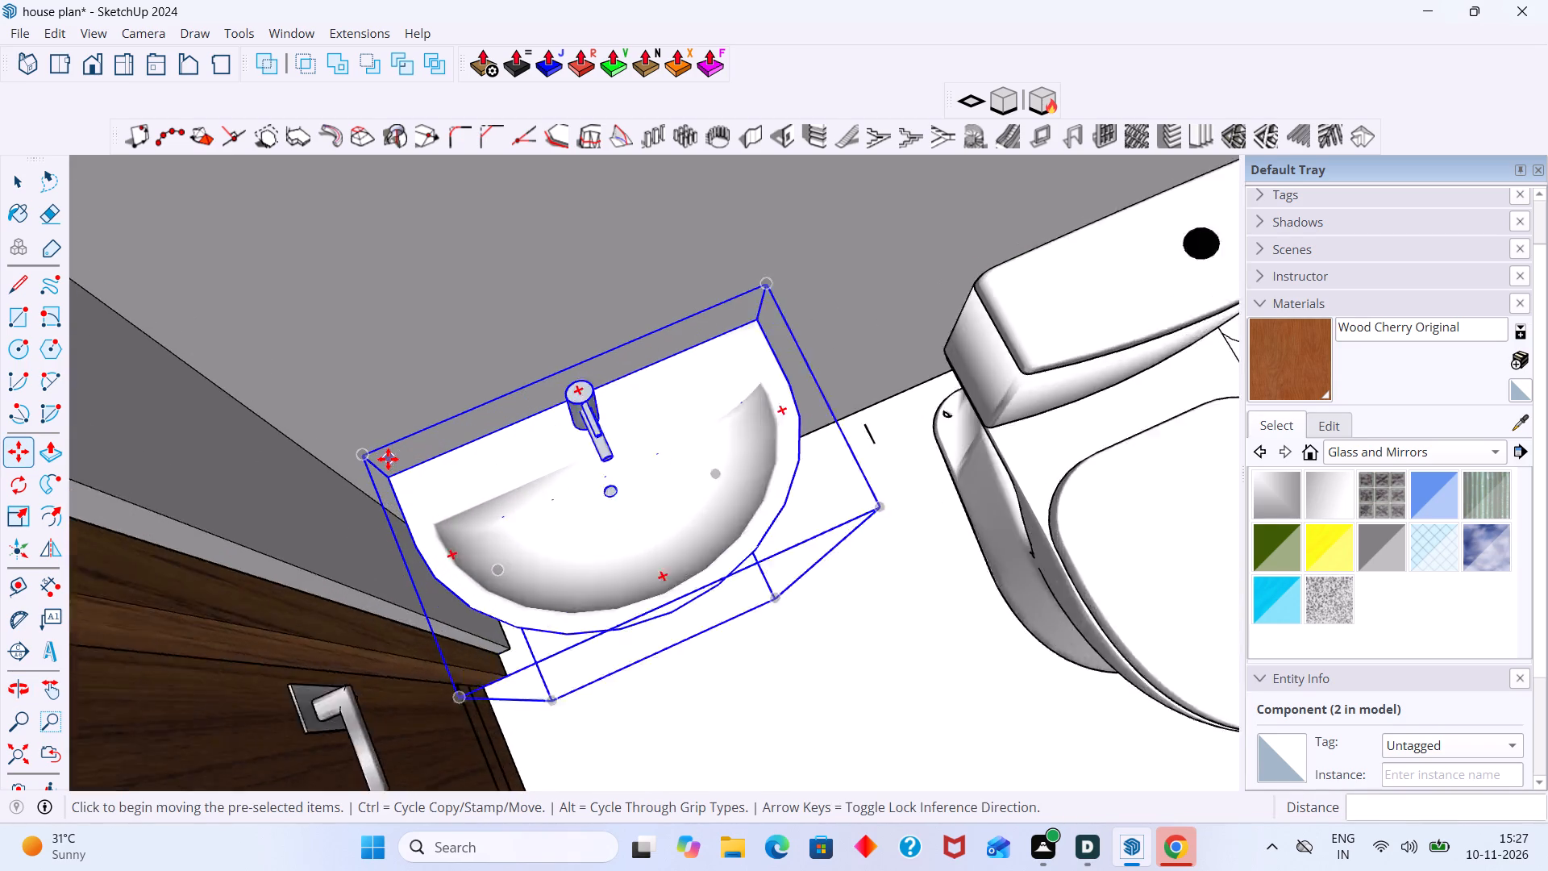
pyautogui.scroll(6, 388, 459)
pyautogui.click(390, 490)
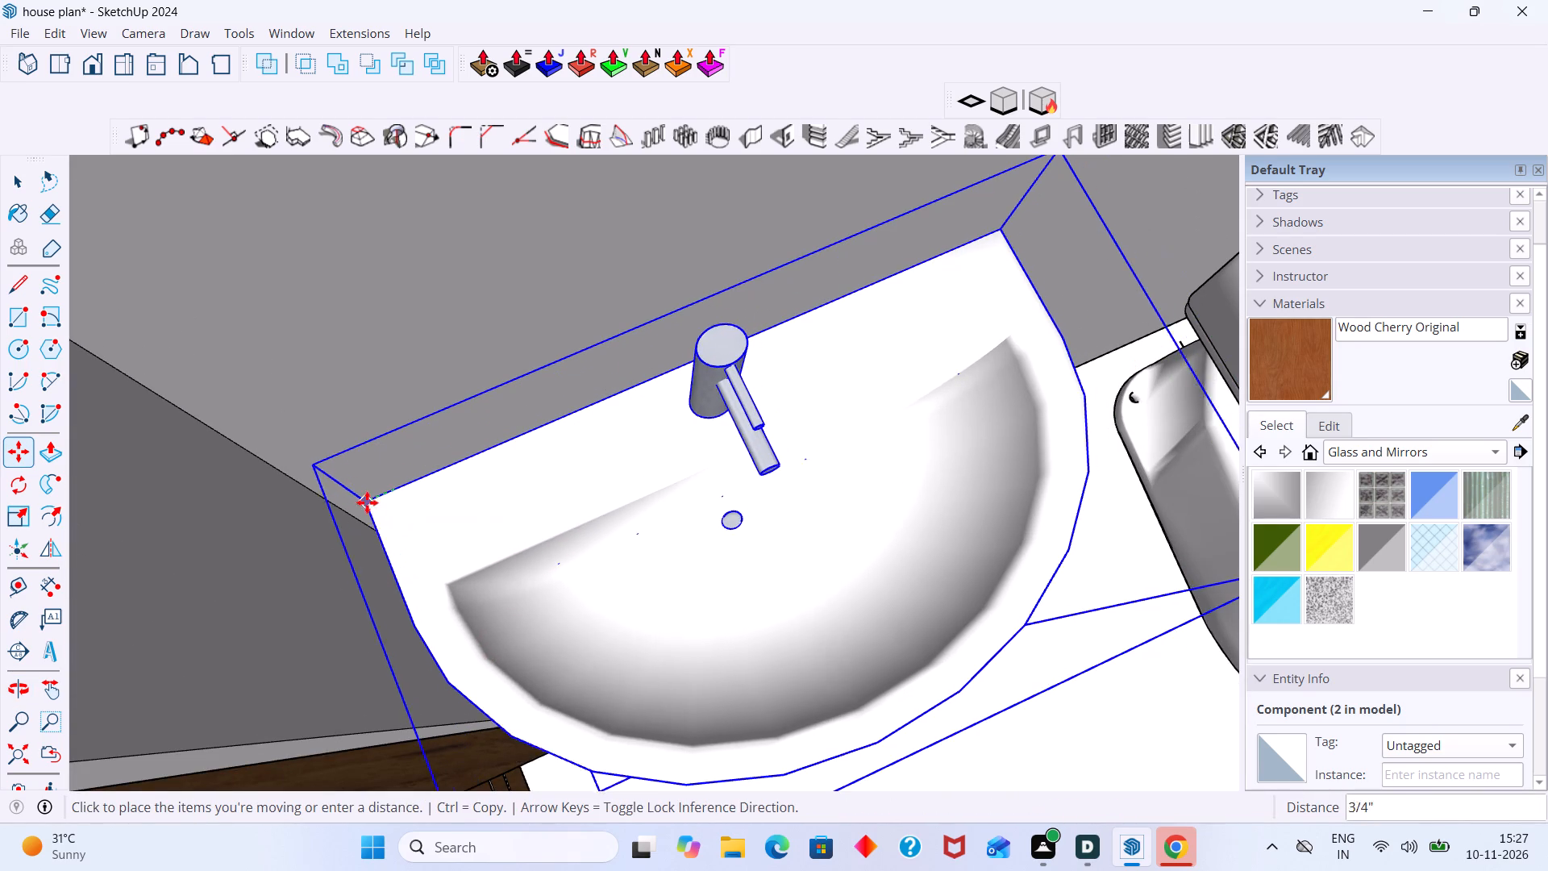
pyautogui.click(338, 515)
pyautogui.press('space')
# Examine the copied washbasin's placement against the walls and door of the Bedroom 2 toilet.
pyautogui.scroll(-5, 488, 444)
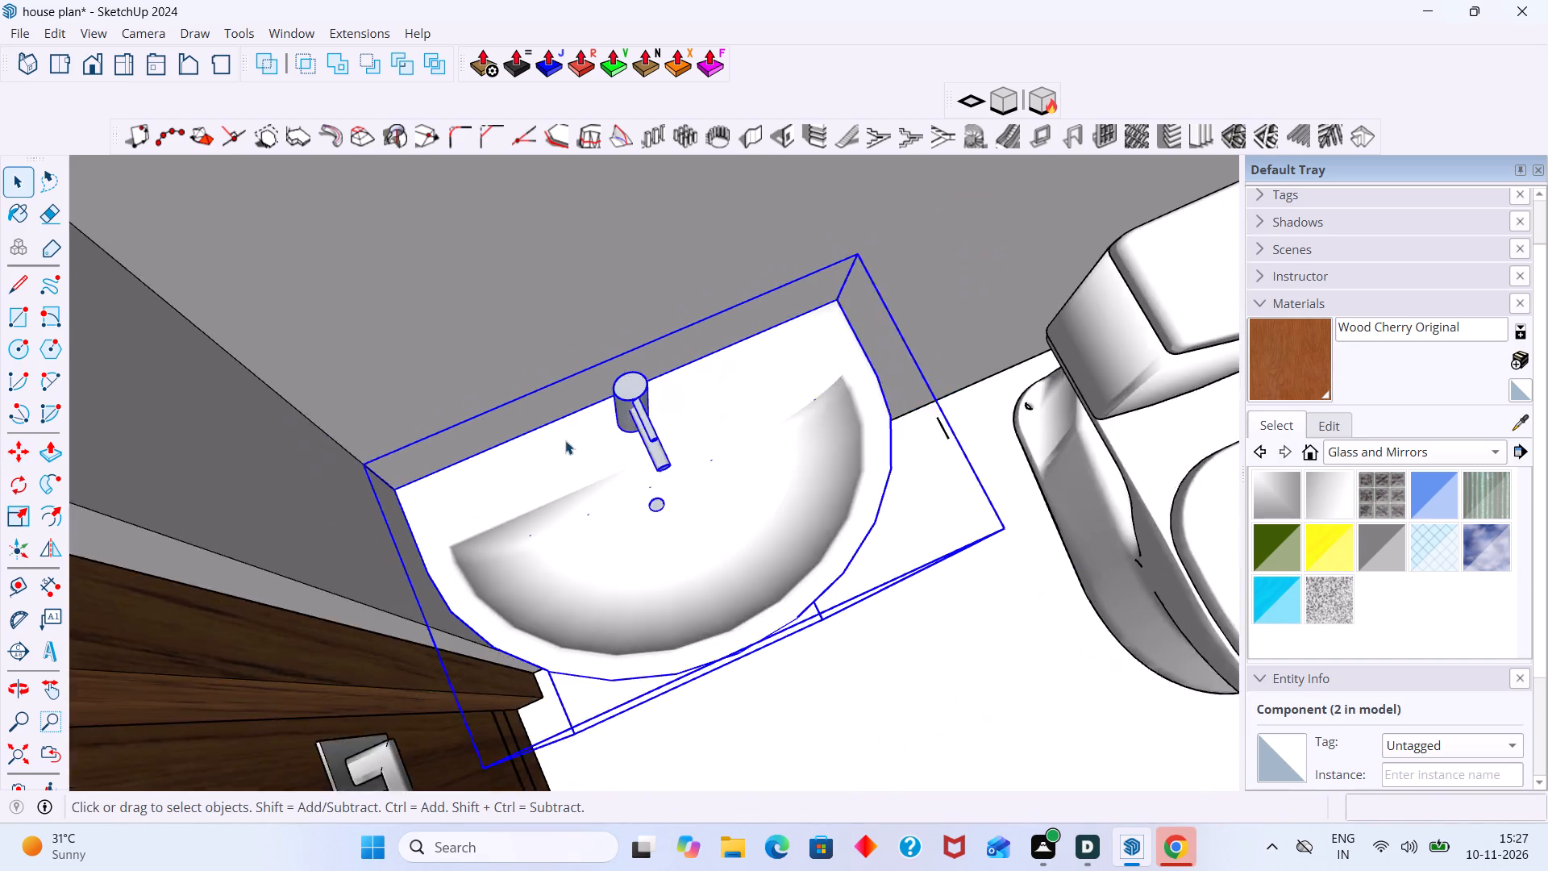
pyautogui.scroll(-13, 565, 440)
pyautogui.moveTo(599, 468); pyautogui.dragTo(581, 428, button='middle')
pyautogui.scroll(15, 587, 446)
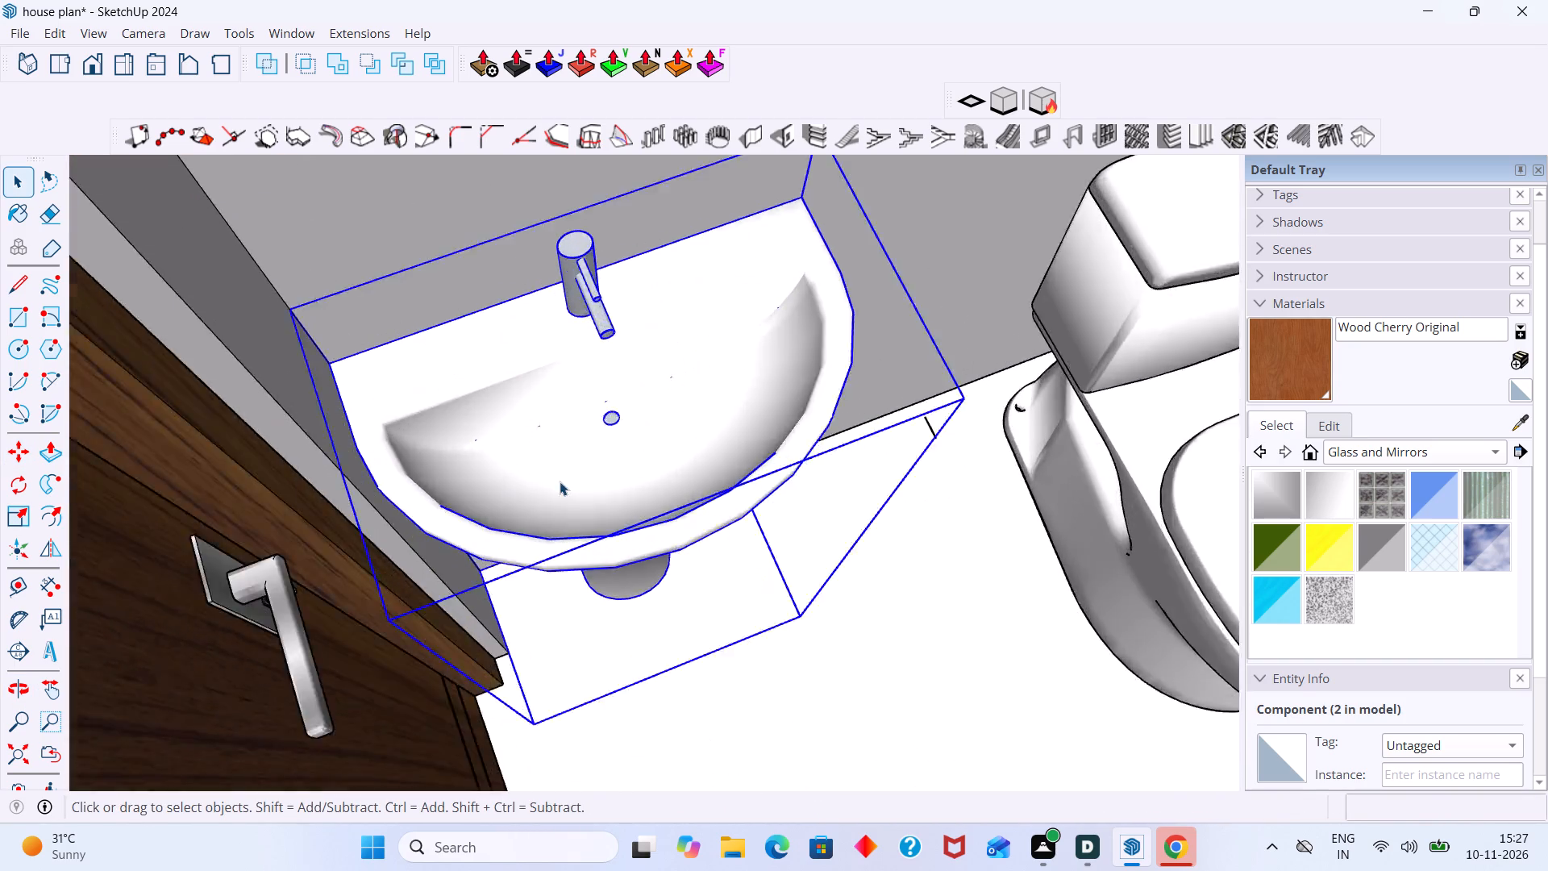
pyautogui.scroll(5, 560, 481)
pyautogui.moveTo(498, 497); pyautogui.dragTo(470, 389, button='middle')
pyautogui.scroll(1, 481, 426)
pyautogui.scroll(-19, 470, 389)
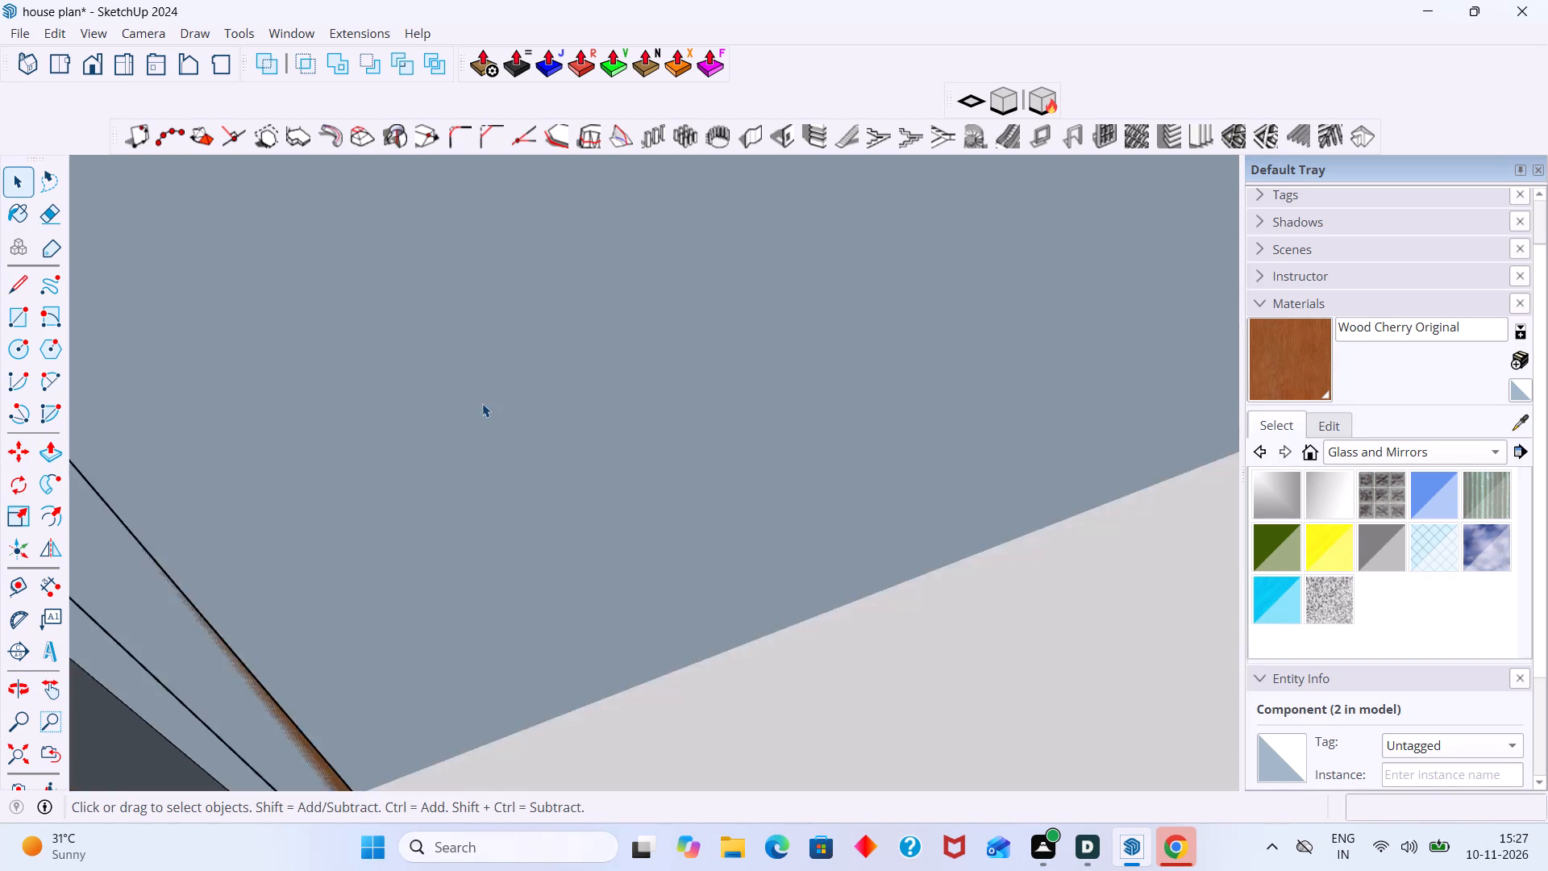
pyautogui.scroll(-3, 482, 403)
pyautogui.click(17, 757)
pyautogui.scroll(-3, 436, 607)
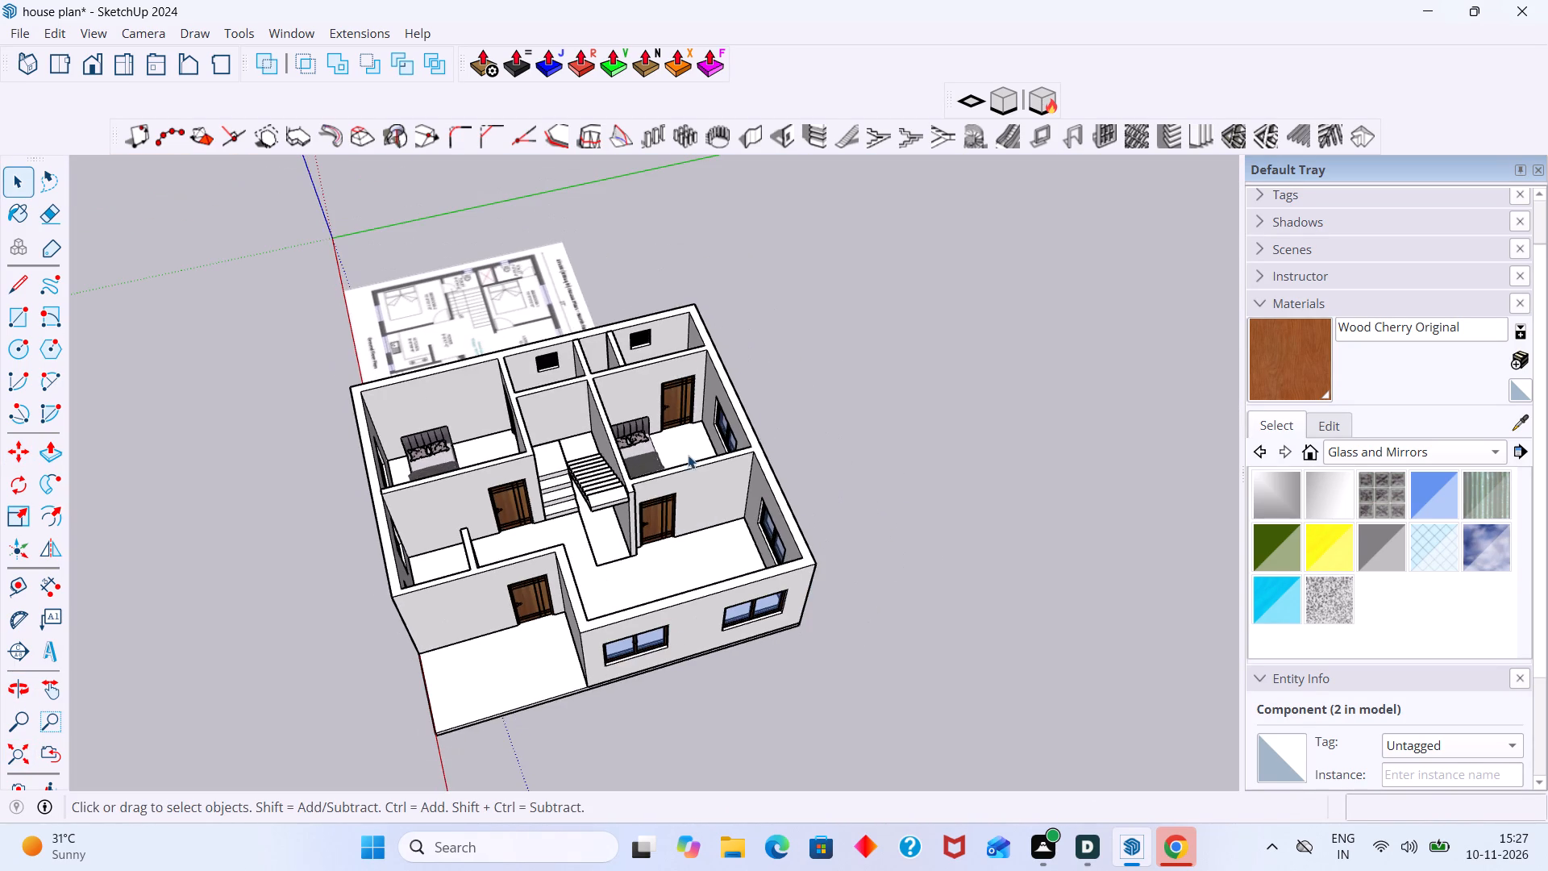
pyautogui.click(890, 374)
pyautogui.scroll(6, 454, 515)
pyautogui.moveTo(718, 450); pyautogui.dragTo(537, 460, button='middle')
pyautogui.scroll(-2, 580, 322)
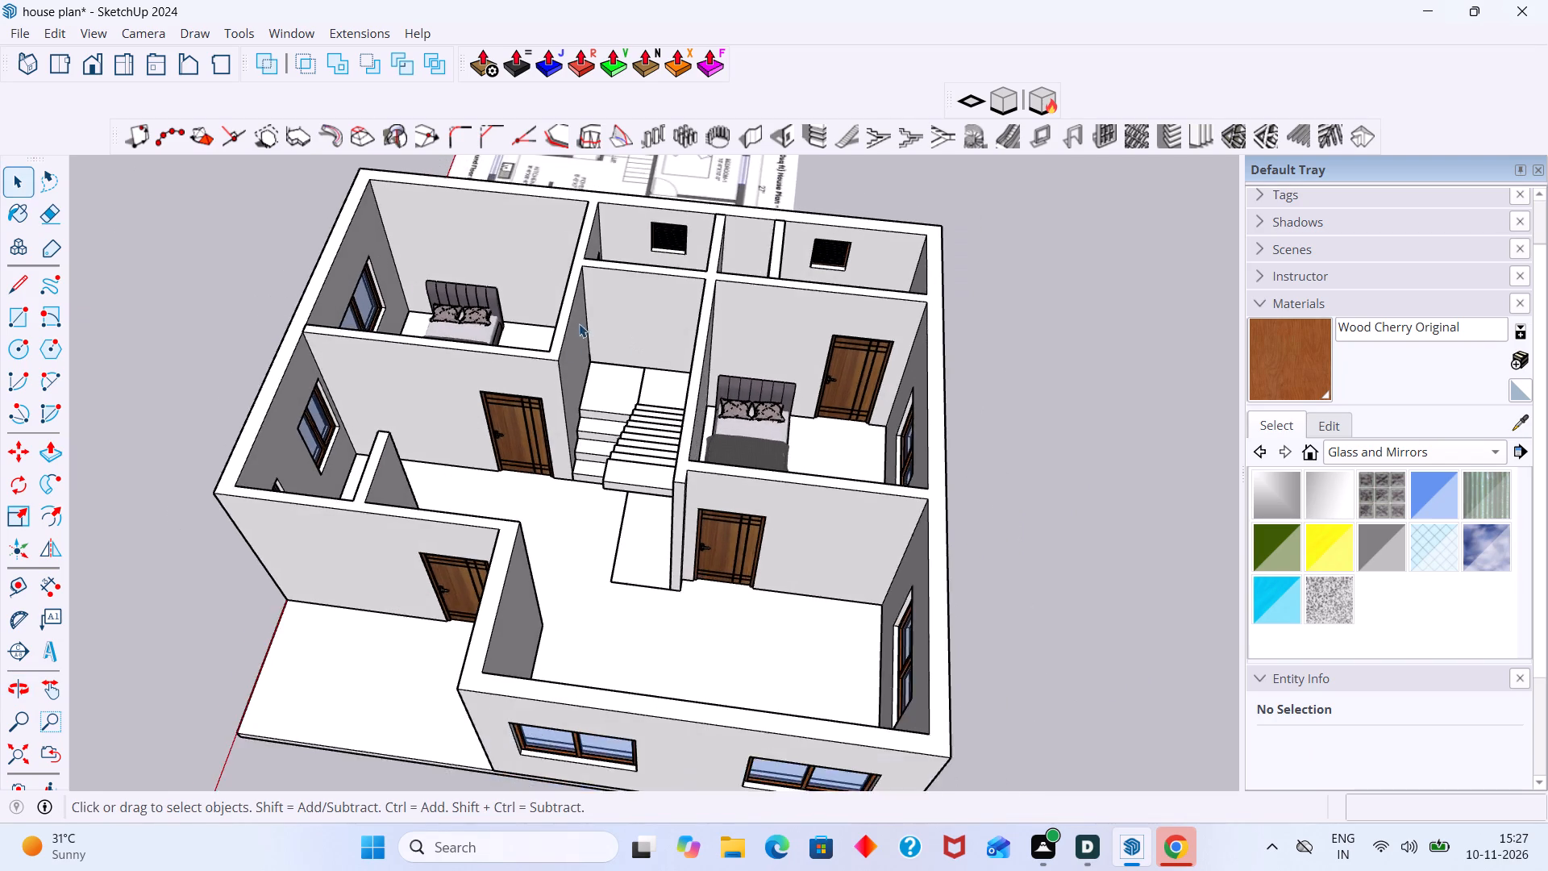
pyautogui.moveTo(568, 344); pyautogui.dragTo(623, 486, button='middle')
# Open the copied washbasin component and inspect the short stray edge on the floor between the basin and the toilet.
pyautogui.scroll(20, 544, 293)
pyautogui.scroll(3, 544, 293)
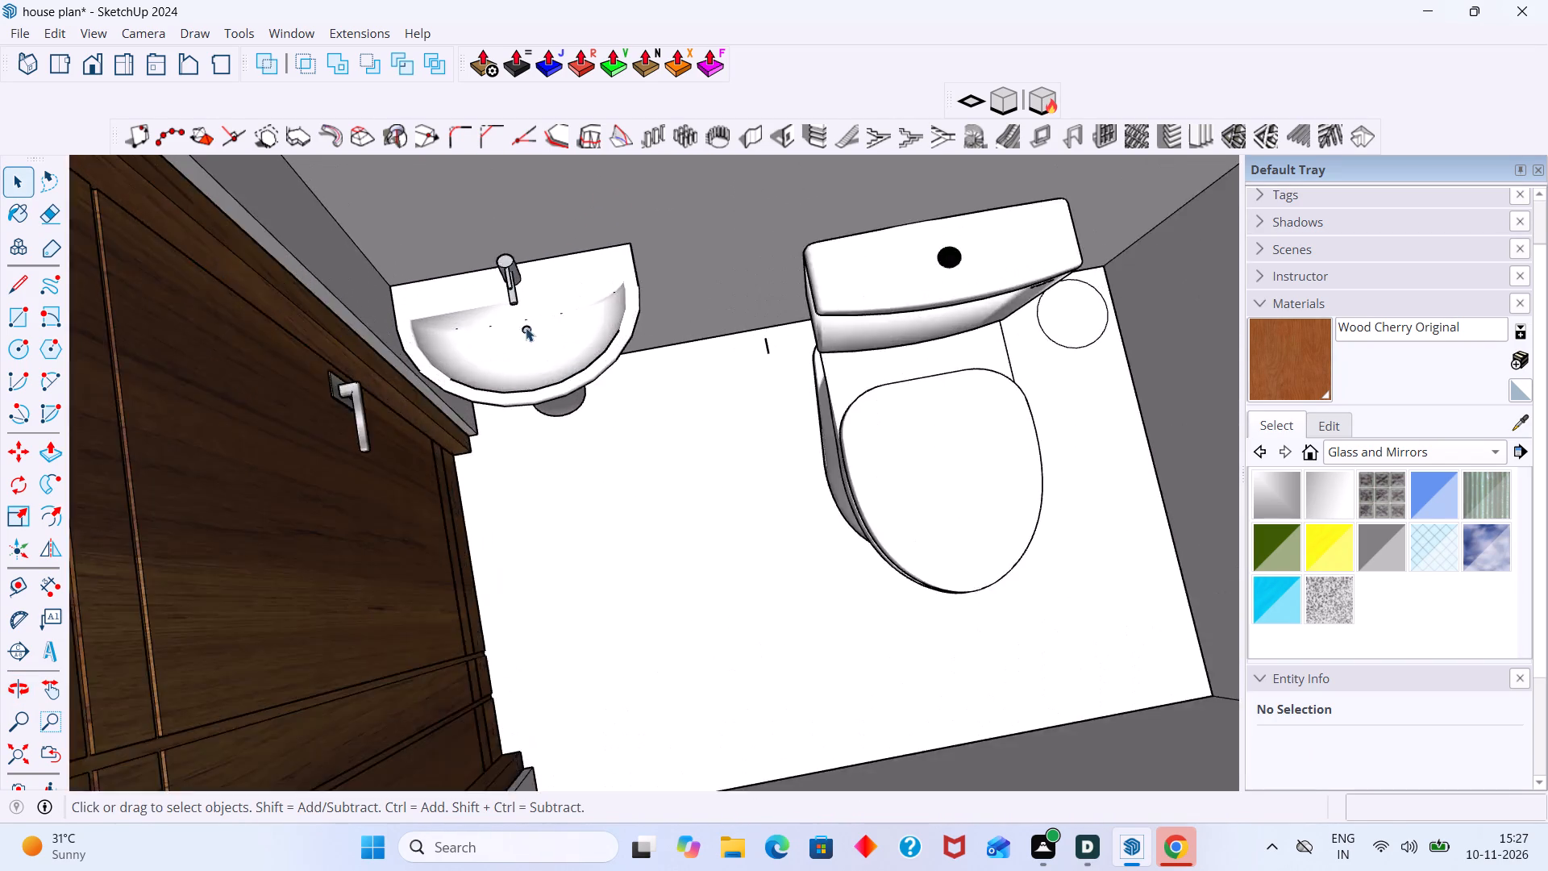
pyautogui.scroll(11, 526, 327)
pyautogui.moveTo(585, 375); pyautogui.dragTo(630, 295, button='middle')
pyautogui.scroll(4, 759, 397)
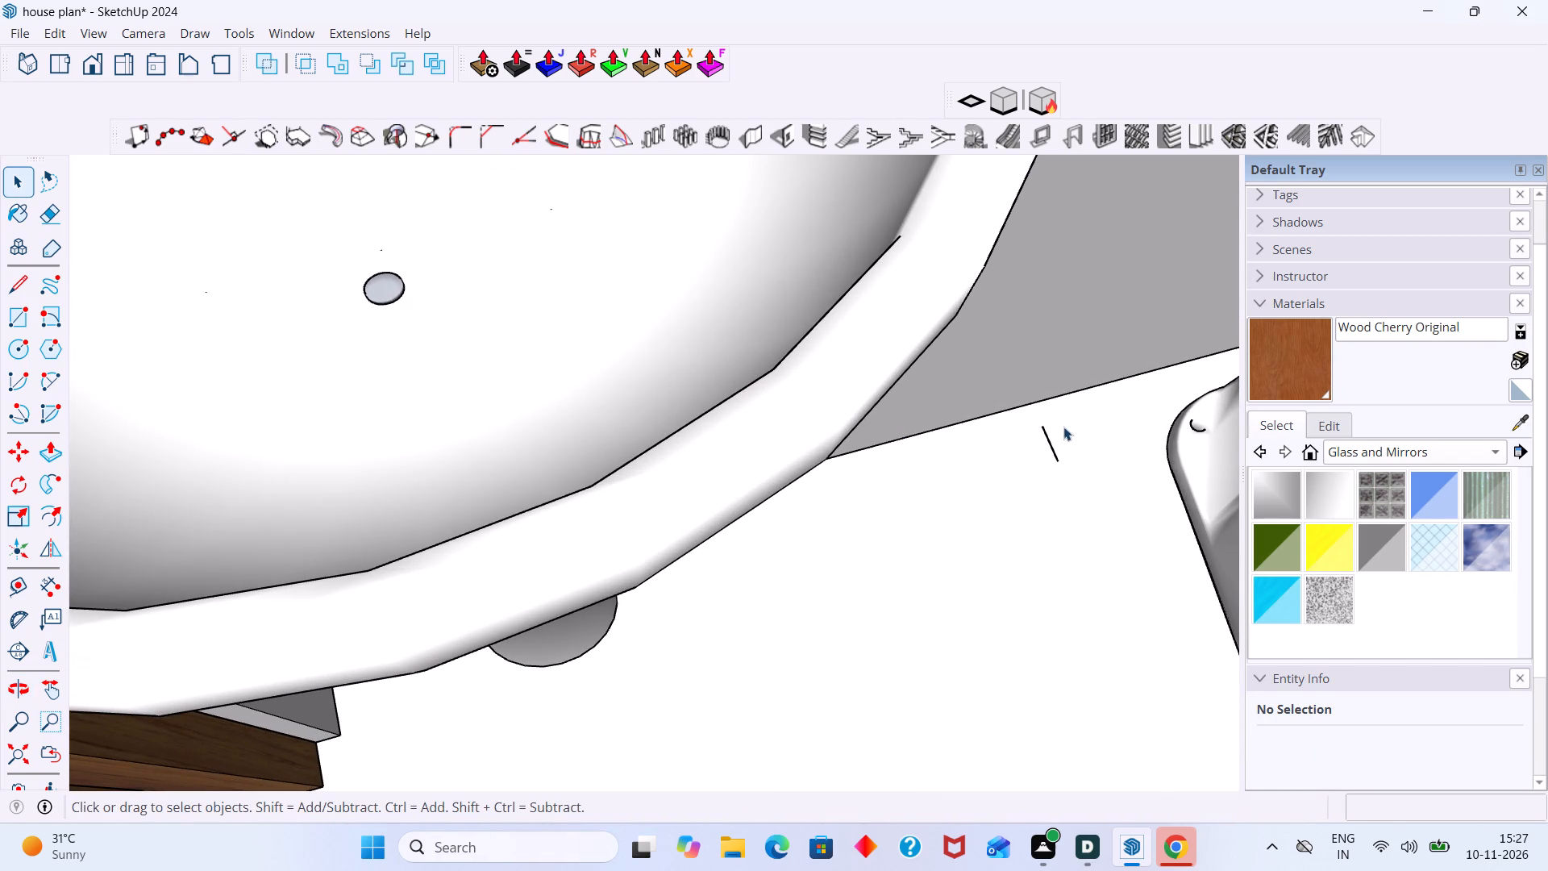
pyautogui.doubleClick(1049, 450)
pyautogui.click(1053, 451)
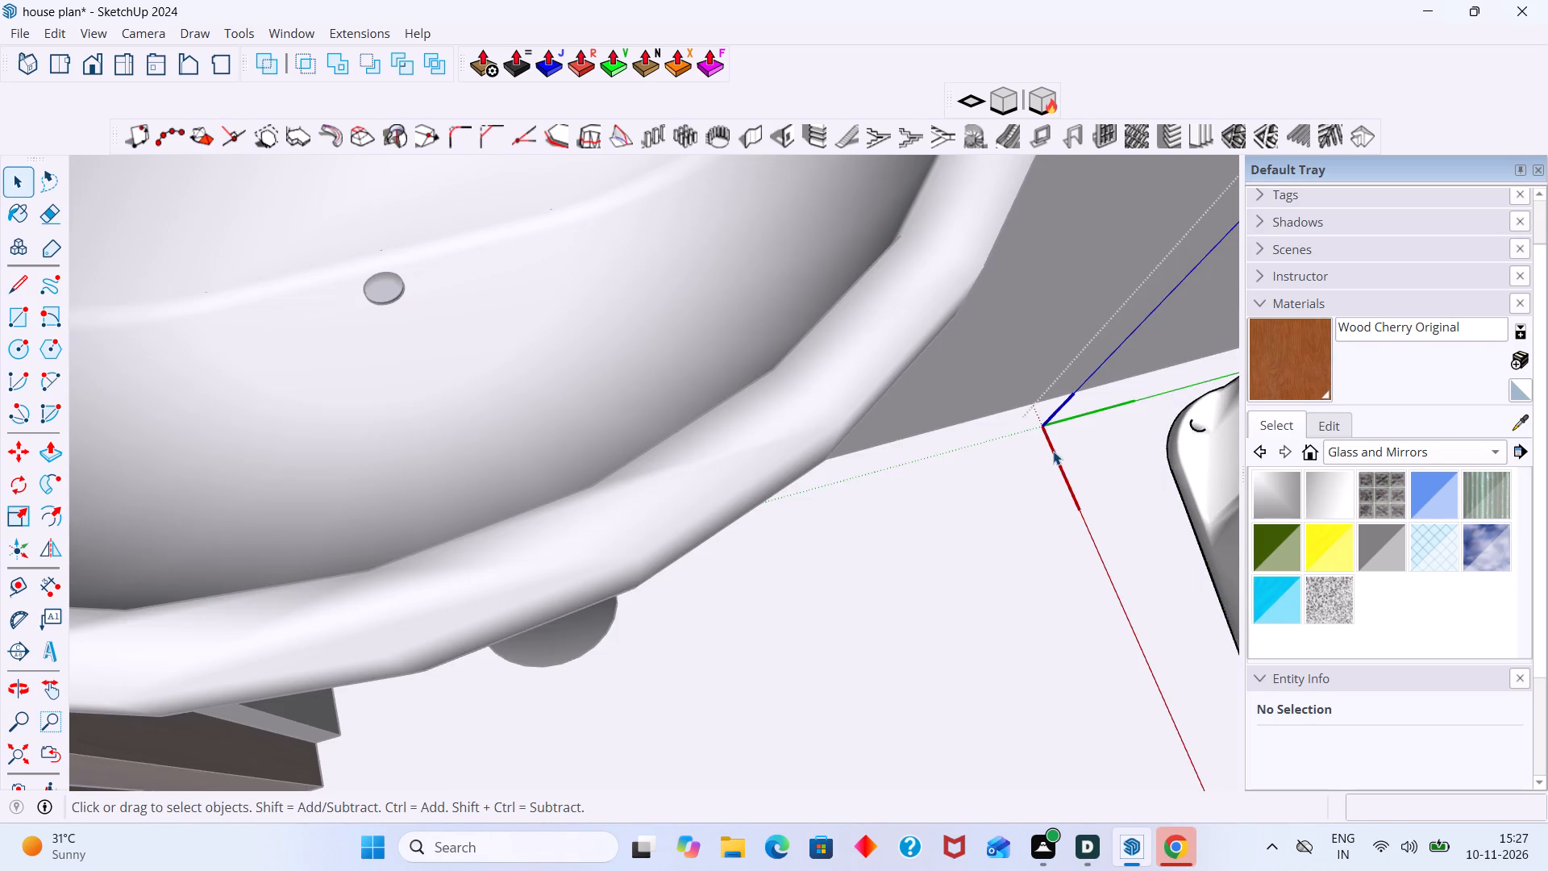
pyautogui.scroll(-17, 1054, 449)
pyautogui.click(19, 759)
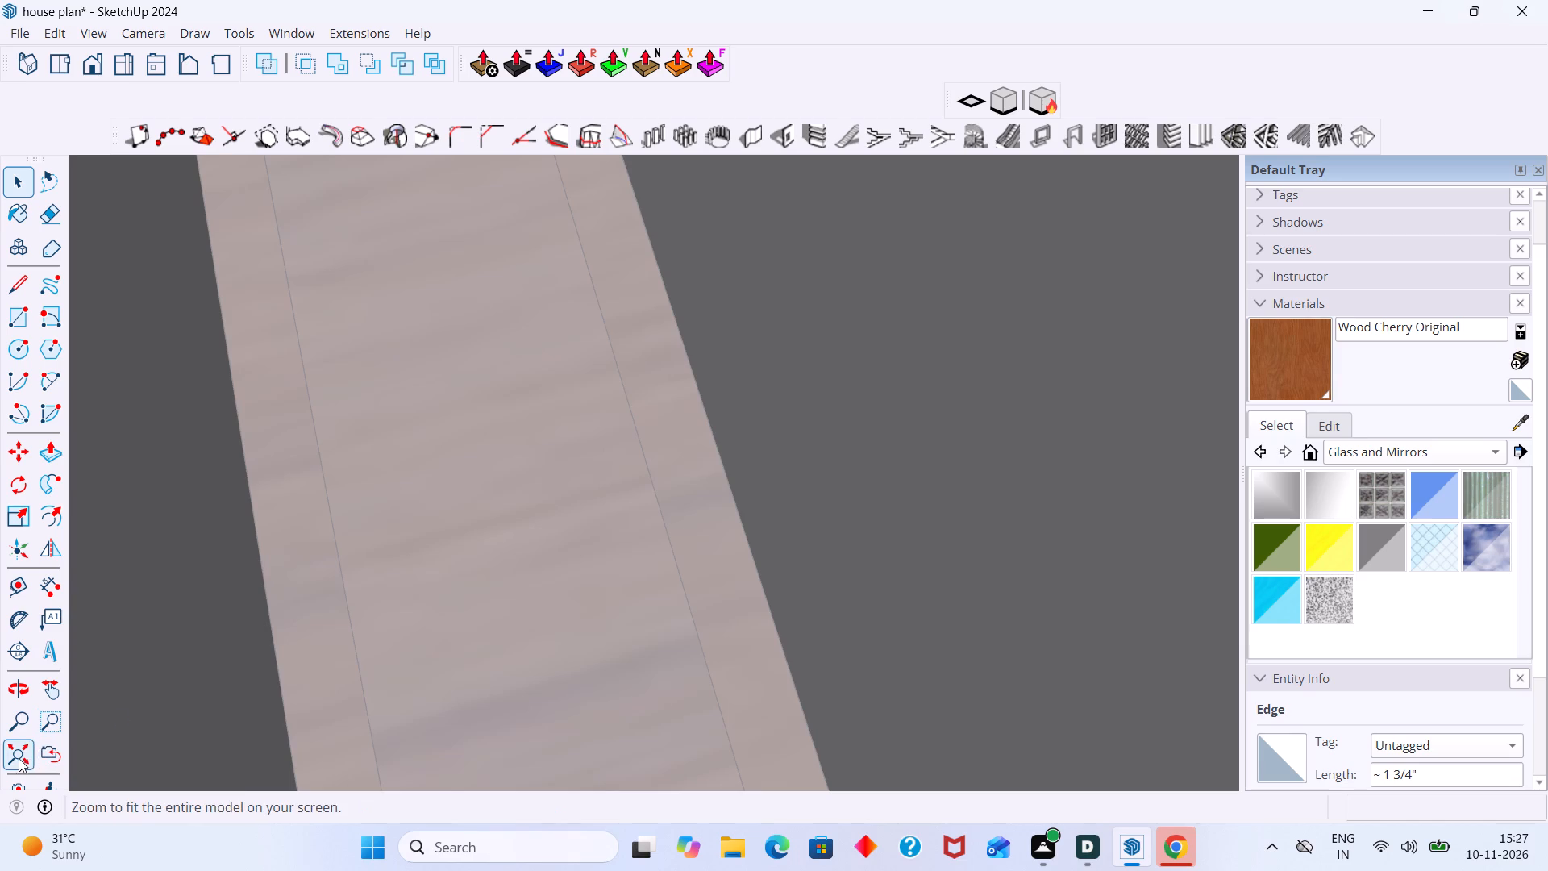
pyautogui.scroll(-6, 268, 627)
pyautogui.click(825, 461)
# Review both toilets, the bedrooms and the rest of the house against the floor plan from several angles.
pyautogui.scroll(10, 414, 553)
pyautogui.moveTo(647, 393); pyautogui.dragTo(518, 407, button='middle')
pyautogui.scroll(1, 515, 405)
pyautogui.scroll(6, 708, 424)
pyautogui.moveTo(685, 426); pyautogui.dragTo(630, 494, button='middle')
pyautogui.moveTo(431, 416); pyautogui.dragTo(656, 403, button='middle')
pyautogui.scroll(-16, 581, 439)
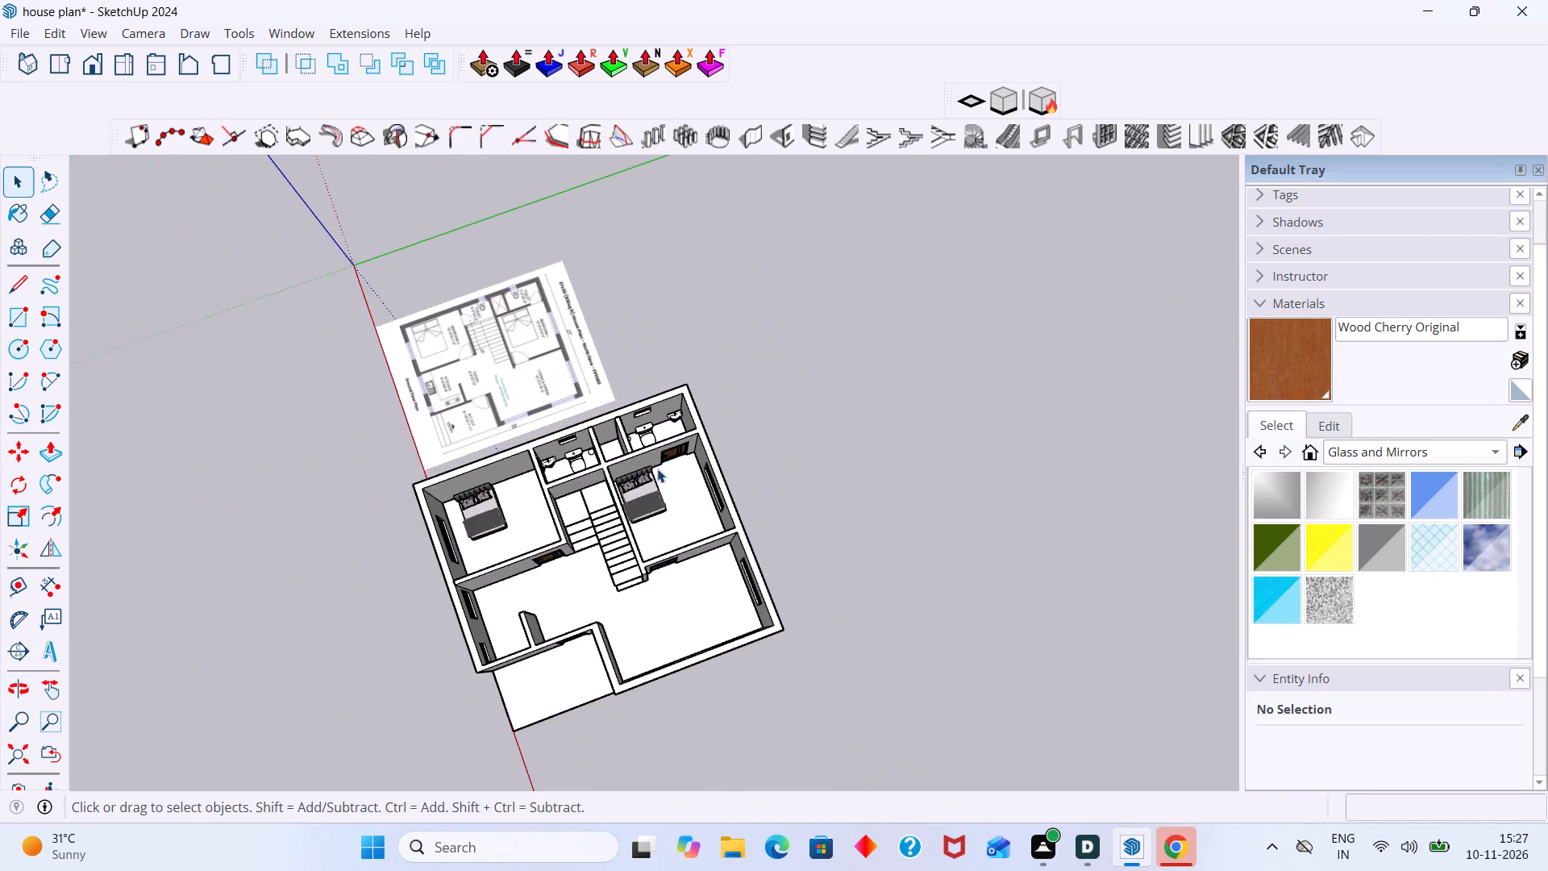
pyautogui.moveTo(643, 461); pyautogui.dragTo(605, 389, button='middle')
pyautogui.scroll(13, 540, 355)
pyautogui.moveTo(608, 365); pyautogui.dragTo(685, 364, button='middle')
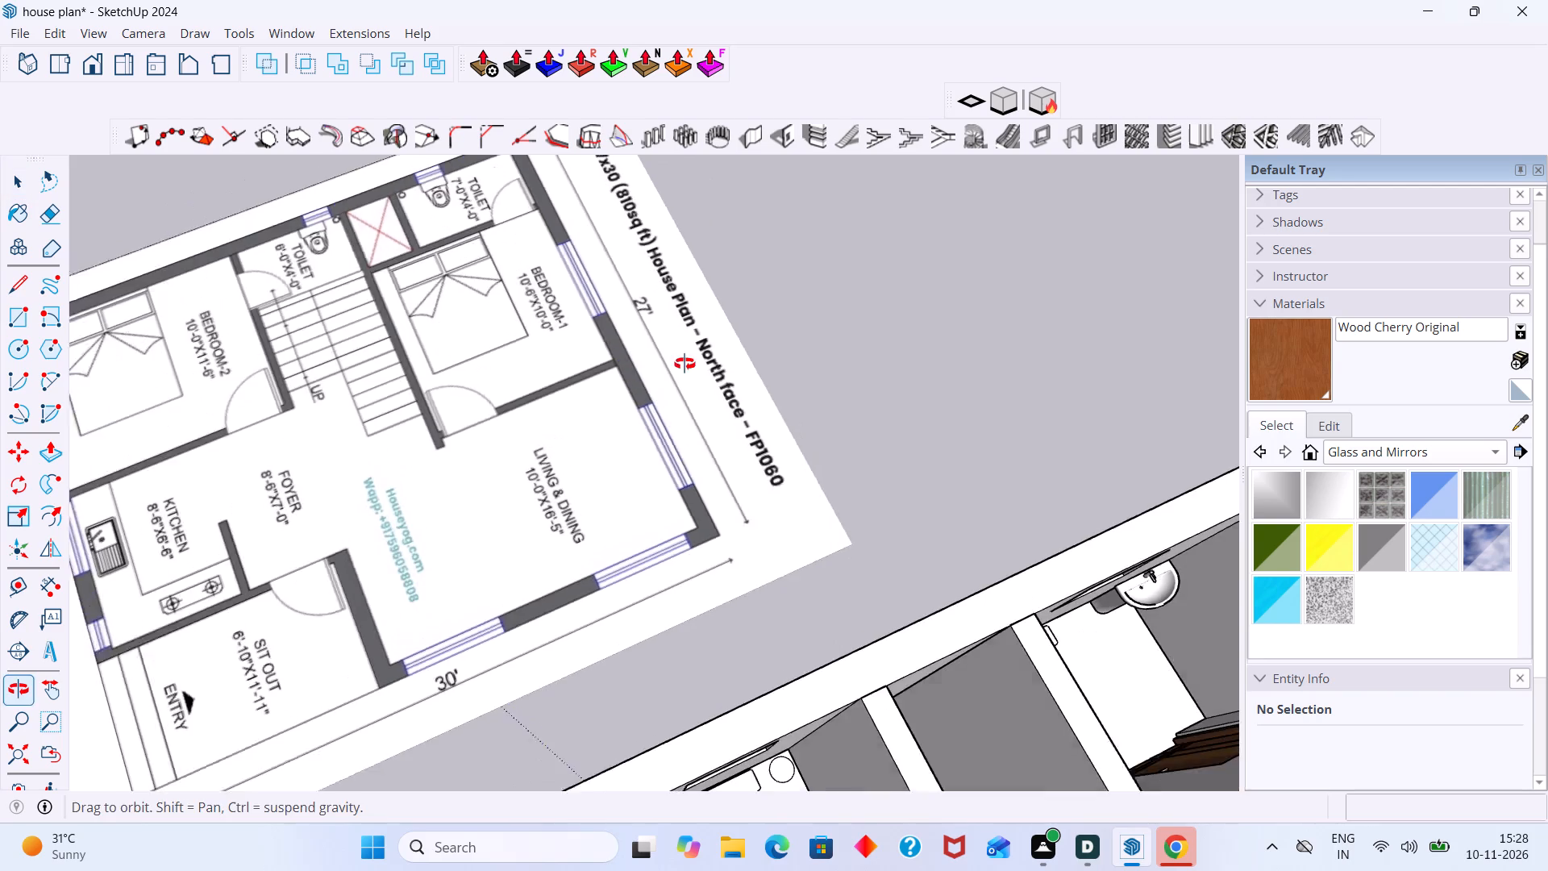
pyautogui.moveTo(685, 364); pyautogui.dragTo(689, 362, button='middle')
pyautogui.scroll(1, 697, 372)
pyautogui.scroll(-8, 699, 372)
pyautogui.scroll(-3, 797, 410)
pyautogui.moveTo(823, 551); pyautogui.dragTo(826, 556, button='middle')
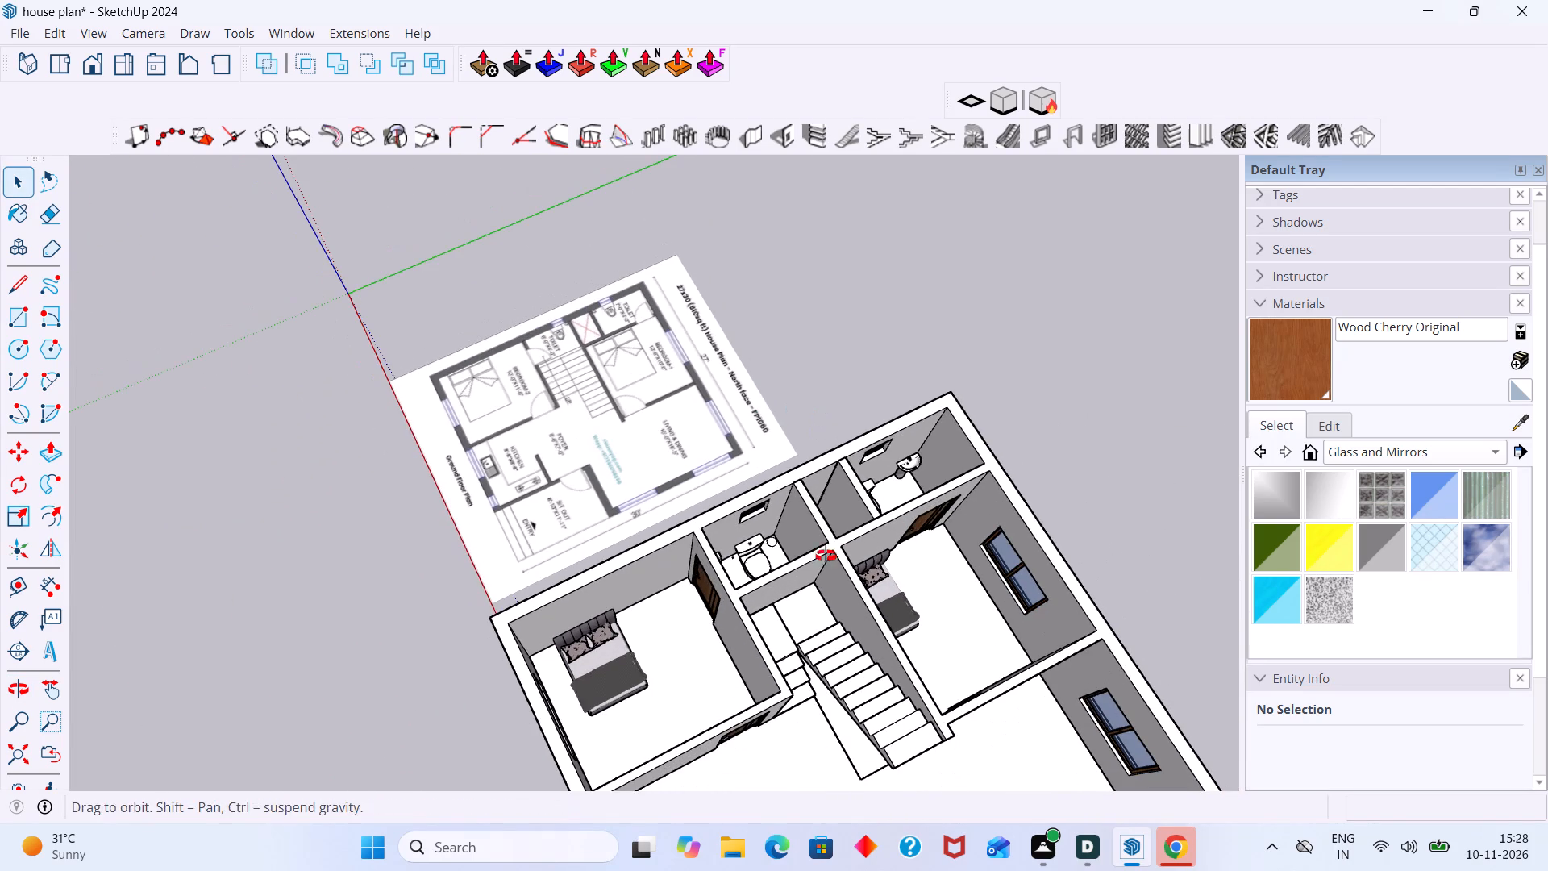
pyautogui.moveTo(826, 556); pyautogui.dragTo(962, 545, button='middle')
pyautogui.scroll(5, 959, 504)
pyautogui.moveTo(909, 487); pyautogui.dragTo(676, 469, button='middle')
pyautogui.scroll(7, 907, 596)
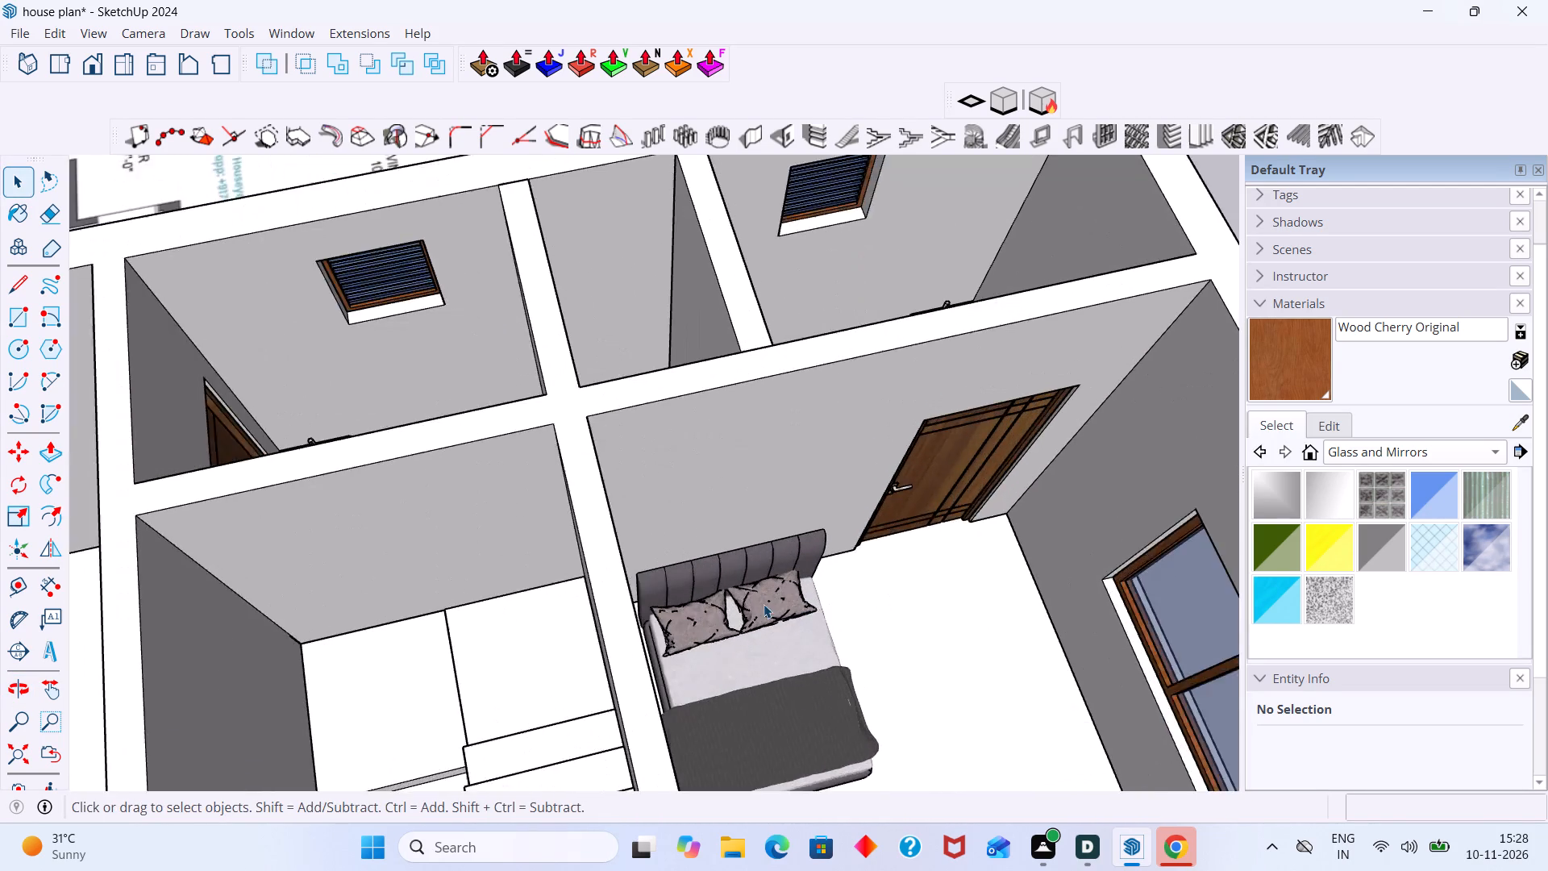
pyautogui.scroll(2, 764, 604)
pyautogui.moveTo(720, 609); pyautogui.dragTo(694, 588, button='middle')
pyautogui.scroll(-3, 702, 577)
pyautogui.moveTo(716, 579); pyautogui.dragTo(665, 473, button='middle')
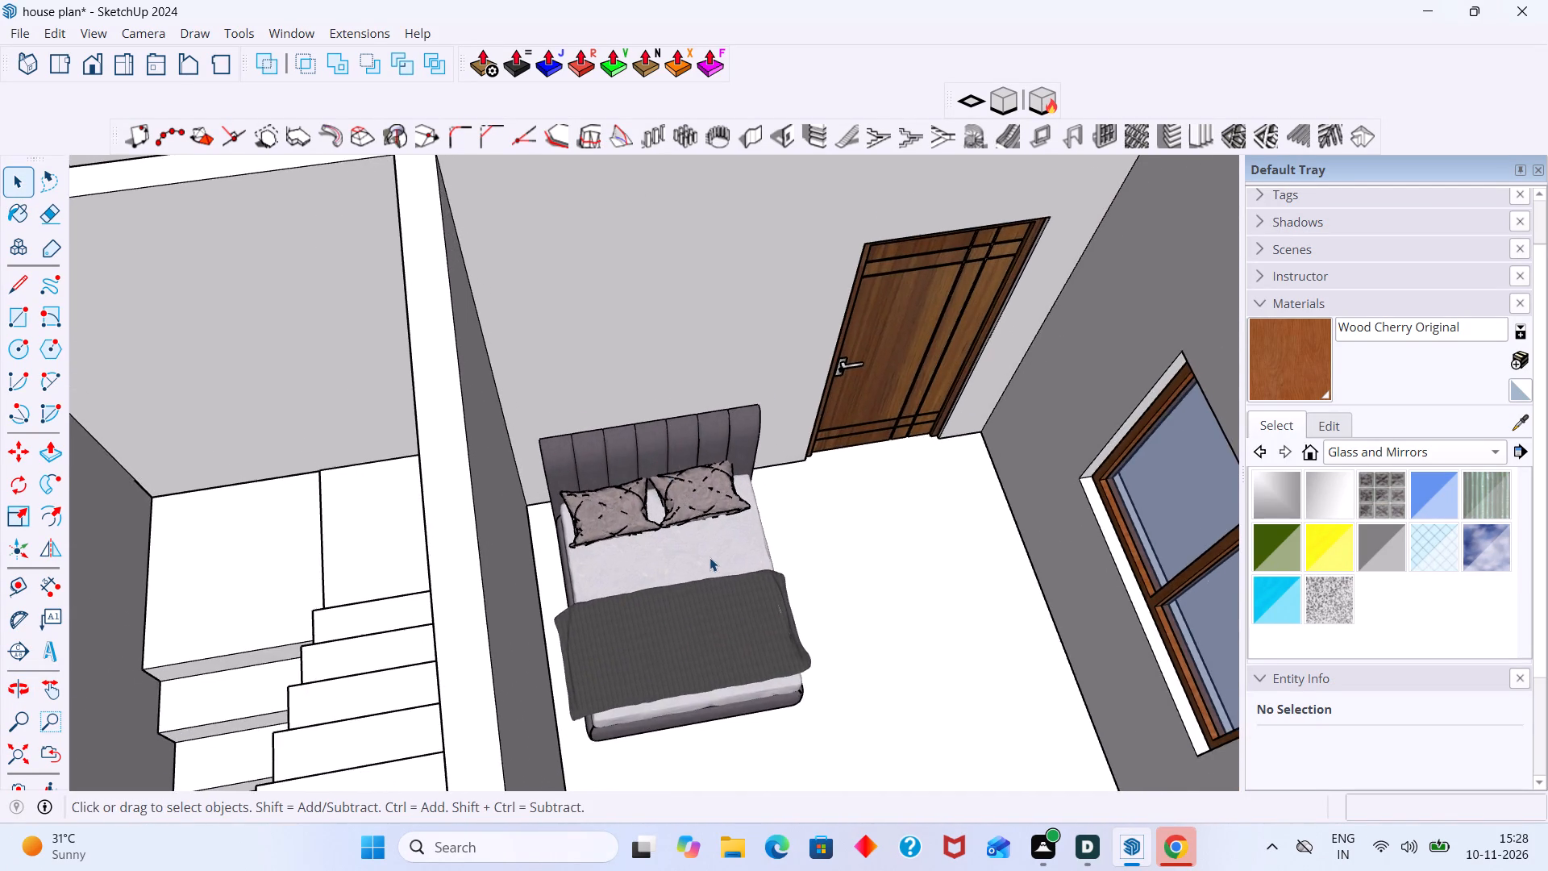
pyautogui.scroll(2, 713, 557)
pyautogui.scroll(-6, 718, 560)
pyautogui.moveTo(685, 534); pyautogui.dragTo(287, 453, button='middle')
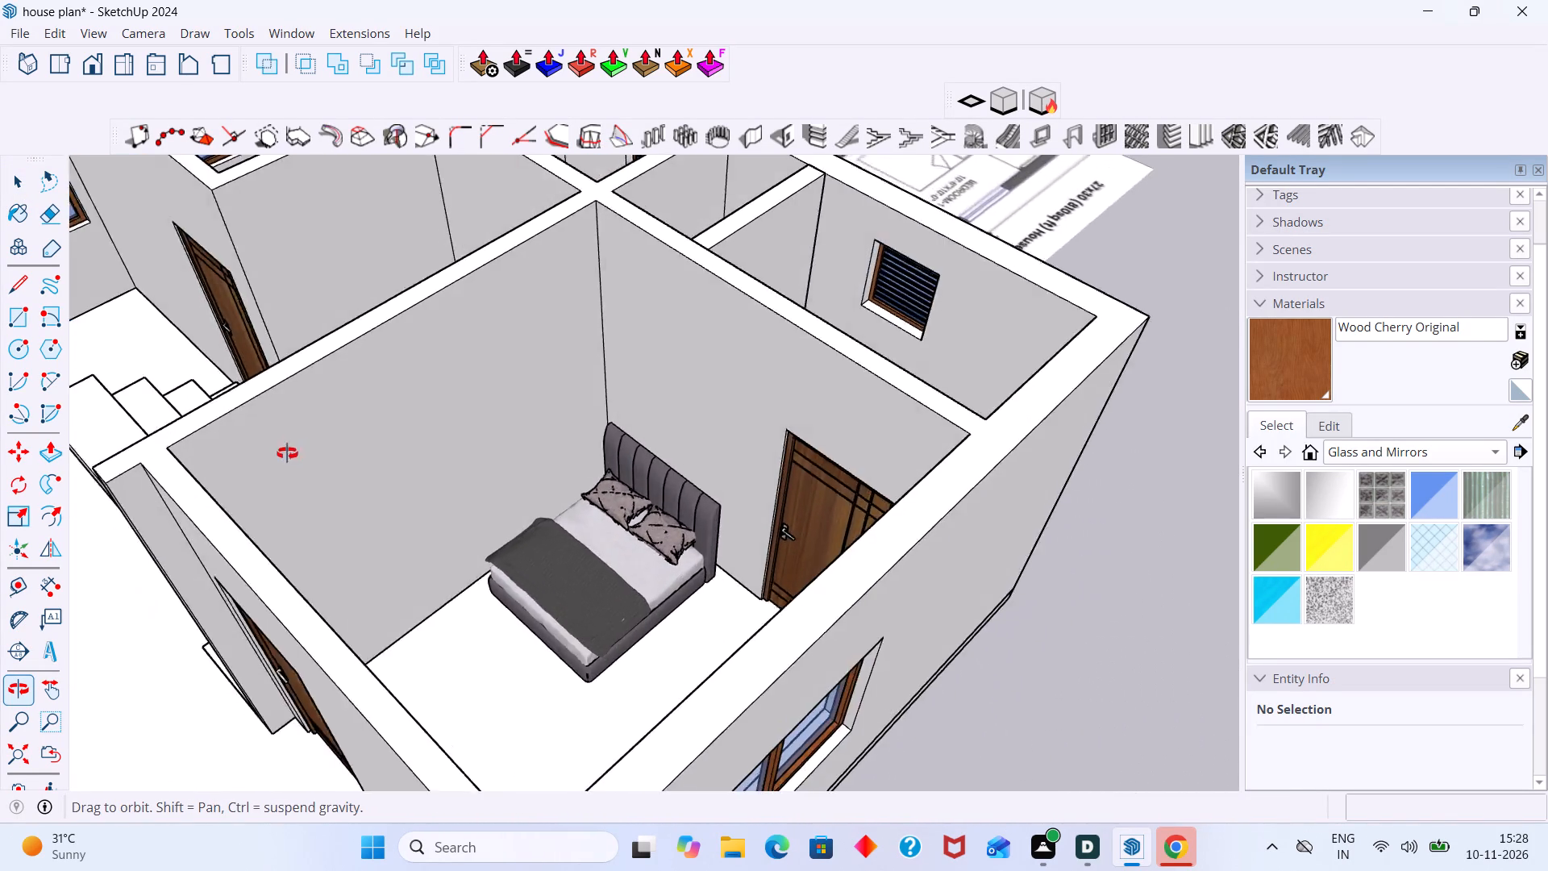
pyautogui.moveTo(287, 453); pyautogui.dragTo(762, 516, button='middle')
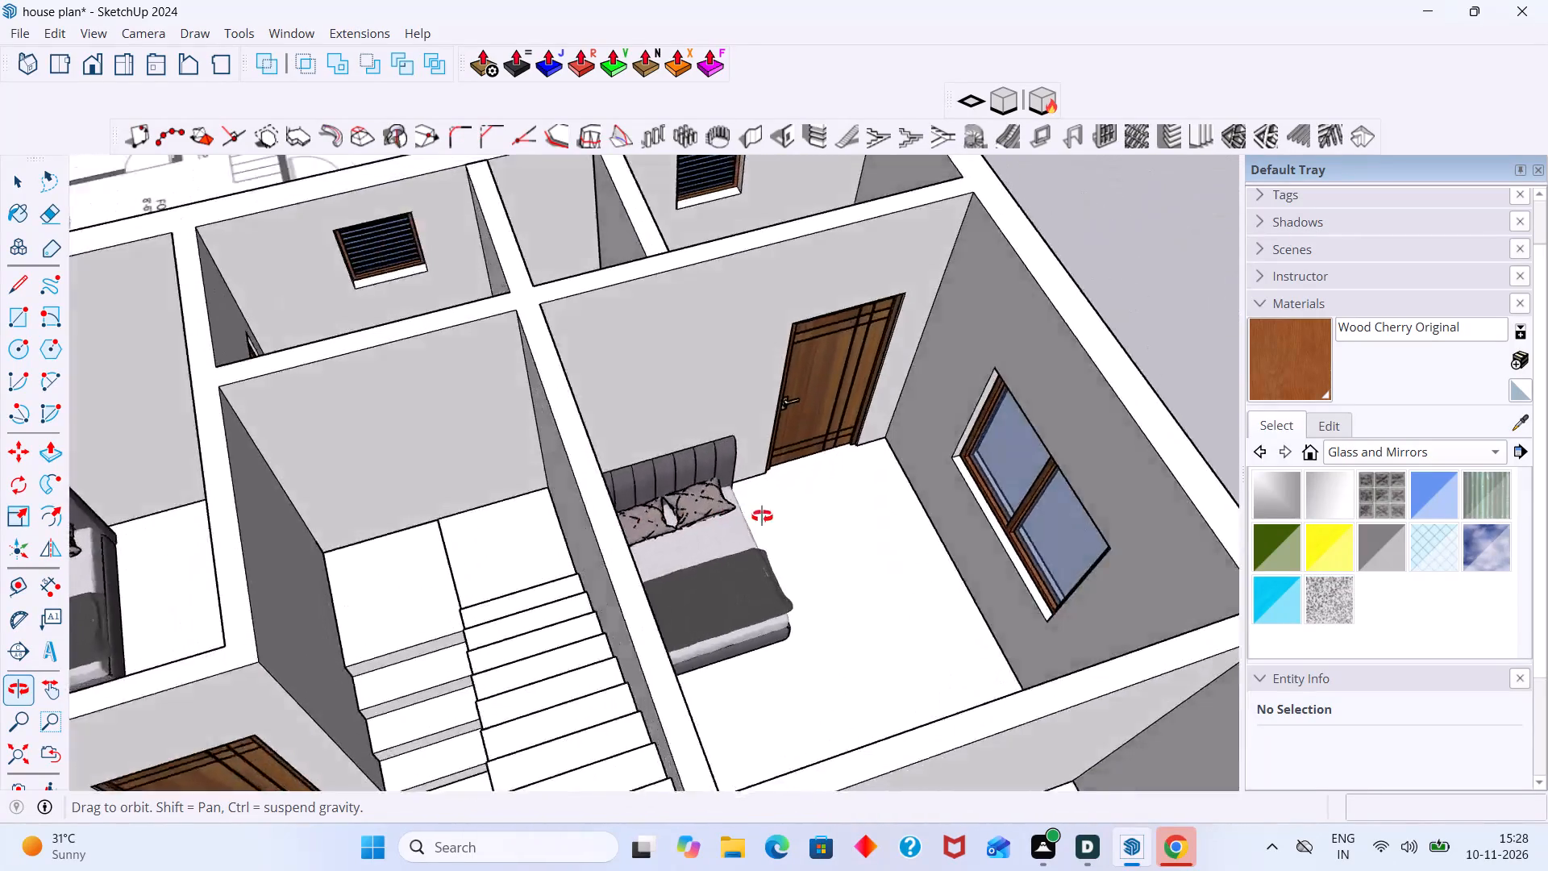
pyautogui.moveTo(762, 516); pyautogui.dragTo(1230, 605, button='middle')
pyautogui.scroll(-7, 1131, 597)
pyautogui.moveTo(840, 564); pyautogui.dragTo(821, 552, button='middle')
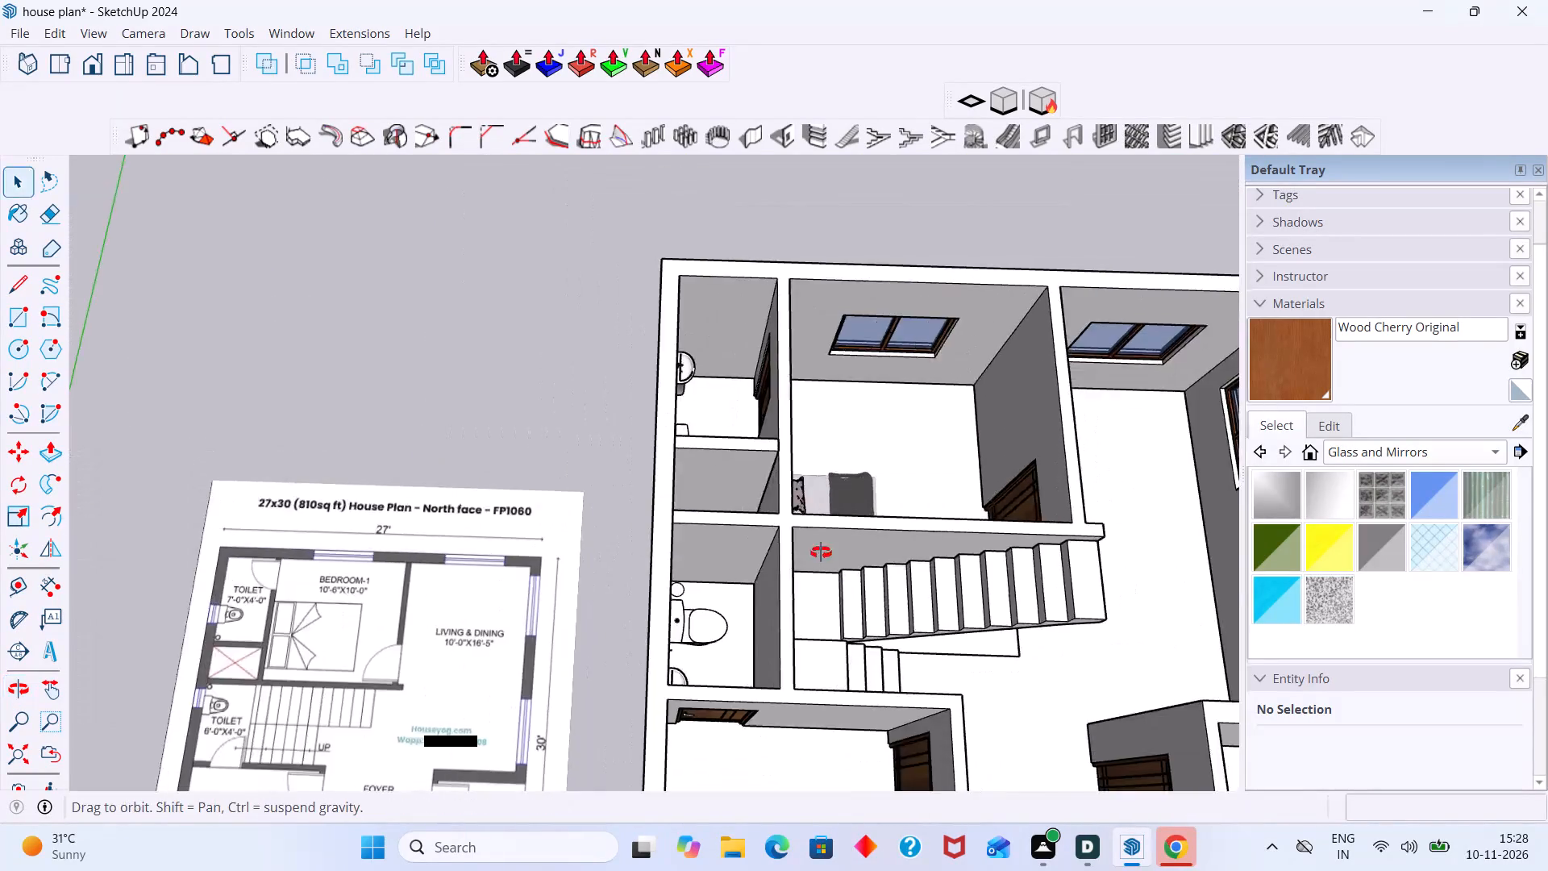
pyautogui.moveTo(821, 552); pyautogui.dragTo(422, 447, button='middle')
pyautogui.scroll(-8, 598, 535)
pyautogui.moveTo(590, 465); pyautogui.dragTo(314, 512, button='middle')
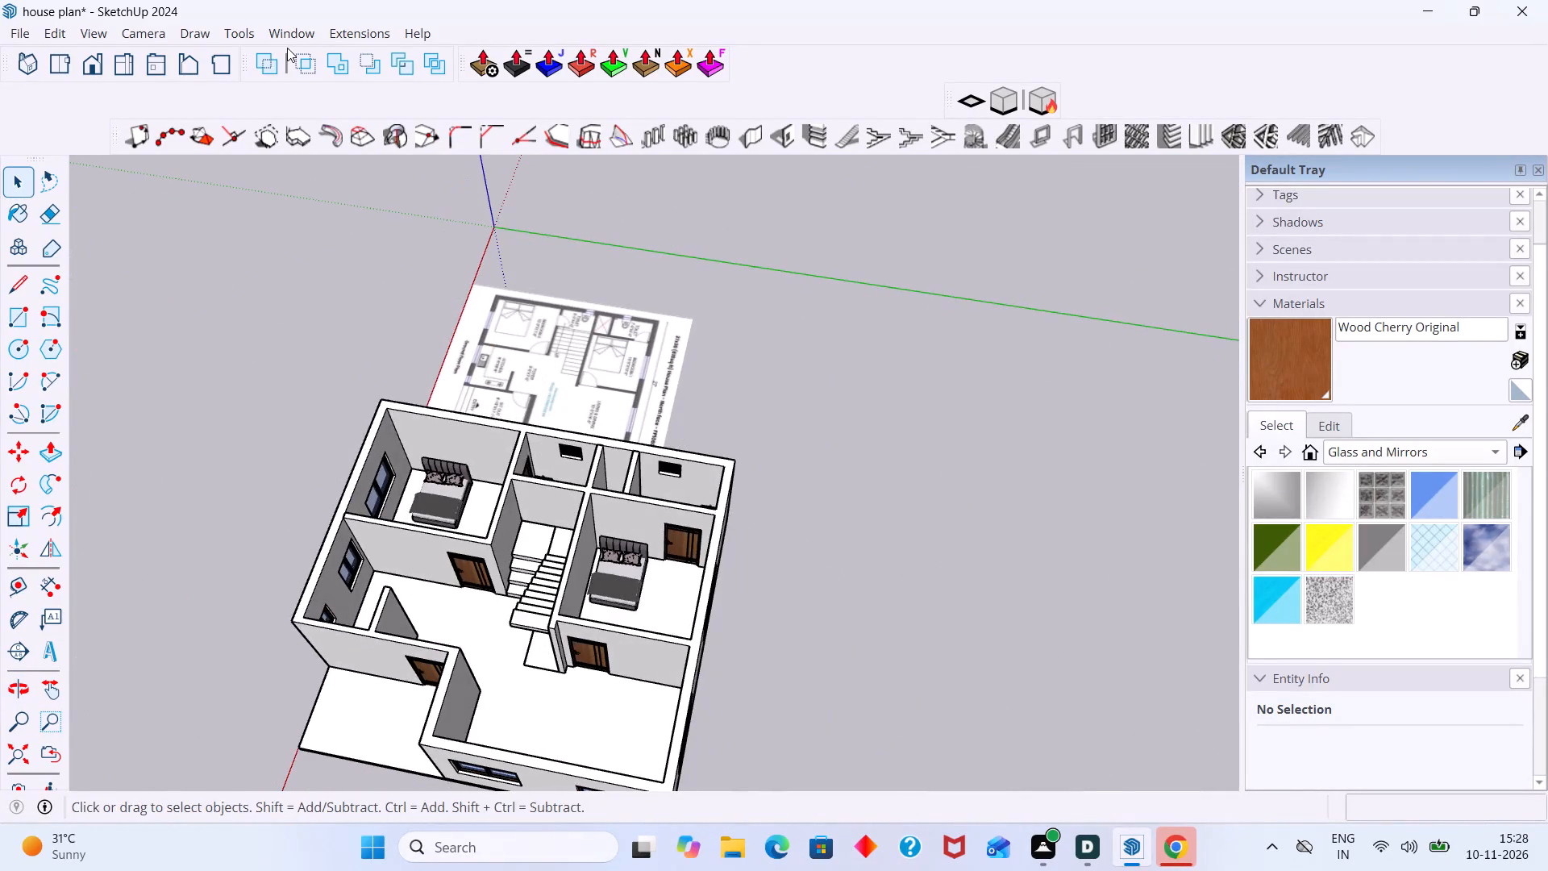
# Search the 3D Warehouse for "sofa".
pyautogui.click(285, 47)
pyautogui.click(285, 41)
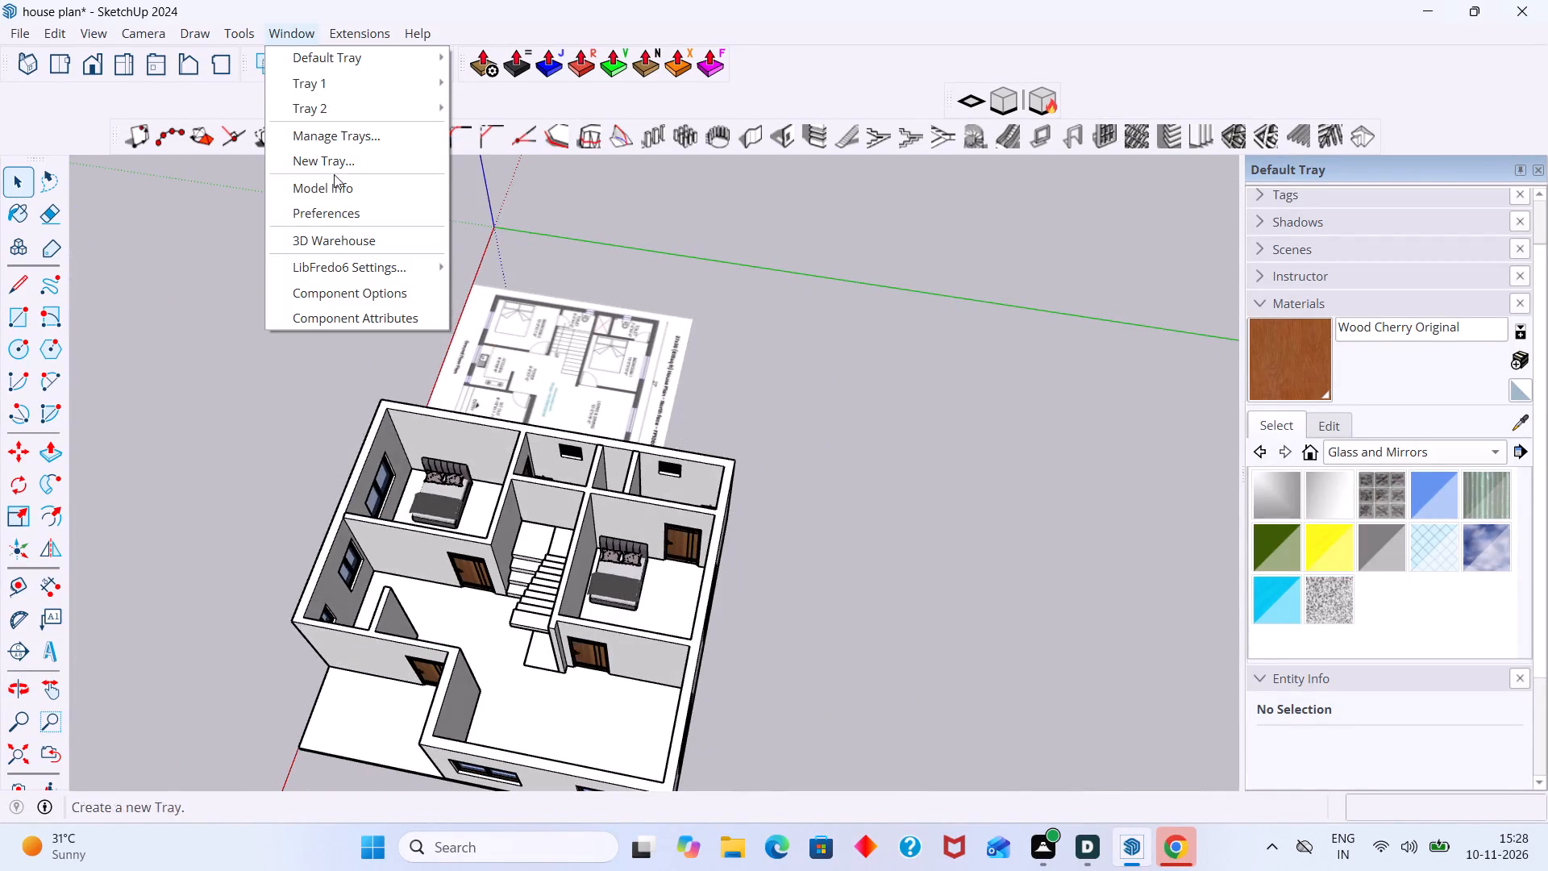
pyautogui.click(339, 238)
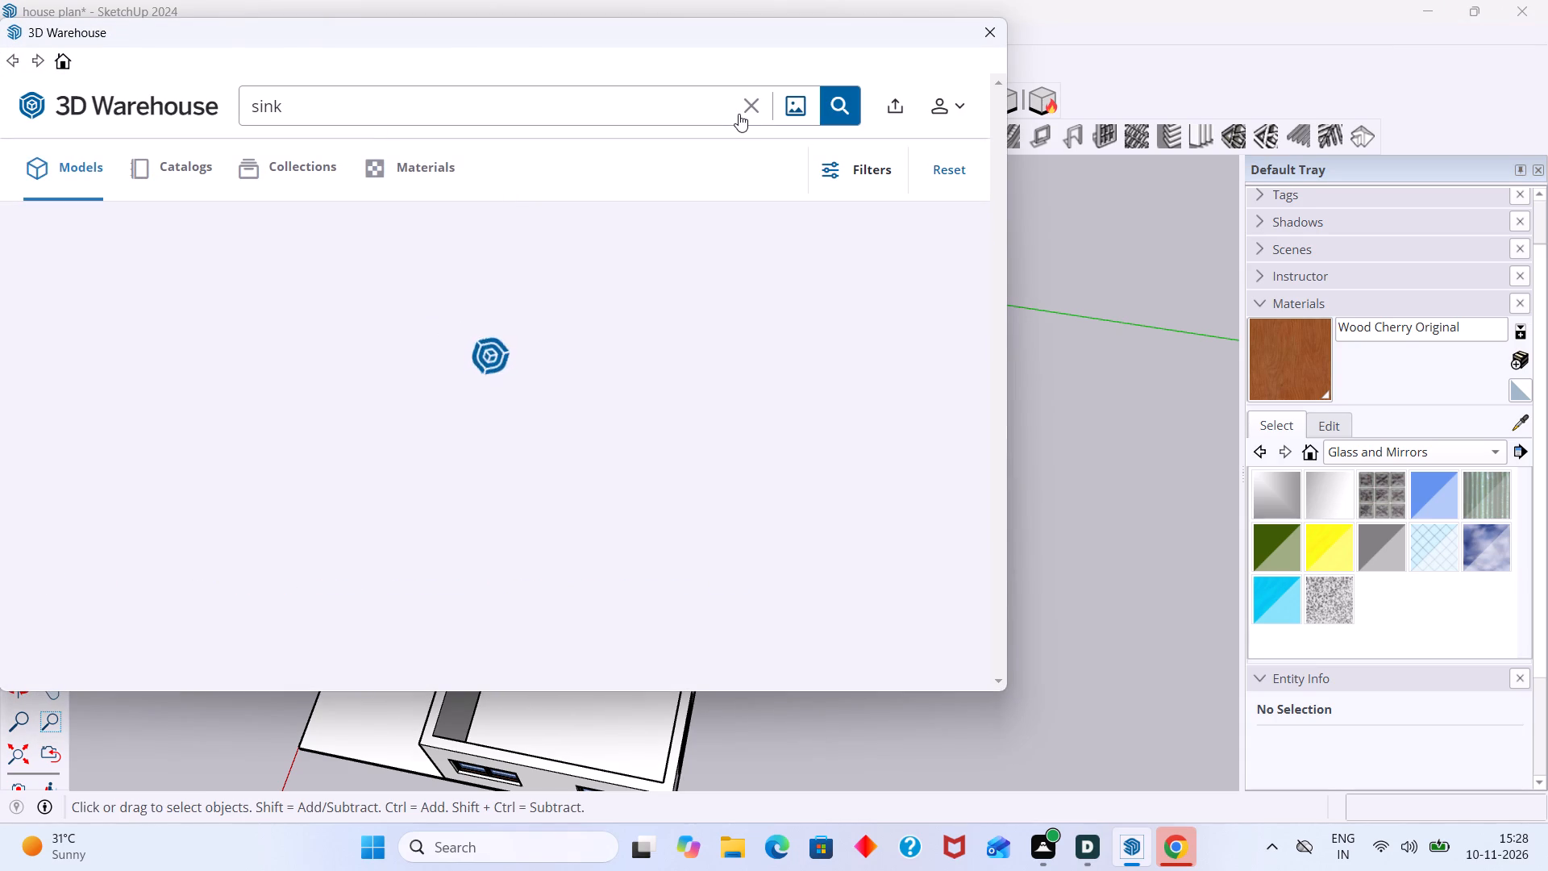
pyautogui.click(749, 114)
pyautogui.click(311, 125)
pyautogui.click(303, 111)
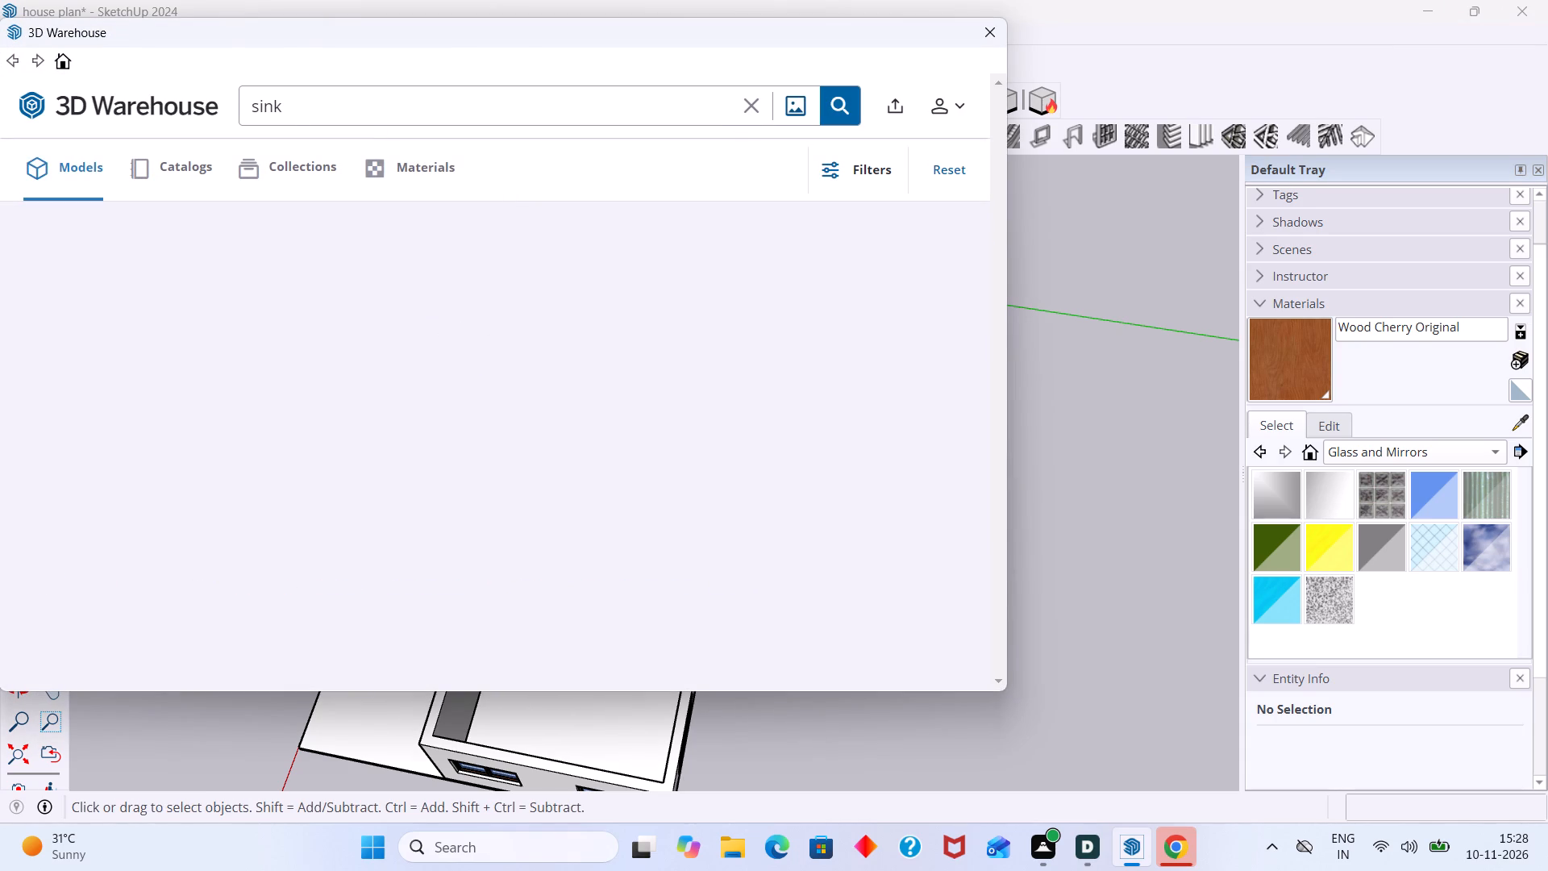
pyautogui.scroll(3, 292, 107)
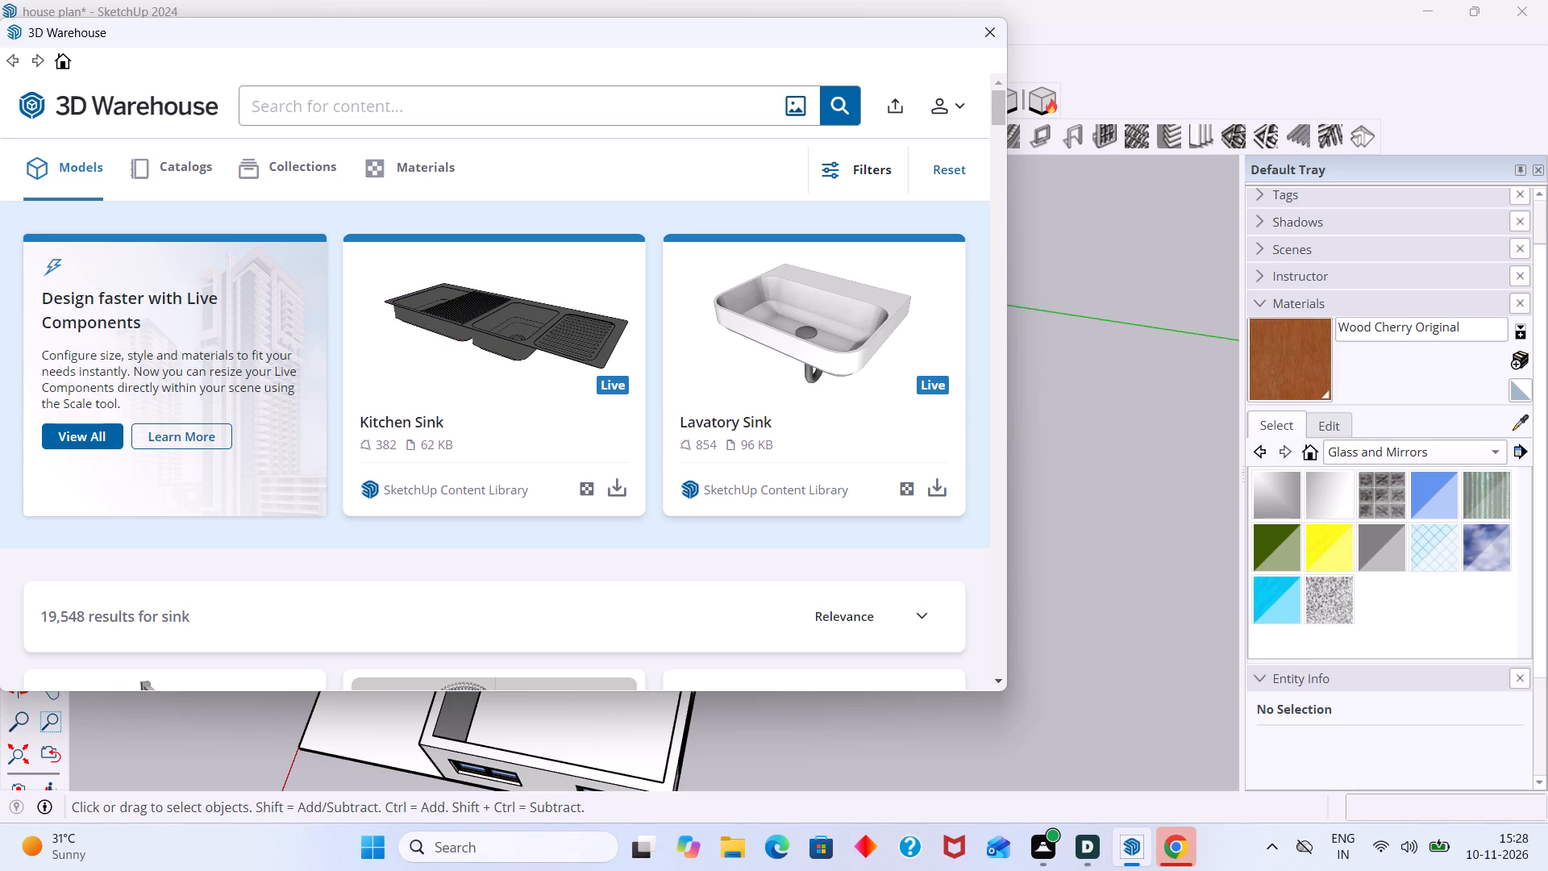
pyautogui.press('s')
pyautogui.write('of')
pyautogui.press('a')
pyautogui.click(840, 102)
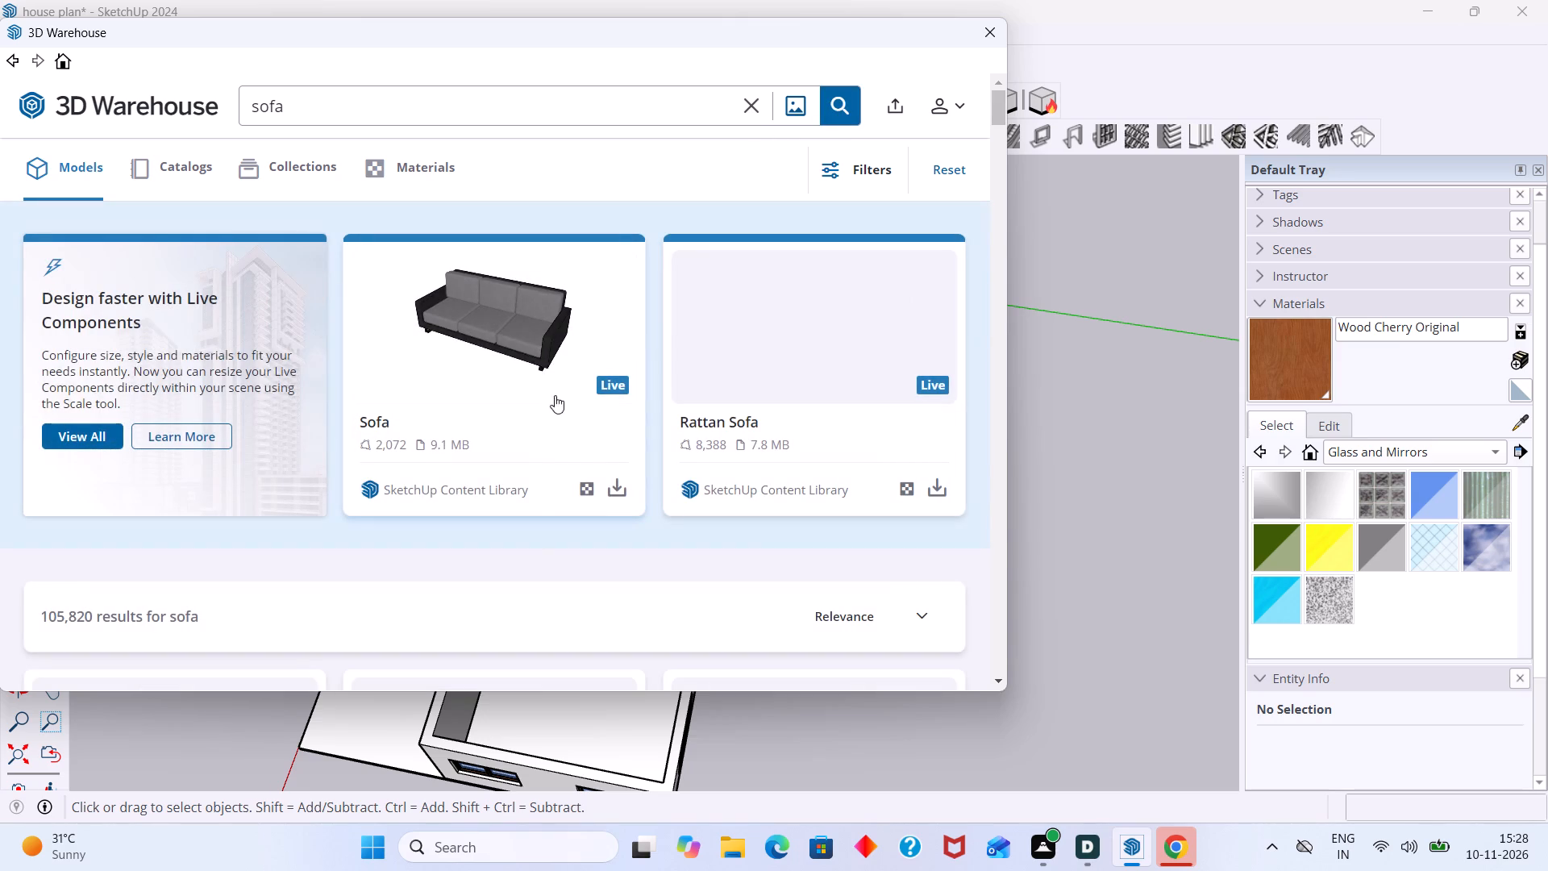
# Request the brown sectional sofa from the search results and unlock more downloads by skipping the video, declining the subscription.
pyautogui.scroll(-4, 582, 440)
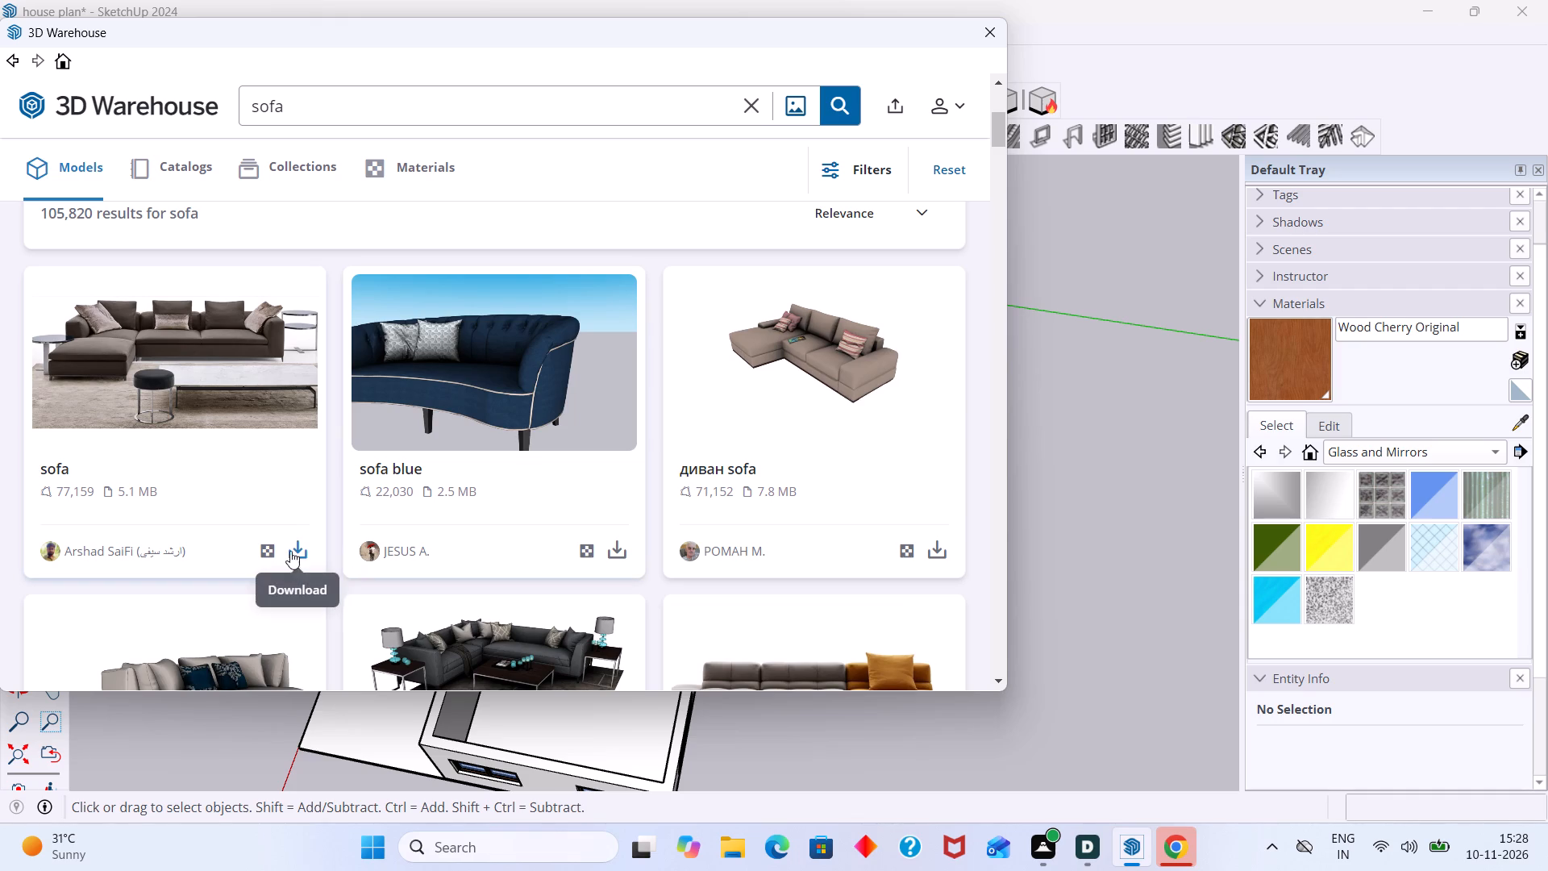
pyautogui.scroll(-3, 301, 549)
pyautogui.scroll(2, 323, 547)
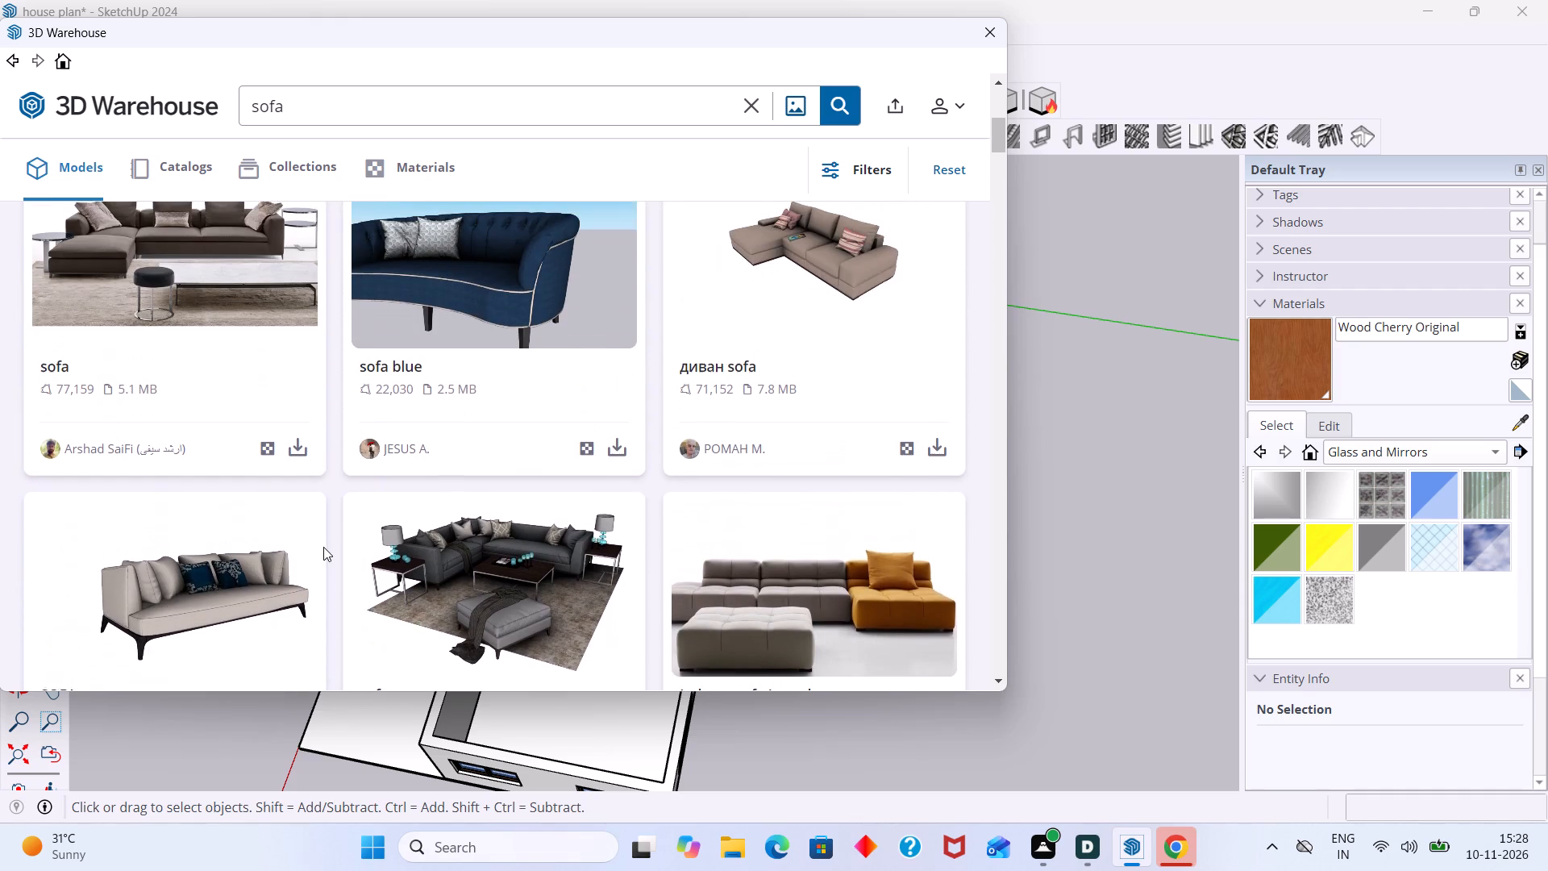
pyautogui.scroll(1, 323, 547)
pyautogui.click(297, 552)
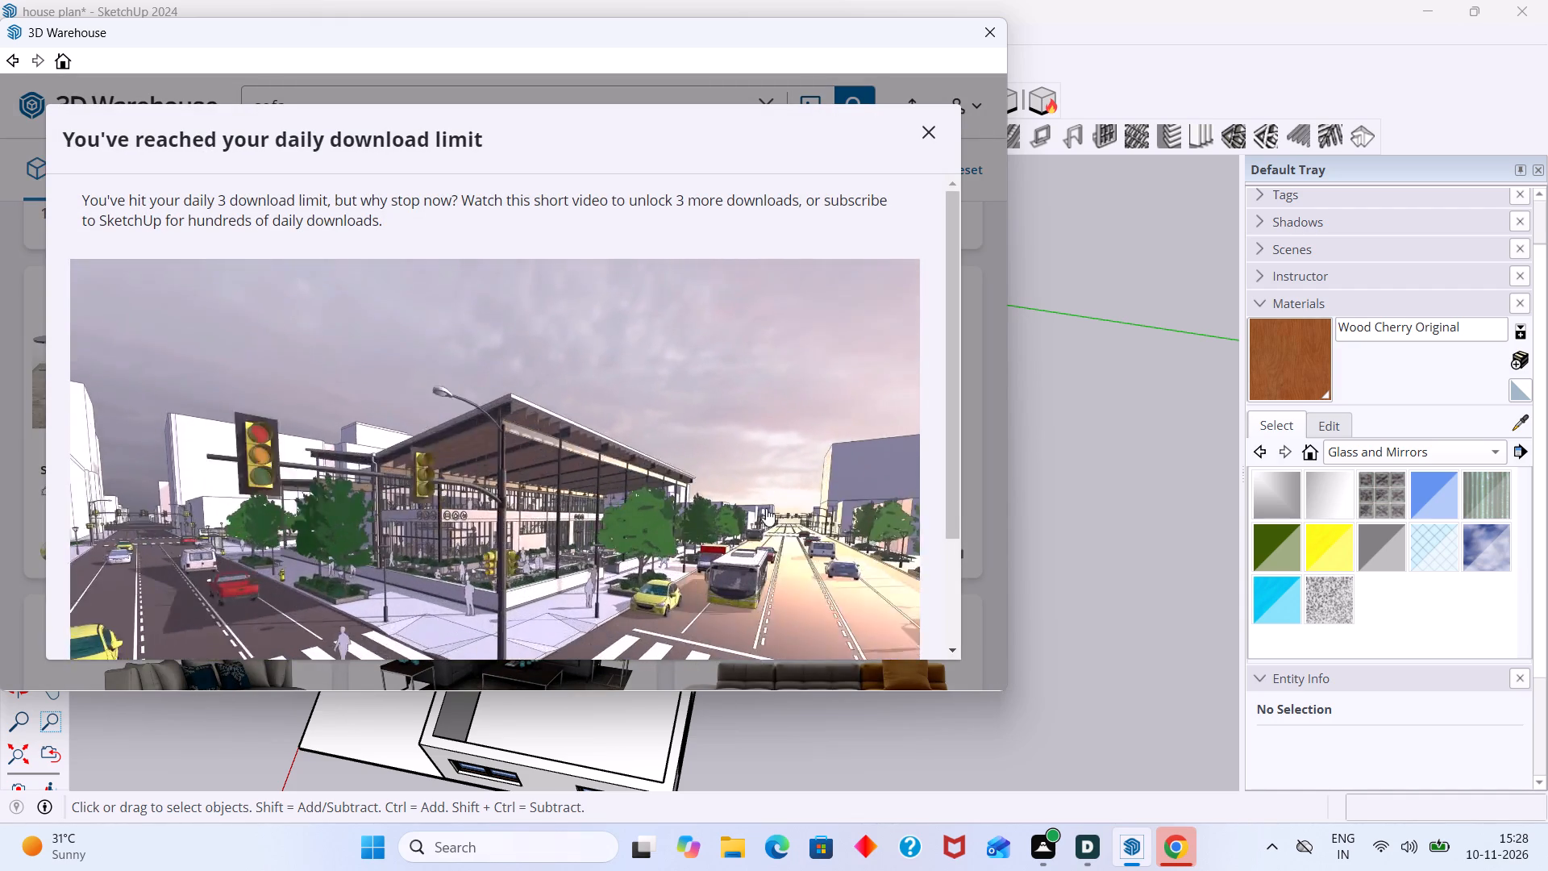
pyautogui.scroll(-2, 775, 503)
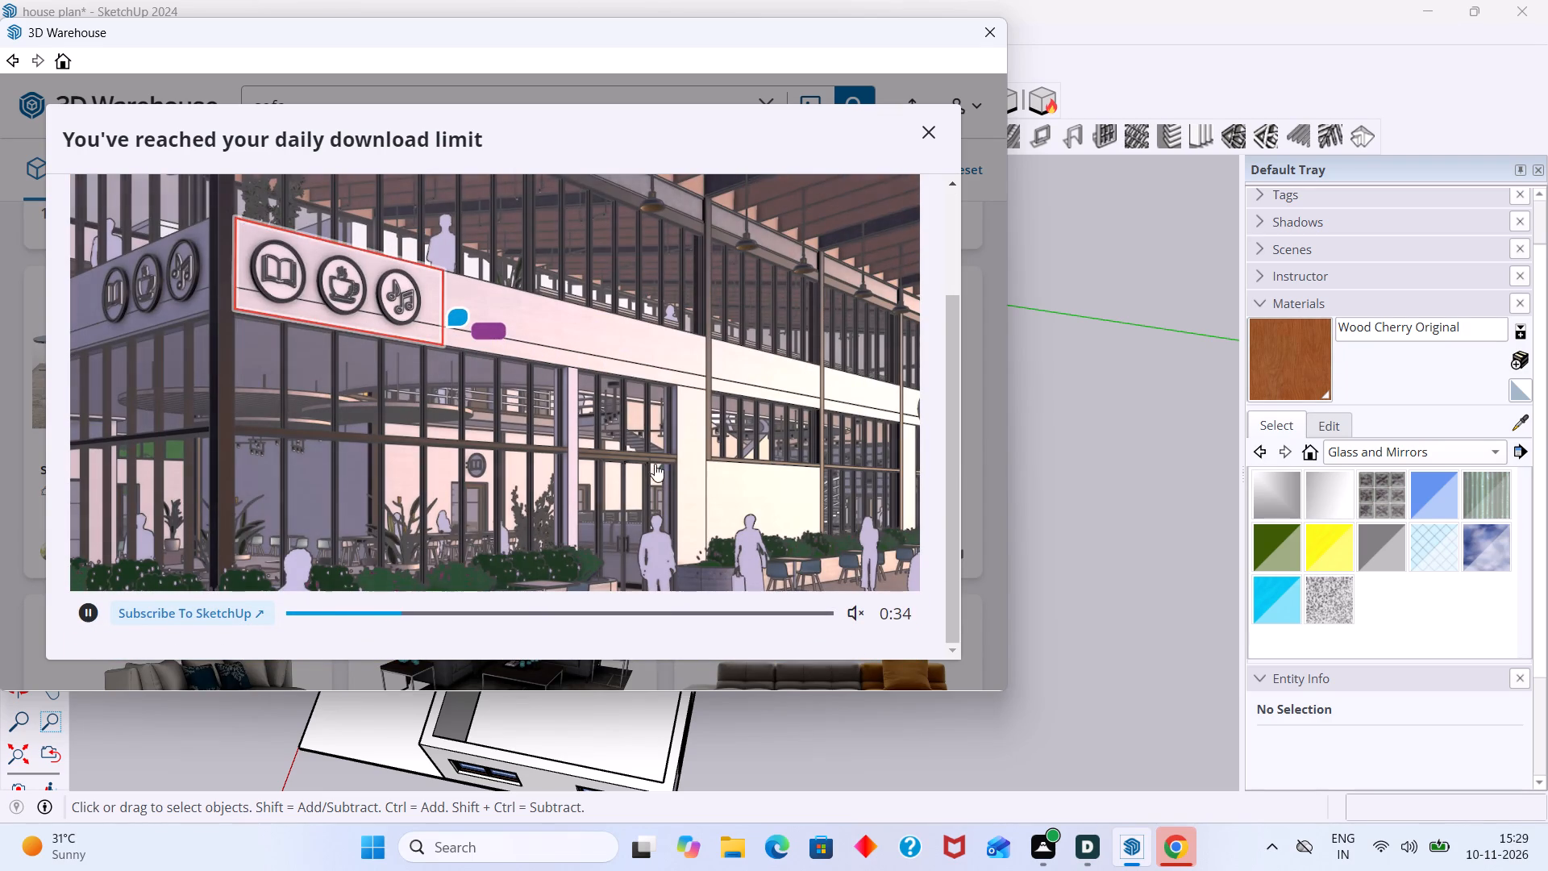
pyautogui.click(847, 560)
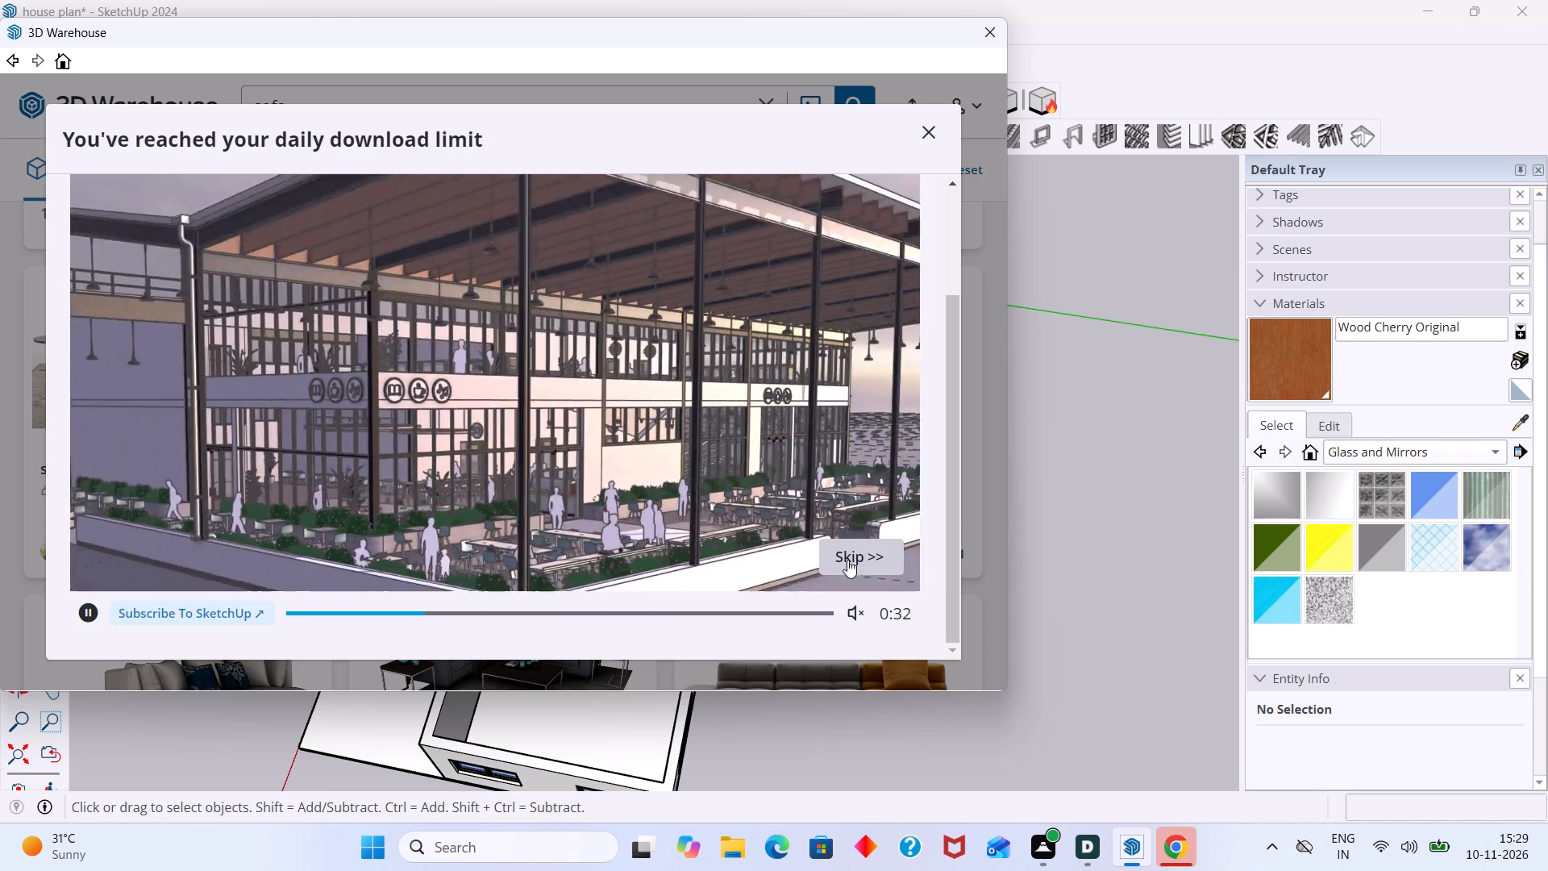
pyautogui.click(506, 486)
pyautogui.click(506, 471)
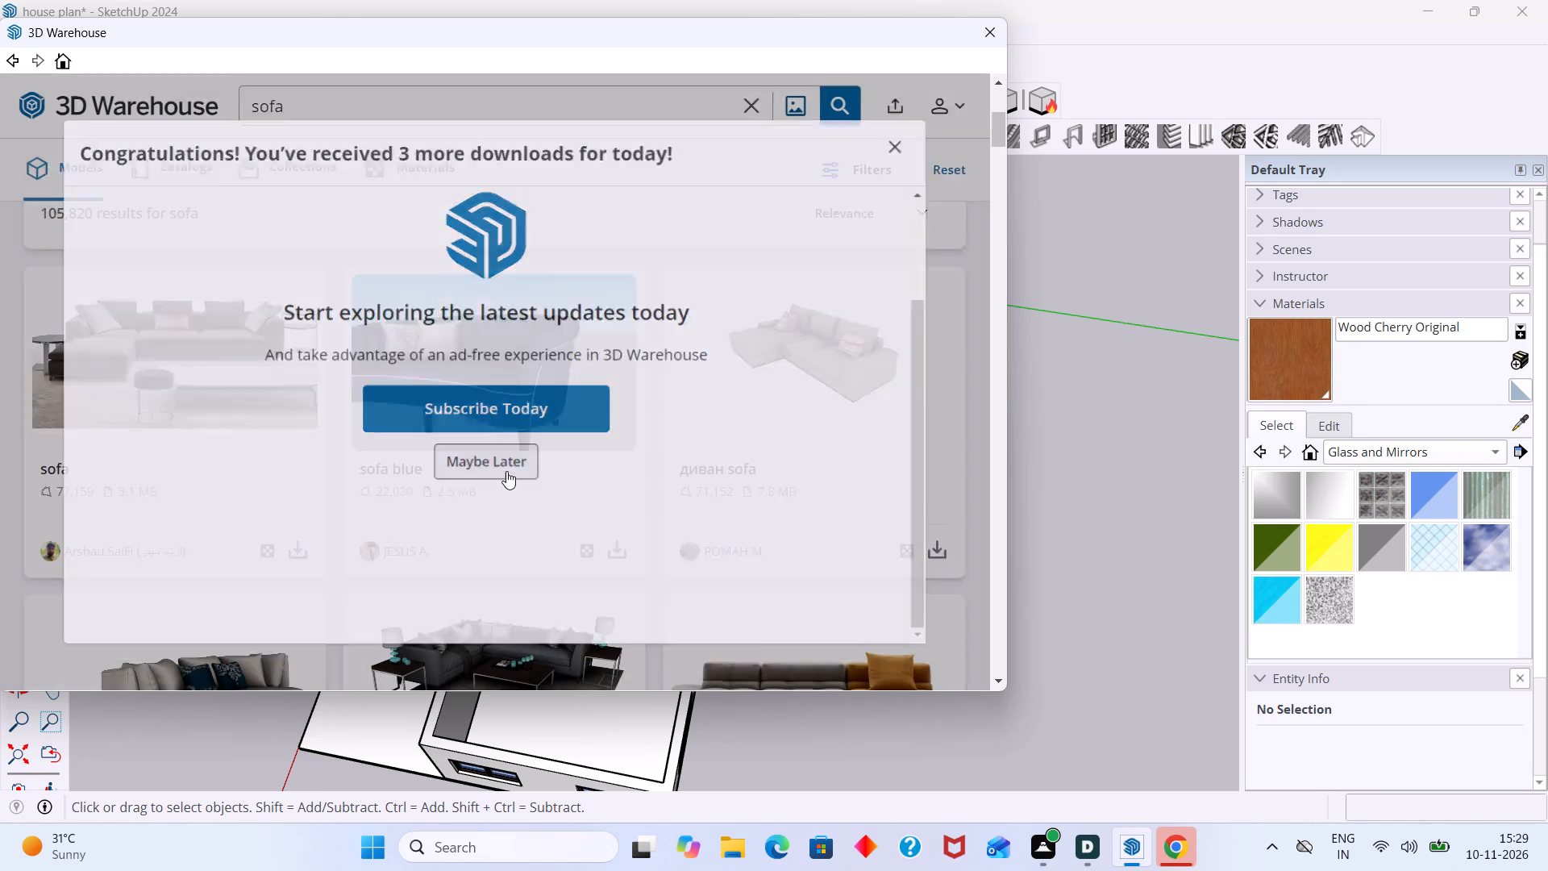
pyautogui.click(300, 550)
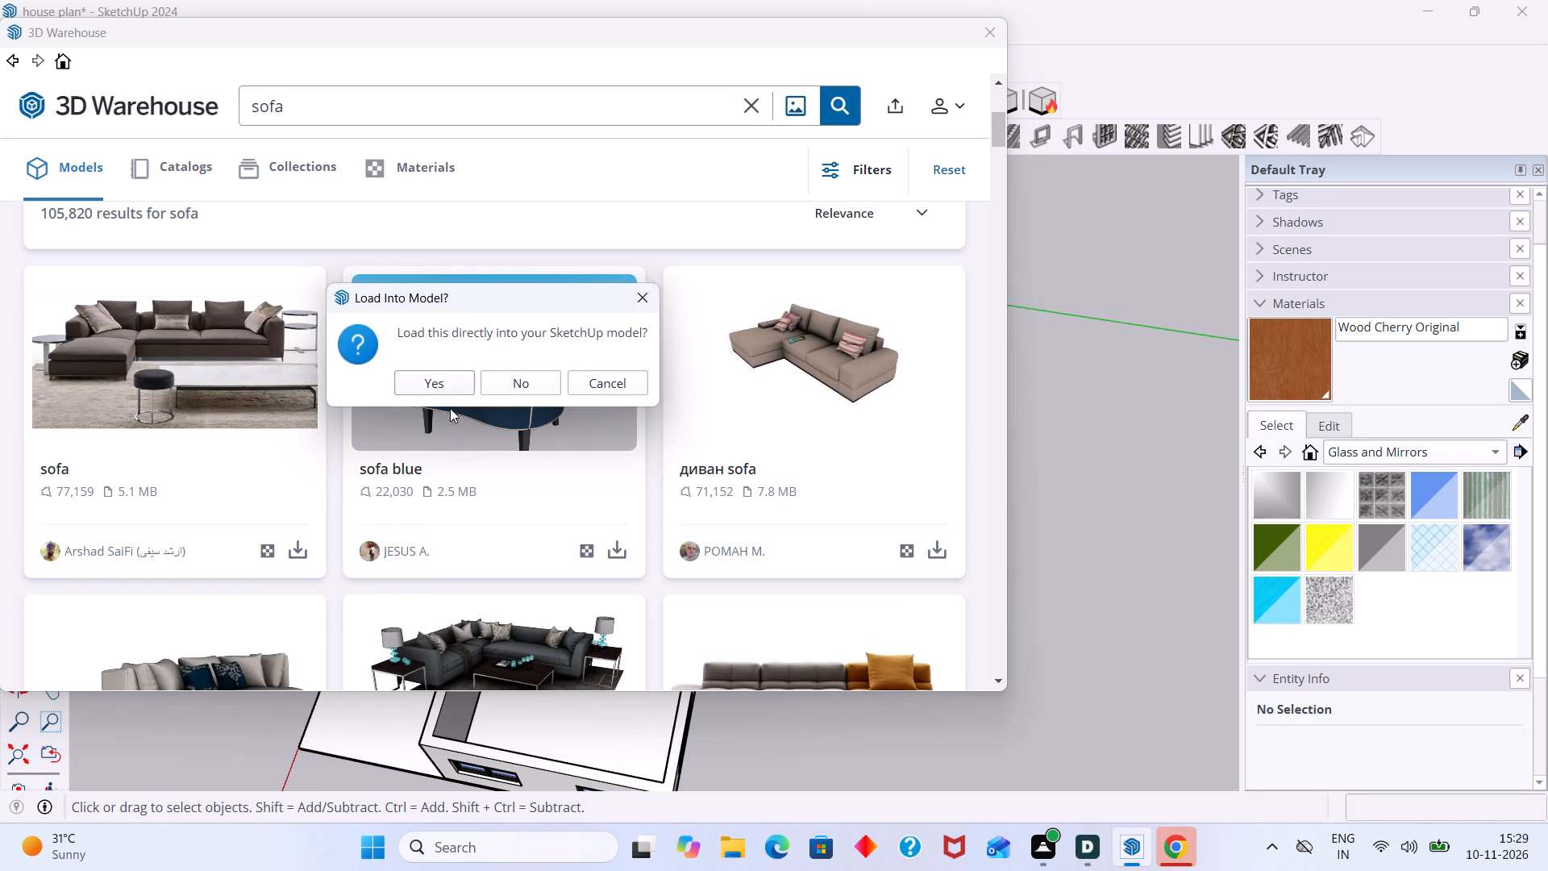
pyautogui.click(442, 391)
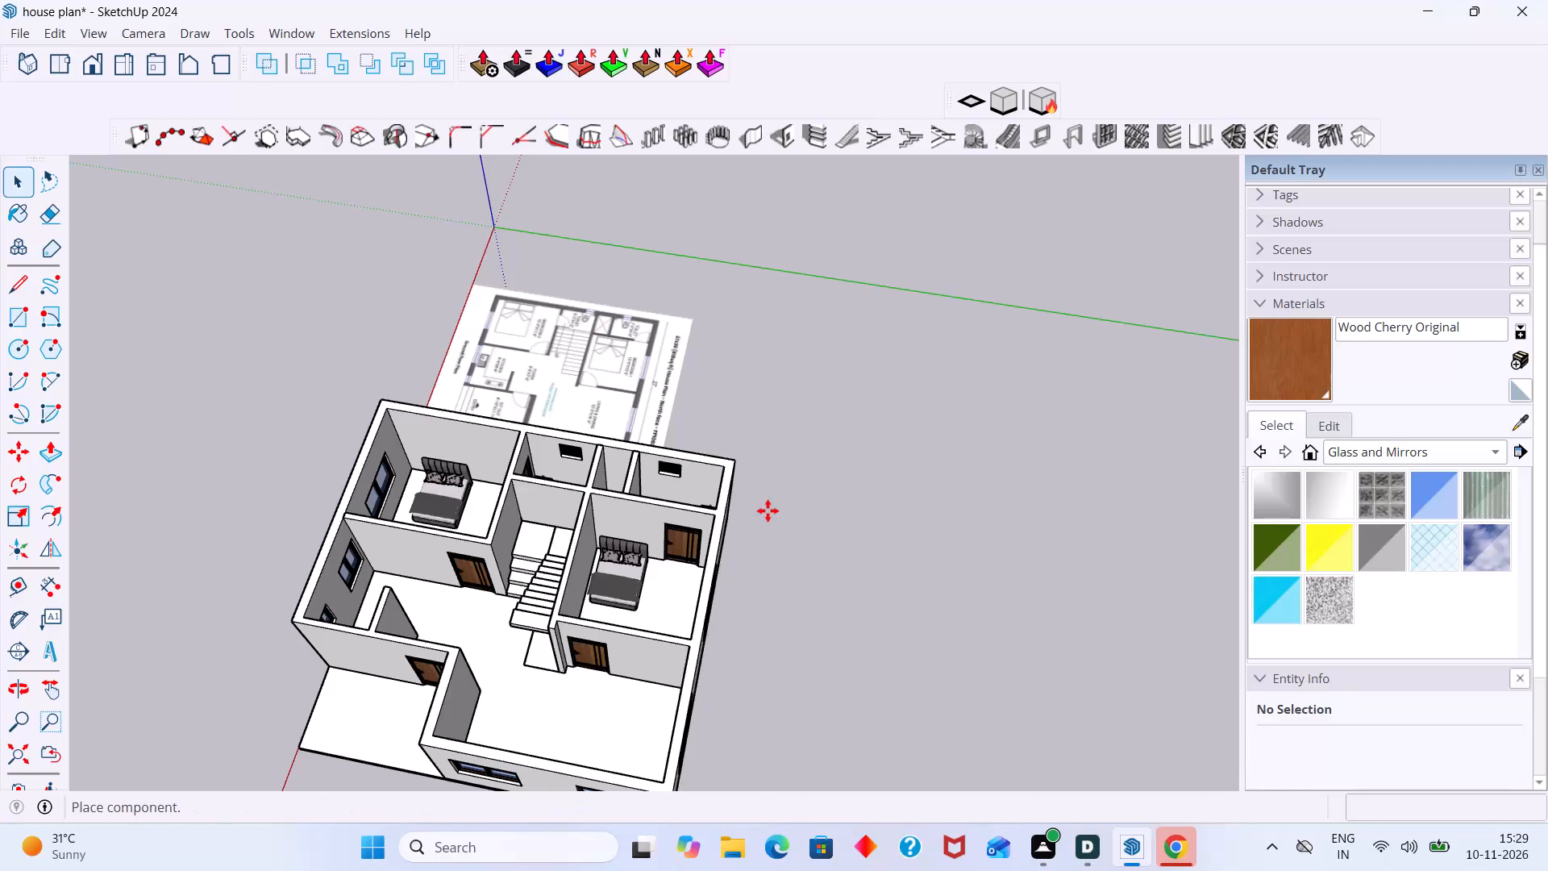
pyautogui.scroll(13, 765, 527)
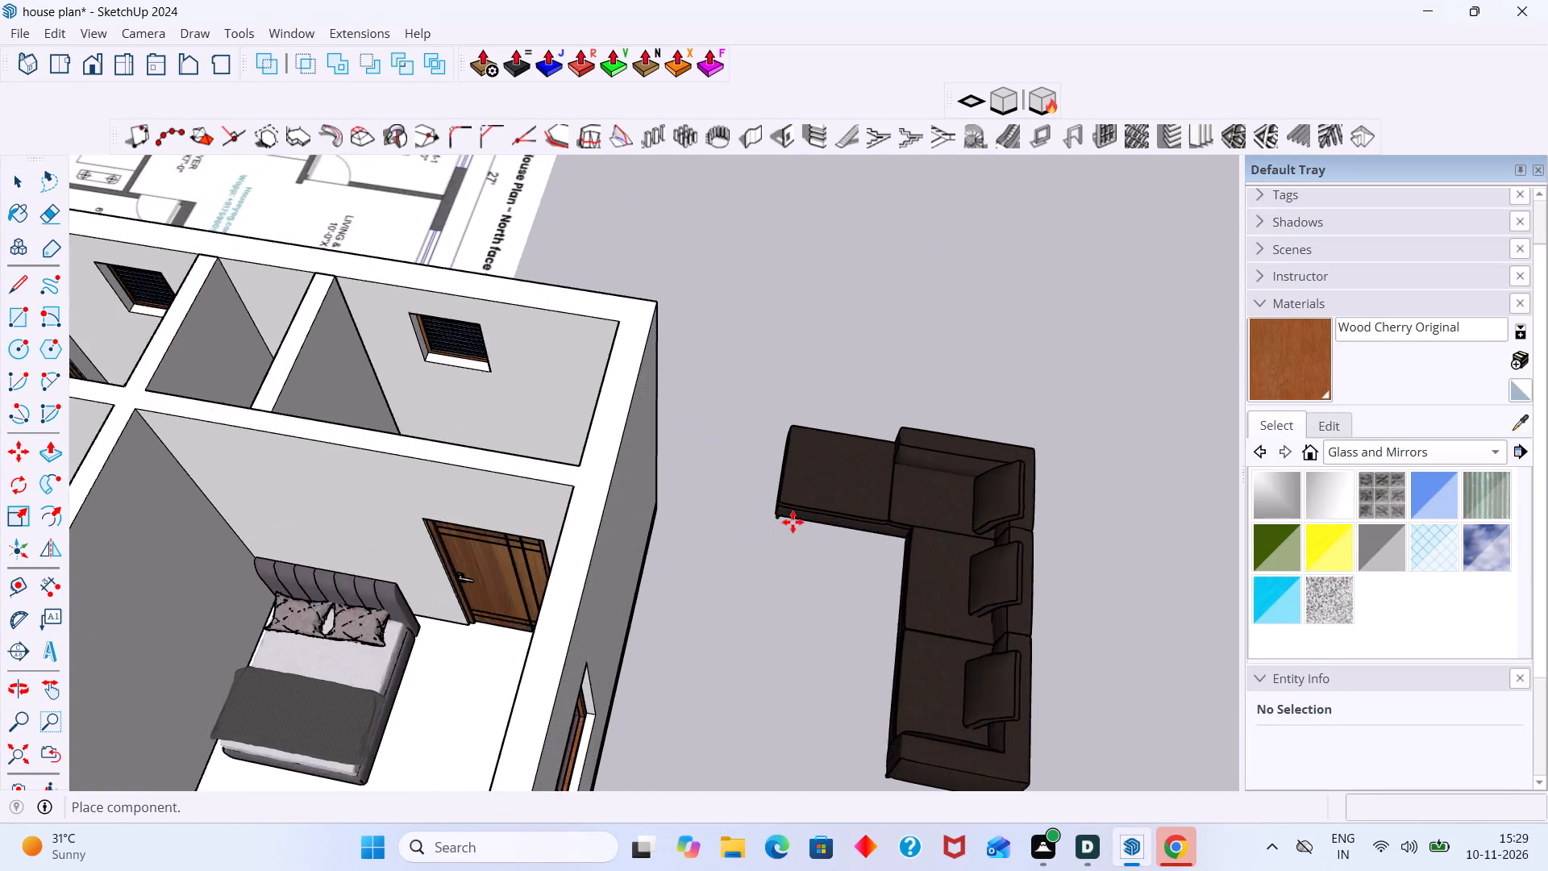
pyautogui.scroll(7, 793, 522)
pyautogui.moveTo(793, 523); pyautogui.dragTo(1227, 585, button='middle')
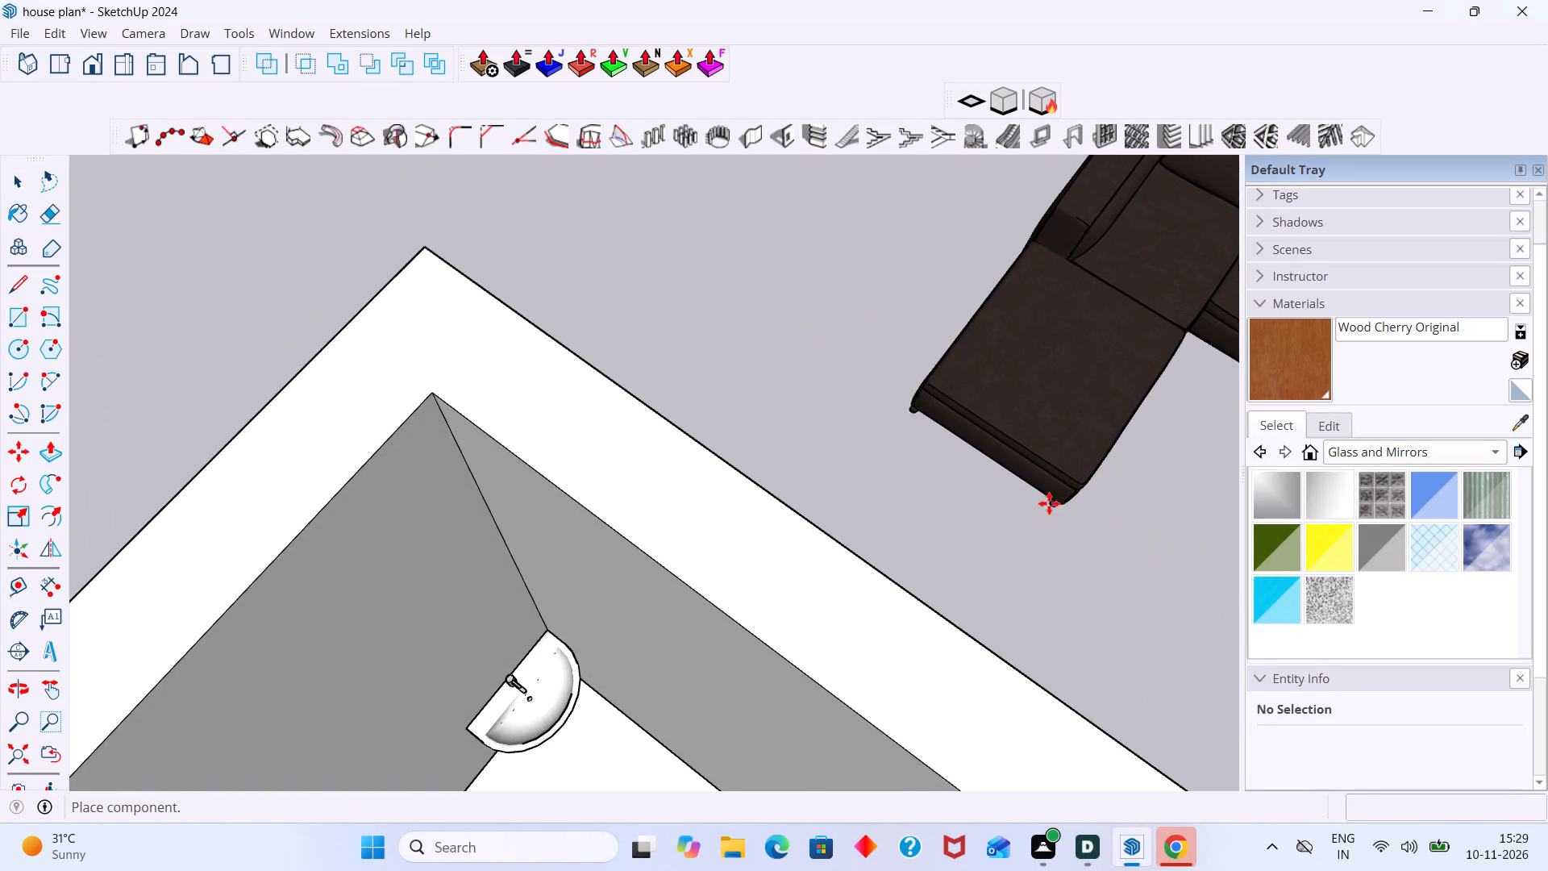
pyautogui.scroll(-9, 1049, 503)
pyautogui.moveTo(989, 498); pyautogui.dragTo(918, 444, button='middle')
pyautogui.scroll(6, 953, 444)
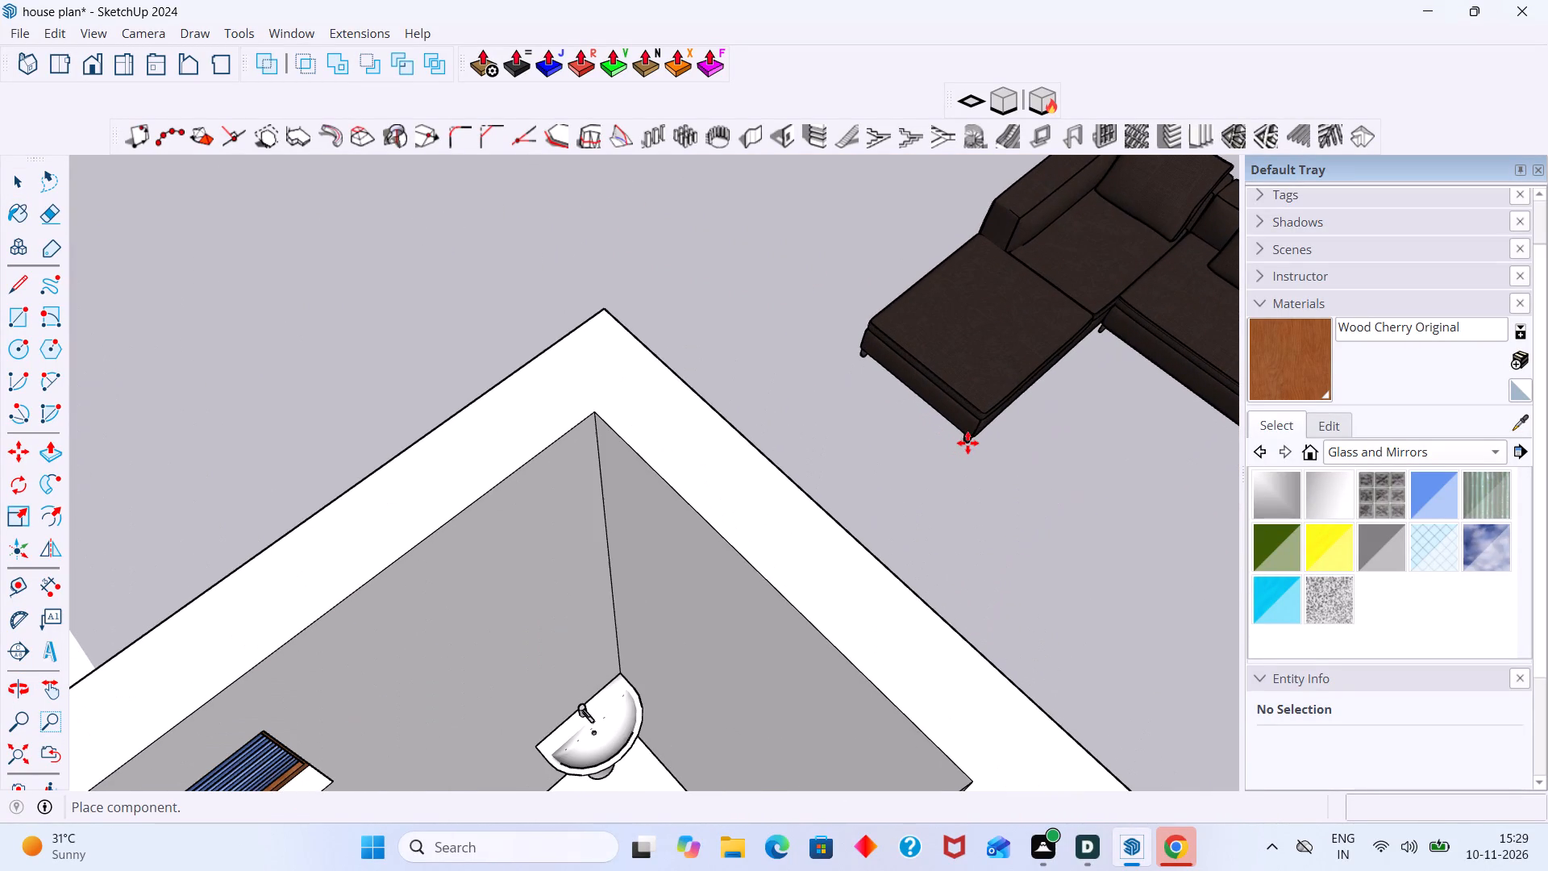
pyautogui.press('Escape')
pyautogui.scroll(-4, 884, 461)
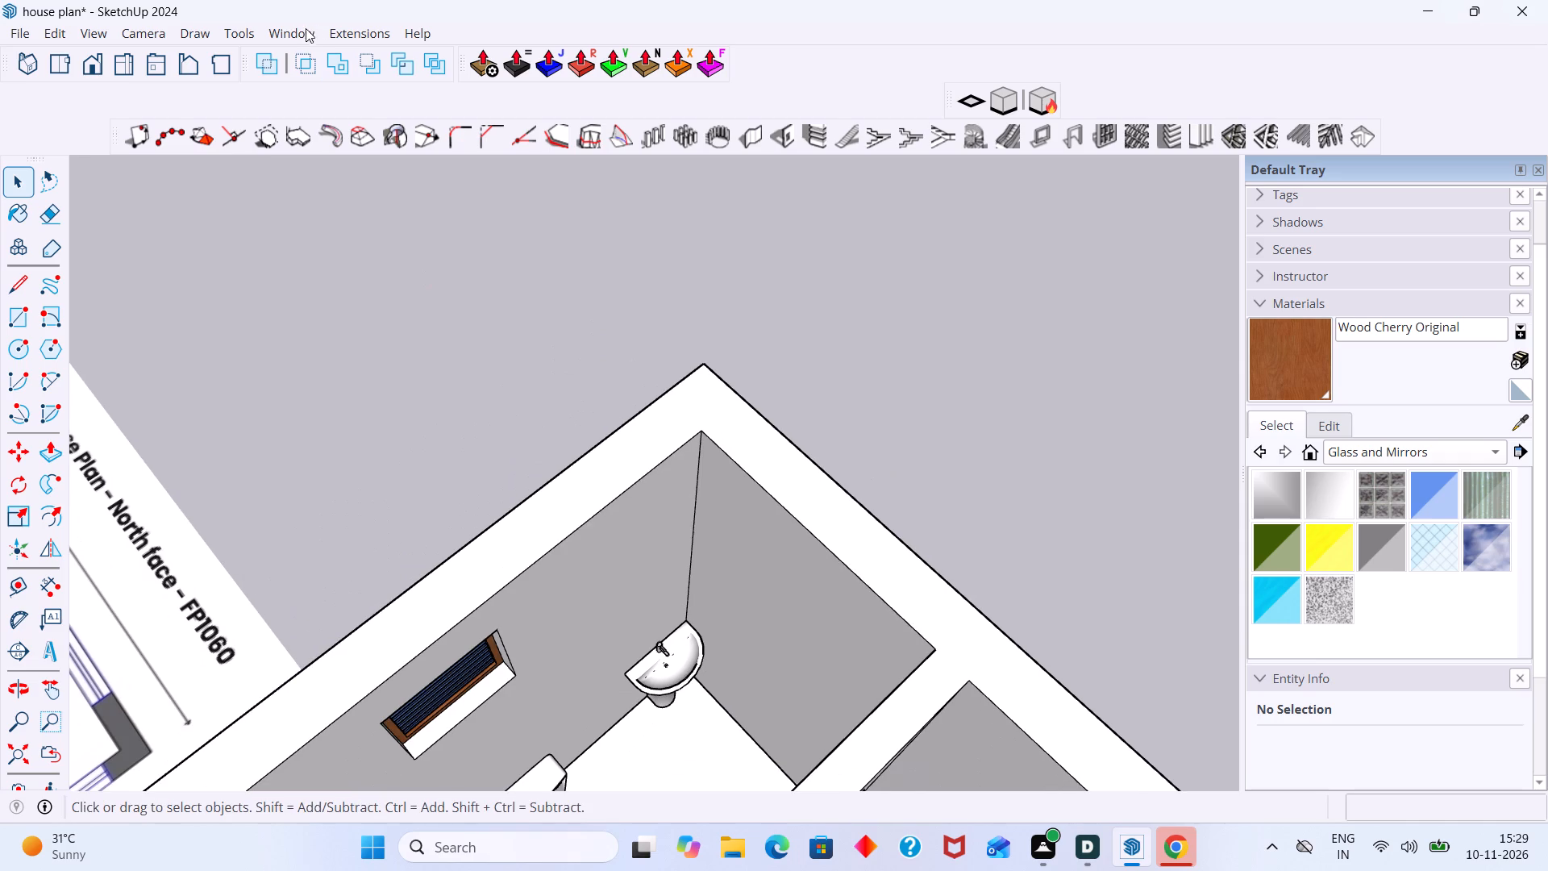
# Reopen the 3D Warehouse and look through the sofa search results for a different model suited to the house.
pyautogui.click(286, 34)
pyautogui.click(319, 235)
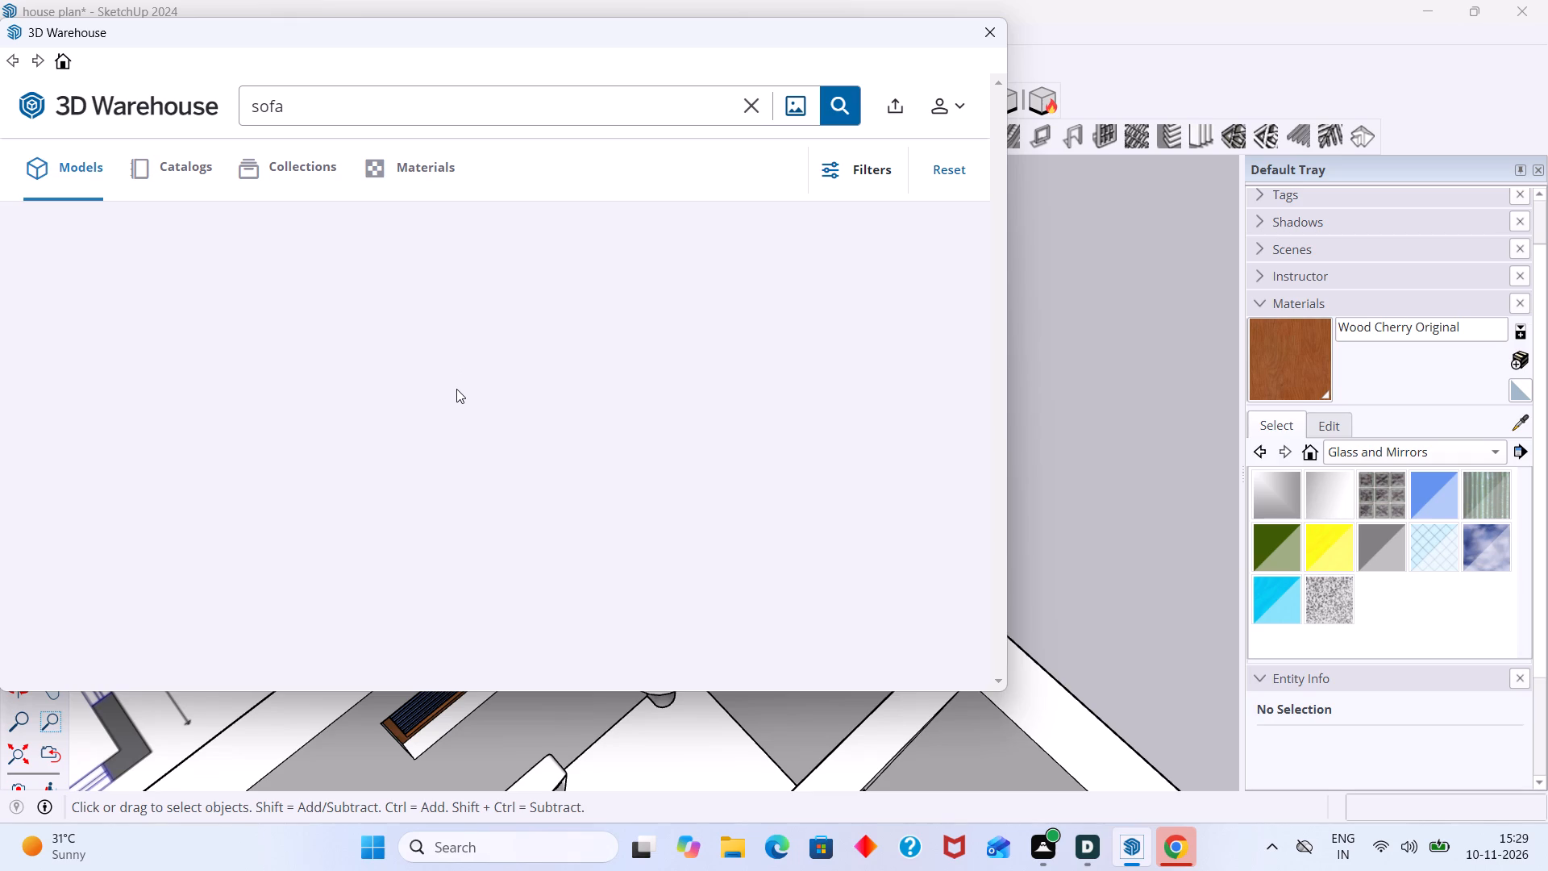
pyautogui.scroll(-1, 481, 406)
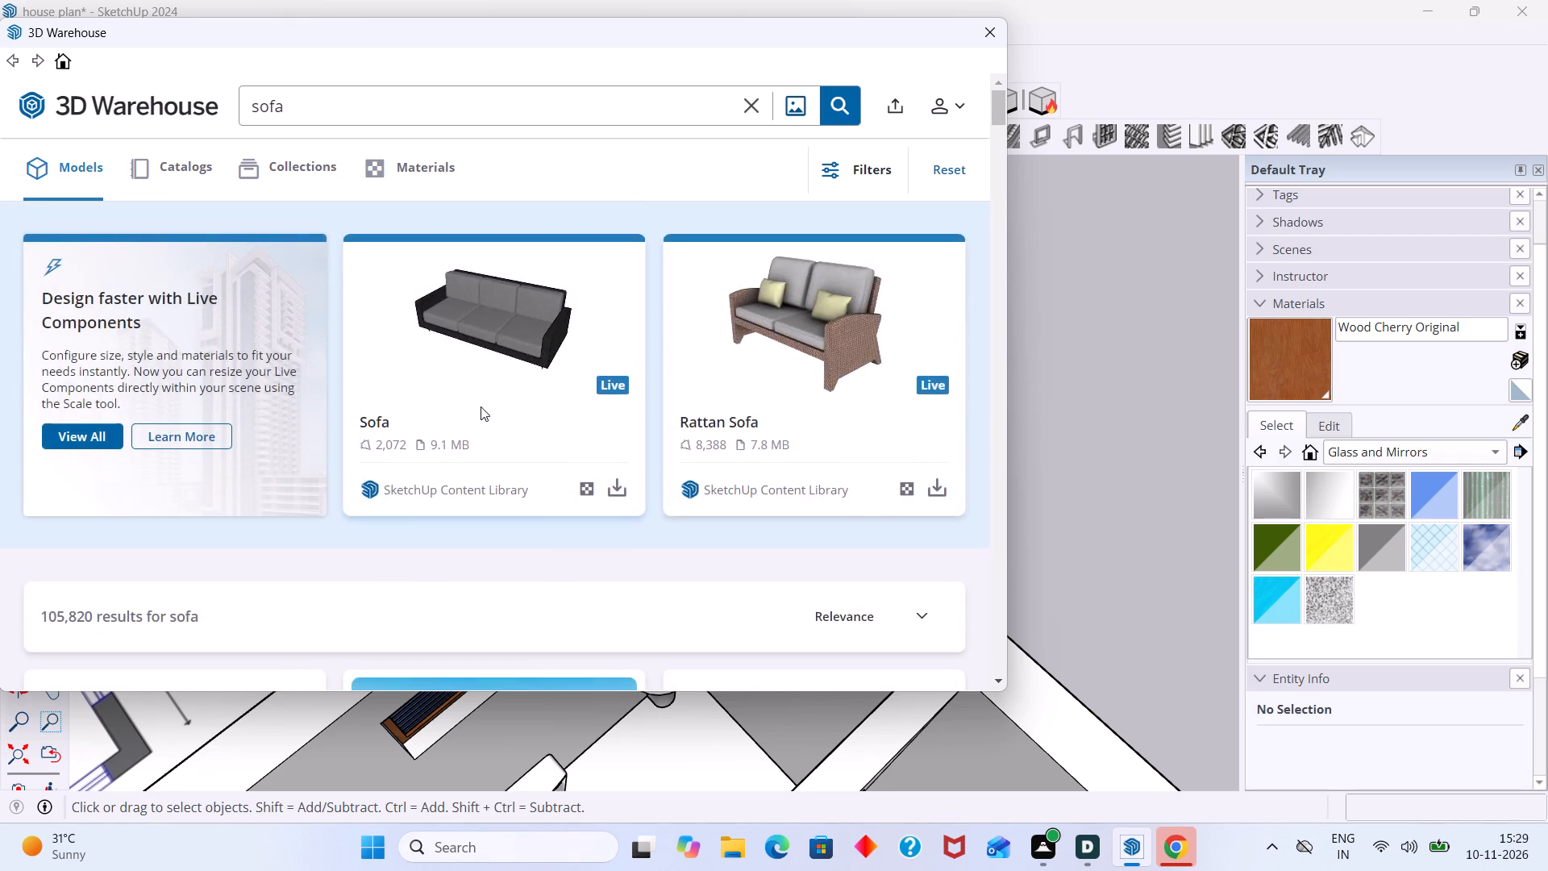
pyautogui.scroll(-1, 481, 406)
pyautogui.scroll(-4, 571, 431)
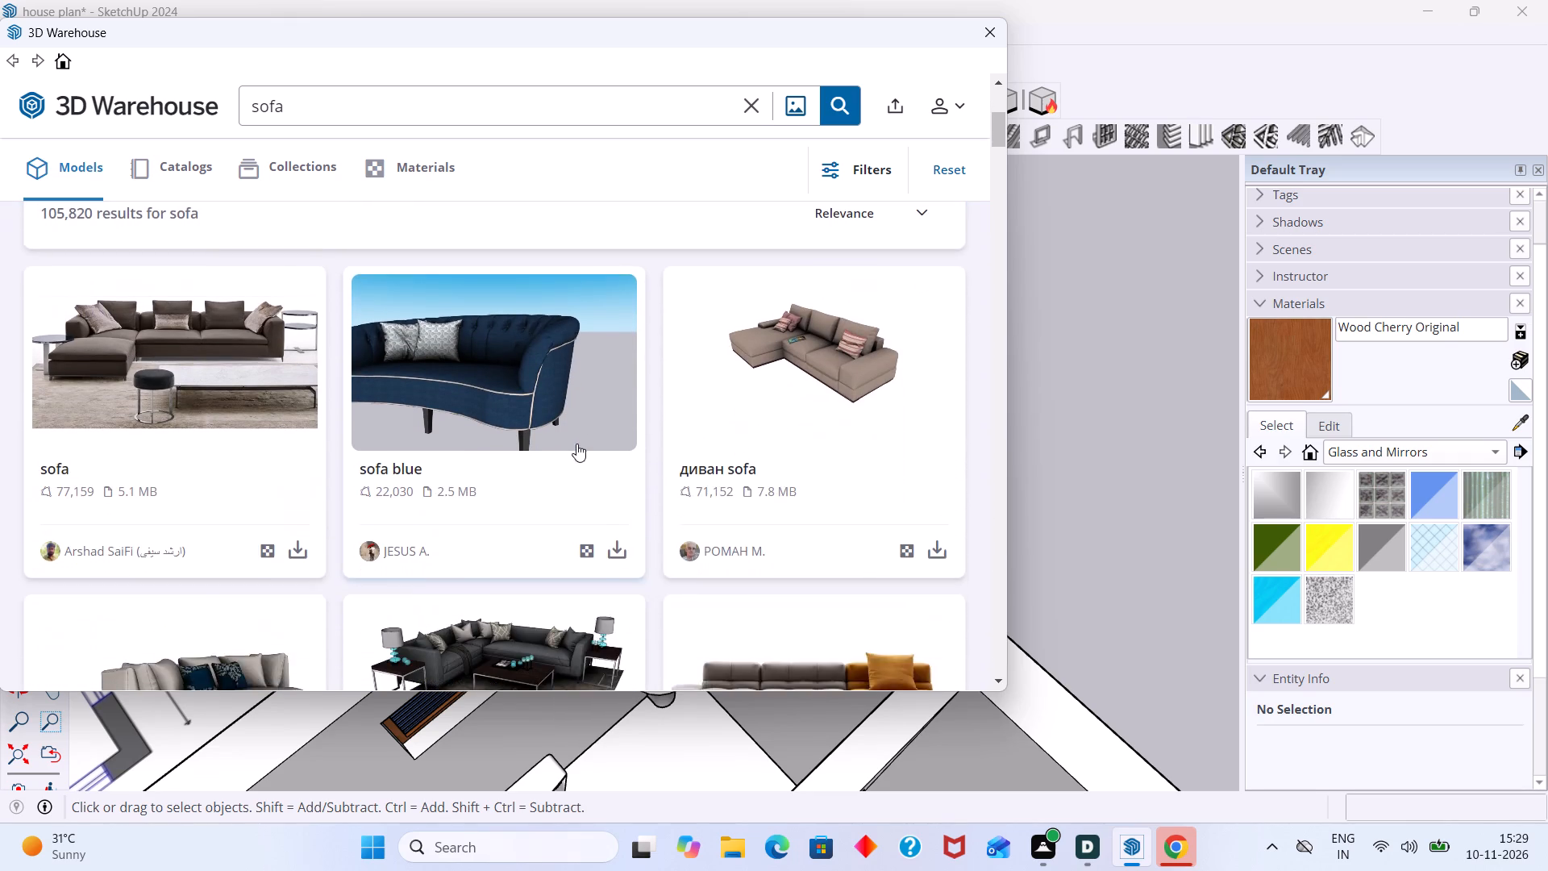
pyautogui.scroll(2, 577, 444)
pyautogui.scroll(-4, 589, 465)
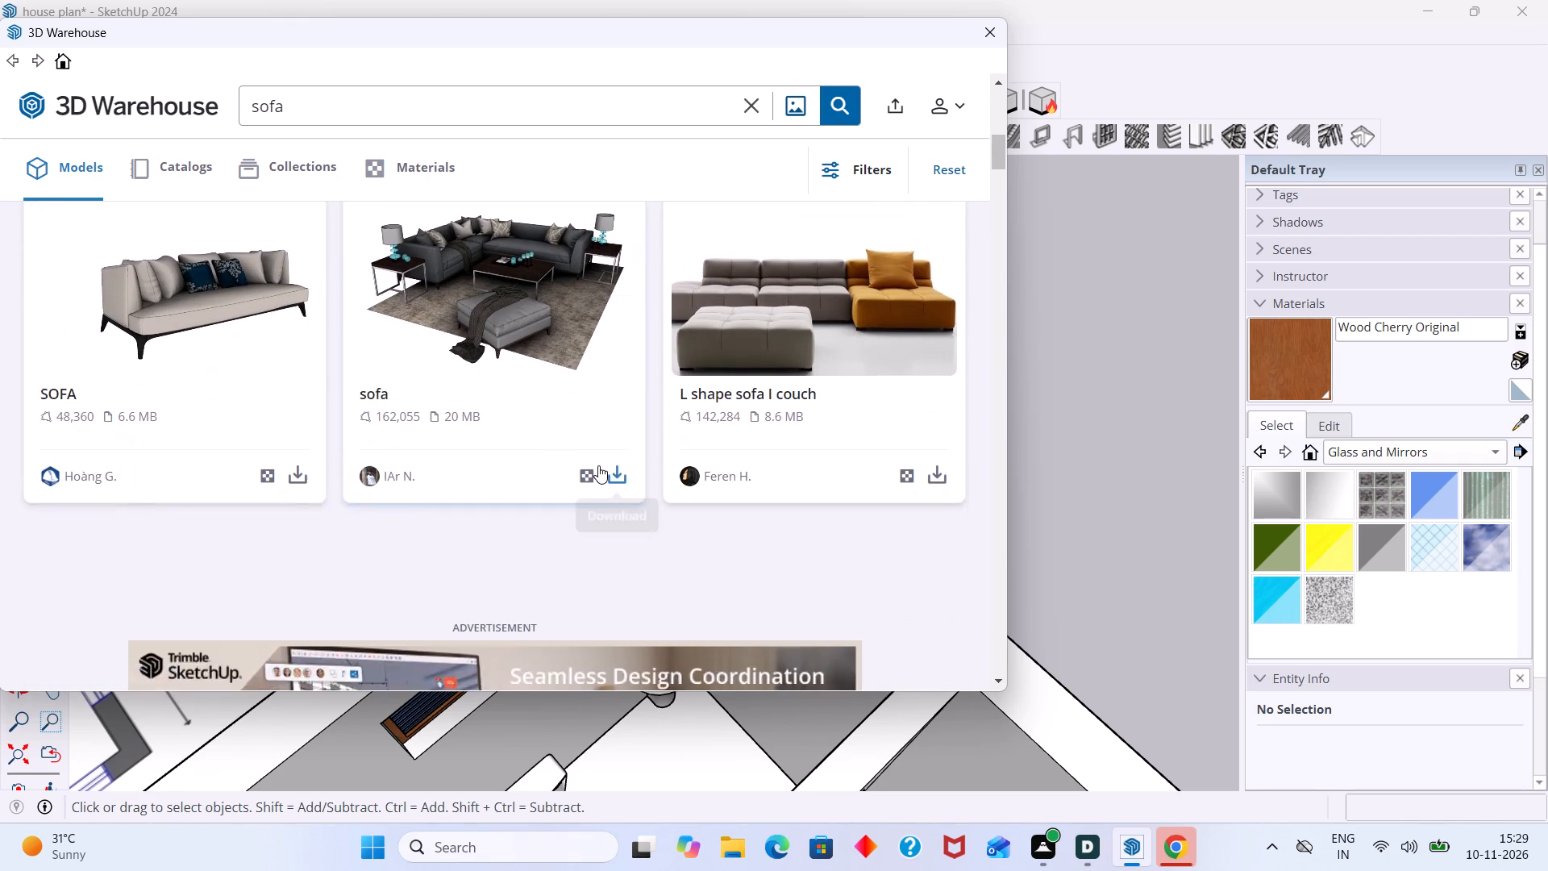
pyautogui.scroll(-6, 598, 465)
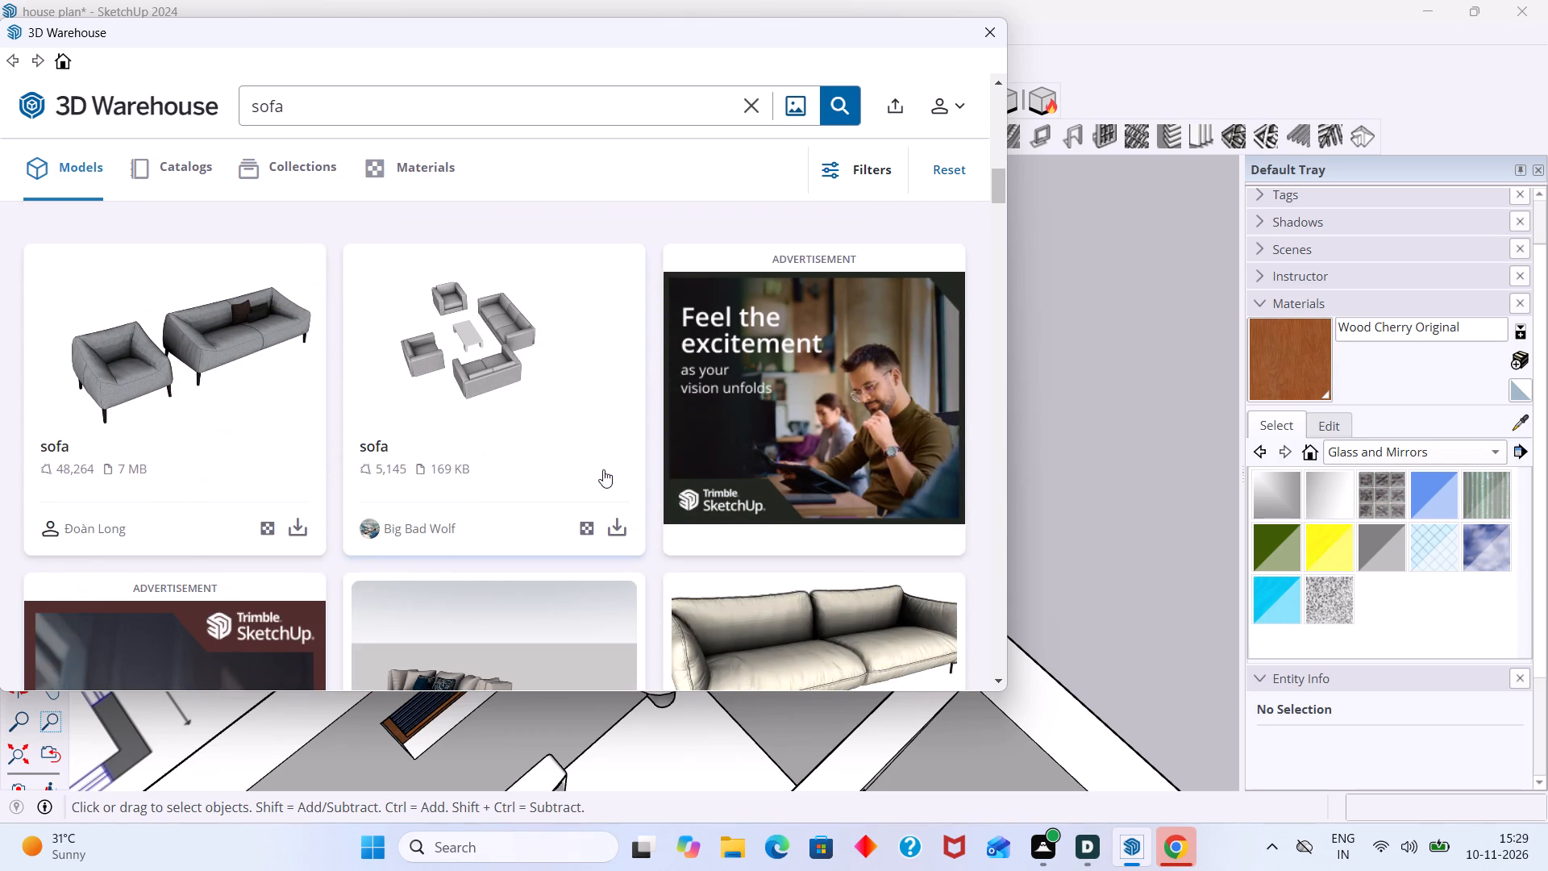
pyautogui.scroll(-3, 603, 469)
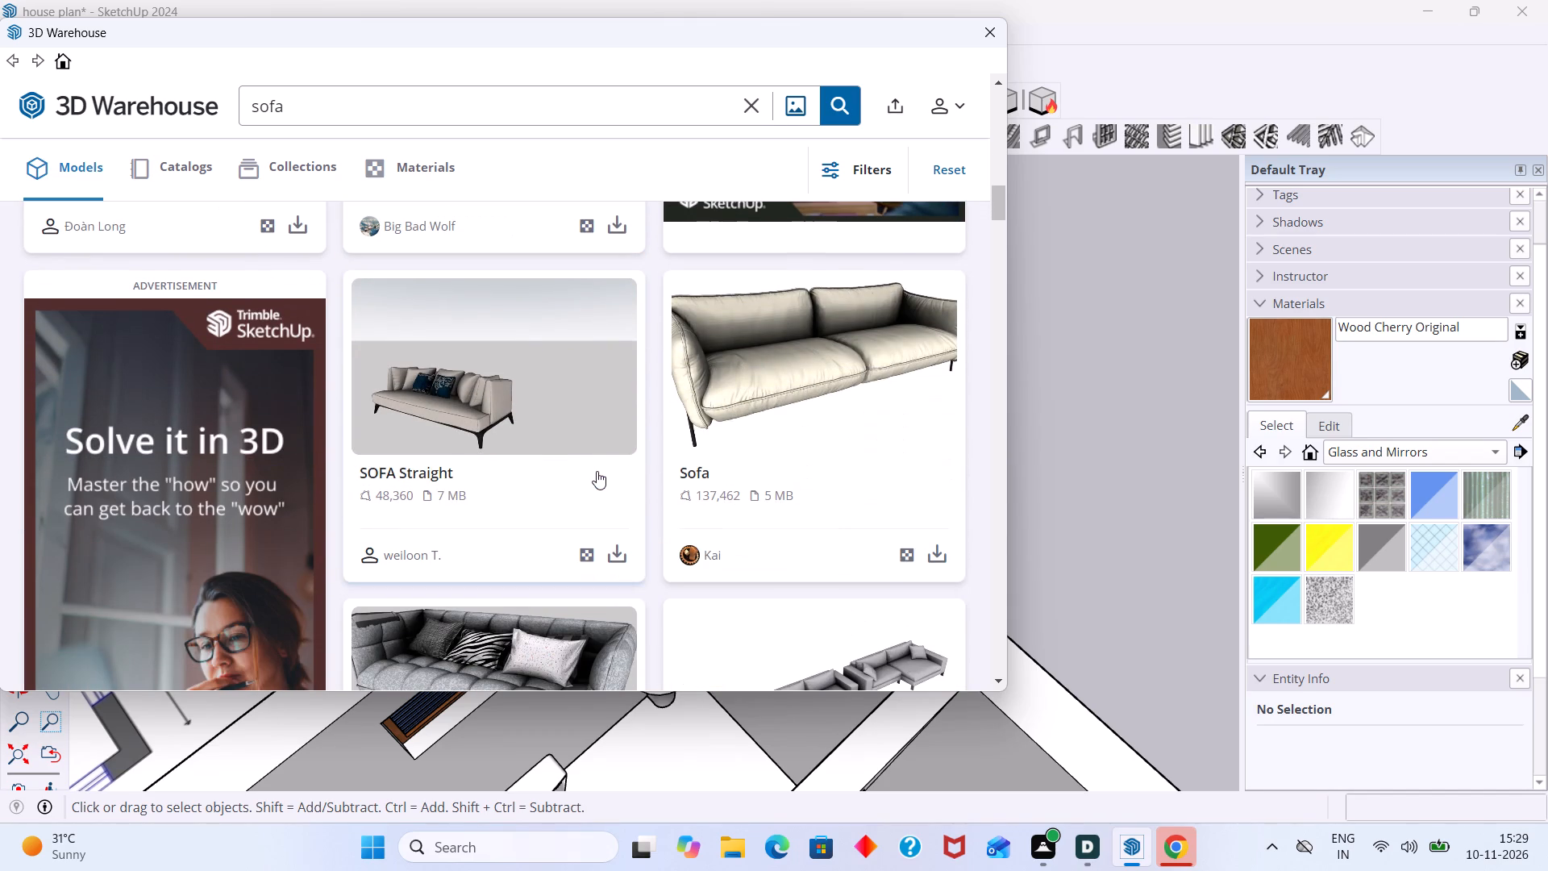
pyautogui.scroll(-3, 597, 472)
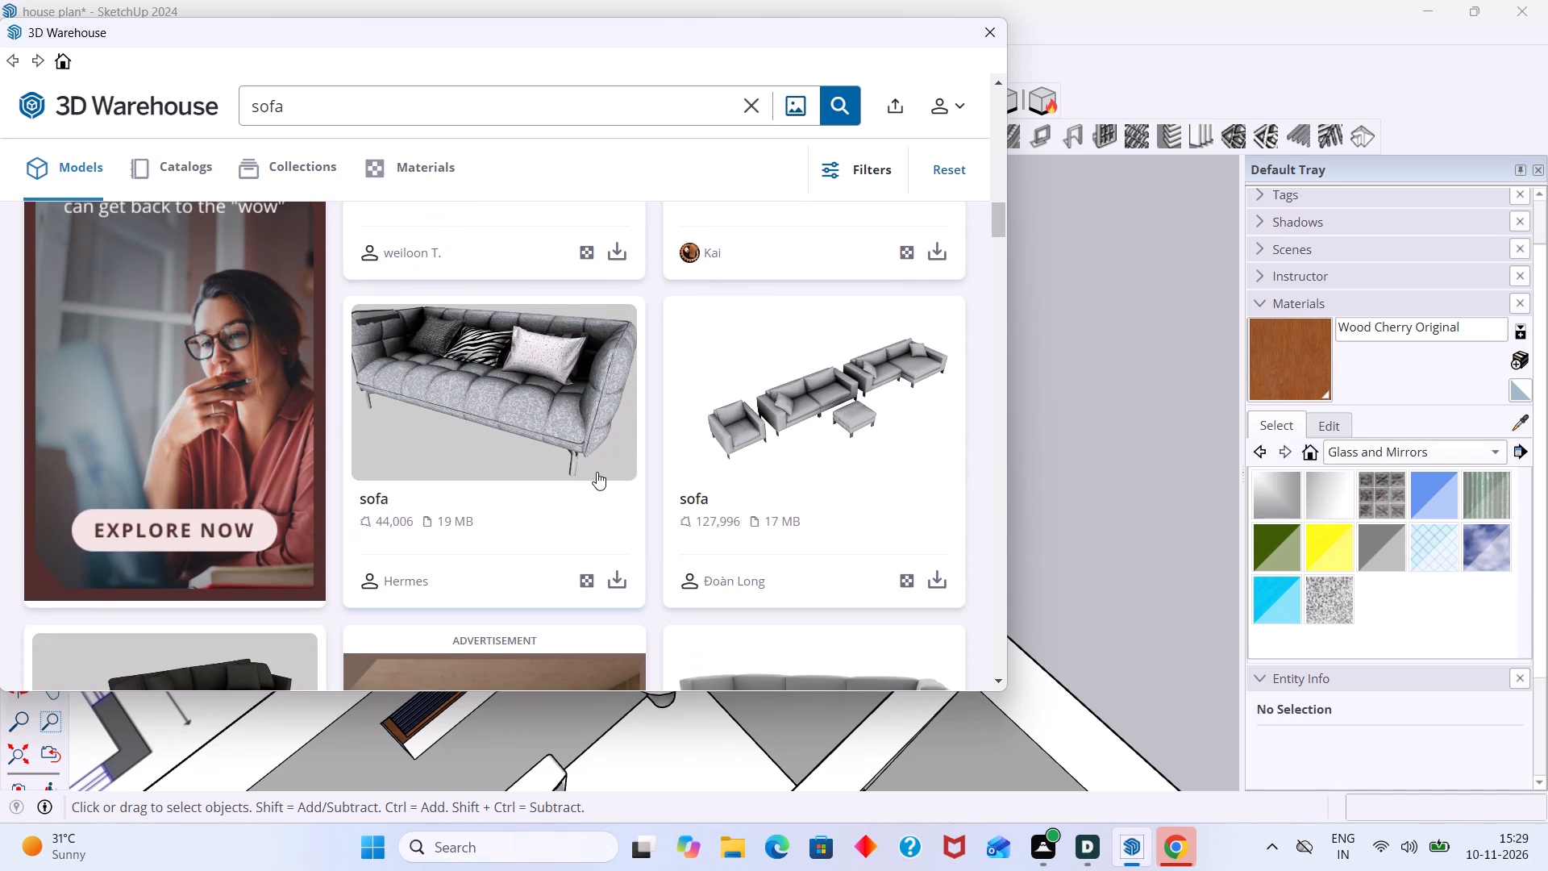
pyautogui.scroll(-2, 597, 472)
pyautogui.scroll(1, 597, 472)
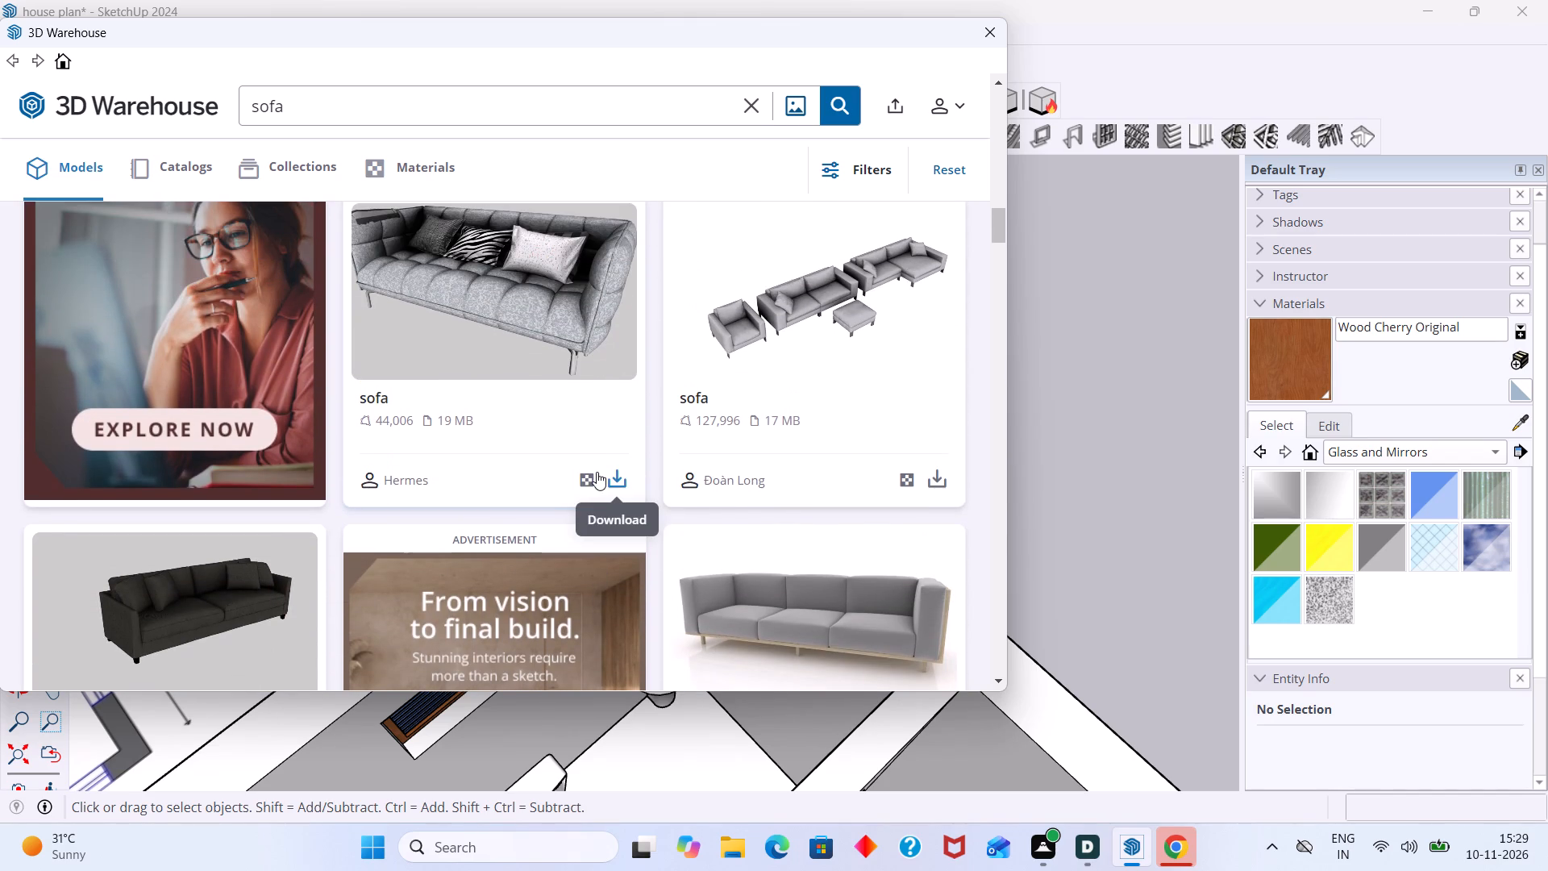
pyautogui.scroll(-6, 597, 472)
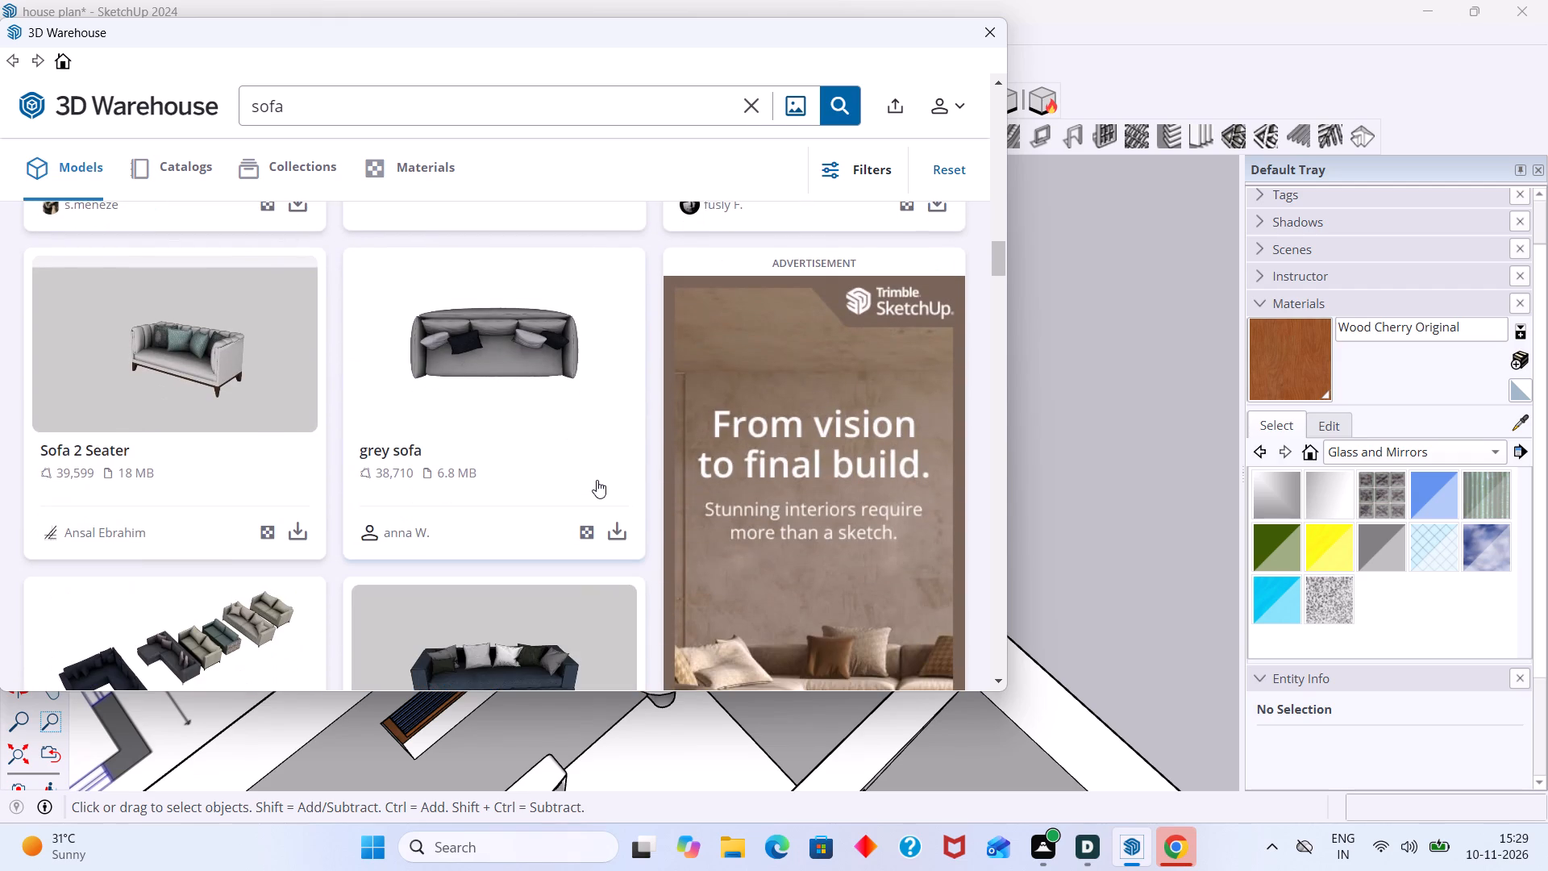
pyautogui.scroll(-3, 604, 481)
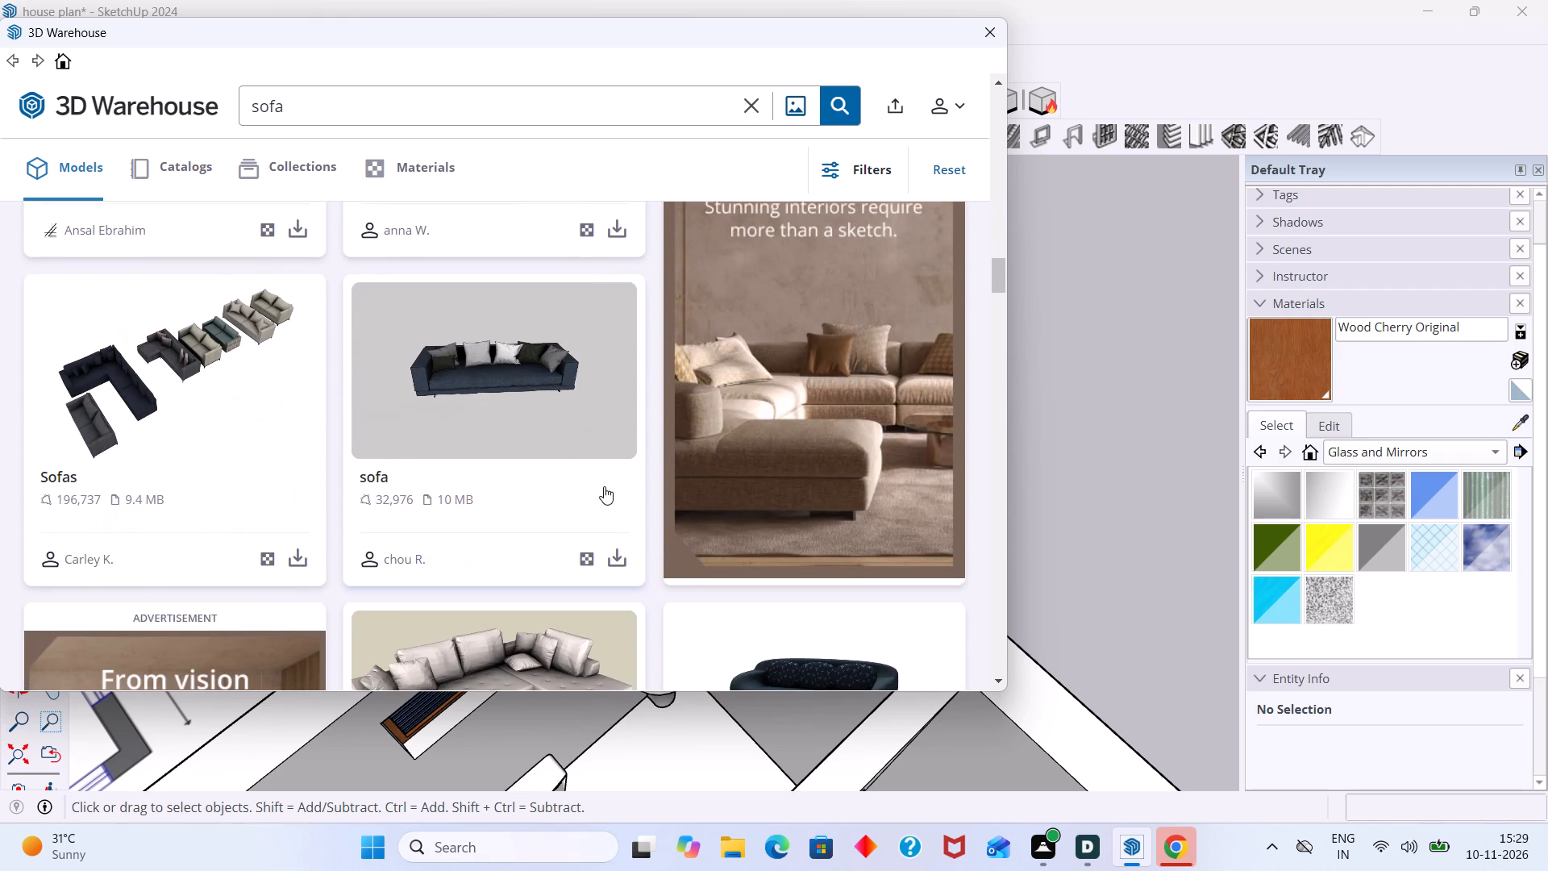
pyautogui.scroll(-7, 604, 486)
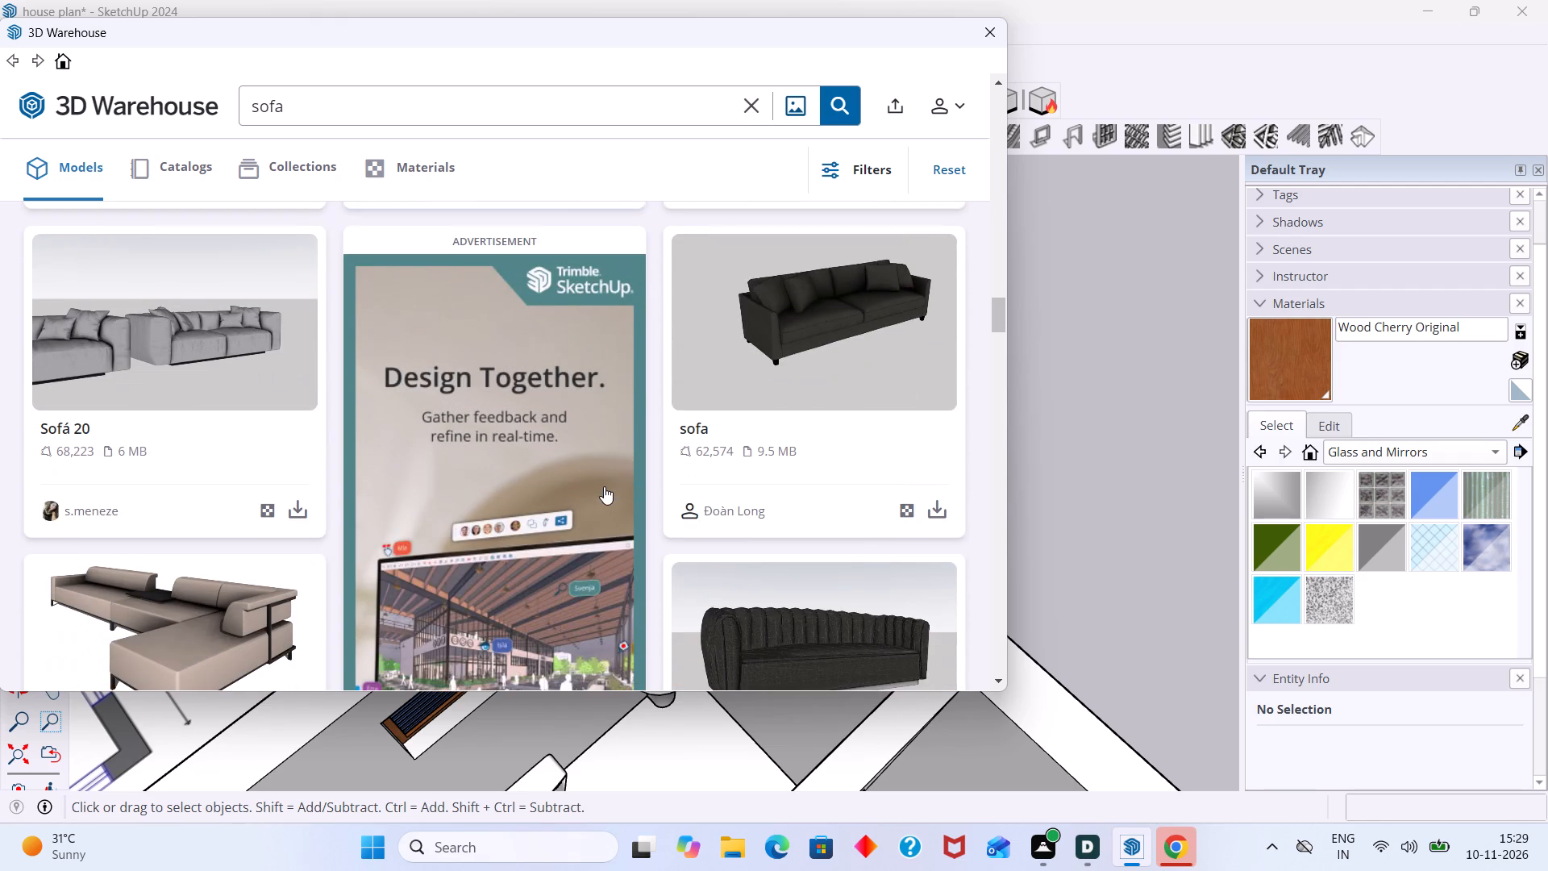
pyautogui.scroll(-6, 604, 486)
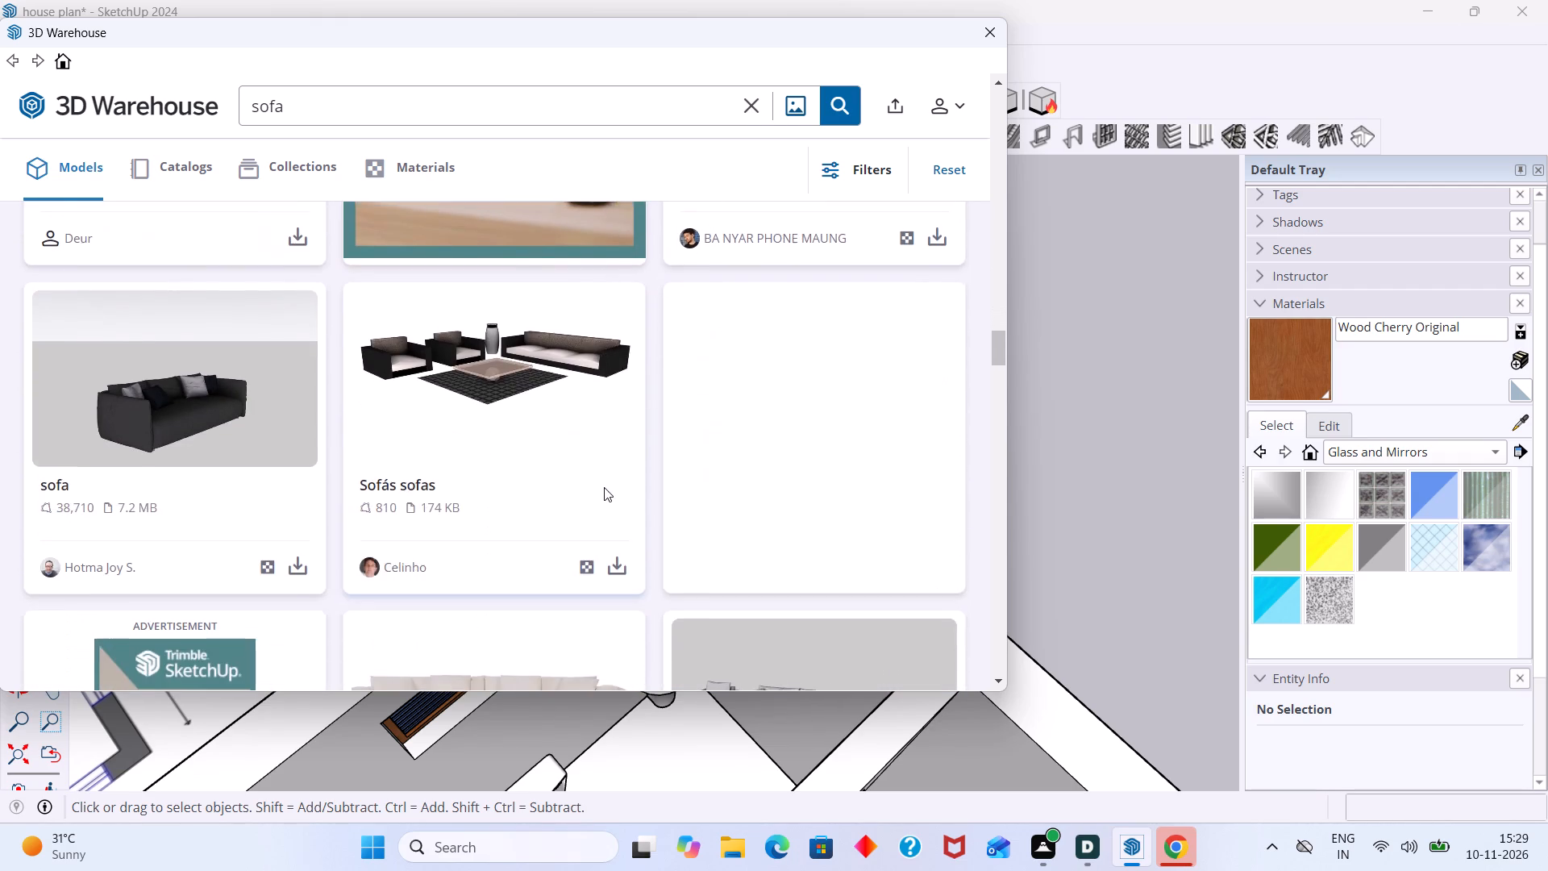
pyautogui.scroll(-6, 604, 487)
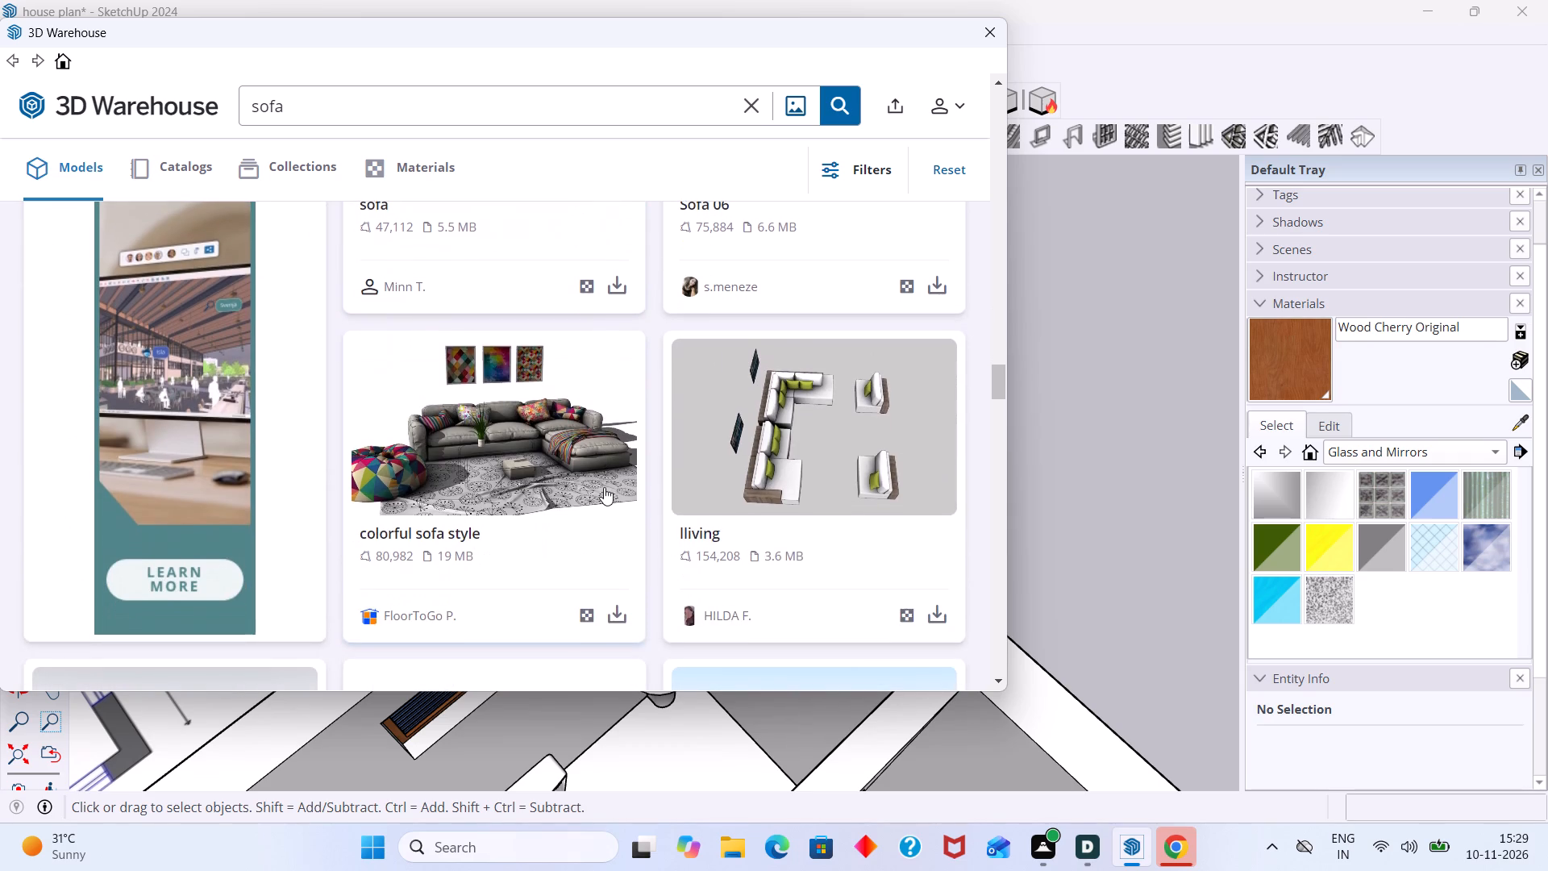
pyautogui.scroll(-9, 604, 487)
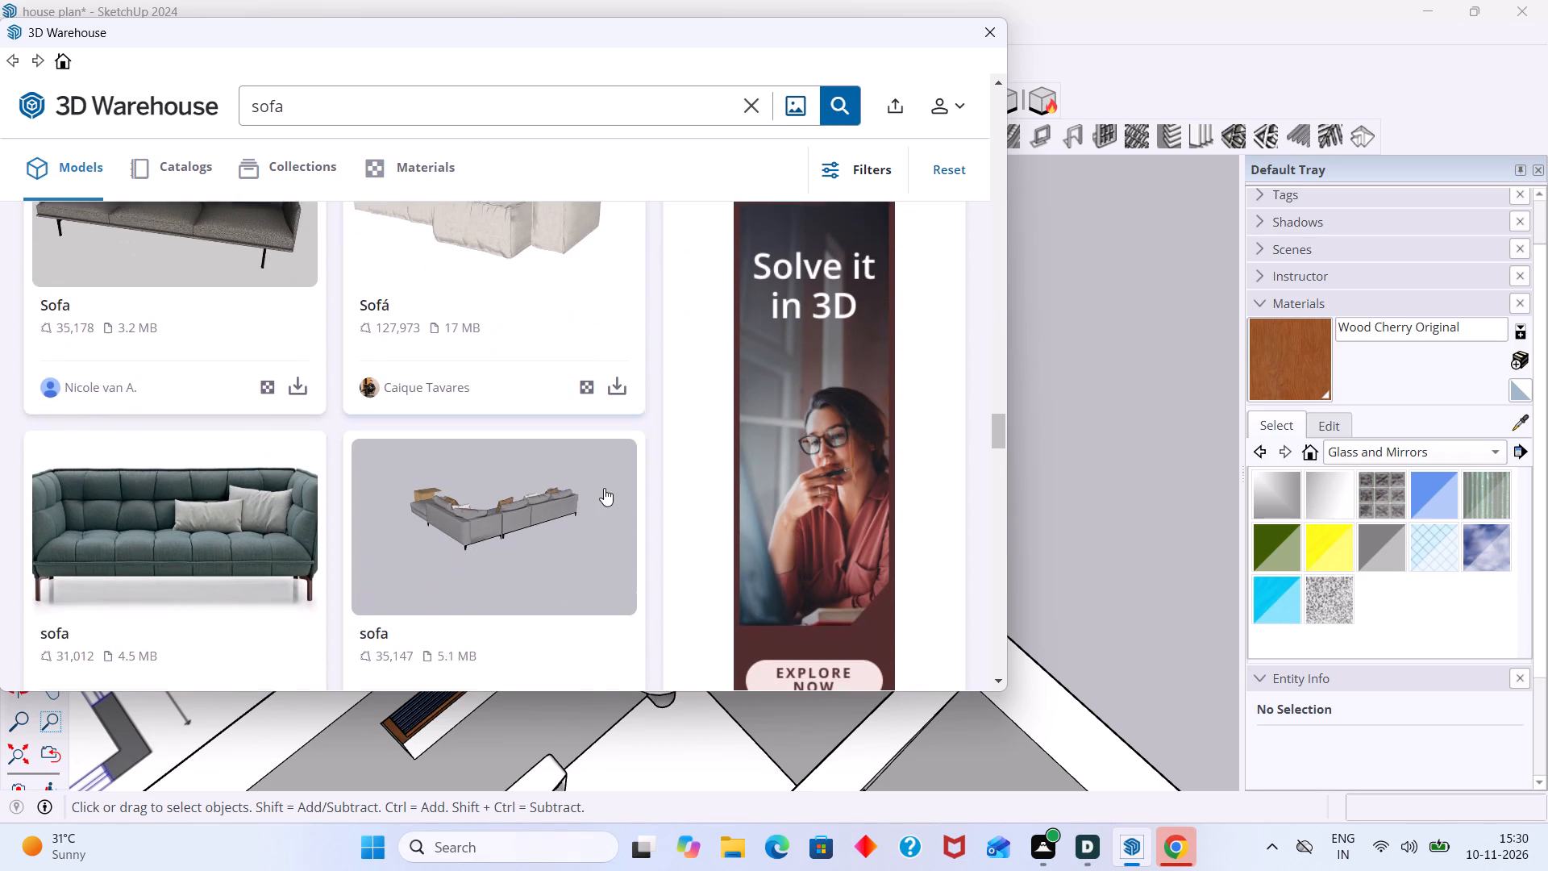
pyautogui.scroll(-1, 552, 501)
pyautogui.scroll(1, 552, 501)
pyautogui.scroll(-6, 554, 517)
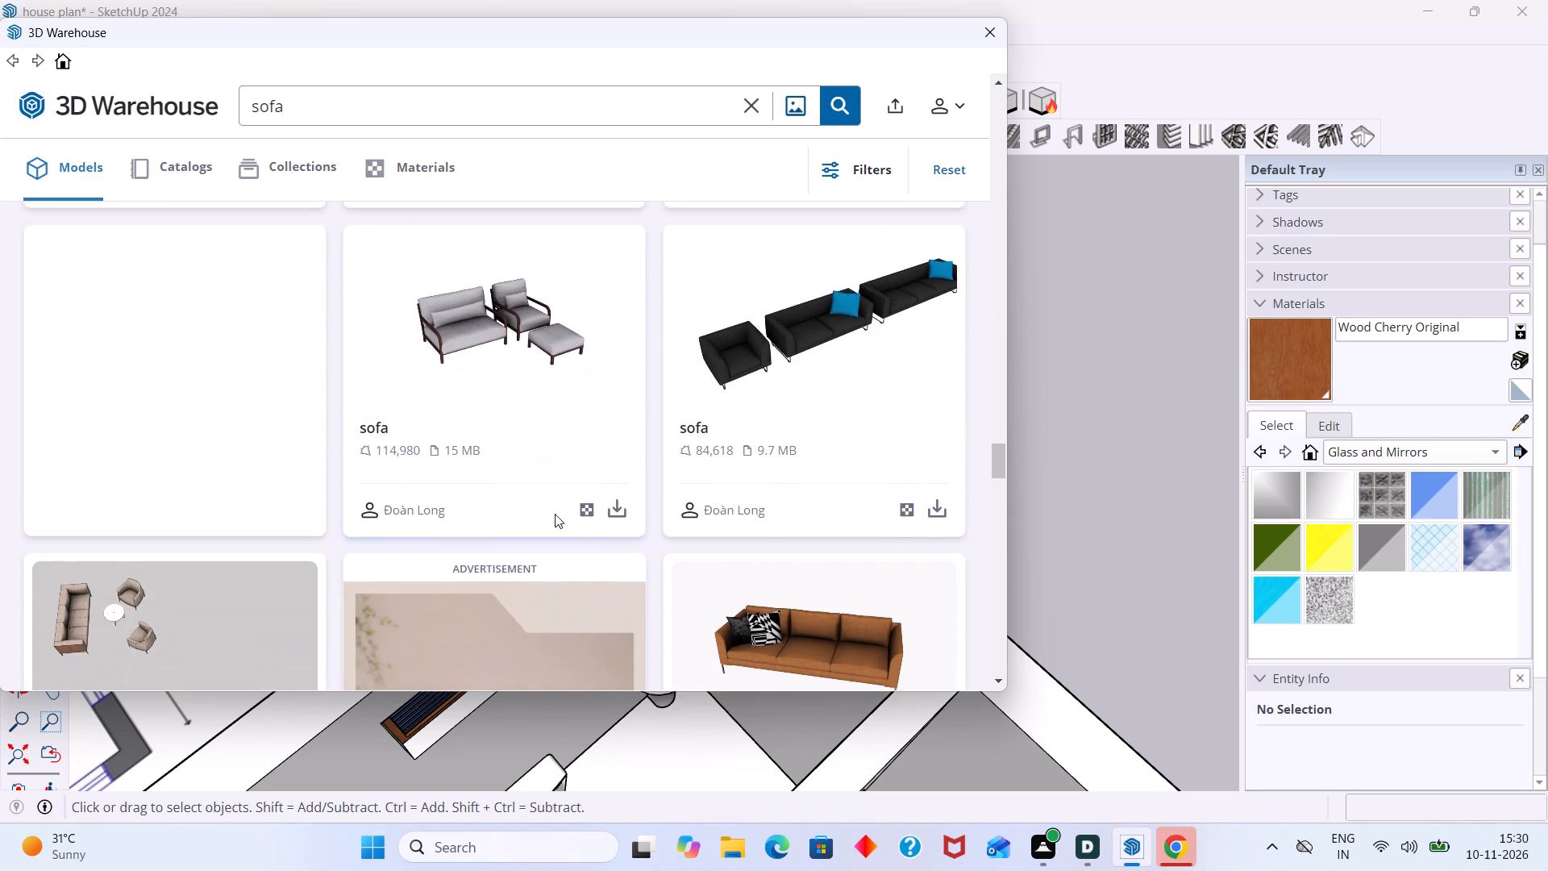
pyautogui.scroll(-6, 555, 514)
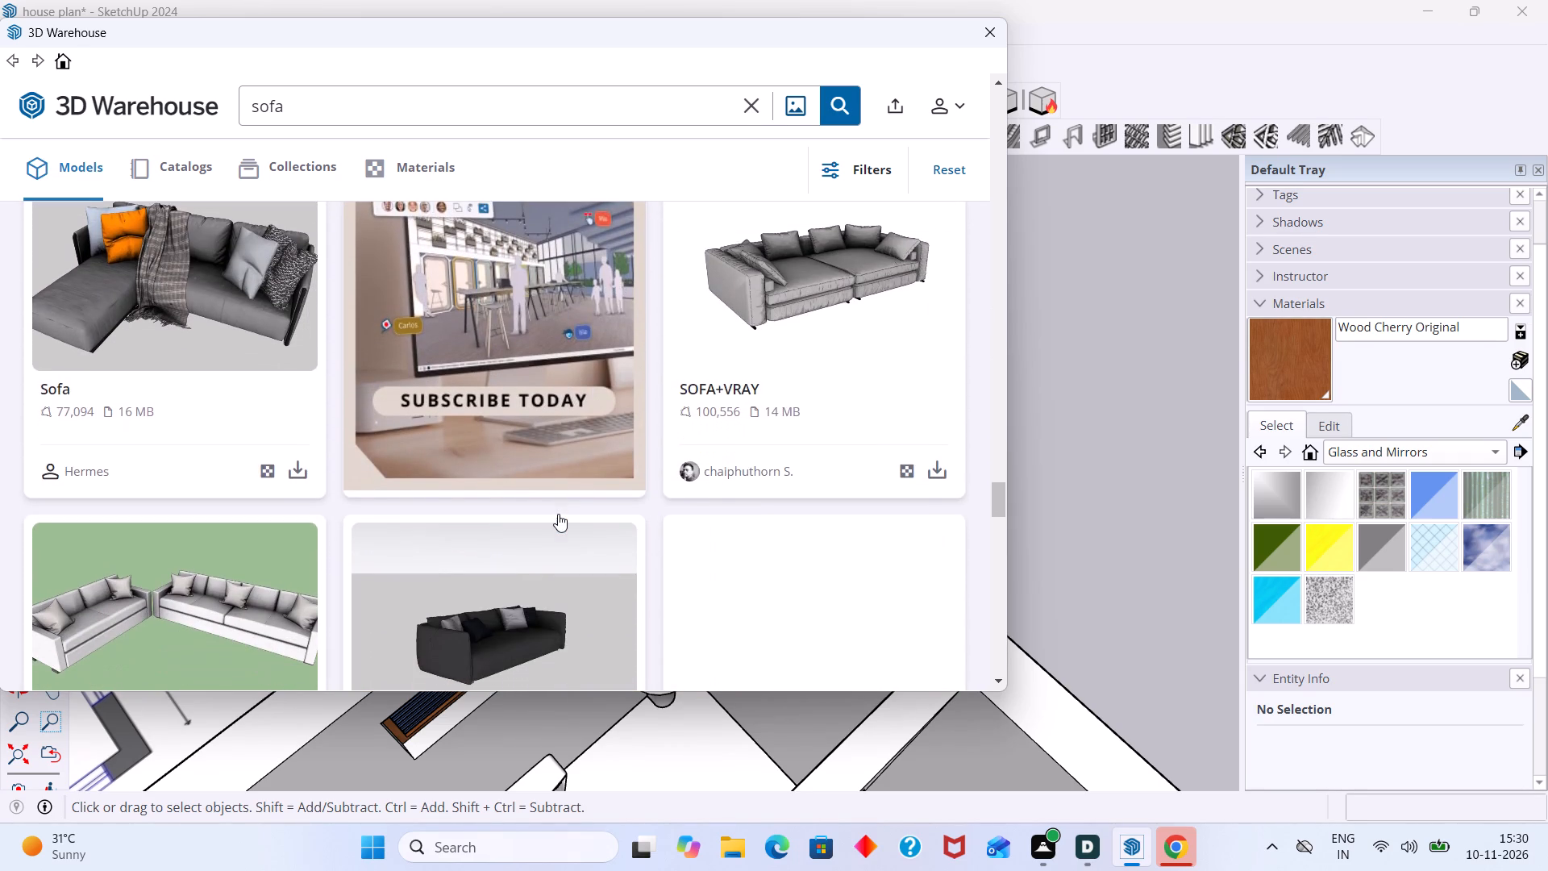
pyautogui.scroll(-3, 558, 514)
pyautogui.scroll(20, 558, 514)
pyautogui.scroll(1, 558, 514)
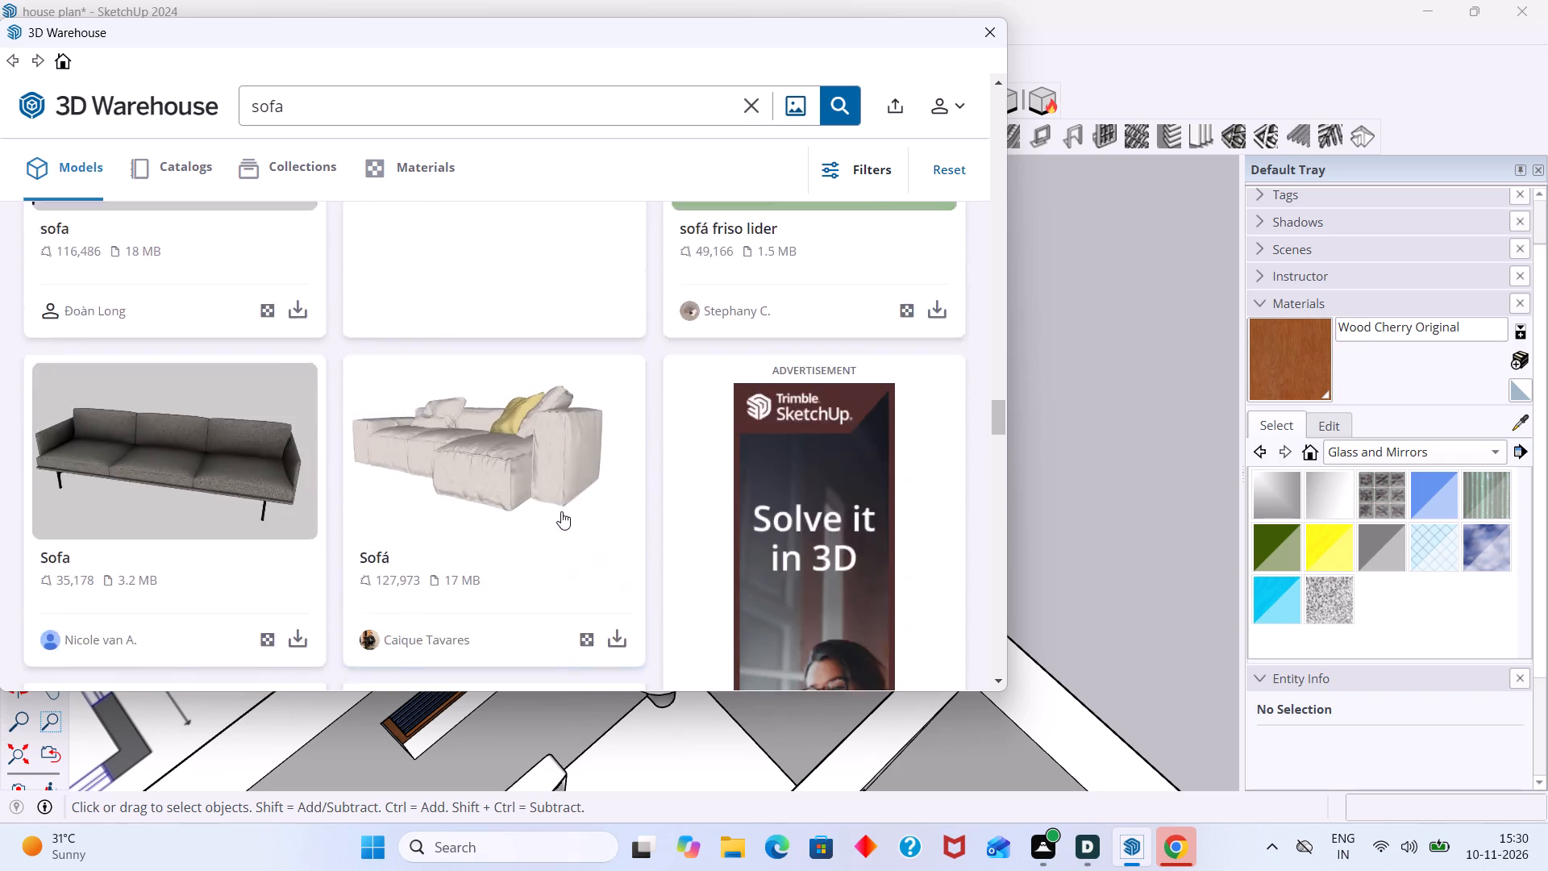
pyautogui.scroll(20, 561, 511)
pyautogui.scroll(6, 561, 511)
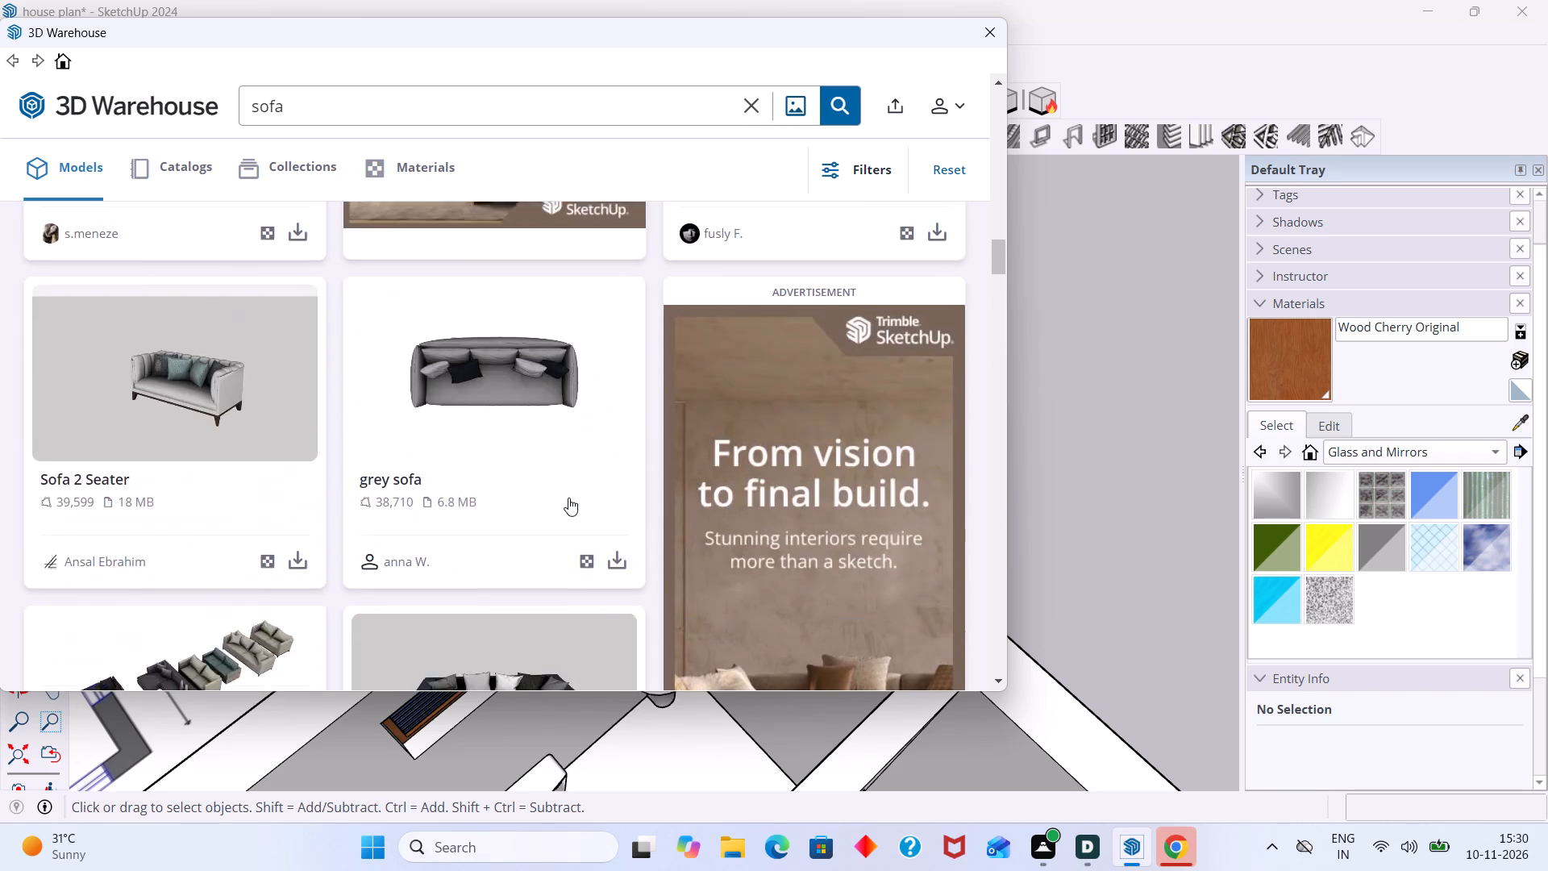
pyautogui.scroll(17, 567, 498)
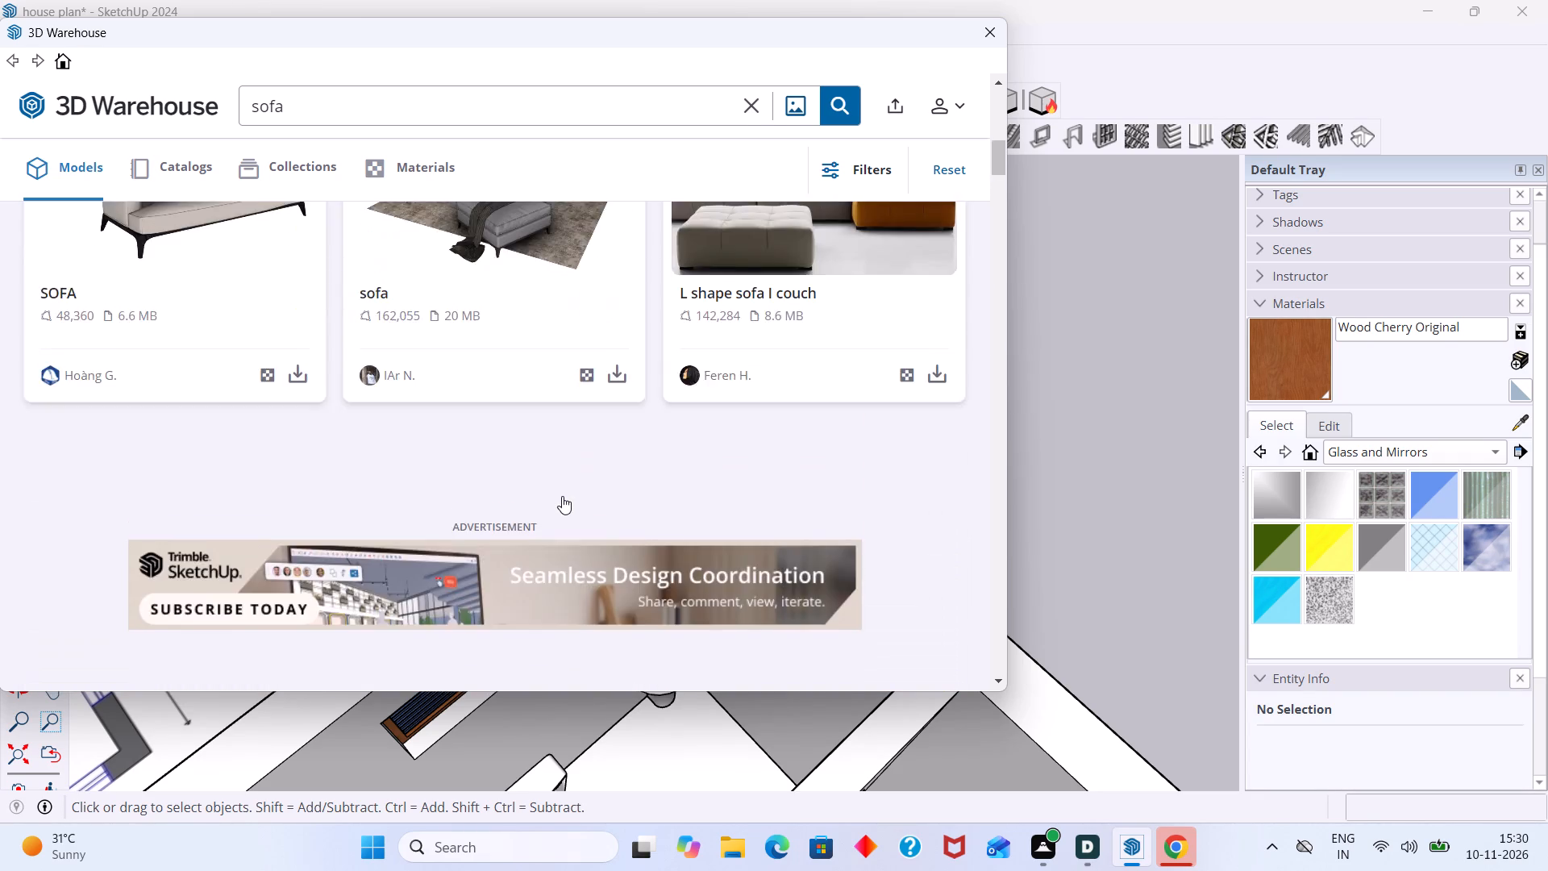
pyautogui.scroll(5, 562, 496)
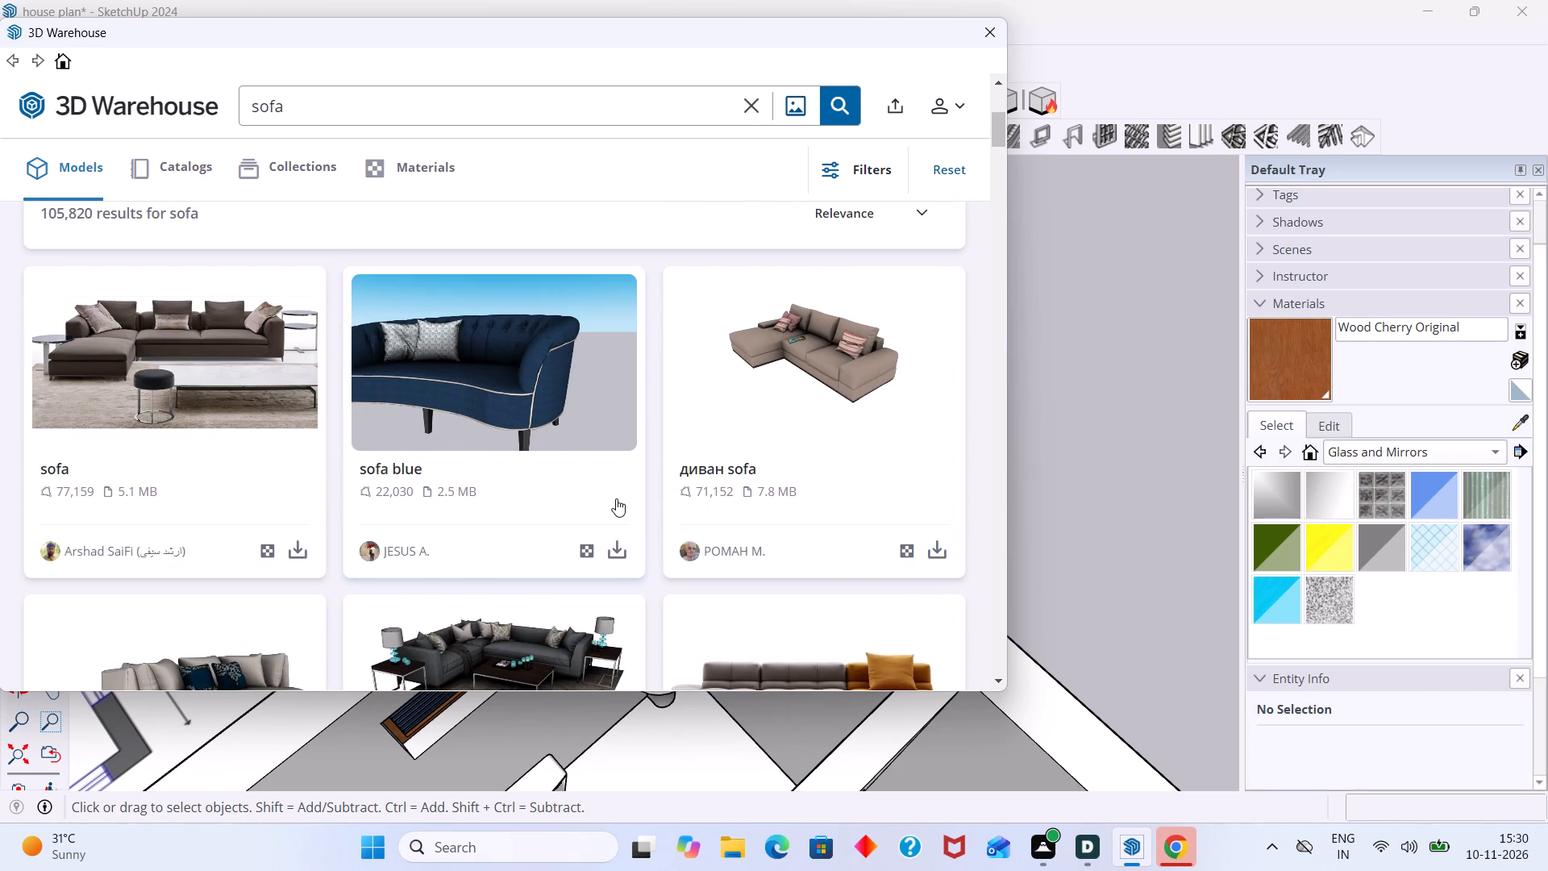
# Download the "sofa blue" model from the search results and load it directly into the house model.
pyautogui.click(624, 548)
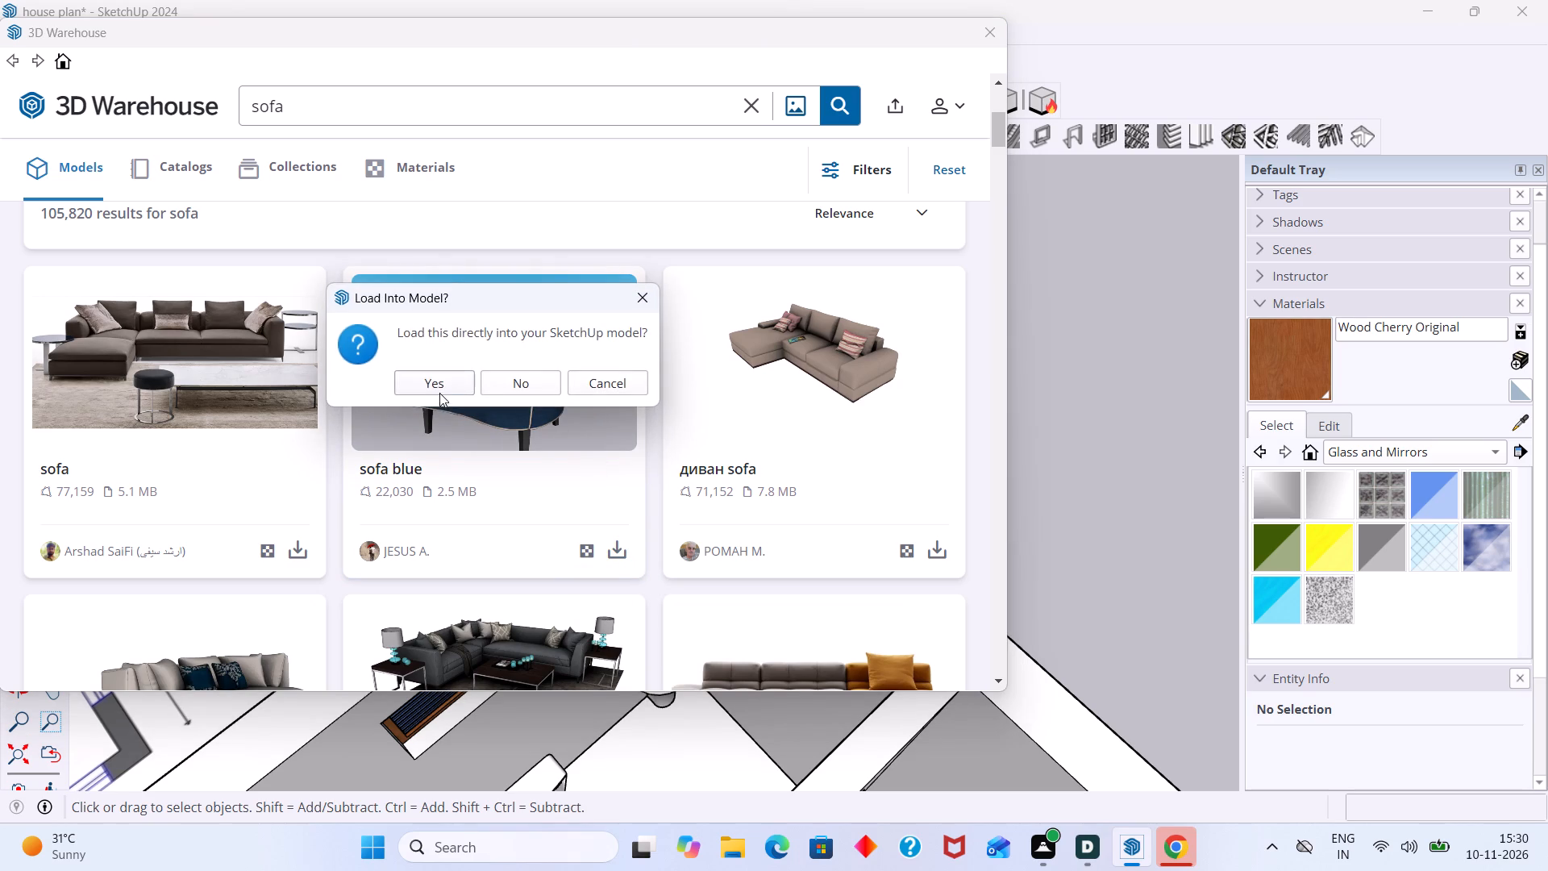
pyautogui.click(431, 390)
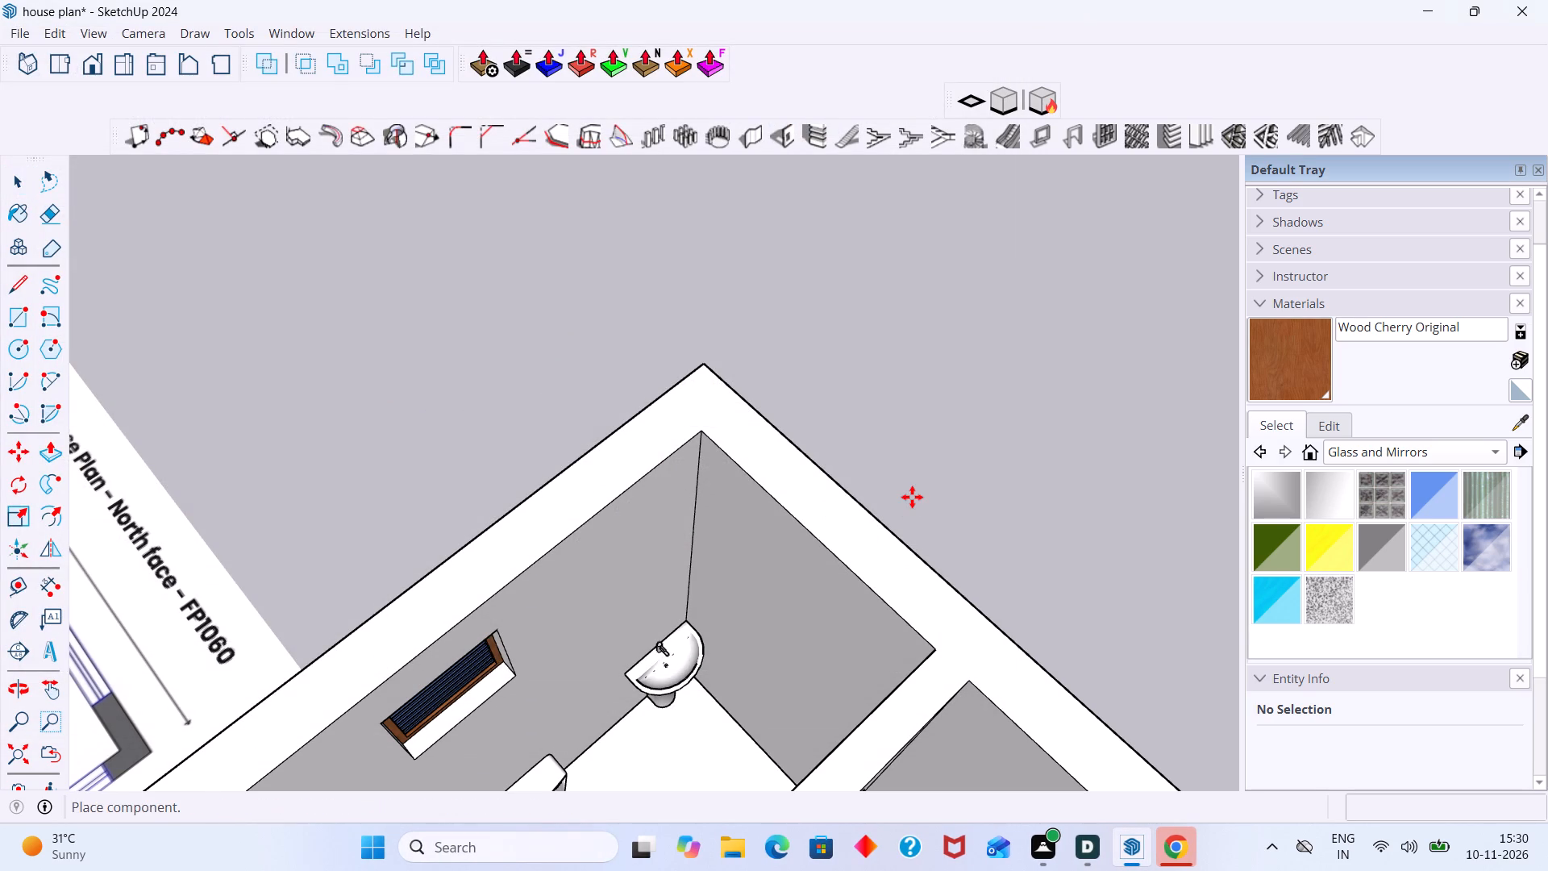
# Place the blue sofa on the ground outside the house, beside the outer corner of the living room.
pyautogui.scroll(-5, 912, 497)
pyautogui.moveTo(906, 492); pyautogui.dragTo(868, 412, button='middle')
pyautogui.scroll(-2, 889, 471)
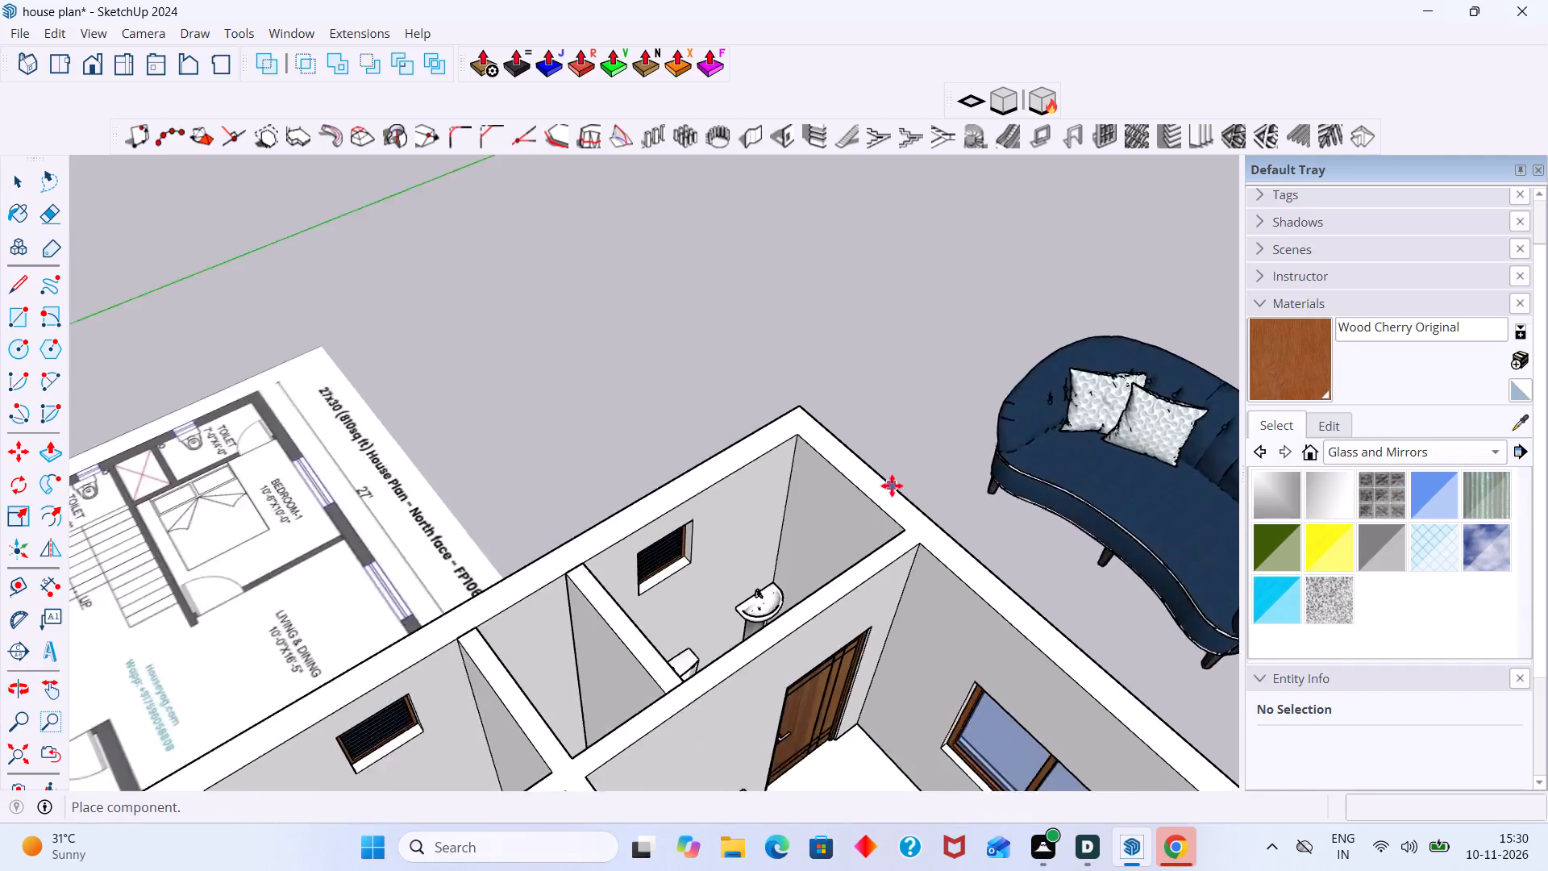
pyautogui.scroll(-14, 892, 486)
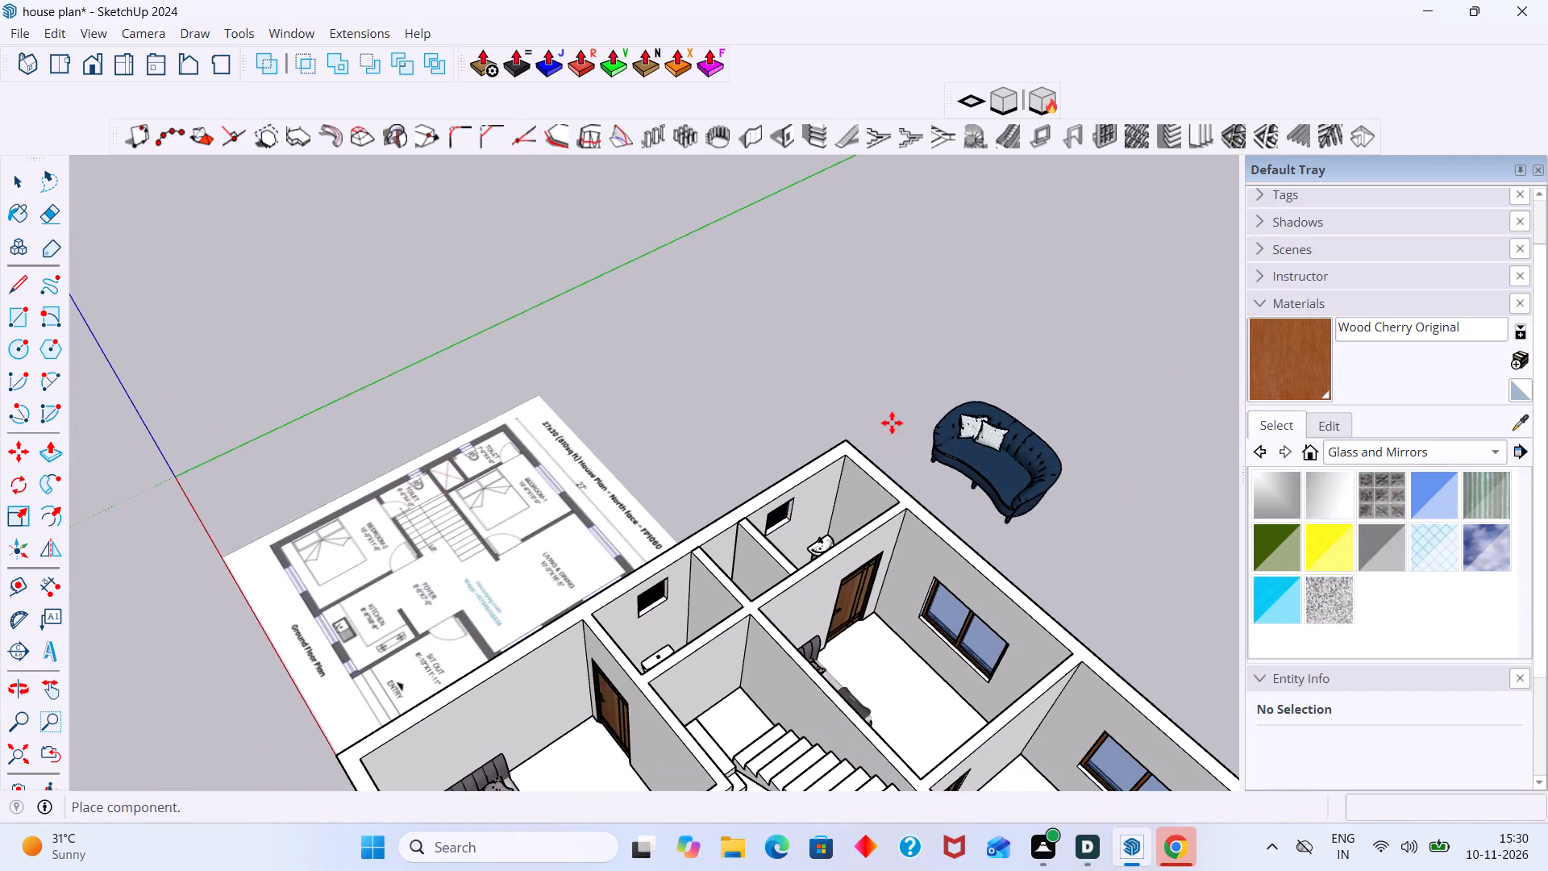
pyautogui.moveTo(888, 419); pyautogui.dragTo(838, 326, button='middle')
pyautogui.moveTo(700, 493); pyautogui.dragTo(690, 562, button='middle')
pyautogui.scroll(8, 567, 438)
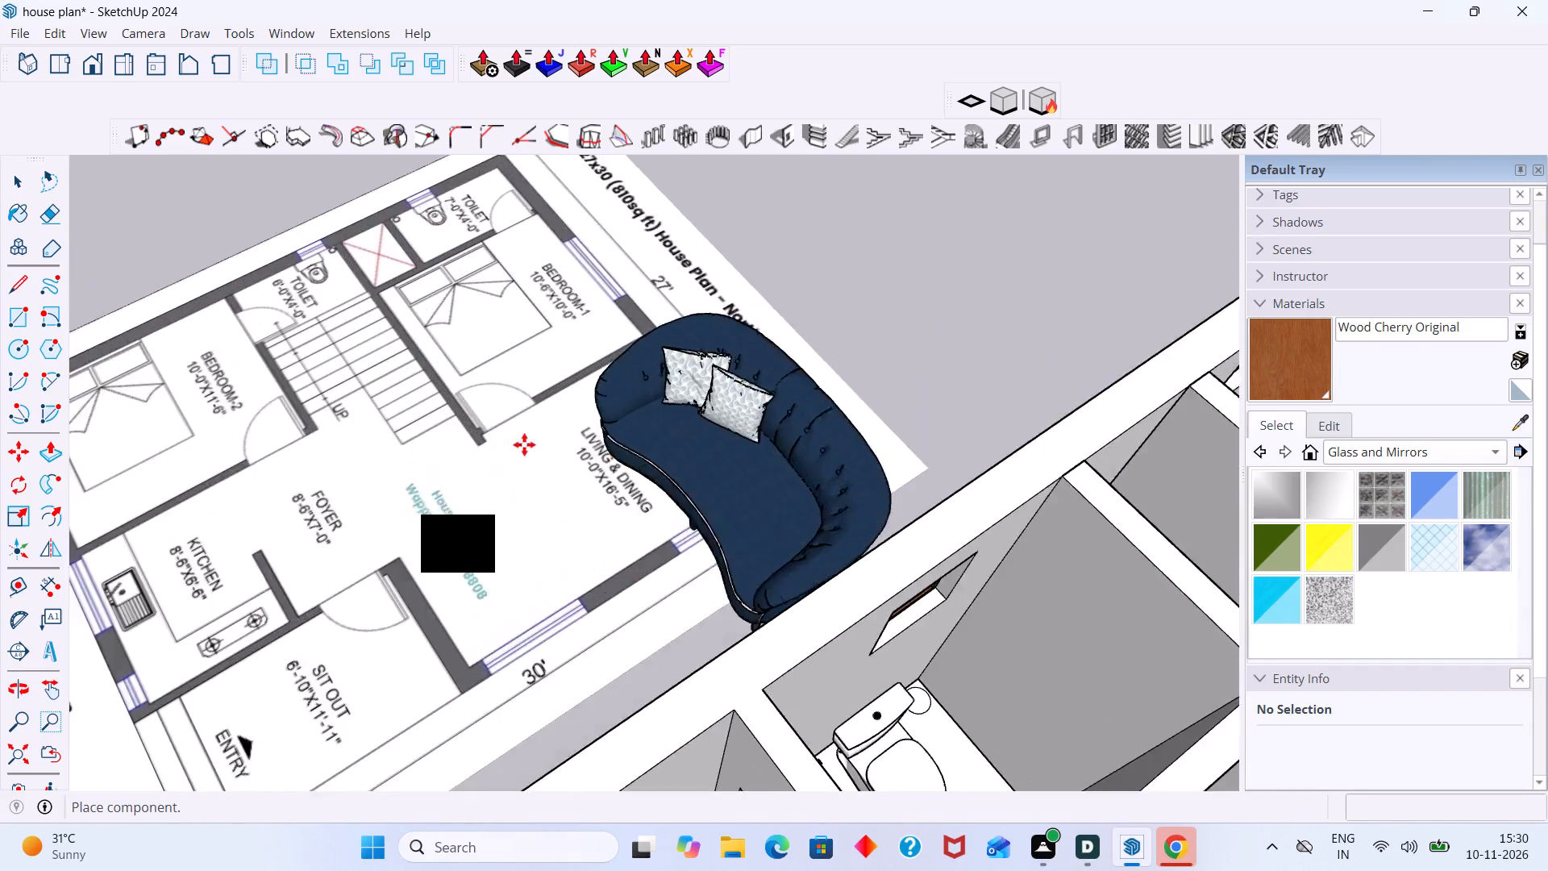
pyautogui.scroll(7, 524, 444)
pyautogui.scroll(-13, 523, 443)
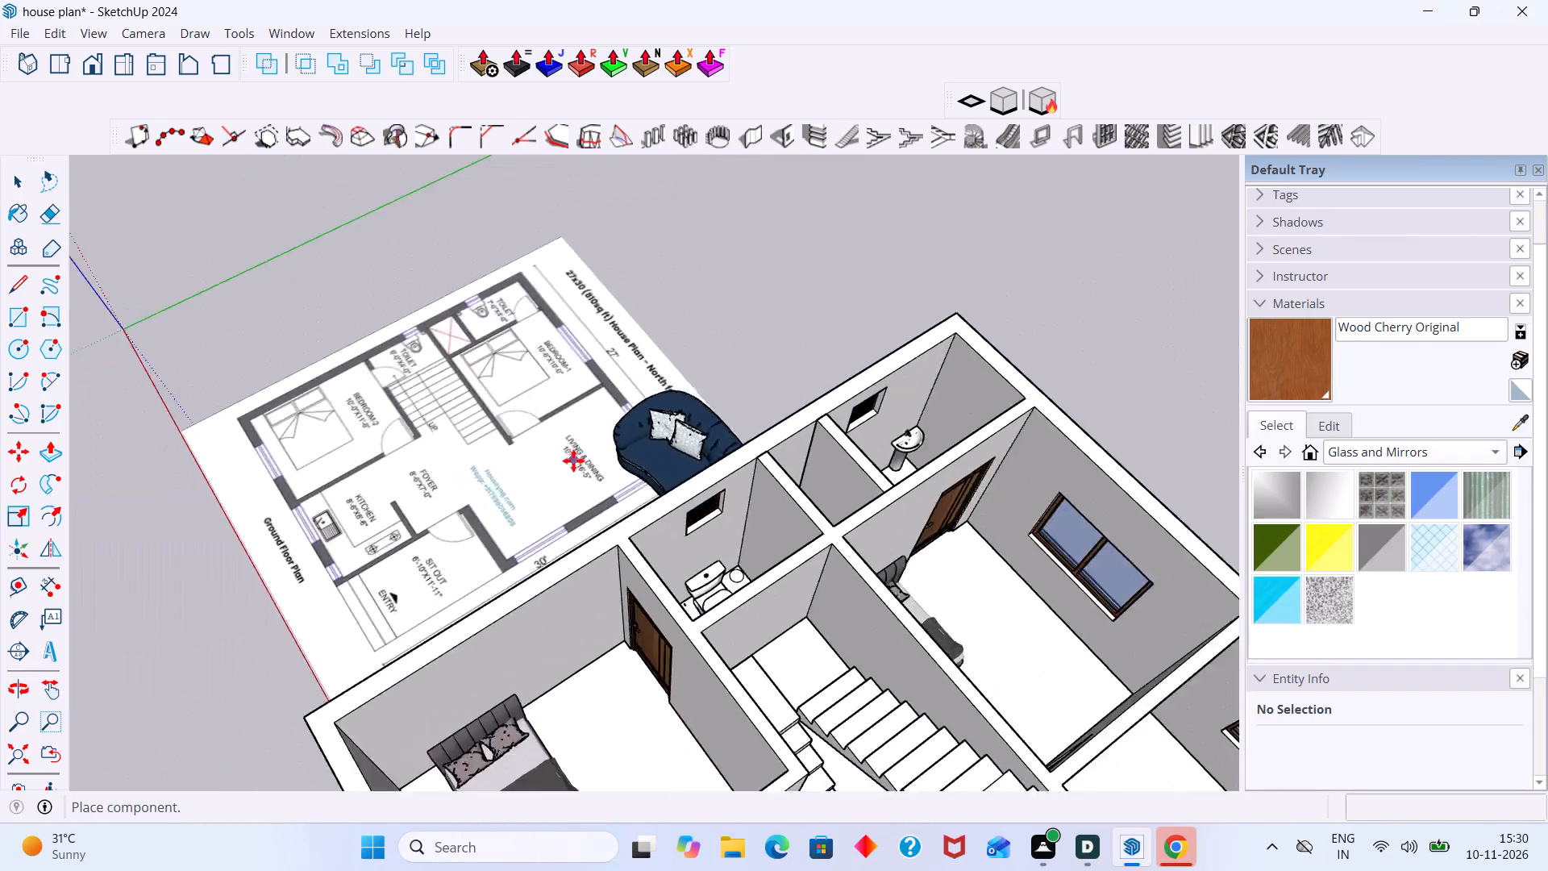
pyautogui.scroll(-6, 573, 461)
pyautogui.moveTo(645, 497); pyautogui.dragTo(589, 374, button='middle')
pyautogui.moveTo(768, 502); pyautogui.dragTo(740, 444, button='middle')
pyautogui.scroll(2, 818, 531)
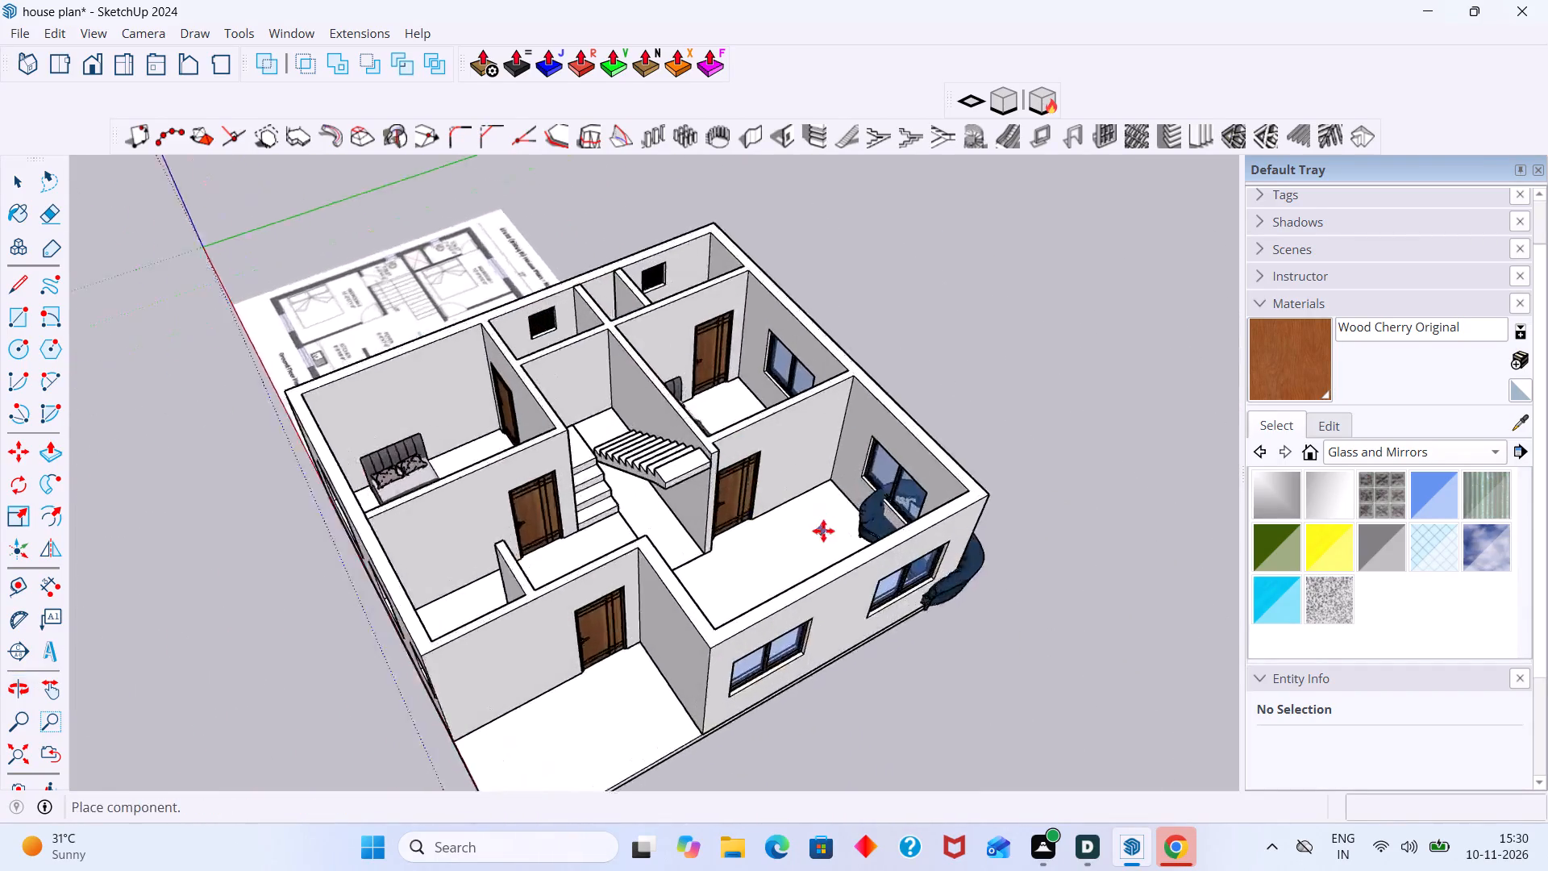
pyautogui.scroll(3, 823, 531)
pyautogui.scroll(-1, 928, 531)
pyautogui.moveTo(928, 531); pyautogui.dragTo(830, 434, button='middle')
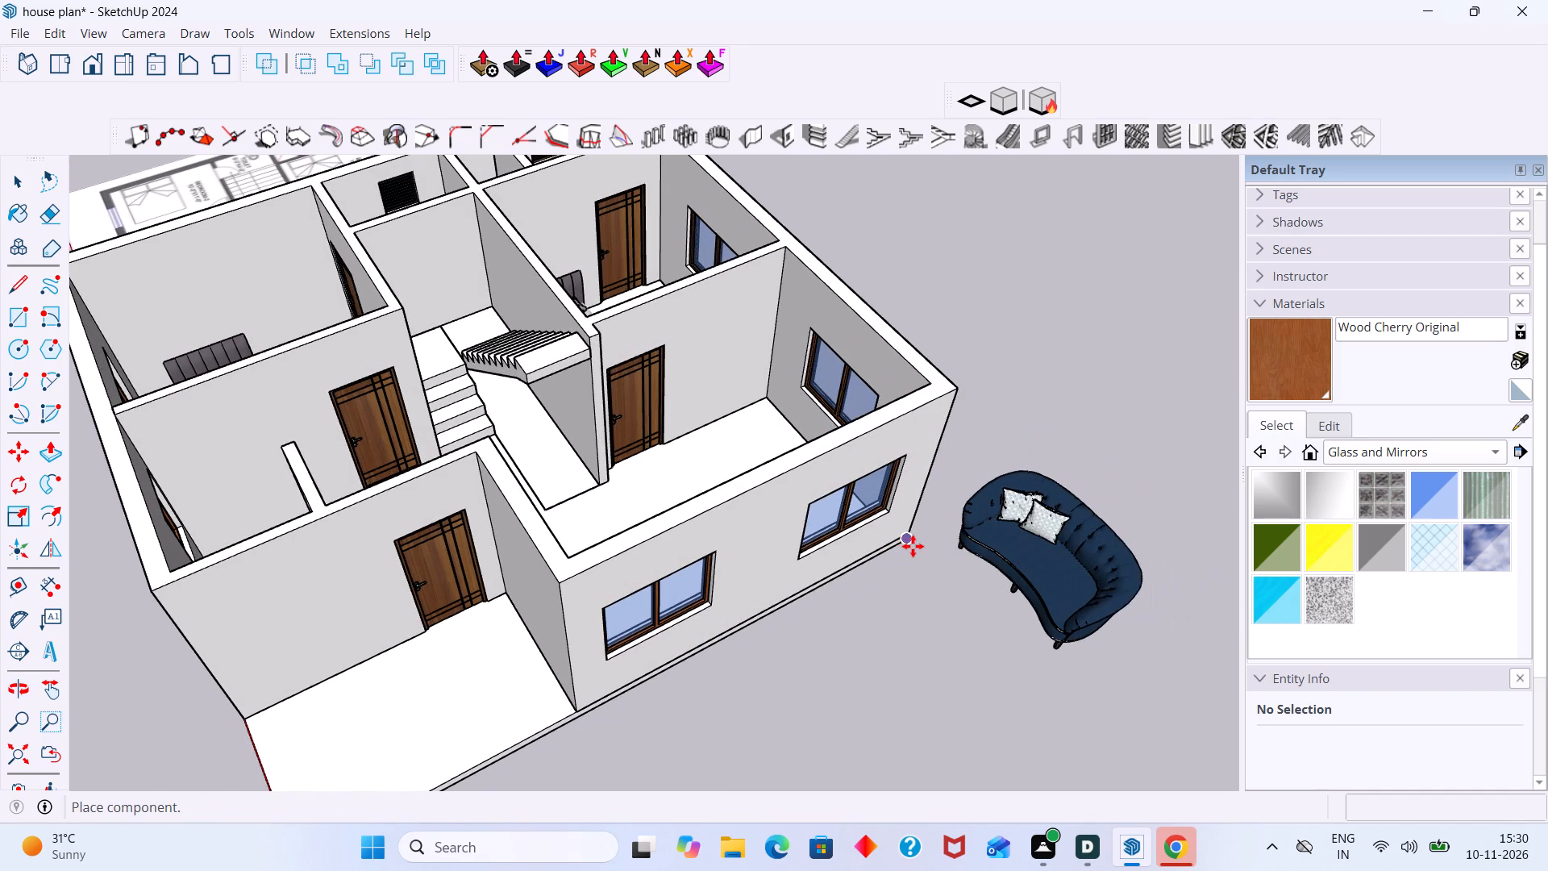
pyautogui.click(913, 546)
pyautogui.press('space')
pyautogui.click(1104, 428)
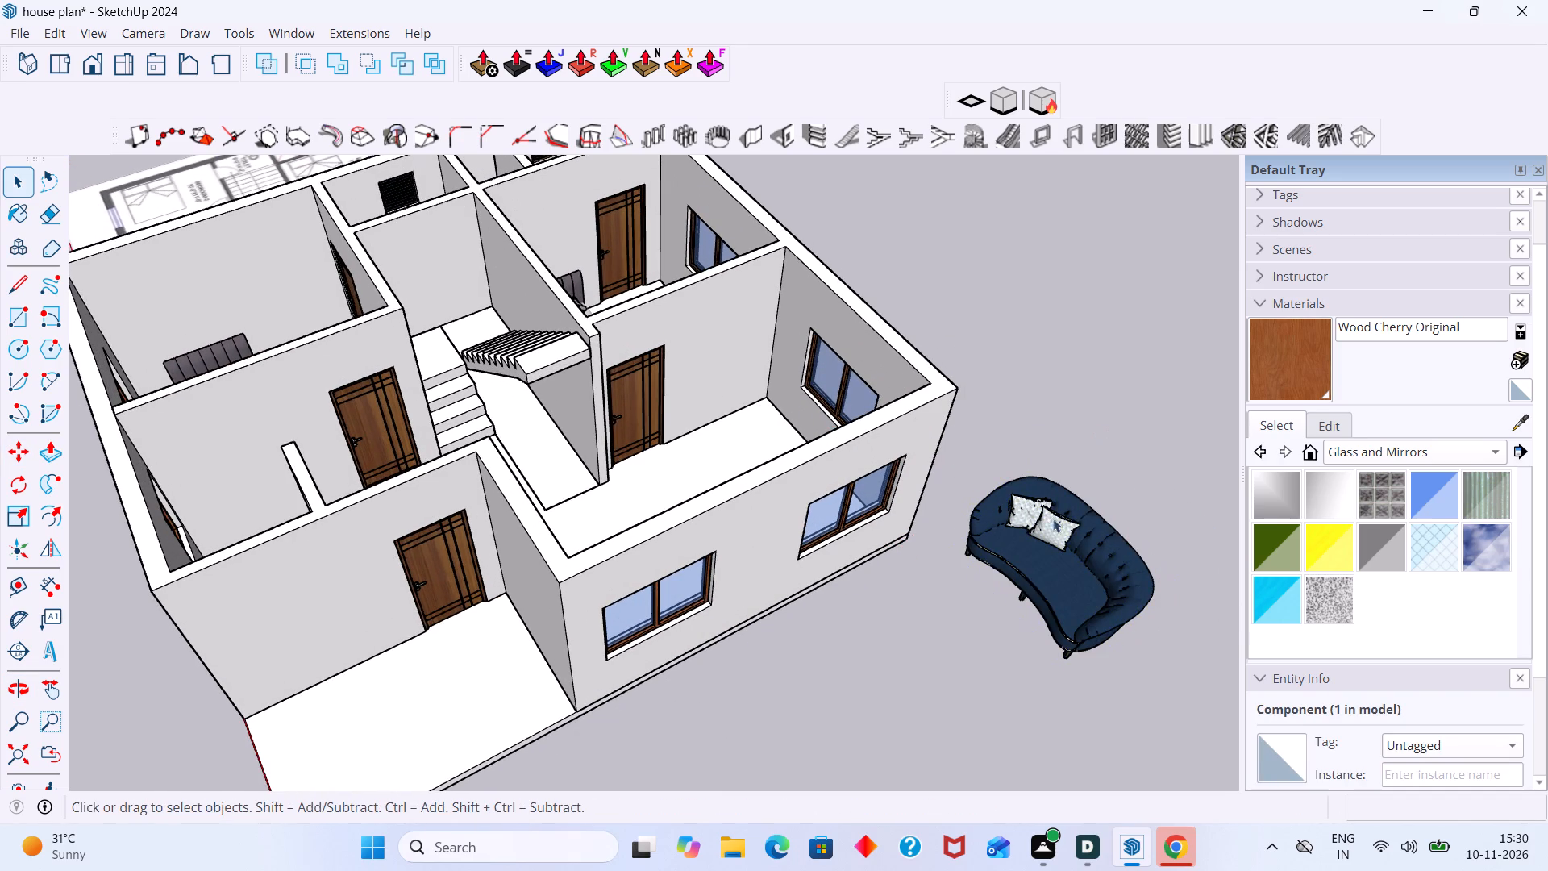
# Rotate the blue sofa 90° about the vertical axis, pivoting on its bottom corner, parallel to the two-window living room wall.
pyautogui.click(1047, 523)
pyautogui.press('q')
pyautogui.scroll(5, 1052, 569)
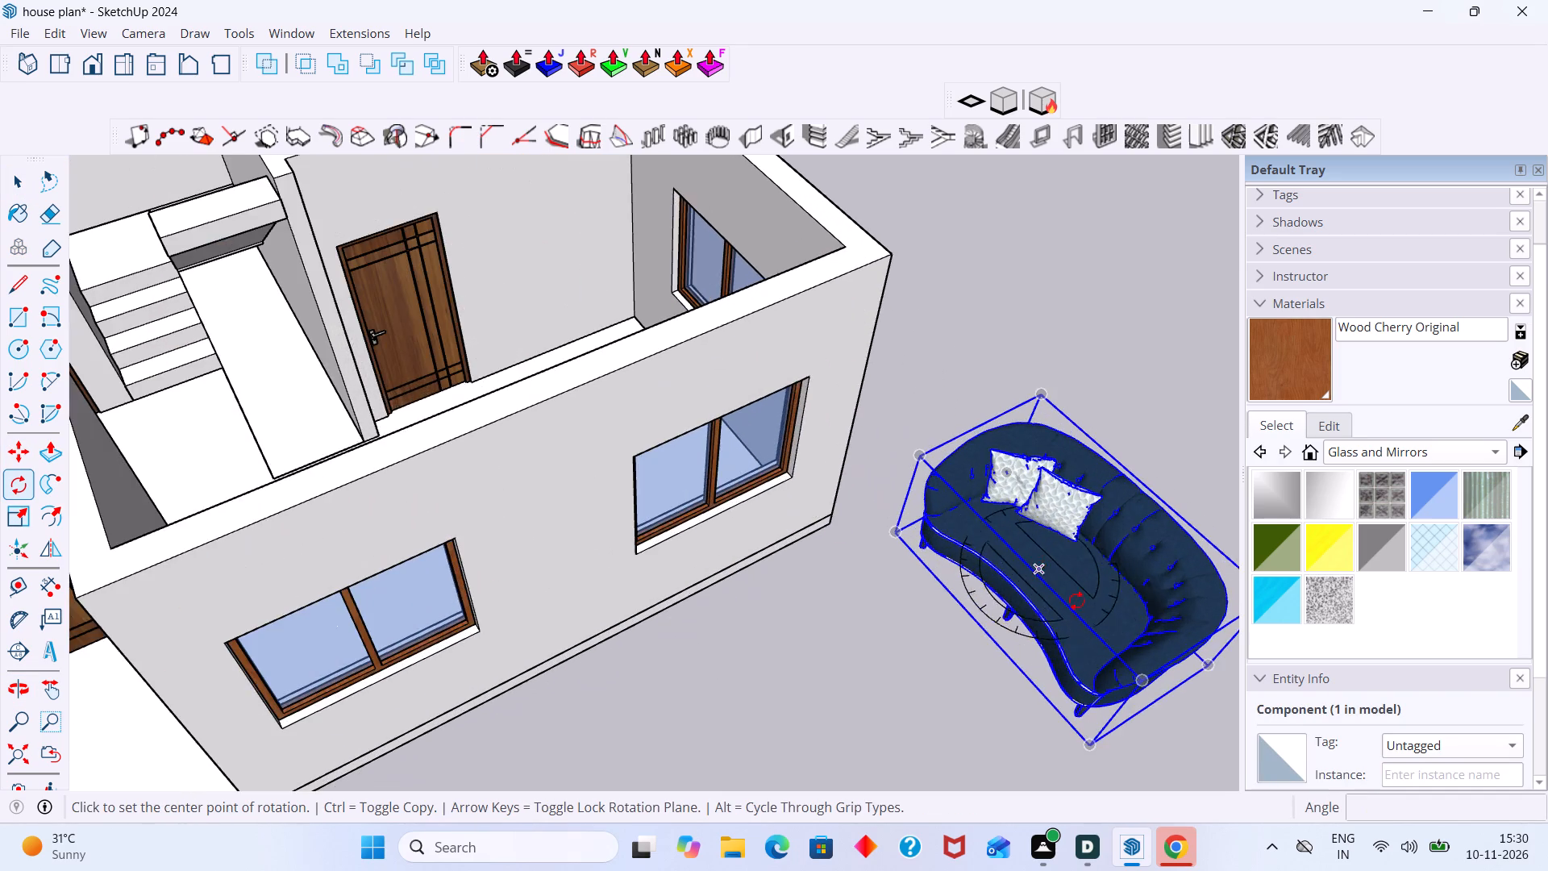
pyautogui.scroll(-4, 1072, 594)
pyautogui.keyDown('shift'); pyautogui.moveTo(1051, 587); pyautogui.dragTo(866, 489, button='middle'); pyautogui.keyUp('shift')
pyautogui.scroll(5, 958, 590)
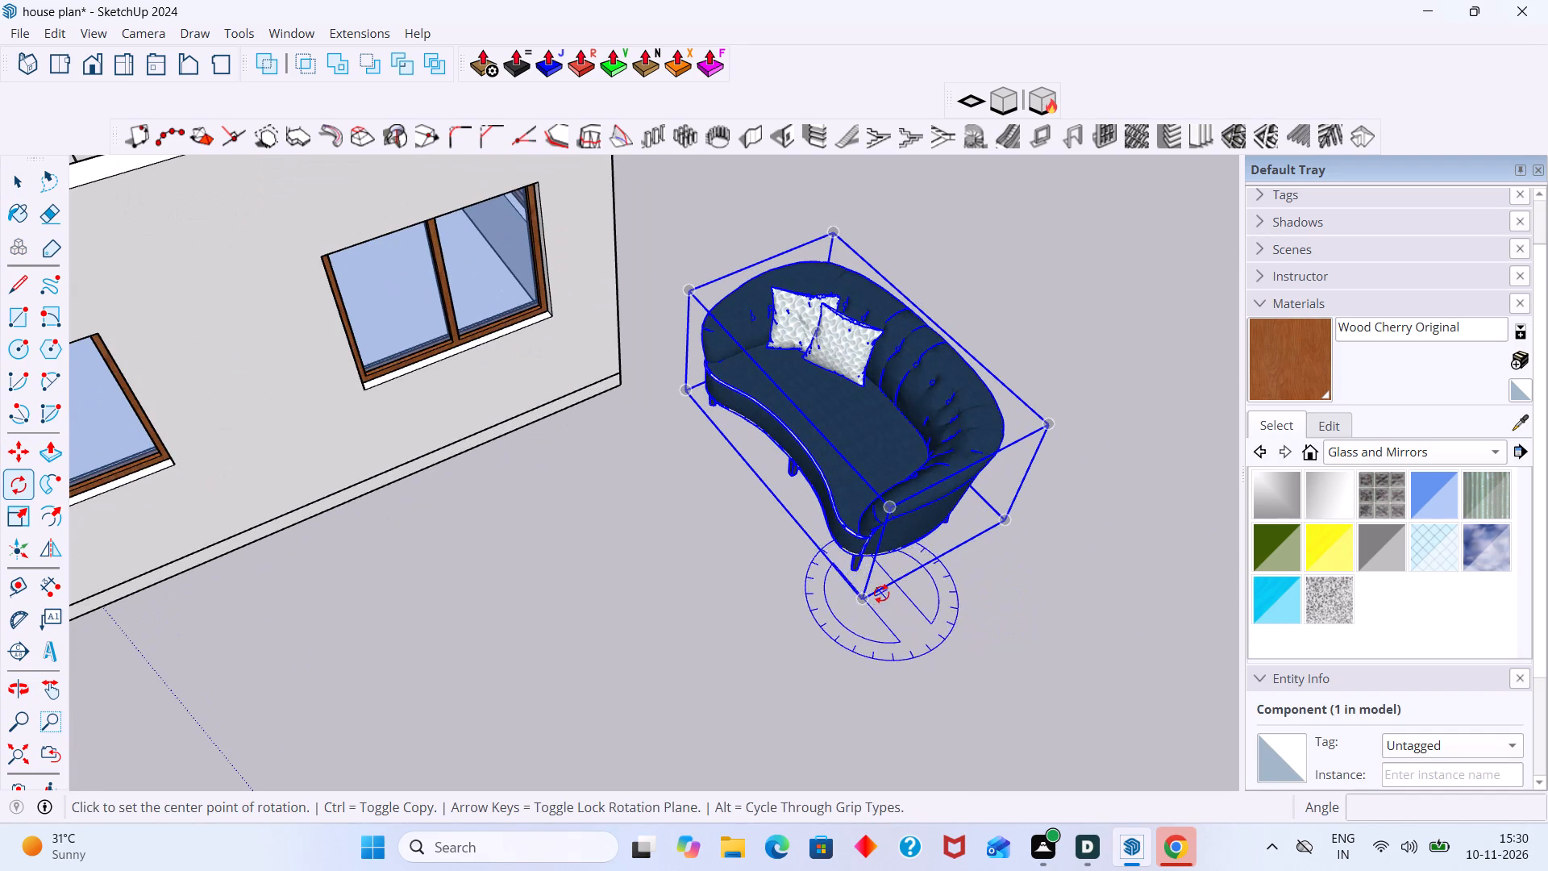
pyautogui.click(866, 601)
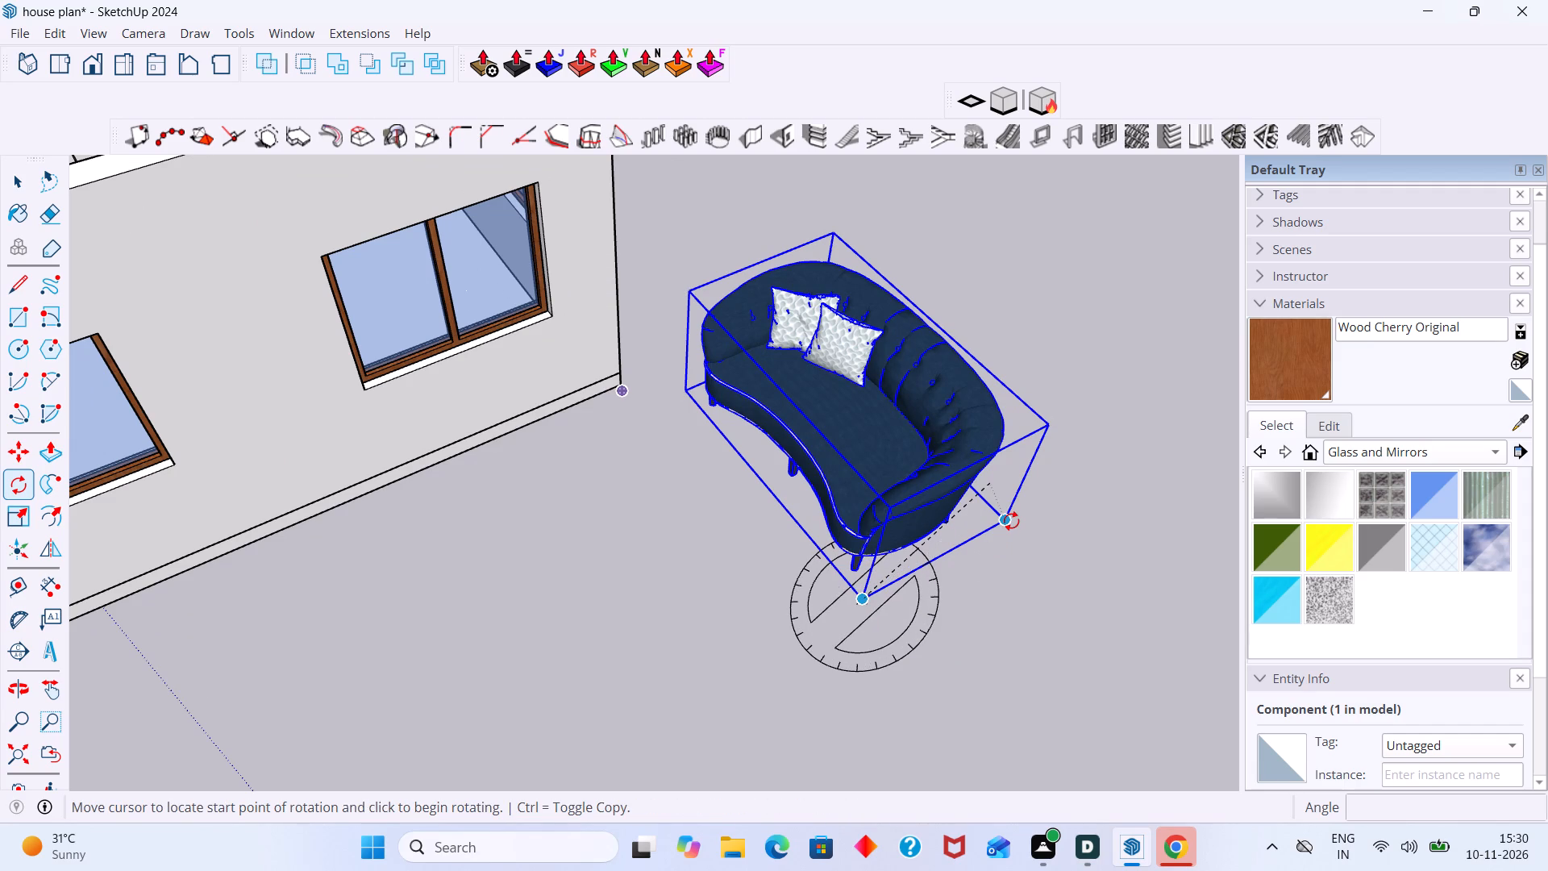
pyautogui.press('Escape')
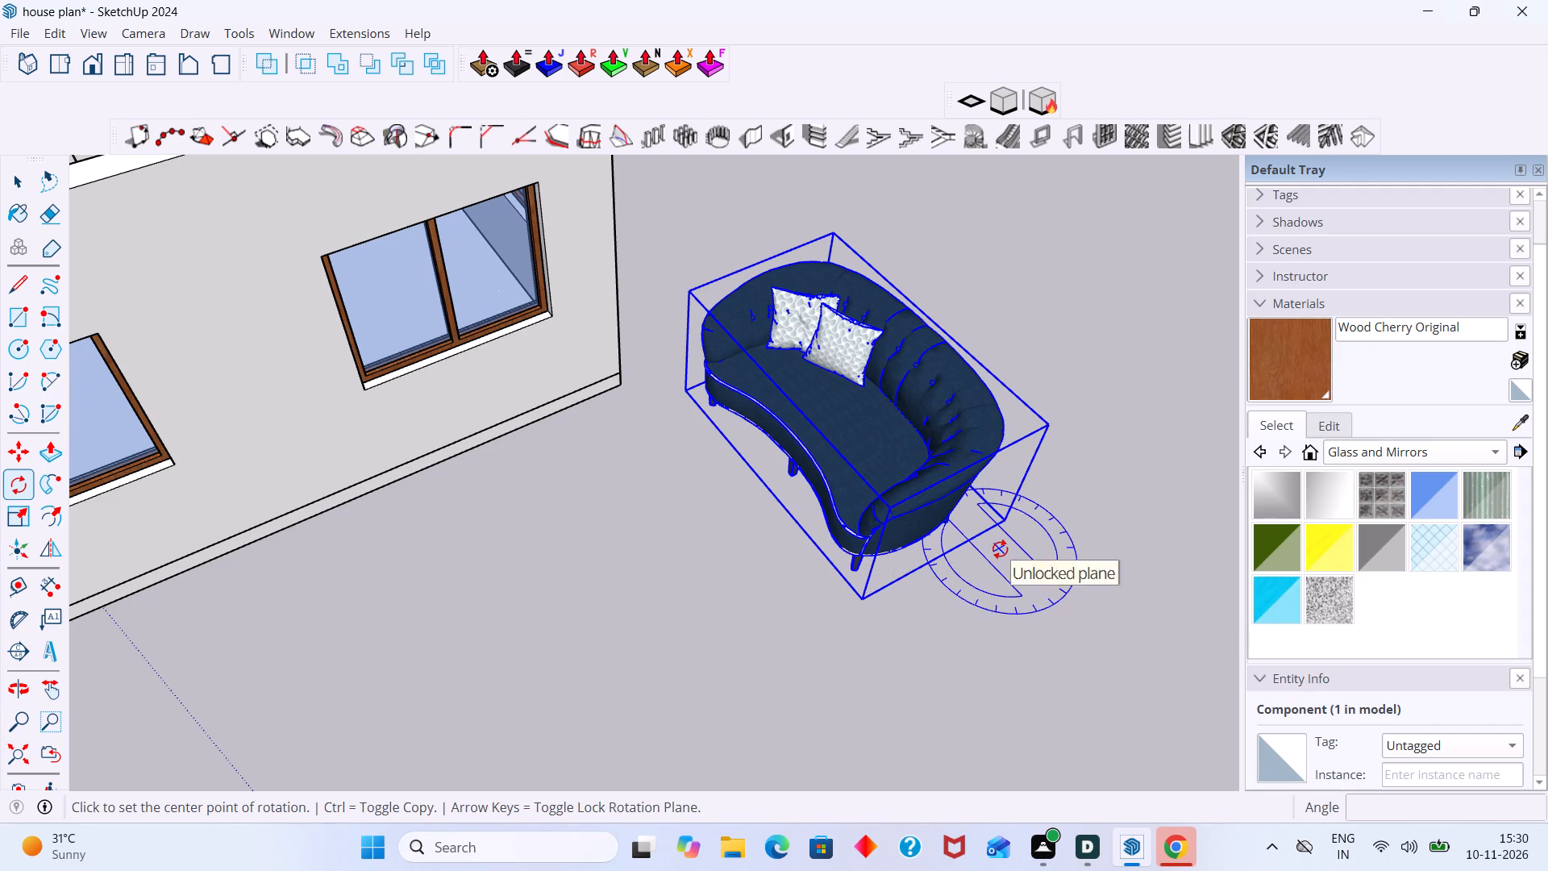
pyautogui.press('Up')
pyautogui.click(869, 603)
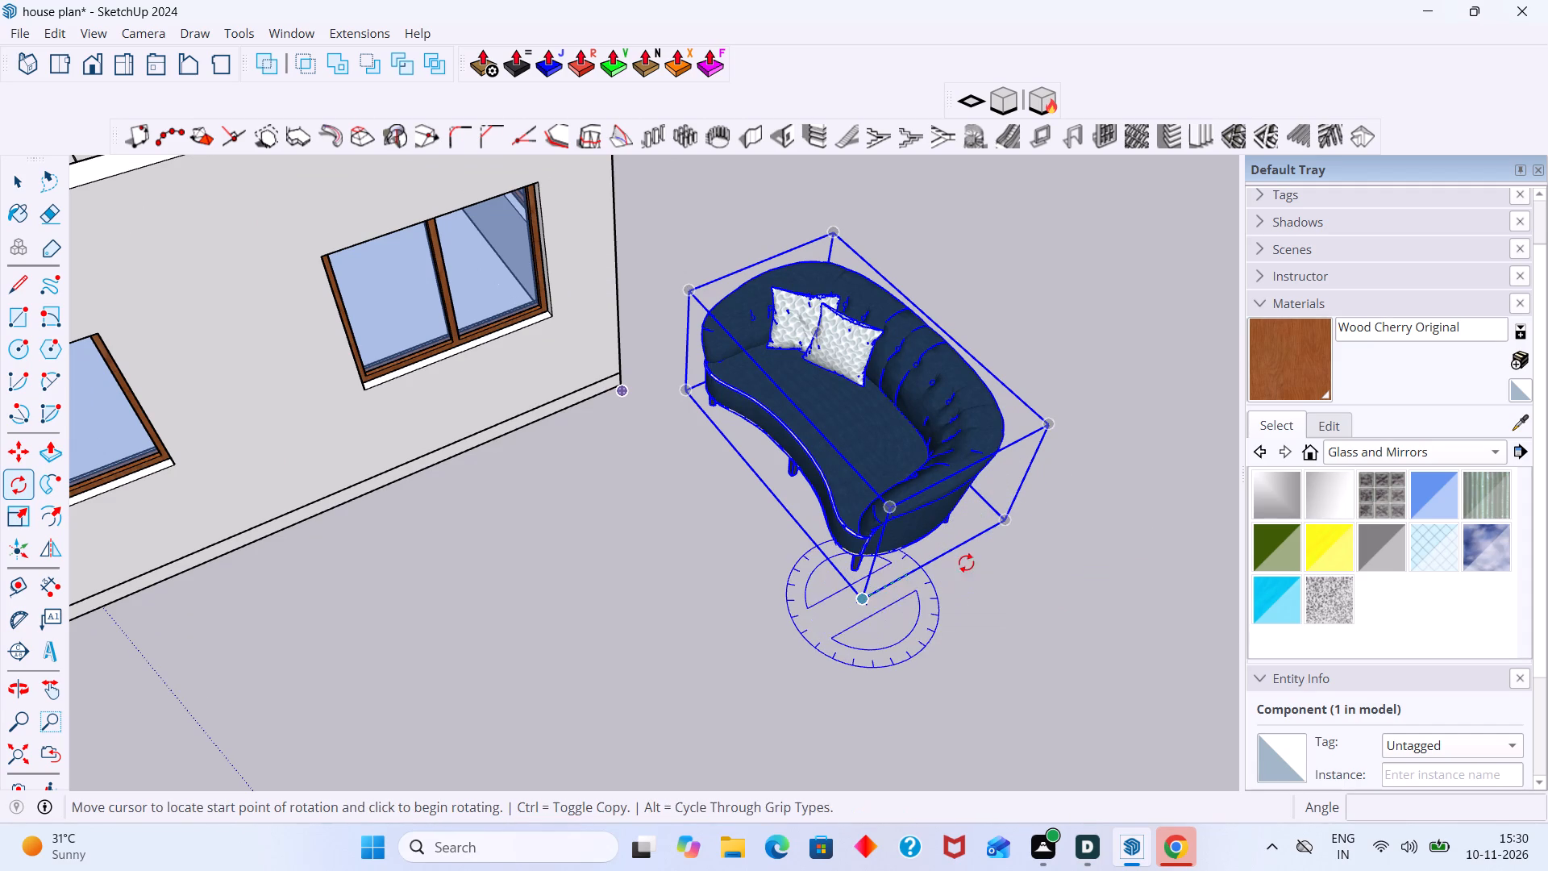
pyautogui.click(1012, 519)
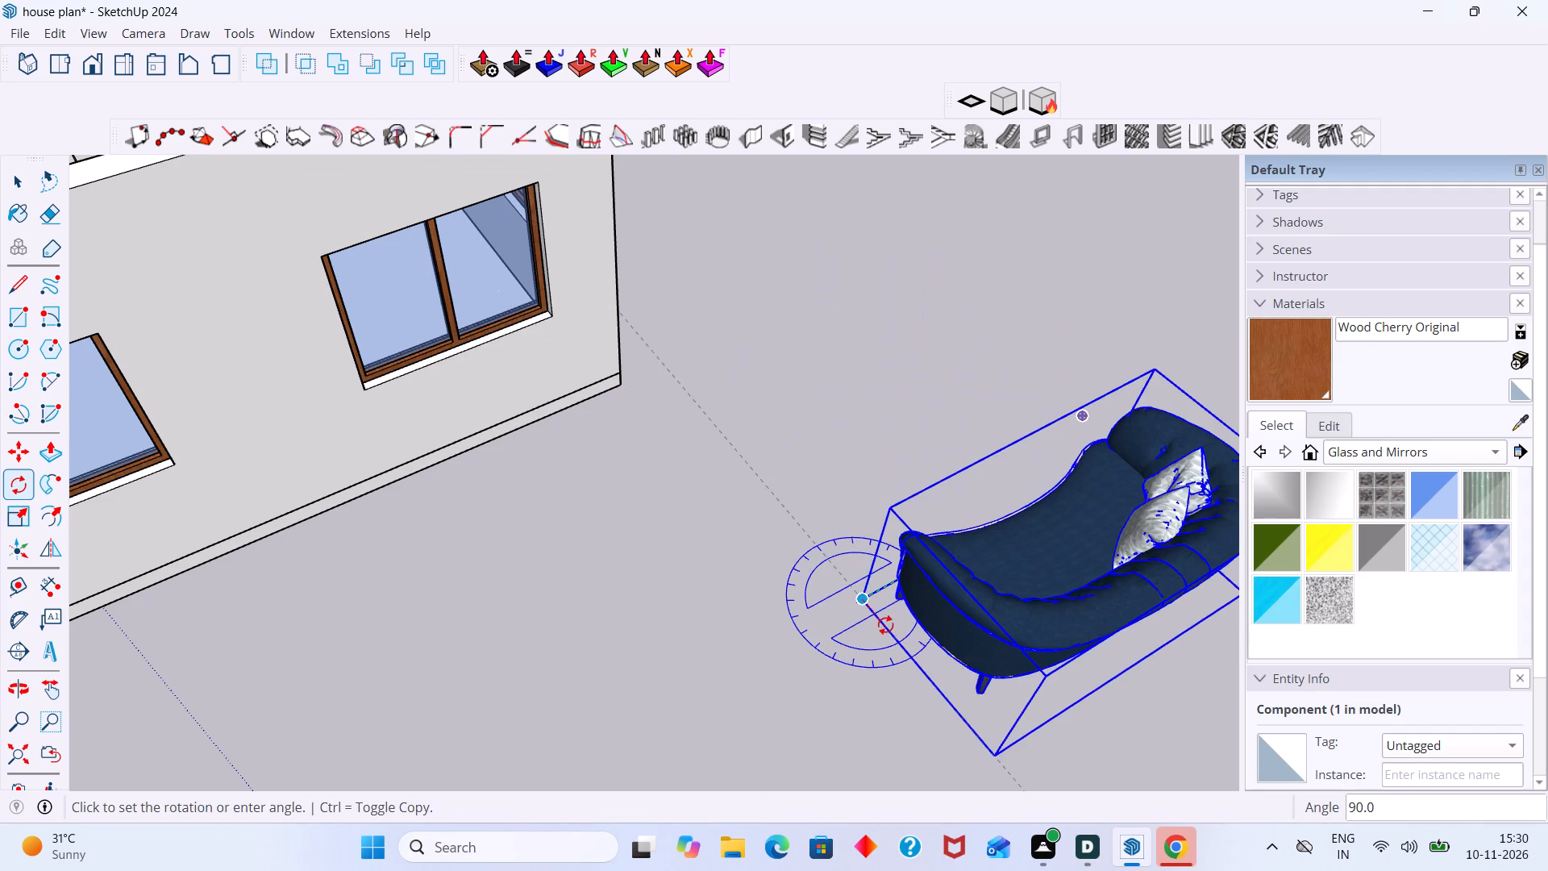
pyautogui.click(885, 625)
pyautogui.press('space')
pyautogui.click(903, 455)
# Move the blue sofa about 19' into the living room, setting it on the floor near the corner between the windows.
pyautogui.scroll(-10, 917, 457)
pyautogui.moveTo(904, 507); pyautogui.dragTo(1337, 615, button='middle')
pyautogui.scroll(3, 1017, 346)
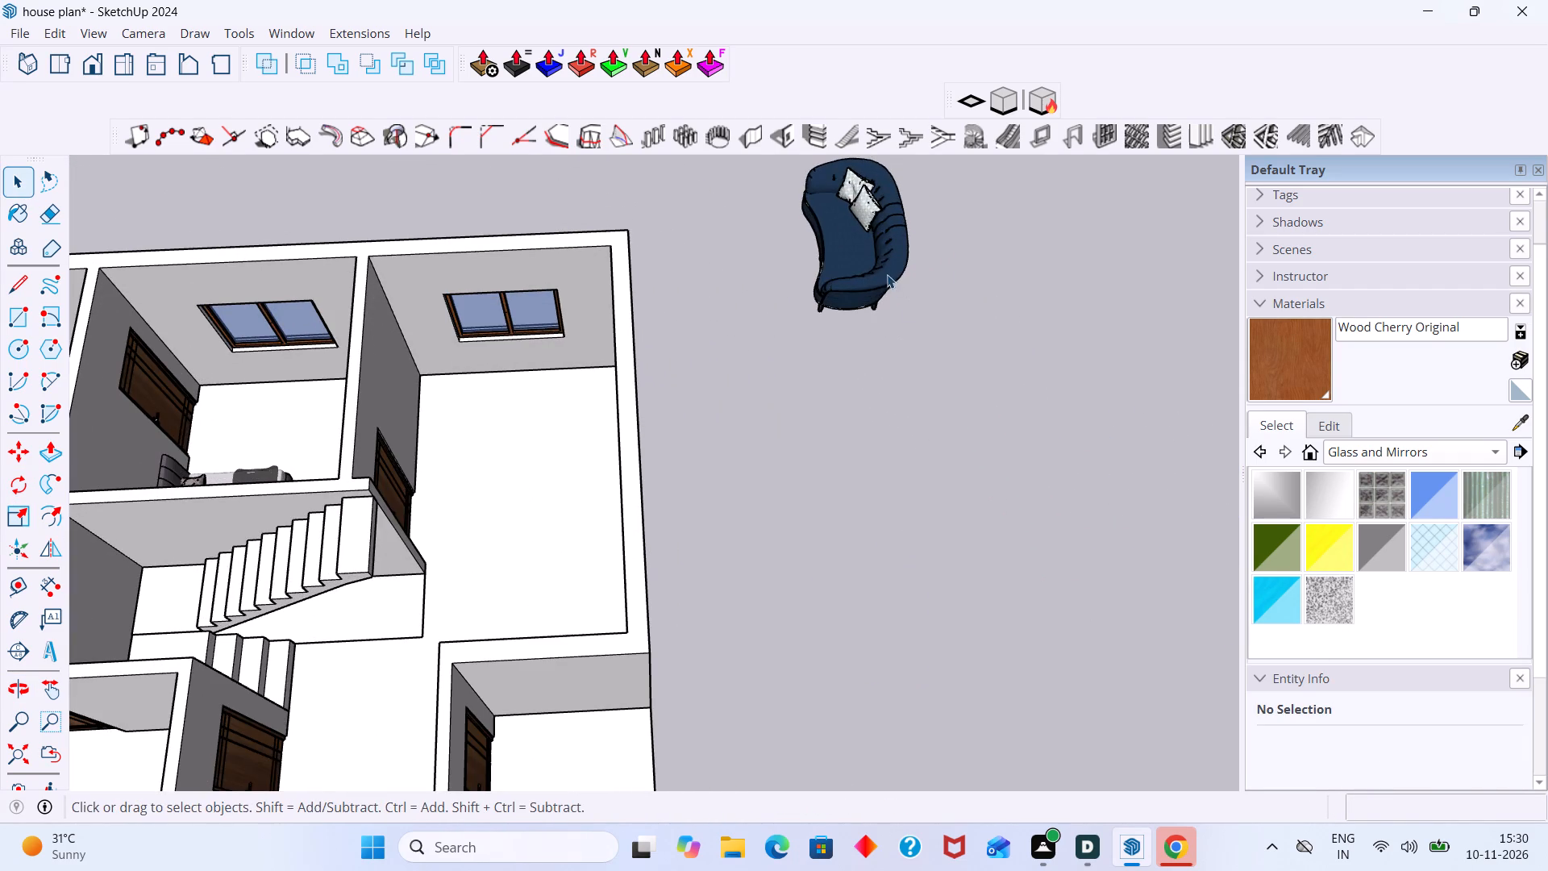
pyautogui.click(887, 274)
pyautogui.press('m')
pyautogui.scroll(4, 852, 305)
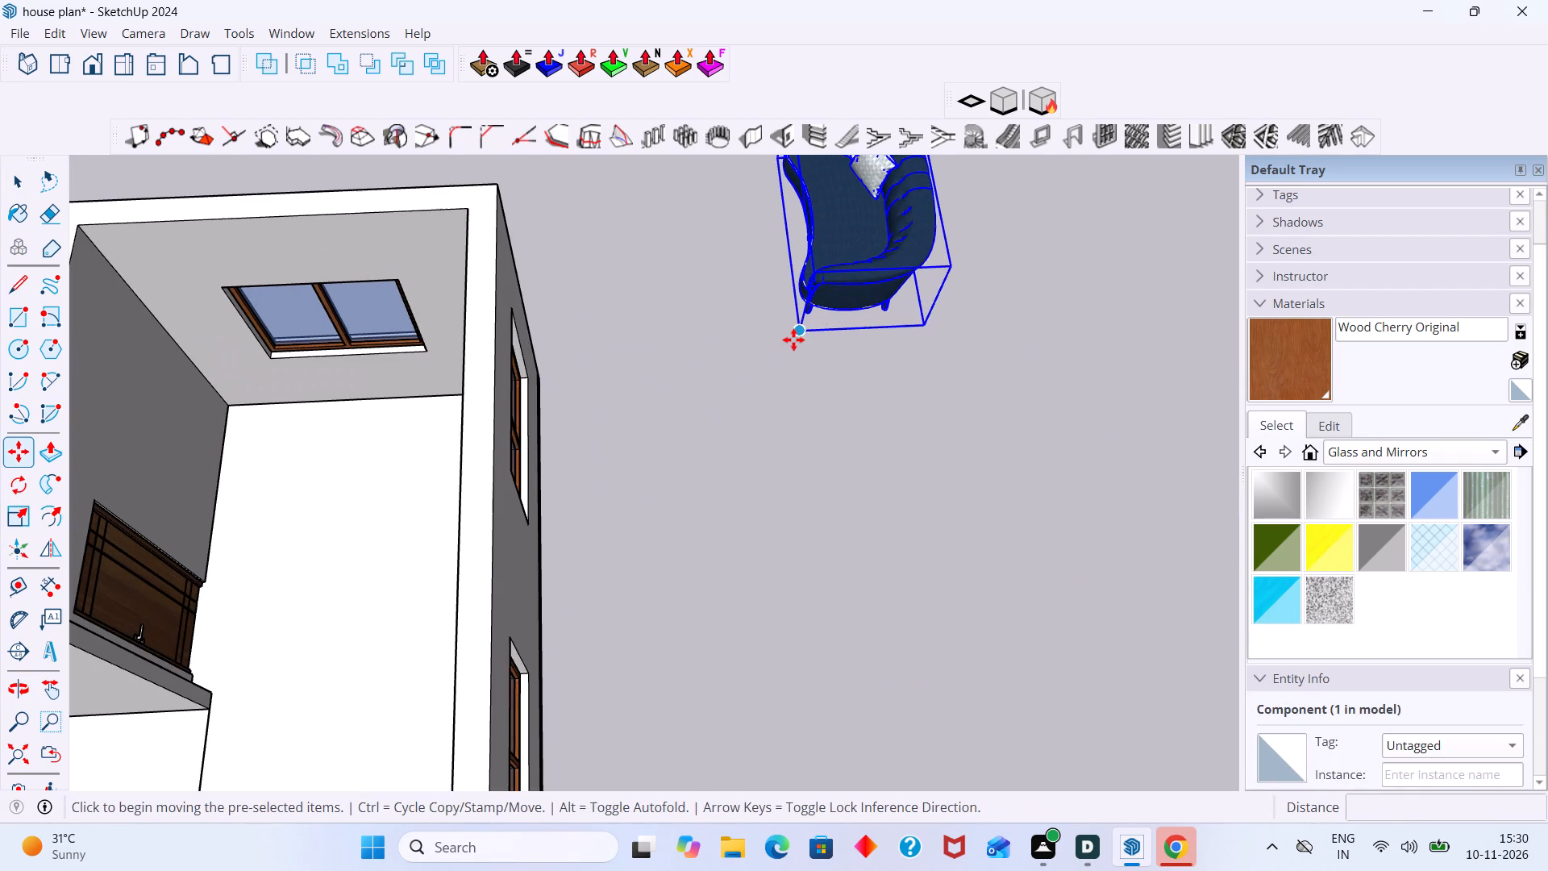
pyautogui.click(796, 332)
pyautogui.scroll(-7, 622, 423)
pyautogui.moveTo(478, 476); pyautogui.dragTo(758, 473, button='middle')
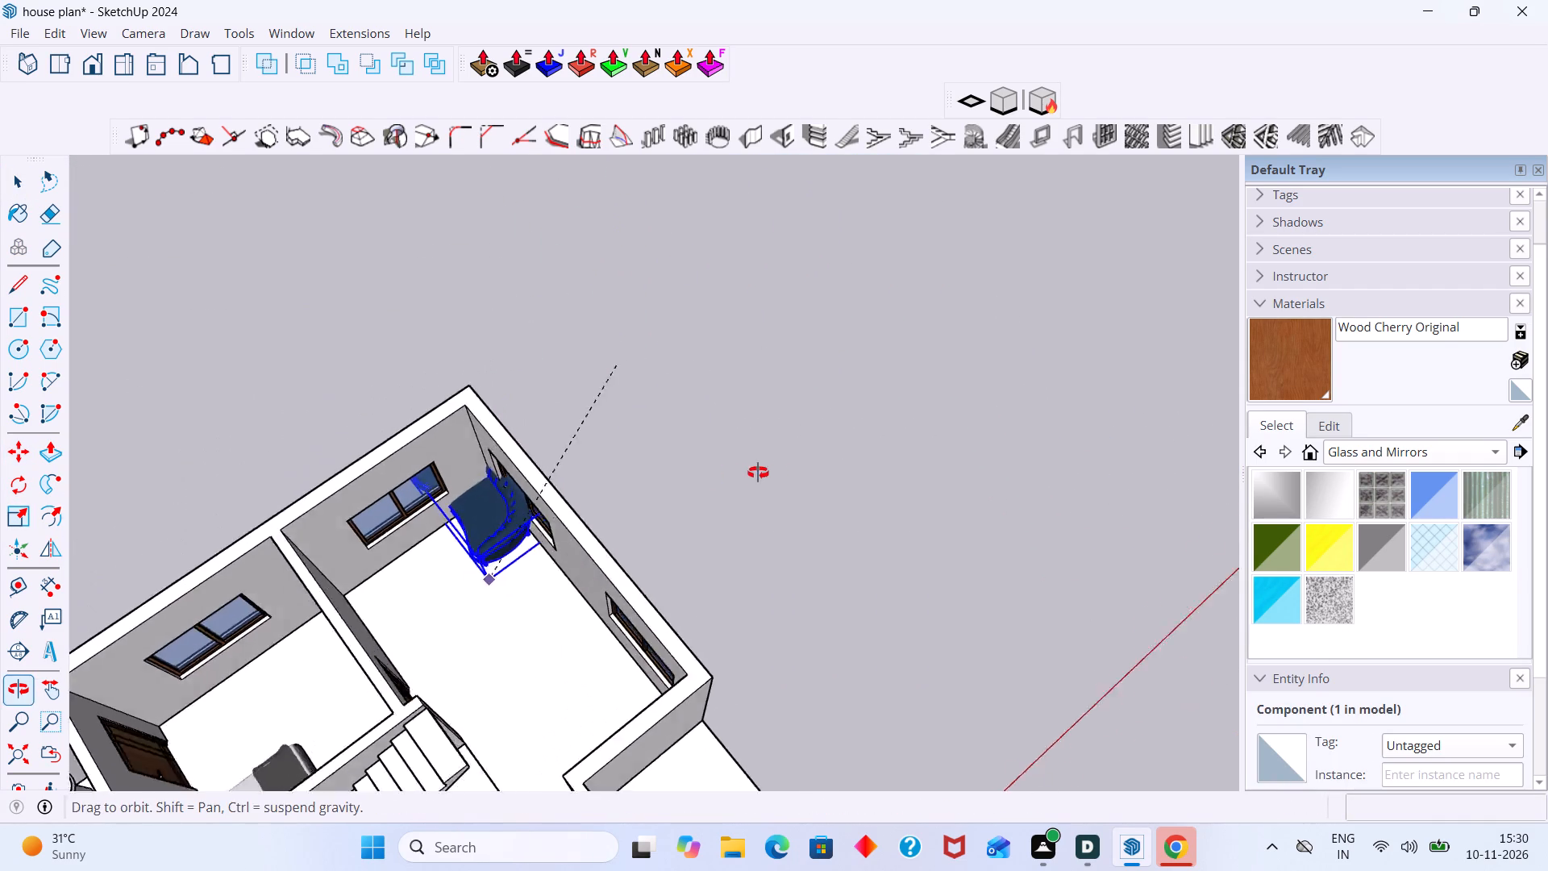
pyautogui.moveTo(758, 473); pyautogui.dragTo(777, 470, button='middle')
pyautogui.scroll(-7, 554, 633)
pyautogui.scroll(3, 551, 645)
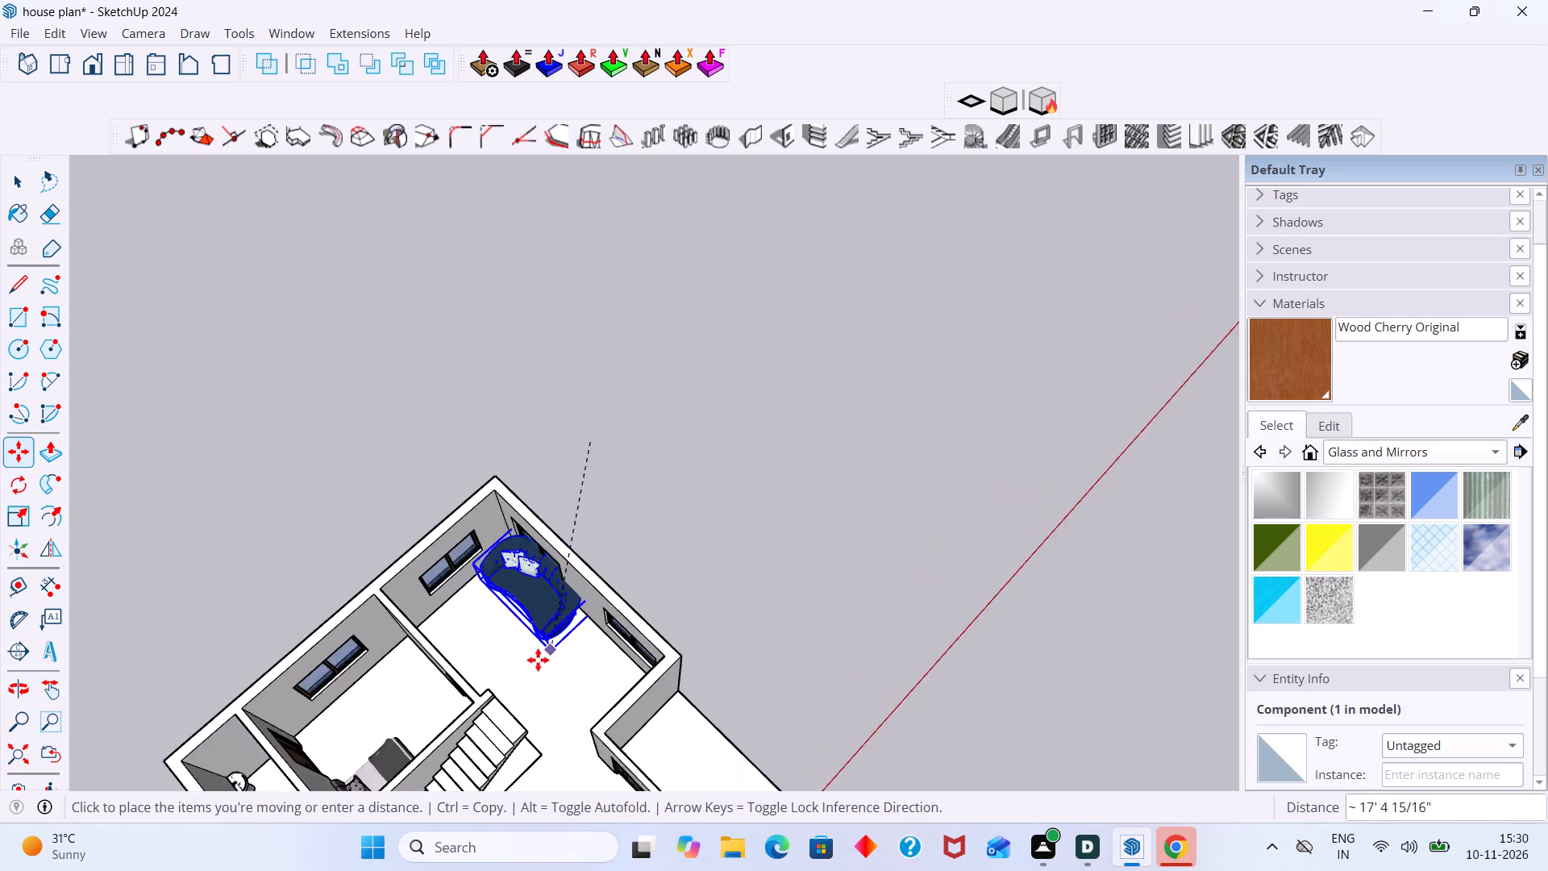
pyautogui.scroll(10, 538, 660)
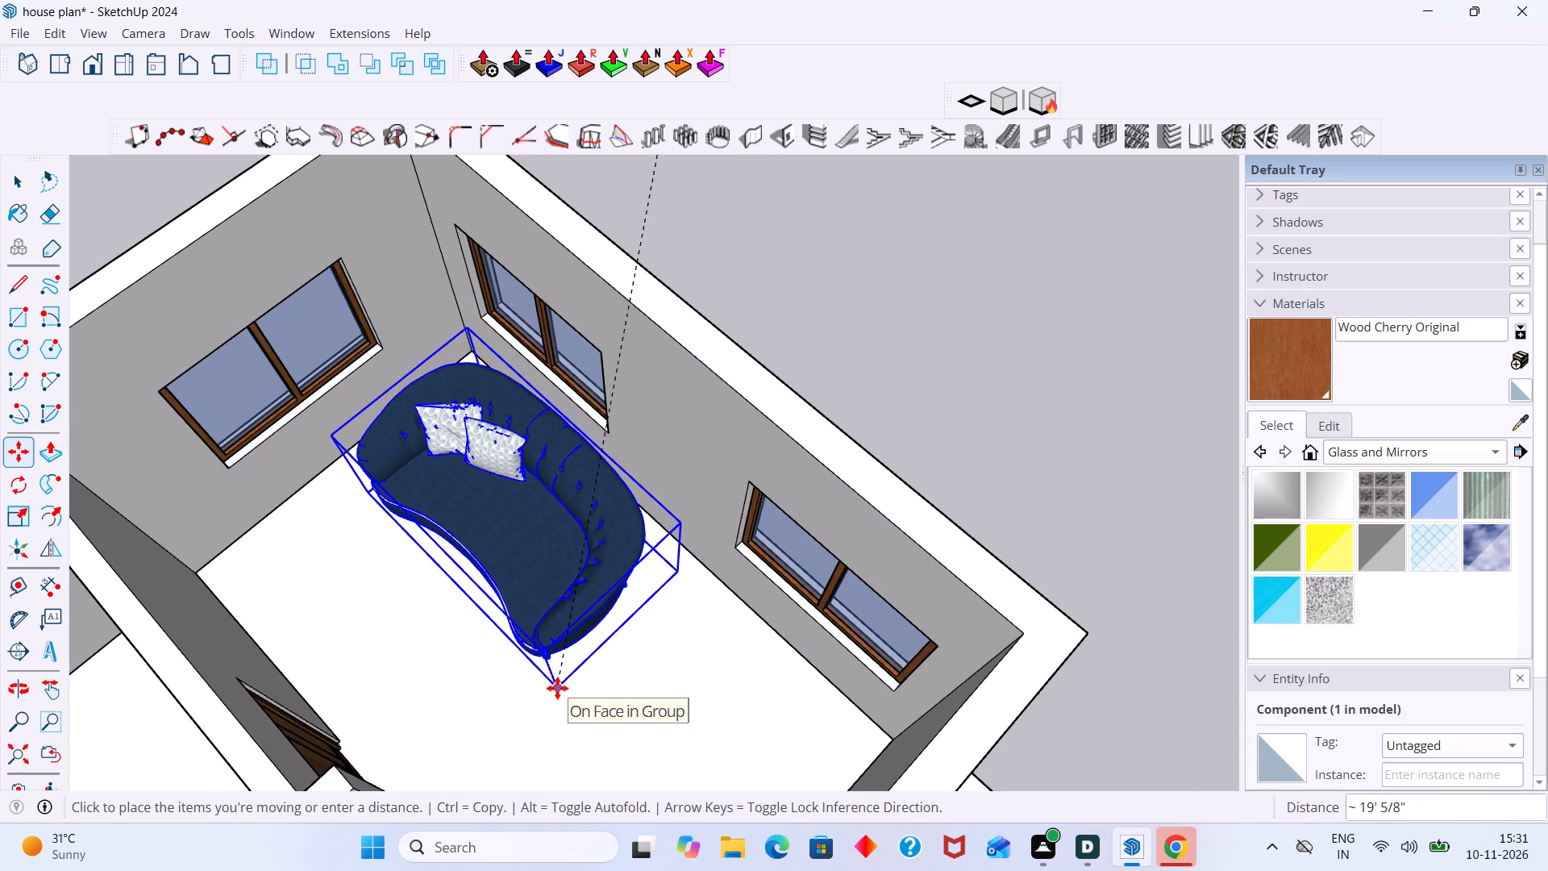
pyautogui.click(563, 692)
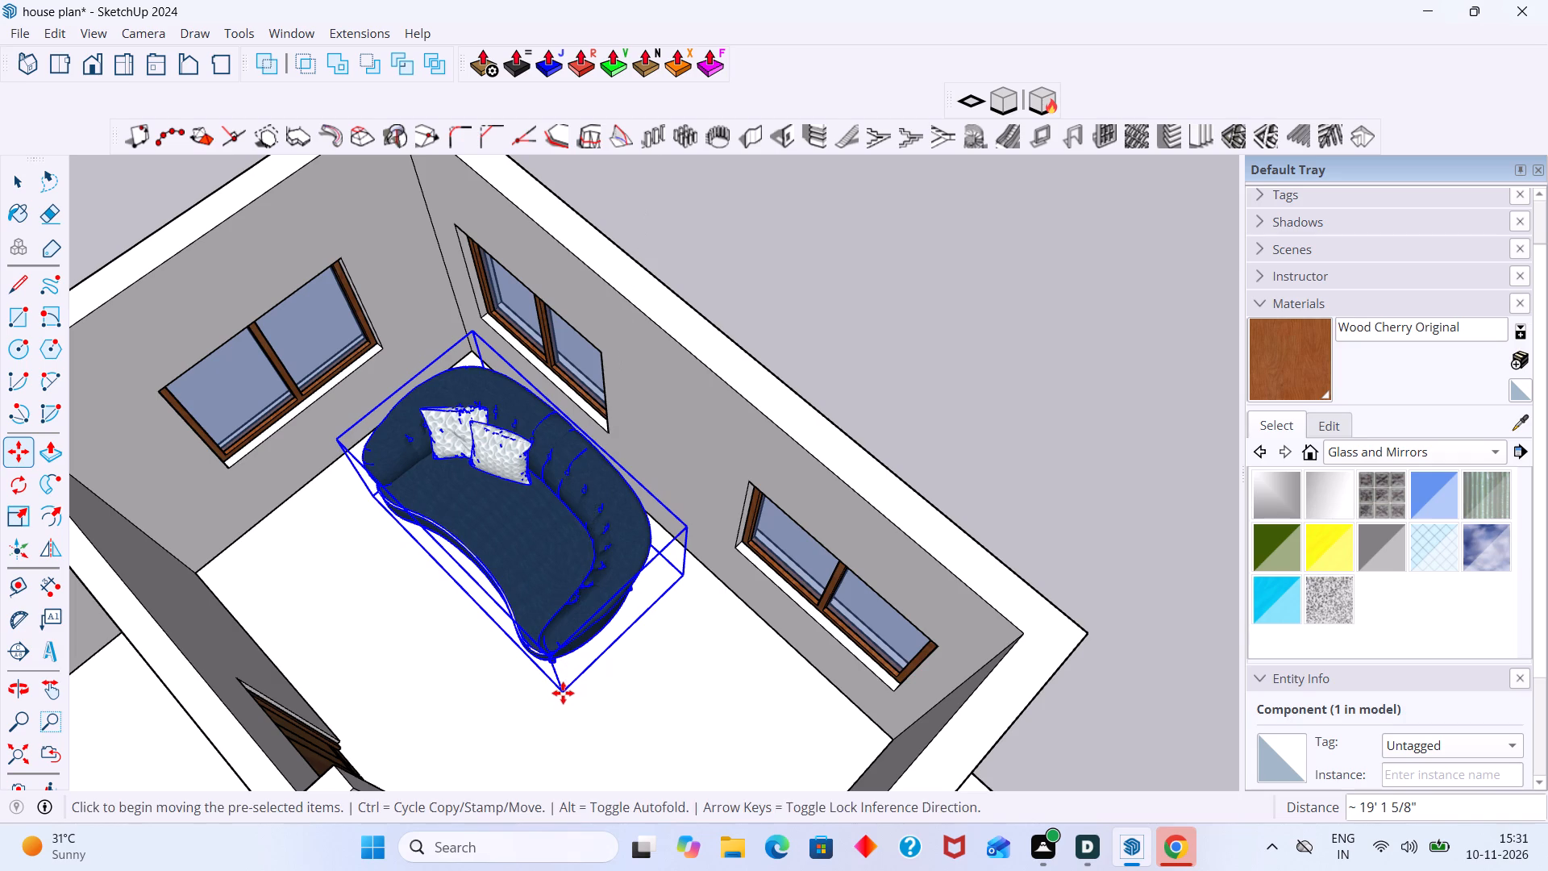
pyautogui.press('space')
pyautogui.click(894, 248)
# Move the blue sofa 10" along the green axis toward the living room's single-window side wall.
pyautogui.scroll(4, 577, 463)
pyautogui.scroll(-6, 564, 483)
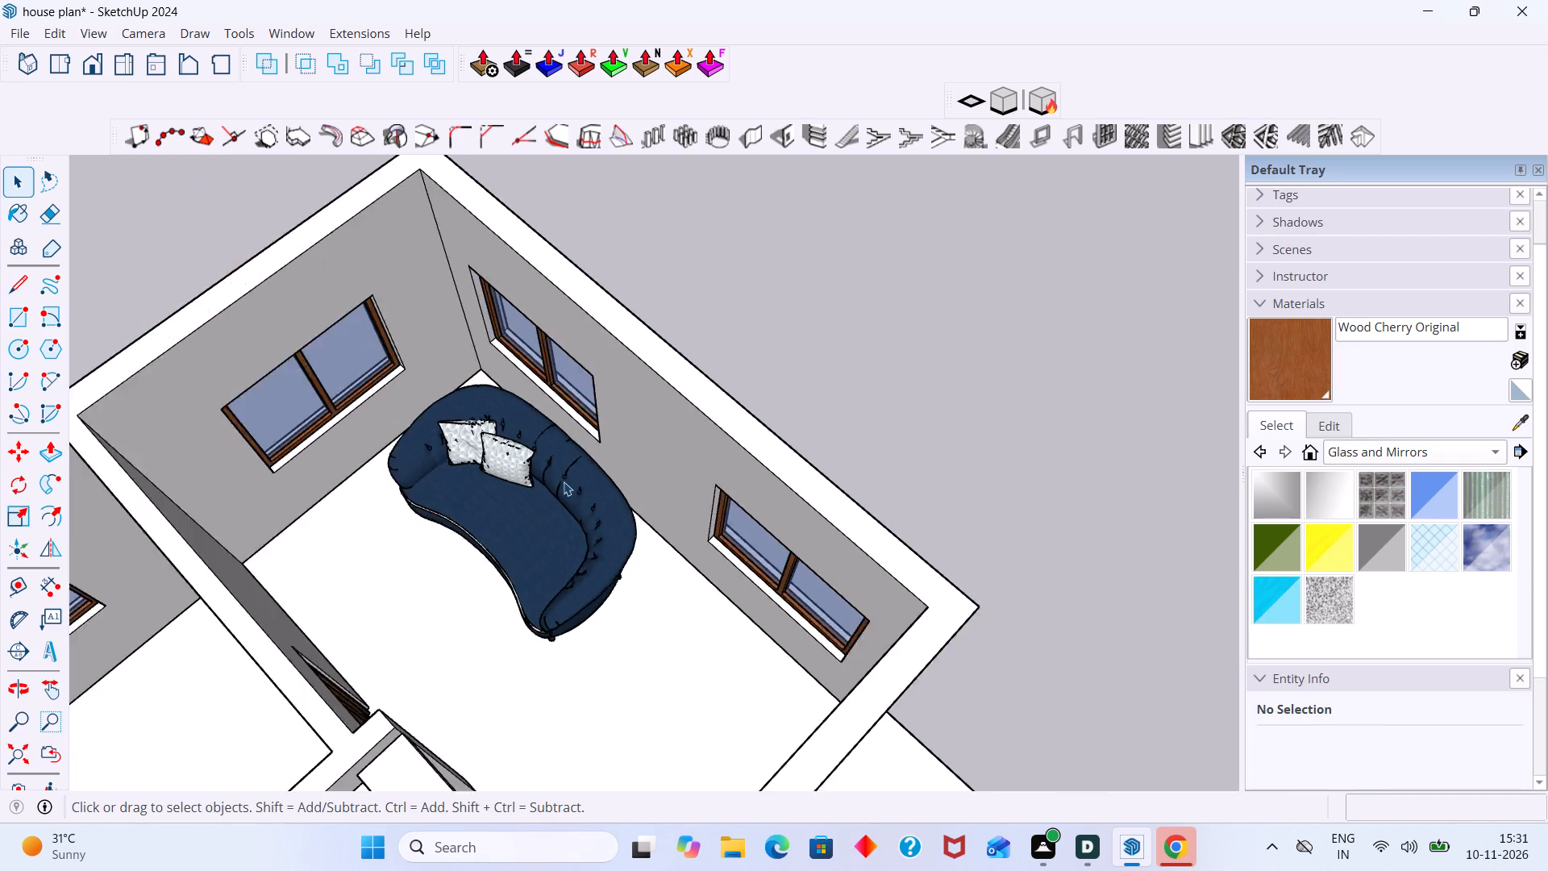
pyautogui.scroll(-4, 564, 481)
pyautogui.moveTo(561, 512); pyautogui.dragTo(1096, 477, button='middle')
pyautogui.scroll(4, 562, 558)
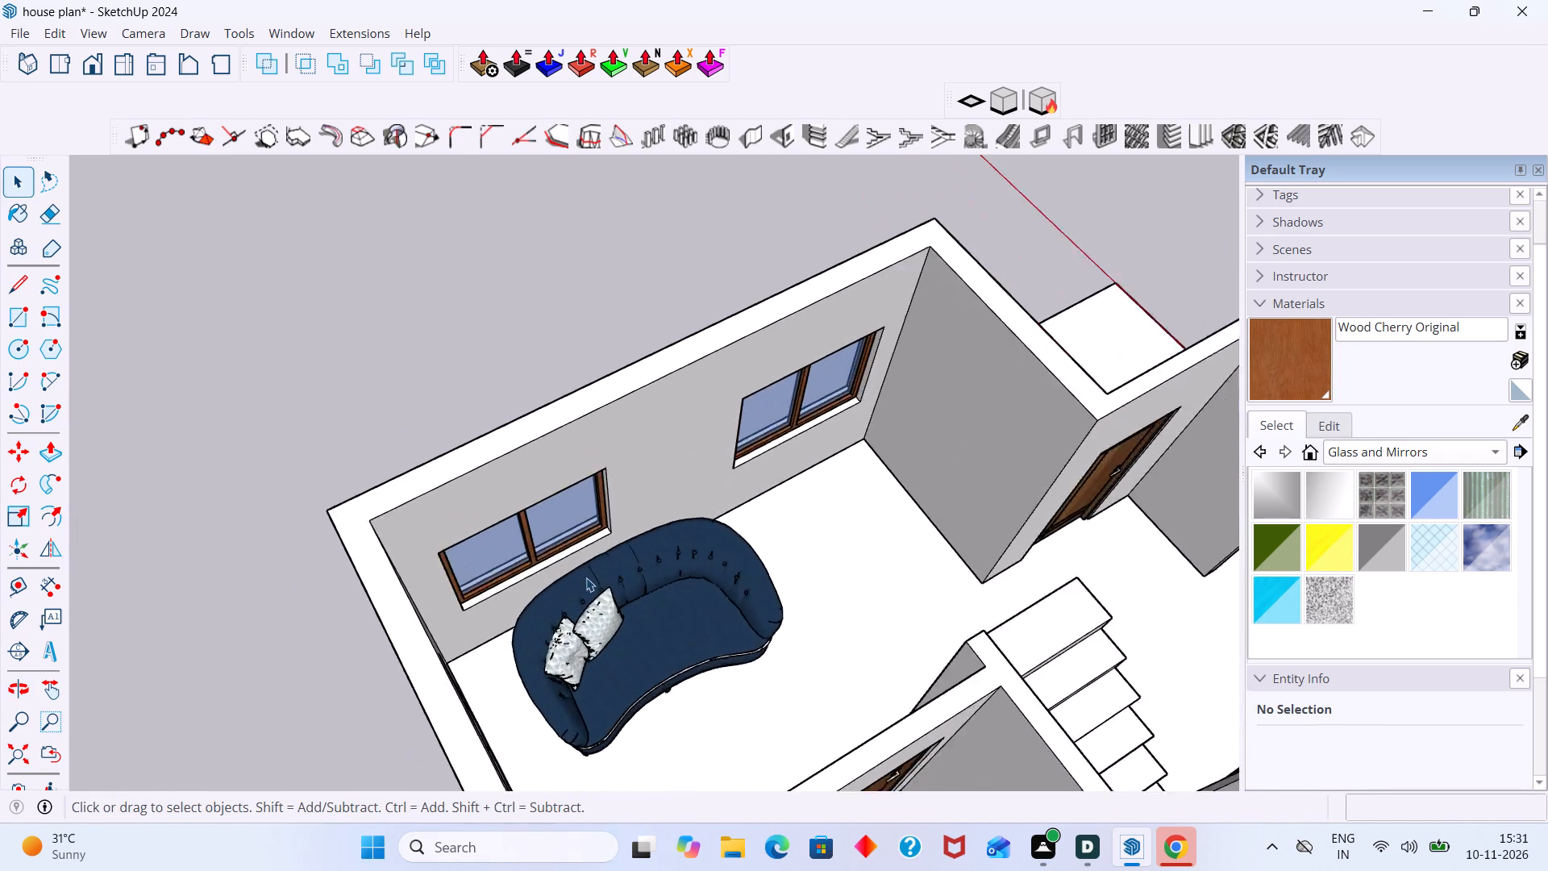
pyautogui.scroll(4, 586, 577)
pyautogui.click(610, 605)
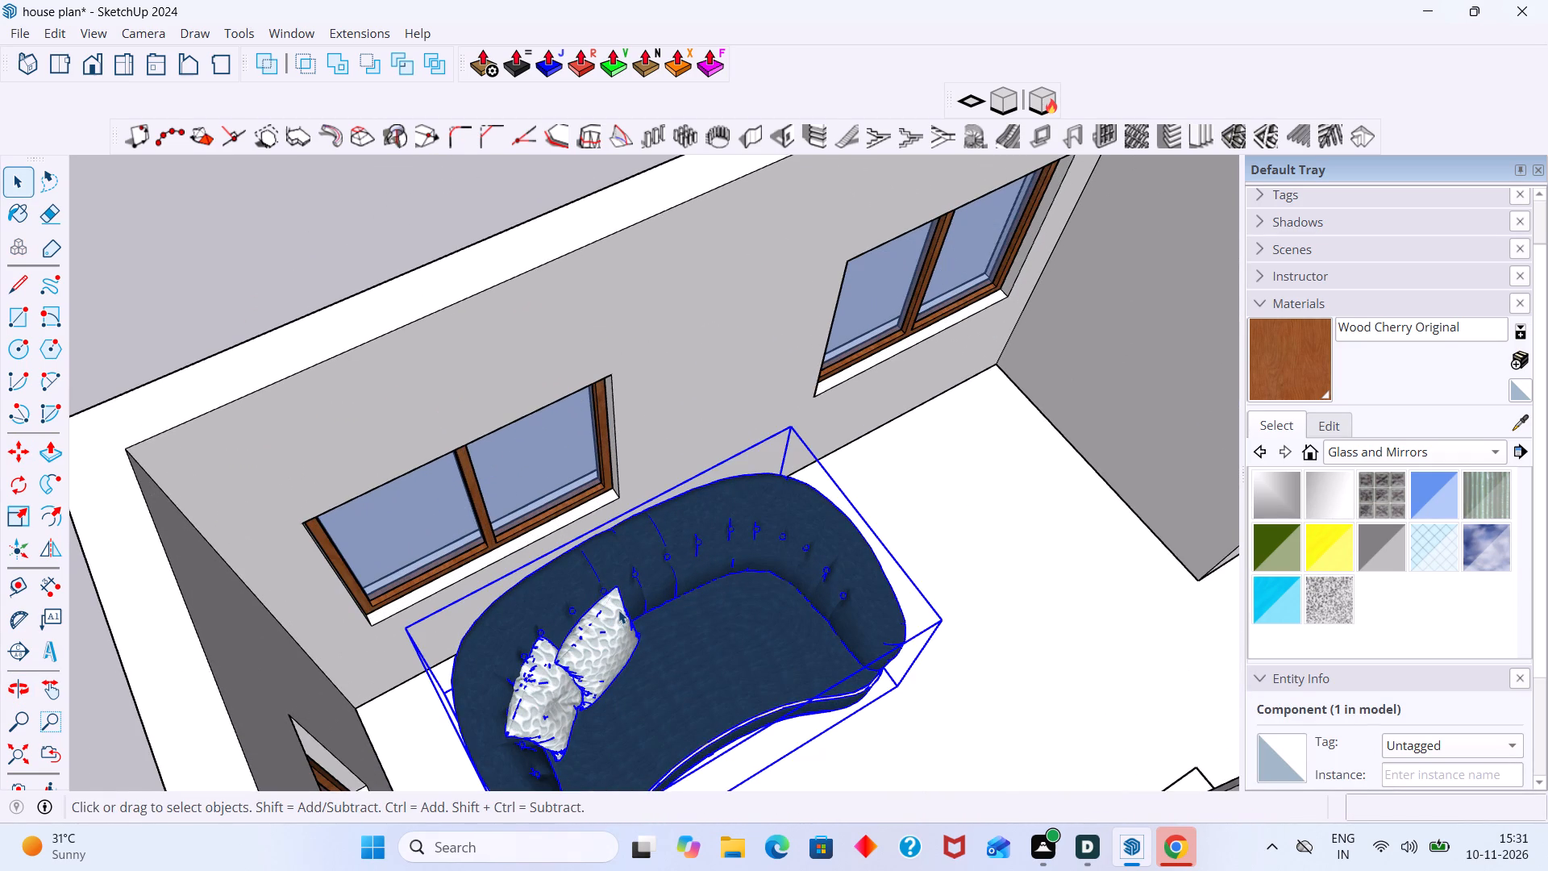
pyautogui.press('m')
pyautogui.moveTo(586, 672); pyautogui.dragTo(701, 547, button='middle')
pyautogui.scroll(-3, 670, 599)
pyautogui.moveTo(642, 593); pyautogui.dragTo(454, 594, button='middle')
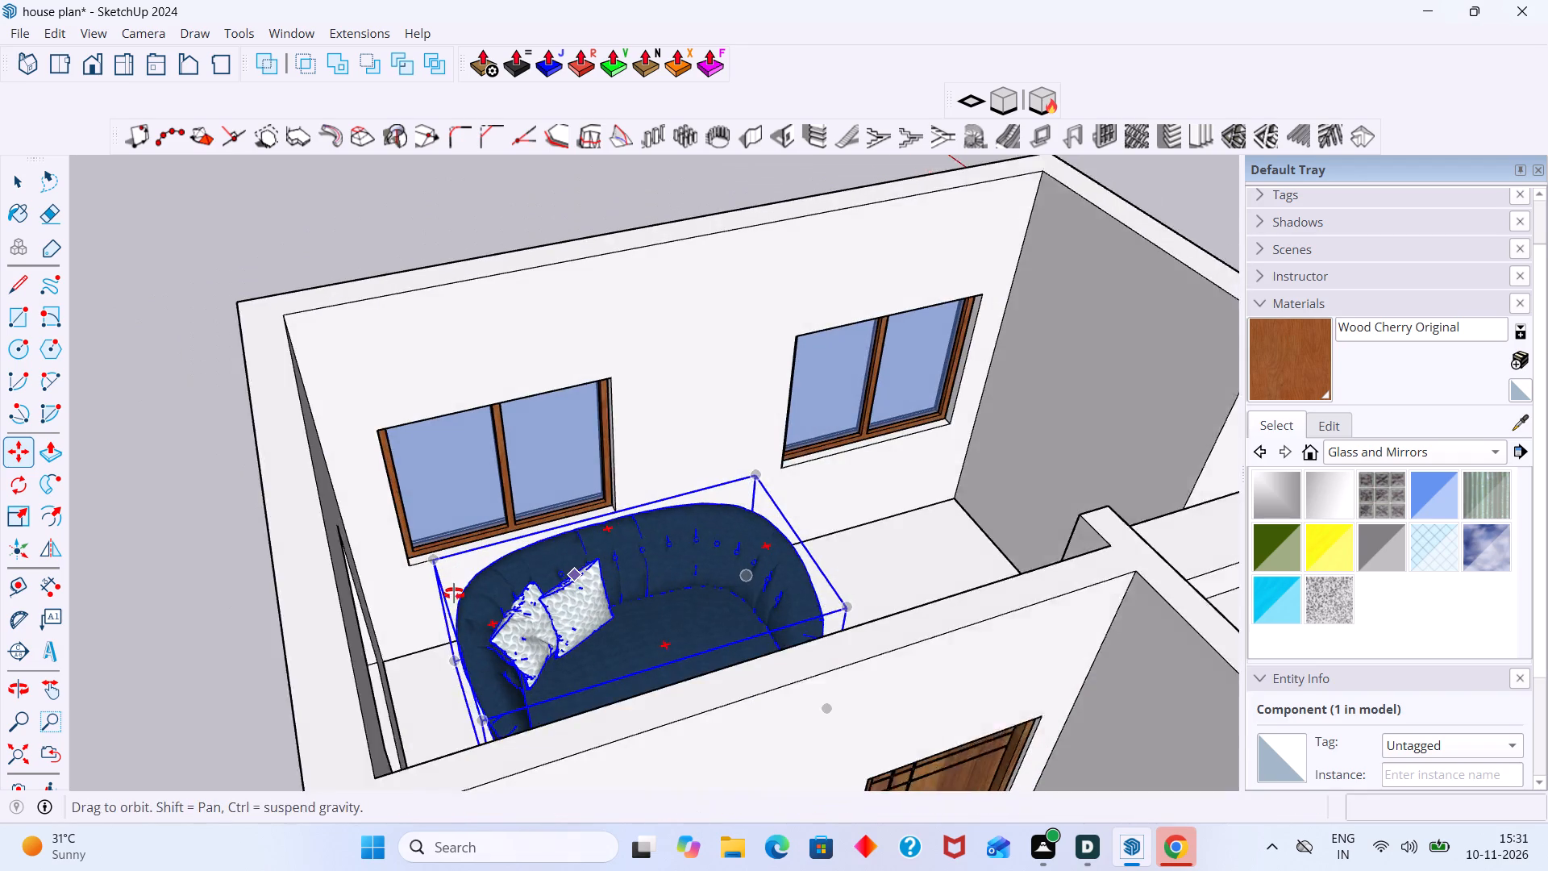
pyautogui.moveTo(454, 594); pyautogui.dragTo(449, 595, button='middle')
pyautogui.scroll(5, 530, 650)
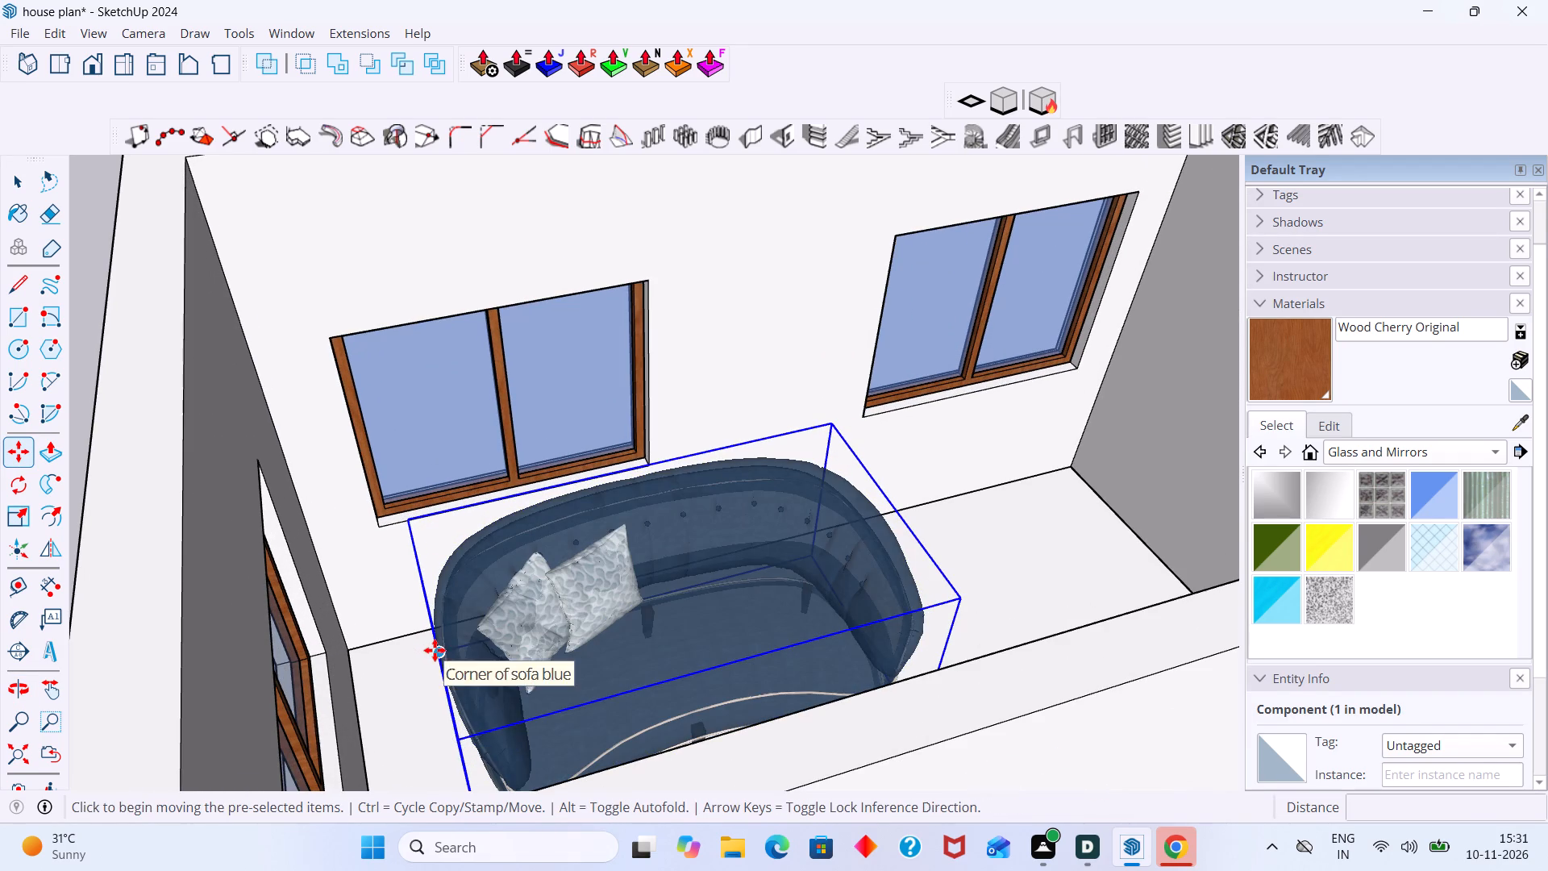
pyautogui.click(438, 653)
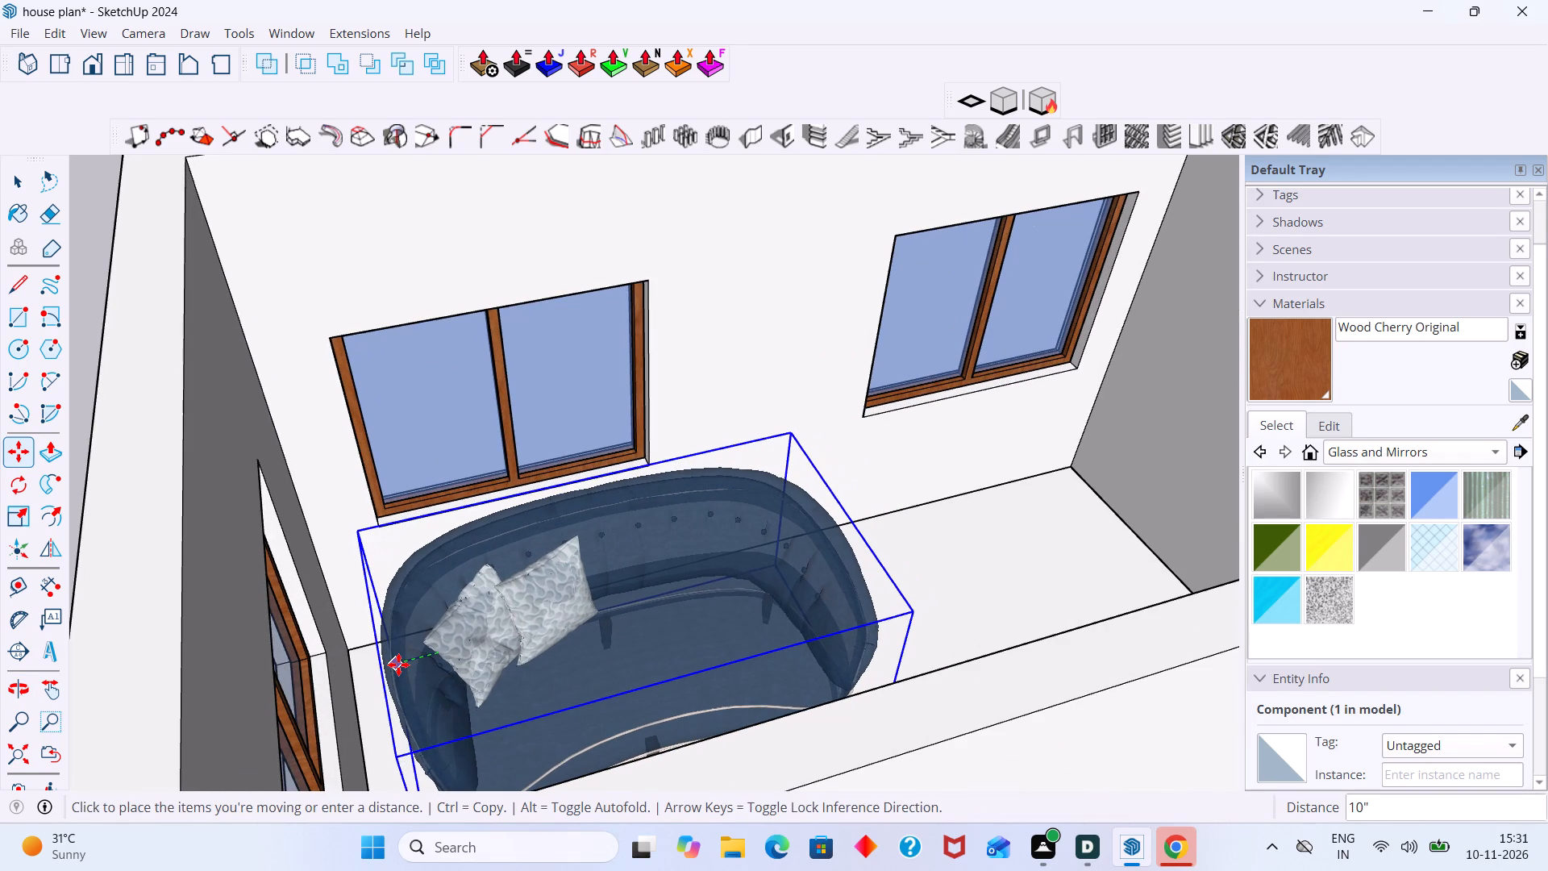
pyautogui.click(398, 665)
# Shift the blue sofa slightly along the red axis so its back sits closer to the two-window wall.
pyautogui.moveTo(481, 606); pyautogui.dragTo(598, 753, button='middle')
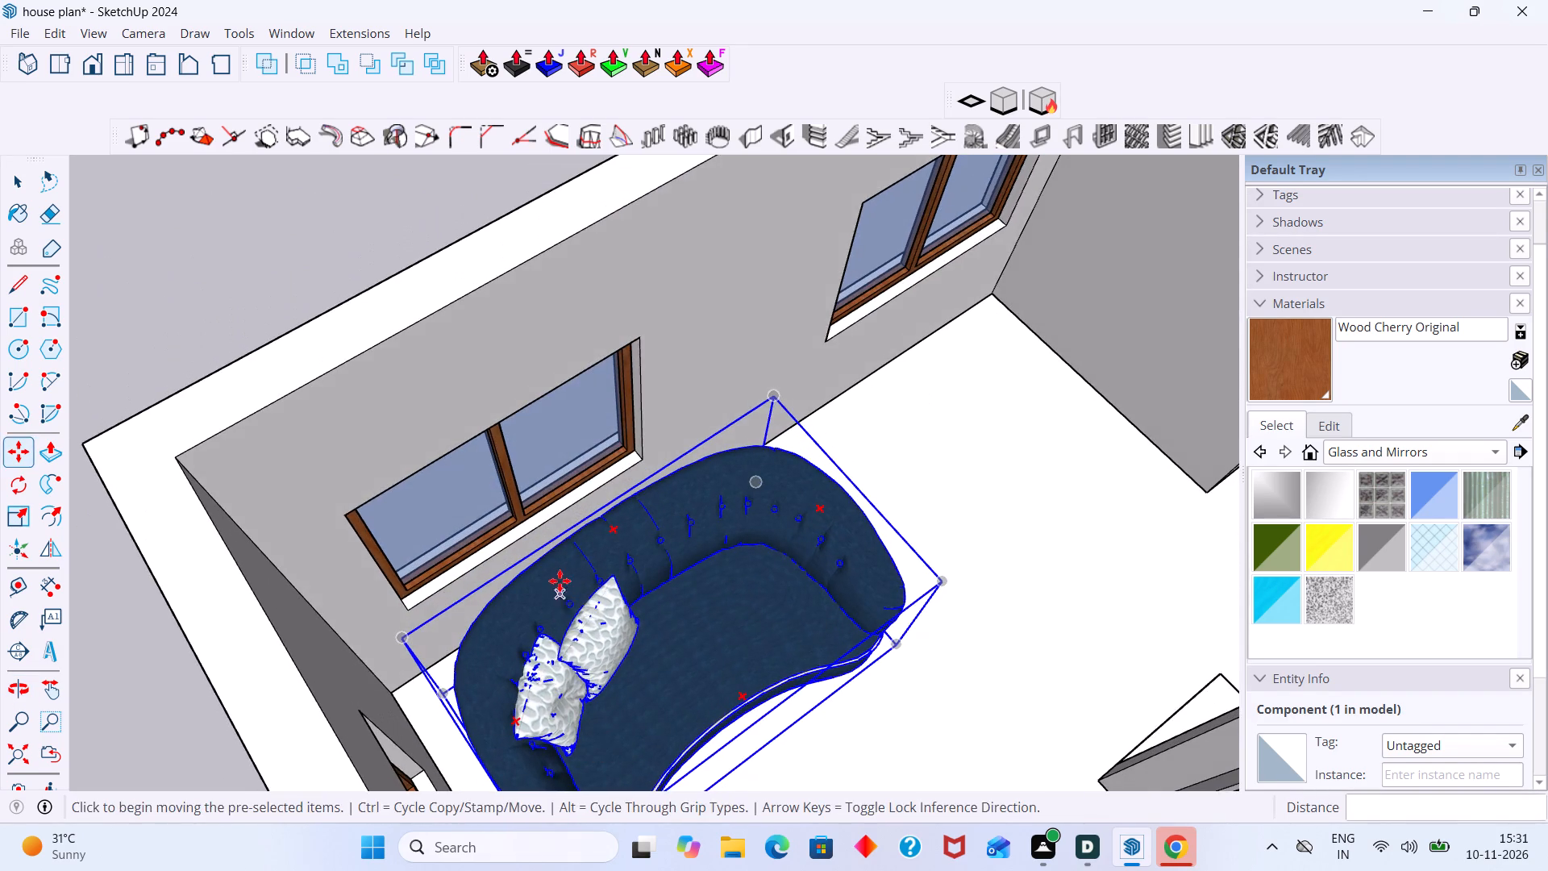
pyautogui.moveTo(560, 581); pyautogui.dragTo(663, 615, button='middle')
pyautogui.scroll(12, 629, 541)
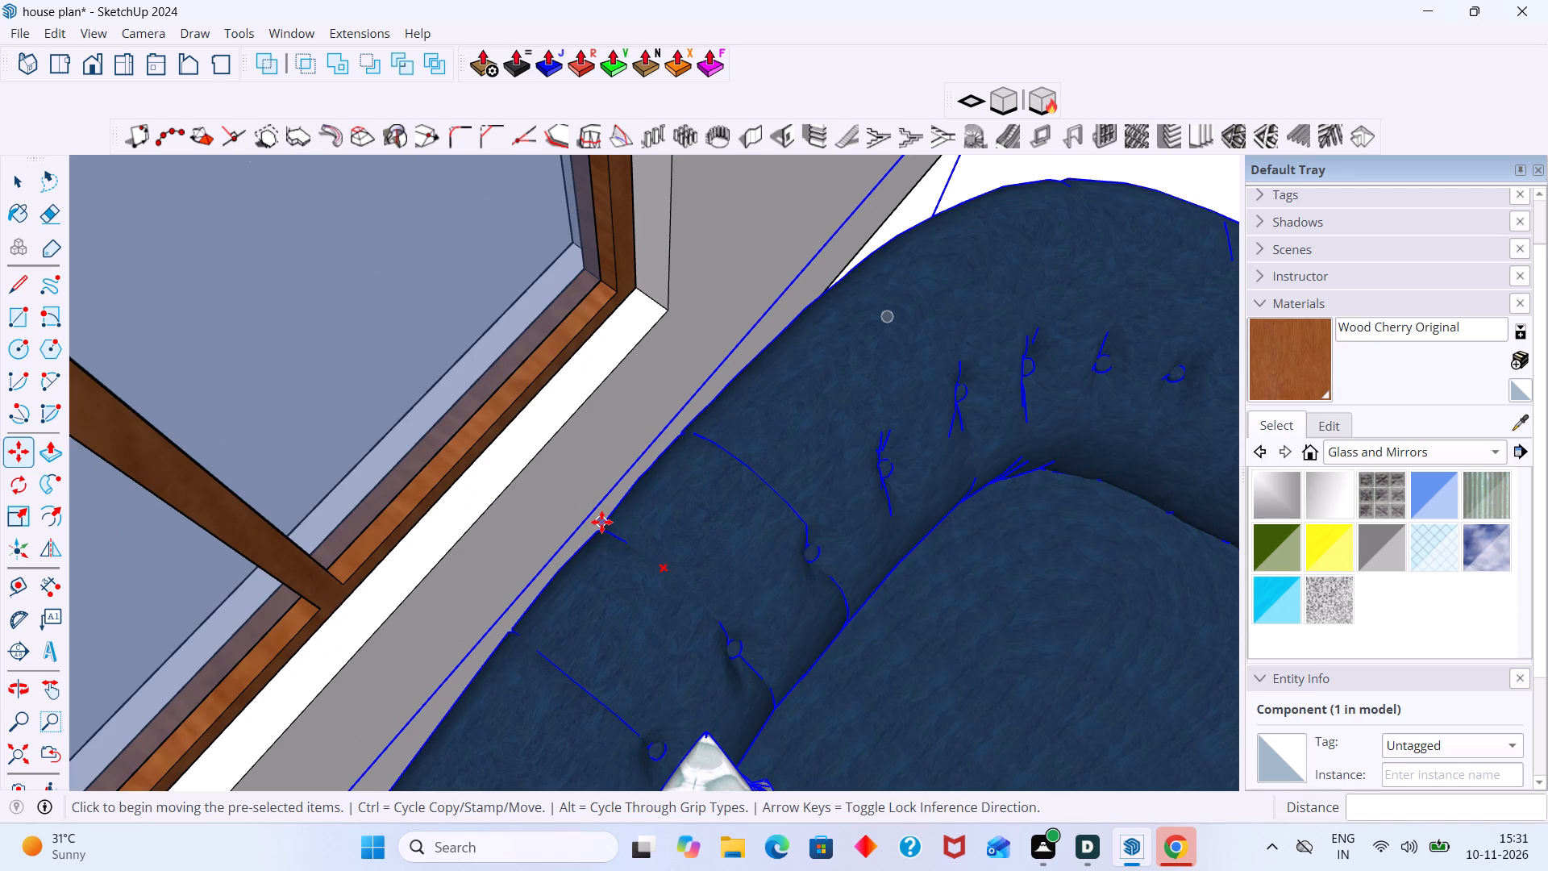
pyautogui.click(601, 522)
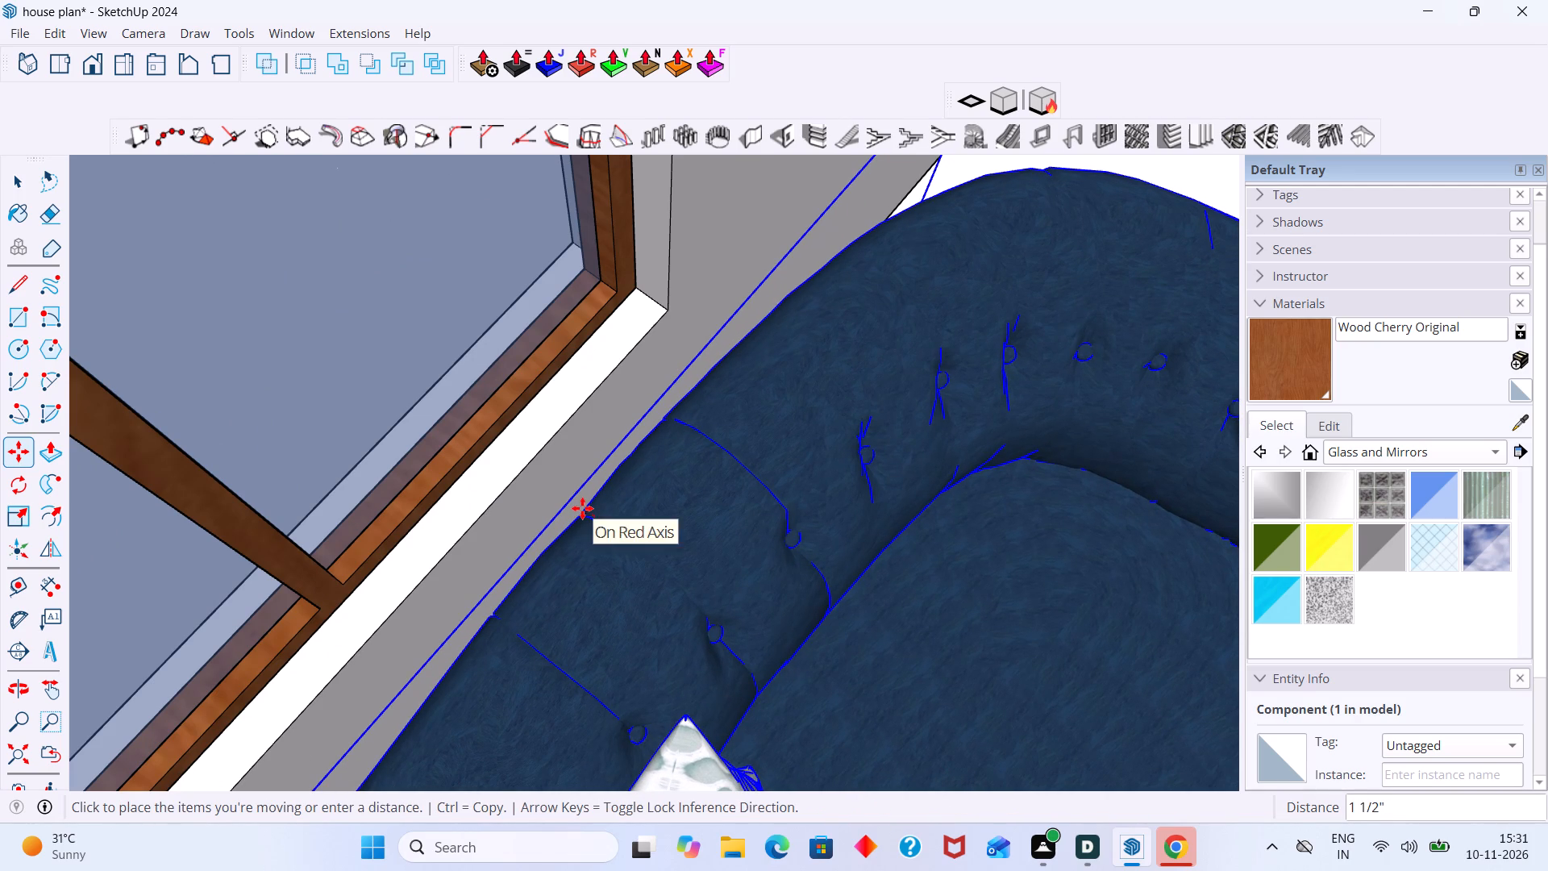
pyautogui.click(576, 500)
pyautogui.press('space')
pyautogui.scroll(-14, 671, 497)
pyautogui.moveTo(686, 473); pyautogui.dragTo(205, 435, button='middle')
pyautogui.scroll(-7, 317, 451)
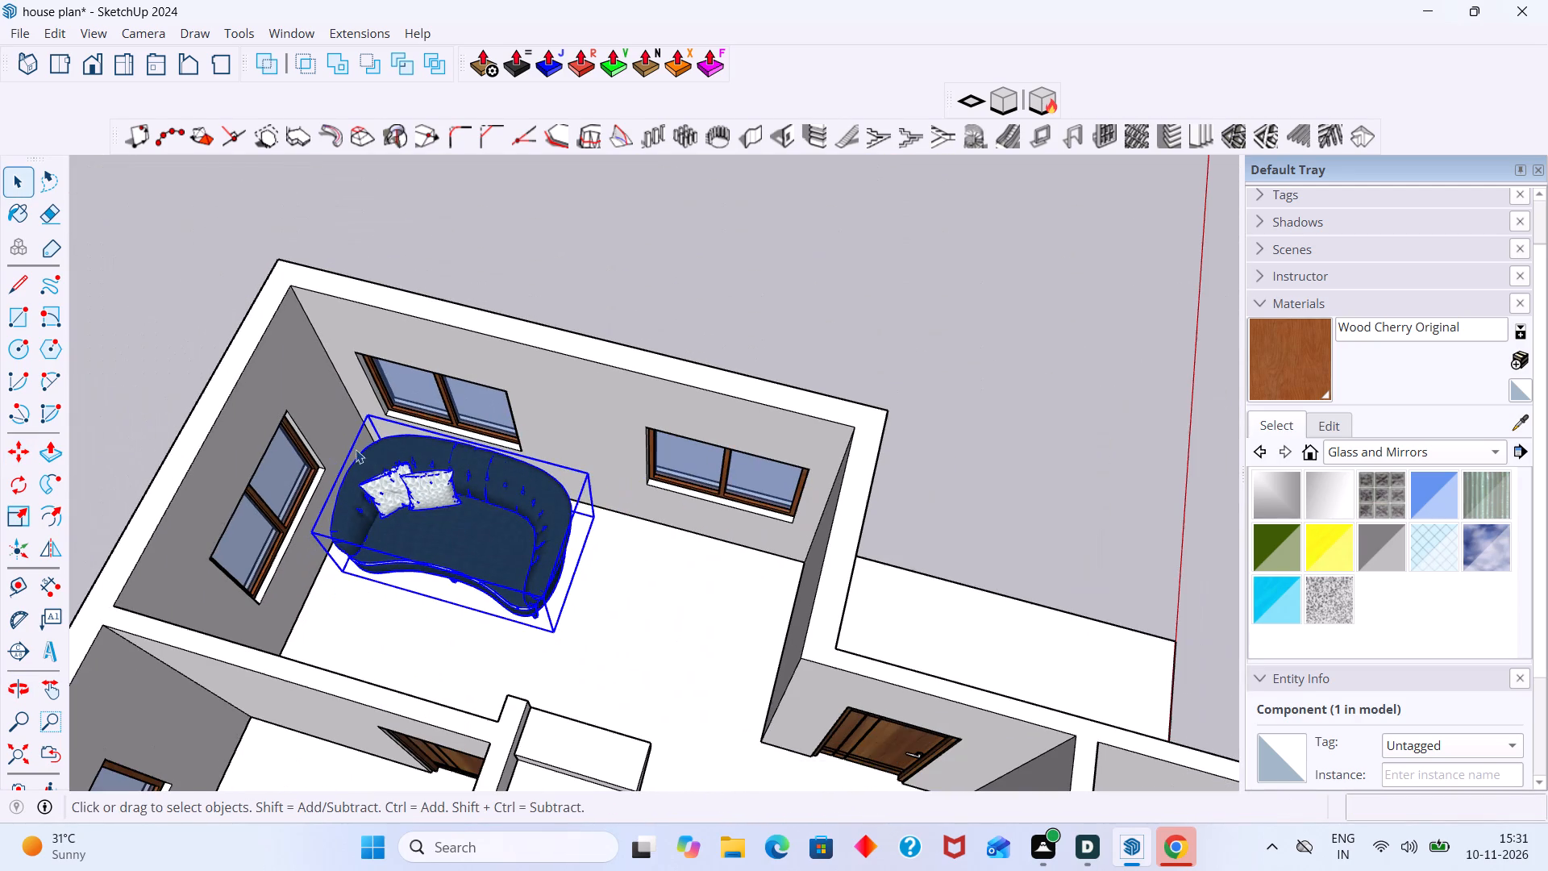
pyautogui.click(614, 260)
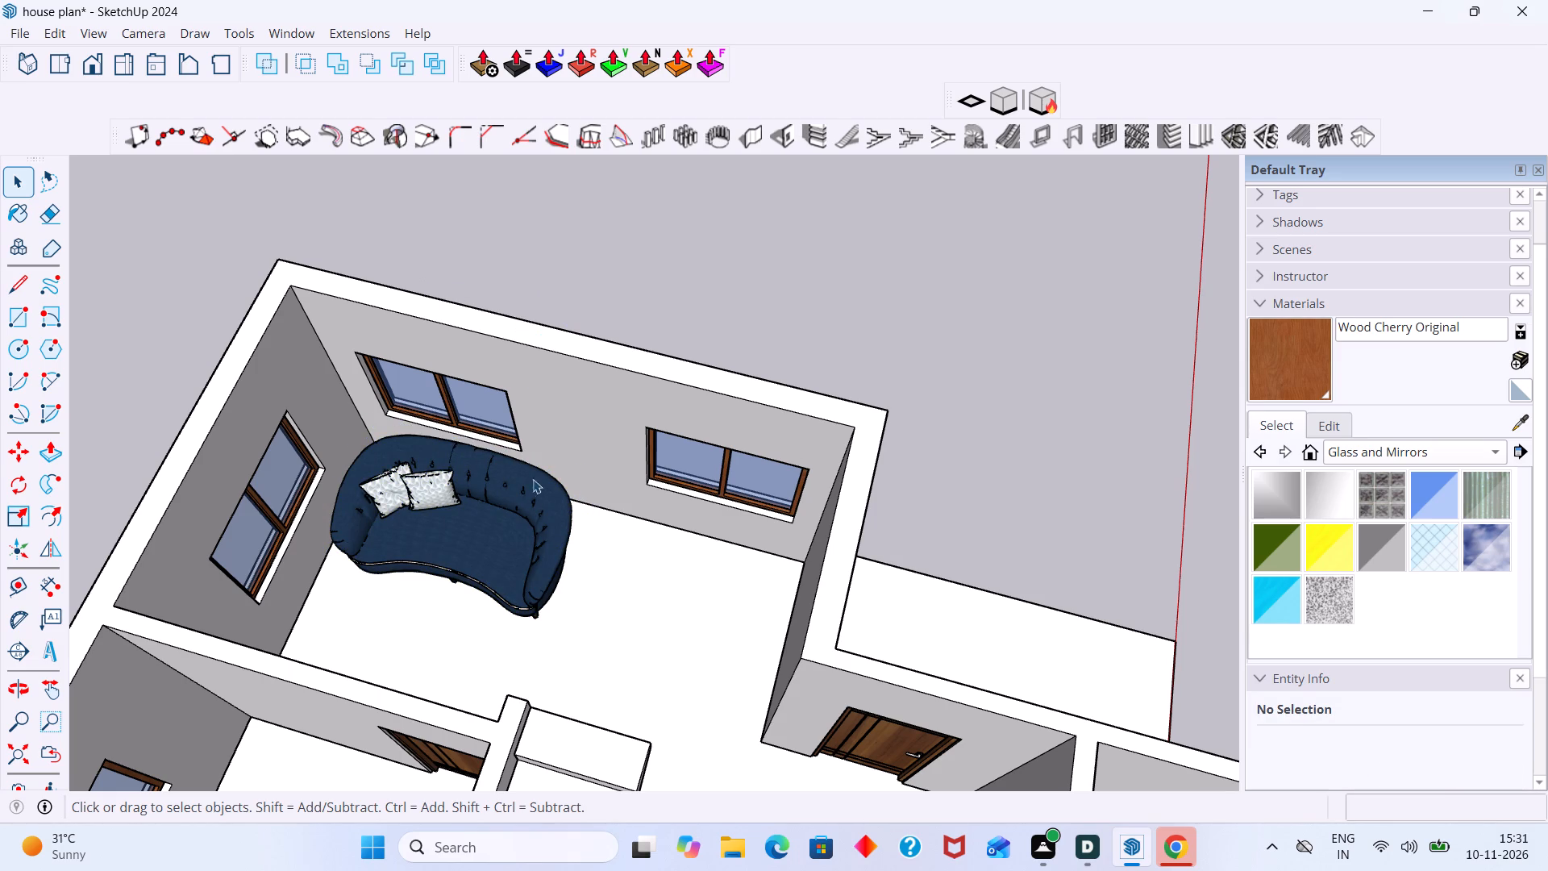
# Search the 3D Warehouse models for "table".
pyautogui.scroll(-6, 544, 523)
pyautogui.moveTo(553, 523); pyautogui.dragTo(309, 523, button='middle')
pyautogui.scroll(-1, 500, 513)
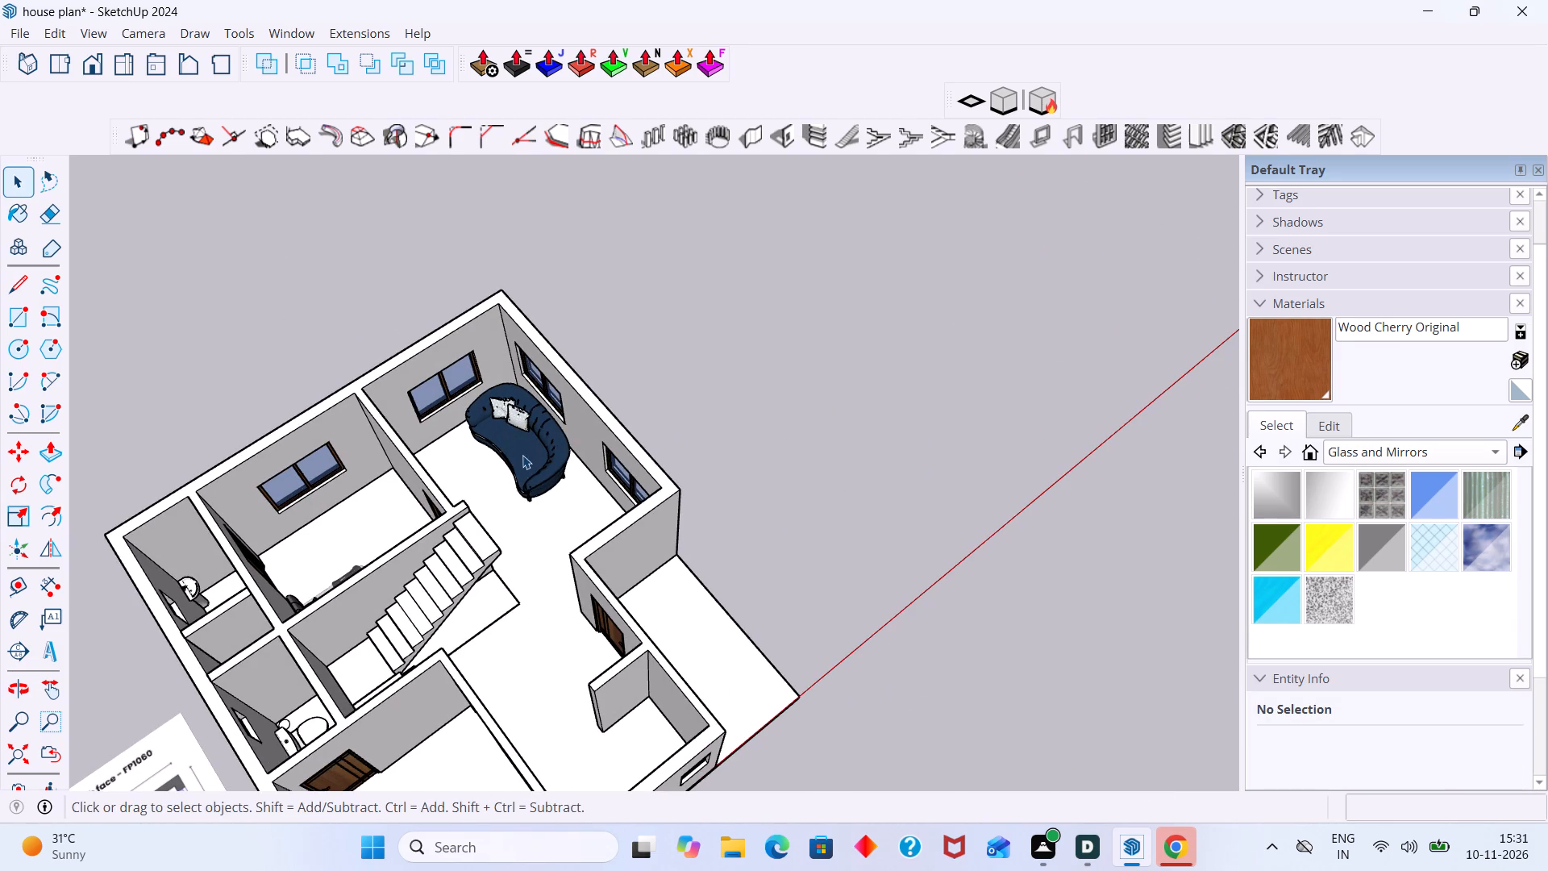
pyautogui.click(308, 33)
pyautogui.click(330, 236)
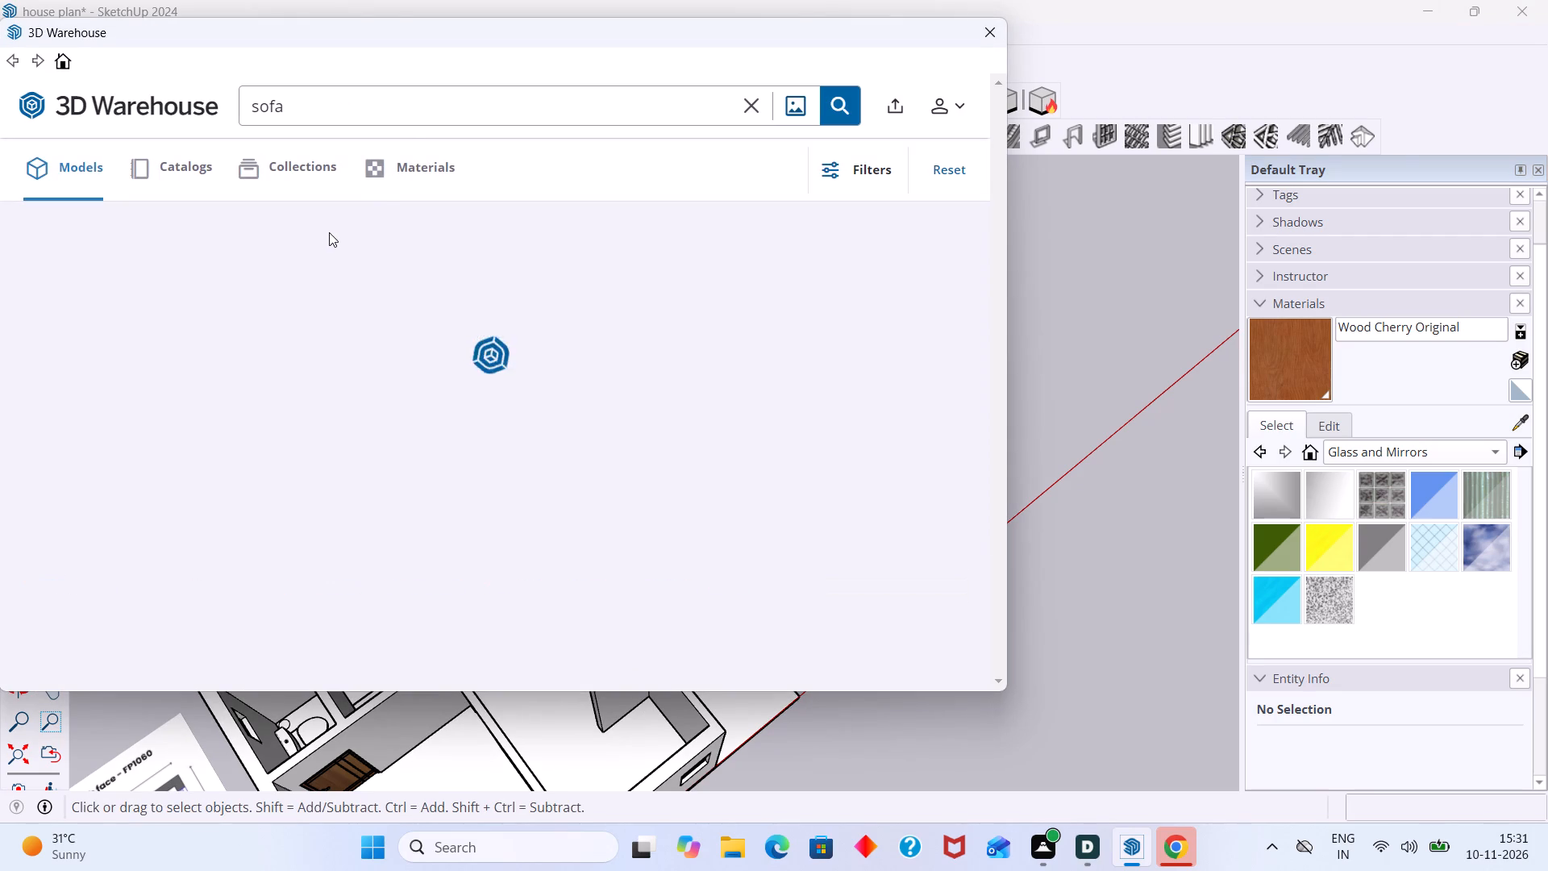
pyautogui.click(388, 114)
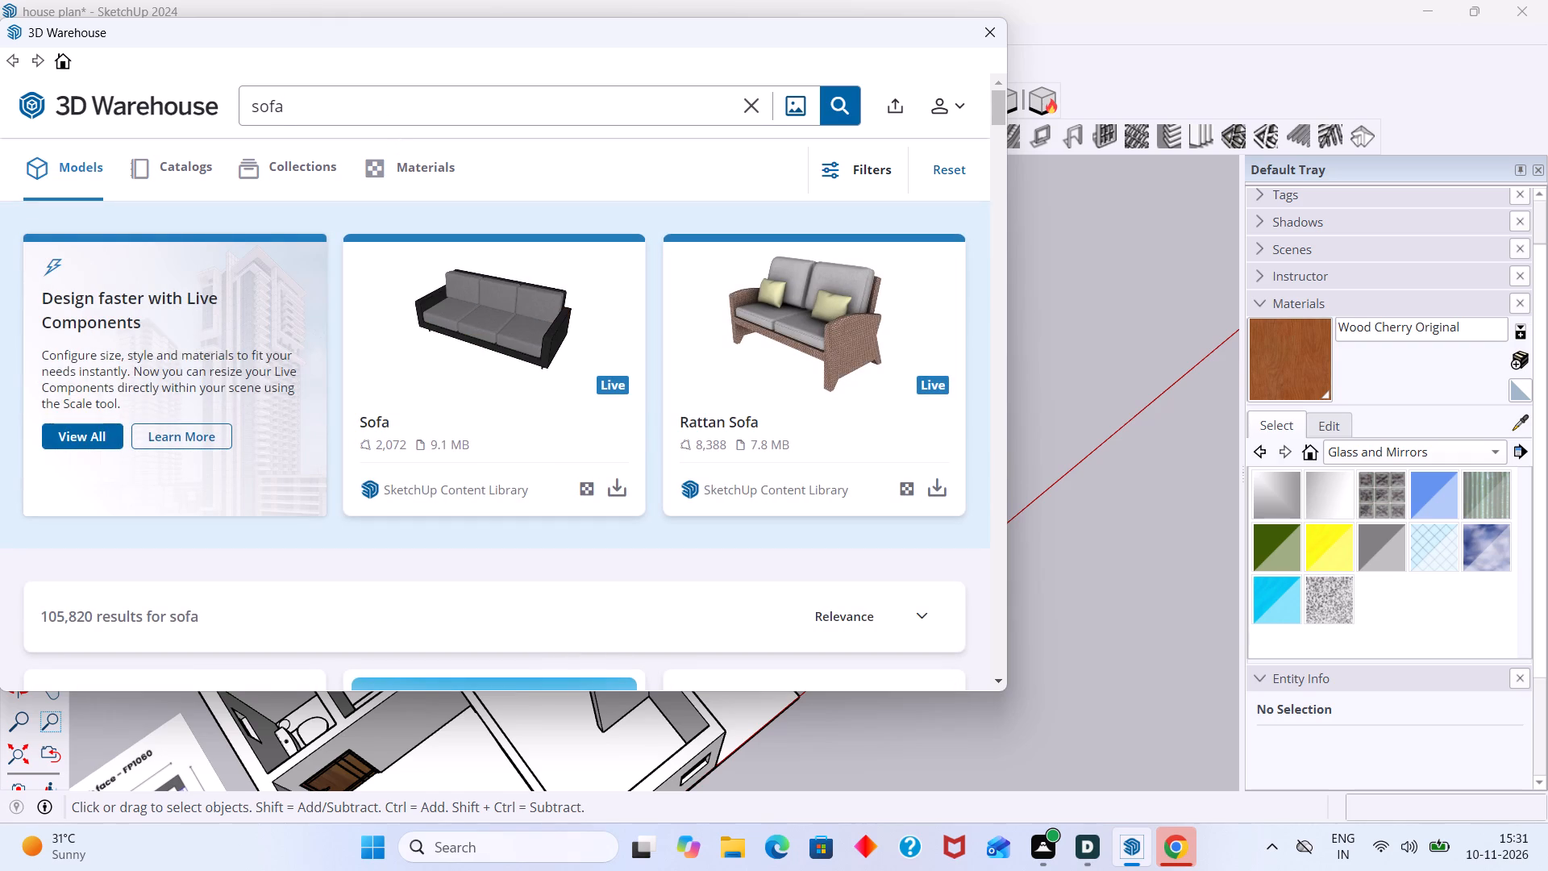
pyautogui.press('BackSpace')
pyautogui.press('BackSpace')
pyautogui.press('BackSpace')
pyautogui.press('BackSpace')
pyautogui.press('BackSpace')
pyautogui.press('BackSpace')
pyautogui.press('BackSpace')
pyautogui.press('BackSpace')
pyautogui.write('tablre')
pyautogui.press('BackSpace')
pyautogui.press('BackSpace')
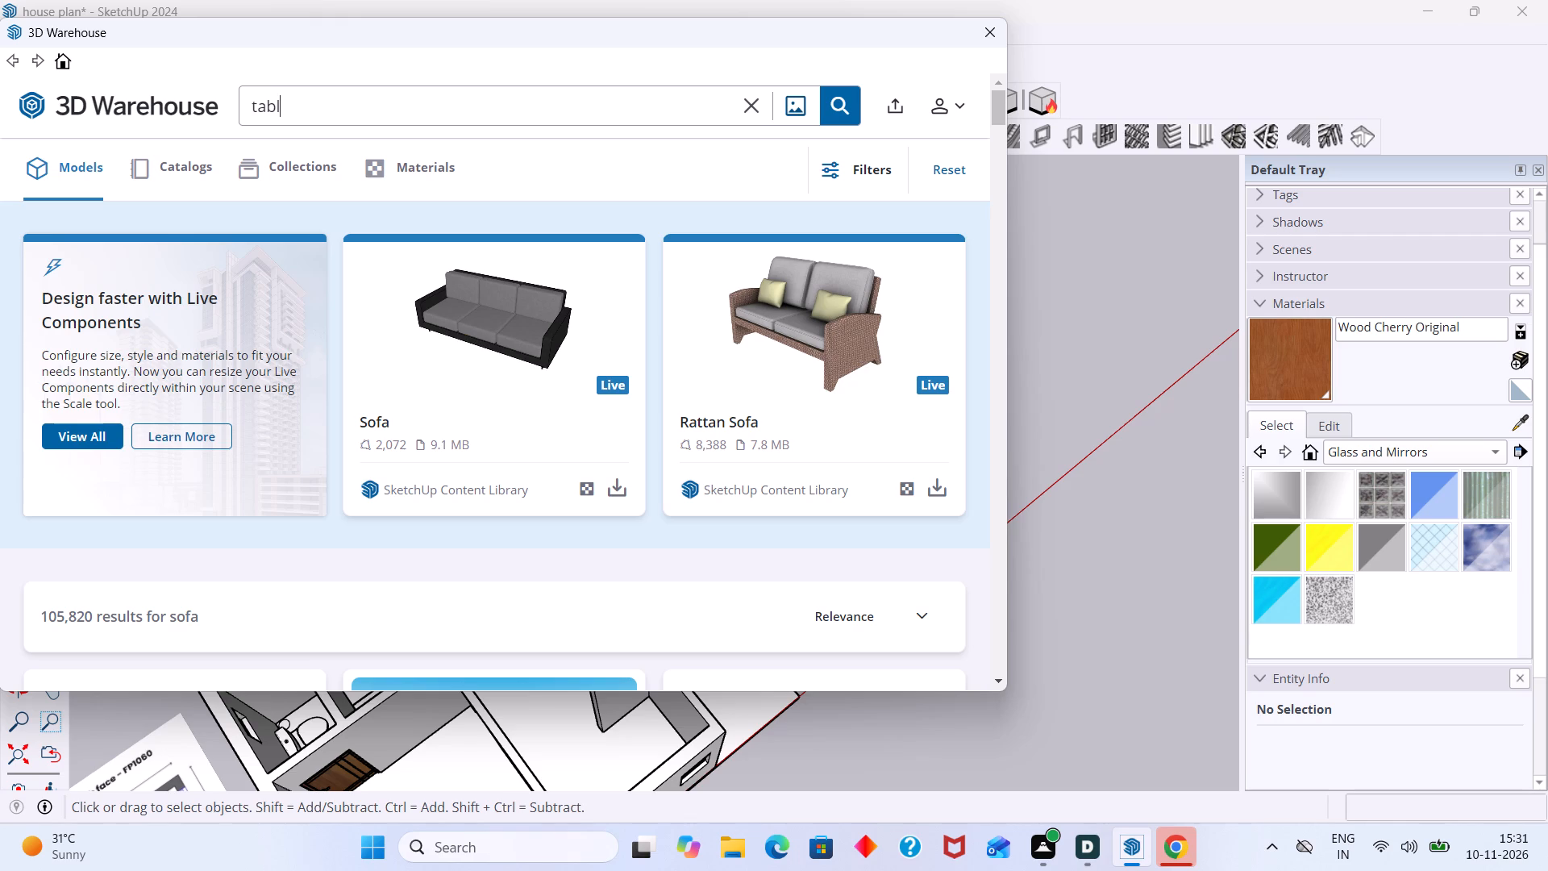
pyautogui.press('e')
pyautogui.click(845, 119)
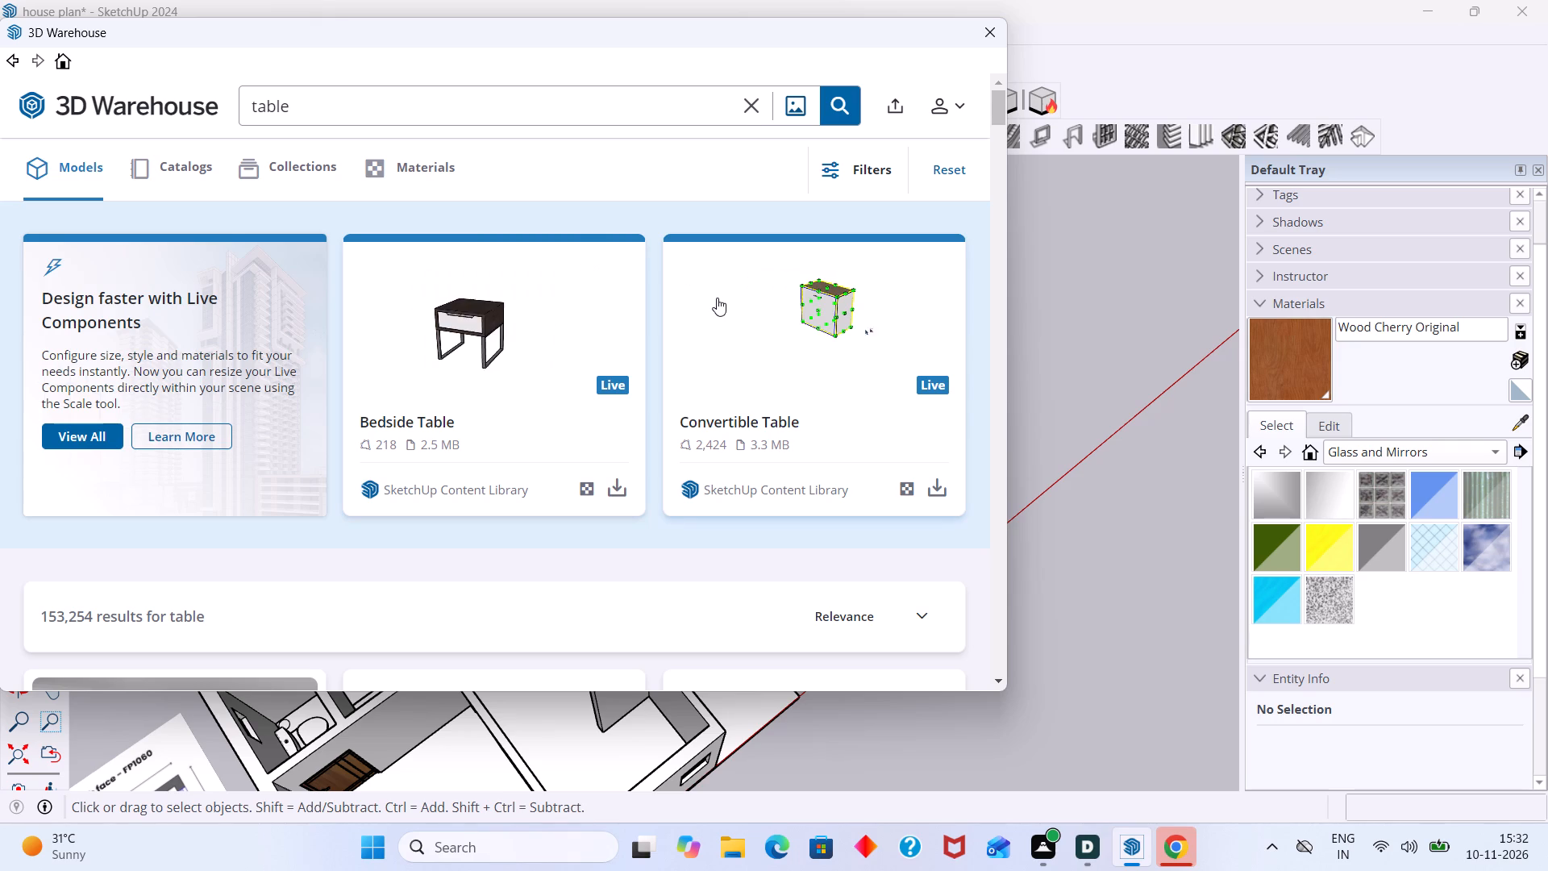
# Find the 506 KB TABLE with a round glass top and crossed dark legs in the results and load it directly into the model.
pyautogui.scroll(-4, 580, 486)
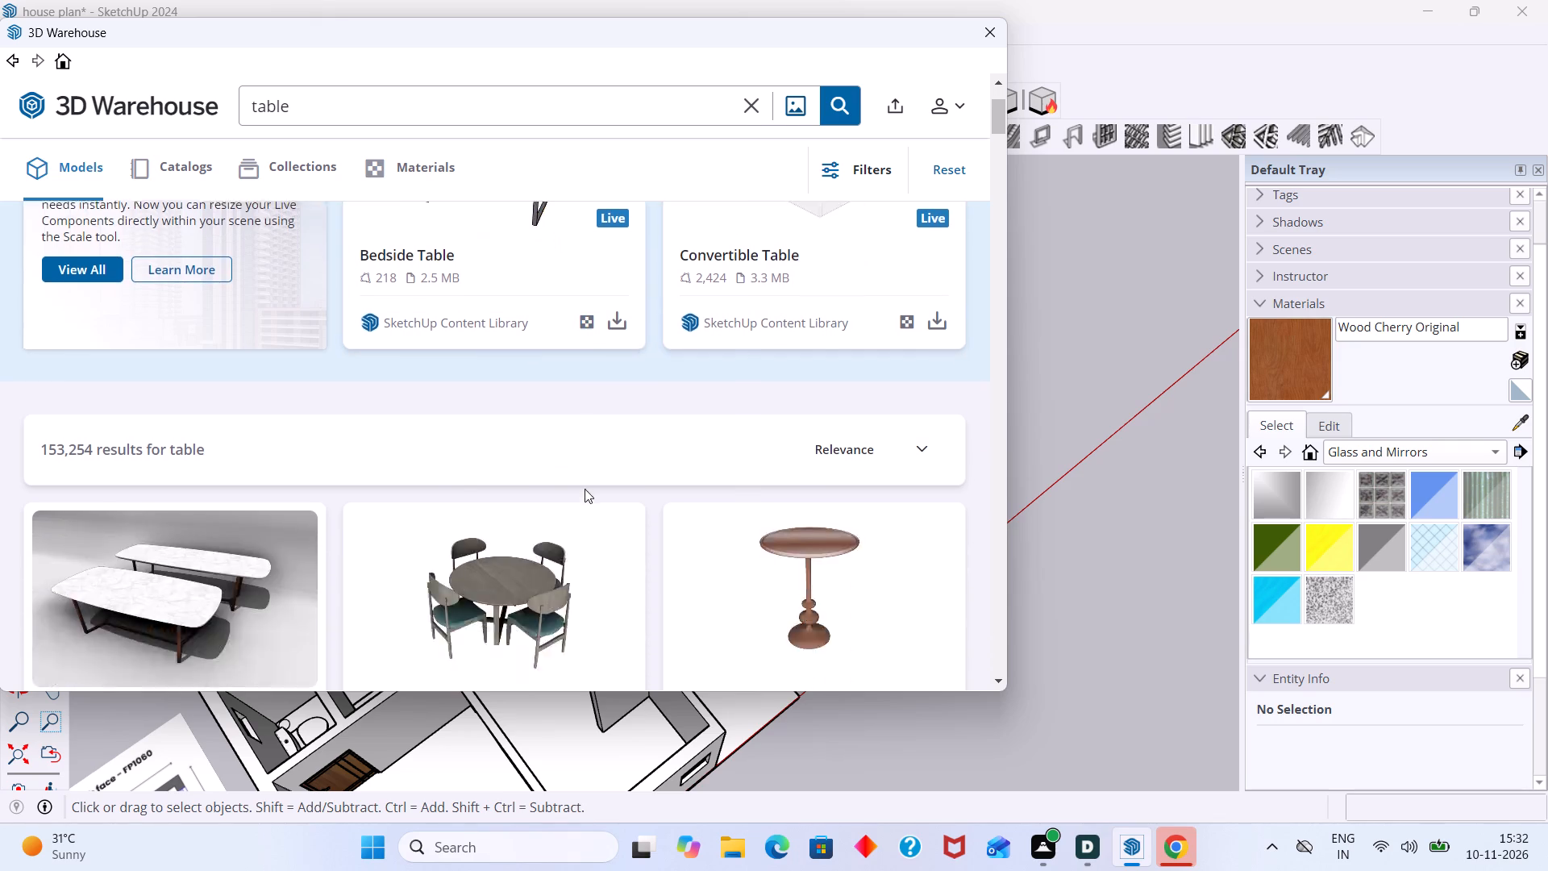
pyautogui.scroll(-5, 585, 489)
pyautogui.scroll(-2, 520, 491)
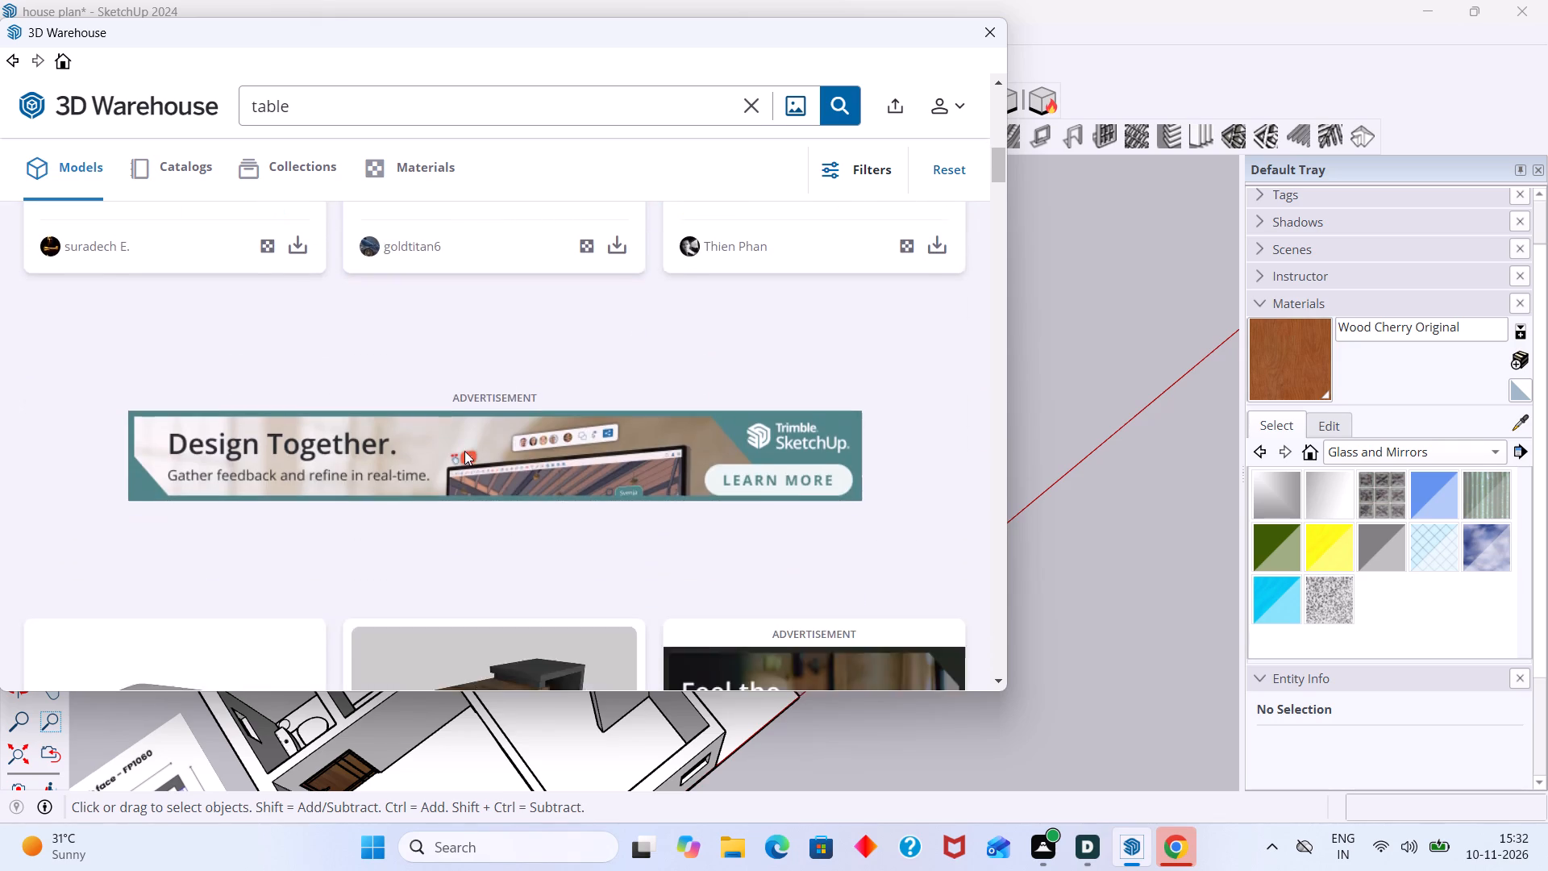
pyautogui.scroll(4, 400, 407)
pyautogui.scroll(-7, 340, 424)
pyautogui.scroll(-3, 430, 452)
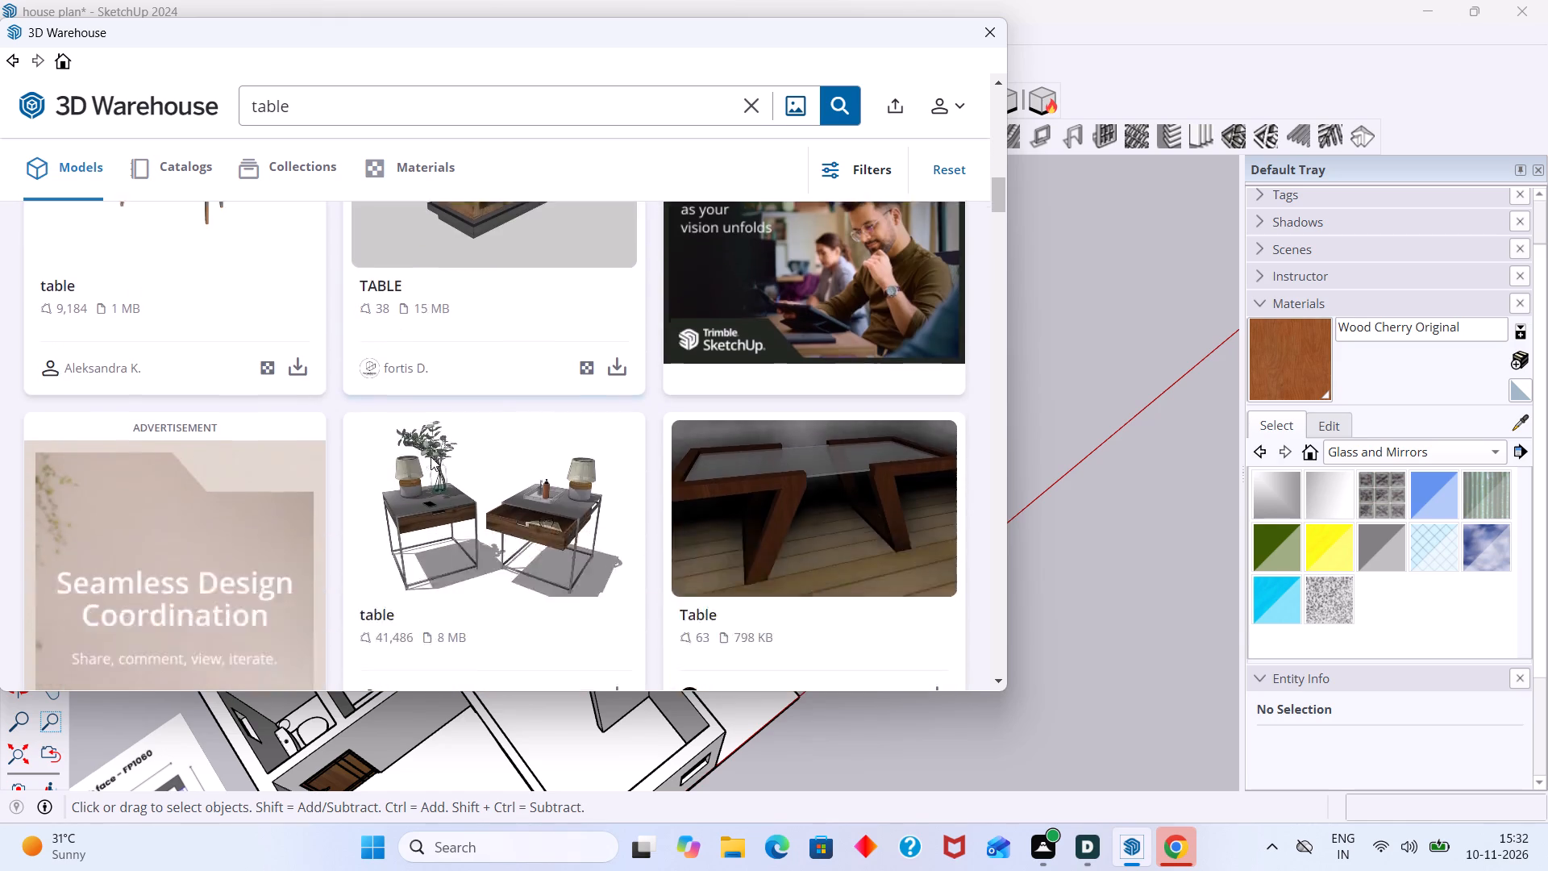
pyautogui.scroll(-3, 431, 457)
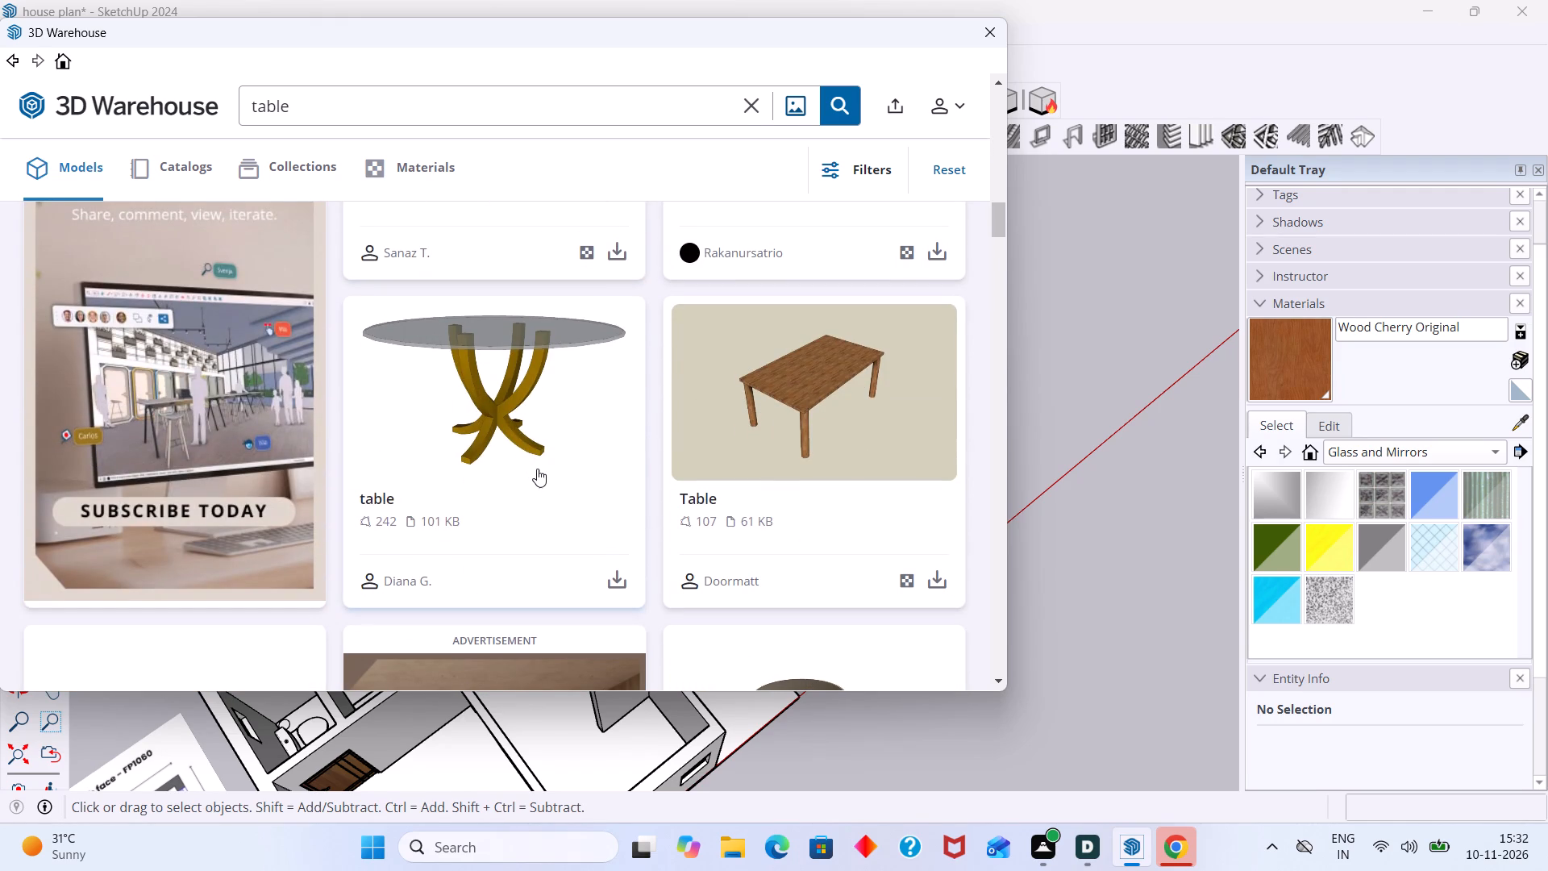
pyautogui.scroll(-1, 602, 472)
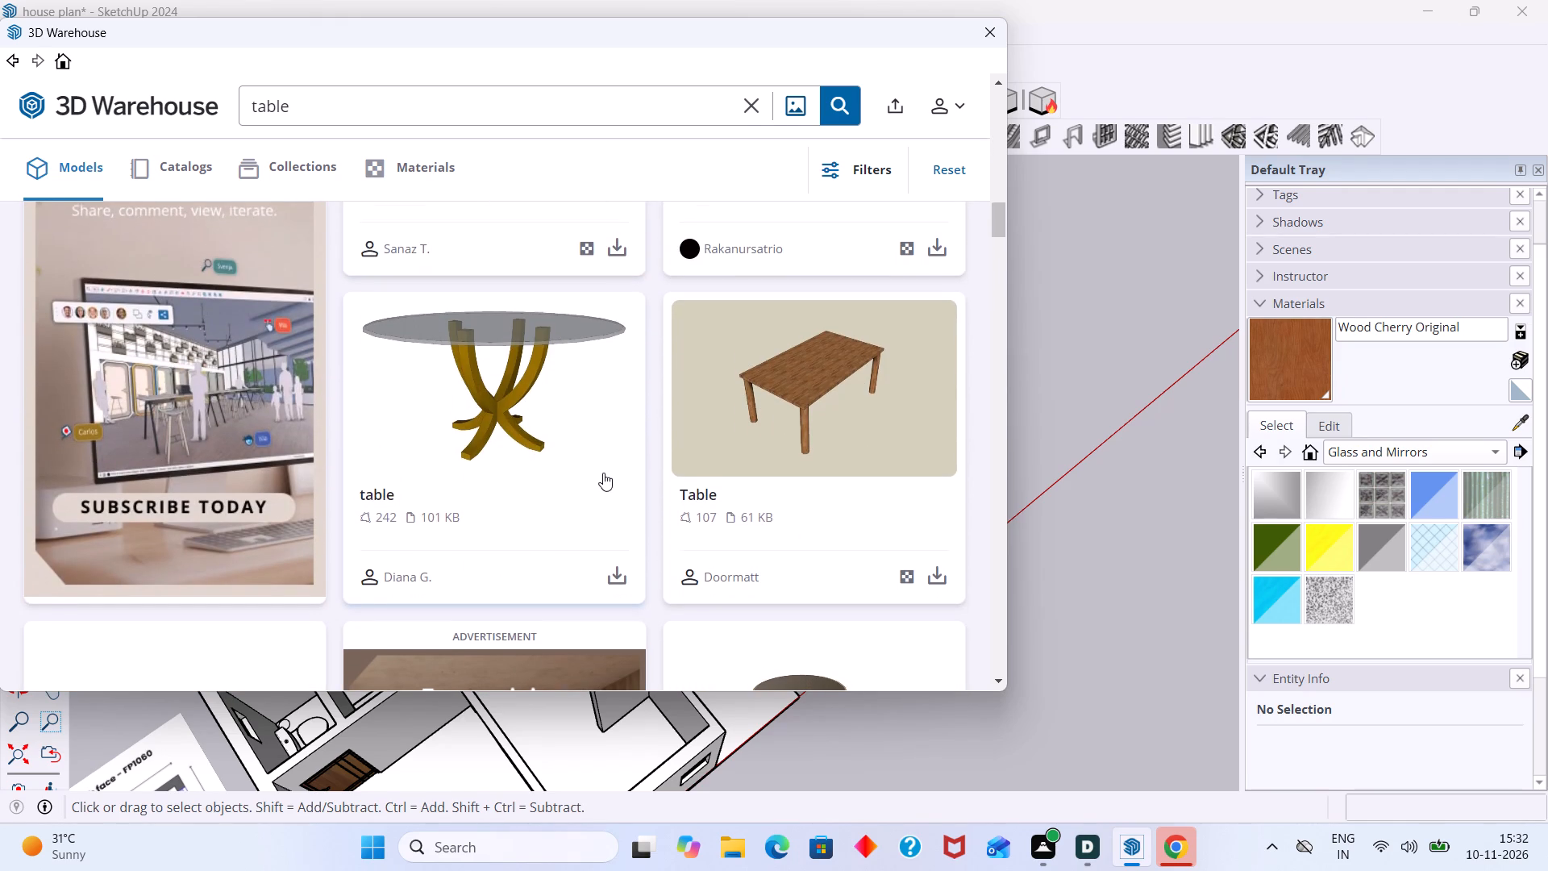
pyautogui.scroll(-5, 603, 473)
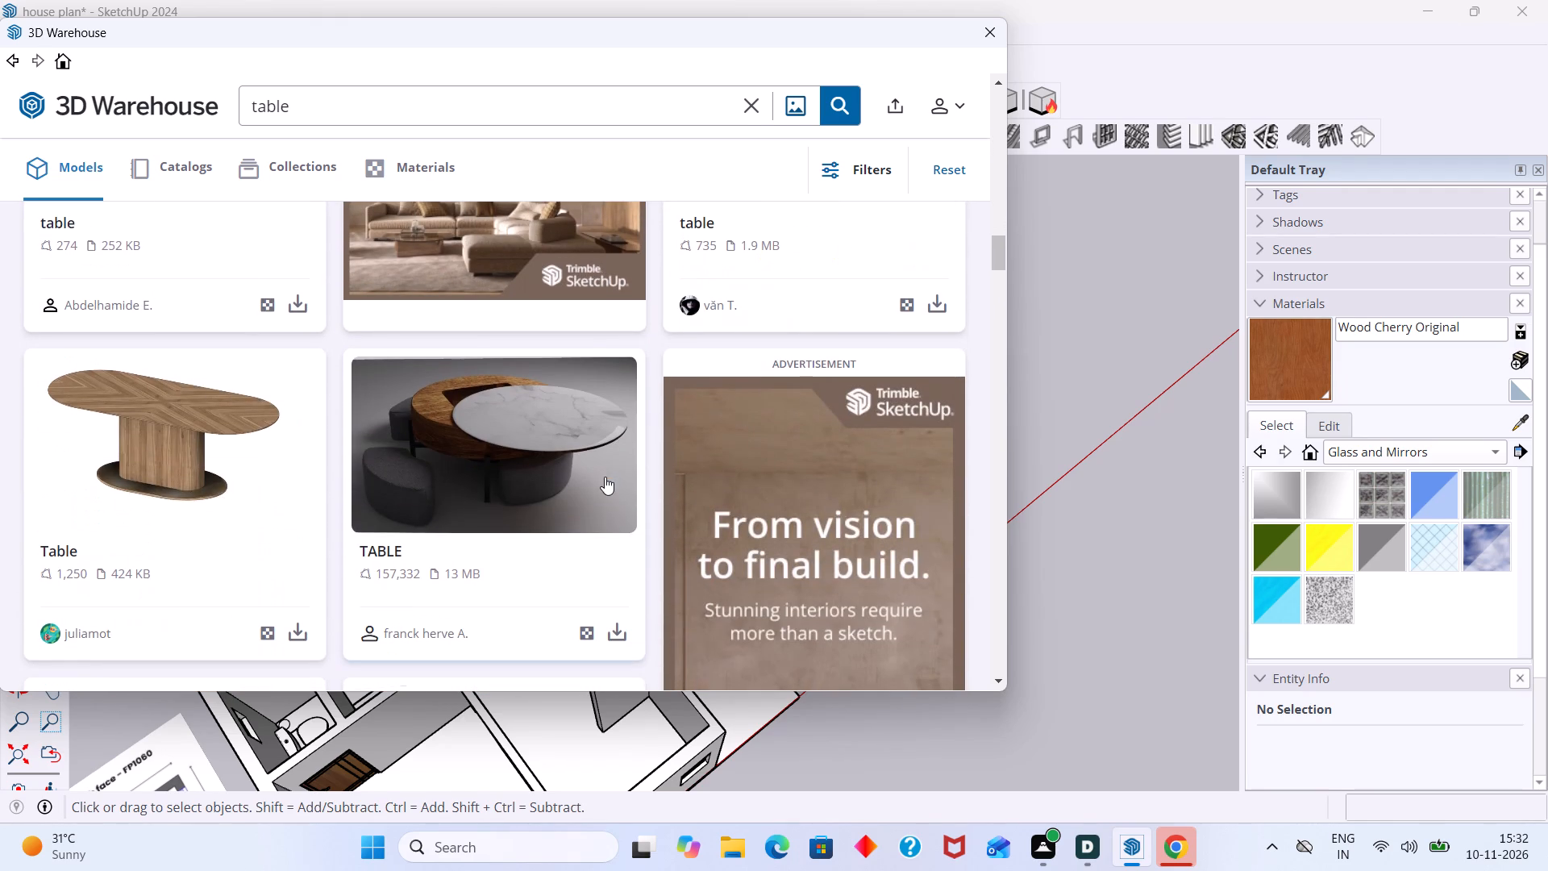
pyautogui.scroll(-2, 372, 531)
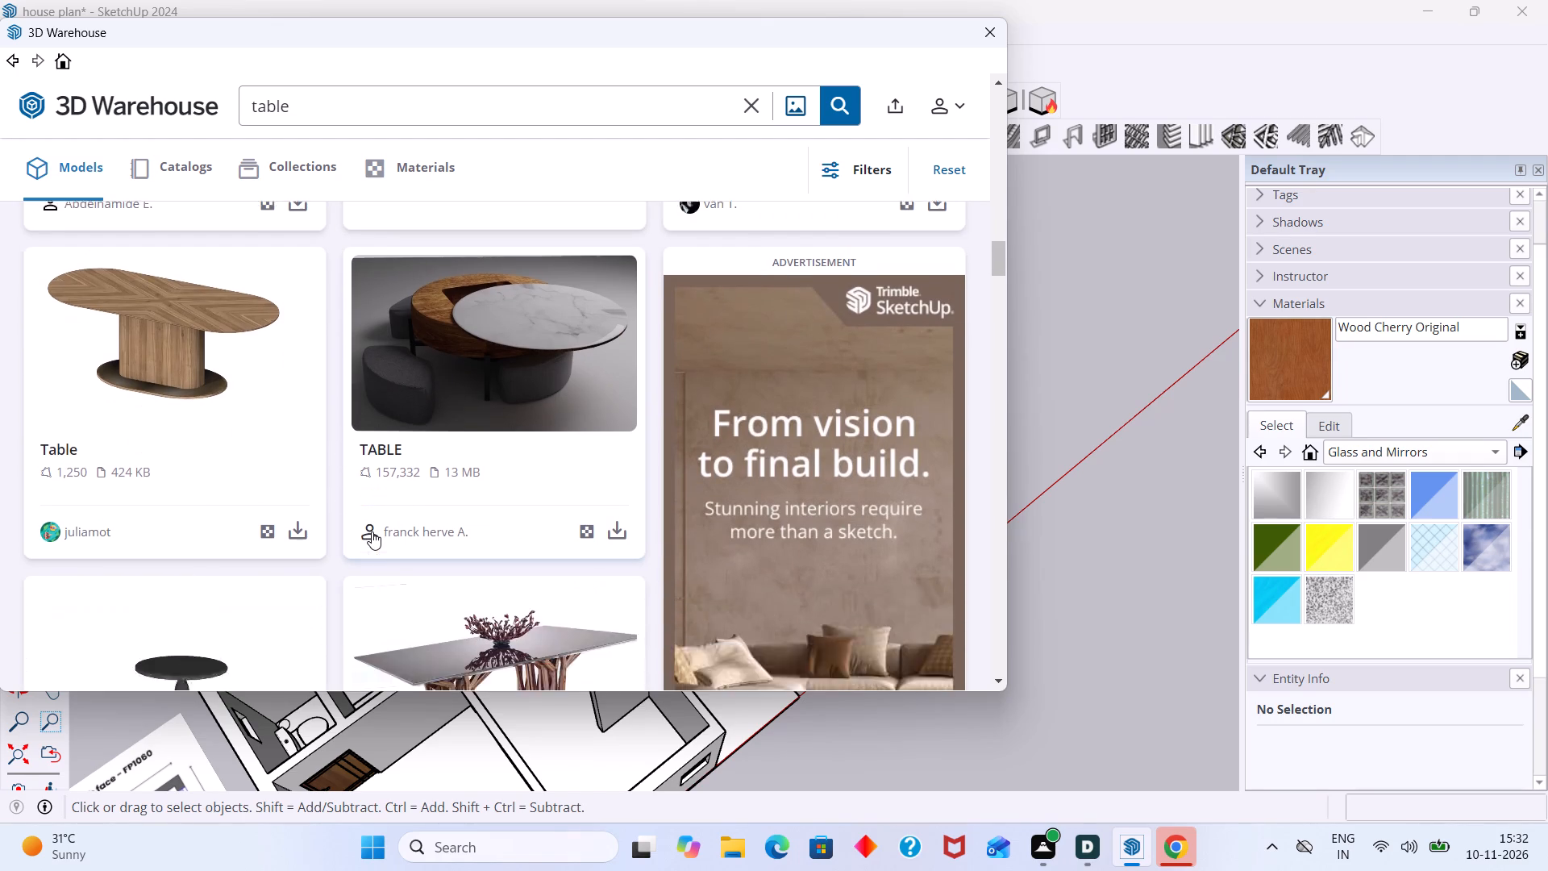
pyautogui.scroll(-1, 377, 537)
pyautogui.scroll(-2, 464, 544)
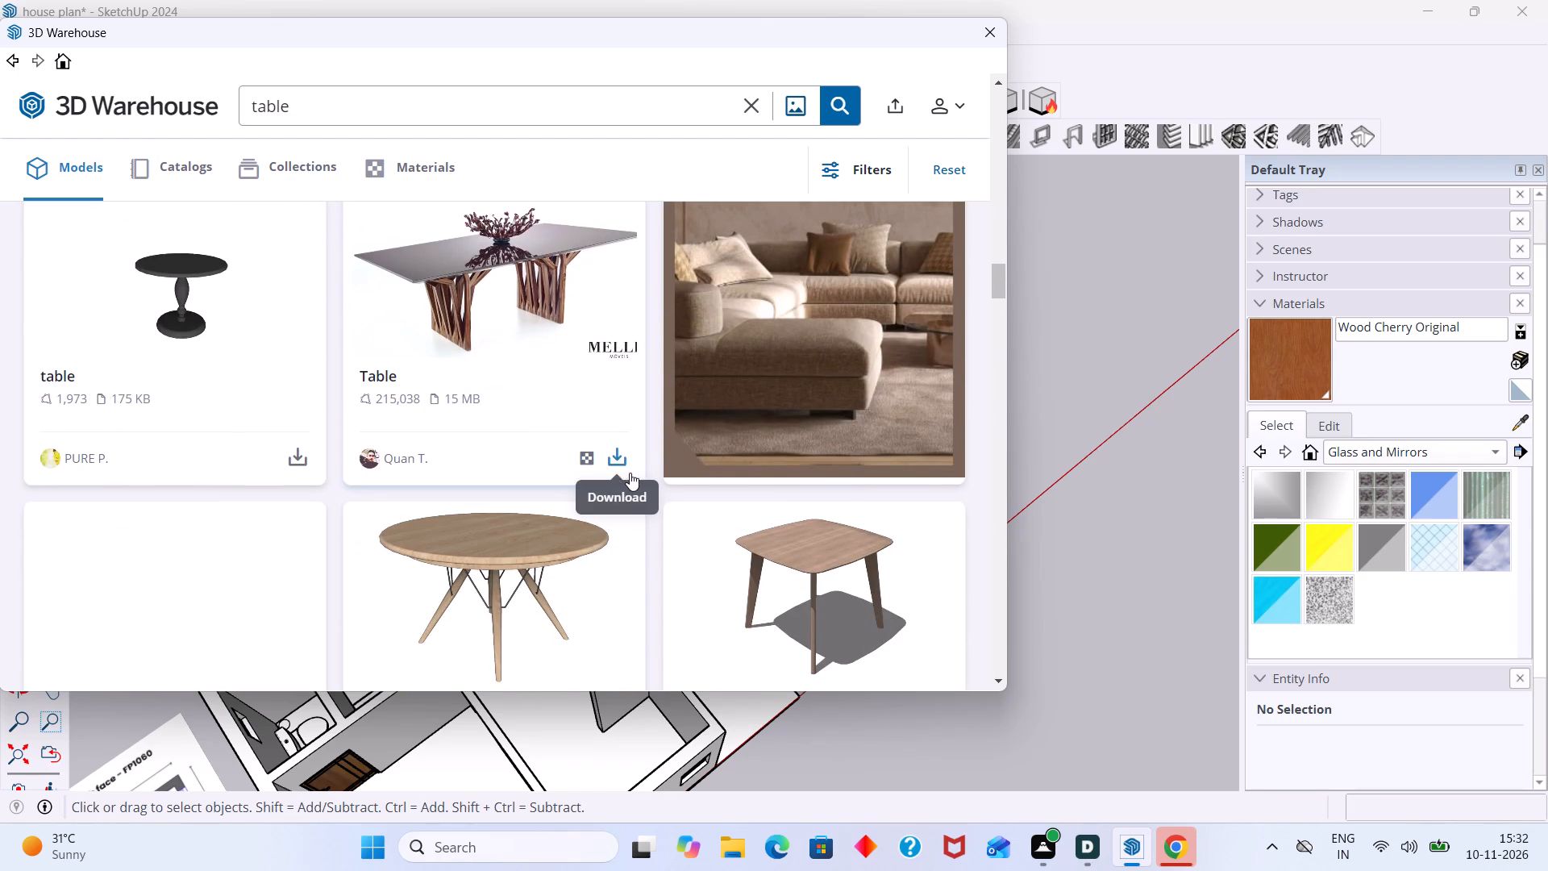
pyautogui.scroll(-6, 594, 484)
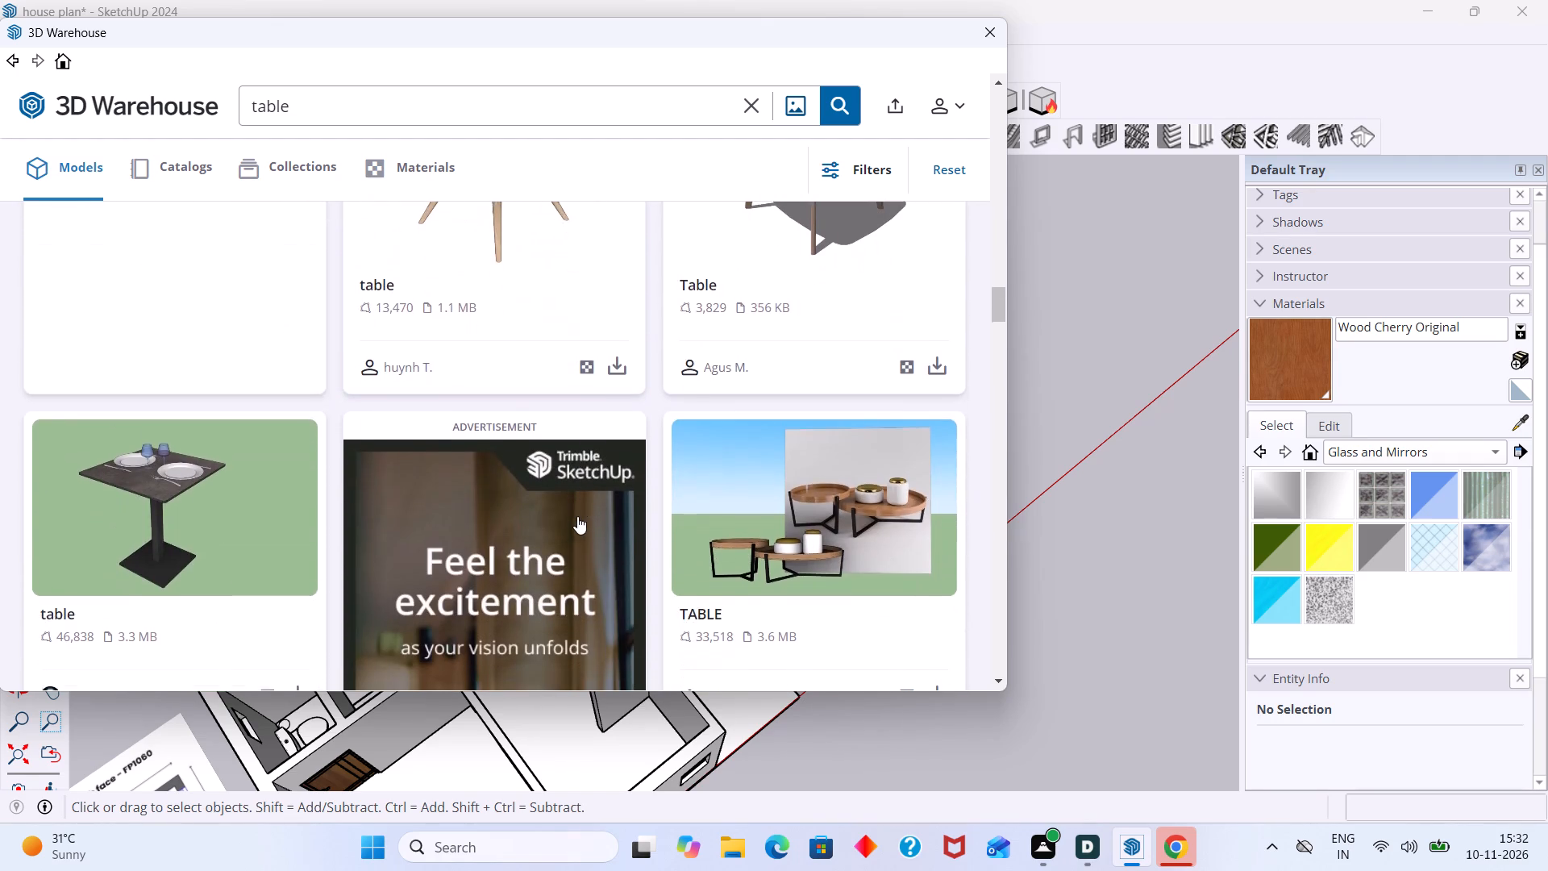
pyautogui.scroll(-6, 580, 525)
pyautogui.scroll(3, 582, 528)
pyautogui.scroll(-7, 580, 527)
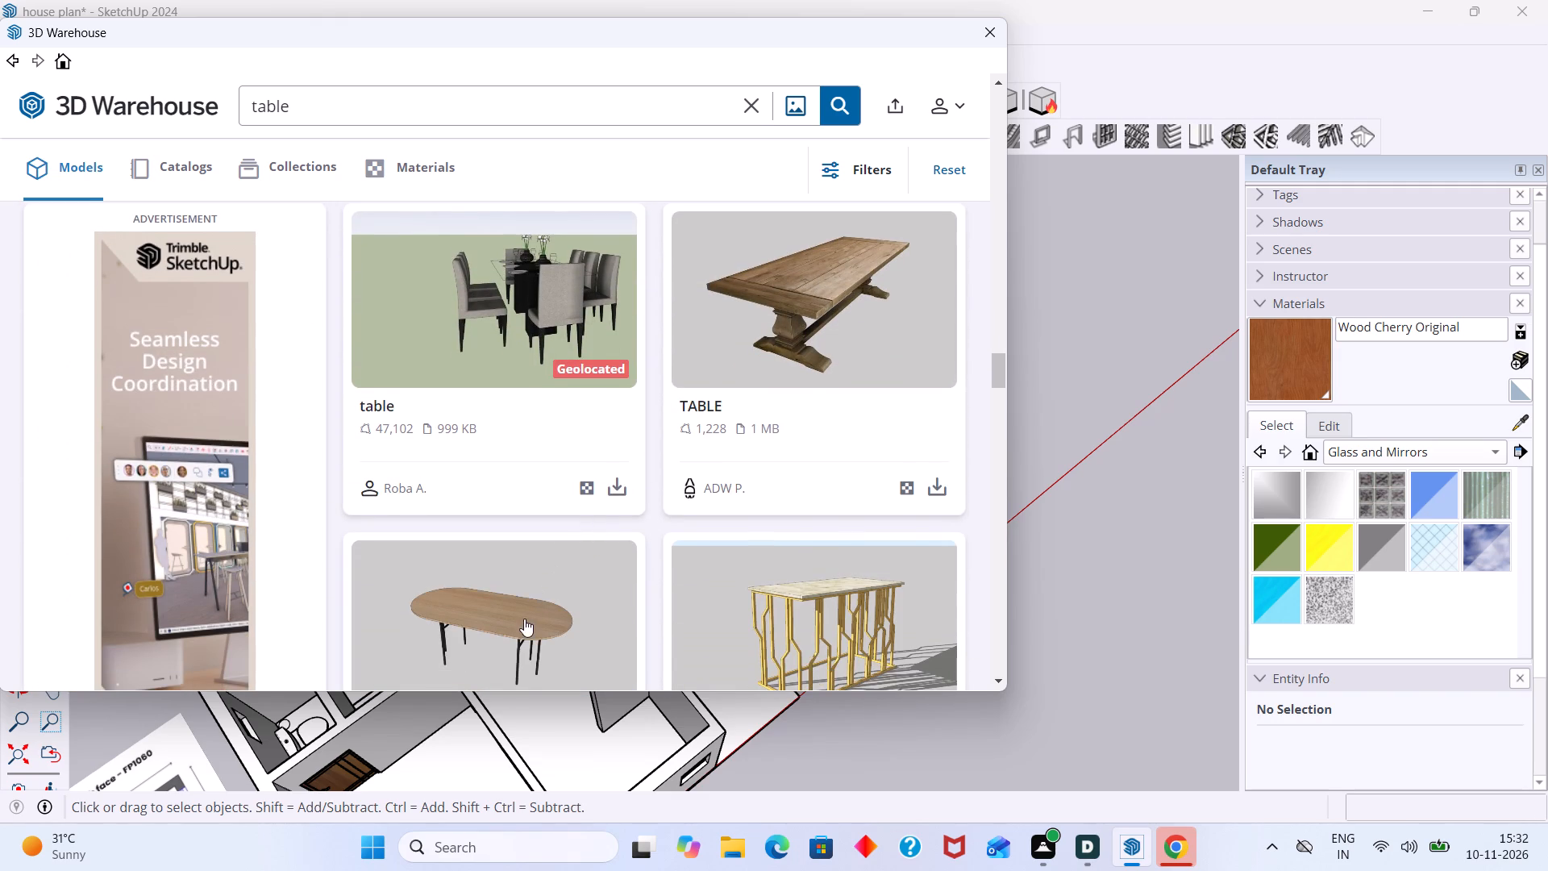
pyautogui.scroll(-6, 524, 621)
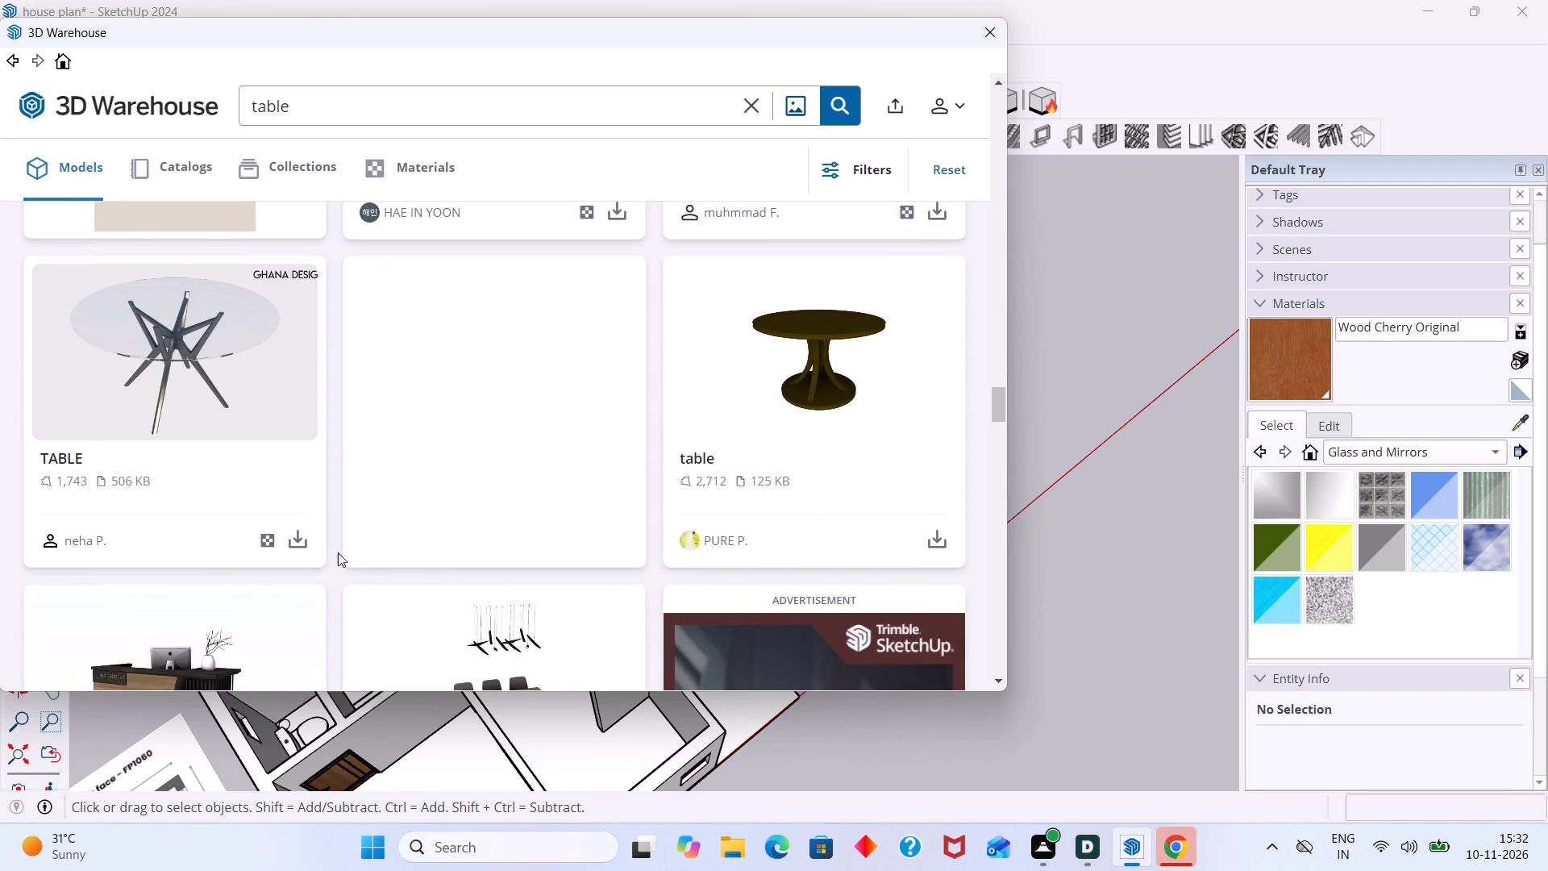
pyautogui.click(299, 540)
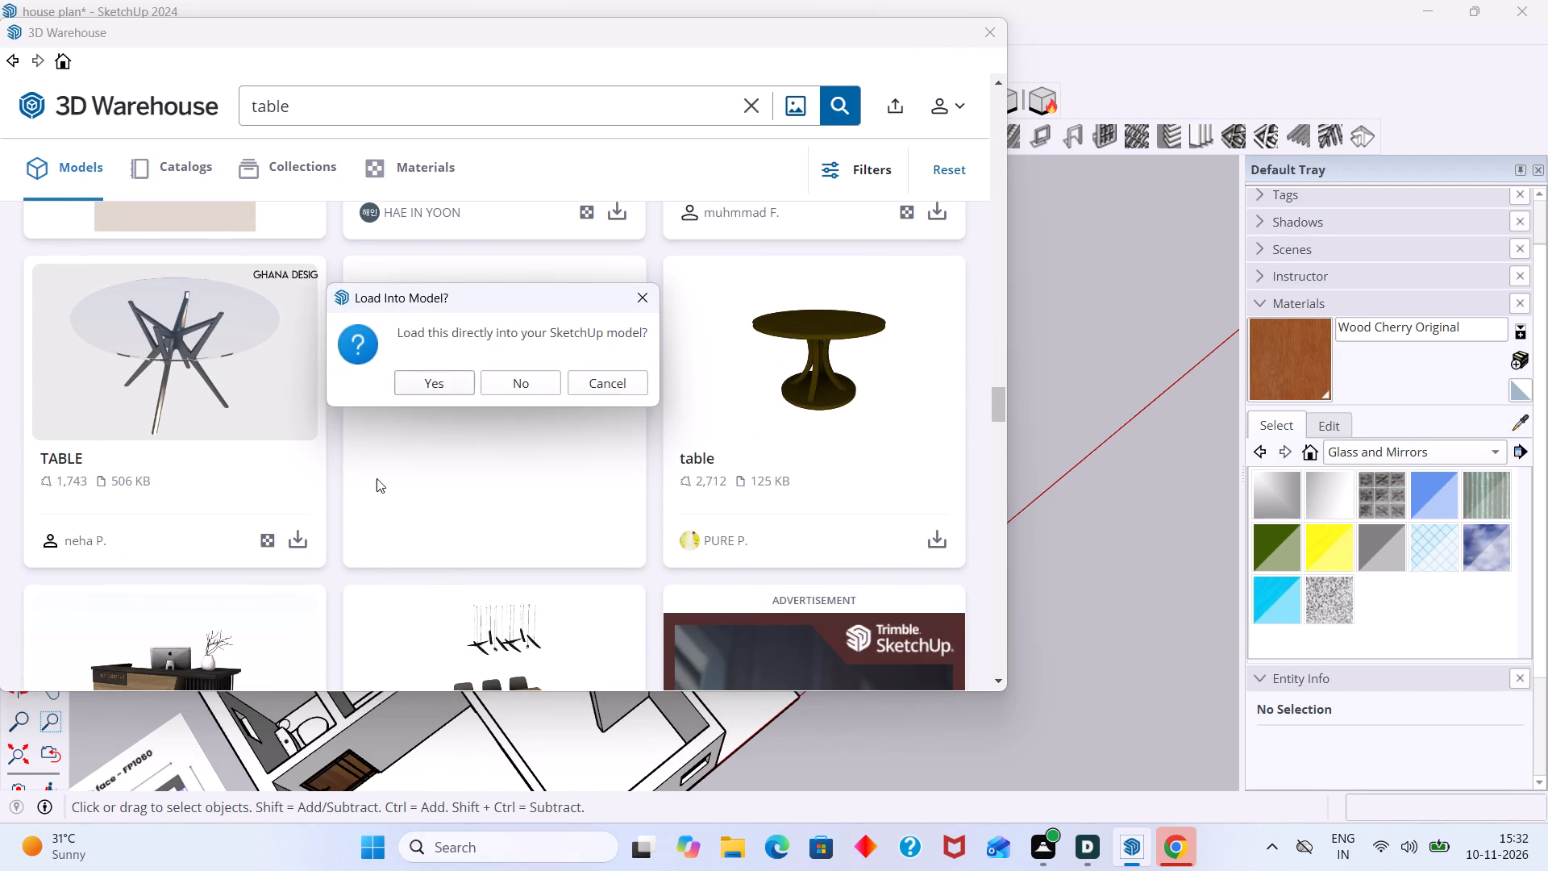
pyautogui.click(428, 379)
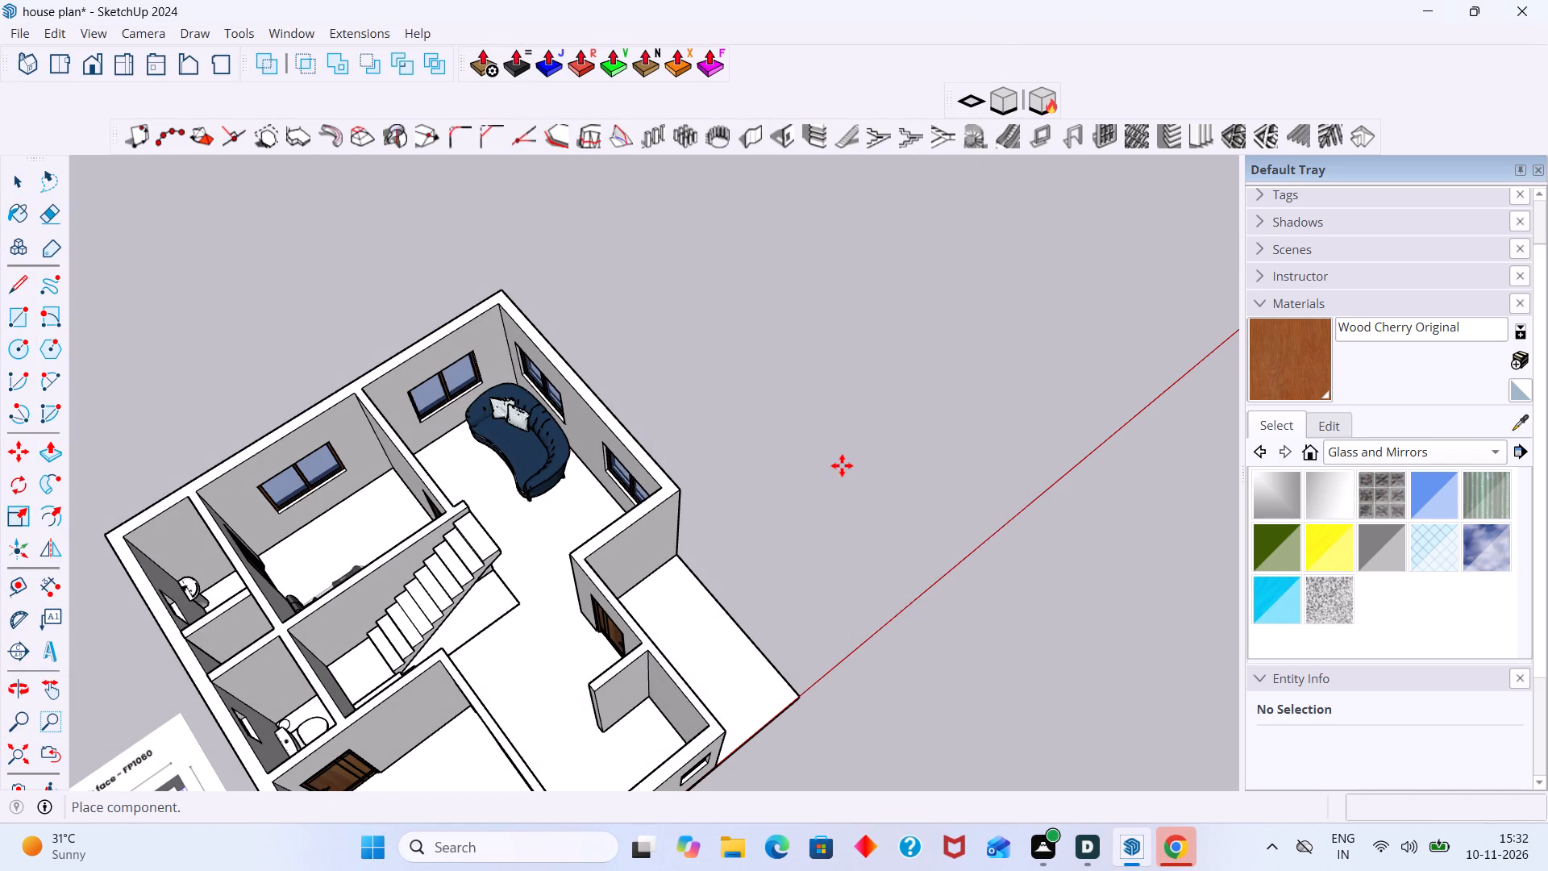
# Place the round glass table on the open ground outside the house, near the living room and sit-out.
pyautogui.scroll(9, 748, 514)
pyautogui.moveTo(760, 512); pyautogui.dragTo(771, 385, button='middle')
pyautogui.scroll(1, 768, 369)
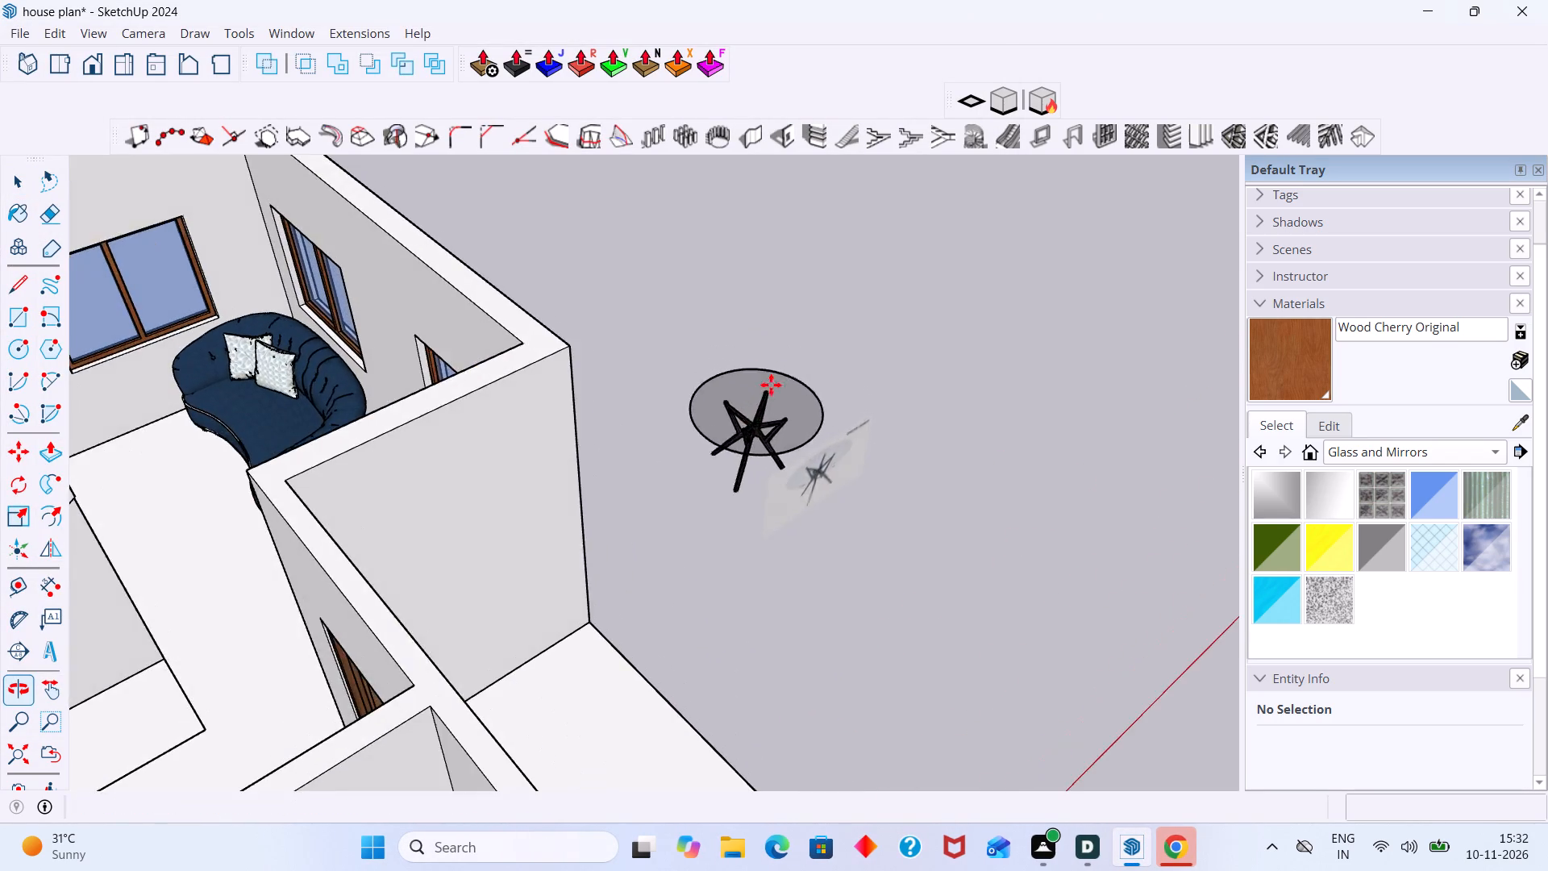
pyautogui.moveTo(771, 385); pyautogui.dragTo(769, 369, button='middle')
pyautogui.scroll(12, 771, 385)
pyautogui.click(805, 531)
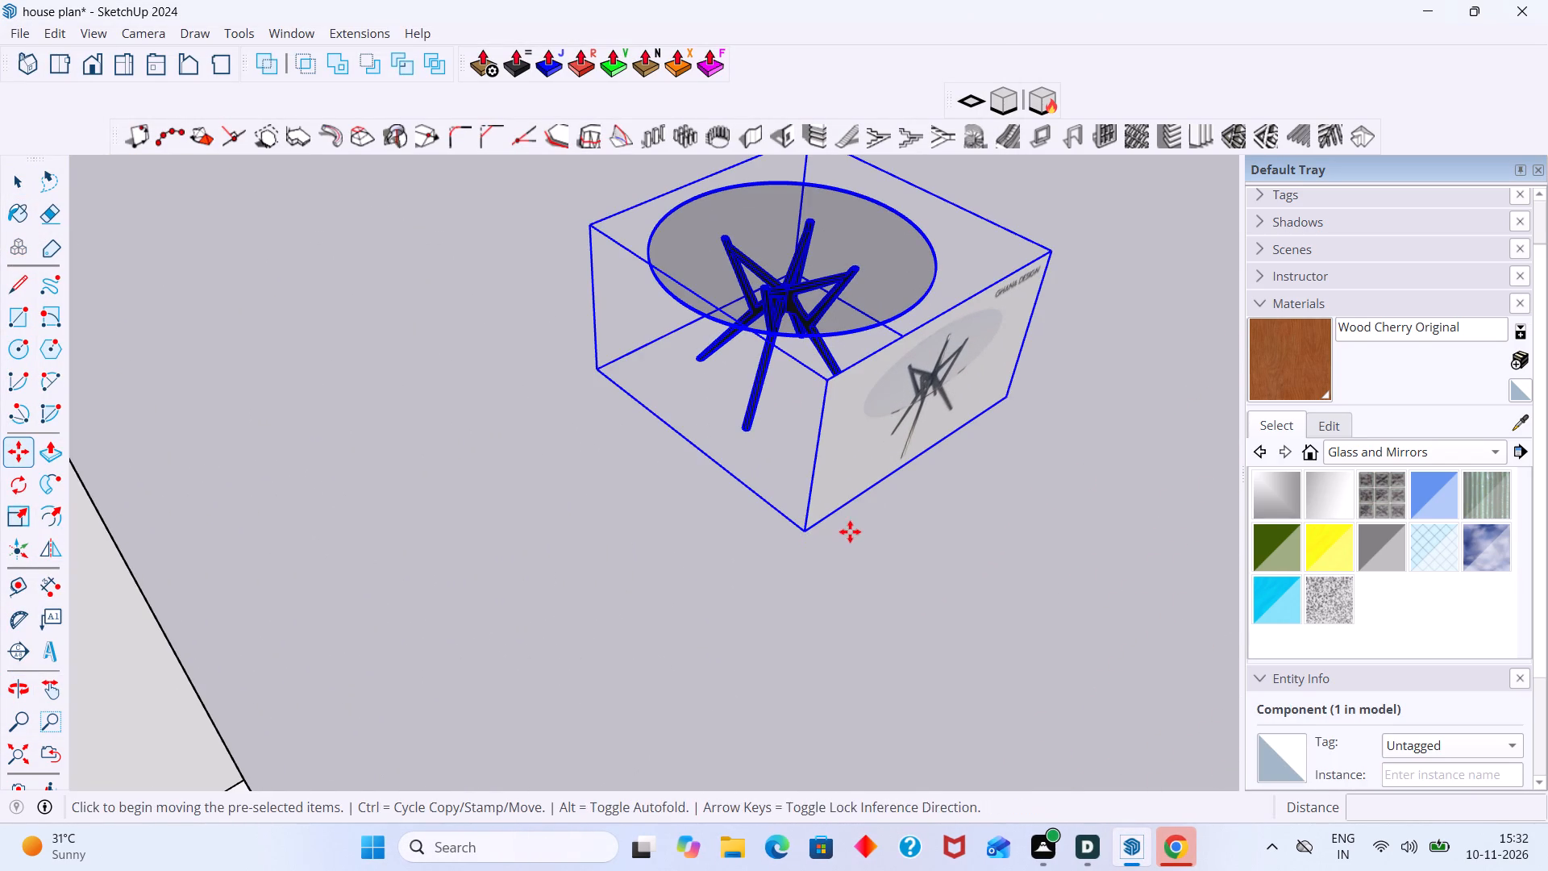
pyautogui.press('space')
# Delete the upright preview image from inside the round glass table component.
pyautogui.doubleClick(914, 408)
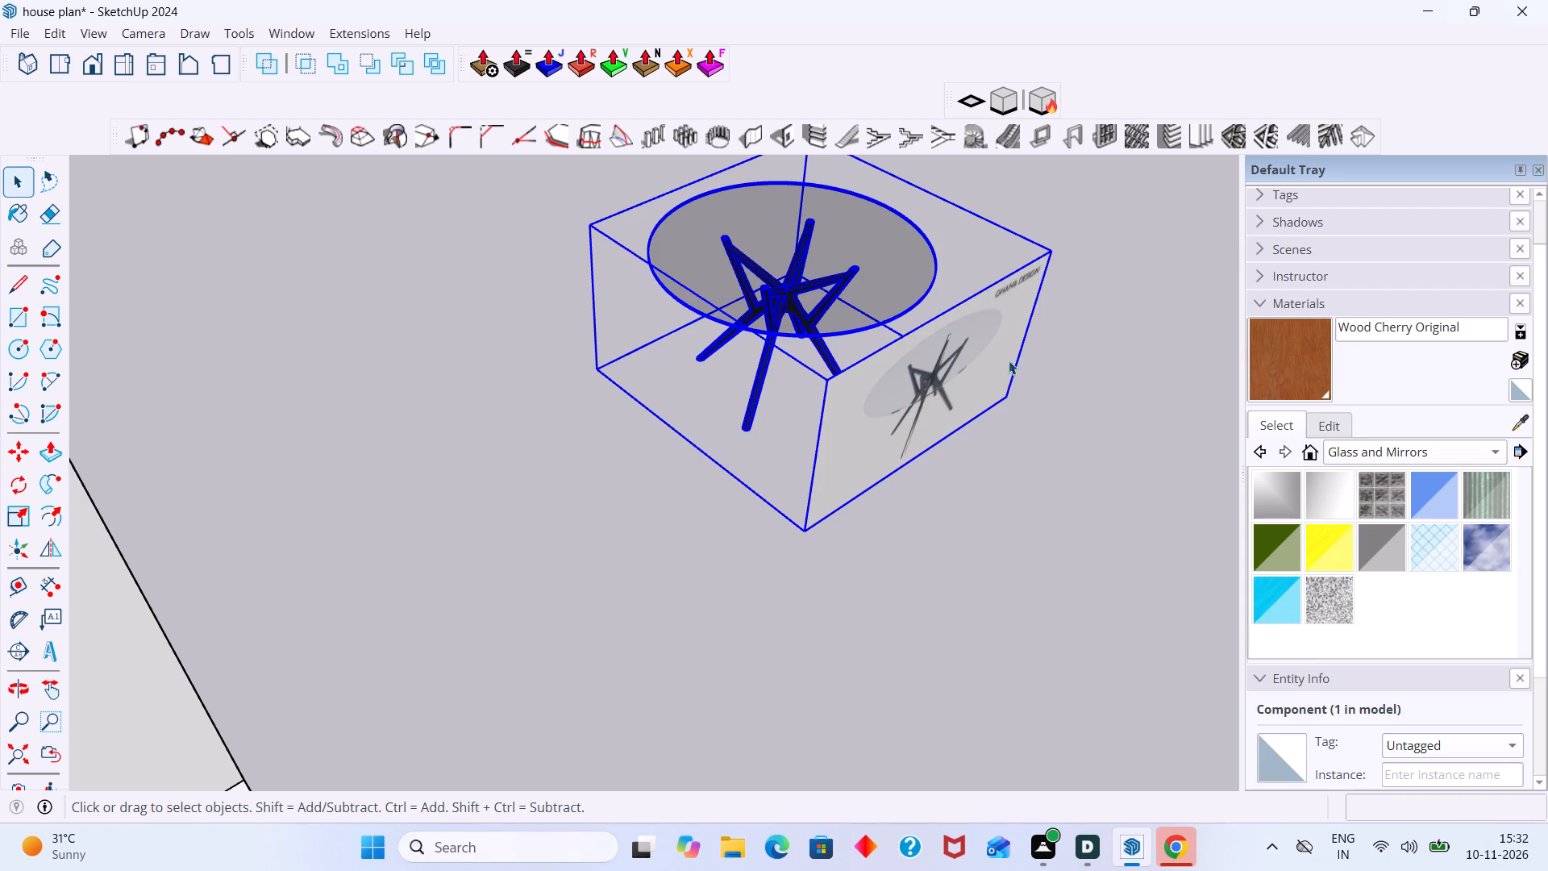
pyautogui.click(1075, 337)
pyautogui.doubleClick(909, 350)
pyautogui.click(930, 356)
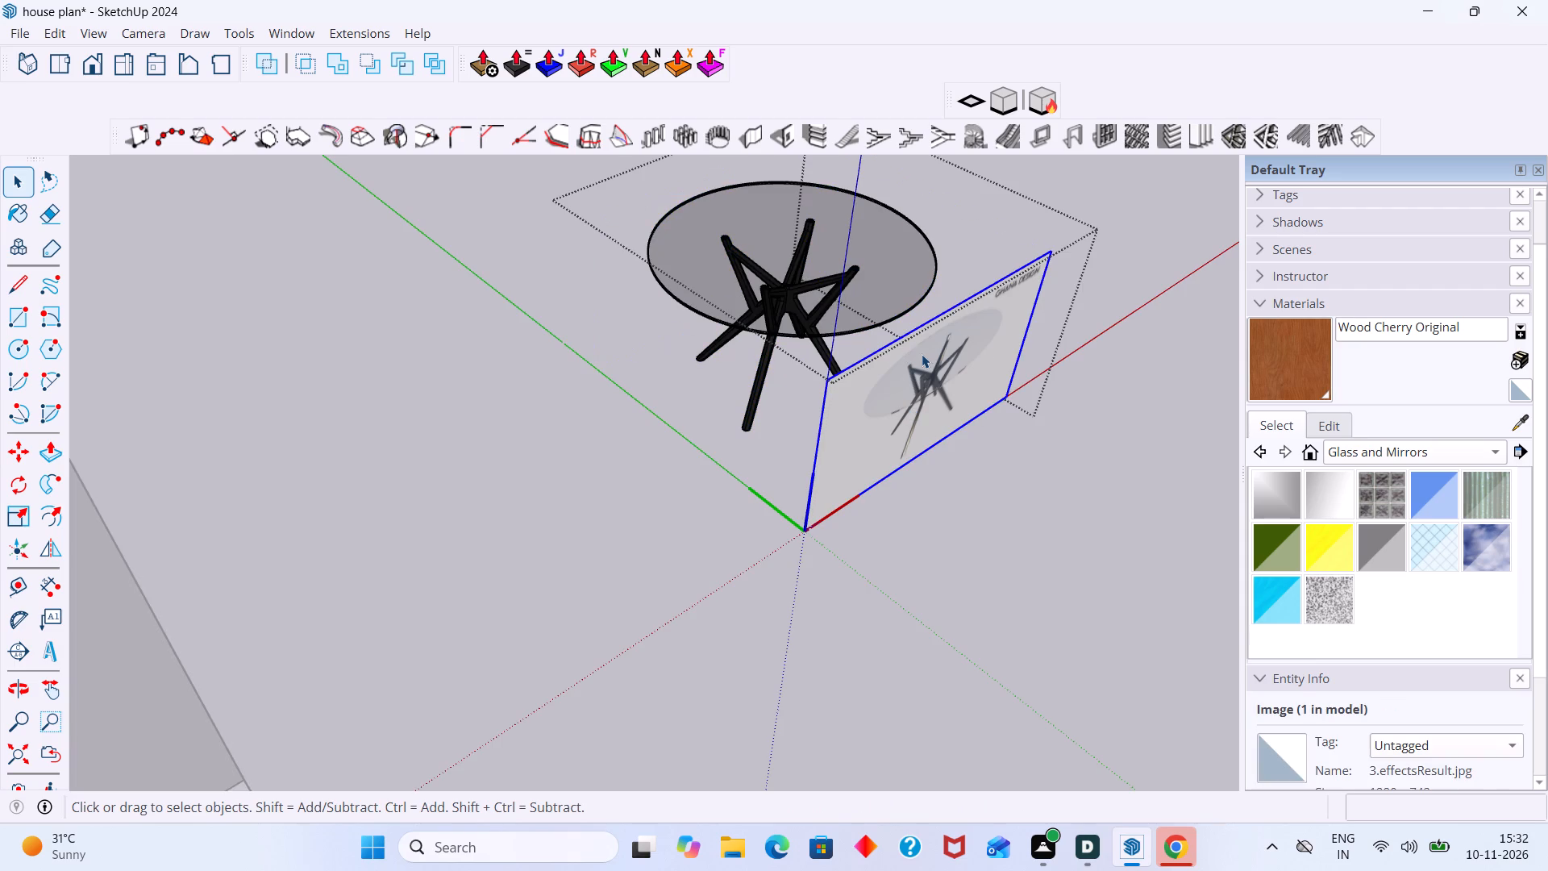
pyautogui.press('Delete')
pyautogui.click(913, 426)
pyautogui.moveTo(1113, 586); pyautogui.dragTo(1101, 570)
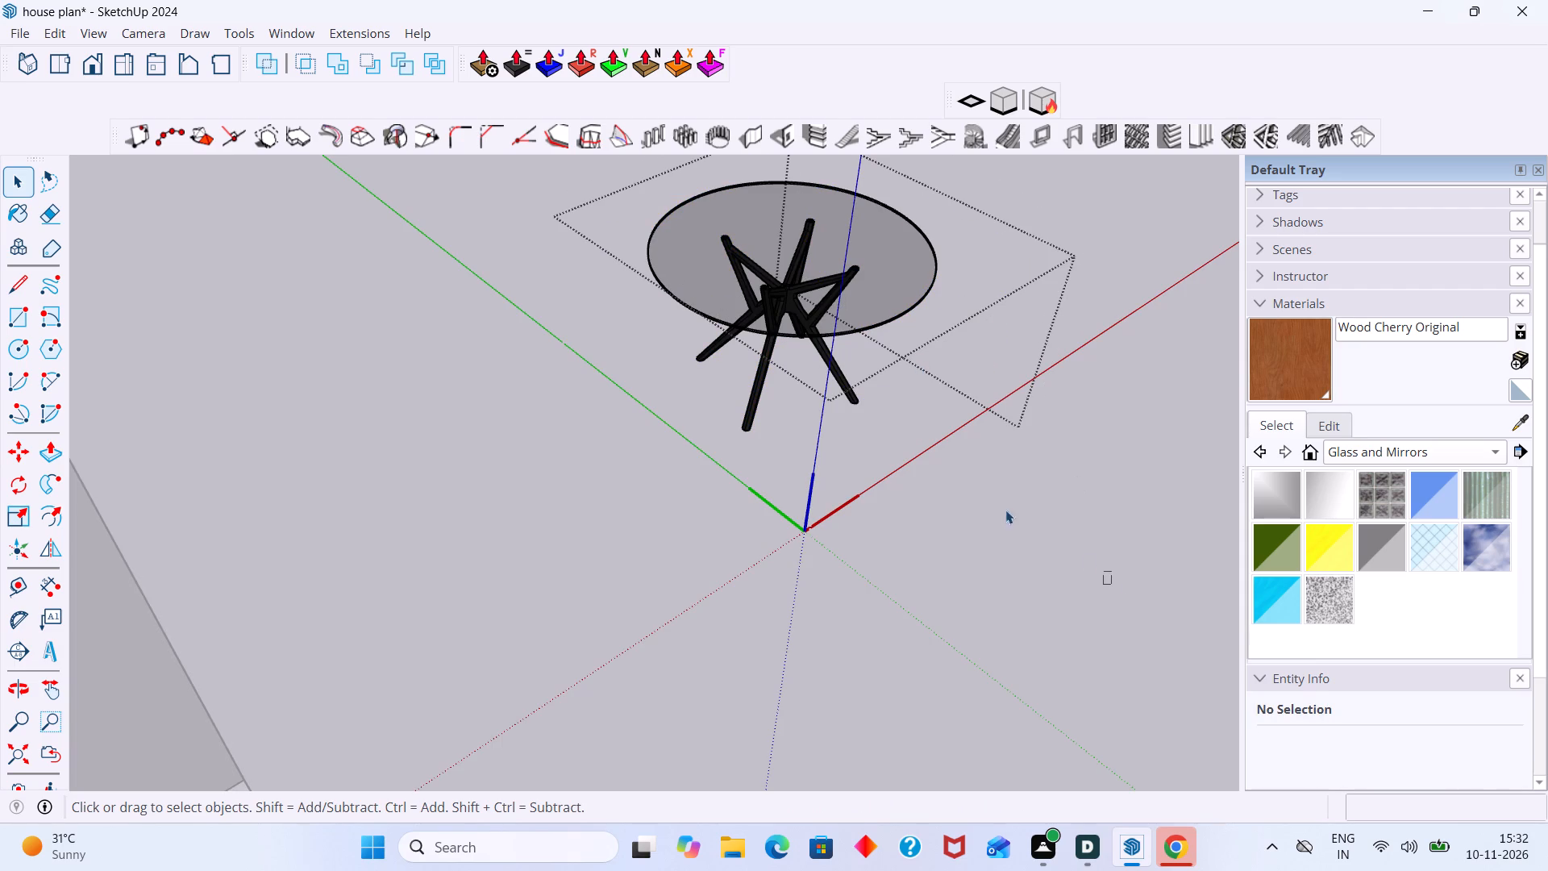
pyautogui.click(992, 493)
# Move the round glass table by its bottom corner about 20' 4" onto the living room floor in front of the blue sofa.
pyautogui.click(877, 303)
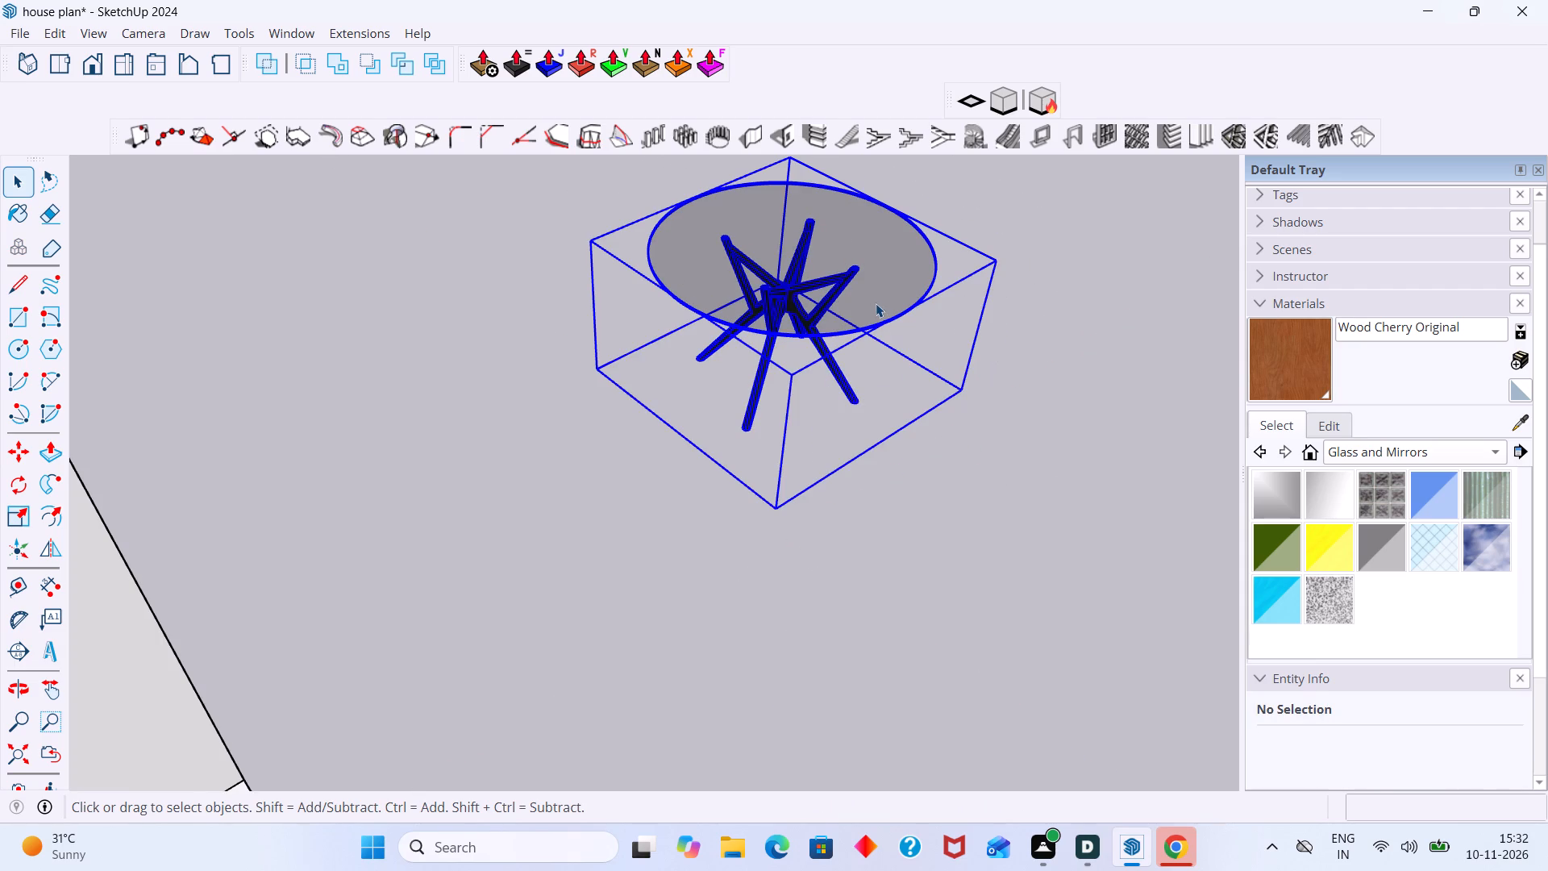
pyautogui.press('m')
pyautogui.click(774, 506)
pyautogui.scroll(-4, 649, 503)
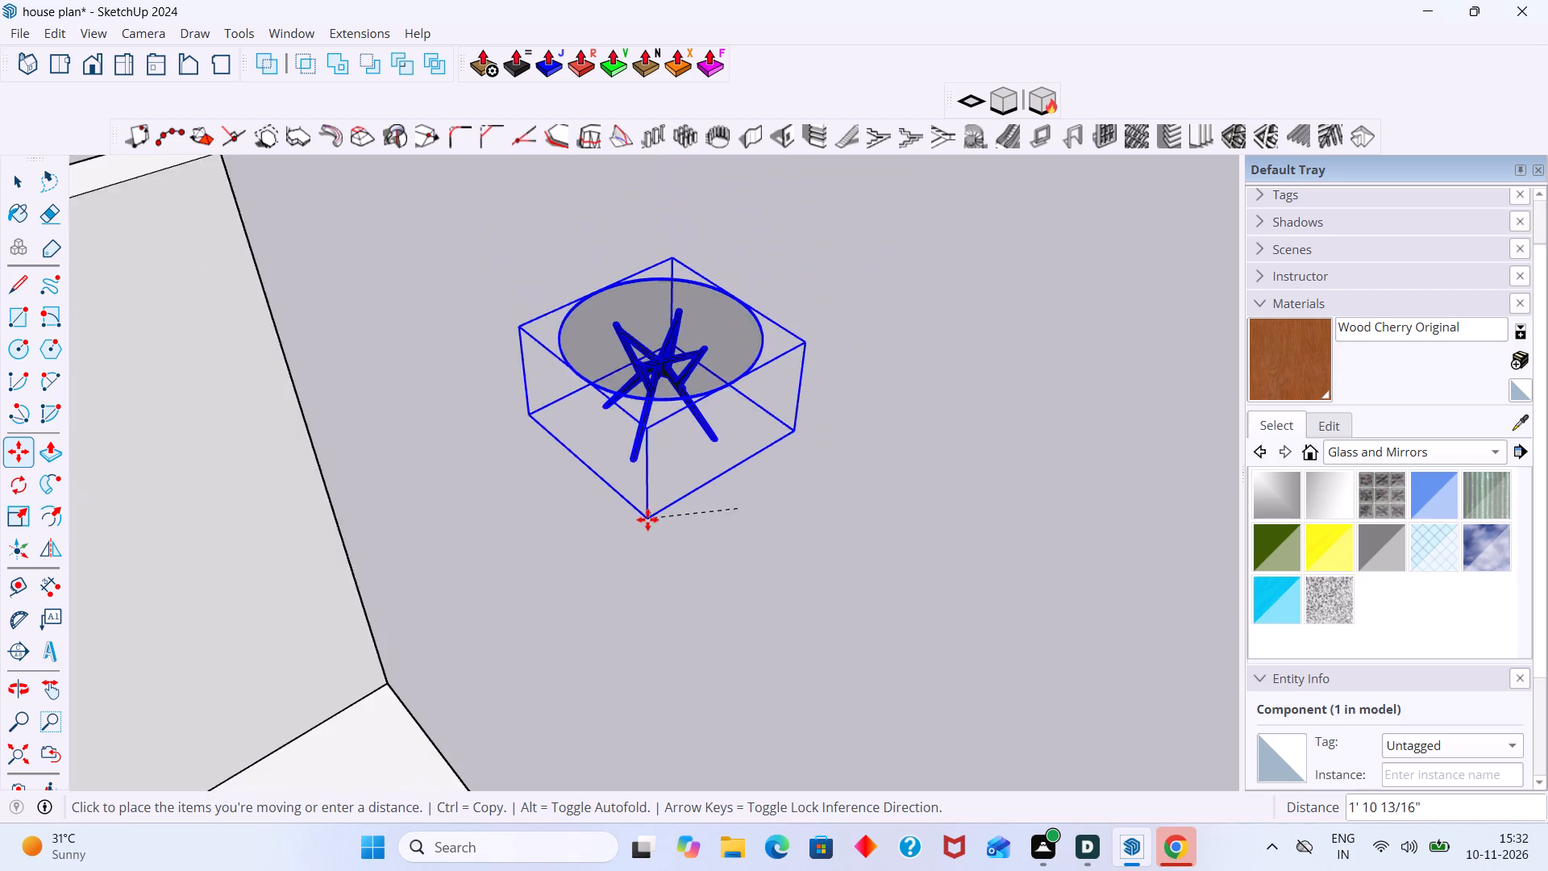
pyautogui.scroll(-20, 647, 519)
pyautogui.scroll(-1, 647, 519)
pyautogui.scroll(5, 489, 594)
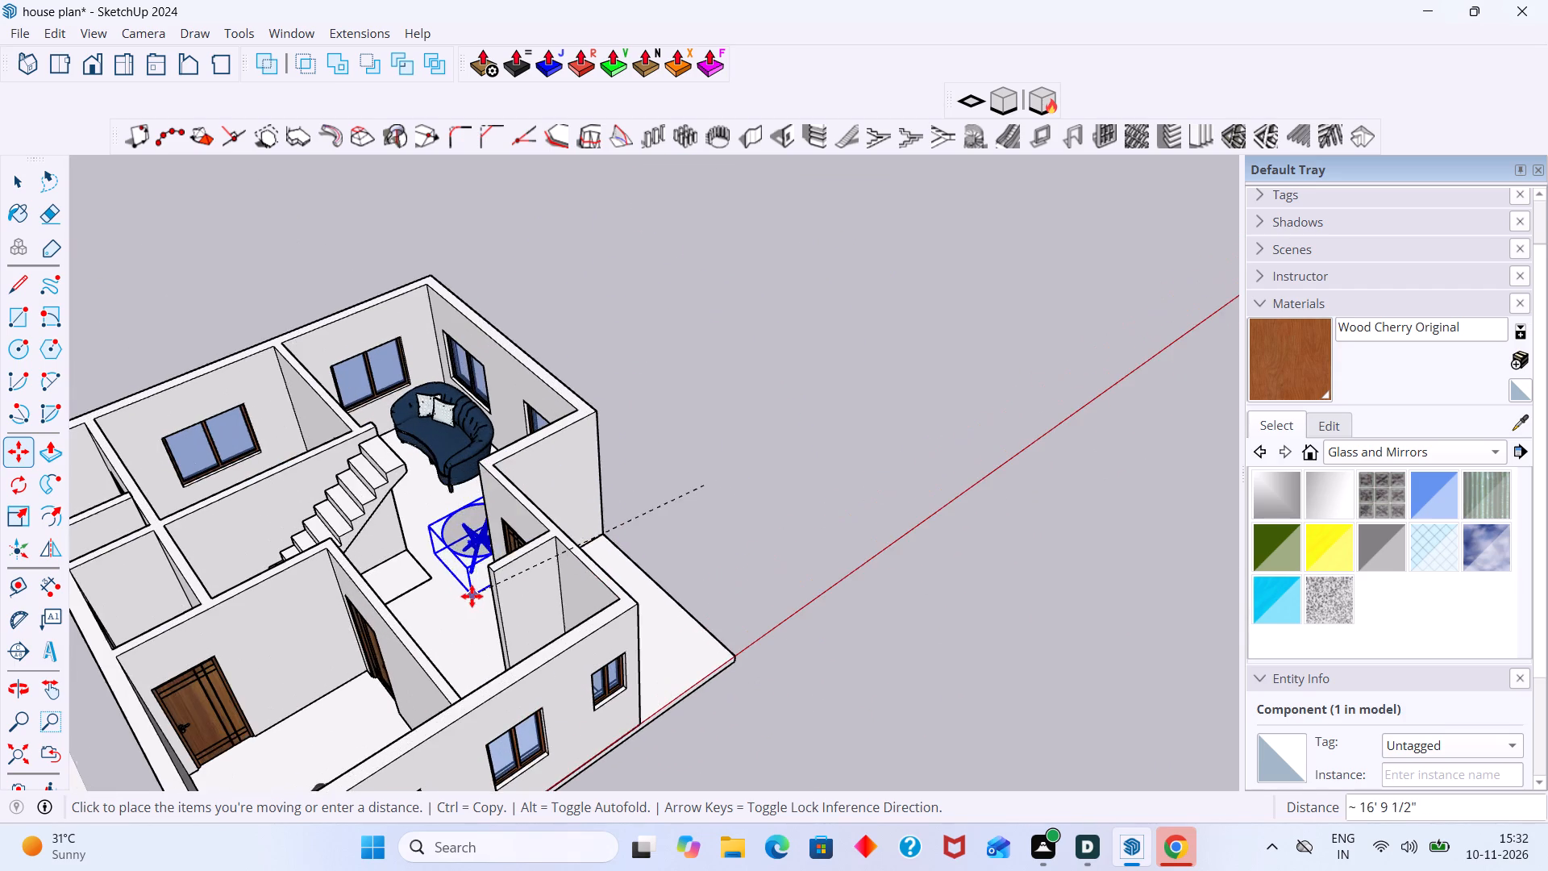
pyautogui.scroll(20, 452, 536)
pyautogui.scroll(5, 452, 536)
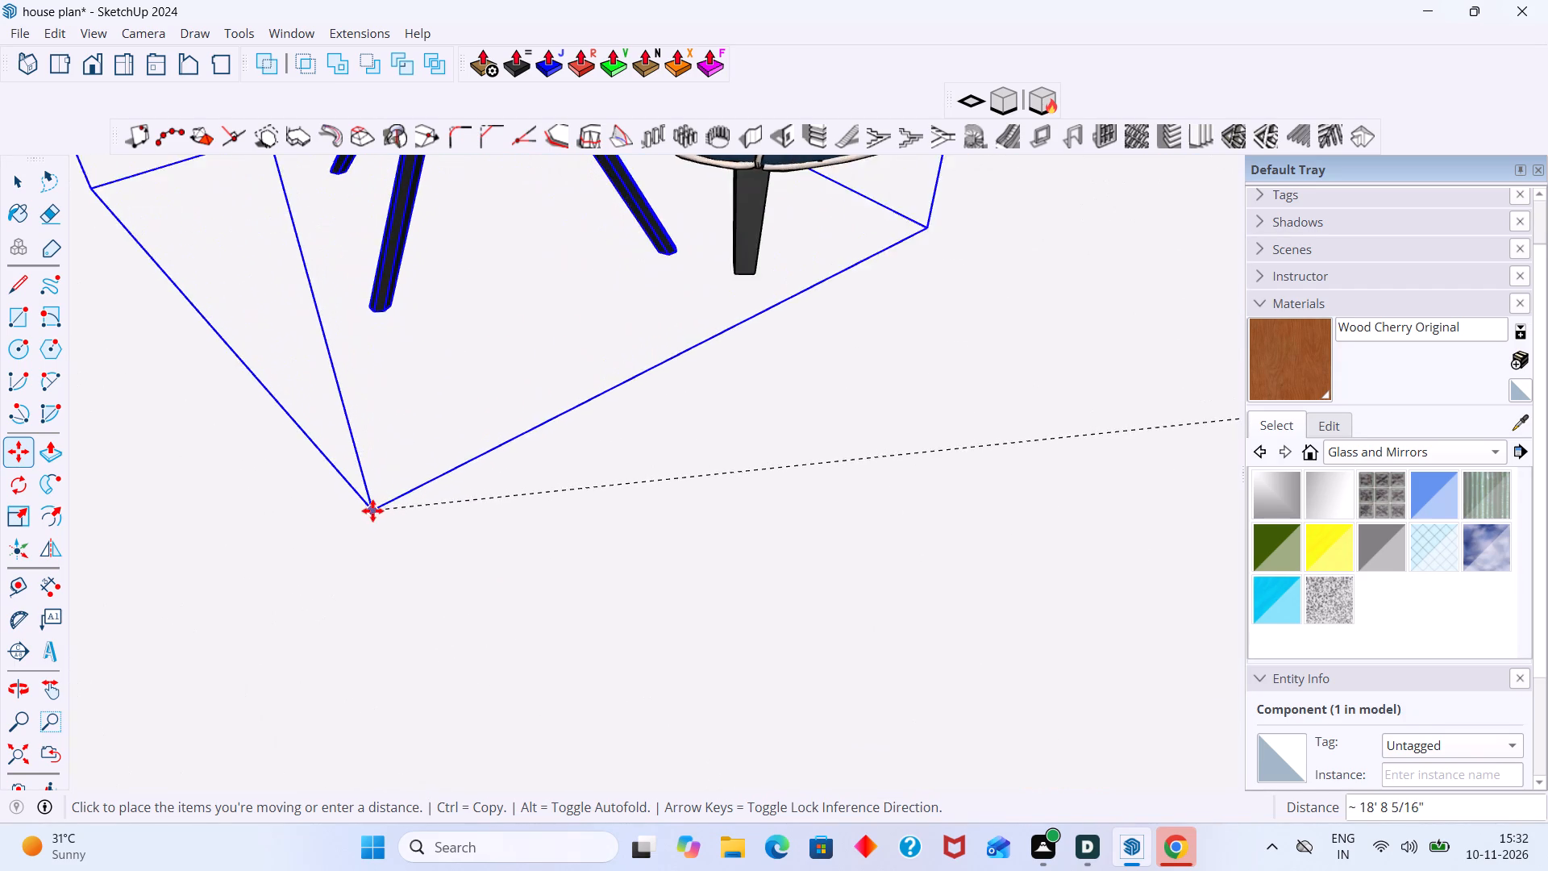
pyautogui.scroll(-11, 371, 586)
pyautogui.moveTo(309, 606); pyautogui.dragTo(260, 617, button='middle')
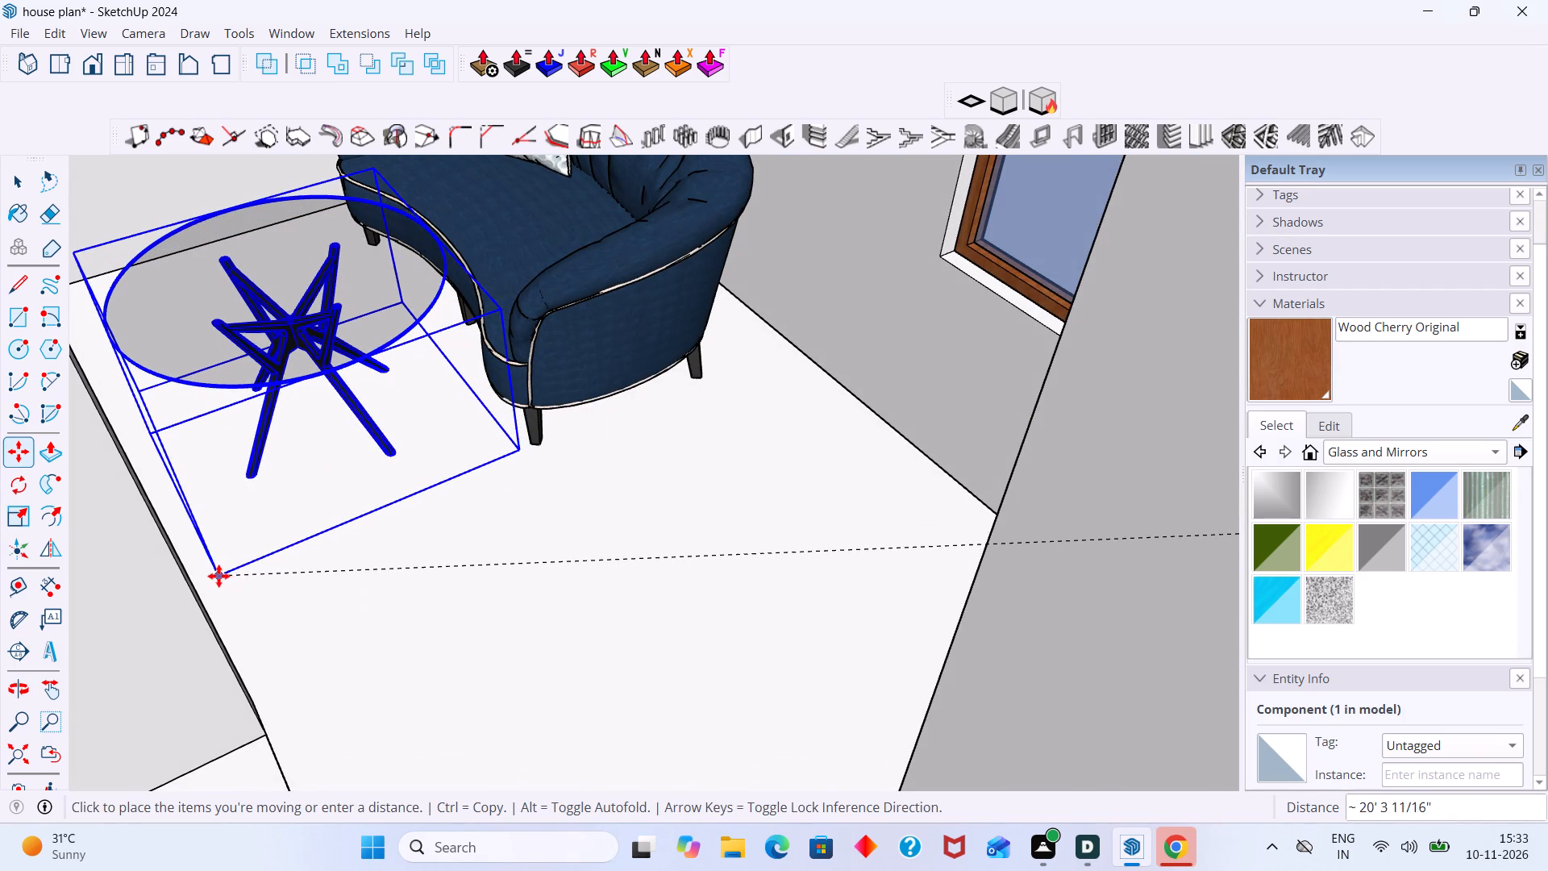
pyautogui.click(220, 573)
pyautogui.press('space')
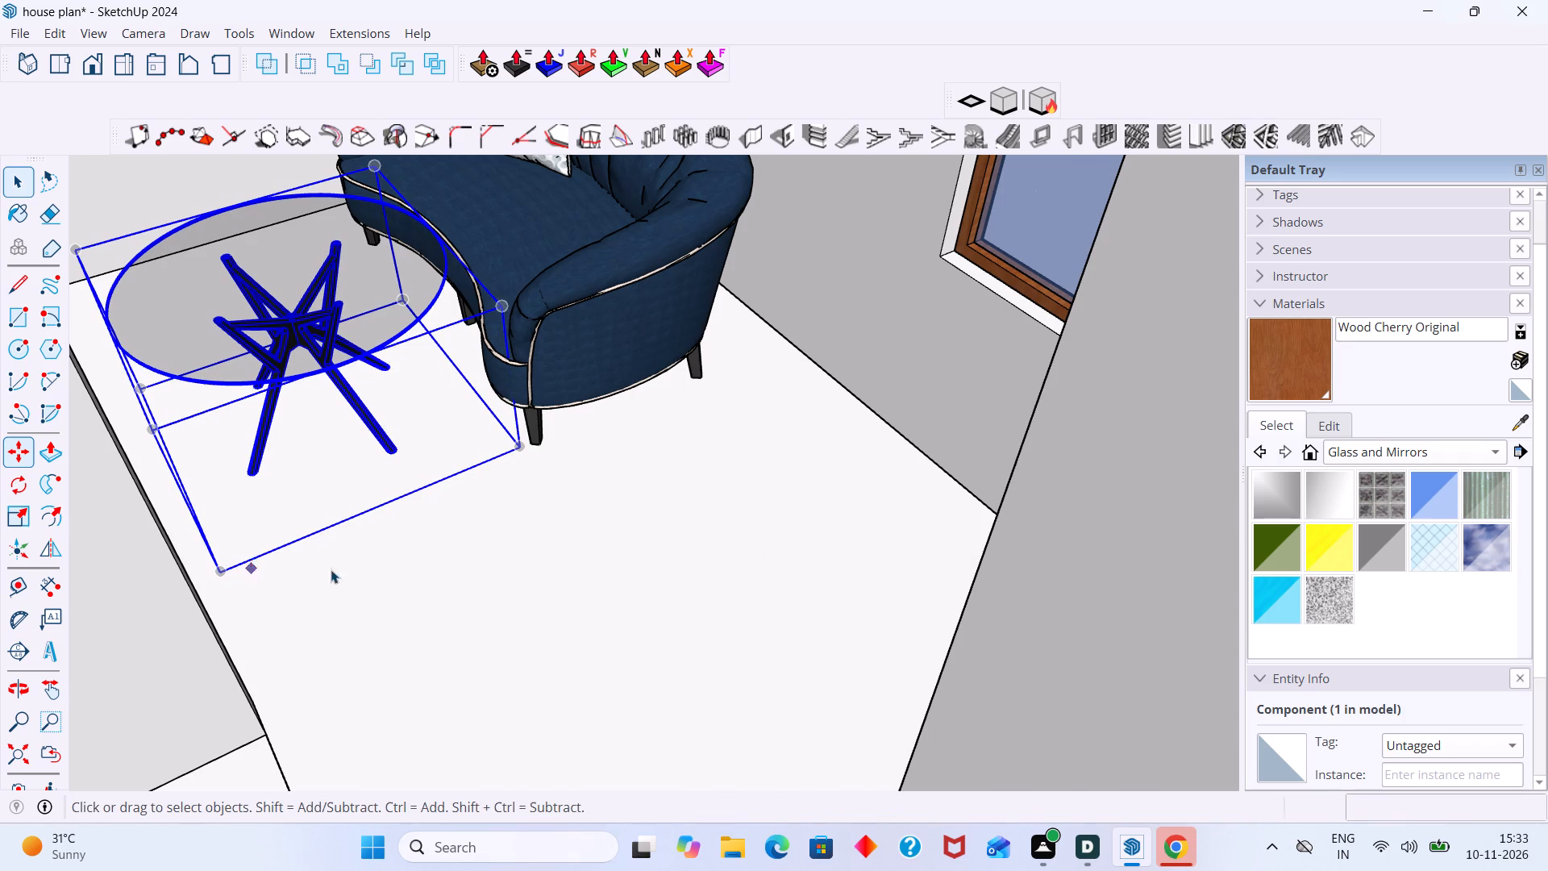
# Examine the table's placement by the sofa and the house interior as a whole alongside the ground floor plan.
pyautogui.scroll(-6, 450, 544)
pyautogui.click(1217, 399)
pyautogui.scroll(3, 630, 378)
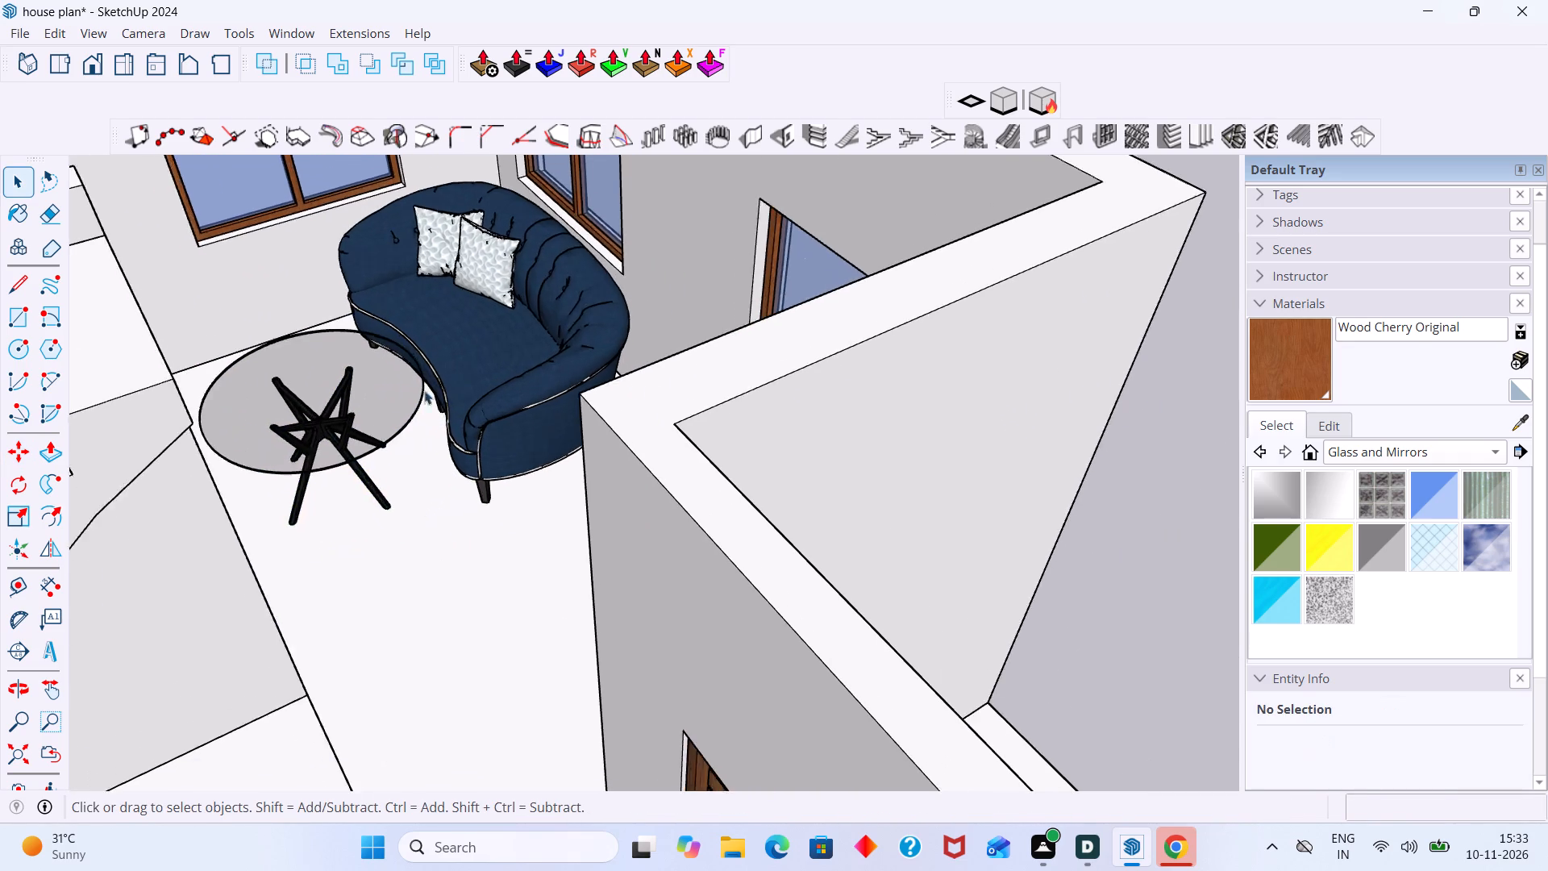
pyautogui.scroll(11, 424, 390)
pyautogui.moveTo(392, 405); pyautogui.dragTo(273, 394, button='middle')
pyautogui.scroll(3, 327, 381)
pyautogui.scroll(-6, 331, 381)
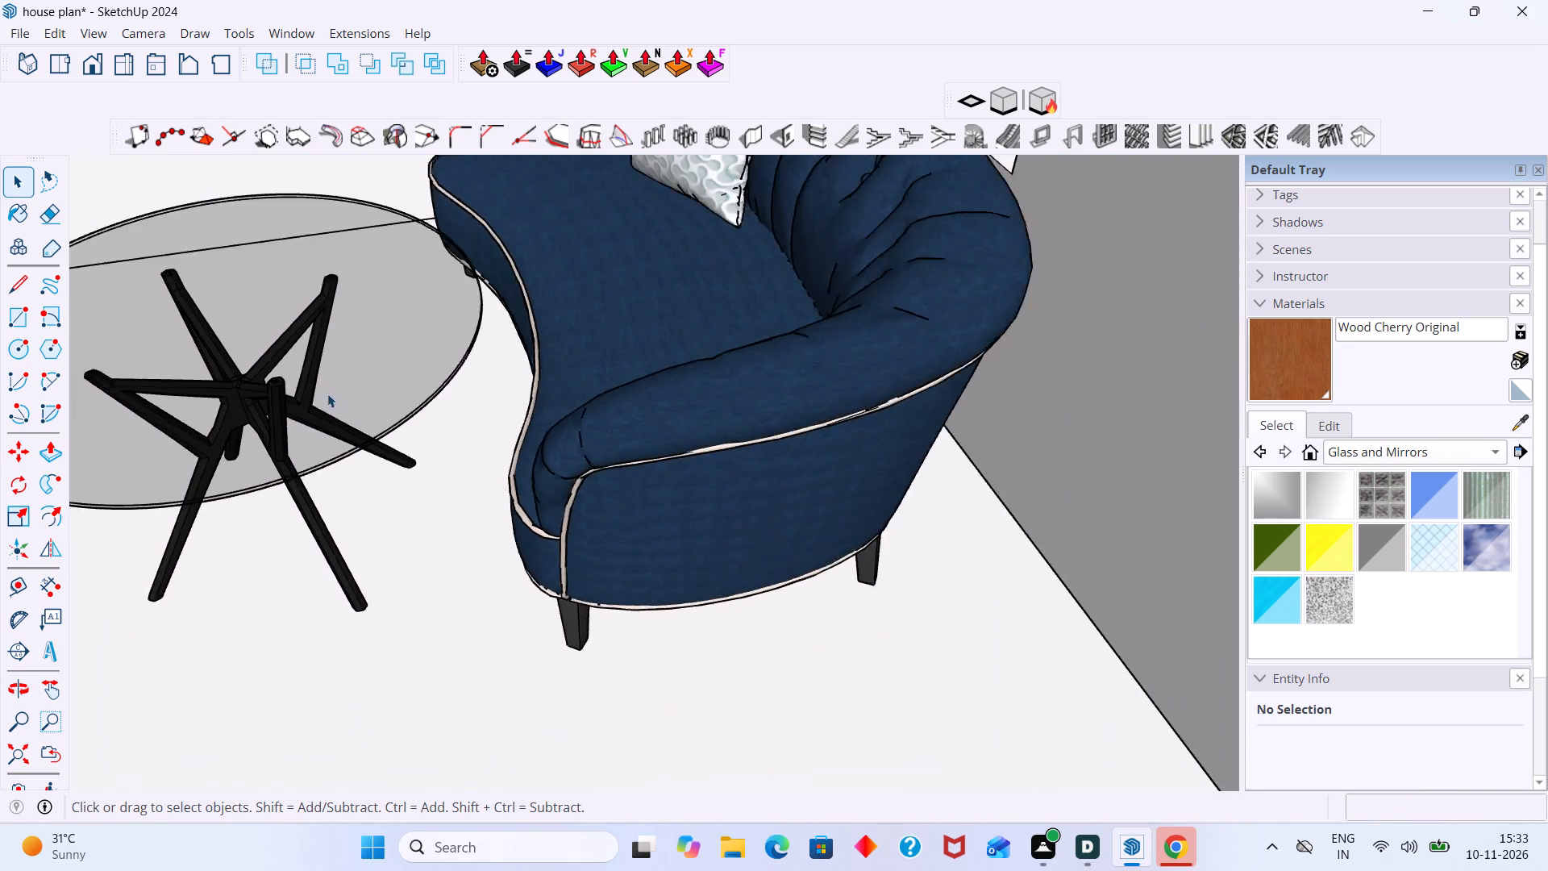
pyautogui.scroll(-4, 327, 394)
pyautogui.moveTo(326, 411); pyautogui.dragTo(494, 436, button='middle')
pyautogui.click(21, 749)
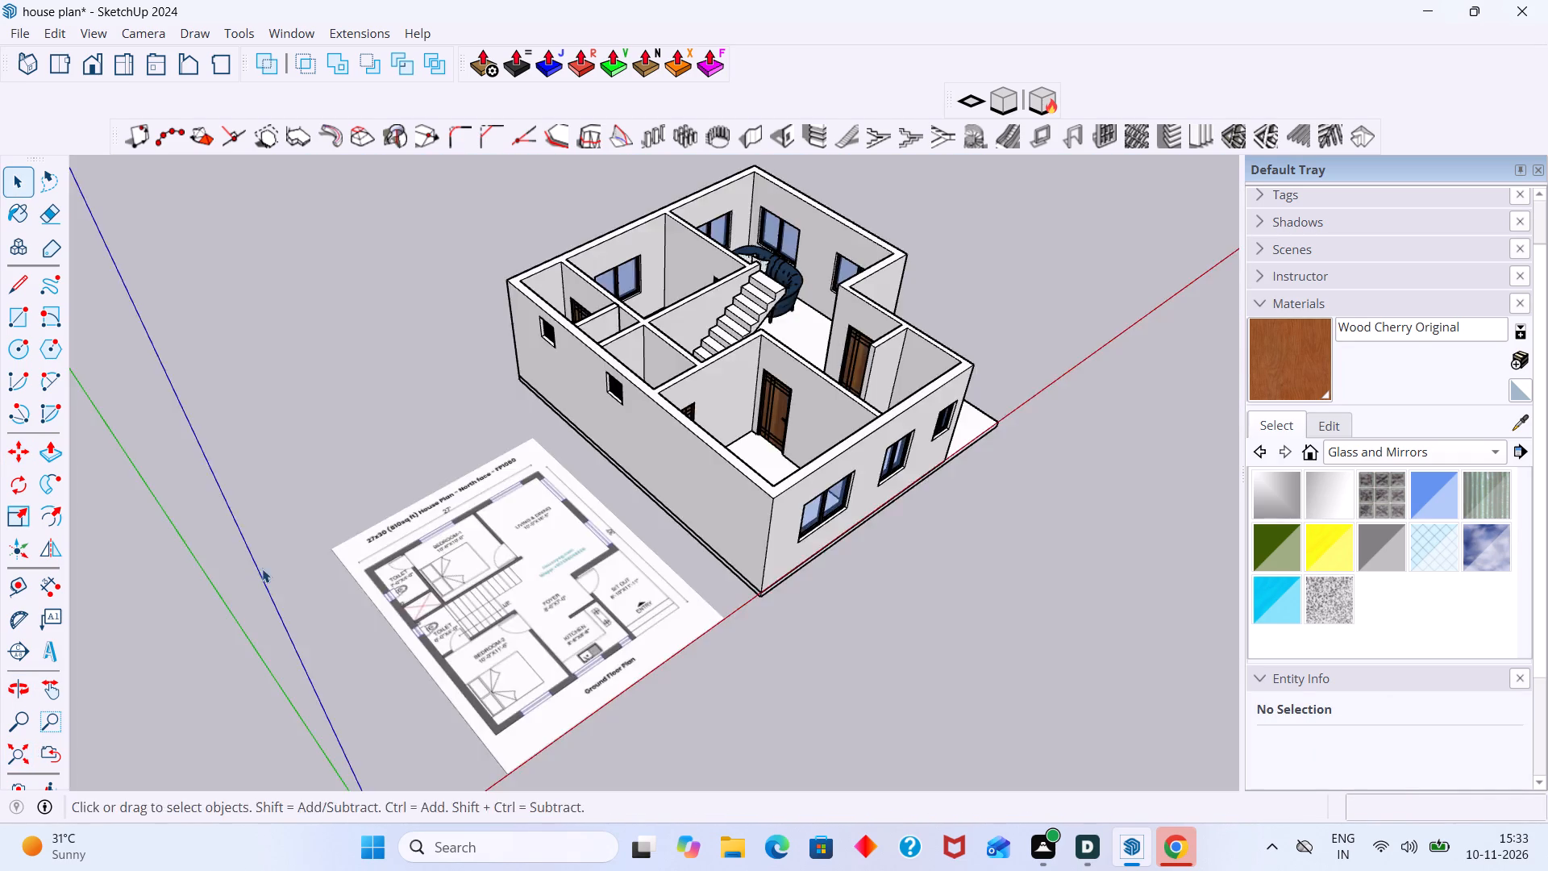
pyautogui.moveTo(302, 572); pyautogui.dragTo(557, 611, button='middle')
pyautogui.scroll(9, 737, 379)
pyautogui.scroll(-5, 675, 372)
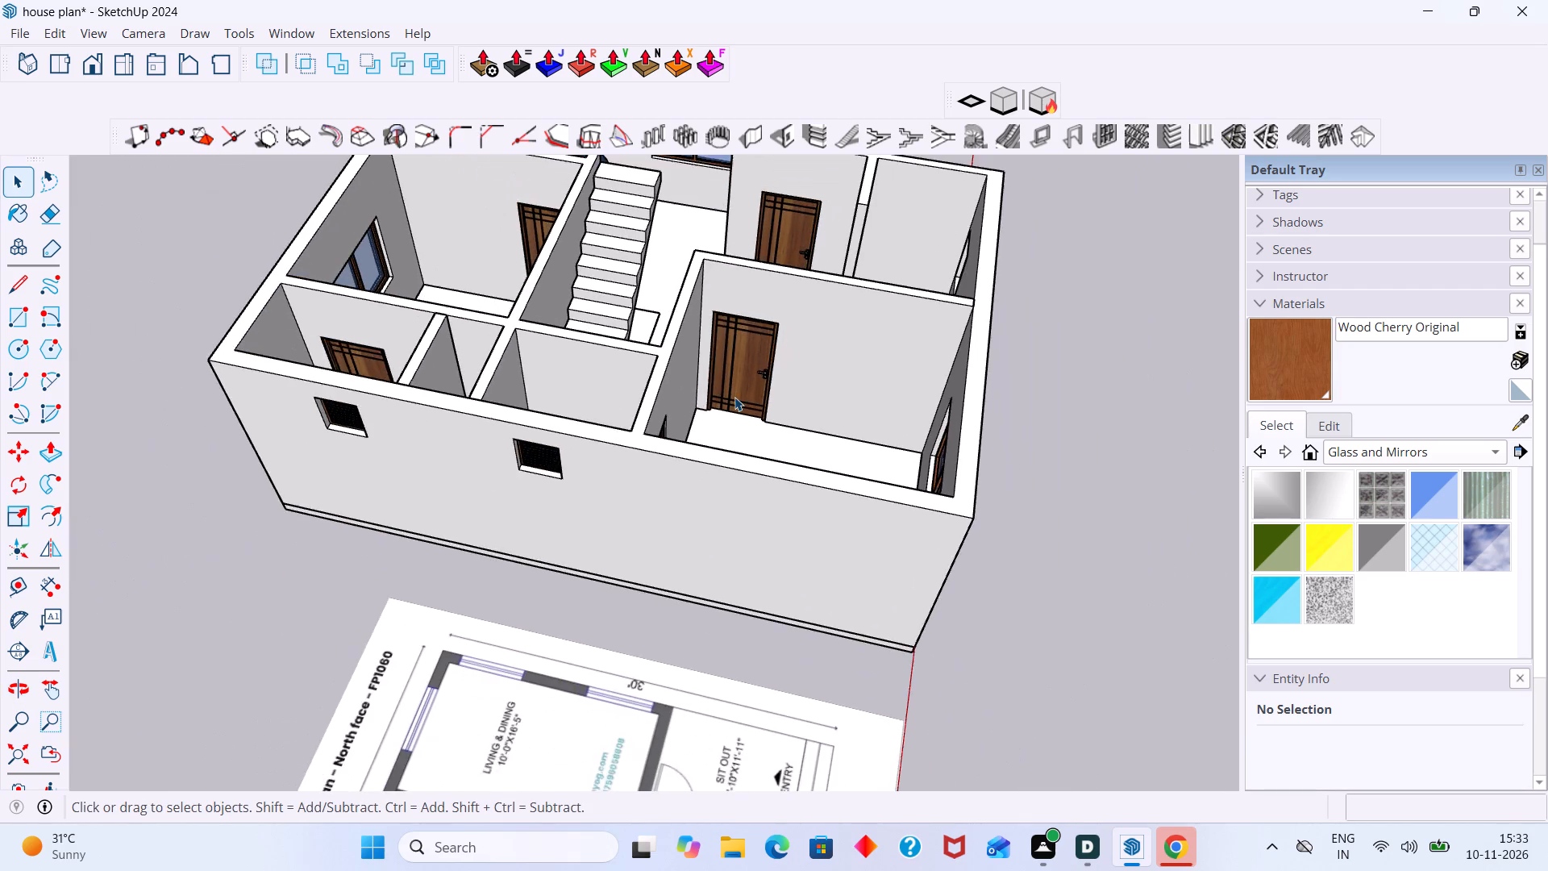
pyautogui.moveTo(734, 397); pyautogui.dragTo(700, 586, button='middle')
pyautogui.scroll(4, 589, 369)
pyautogui.moveTo(574, 337); pyautogui.dragTo(506, 521, button='middle')
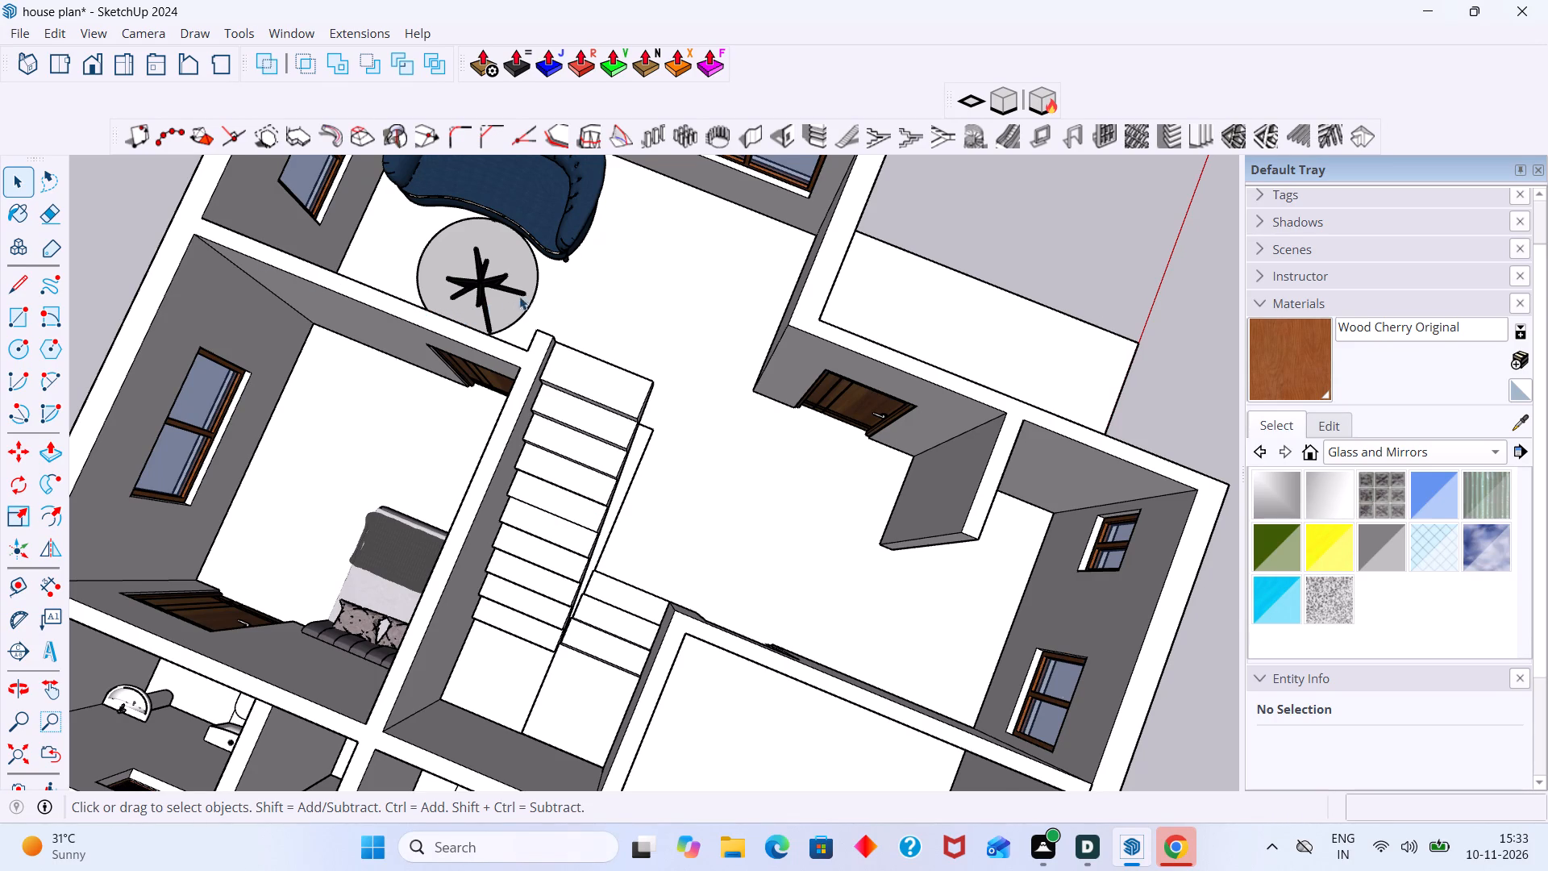
# Move the round glass table about 1' 5" along the green axis toward the living room's window wall beside the sofa's end.
pyautogui.click(492, 250)
pyautogui.press('m')
pyautogui.scroll(2, 438, 263)
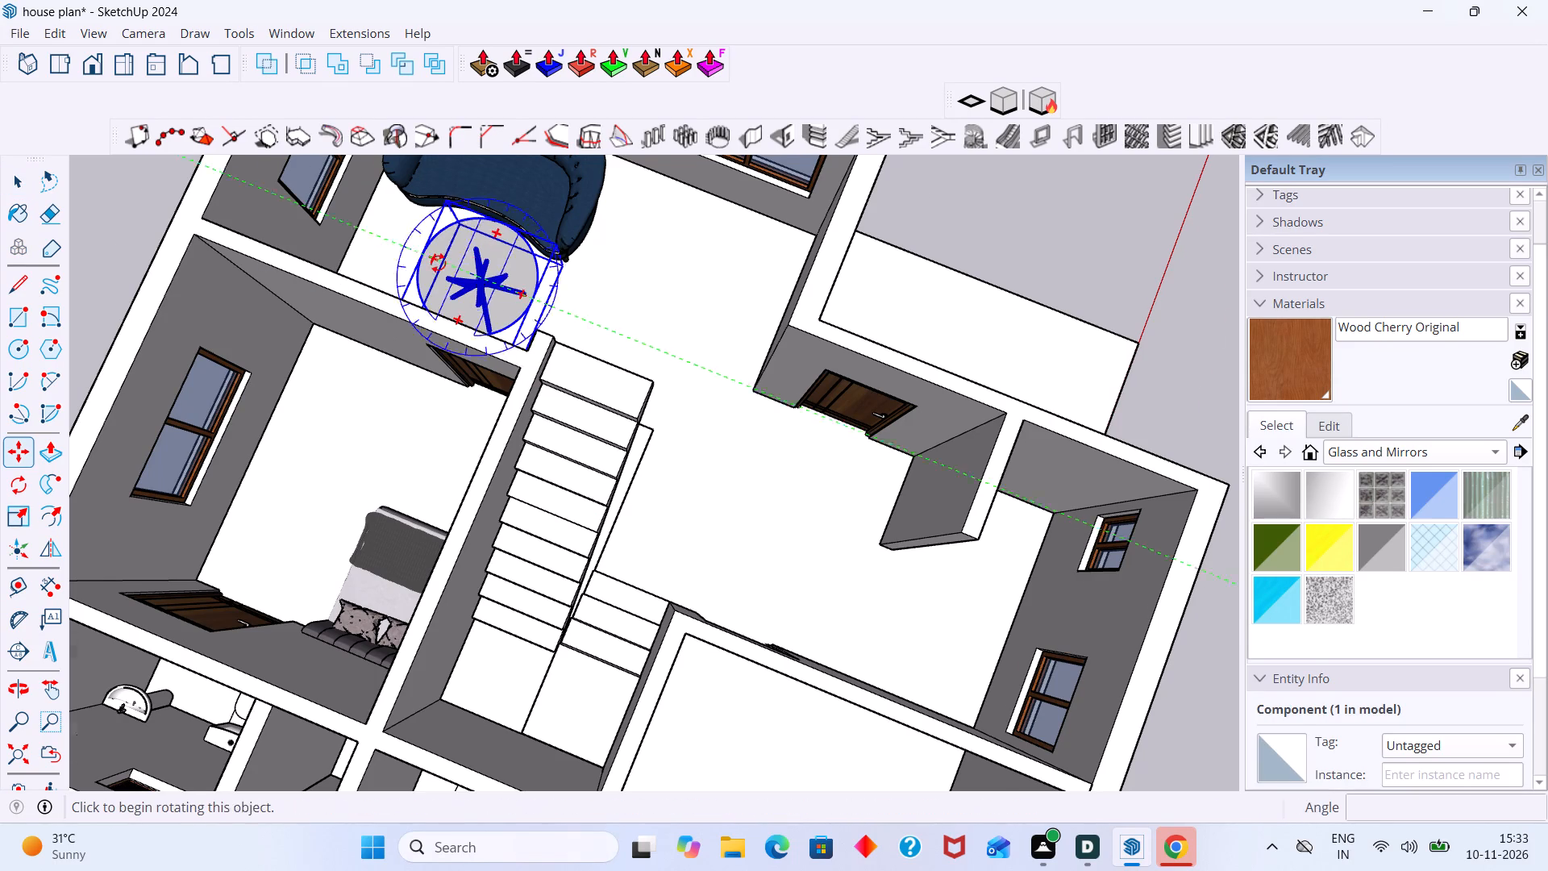
pyautogui.scroll(4, 438, 263)
pyautogui.click(417, 253)
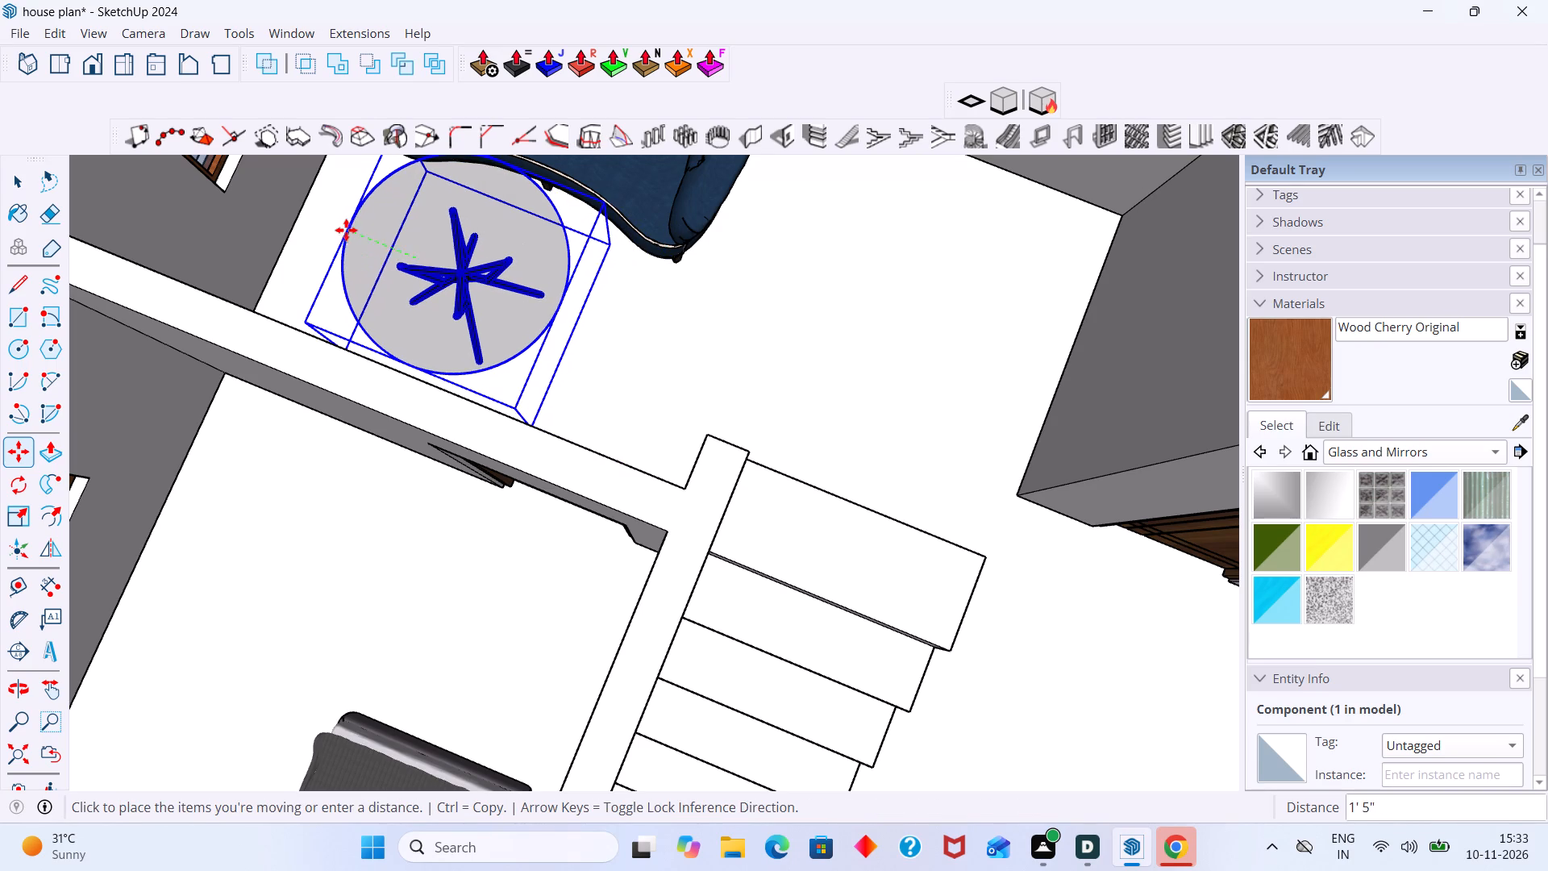
pyautogui.click(350, 230)
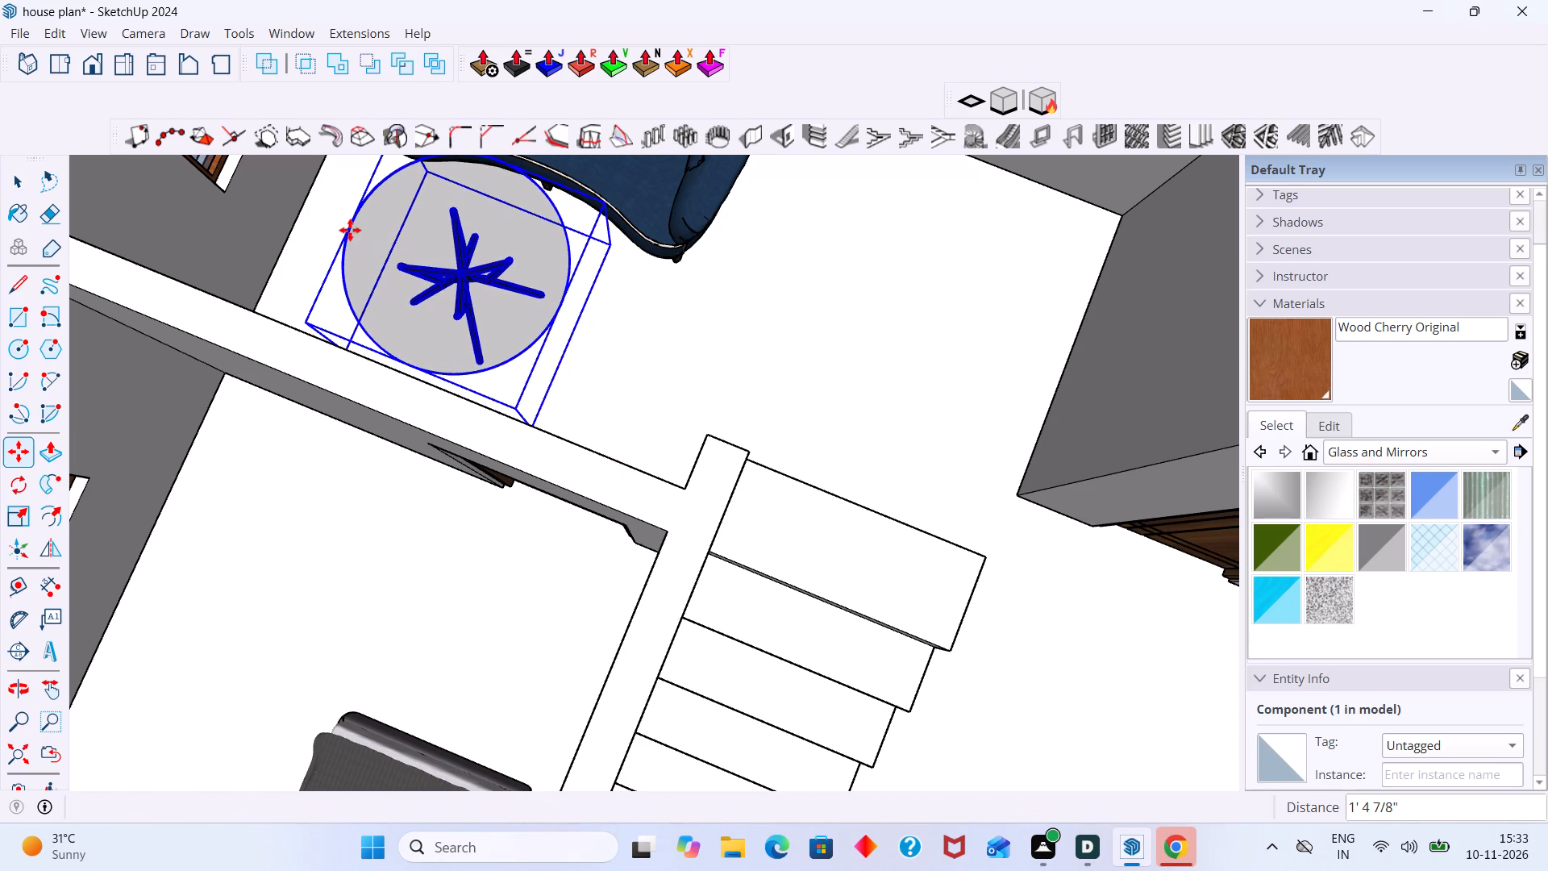
pyautogui.press('space')
pyautogui.scroll(-6, 597, 373)
pyautogui.click(1161, 250)
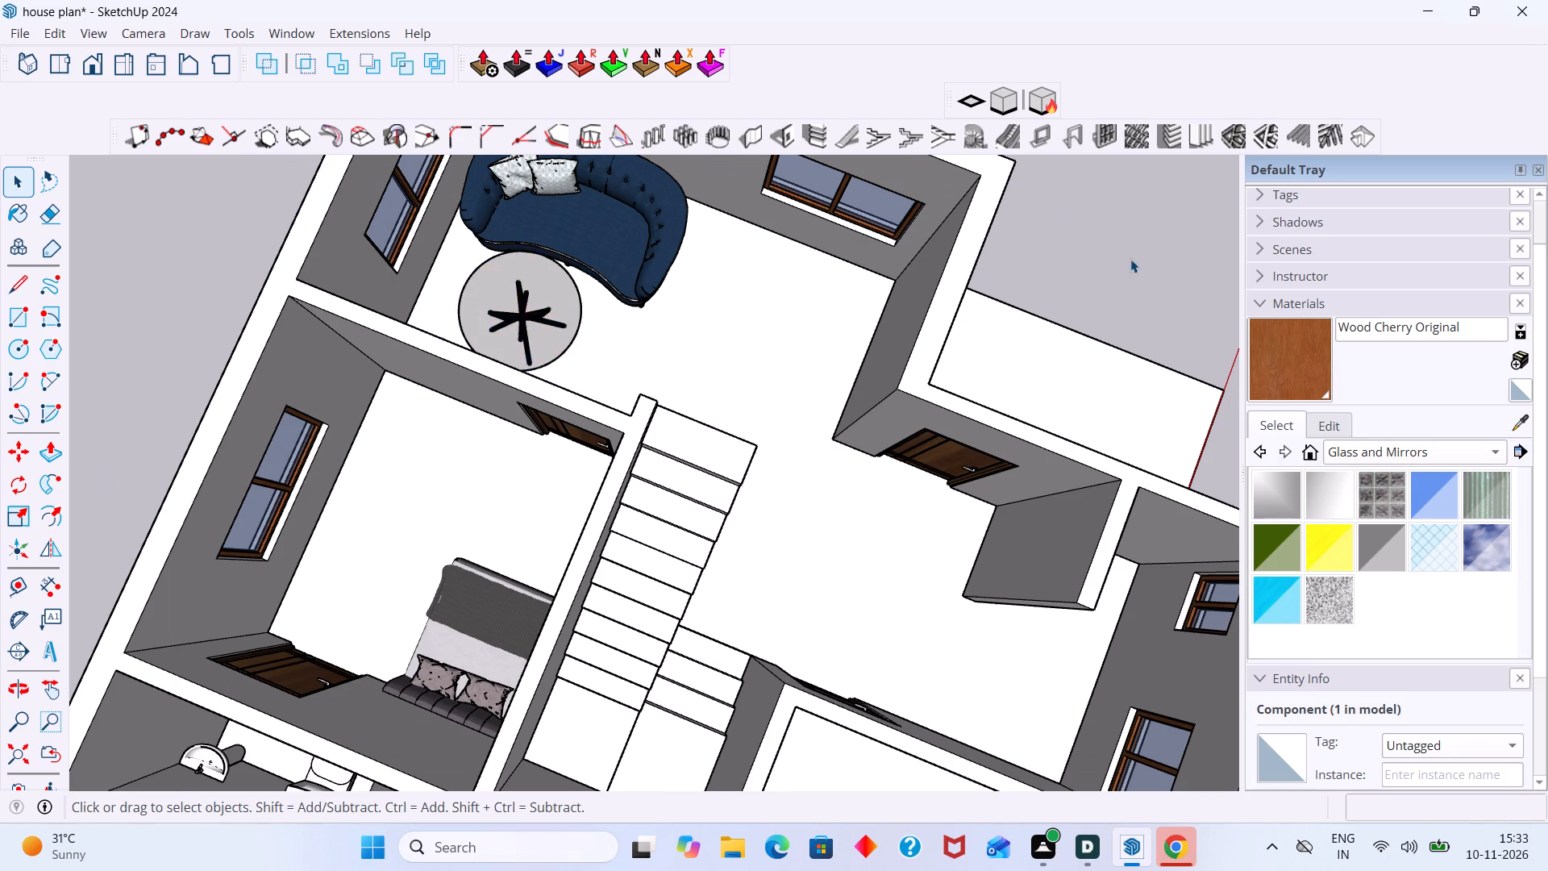
# Narrow the round glass table with red/blue scaling of 0.82, 1.00 and again 0.84, 1.00, shrinking it from the bedroom wall side.
pyautogui.scroll(-6, 1120, 259)
pyautogui.moveTo(888, 292); pyautogui.dragTo(528, 279, button='middle')
pyautogui.scroll(9, 740, 395)
pyautogui.moveTo(857, 396); pyautogui.dragTo(759, 342, button='middle')
pyautogui.scroll(2, 842, 435)
pyautogui.moveTo(848, 444); pyautogui.dragTo(784, 360, button='middle')
pyautogui.click(845, 496)
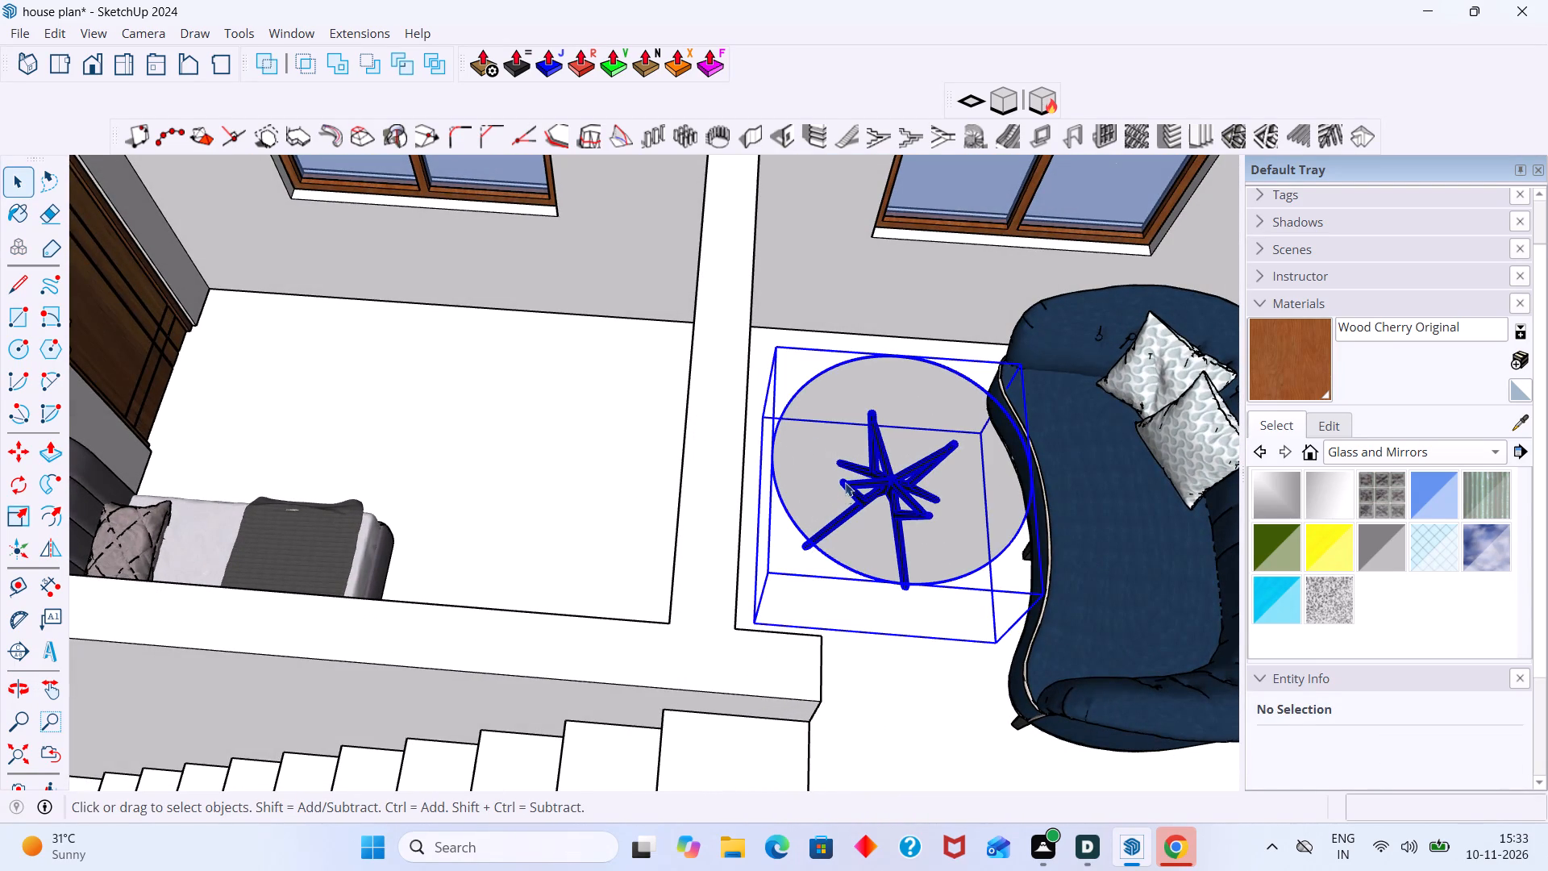
pyautogui.press('s')
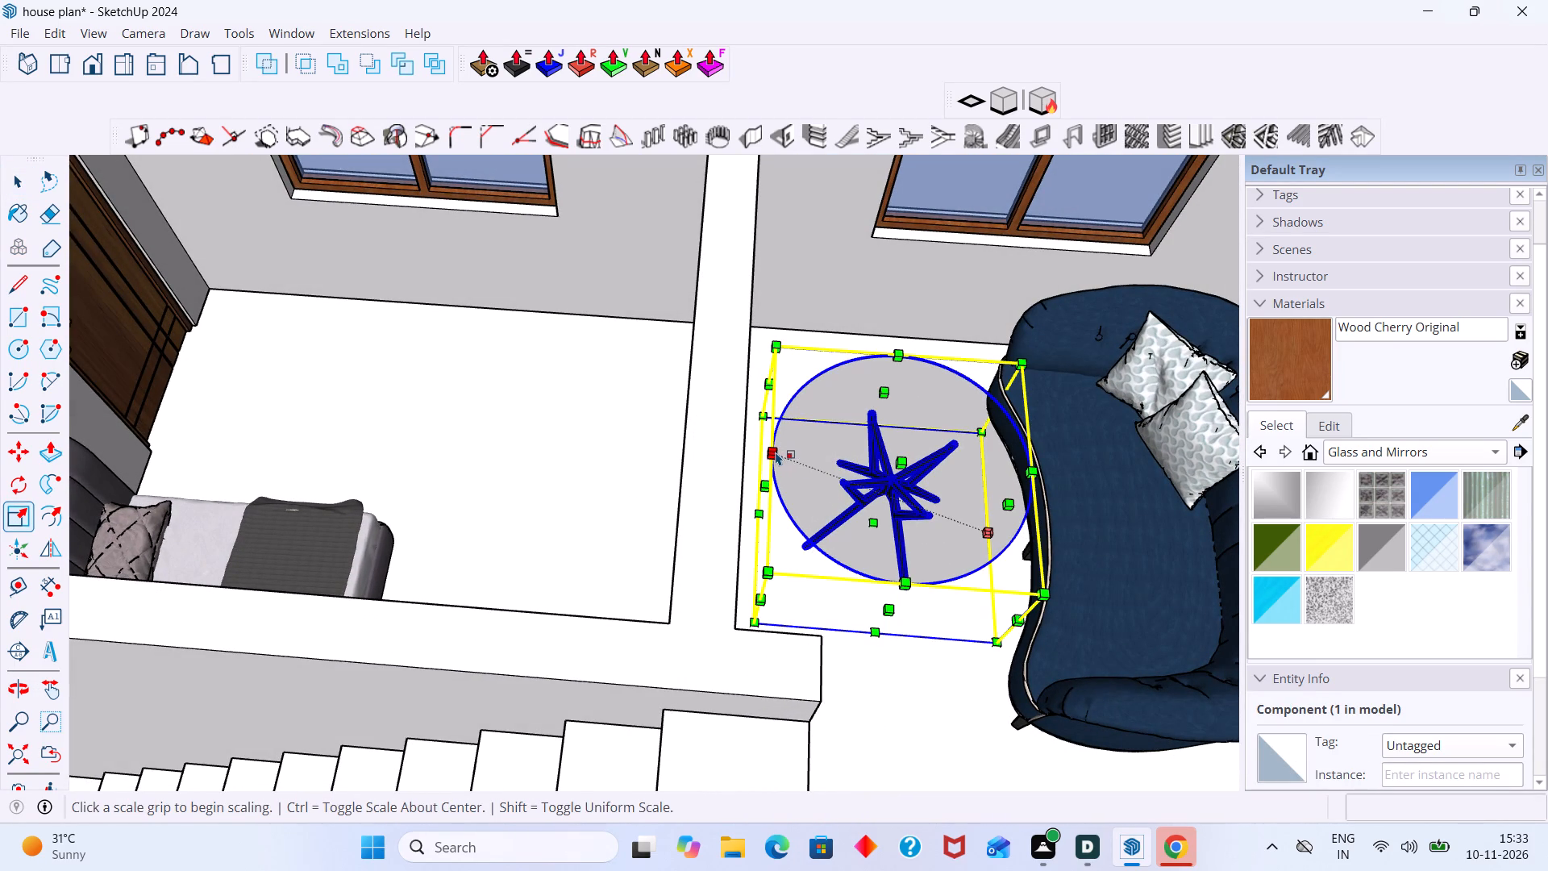
pyautogui.click(776, 452)
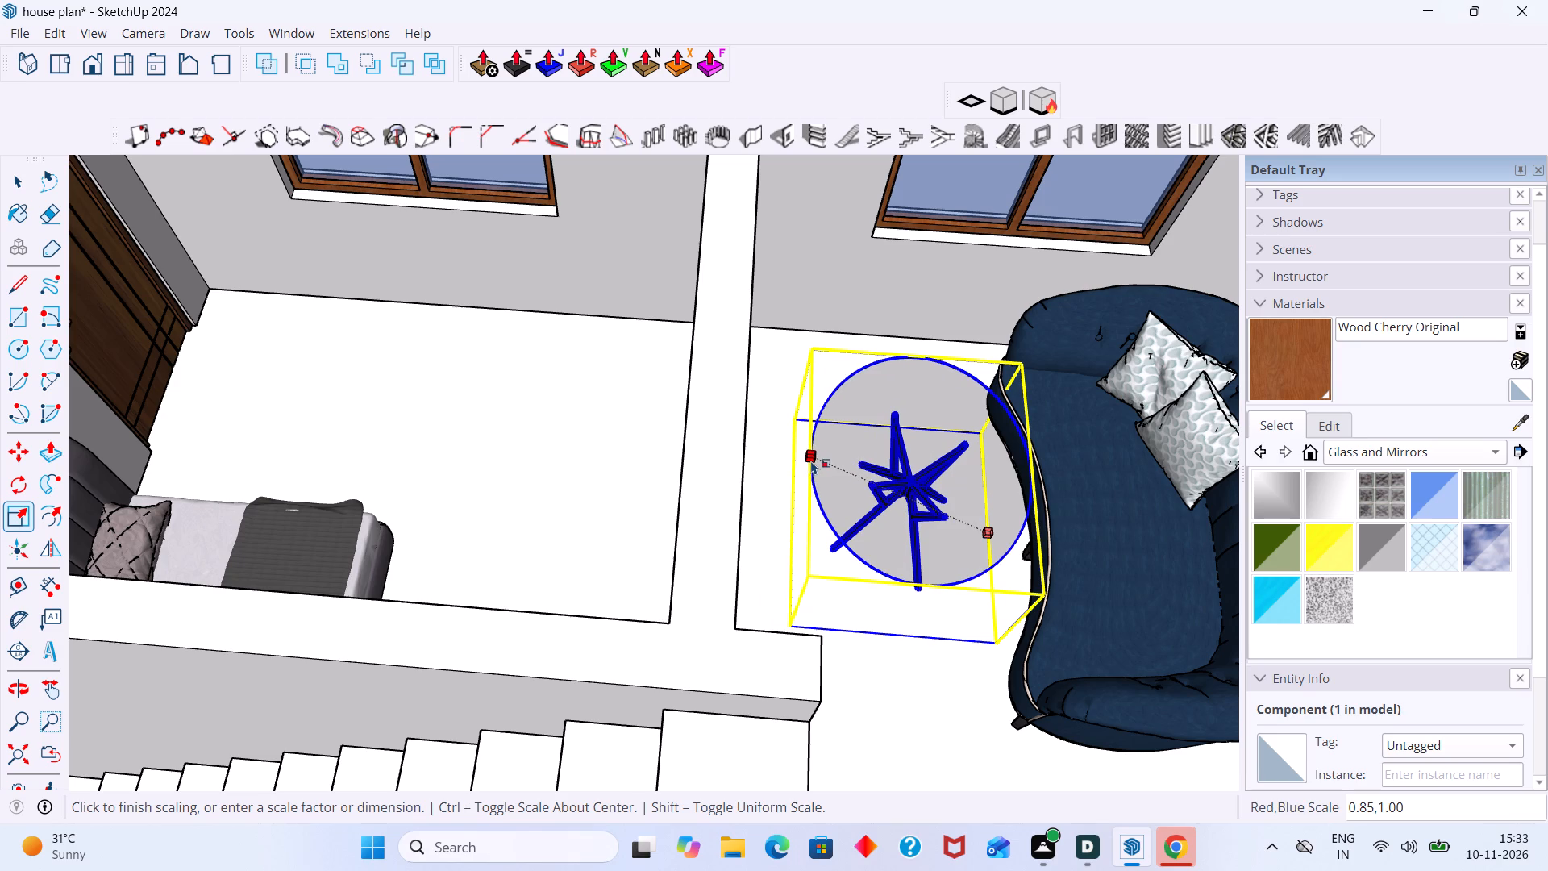
pyautogui.click(818, 464)
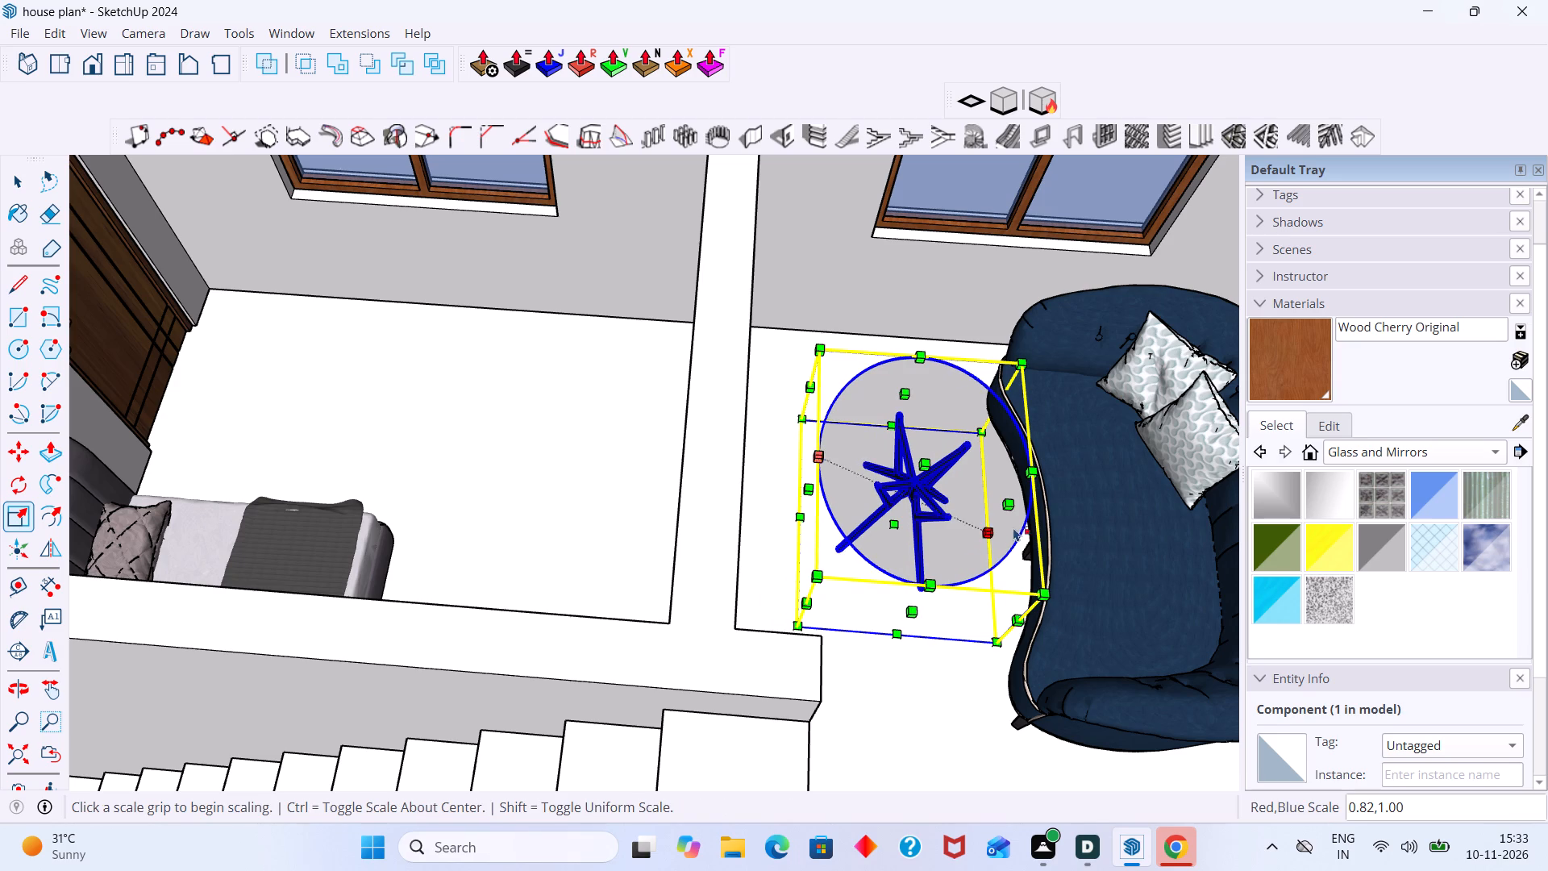
pyautogui.click(810, 458)
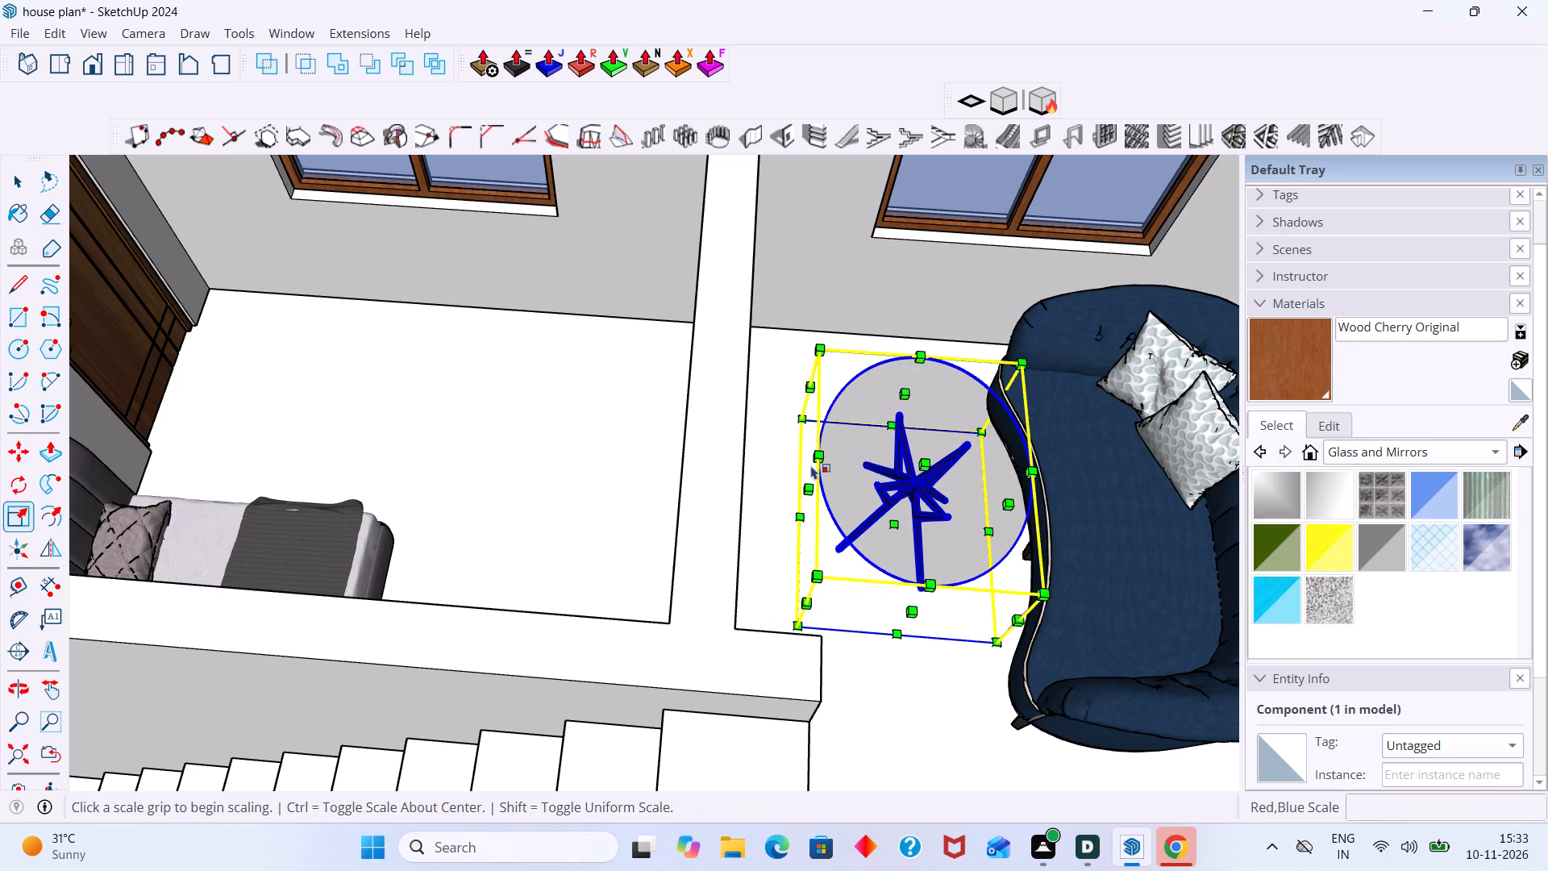
pyautogui.click(819, 457)
pyautogui.click(852, 461)
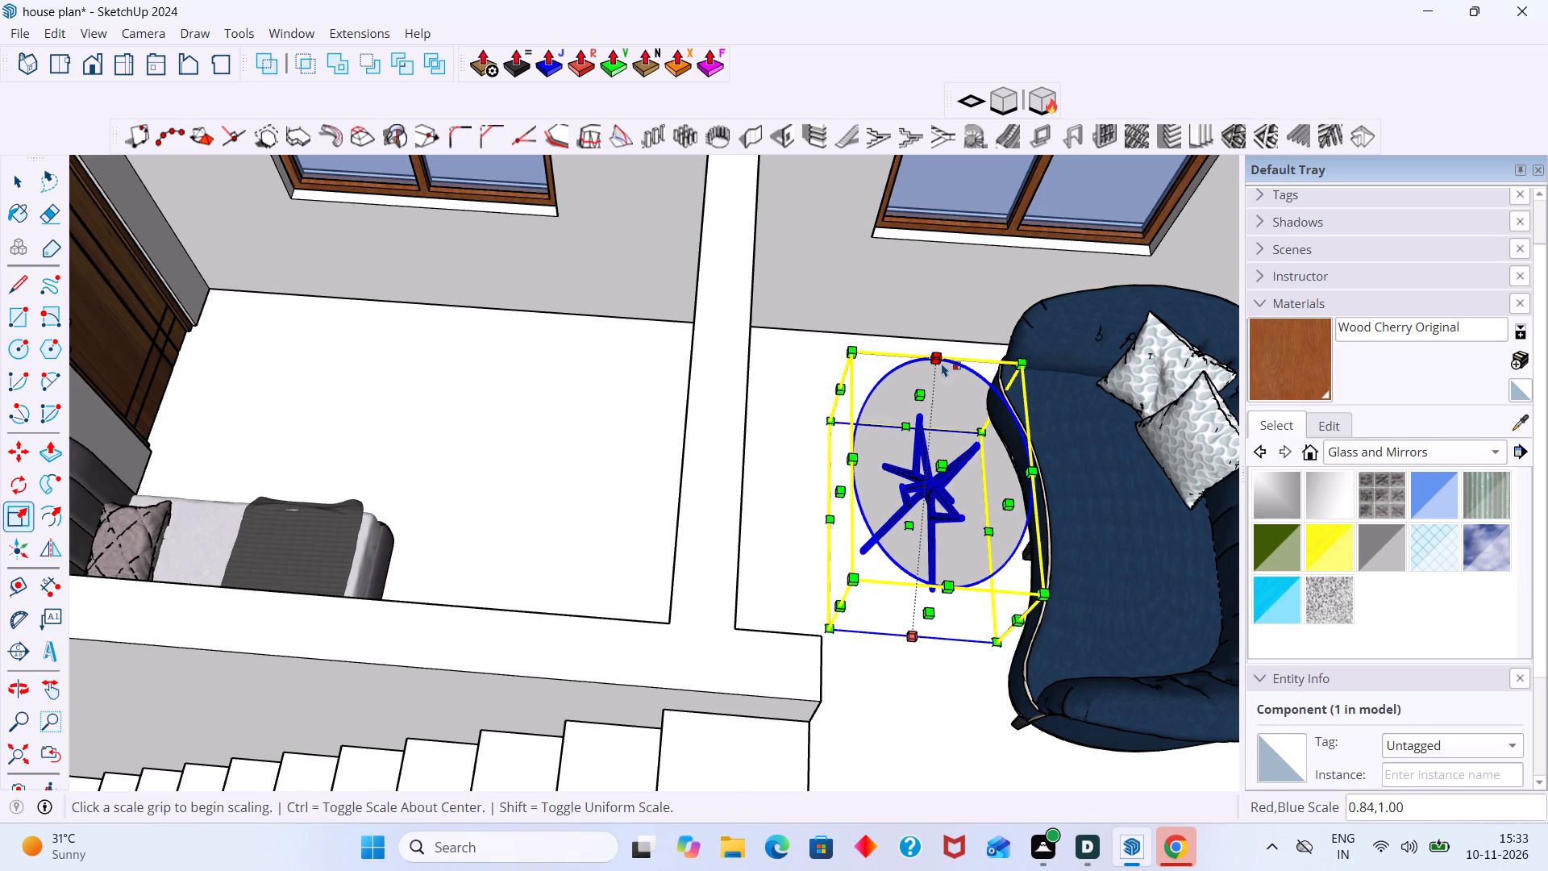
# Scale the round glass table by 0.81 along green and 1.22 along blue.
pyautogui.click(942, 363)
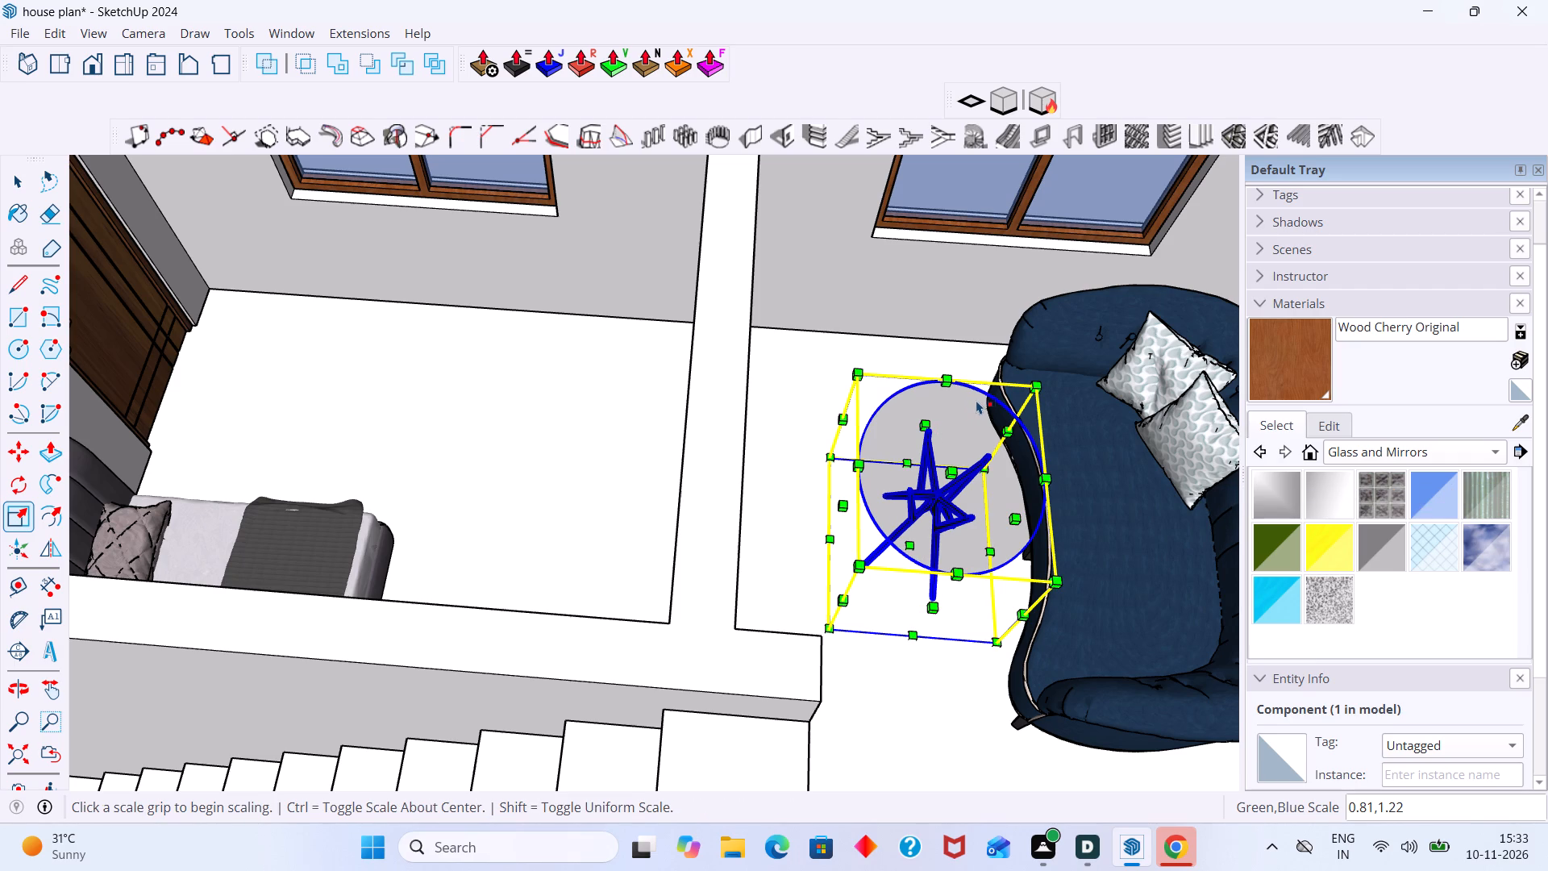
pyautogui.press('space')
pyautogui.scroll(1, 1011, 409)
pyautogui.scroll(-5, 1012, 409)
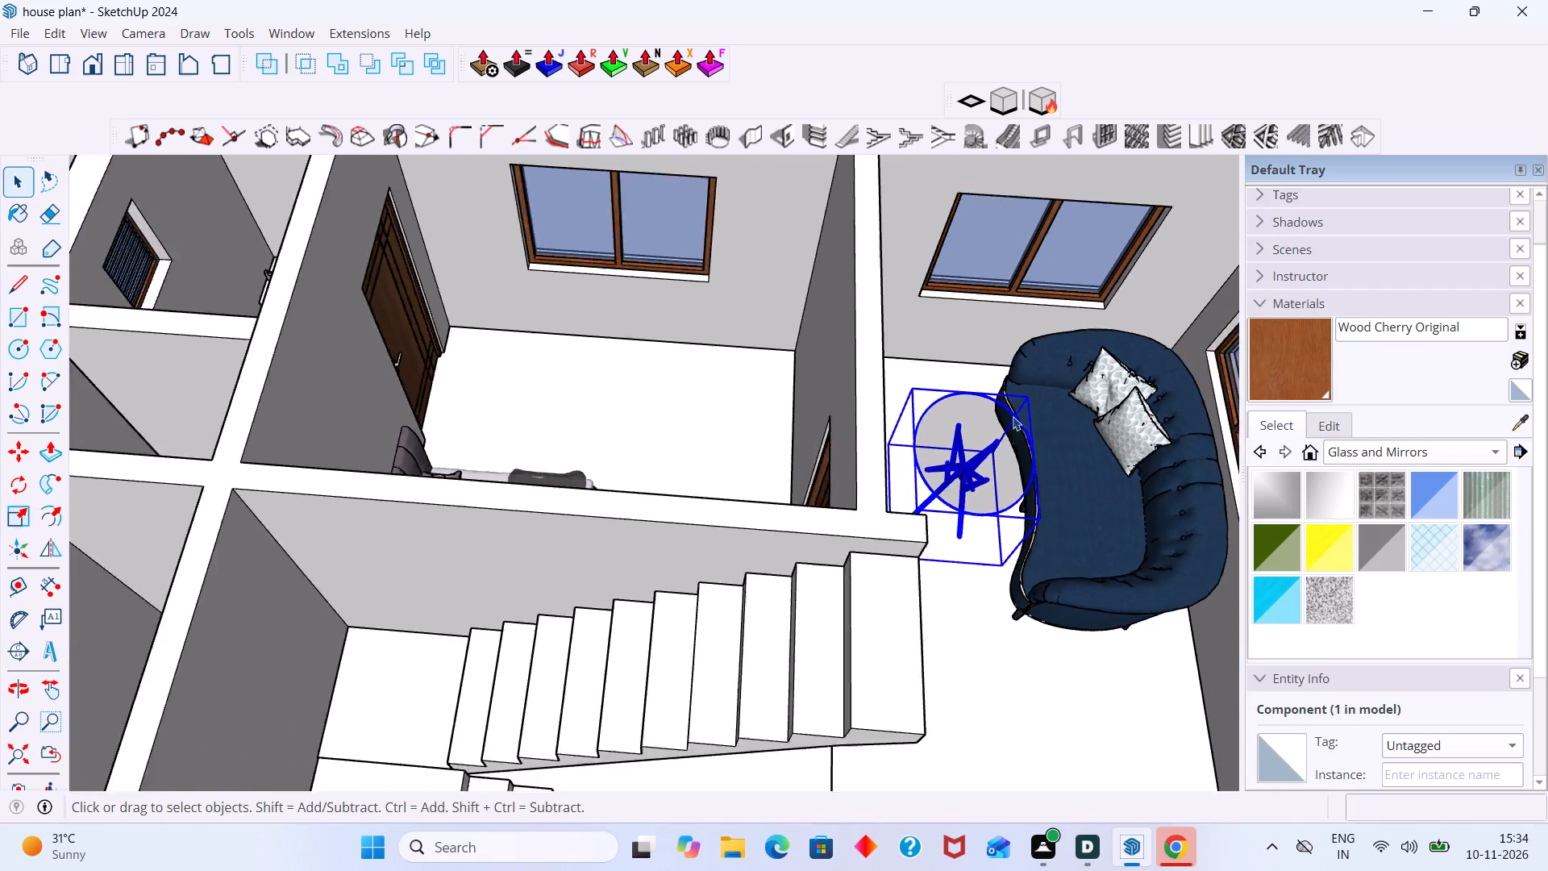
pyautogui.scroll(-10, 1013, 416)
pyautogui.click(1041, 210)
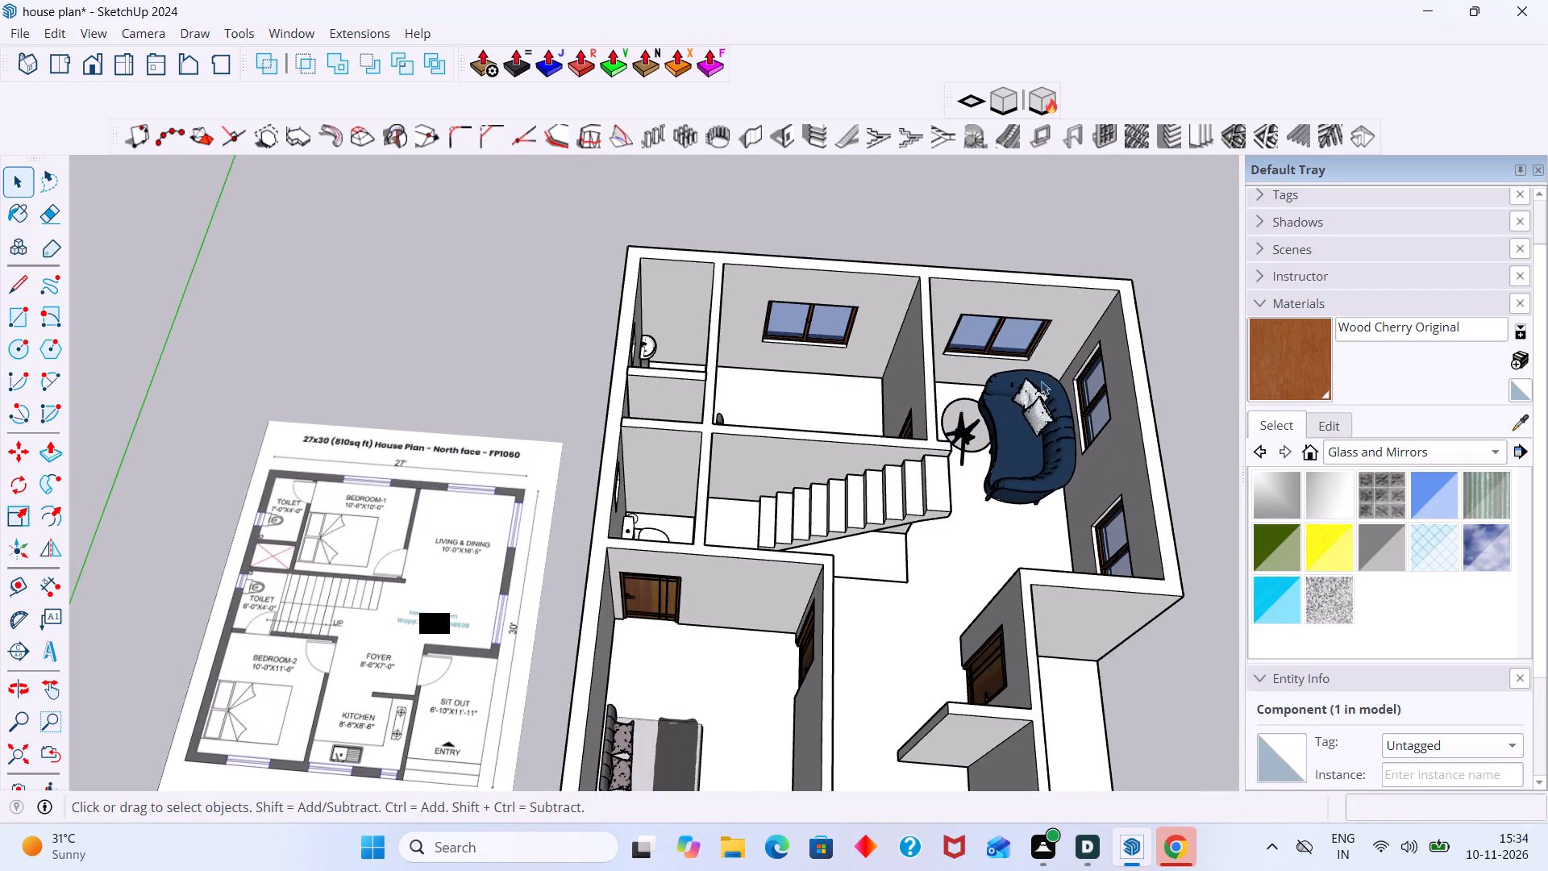
# Examine the scaled table's height and proportions beside the sofa, up close and within the whole house.
pyautogui.scroll(11, 1017, 388)
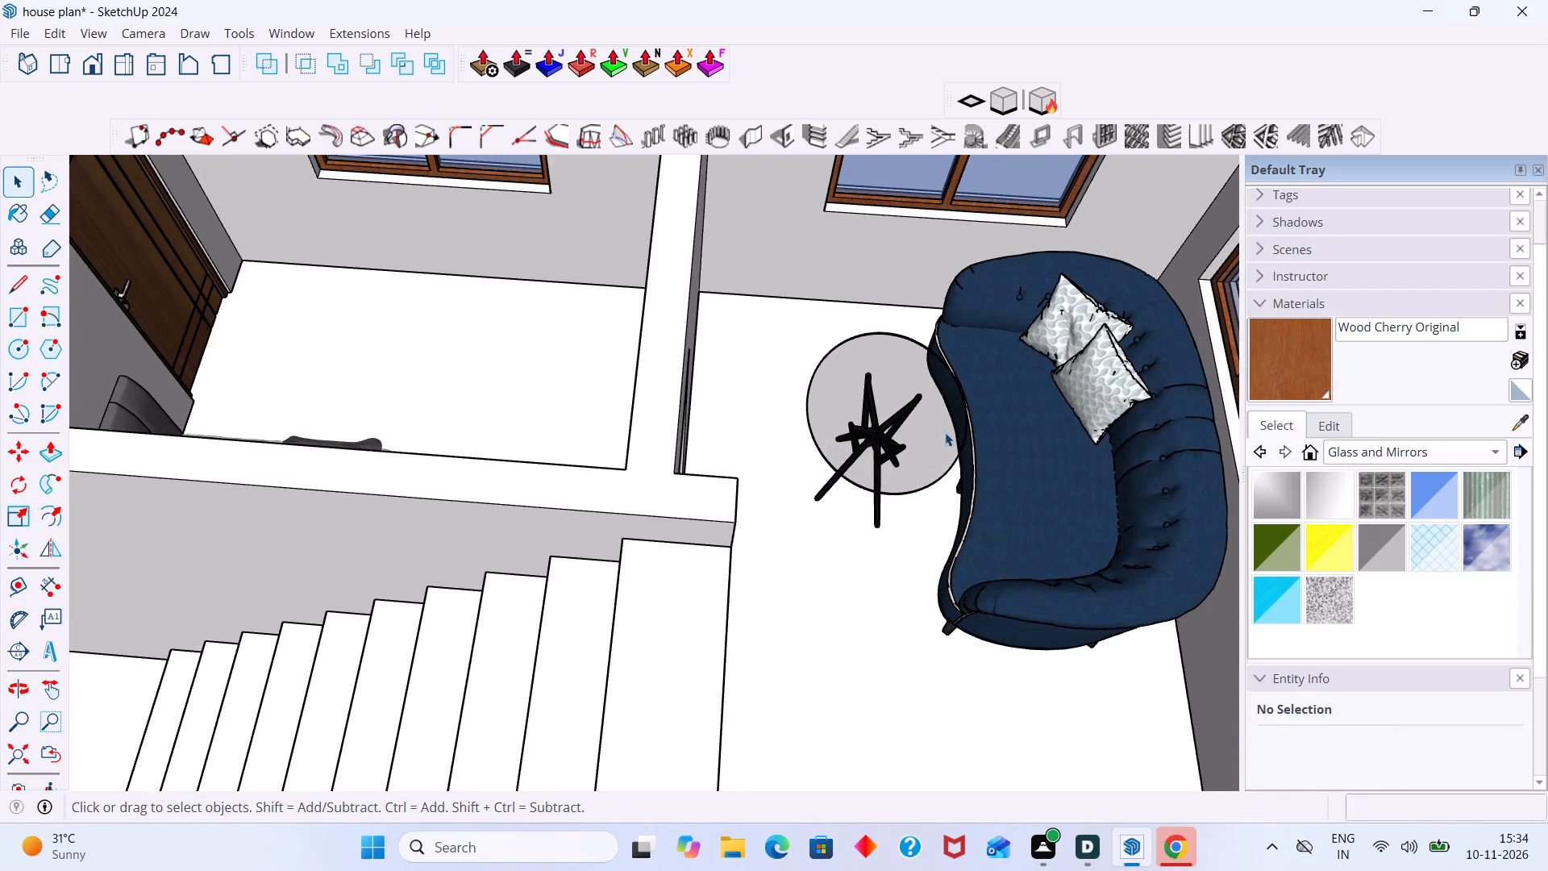
pyautogui.scroll(6, 945, 432)
pyautogui.moveTo(932, 448); pyautogui.dragTo(838, 332, button='middle')
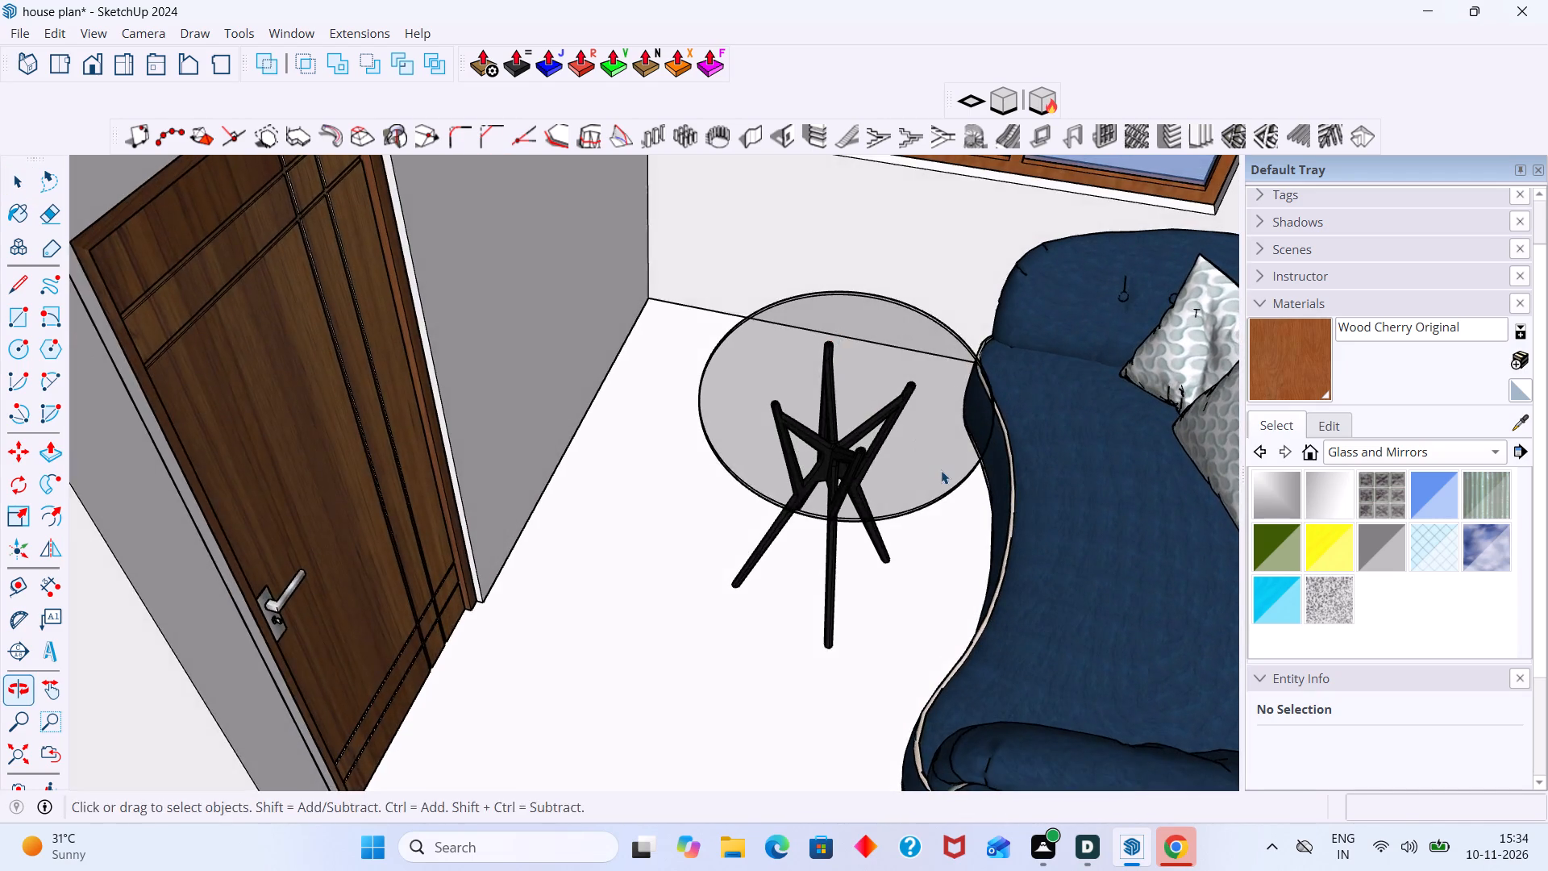
pyautogui.moveTo(943, 470); pyautogui.dragTo(943, 443, button='middle')
pyautogui.scroll(2, 943, 469)
pyautogui.moveTo(929, 498); pyautogui.dragTo(938, 403, button='middle')
pyautogui.scroll(5, 888, 386)
pyautogui.moveTo(826, 399); pyautogui.dragTo(910, 399, button='middle')
pyautogui.scroll(-16, 901, 382)
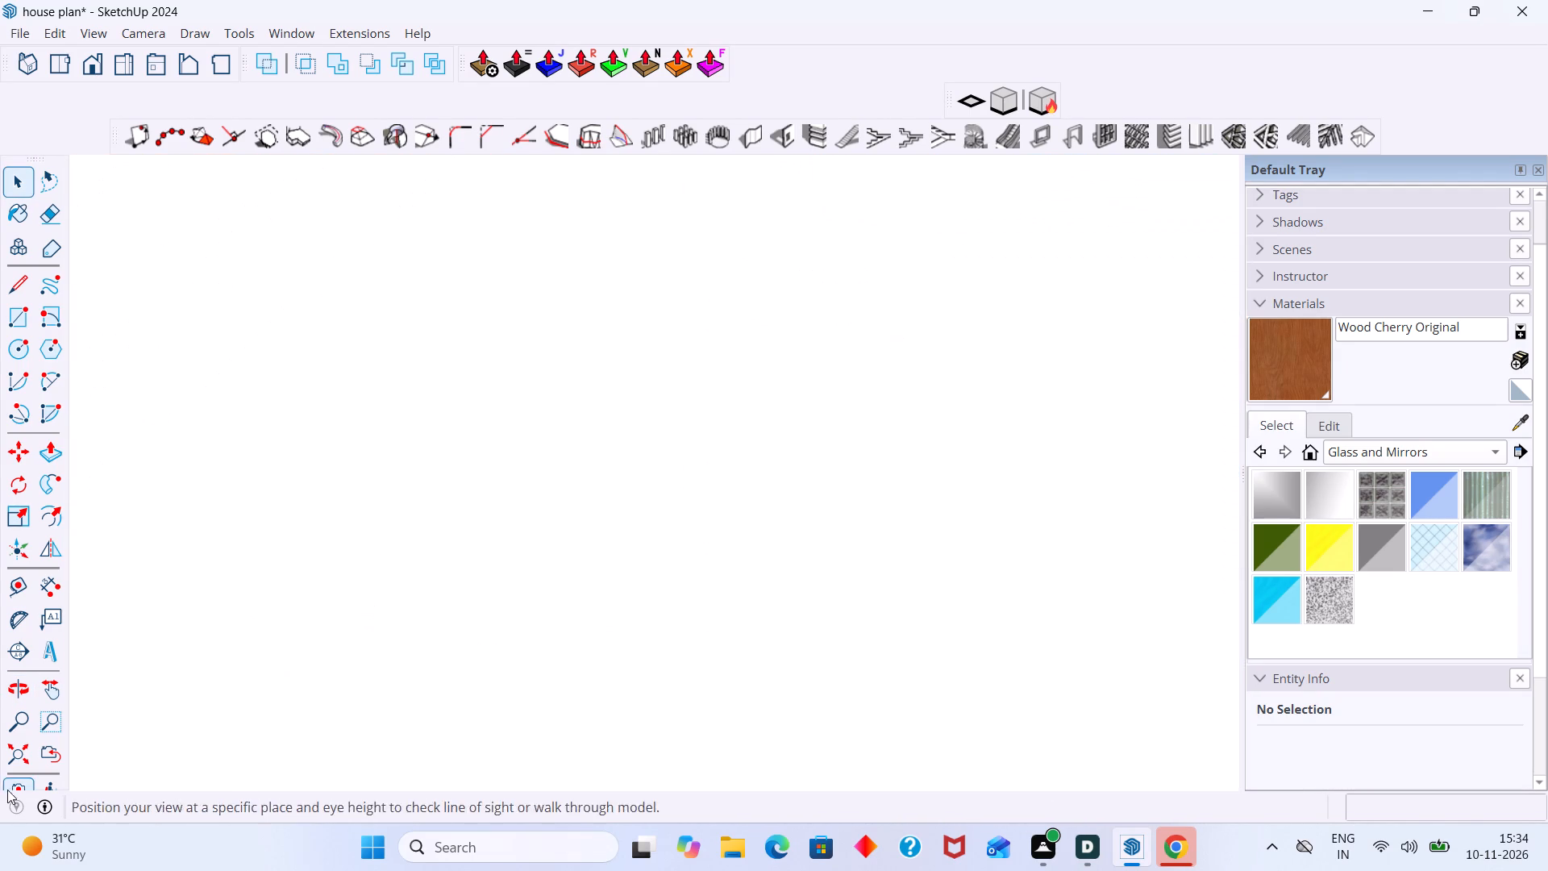
pyautogui.click(29, 750)
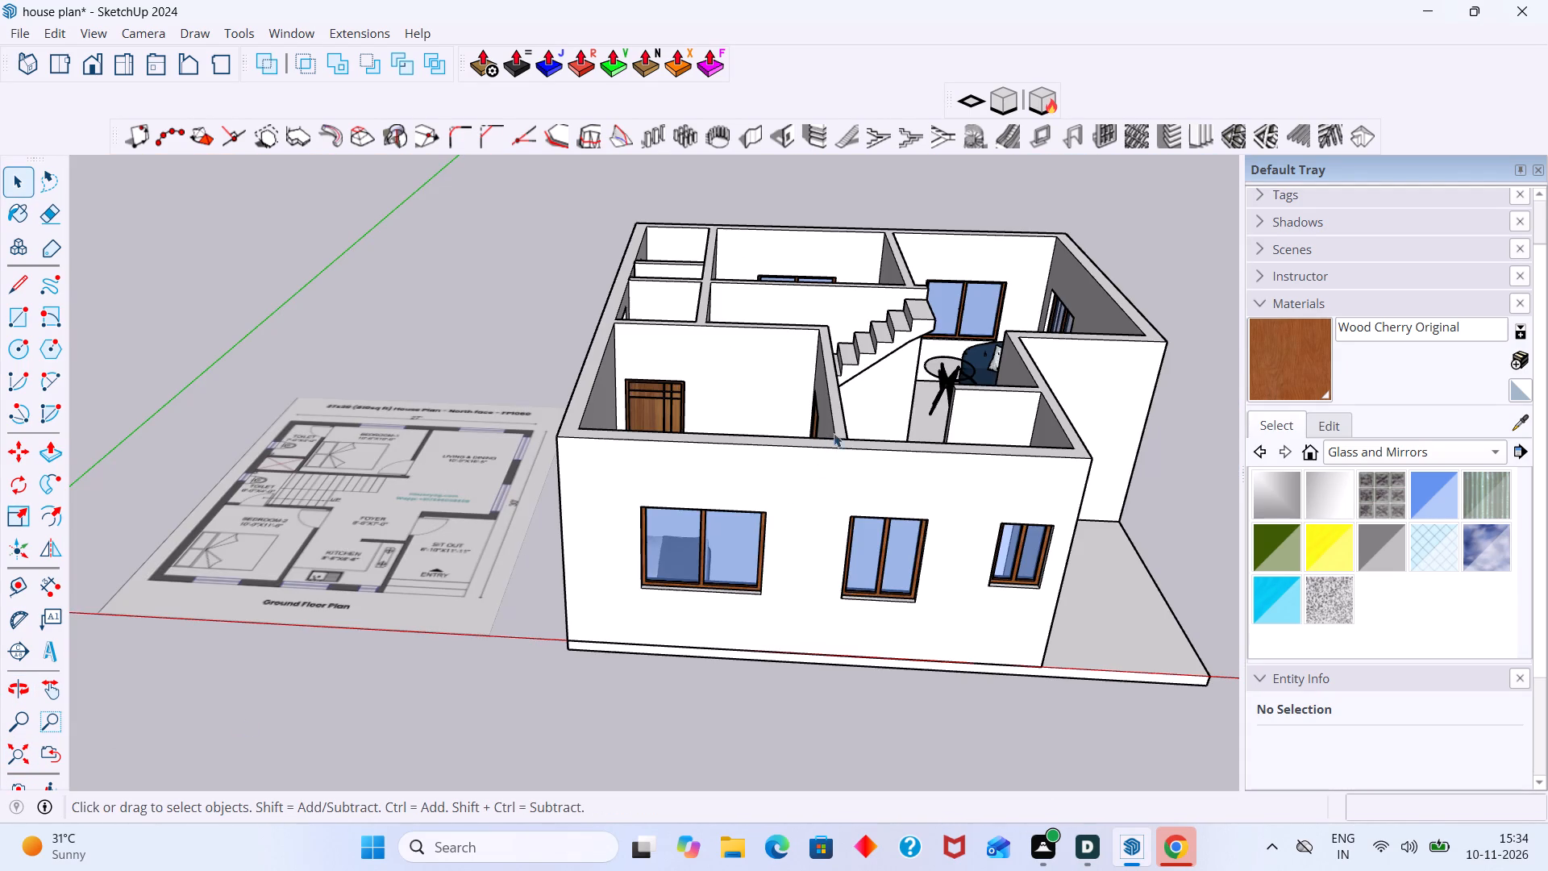
pyautogui.scroll(20, 960, 394)
pyautogui.scroll(5, 960, 394)
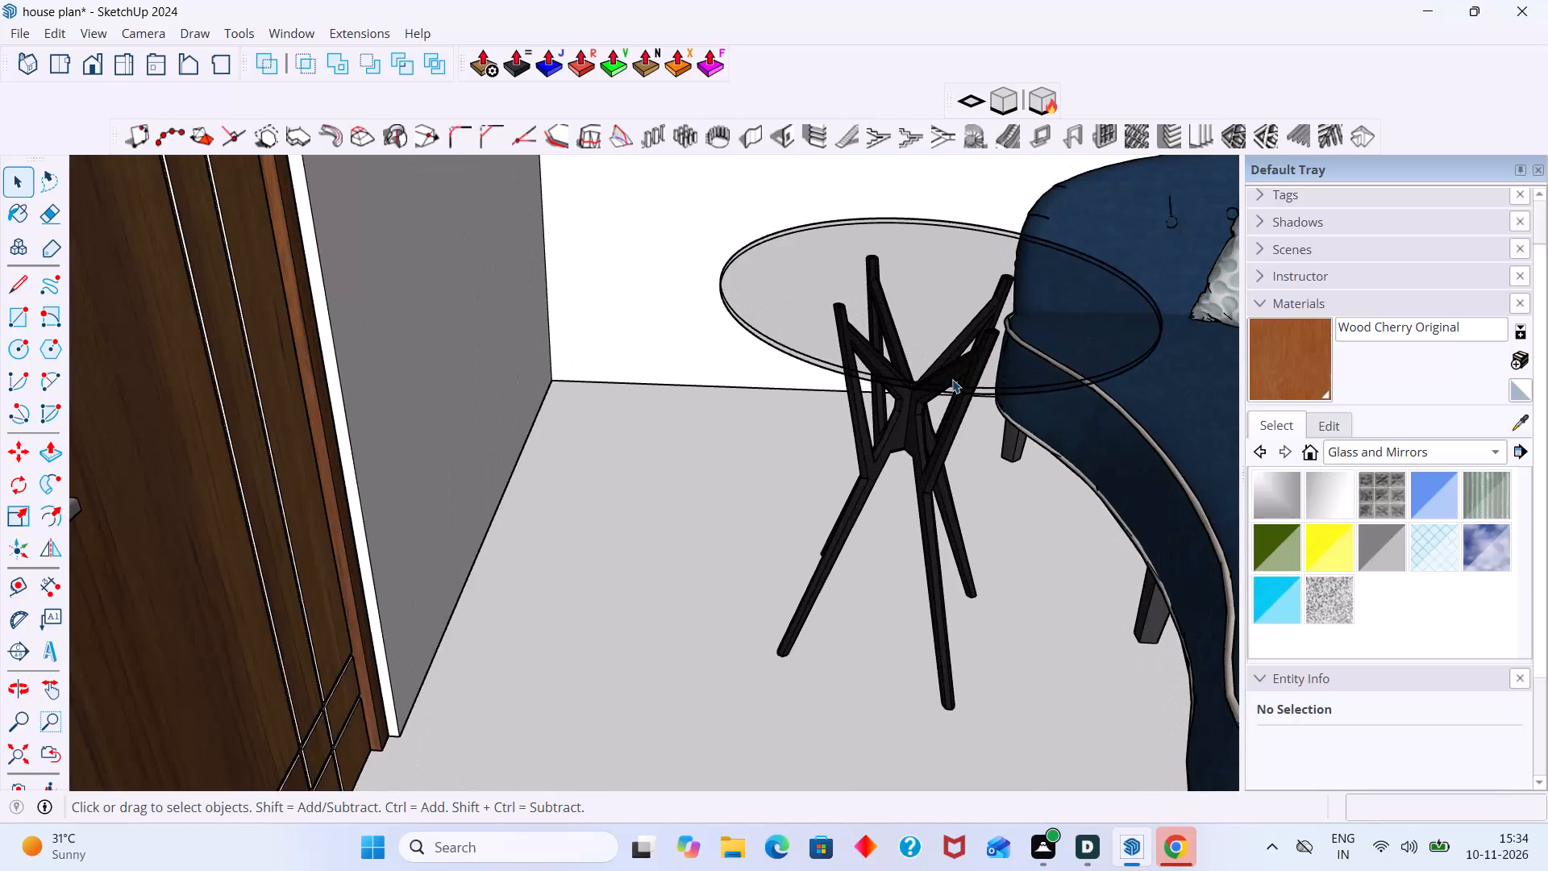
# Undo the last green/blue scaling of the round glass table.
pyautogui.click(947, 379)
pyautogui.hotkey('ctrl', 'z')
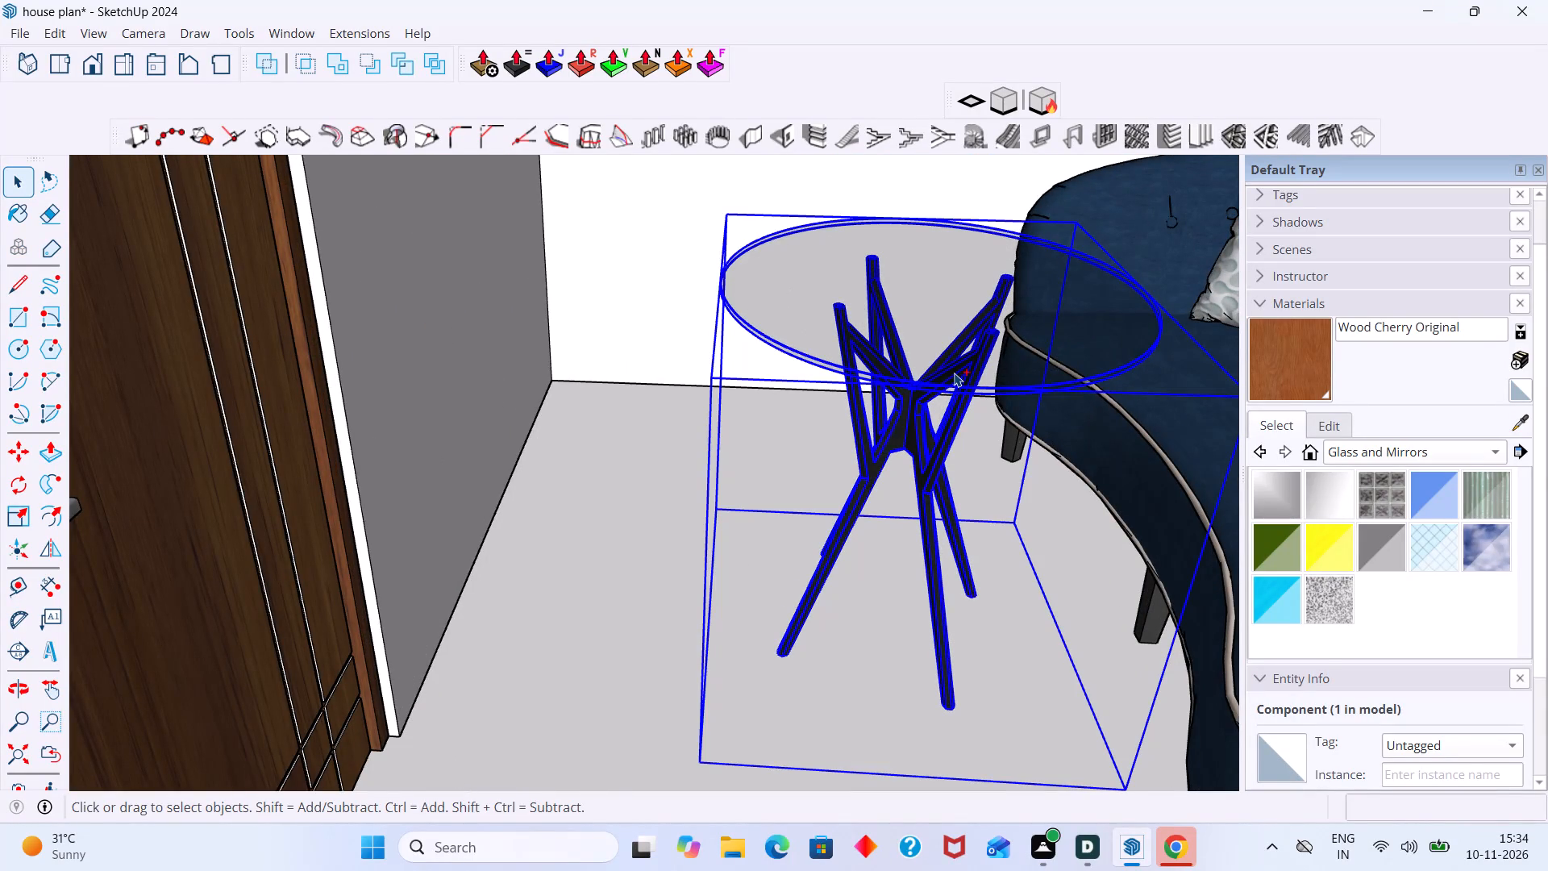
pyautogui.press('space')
# Examine the glass table's proportions and its spacing from the sofa and living room walls from several angles.
pyautogui.scroll(-7, 921, 400)
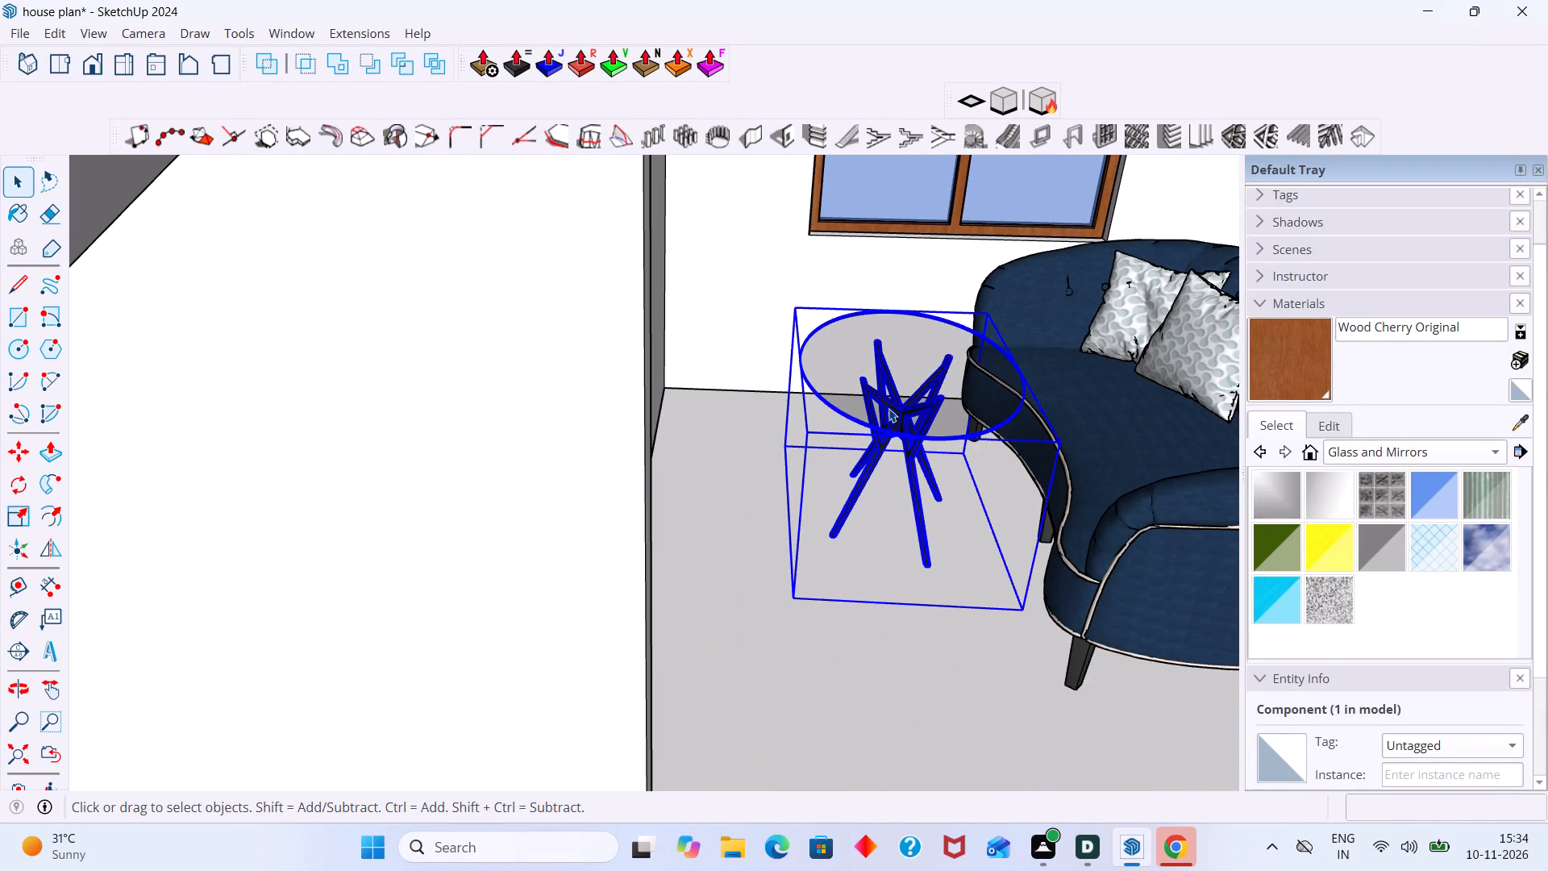
pyautogui.scroll(-13, 893, 408)
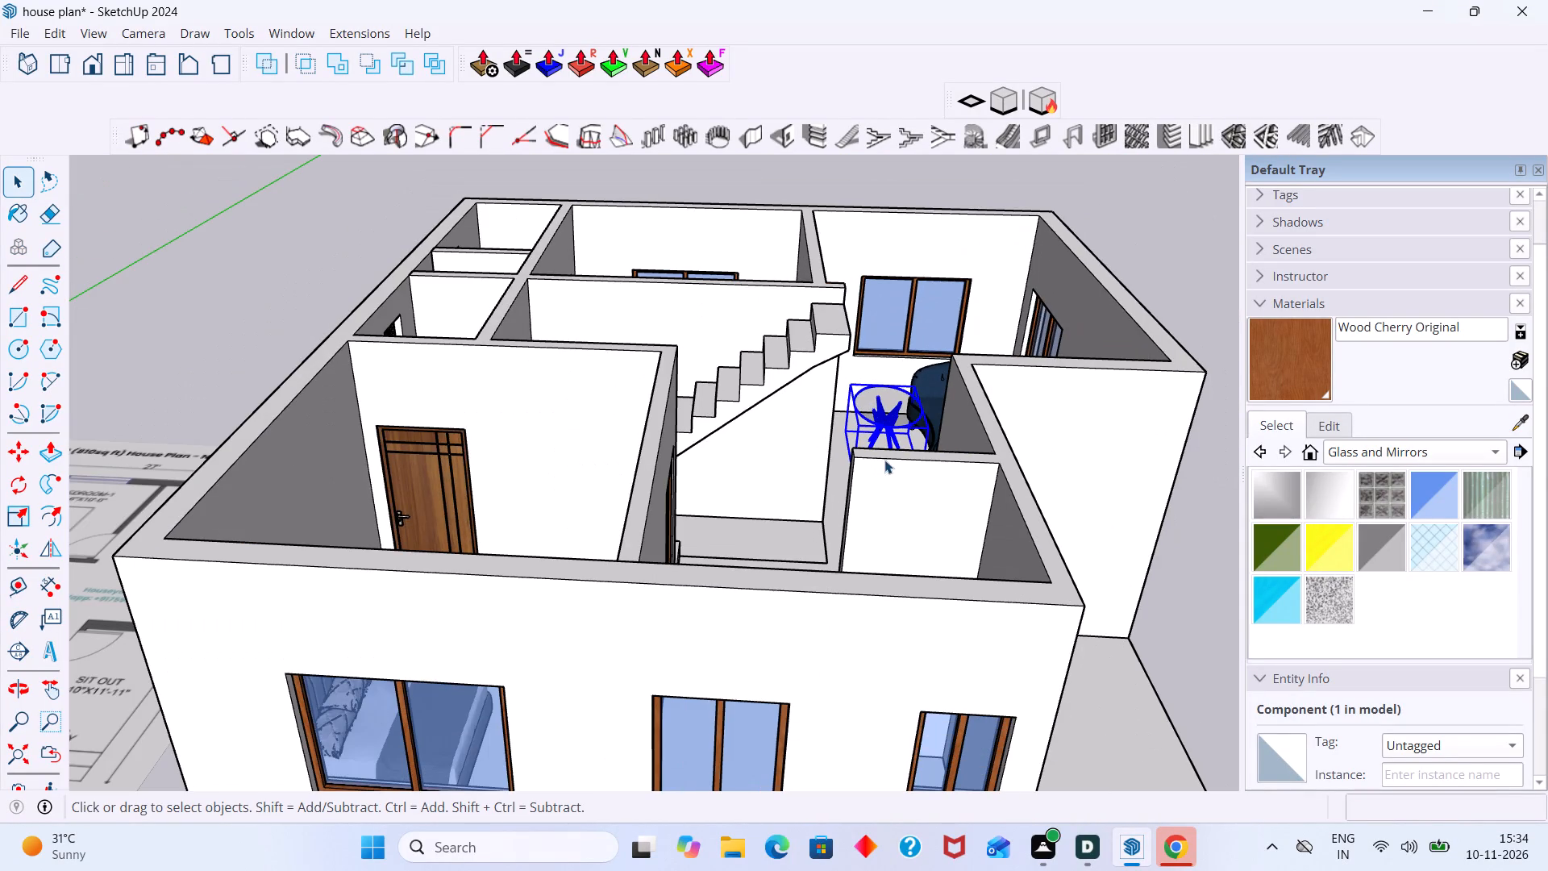
pyautogui.click(1205, 246)
pyautogui.scroll(4, 874, 396)
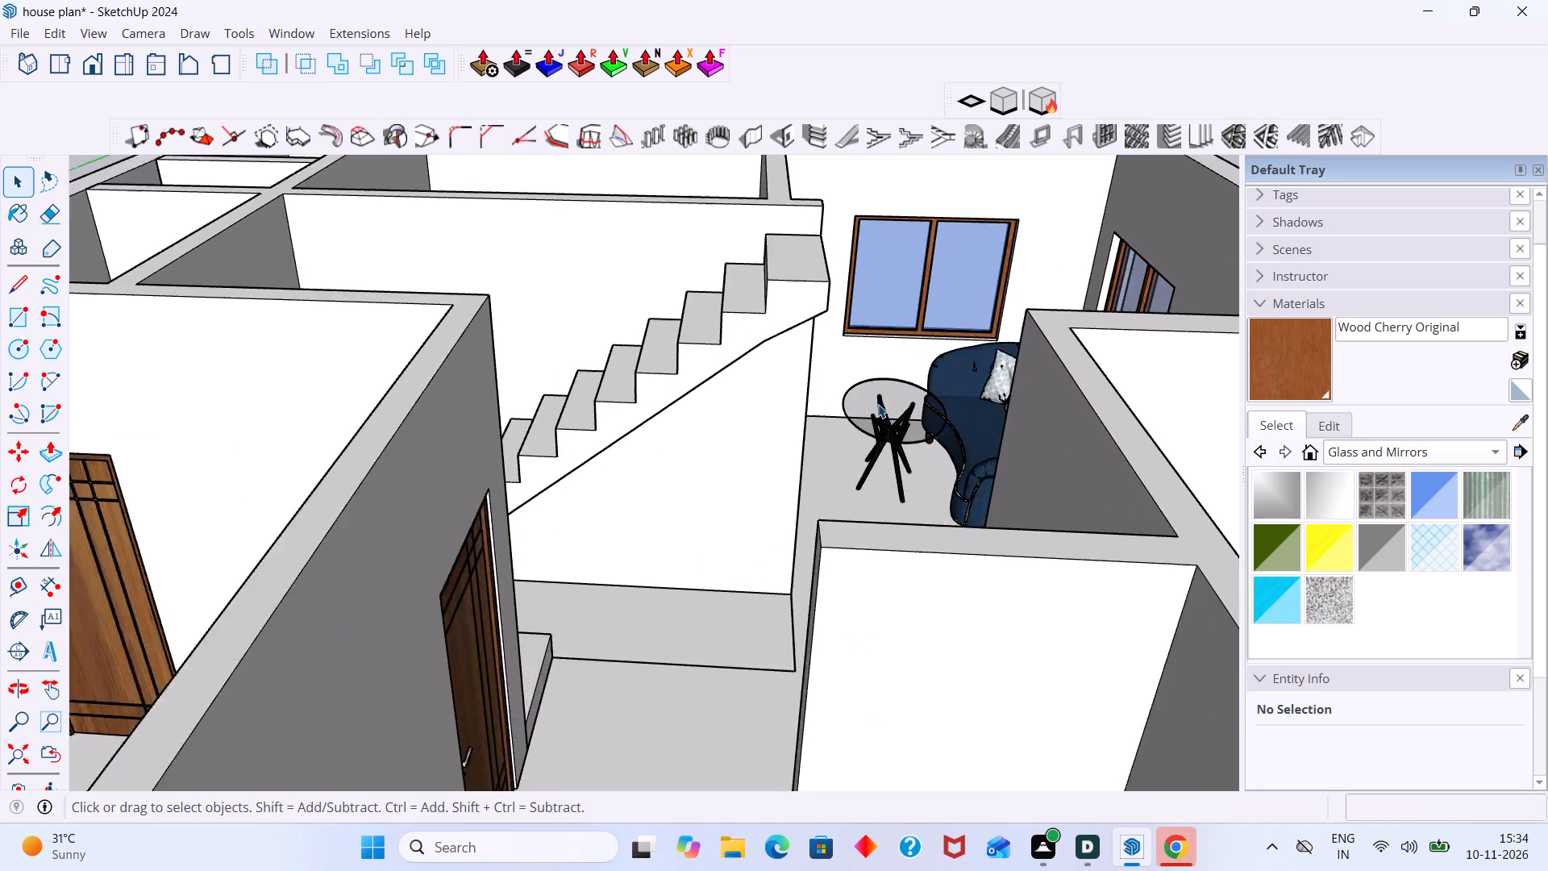
pyautogui.scroll(11, 878, 404)
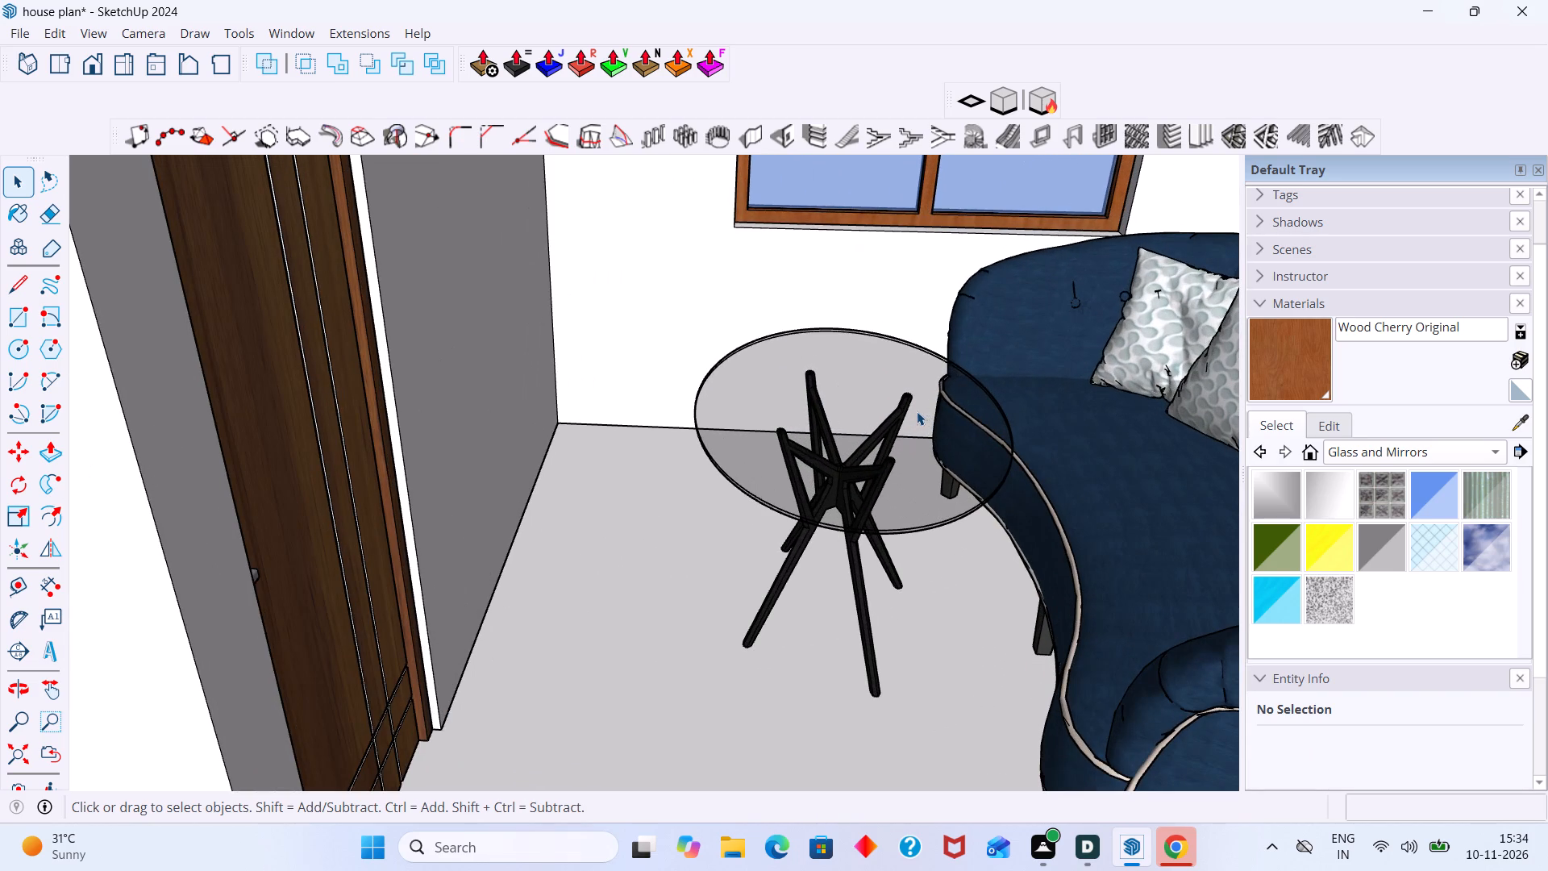
pyautogui.scroll(1, 747, 451)
pyautogui.scroll(-10, 757, 455)
pyautogui.scroll(2, 859, 444)
pyautogui.scroll(-4, 791, 364)
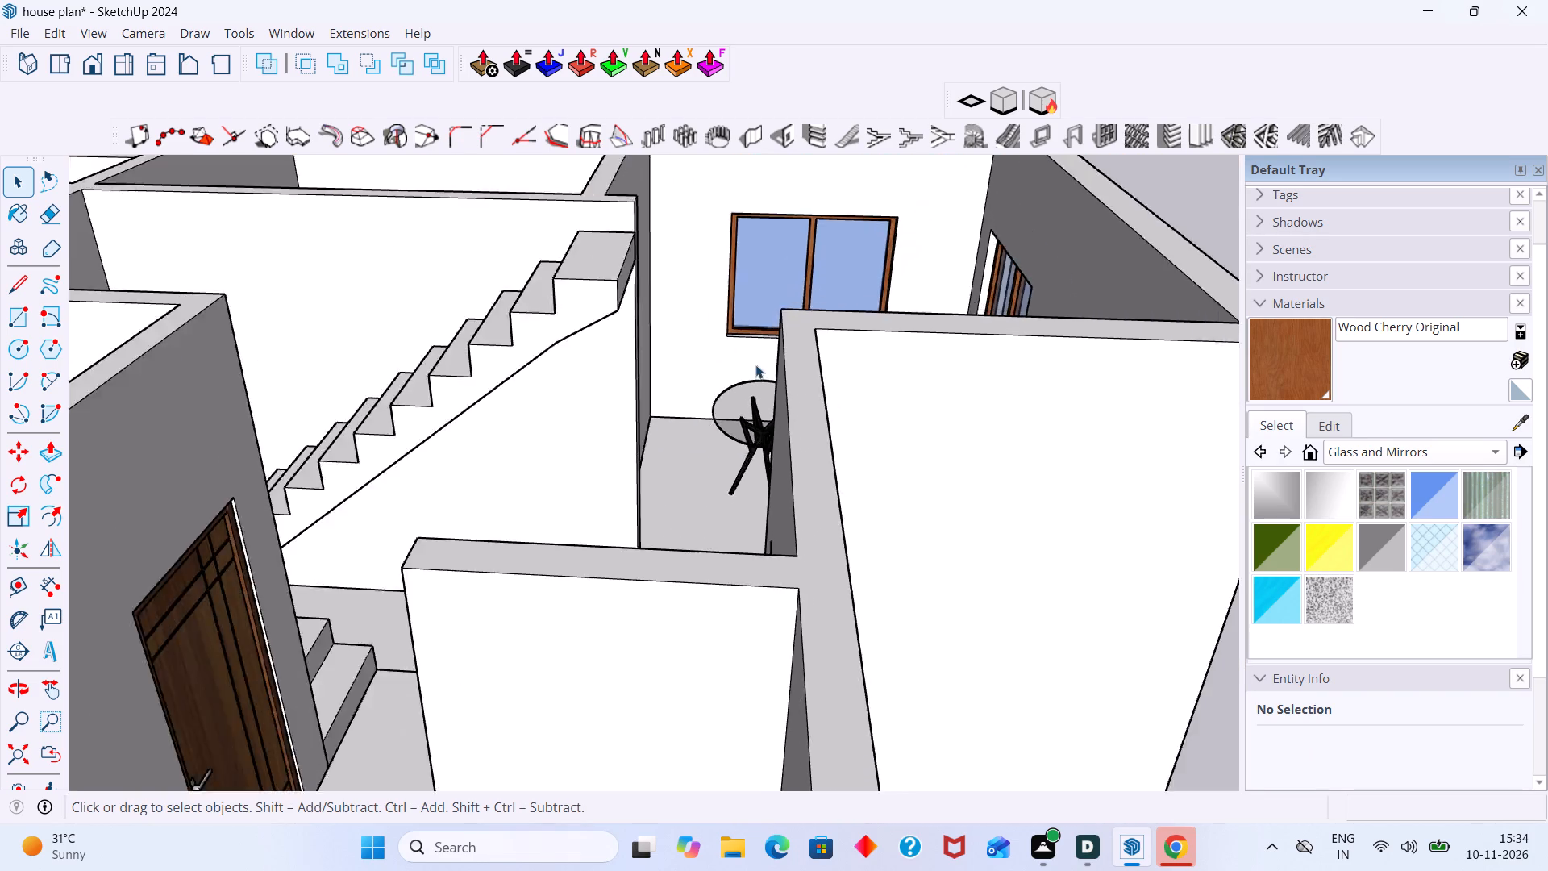
pyautogui.scroll(-4, 755, 365)
pyautogui.moveTo(801, 391); pyautogui.dragTo(821, 402, button='middle')
pyautogui.scroll(13, 768, 373)
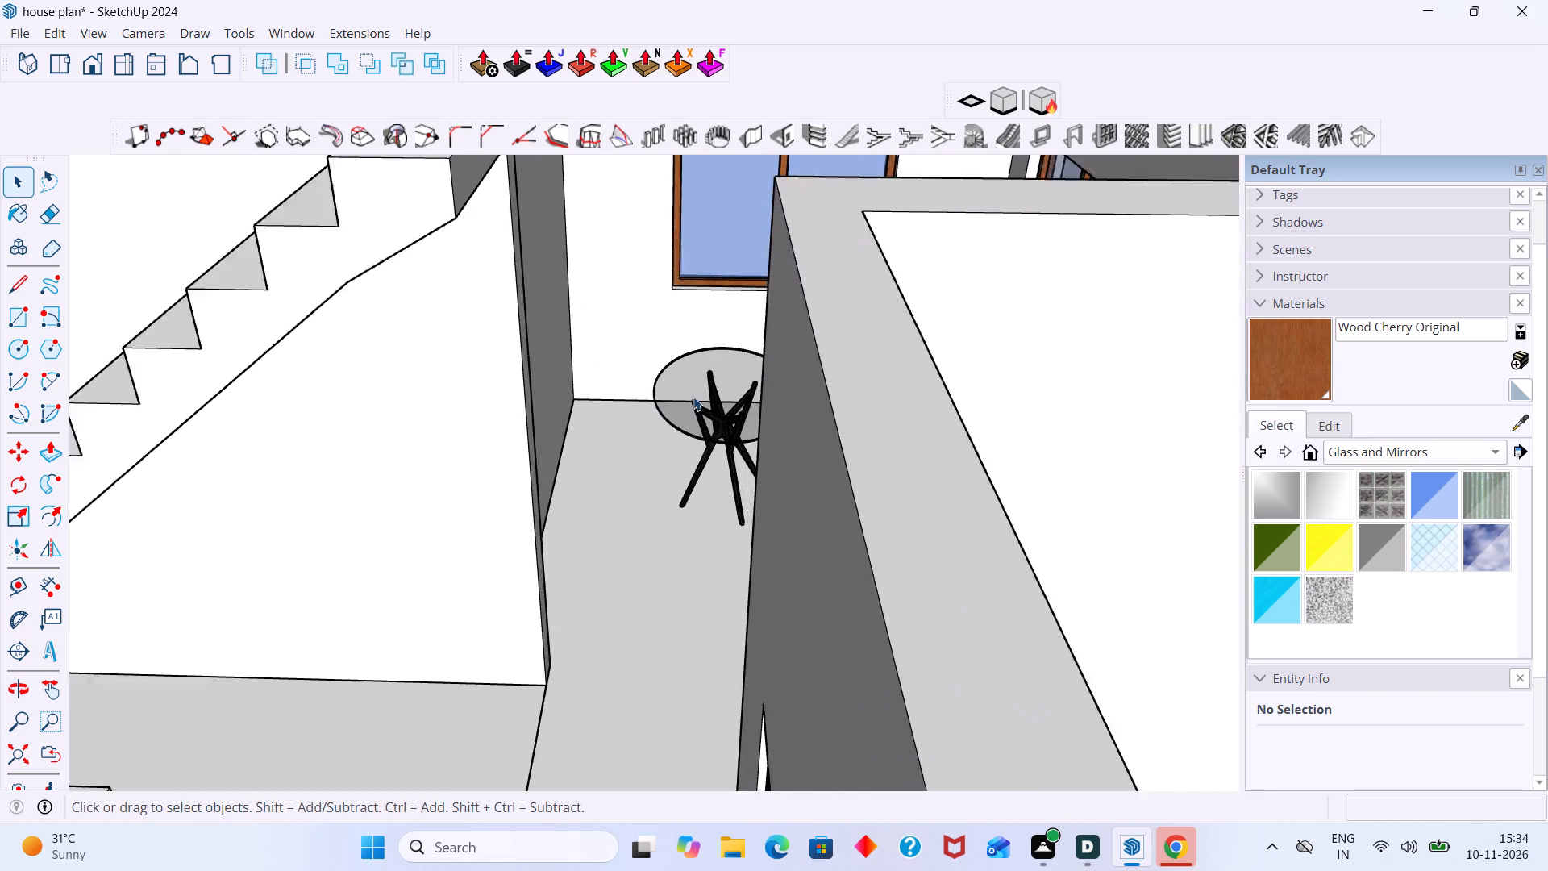
pyautogui.scroll(4, 693, 397)
pyautogui.scroll(-18, 693, 390)
pyautogui.moveTo(556, 340); pyautogui.dragTo(573, 339, button='middle')
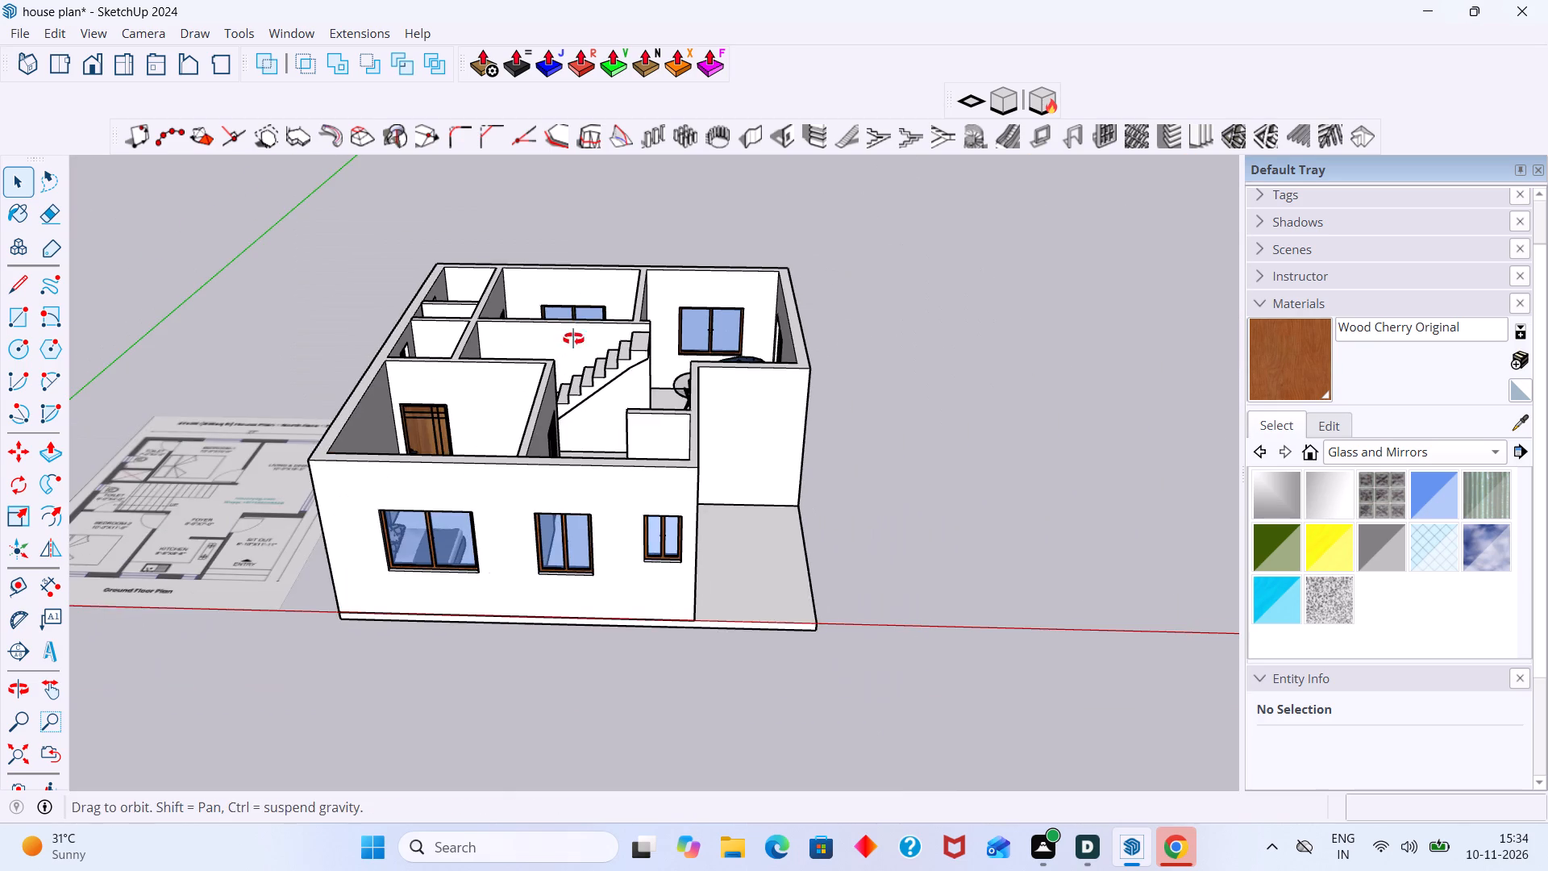
pyautogui.moveTo(573, 339); pyautogui.dragTo(672, 340, button='middle')
pyautogui.scroll(-5, 591, 362)
pyautogui.scroll(11, 643, 354)
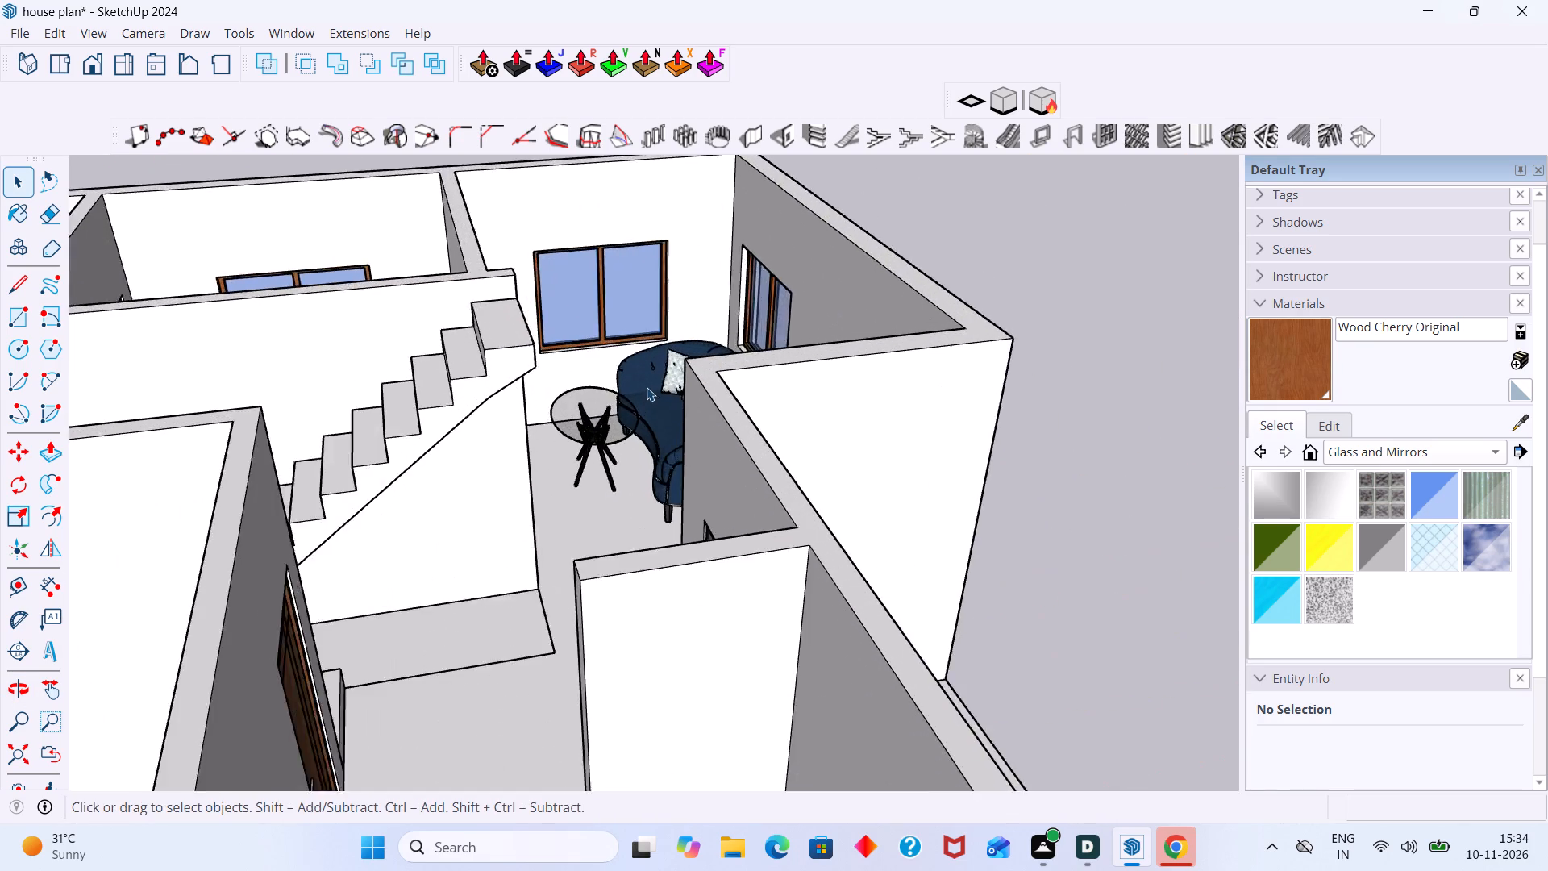
pyautogui.scroll(3, 647, 387)
pyautogui.moveTo(649, 409); pyautogui.dragTo(483, 537, button='middle')
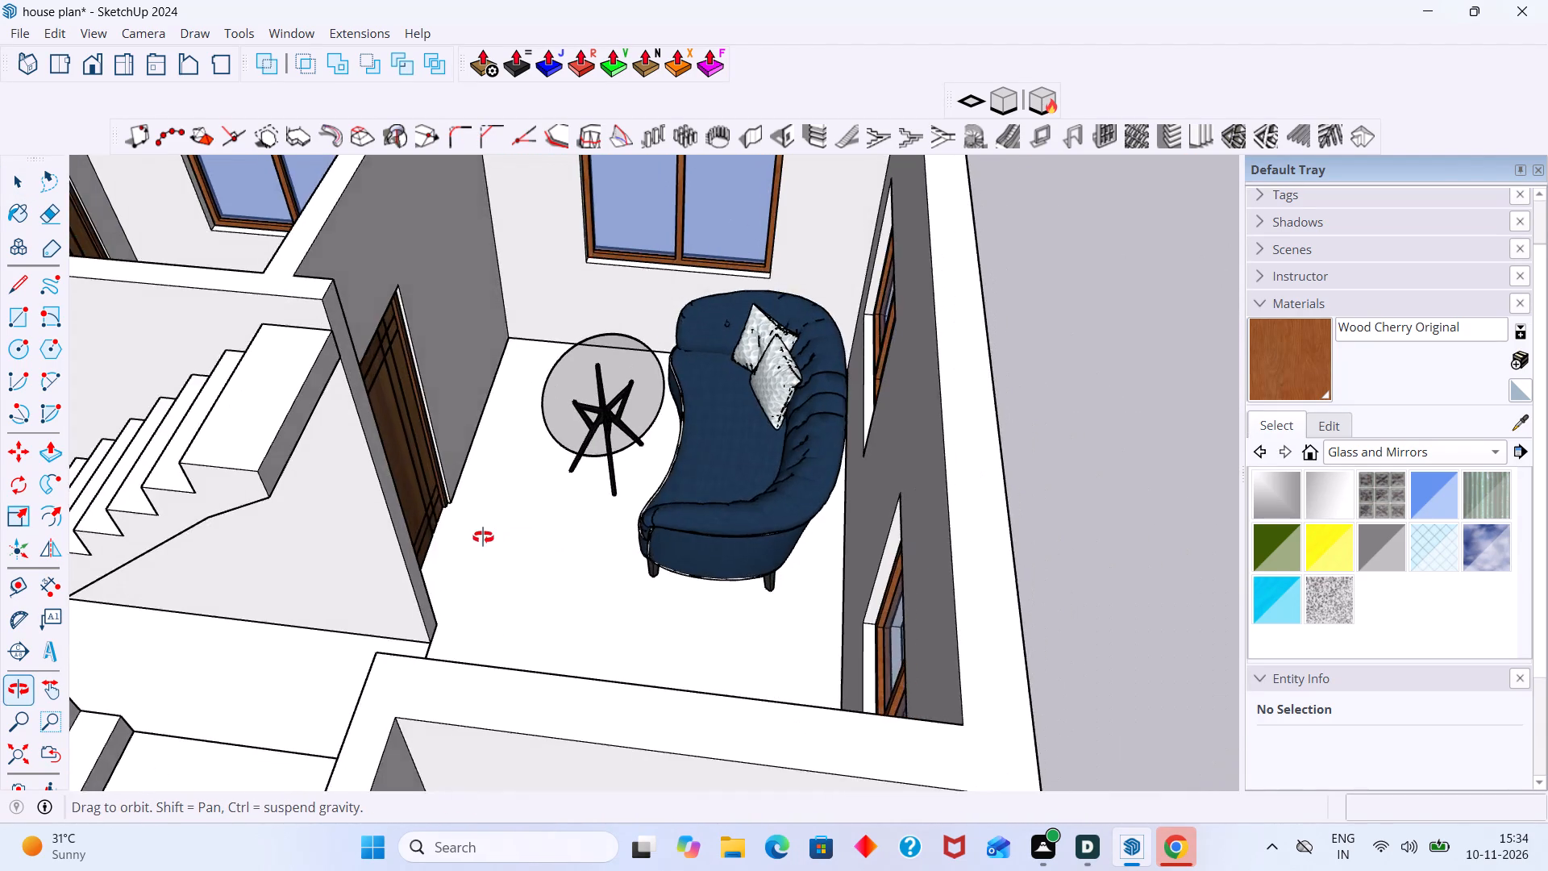
pyautogui.moveTo(483, 537); pyautogui.dragTo(475, 537, button='middle')
pyautogui.scroll(2, 647, 488)
# Move the blue sofa about 4 9/16" along the red axis, away from the table toward the side window wall.
pyautogui.click(713, 522)
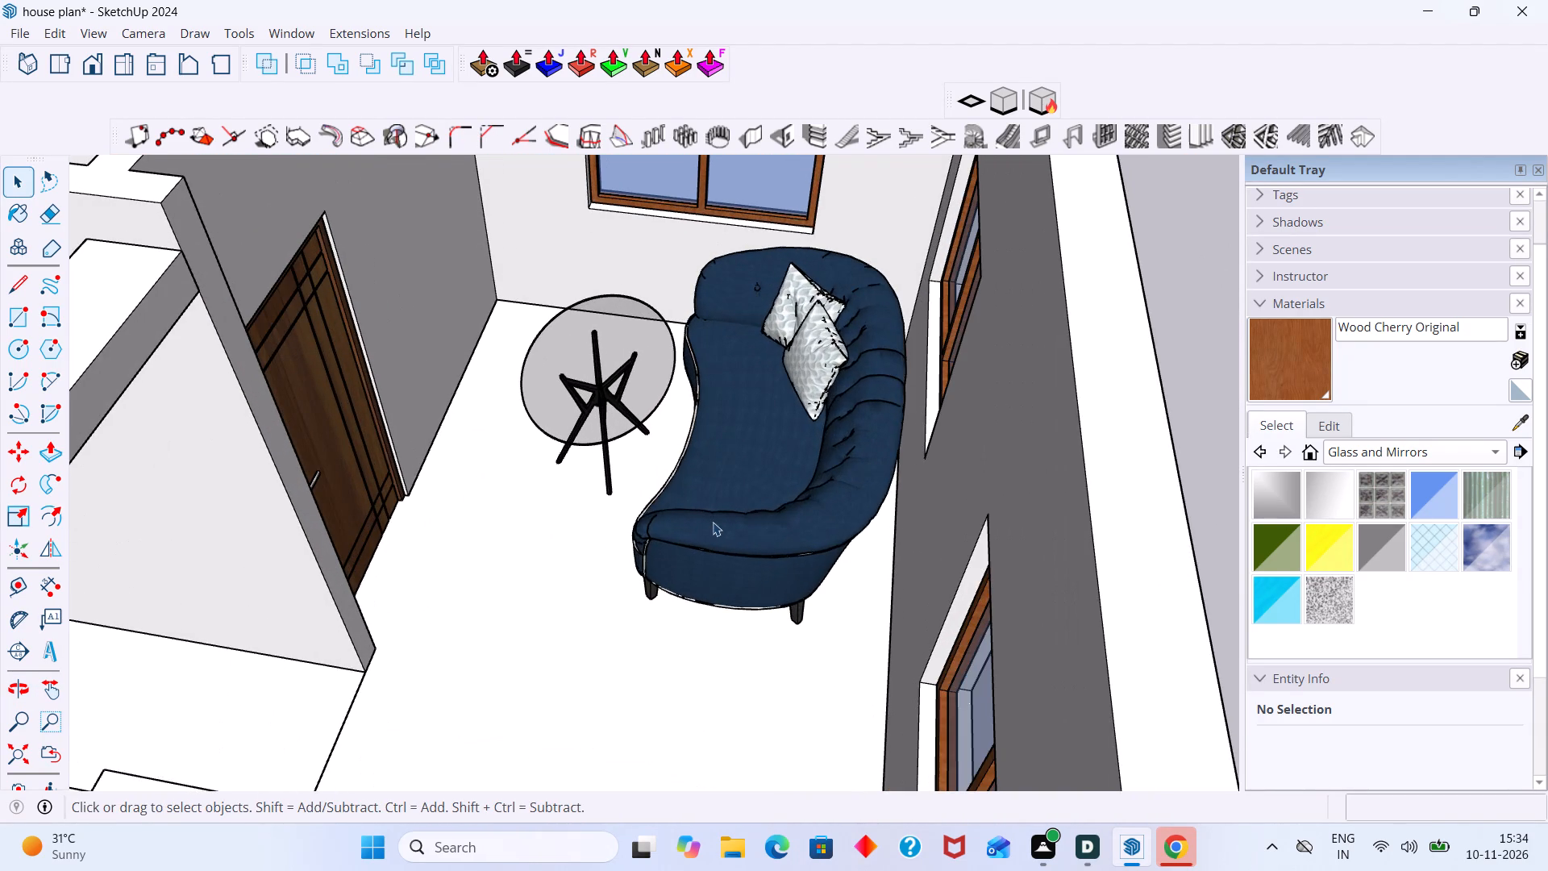
pyautogui.press('m')
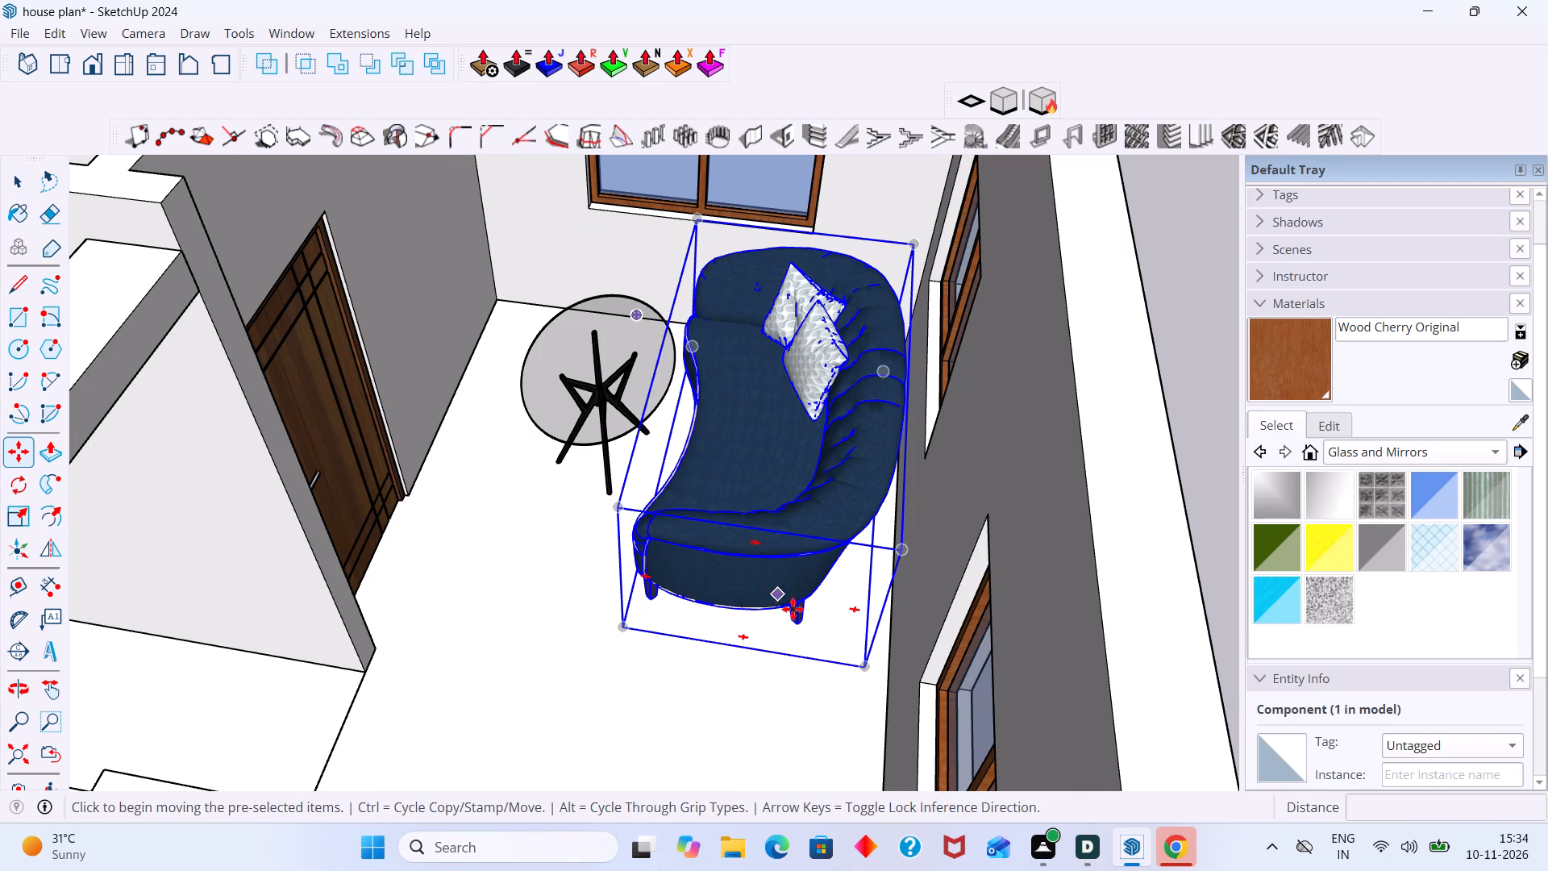
pyautogui.click(803, 621)
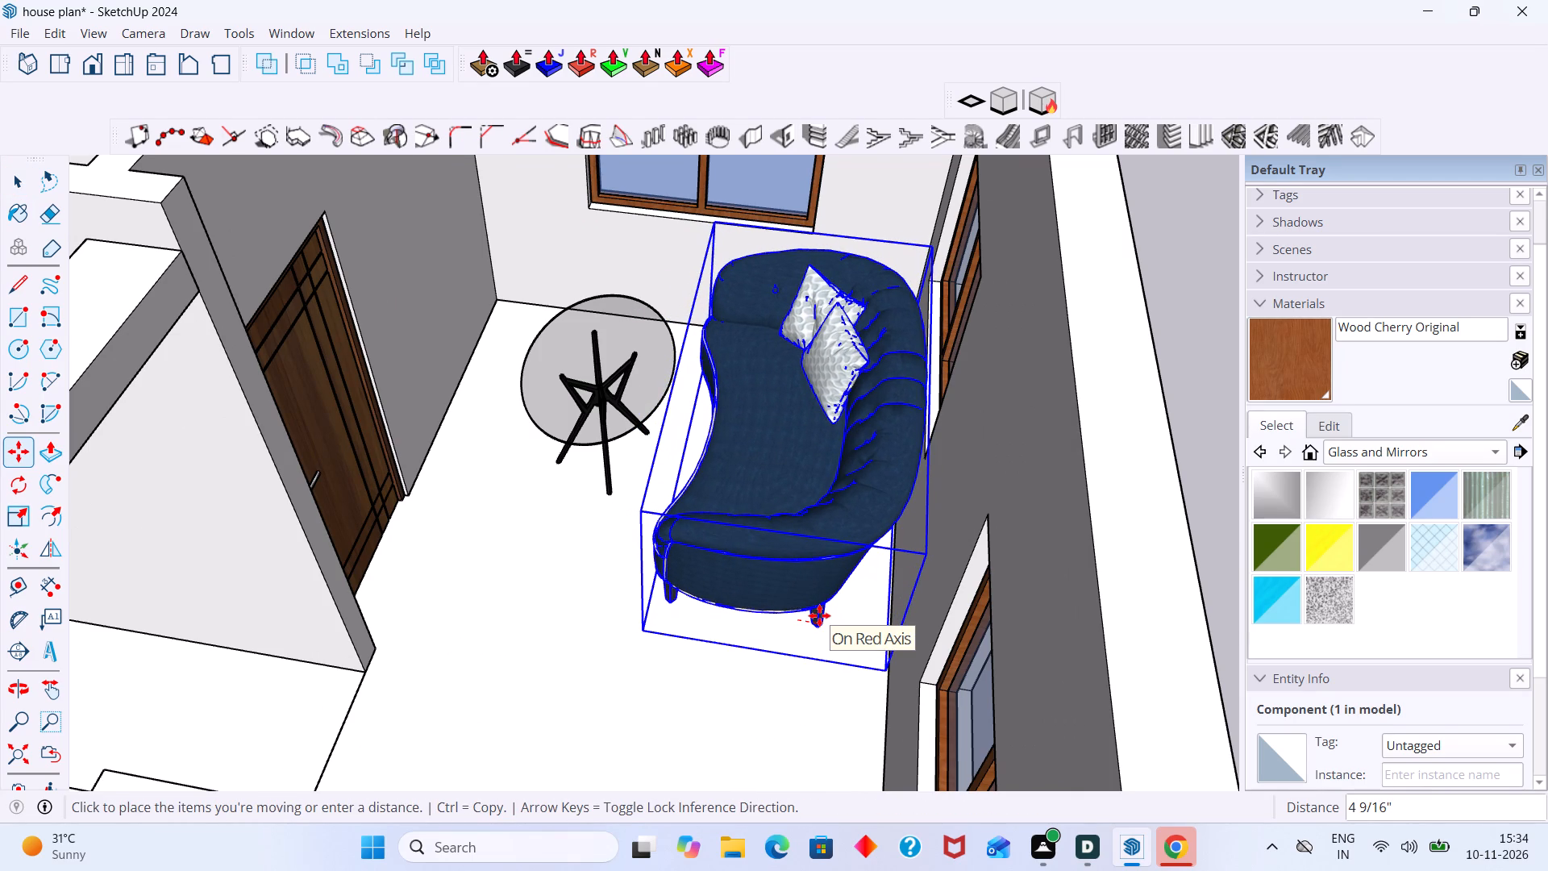
pyautogui.click(819, 615)
pyautogui.press('space')
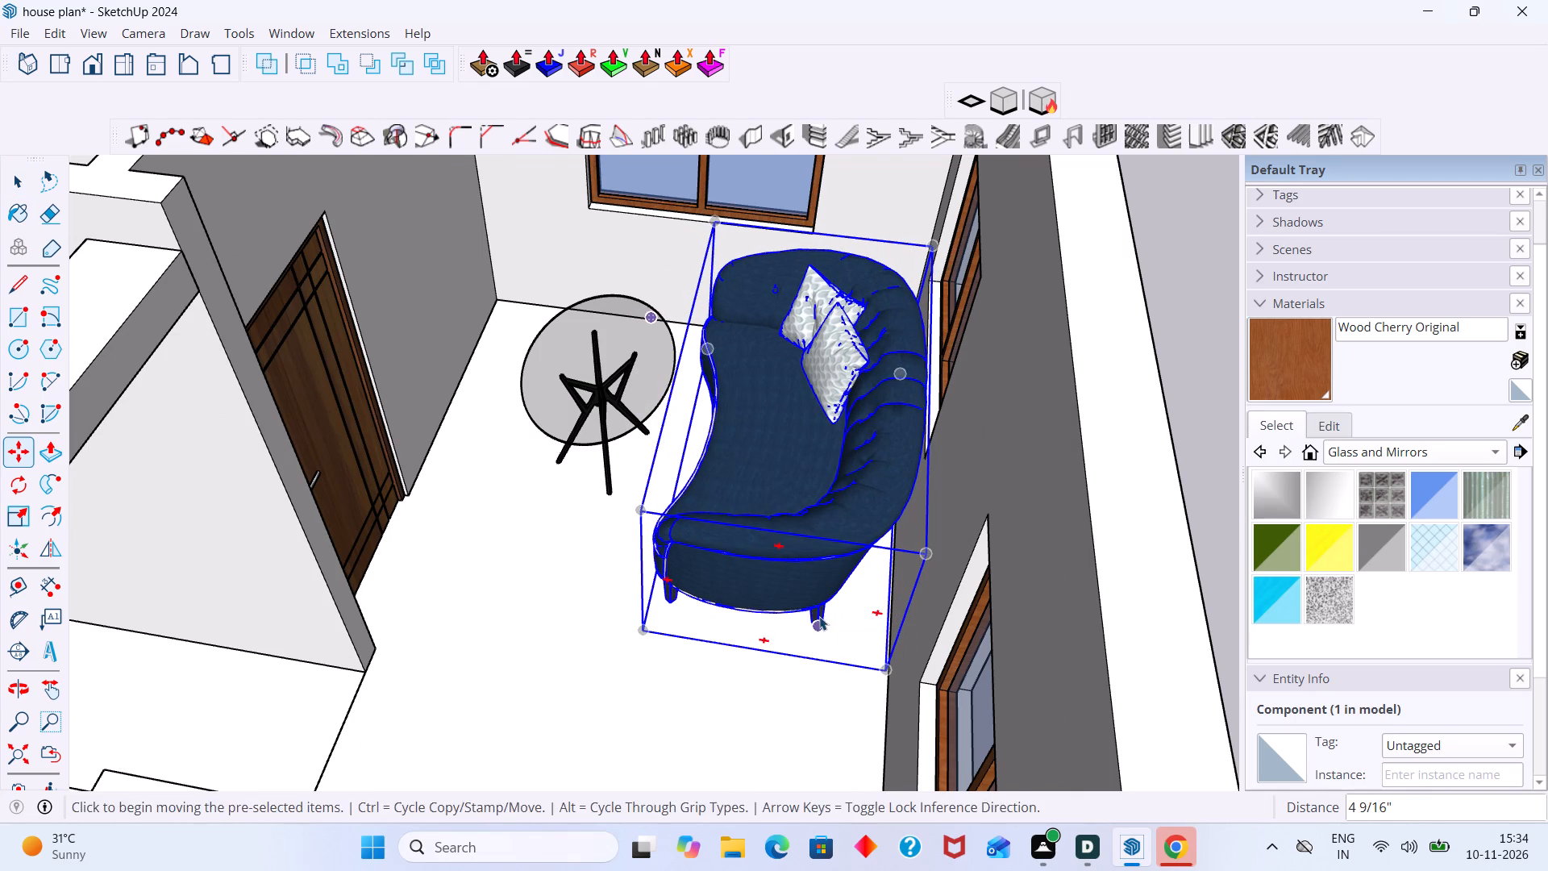
pyautogui.scroll(-3, 838, 617)
pyautogui.click(1067, 500)
# Move the round glass table about 7 11/16" toward the blue sofa in the living room.
pyautogui.scroll(2, 784, 489)
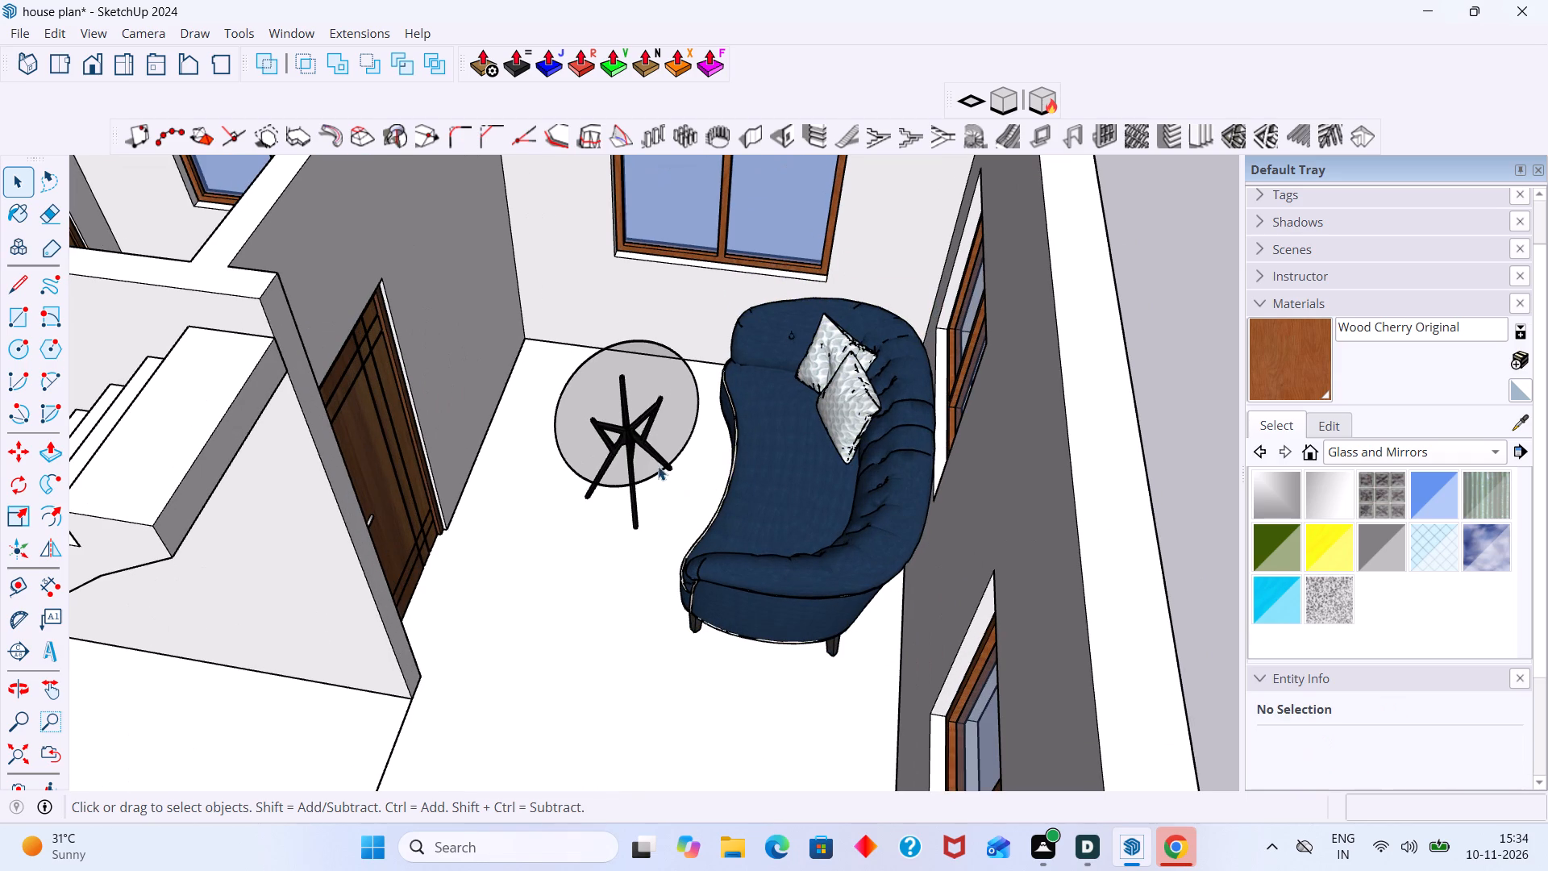
pyautogui.click(658, 462)
pyautogui.press('m')
pyautogui.scroll(3, 635, 532)
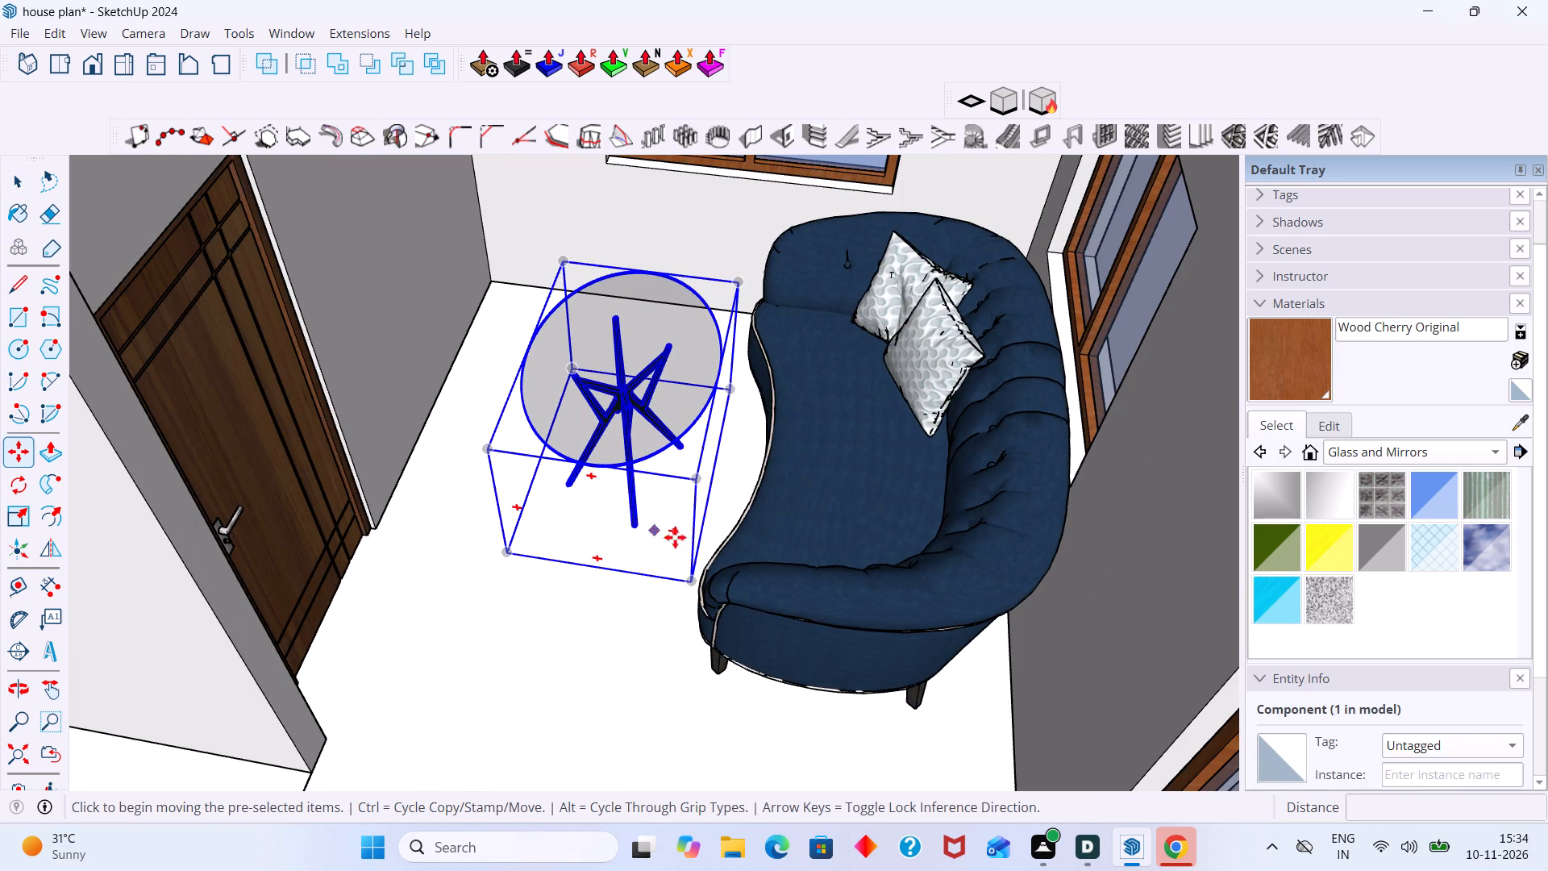
pyautogui.click(693, 578)
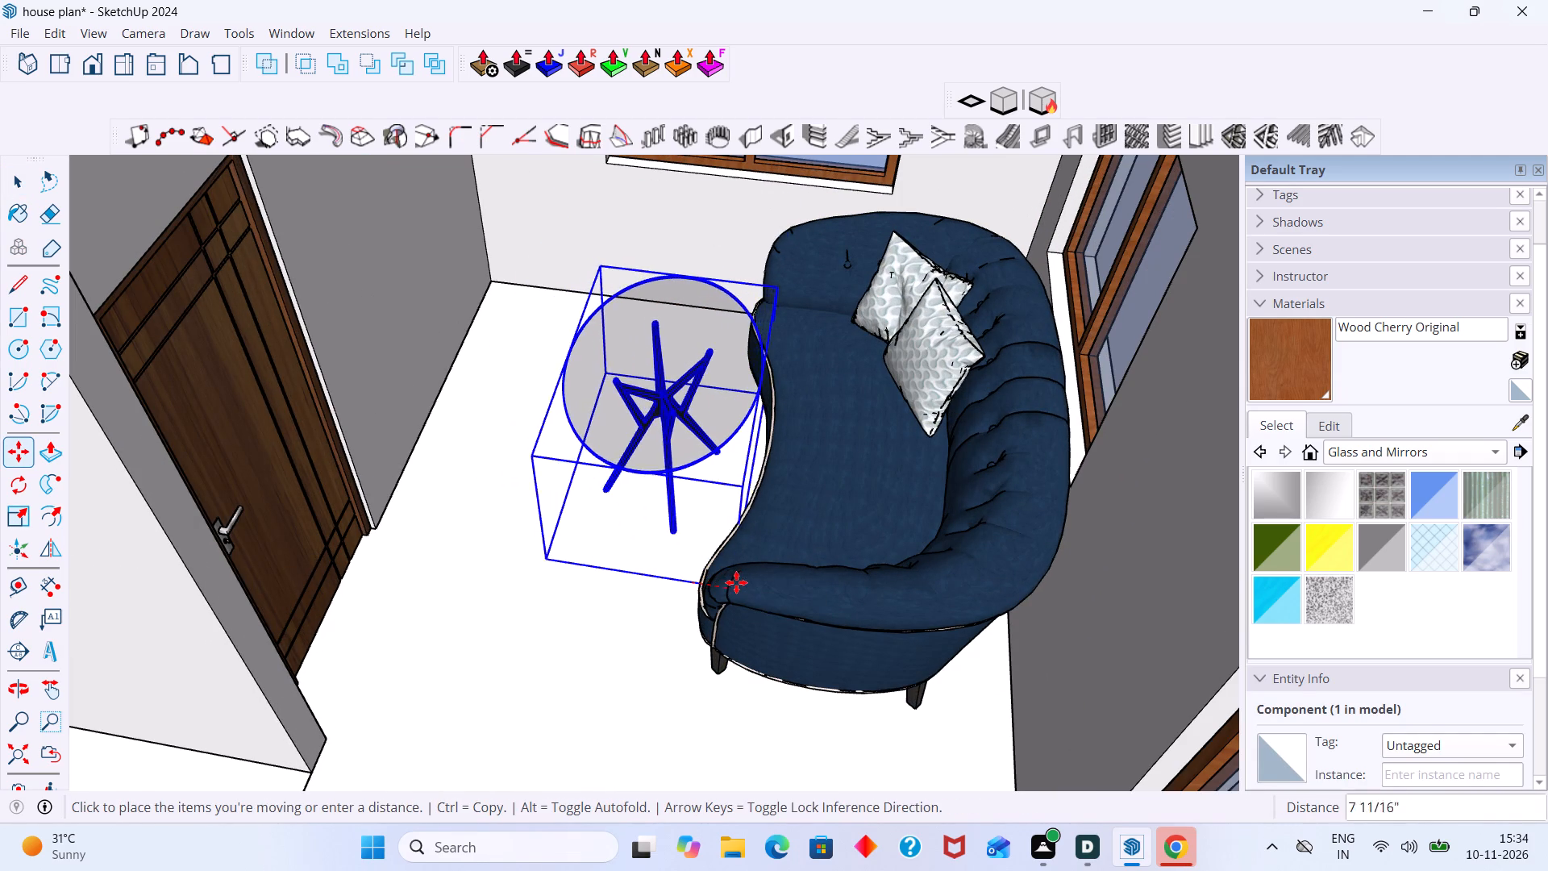
pyautogui.click(734, 585)
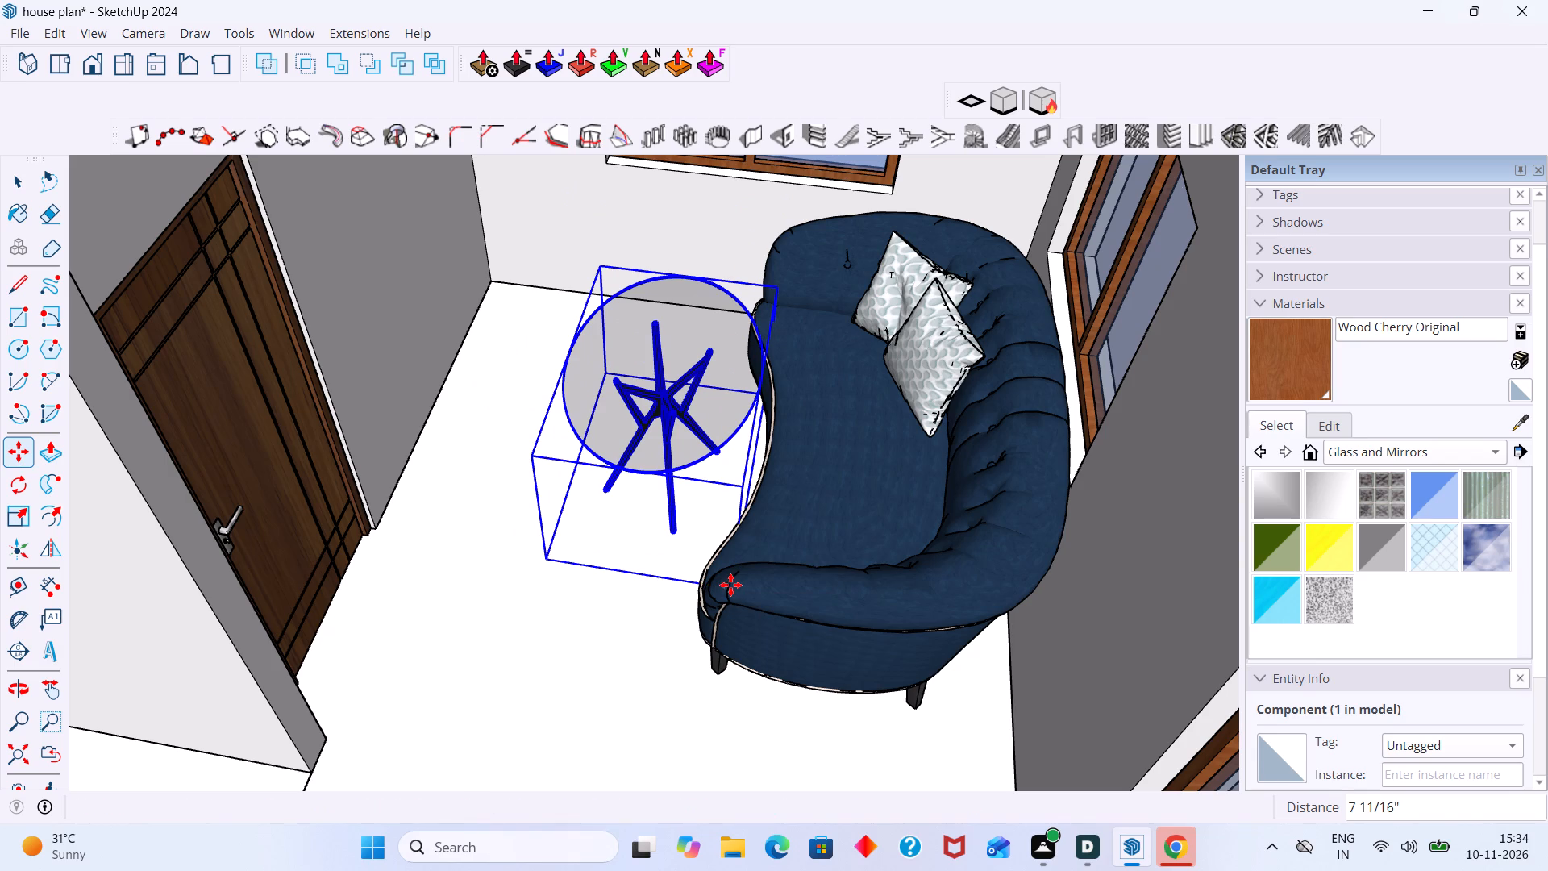
pyautogui.press('space')
pyautogui.scroll(-5, 815, 449)
pyautogui.click(1170, 258)
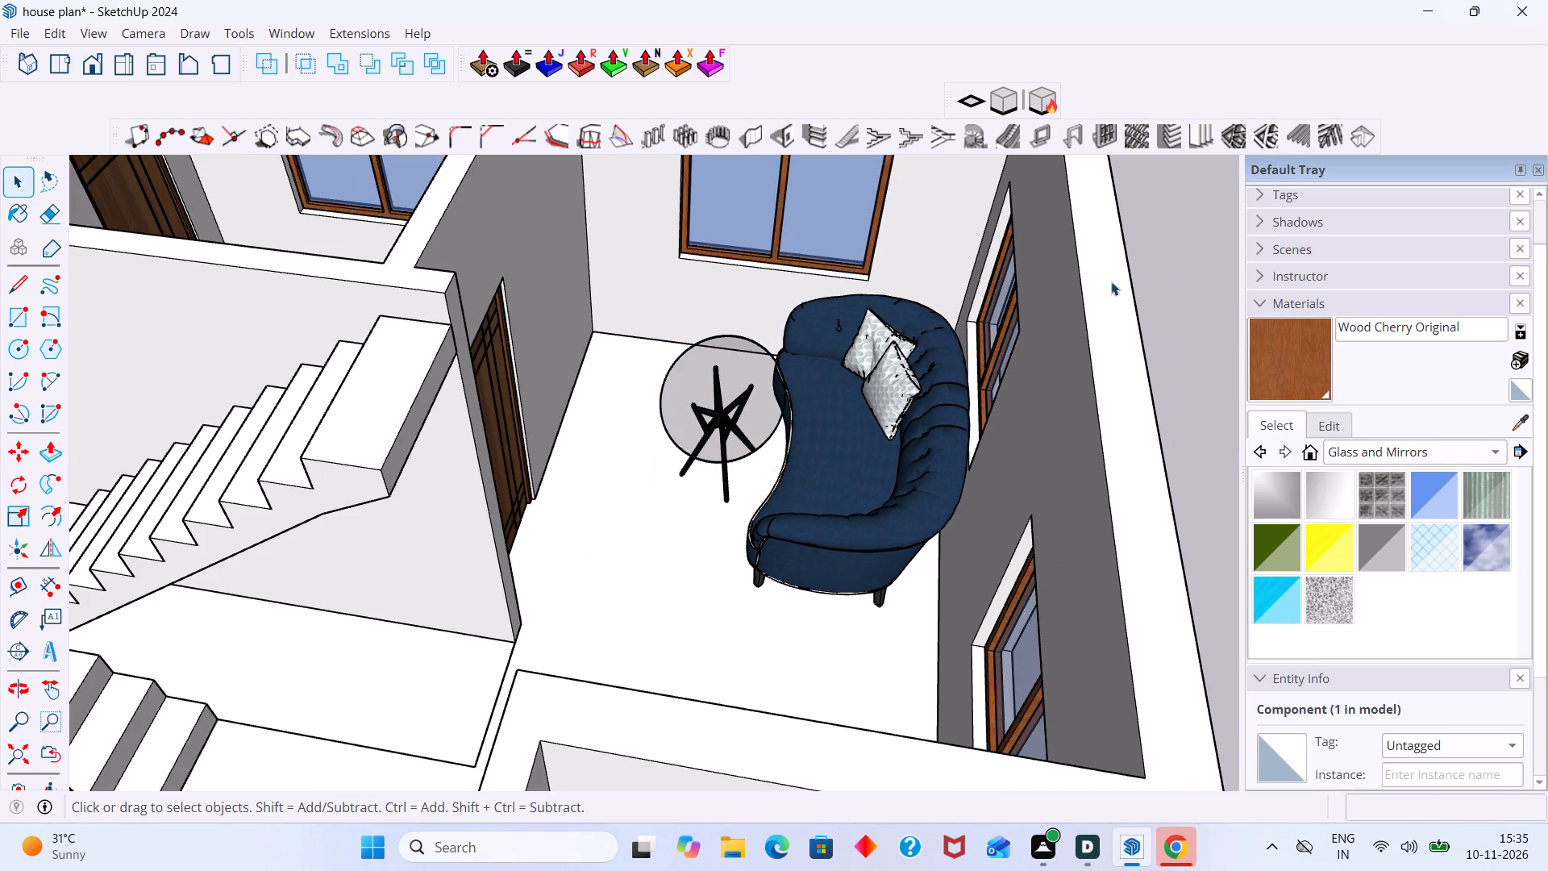
# Examine the spacing of the glass table and sofa in the living room from several angles and within the whole house.
pyautogui.scroll(3, 835, 366)
pyautogui.moveTo(796, 396); pyautogui.dragTo(683, 346, button='middle')
pyautogui.scroll(-3, 684, 350)
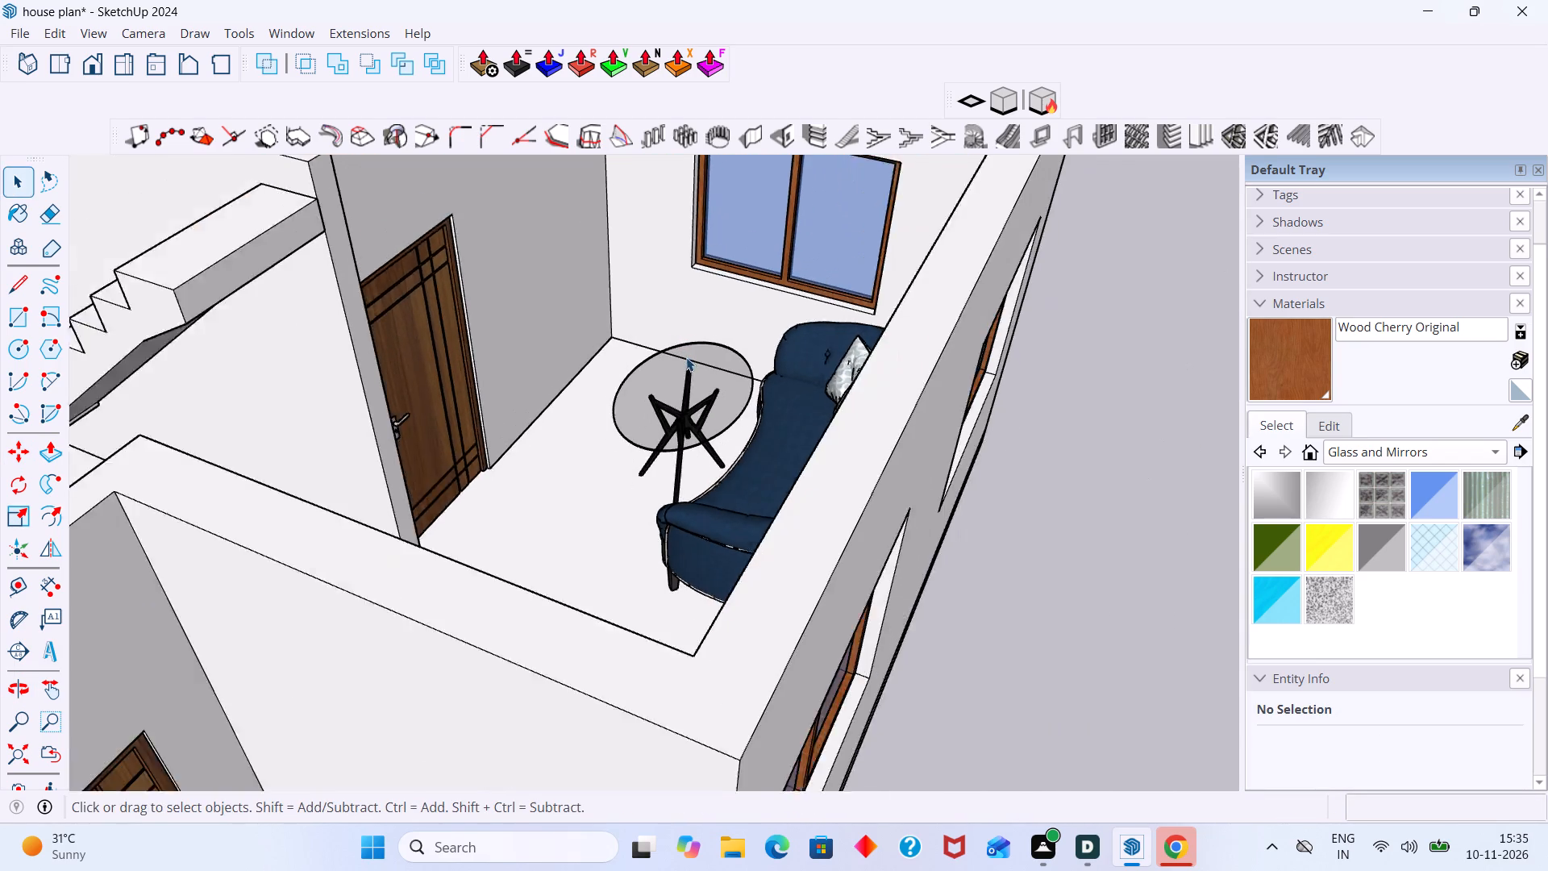
pyautogui.scroll(-2, 686, 357)
pyautogui.scroll(2, 589, 324)
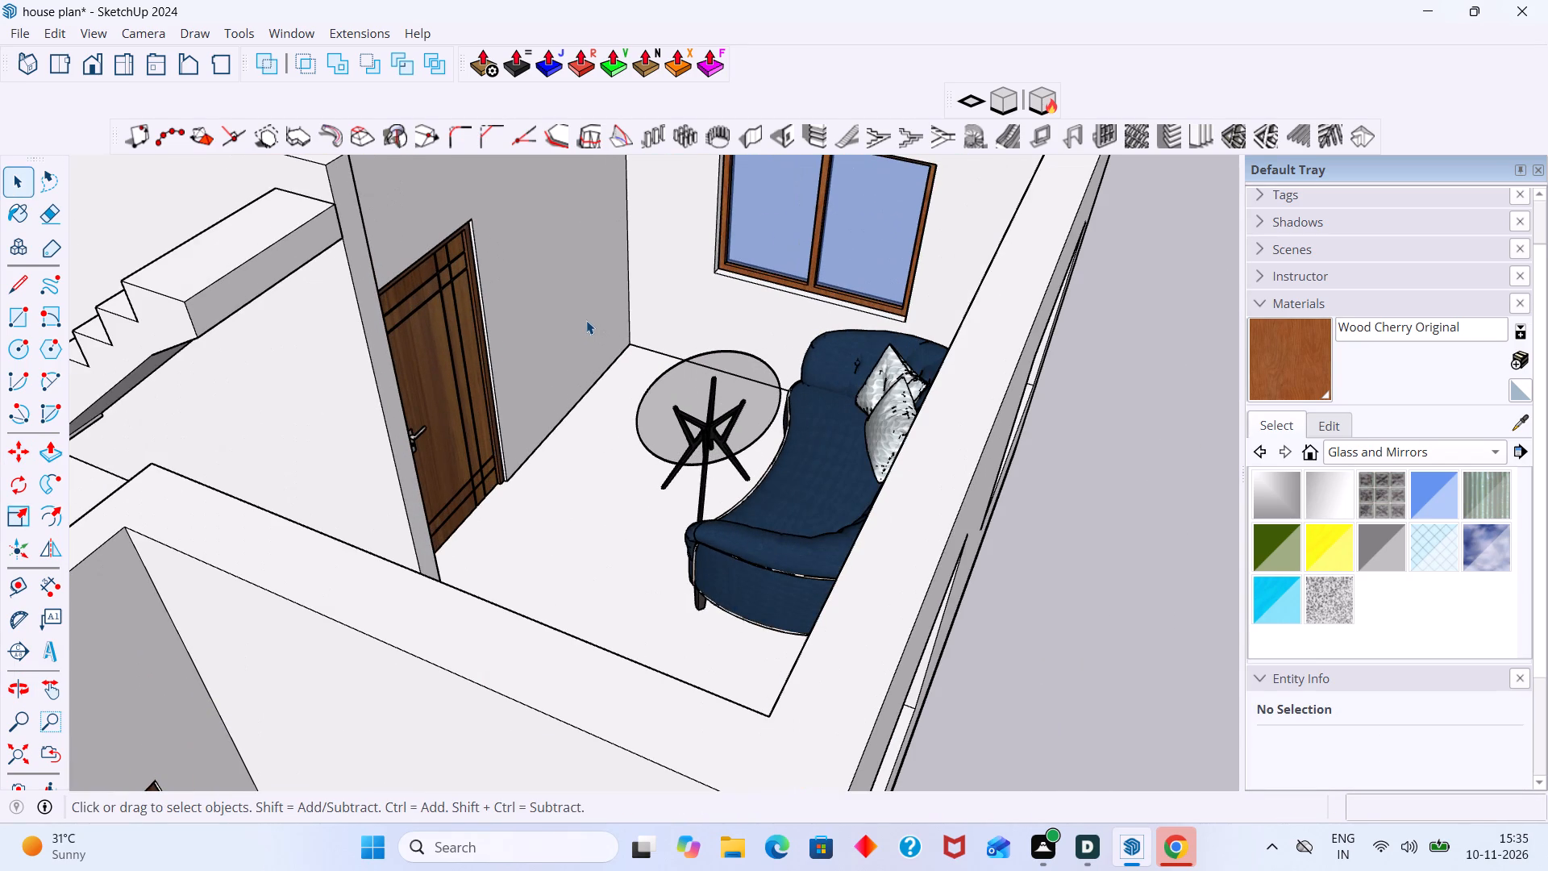
pyautogui.scroll(-7, 586, 332)
pyautogui.moveTo(593, 402); pyautogui.dragTo(848, 433, button='middle')
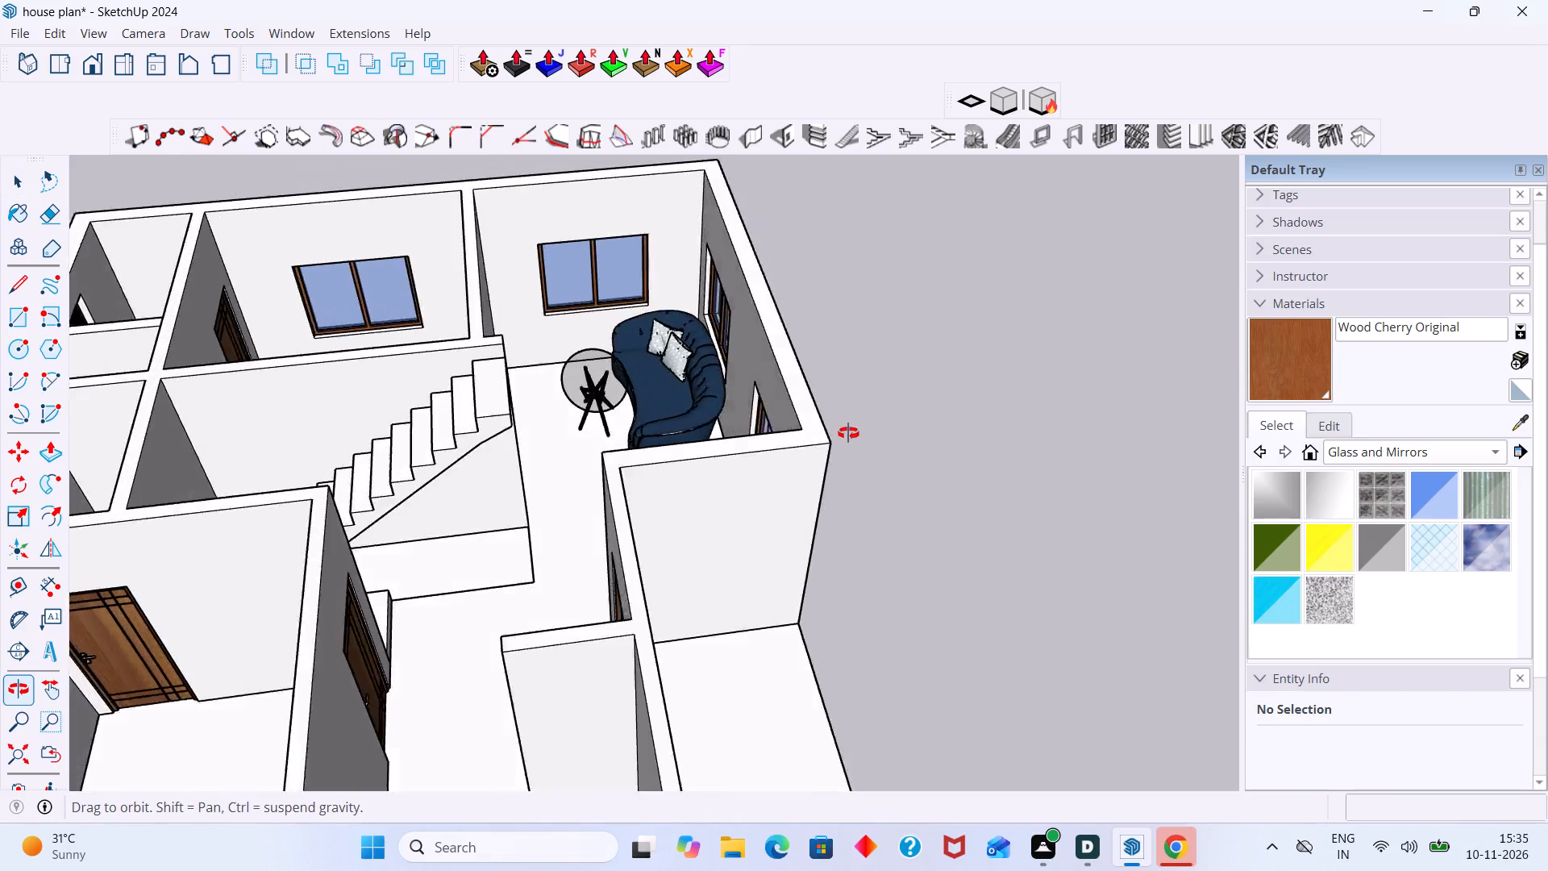
pyautogui.moveTo(848, 433); pyautogui.dragTo(425, 408, button='middle')
pyautogui.moveTo(732, 345); pyautogui.dragTo(310, 484, button='middle')
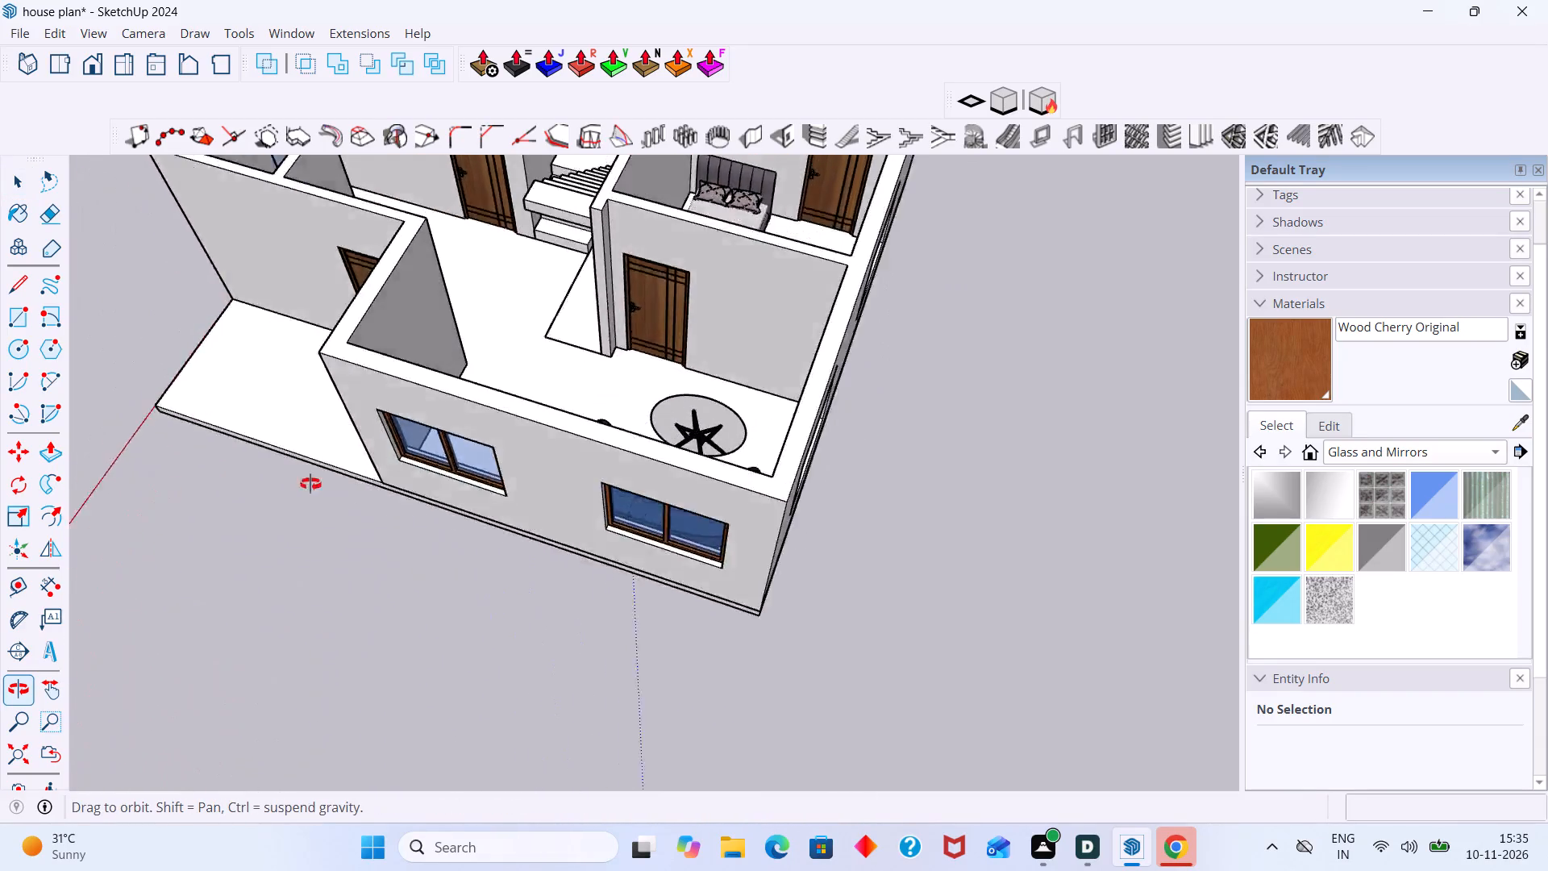
pyautogui.moveTo(310, 484); pyautogui.dragTo(1053, 376, button='middle')
pyautogui.scroll(-3, 826, 365)
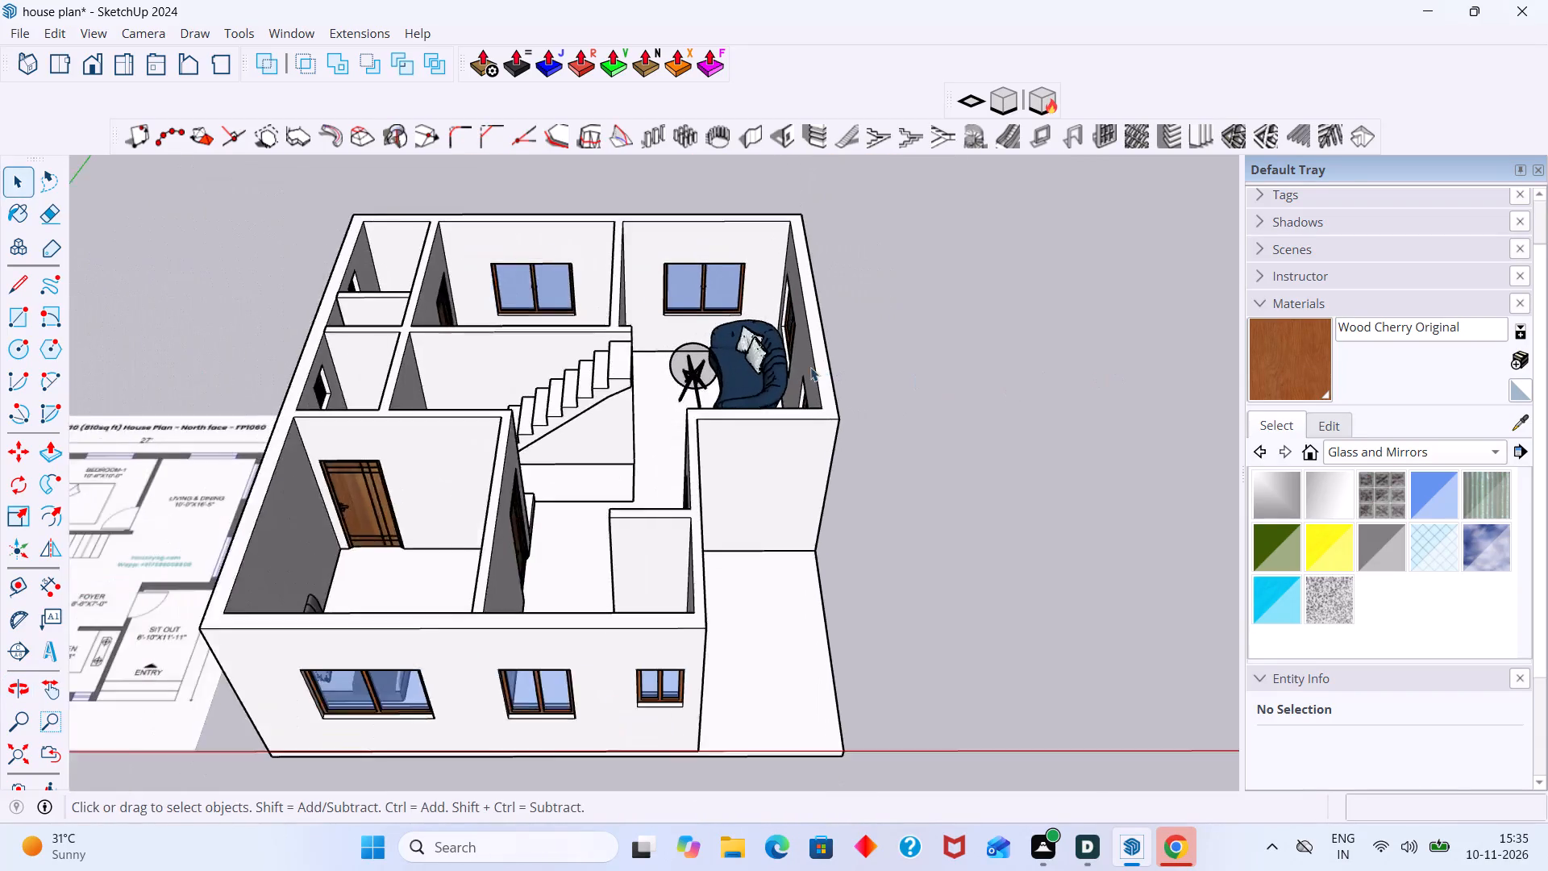
pyautogui.scroll(-6, 810, 367)
pyautogui.scroll(-2, 737, 324)
# Examine the ground floor plan image, especially the living and dining area, and compare it with the modelled living room.
pyautogui.keyDown('shift'); pyautogui.moveTo(743, 326); pyautogui.dragTo(685, 484, button='middle'); pyautogui.keyUp('shift')
pyautogui.scroll(5, 540, 544)
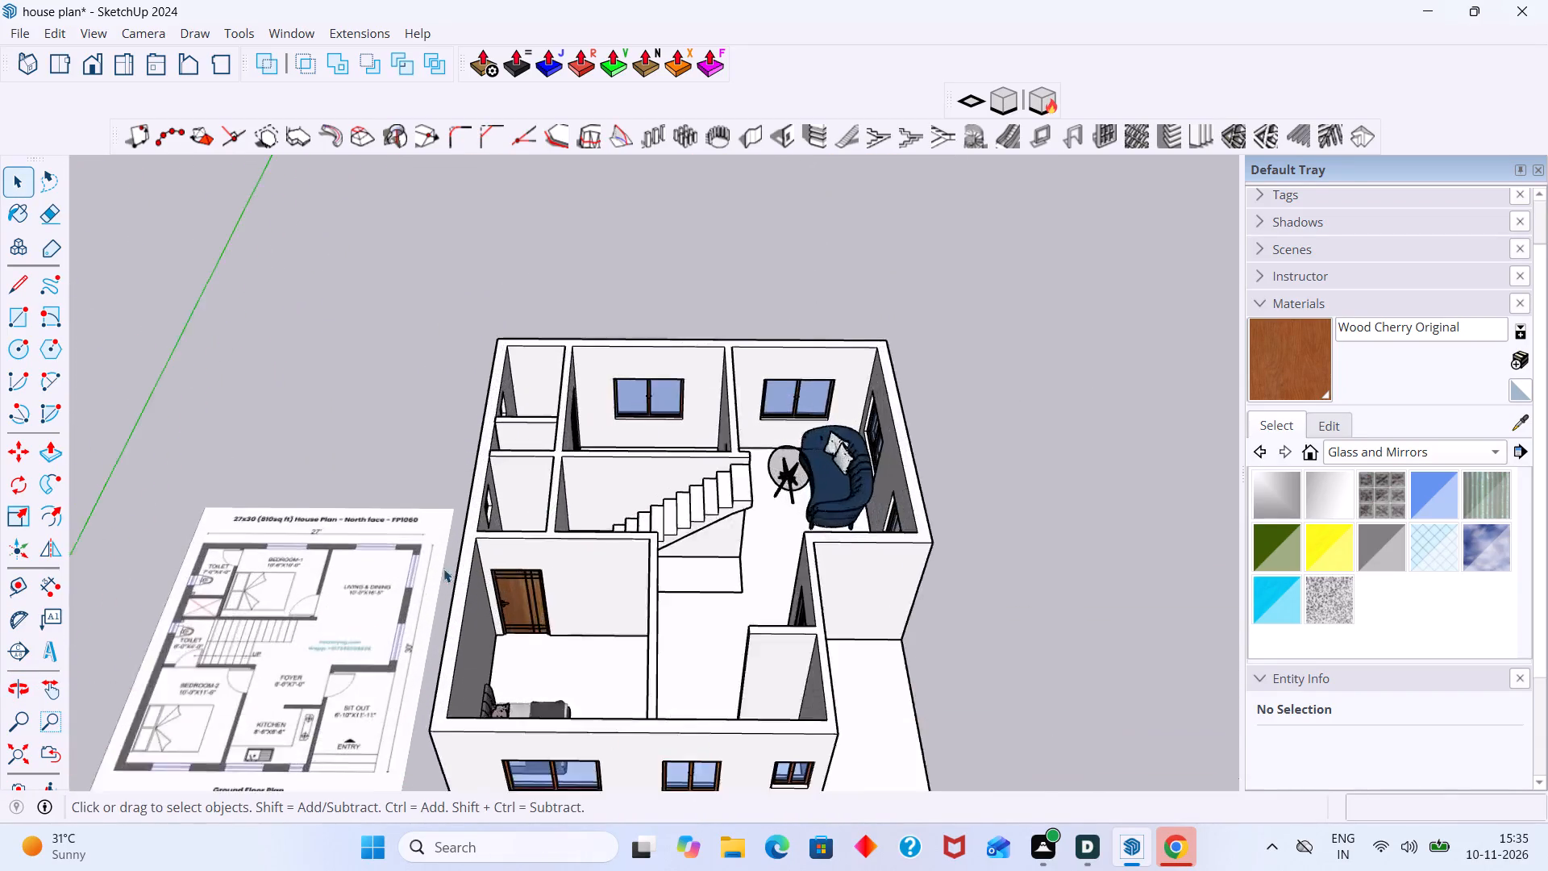
pyautogui.scroll(7, 443, 569)
pyautogui.scroll(-7, 447, 586)
pyautogui.scroll(1, 343, 694)
pyautogui.moveTo(335, 698); pyautogui.dragTo(408, 706, button='middle')
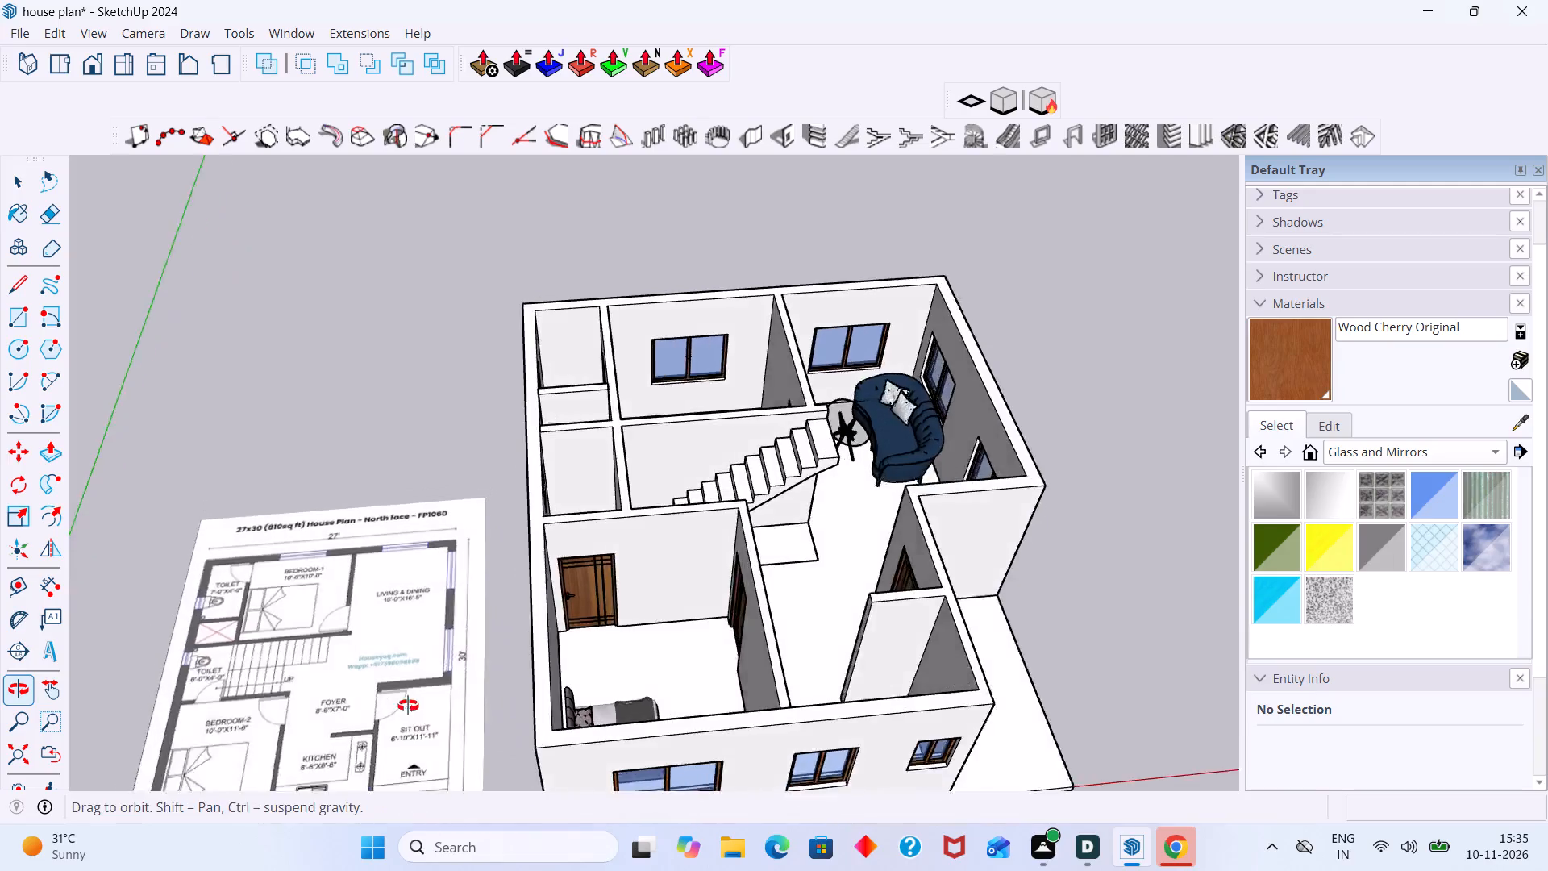
pyautogui.moveTo(408, 706); pyautogui.dragTo(403, 706, button='middle')
pyautogui.scroll(11, 356, 712)
pyautogui.moveTo(356, 719); pyautogui.dragTo(381, 551, button='middle')
pyautogui.moveTo(378, 635); pyautogui.dragTo(377, 698, button='middle')
pyautogui.moveTo(413, 658); pyautogui.dragTo(354, 650, button='middle')
pyautogui.scroll(-9, 471, 628)
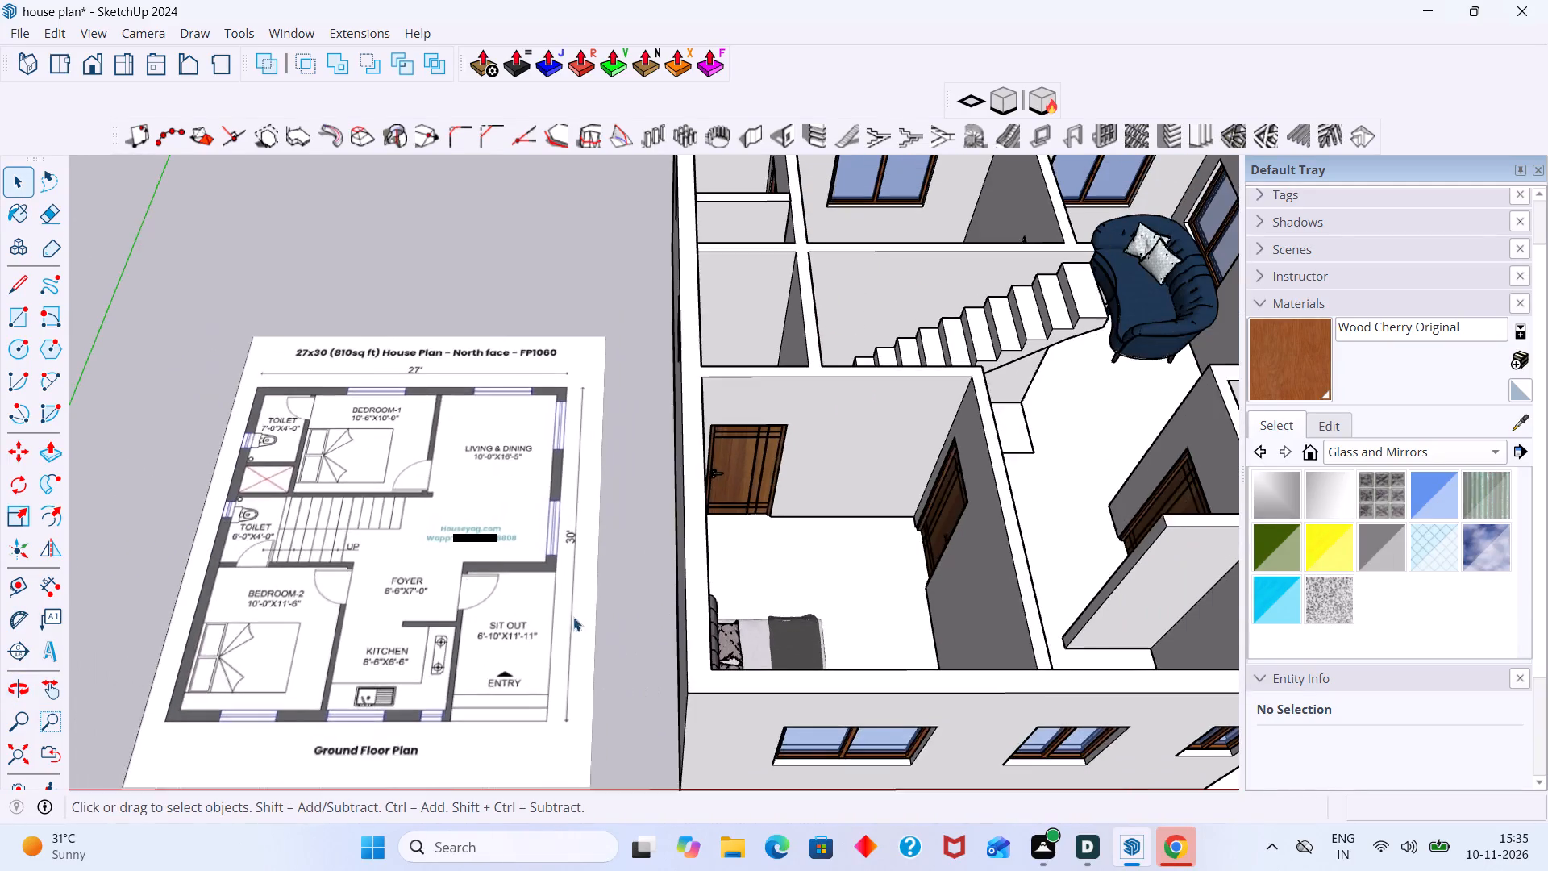
pyautogui.scroll(-2, 916, 576)
pyautogui.scroll(6, 470, 625)
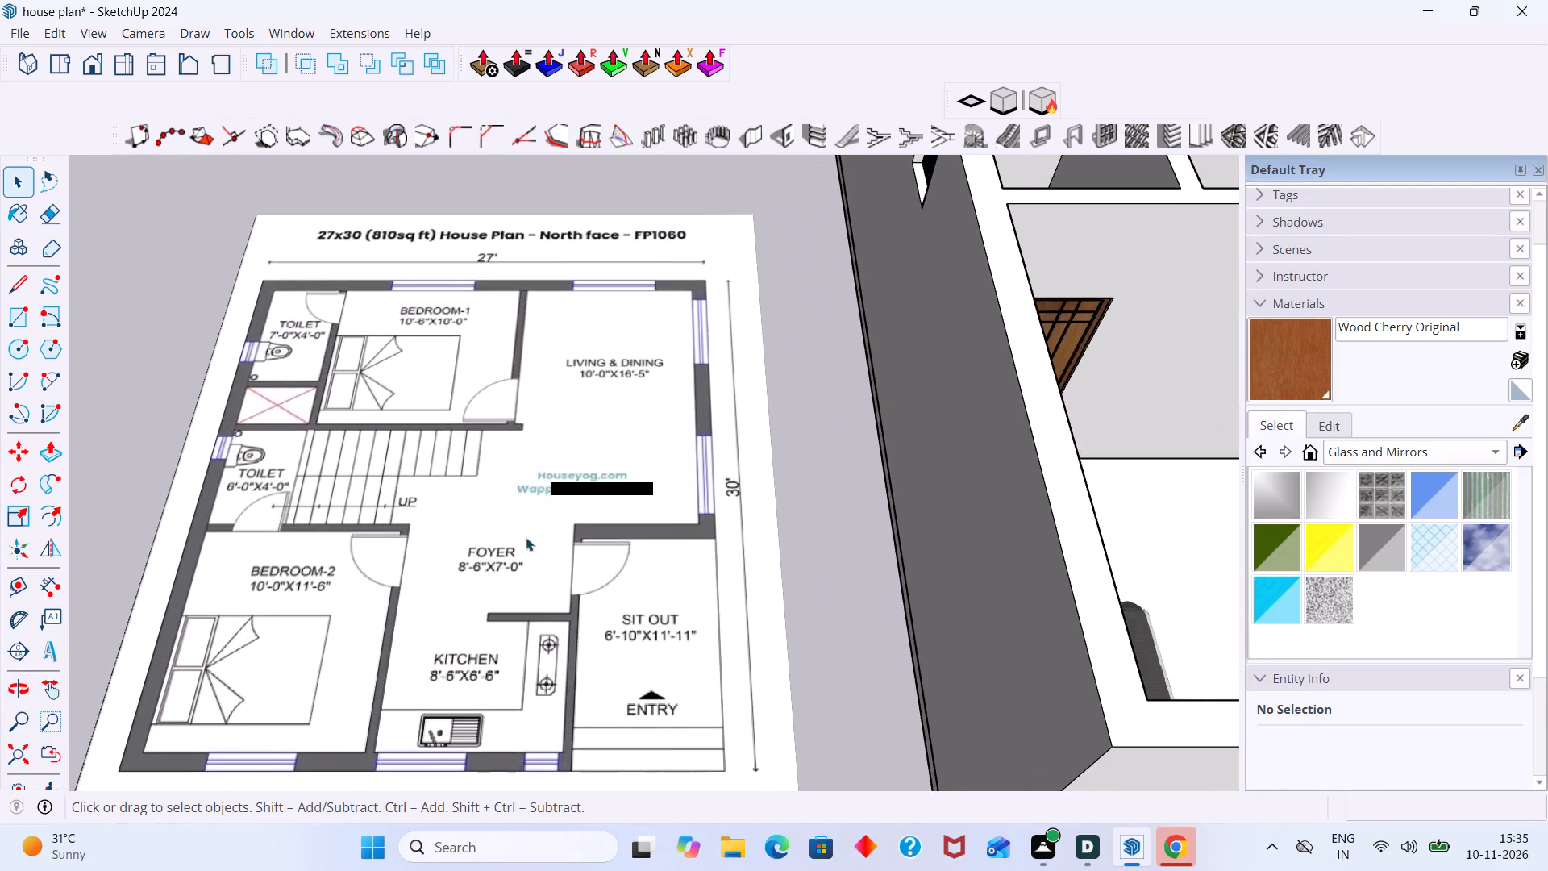
pyautogui.scroll(-2, 668, 454)
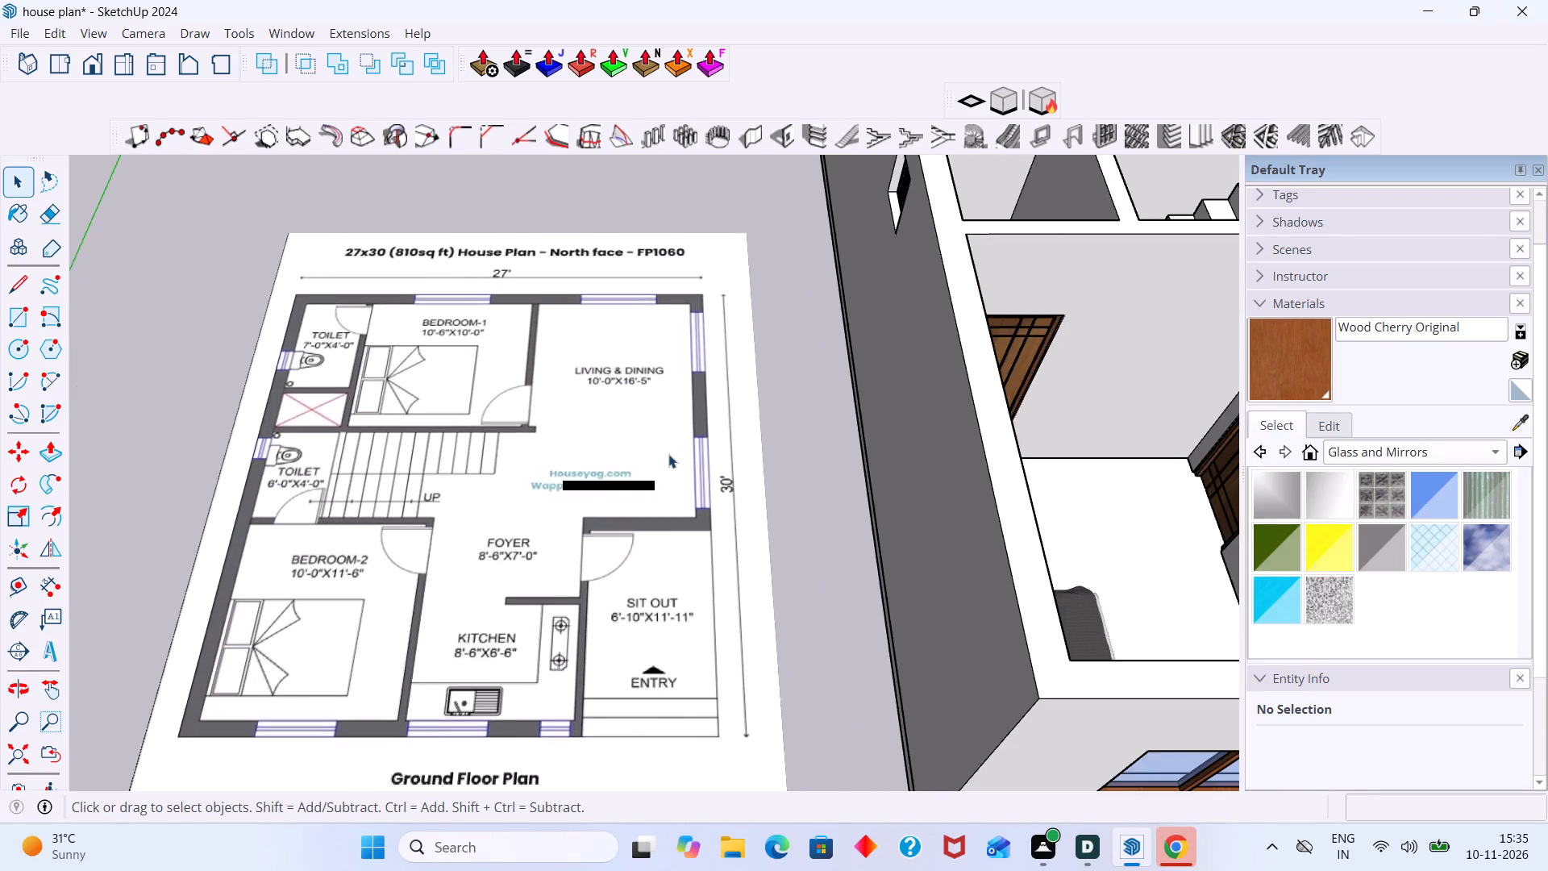
pyautogui.moveTo(668, 454); pyautogui.dragTo(414, 416, button='middle')
pyautogui.scroll(-12, 584, 429)
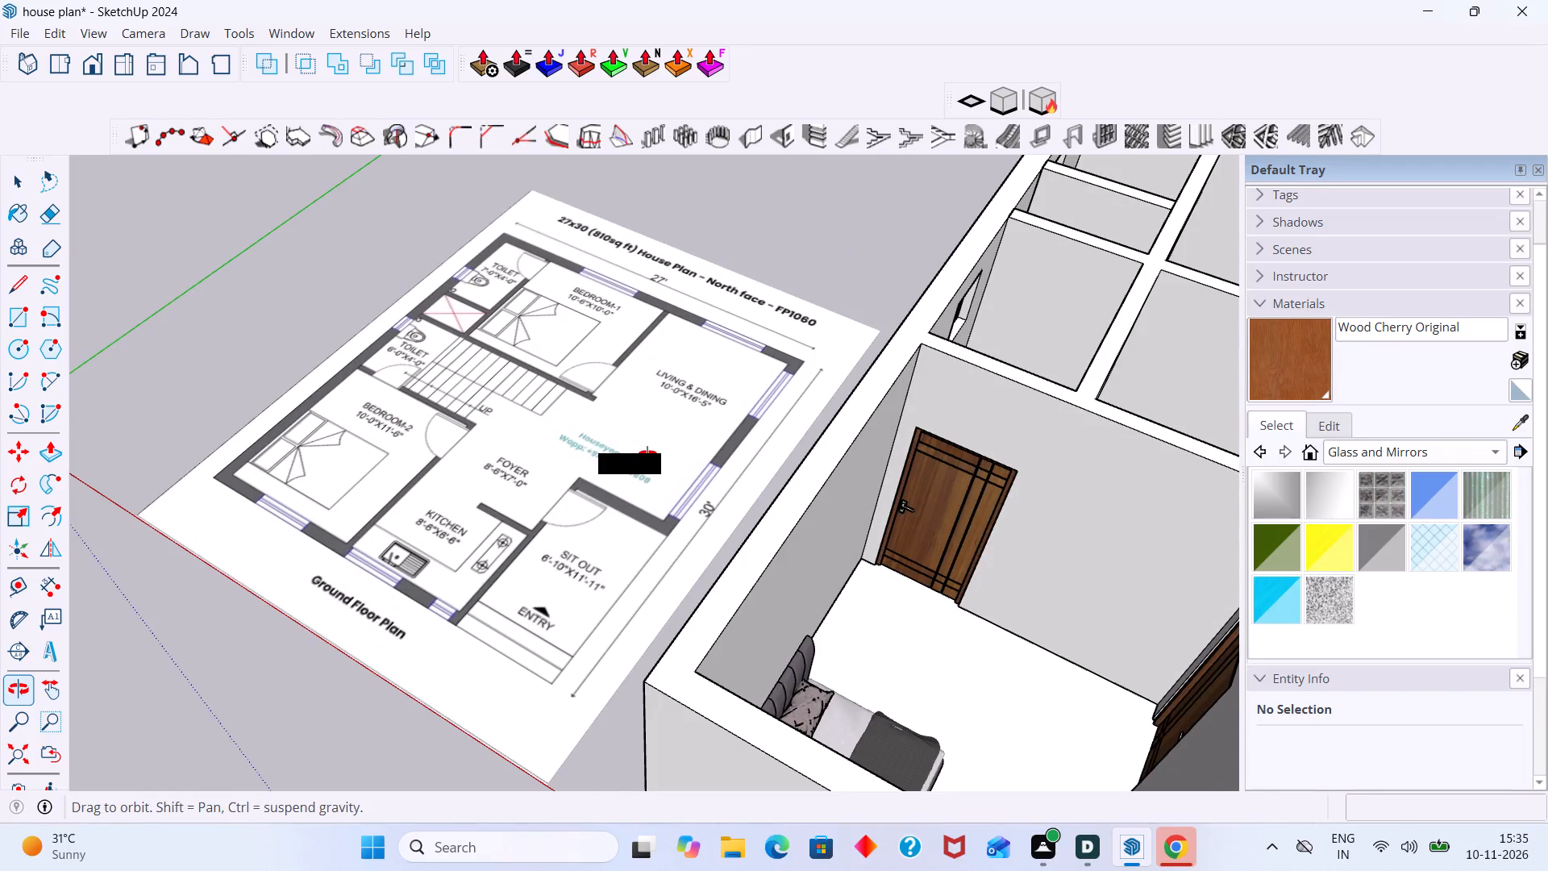
pyautogui.scroll(-5, 649, 436)
pyautogui.keyDown('shift'); pyautogui.moveTo(674, 433); pyautogui.dragTo(306, 385, button='middle'); pyautogui.keyUp('shift')
pyautogui.moveTo(759, 458); pyautogui.dragTo(618, 457, button='middle')
pyautogui.scroll(3, 756, 420)
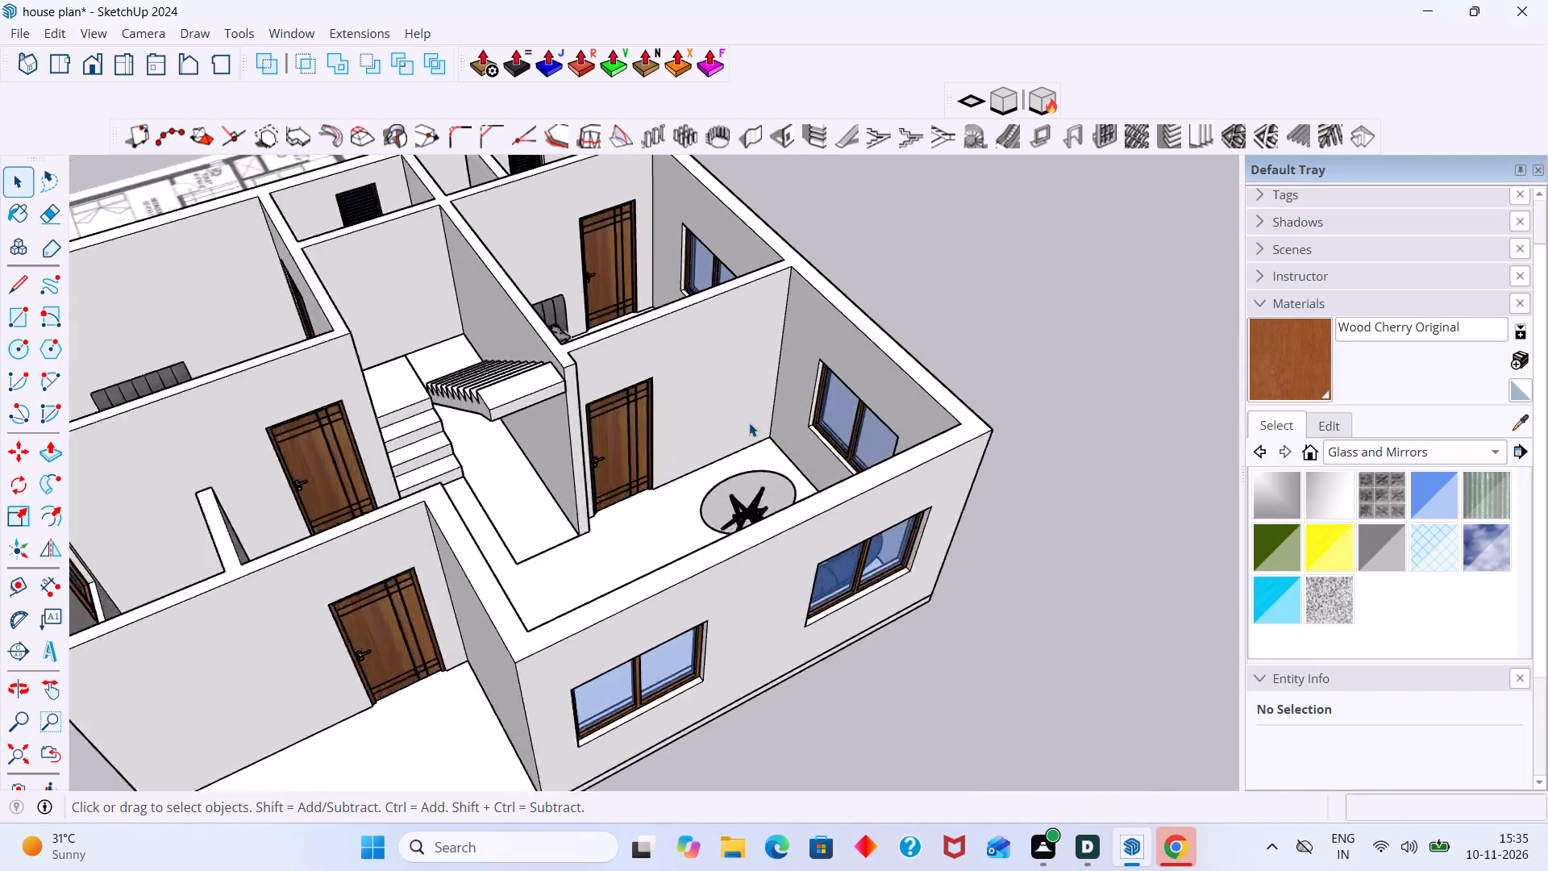
pyautogui.scroll(2, 749, 423)
# Search the 3D Warehouse models for "tv".
pyautogui.click(292, 35)
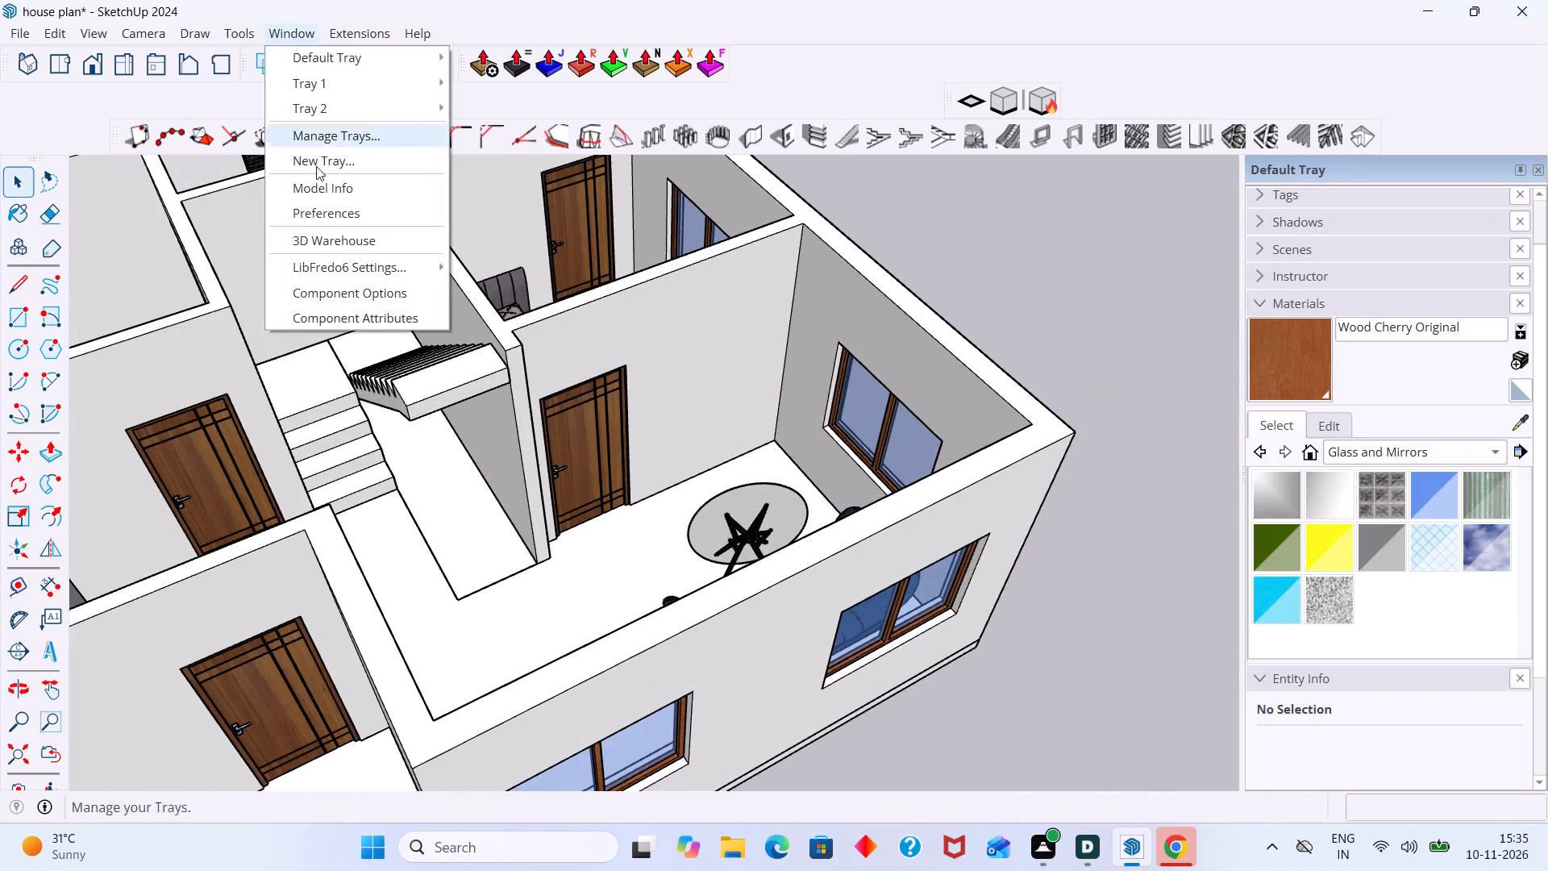
pyautogui.click(322, 235)
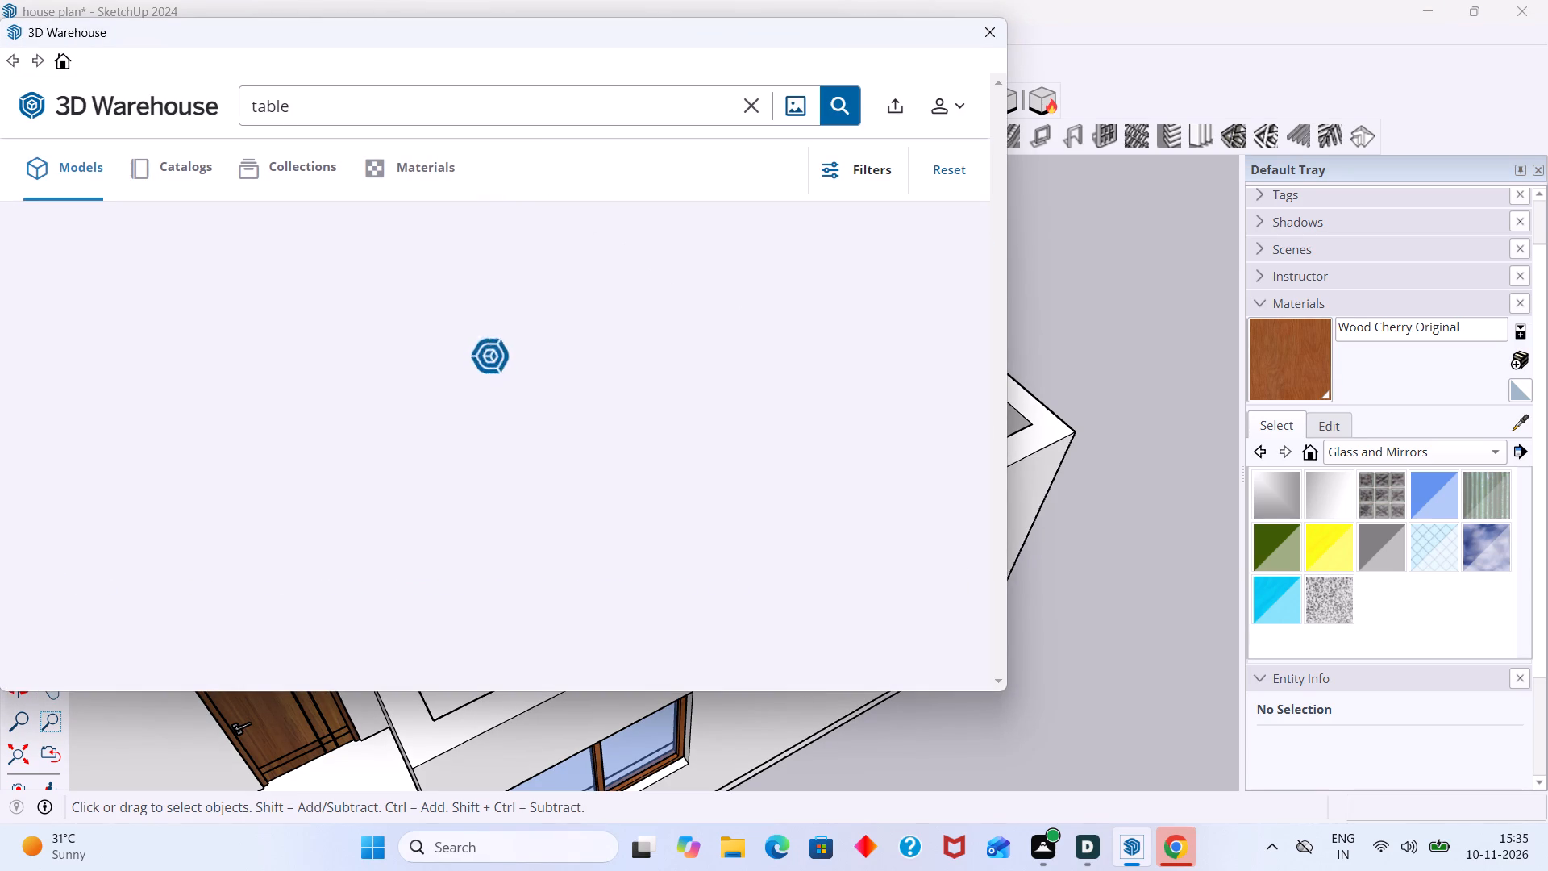
pyautogui.click(514, 102)
pyautogui.press('BackSpace')
pyautogui.press('BackSpace')
pyautogui.press('BackSpace')
pyautogui.press('BackSpace')
pyautogui.press('BackSpace')
pyautogui.press('BackSpace')
pyautogui.press('BackSpace')
pyautogui.press('BackSpace')
pyautogui.press('BackSpace')
pyautogui.press('BackSpace')
pyautogui.press('BackSpace')
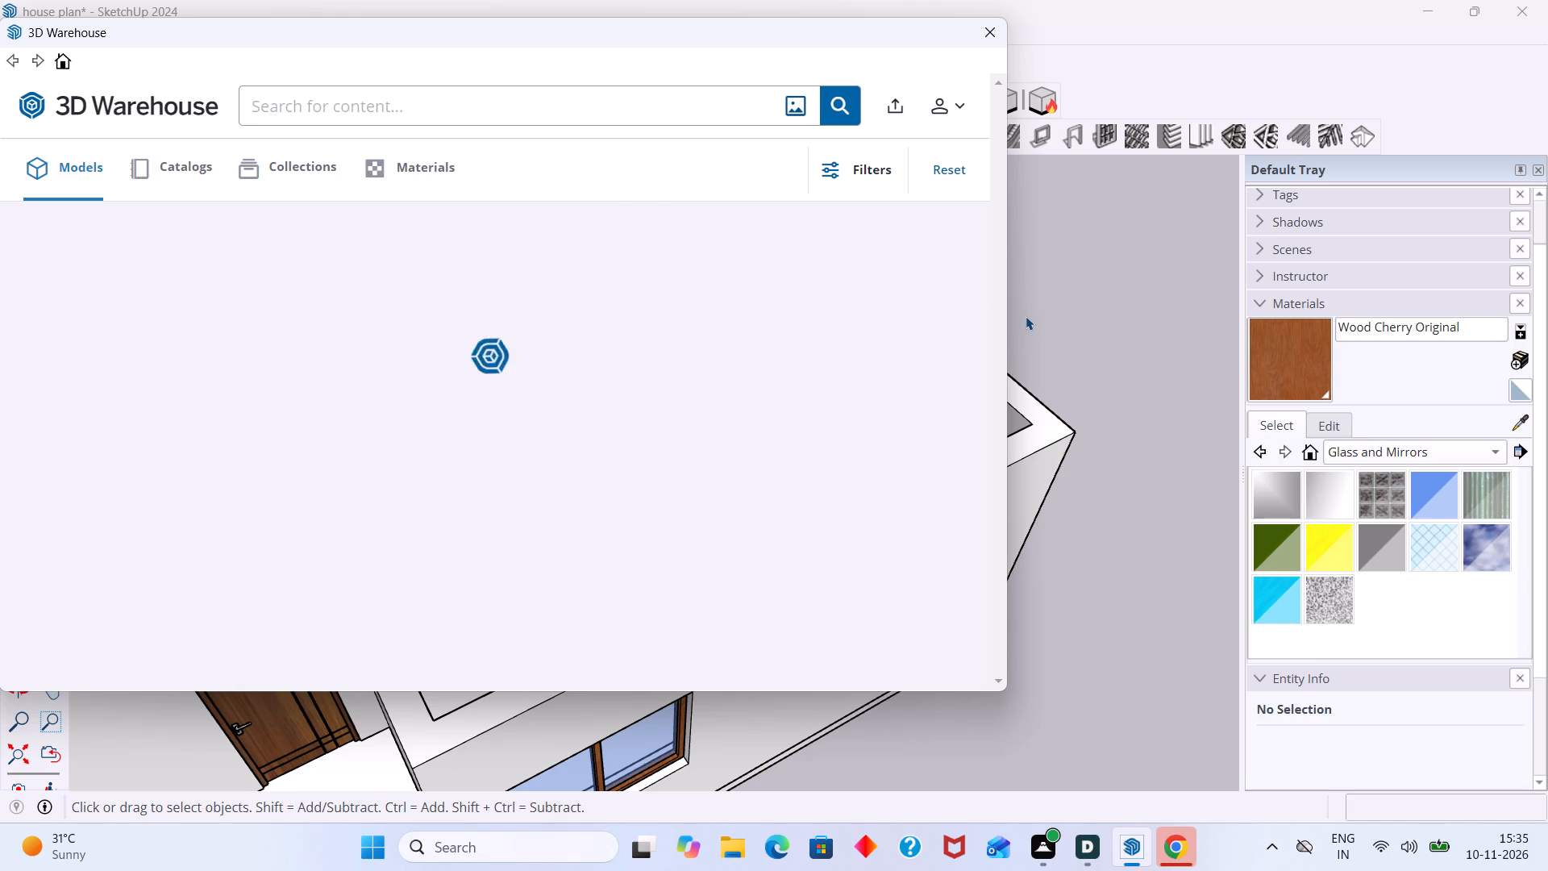
pyautogui.write('tv')
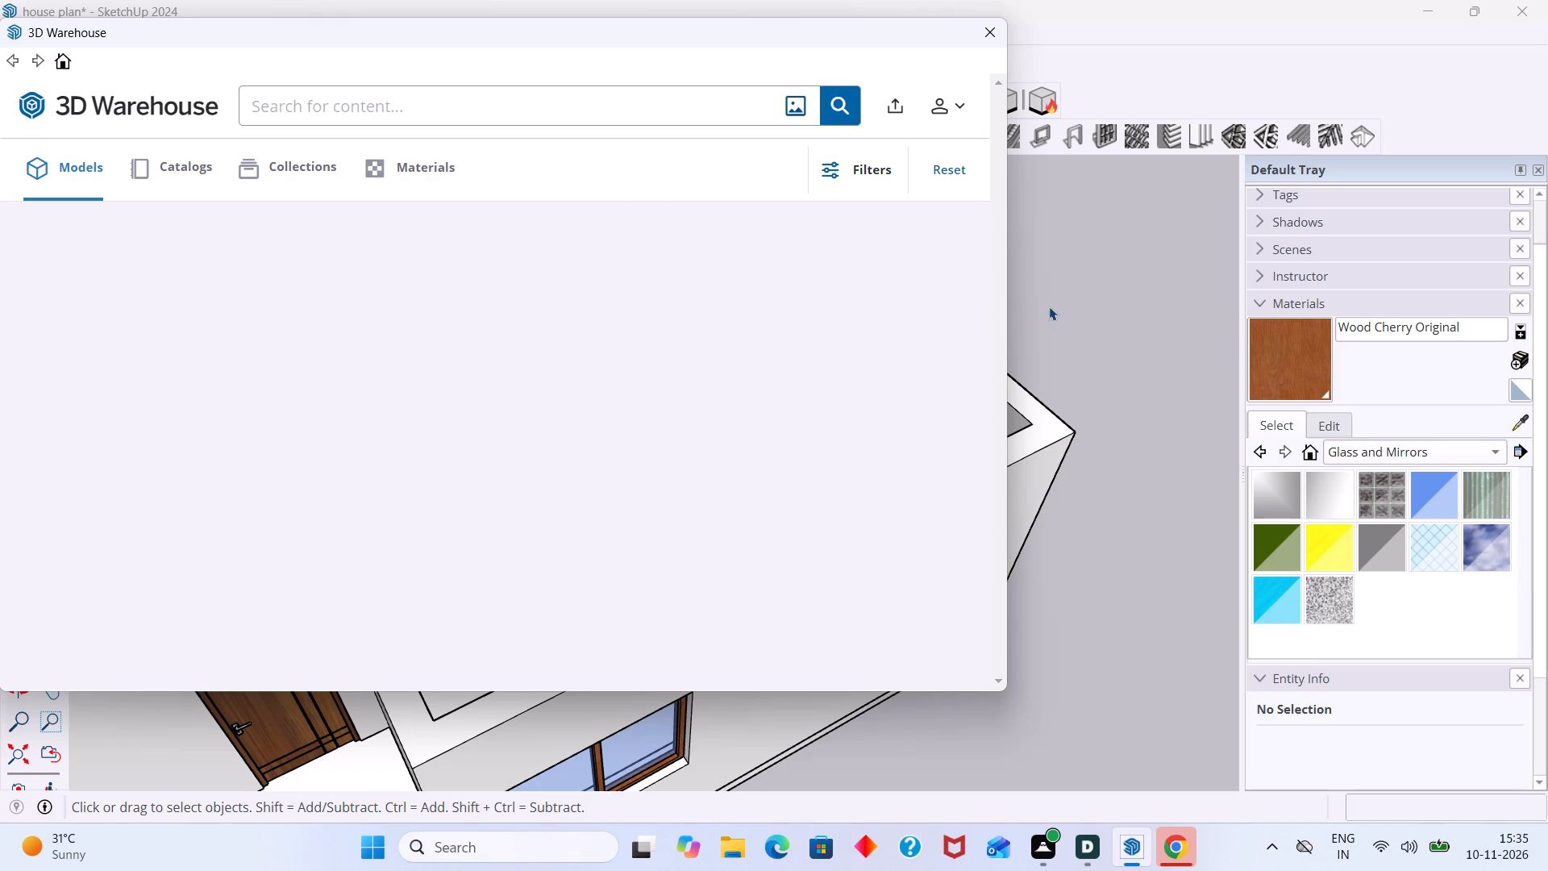
pyautogui.click(605, 108)
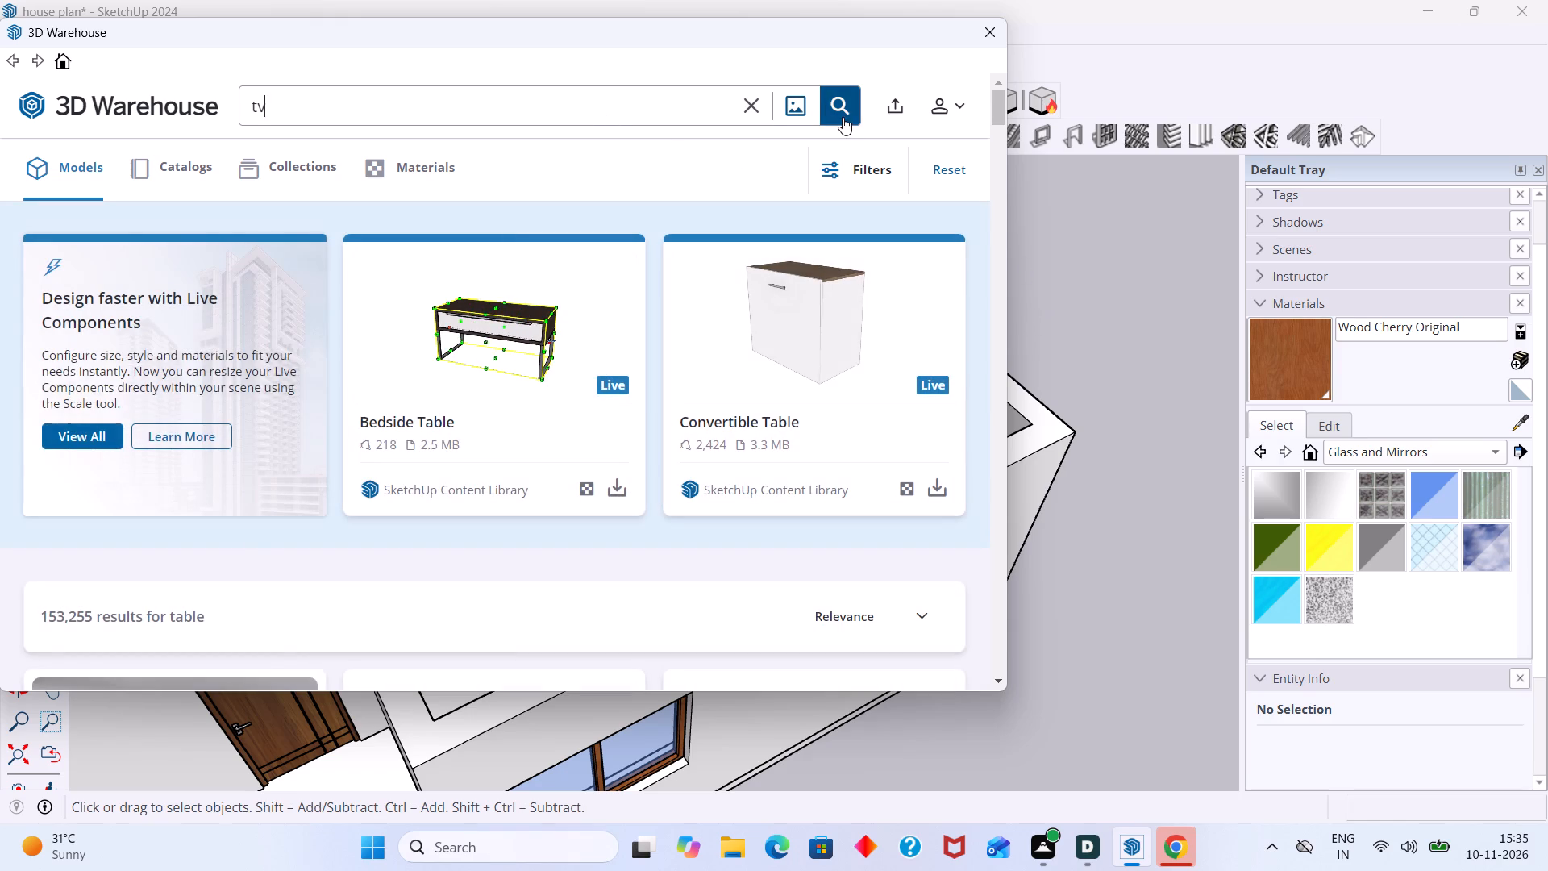
pyautogui.click(843, 116)
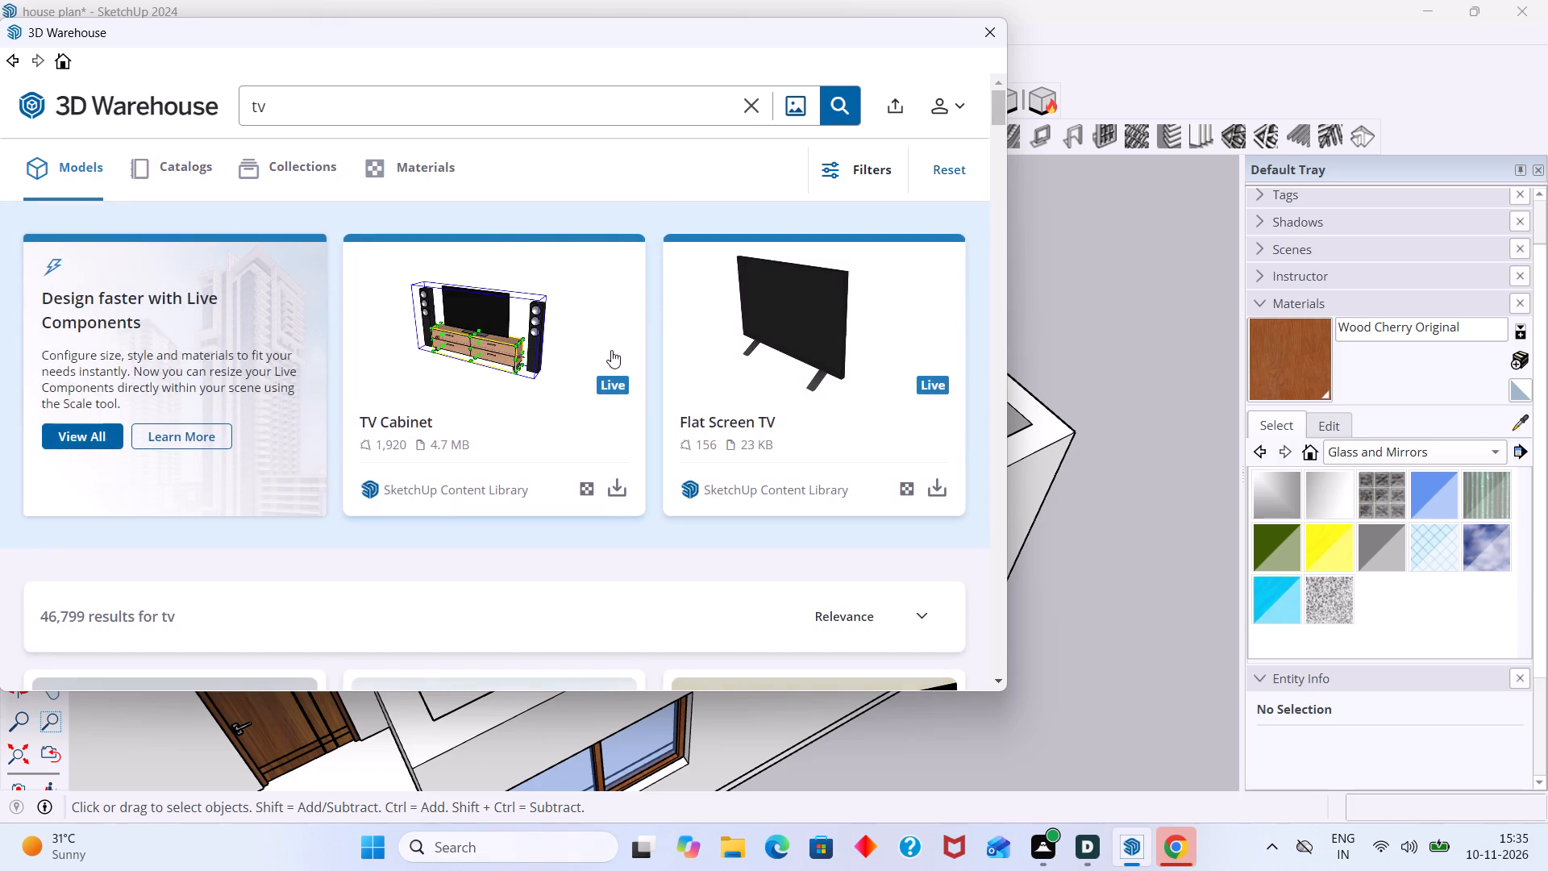
# Browse the TV models in the 3D Warehouse results, then close the library window.
pyautogui.scroll(-2, 611, 351)
pyautogui.scroll(-2, 585, 429)
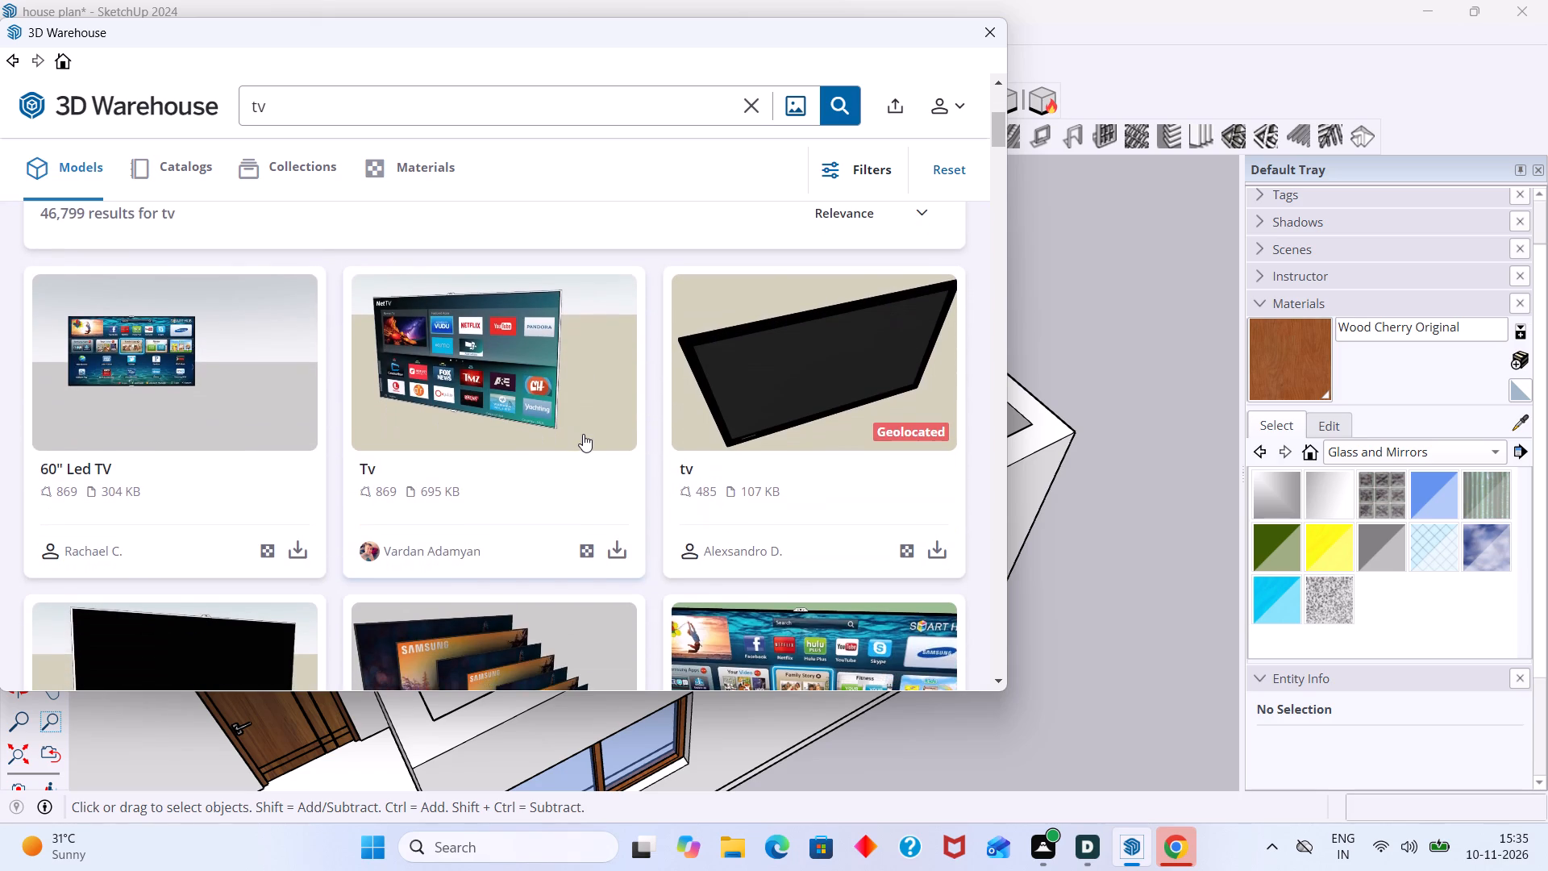
pyautogui.scroll(-4, 583, 443)
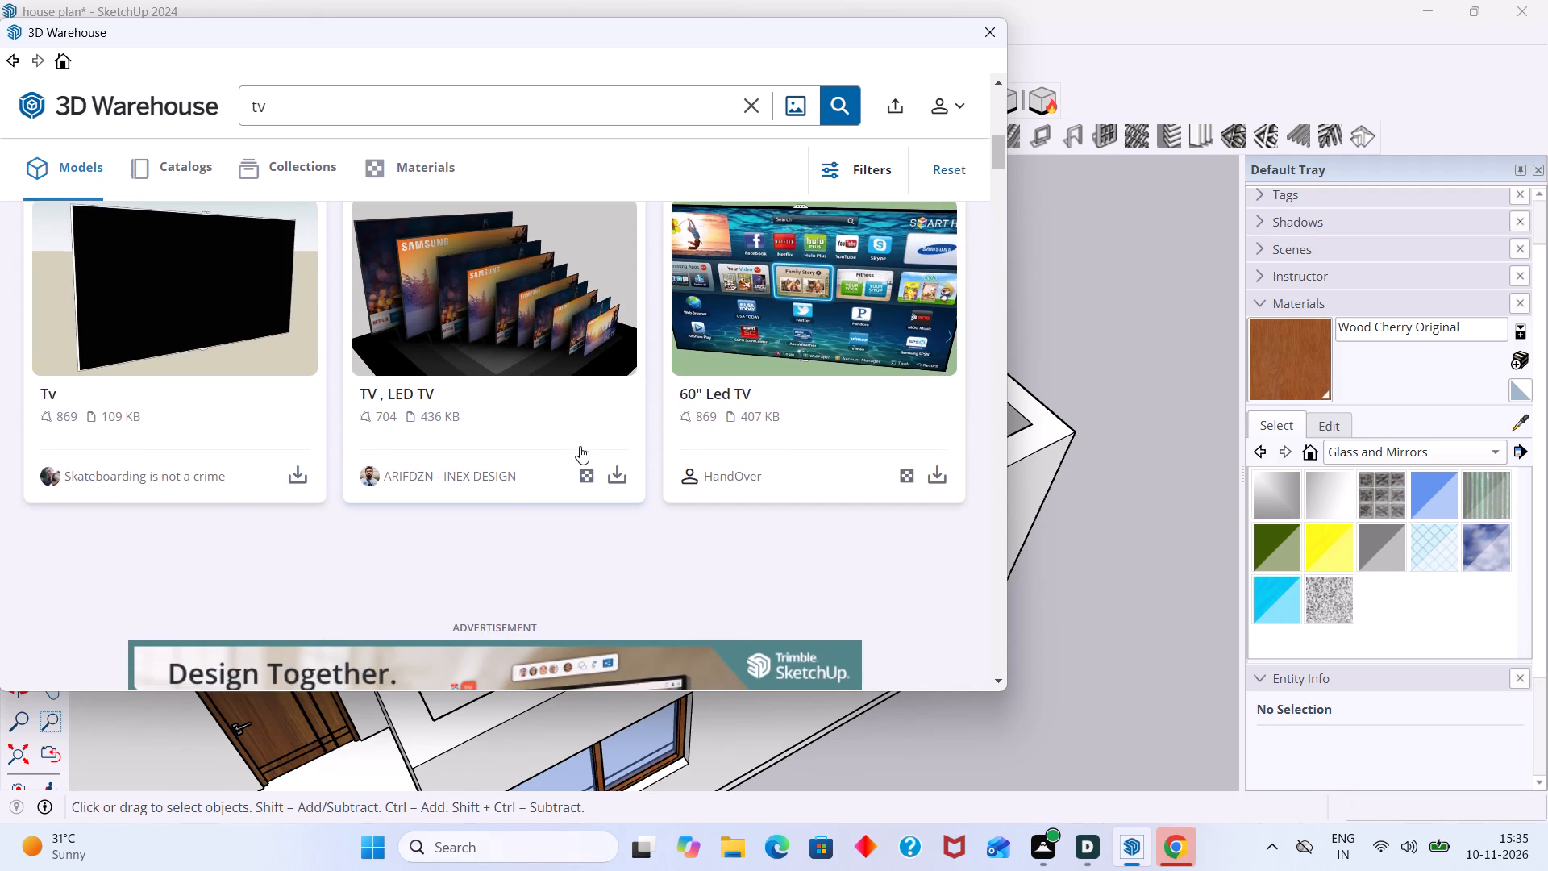
pyautogui.scroll(-1, 580, 446)
pyautogui.scroll(2, 580, 446)
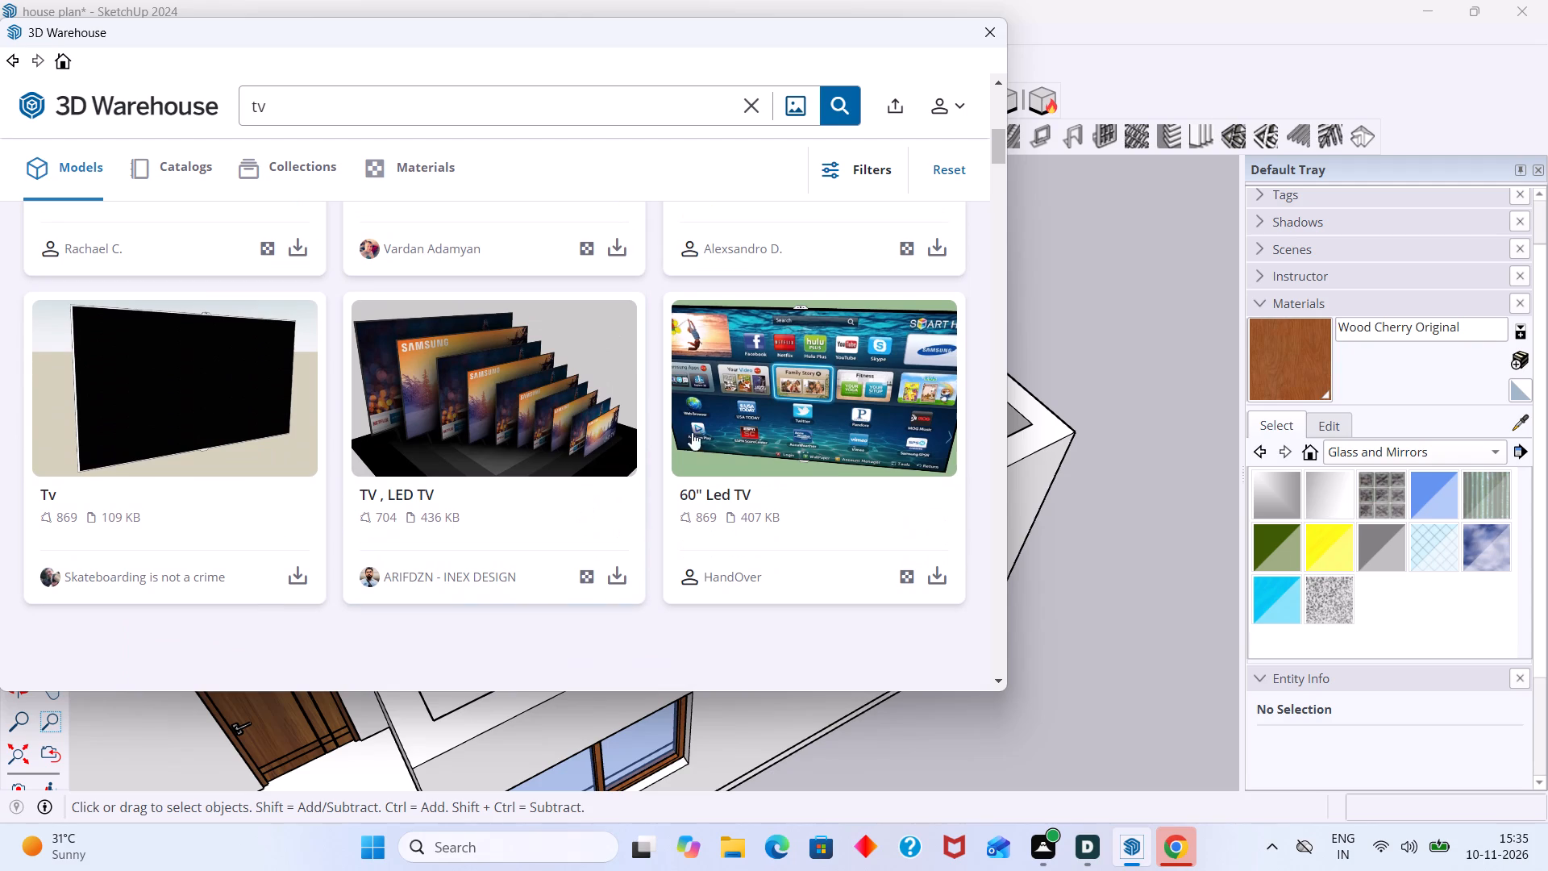
pyautogui.click(1034, 346)
pyautogui.click(1007, 29)
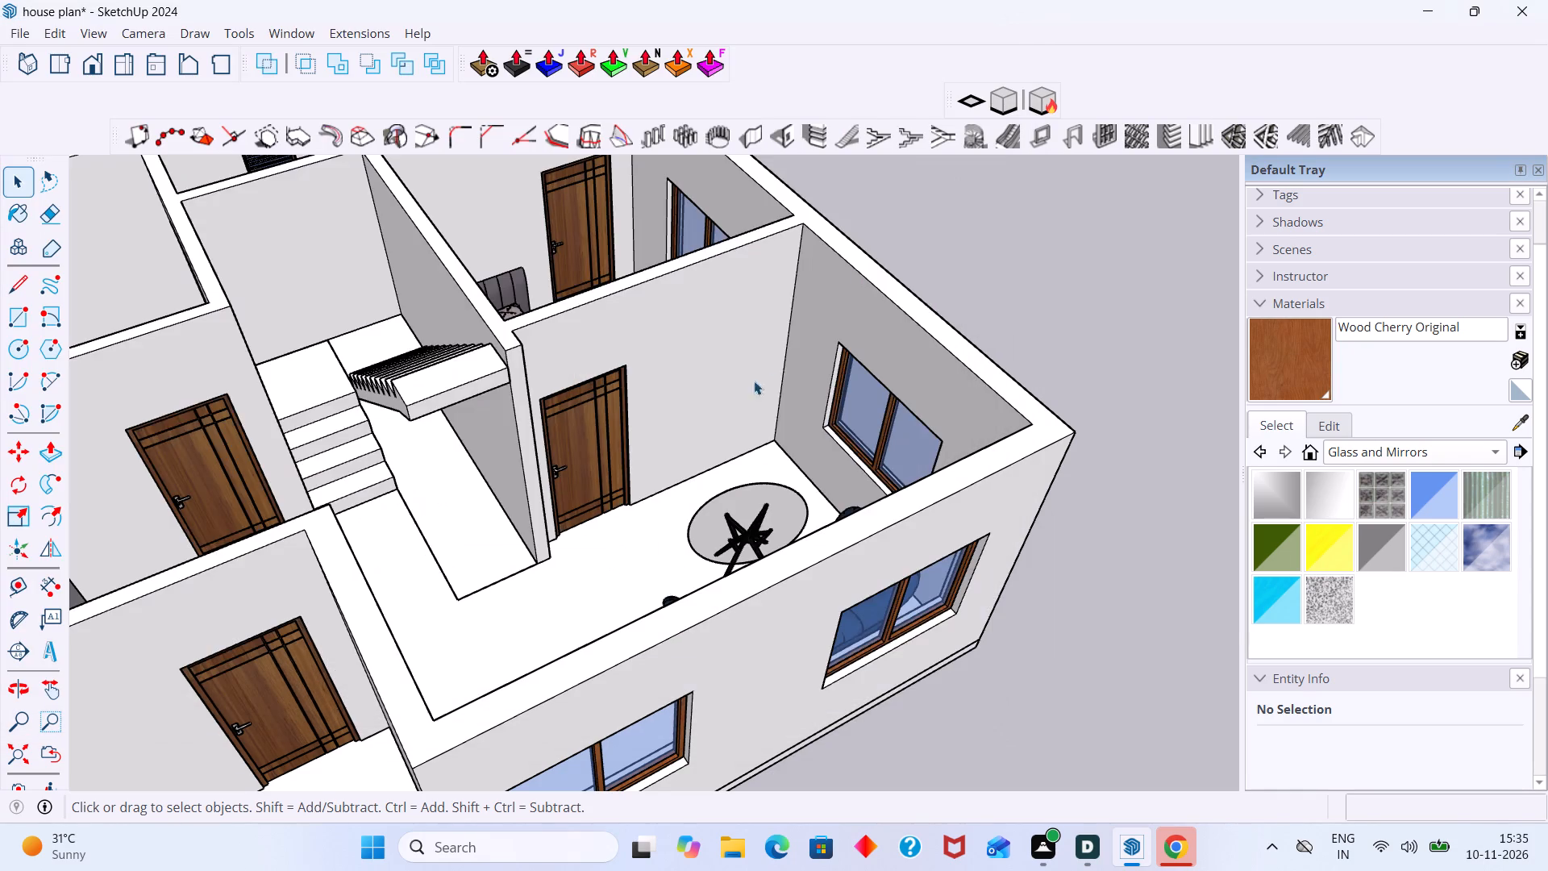
# Examine the living room wall beside the wooden door, opposite the sofa, as a possible place for a TV.
pyautogui.scroll(6, 730, 398)
pyautogui.moveTo(743, 431); pyautogui.dragTo(630, 424, button='middle')
pyautogui.scroll(-6, 676, 448)
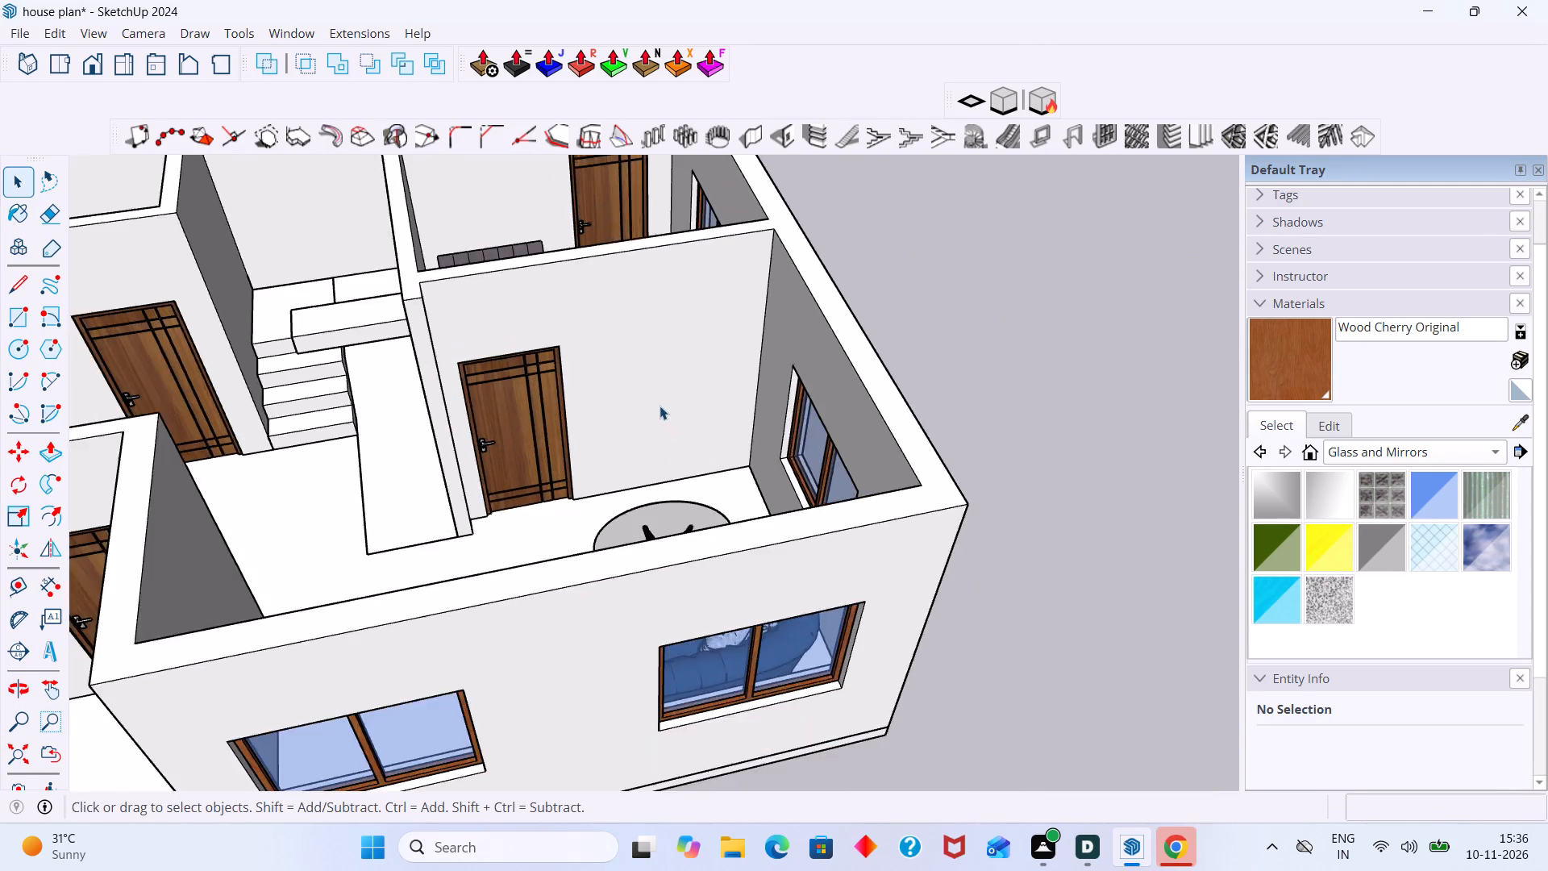
pyautogui.scroll(10, 647, 399)
pyautogui.scroll(-13, 638, 451)
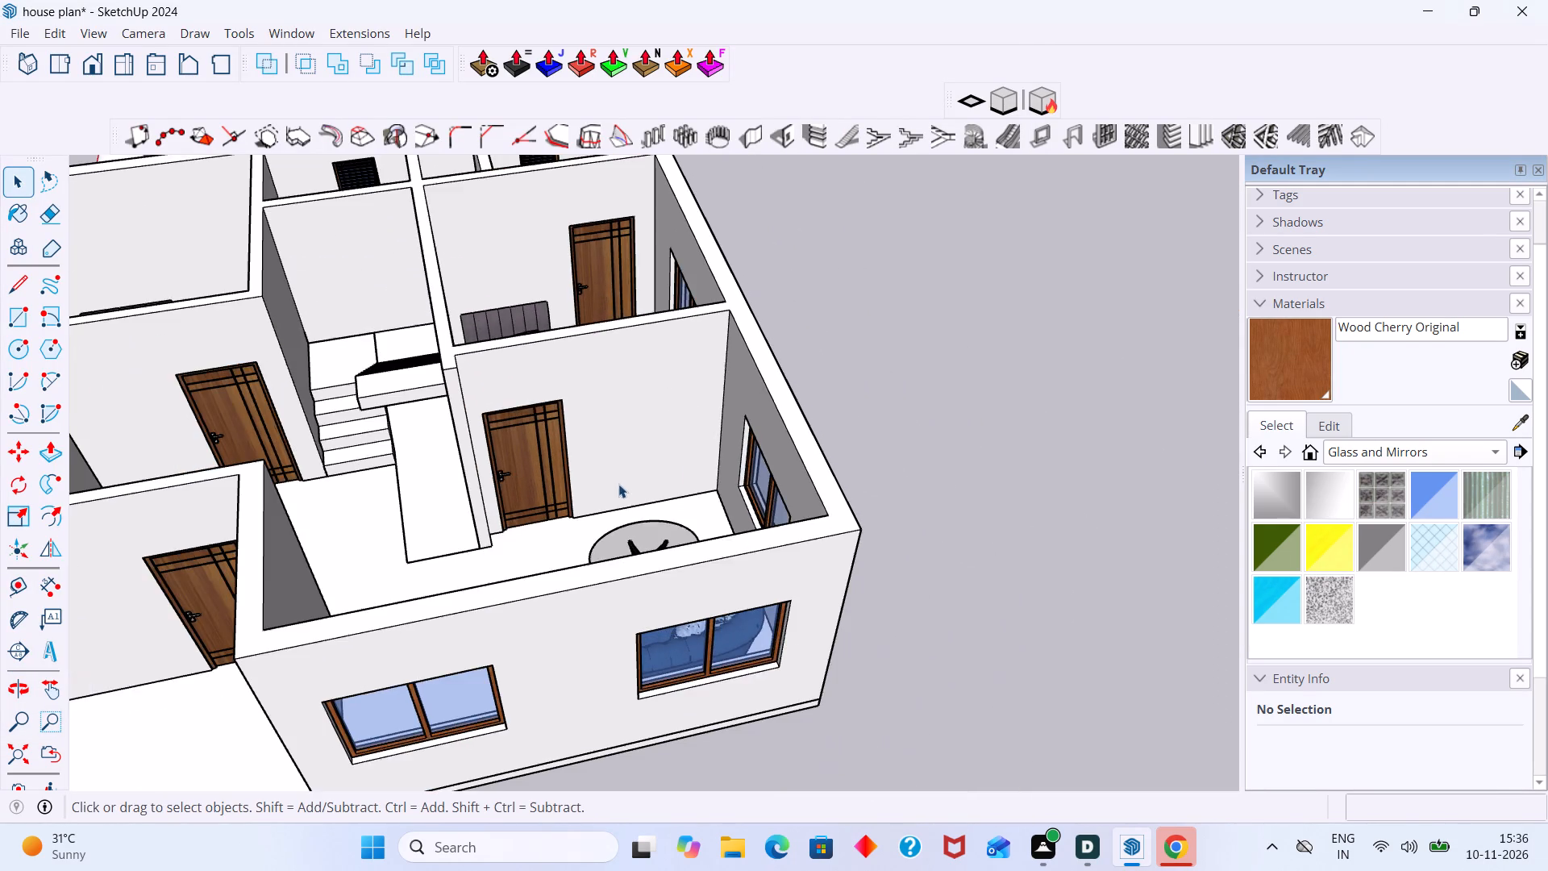
pyautogui.moveTo(627, 492); pyautogui.dragTo(618, 498, button='middle')
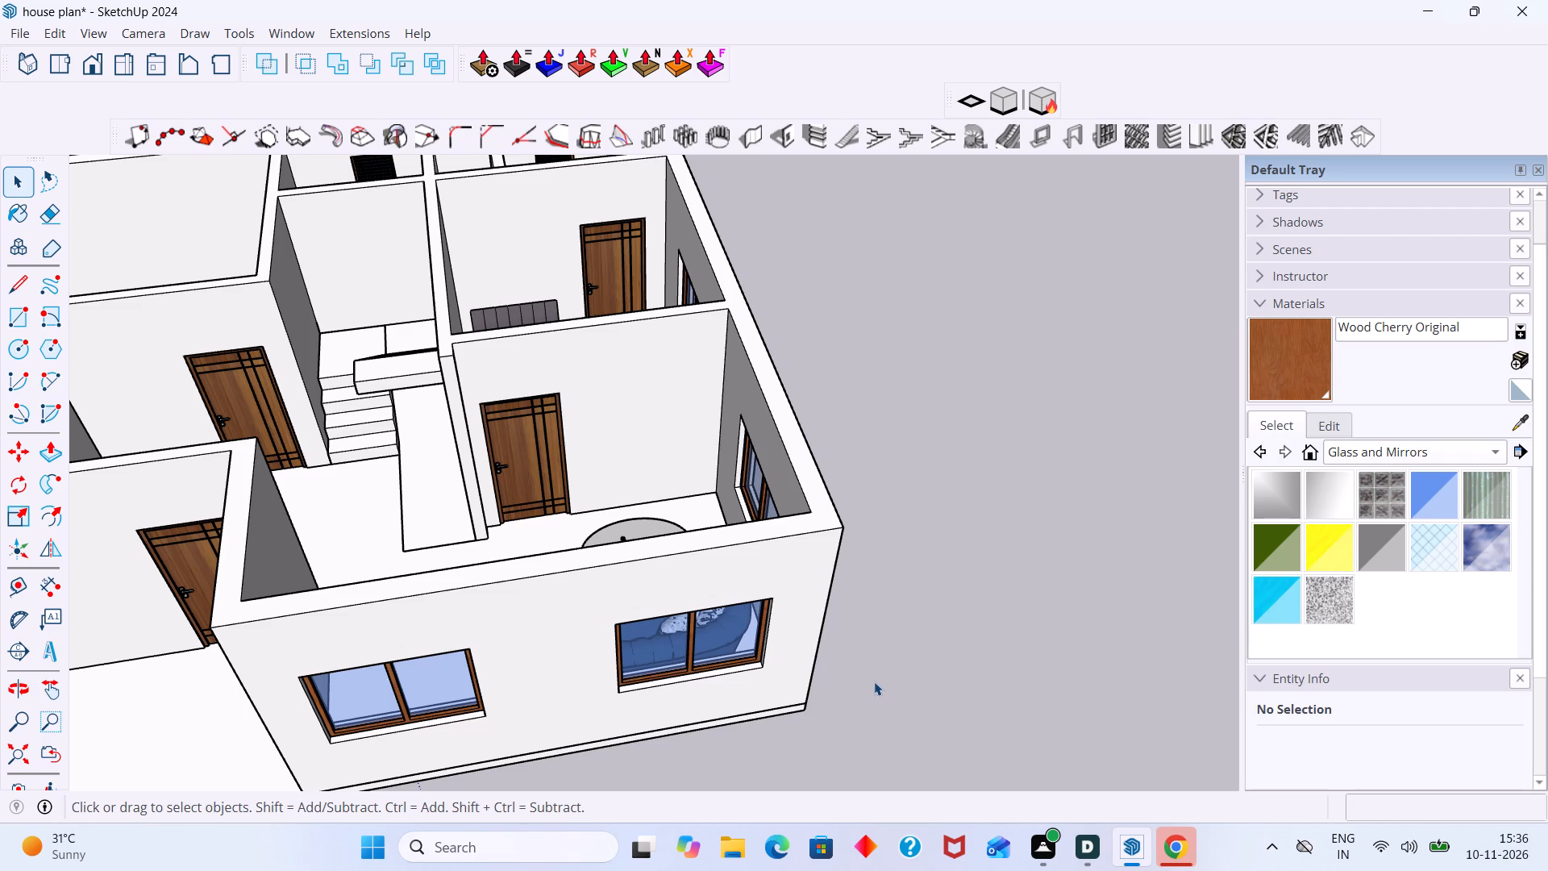
pyautogui.scroll(2, 622, 473)
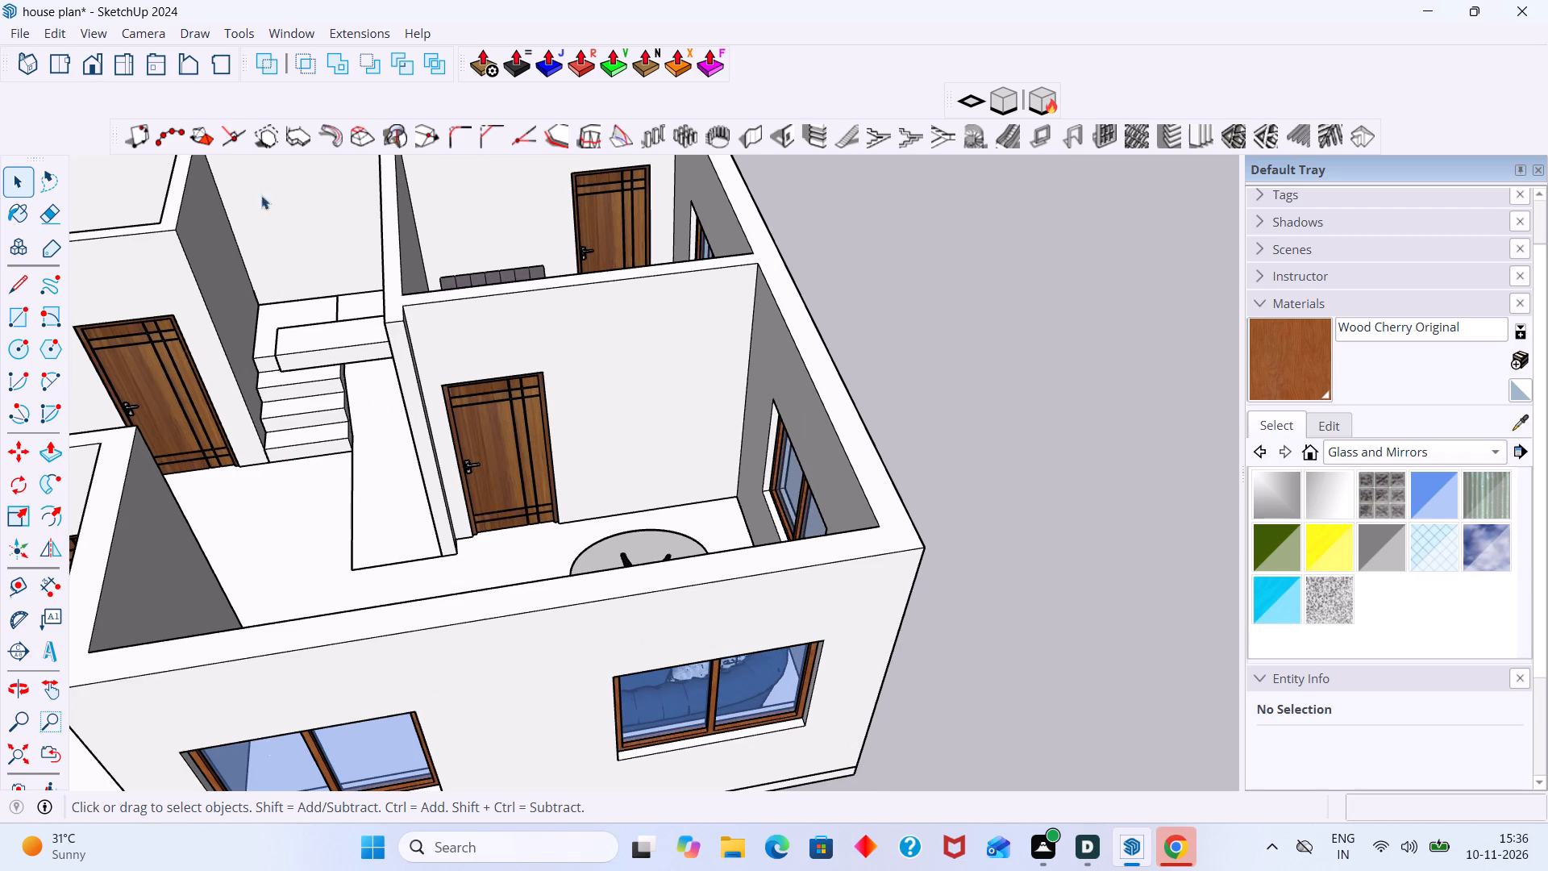
# Reopen the 3D Warehouse and browse the "tv" model results for a TV or TV wall unit suiting the living room.
pyautogui.click(281, 30)
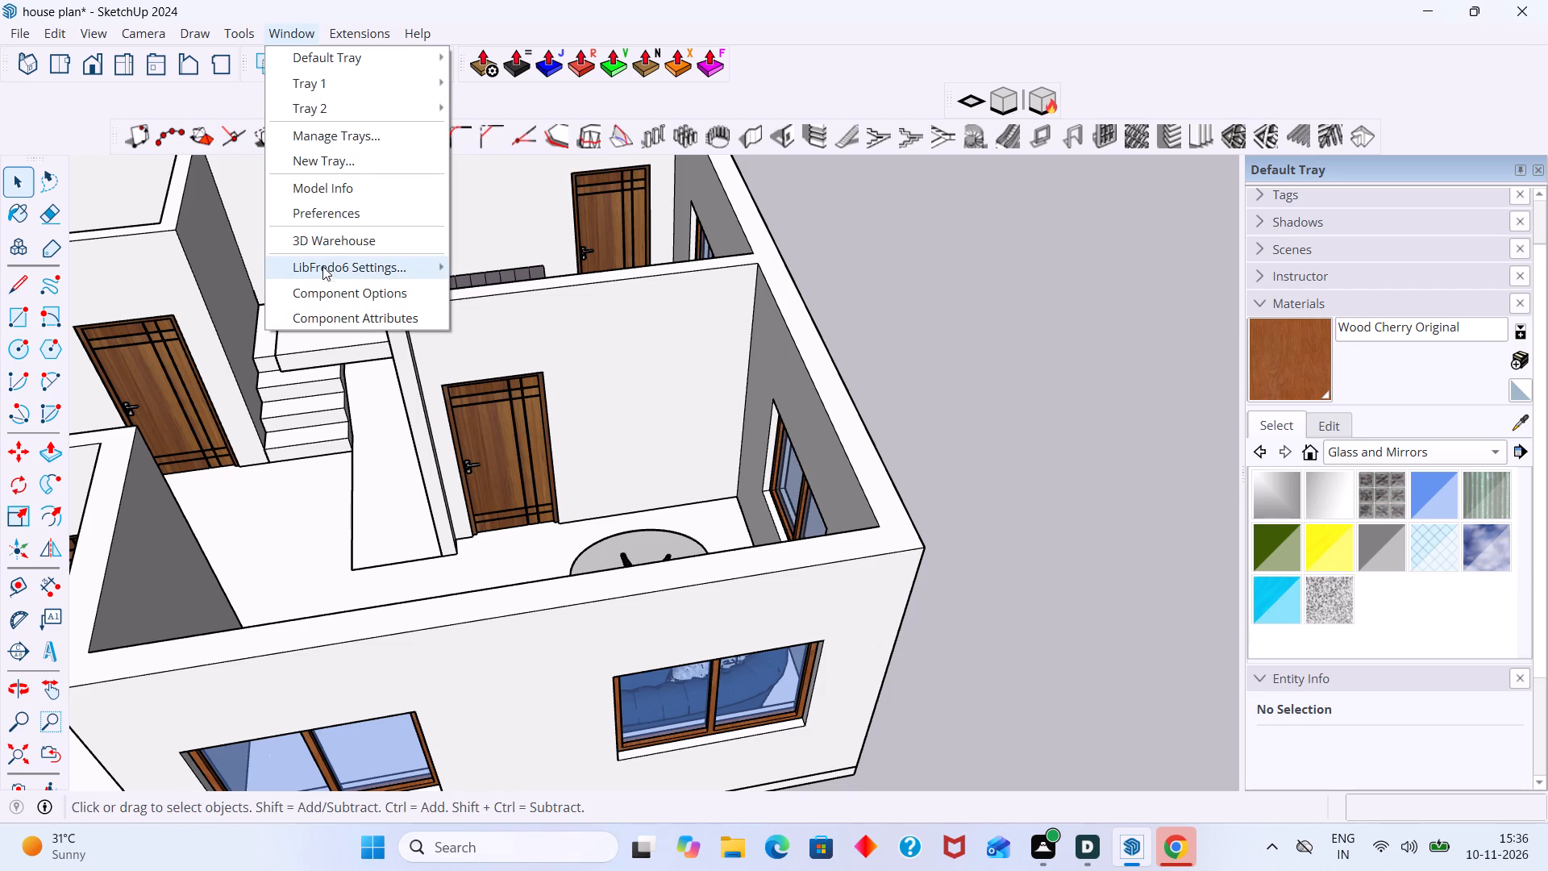
pyautogui.click(332, 244)
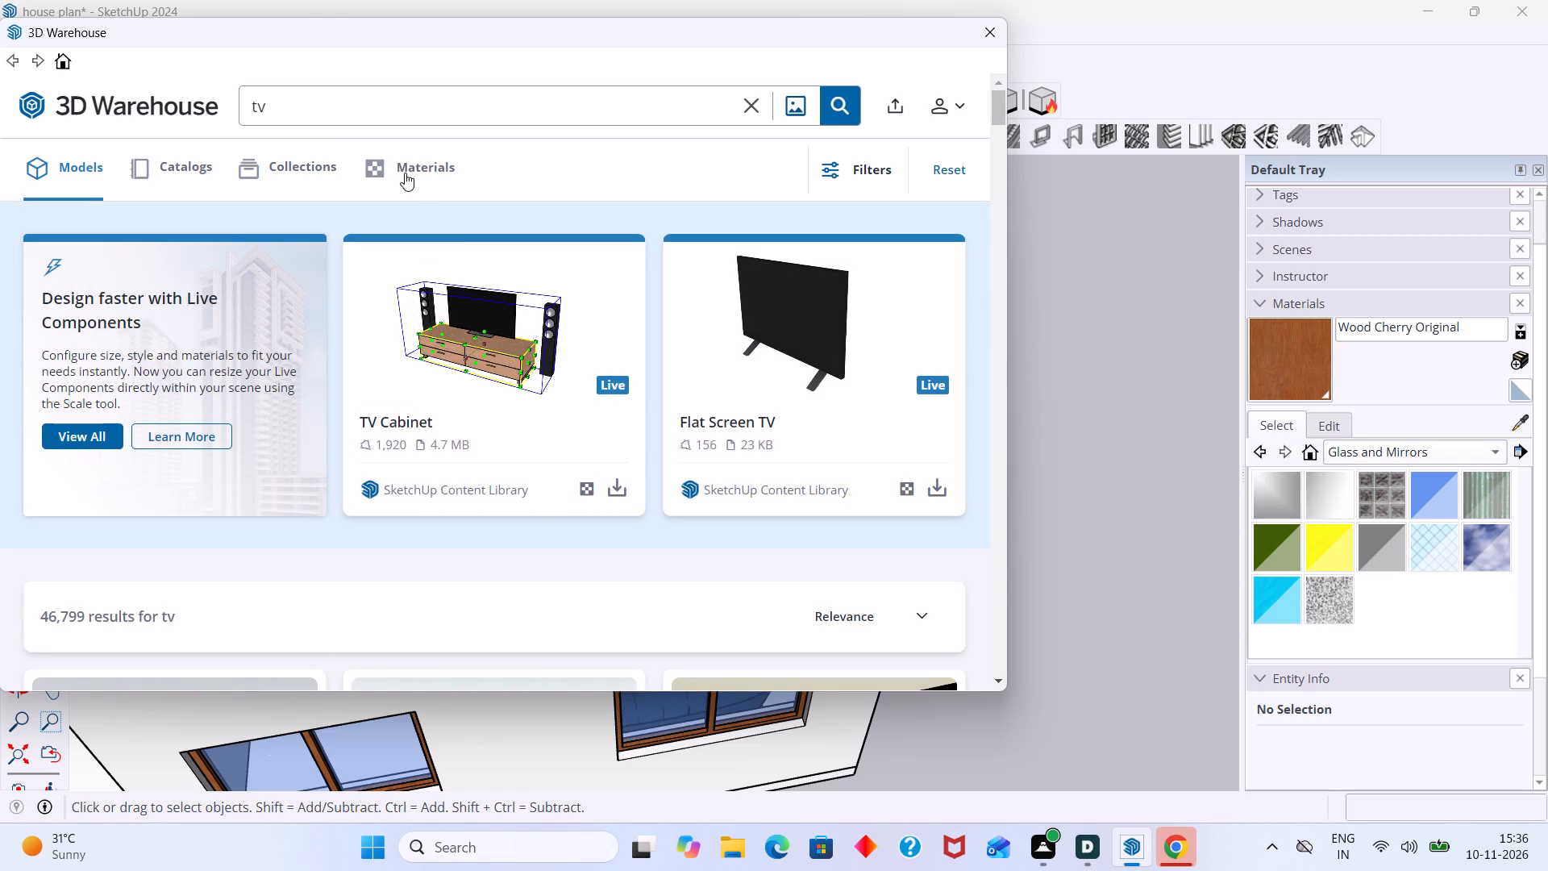
pyautogui.scroll(-5, 600, 343)
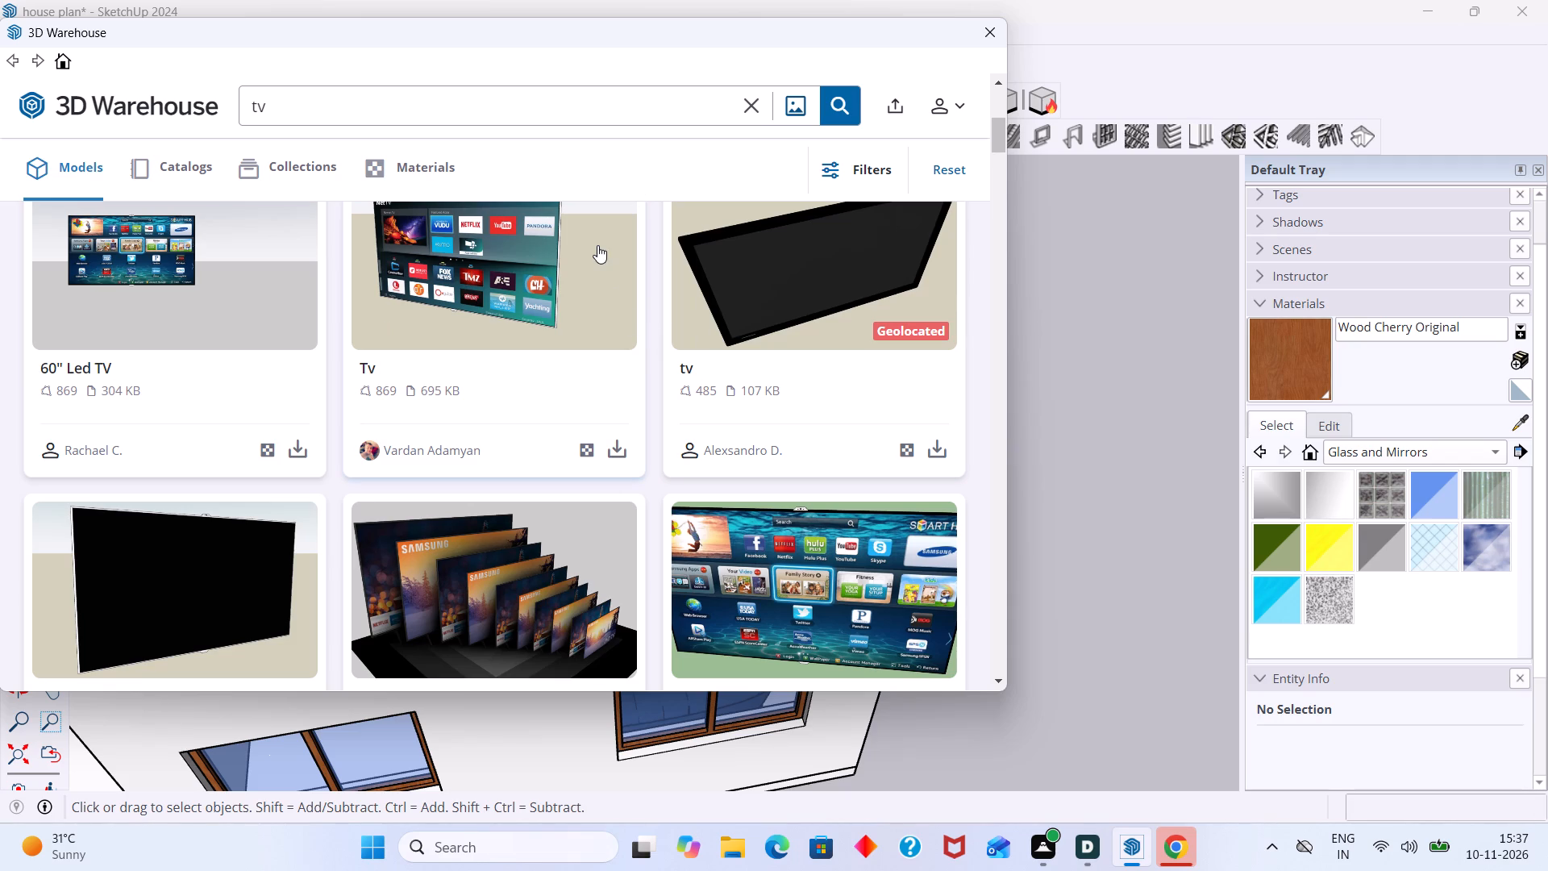
pyautogui.scroll(-2, 1163, 292)
pyautogui.scroll(-6, 743, 366)
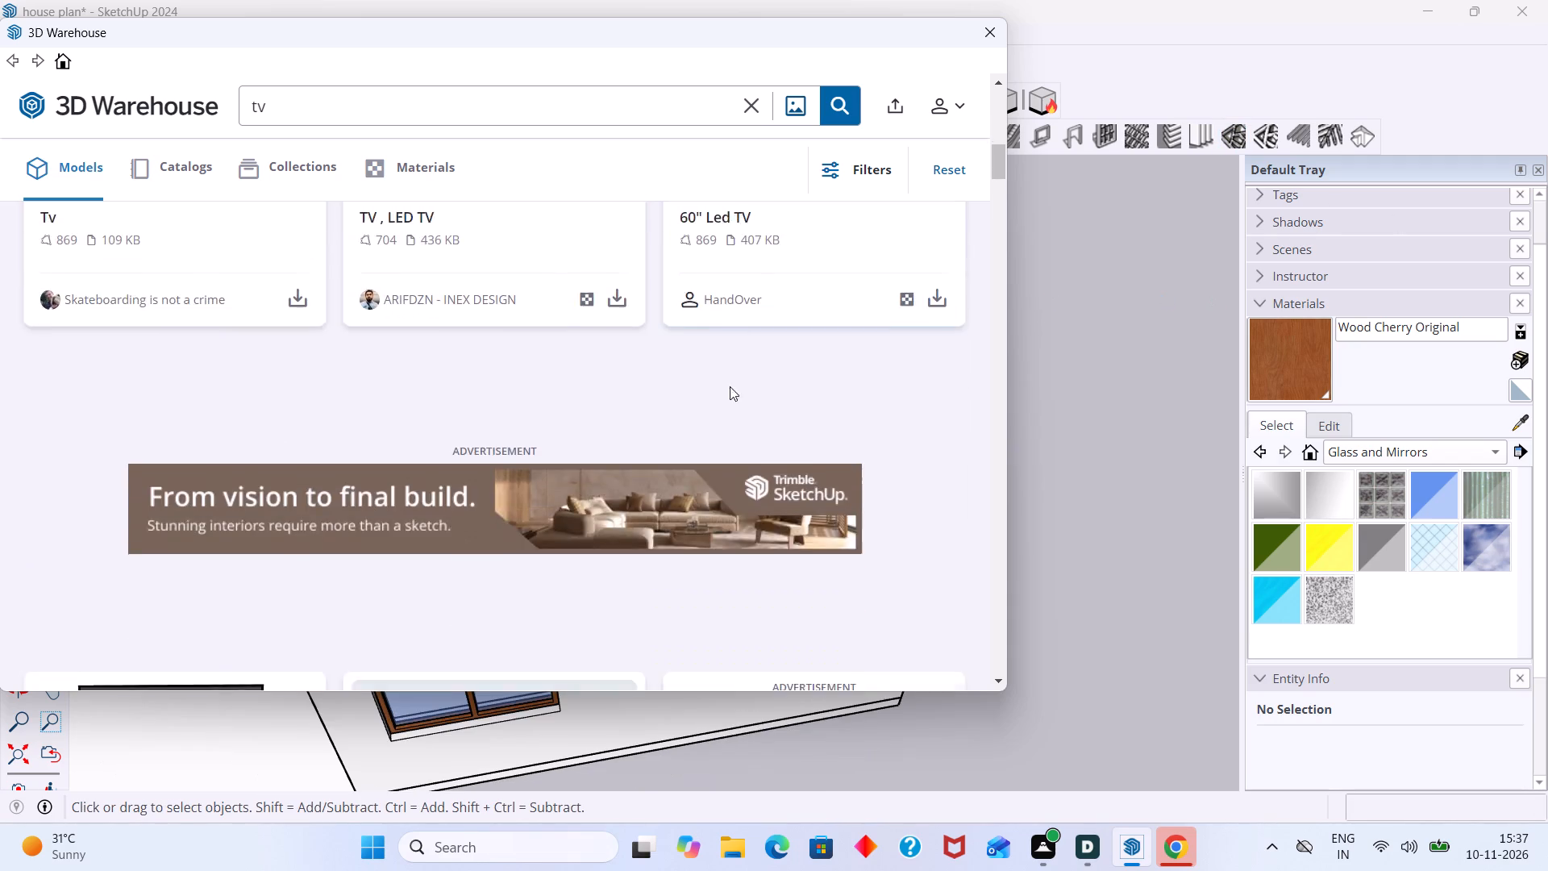
pyautogui.scroll(-9, 730, 386)
pyautogui.scroll(-3, 661, 412)
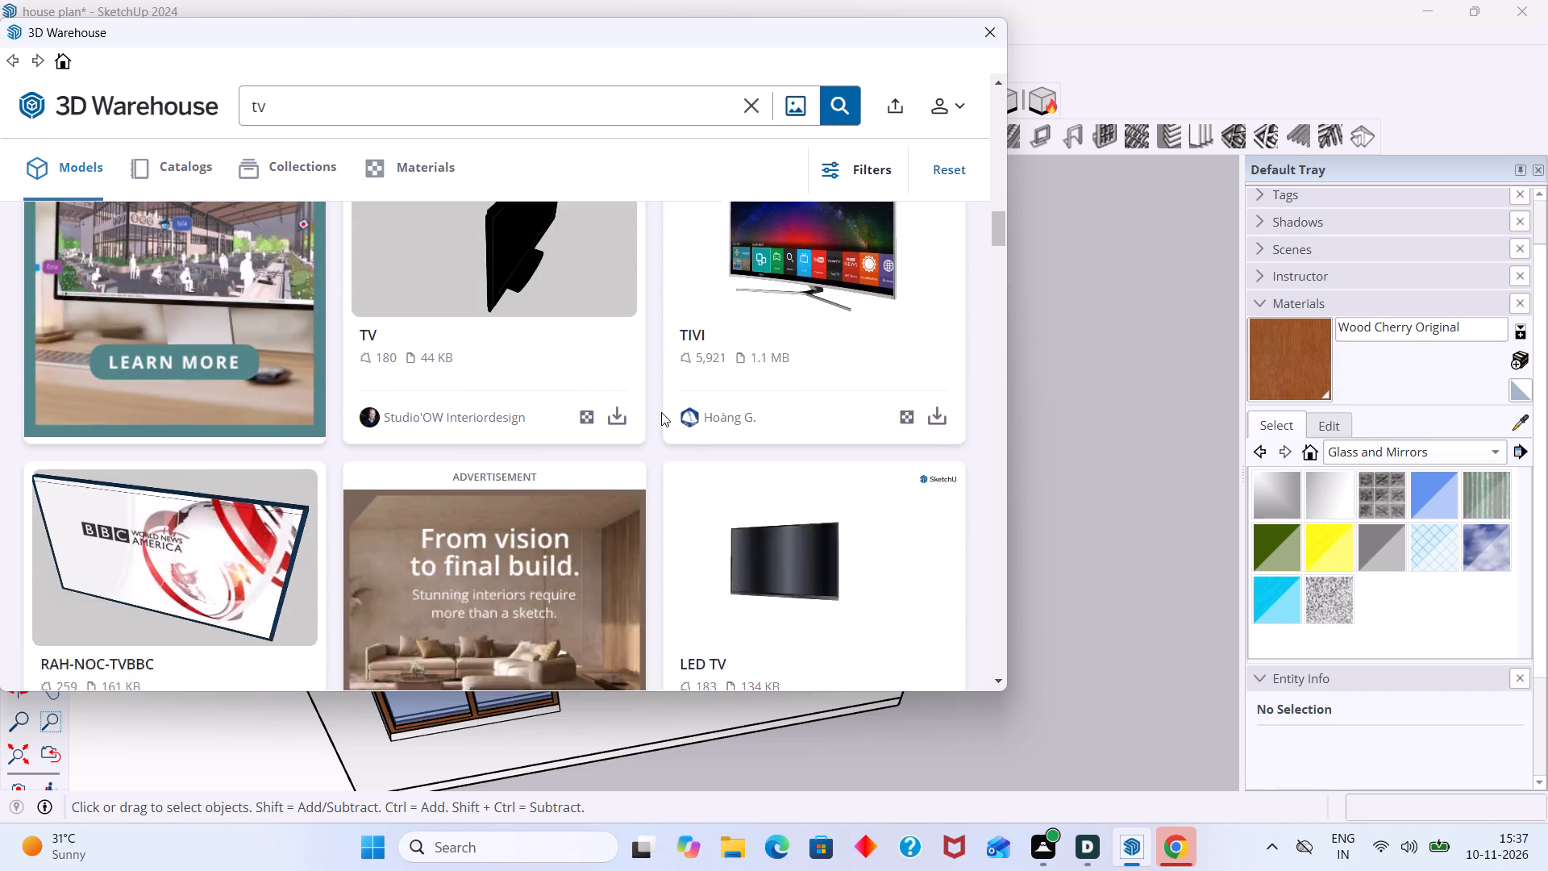
pyautogui.scroll(-3, 665, 412)
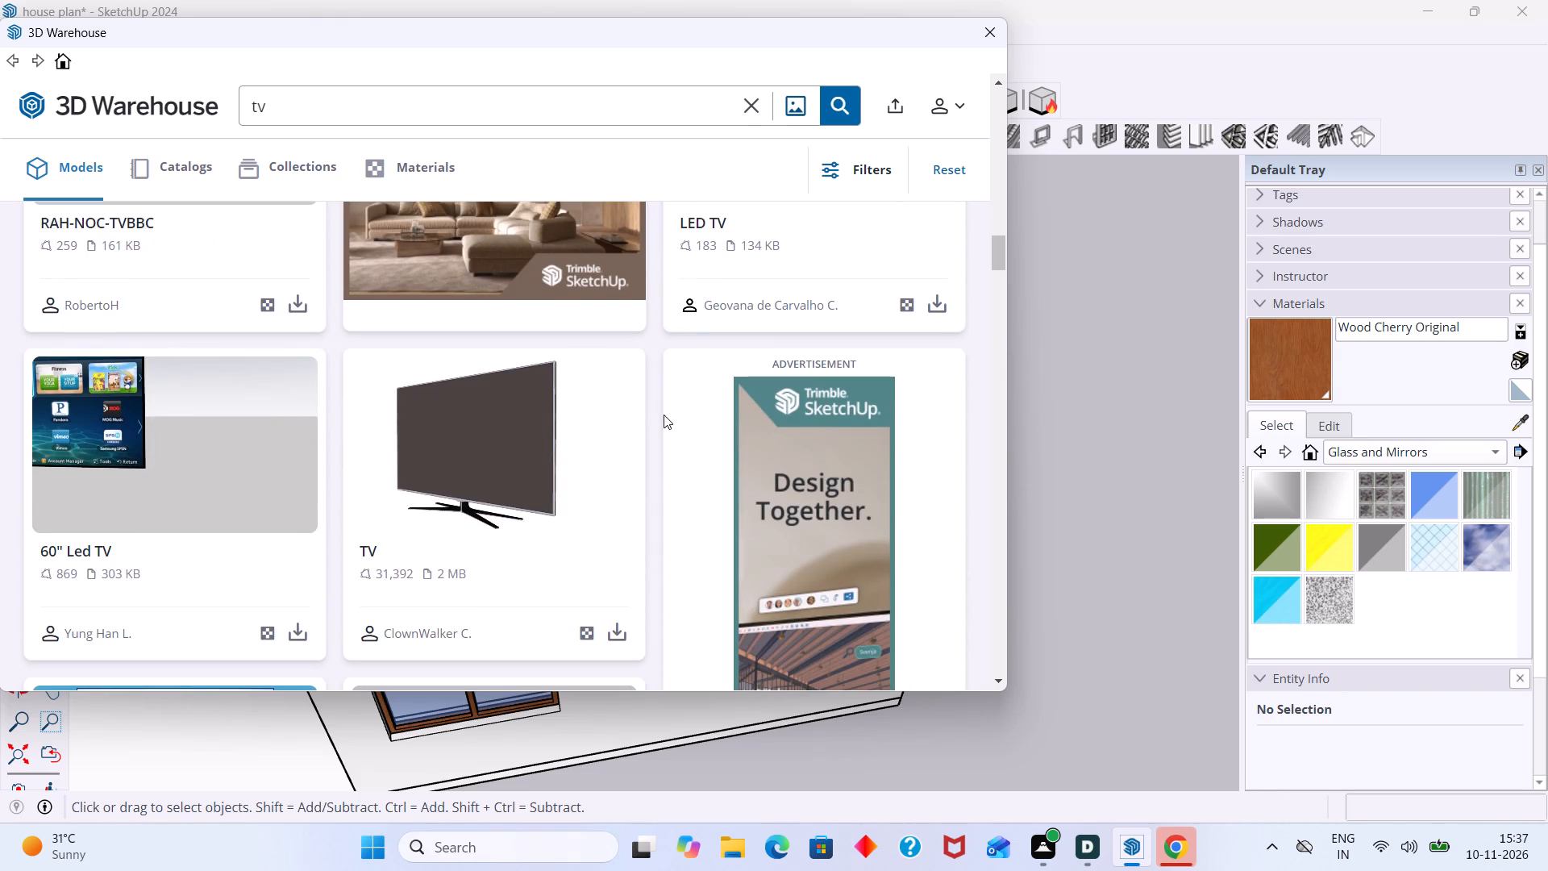
pyautogui.scroll(-5, 601, 421)
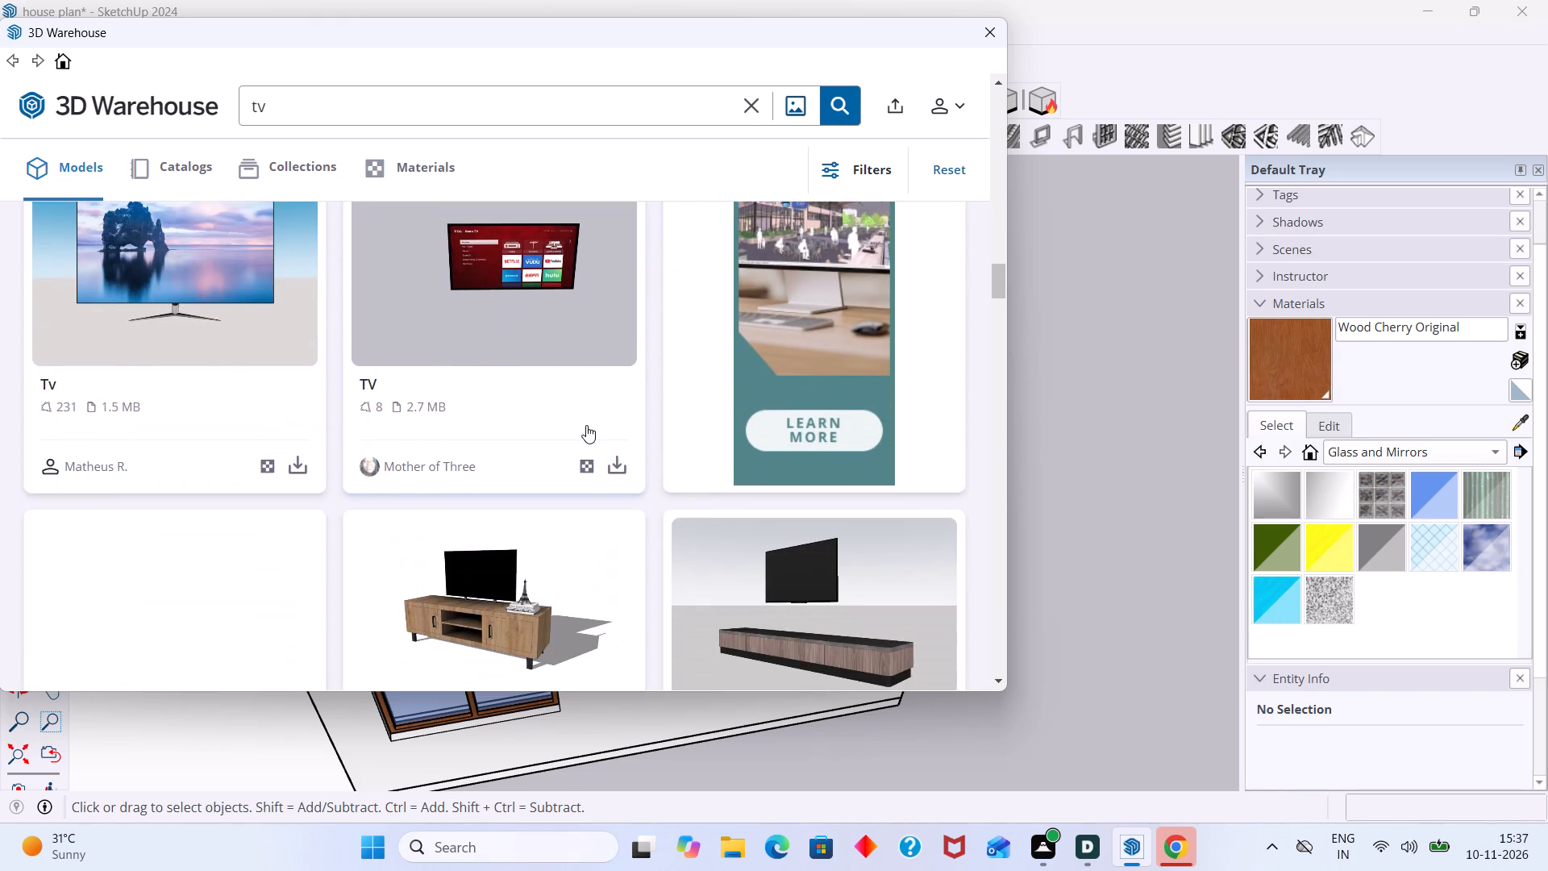
pyautogui.scroll(-3, 578, 426)
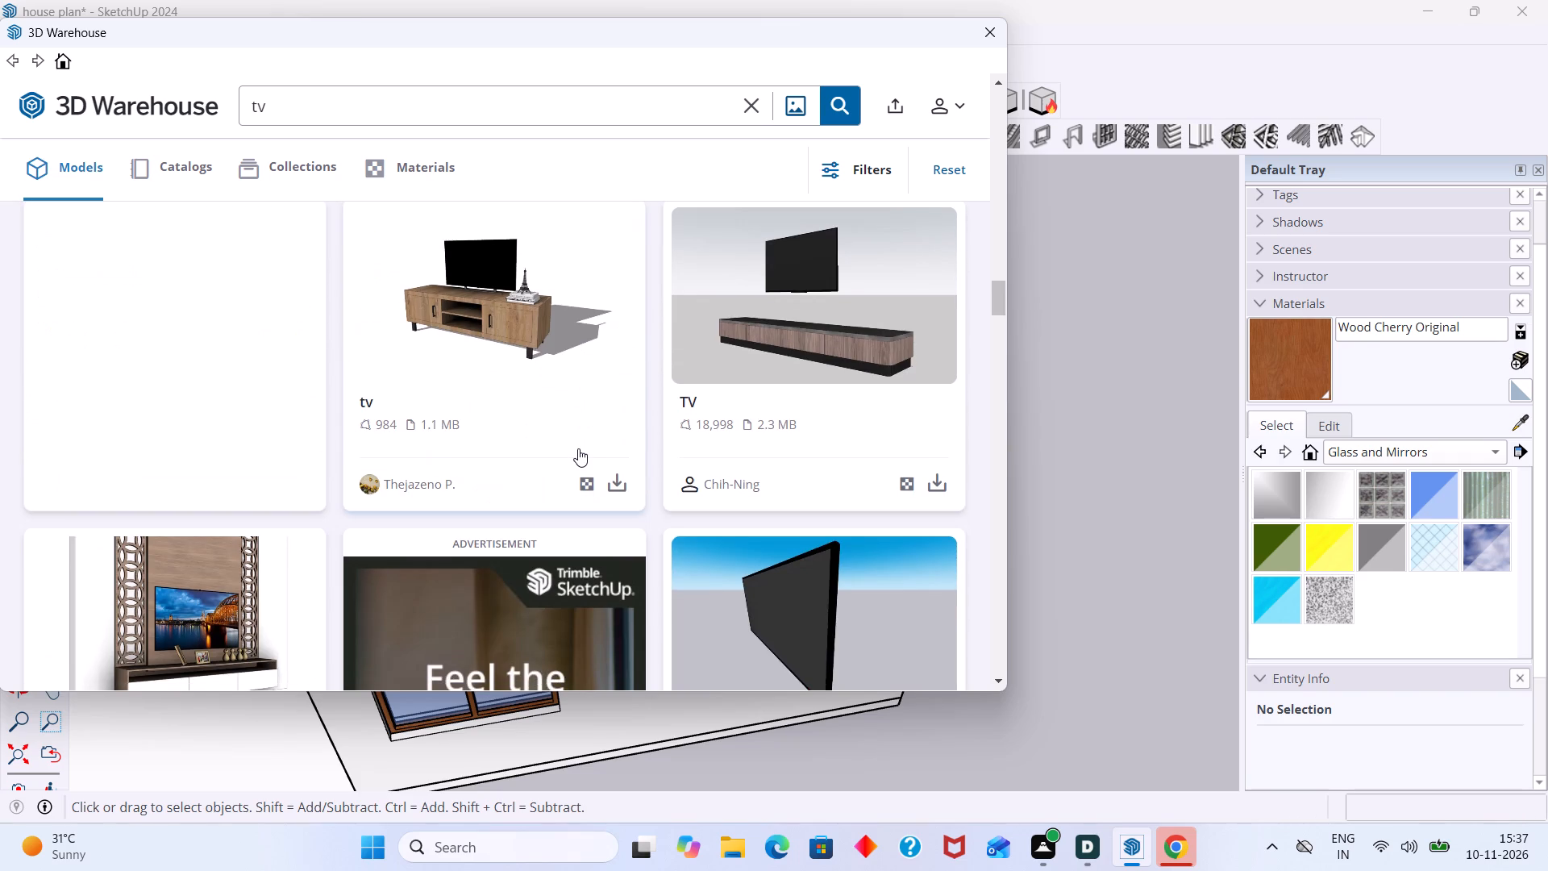
pyautogui.scroll(-2, 603, 476)
pyautogui.scroll(1, 618, 471)
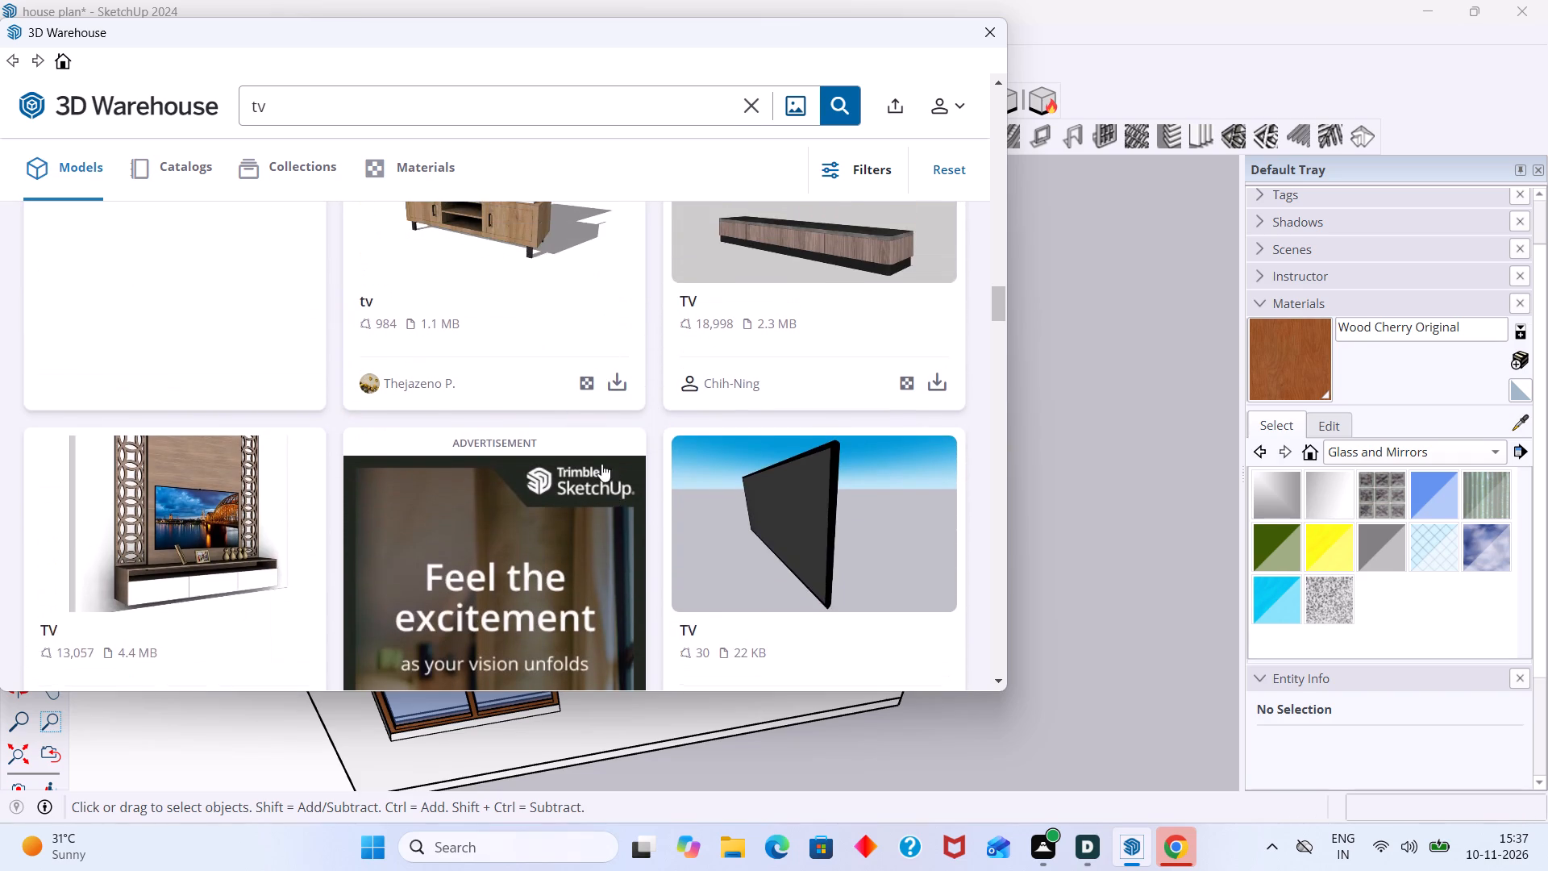
pyautogui.scroll(2, 596, 460)
pyautogui.scroll(-8, 609, 563)
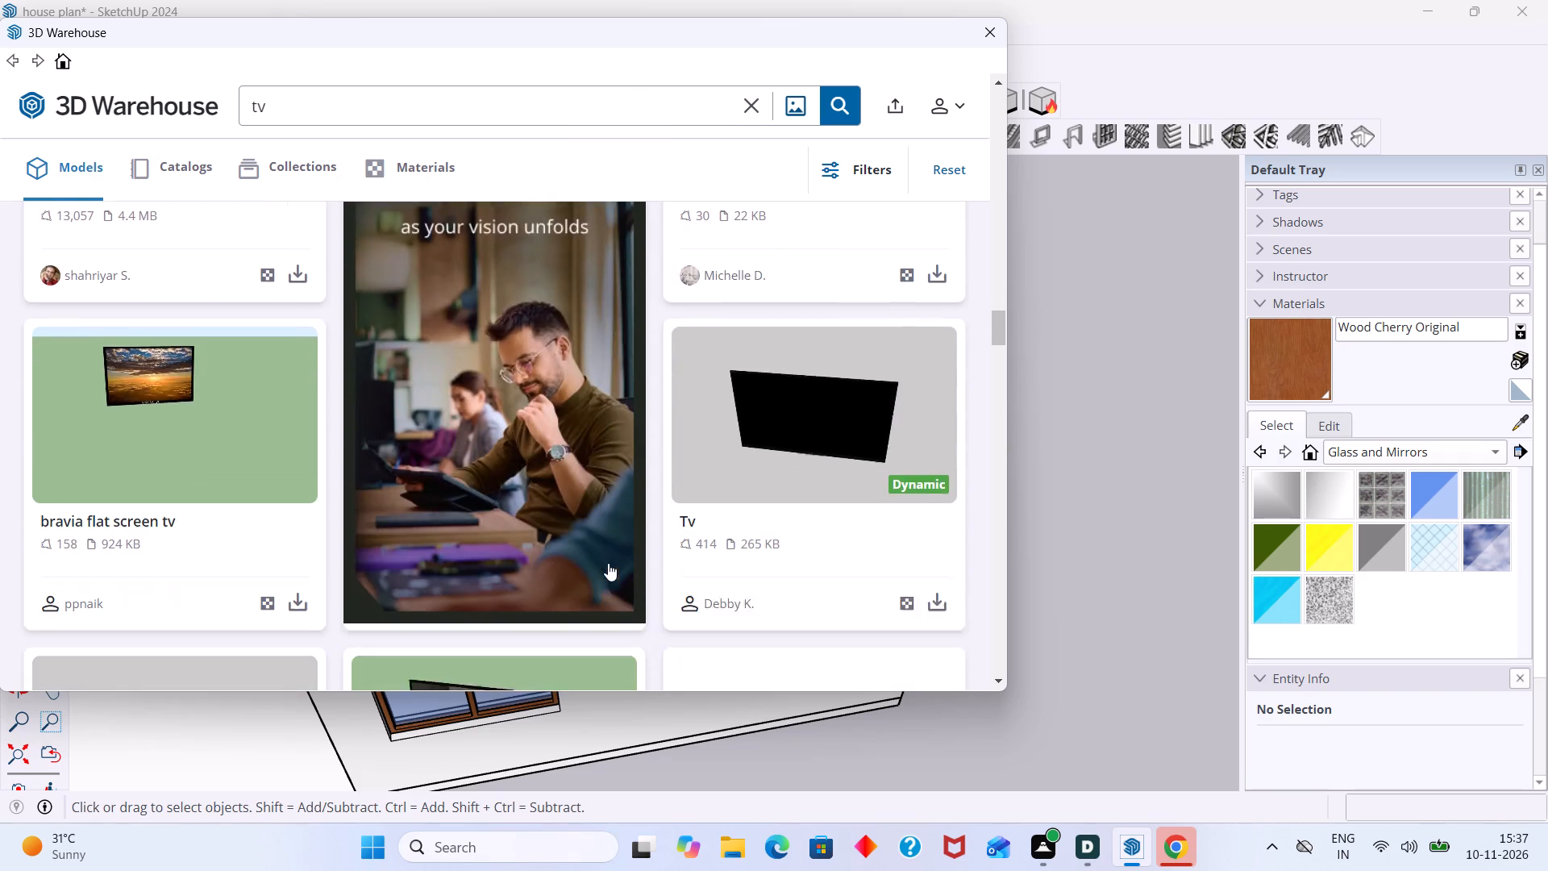
pyautogui.scroll(-8, 599, 570)
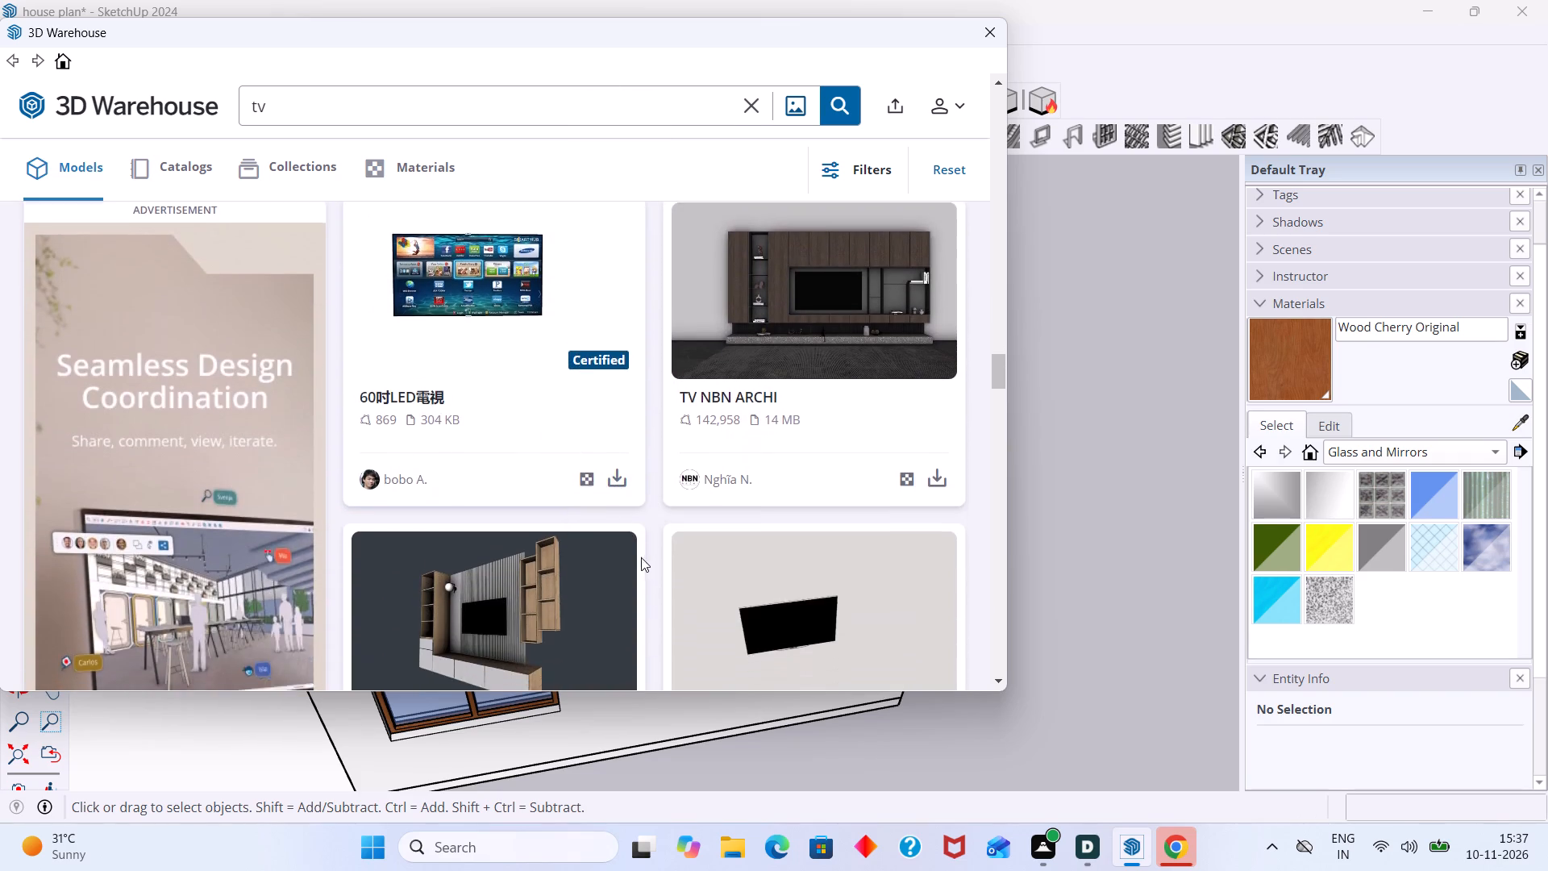
pyautogui.scroll(-1, 641, 557)
pyautogui.scroll(-5, 559, 551)
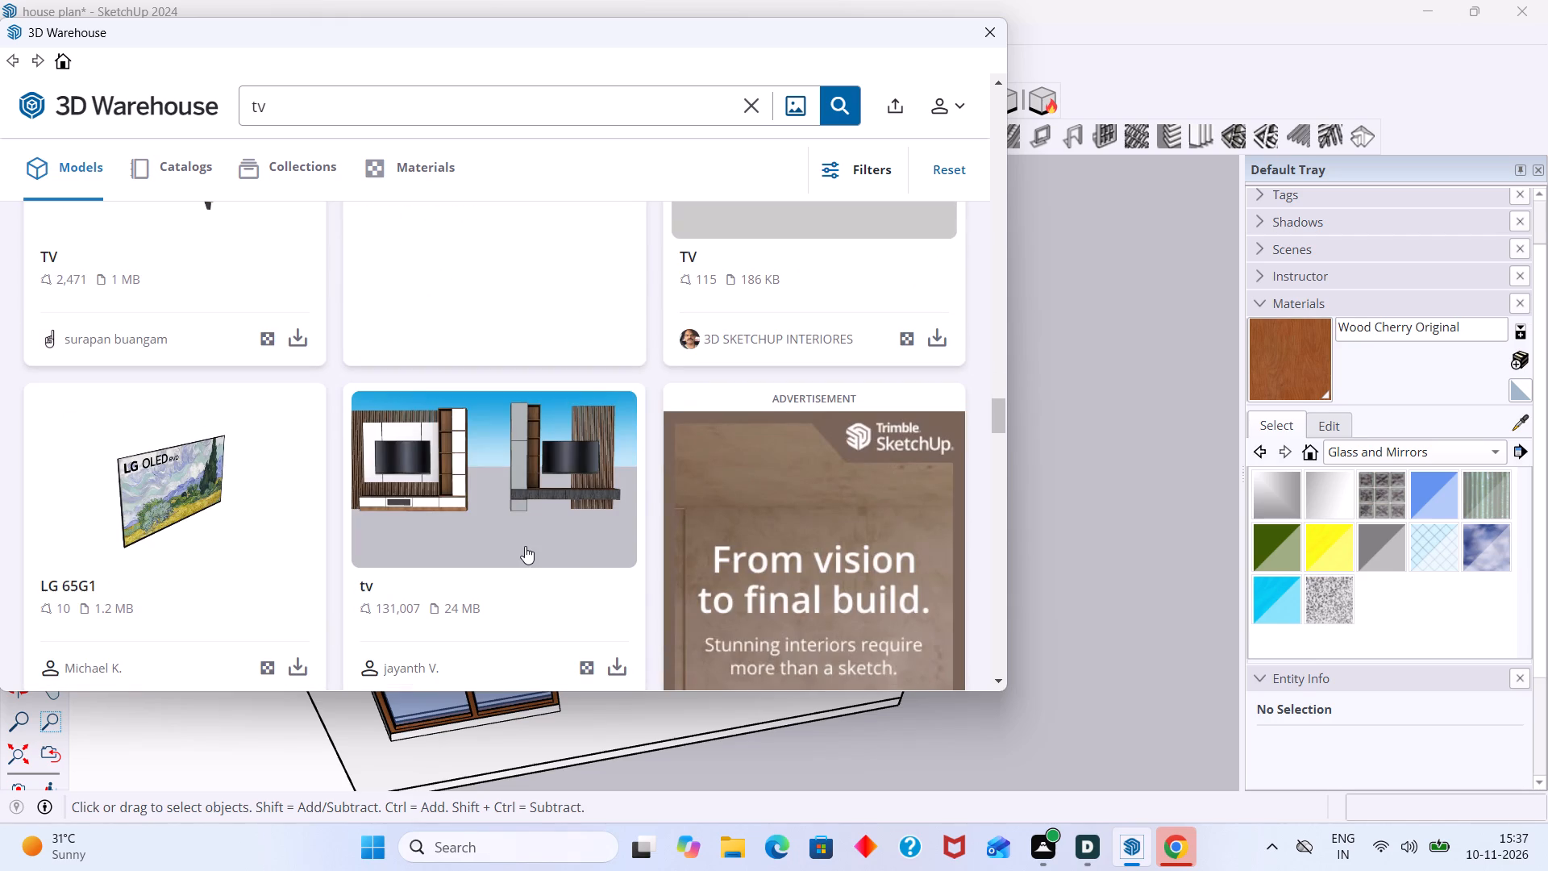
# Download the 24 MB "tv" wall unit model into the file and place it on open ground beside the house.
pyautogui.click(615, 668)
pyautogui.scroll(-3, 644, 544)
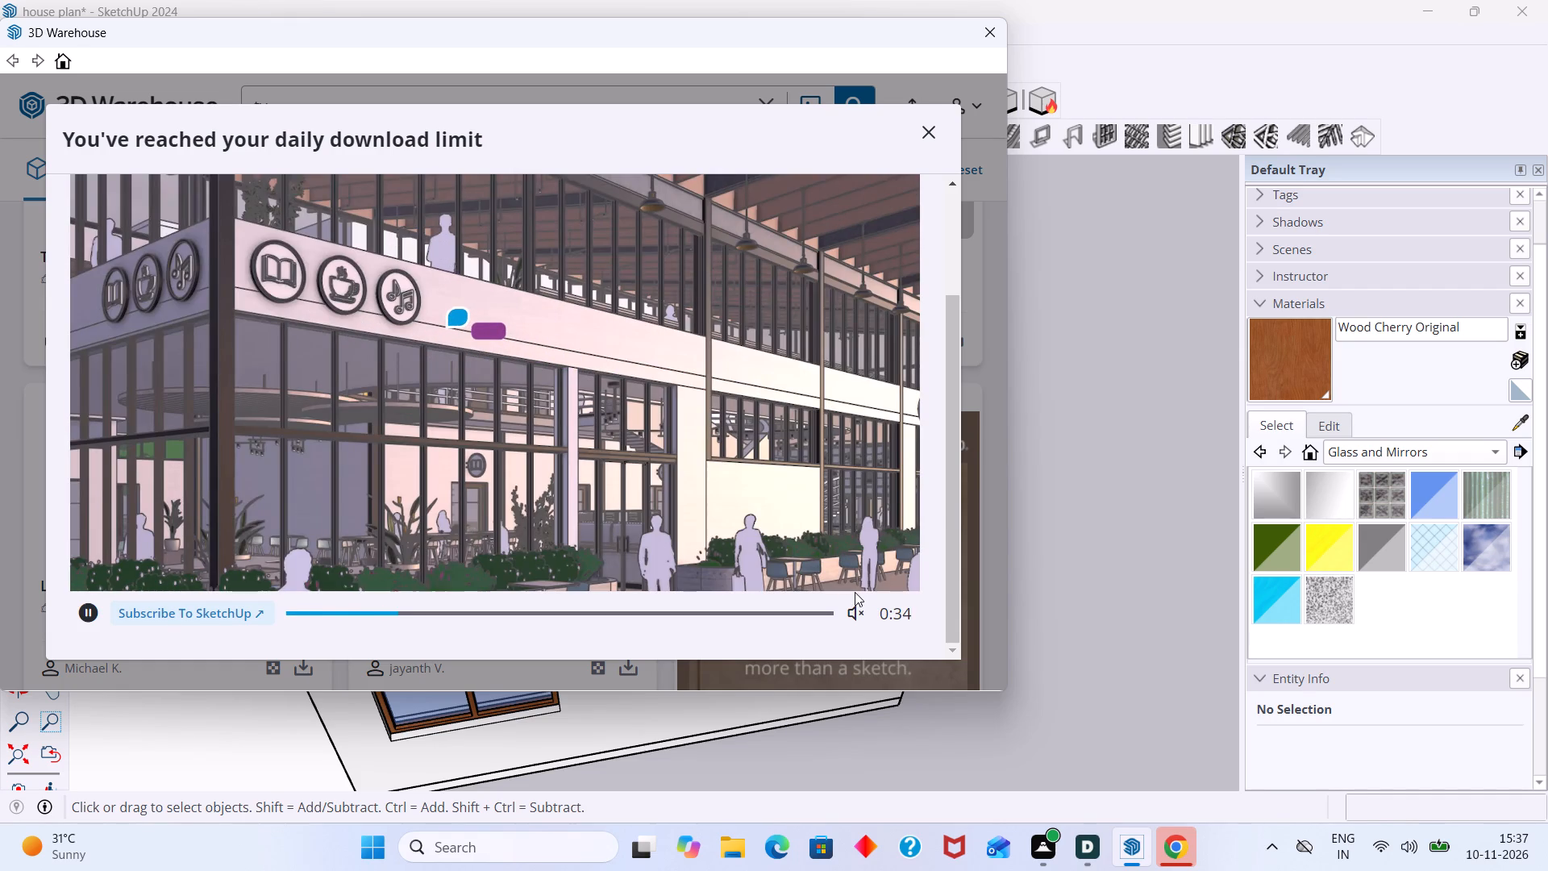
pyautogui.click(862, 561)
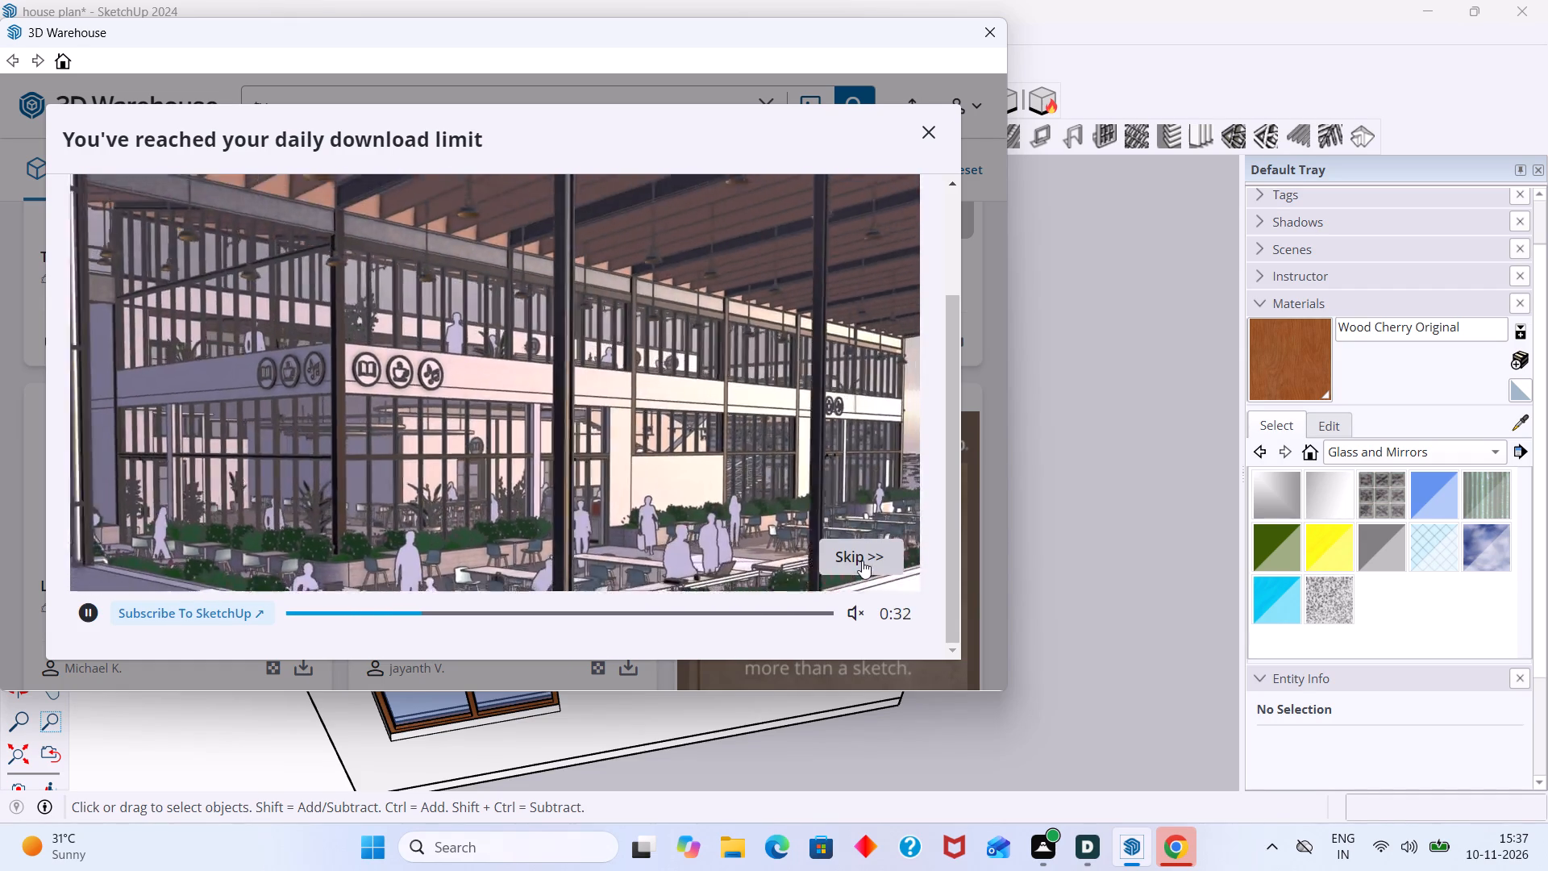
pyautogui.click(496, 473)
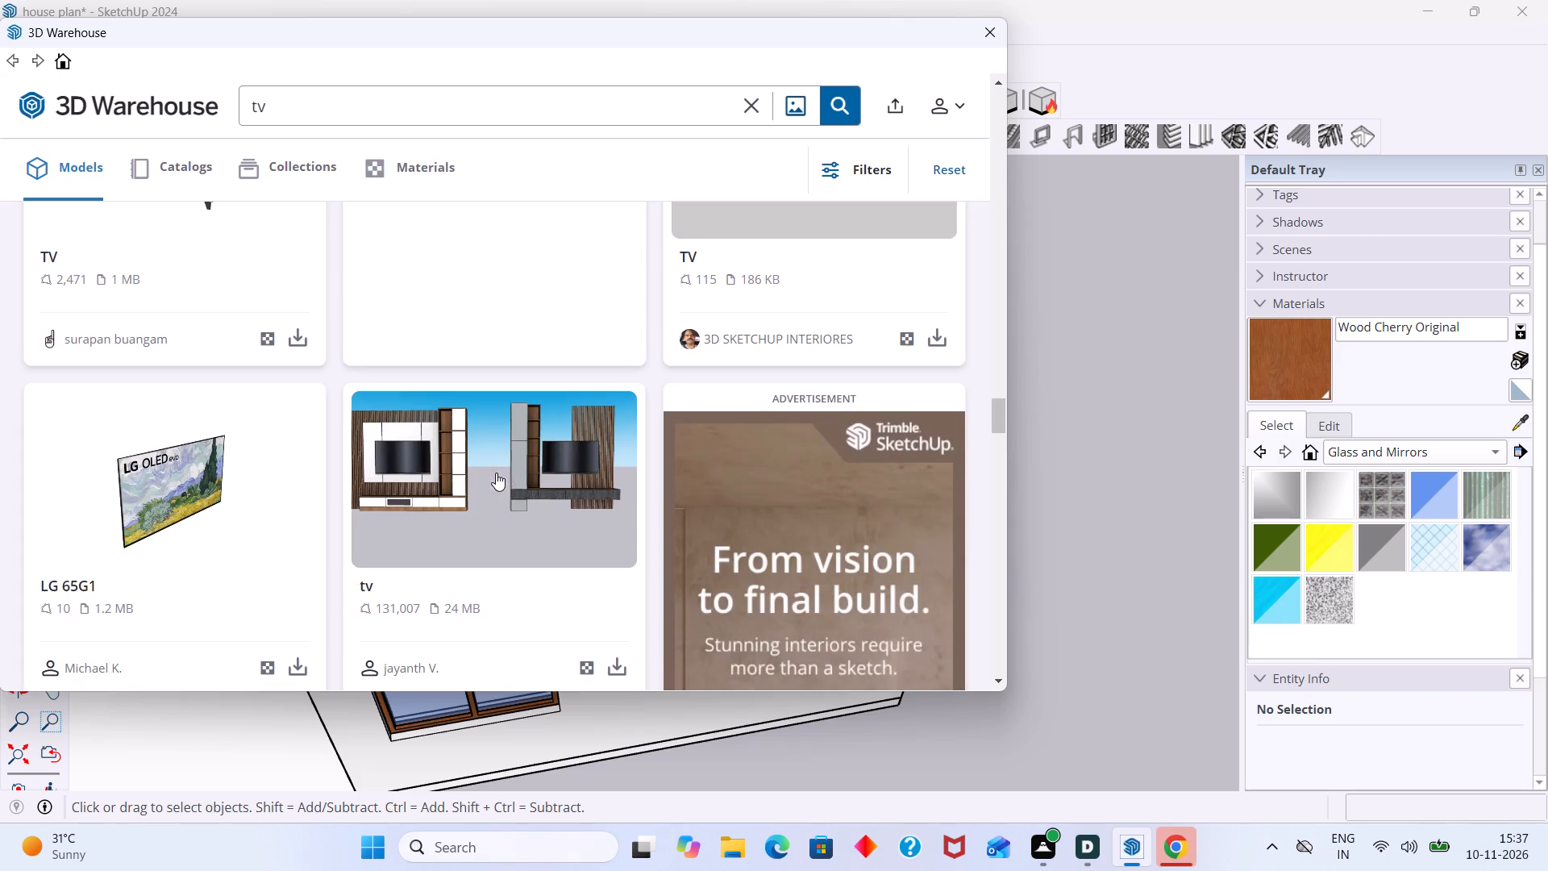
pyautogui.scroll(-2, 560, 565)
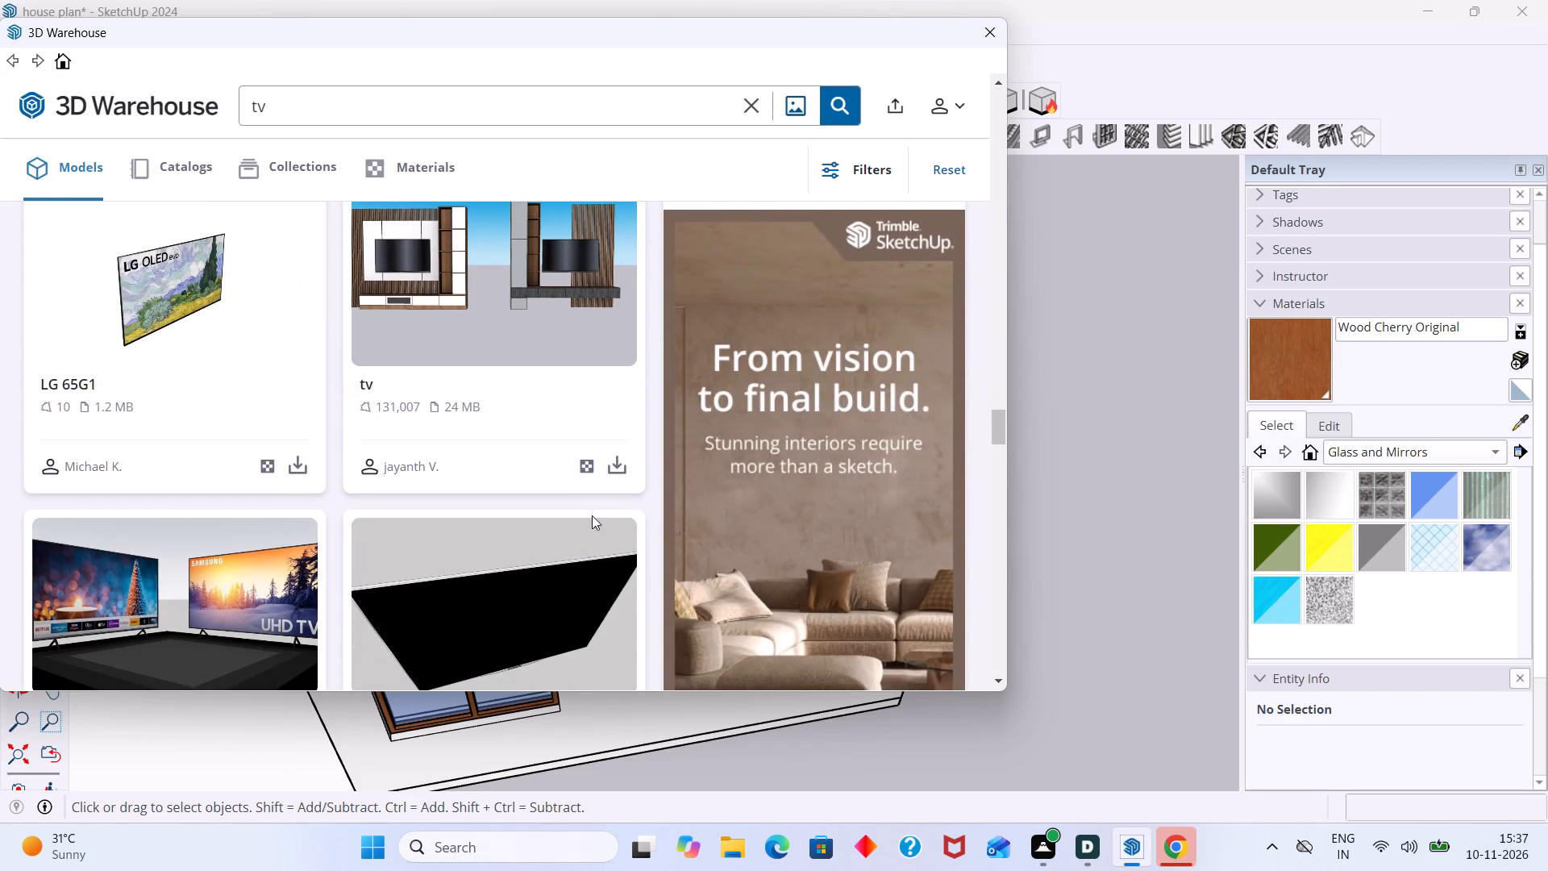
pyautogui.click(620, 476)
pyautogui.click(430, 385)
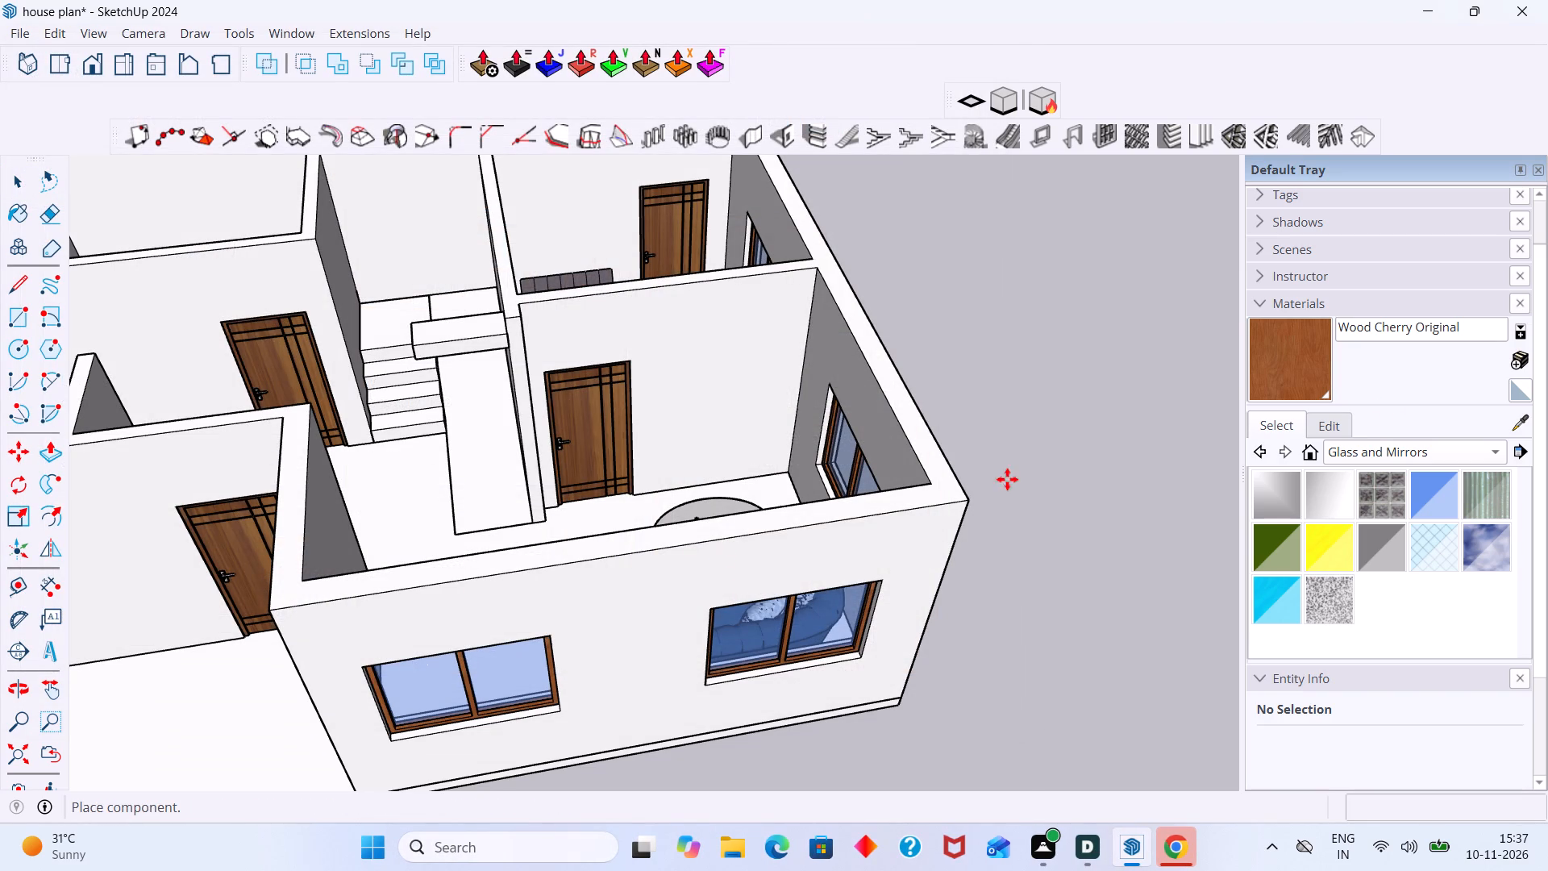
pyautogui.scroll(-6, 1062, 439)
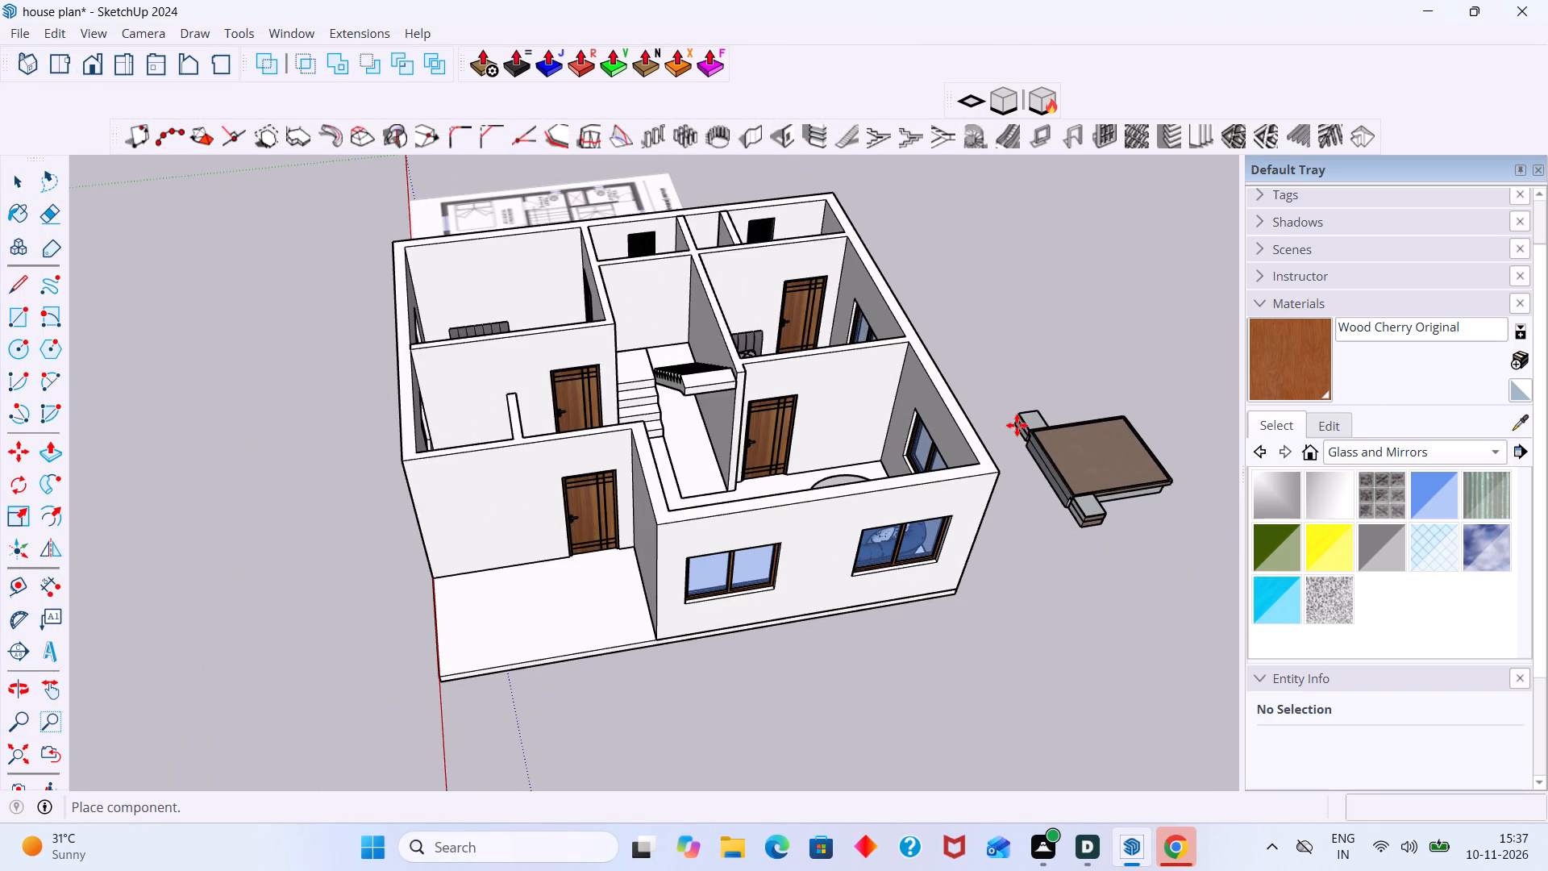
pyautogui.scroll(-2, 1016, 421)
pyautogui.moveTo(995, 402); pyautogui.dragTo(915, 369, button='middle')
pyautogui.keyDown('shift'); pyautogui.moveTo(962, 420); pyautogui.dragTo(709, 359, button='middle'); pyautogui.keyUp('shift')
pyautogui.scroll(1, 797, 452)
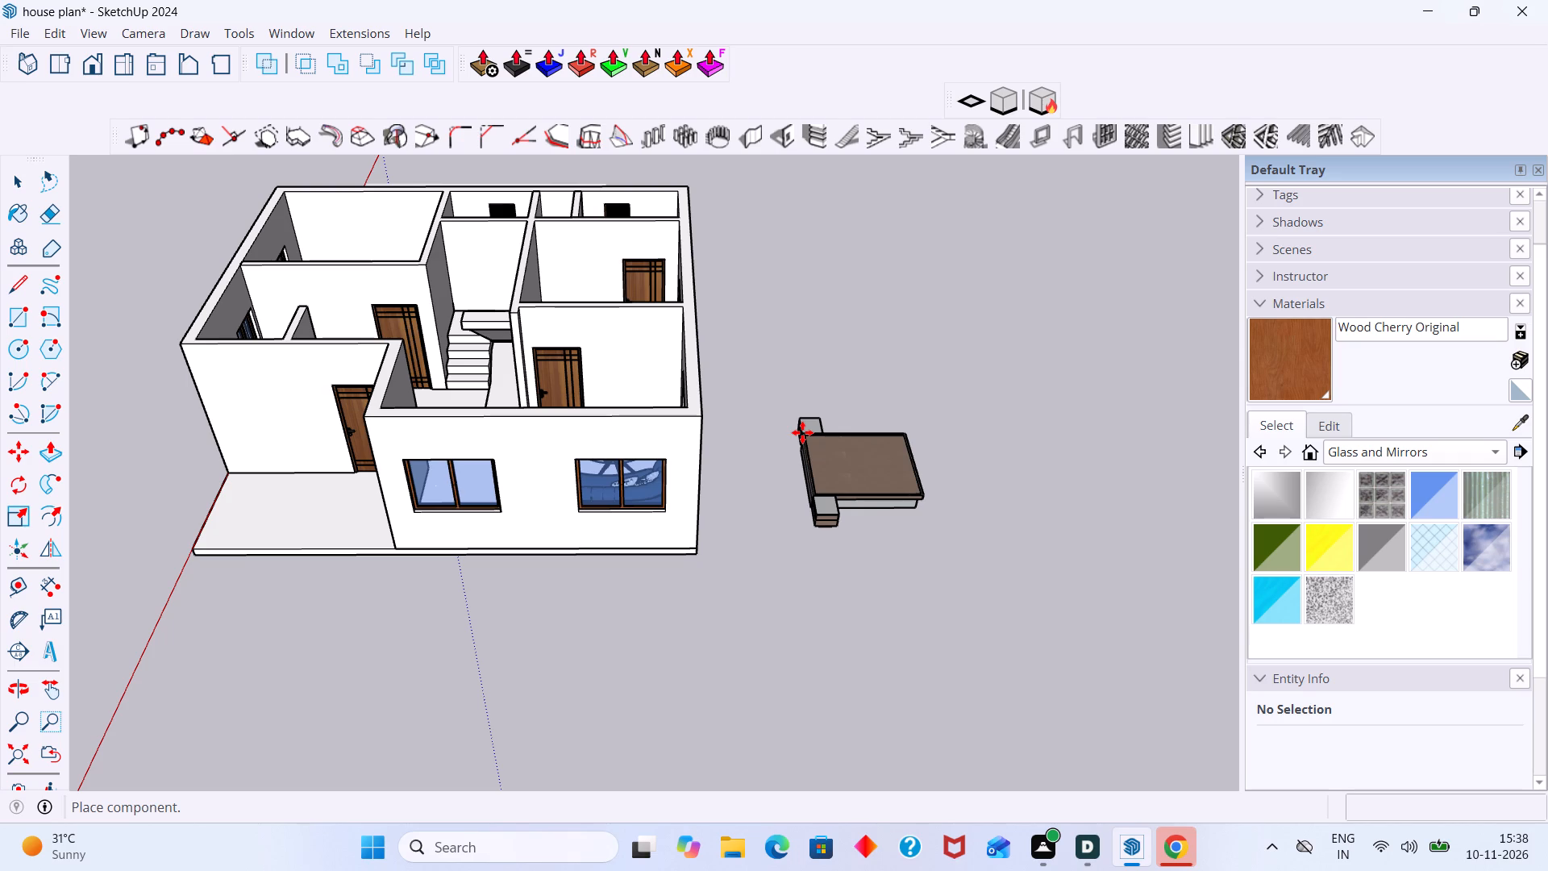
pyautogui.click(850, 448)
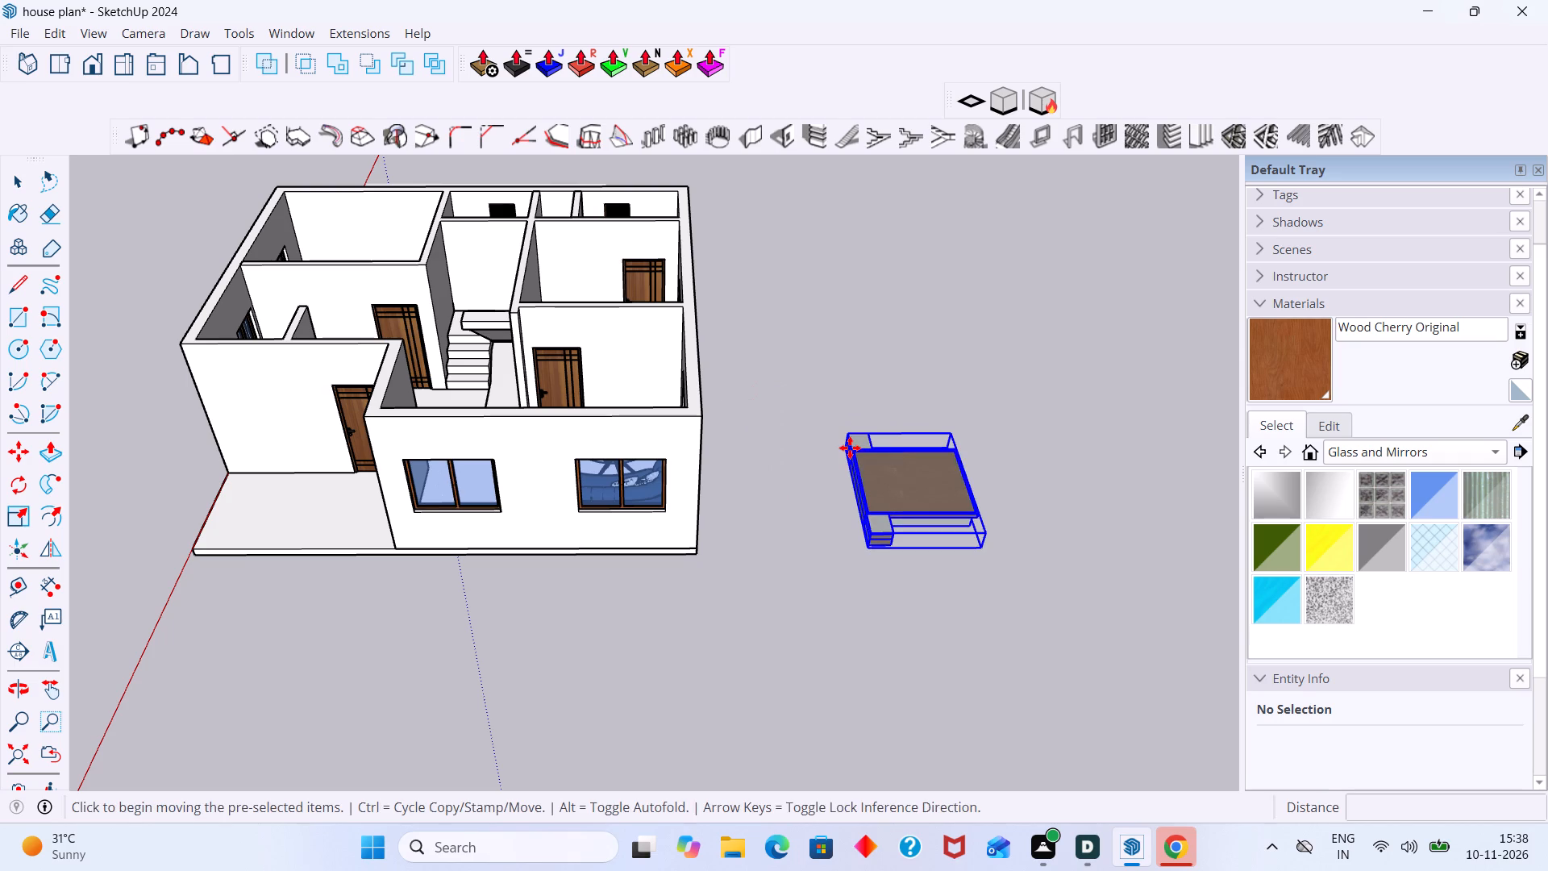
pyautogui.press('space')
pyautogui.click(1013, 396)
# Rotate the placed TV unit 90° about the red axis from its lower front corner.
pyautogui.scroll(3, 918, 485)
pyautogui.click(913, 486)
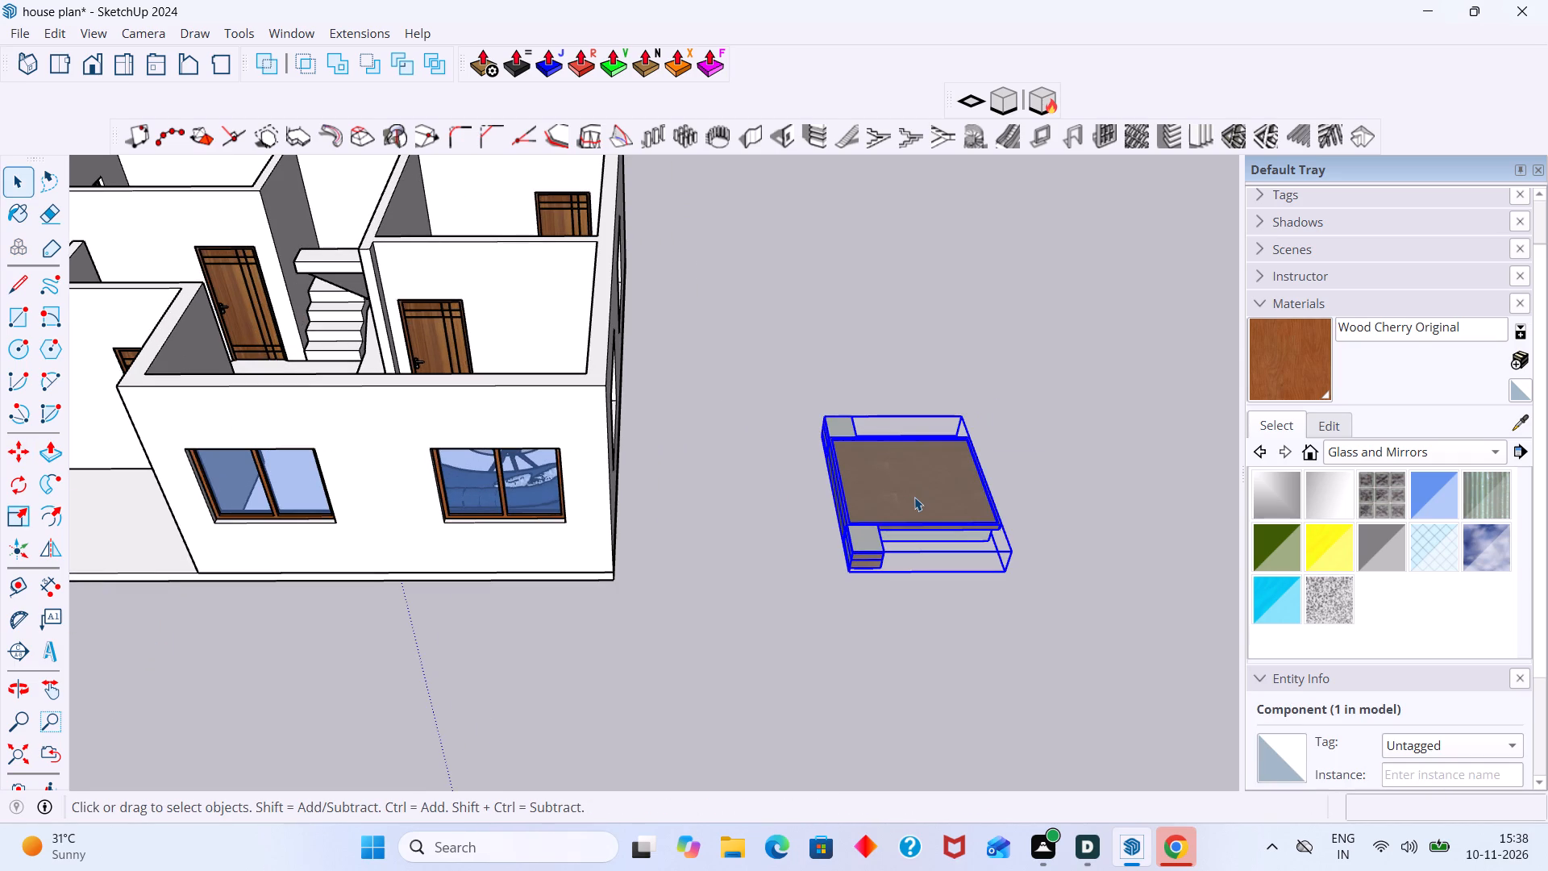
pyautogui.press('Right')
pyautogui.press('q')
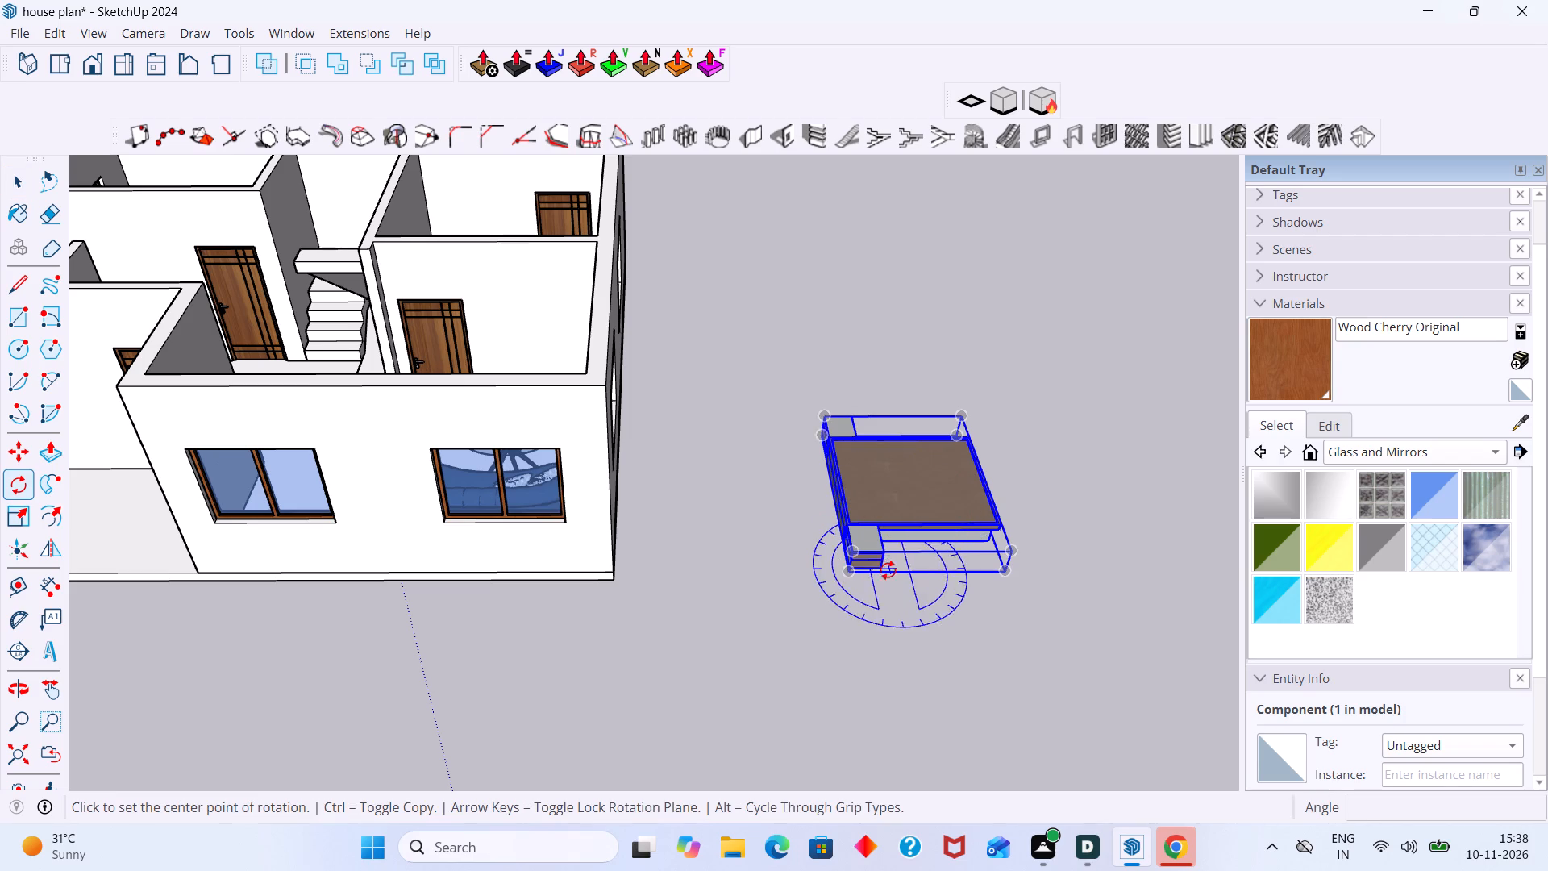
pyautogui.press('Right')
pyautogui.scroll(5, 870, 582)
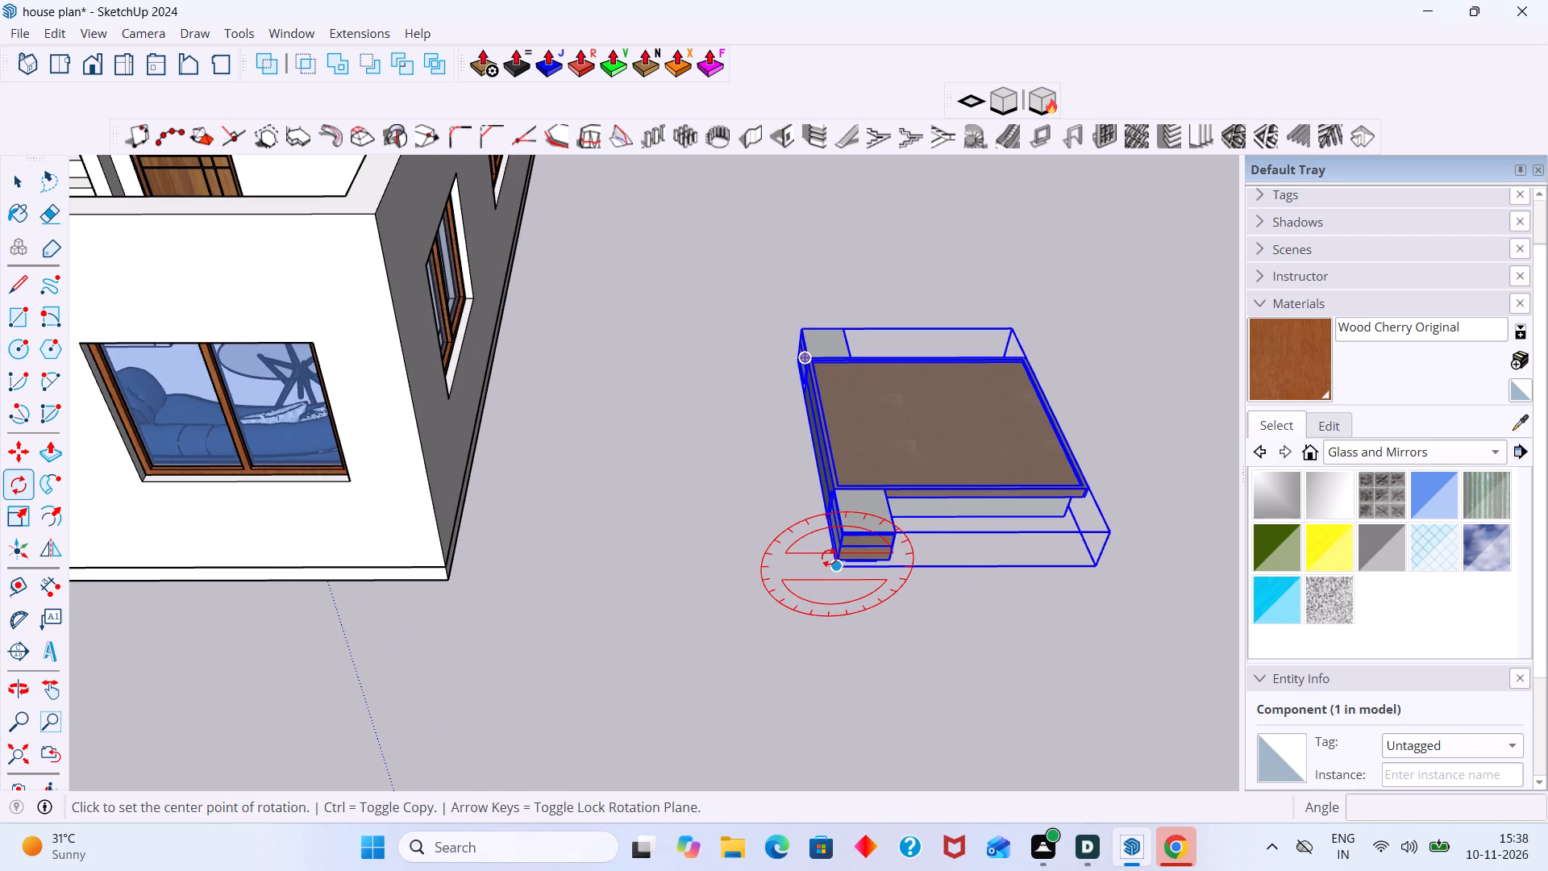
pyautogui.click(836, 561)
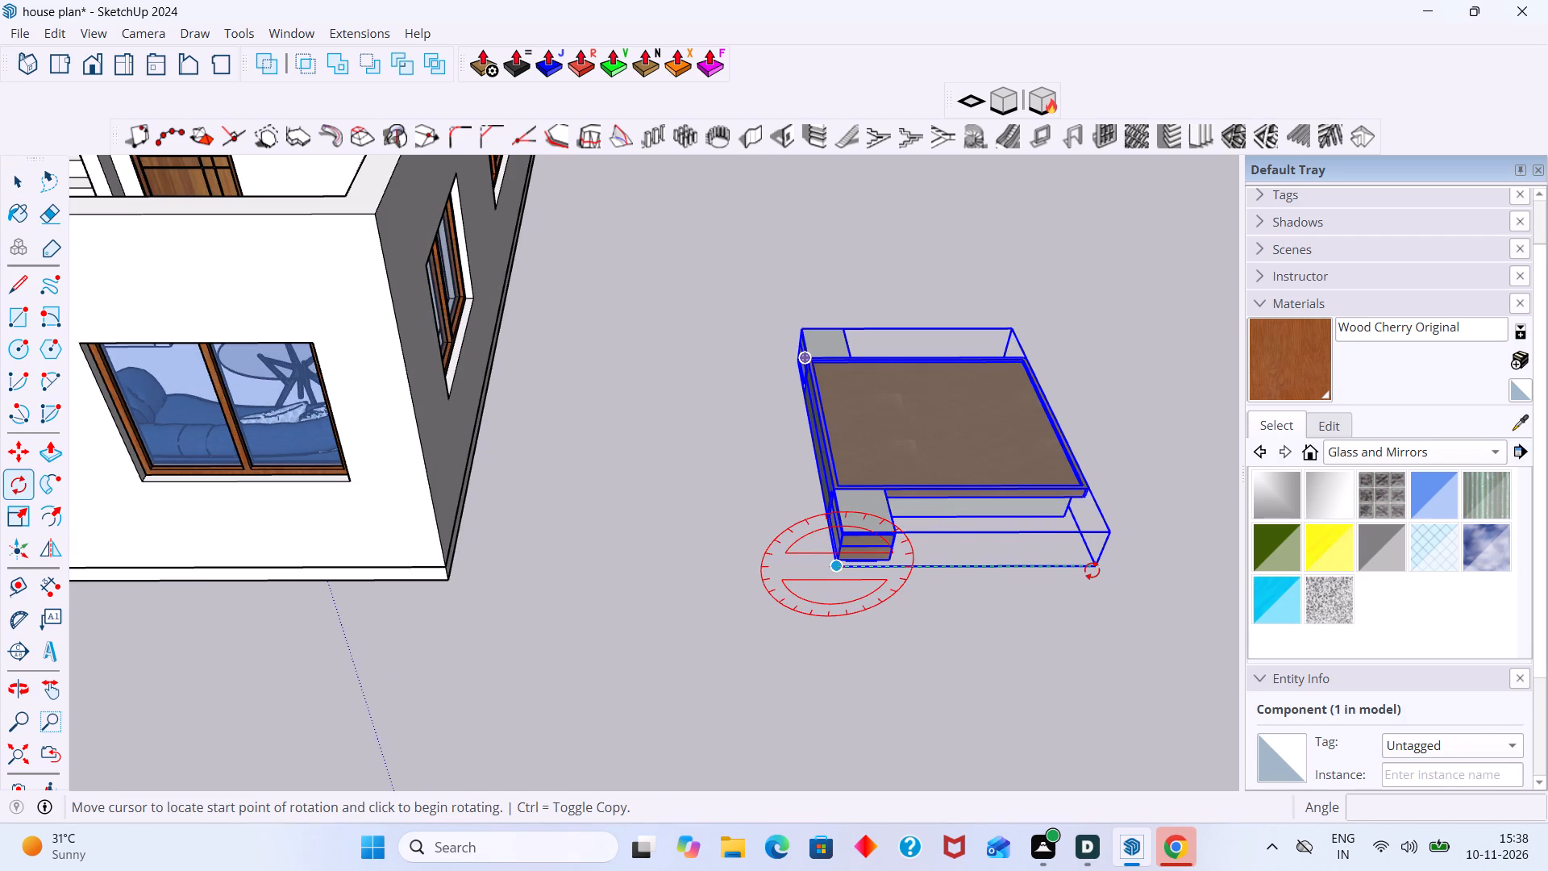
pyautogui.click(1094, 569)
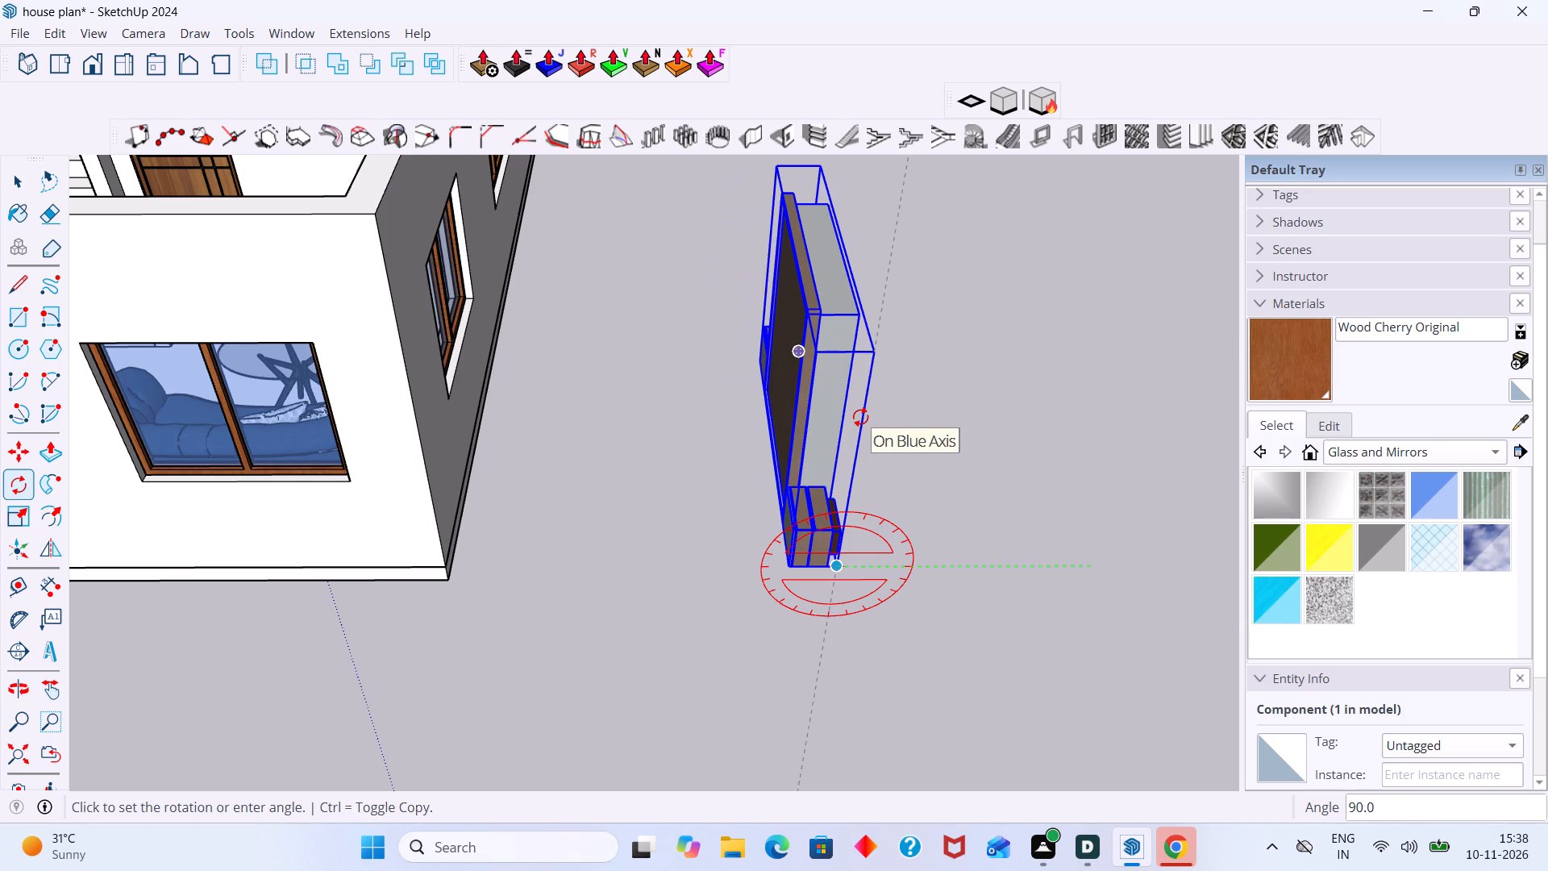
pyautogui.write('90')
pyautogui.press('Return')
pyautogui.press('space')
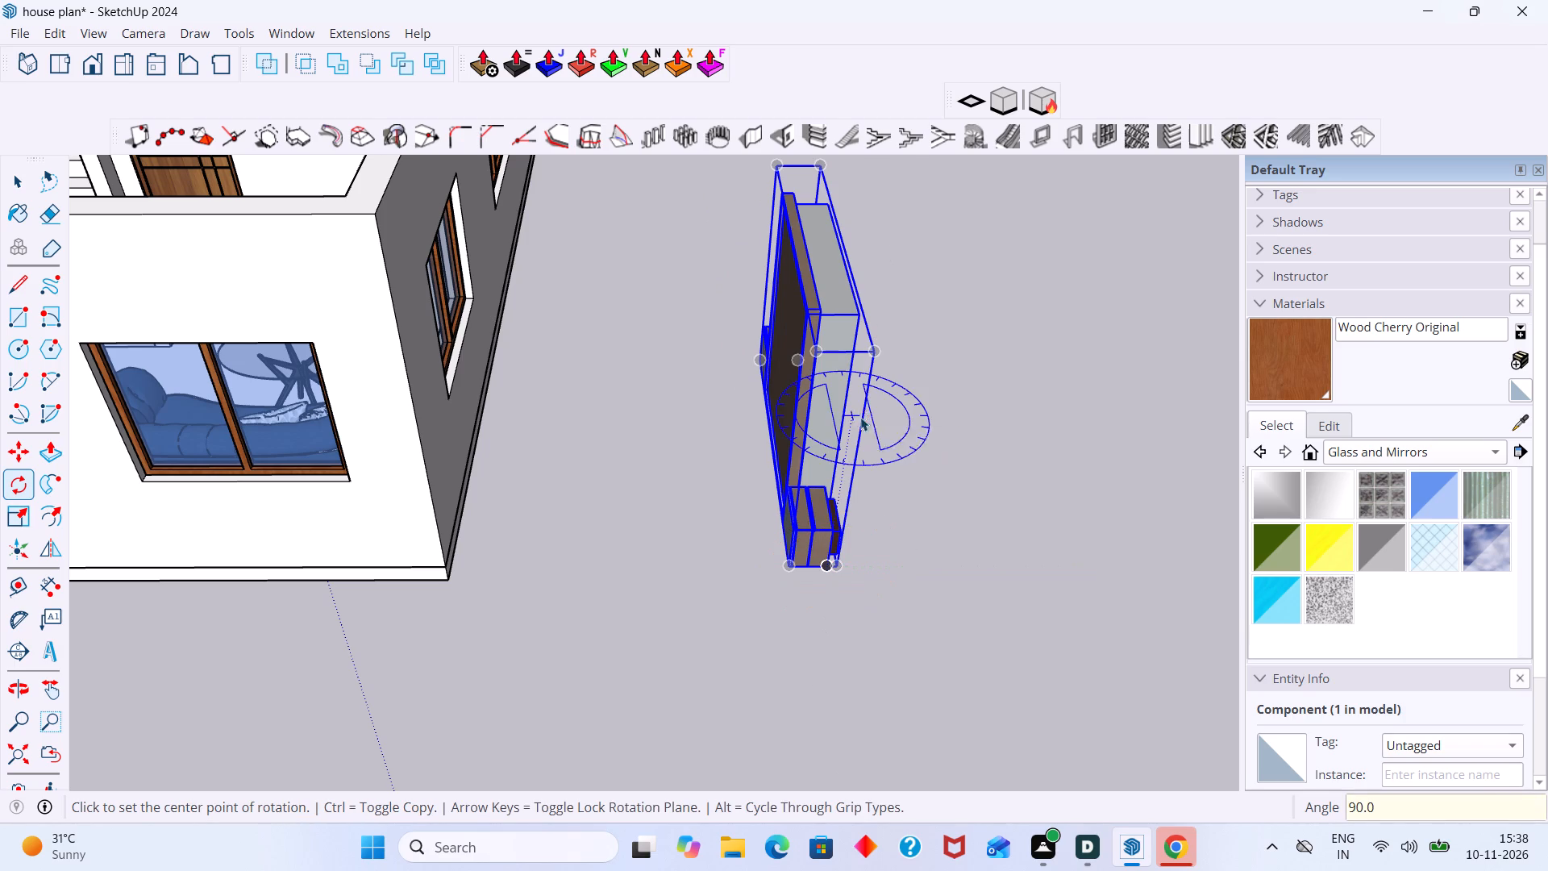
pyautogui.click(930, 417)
# Examine the rotated TV unit from several sides, comparing its shape and size with the house.
pyautogui.scroll(-2, 914, 410)
pyautogui.moveTo(826, 360); pyautogui.dragTo(591, 276, button='middle')
pyautogui.scroll(1, 701, 325)
pyautogui.moveTo(730, 353); pyautogui.dragTo(883, 412, button='middle')
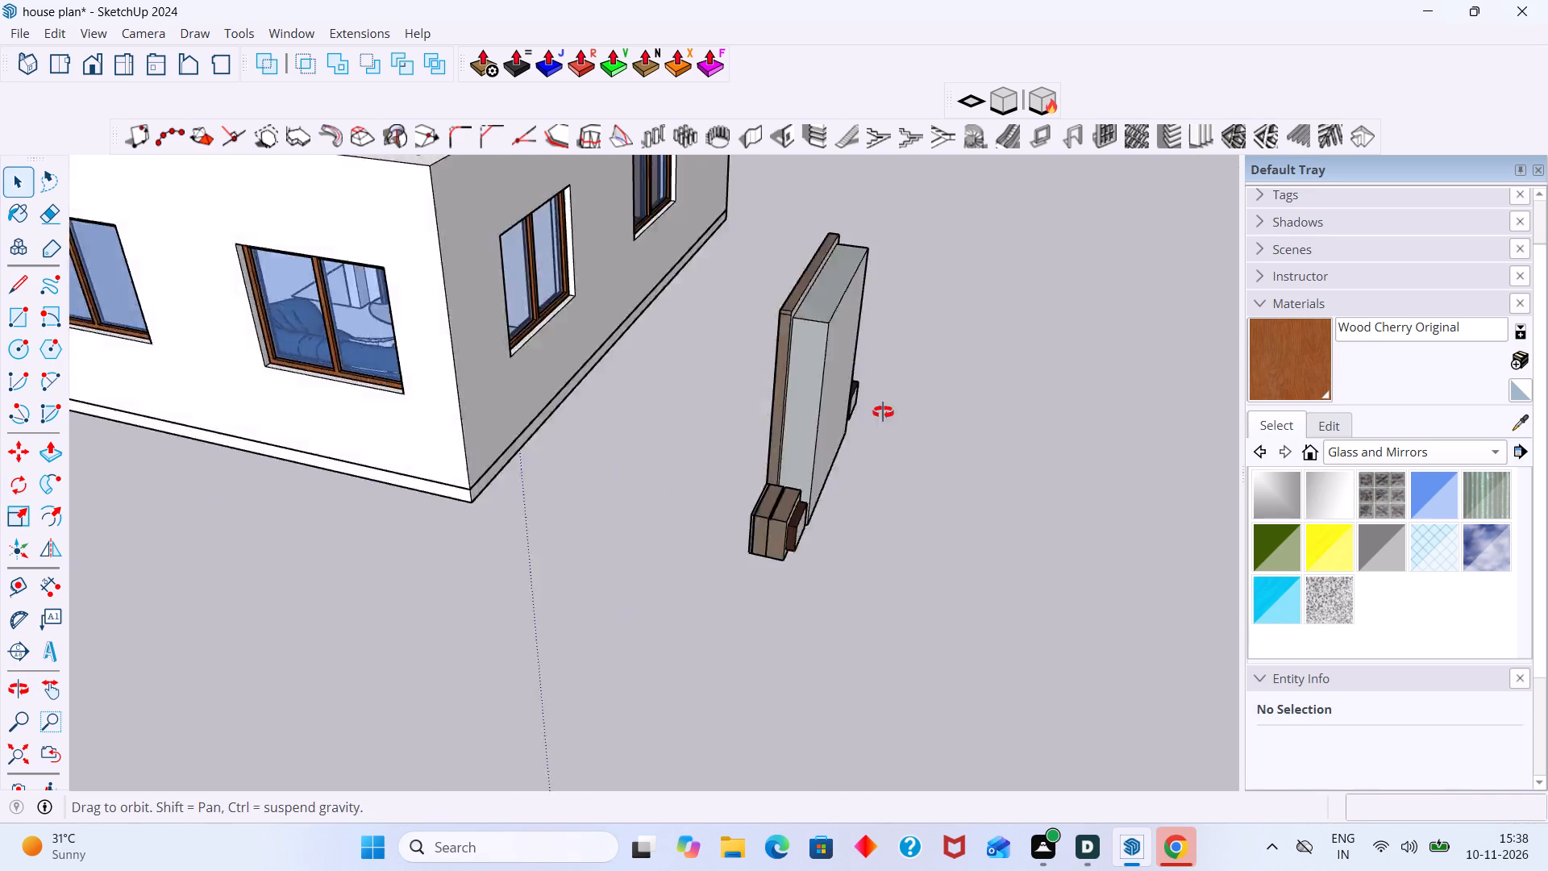
pyautogui.moveTo(883, 412); pyautogui.dragTo(1076, 477, button='middle')
pyautogui.scroll(14, 995, 406)
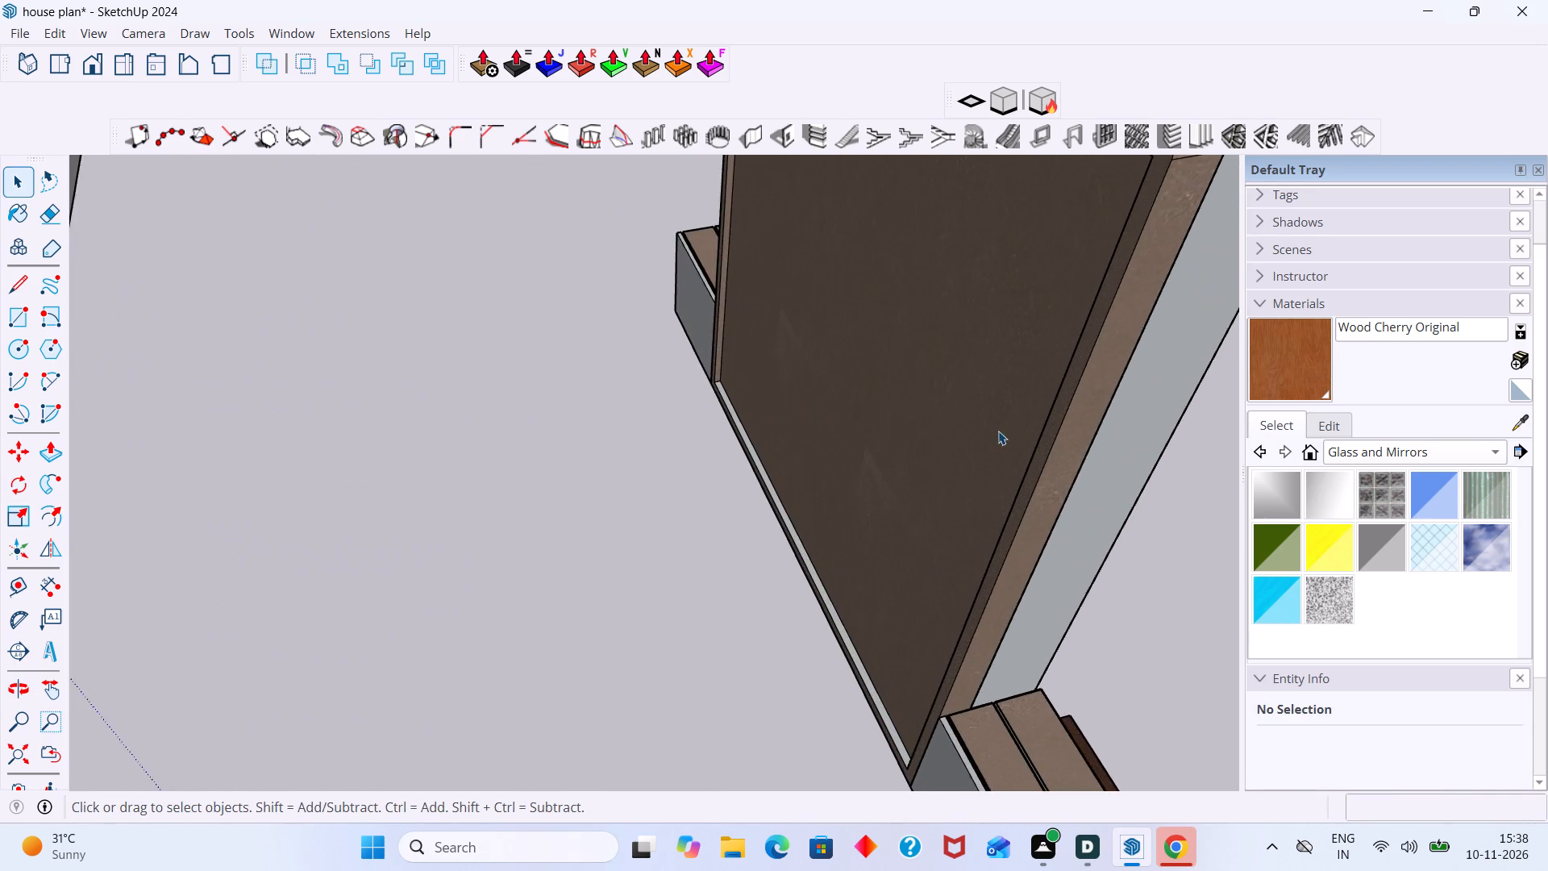
pyautogui.scroll(3, 998, 431)
pyautogui.moveTo(1008, 435); pyautogui.dragTo(861, 400, button='middle')
pyautogui.scroll(-20, 978, 453)
pyautogui.scroll(-1, 978, 453)
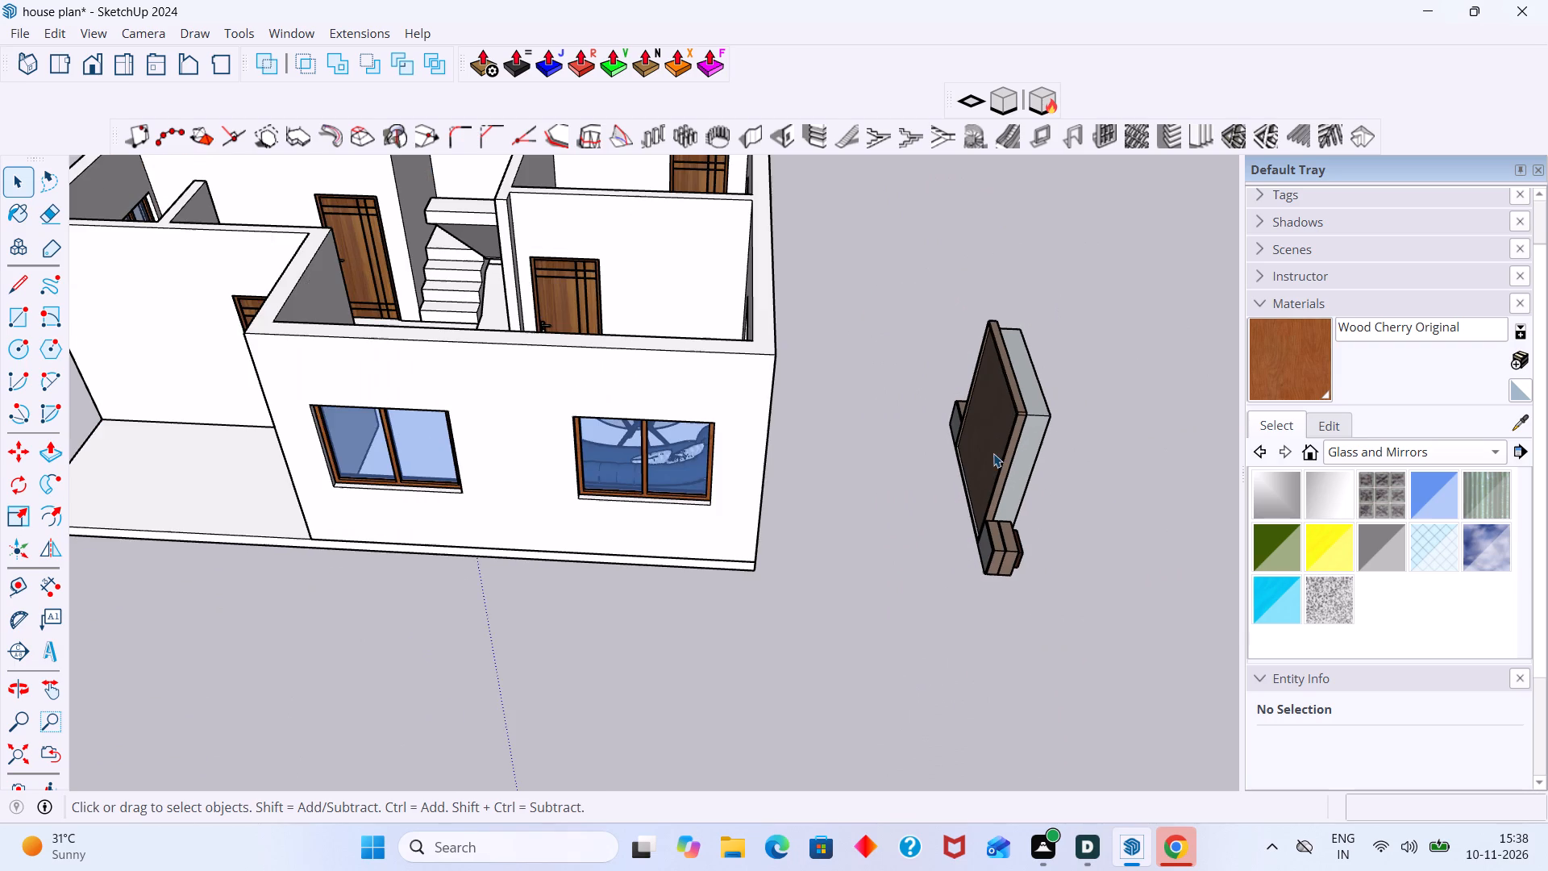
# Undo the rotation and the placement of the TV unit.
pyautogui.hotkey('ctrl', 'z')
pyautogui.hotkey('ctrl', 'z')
# Open the house wall group for editing and select the living room wall face beside the wooden door.
pyautogui.scroll(-3, 876, 429)
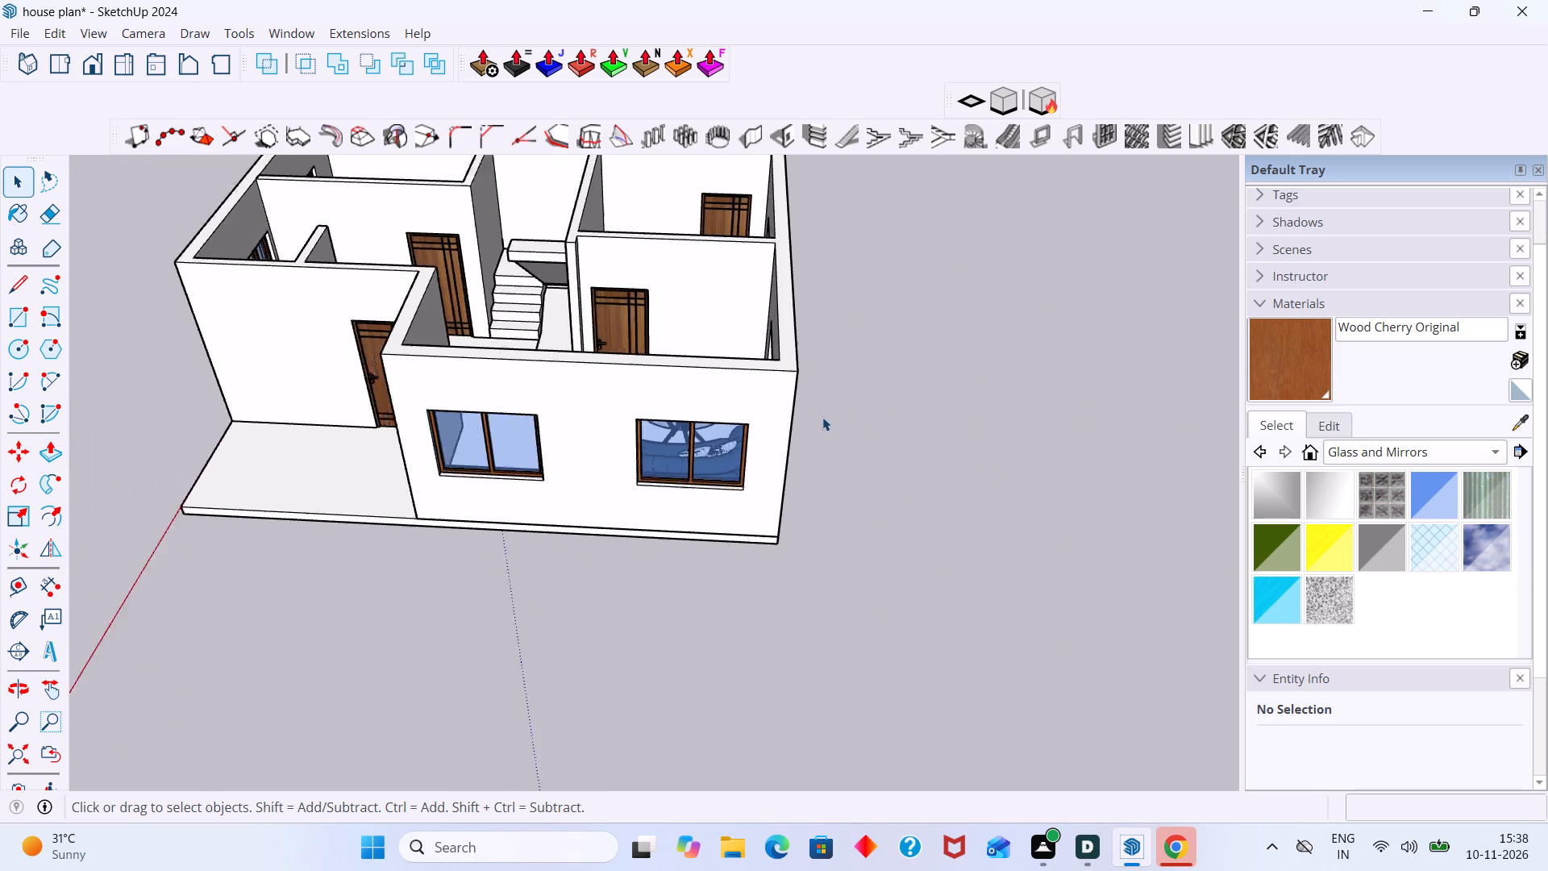
pyautogui.scroll(-3, 822, 417)
pyautogui.scroll(-3, 762, 369)
pyautogui.keyDown('shift'); pyautogui.moveTo(706, 481); pyautogui.dragTo(691, 545, button='middle'); pyautogui.keyUp('shift')
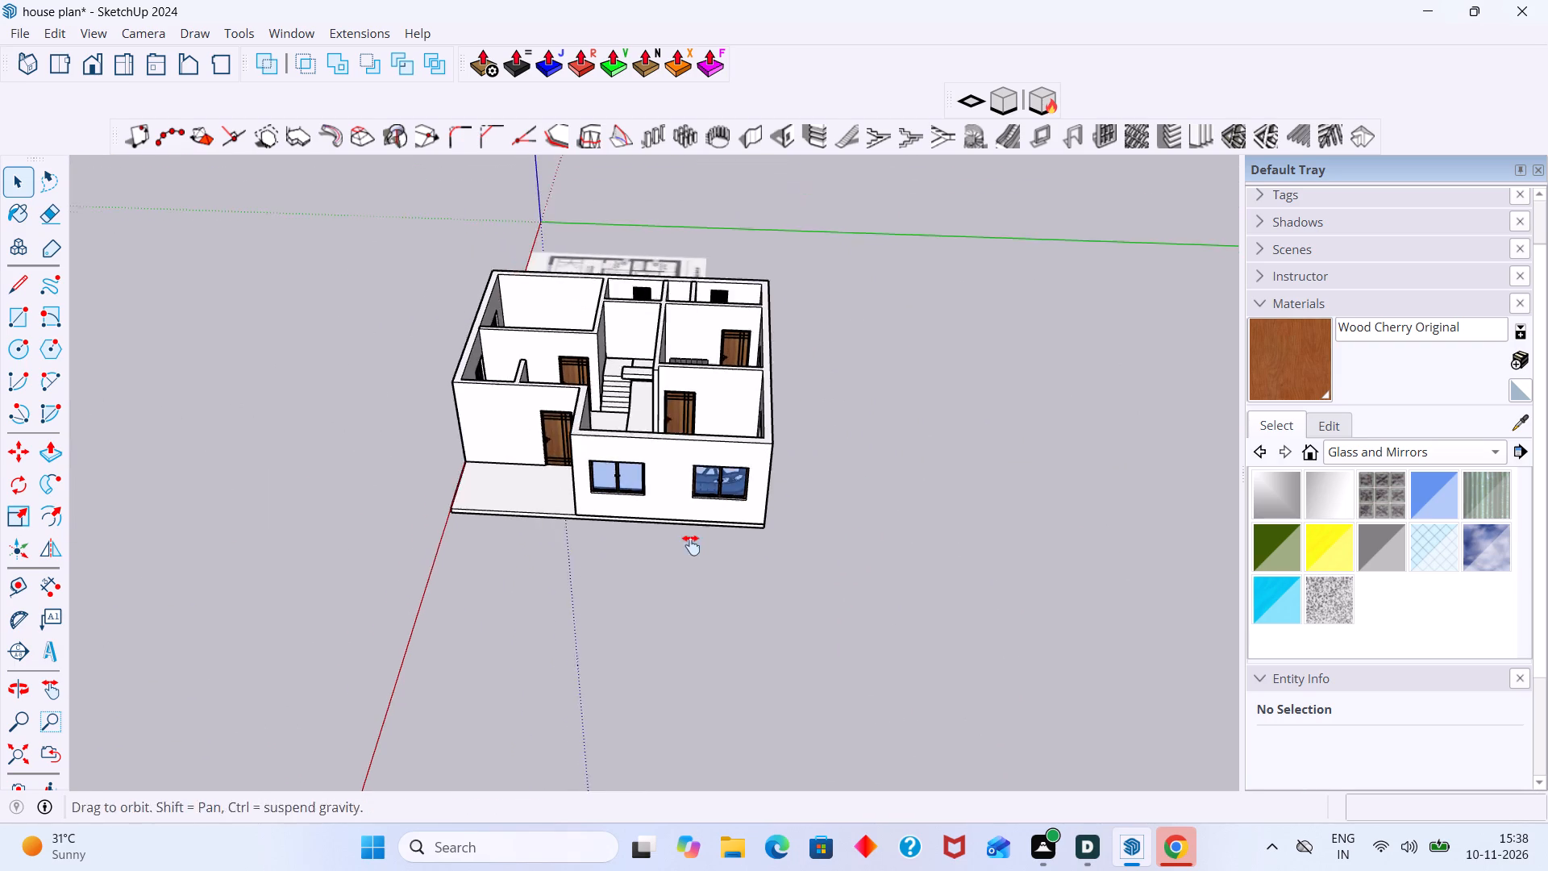
pyautogui.keyDown('shift'); pyautogui.moveTo(691, 545); pyautogui.dragTo(694, 541, button='middle'); pyautogui.keyUp('shift')
pyautogui.scroll(12, 708, 449)
pyautogui.moveTo(730, 435); pyautogui.dragTo(668, 485, button='middle')
pyautogui.moveTo(682, 481); pyautogui.dragTo(780, 565, button='middle')
pyautogui.scroll(3, 765, 568)
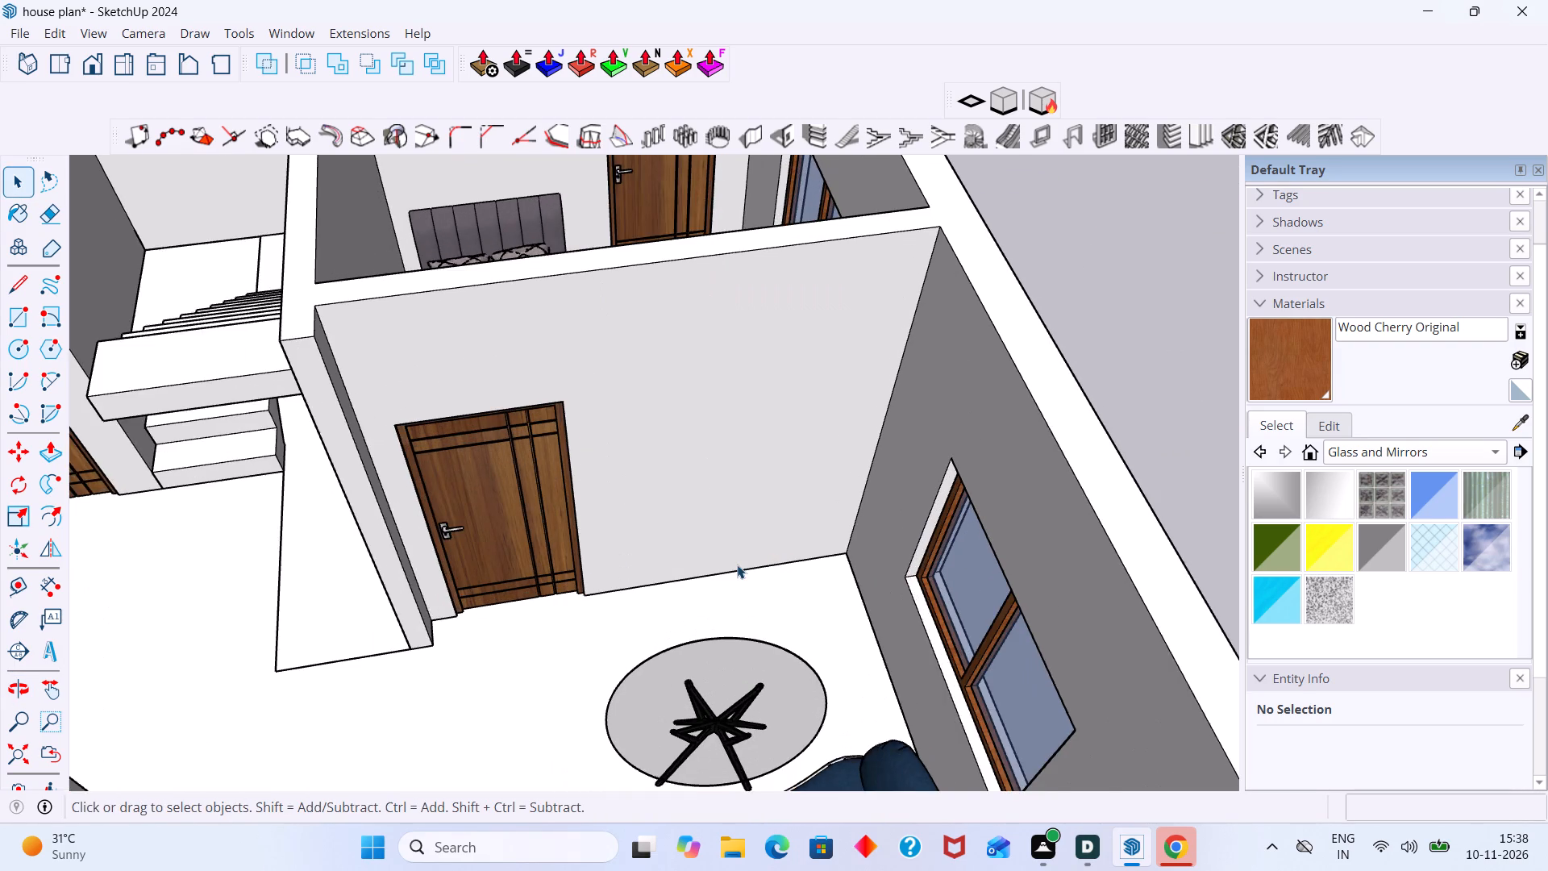
pyautogui.scroll(1, 737, 565)
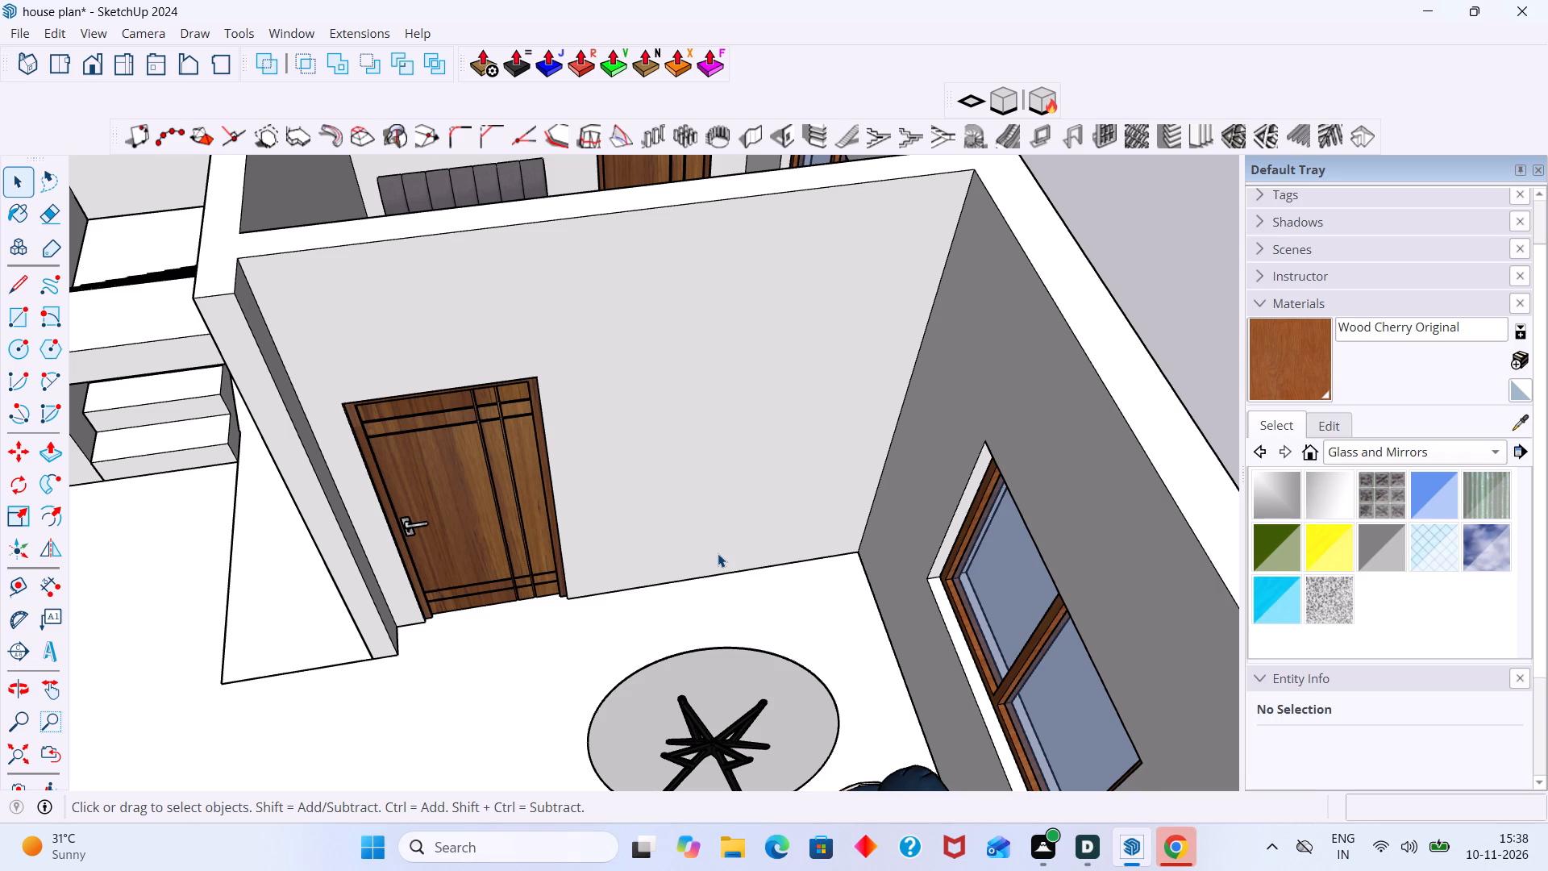
pyautogui.click(667, 470)
pyautogui.click(664, 465)
pyautogui.click(666, 494)
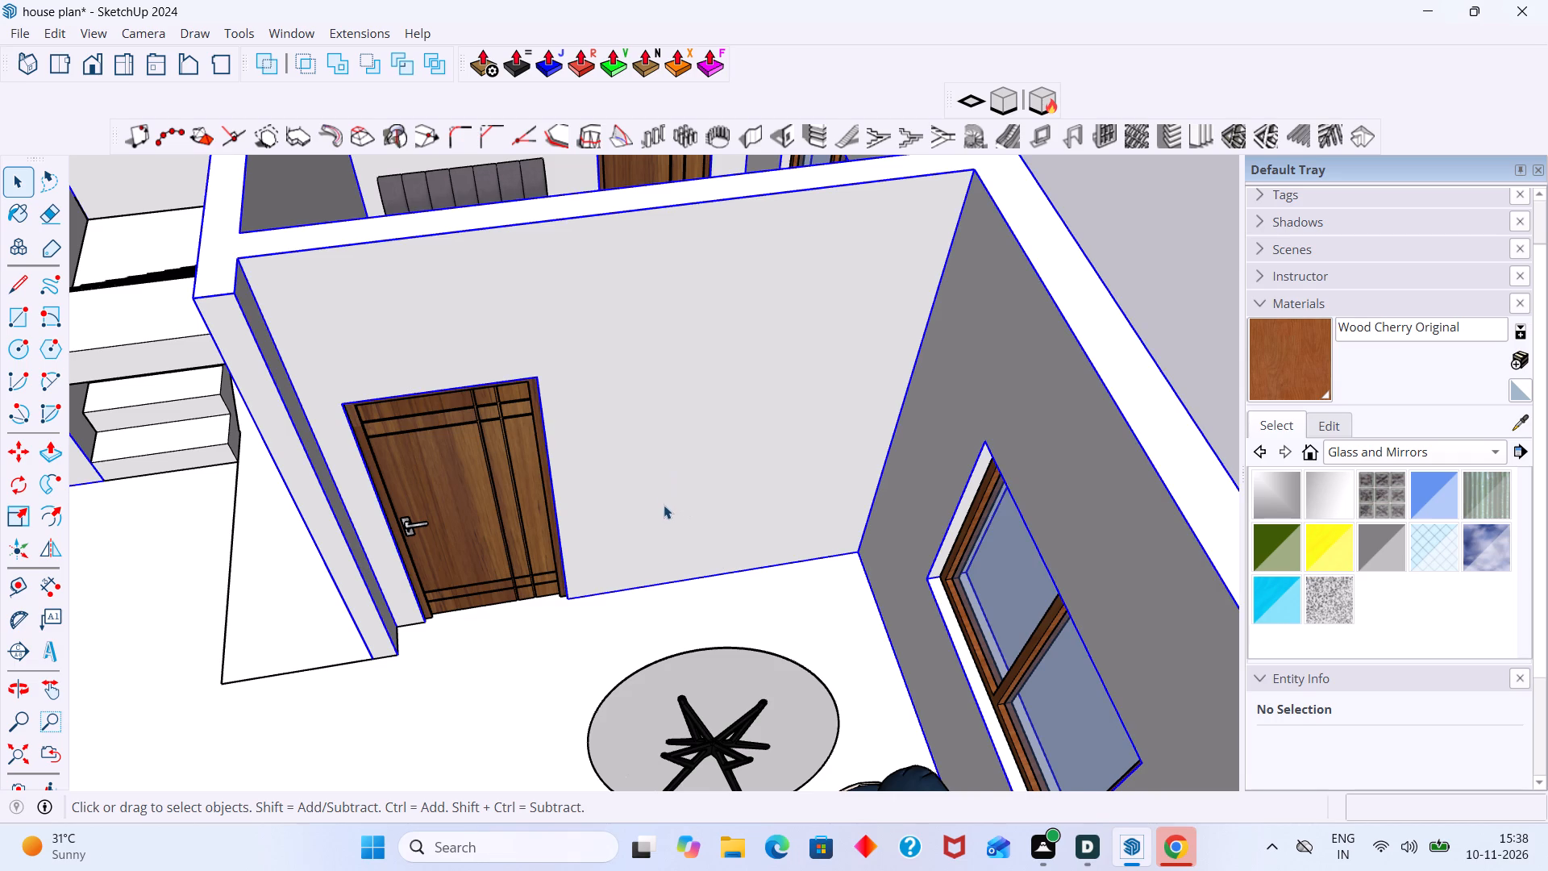
pyautogui.scroll(2, 664, 506)
pyautogui.click(664, 506)
pyautogui.scroll(3, 665, 506)
pyautogui.scroll(-7, 667, 506)
pyautogui.scroll(2, 666, 499)
pyautogui.click(665, 499)
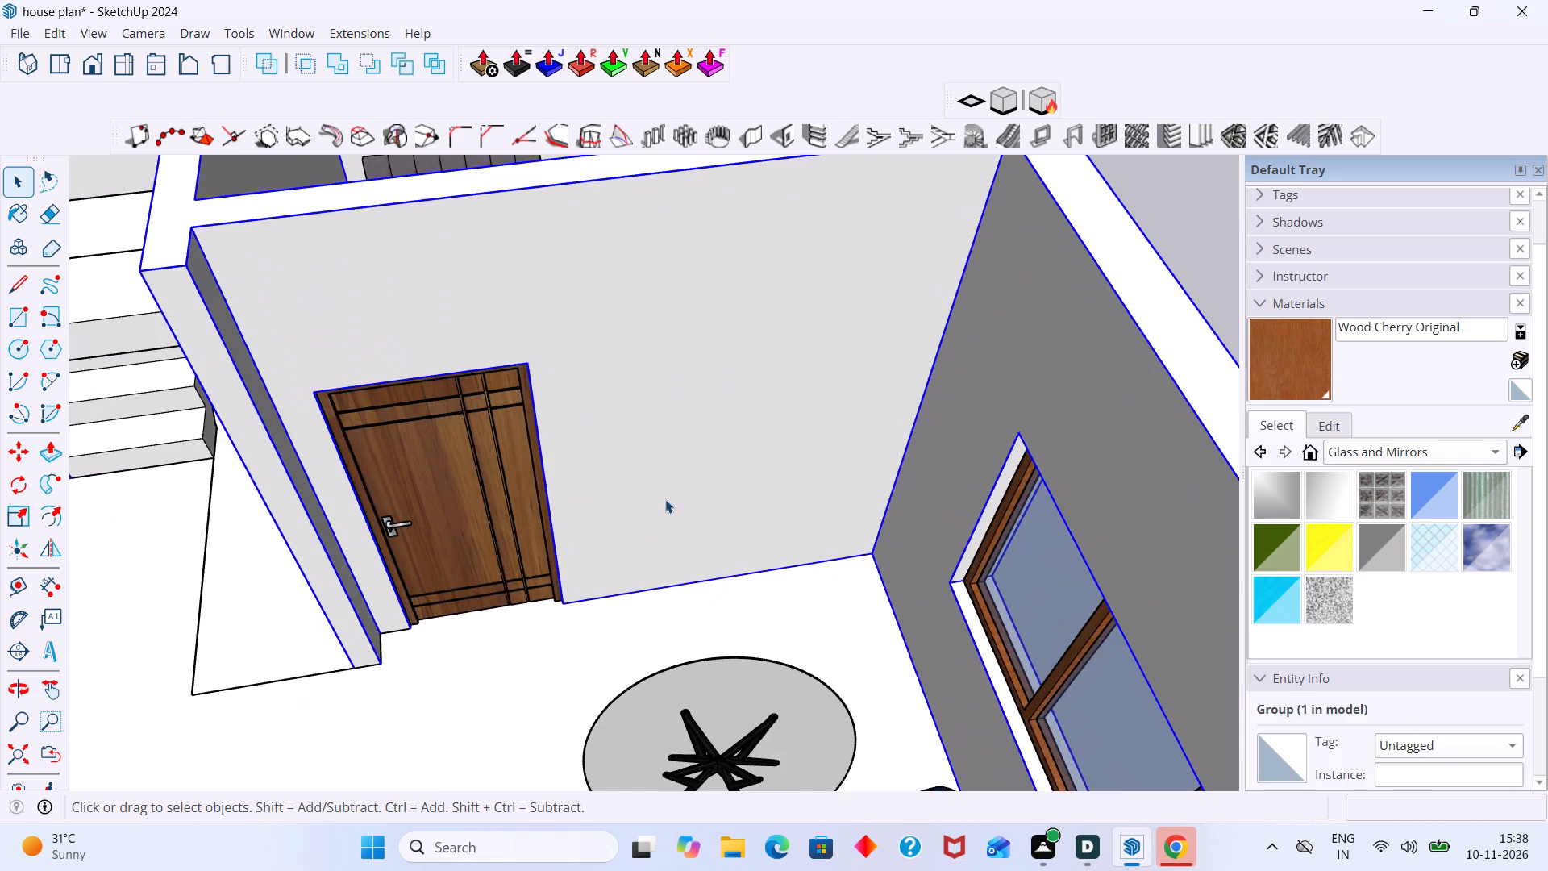
pyautogui.scroll(2, 664, 499)
pyautogui.scroll(-5, 664, 499)
pyautogui.click(1074, 357)
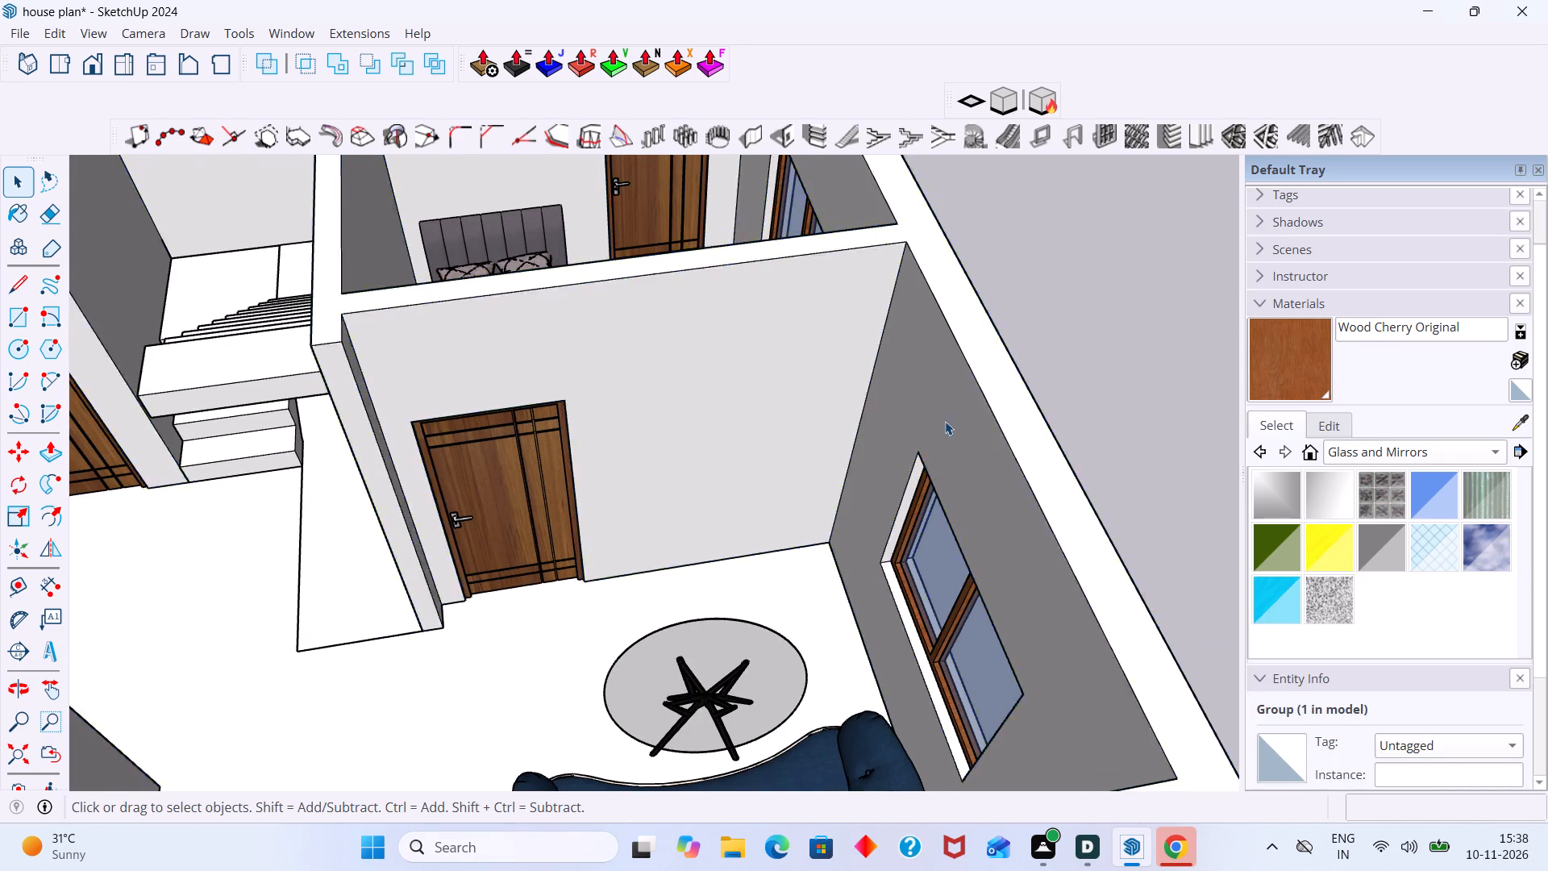
pyautogui.scroll(-6, 903, 442)
pyautogui.scroll(5, 791, 473)
pyautogui.scroll(-3, 783, 465)
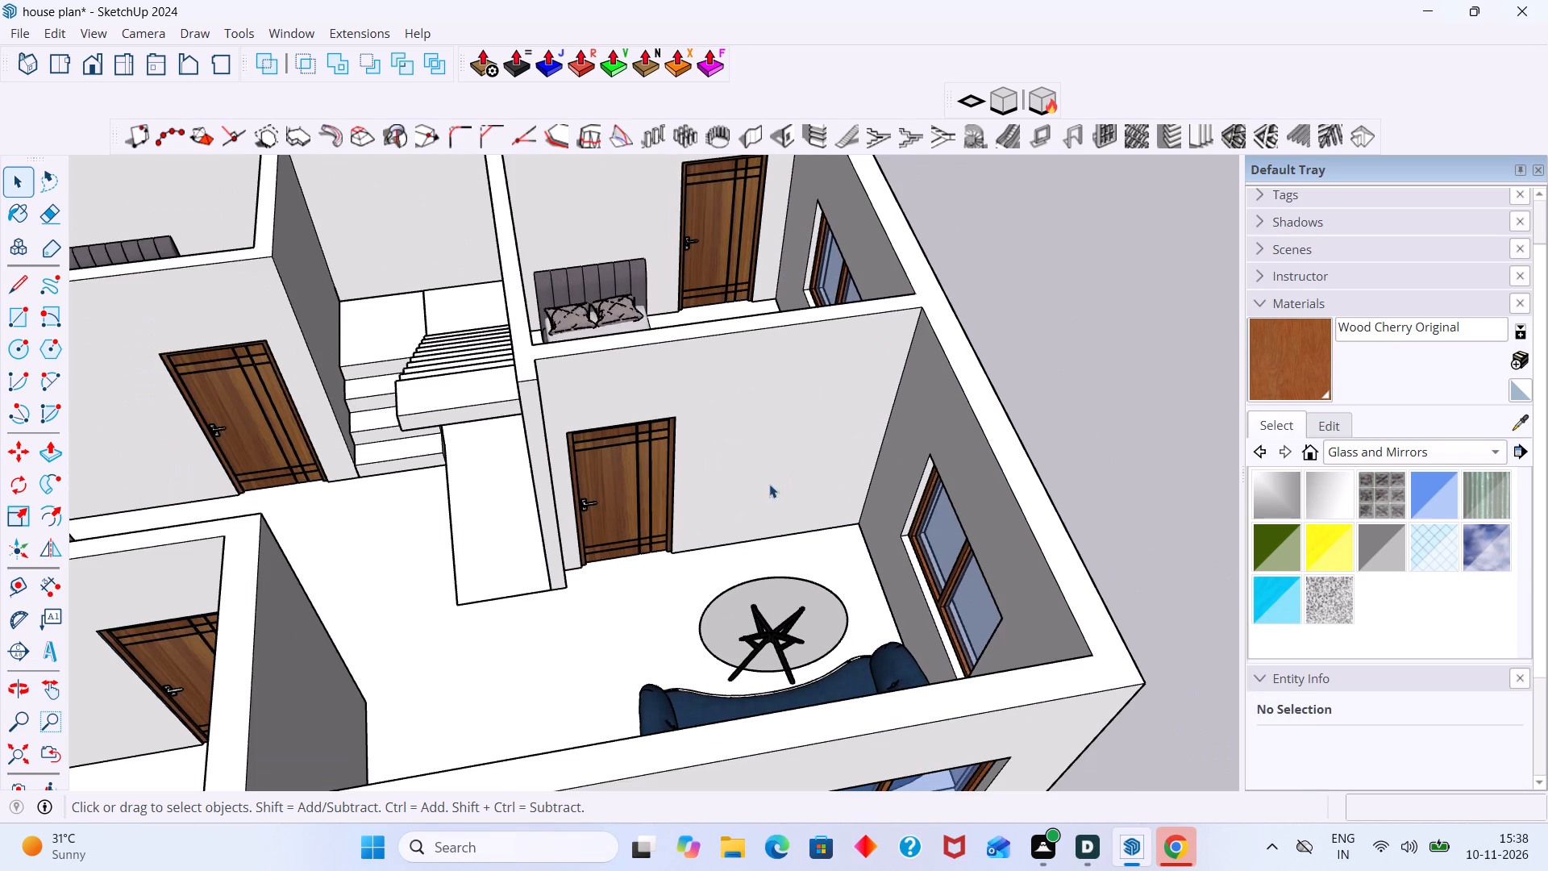
pyautogui.scroll(1, 759, 501)
pyautogui.click(749, 504)
pyautogui.doubleClick(748, 504)
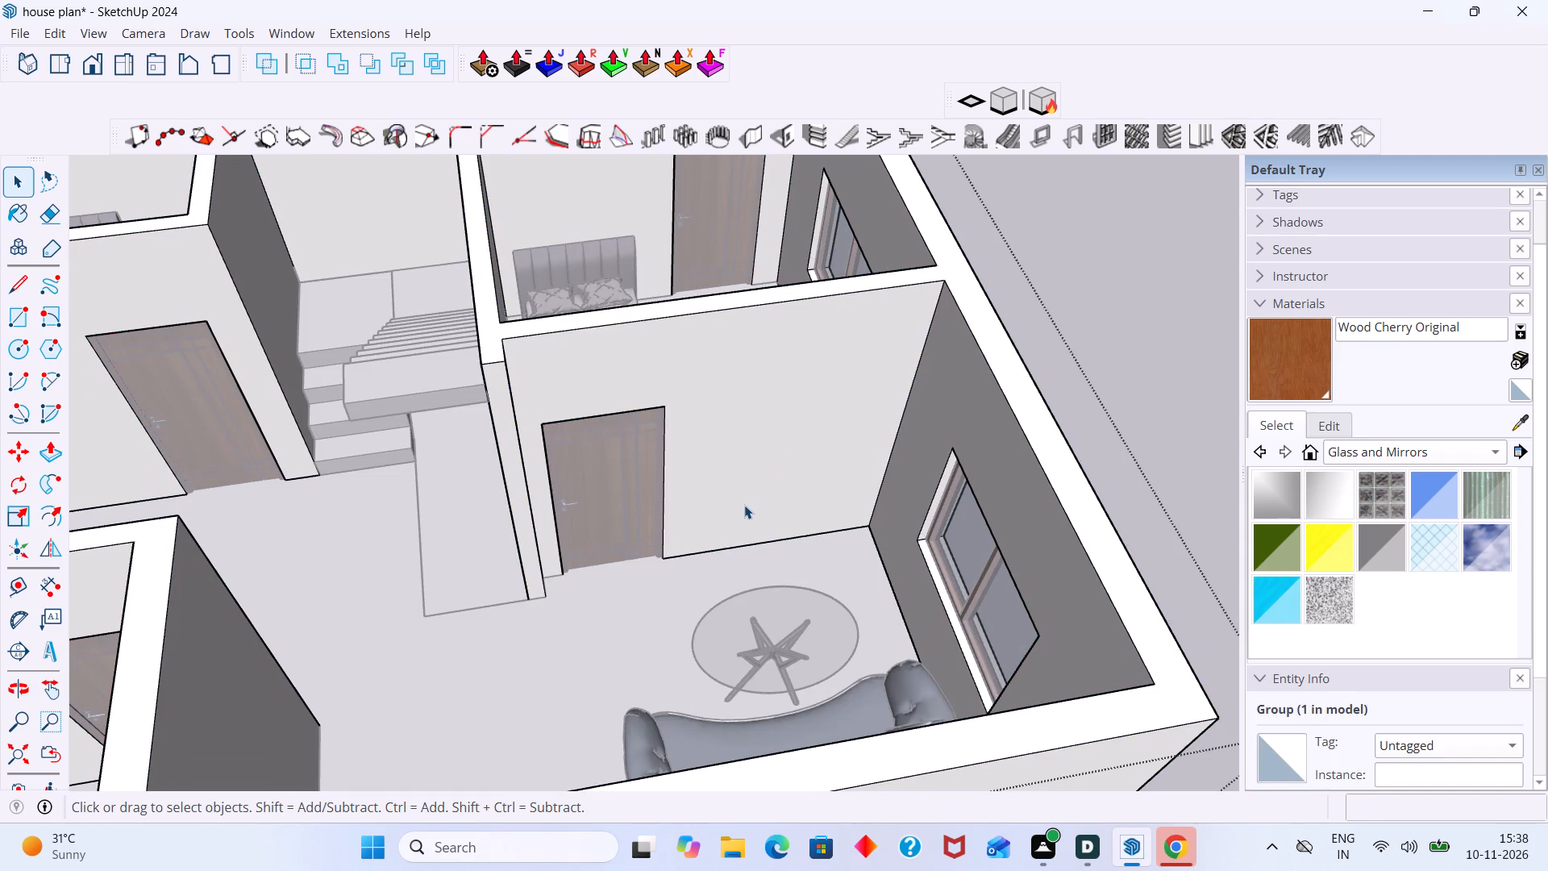
pyautogui.click(744, 505)
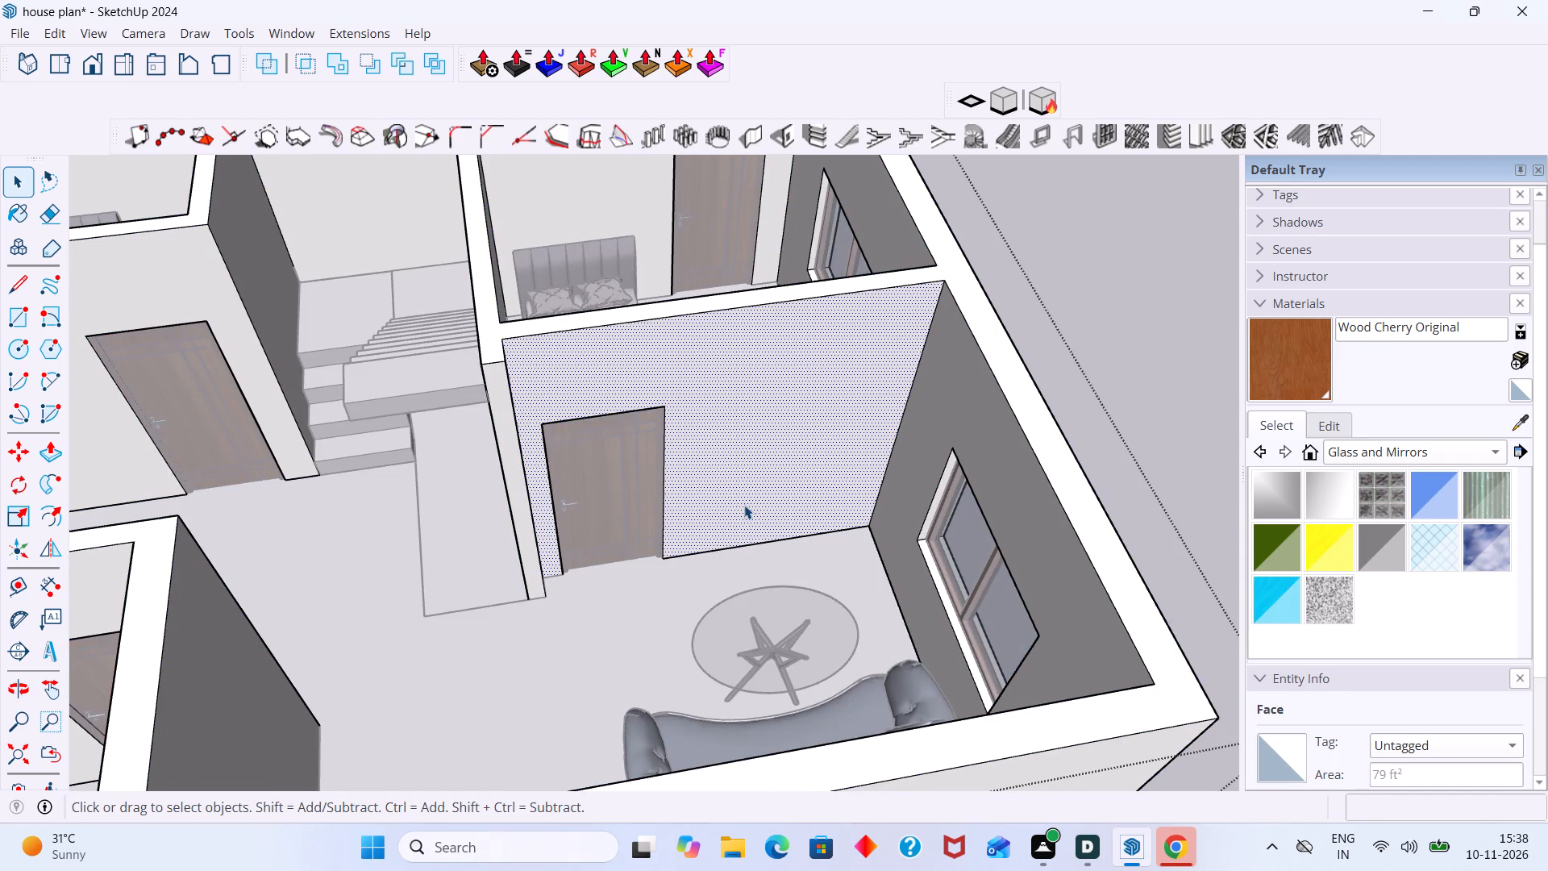
# Place a vertical guide on this wall face, about 5' 7" from the corner with the window wall.
pyautogui.press('t')
pyautogui.scroll(5, 901, 467)
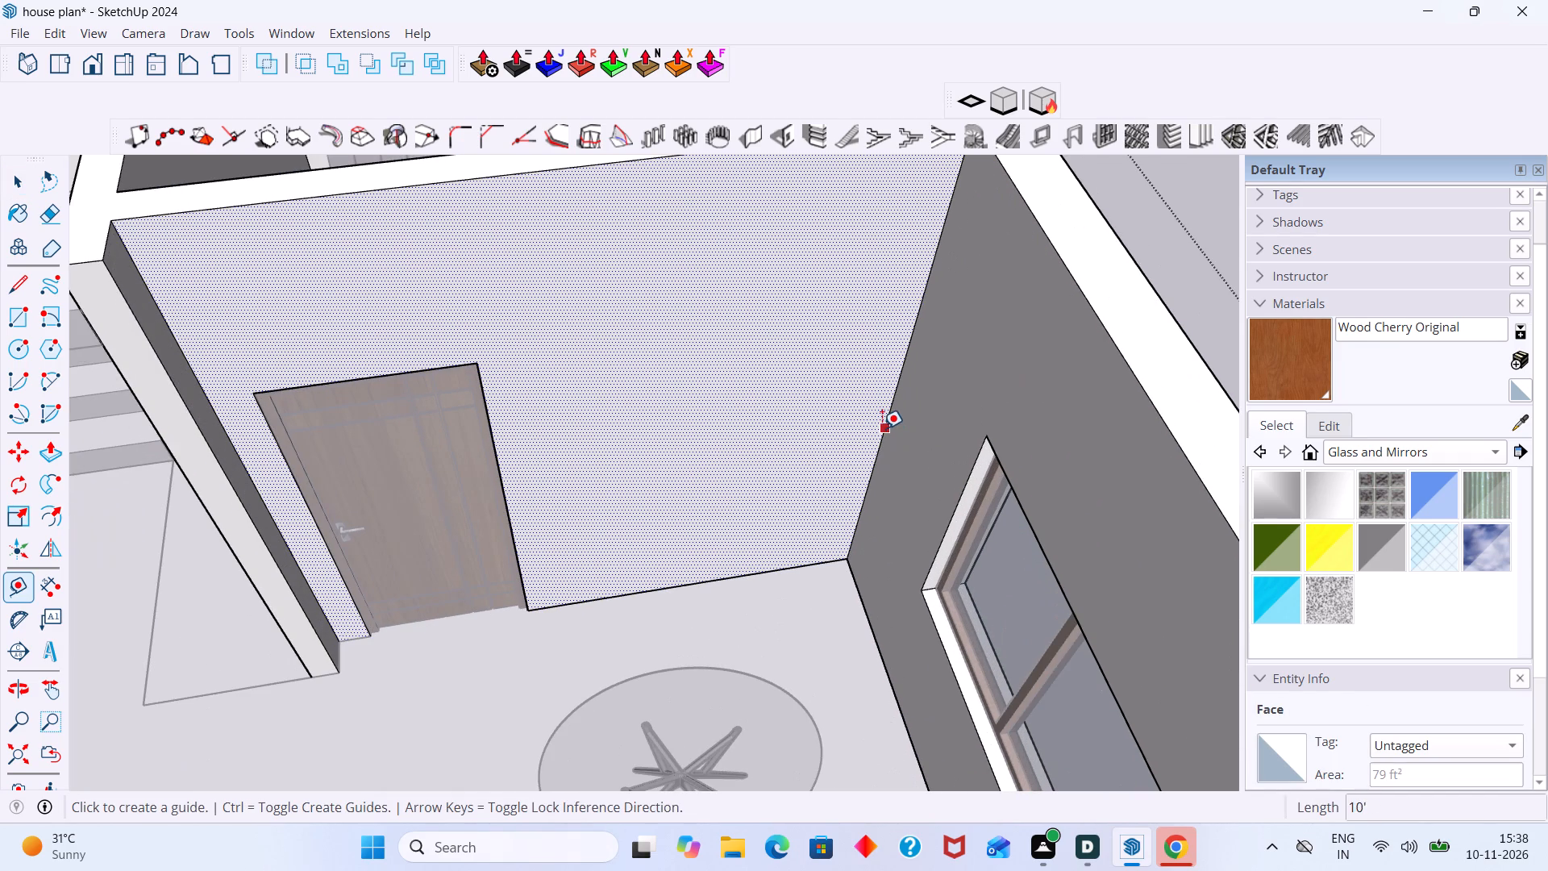
pyautogui.click(882, 428)
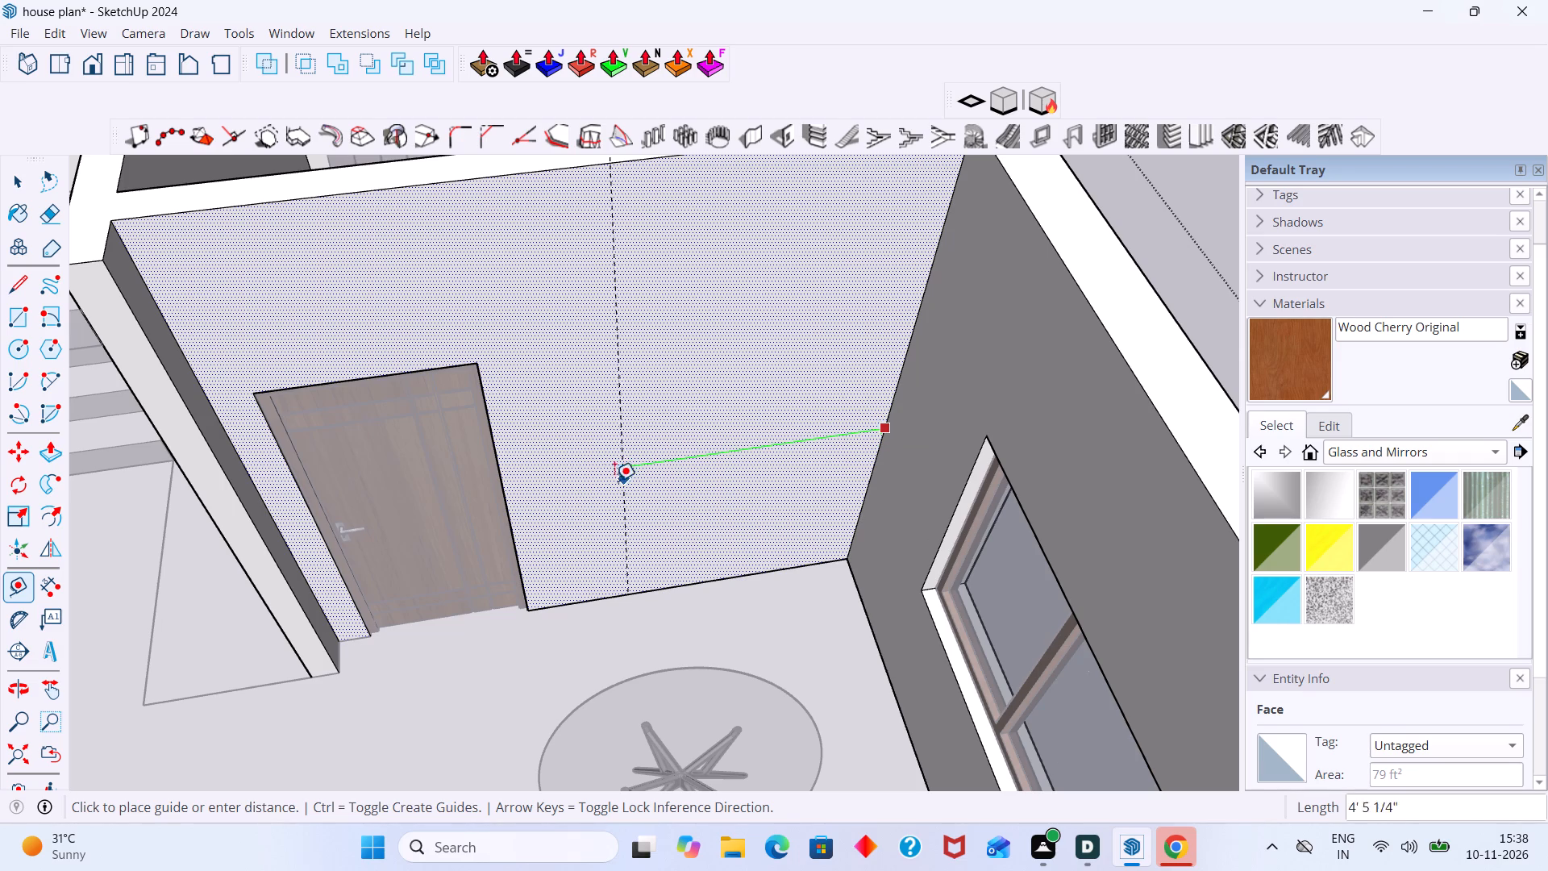
pyautogui.click(560, 517)
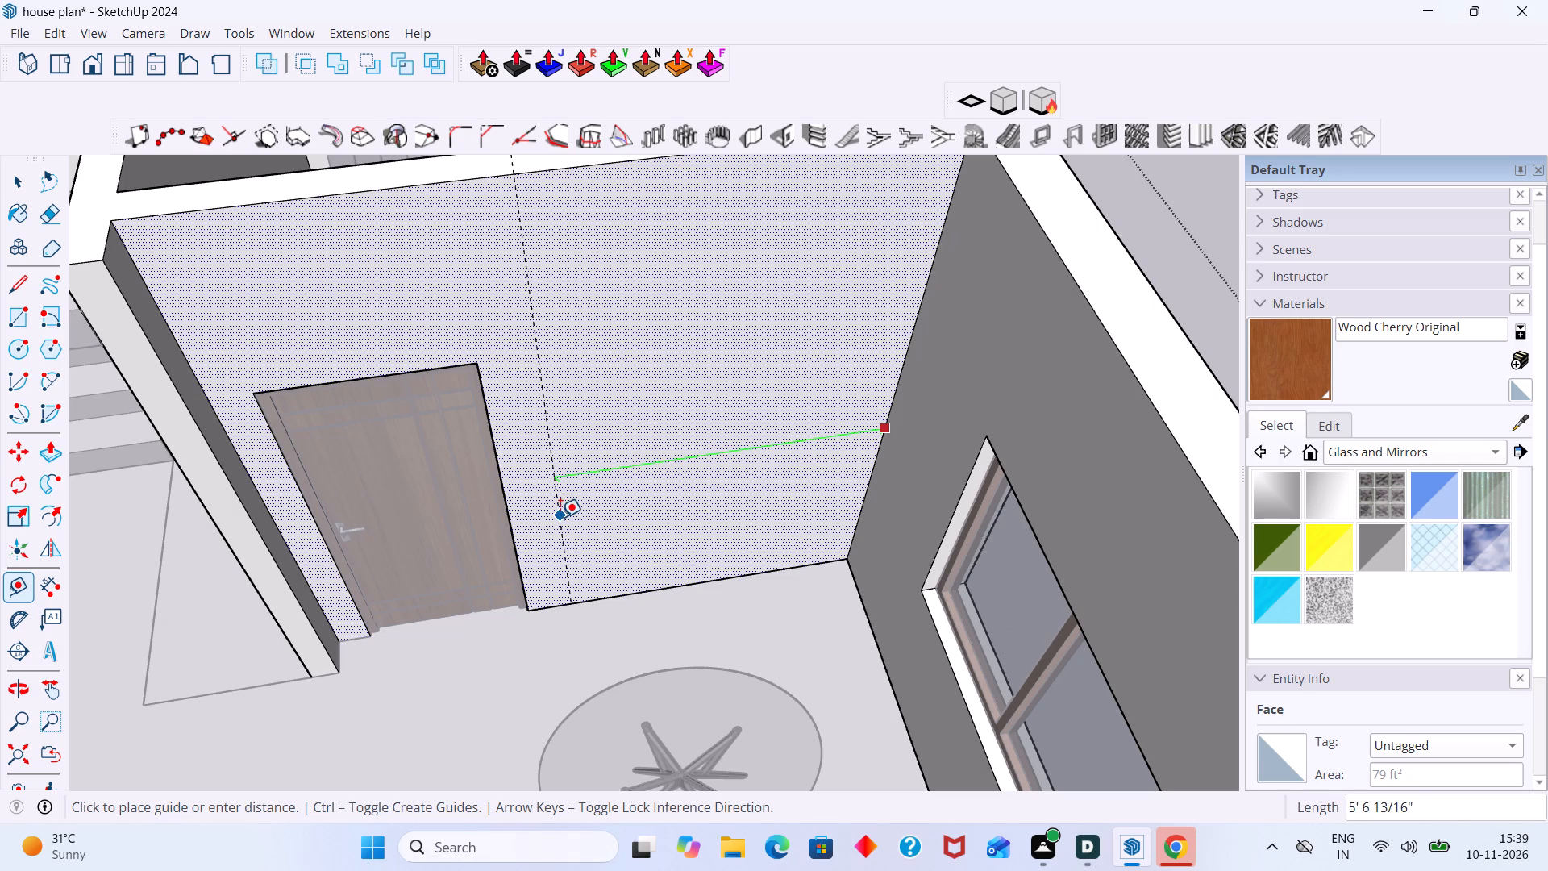
pyautogui.click(560, 518)
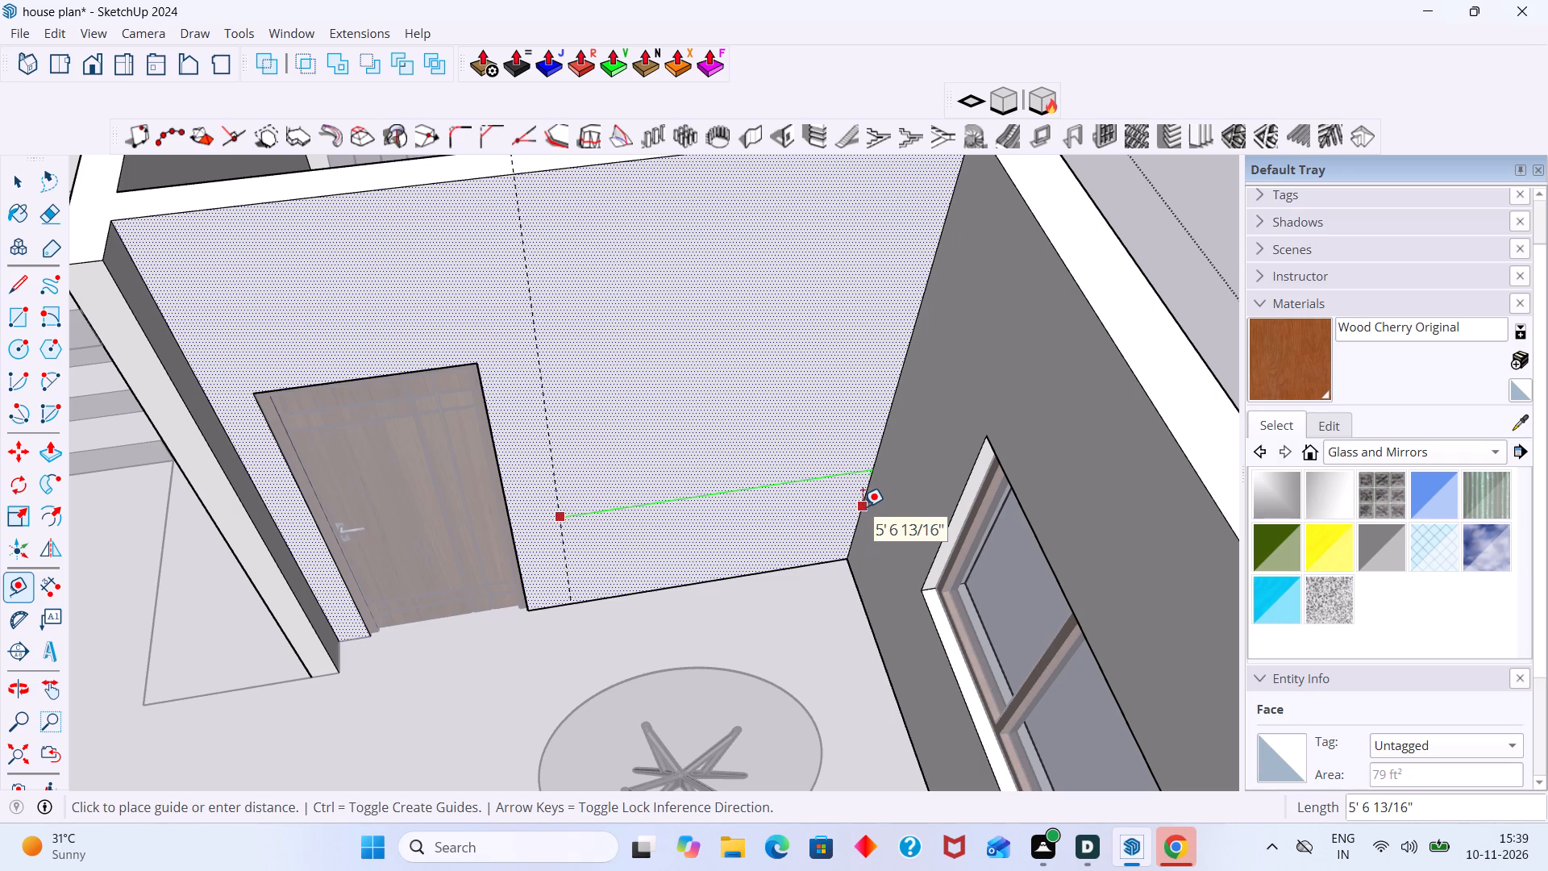
pyautogui.click(863, 506)
pyautogui.press('space')
pyautogui.scroll(-6, 887, 483)
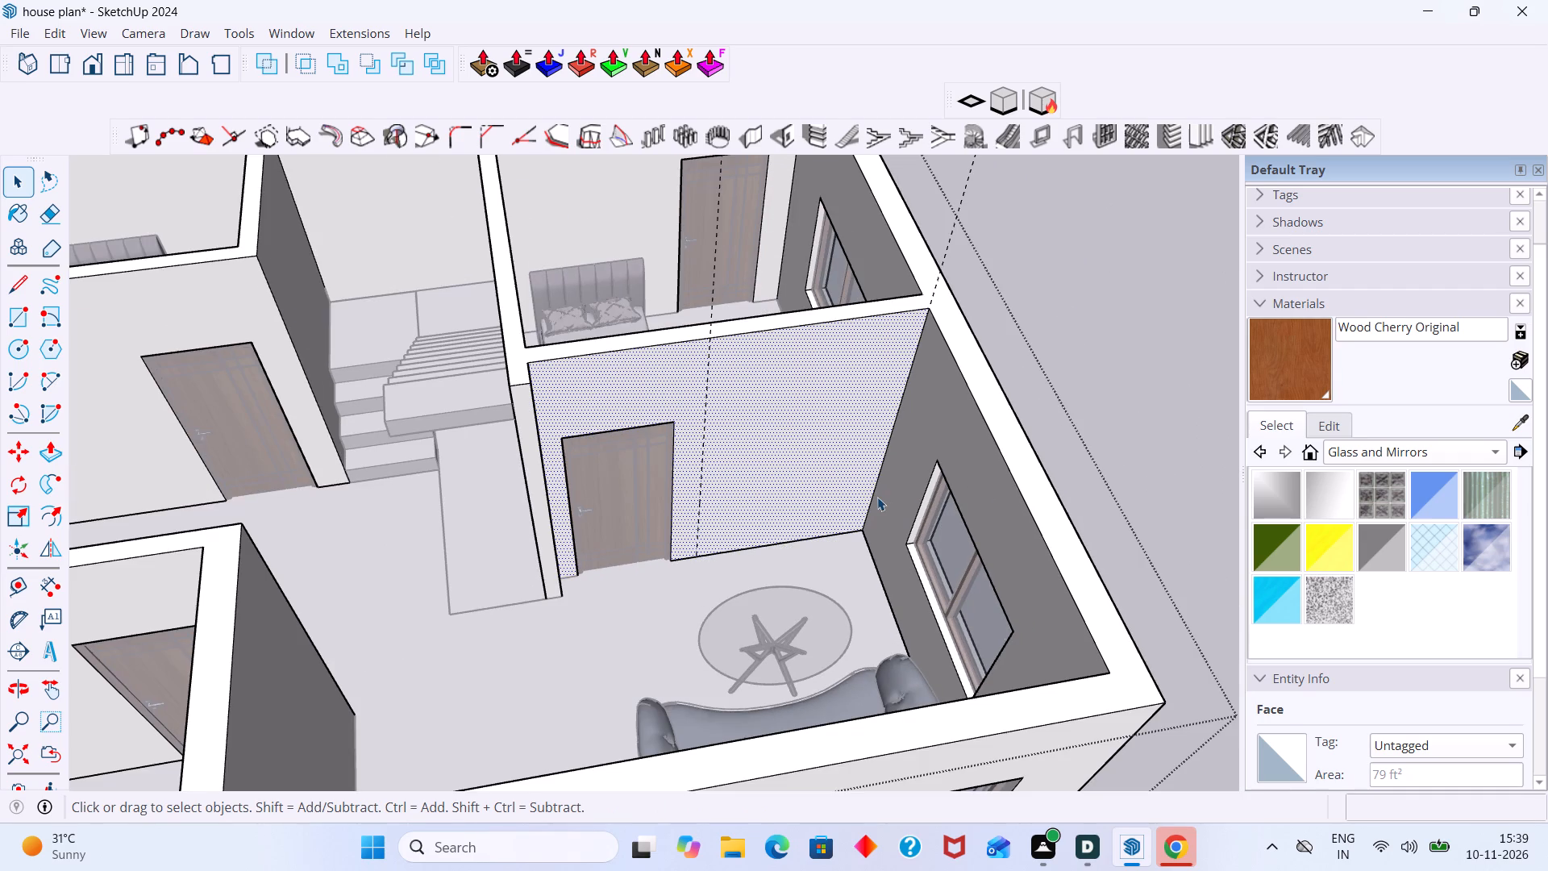
# Place a horizontal guide across the same wall, offset down from its top edge to just above the door's head.
pyautogui.press('t')
pyautogui.click(817, 329)
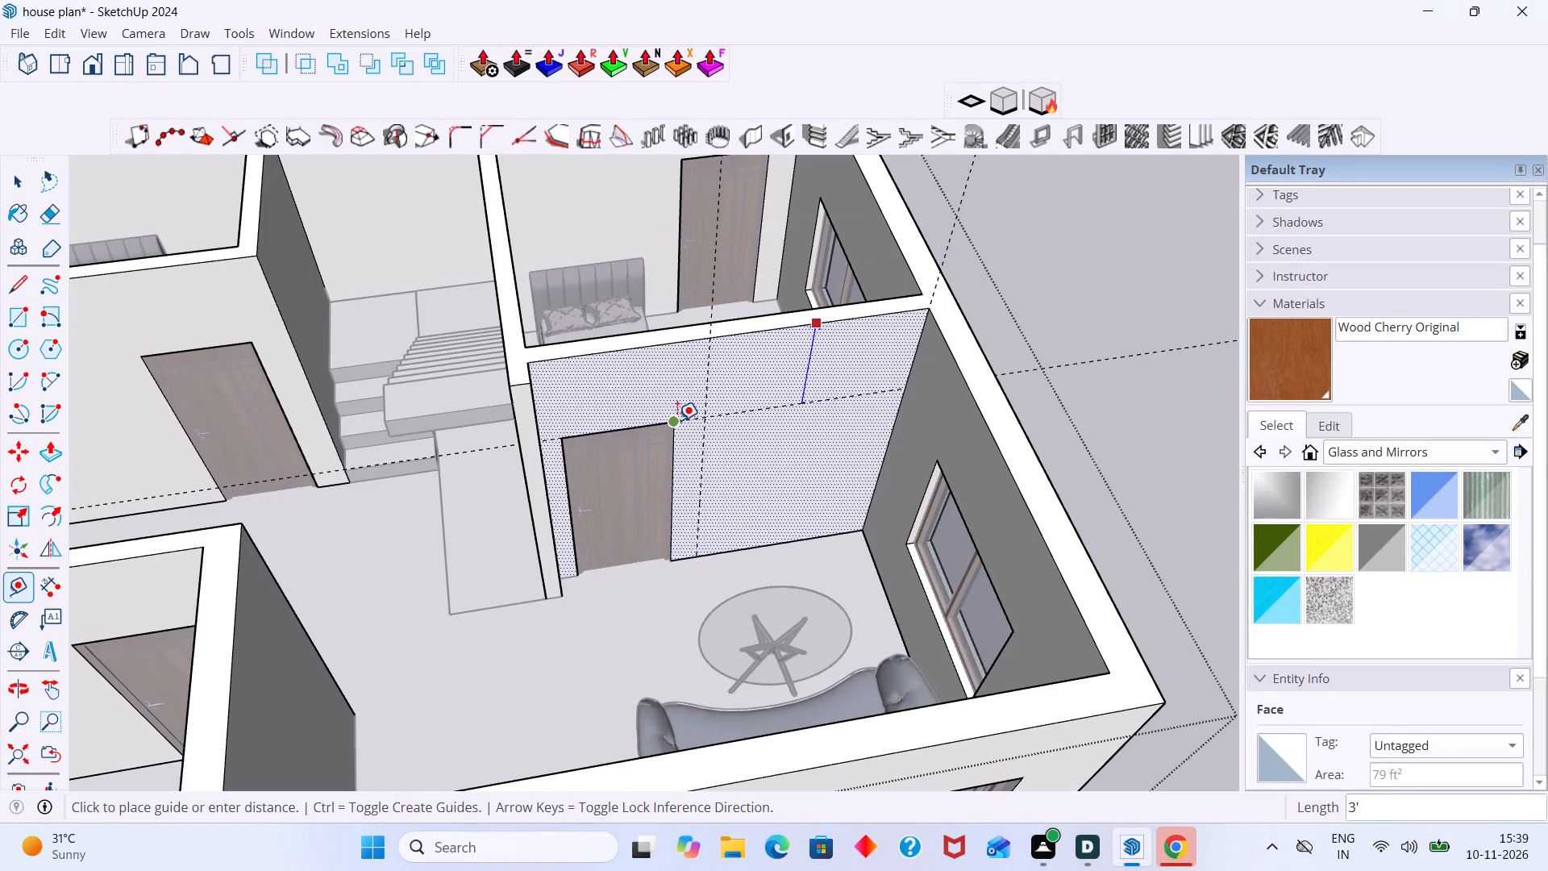
pyautogui.click(724, 407)
pyautogui.press('space')
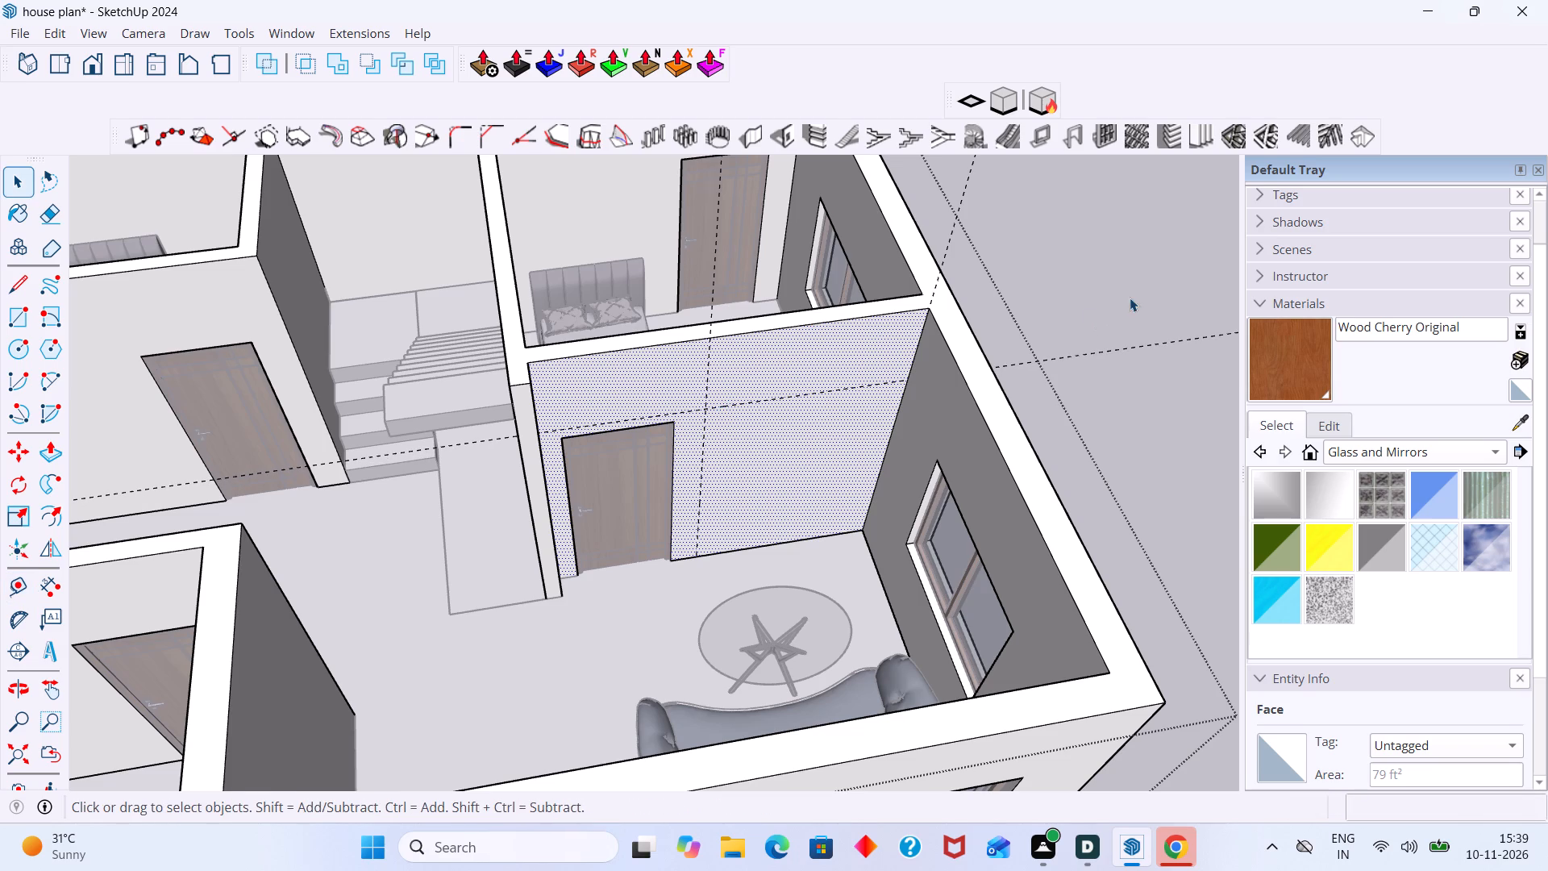
pyautogui.click(1130, 298)
# Draw a rectangle about 7' 4" by 5' 7" on the wall face, from the guide intersection to the lower corner at the window wall.
pyautogui.moveTo(854, 392); pyautogui.dragTo(840, 356, button='middle')
pyautogui.press('r')
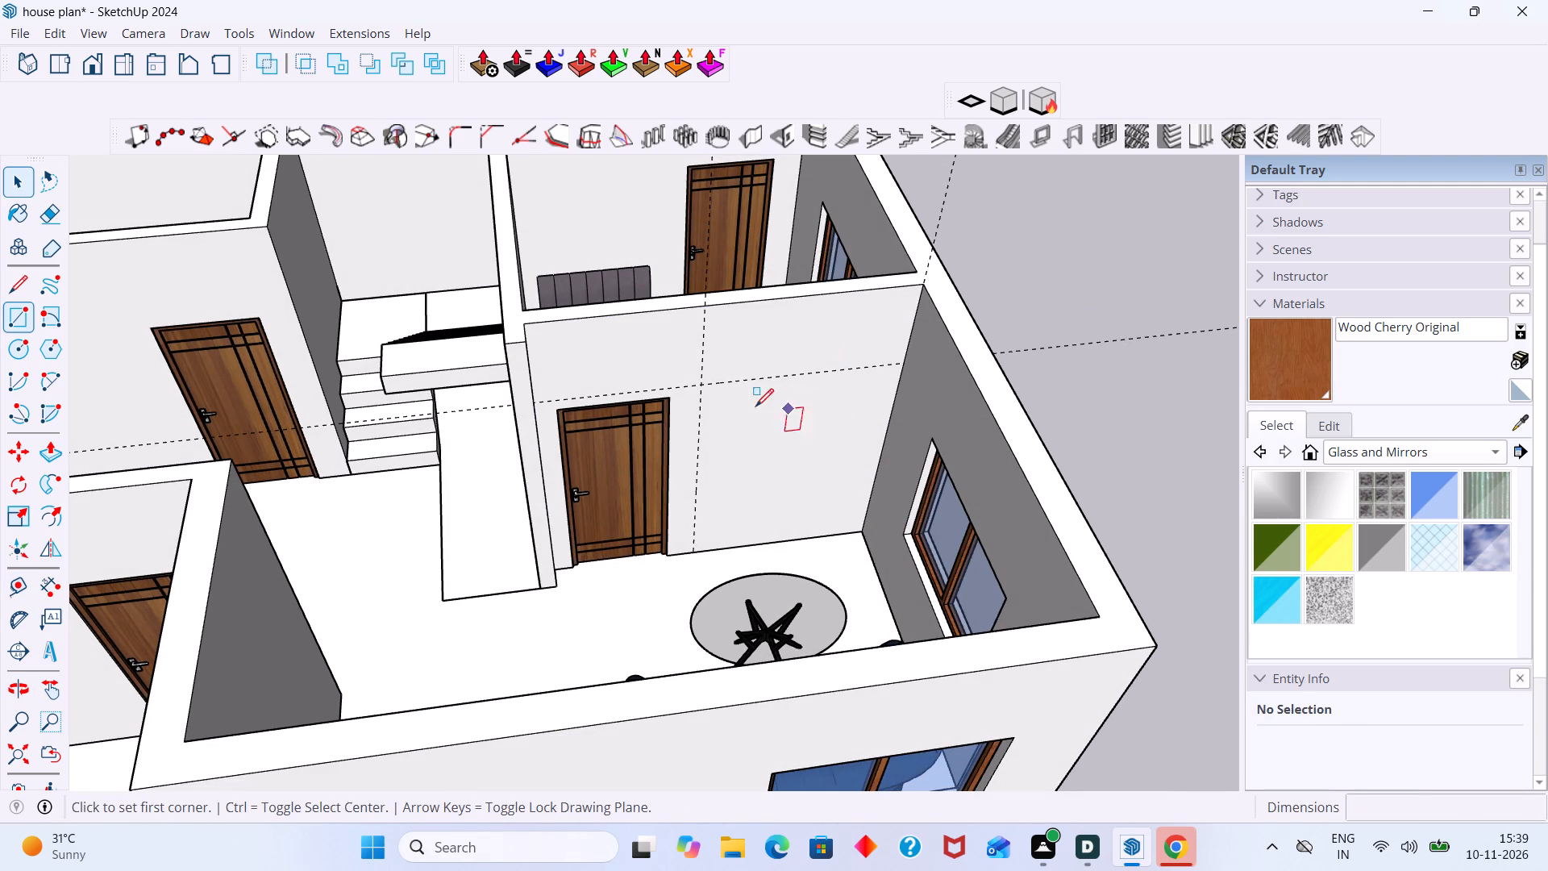
pyautogui.press('space')
pyautogui.doubleClick(752, 428)
pyautogui.click(748, 429)
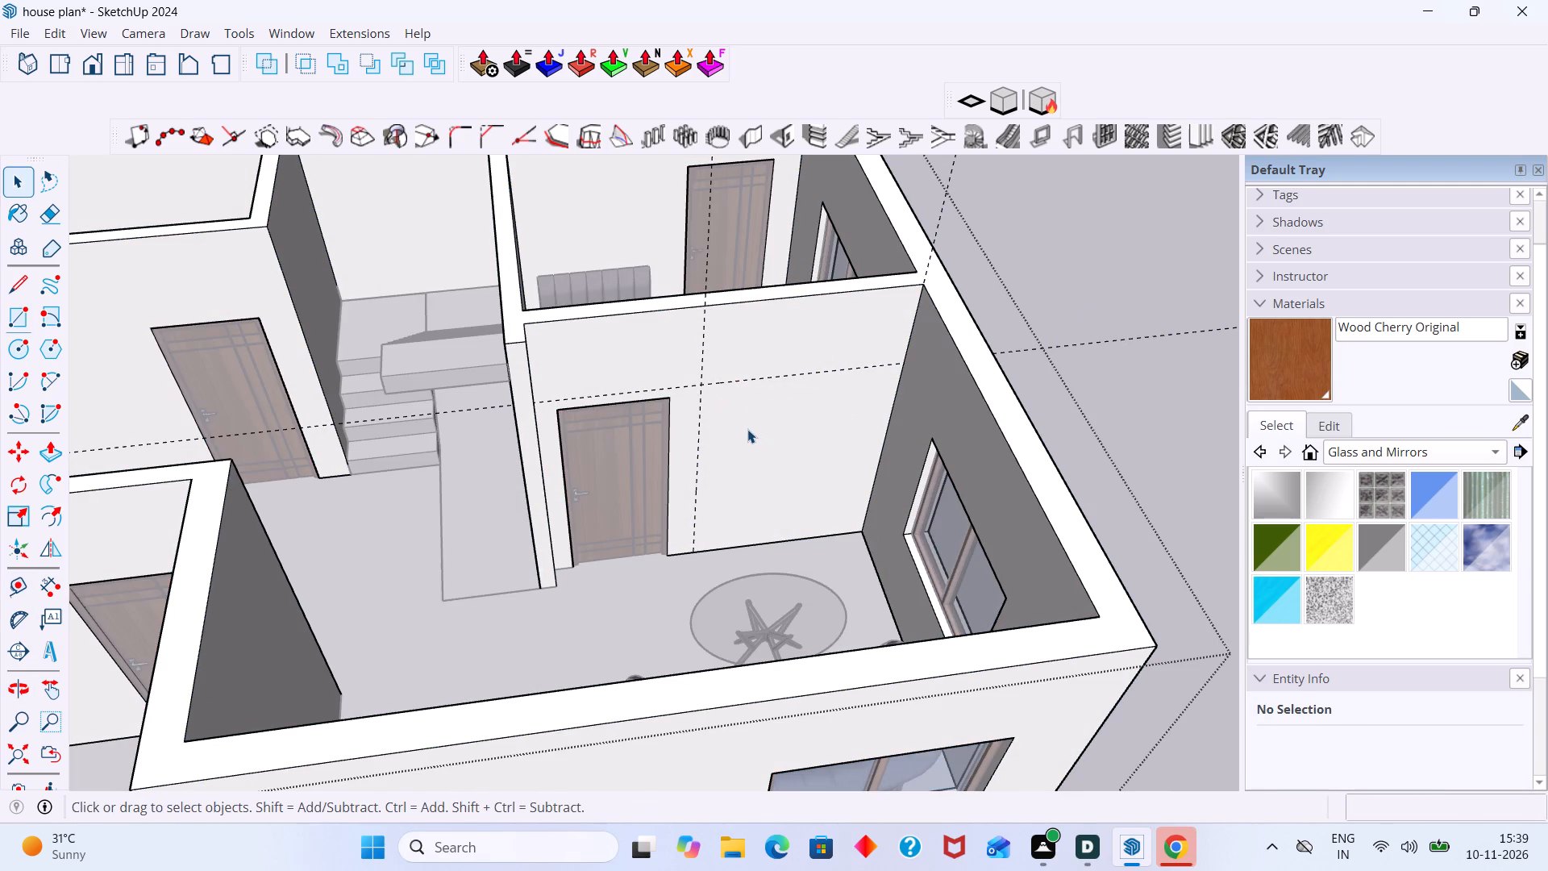
pyautogui.press('r')
pyautogui.click(700, 382)
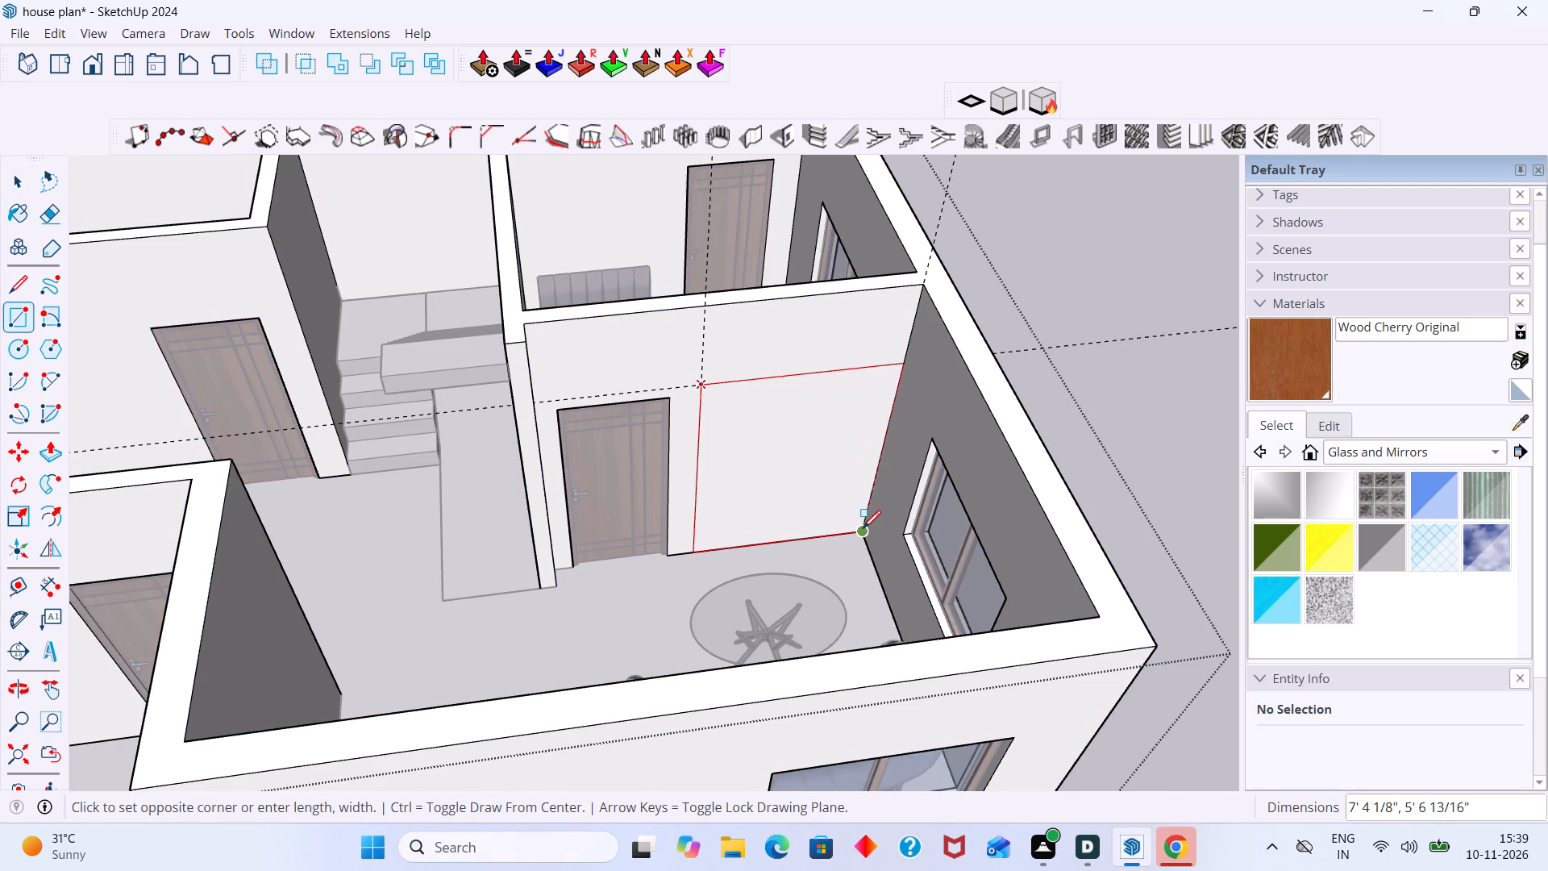
pyautogui.click(865, 531)
pyautogui.press('space')
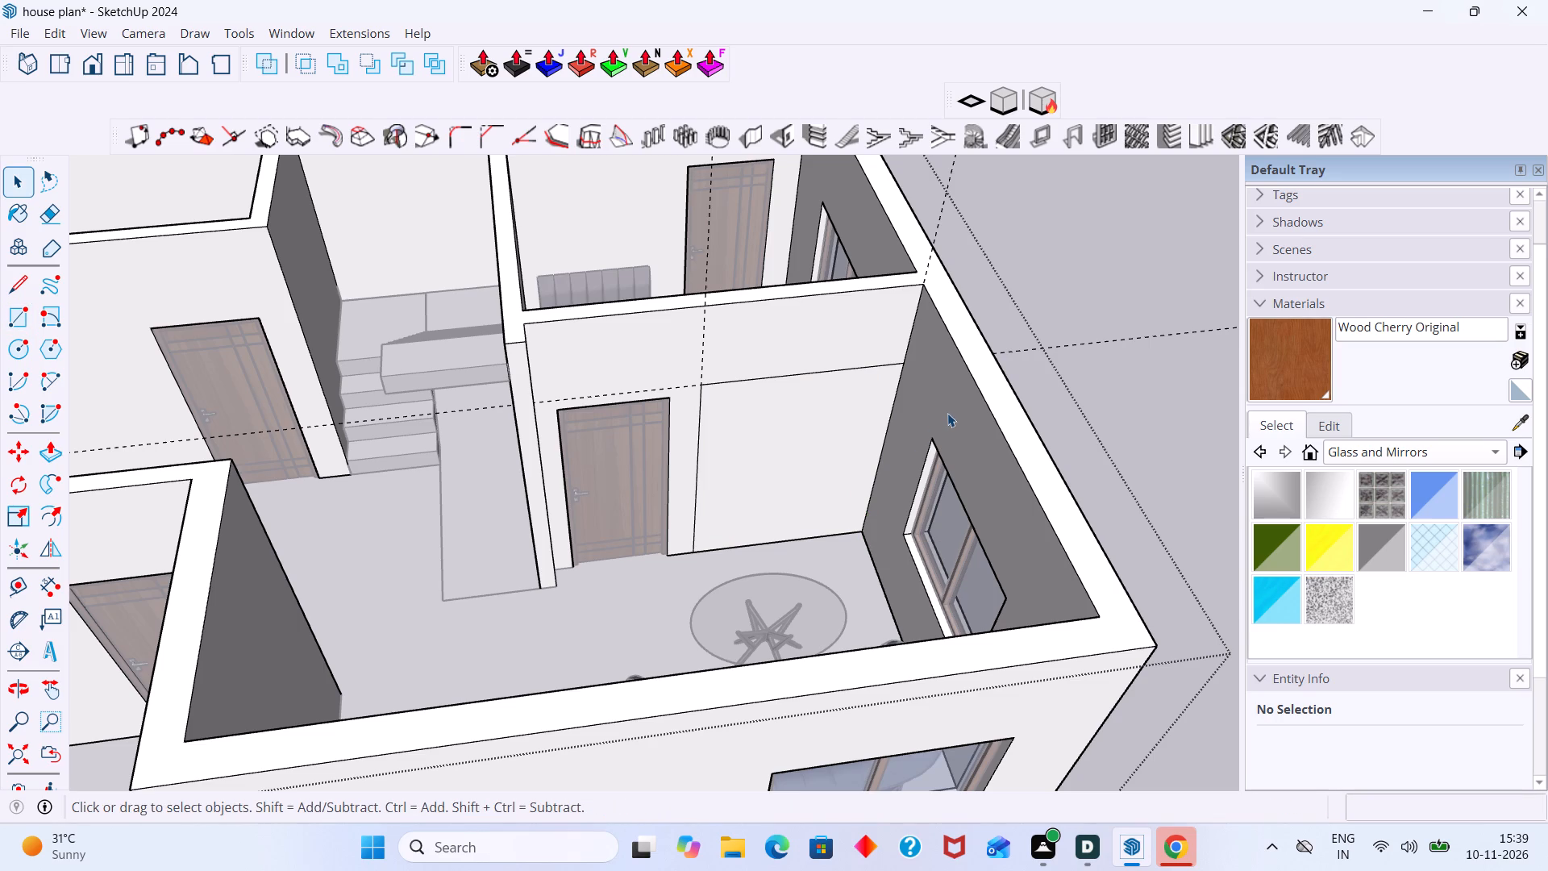
# Erase the horizontal and vertical guide lines used to lay out the wall rectangle, keeping the walls intact.
pyautogui.press('e')
pyautogui.moveTo(1077, 308); pyautogui.dragTo(1109, 363)
pyautogui.scroll(-3, 810, 380)
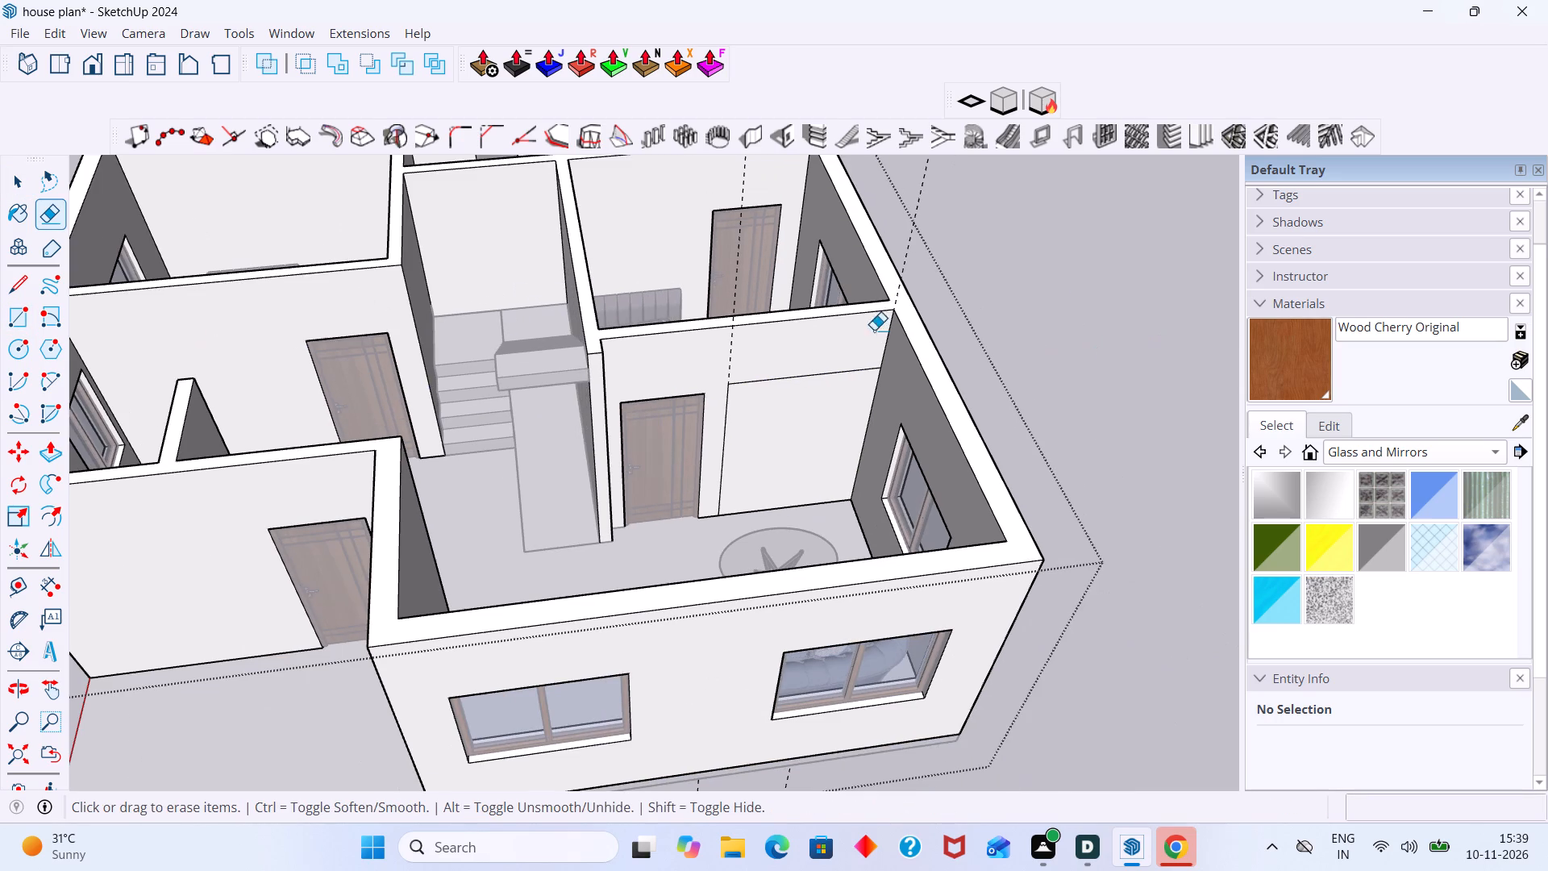
pyautogui.moveTo(957, 215); pyautogui.dragTo(739, 197)
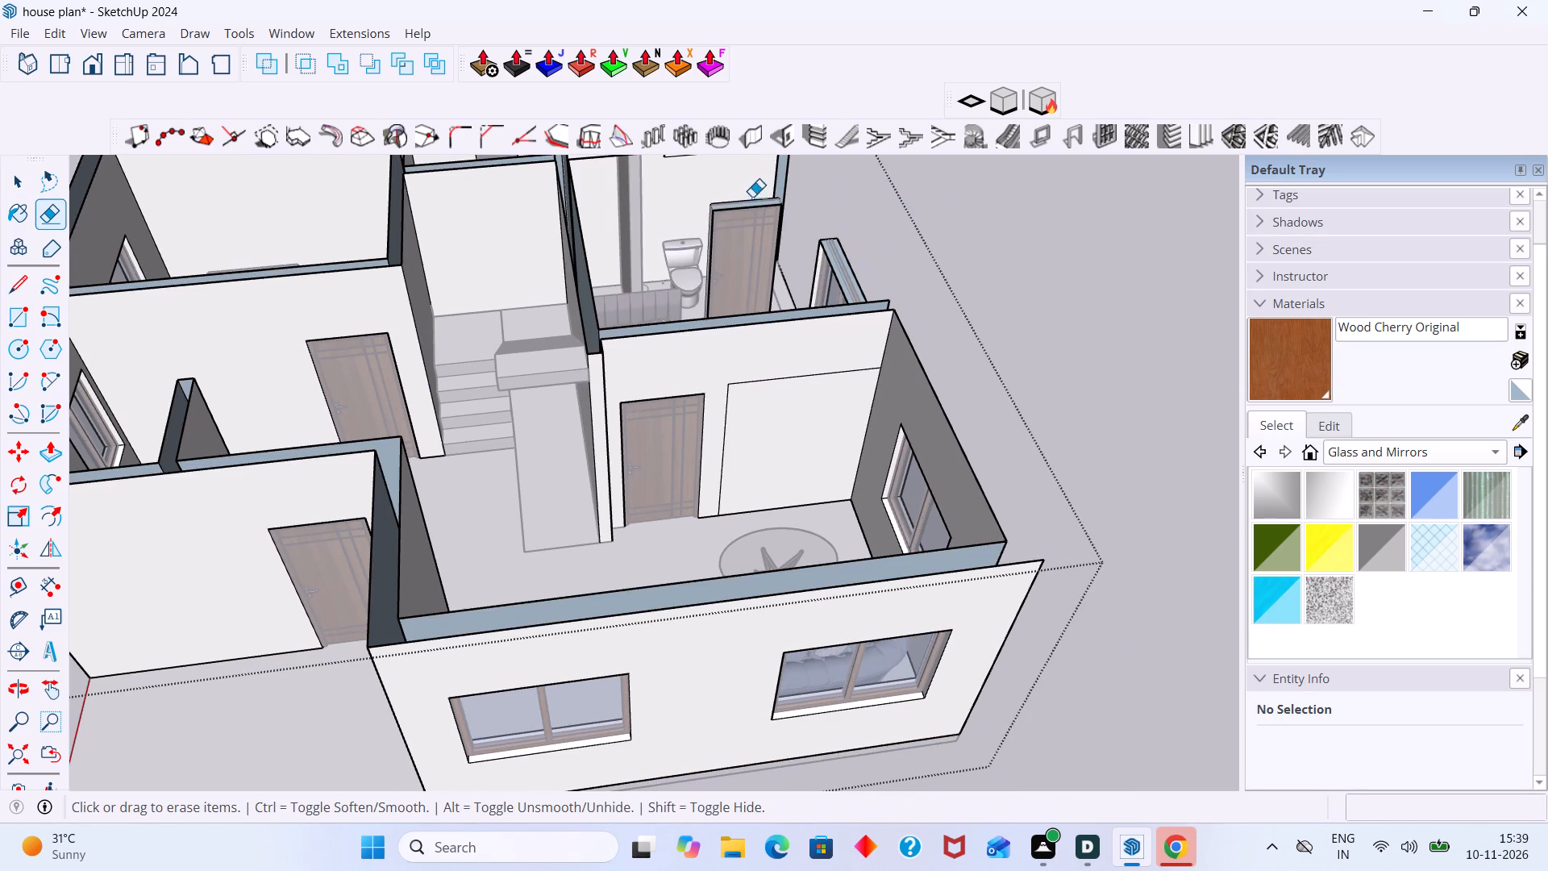
pyautogui.hotkey('ctrl', 'z')
pyautogui.scroll(-3, 862, 235)
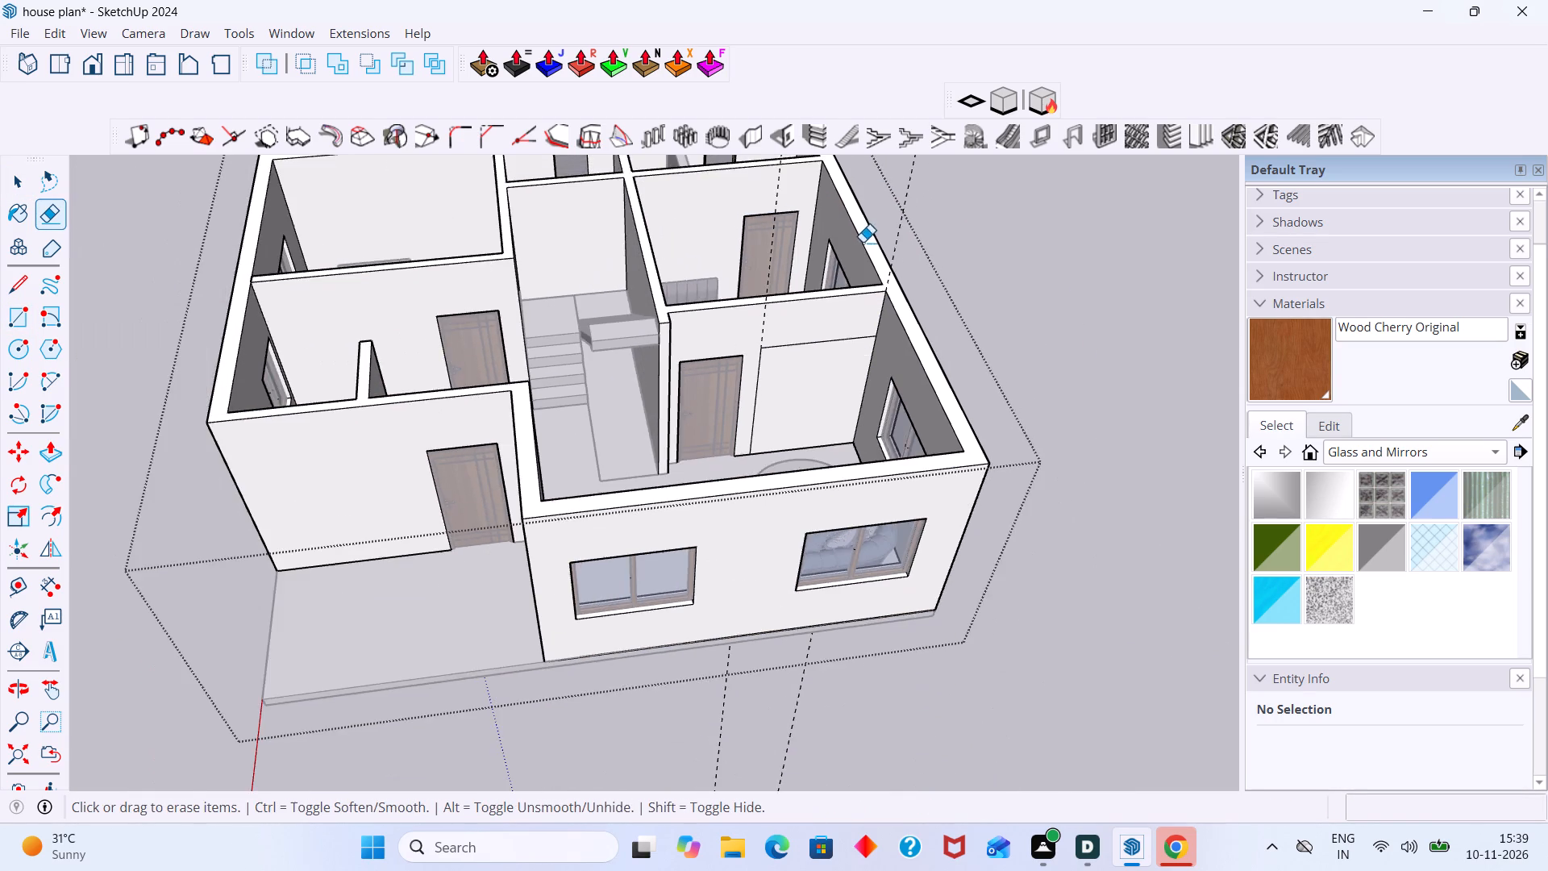
pyautogui.keyDown('shift'); pyautogui.moveTo(850, 267); pyautogui.dragTo(751, 487, button='middle'); pyautogui.keyUp('shift')
pyautogui.moveTo(884, 281); pyautogui.dragTo(655, 198)
pyautogui.scroll(-9, 655, 204)
pyautogui.keyDown('shift'); pyautogui.moveTo(535, 257); pyautogui.dragTo(499, 330, button='middle'); pyautogui.keyUp('shift')
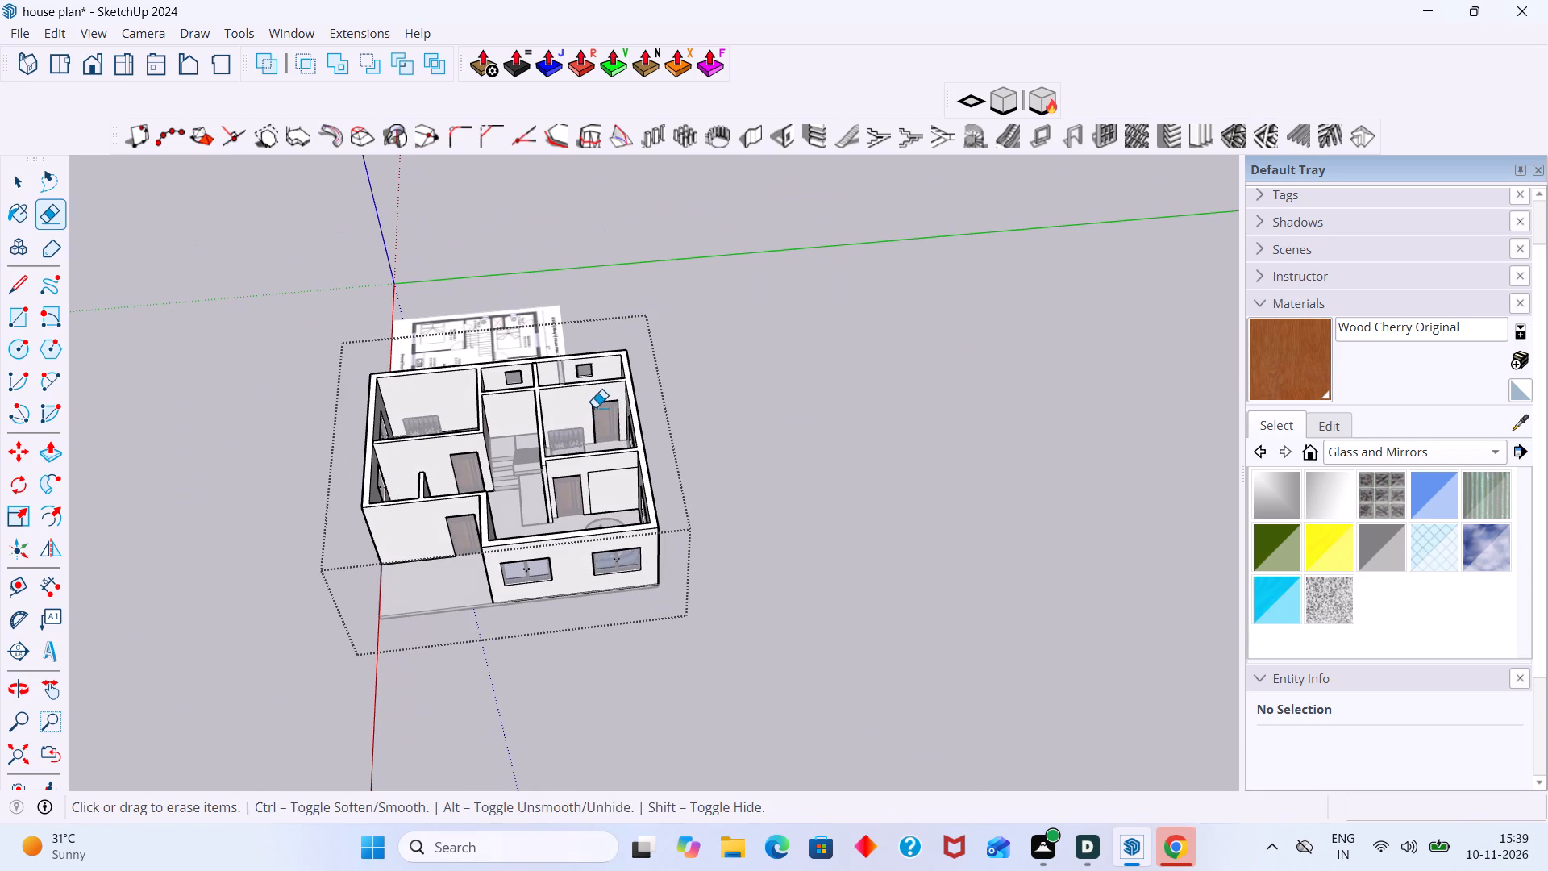
pyautogui.press('space')
pyautogui.click(751, 439)
# Extrude the rectangle beside the wooden door 2' out from the wall into the living room.
pyautogui.scroll(12, 544, 492)
pyautogui.click(617, 475)
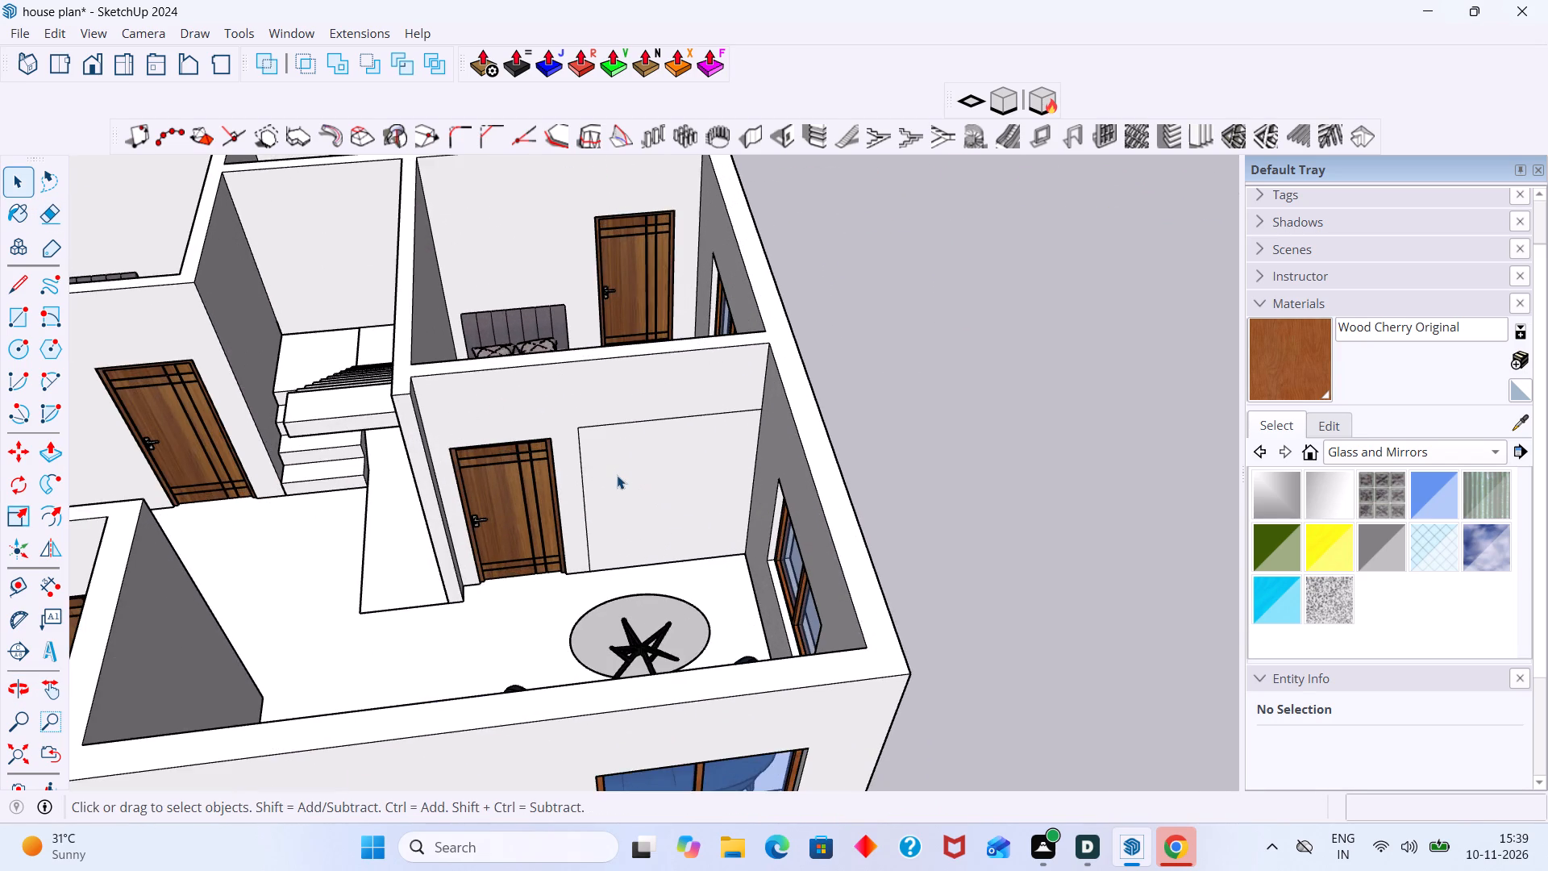
pyautogui.scroll(5, 612, 475)
pyautogui.doubleClick(619, 475)
pyautogui.click(611, 503)
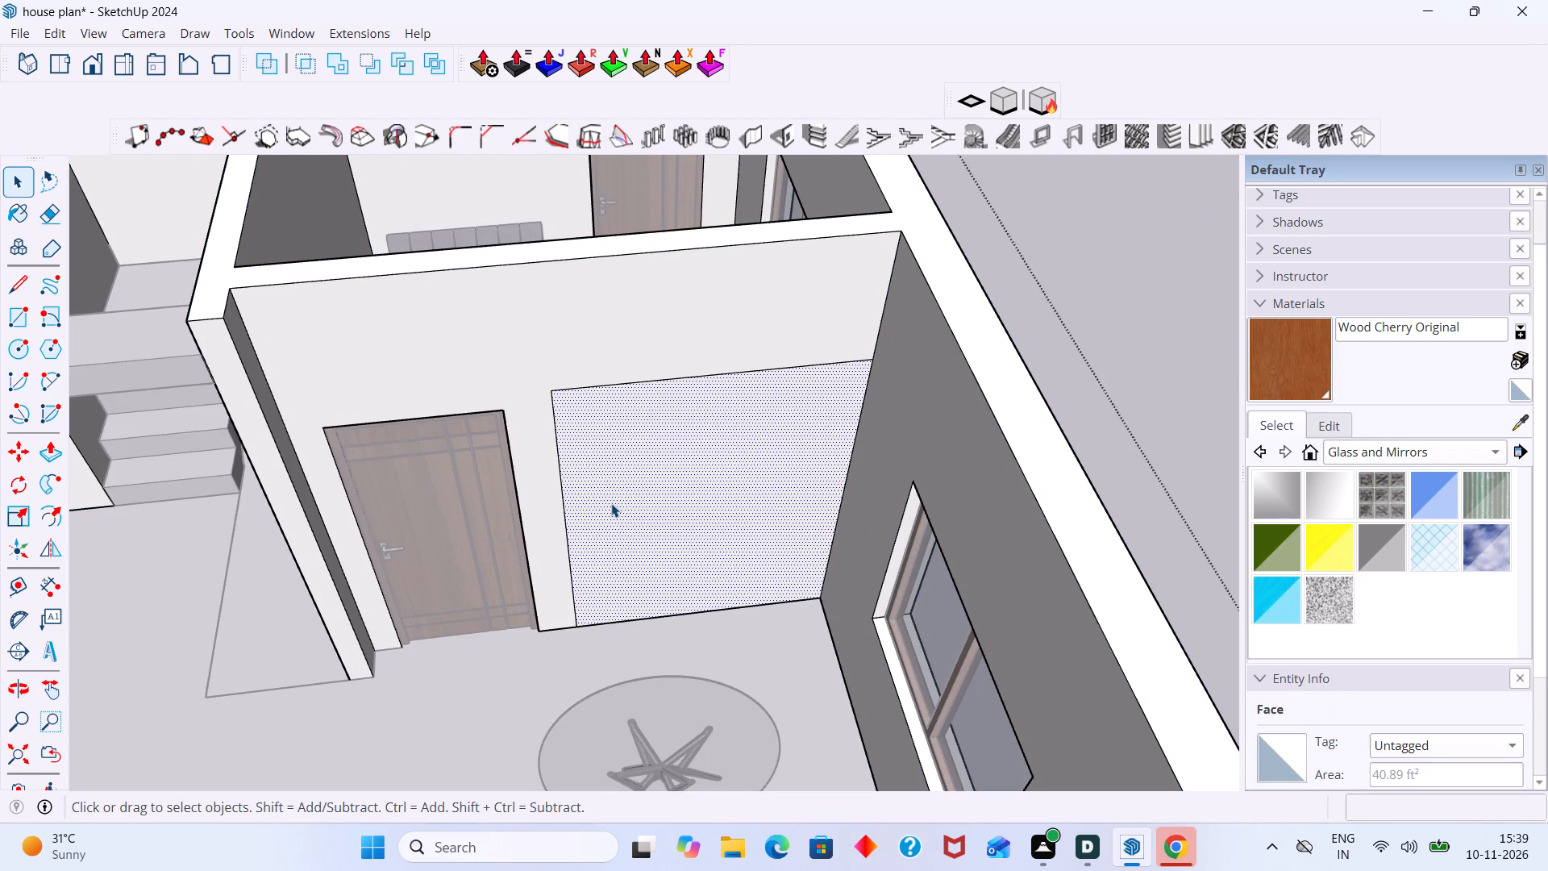
pyautogui.press('p')
pyautogui.click(611, 503)
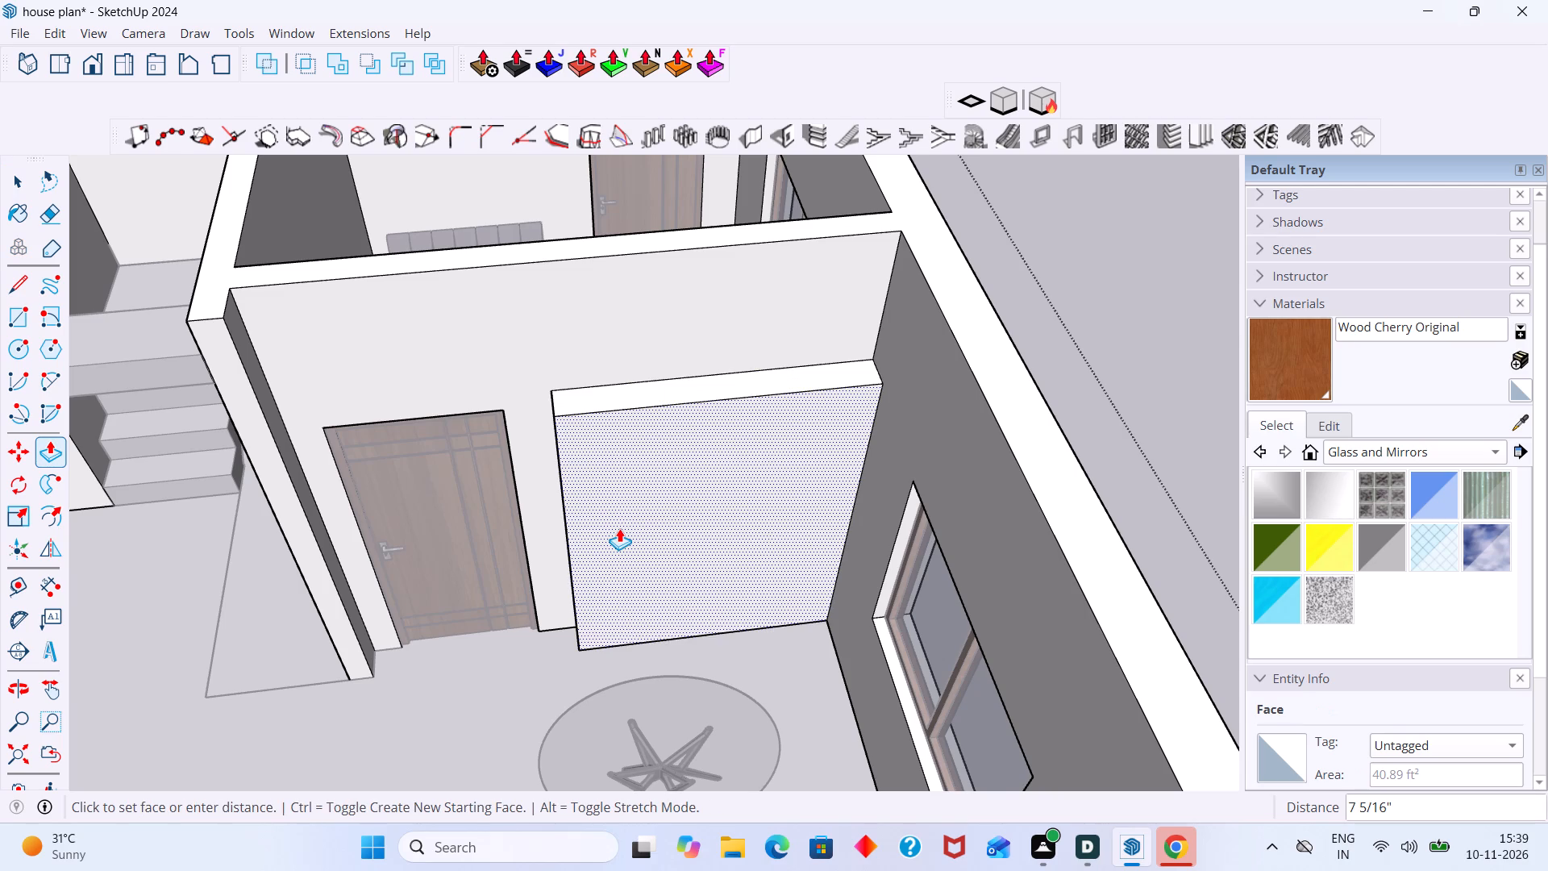
pyautogui.press('2')
pyautogui.press("'")
pyautogui.press('Return')
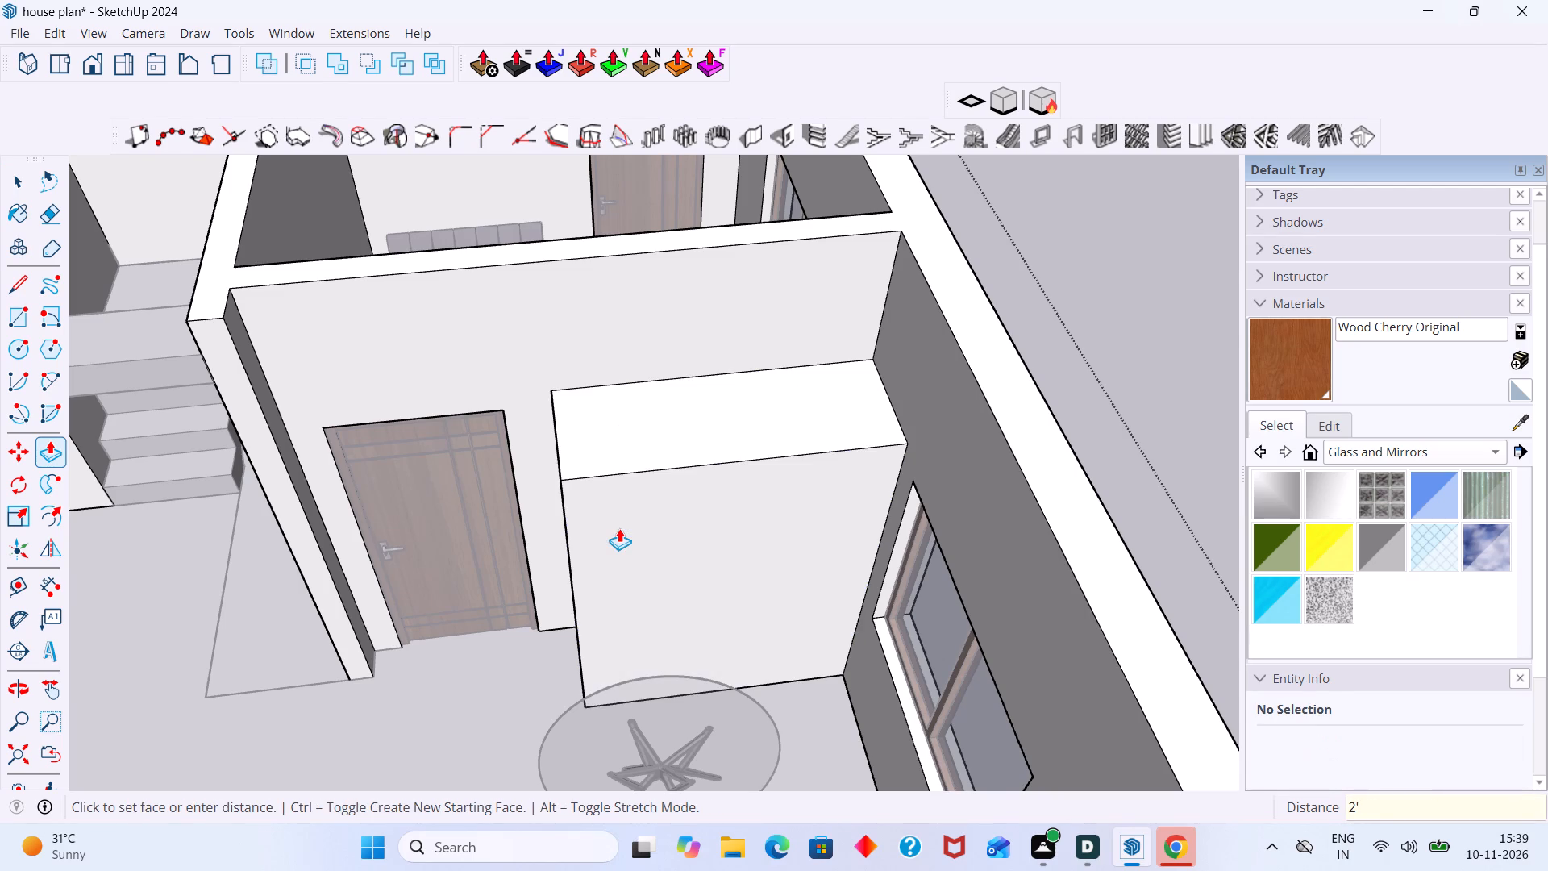
pyautogui.press('space')
pyautogui.moveTo(604, 674); pyautogui.dragTo(963, 669, button='middle')
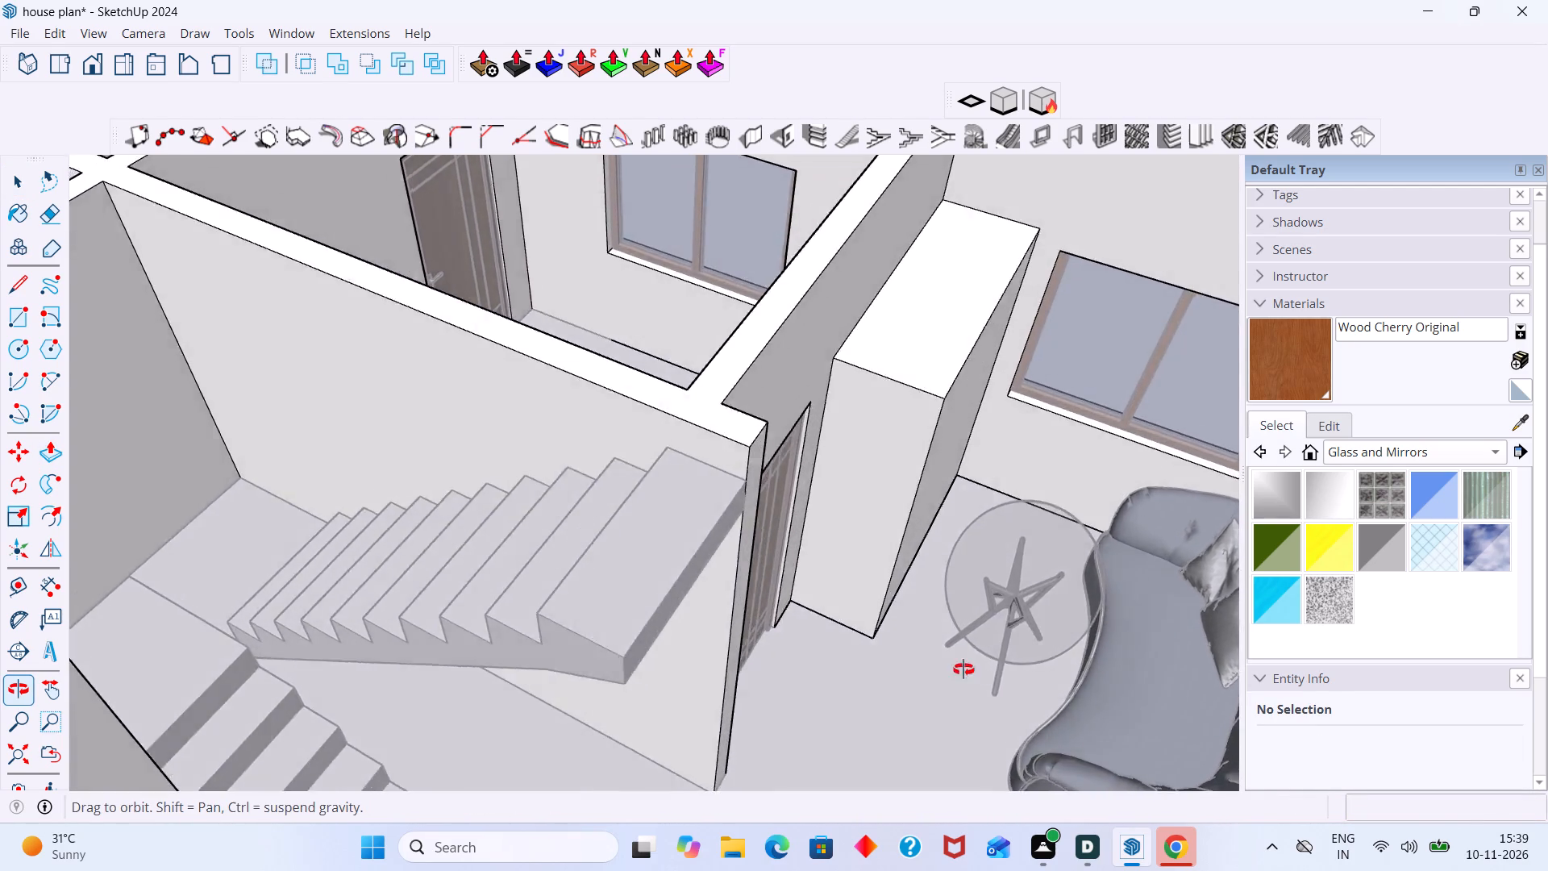
pyautogui.moveTo(963, 669); pyautogui.dragTo(833, 615, button='middle')
pyautogui.scroll(4, 790, 609)
pyautogui.scroll(-9, 788, 616)
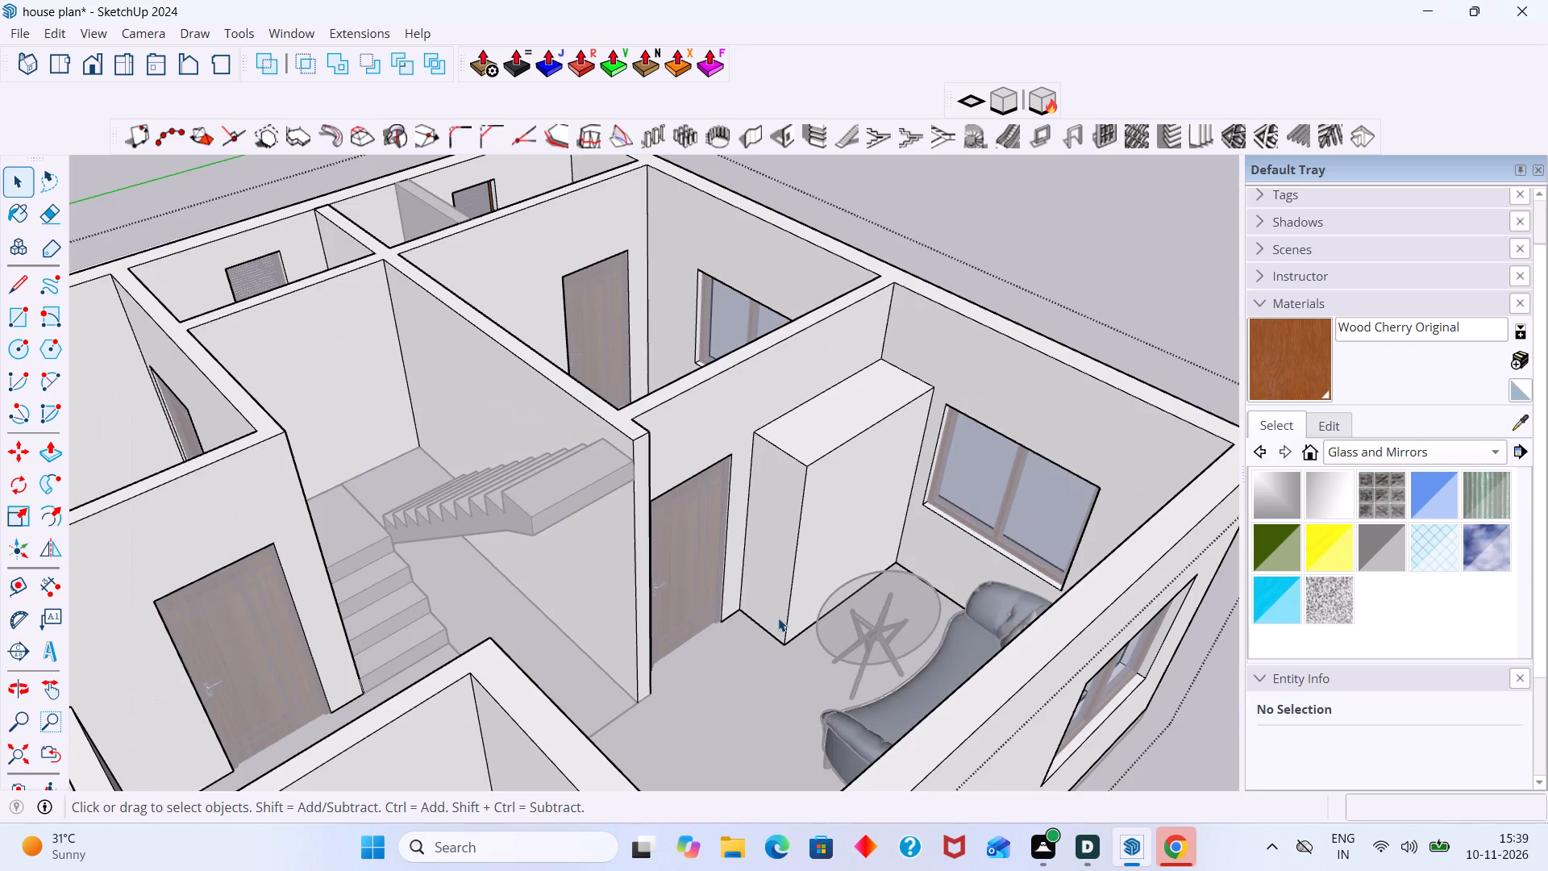
pyautogui.scroll(-1, 685, 870)
pyautogui.scroll(-2, 751, 765)
pyautogui.click(1101, 386)
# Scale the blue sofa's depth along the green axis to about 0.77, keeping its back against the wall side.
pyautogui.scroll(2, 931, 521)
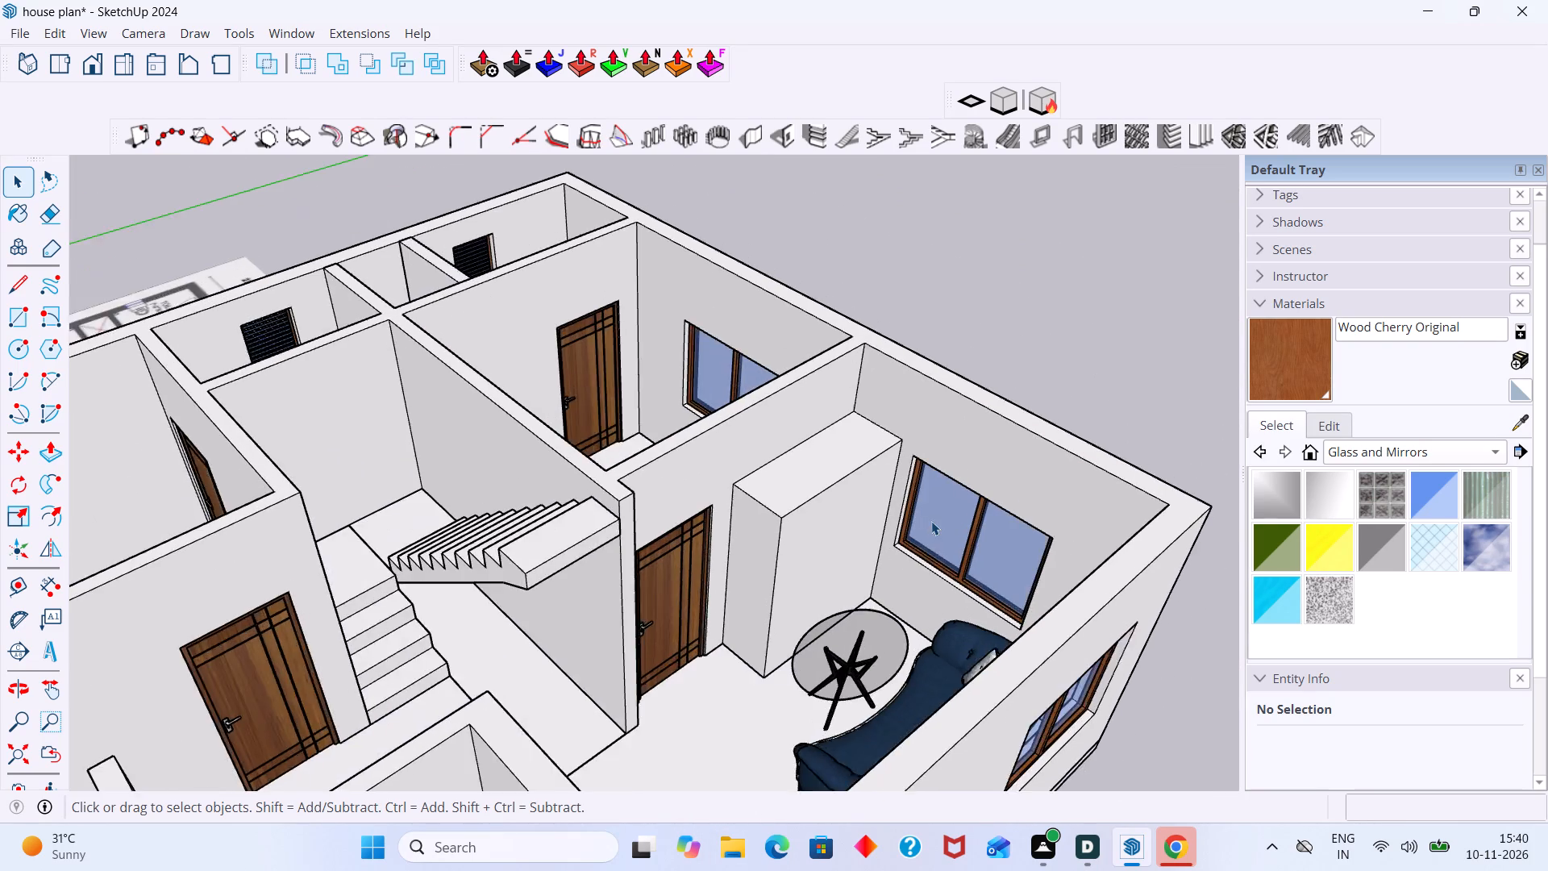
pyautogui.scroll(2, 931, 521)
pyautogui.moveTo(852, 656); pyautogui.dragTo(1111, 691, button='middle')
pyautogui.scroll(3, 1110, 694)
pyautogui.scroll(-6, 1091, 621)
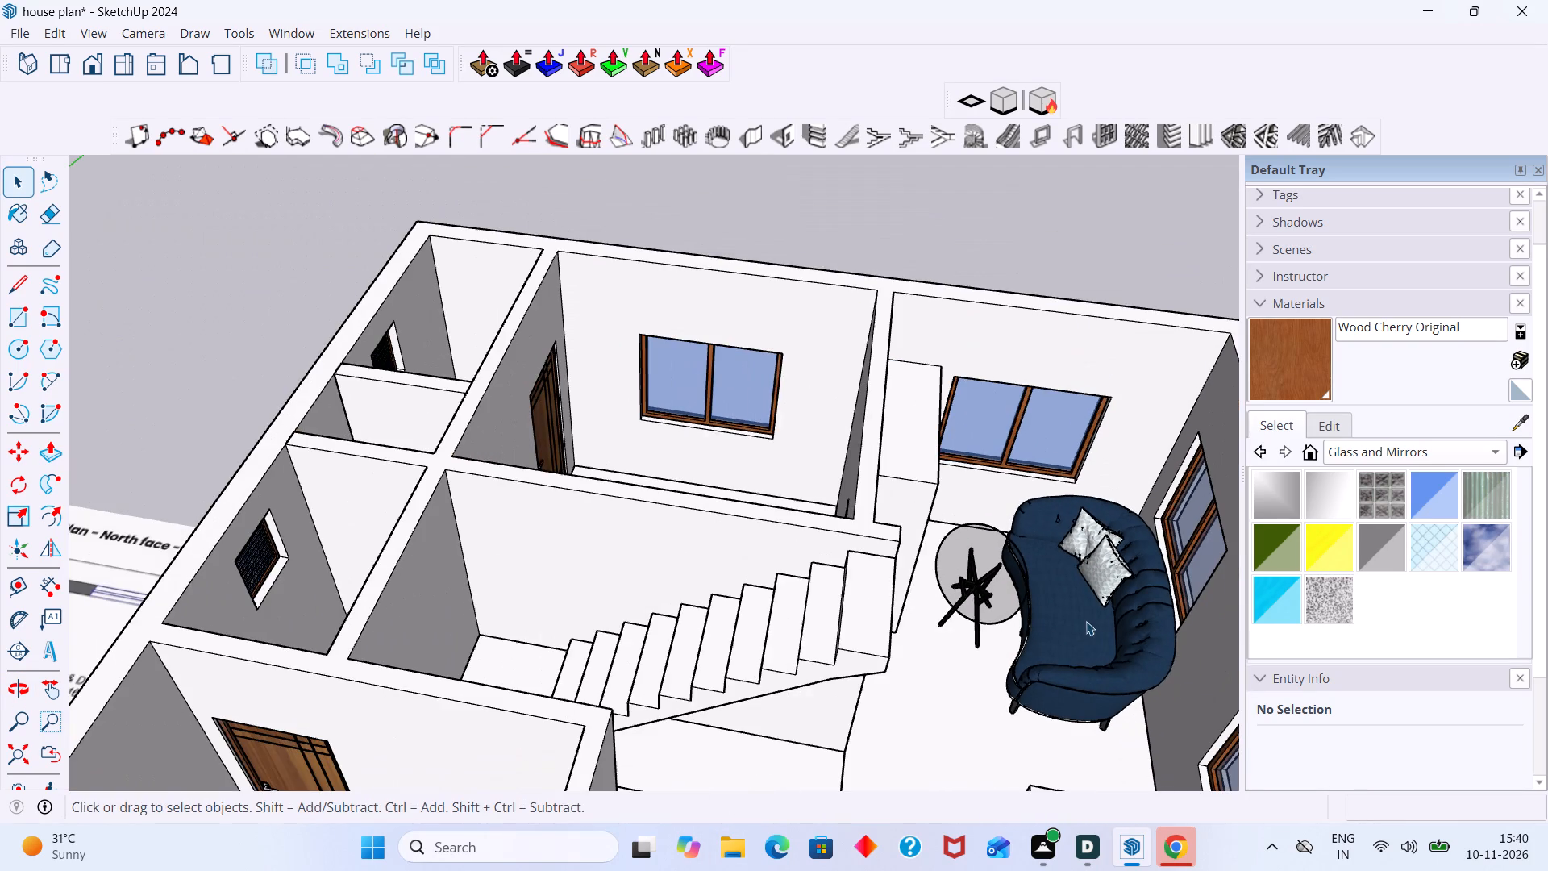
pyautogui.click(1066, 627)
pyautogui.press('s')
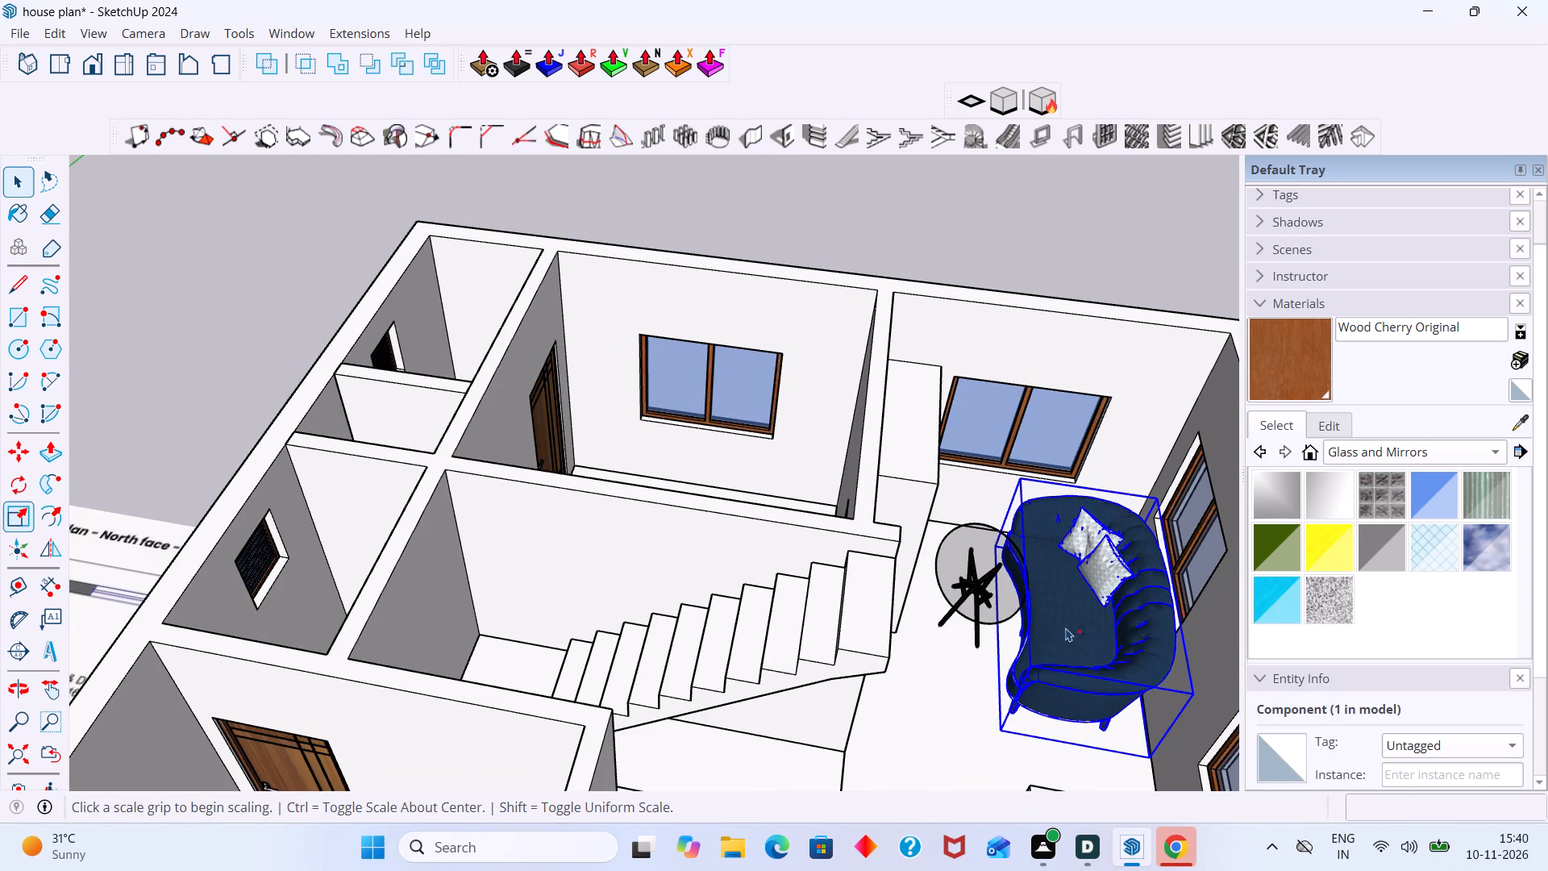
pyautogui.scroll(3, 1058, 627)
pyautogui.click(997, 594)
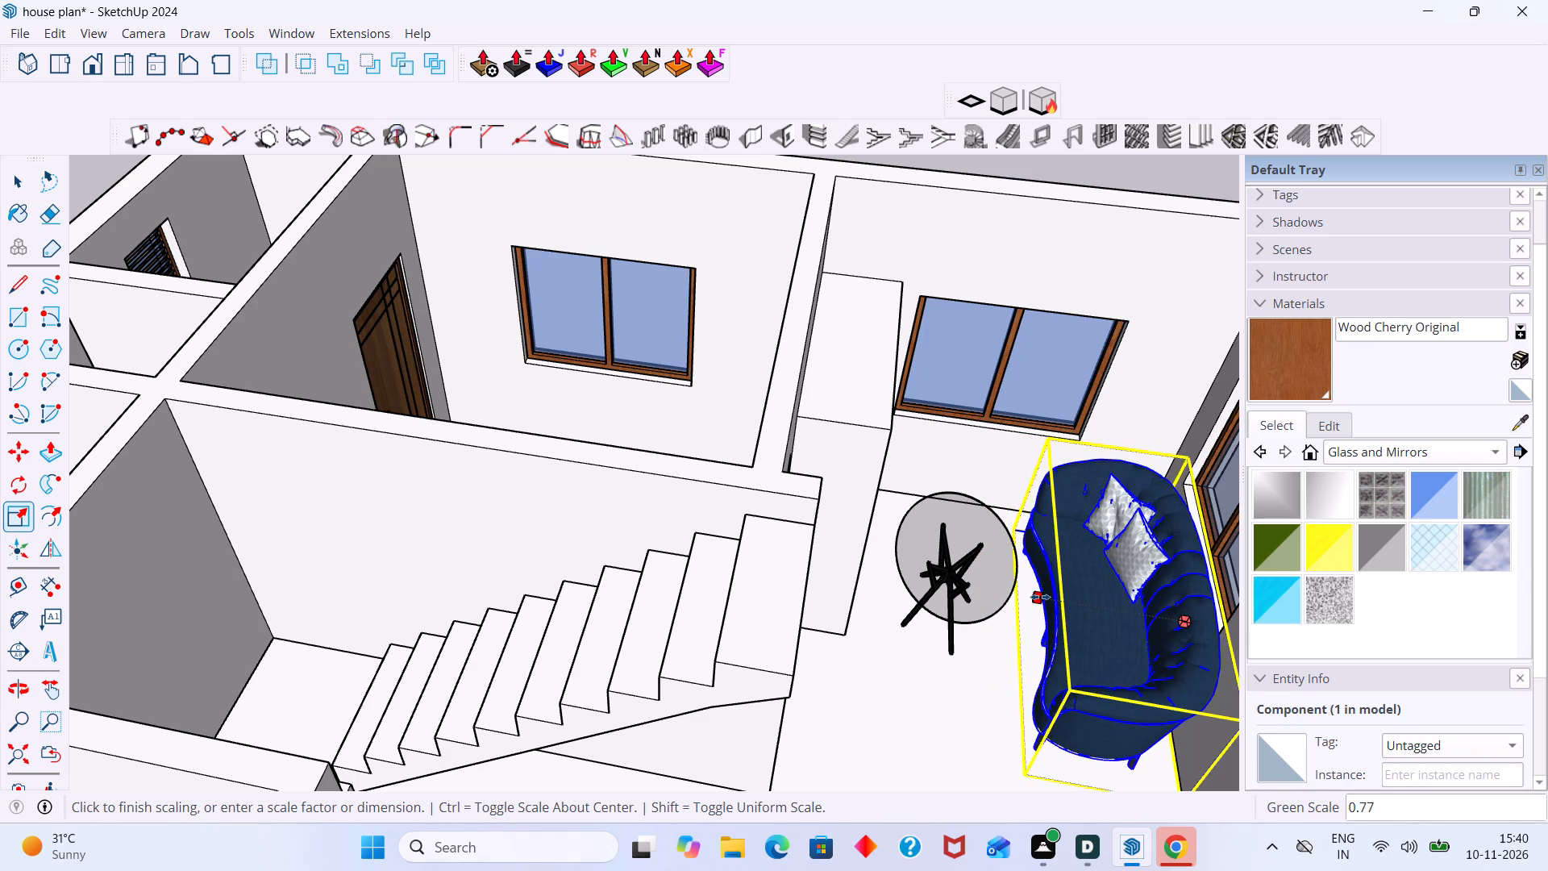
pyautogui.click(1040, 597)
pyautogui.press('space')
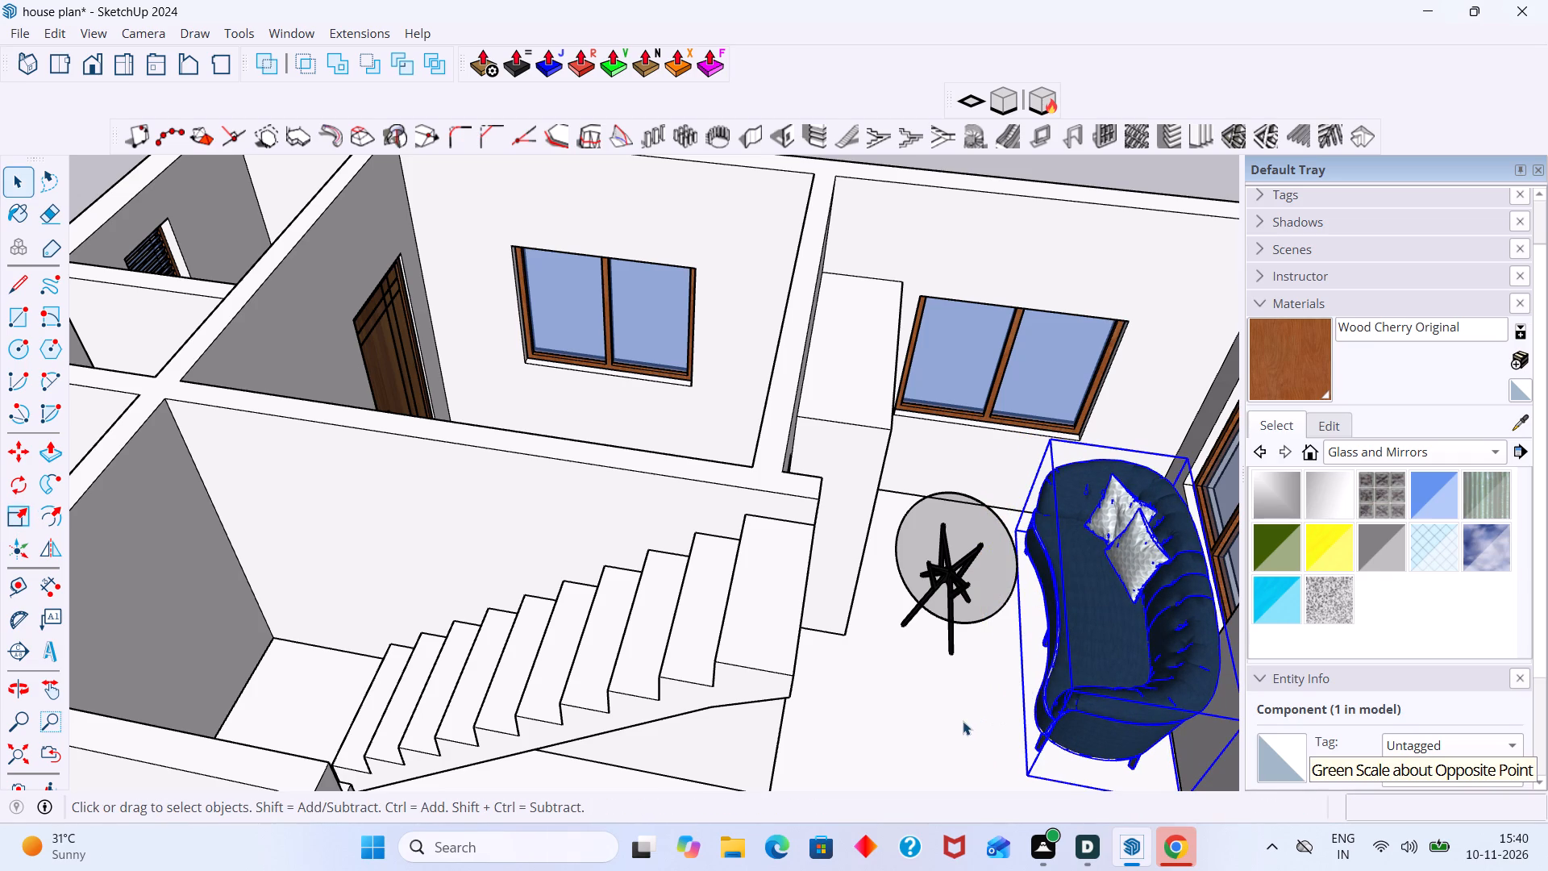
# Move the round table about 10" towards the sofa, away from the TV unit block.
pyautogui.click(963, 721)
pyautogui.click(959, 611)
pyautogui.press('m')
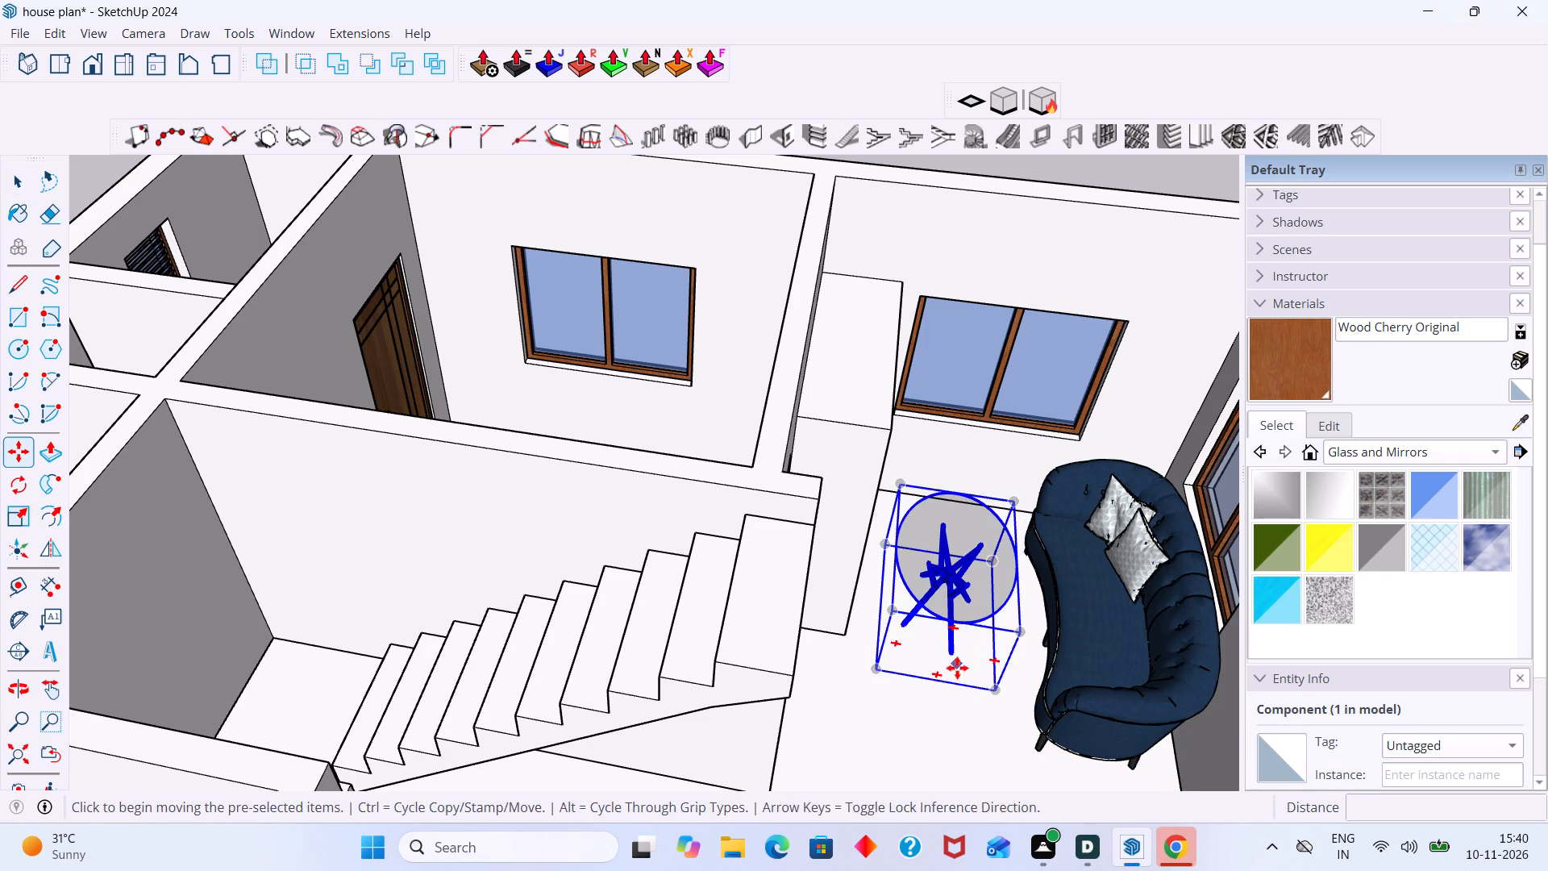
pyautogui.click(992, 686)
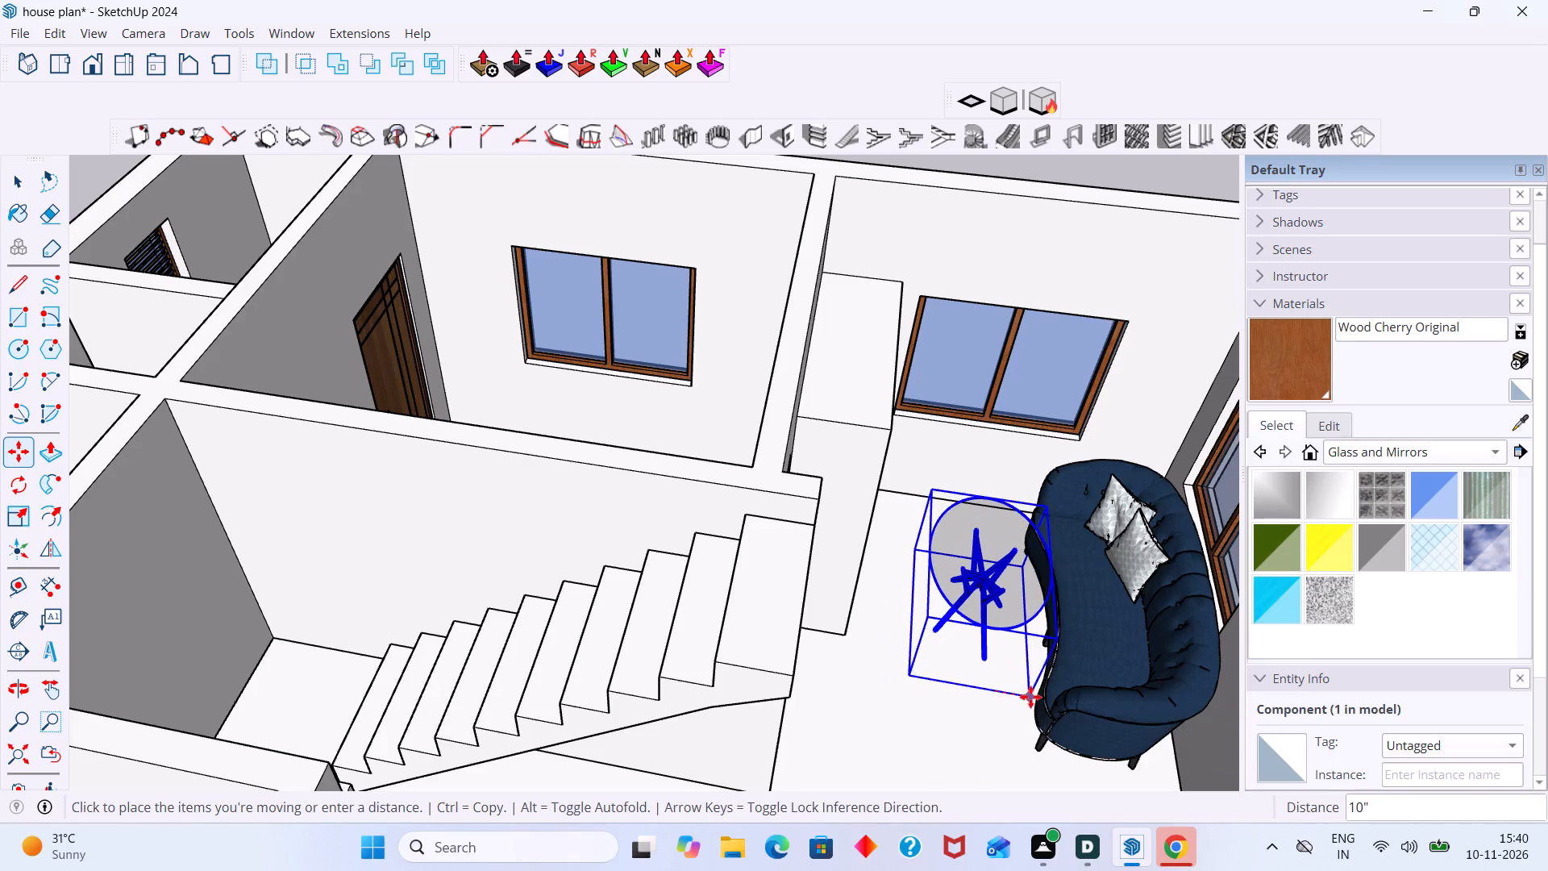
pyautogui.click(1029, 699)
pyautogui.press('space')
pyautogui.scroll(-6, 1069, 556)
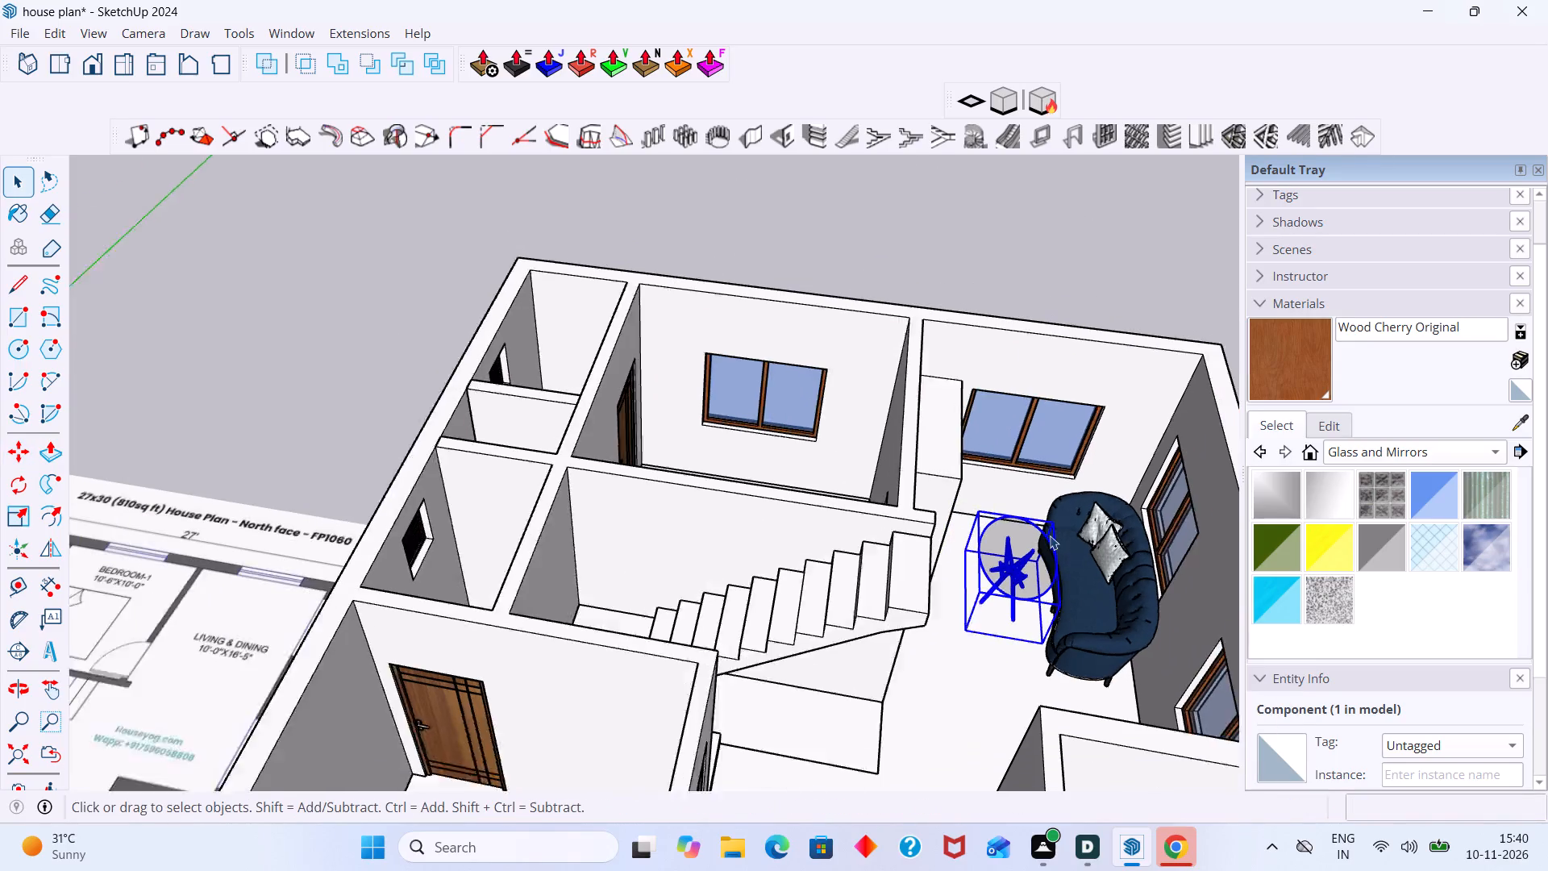
# Examine the living room layout and the spacing between the TV unit block, round table and sofa.
pyautogui.click(1158, 279)
pyautogui.scroll(1, 939, 498)
pyautogui.moveTo(910, 740); pyautogui.dragTo(538, 735, button='middle')
pyautogui.scroll(-2, 637, 859)
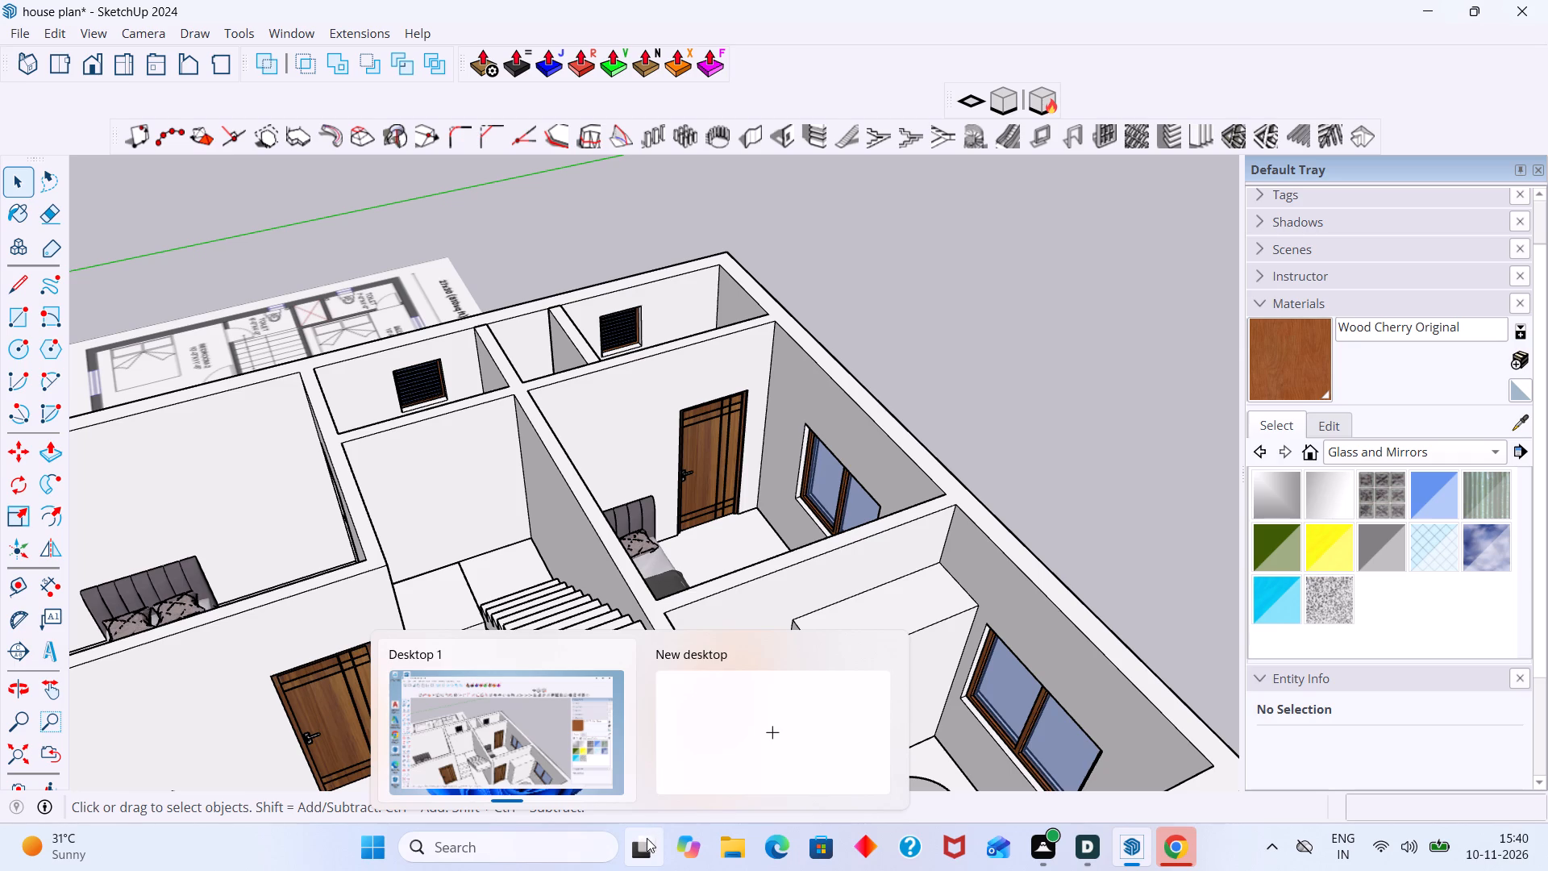
pyautogui.click(1108, 548)
pyautogui.scroll(-3, 918, 602)
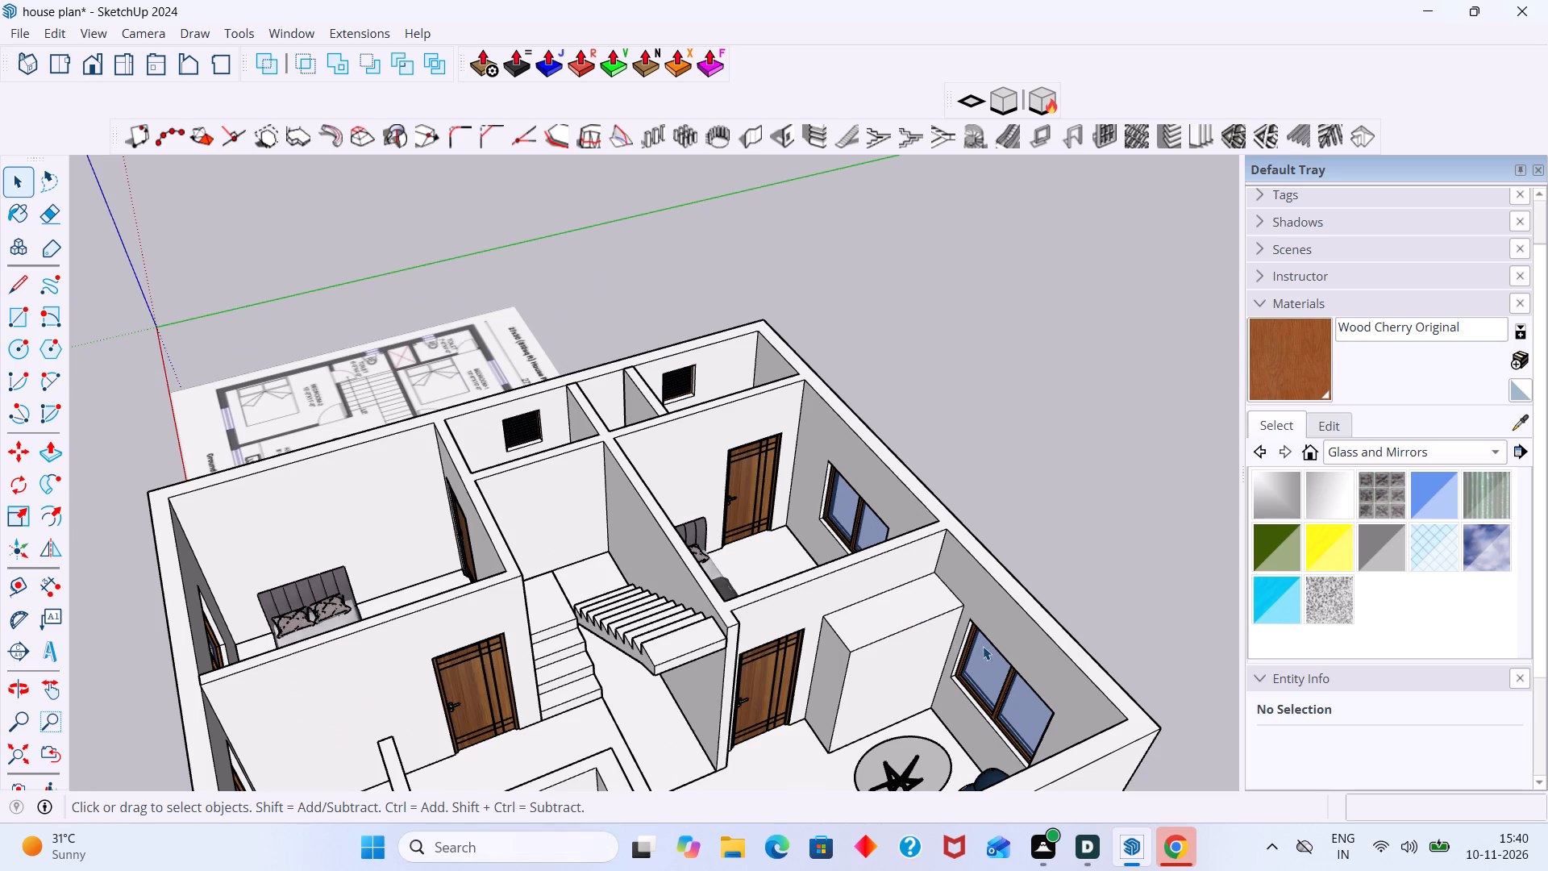
pyautogui.keyDown('shift'); pyautogui.moveTo(972, 644); pyautogui.dragTo(731, 548, button='middle'); pyautogui.keyUp('shift')
pyautogui.scroll(4, 734, 669)
pyautogui.moveTo(692, 631); pyautogui.dragTo(830, 655, button='middle')
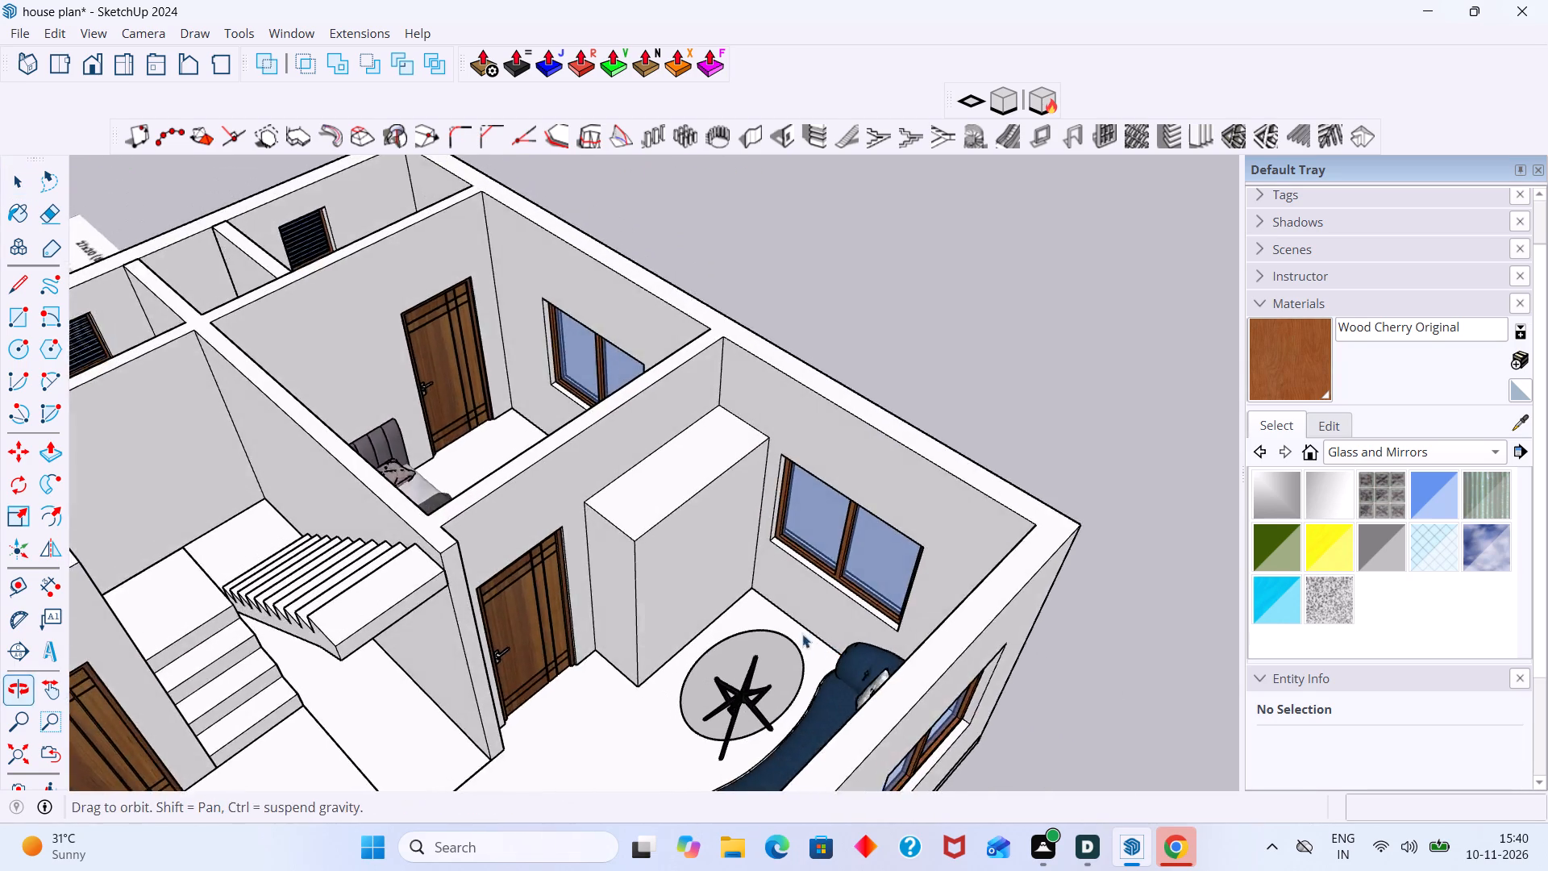
pyautogui.scroll(7, 744, 613)
pyautogui.moveTo(722, 624); pyautogui.dragTo(577, 611, button='middle')
pyautogui.scroll(-9, 575, 626)
pyautogui.moveTo(536, 681); pyautogui.dragTo(514, 724, button='middle')
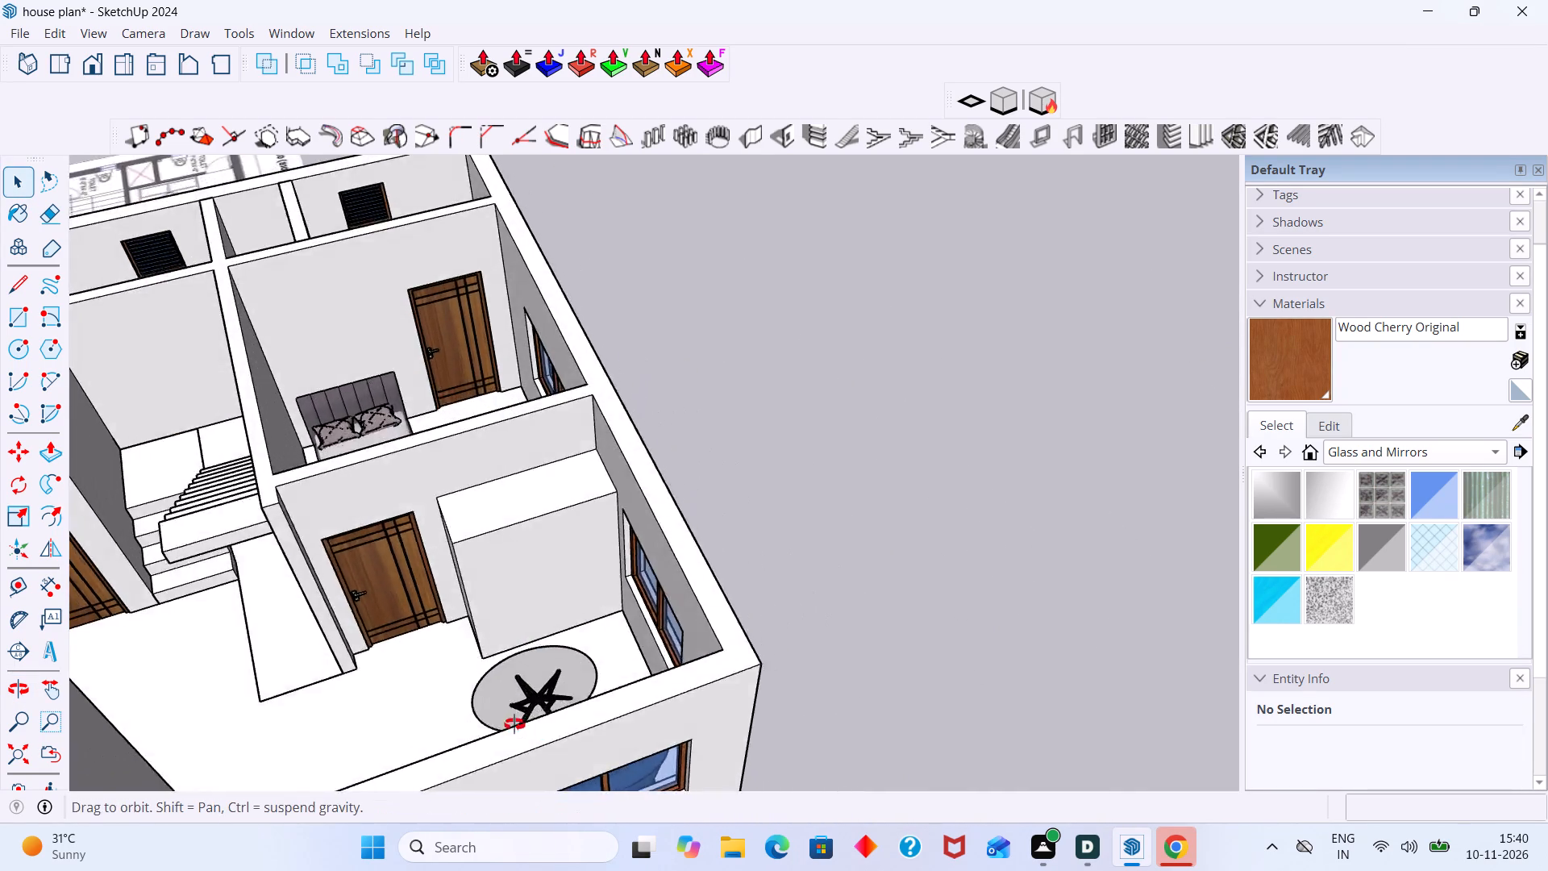
pyautogui.moveTo(514, 724); pyautogui.dragTo(411, 746, button='middle')
pyautogui.moveTo(476, 668); pyautogui.dragTo(525, 786, button='middle')
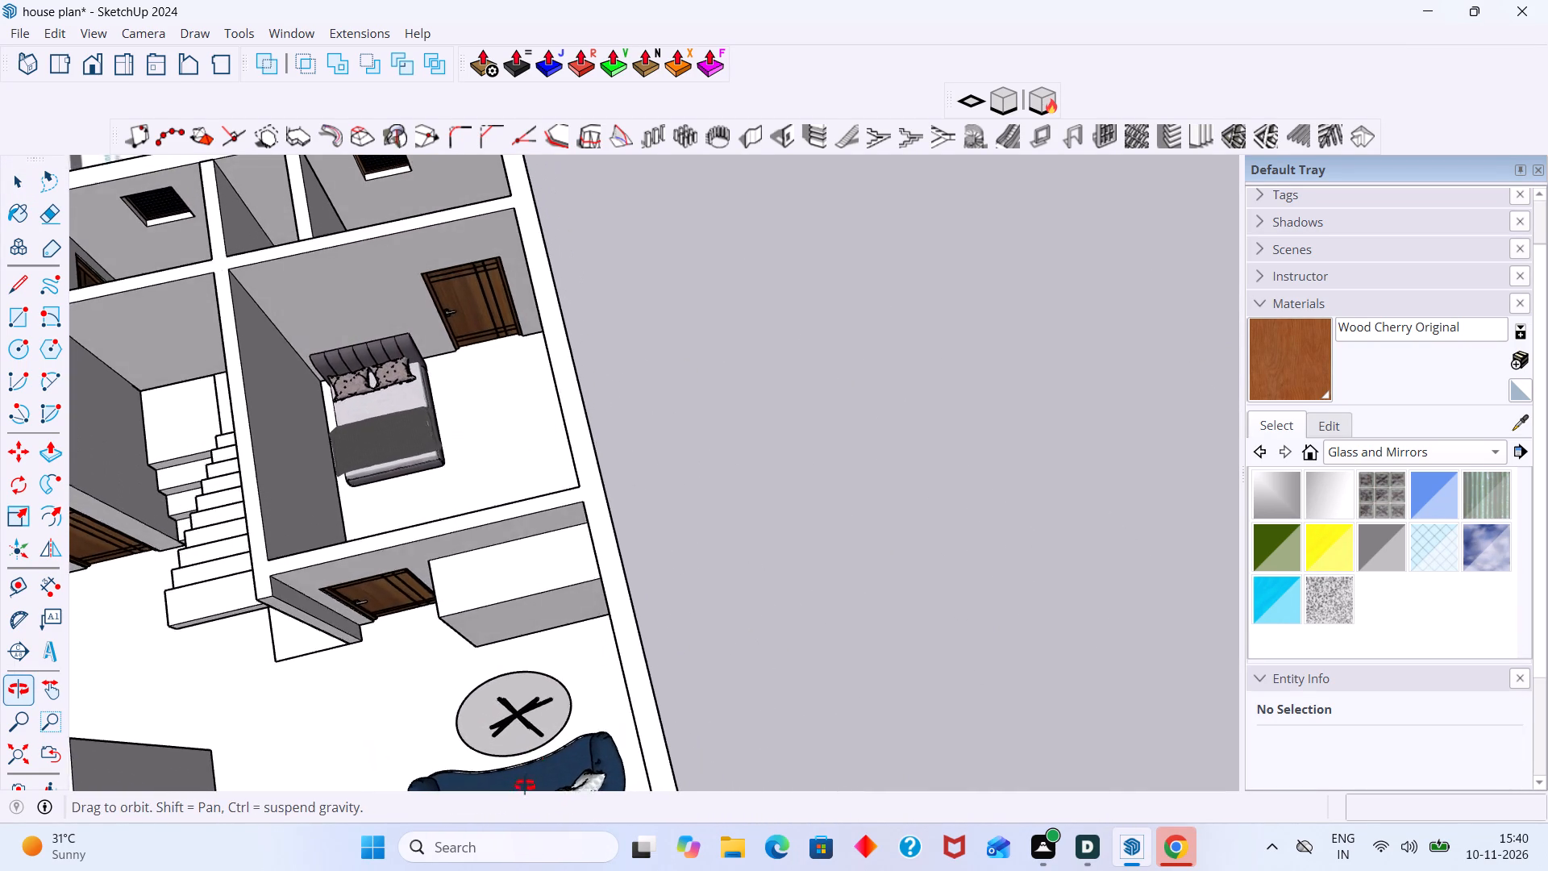
pyautogui.moveTo(525, 786); pyautogui.dragTo(547, 702, button='middle')
pyautogui.moveTo(546, 706); pyautogui.dragTo(891, 692, button='middle')
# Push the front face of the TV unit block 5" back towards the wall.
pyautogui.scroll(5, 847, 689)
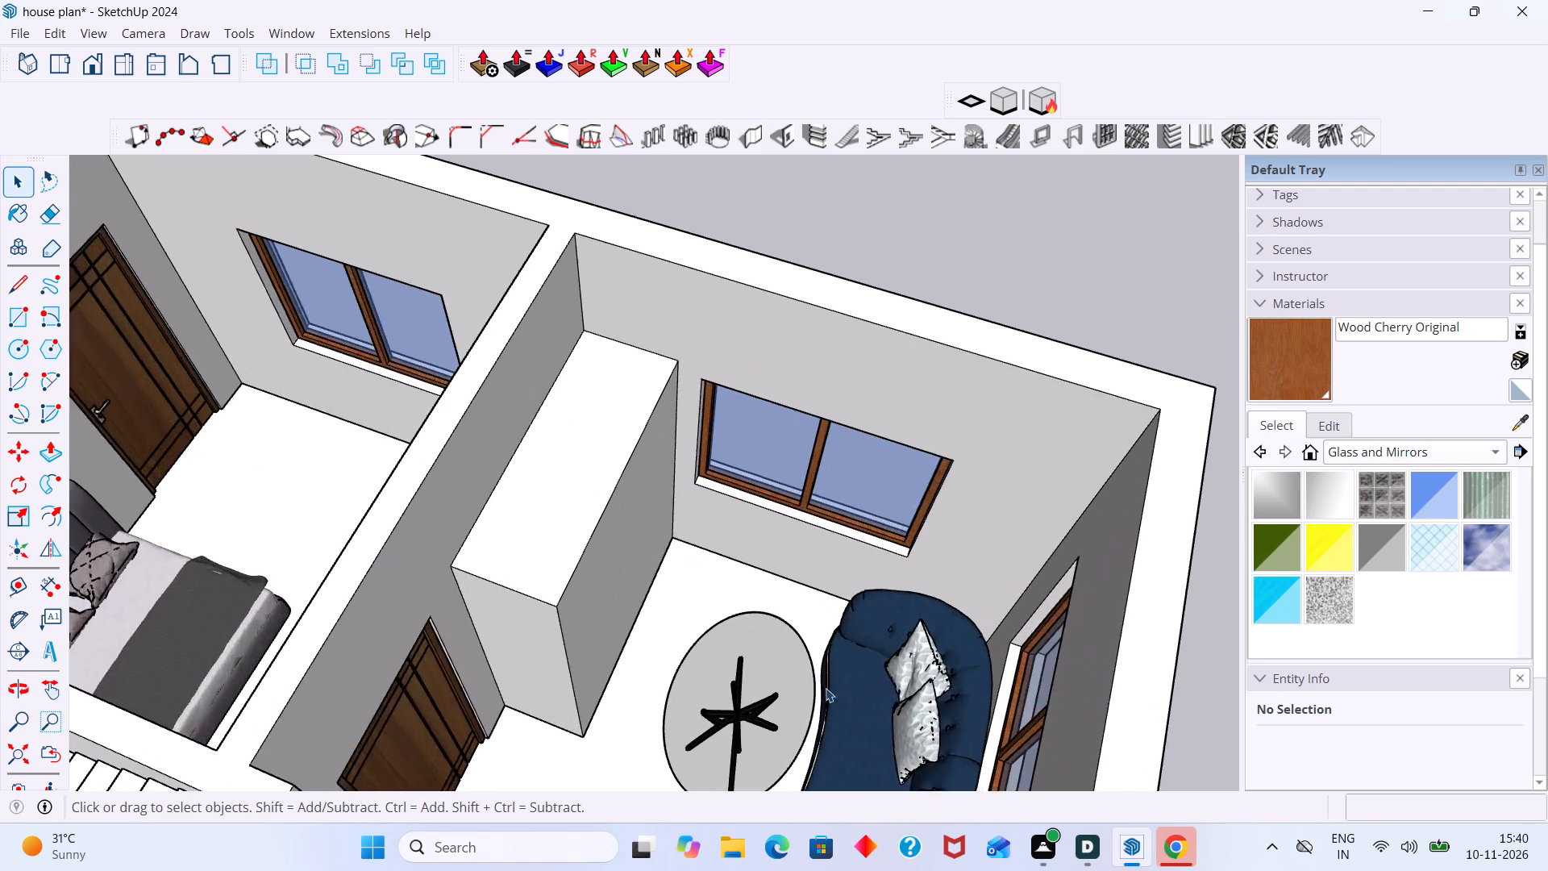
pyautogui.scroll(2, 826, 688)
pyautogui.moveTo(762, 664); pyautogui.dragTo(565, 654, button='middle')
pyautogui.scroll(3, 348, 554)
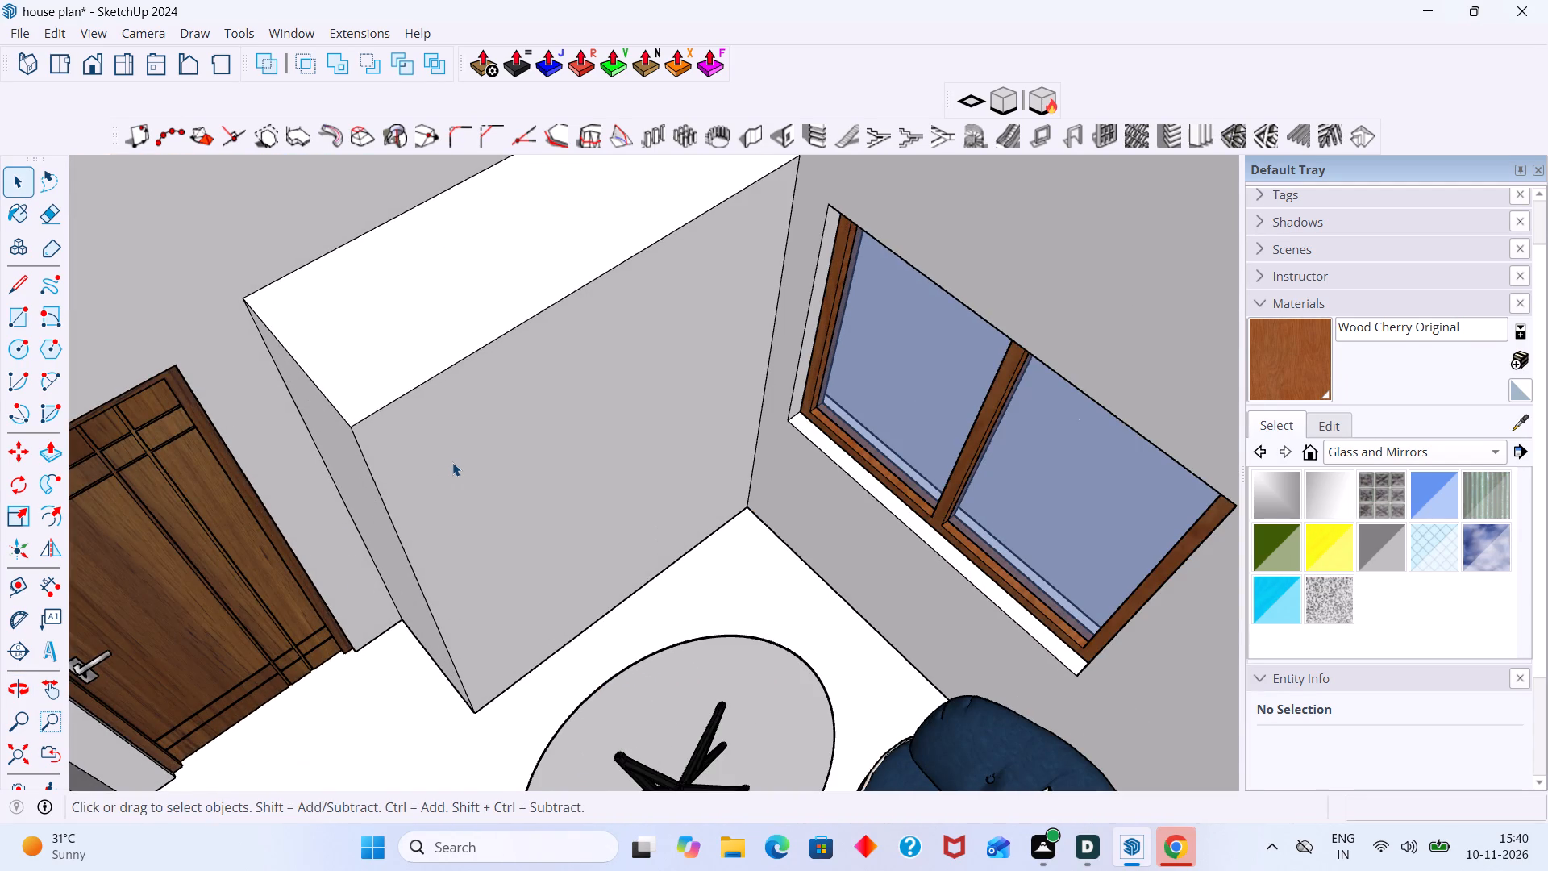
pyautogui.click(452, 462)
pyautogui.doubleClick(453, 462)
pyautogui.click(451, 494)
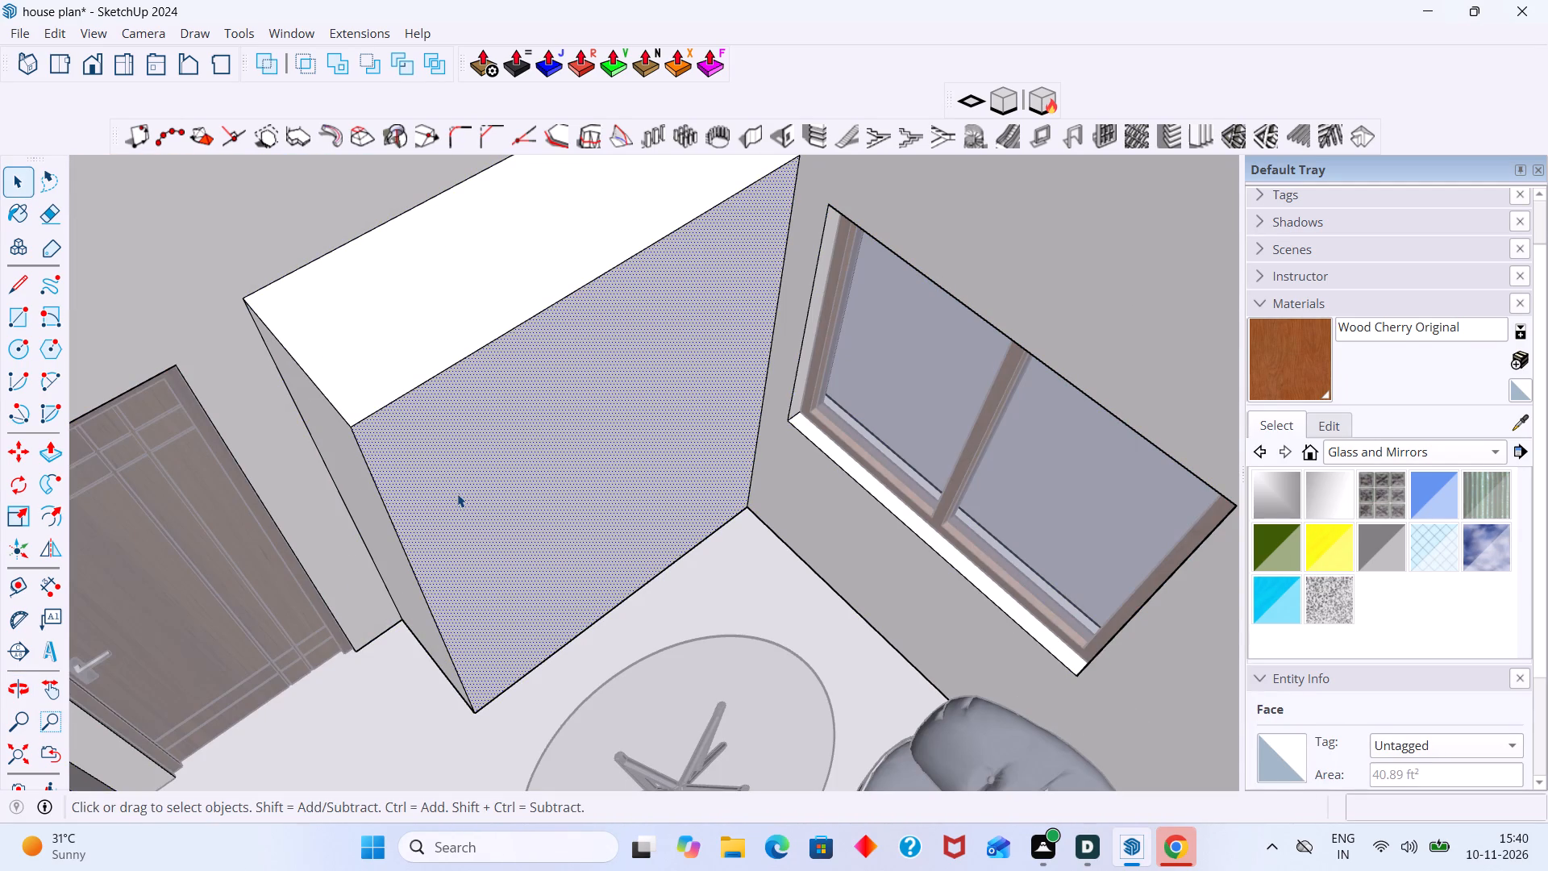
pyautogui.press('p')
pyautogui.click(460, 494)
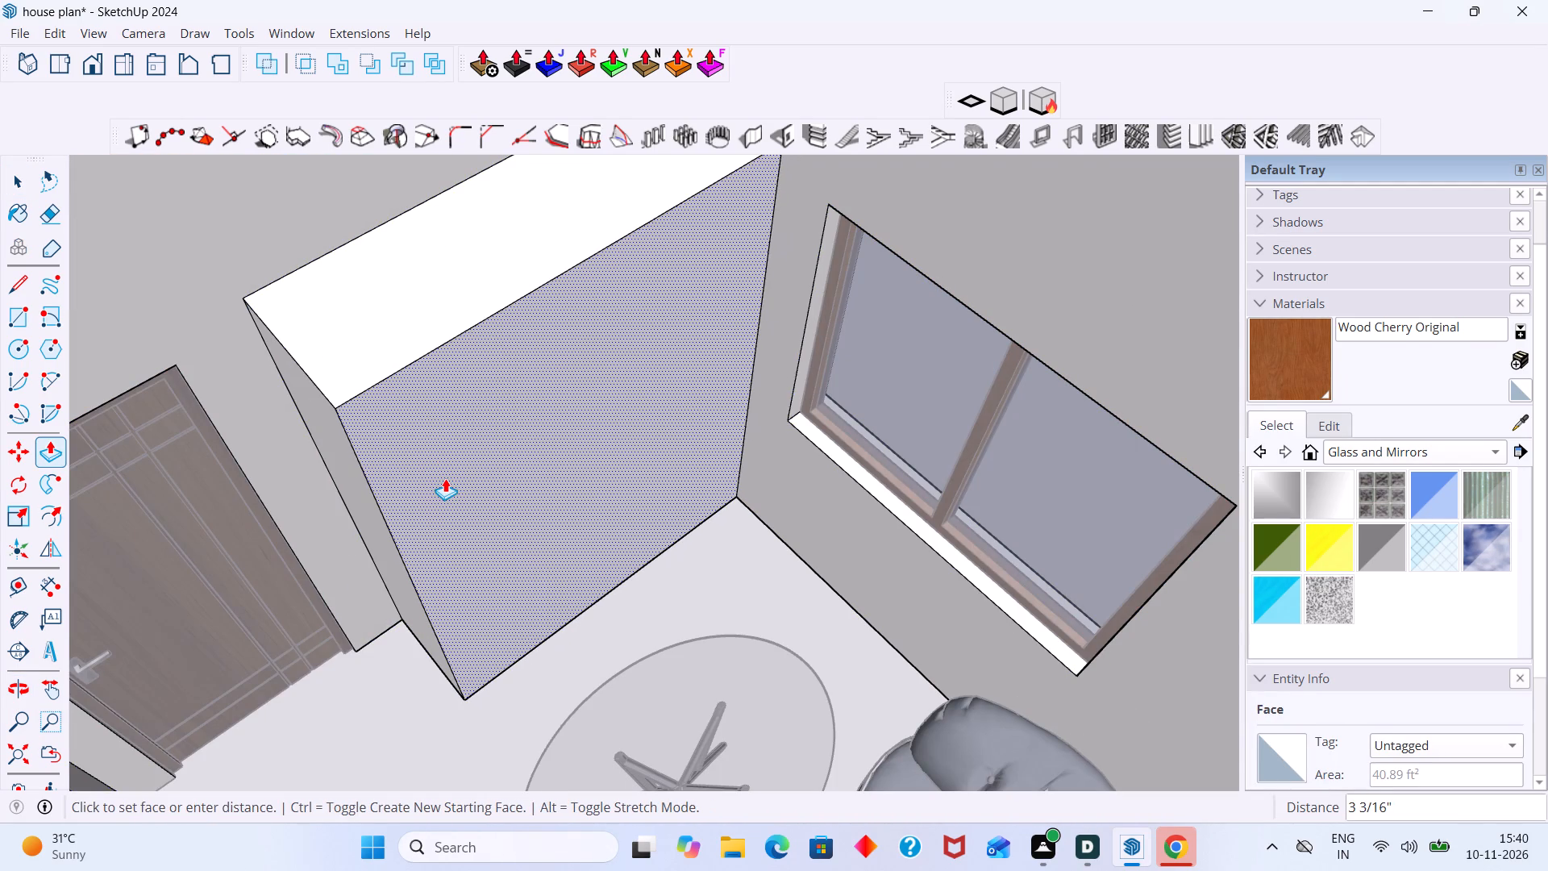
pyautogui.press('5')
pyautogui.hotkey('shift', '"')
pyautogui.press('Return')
# Undo the latest edits back through the block's 2' extrusion, including the table move and sofa scaling.
pyautogui.hotkey('ctrl', 'z')
pyautogui.hotkey('ctrl', 'z')
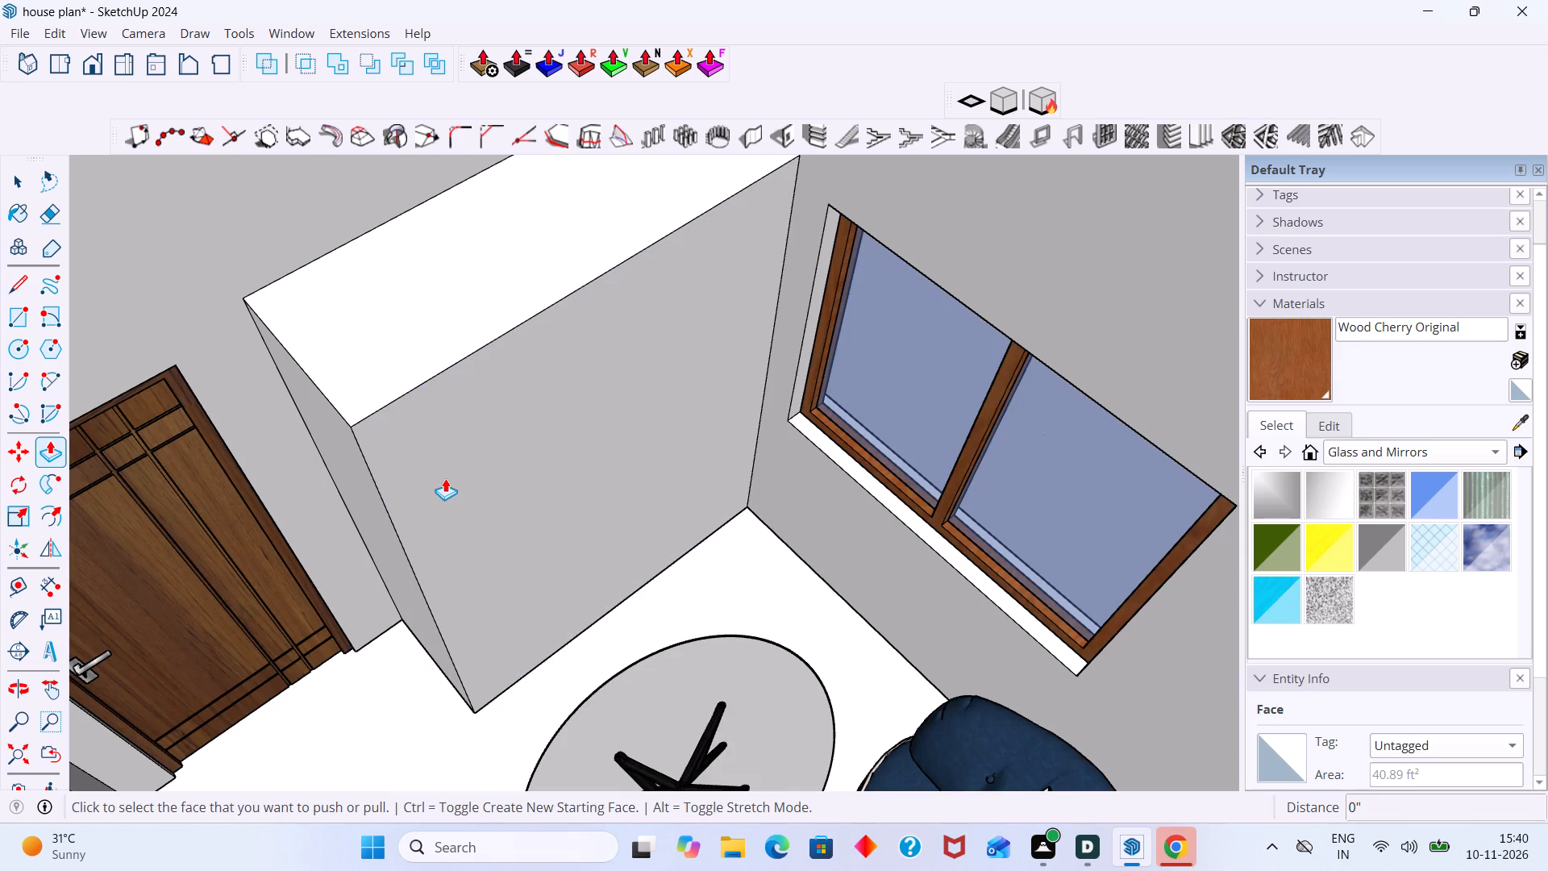
pyautogui.hotkey('ctrl', 'z')
pyautogui.hotkey('ctrl', 'z')
pyautogui.hotkey('ctrl', 'z')
pyautogui.hotkey('ctrl', 'z')
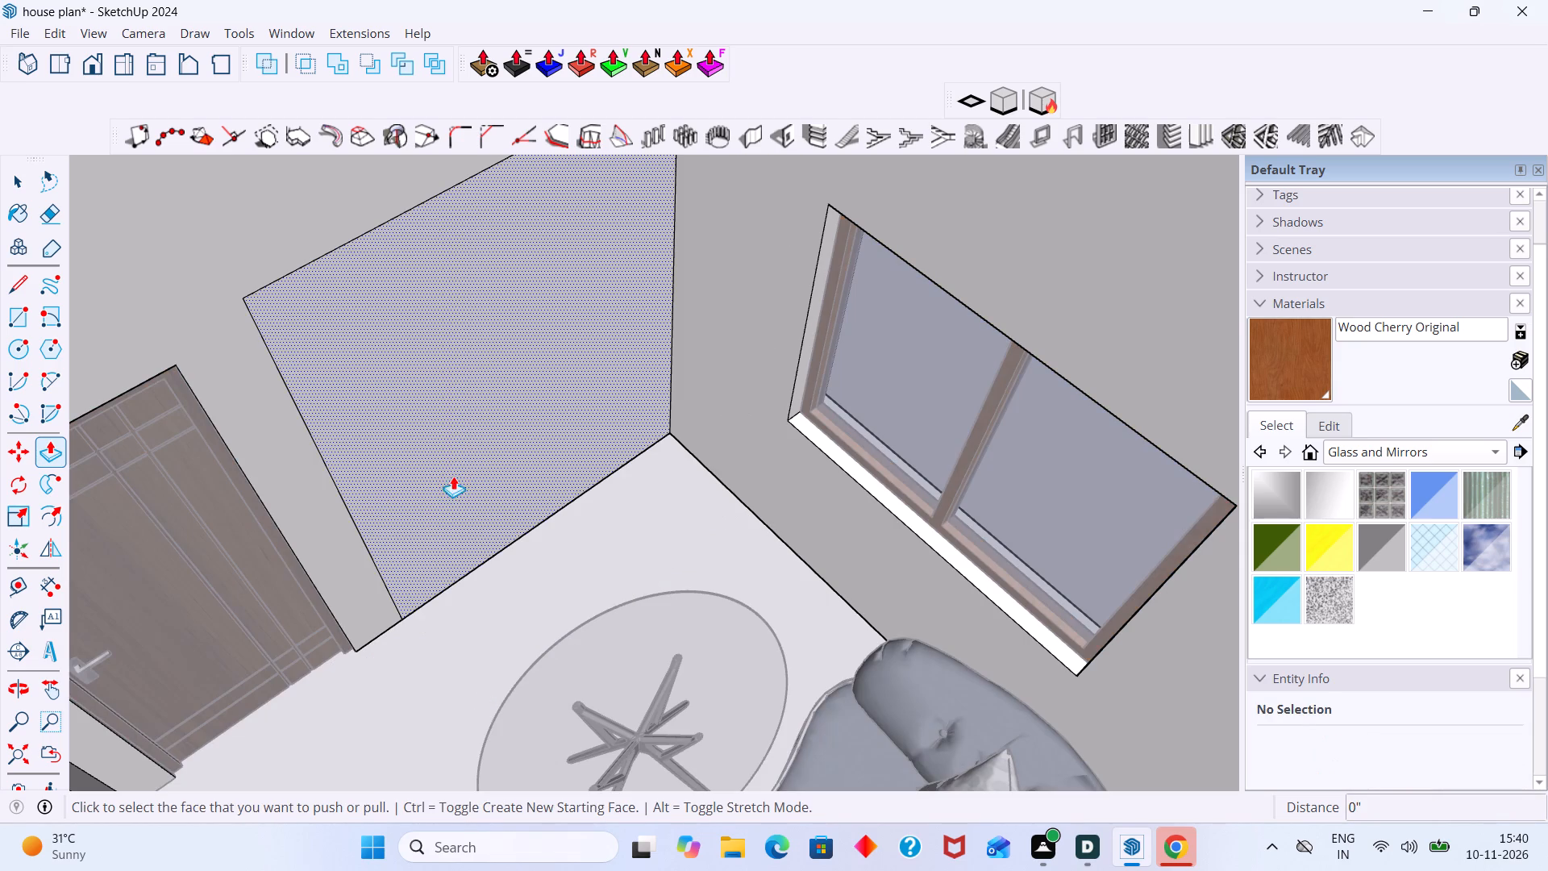
# Extrude the rectangle beside the wooden door 1.5' out from the wall into the living room.
pyautogui.click(443, 469)
pyautogui.press('1')
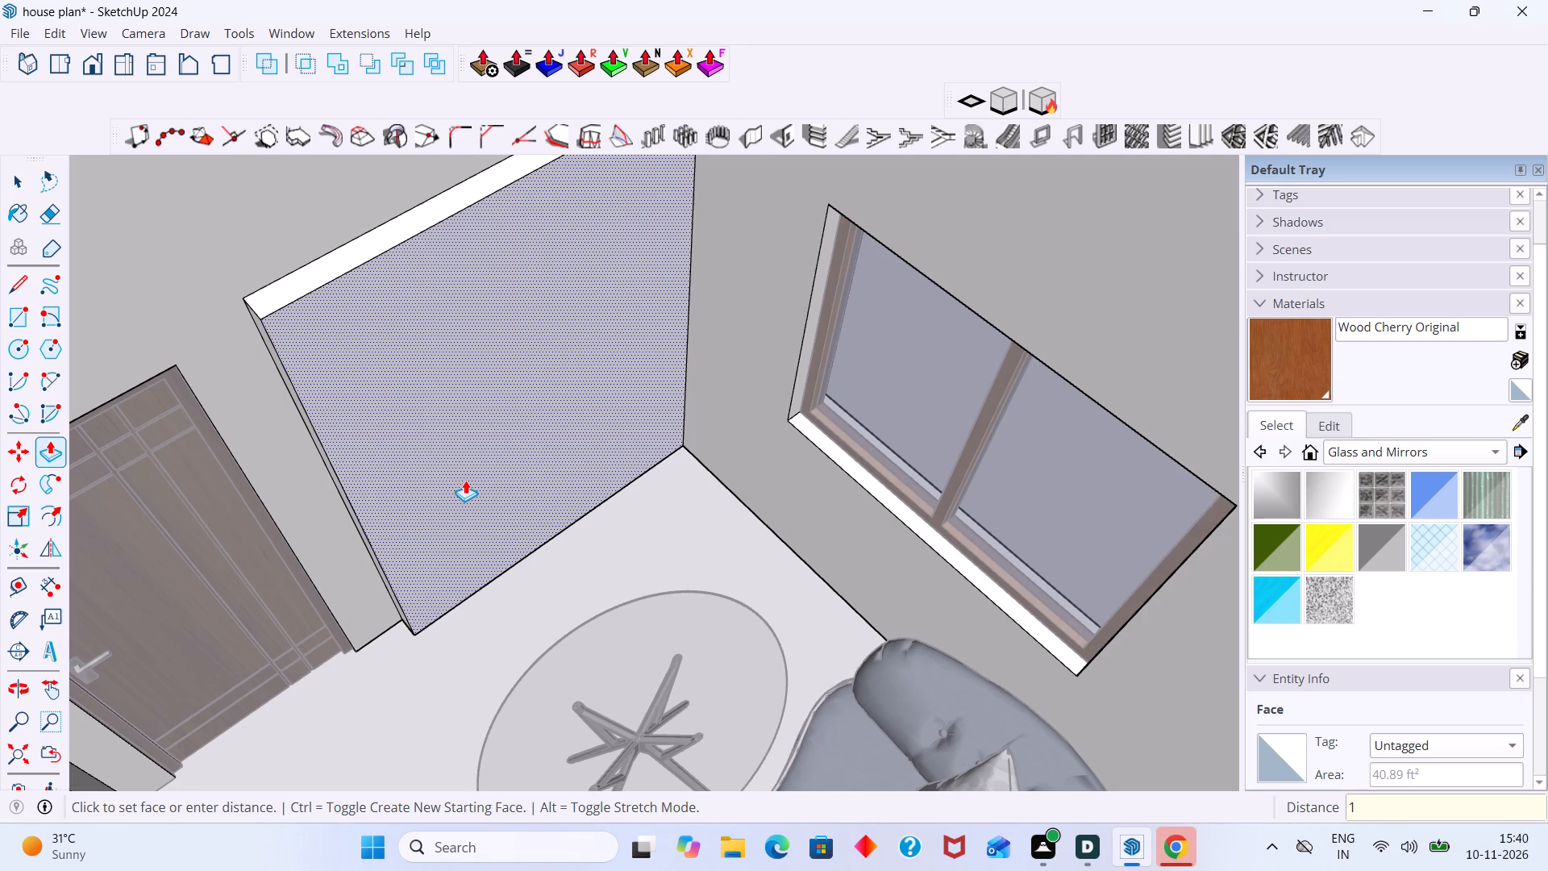
pyautogui.write(".5'")
pyautogui.press('Return')
pyautogui.press('space')
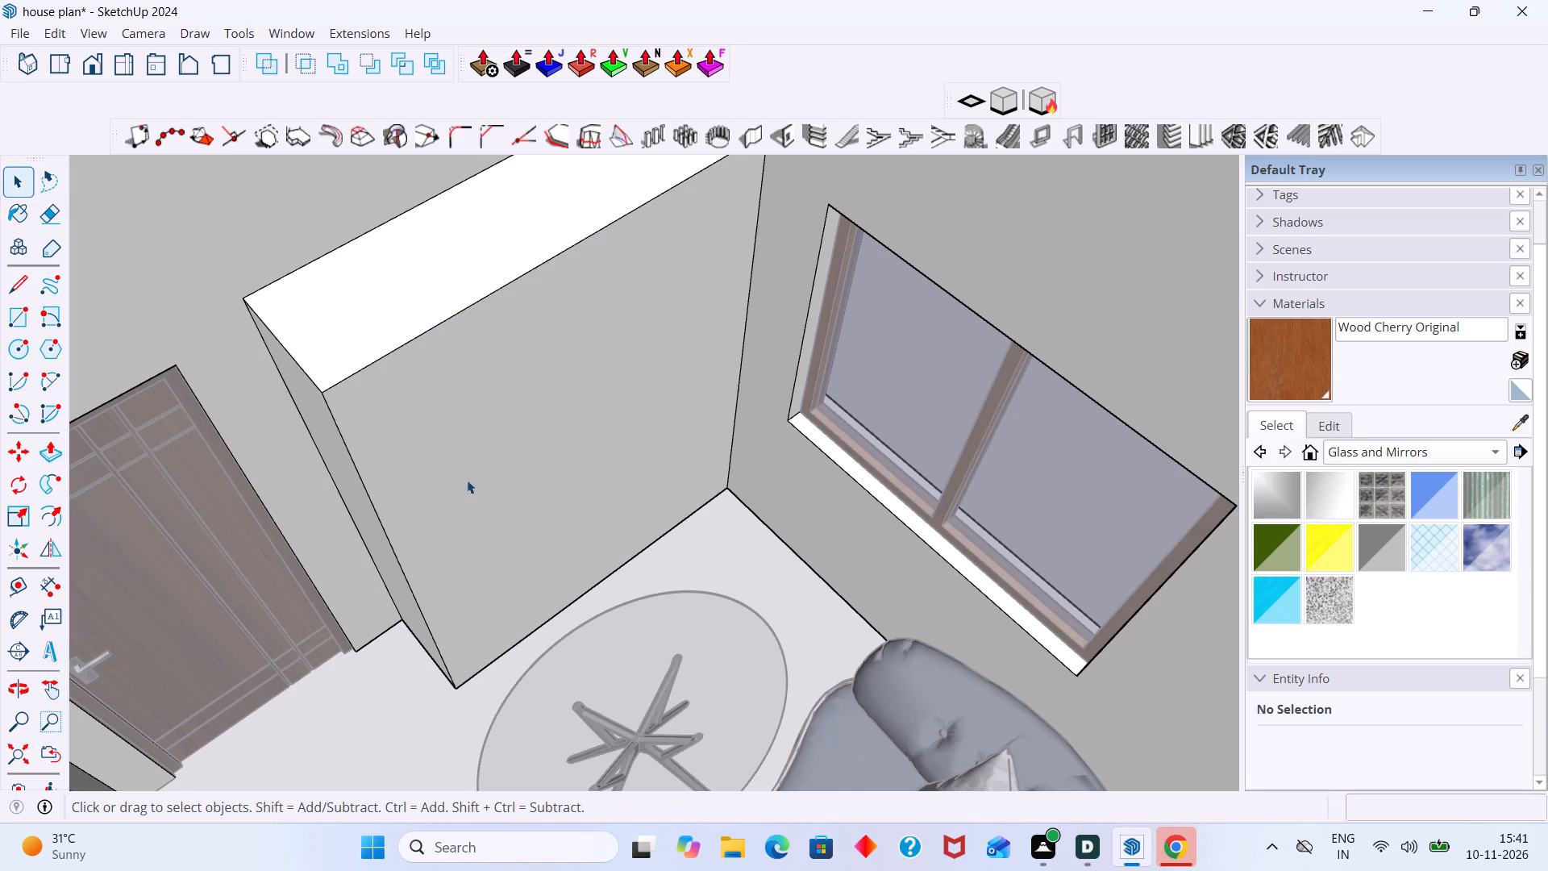
pyautogui.scroll(-1, 565, 611)
pyautogui.scroll(-5, 693, 697)
pyautogui.click(1001, 365)
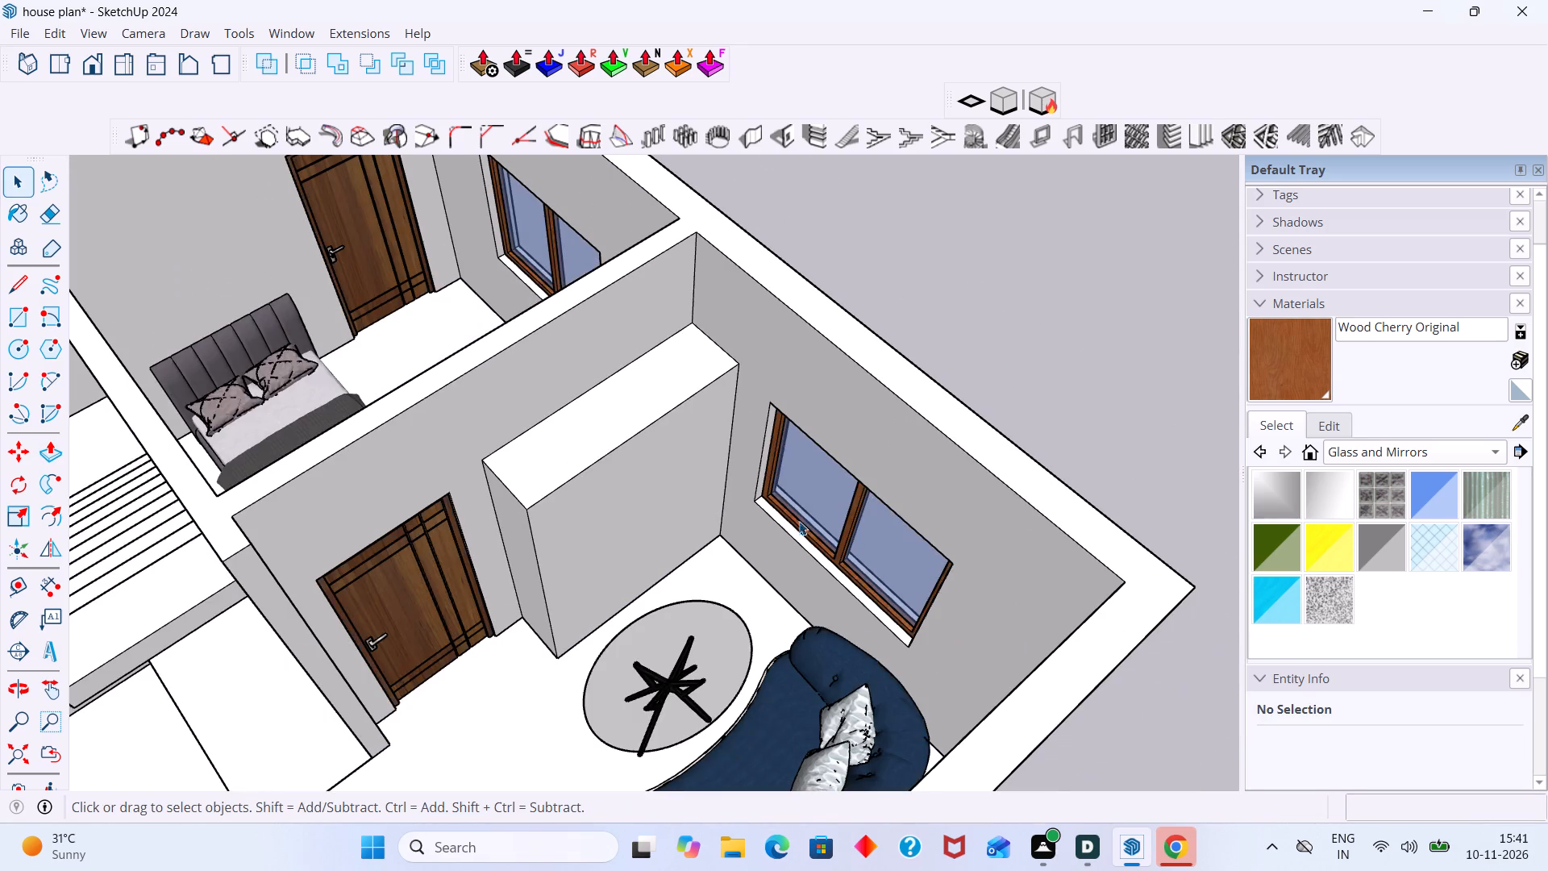
# Move the round table about 5 7/16" towards the sofa, away from the TV unit block.
pyautogui.scroll(3, 793, 526)
pyautogui.moveTo(762, 586); pyautogui.dragTo(1061, 610, button='middle')
pyautogui.scroll(2, 901, 656)
pyautogui.click(888, 673)
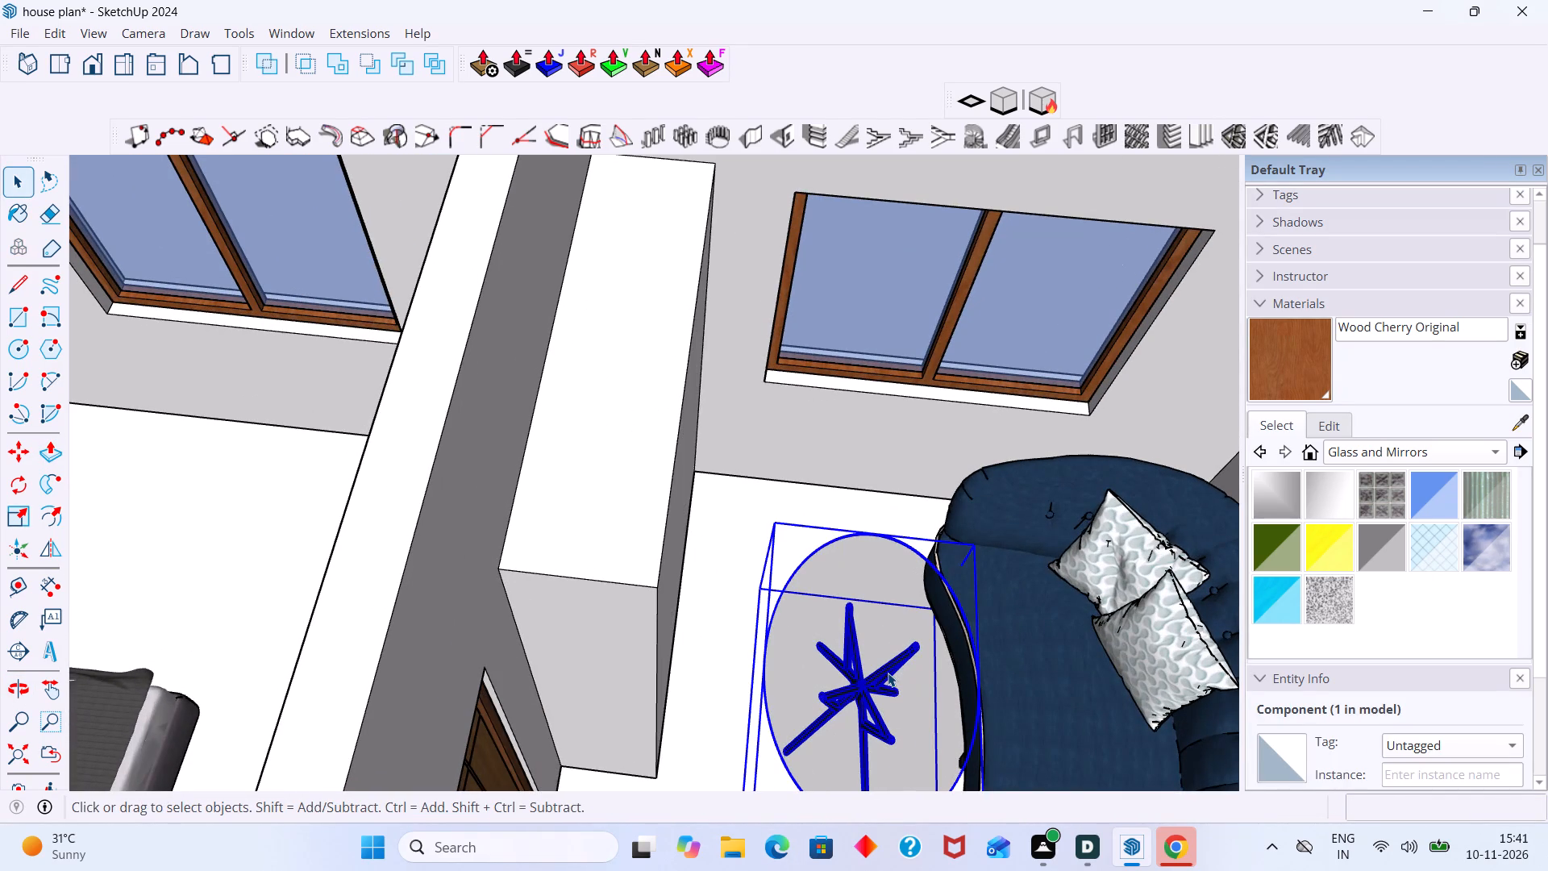
pyautogui.press('m')
pyautogui.scroll(-8, 855, 697)
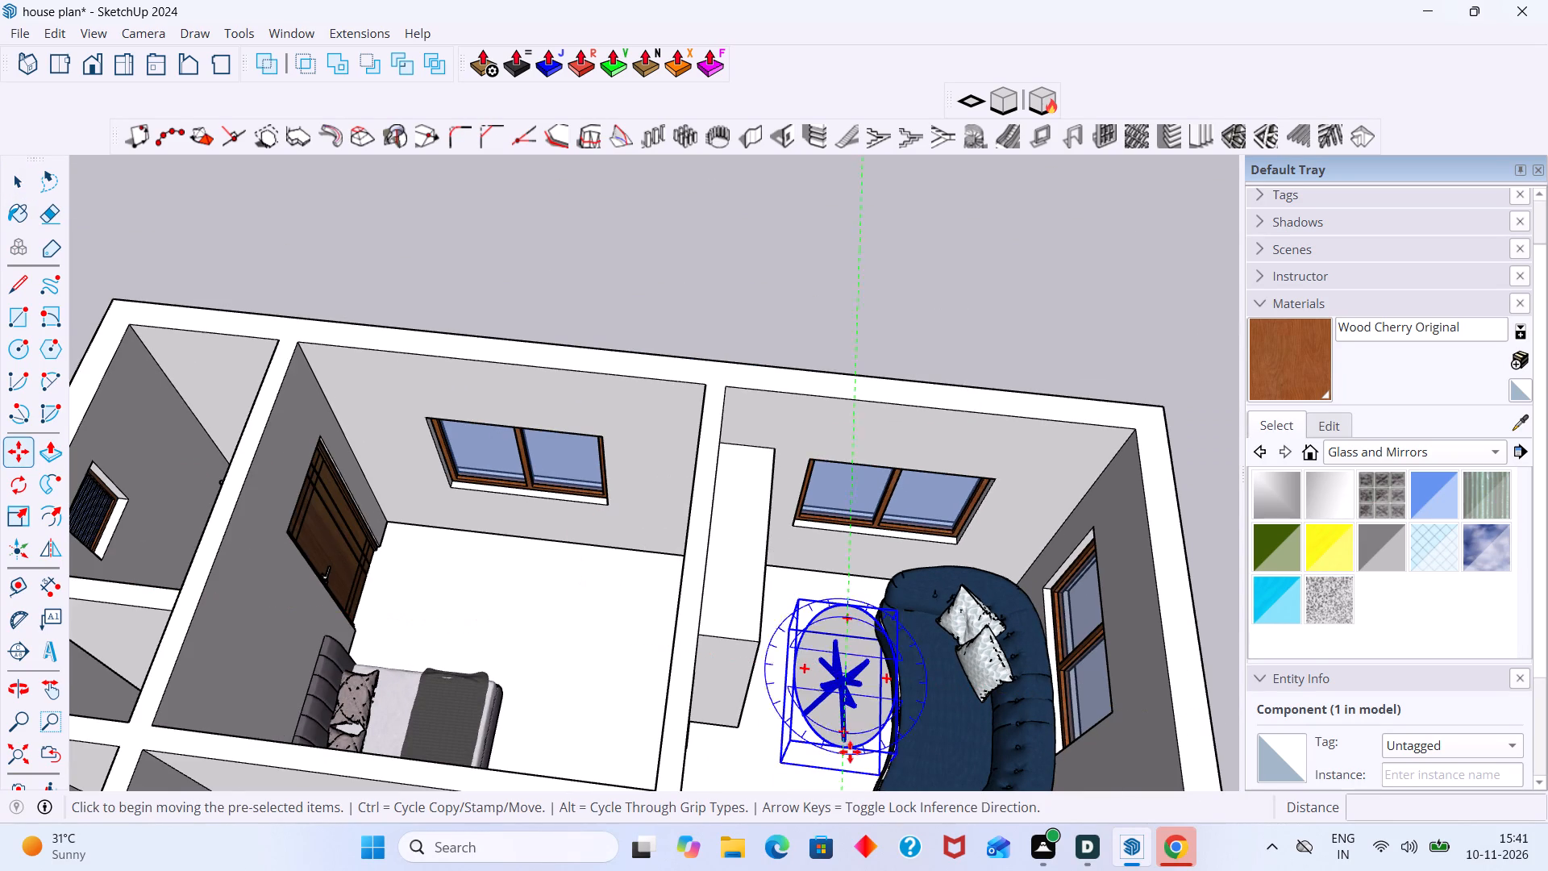
pyautogui.moveTo(792, 772); pyautogui.dragTo(830, 744, button='middle')
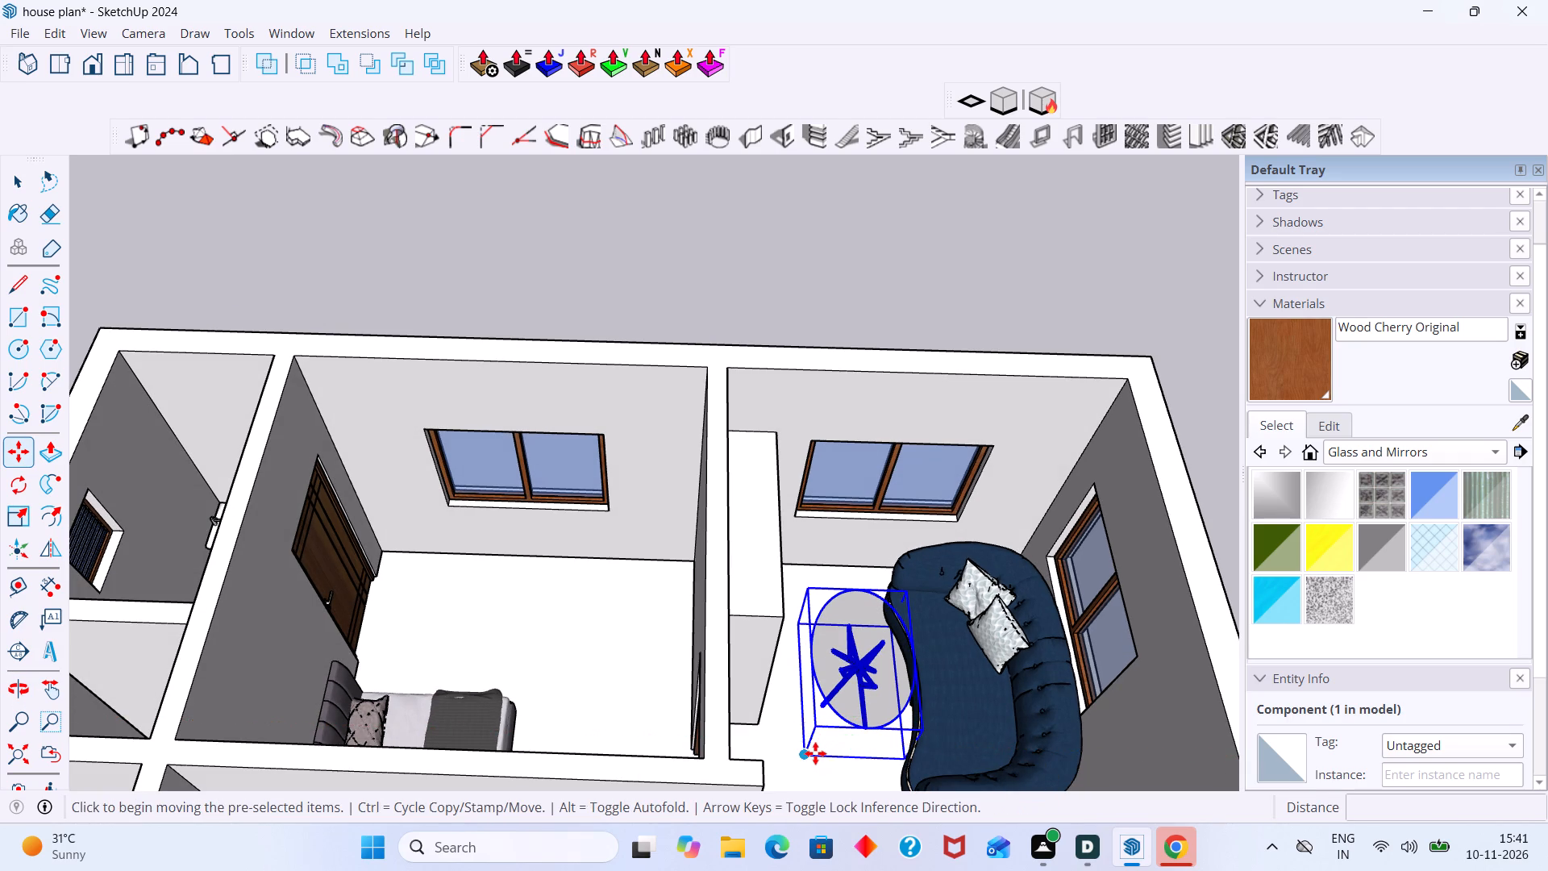
pyautogui.moveTo(815, 754); pyautogui.dragTo(833, 677, button='middle')
pyautogui.scroll(2, 863, 729)
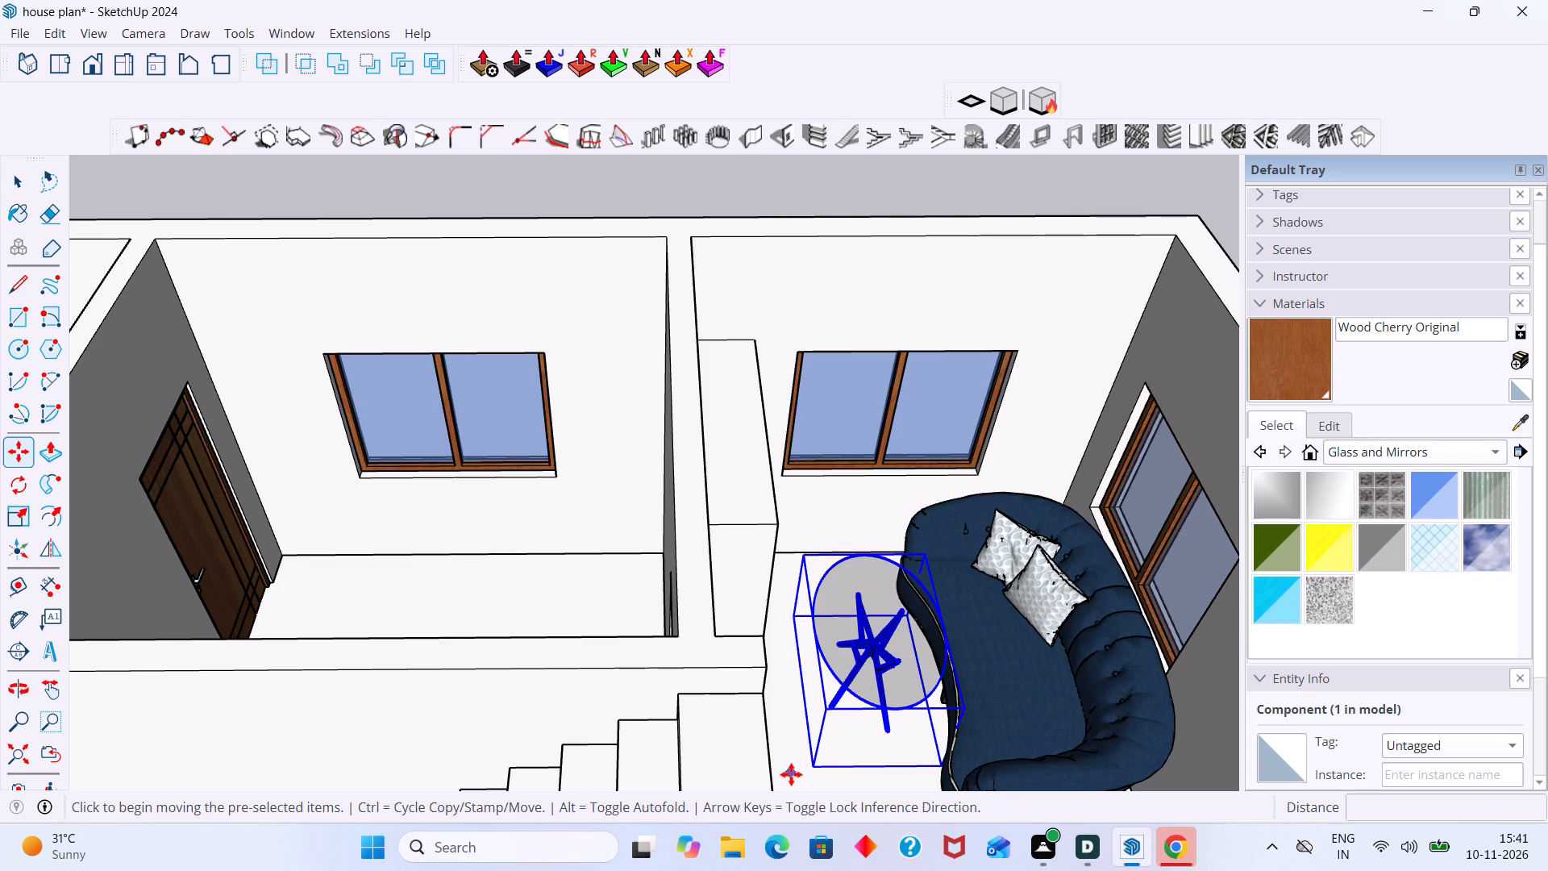
pyautogui.click(811, 766)
pyautogui.click(833, 769)
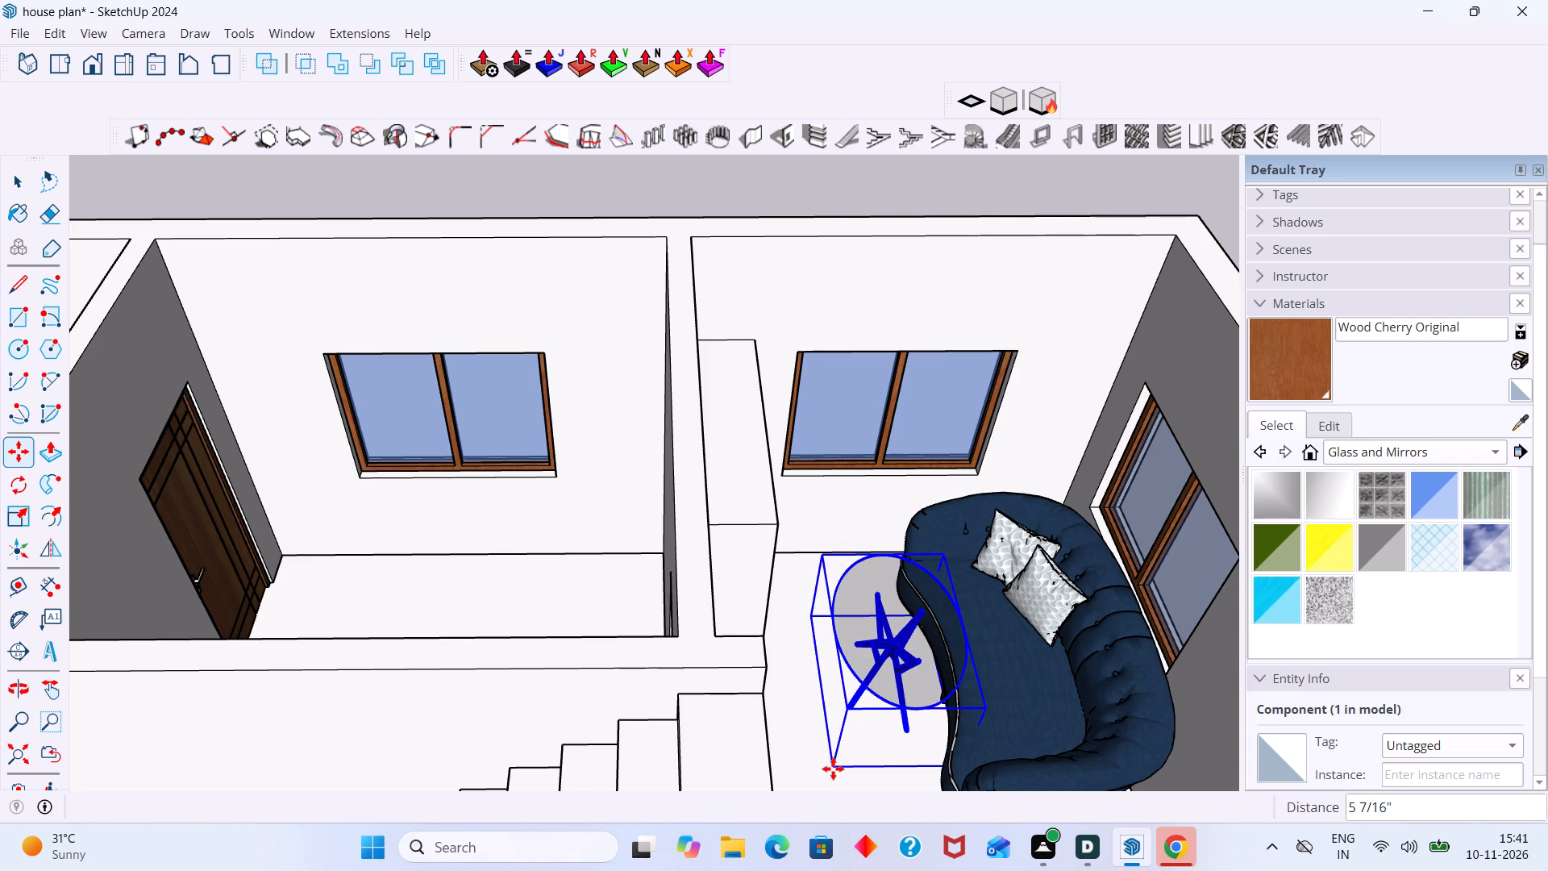
pyautogui.press('space')
pyautogui.scroll(-2, 984, 568)
pyautogui.click(1098, 267)
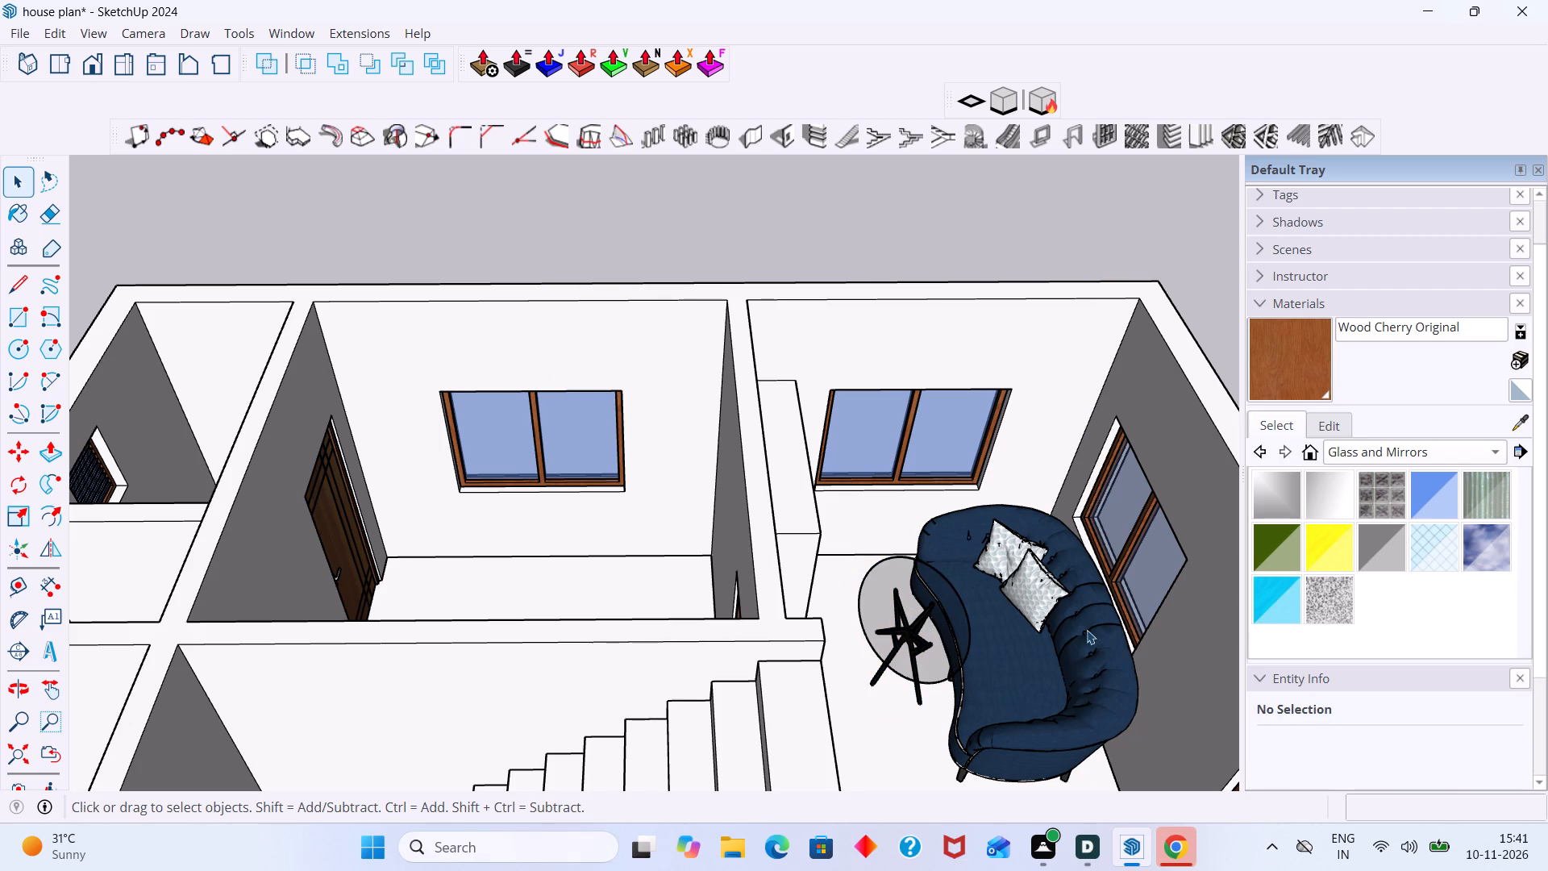
# Scale the blue sofa's depth along the green axis to about 0.78, pulling its front edge back from the round table.
pyautogui.moveTo(1109, 617); pyautogui.dragTo(746, 483, button='middle')
pyautogui.scroll(-5, 736, 494)
pyautogui.moveTo(723, 534); pyautogui.dragTo(740, 706, button='middle')
pyautogui.scroll(5, 732, 678)
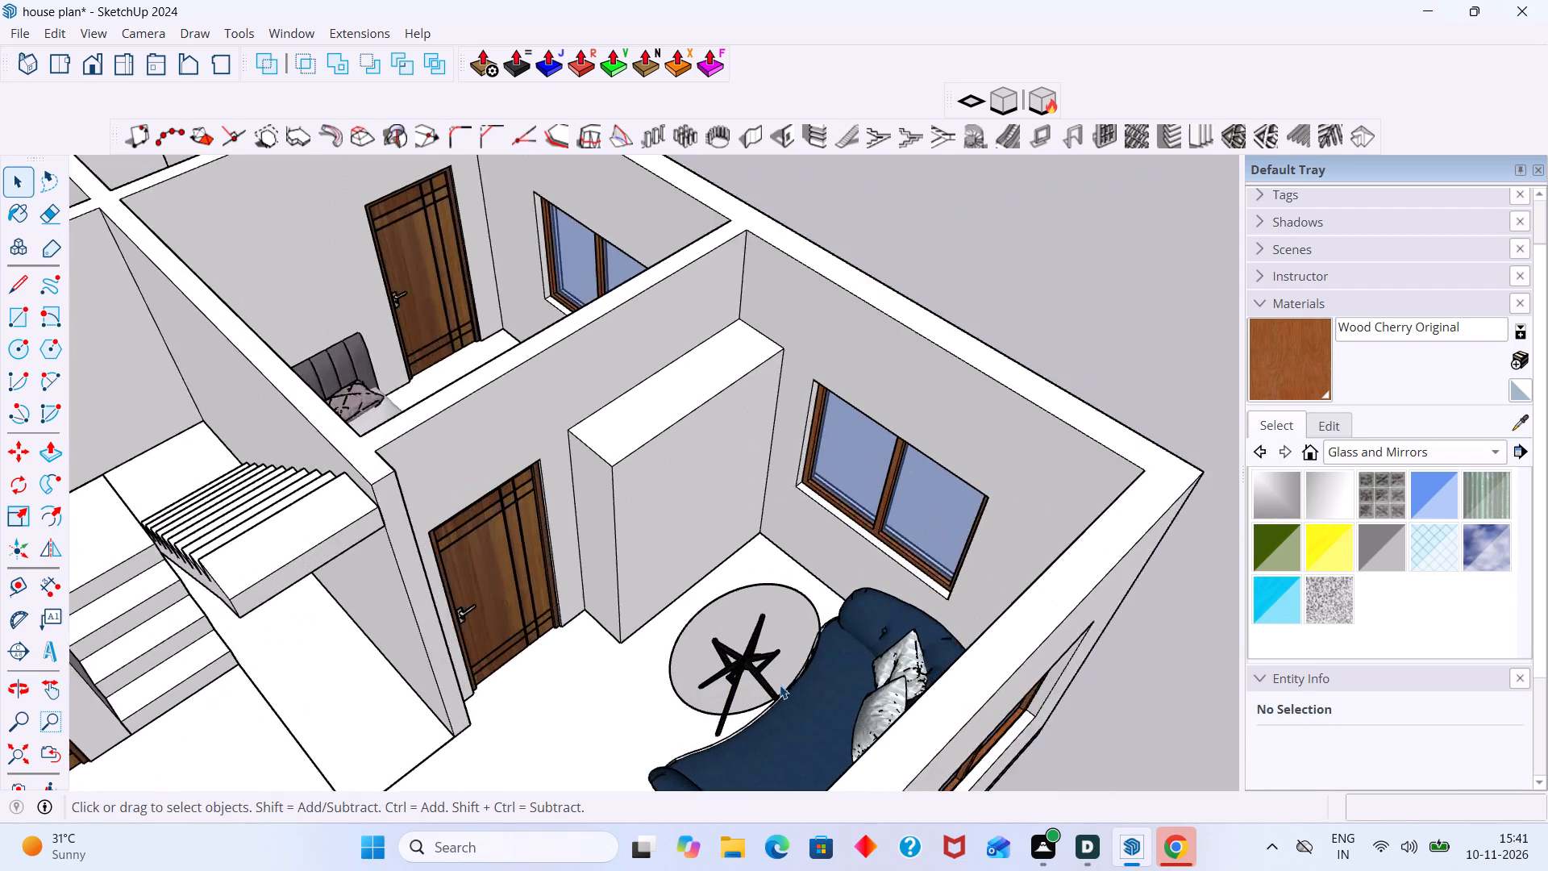
pyautogui.scroll(6, 780, 685)
pyautogui.moveTo(810, 699); pyautogui.dragTo(1012, 675, button='middle')
pyautogui.click(976, 688)
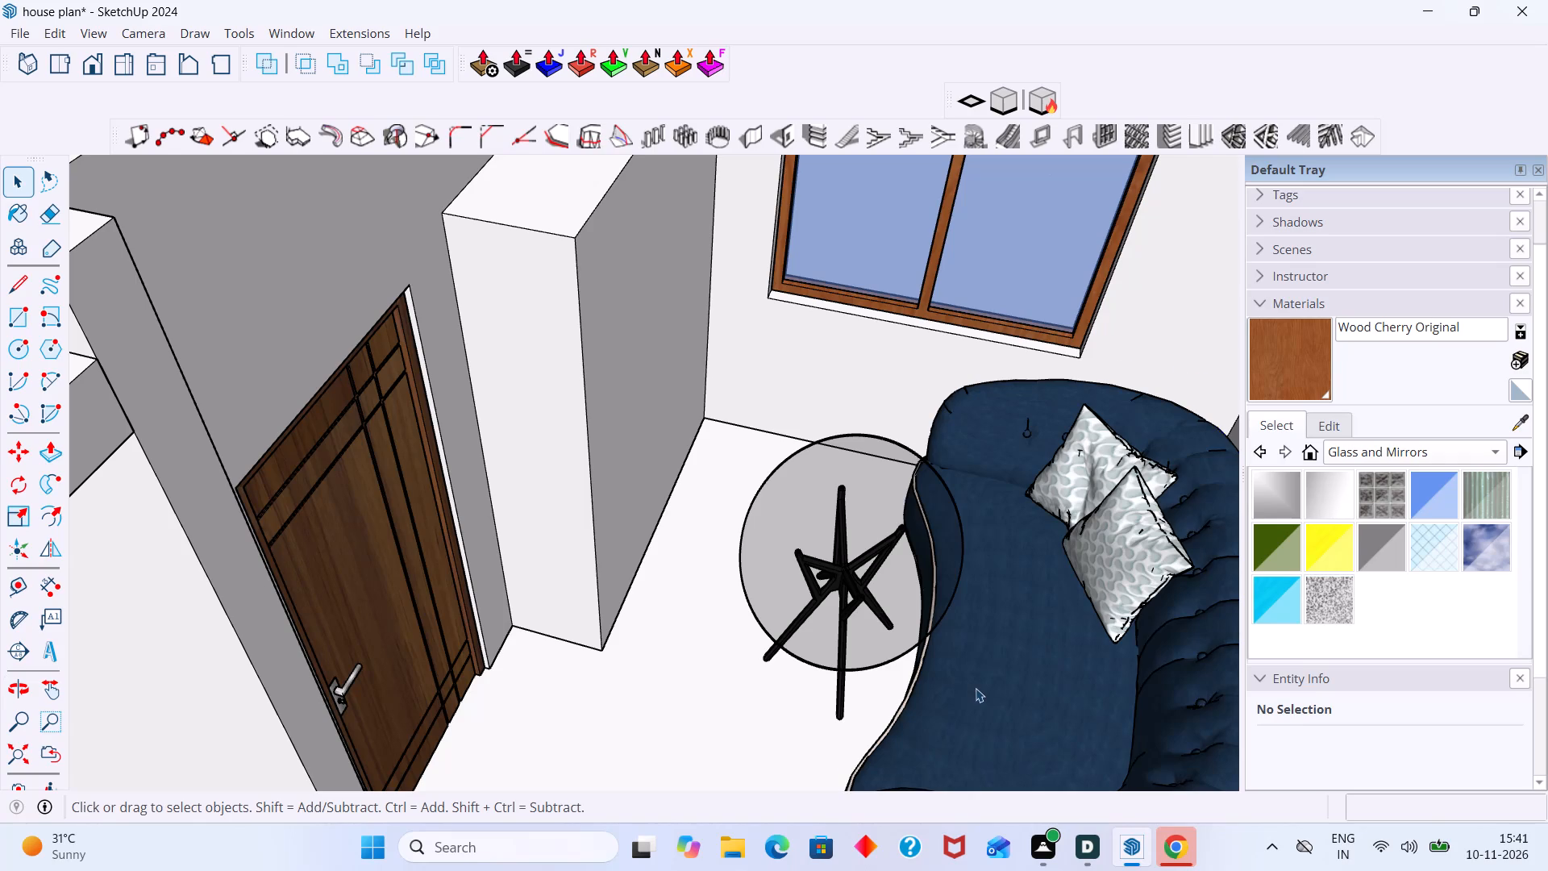
pyautogui.press('s')
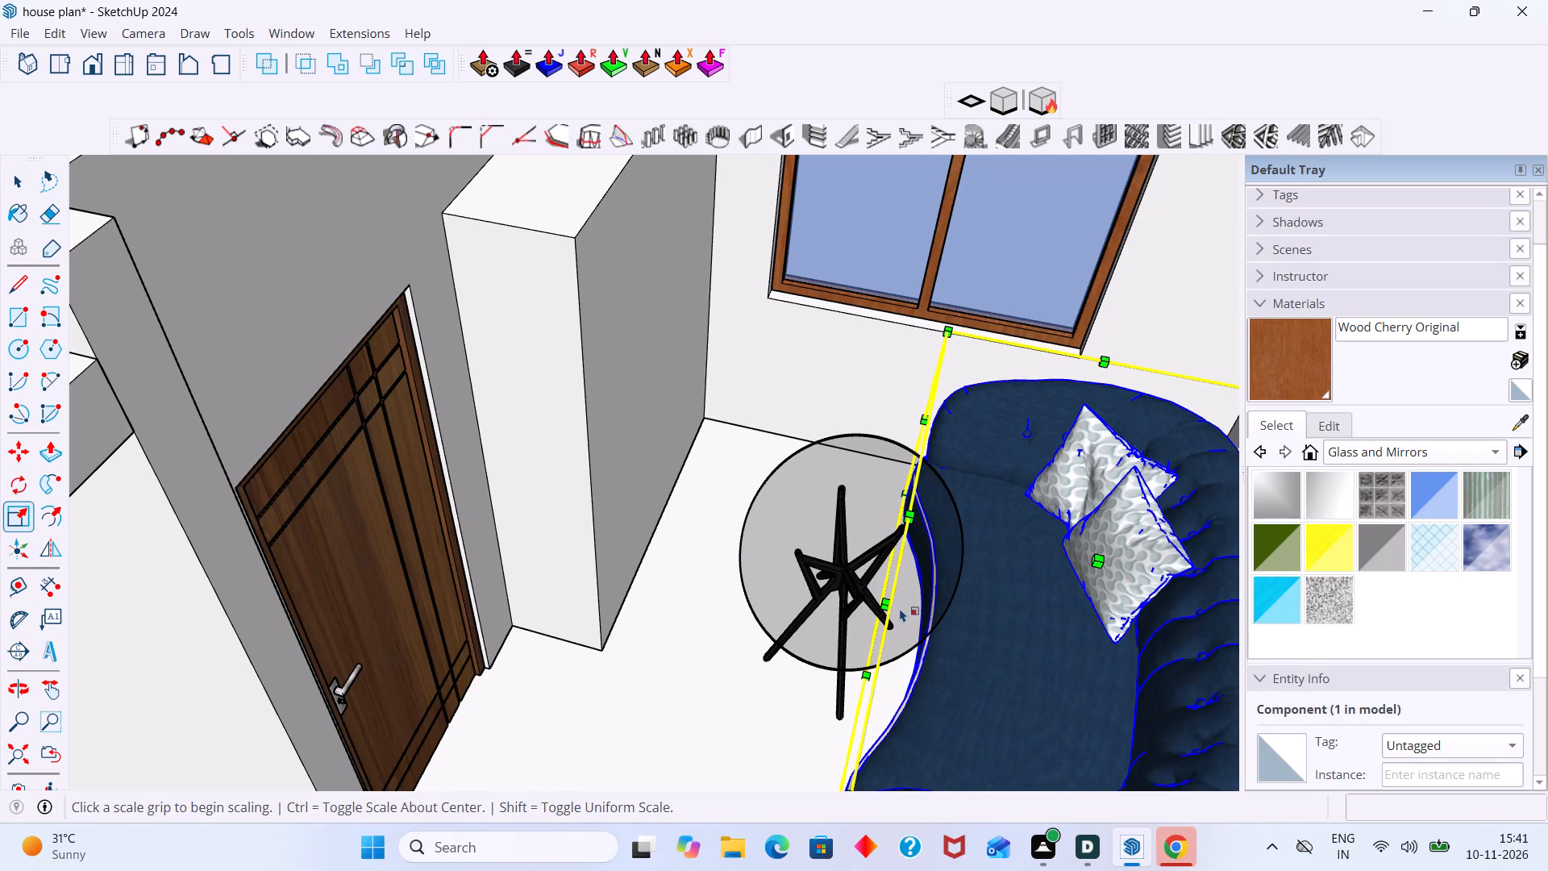
pyautogui.click(884, 599)
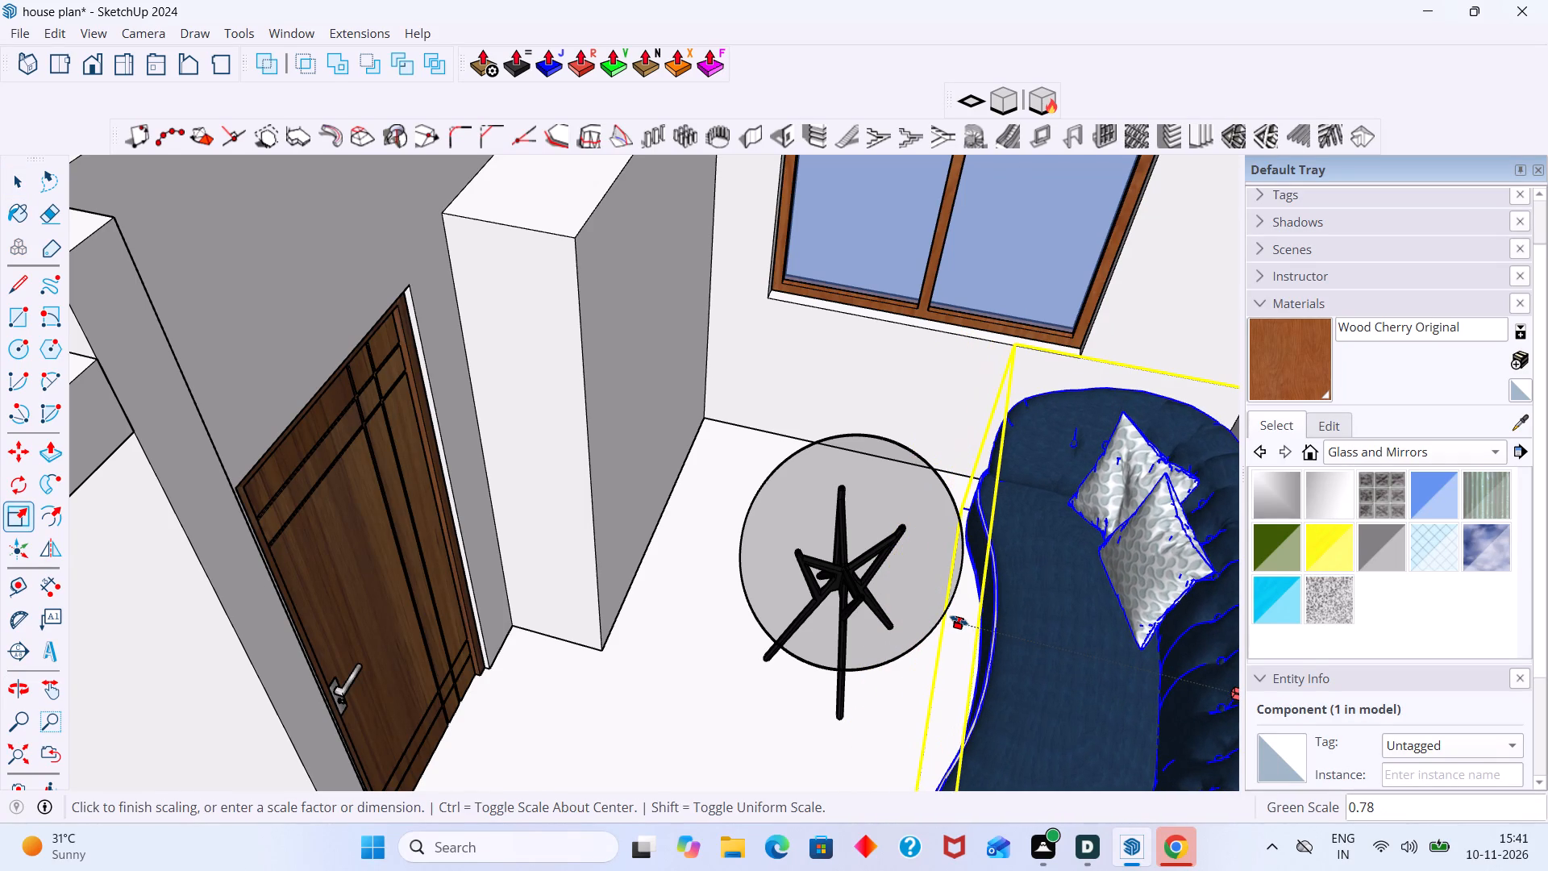
pyautogui.click(959, 620)
pyautogui.press('space')
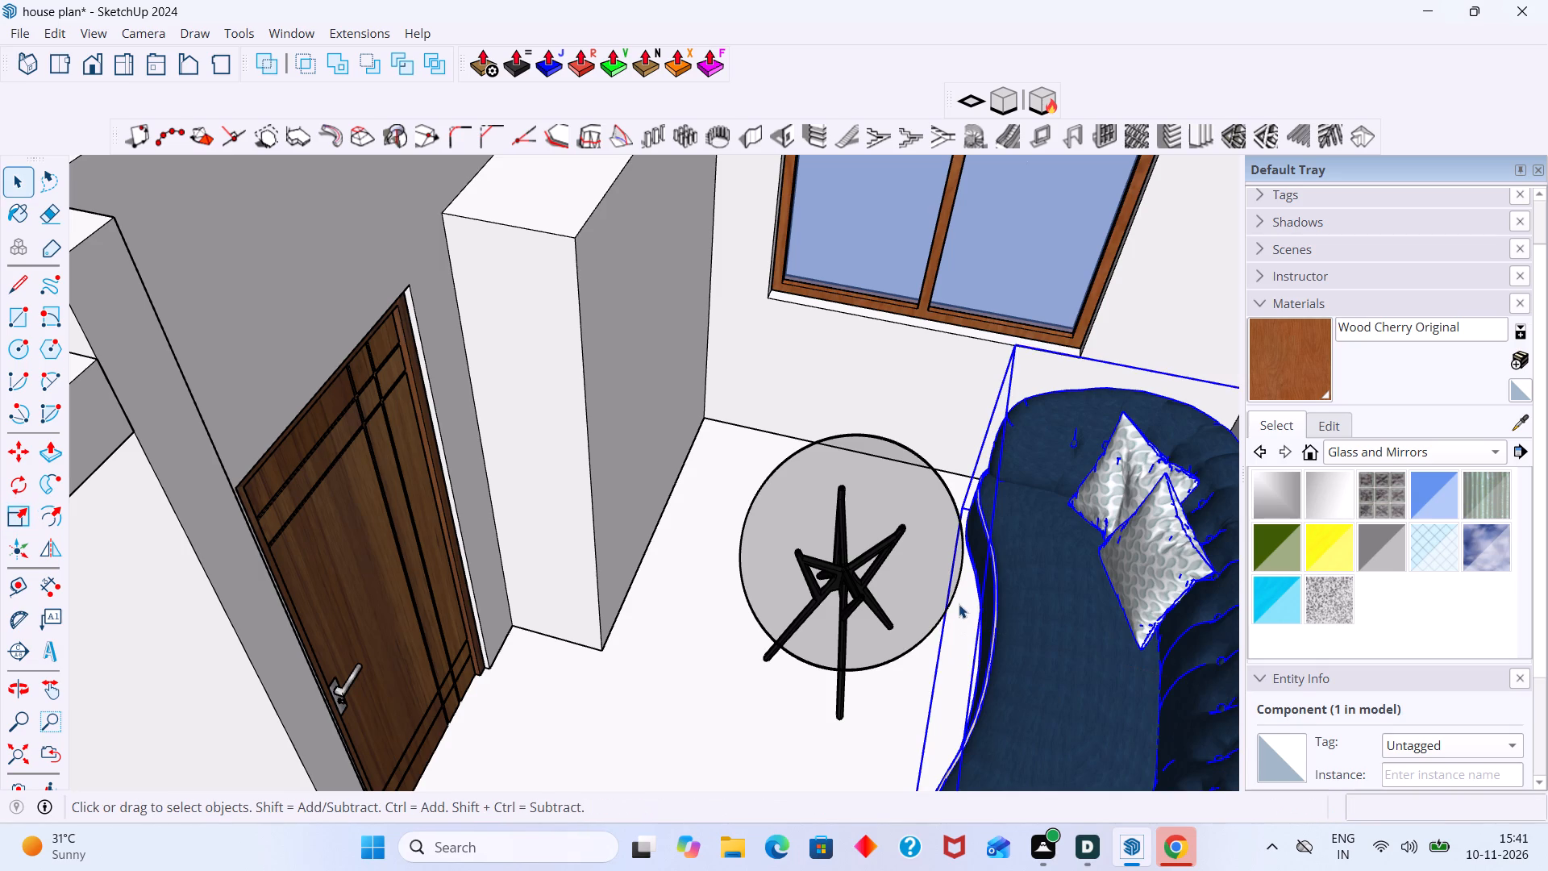
# Examine the living room layout around the sofa, round table and TV unit block, with the sofa deselected.
pyautogui.scroll(-3, 957, 601)
pyautogui.keyDown('shift'); pyautogui.moveTo(947, 600); pyautogui.dragTo(819, 571, button='middle'); pyautogui.keyUp('shift')
pyautogui.scroll(-1, 884, 569)
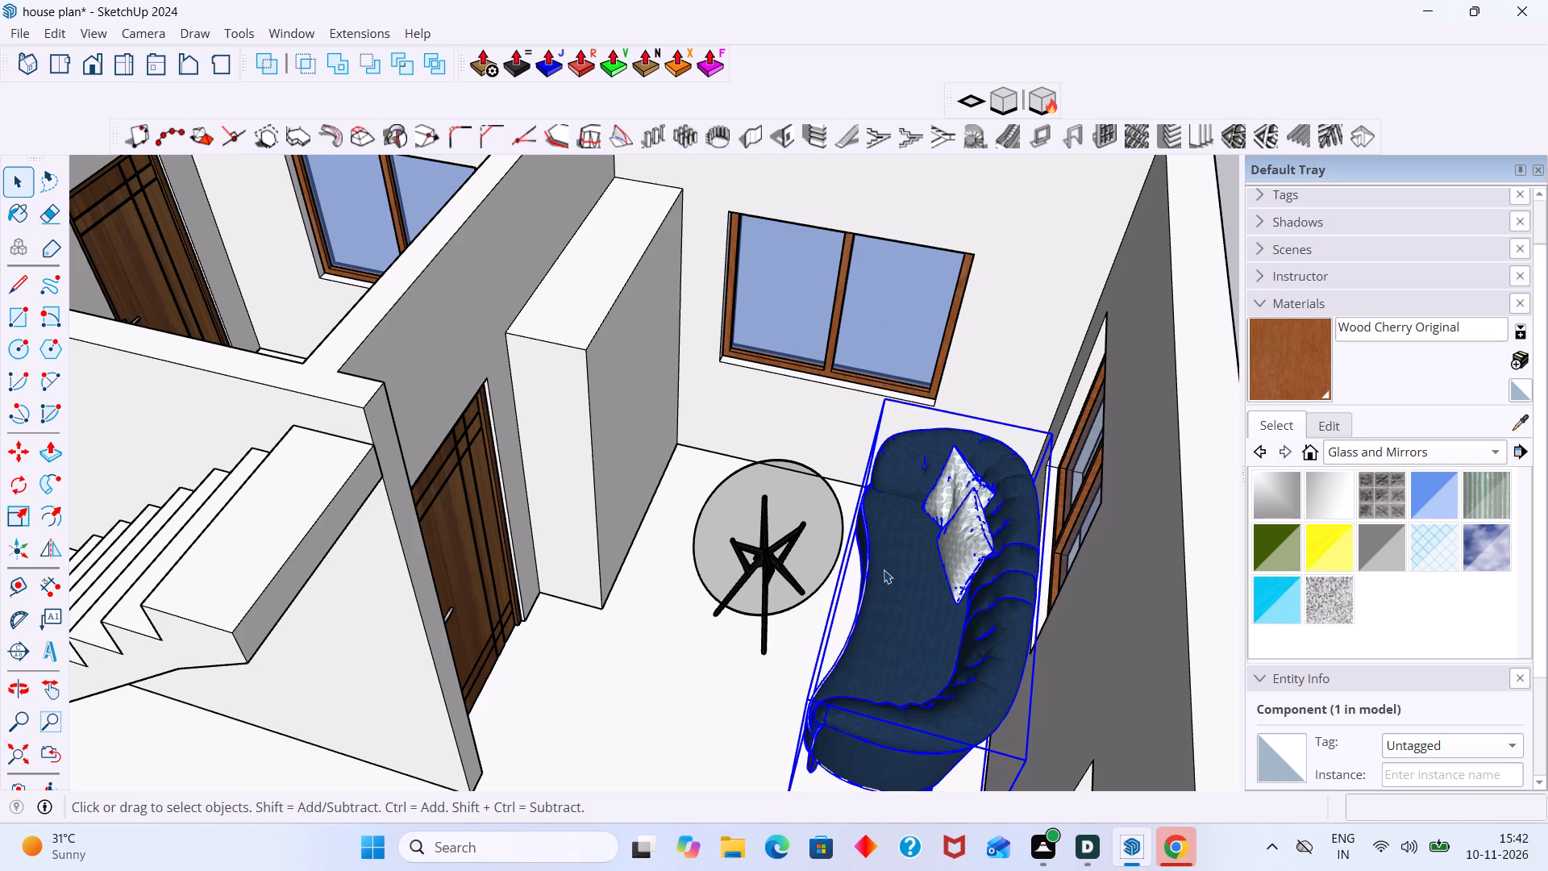
pyautogui.scroll(-5, 705, 561)
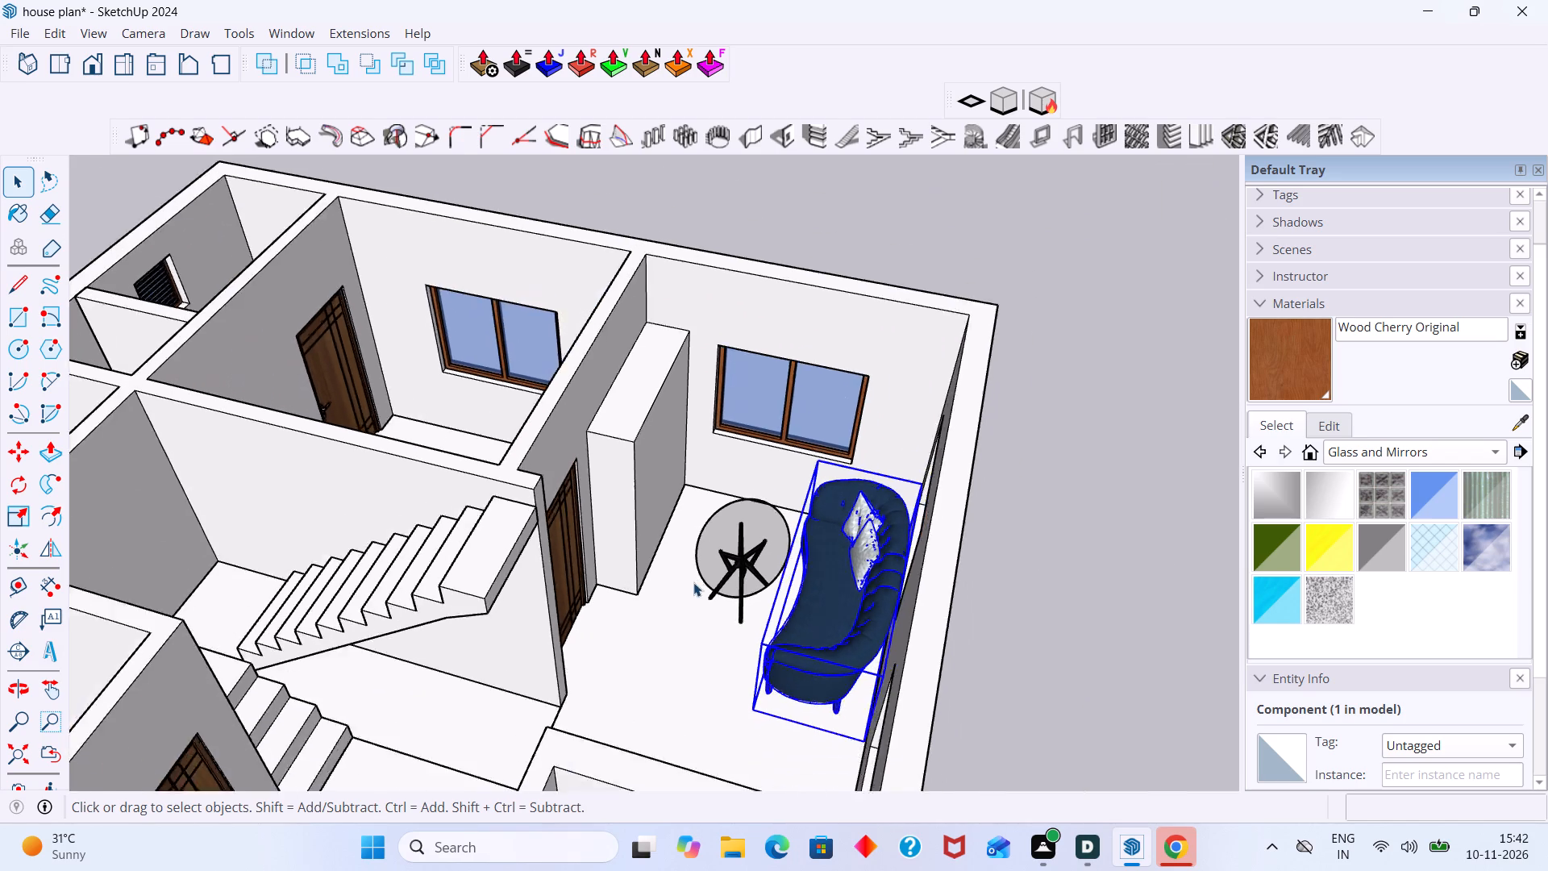
pyautogui.scroll(-2, 693, 582)
pyautogui.click(1181, 540)
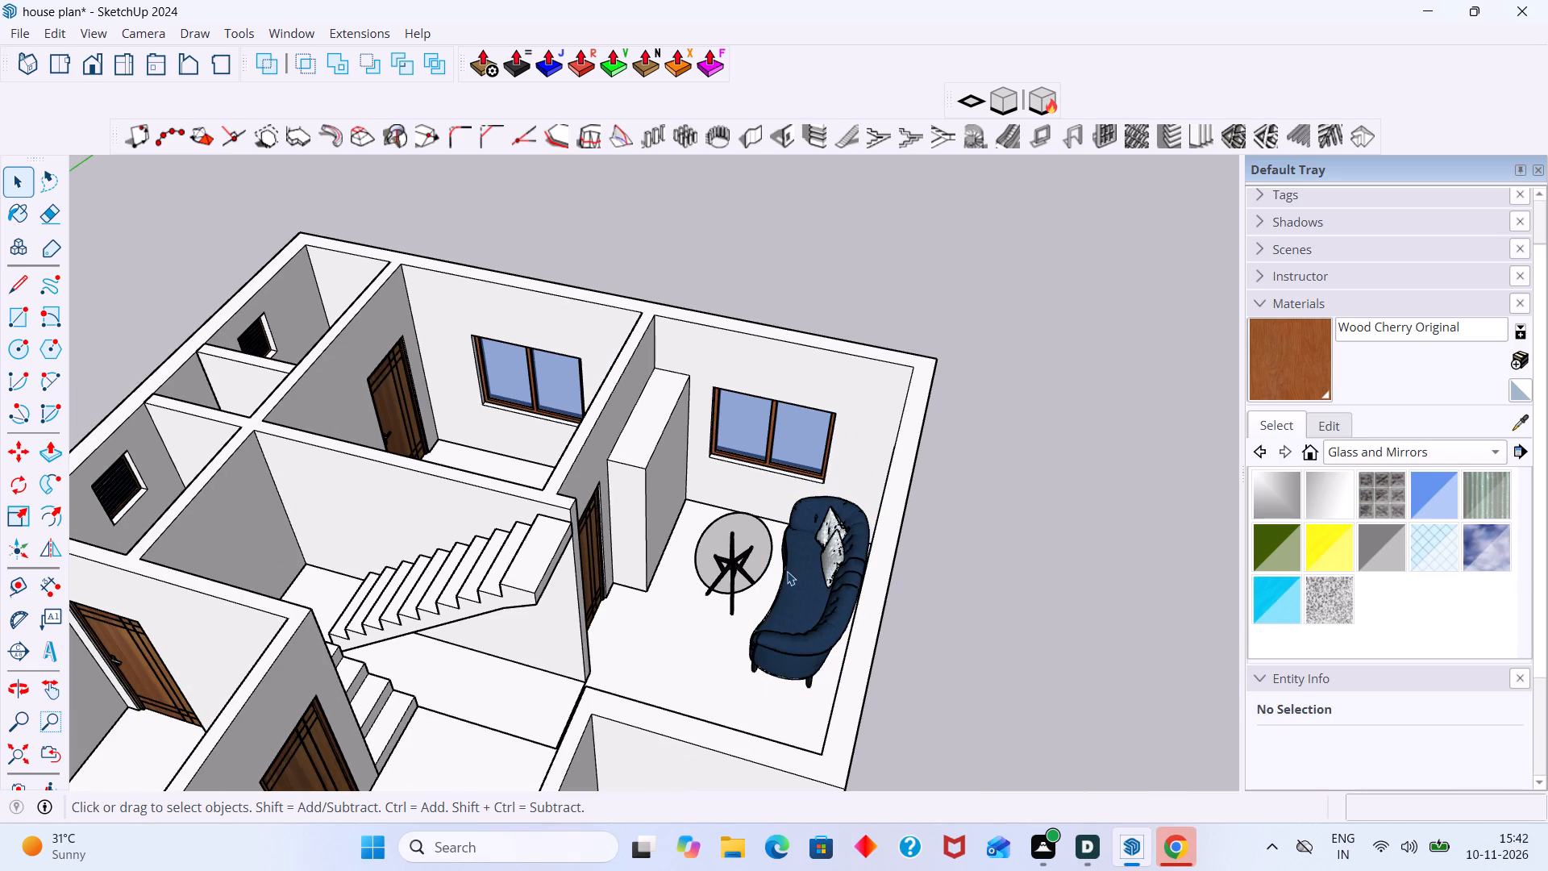
pyautogui.scroll(6, 748, 581)
pyautogui.moveTo(710, 552); pyautogui.dragTo(501, 530, button='middle')
pyautogui.scroll(4, 501, 518)
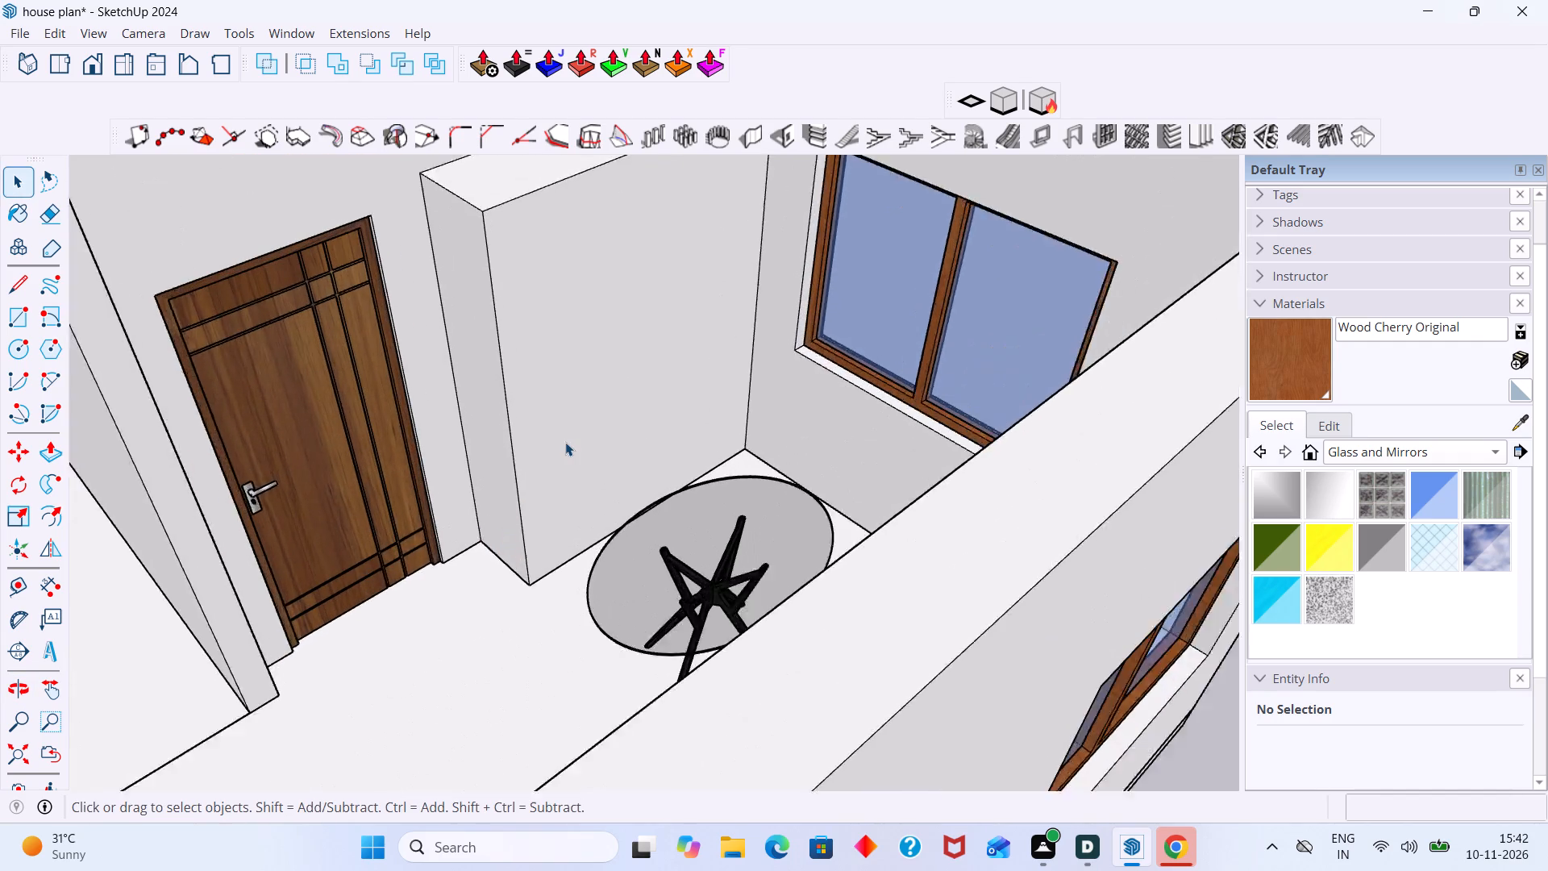
pyautogui.scroll(1, 565, 442)
pyautogui.scroll(-4, 533, 468)
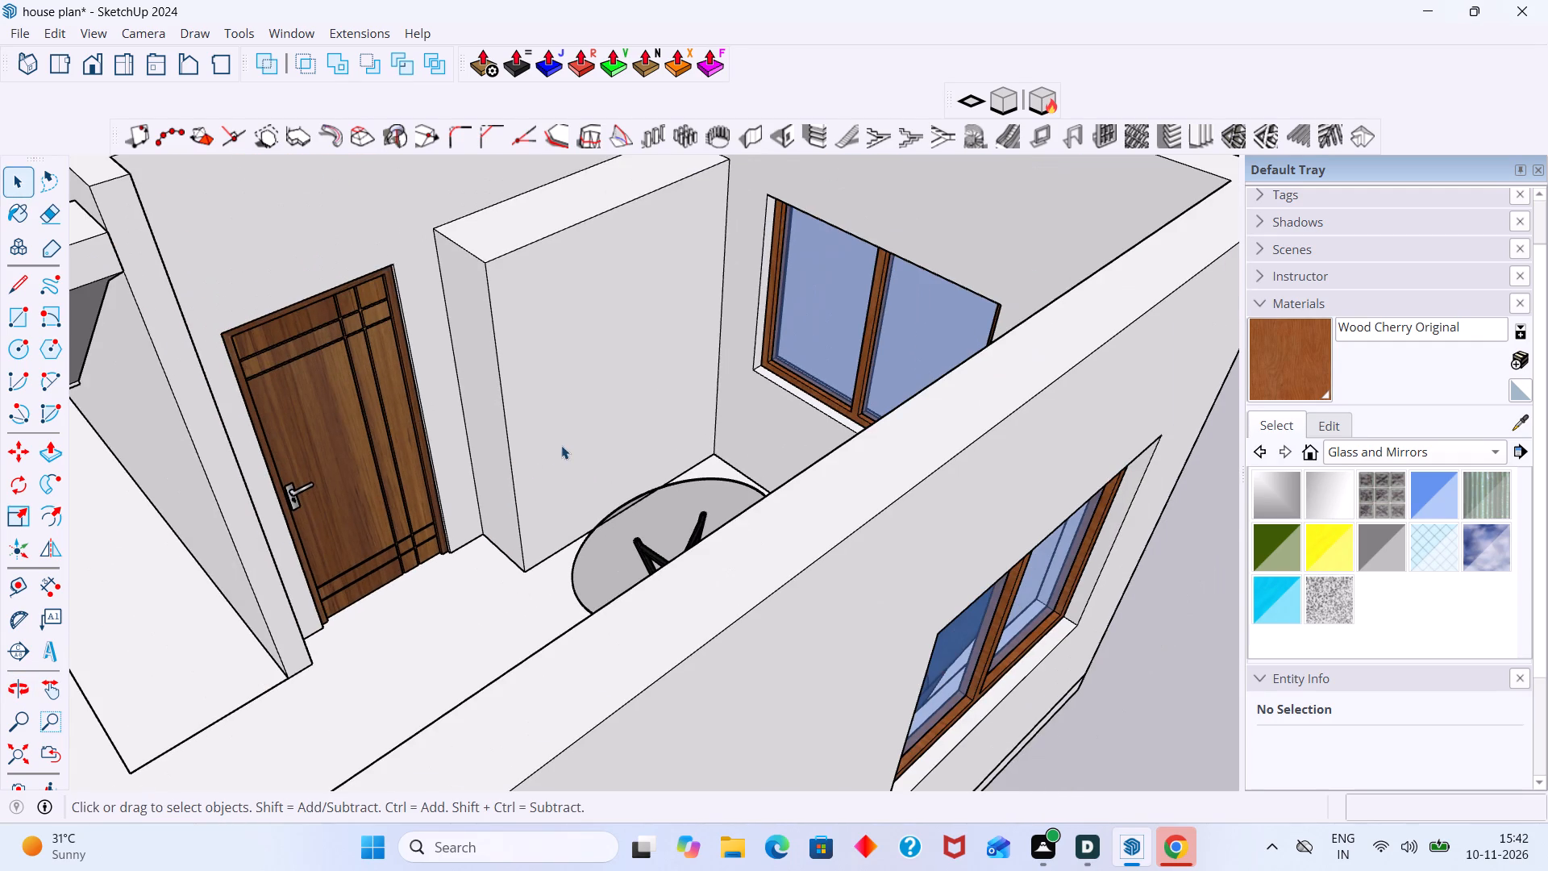
pyautogui.keyDown('shift'); pyautogui.moveTo(564, 445); pyautogui.dragTo(472, 509, button='middle'); pyautogui.keyUp('shift')
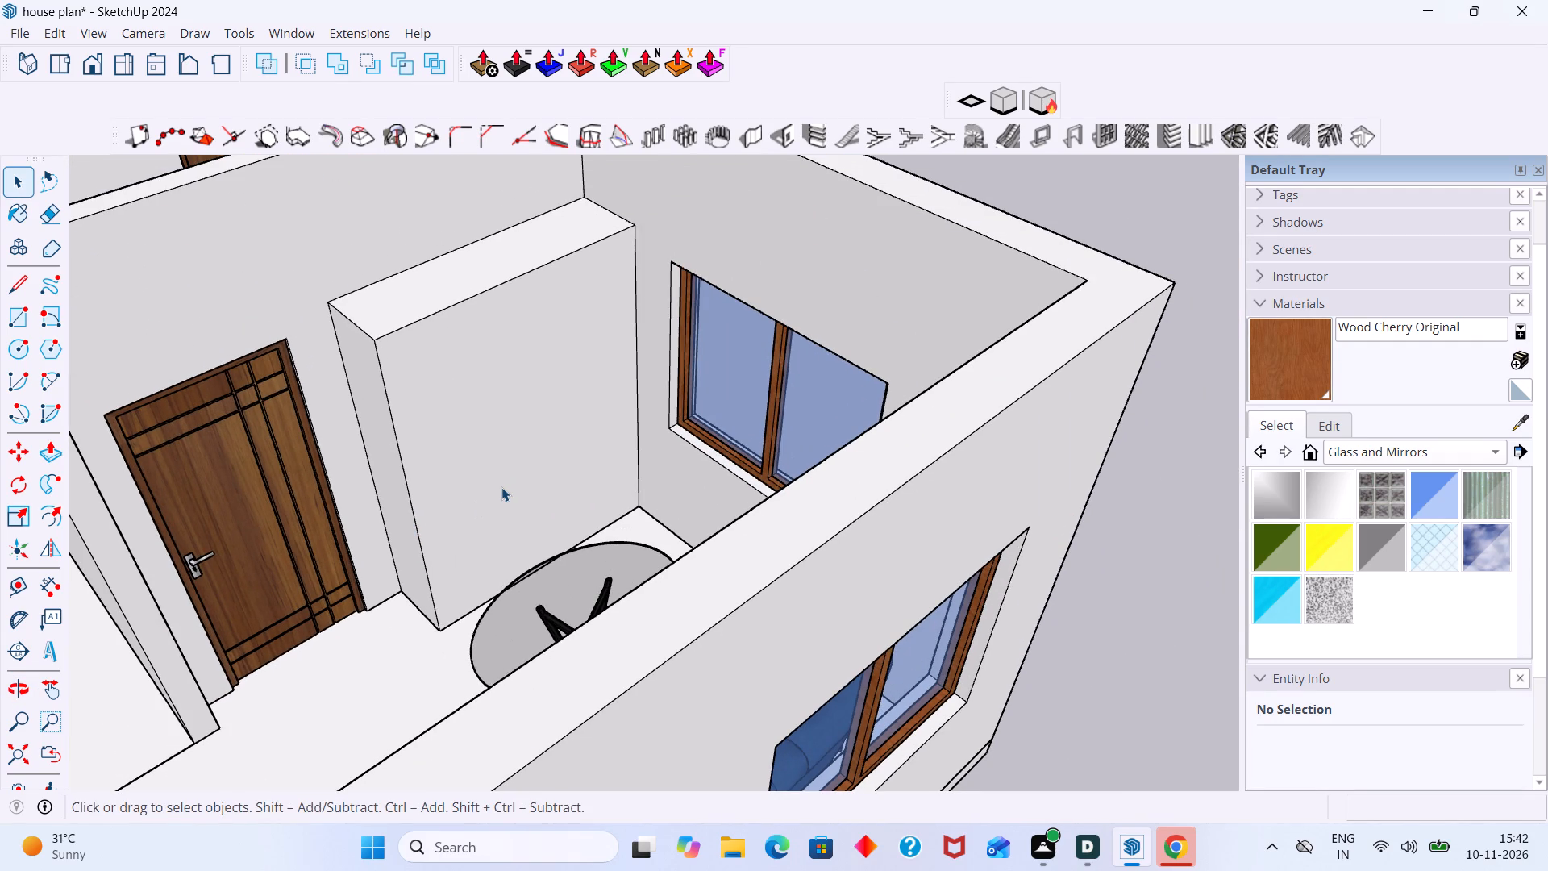
pyautogui.scroll(5, 401, 372)
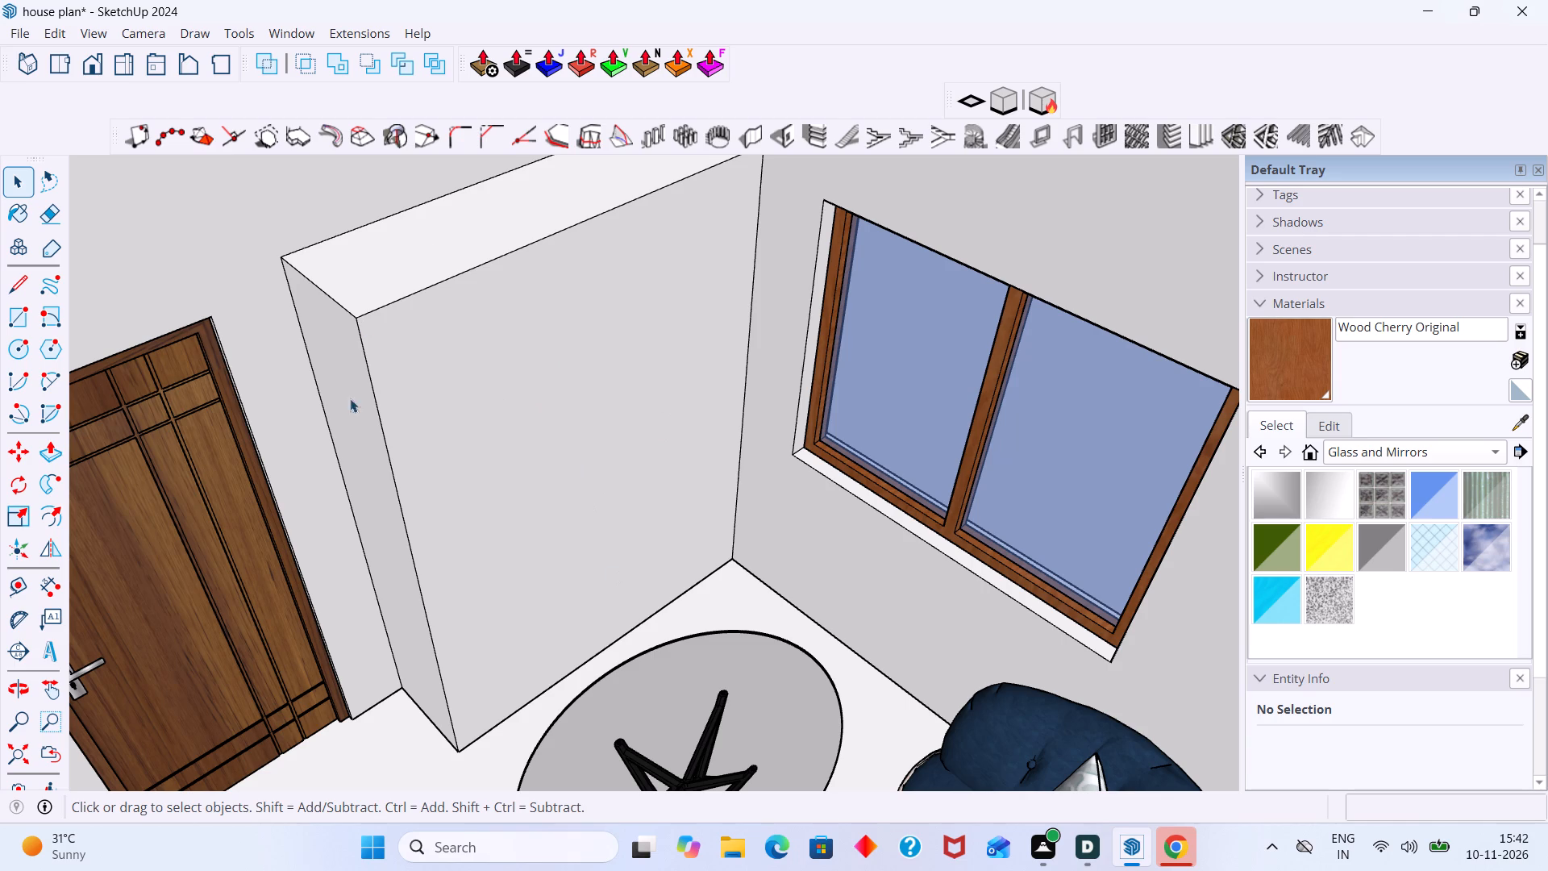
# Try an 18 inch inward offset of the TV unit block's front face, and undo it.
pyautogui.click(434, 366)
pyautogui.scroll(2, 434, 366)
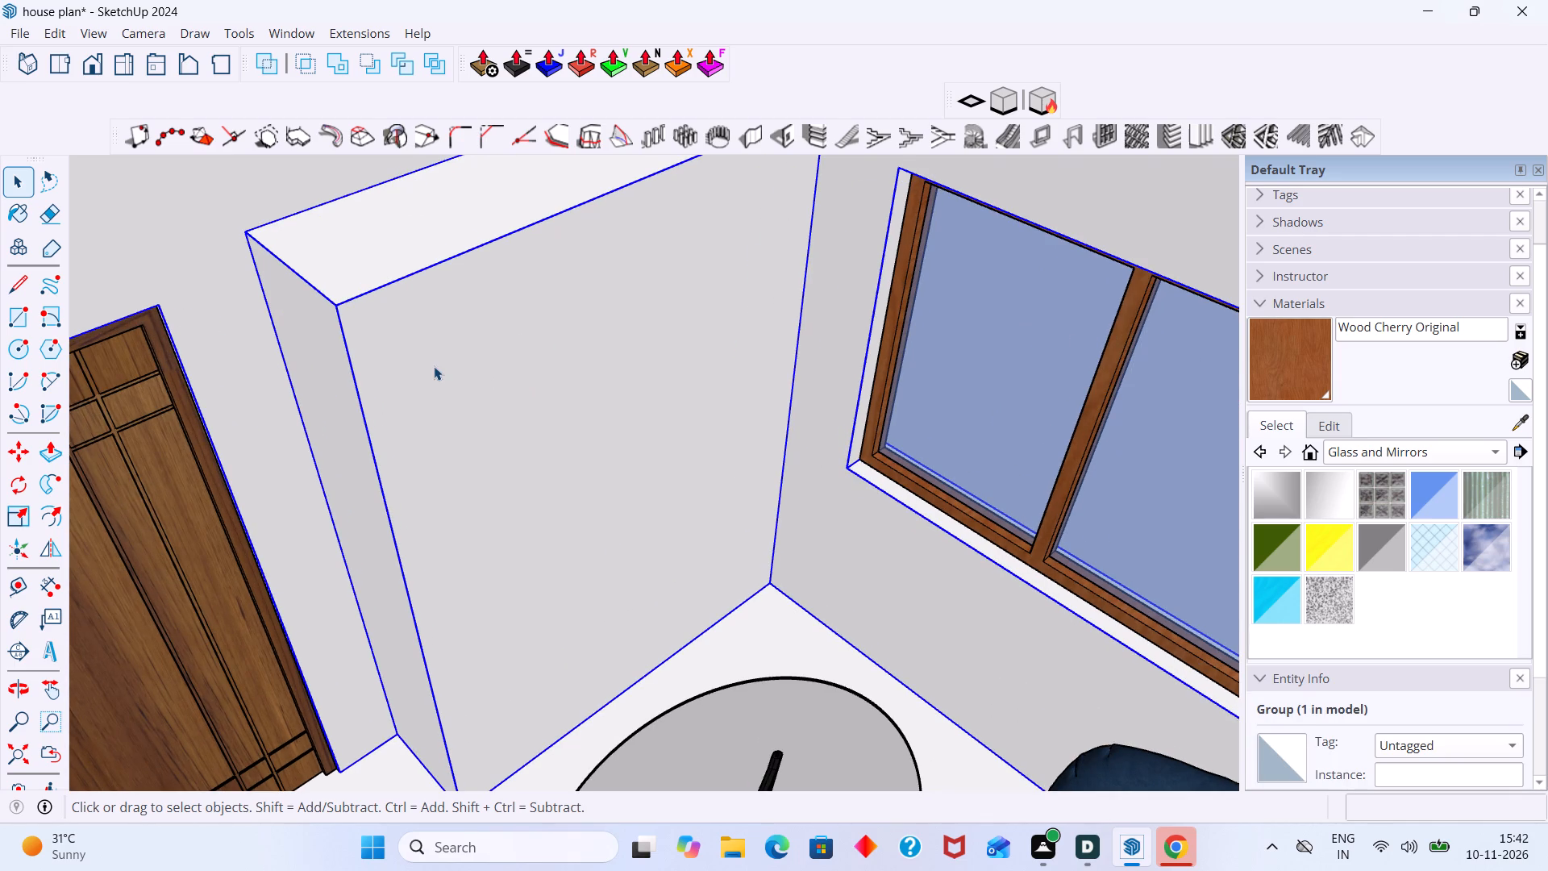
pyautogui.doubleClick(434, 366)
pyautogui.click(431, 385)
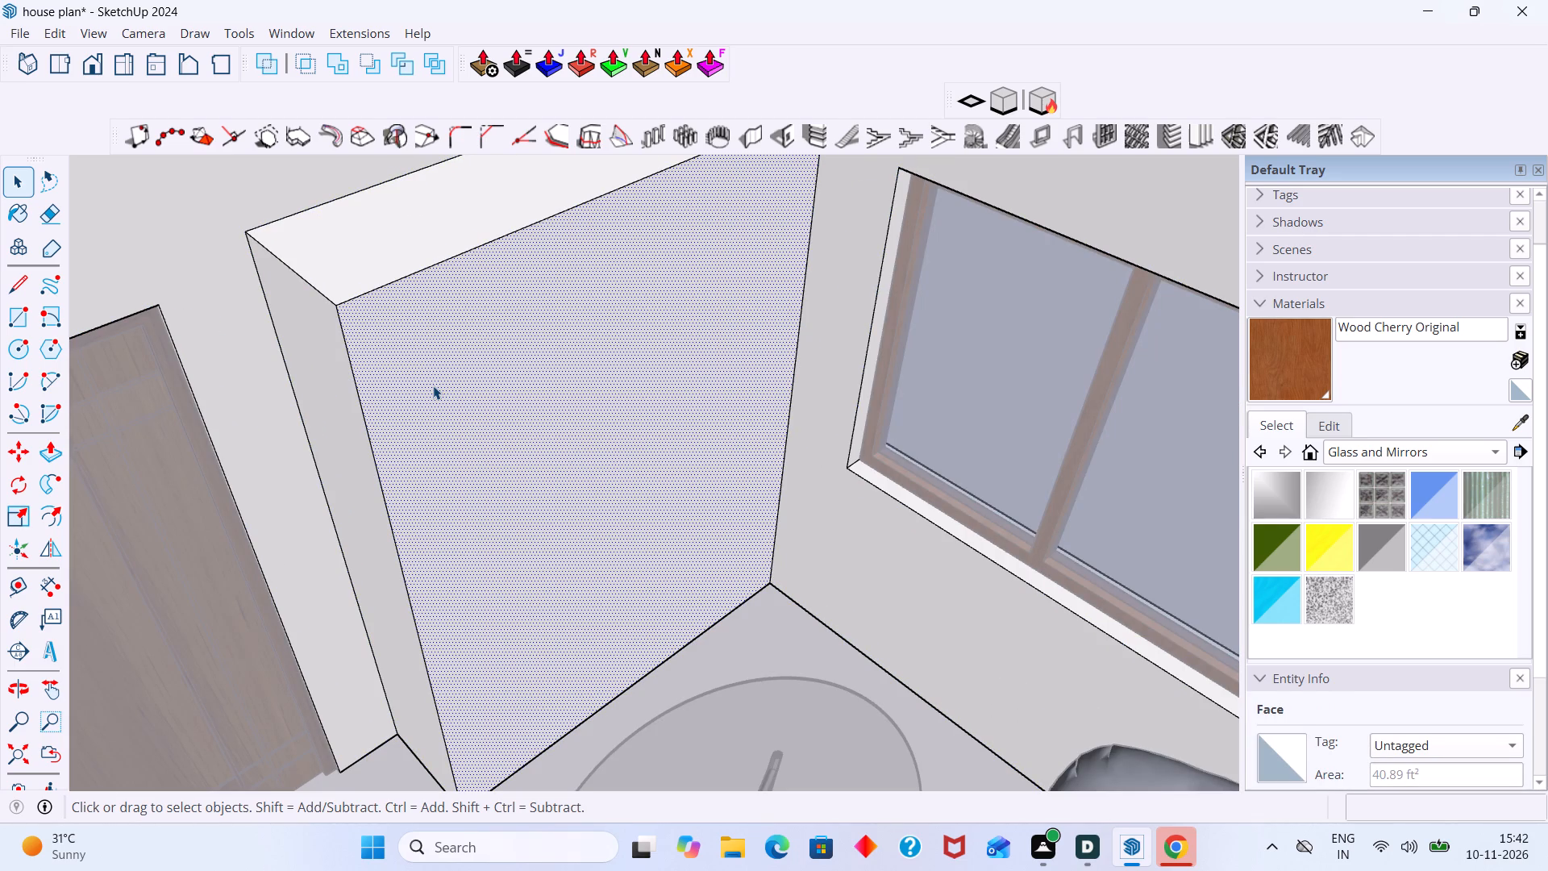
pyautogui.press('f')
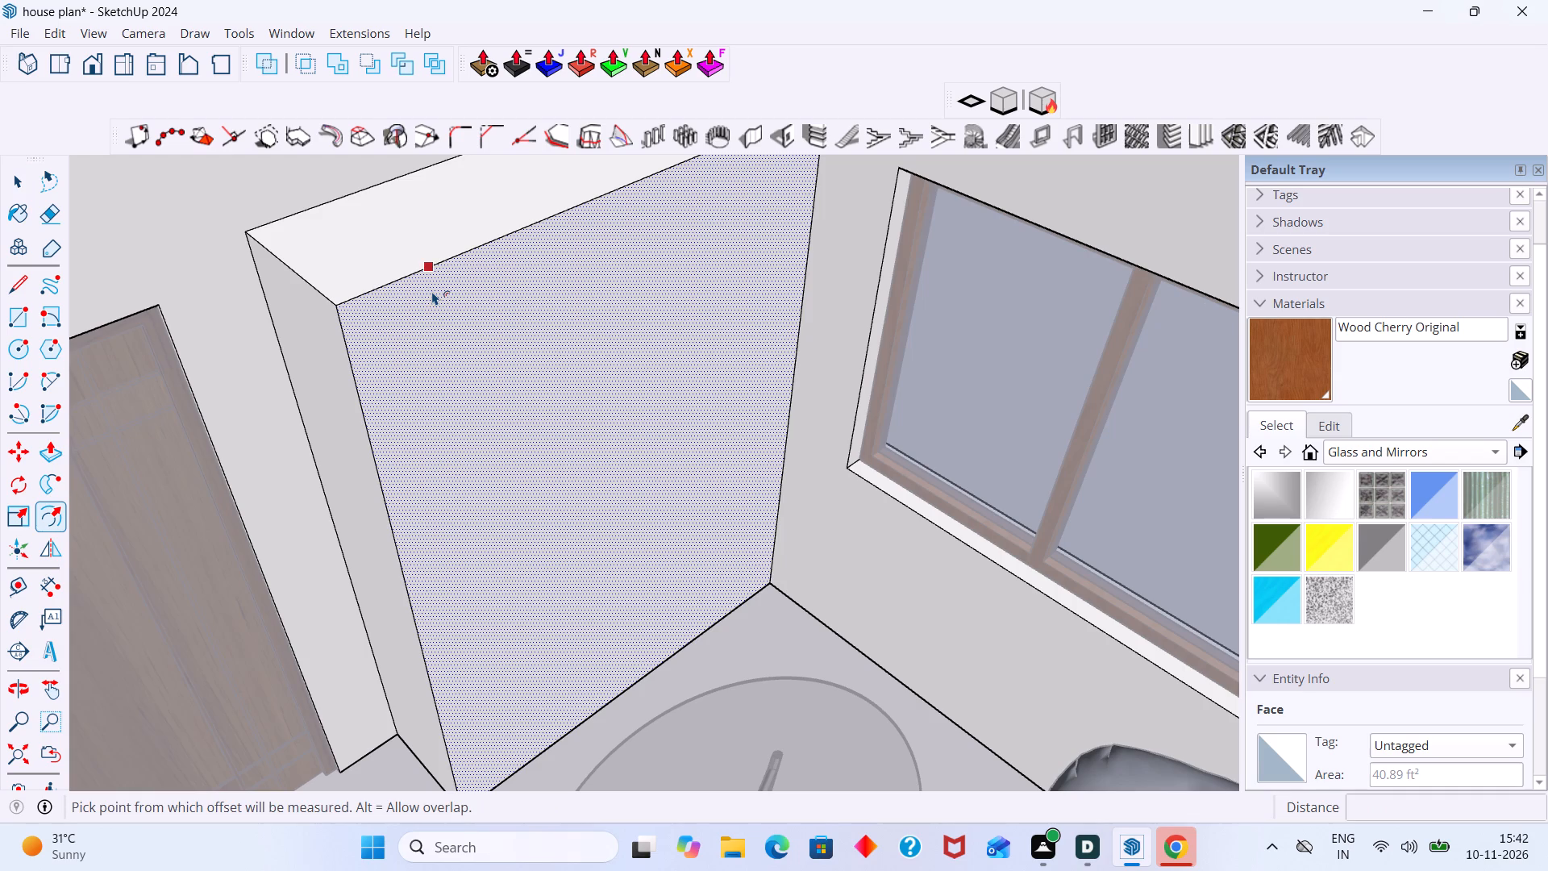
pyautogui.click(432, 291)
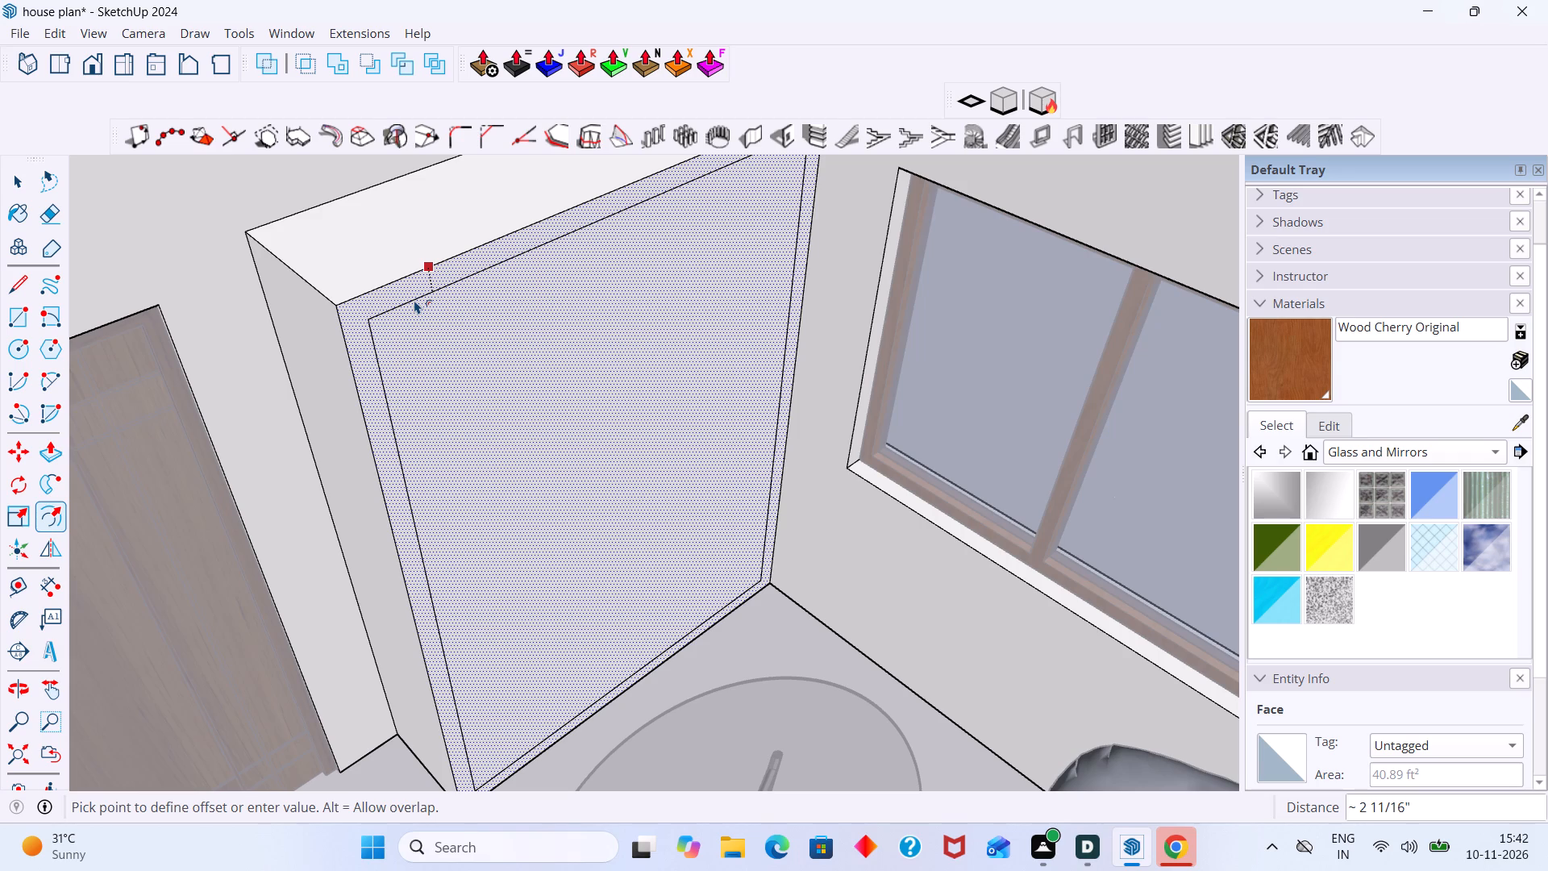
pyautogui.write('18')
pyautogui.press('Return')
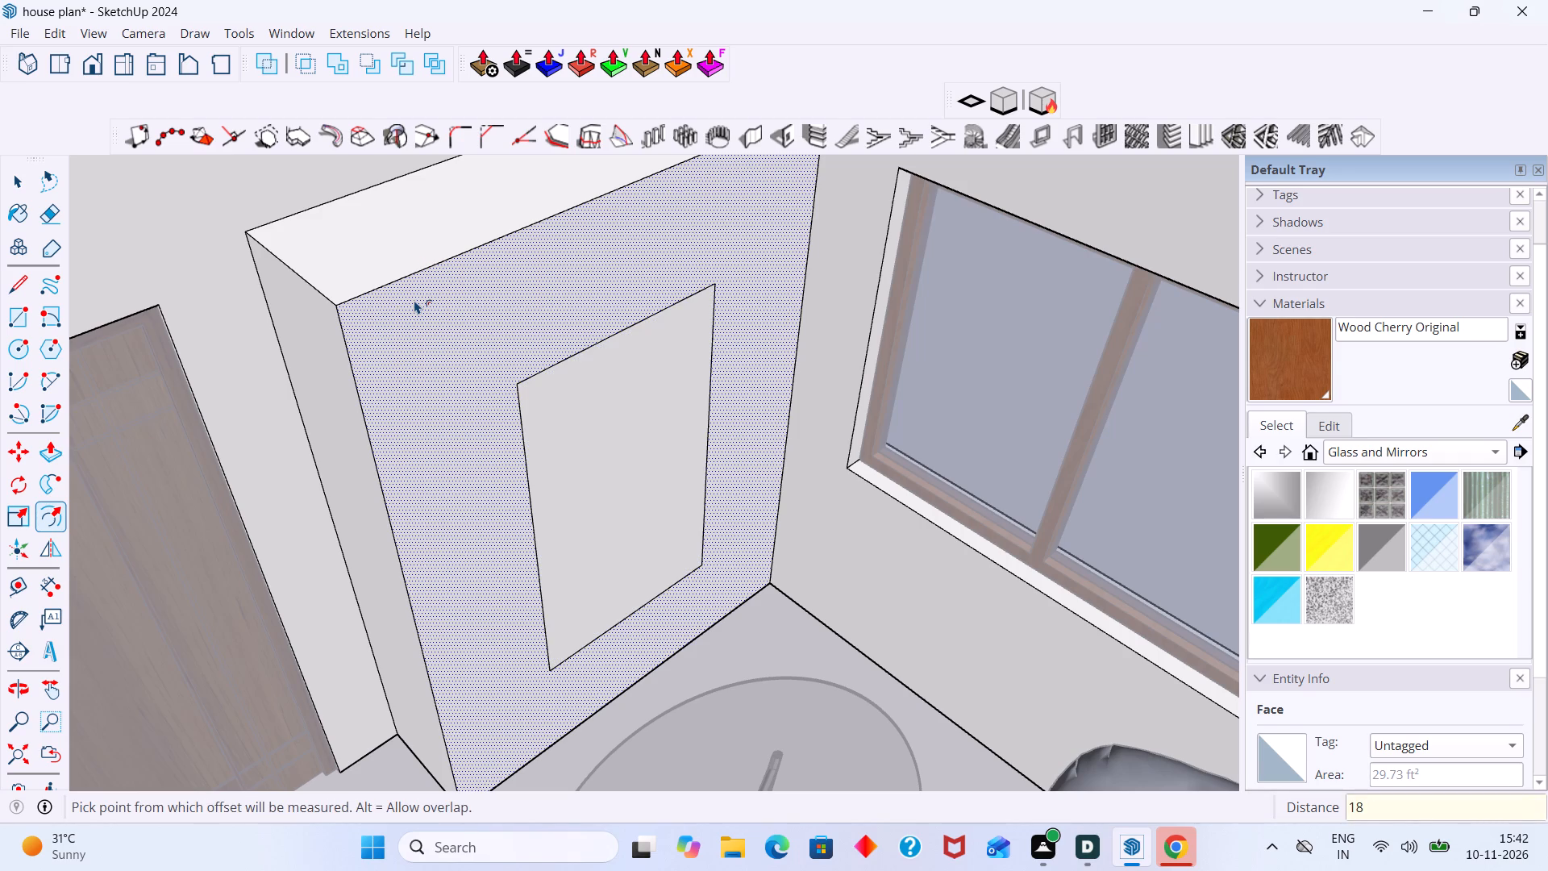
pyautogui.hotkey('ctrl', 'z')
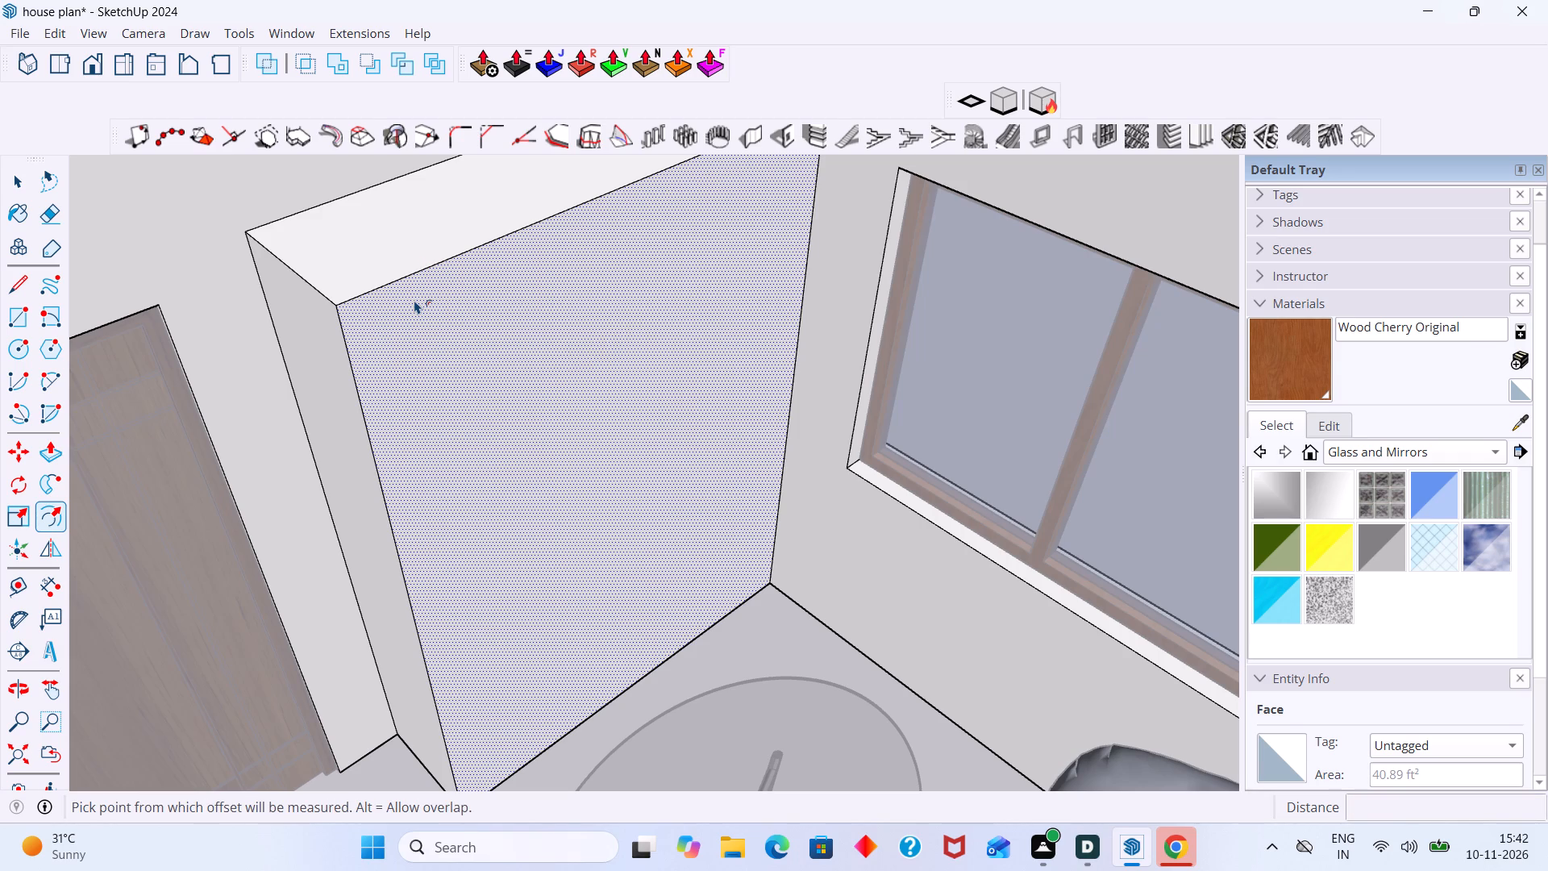
# Offset the outline of the TV unit block's front face inward by 18 mm.
pyautogui.click(426, 301)
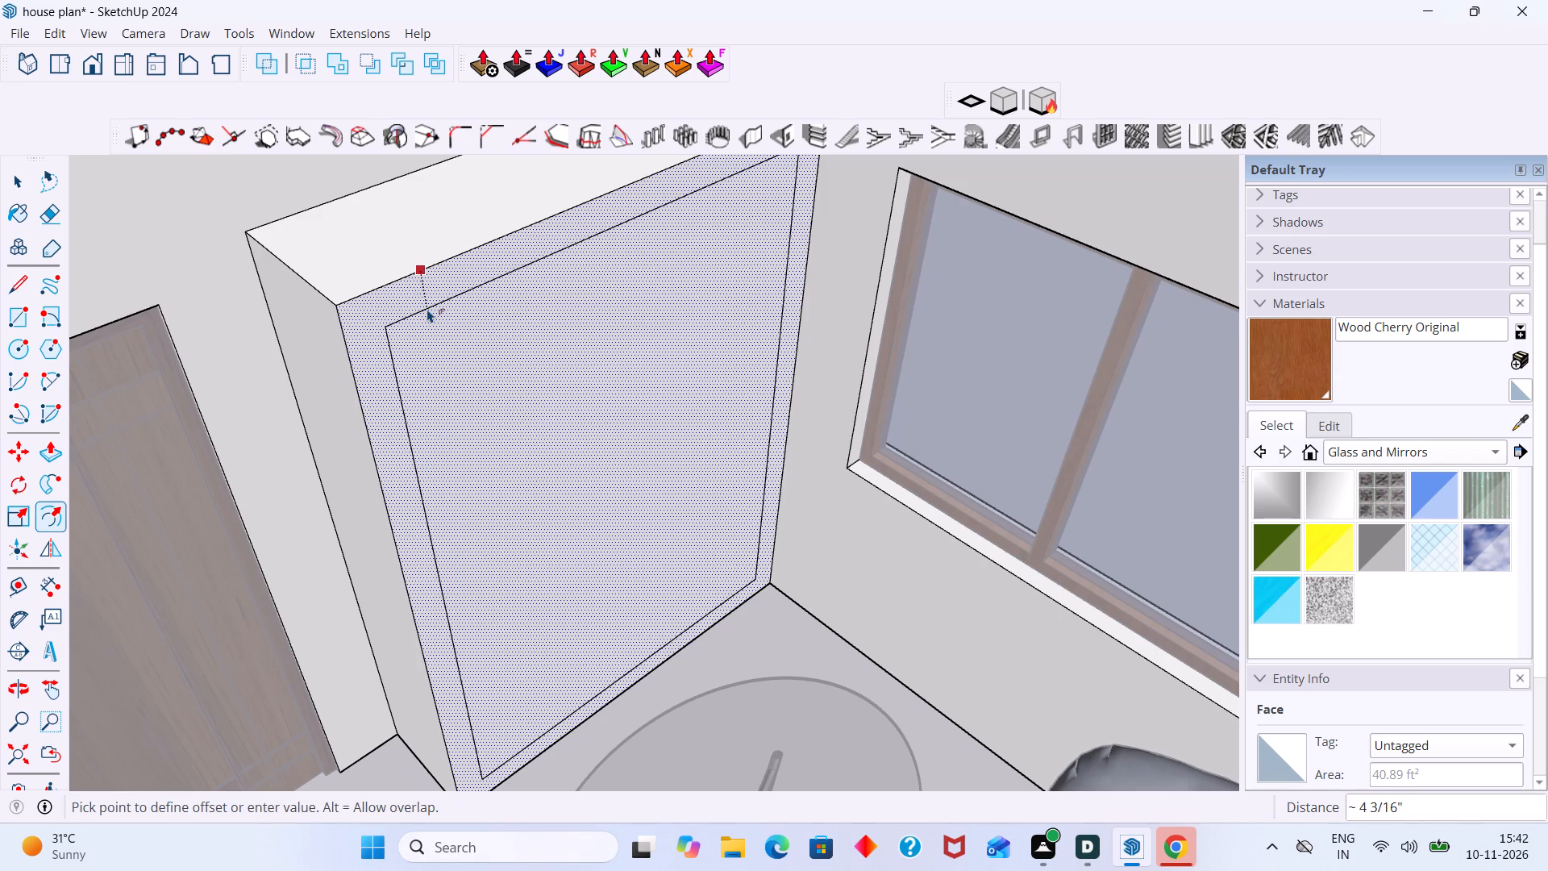
pyautogui.write('18mm')
pyautogui.press('Return')
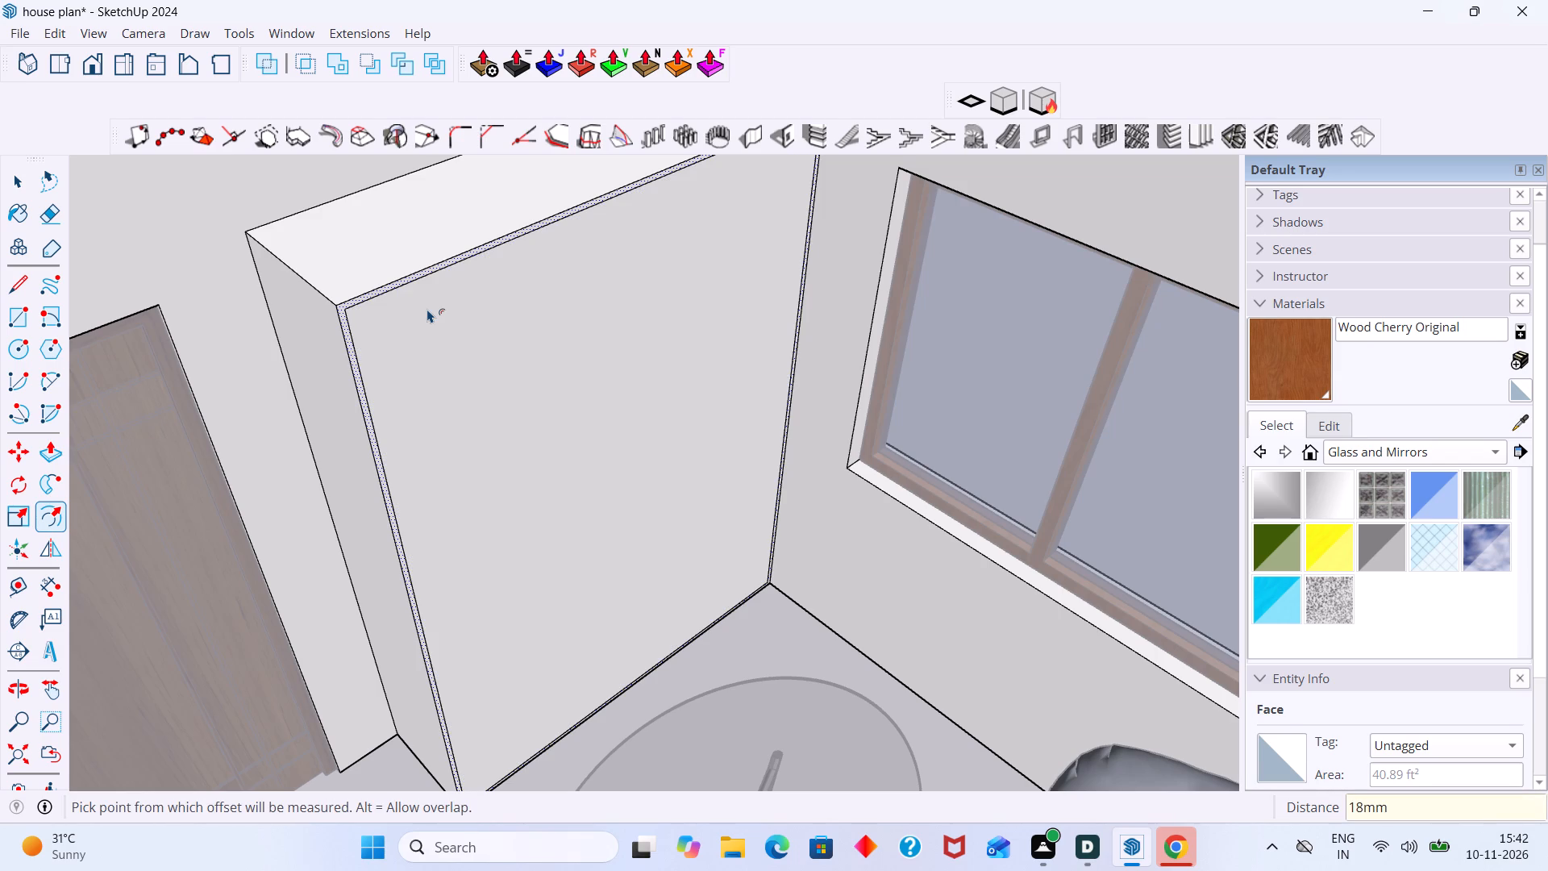
pyautogui.press('space')
# Move the offset frame's inner vertical edge nearest the window 18 mm further in along the block's front face.
pyautogui.scroll(-2, 595, 338)
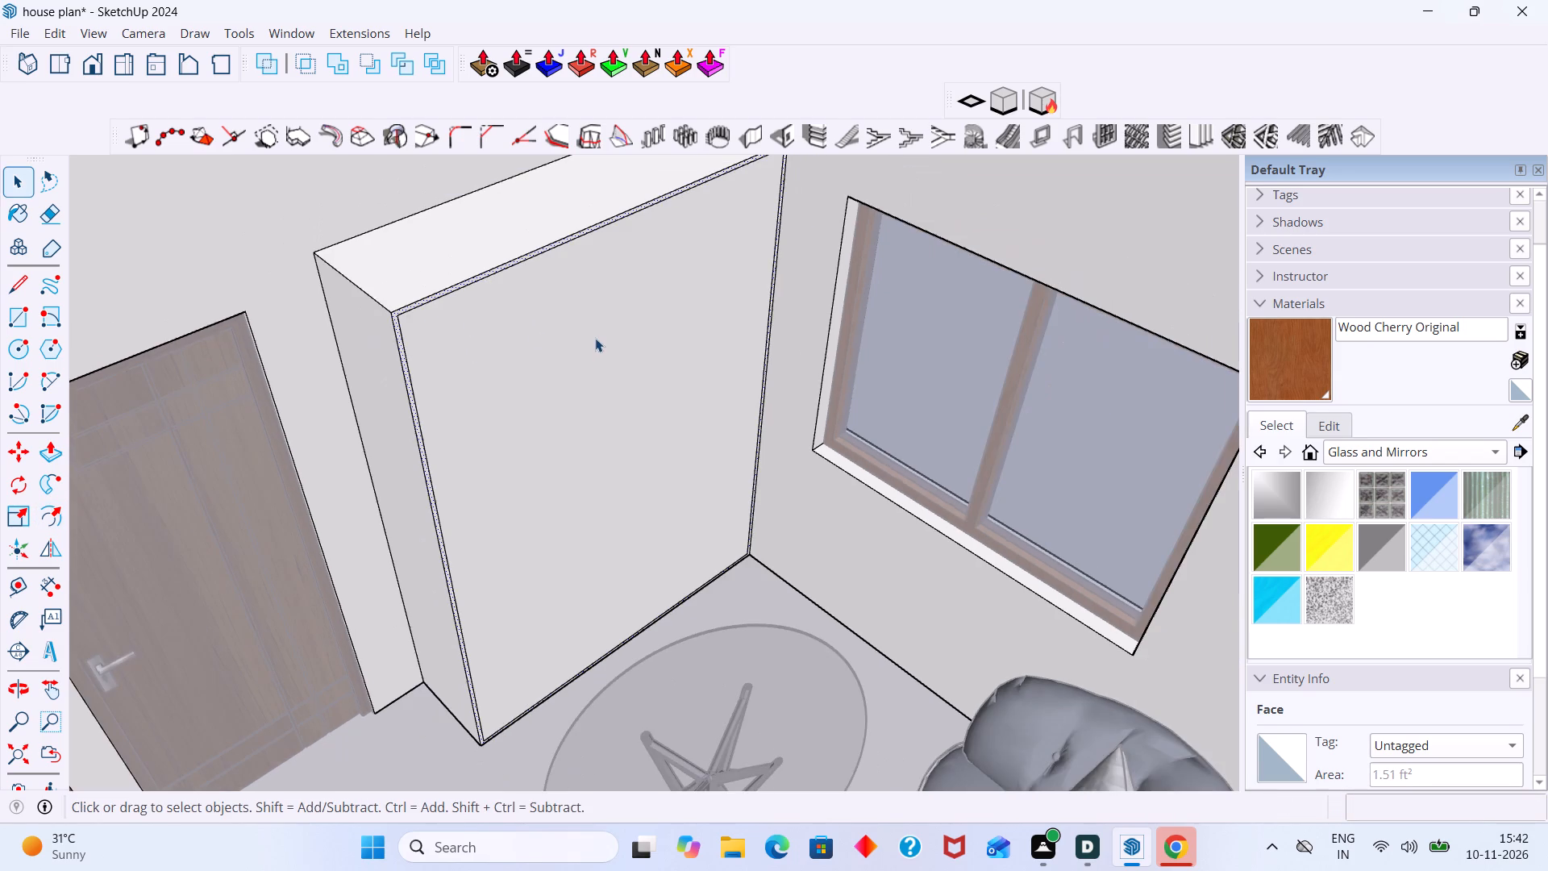
pyautogui.keyDown('shift'); pyautogui.moveTo(597, 348); pyautogui.dragTo(526, 424, button='middle'); pyautogui.keyUp('shift')
pyautogui.scroll(7, 688, 369)
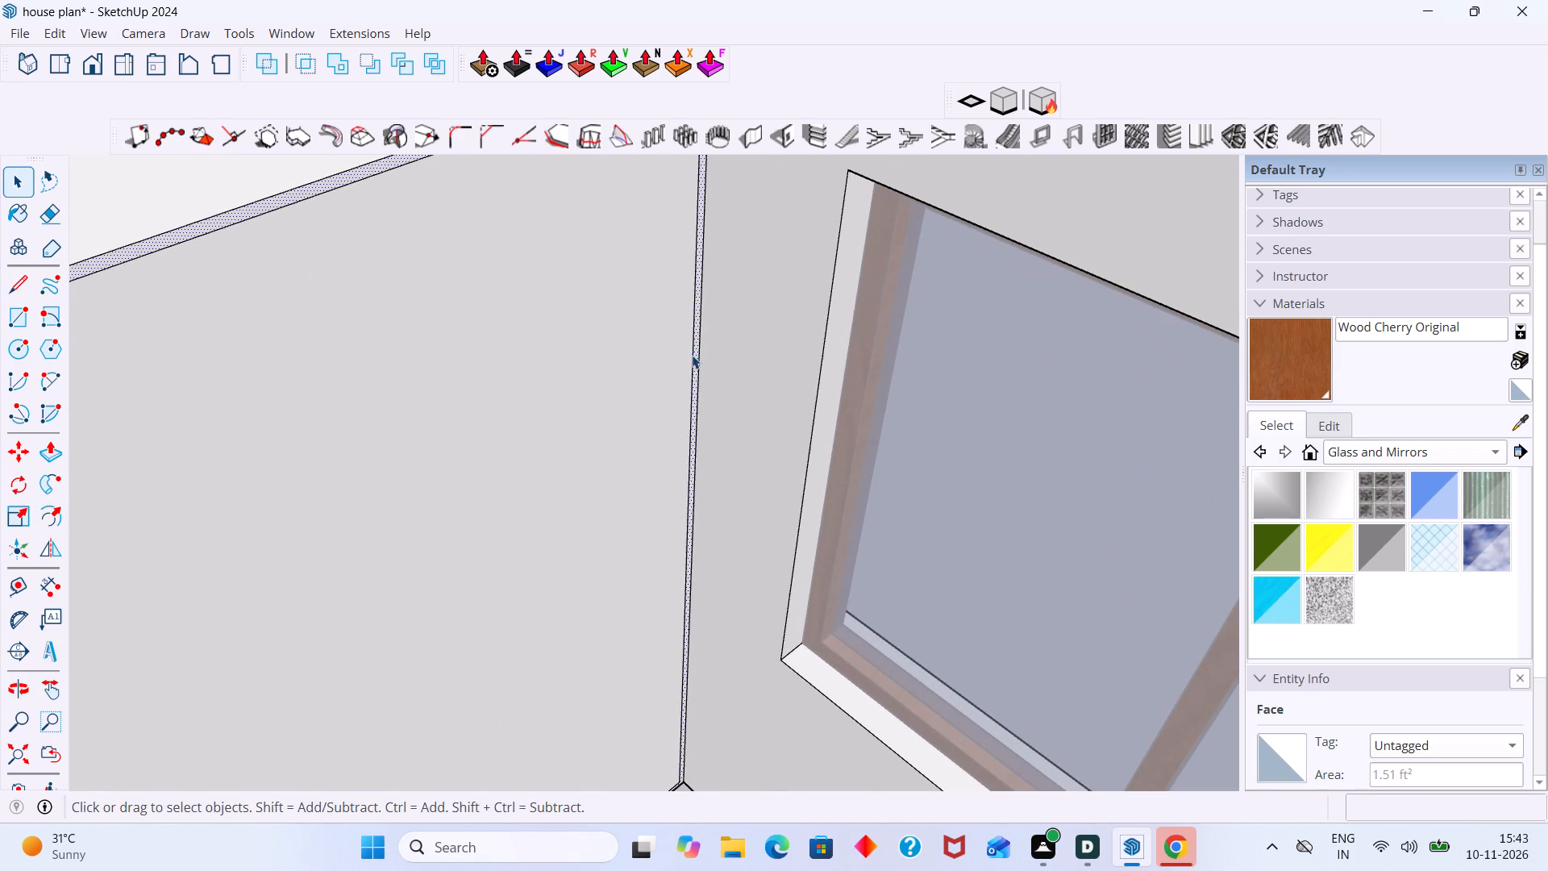
pyautogui.click(692, 360)
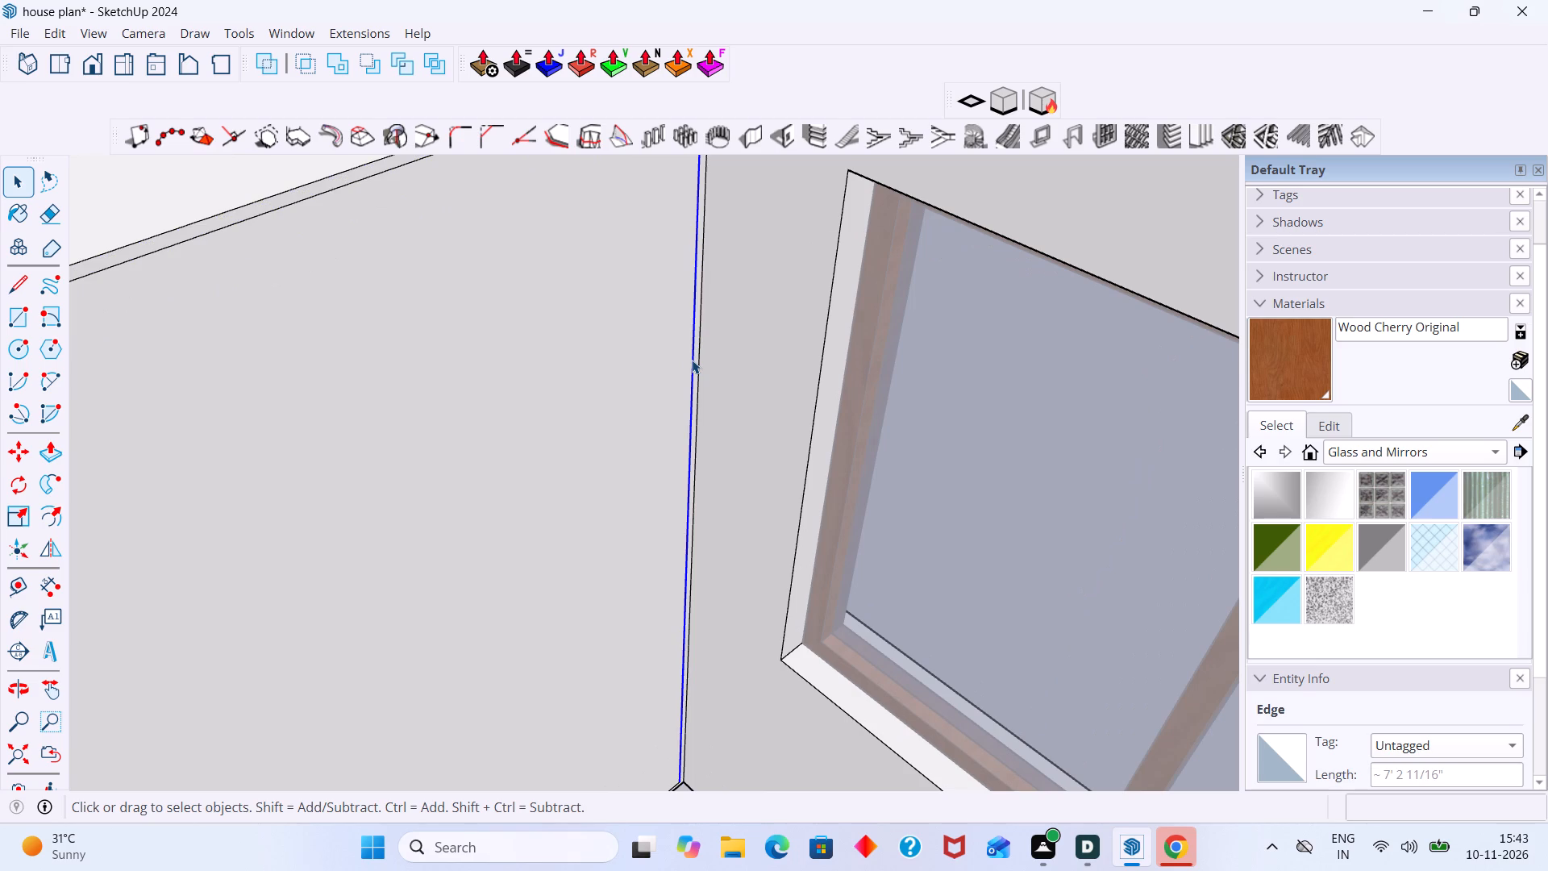
pyautogui.press('m')
pyautogui.click(692, 360)
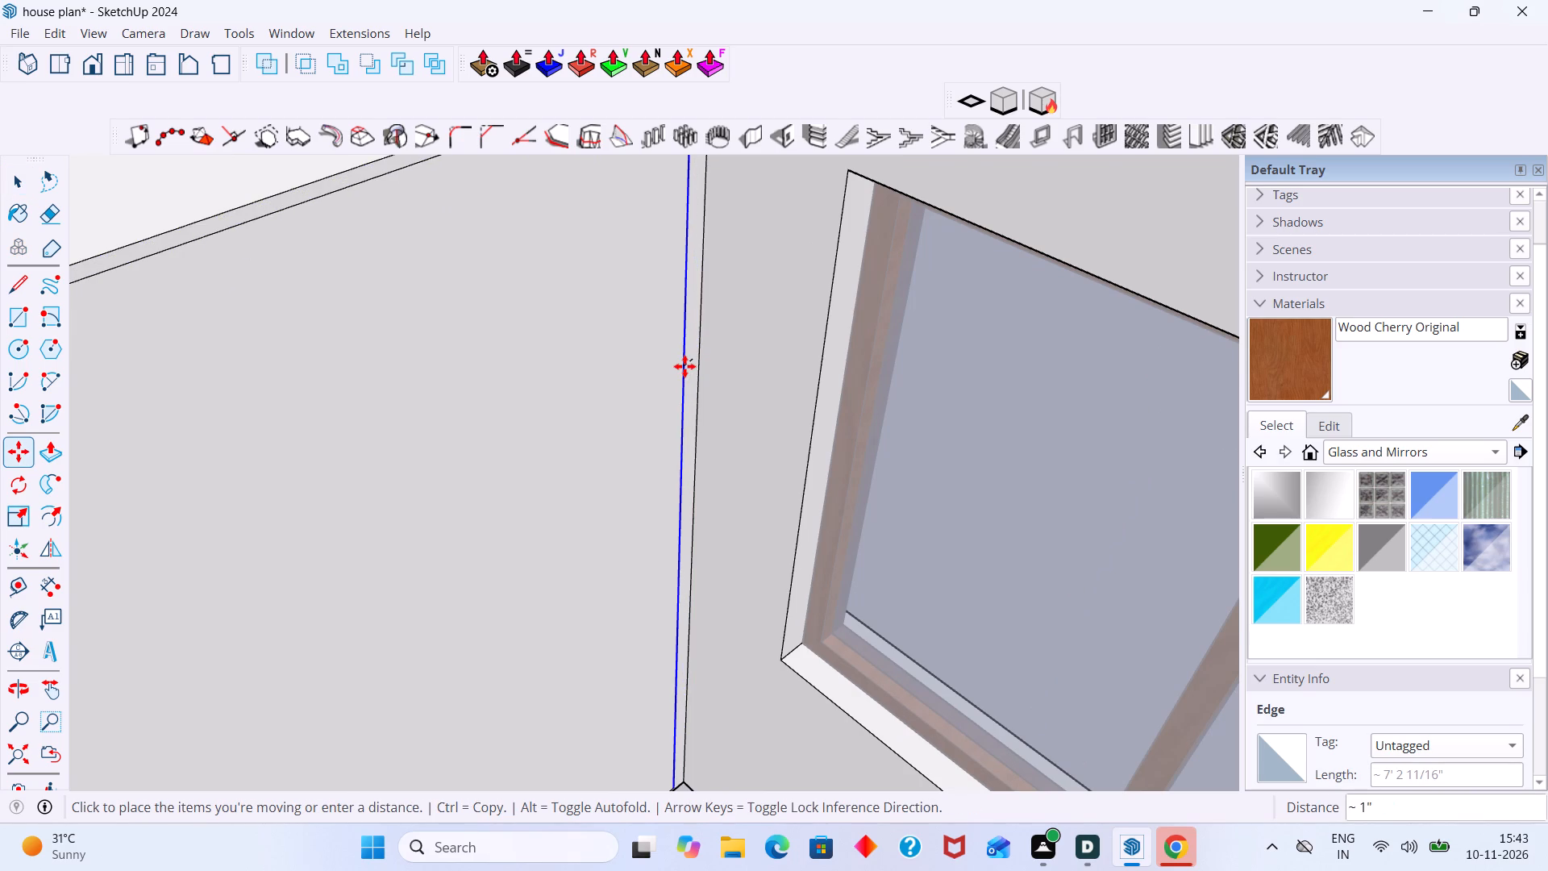
pyautogui.write('18')
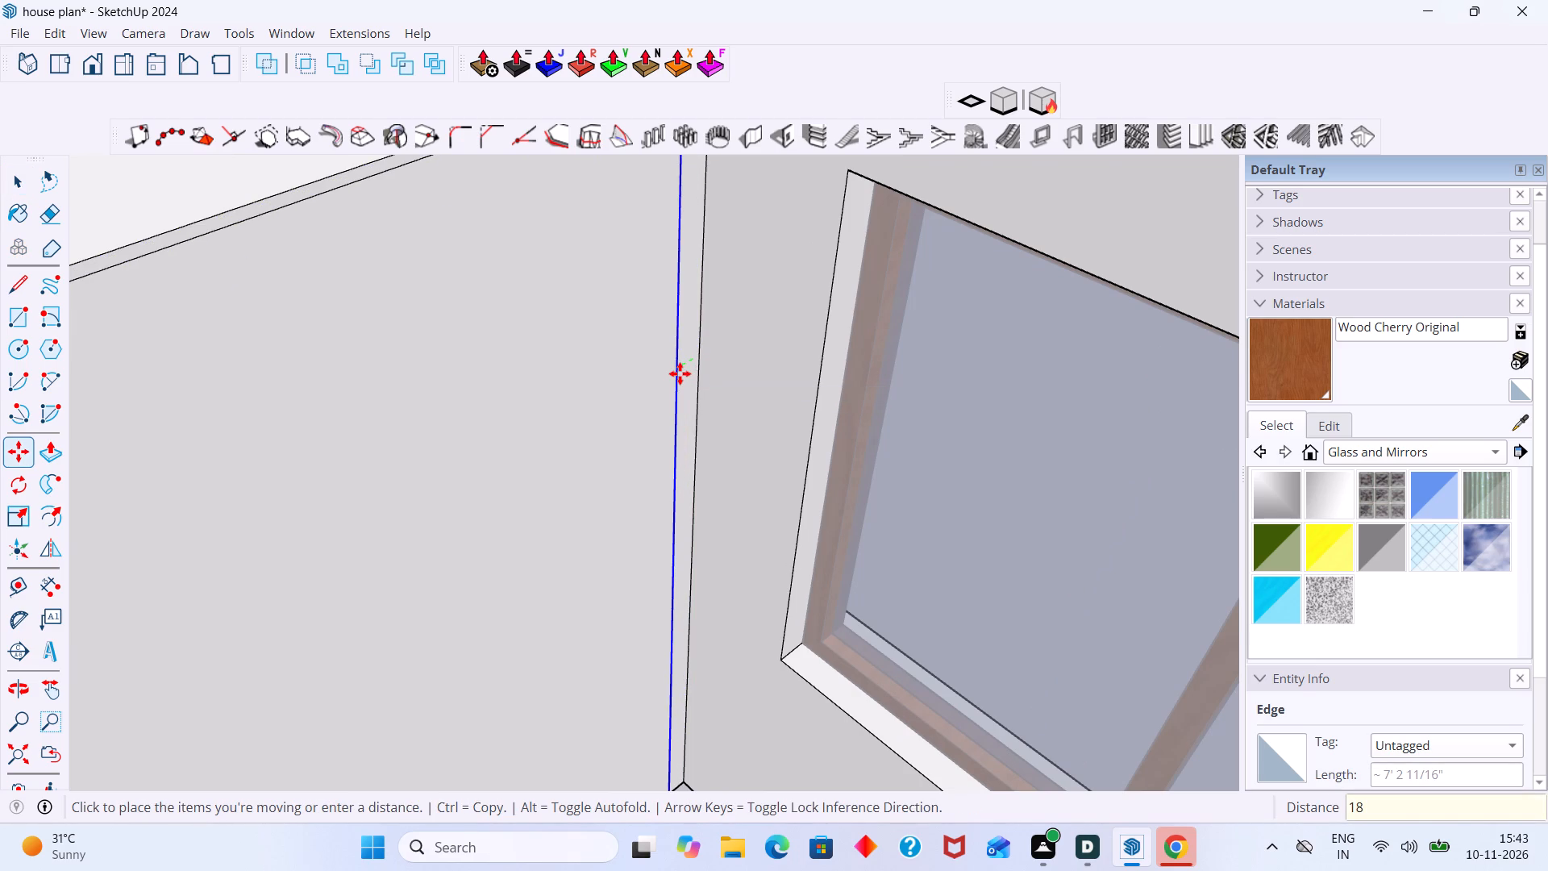
pyautogui.press(',')
pyautogui.press('BackSpace')
pyautogui.write('mm')
pyautogui.press('Return')
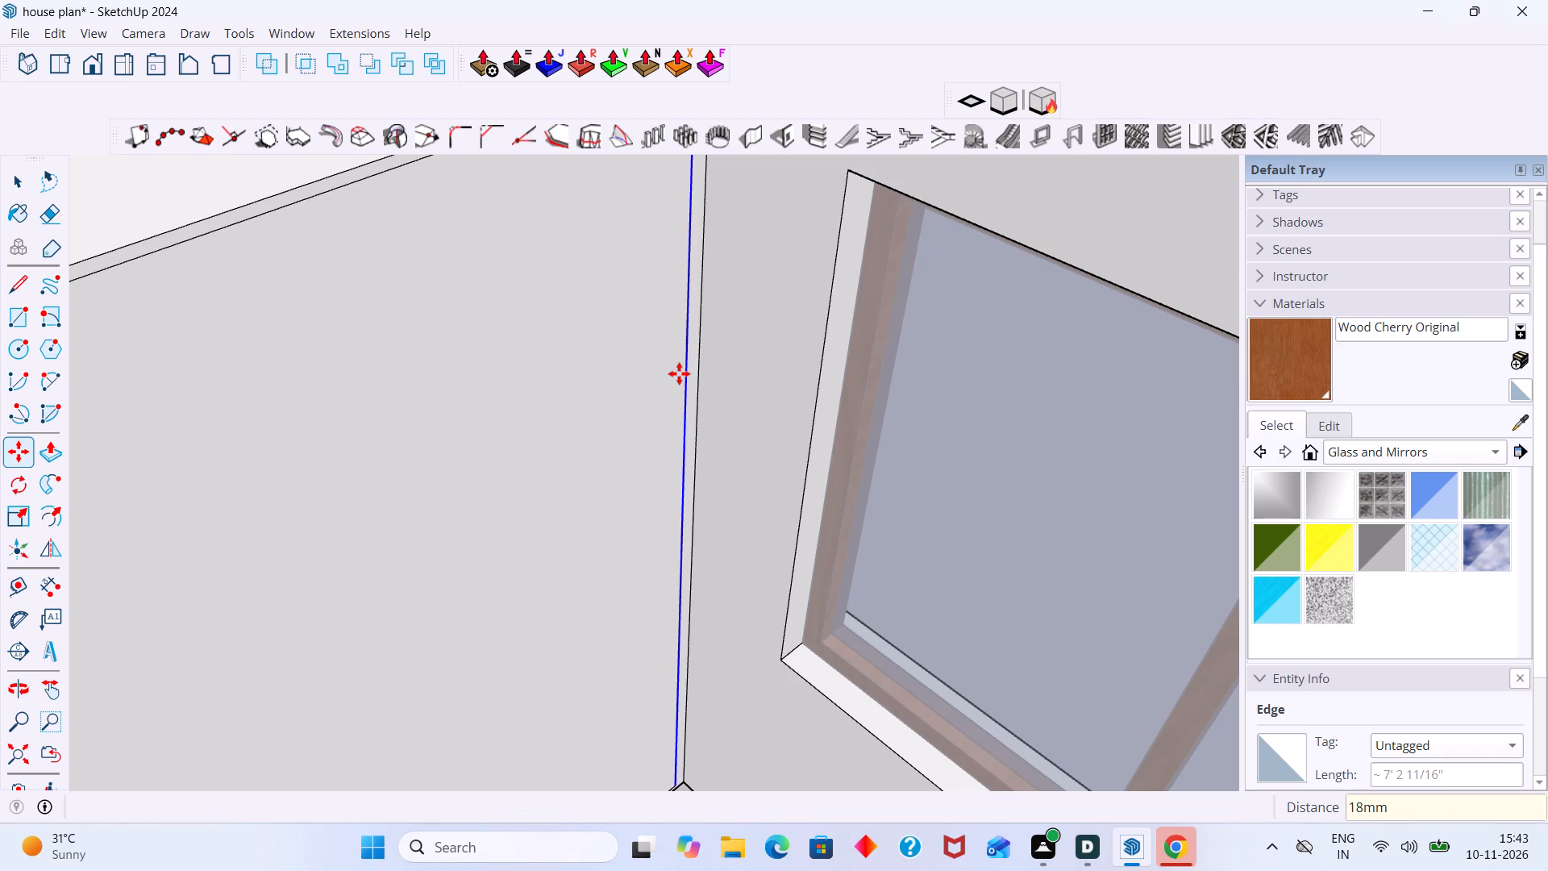
pyautogui.press('space')
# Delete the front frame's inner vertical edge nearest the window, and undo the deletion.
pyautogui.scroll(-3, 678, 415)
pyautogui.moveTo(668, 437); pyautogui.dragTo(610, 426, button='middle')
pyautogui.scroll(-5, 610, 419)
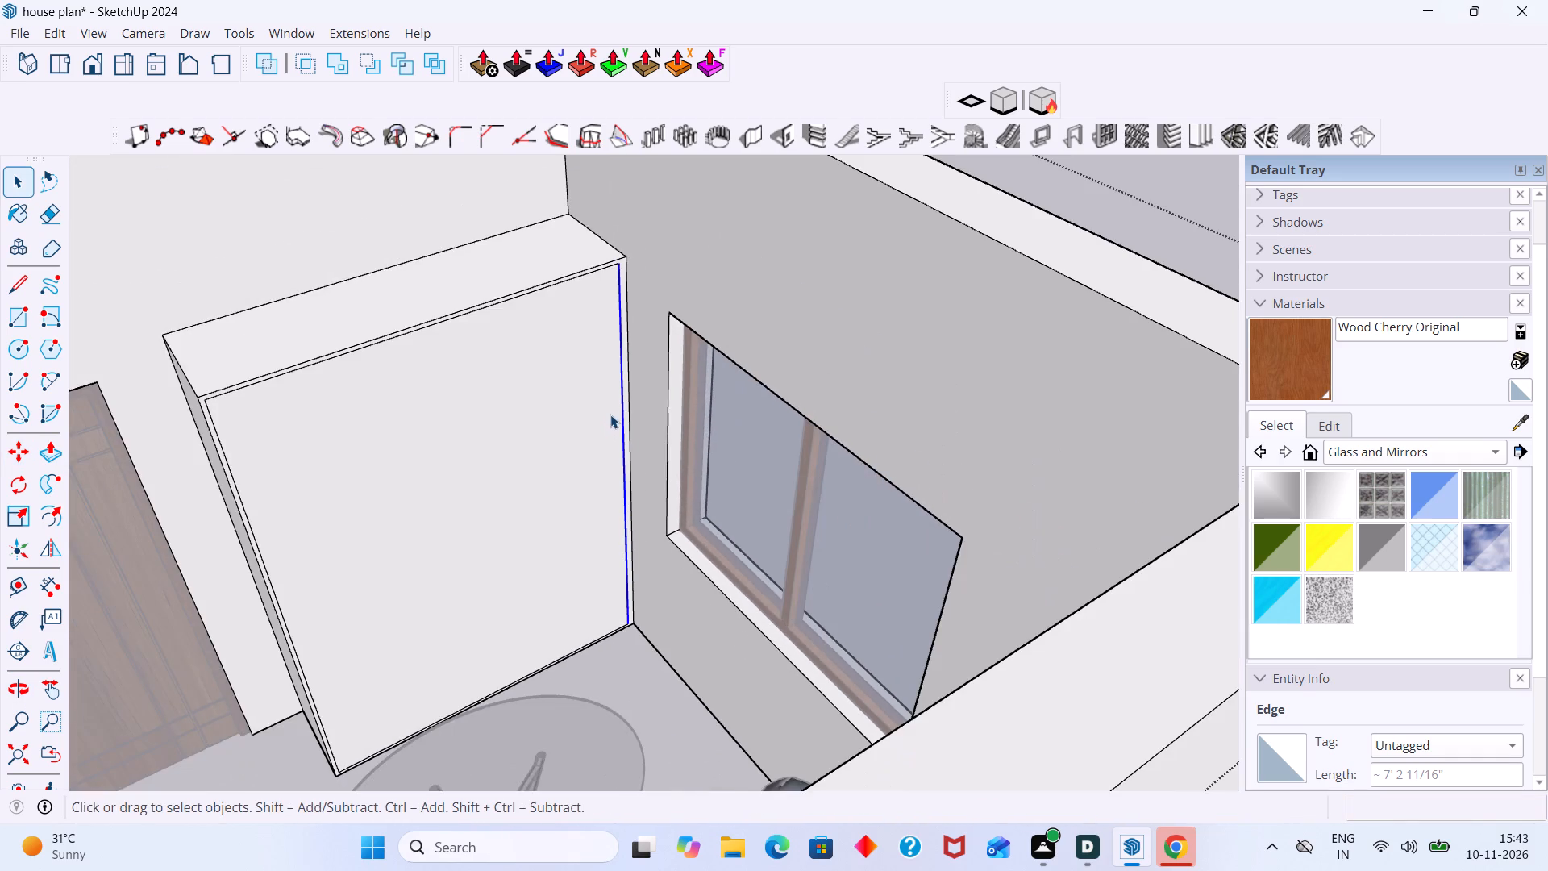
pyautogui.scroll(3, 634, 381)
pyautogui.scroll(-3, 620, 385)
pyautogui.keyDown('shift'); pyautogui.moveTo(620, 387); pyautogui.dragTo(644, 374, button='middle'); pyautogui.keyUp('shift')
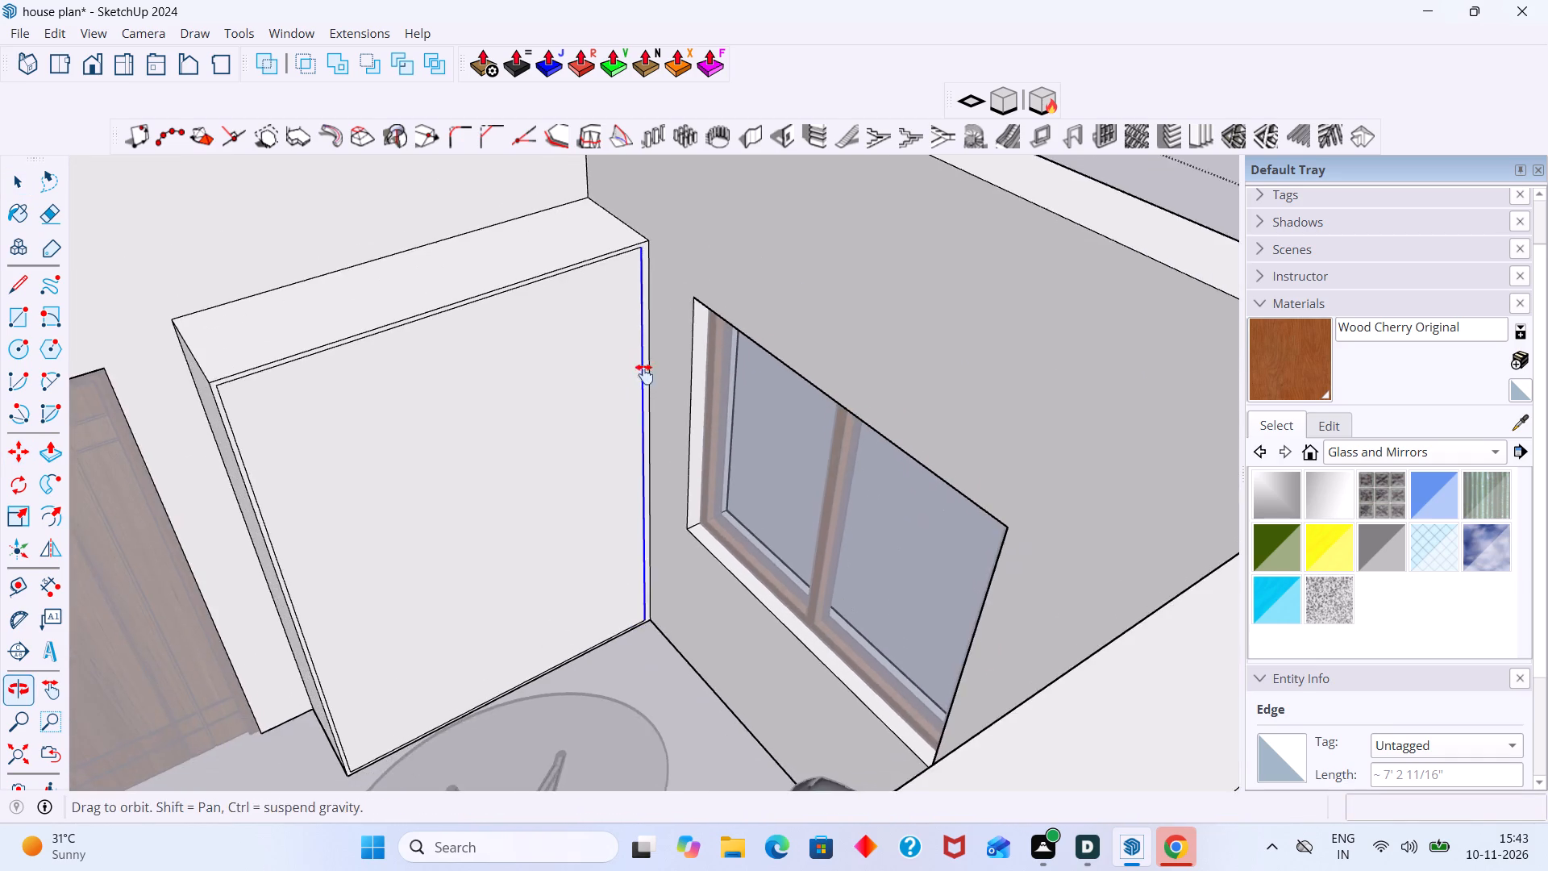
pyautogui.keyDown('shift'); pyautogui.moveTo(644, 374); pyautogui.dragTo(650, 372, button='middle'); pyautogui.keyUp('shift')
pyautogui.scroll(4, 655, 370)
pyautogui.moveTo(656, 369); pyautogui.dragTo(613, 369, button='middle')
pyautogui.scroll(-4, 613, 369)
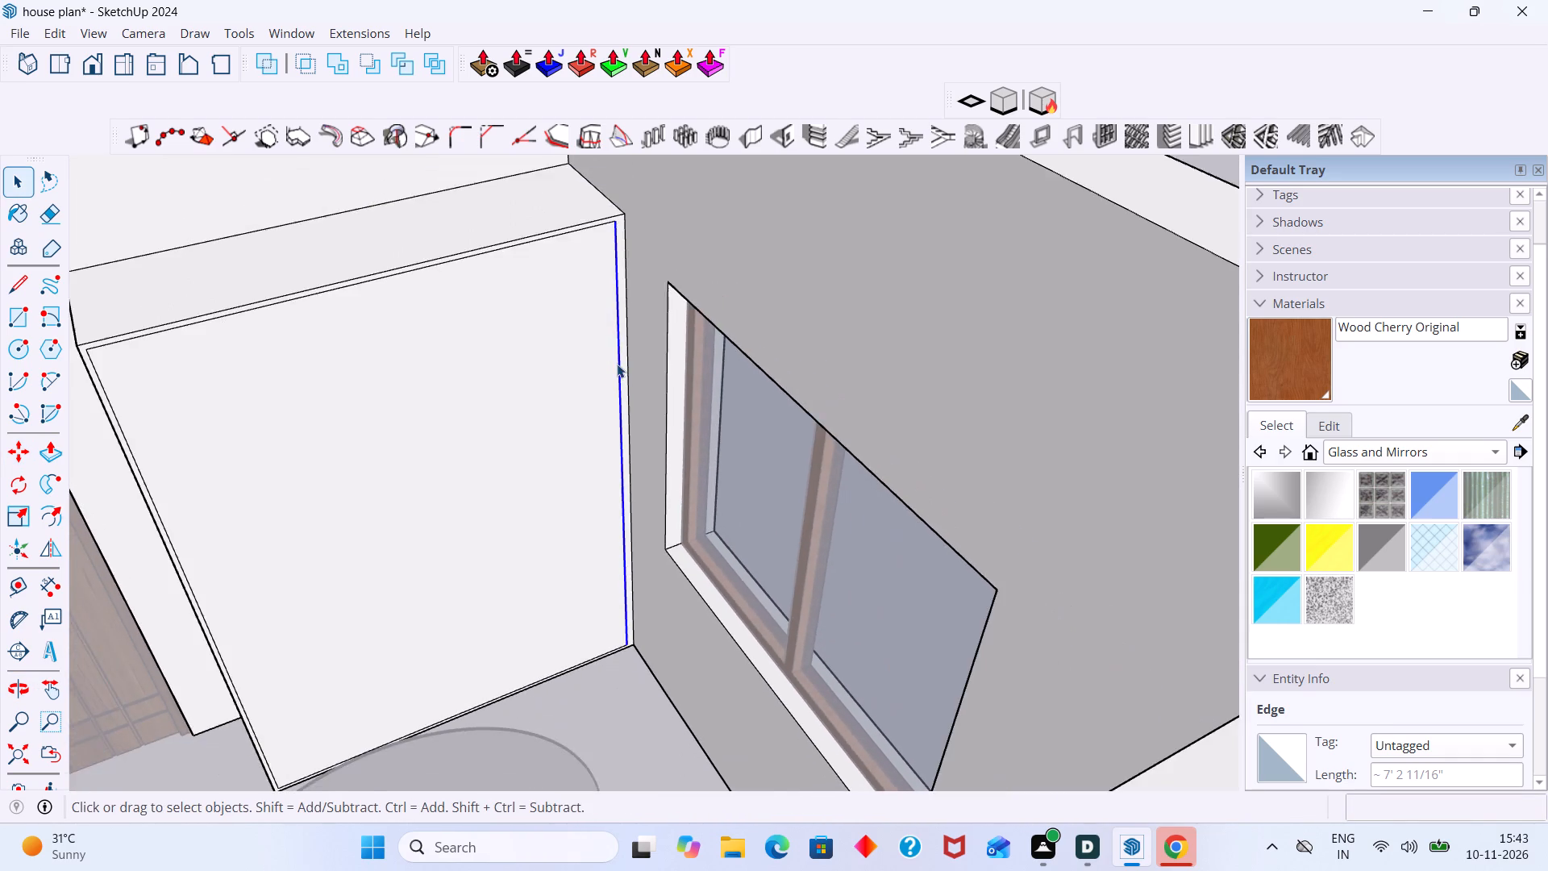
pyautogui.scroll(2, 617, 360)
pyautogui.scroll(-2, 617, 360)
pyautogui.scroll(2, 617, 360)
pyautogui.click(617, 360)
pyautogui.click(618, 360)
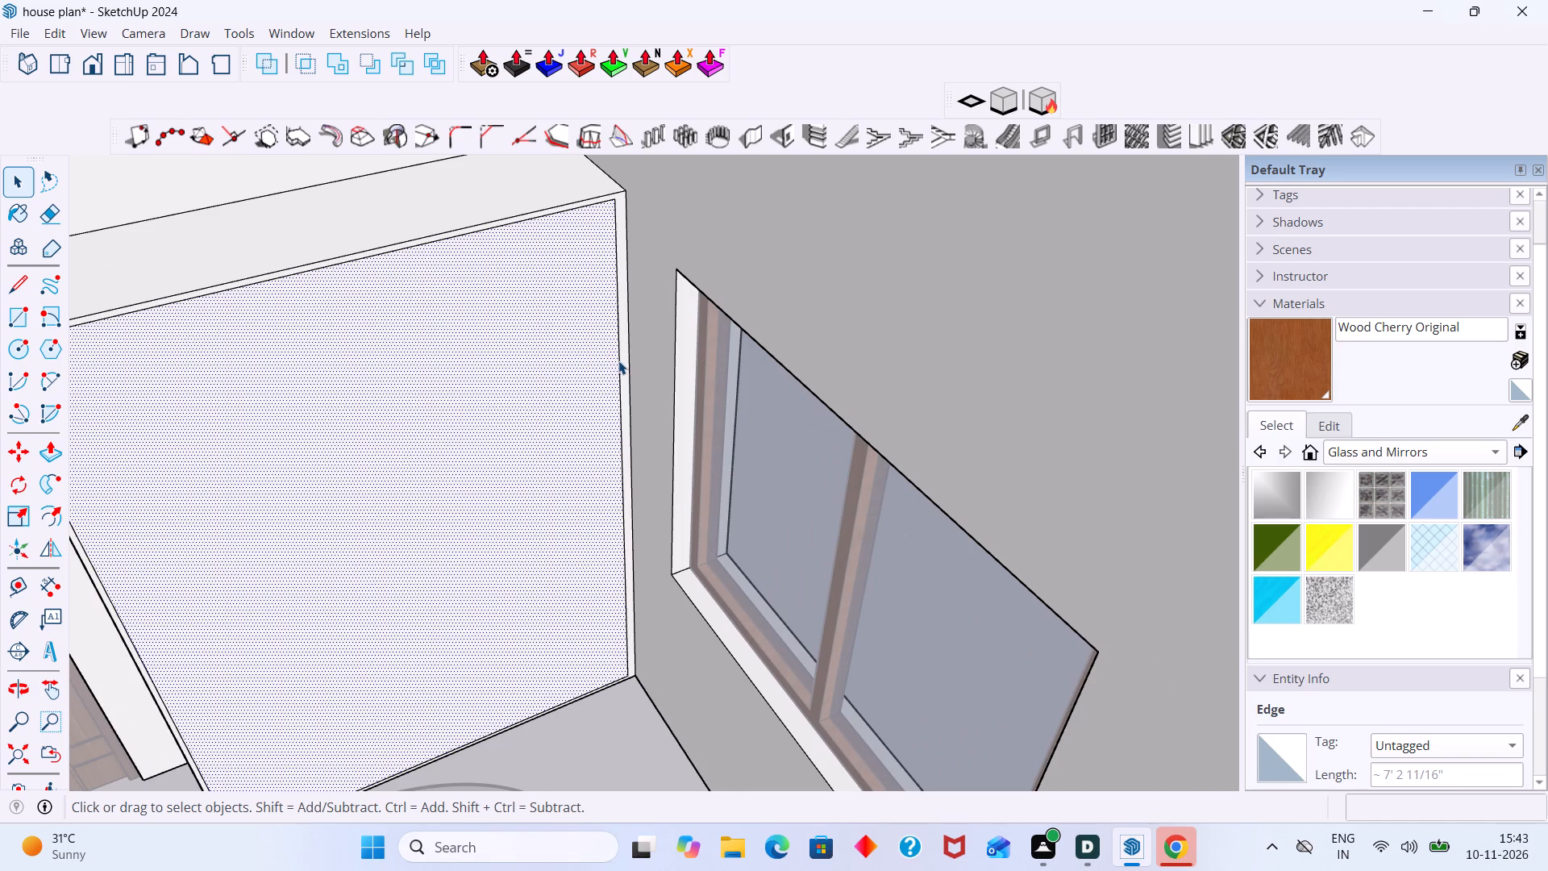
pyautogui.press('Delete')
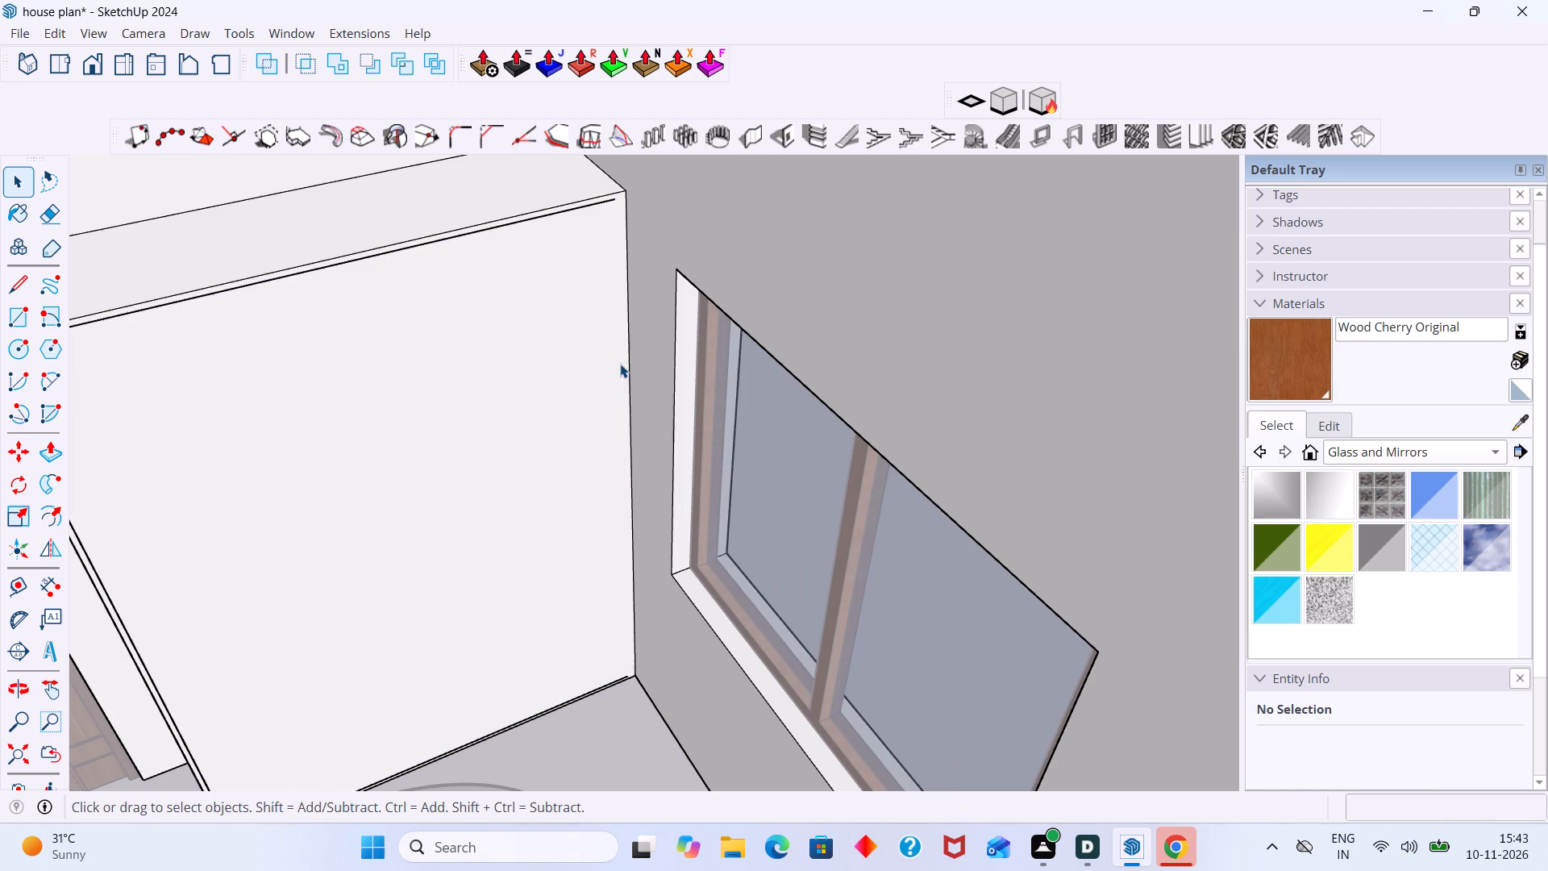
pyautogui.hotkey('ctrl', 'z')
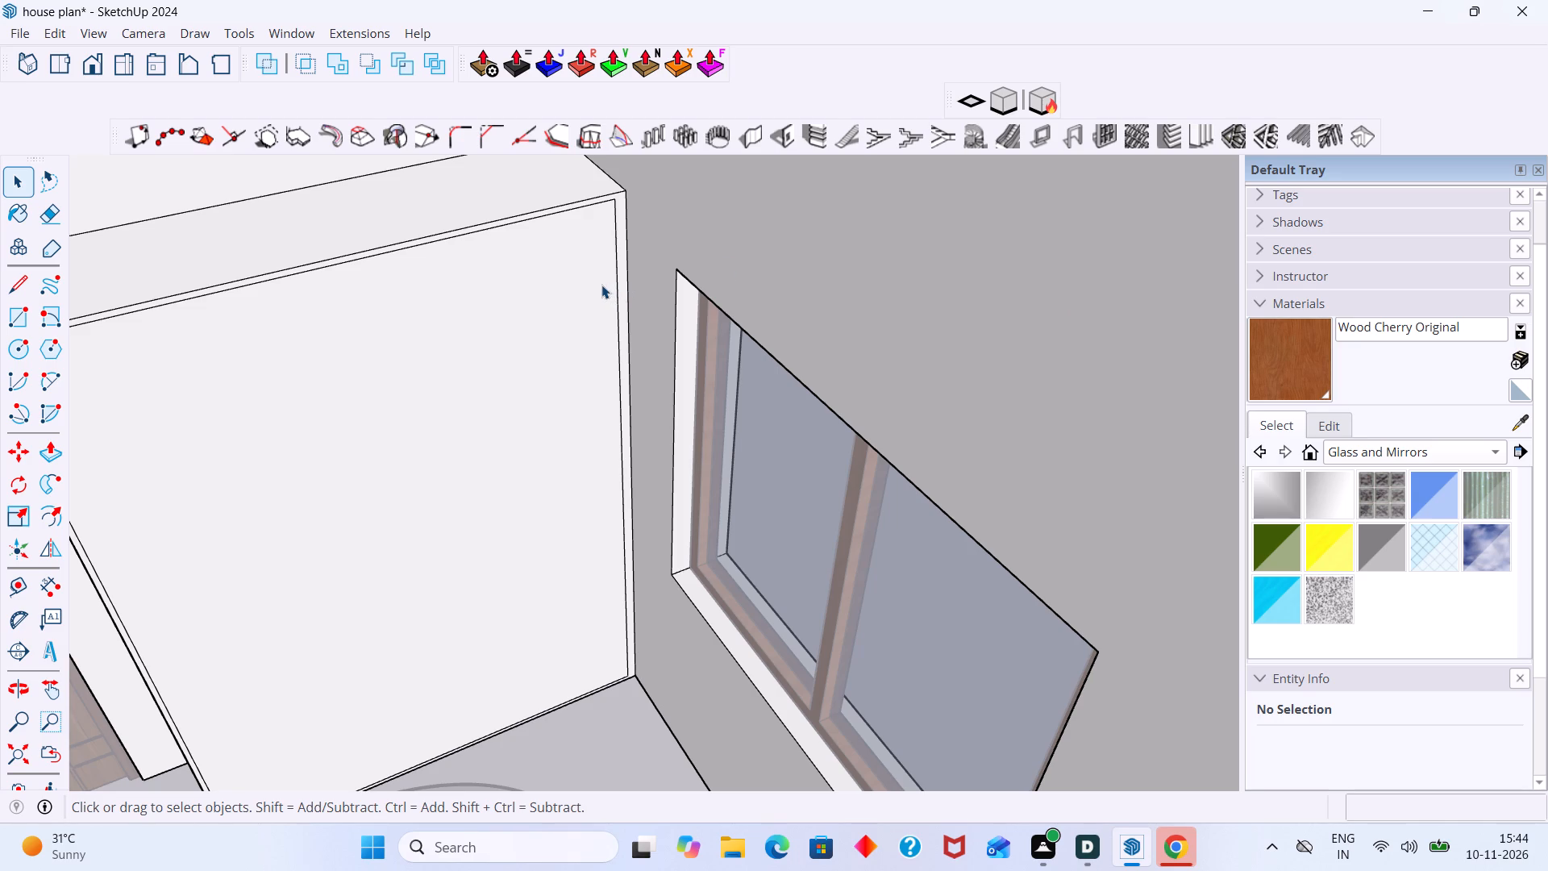
# Copy the front frame's inner vertical edge nearest the window 50 inches along the green axis.
pyautogui.scroll(-7, 606, 311)
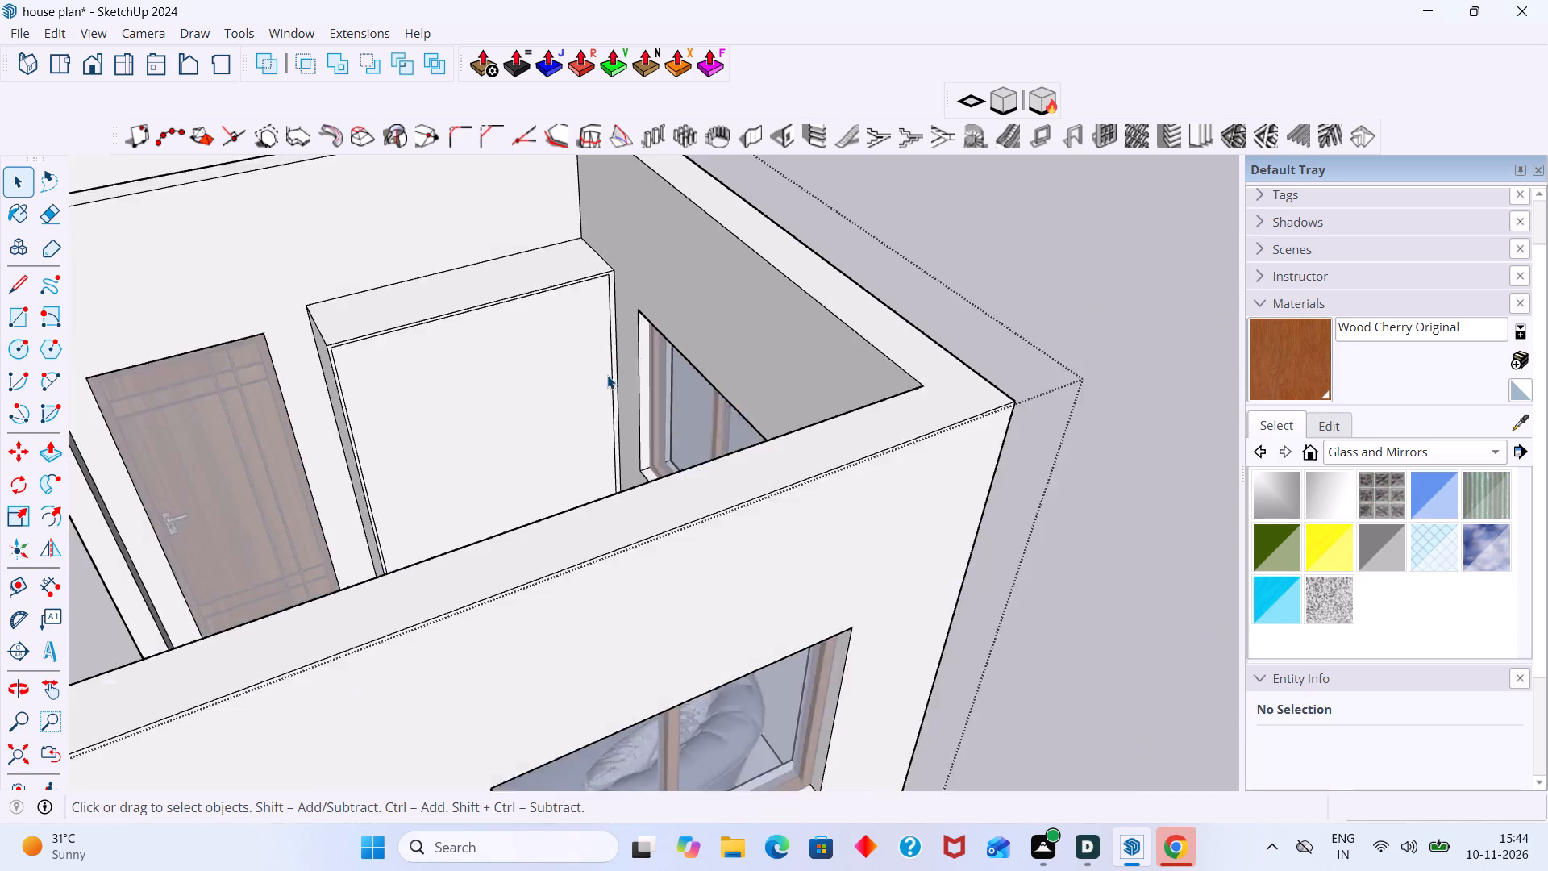
pyautogui.scroll(-4, 607, 375)
pyautogui.click(1056, 333)
pyautogui.scroll(13, 708, 374)
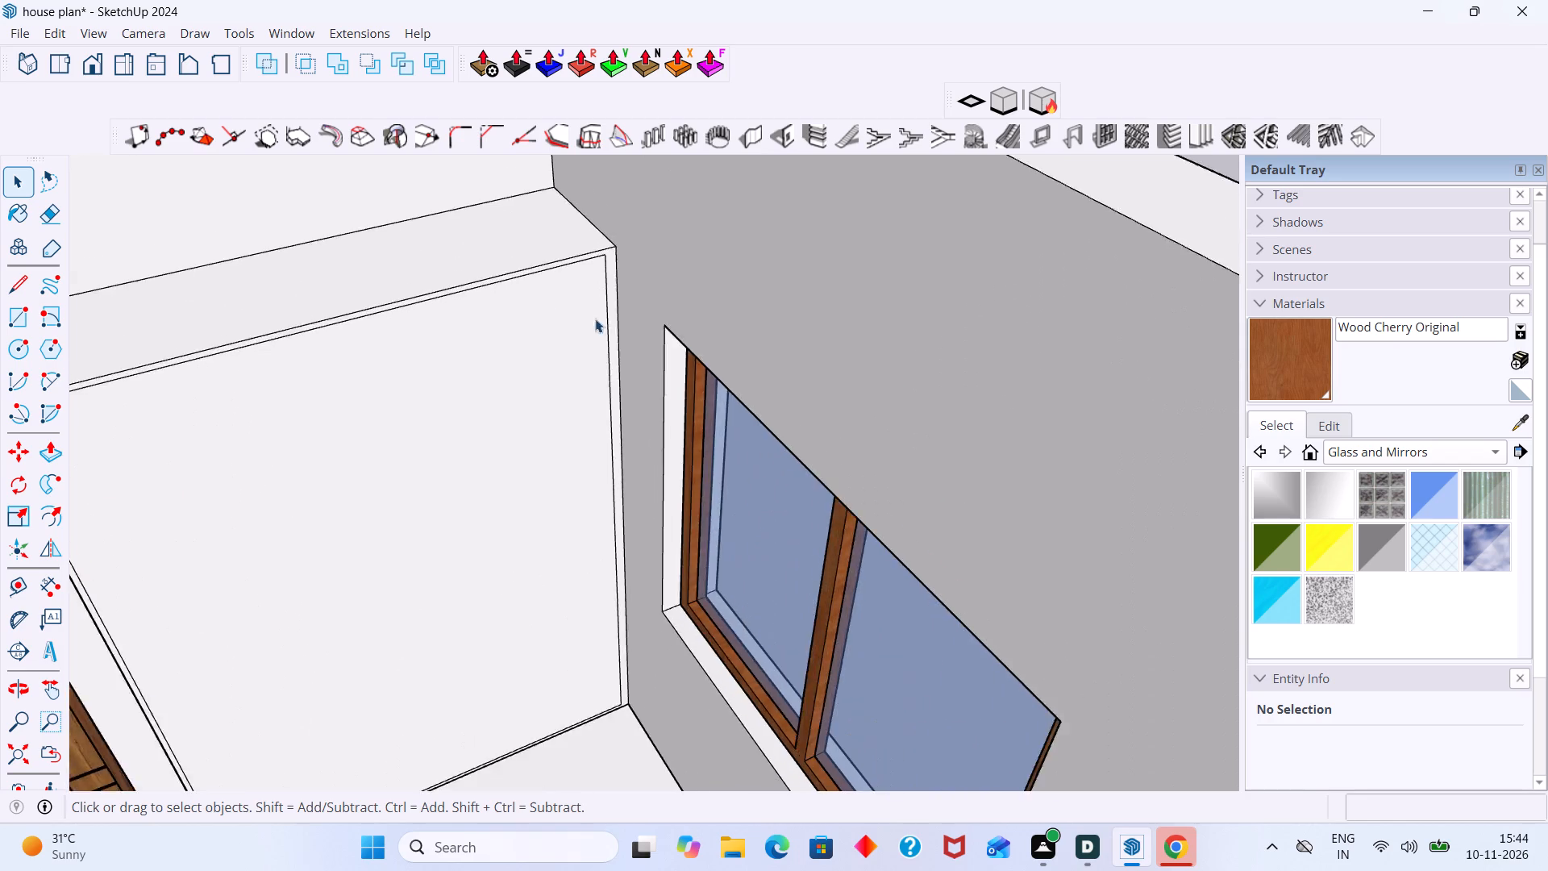
pyautogui.scroll(3, 595, 319)
pyautogui.click(618, 329)
pyautogui.click(618, 329)
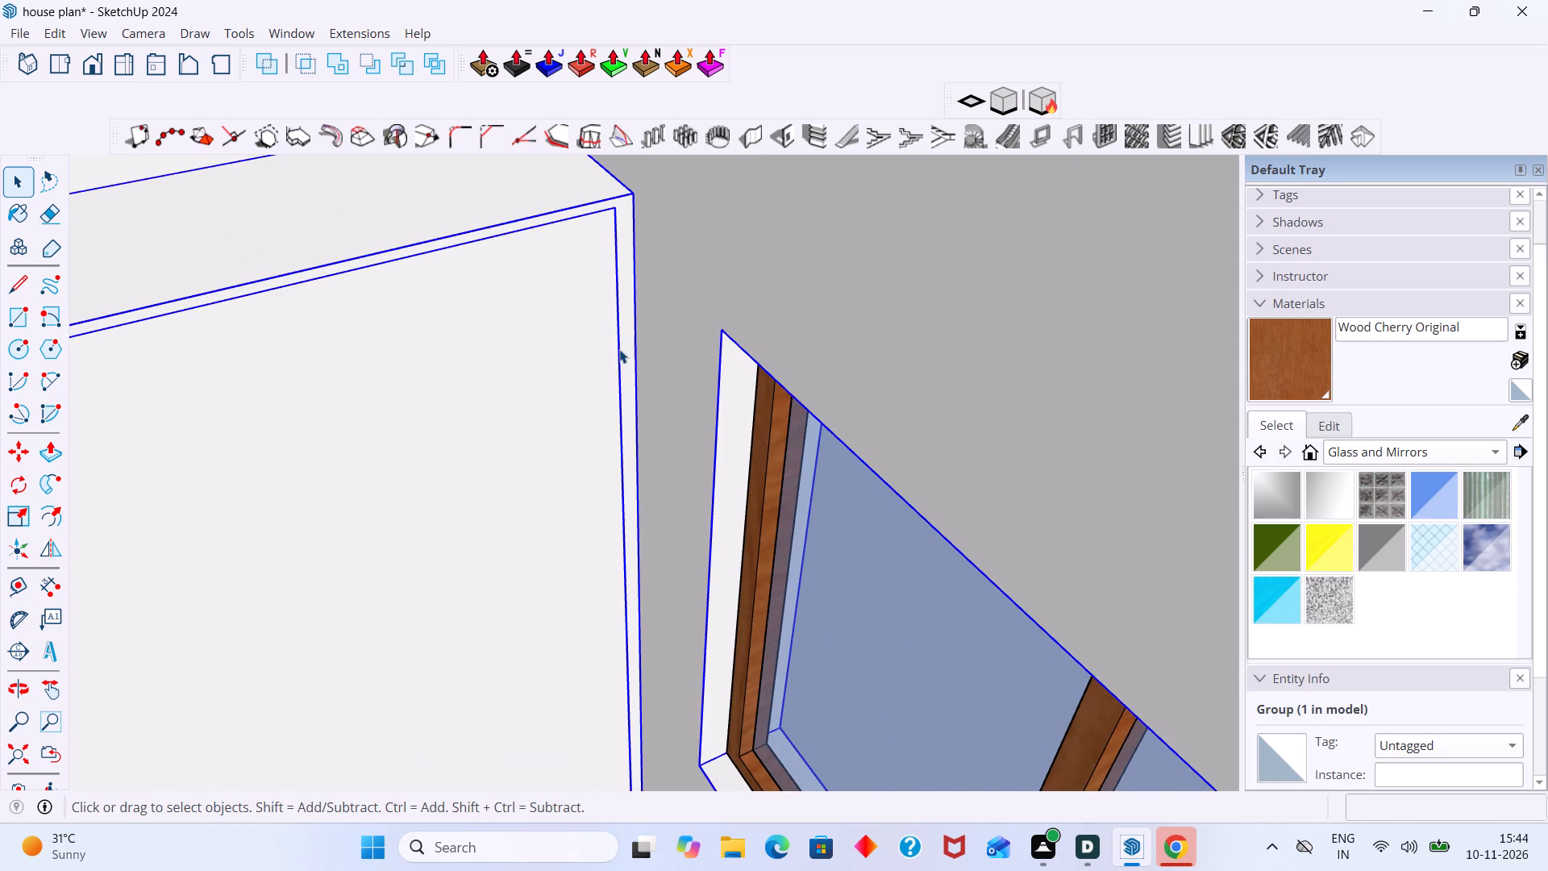
pyautogui.doubleClick(619, 349)
pyautogui.click(614, 369)
pyautogui.click(621, 377)
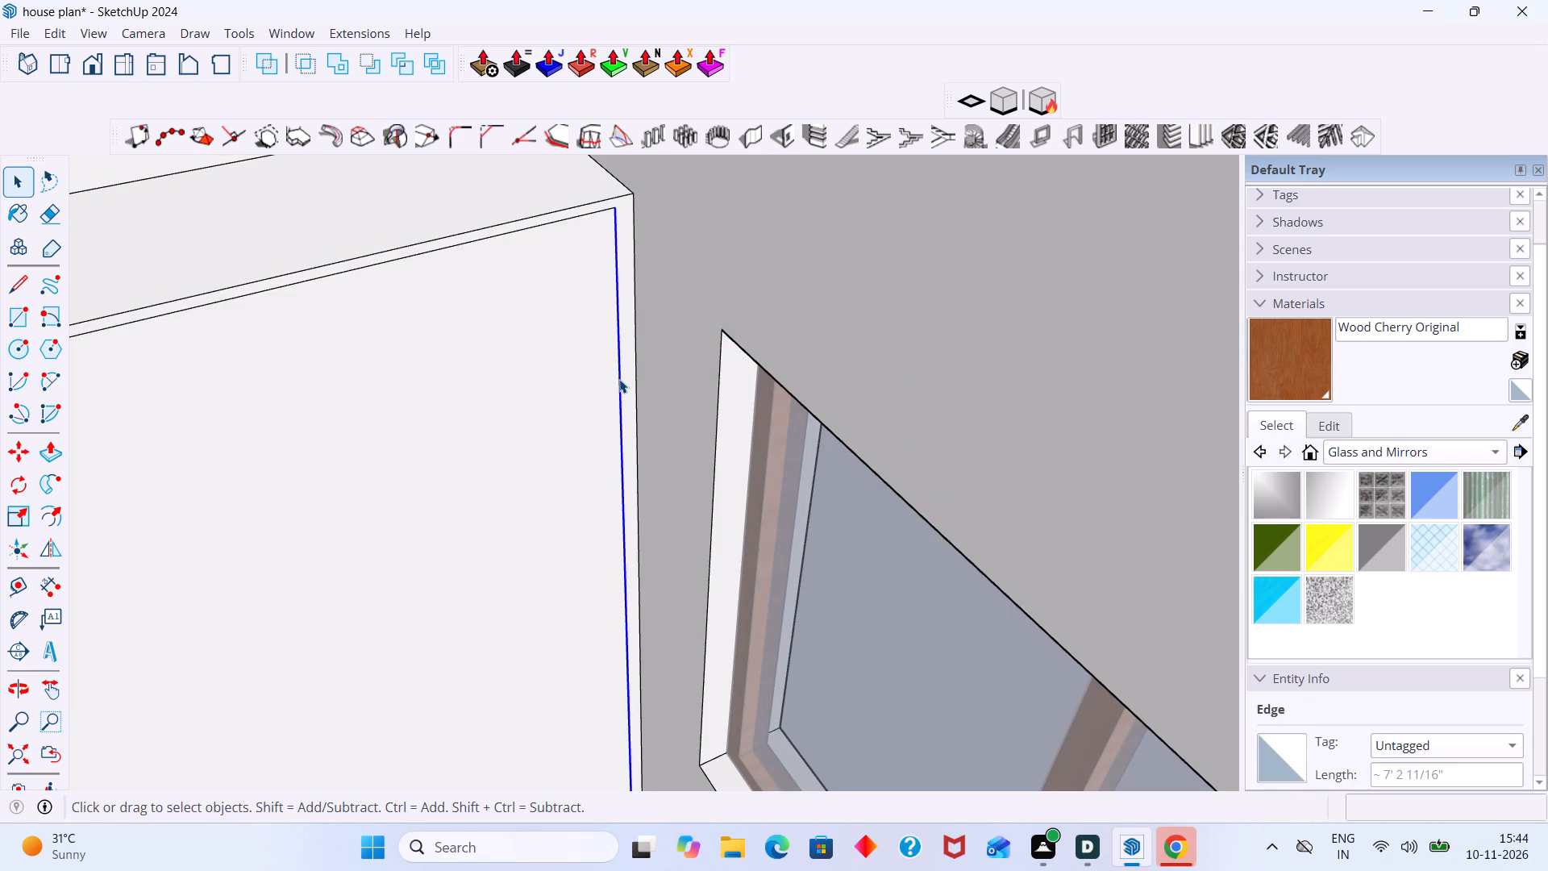
pyautogui.press('m')
pyautogui.click(618, 379)
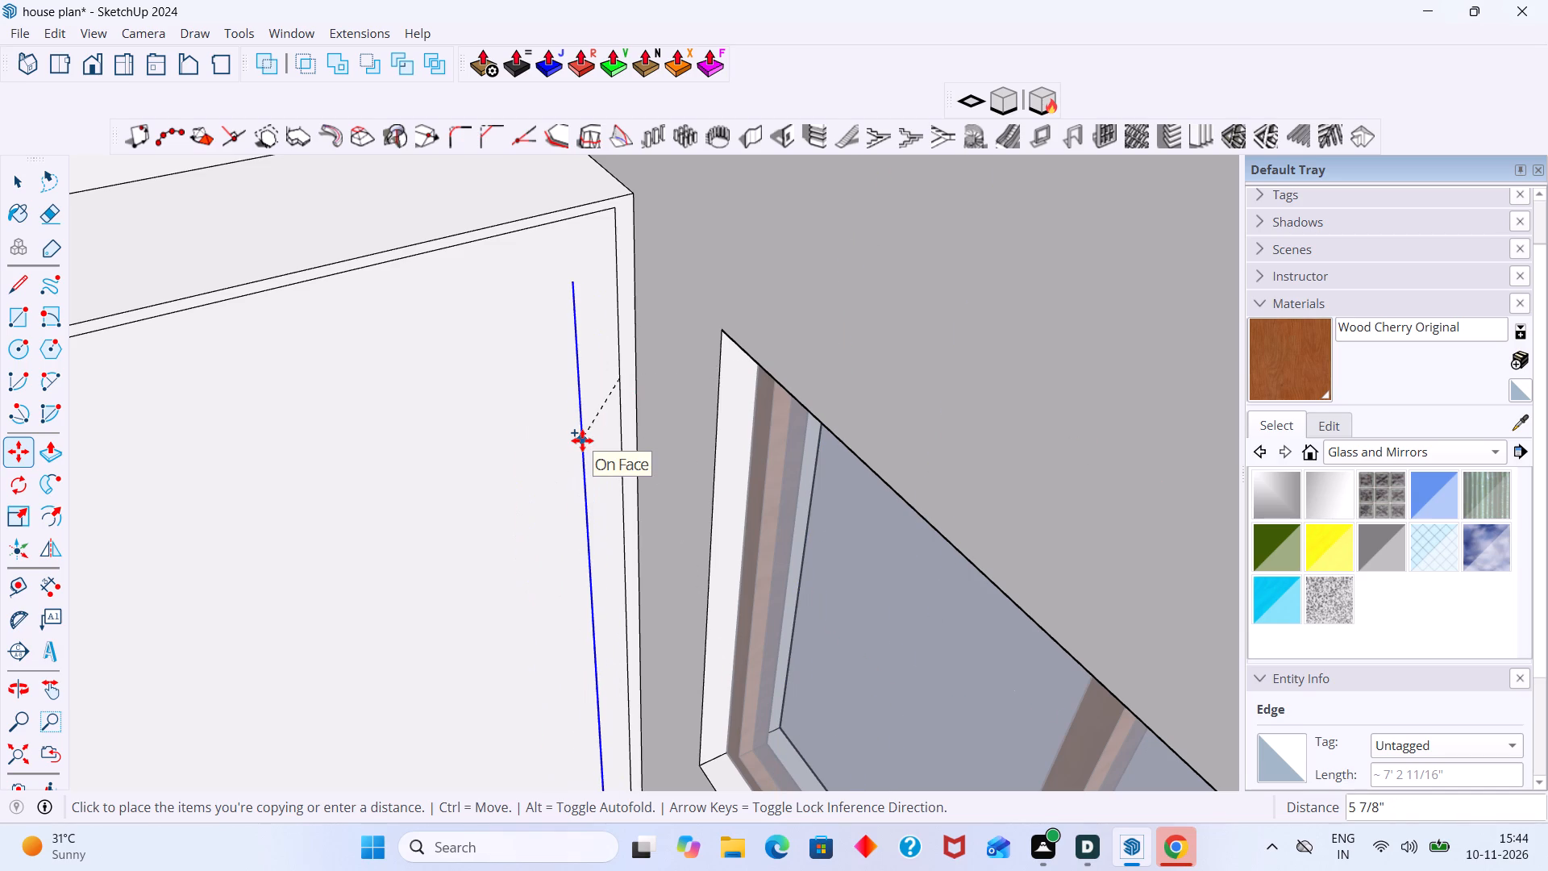
pyautogui.press('Left')
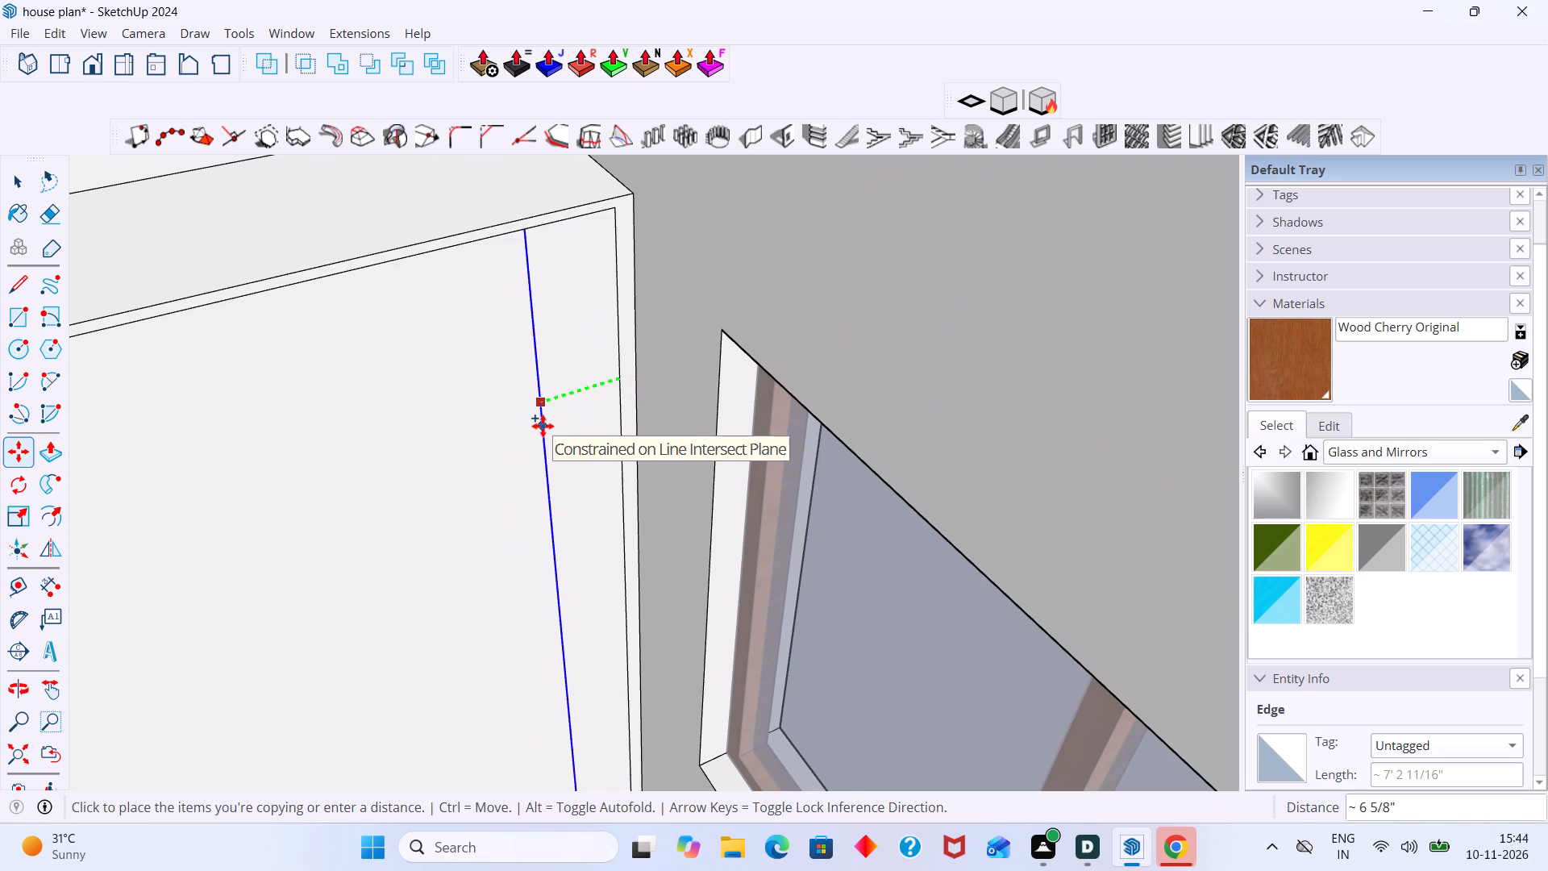
pyautogui.write('50')
pyautogui.press('Return')
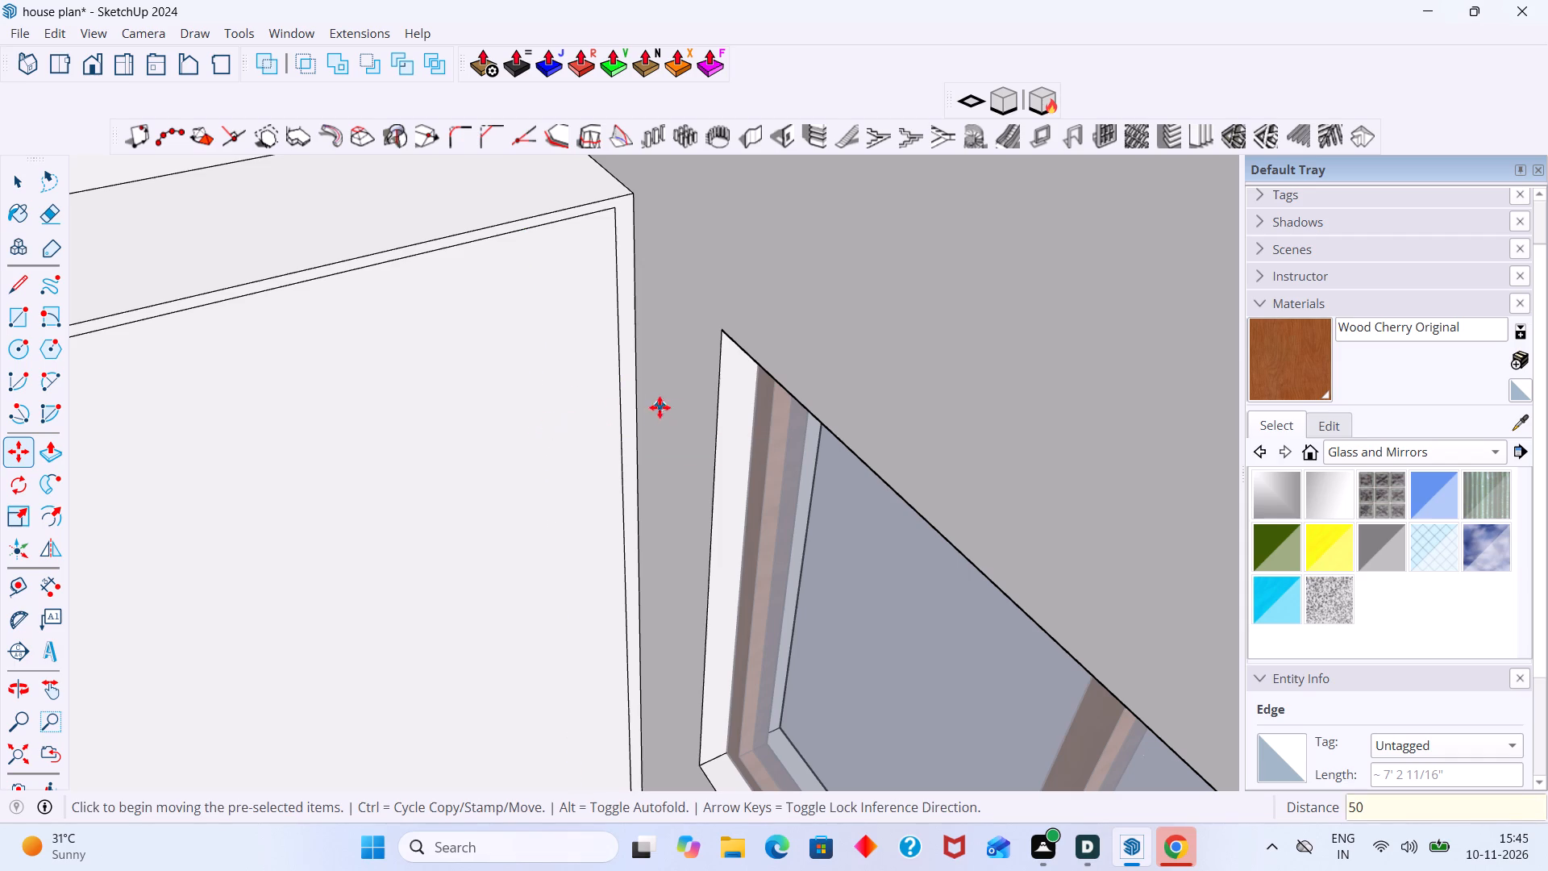
# Copy the TV unit block's outer front vertical edge nearest the window 50 mm inward along the front face.
pyautogui.click(636, 414)
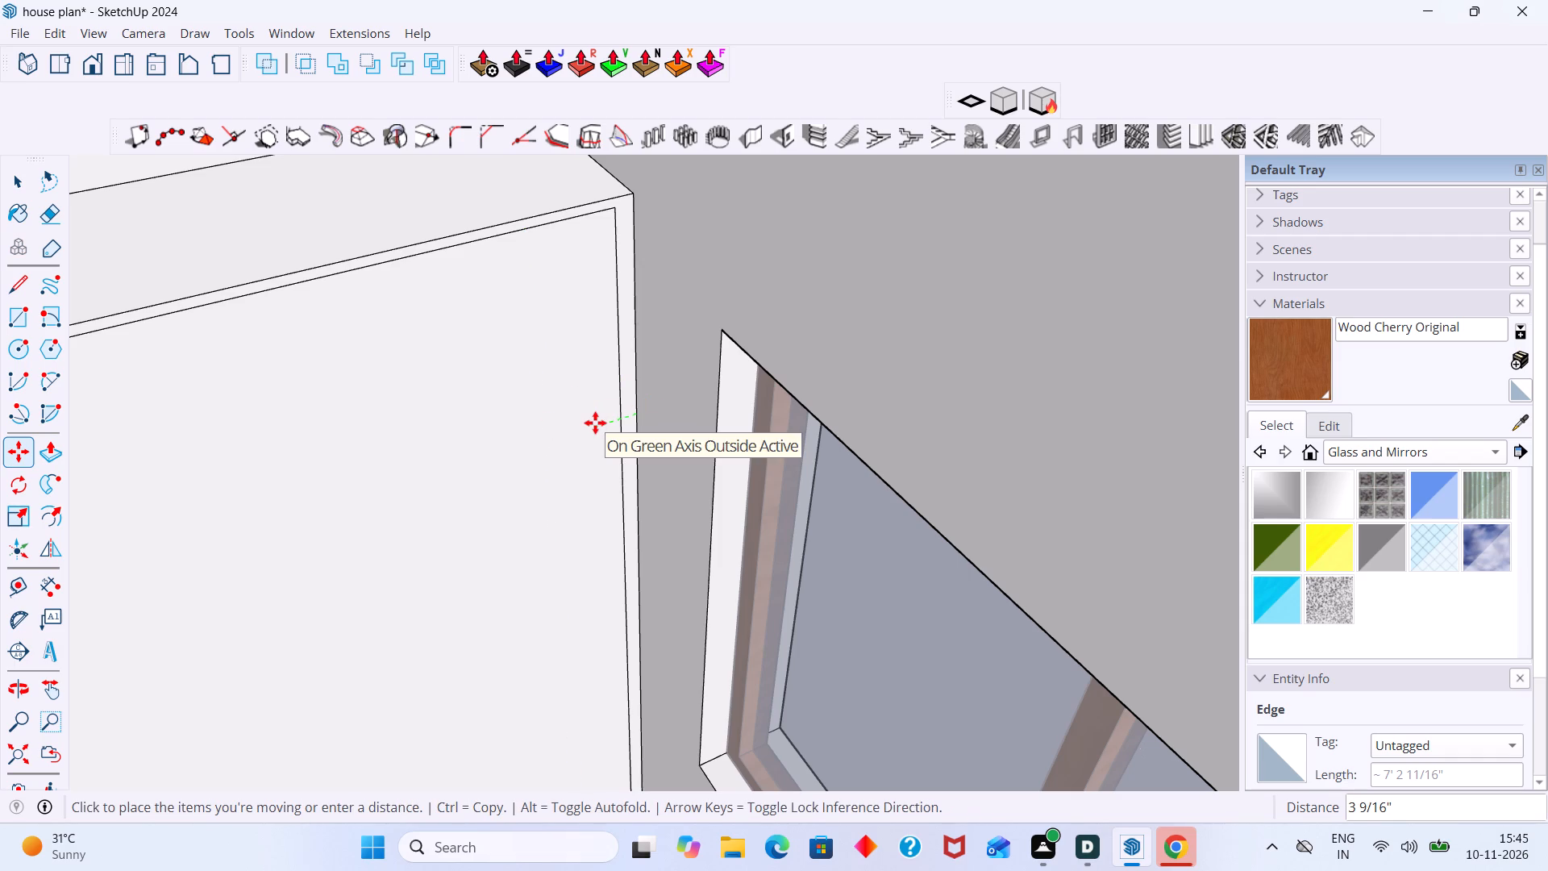
pyautogui.press('space')
pyautogui.click(635, 421)
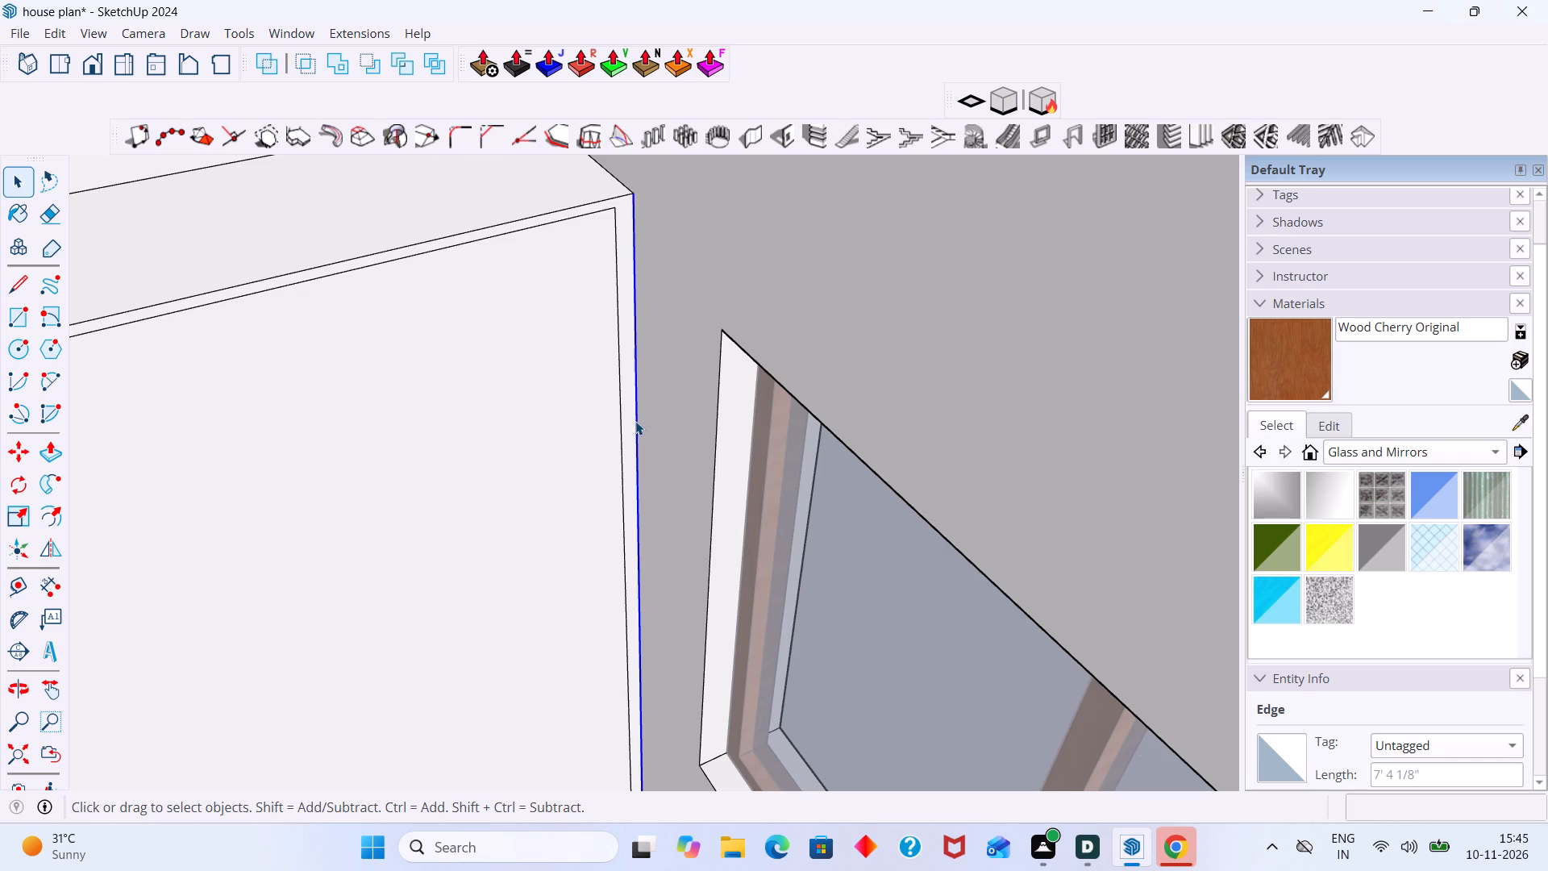
pyautogui.press('m')
pyautogui.click(635, 421)
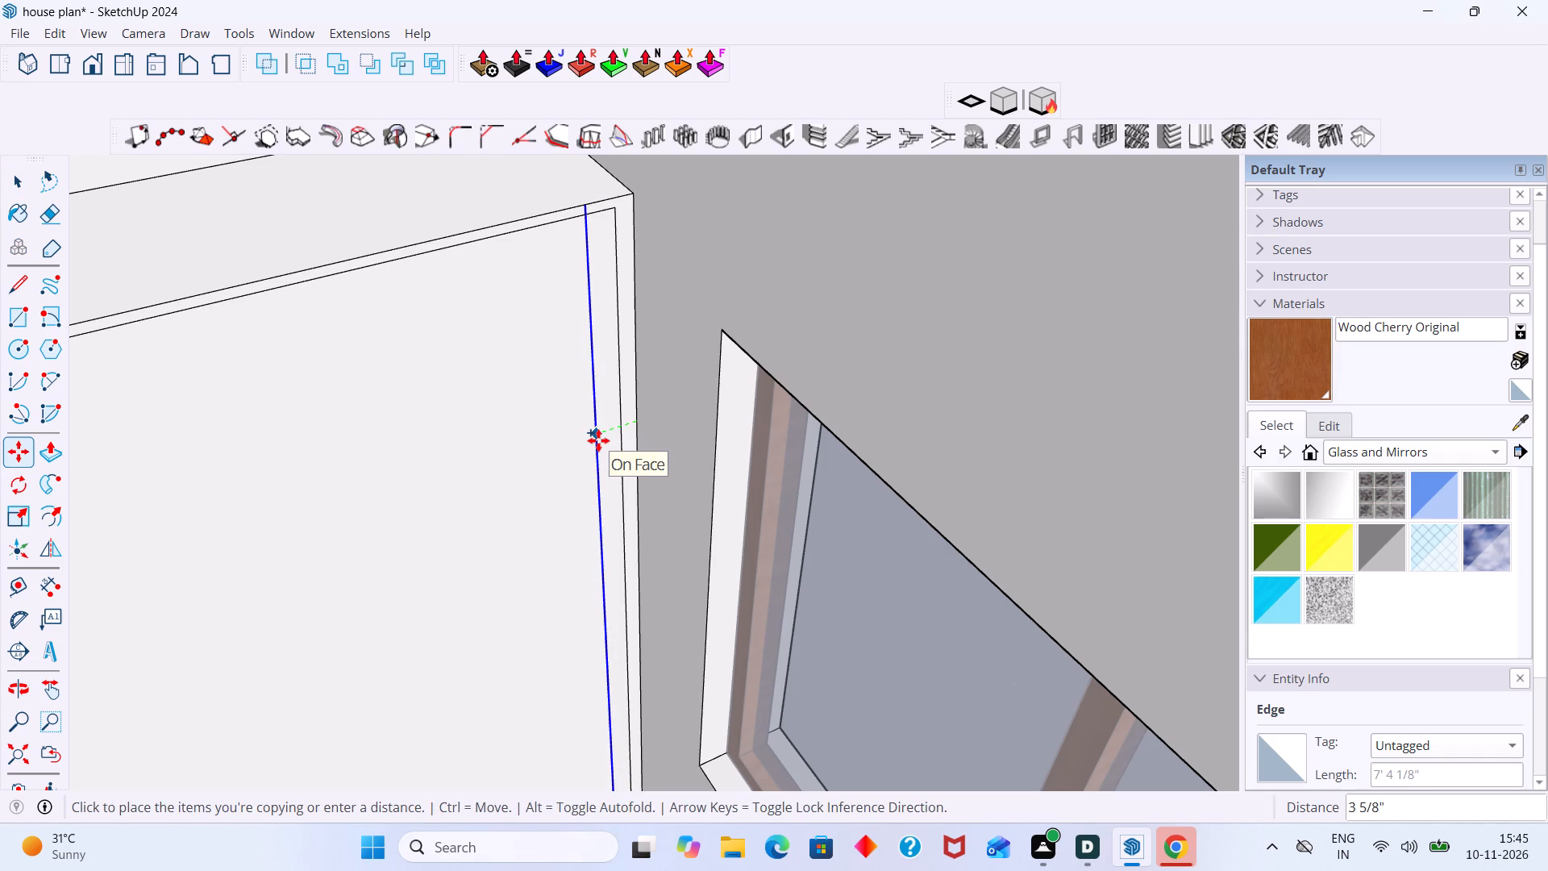
pyautogui.write('50')
pyautogui.write('mm')
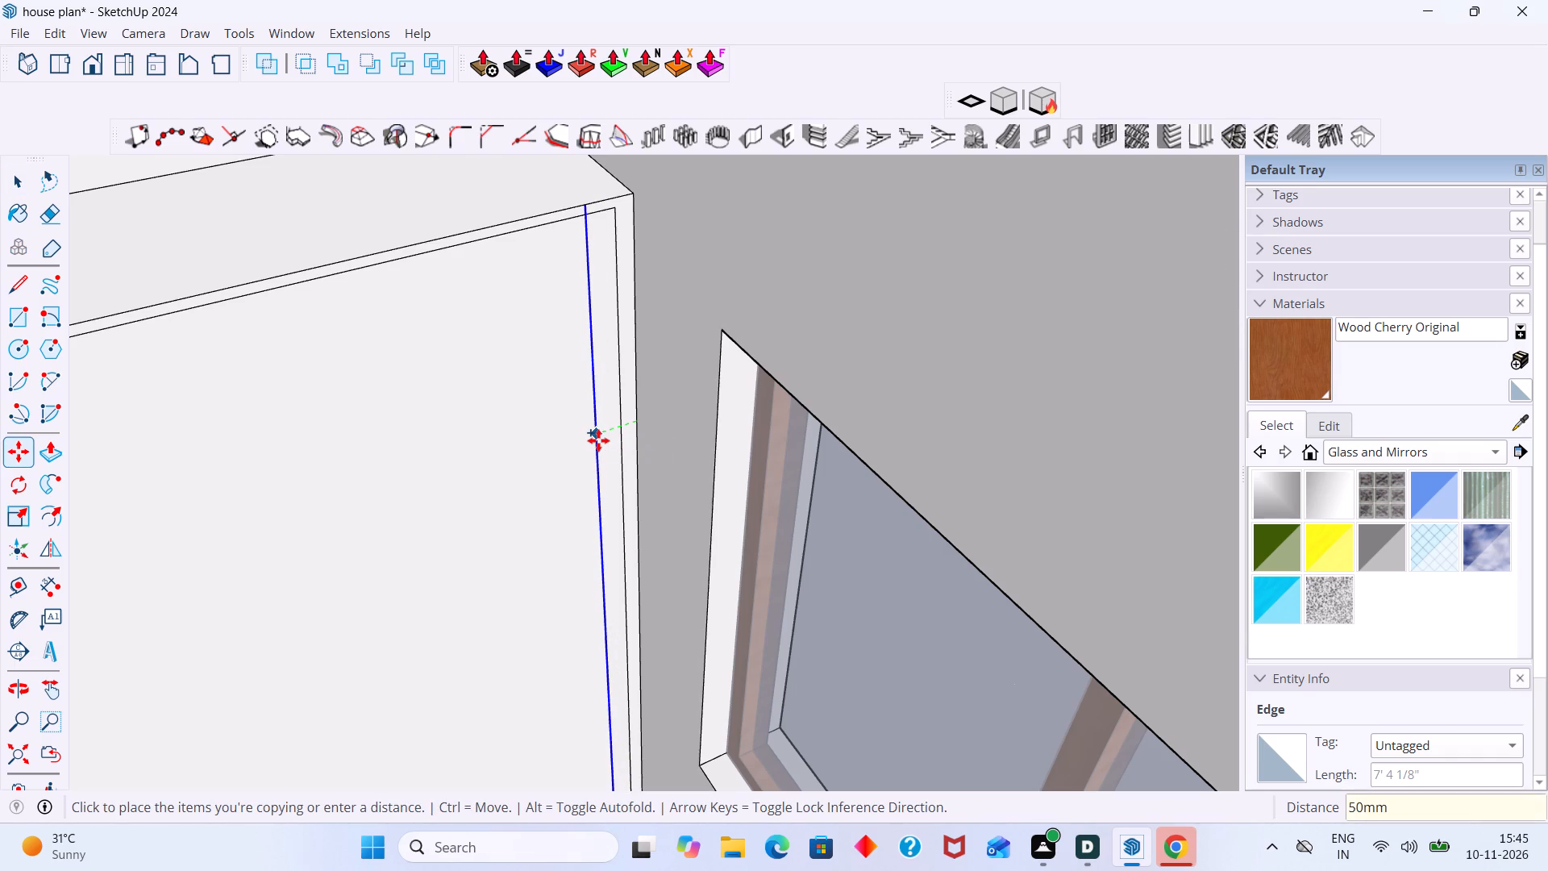
pyautogui.press('Return')
pyautogui.press('space')
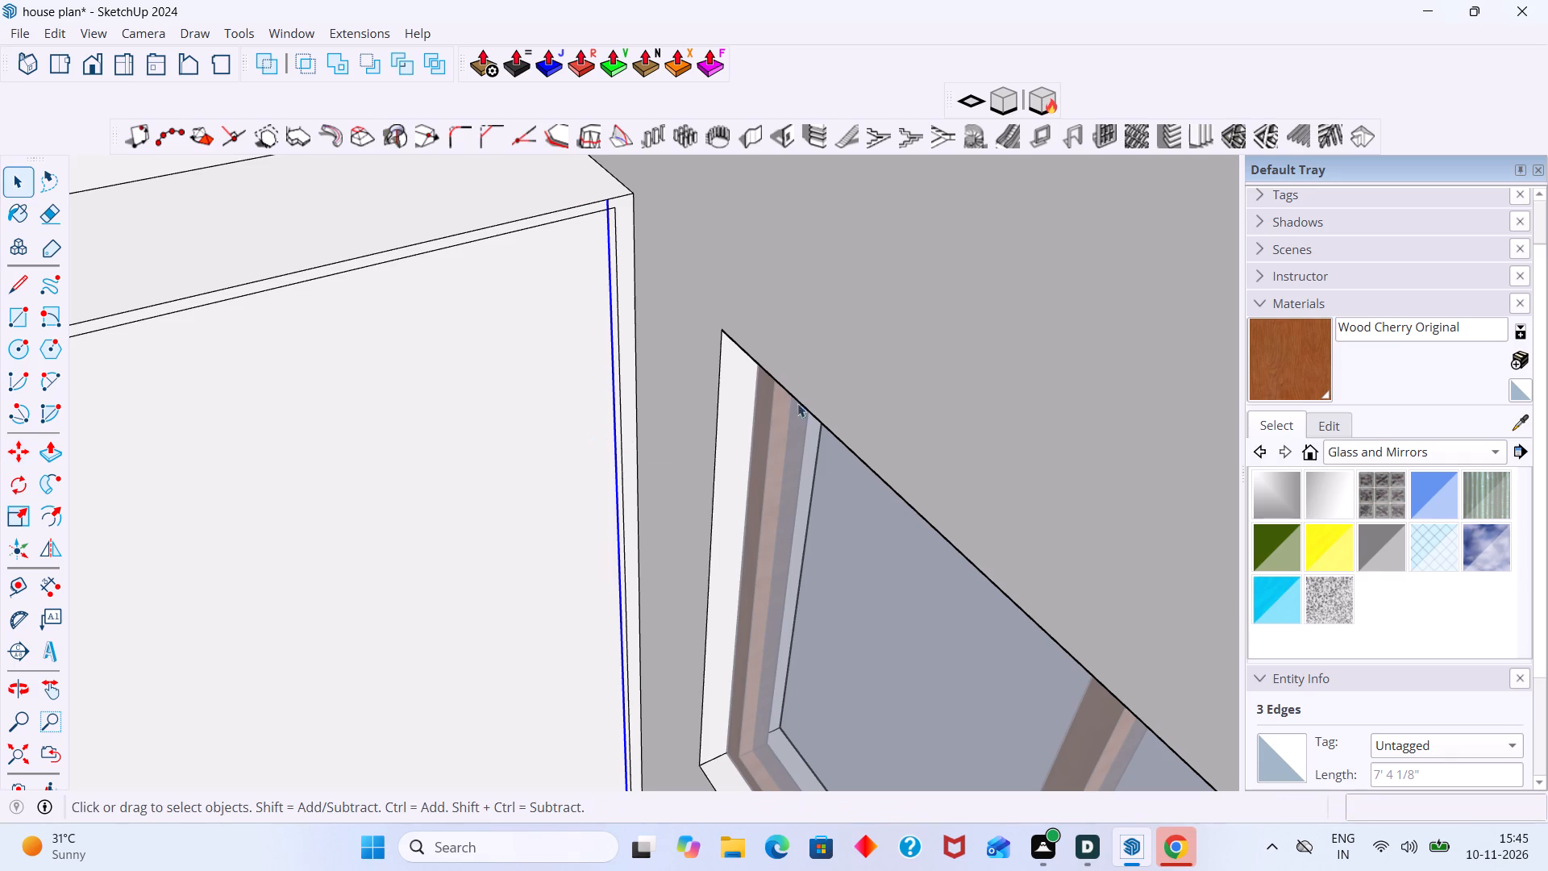
pyautogui.scroll(-13, 818, 393)
pyautogui.click(1207, 173)
# Delete the old inner frame edge lying between the block's outer edge and the 50 mm copy on the window side.
pyautogui.scroll(7, 930, 334)
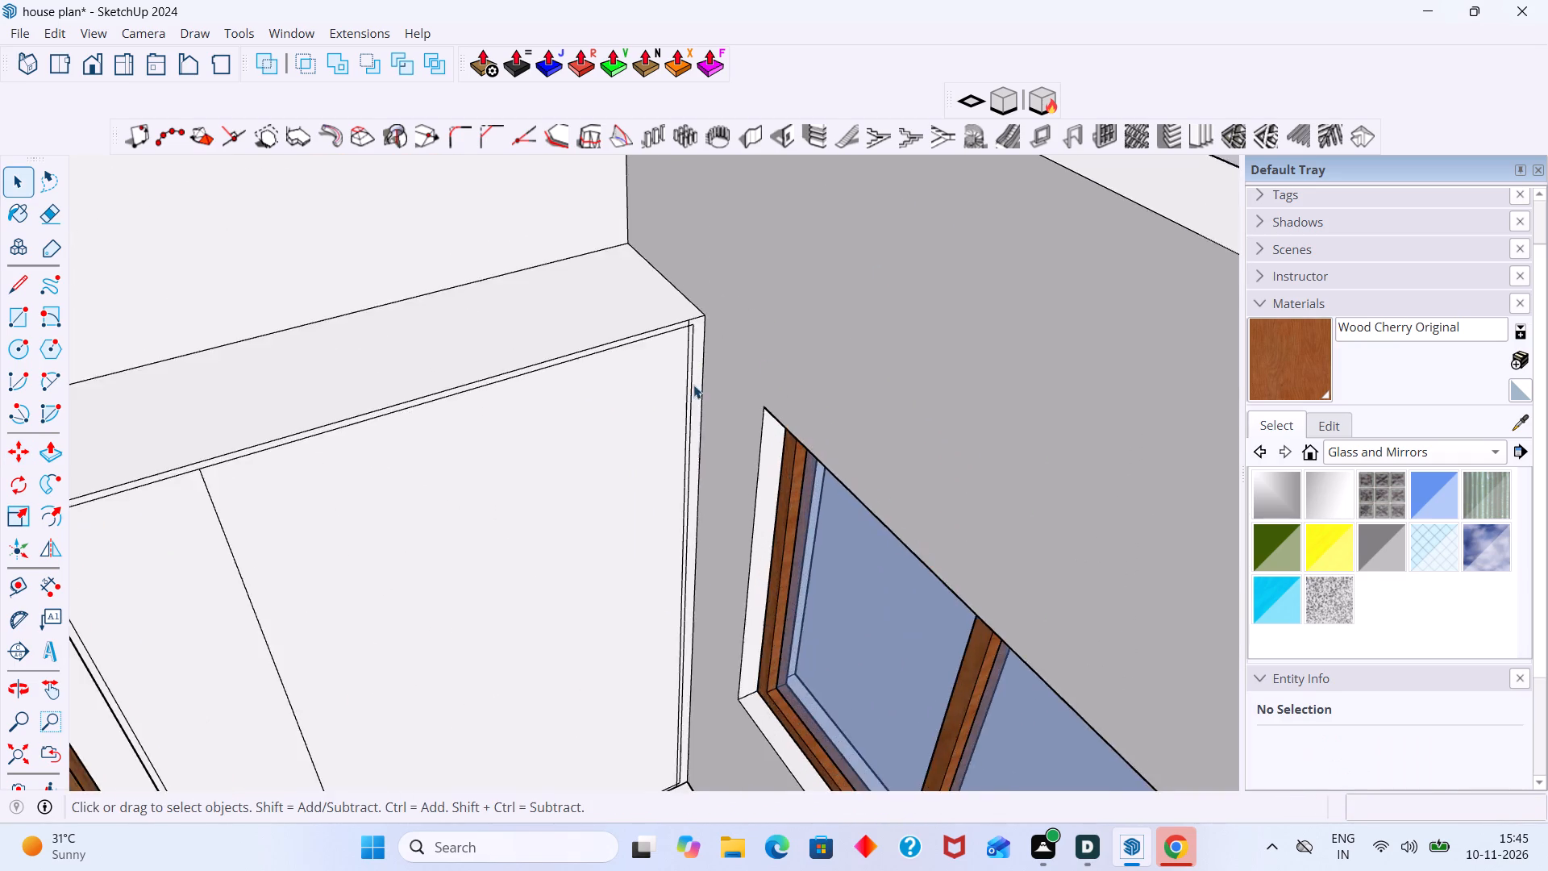
pyautogui.moveTo(692, 385); pyautogui.dragTo(564, 386, button='middle')
pyautogui.scroll(16, 635, 380)
pyautogui.click(571, 382)
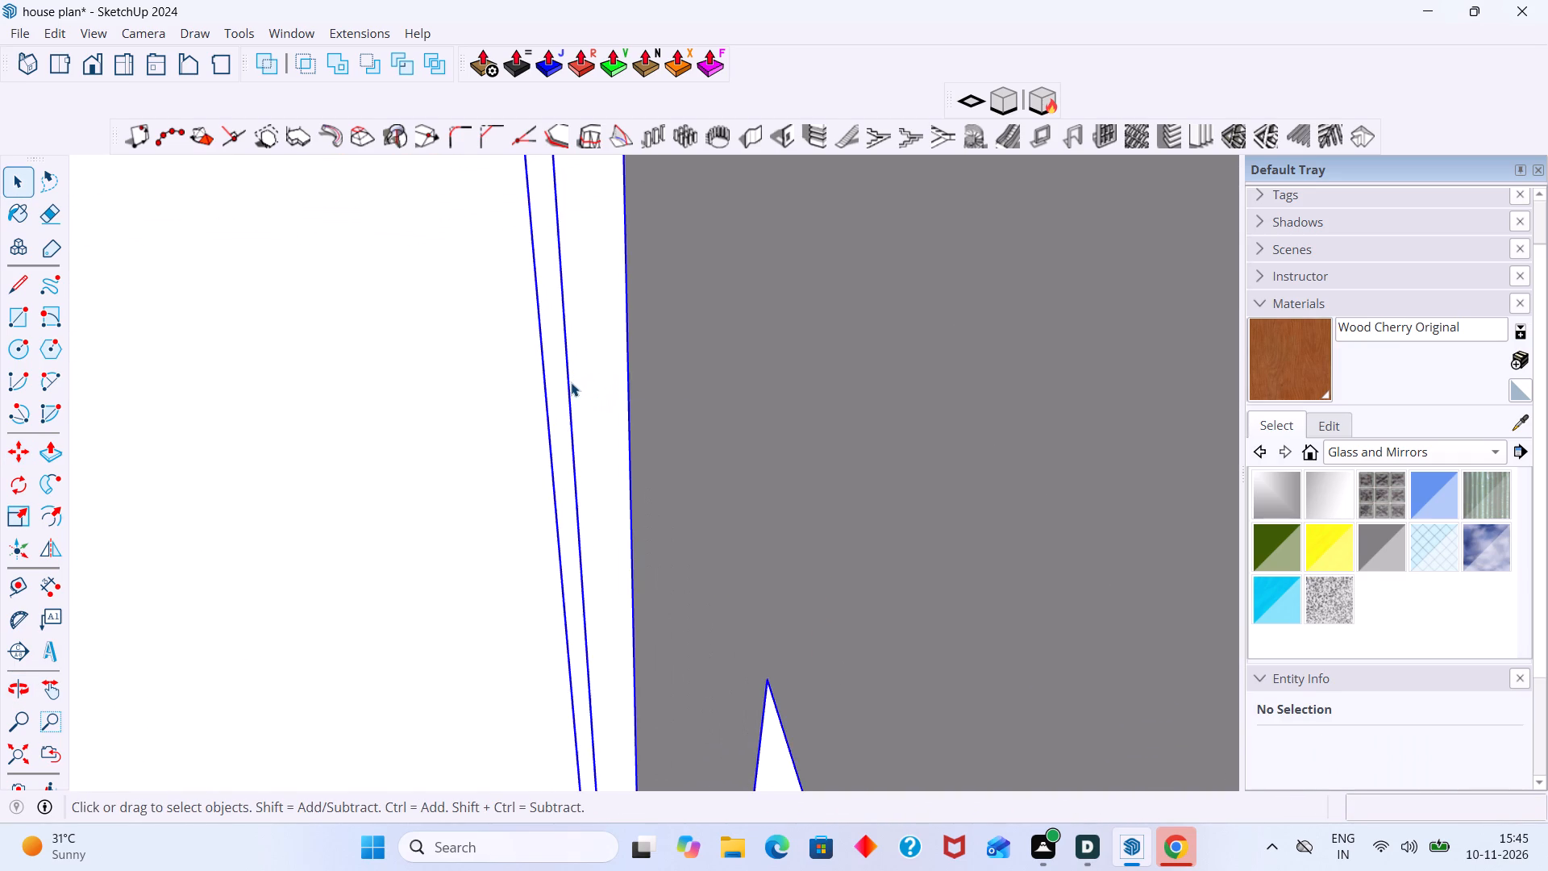
pyautogui.tripleClick(571, 382)
pyautogui.doubleClick(567, 385)
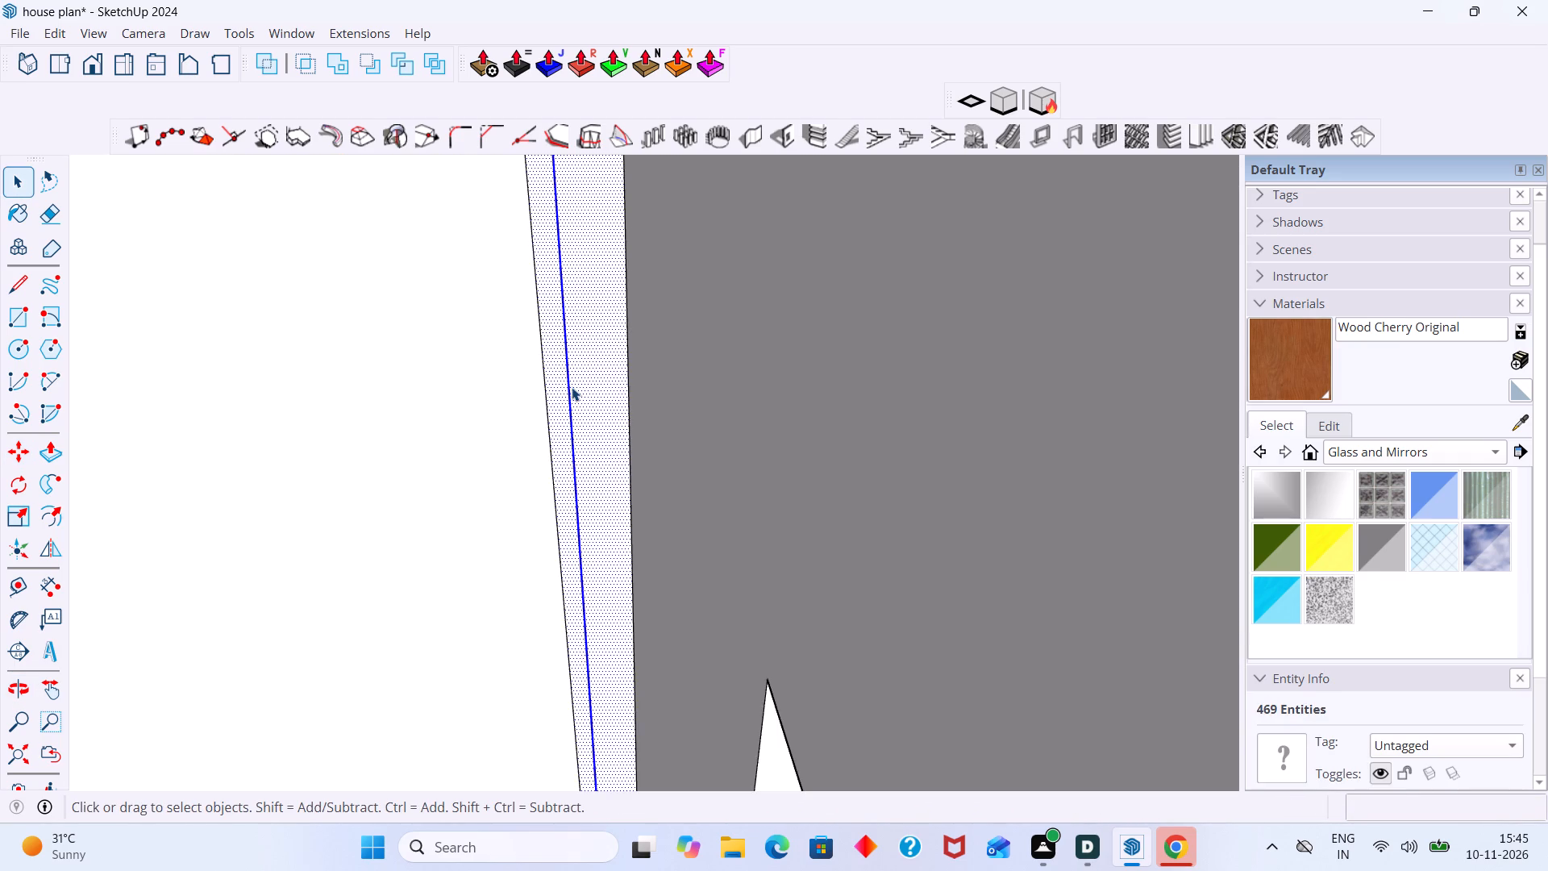
pyautogui.click(572, 387)
pyautogui.click(572, 388)
pyautogui.scroll(2, 567, 391)
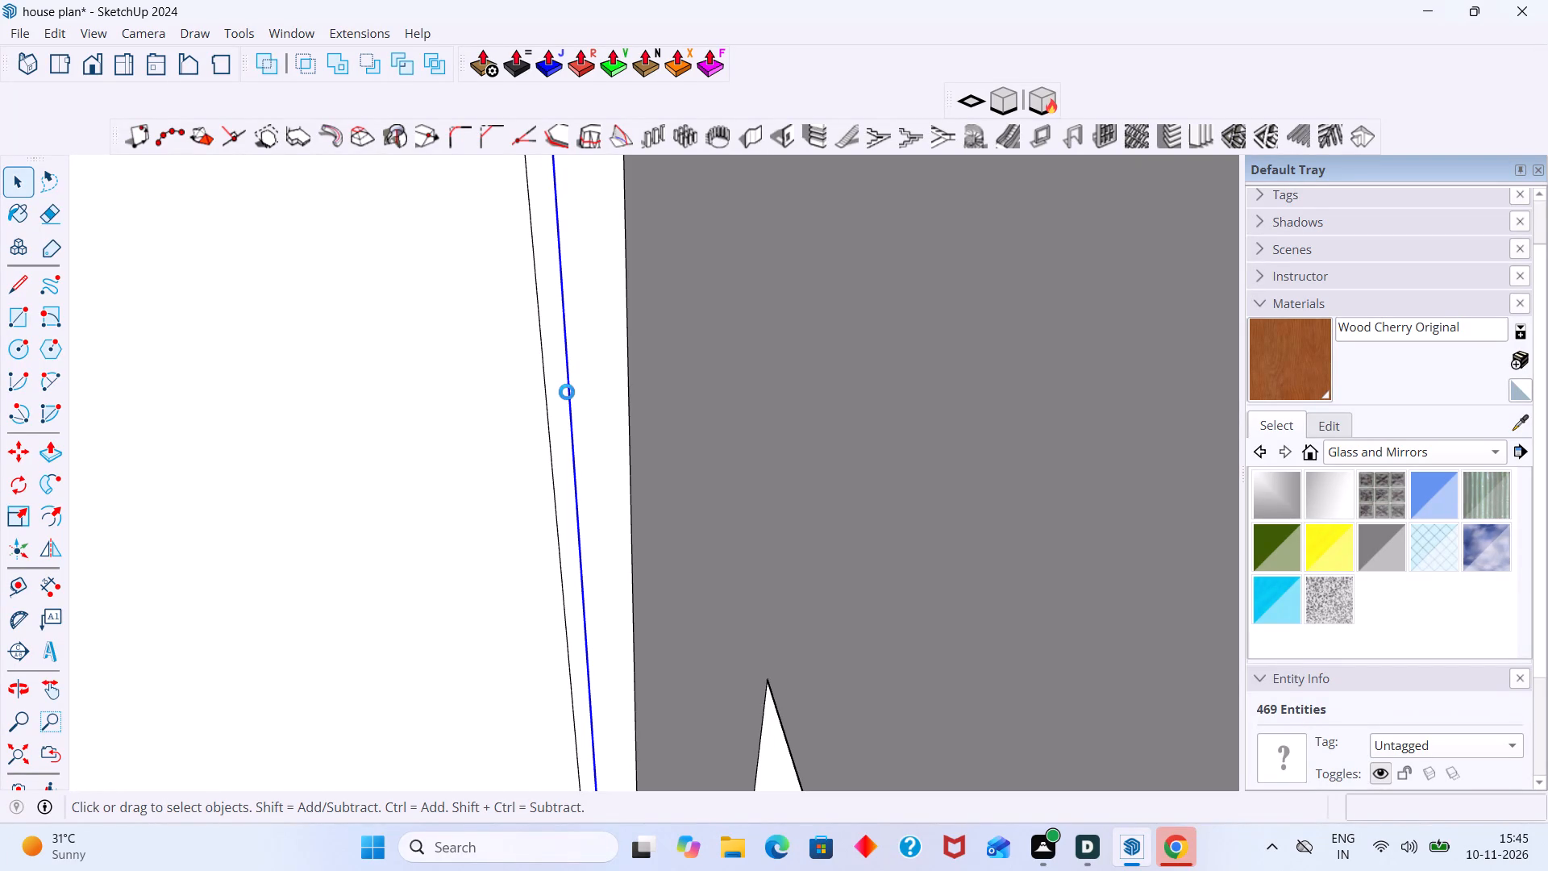
pyautogui.press('Delete')
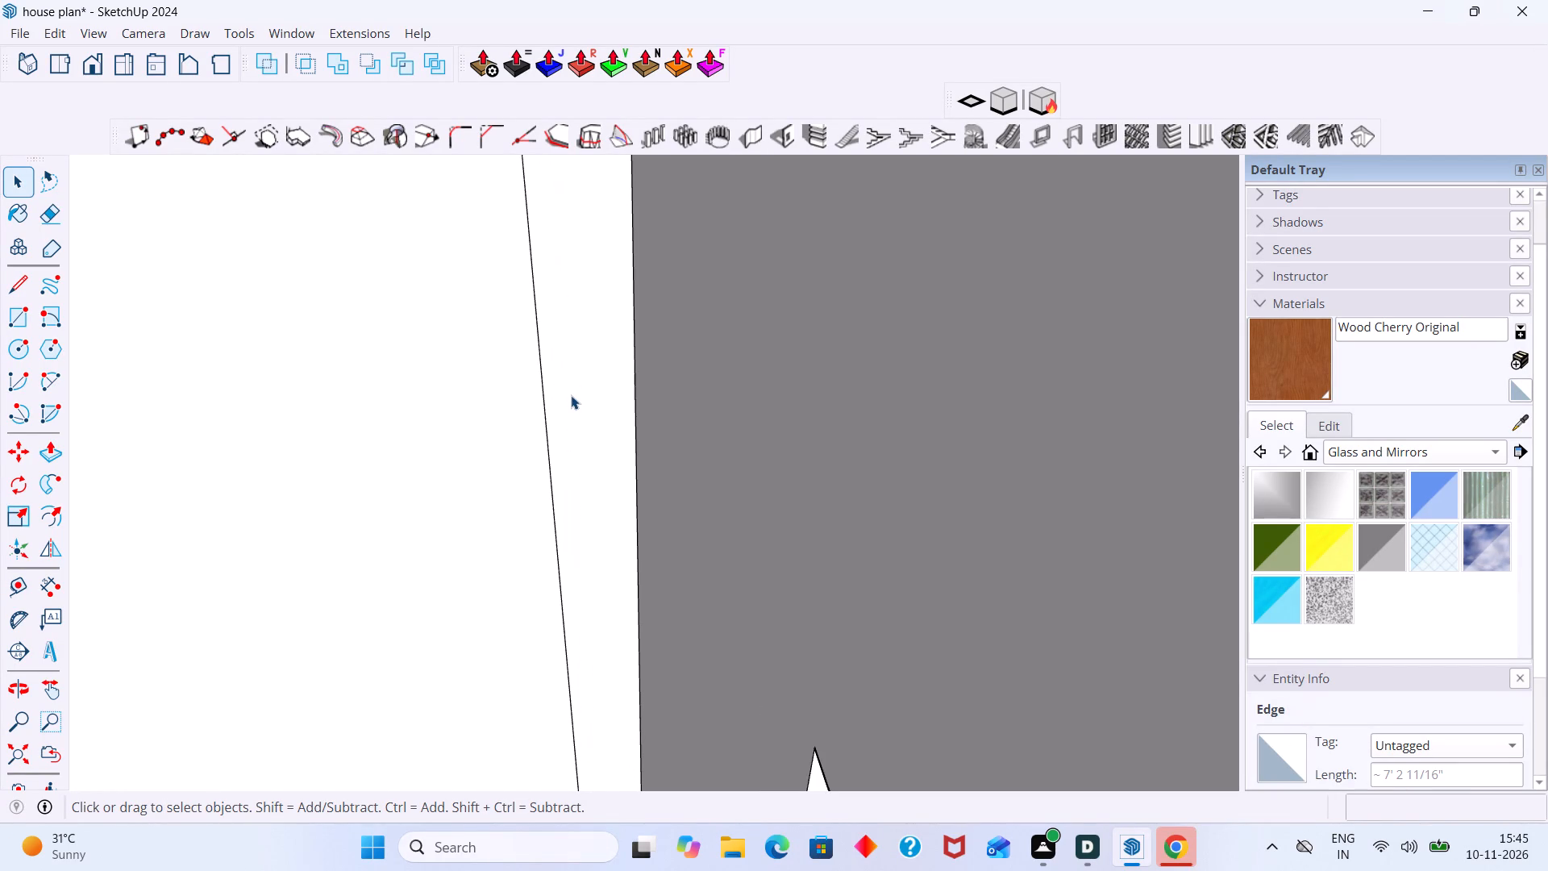
# Erase the leftover line stubs at the front frame's upper and lower corners on the window side.
pyautogui.scroll(-10, 571, 395)
pyautogui.scroll(1, 550, 294)
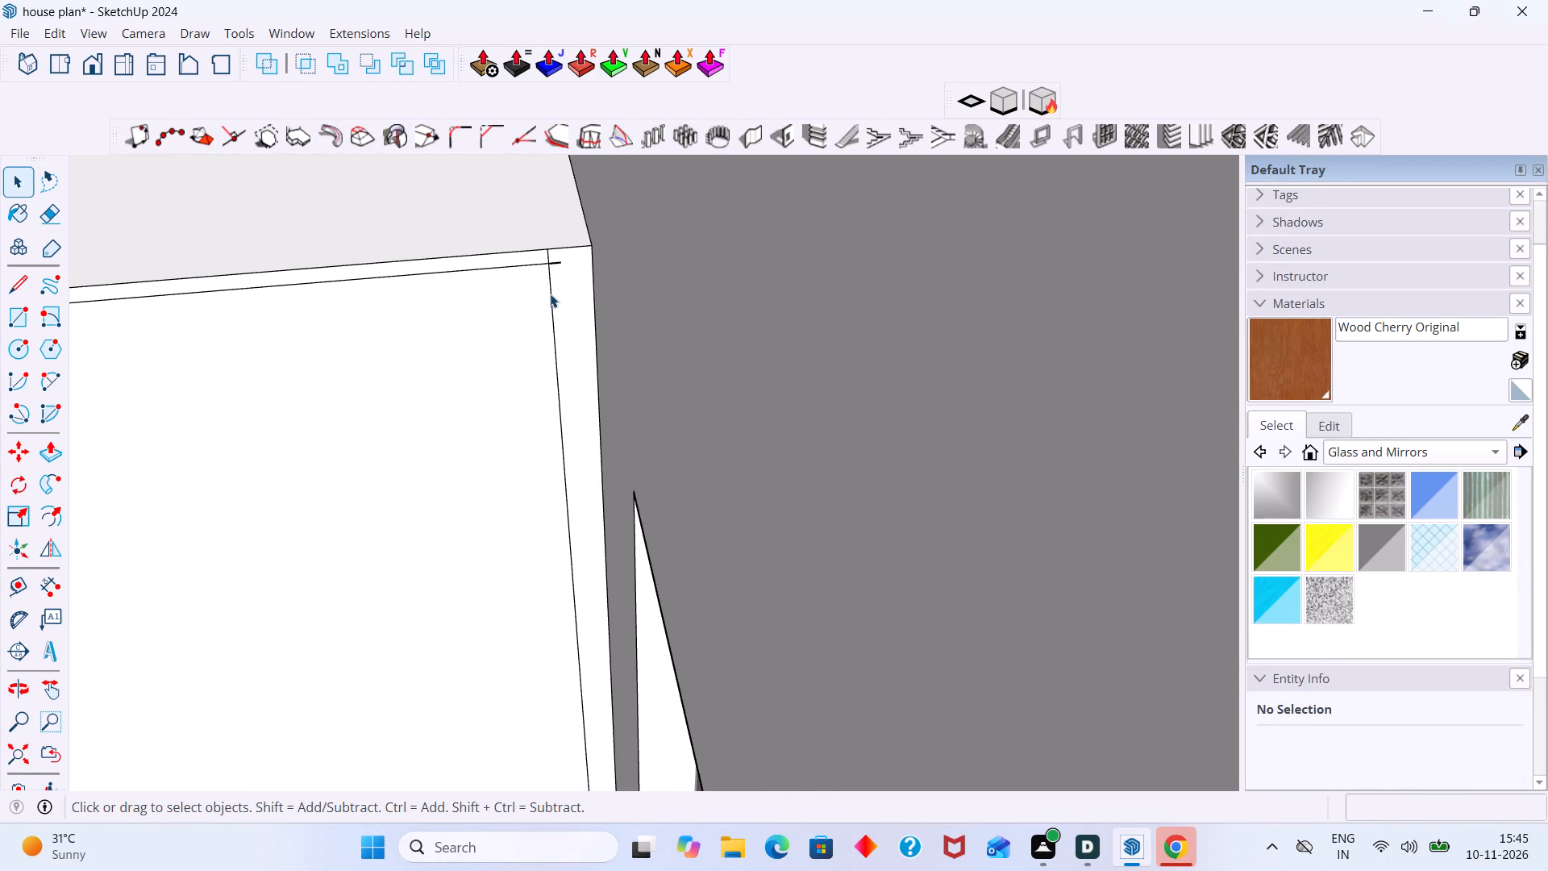
pyautogui.press('e')
pyautogui.scroll(8, 551, 281)
pyautogui.moveTo(561, 254); pyautogui.dragTo(554, 233)
pyautogui.moveTo(554, 233); pyautogui.dragTo(539, 231)
pyautogui.scroll(-12, 544, 238)
pyautogui.scroll(-2, 556, 350)
pyautogui.keyDown('shift'); pyautogui.moveTo(548, 459); pyautogui.dragTo(634, 285, button='middle'); pyautogui.keyUp('shift')
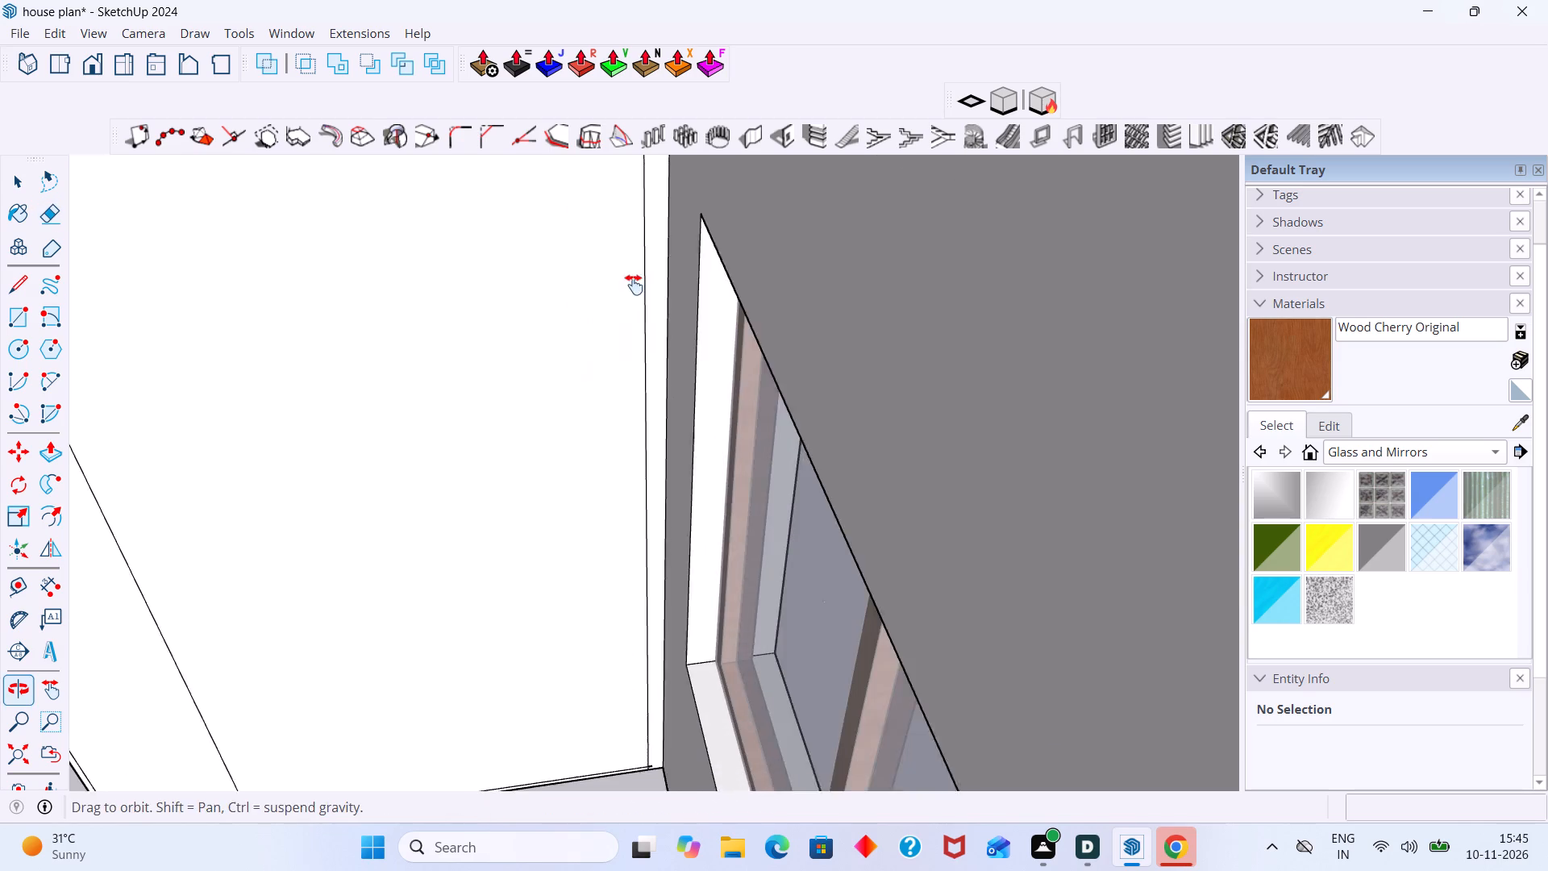
pyautogui.keyDown('shift'); pyautogui.moveTo(634, 285); pyautogui.dragTo(639, 273, button='middle'); pyautogui.keyUp('shift')
pyautogui.scroll(-2, 628, 440)
pyautogui.scroll(18, 680, 738)
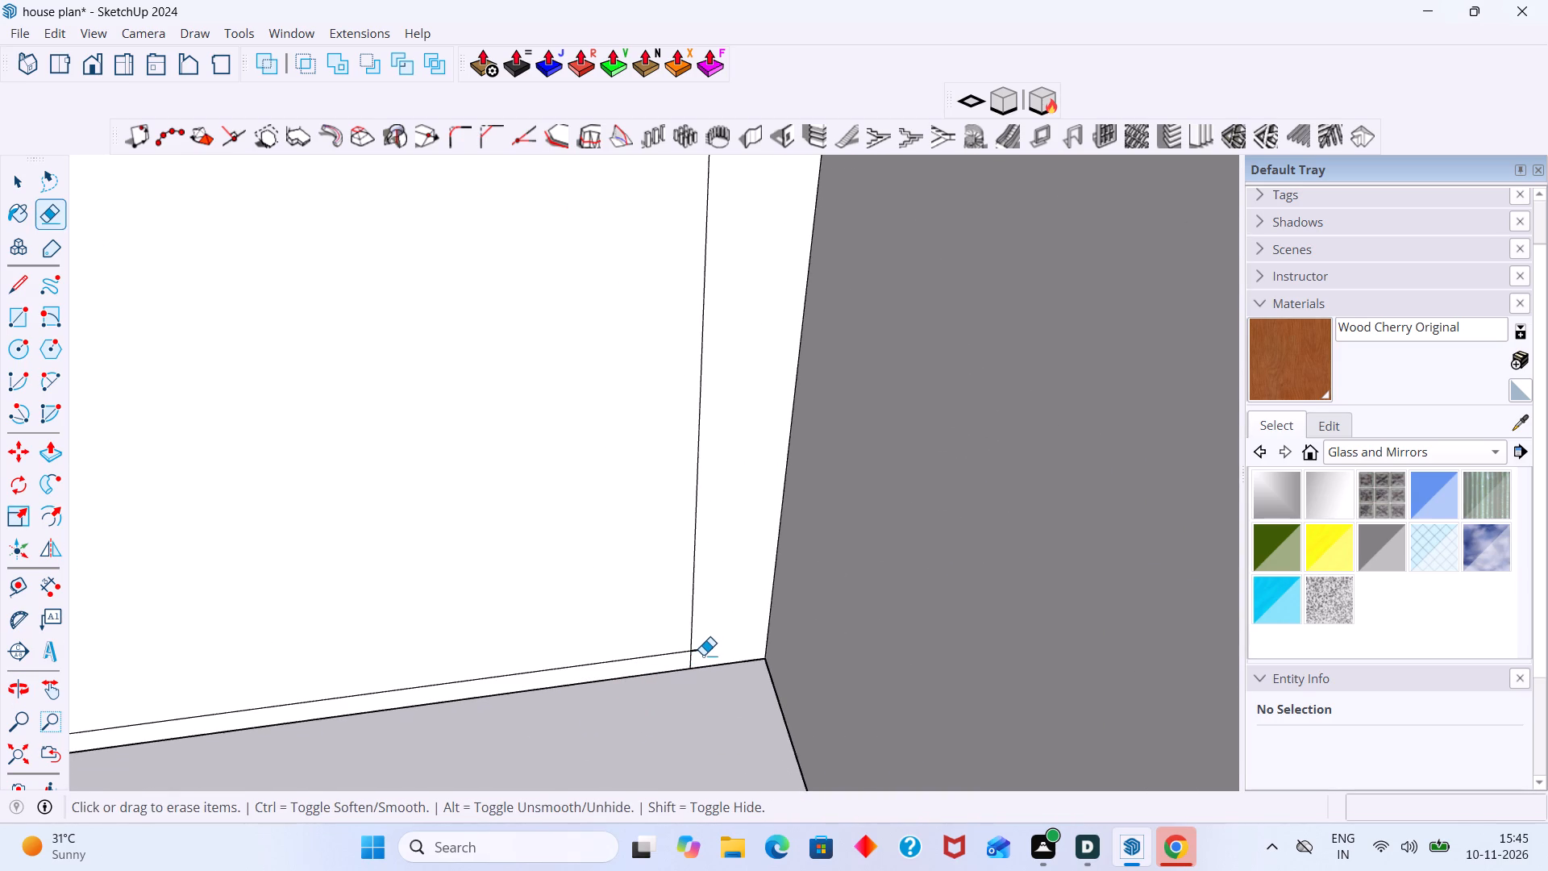
pyautogui.scroll(8, 686, 660)
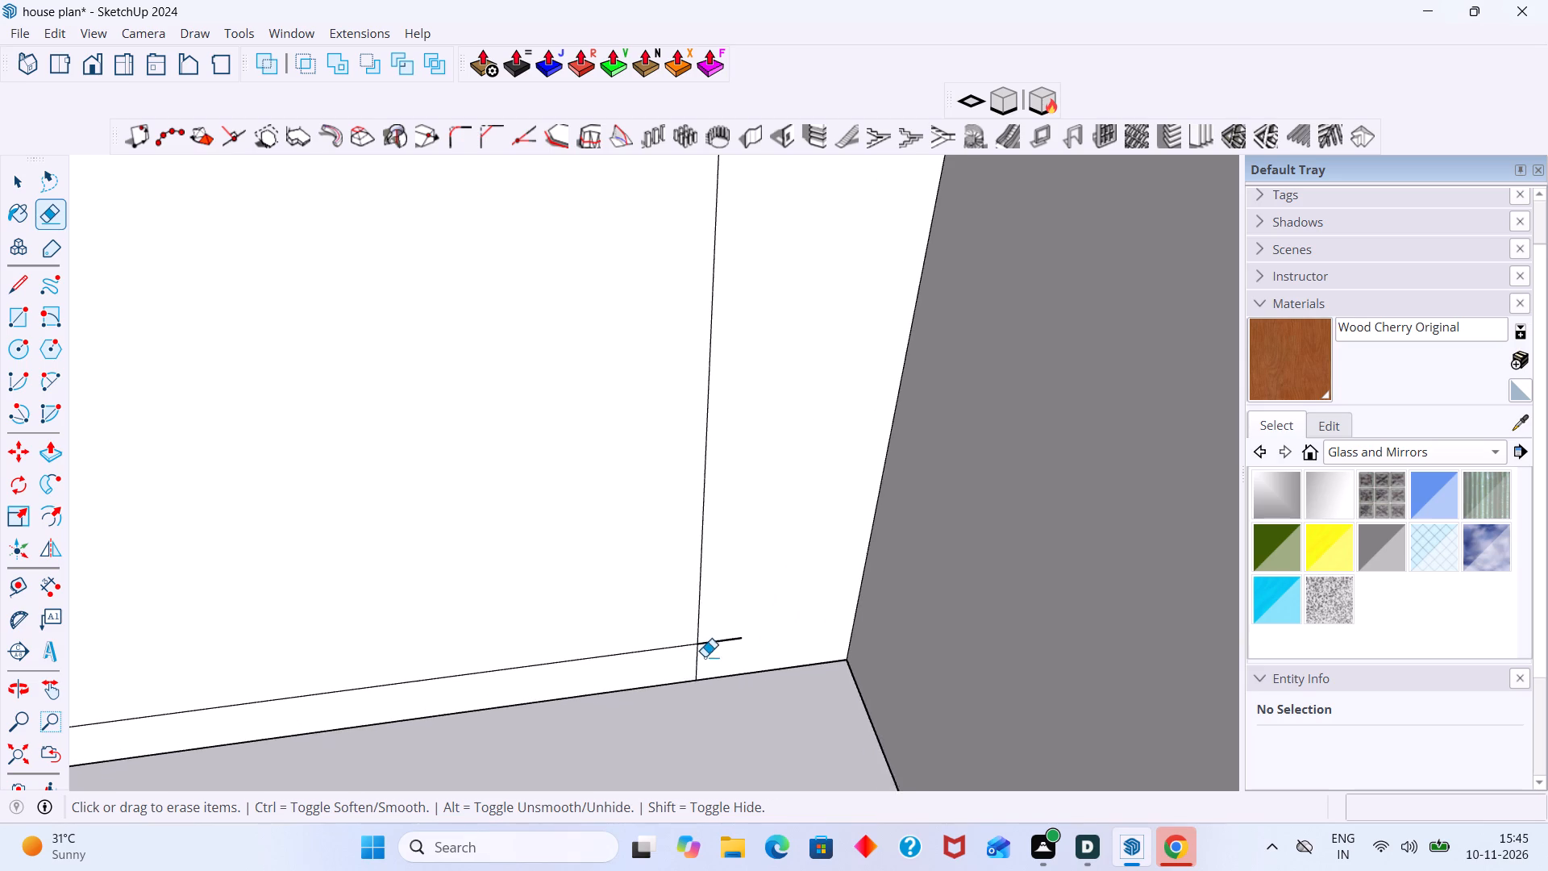
pyautogui.moveTo(727, 627); pyautogui.dragTo(680, 670)
pyautogui.scroll(-7, 734, 626)
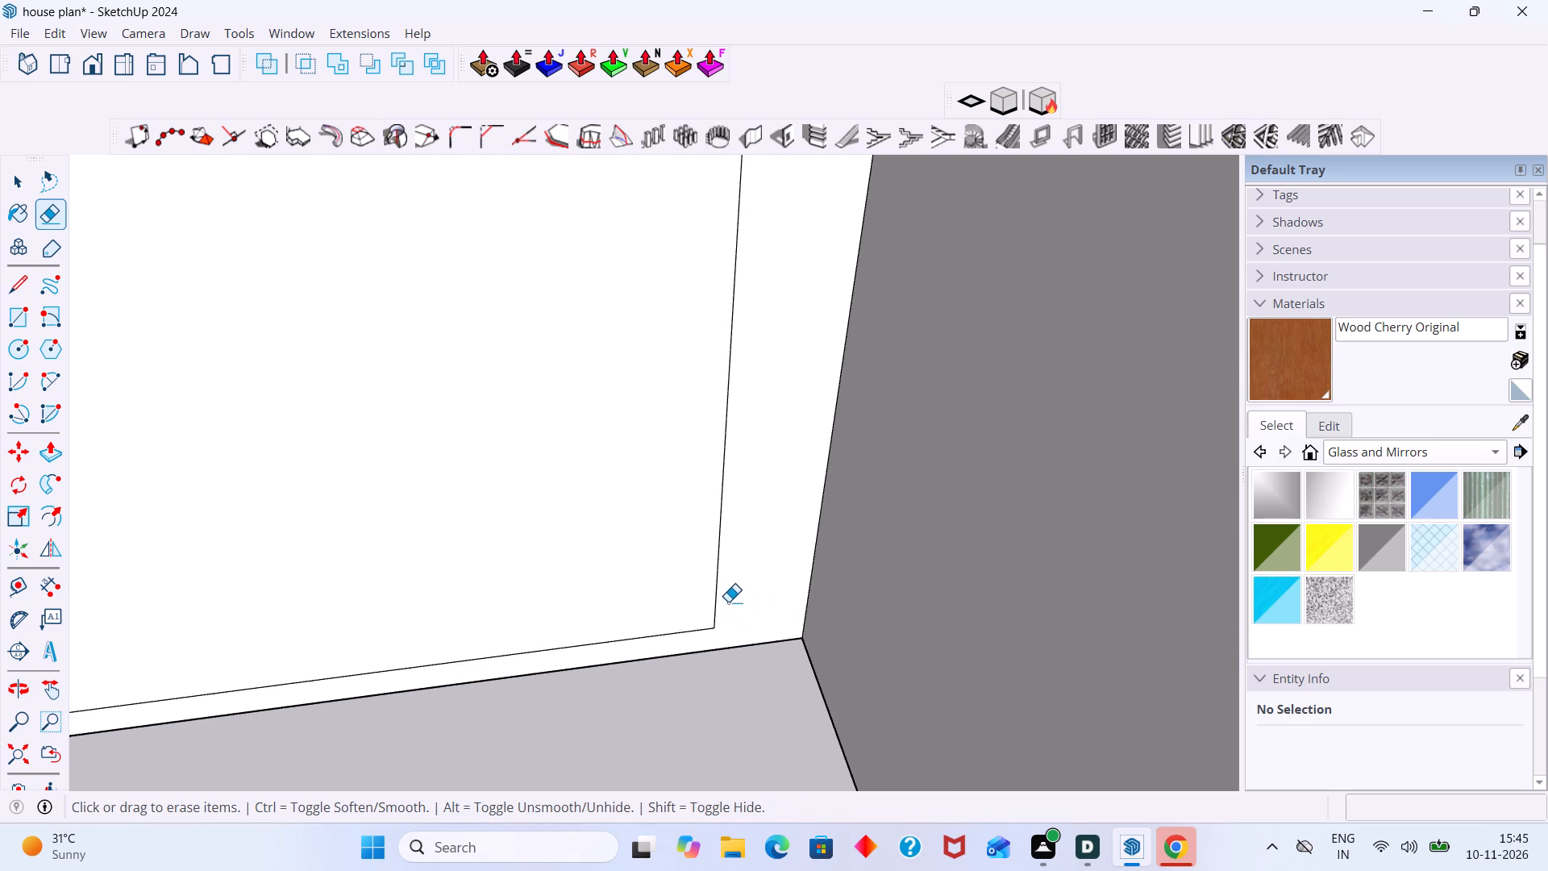
pyautogui.scroll(-12, 728, 602)
pyautogui.press('space')
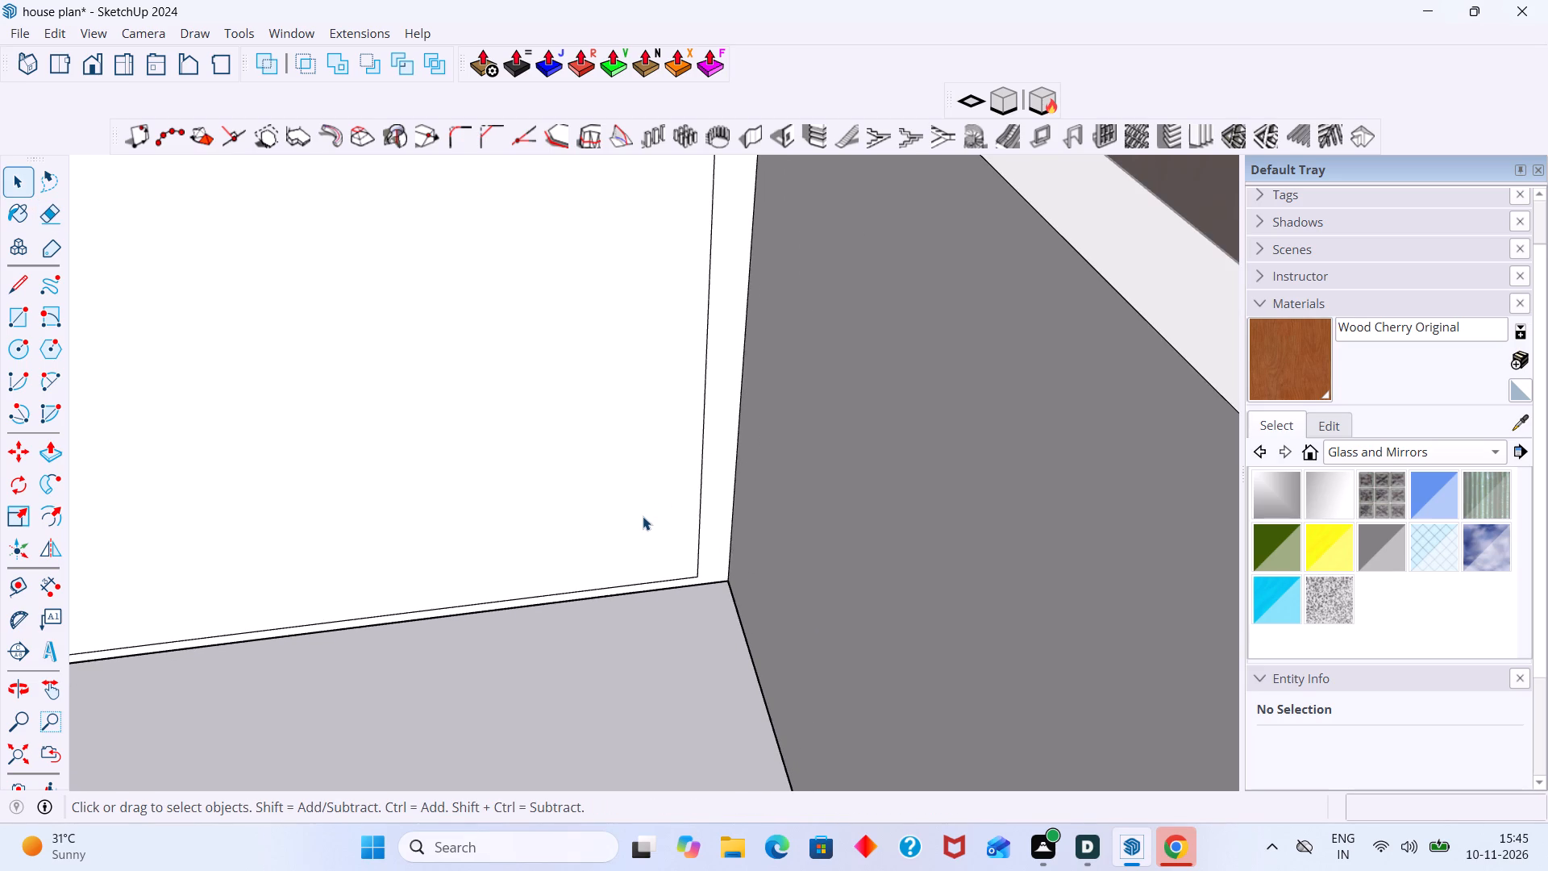
# Examine the TV unit block's front frame from several angles and within the whole house model.
pyautogui.scroll(-9, 848, 444)
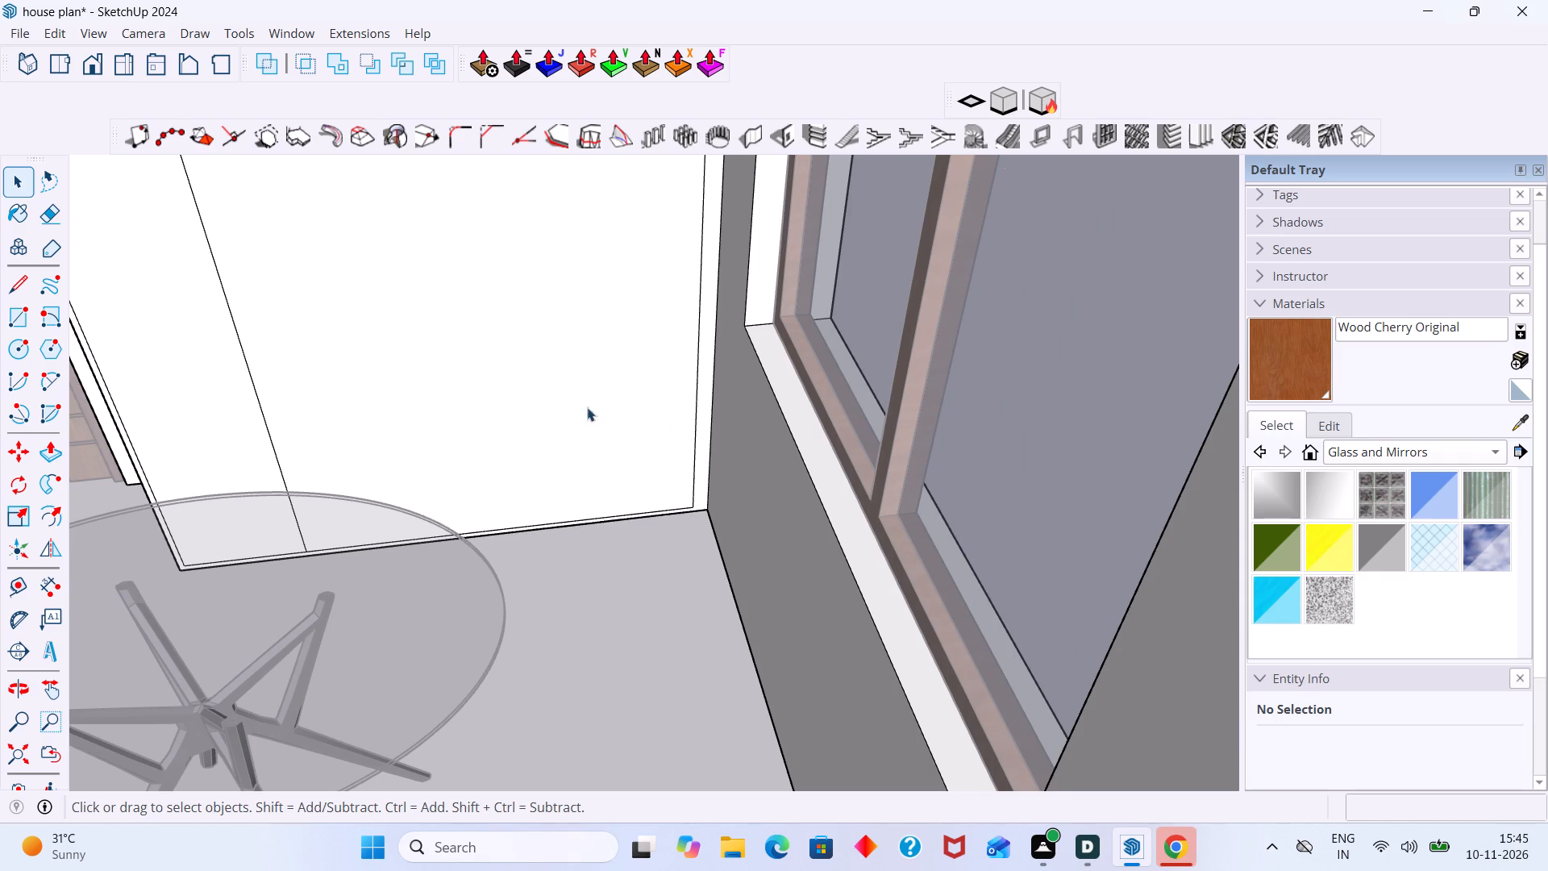
pyautogui.scroll(-6, 569, 428)
pyautogui.click(19, 752)
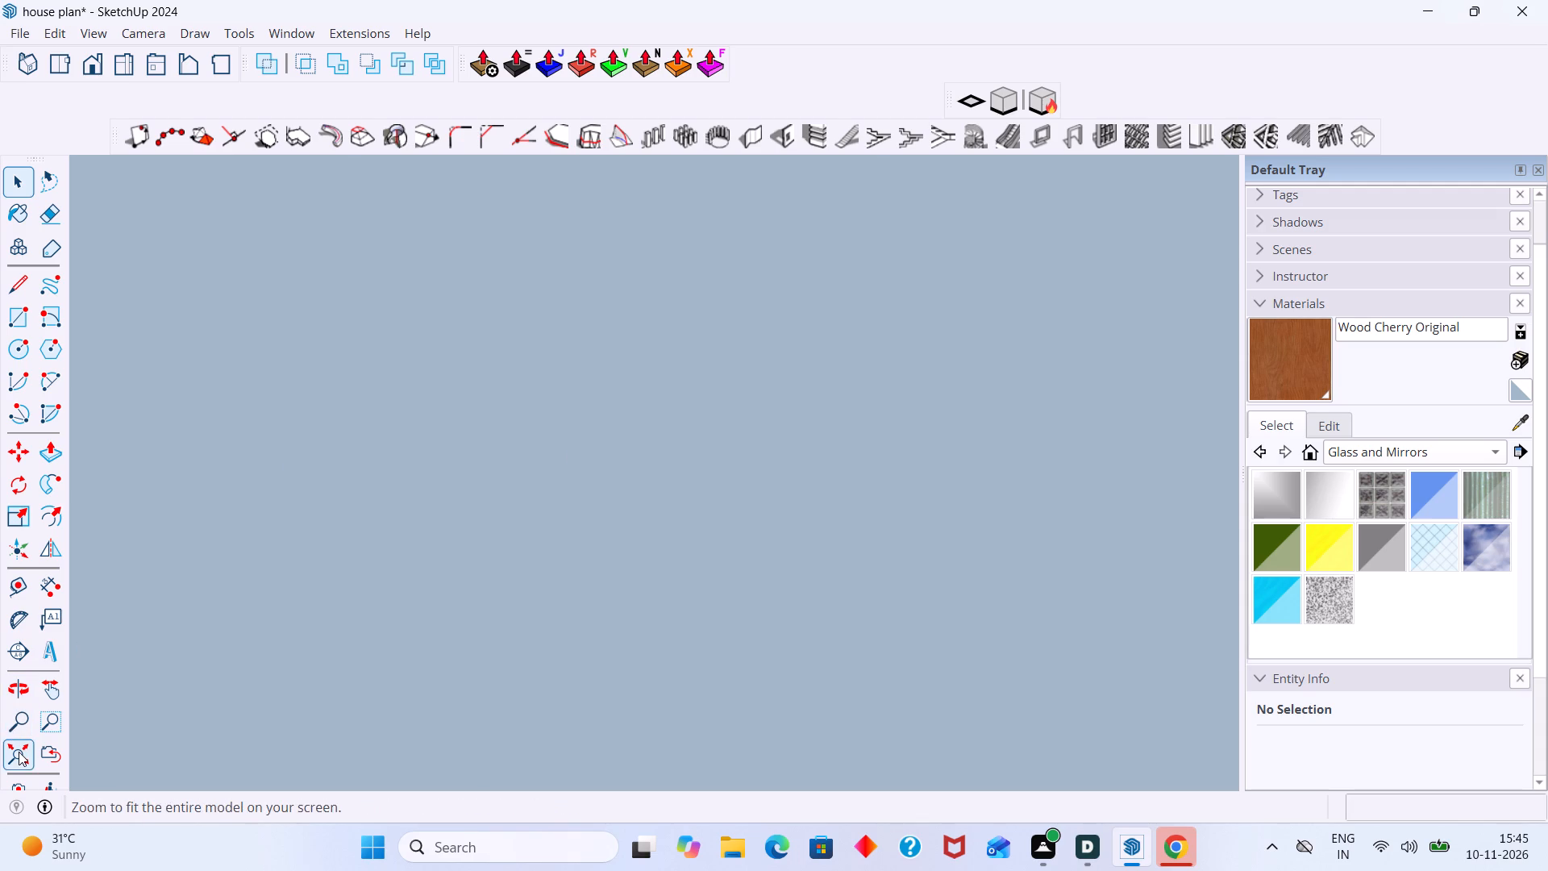
pyautogui.moveTo(661, 461); pyautogui.dragTo(715, 469, button='middle')
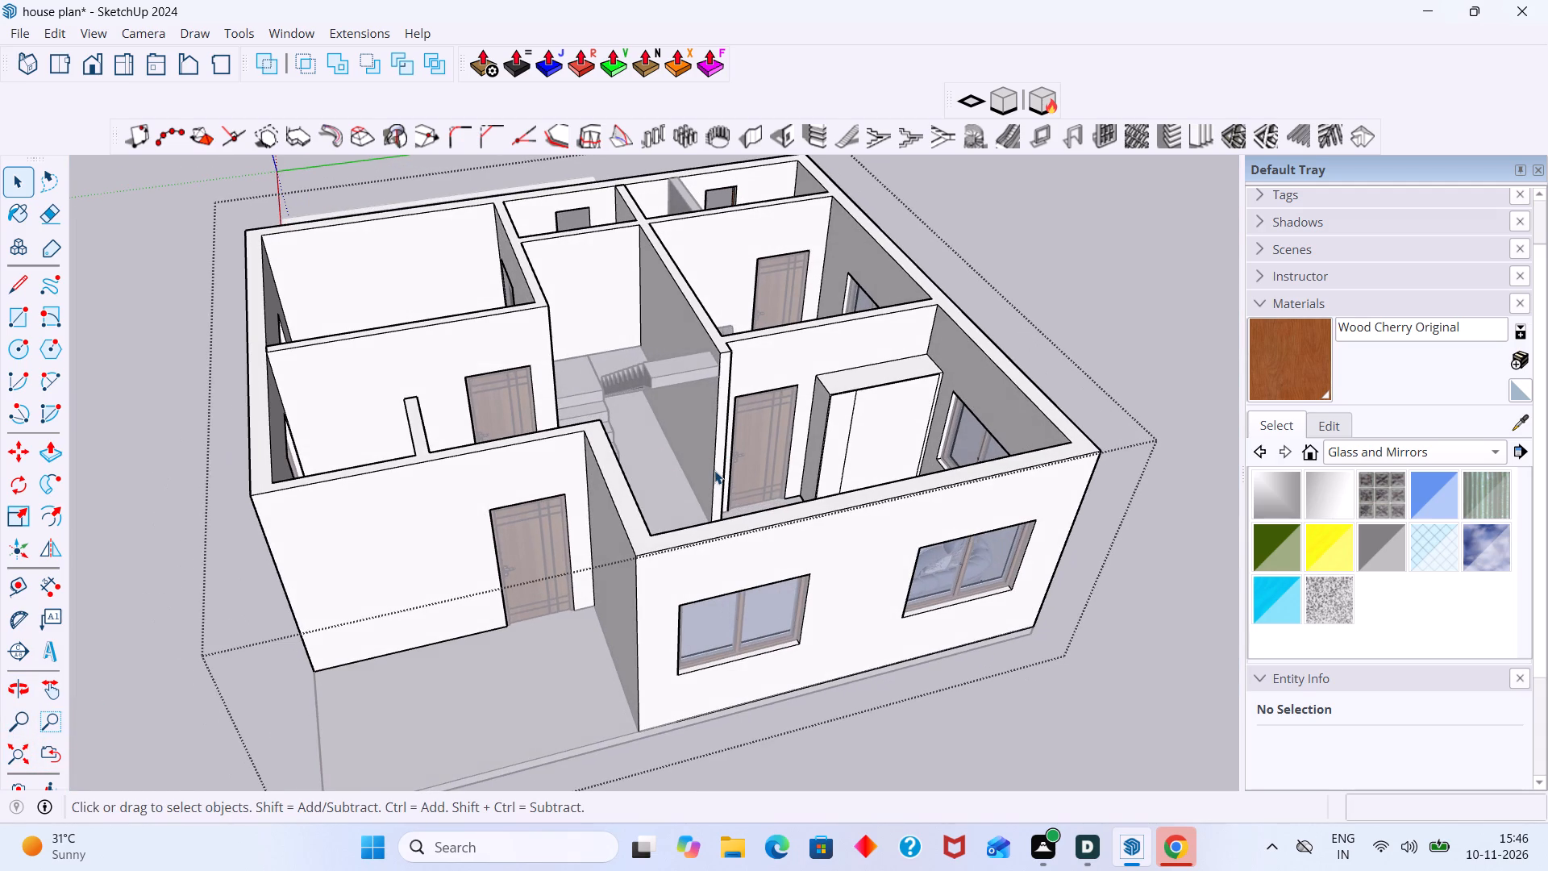
pyautogui.scroll(9, 654, 452)
pyautogui.scroll(-6, 548, 389)
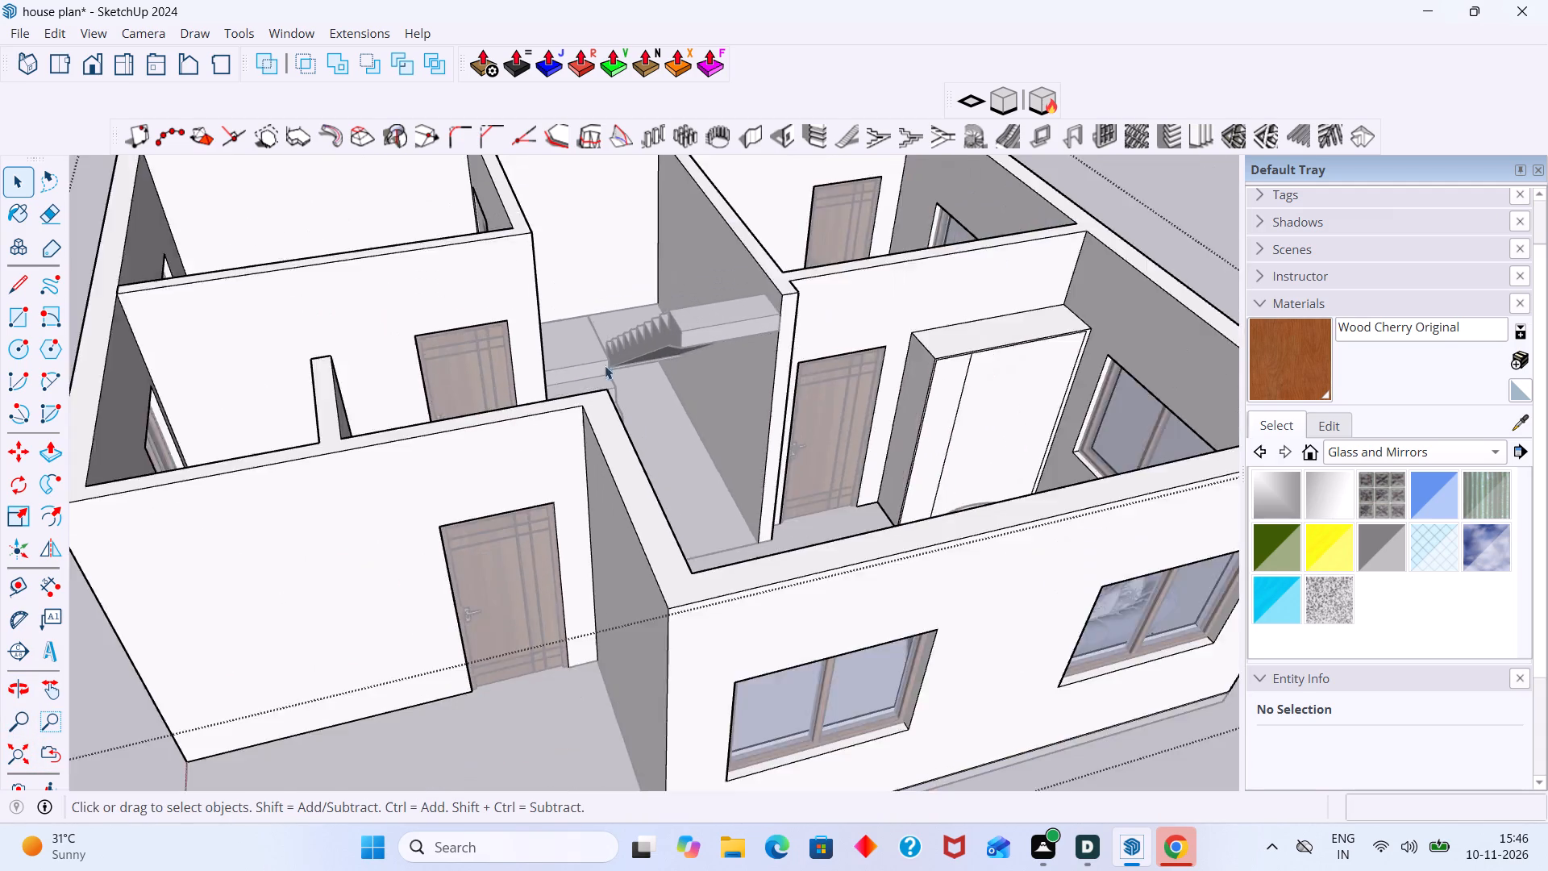
pyautogui.scroll(-3, 605, 365)
pyautogui.scroll(-1, 715, 294)
pyautogui.click(992, 194)
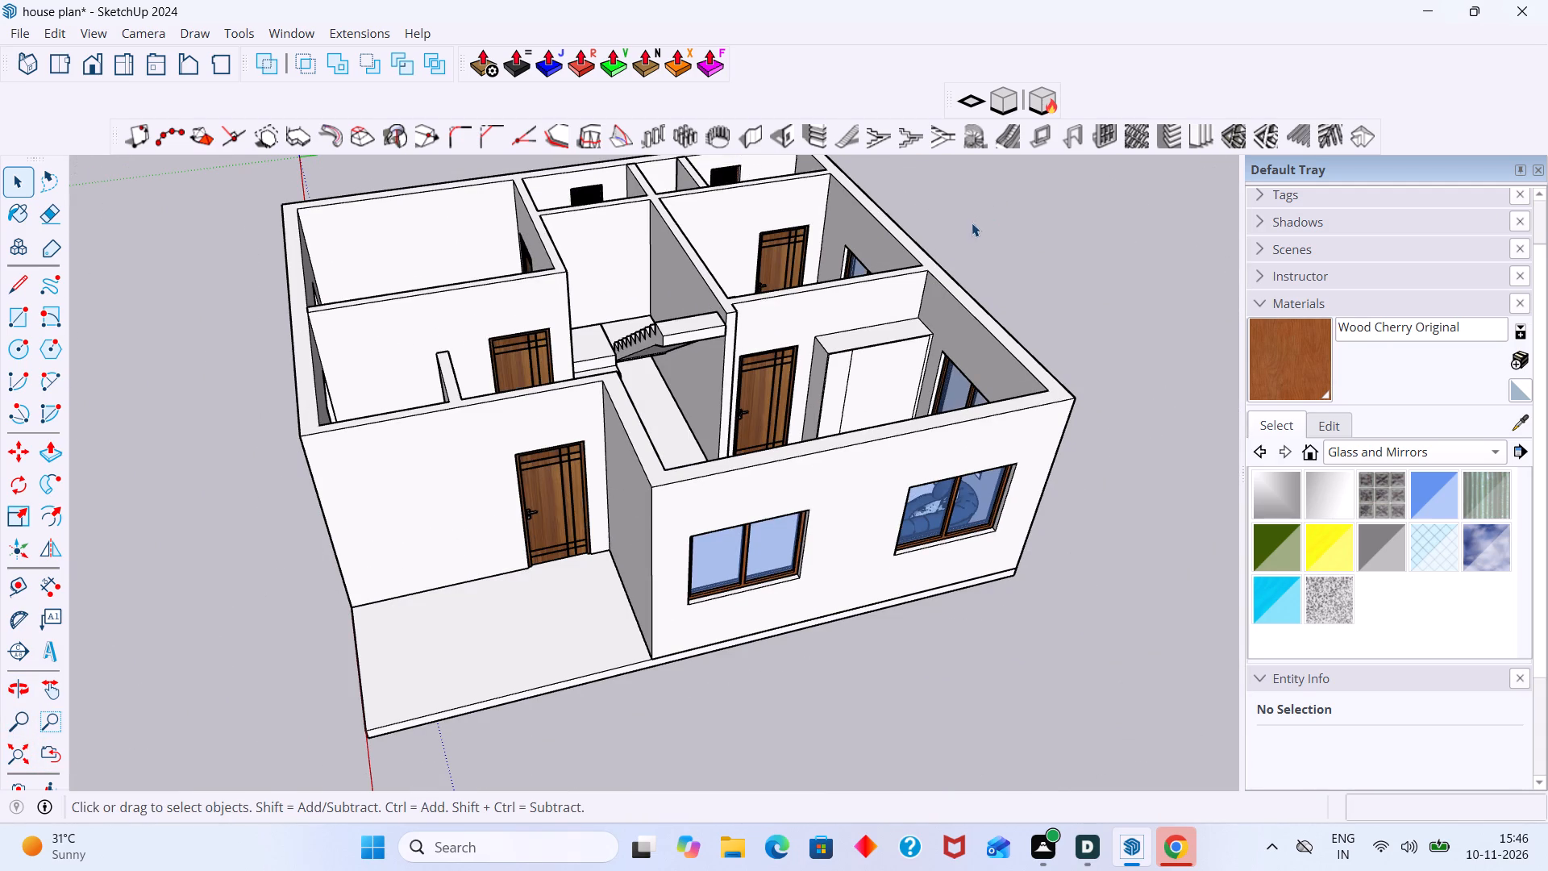
pyautogui.scroll(9, 893, 340)
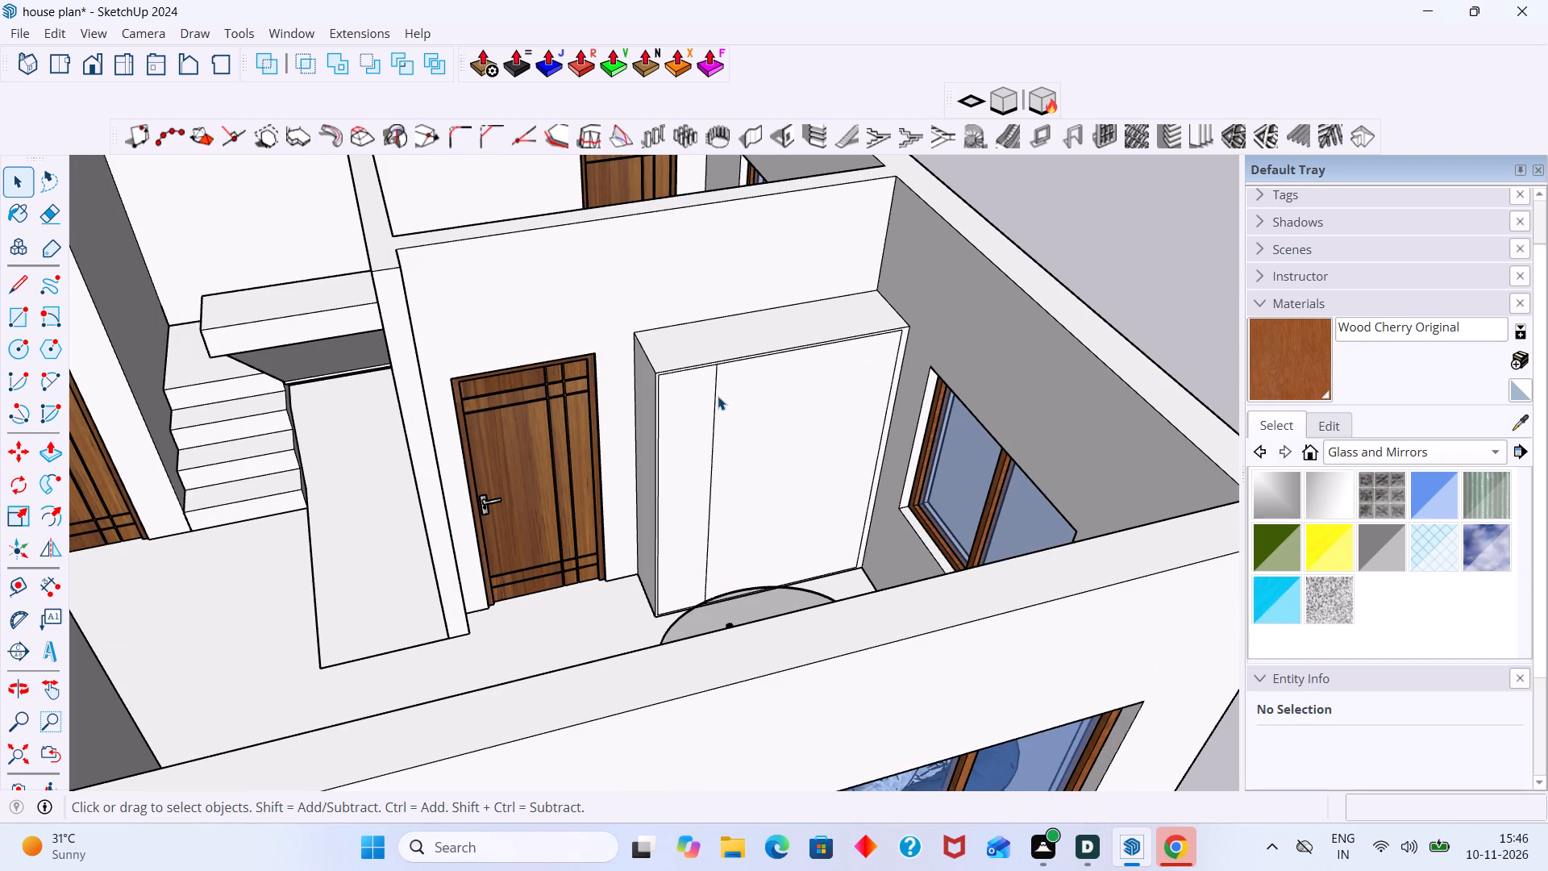
pyautogui.scroll(-4, 718, 396)
pyautogui.keyDown('shift'); pyautogui.moveTo(710, 393); pyautogui.dragTo(351, 374, button='middle'); pyautogui.keyUp('shift')
pyautogui.scroll(12, 518, 395)
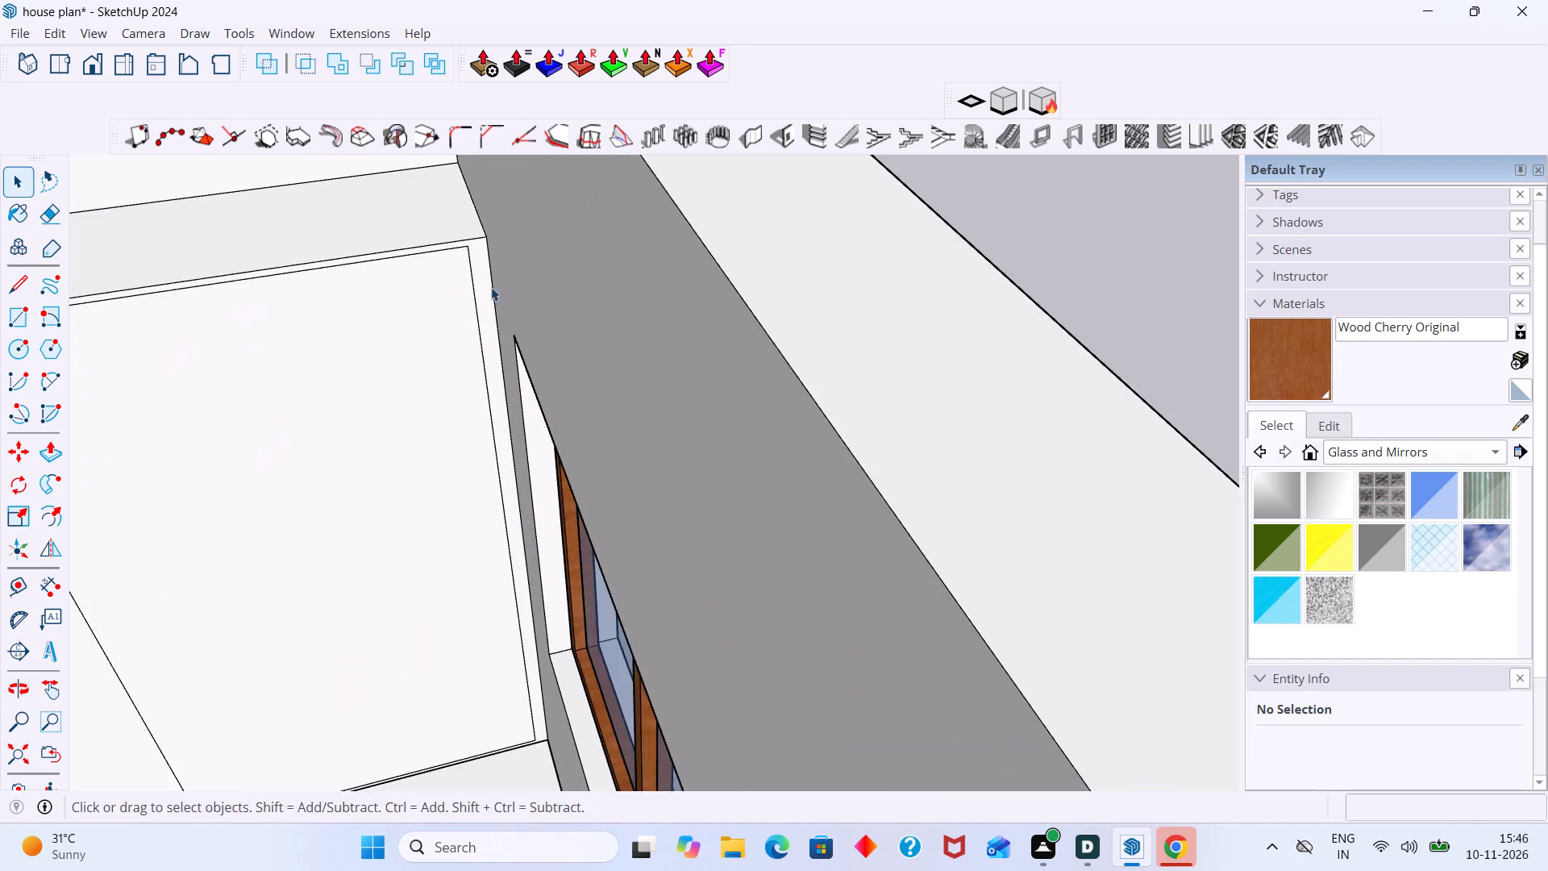
pyautogui.scroll(8, 491, 287)
pyautogui.scroll(-8, 484, 264)
pyautogui.moveTo(442, 309); pyautogui.dragTo(601, 262, button='middle')
pyautogui.moveTo(572, 475); pyautogui.dragTo(615, 390, button='middle')
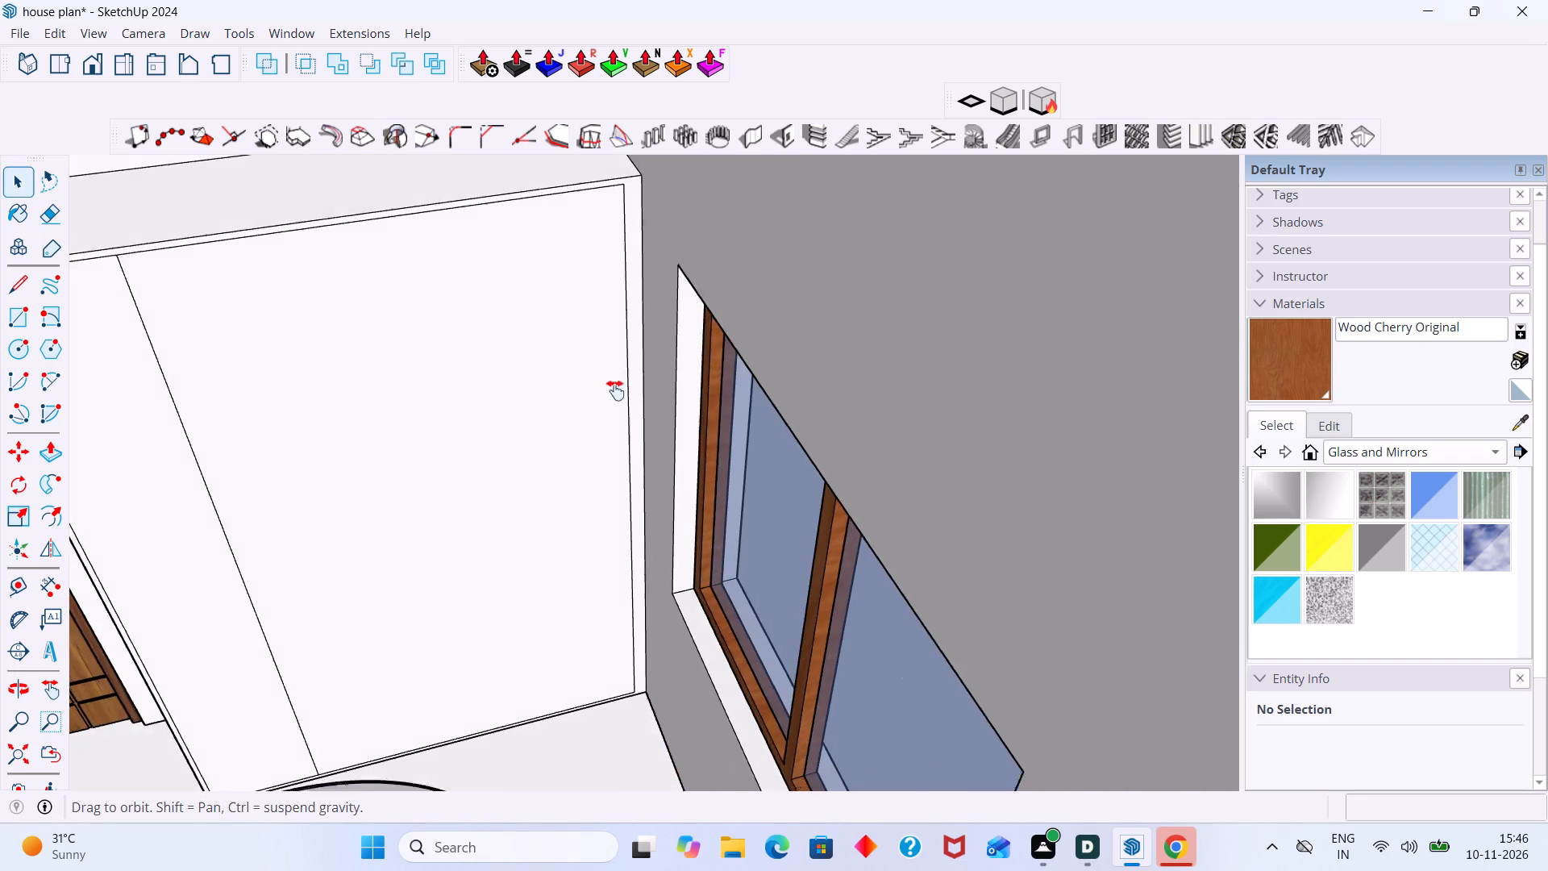
pyautogui.moveTo(615, 390); pyautogui.dragTo(659, 331, button='middle')
pyautogui.moveTo(614, 377); pyautogui.dragTo(601, 481, button='middle')
pyautogui.scroll(-6, 570, 415)
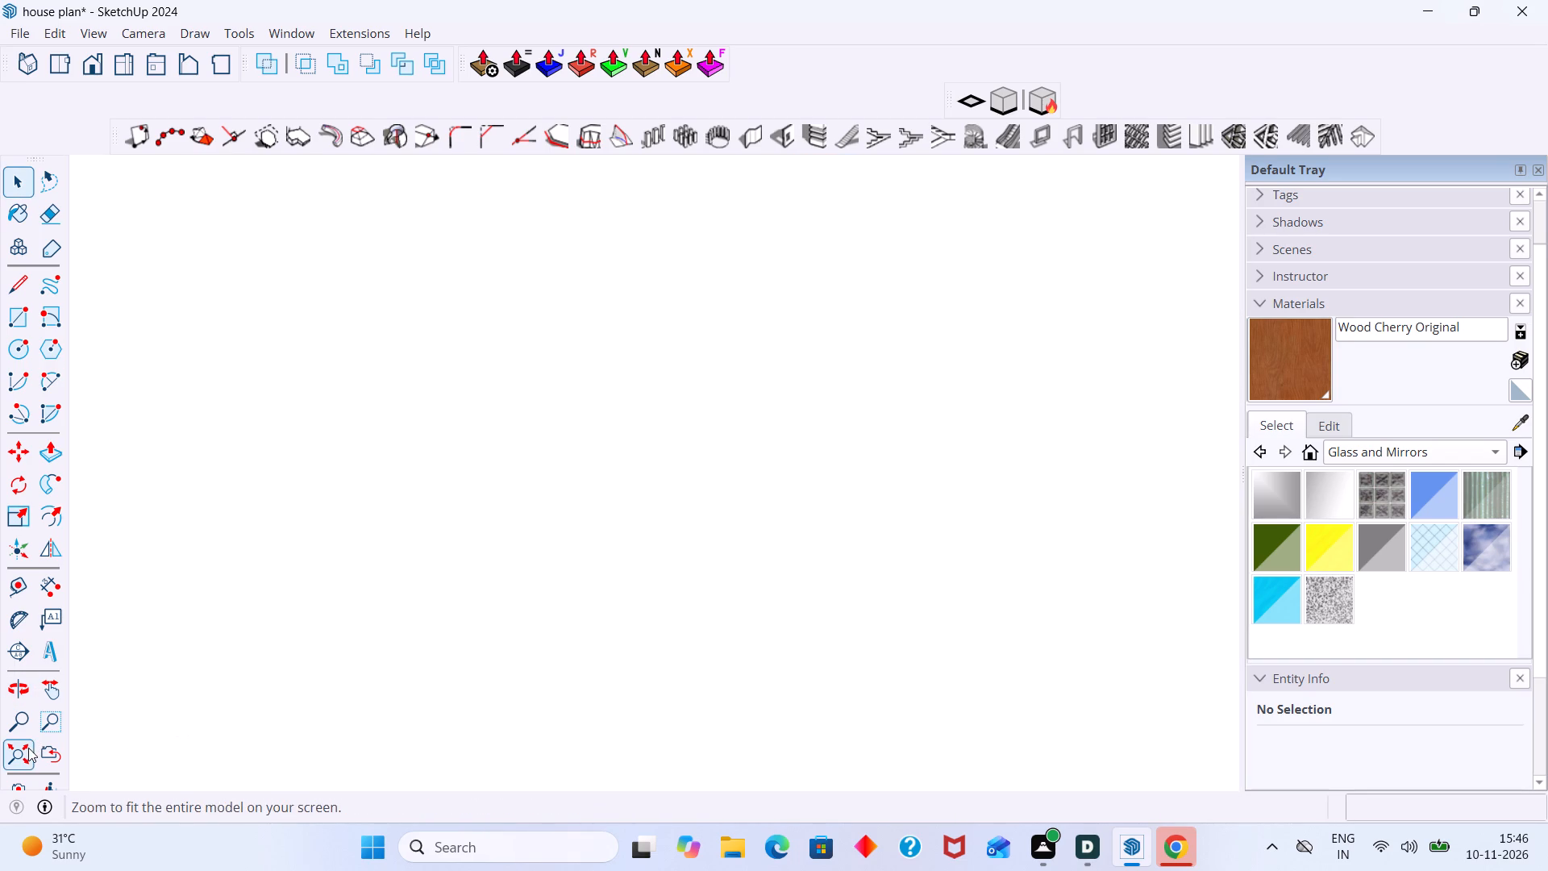
# Delete the vertical division line inside the frame on the TV unit block's front face.
pyautogui.click(28, 748)
pyautogui.scroll(-3, 265, 580)
pyautogui.moveTo(423, 519); pyautogui.dragTo(406, 615, button='middle')
pyautogui.scroll(5, 648, 540)
pyautogui.moveTo(686, 615); pyautogui.dragTo(660, 532, button='middle')
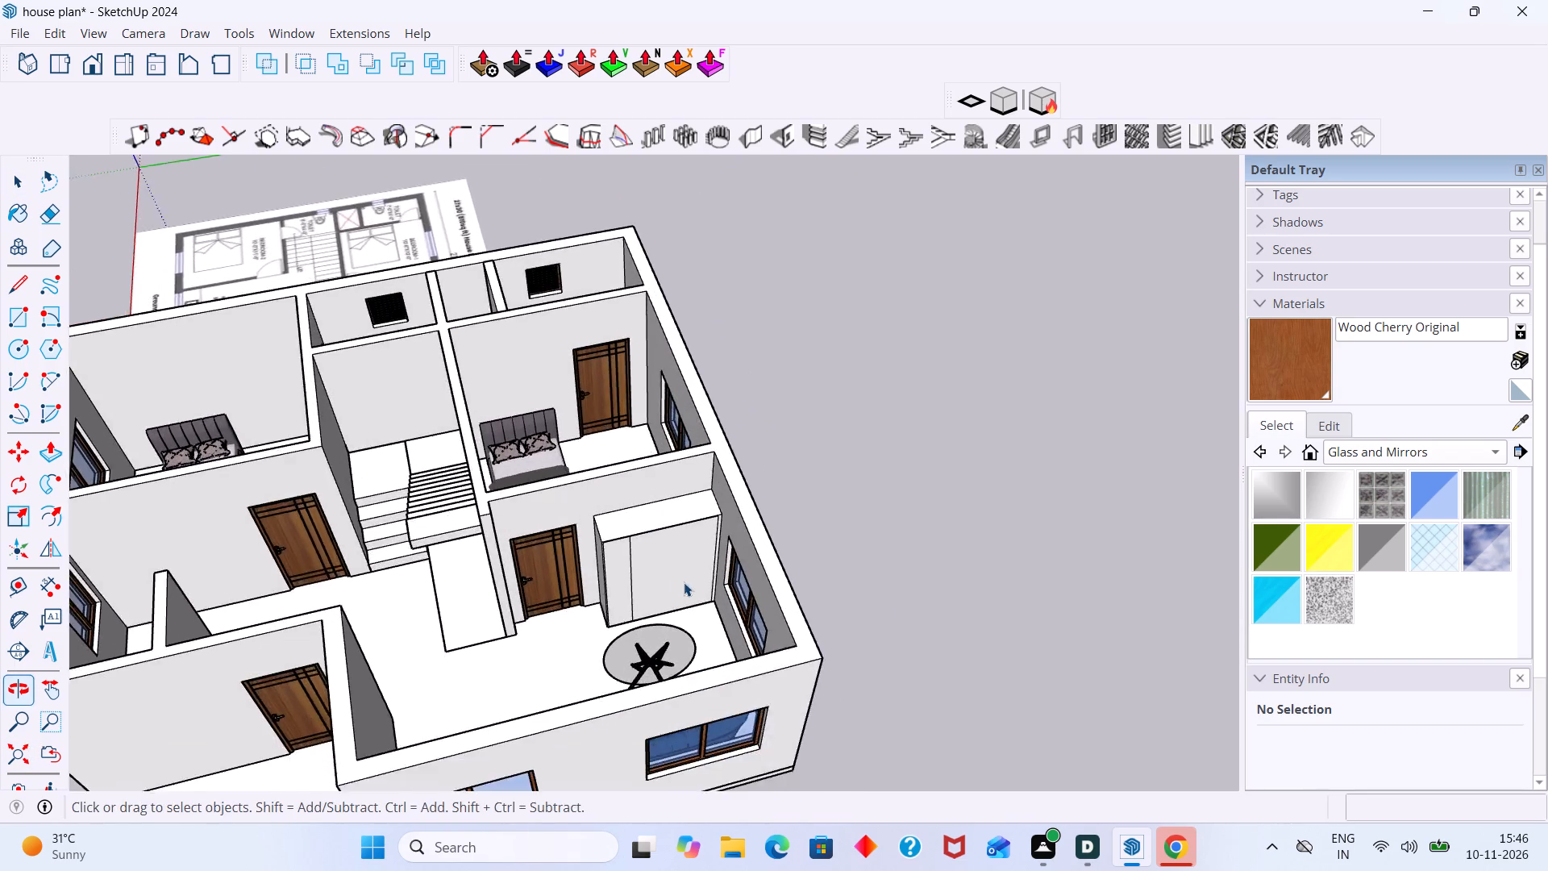
pyautogui.scroll(10, 685, 582)
pyautogui.moveTo(708, 600); pyautogui.dragTo(701, 553, button='middle')
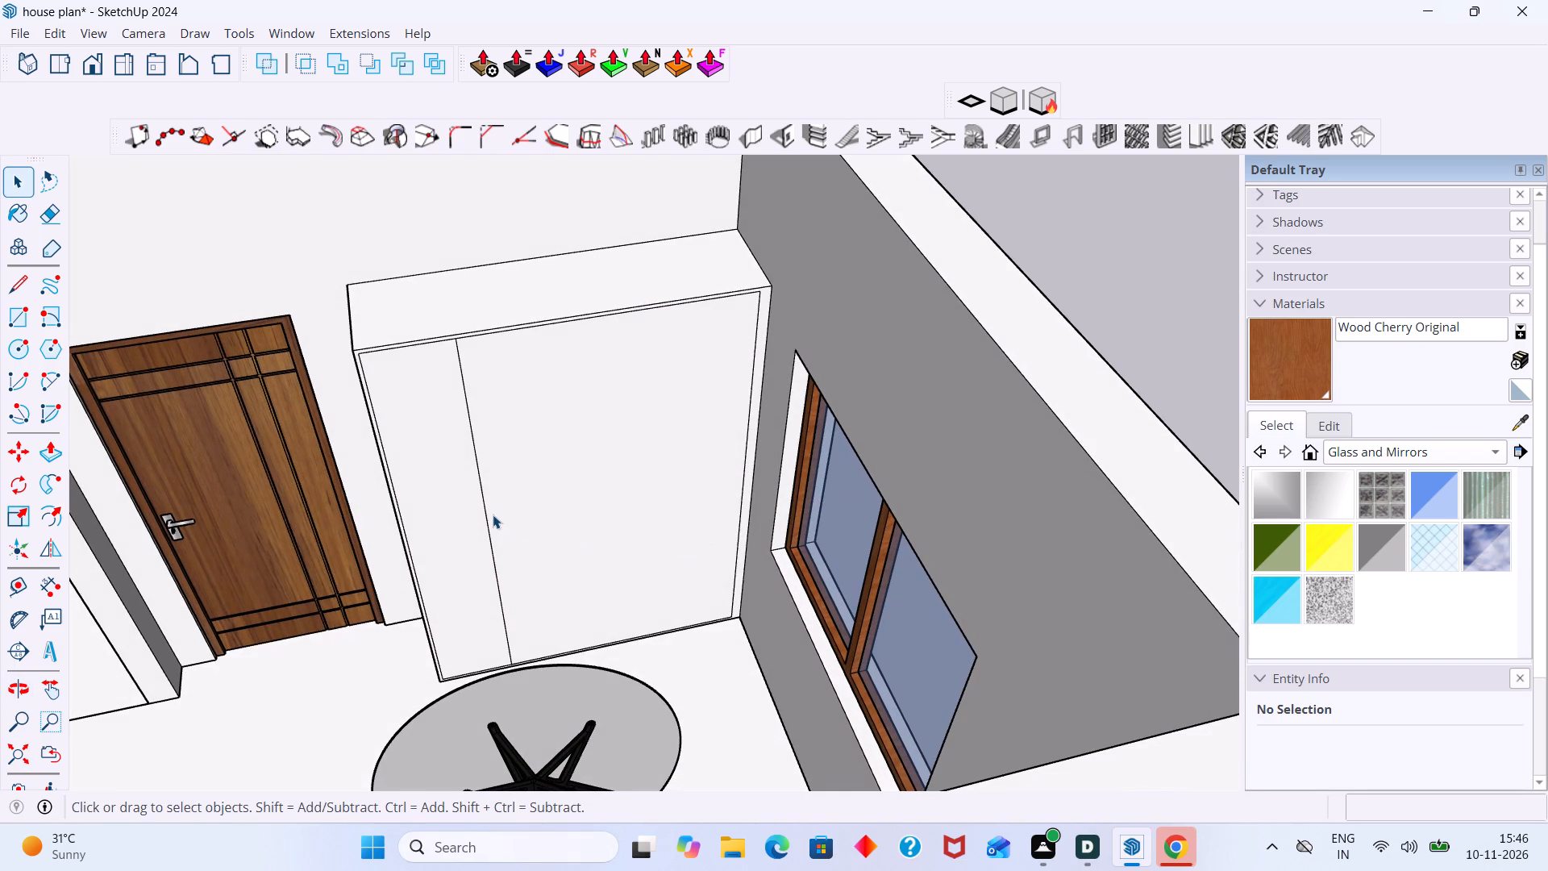
pyautogui.scroll(3, 493, 514)
pyautogui.scroll(-1, 487, 549)
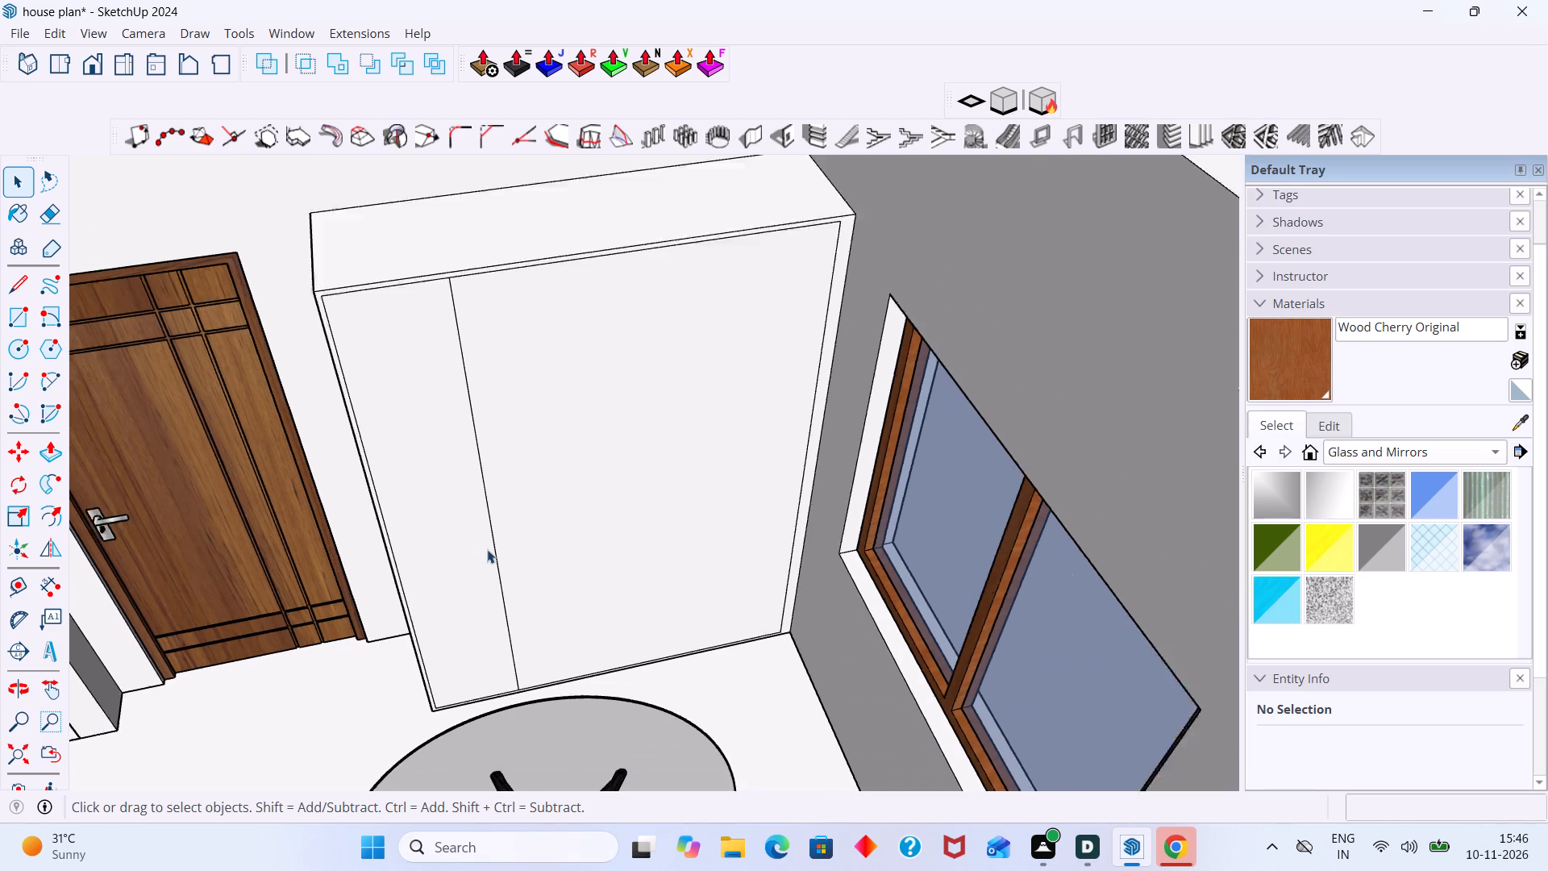
pyautogui.scroll(-2, 487, 549)
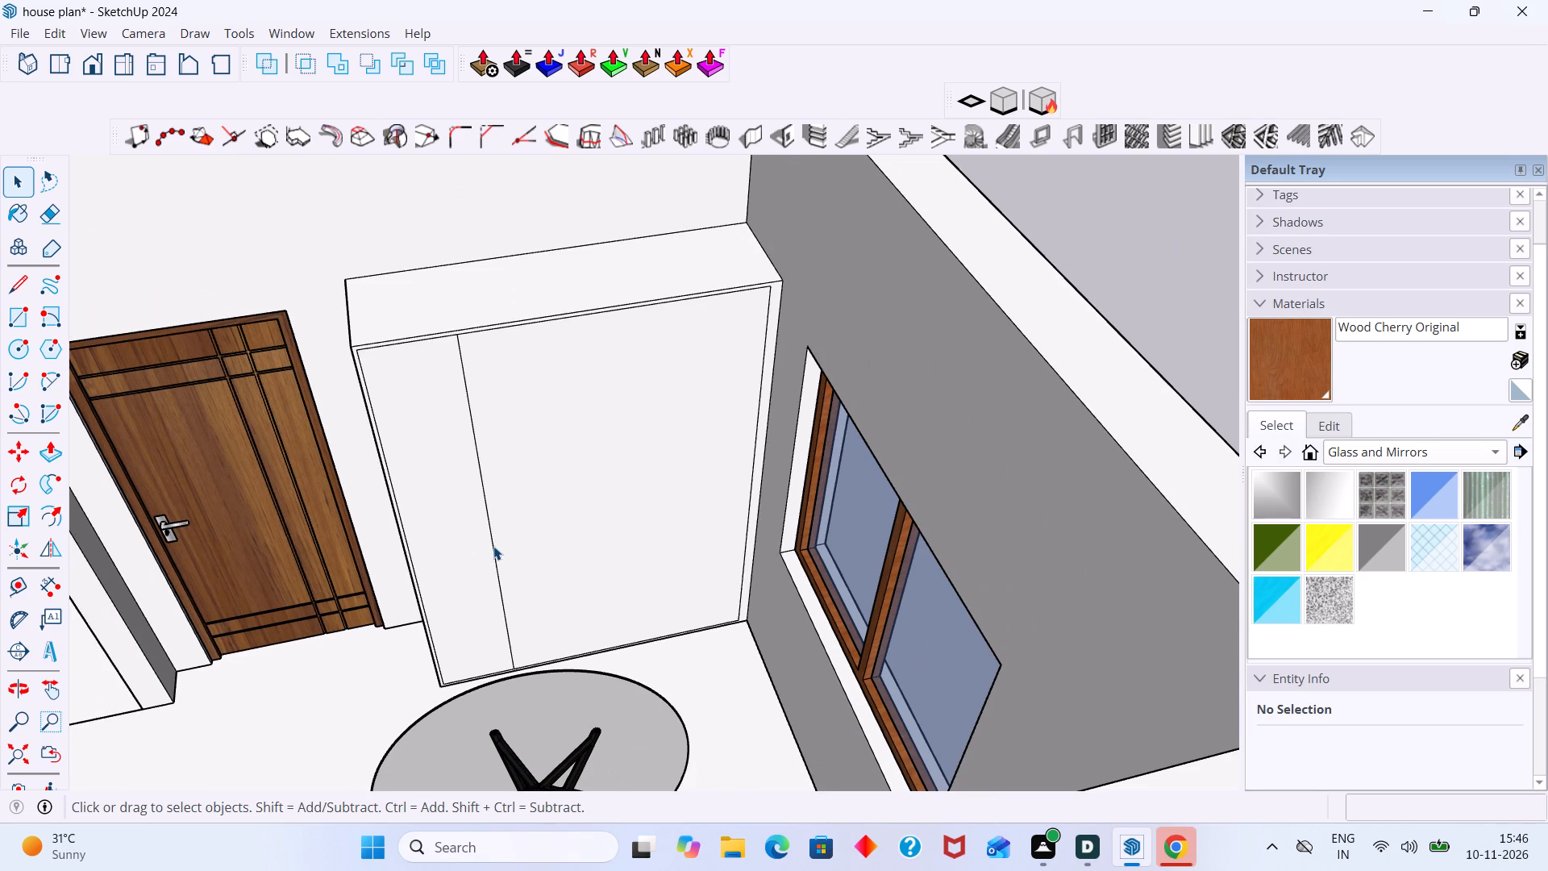
pyautogui.click(495, 548)
pyautogui.click(495, 550)
pyautogui.doubleClick(495, 555)
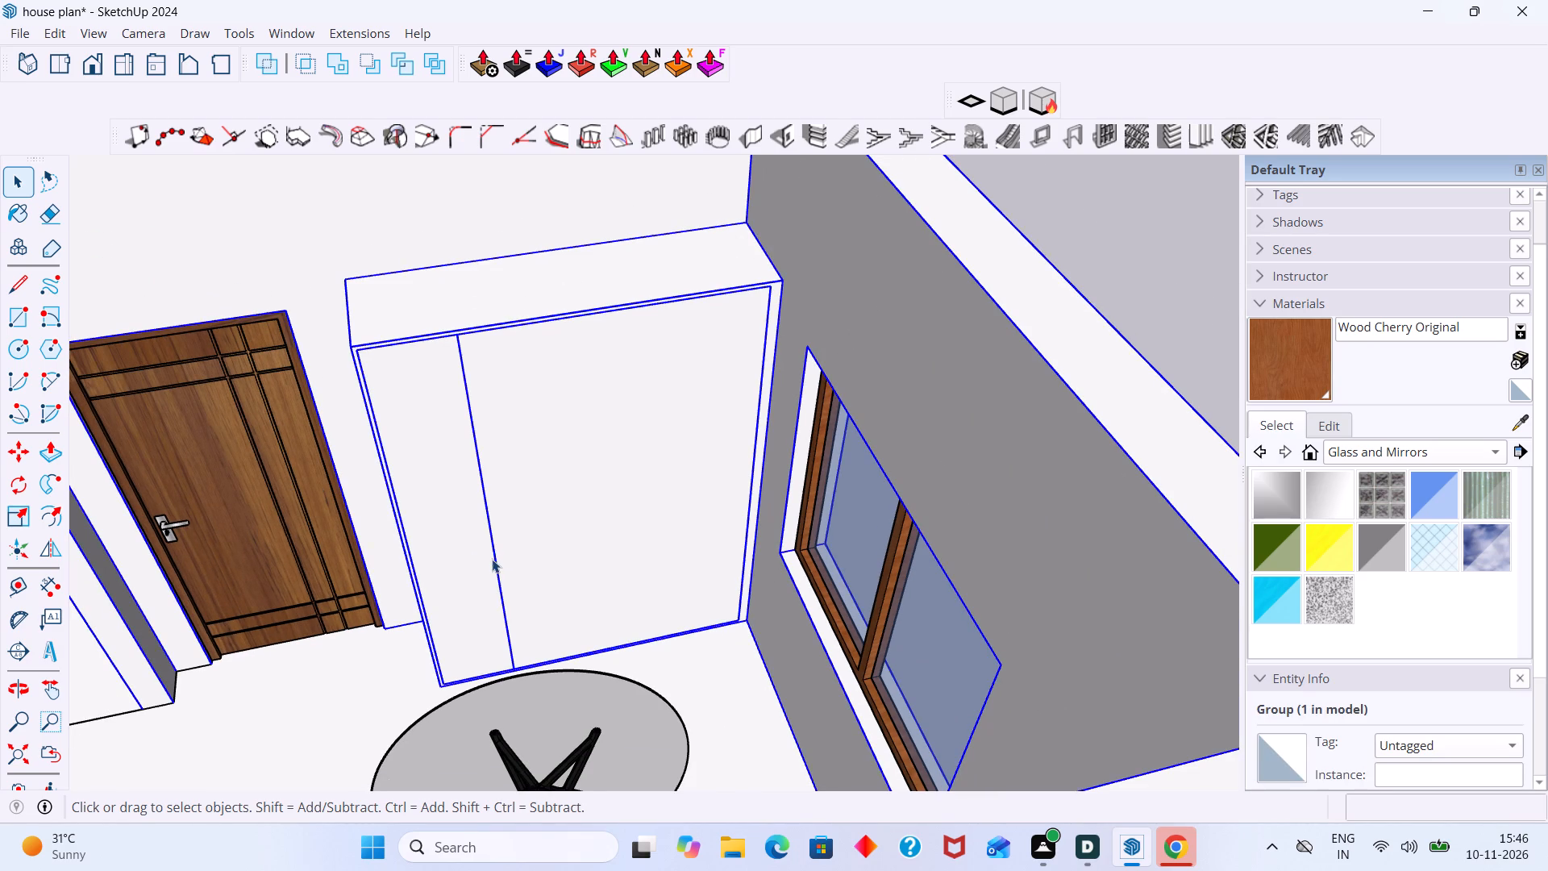
pyautogui.click(500, 579)
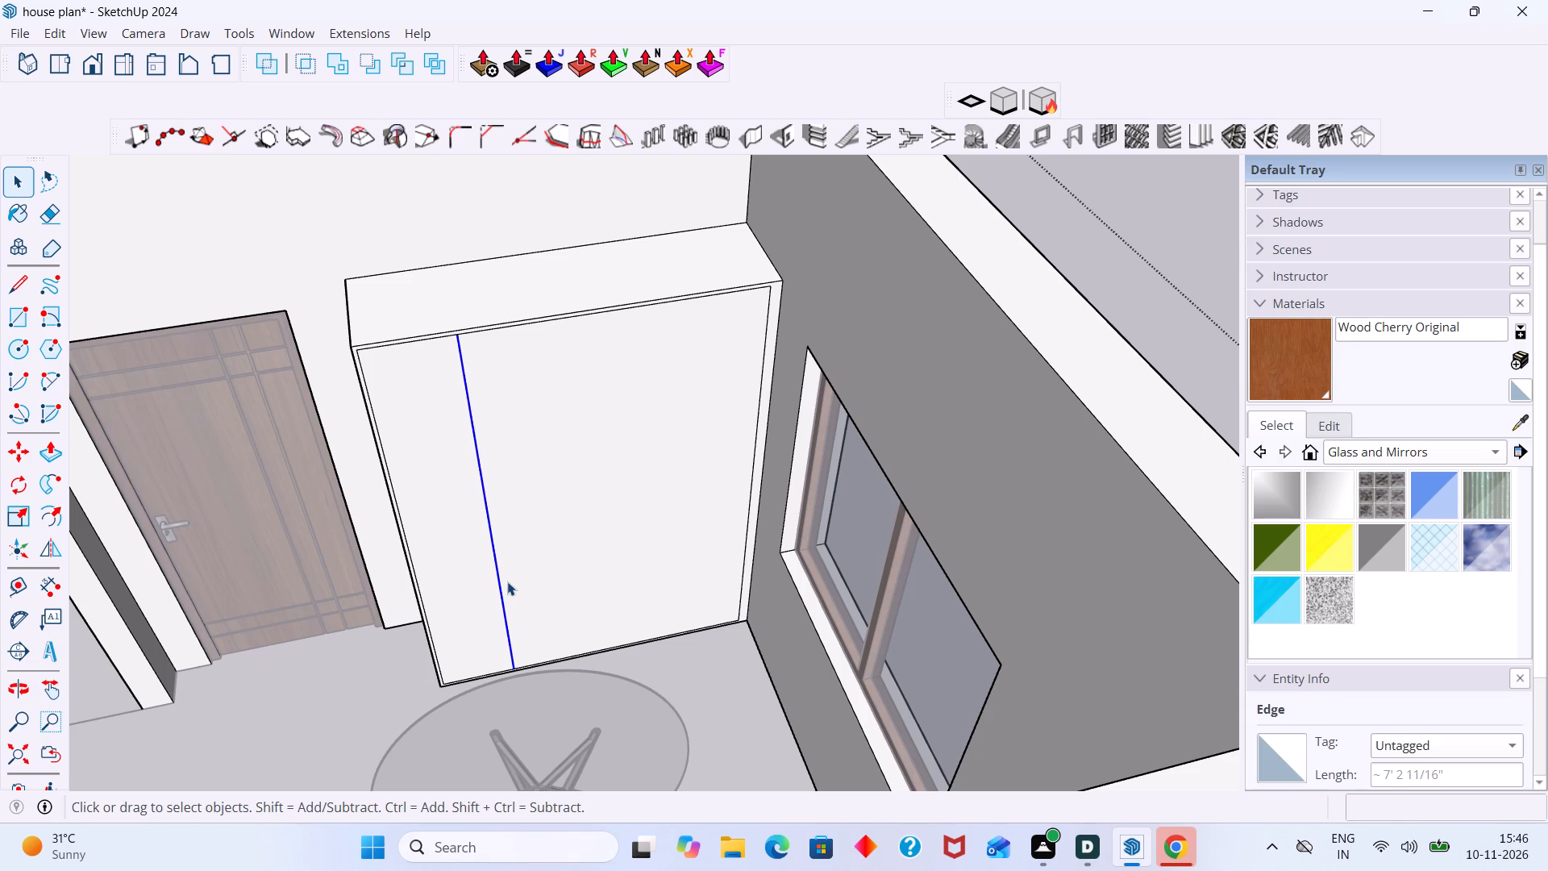
pyautogui.press('BackSpace')
pyautogui.press('Delete')
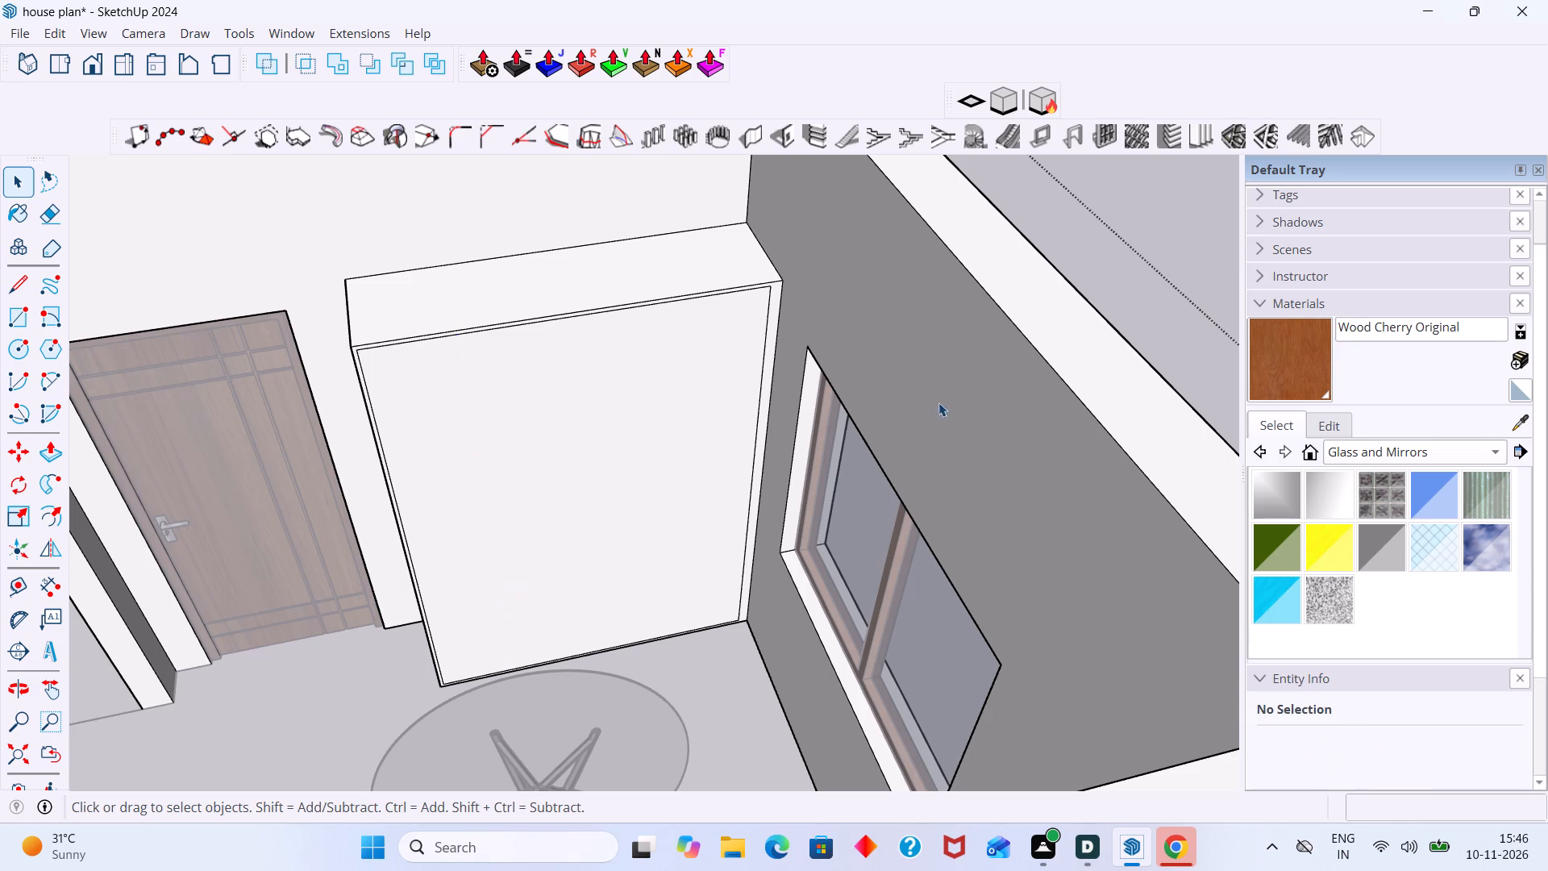
pyautogui.click(1203, 214)
# Examine the upper corner of the TV unit block's front frame on the door side from several angles.
pyautogui.scroll(8, 342, 427)
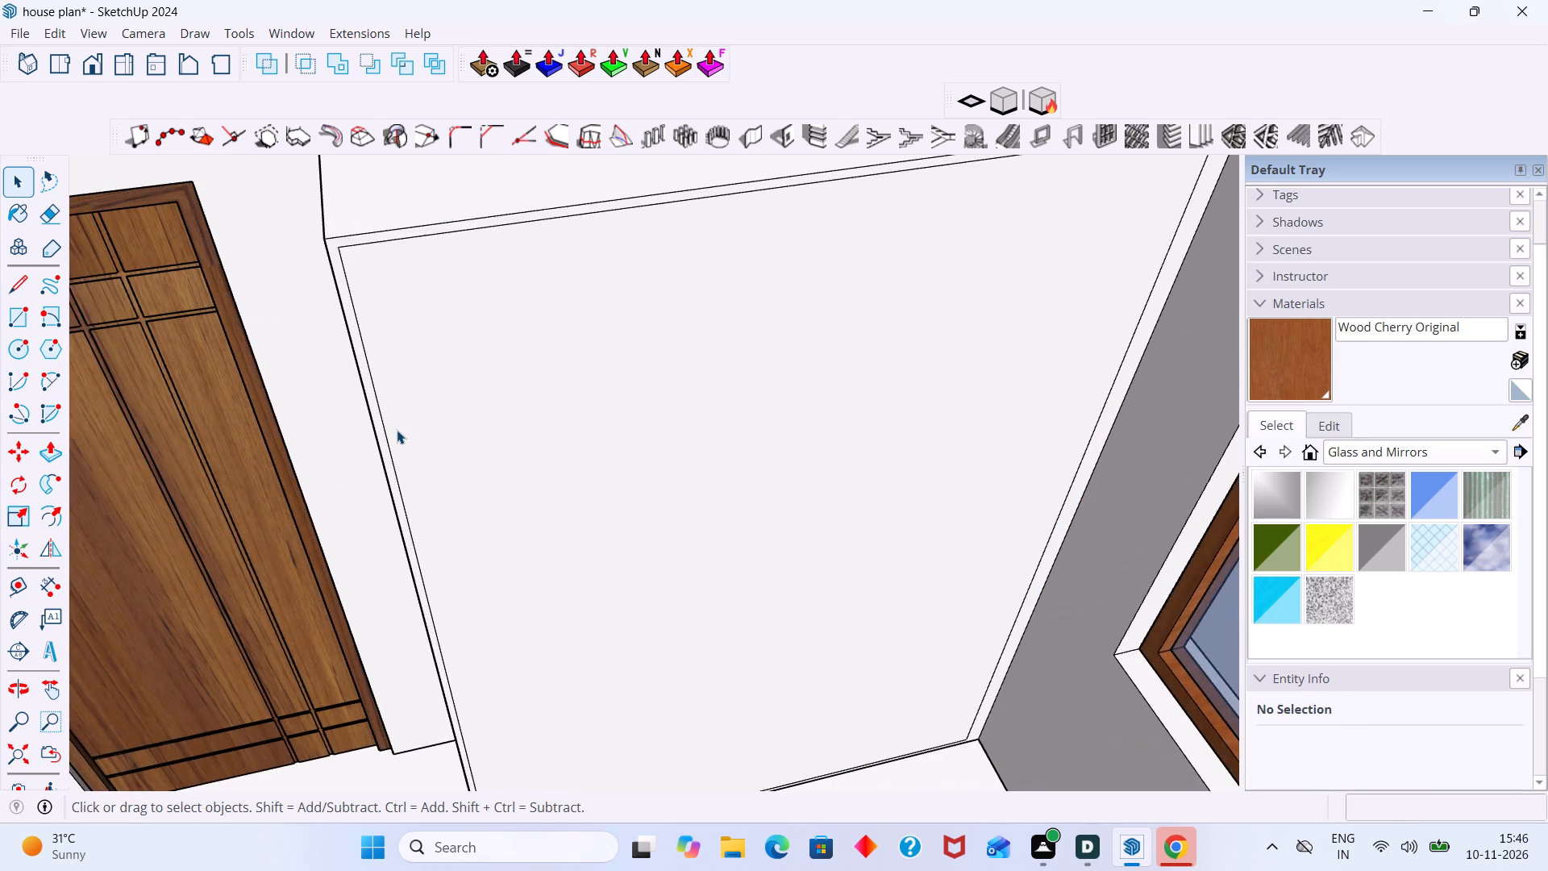
pyautogui.scroll(-6, 390, 429)
pyautogui.scroll(6, 391, 415)
pyautogui.moveTo(390, 408); pyautogui.dragTo(495, 452, button='middle')
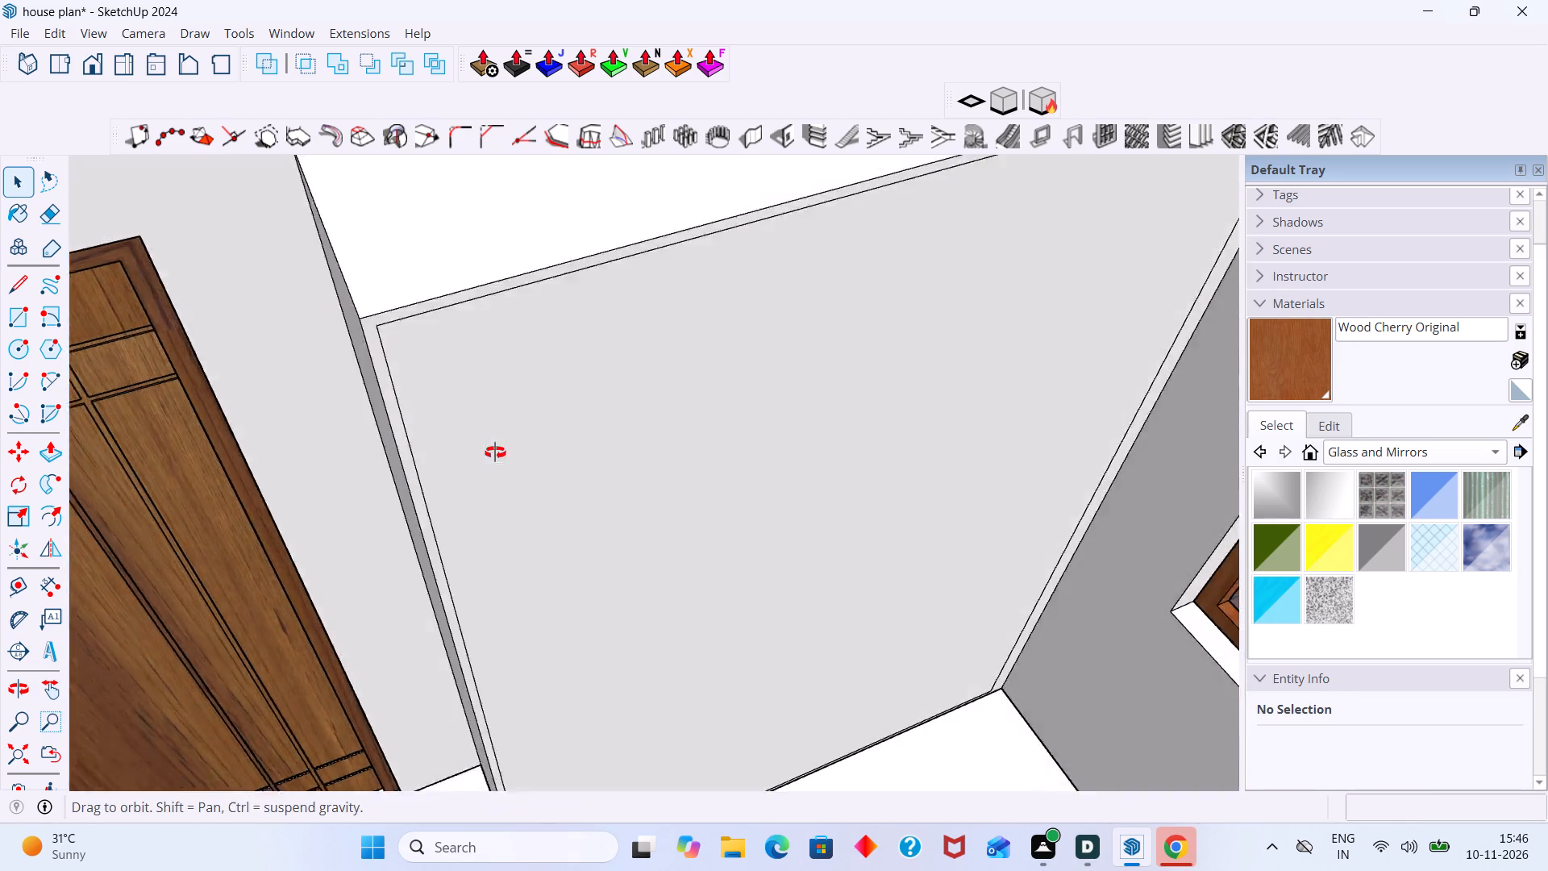
pyautogui.moveTo(495, 452); pyautogui.dragTo(560, 461, button='middle')
pyautogui.scroll(5, 444, 456)
pyautogui.scroll(-3, 506, 442)
pyautogui.scroll(1, 509, 418)
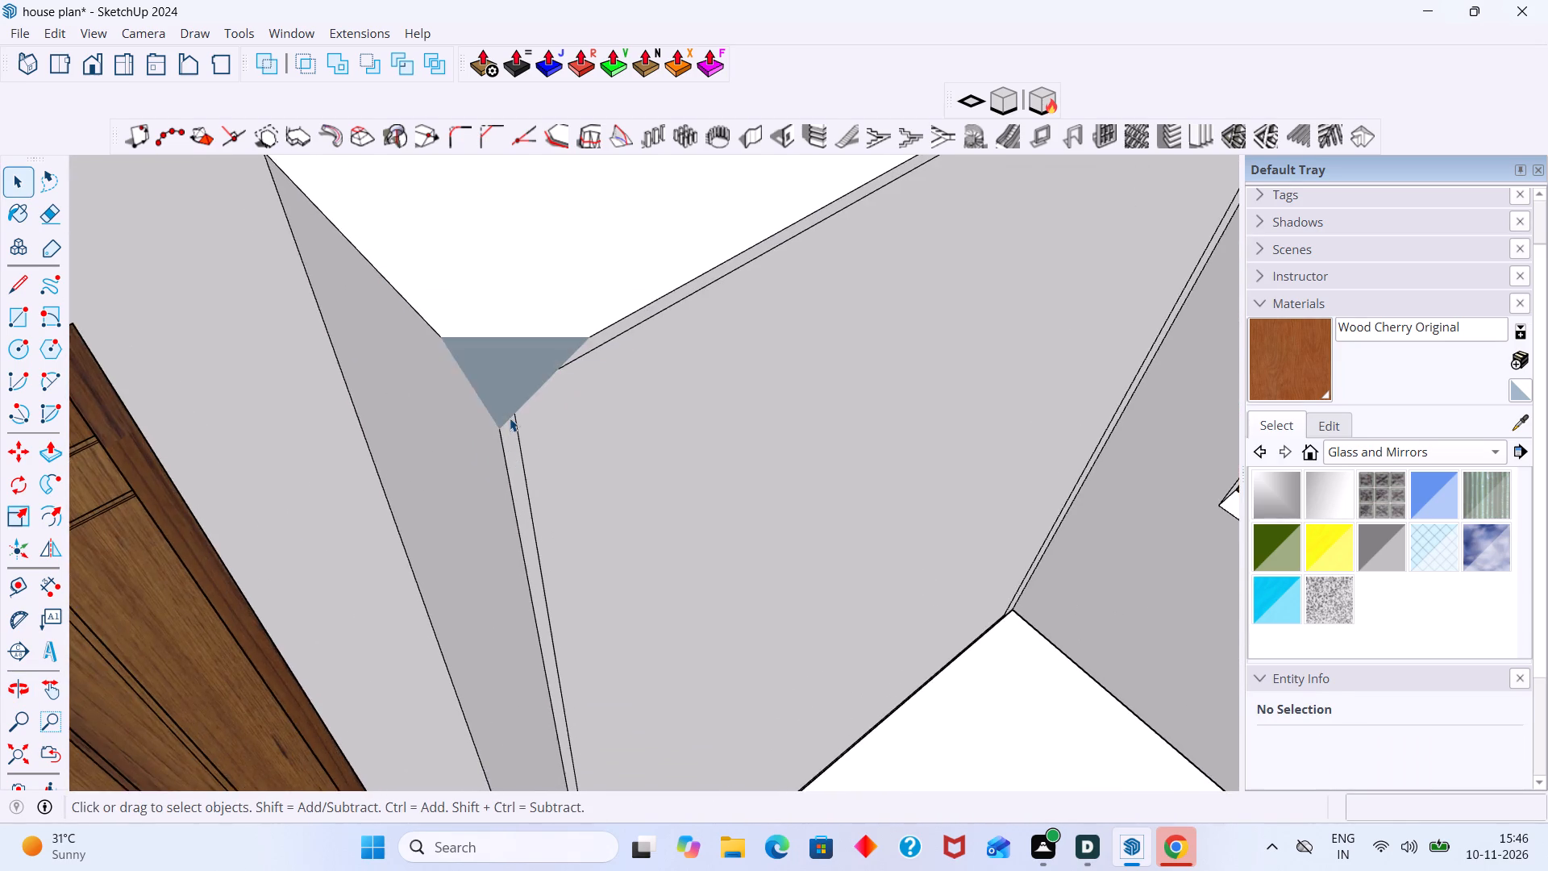
pyautogui.scroll(-4, 513, 416)
pyautogui.moveTo(523, 414); pyautogui.dragTo(572, 528, button='middle')
pyautogui.scroll(3, 548, 511)
pyautogui.moveTo(531, 509); pyautogui.dragTo(439, 436, button='middle')
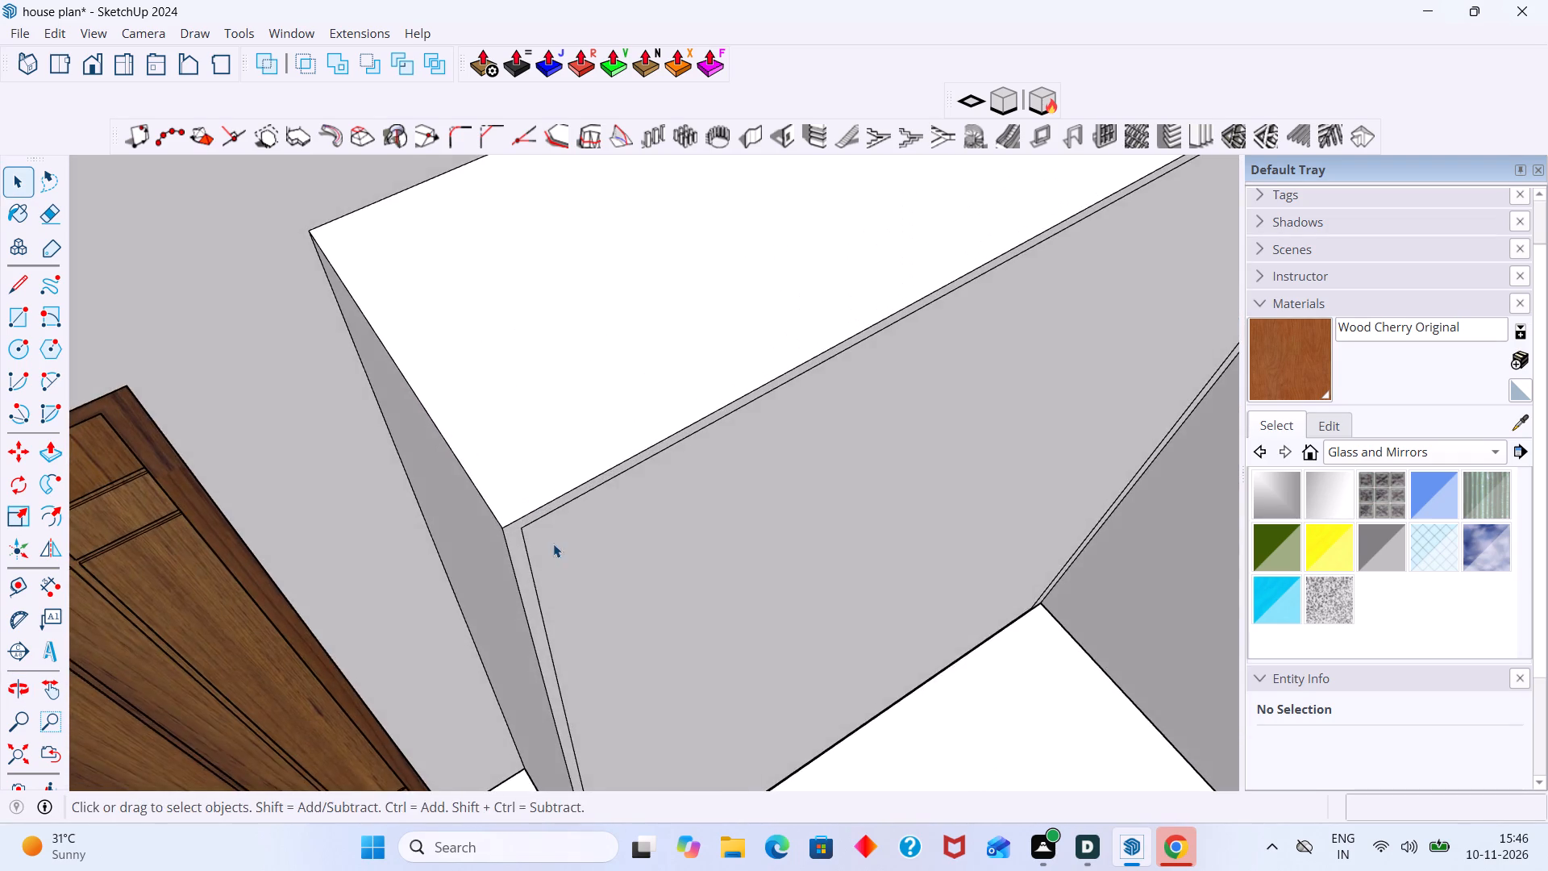
pyautogui.scroll(1, 554, 544)
pyautogui.moveTo(535, 532); pyautogui.dragTo(451, 495, button='middle')
pyautogui.scroll(1, 434, 482)
pyautogui.scroll(-7, 645, 536)
# Undo the front frame edits on the TV unit block back to the plain, undivided front face.
pyautogui.hotkey('ctrl', 'z')
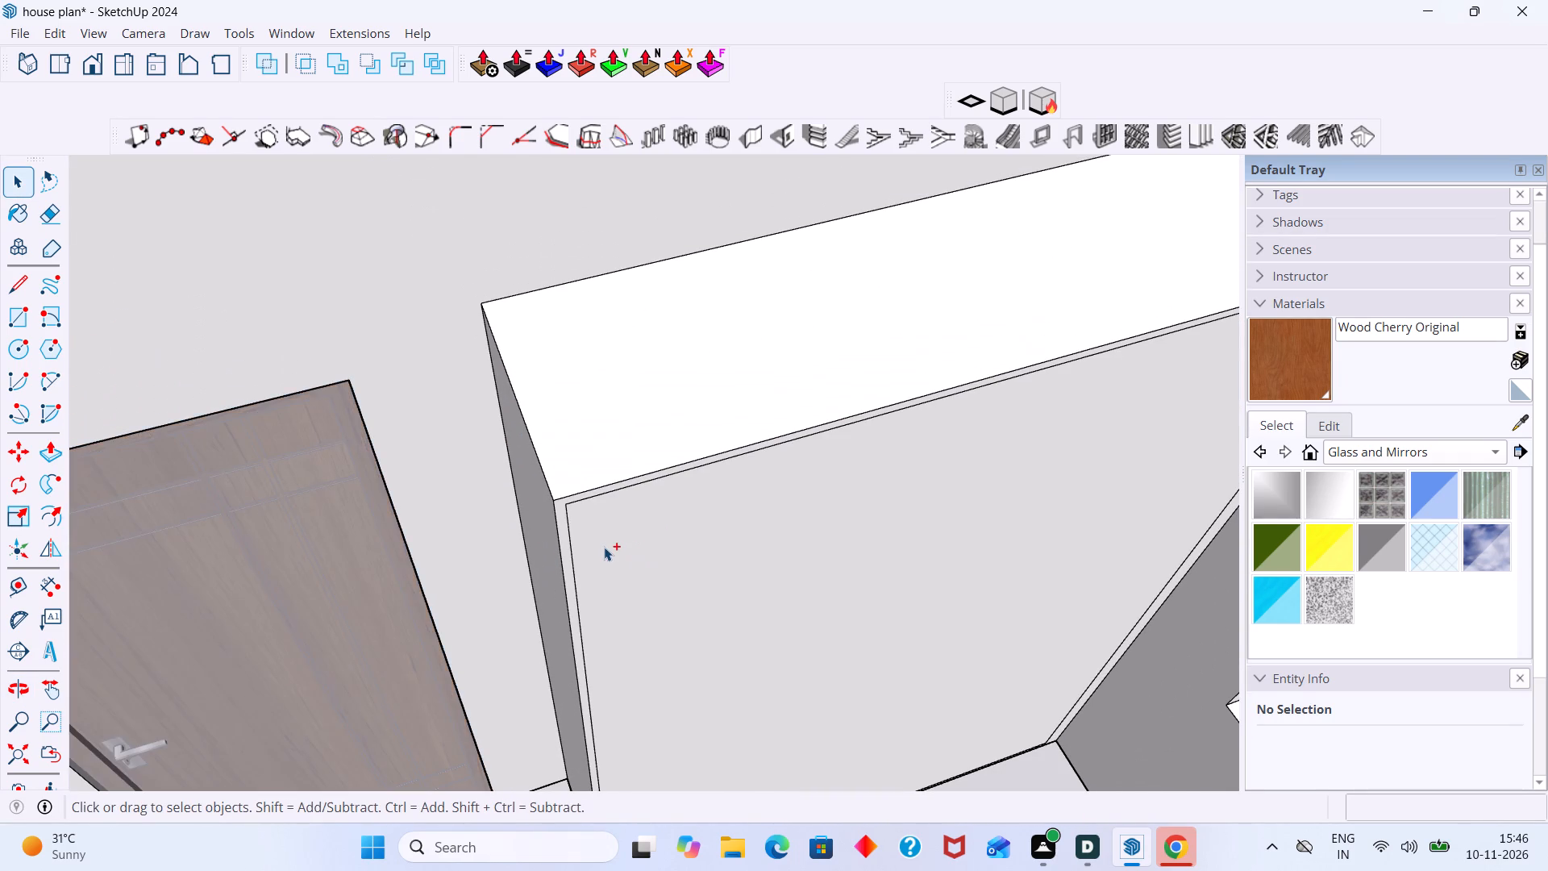
pyautogui.hotkey('ctrl', 'z')
pyautogui.hotkey('ctrl', 'z')
pyautogui.hotkey('ctrl', 'z')
pyautogui.hotkey('ctrl', 'z')
pyautogui.hotkey('ctrl', 'z')
pyautogui.keyDown('ctrl'); pyautogui.scroll(-5, 601, 556); pyautogui.keyUp('ctrl')
pyautogui.hotkey('ctrl', 'z')
pyautogui.hotkey('ctrl', 'z')
pyautogui.hotkey('ctrl', 'z')
pyautogui.hotkey('ctrl', 'z')
pyautogui.hotkey('ctrl', 'z')
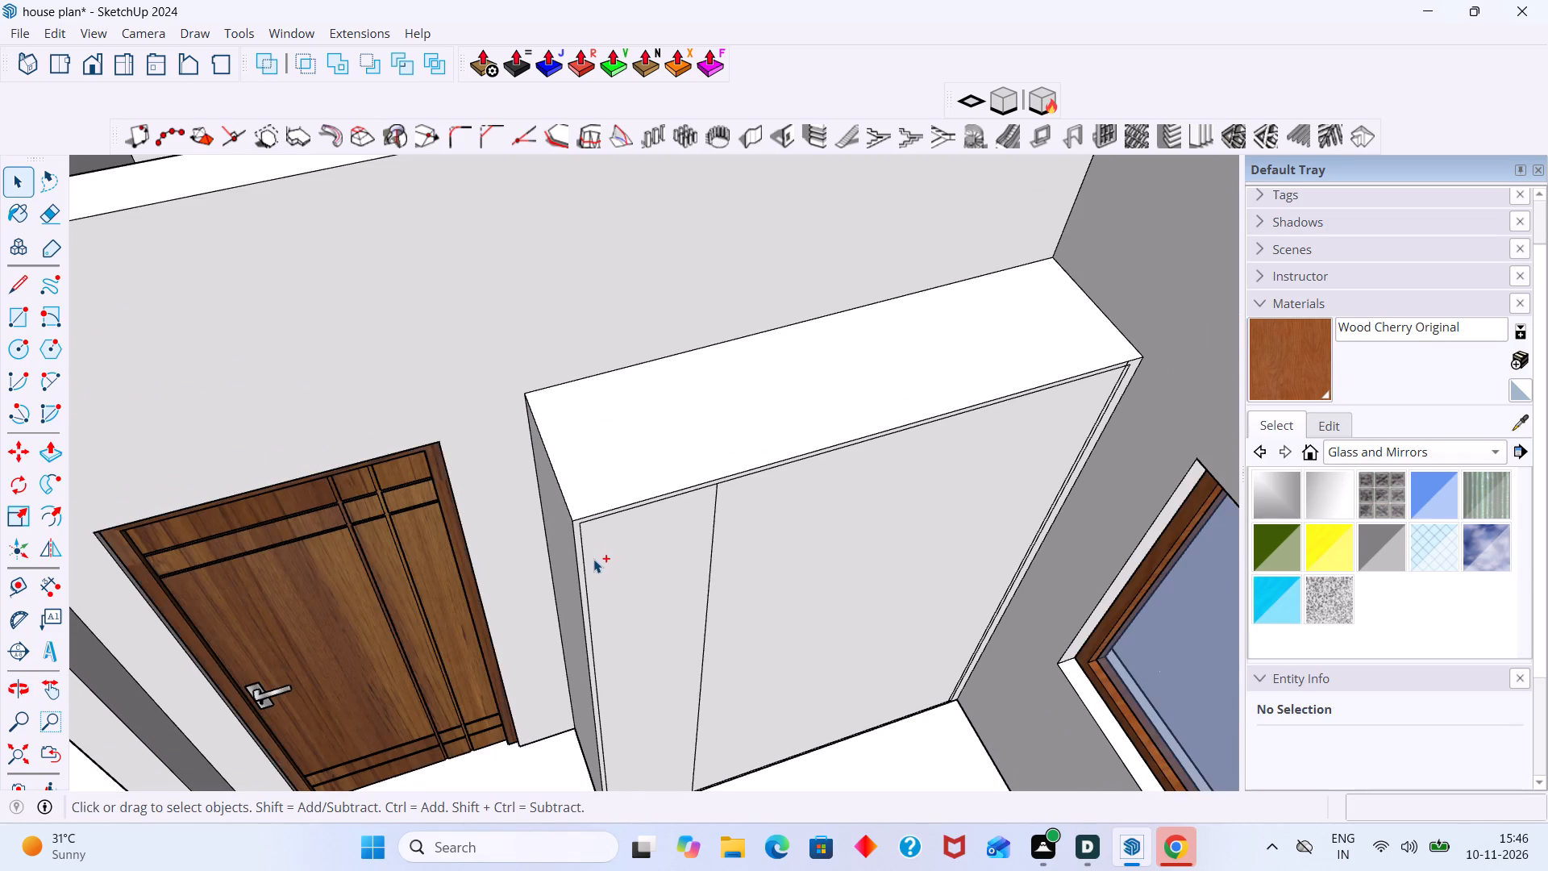
pyautogui.hotkey('ctrl', 'z')
pyautogui.hotkey('ctrl', 'z')
pyautogui.hotkey('ctrl', 'z')
pyautogui.hotkey('ctrl', 'z')
pyautogui.hotkey('ctrl', 'z')
pyautogui.hotkey('ctrl', 'z')
pyautogui.hotkey('ctrl', 'z')
pyautogui.hotkey('ctrl', 'z')
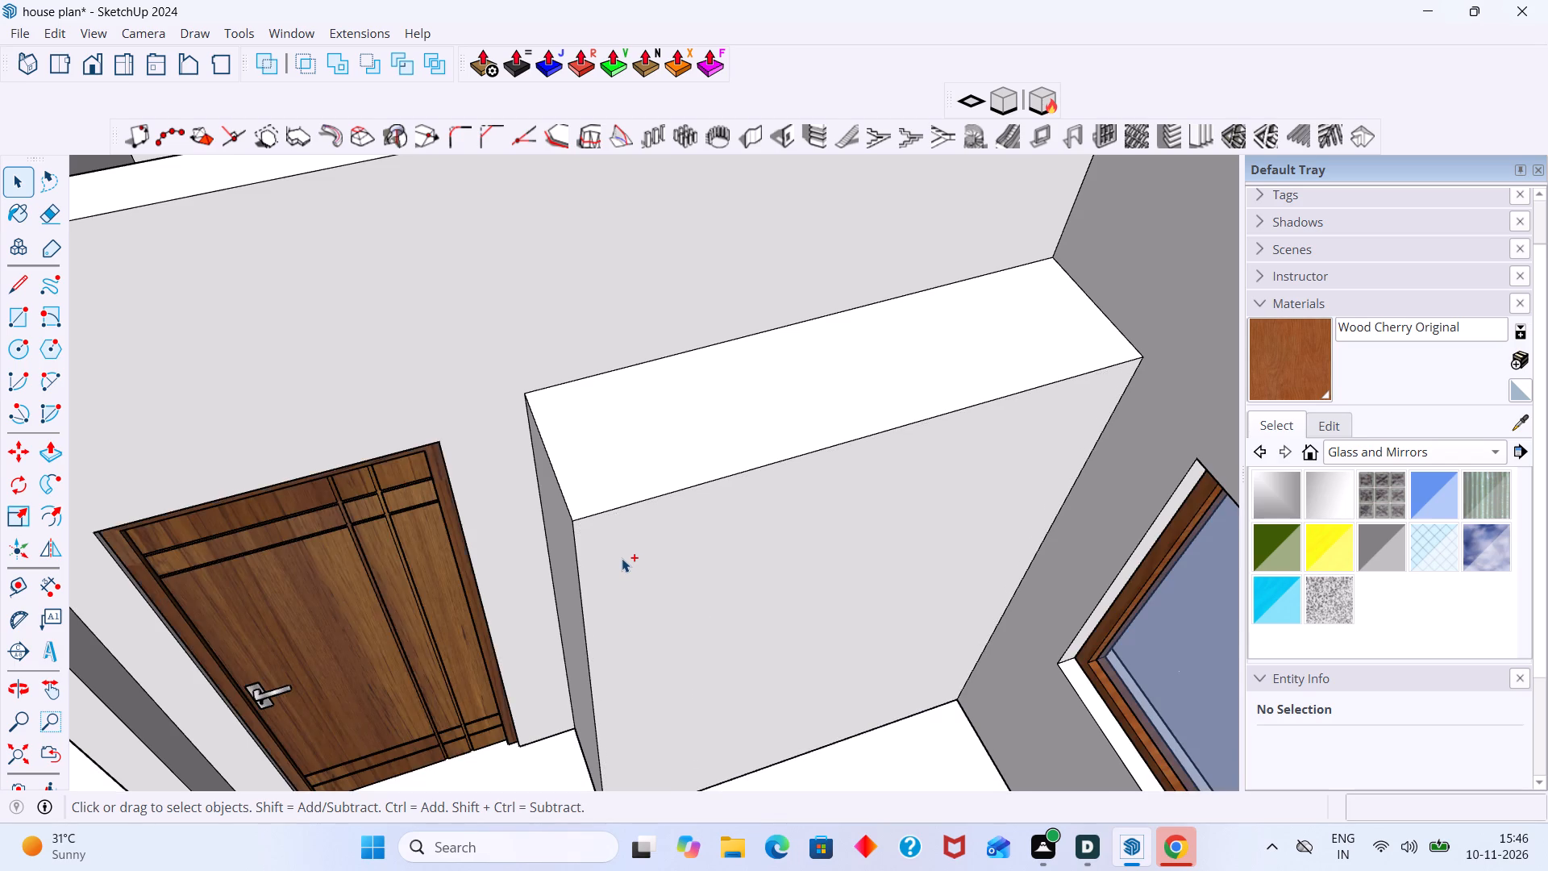
# Examine the plain TV unit block and check how its front face selects.
pyautogui.scroll(-3, 626, 556)
pyautogui.moveTo(633, 548); pyautogui.dragTo(611, 456, button='middle')
pyautogui.tripleClick(722, 577)
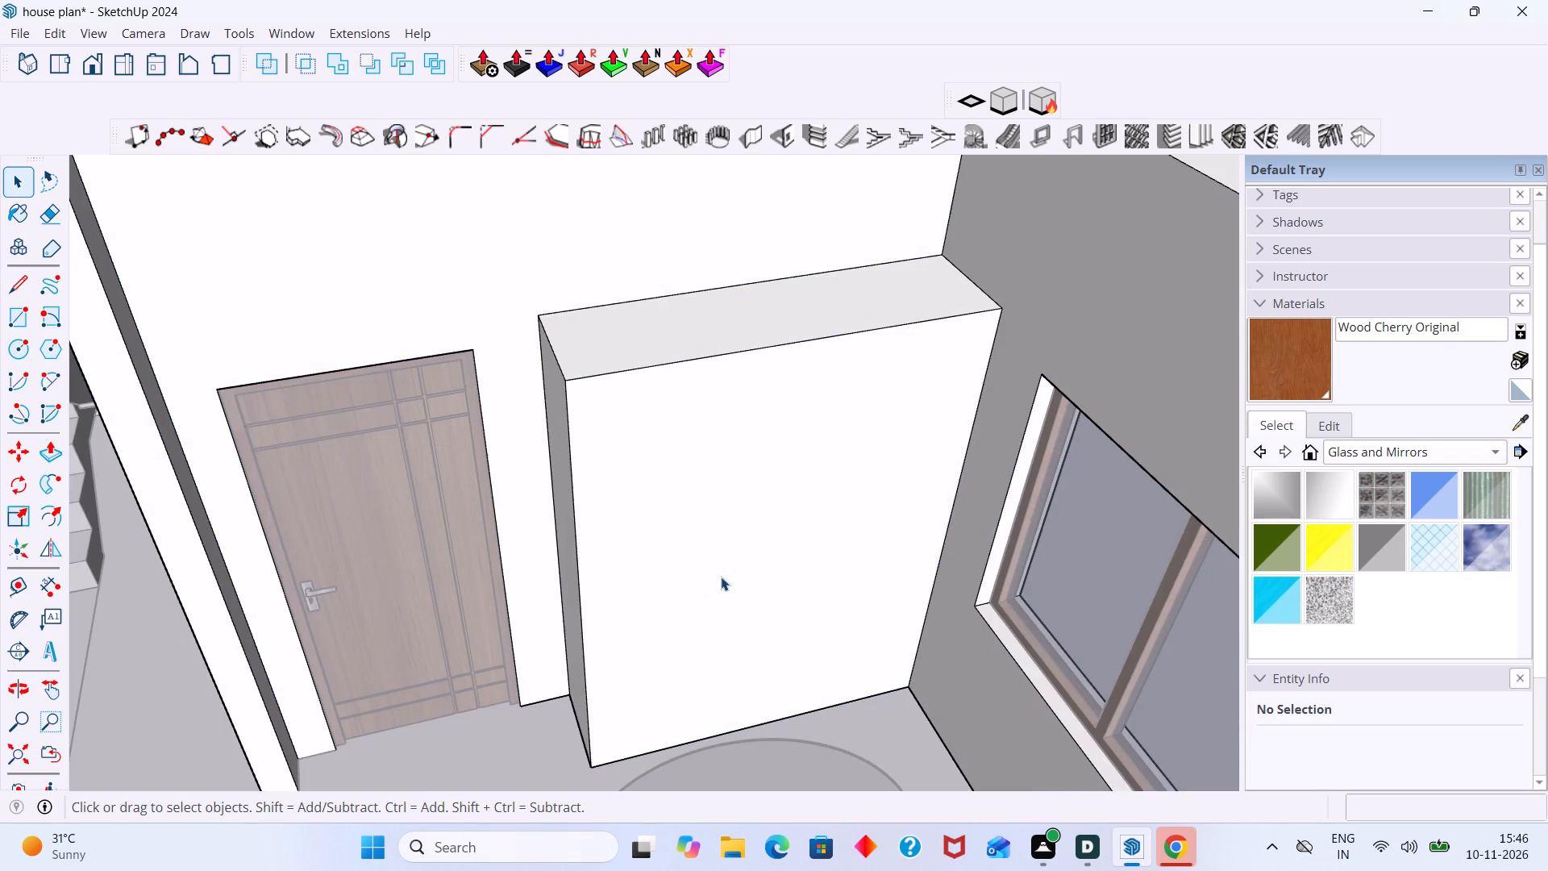
pyautogui.click(721, 577)
pyautogui.scroll(2, 686, 577)
pyautogui.doubleClick(682, 576)
pyautogui.click(667, 567)
pyautogui.scroll(2, 665, 566)
pyautogui.click(664, 565)
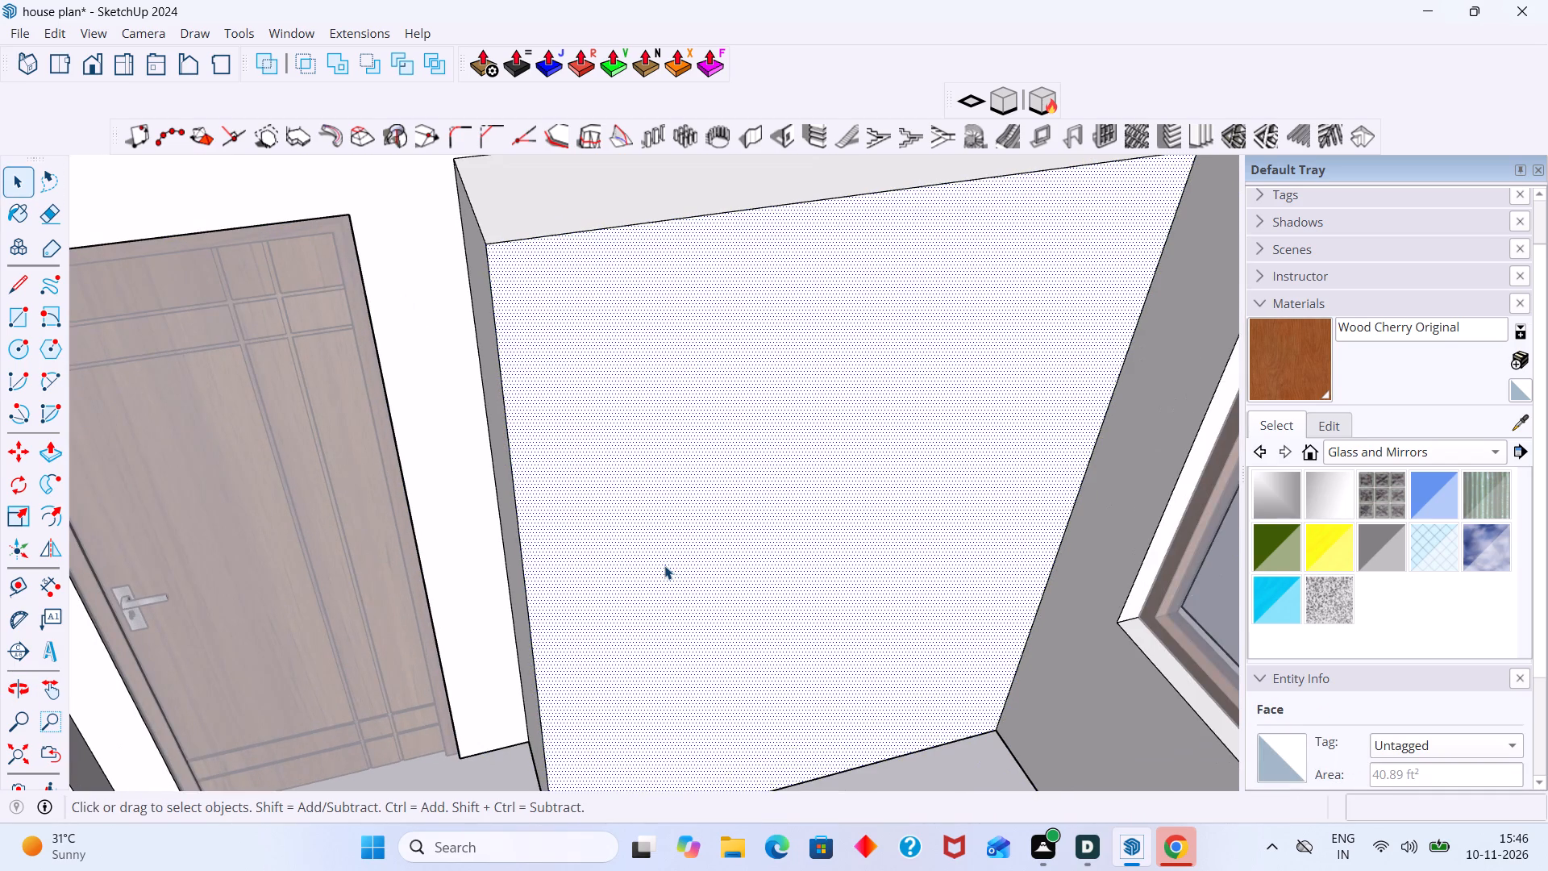
pyautogui.scroll(-4, 664, 565)
pyautogui.click(664, 565)
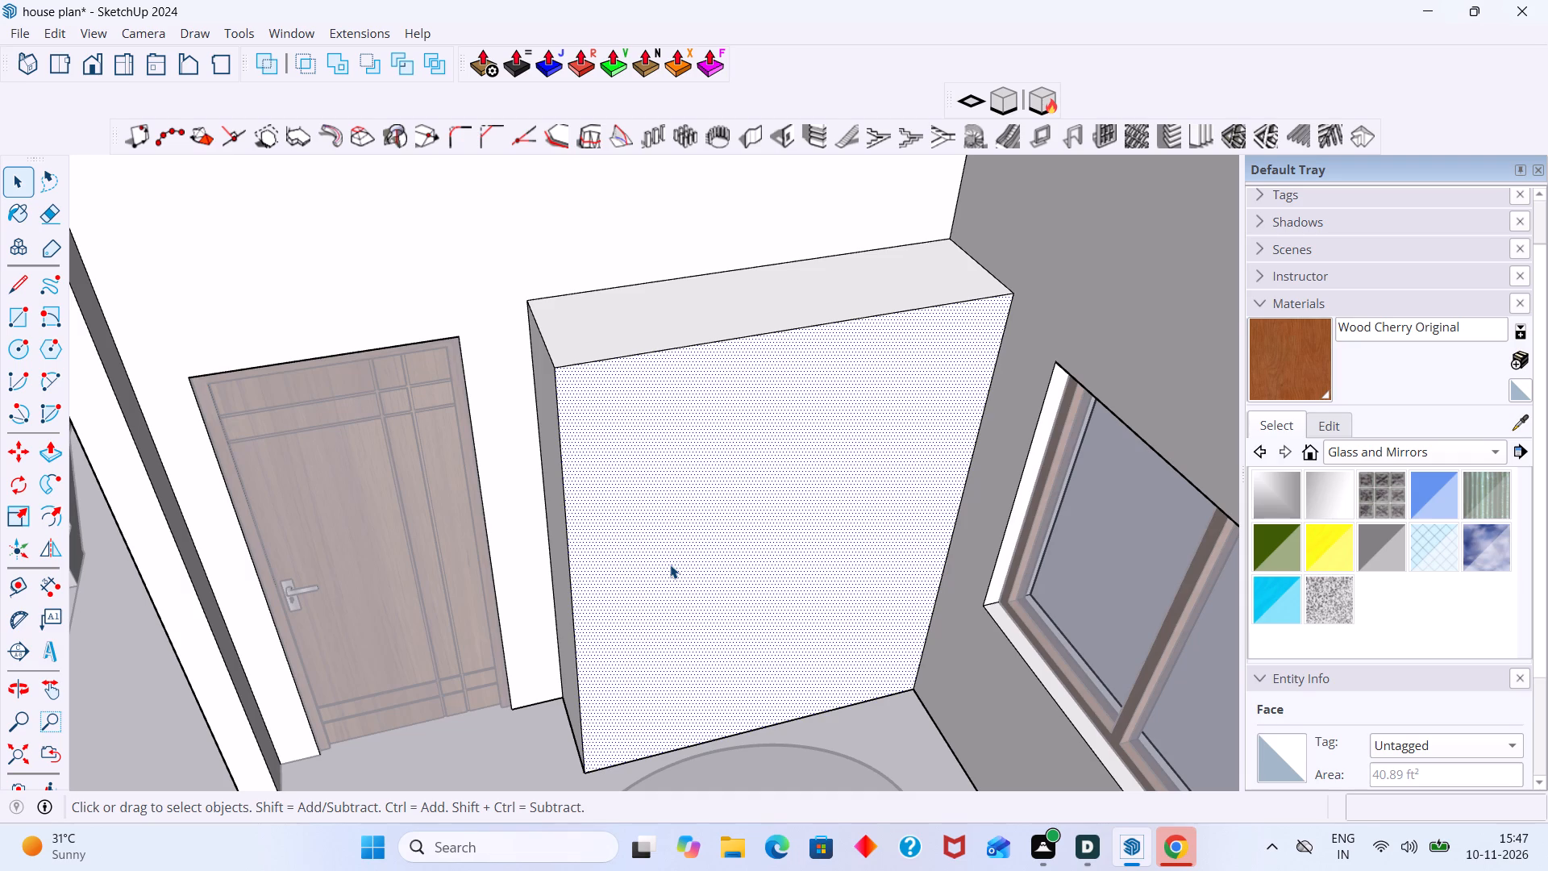
# Undo the TV unit block's extrusion, back to the flat rectangle outlined on the wall between door and window.
pyautogui.scroll(-5, 620, 523)
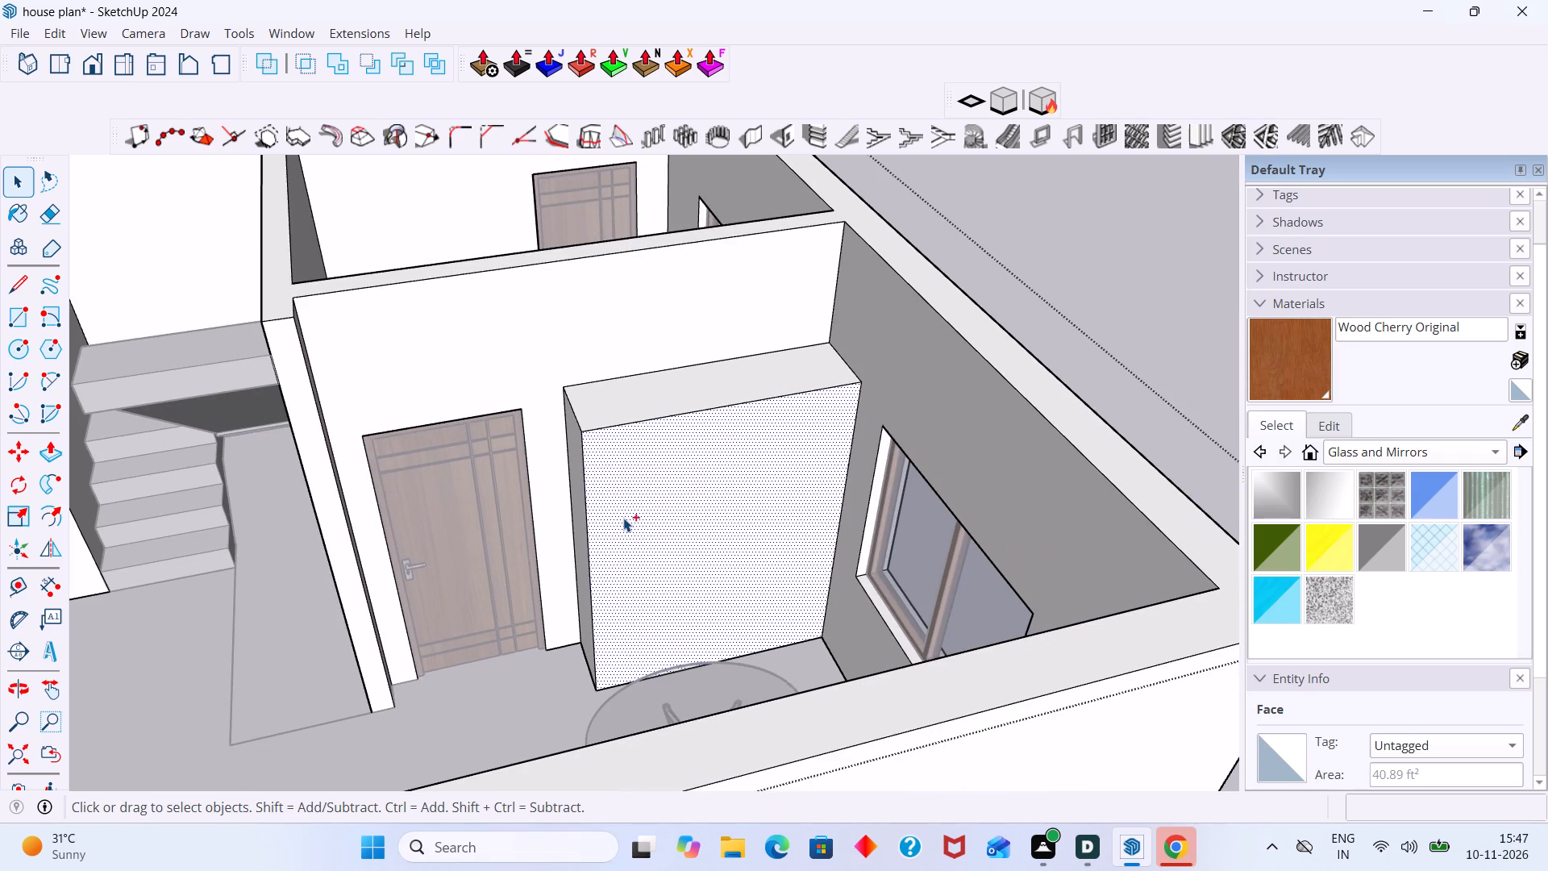
pyautogui.hotkey('ctrl', 'z')
pyautogui.hotkey('ctrl', 'z')
pyautogui.hotkey('ctrl', 'z')
pyautogui.hotkey('ctrl', 'z')
pyautogui.hotkey('ctrl', 'z')
pyautogui.hotkey('ctrl', 'z')
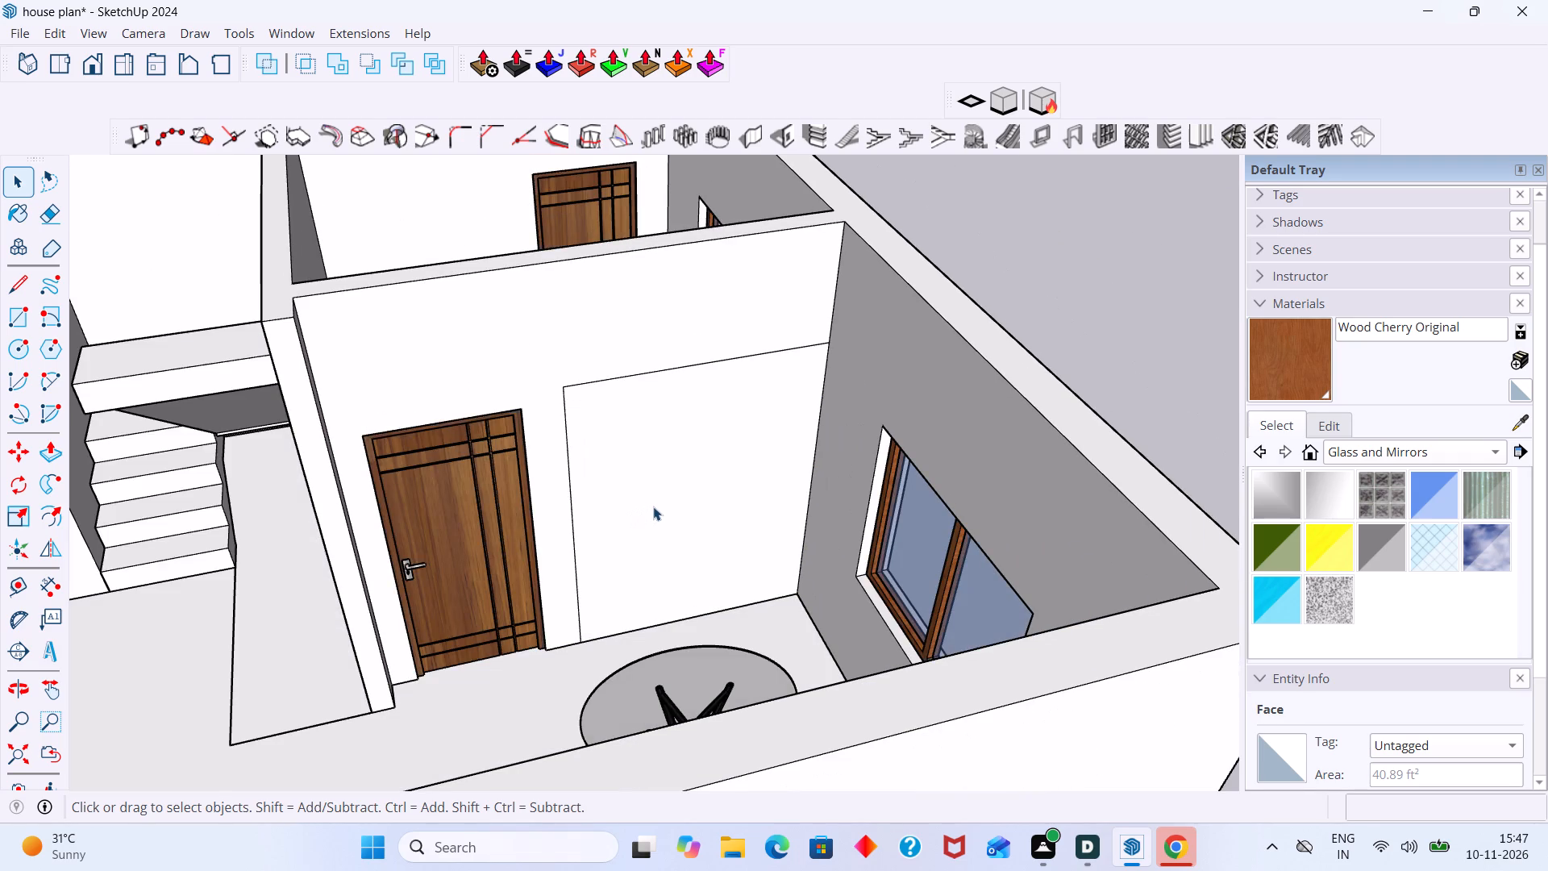
# Group the rectangular TV unit face together with its bounding edges on the wall beside the door.
pyautogui.scroll(-3, 660, 500)
pyautogui.click(995, 360)
pyautogui.scroll(4, 689, 442)
pyautogui.click(634, 460)
pyautogui.scroll(3, 633, 457)
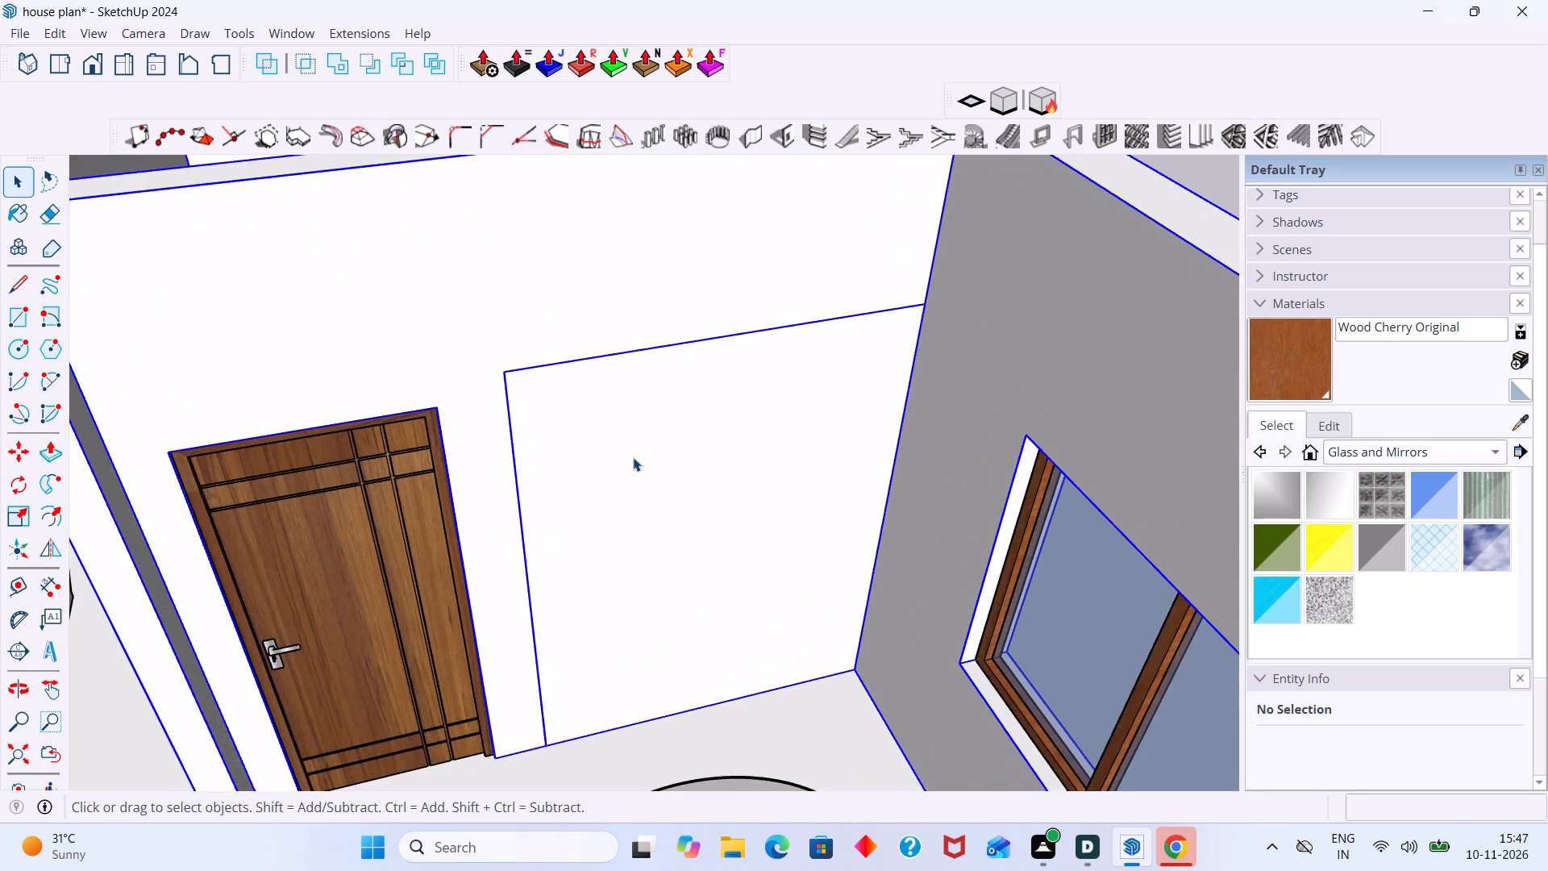
pyautogui.scroll(-1, 631, 457)
pyautogui.doubleClick(626, 457)
pyautogui.click(623, 463)
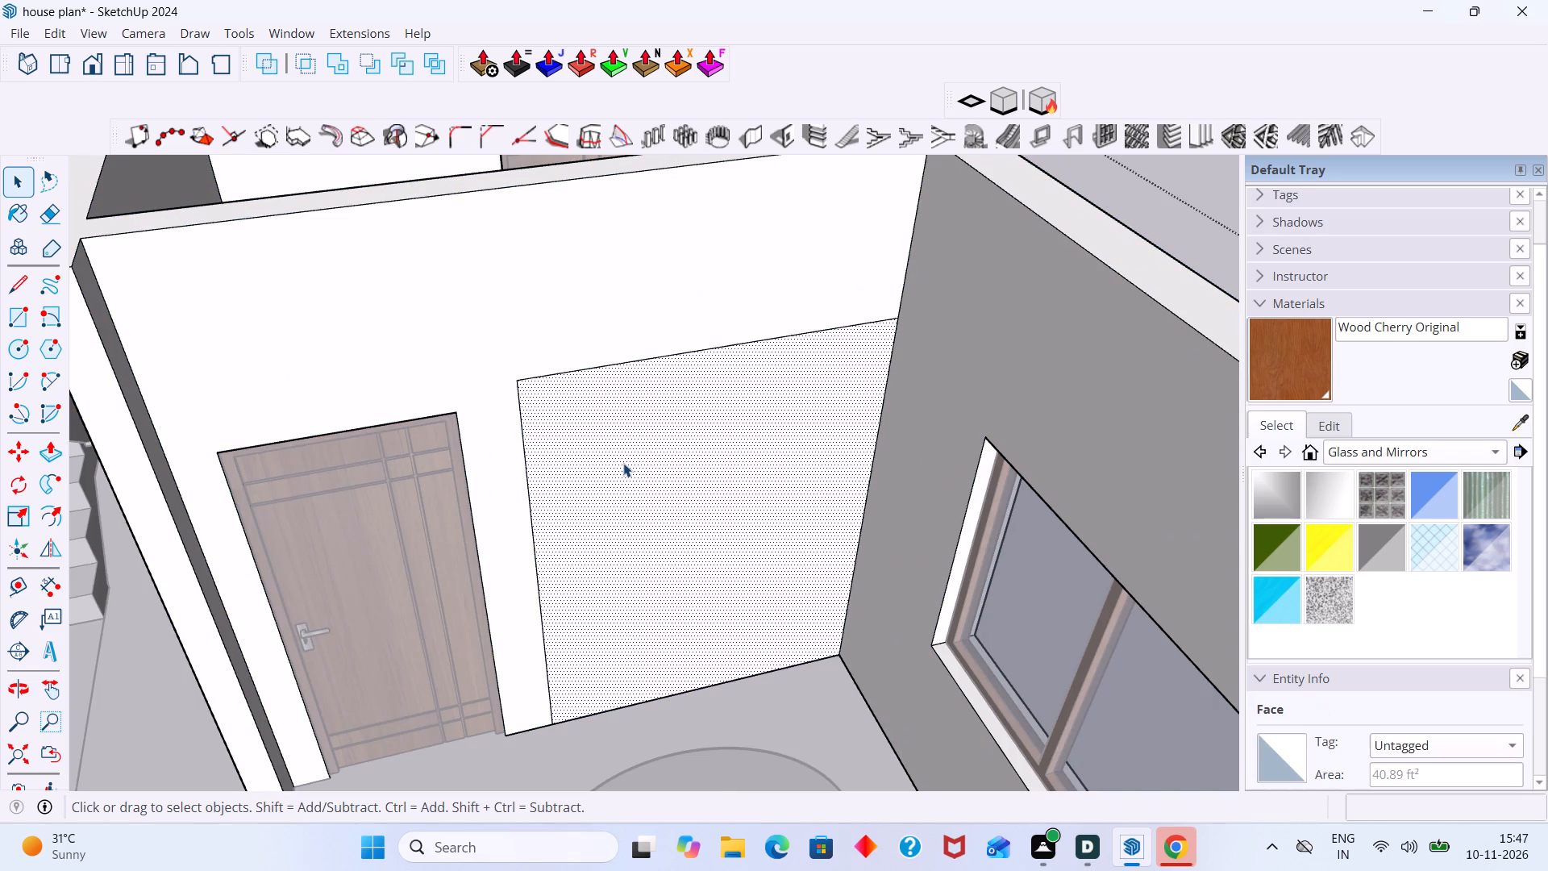
pyautogui.doubleClick(623, 463)
pyautogui.rightClick(623, 463)
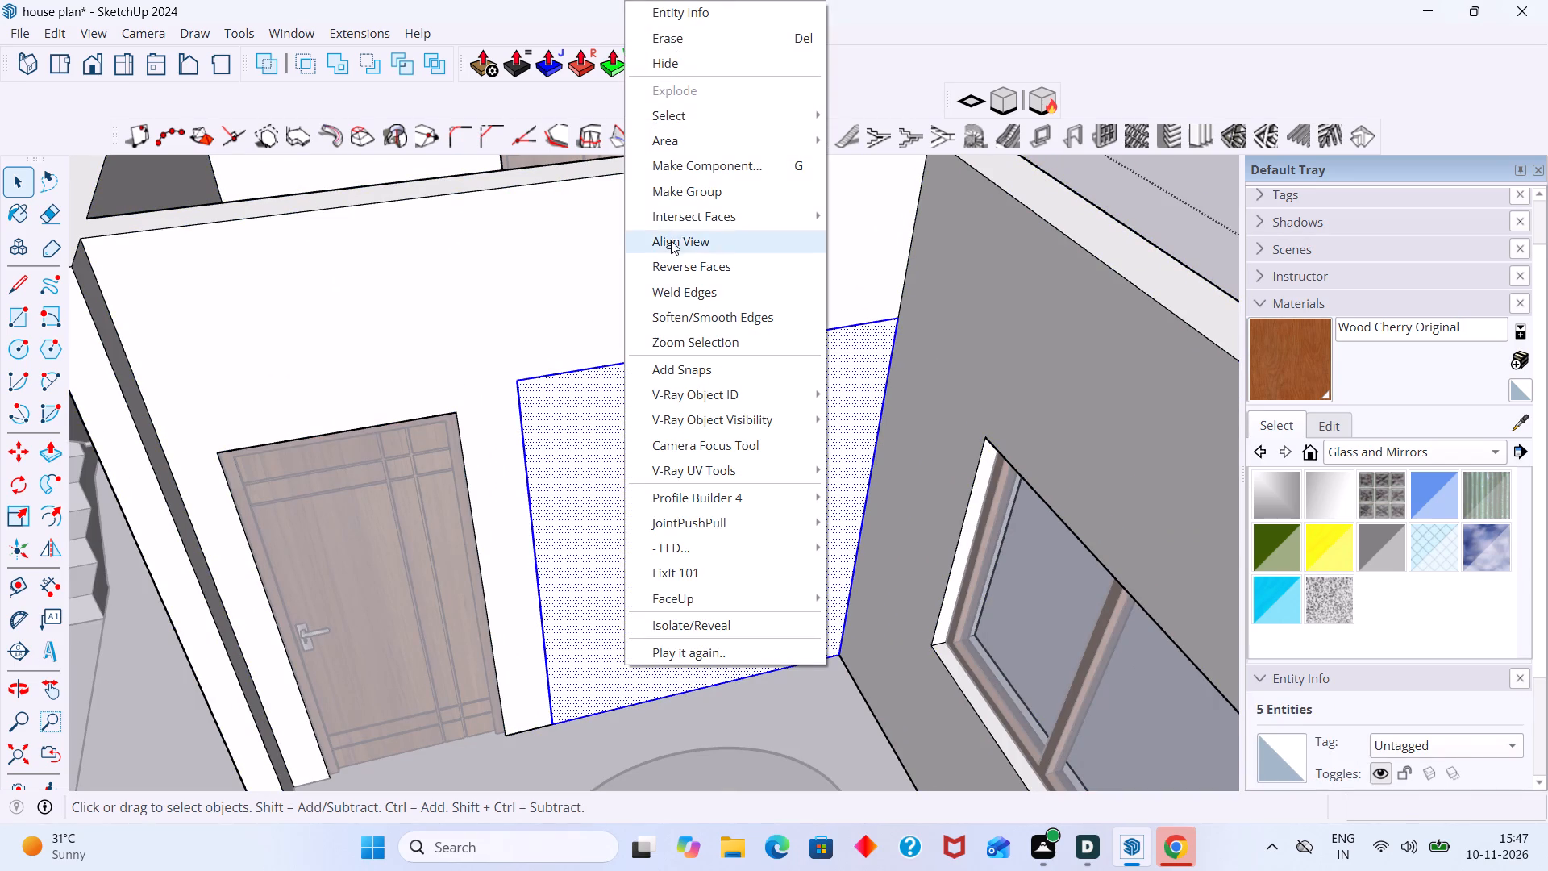
pyautogui.click(672, 196)
# Inside the new group, push/pull the rectangular face out from the wall by 1.5' and leave the group.
pyautogui.doubleClick(627, 448)
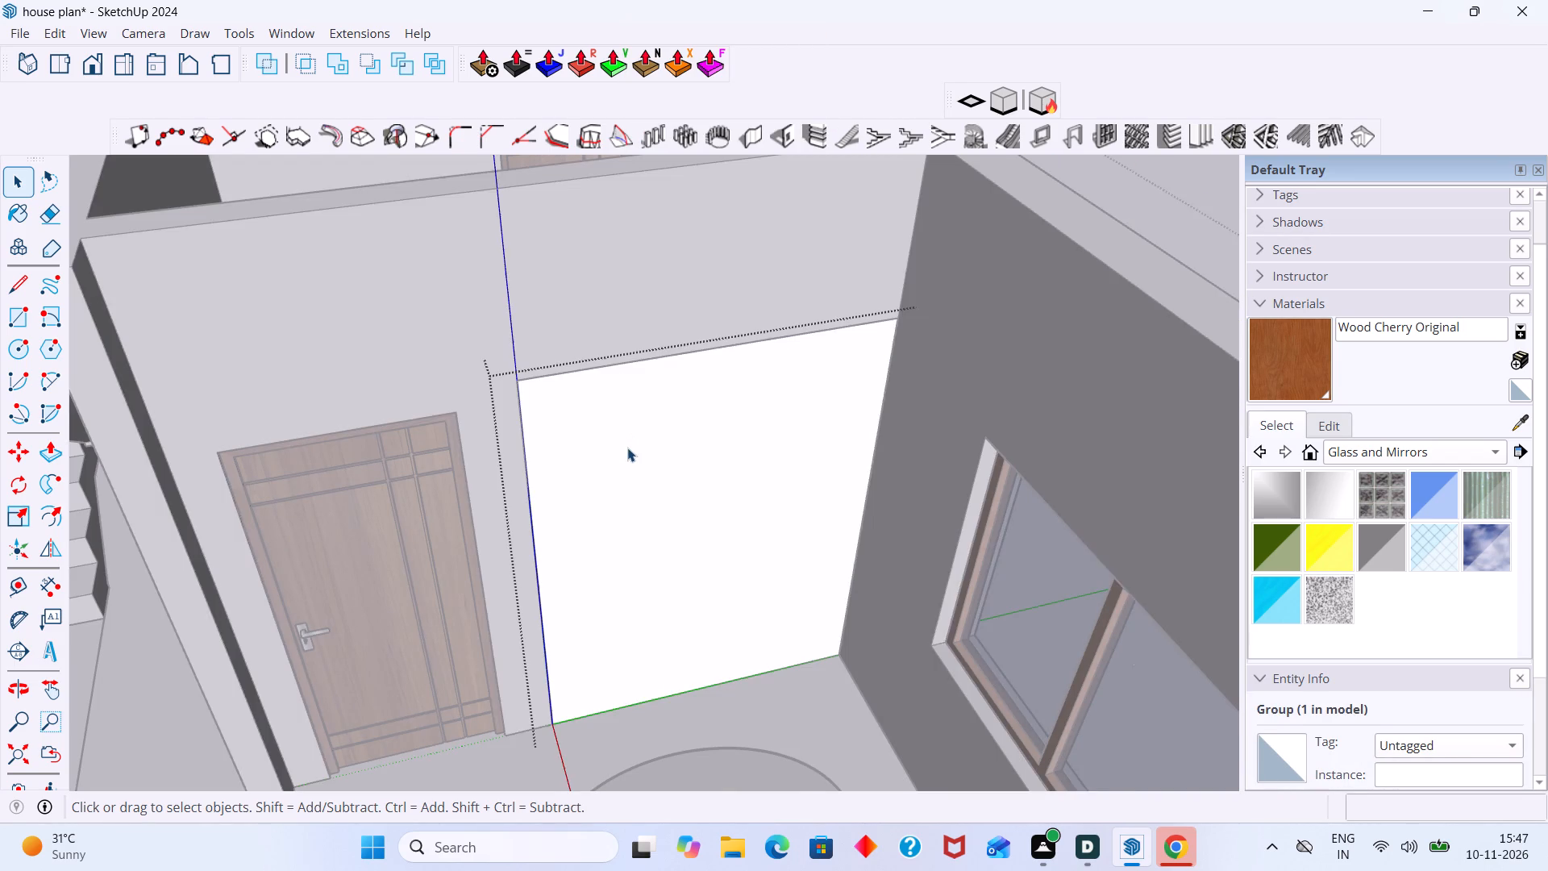
pyautogui.scroll(1, 649, 486)
pyautogui.click(649, 486)
pyautogui.press('p')
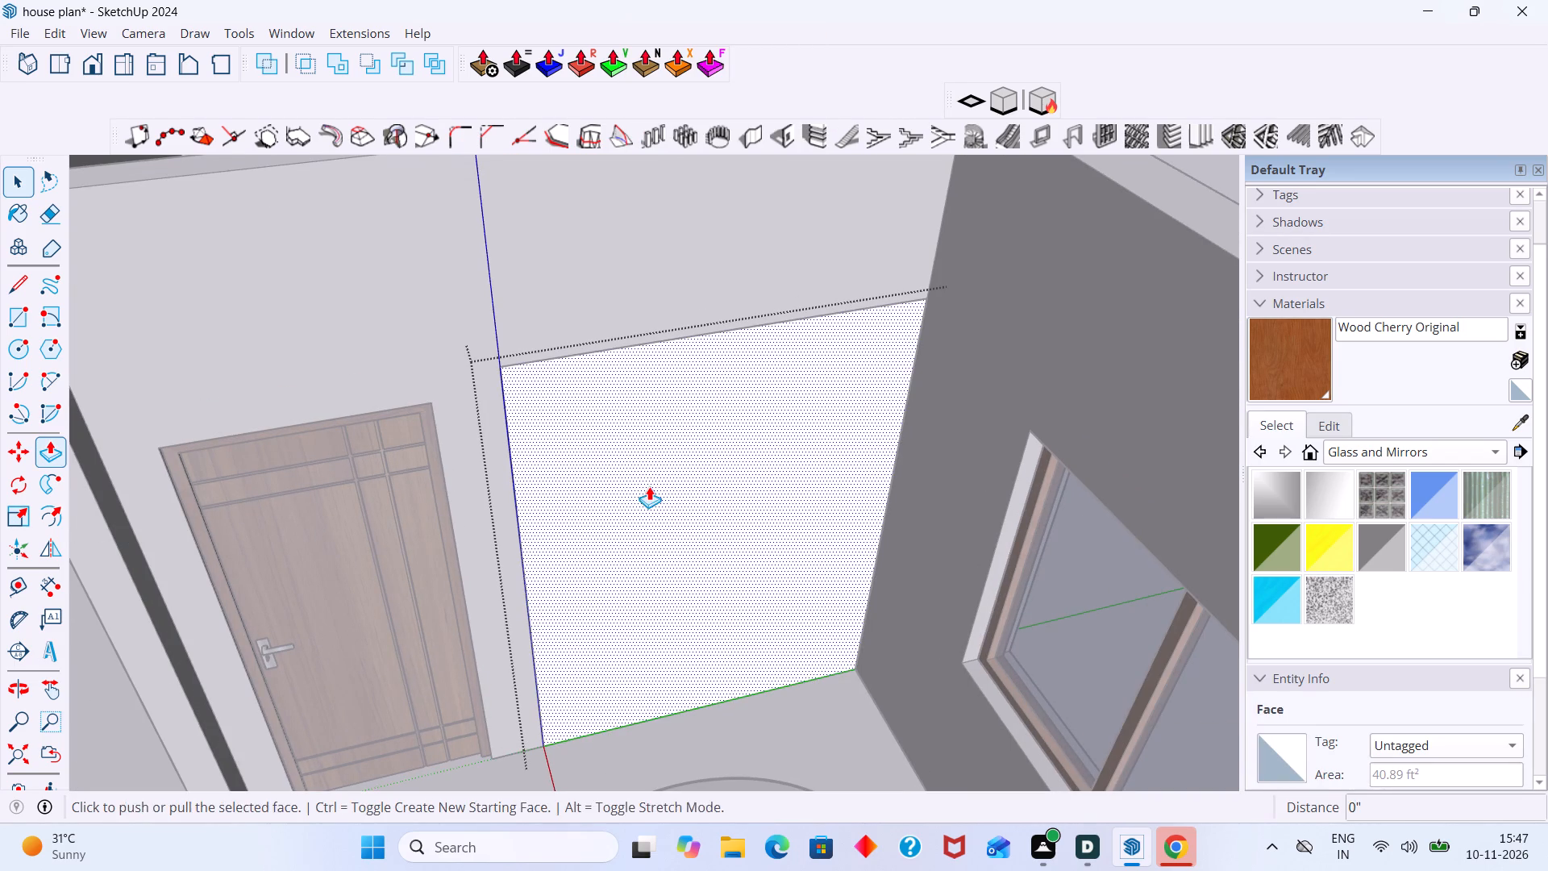
pyautogui.click(649, 486)
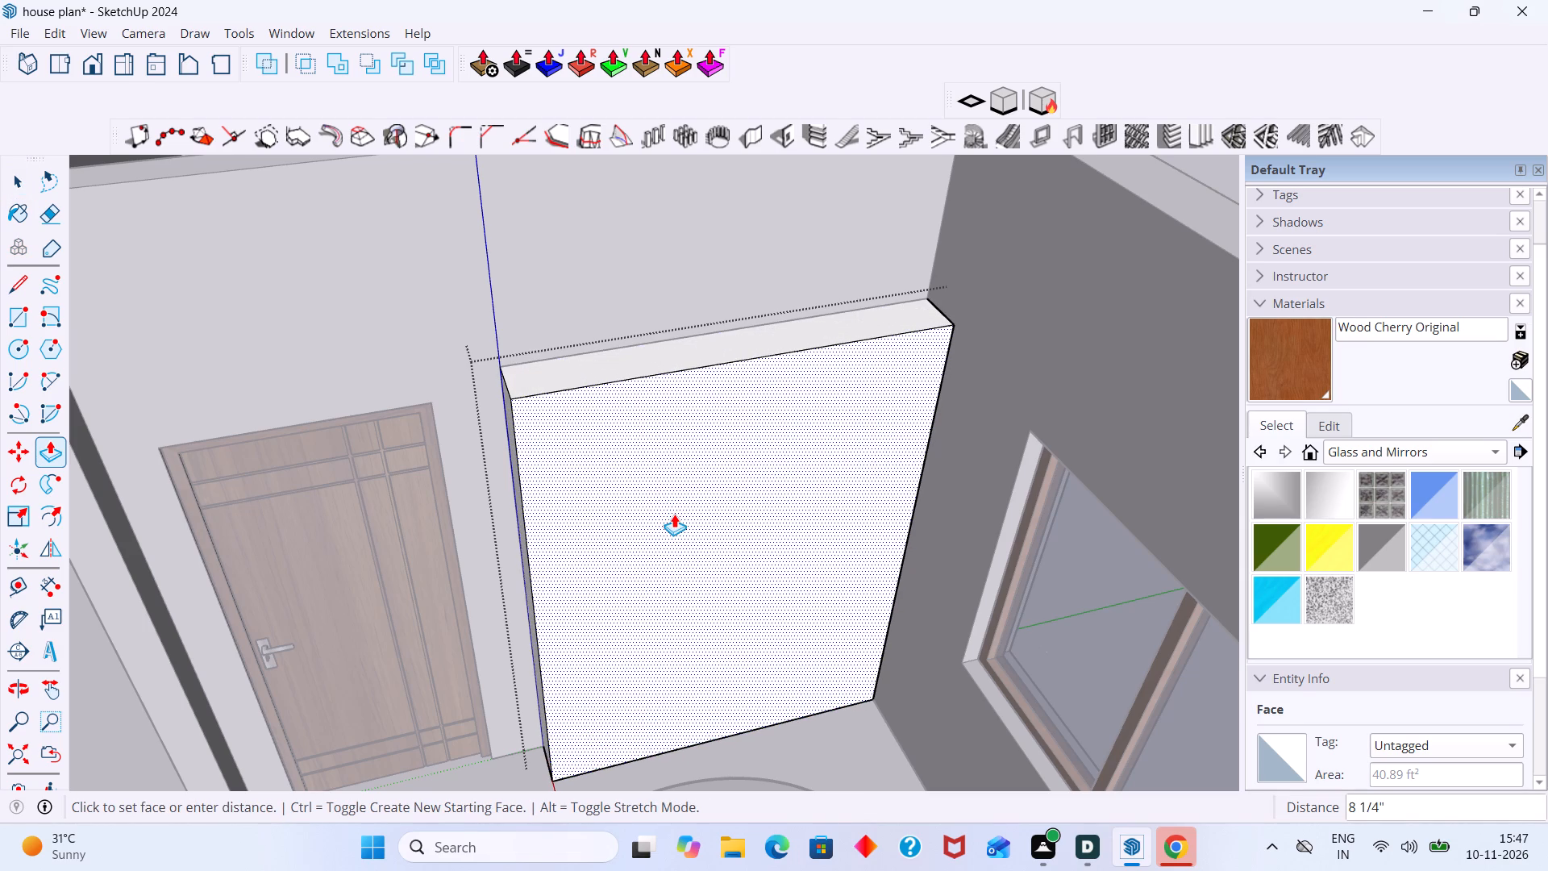
pyautogui.write("1.5'")
pyautogui.press('Return')
pyautogui.press('space')
pyautogui.scroll(-3, 626, 514)
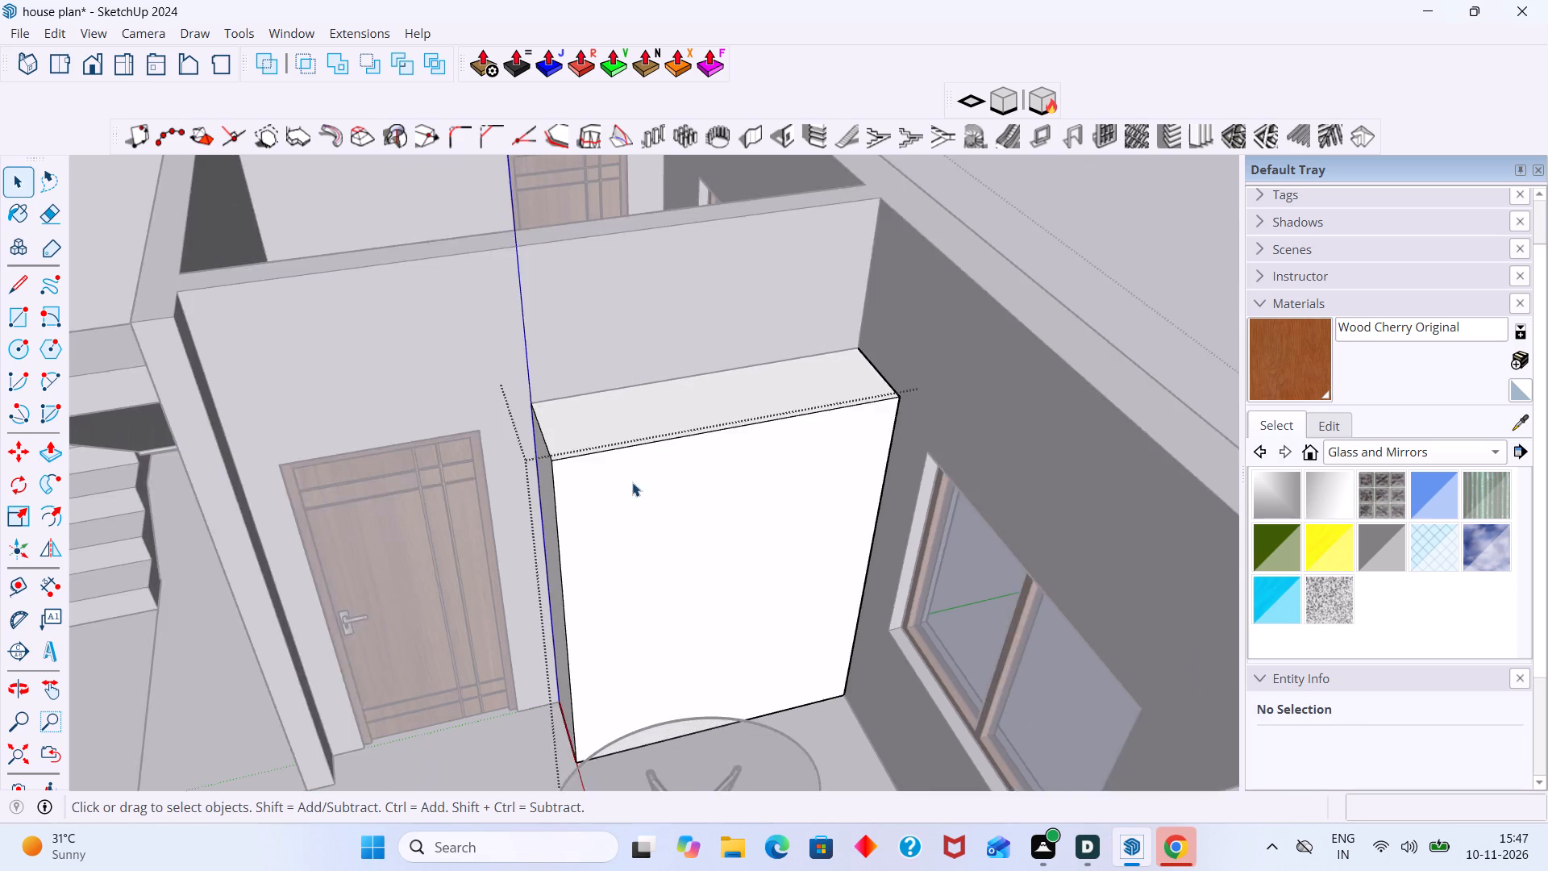
pyautogui.scroll(-3, 632, 482)
pyautogui.click(1183, 255)
# Inside the TV unit group, offset the front face's outline inward by 18 mm.
pyautogui.scroll(4, 761, 424)
pyautogui.scroll(3, 552, 532)
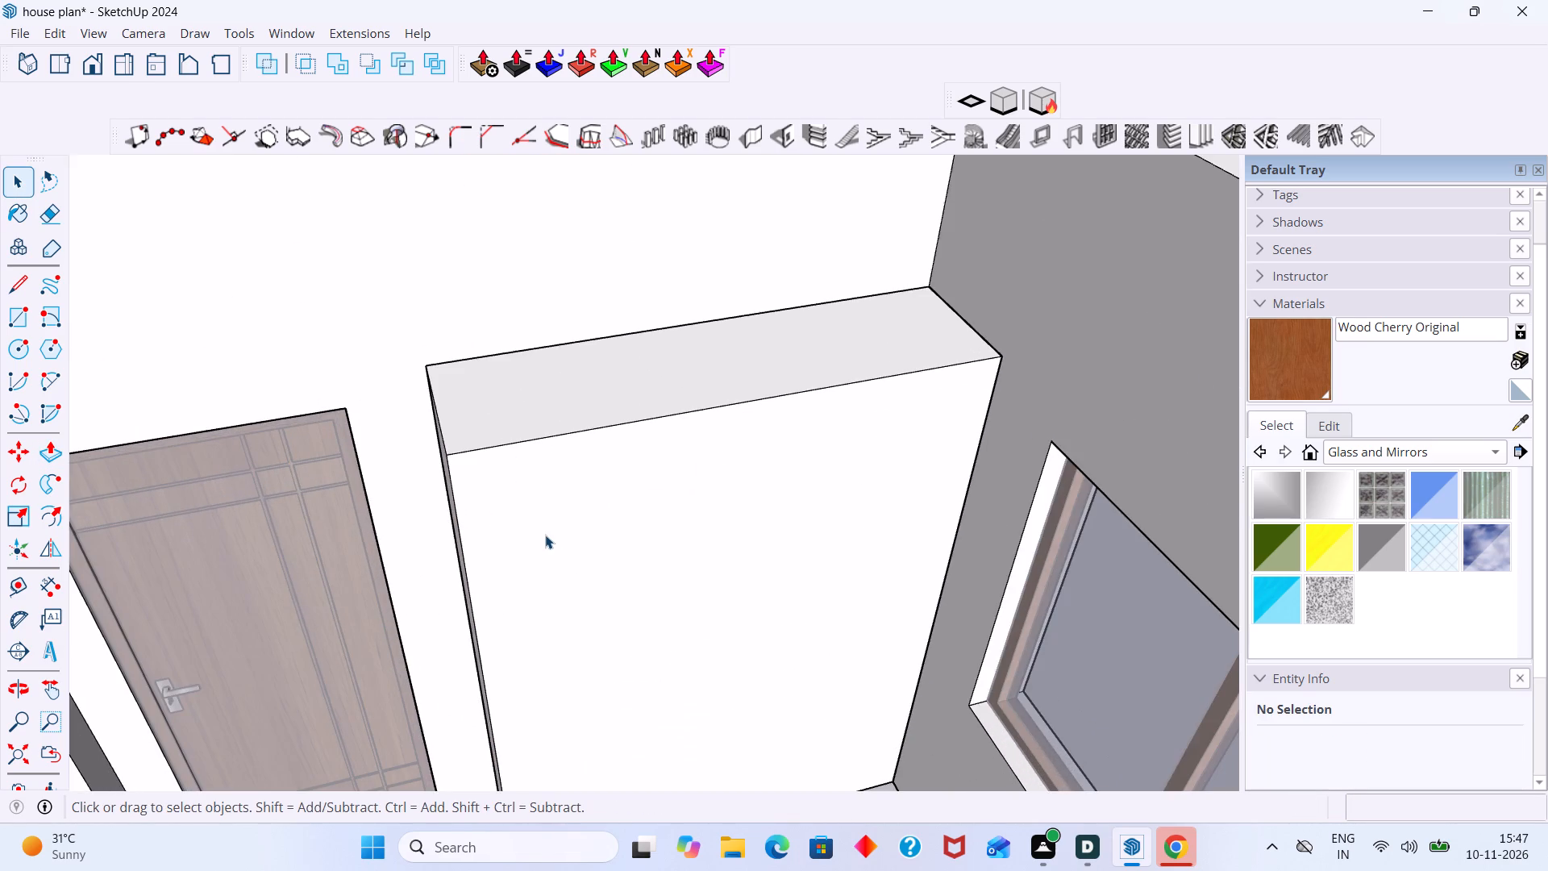
pyautogui.doubleClick(544, 535)
pyautogui.scroll(4, 544, 535)
pyautogui.click(543, 540)
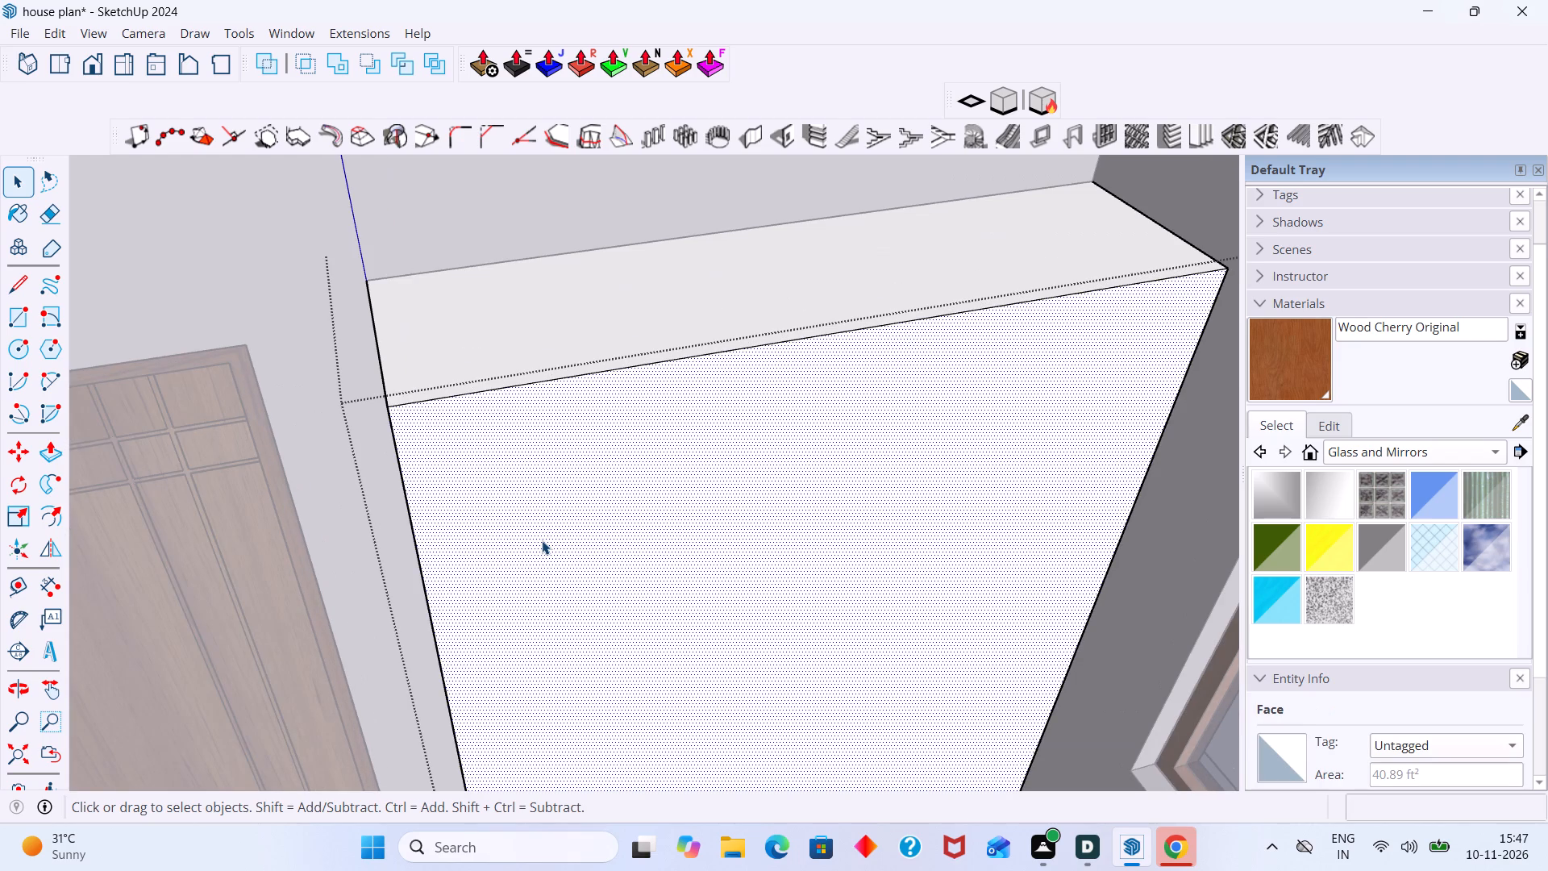
pyautogui.press('f')
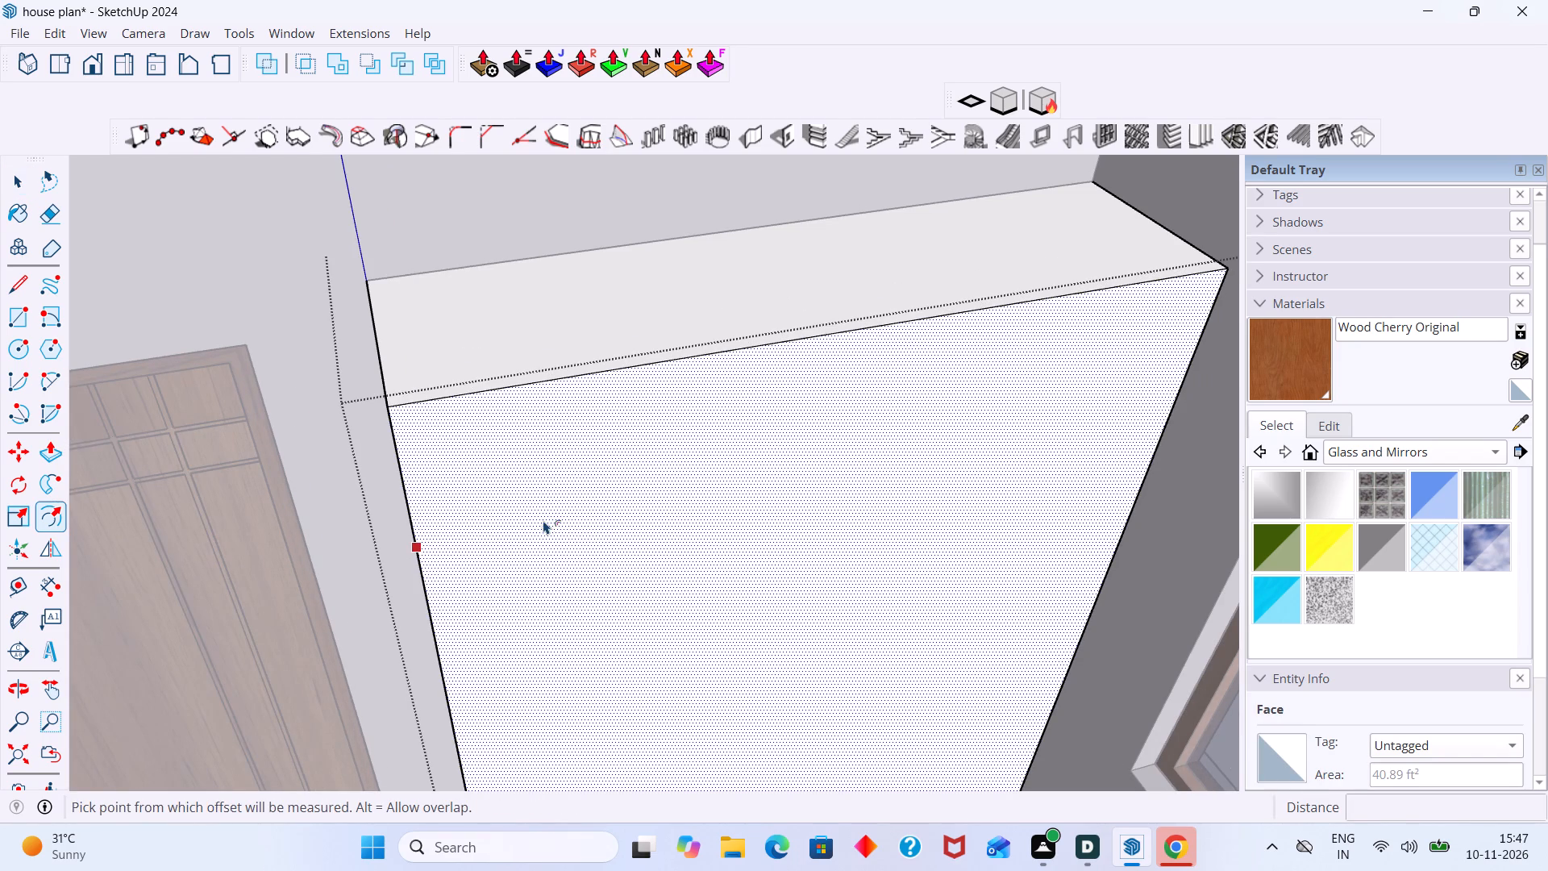
pyautogui.click(547, 514)
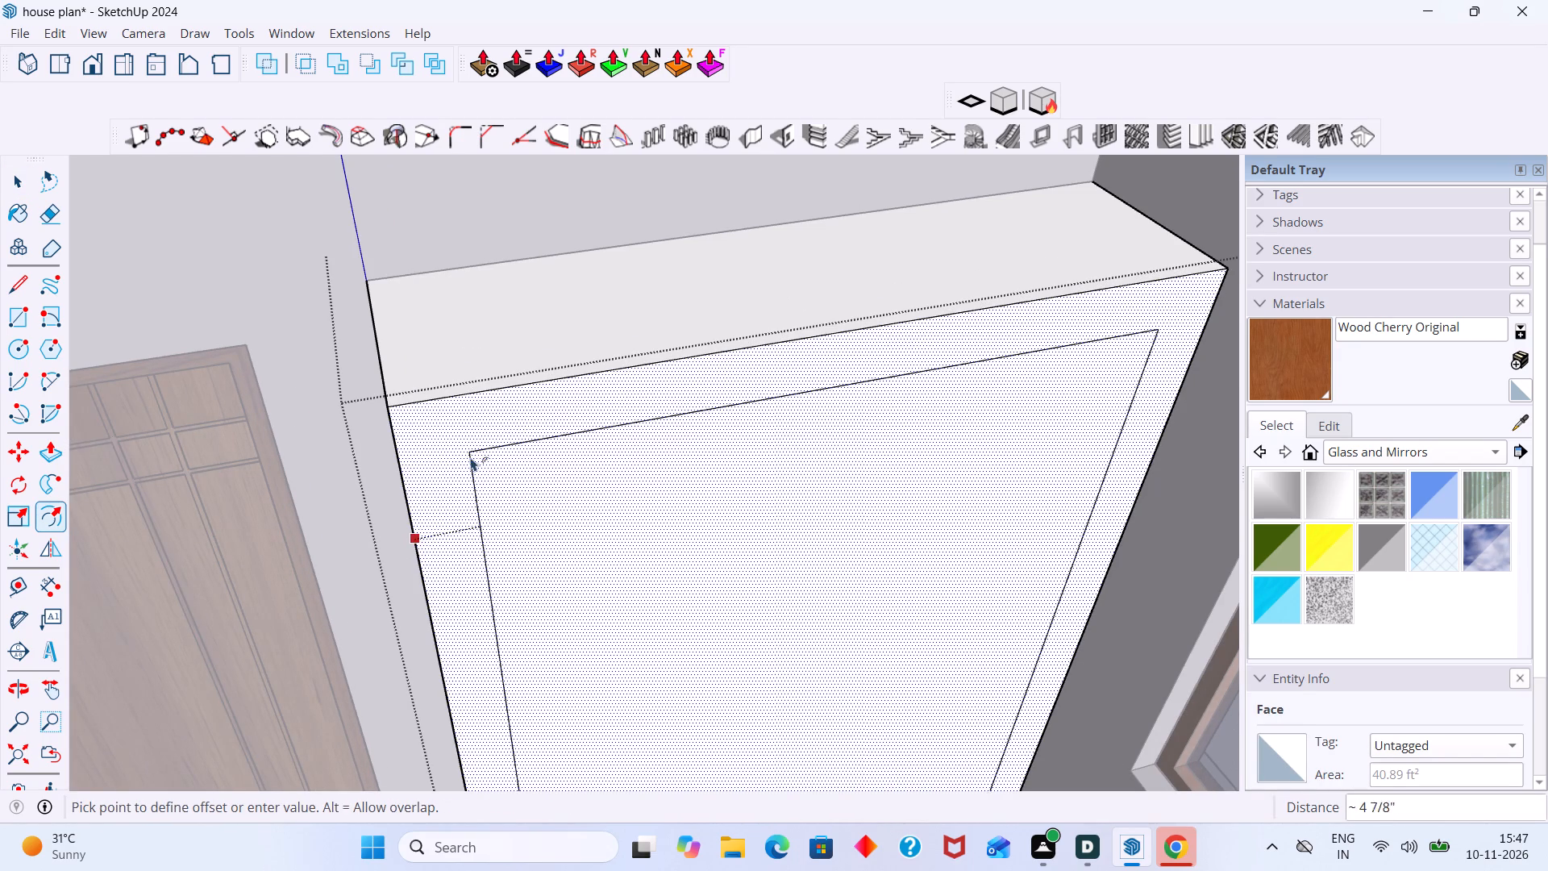
pyautogui.write('18mm')
pyautogui.press('Return')
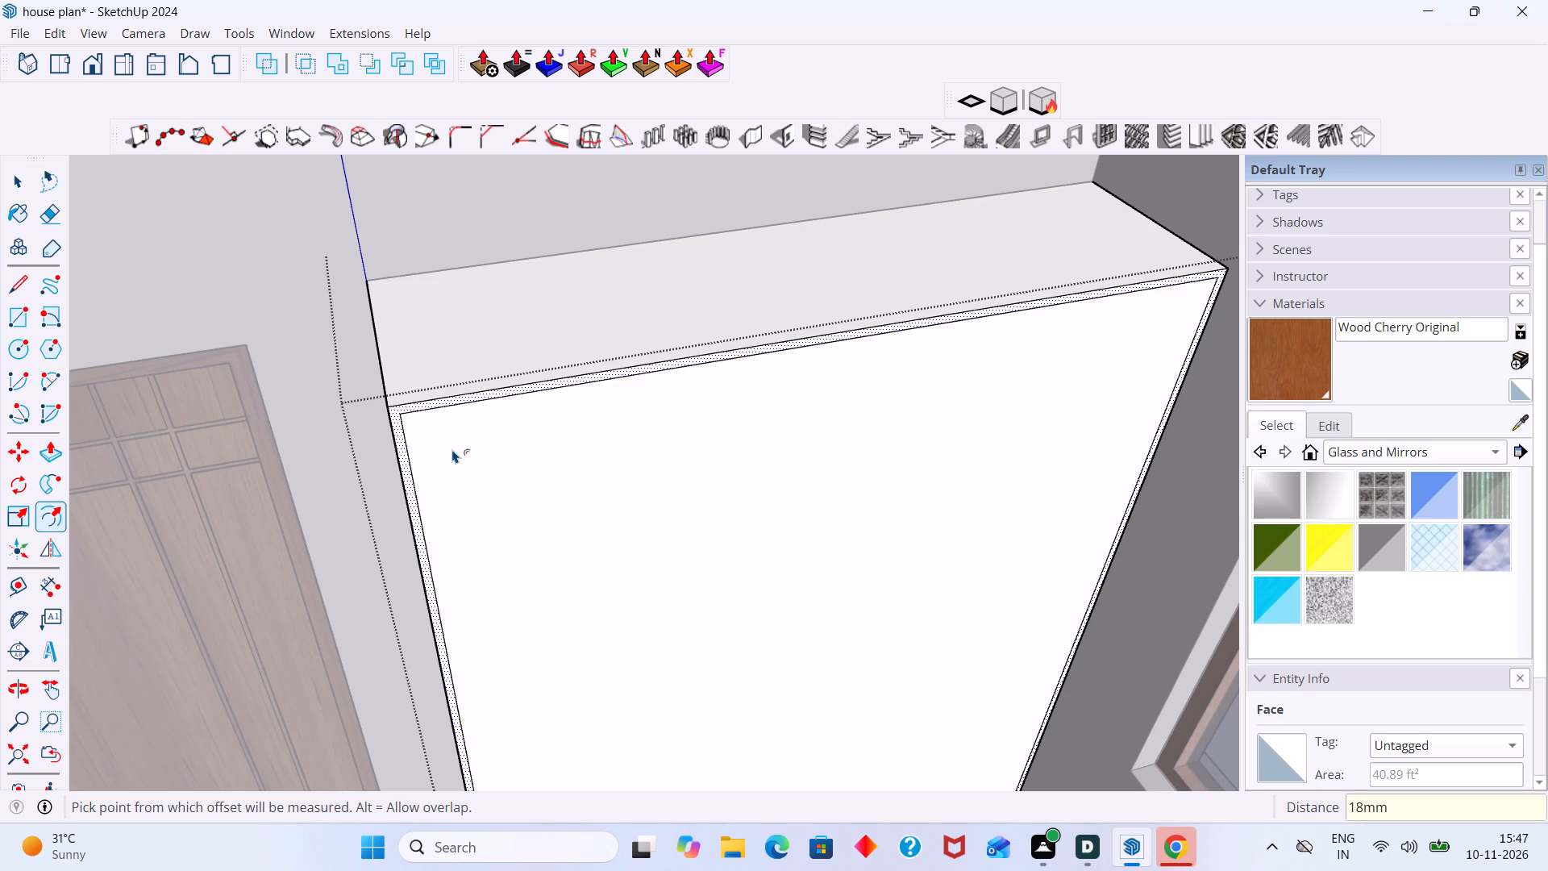
pyautogui.press('space')
# Delete the inner frame edge on the window side of the TV unit's front face.
pyautogui.scroll(-3, 620, 447)
pyautogui.scroll(5, 1219, 332)
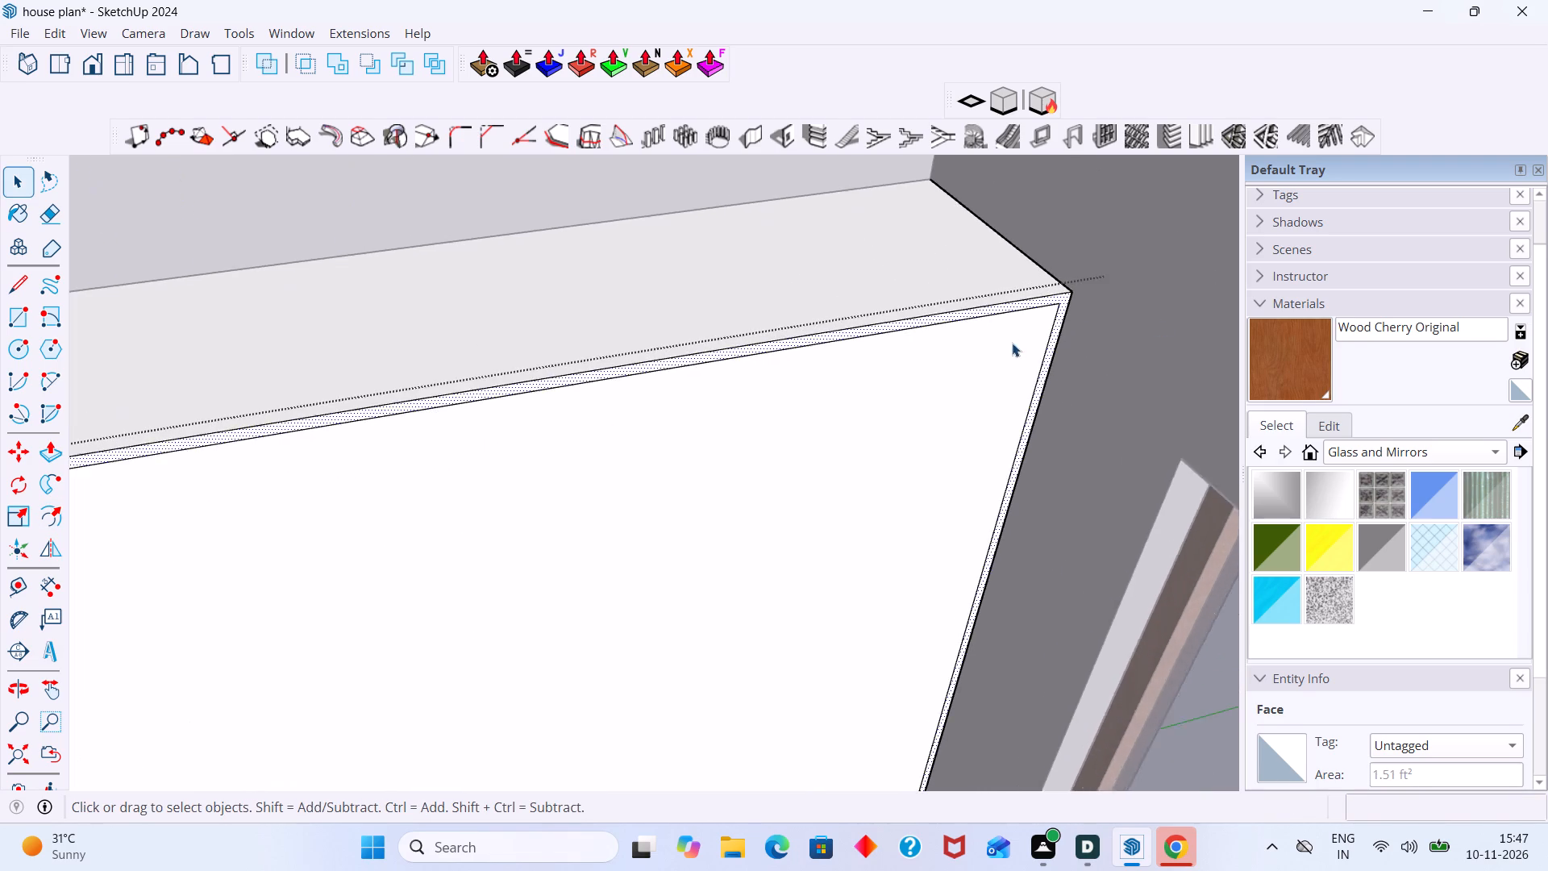
pyautogui.scroll(8, 1012, 343)
pyautogui.click(1041, 344)
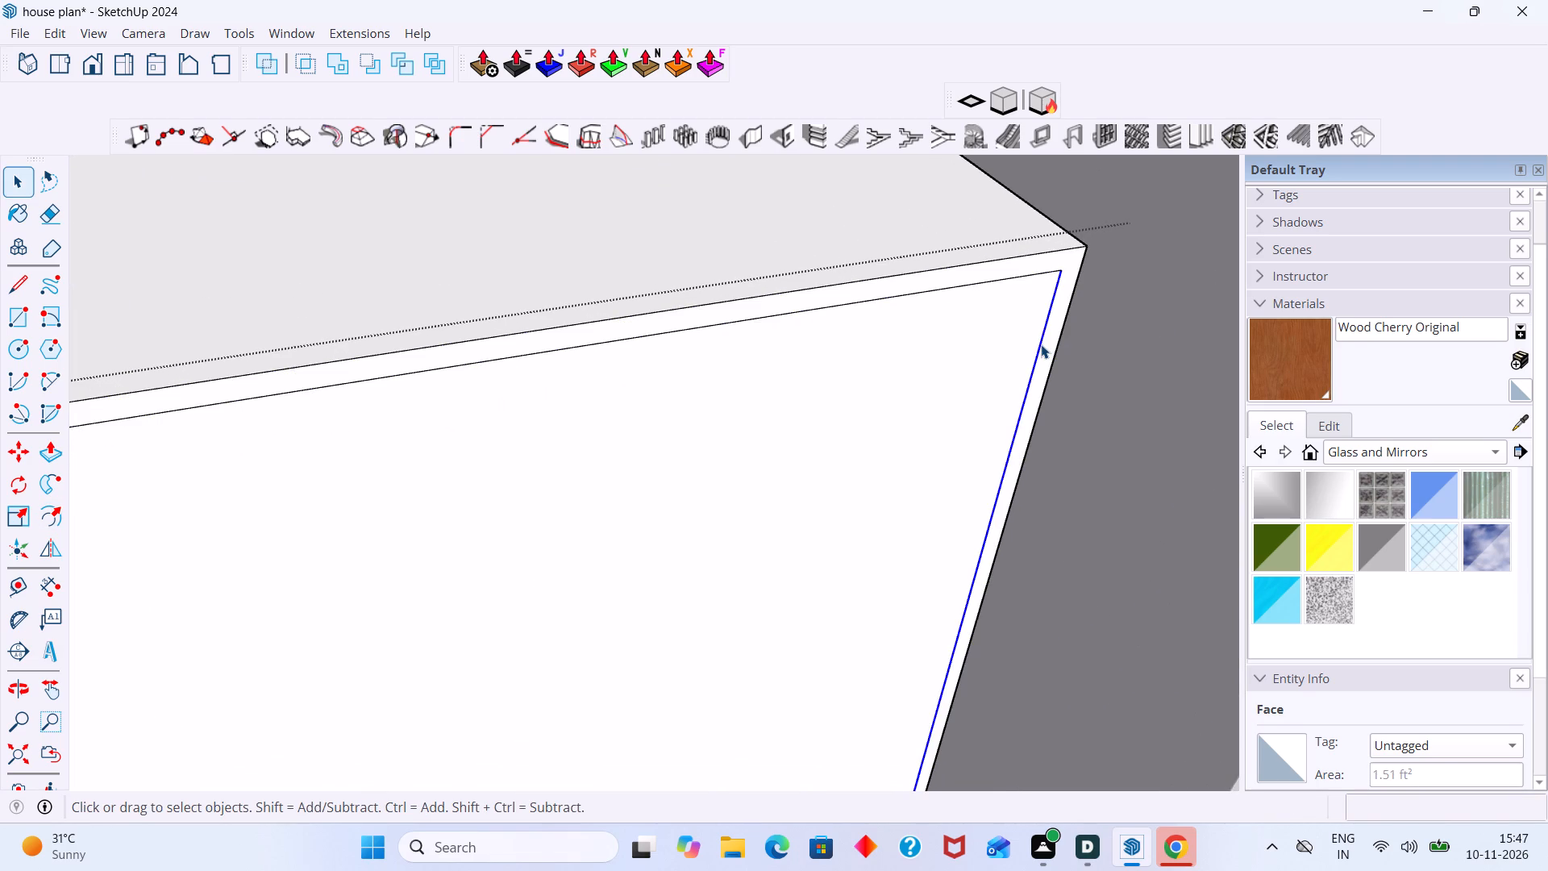
pyautogui.press('Delete')
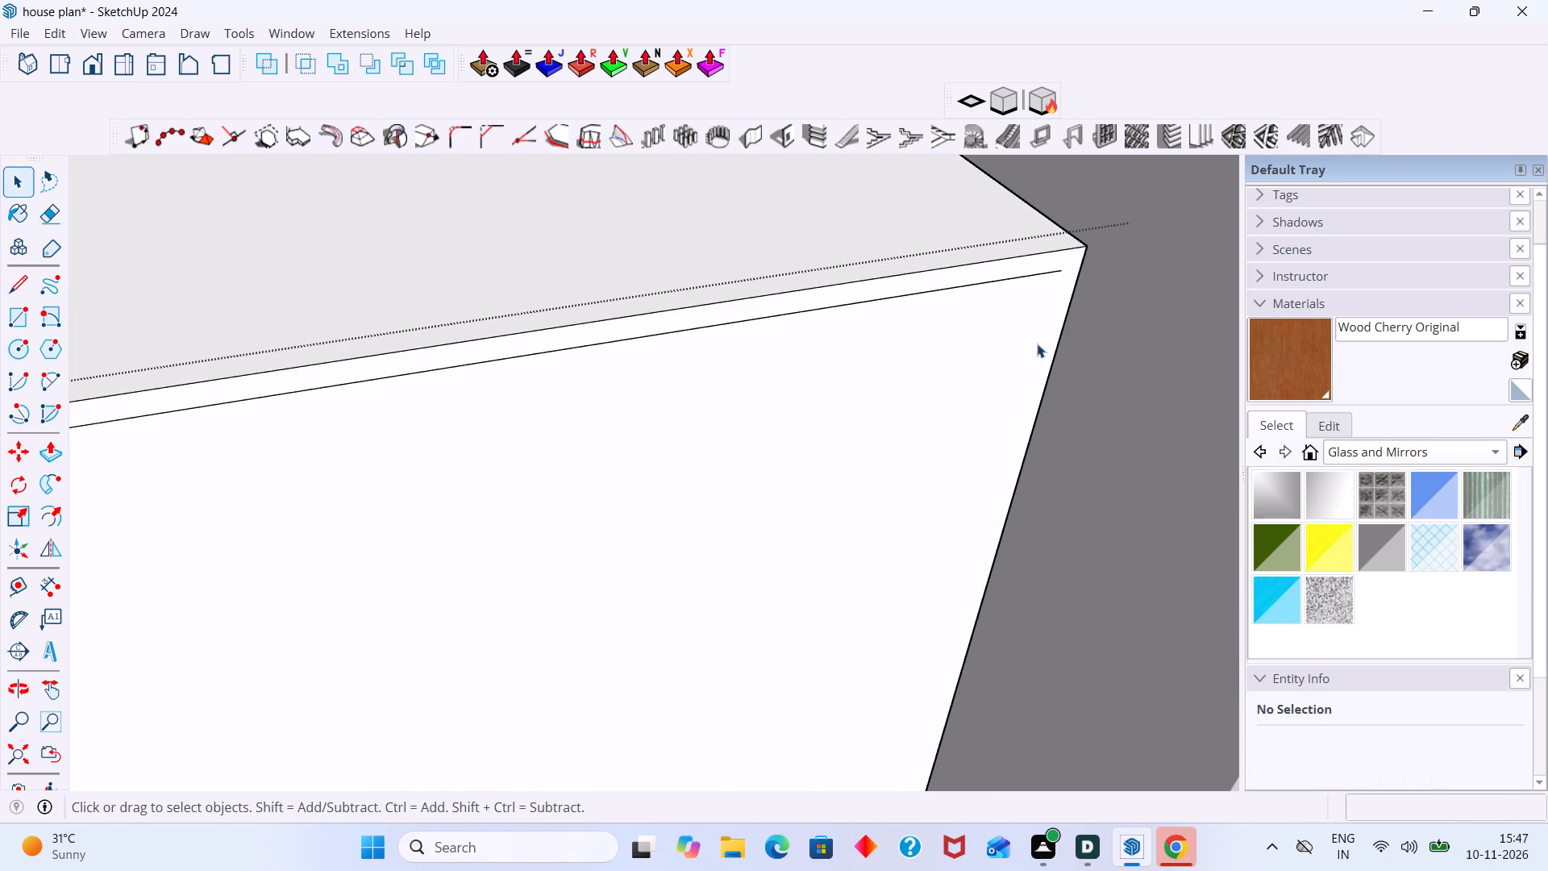
# Place a vertical guide 50 mm inward from the front face's outer edge on the window side.
pyautogui.press('t')
pyautogui.click(1063, 335)
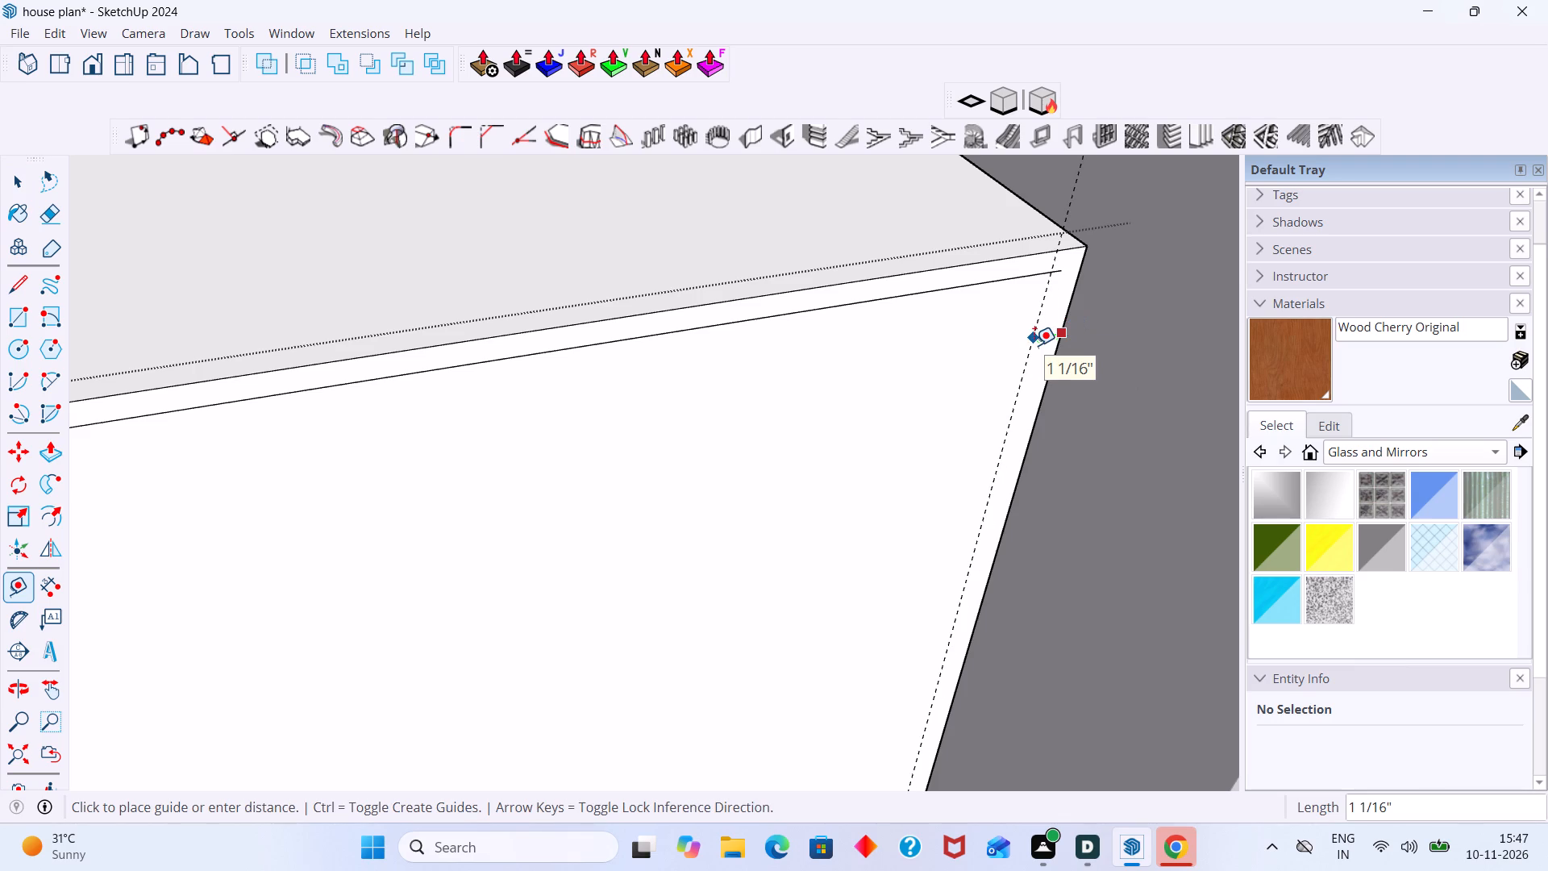
pyautogui.write('50')
pyautogui.write('mm')
pyautogui.press('Return')
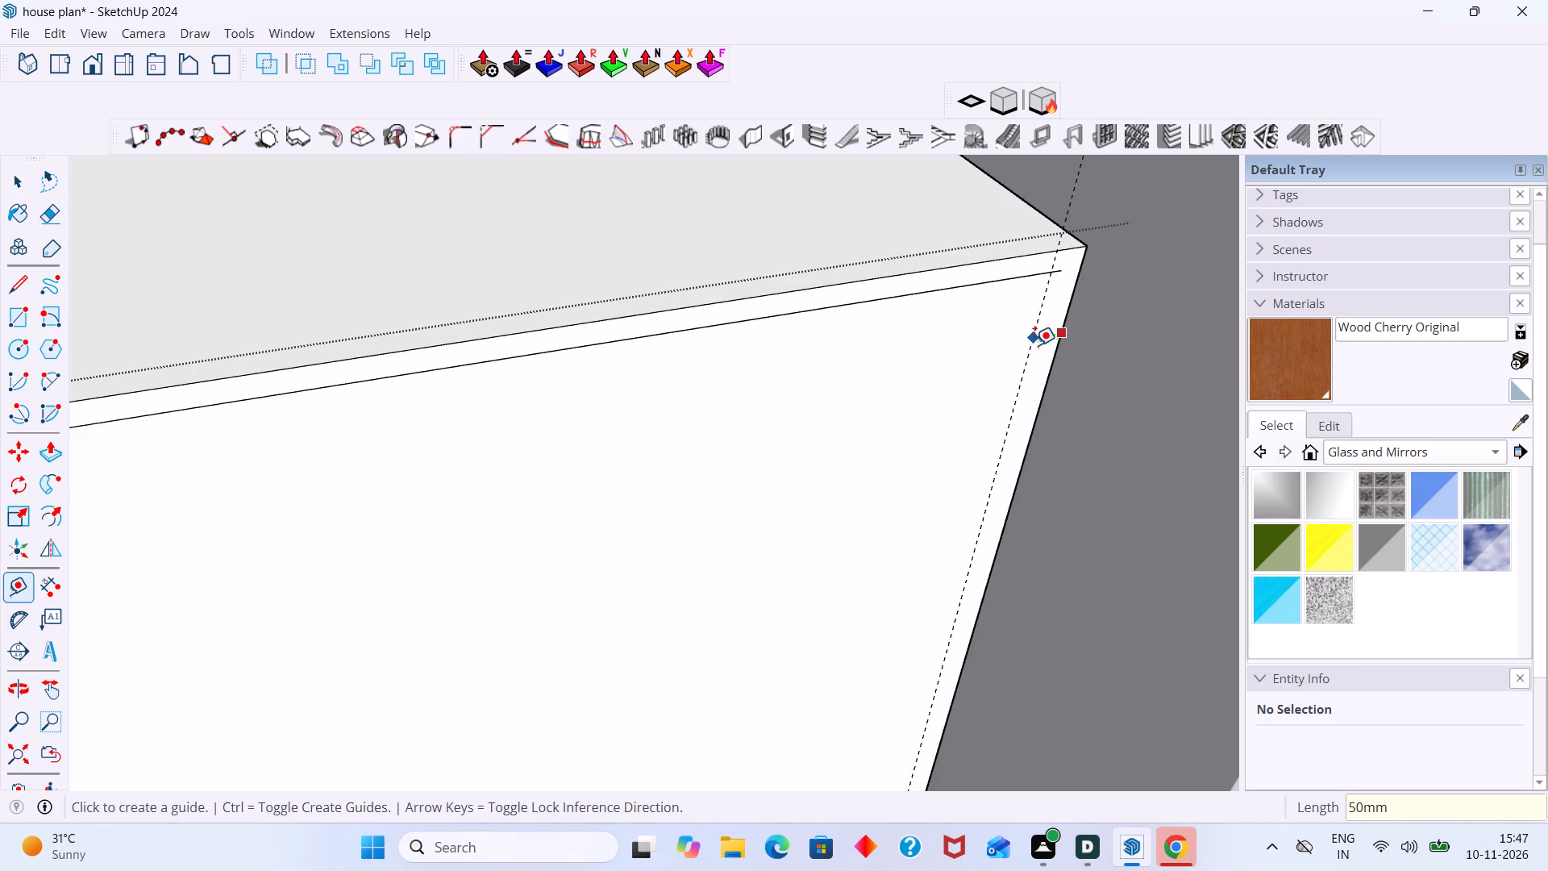
pyautogui.press('space')
# Draw a vertical line along the 50 mm guide on the TV unit's front face, between the upper and lower inner frame edges.
pyautogui.press('l')
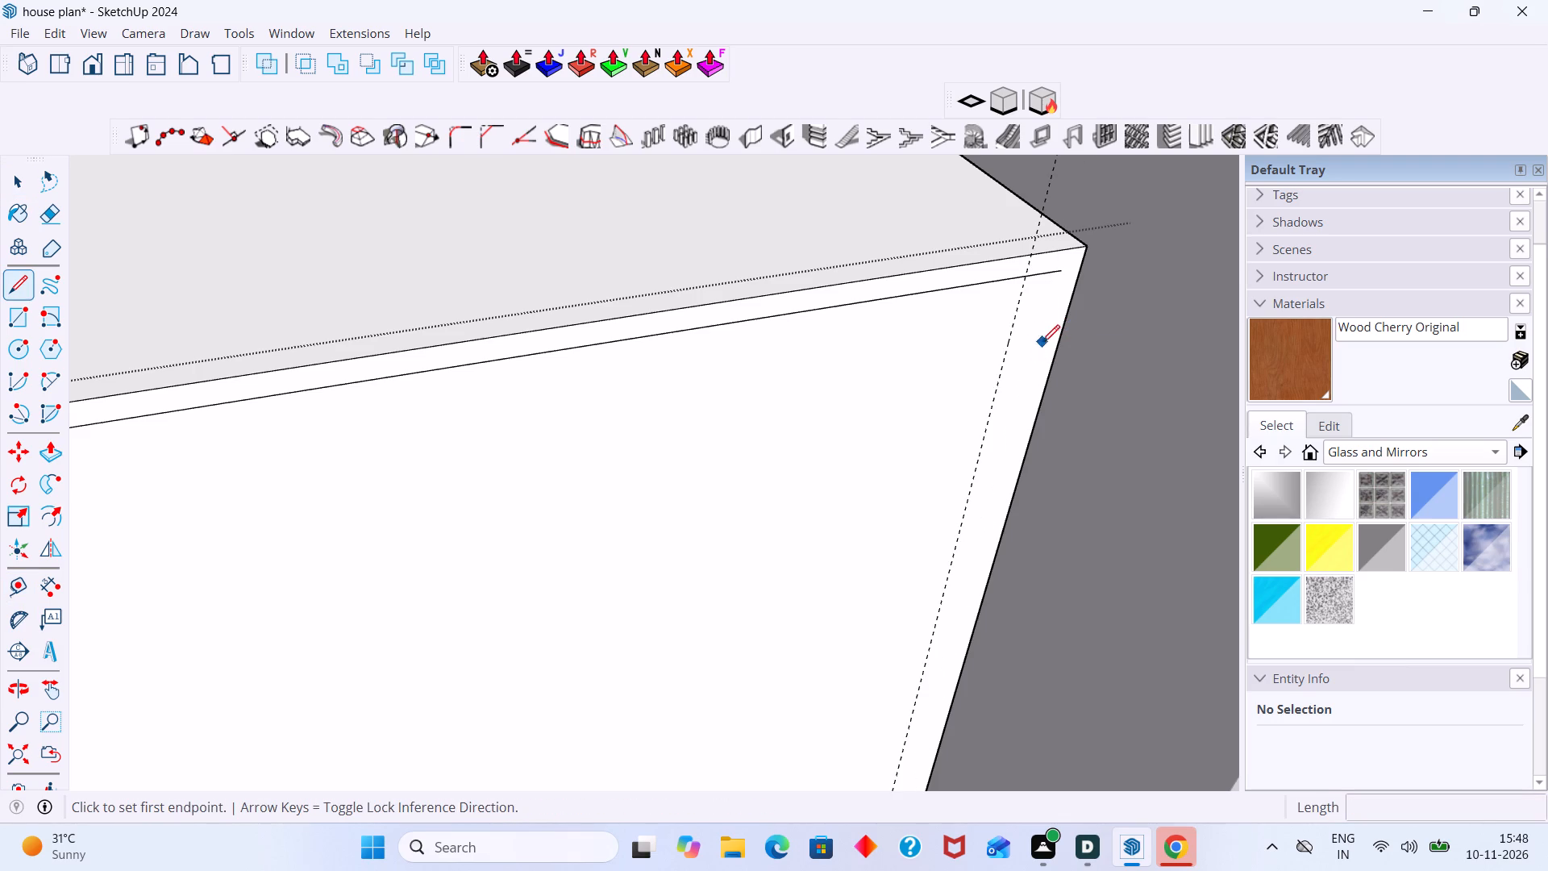
pyautogui.click(1022, 276)
pyautogui.scroll(-6, 995, 401)
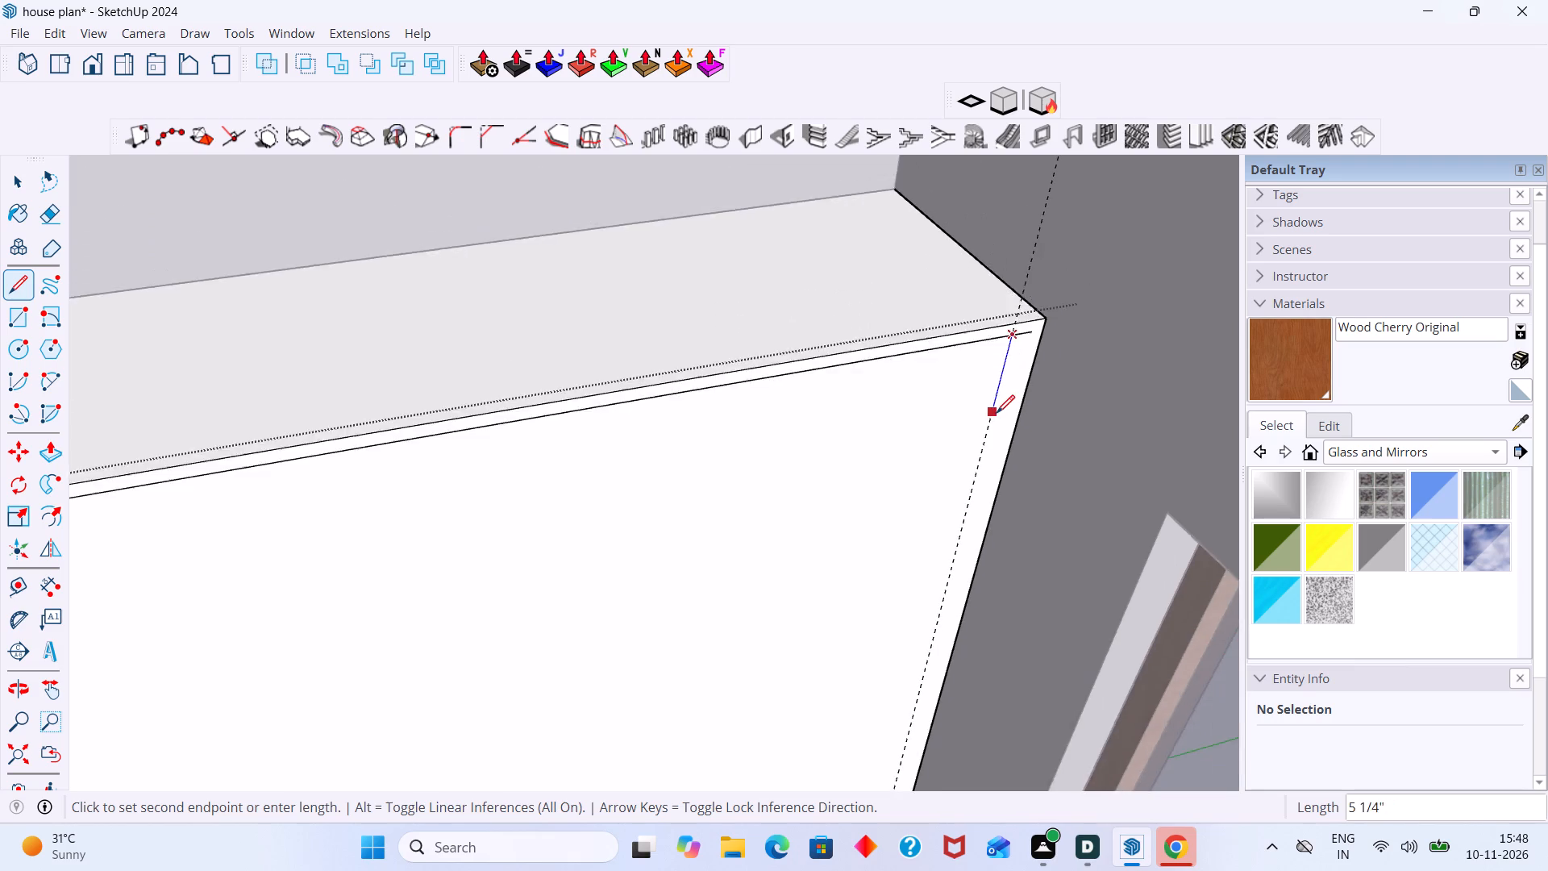
pyautogui.scroll(-2, 997, 413)
pyautogui.keyDown('shift'); pyautogui.moveTo(999, 415); pyautogui.dragTo(1026, 294, button='middle'); pyautogui.keyUp('shift')
pyautogui.keyDown('shift'); pyautogui.scroll(1, 1019, 326); pyautogui.keyUp('shift')
pyautogui.scroll(-10, 1023, 330)
pyautogui.moveTo(1020, 406); pyautogui.dragTo(1024, 303, button='middle')
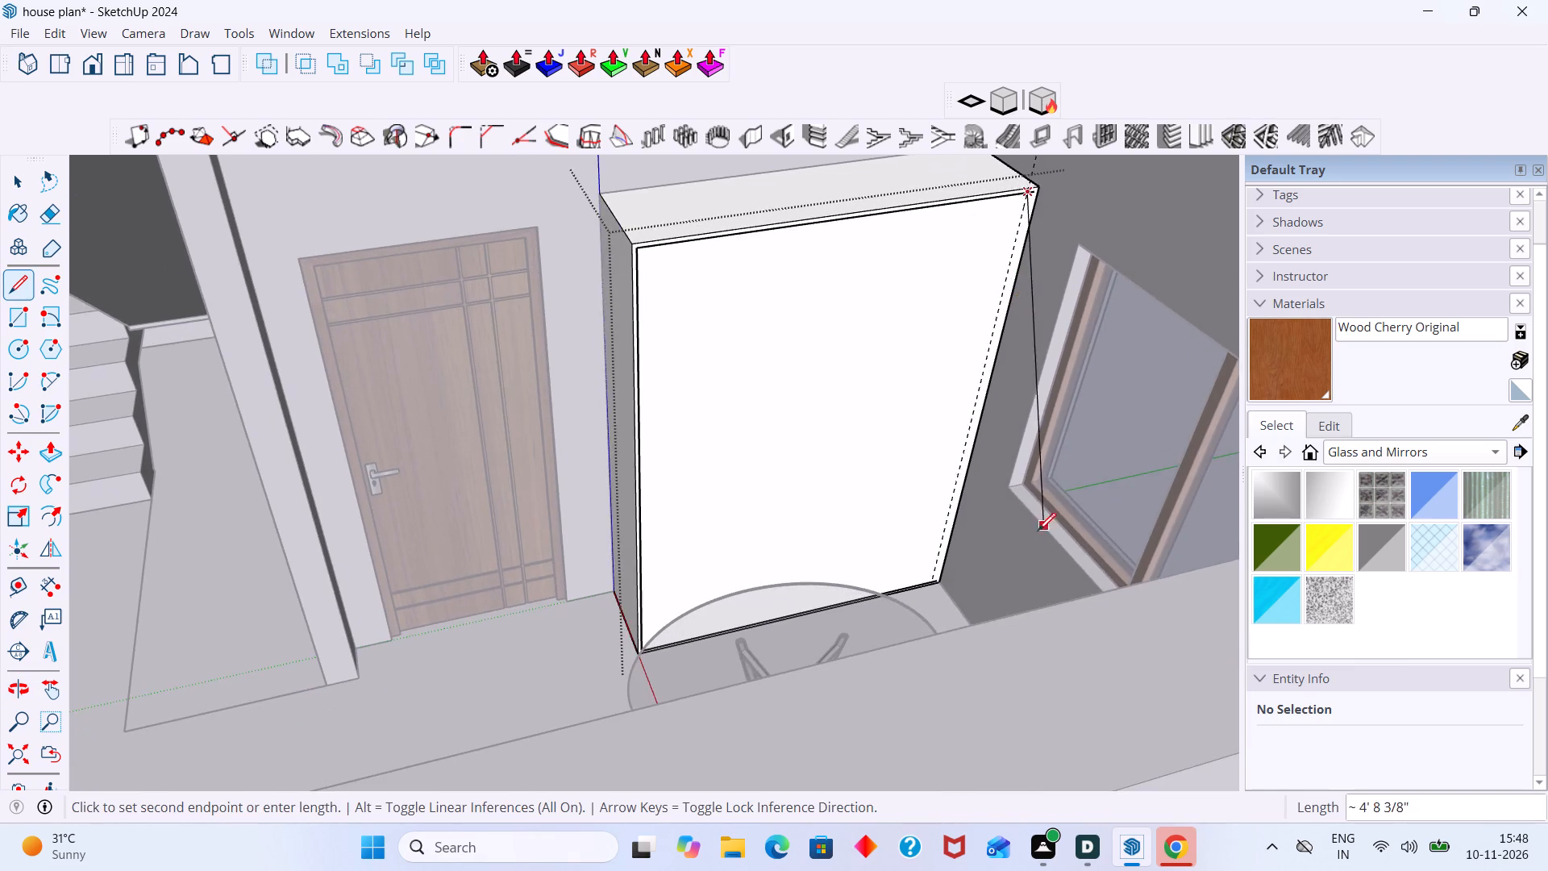
pyautogui.scroll(20, 1007, 543)
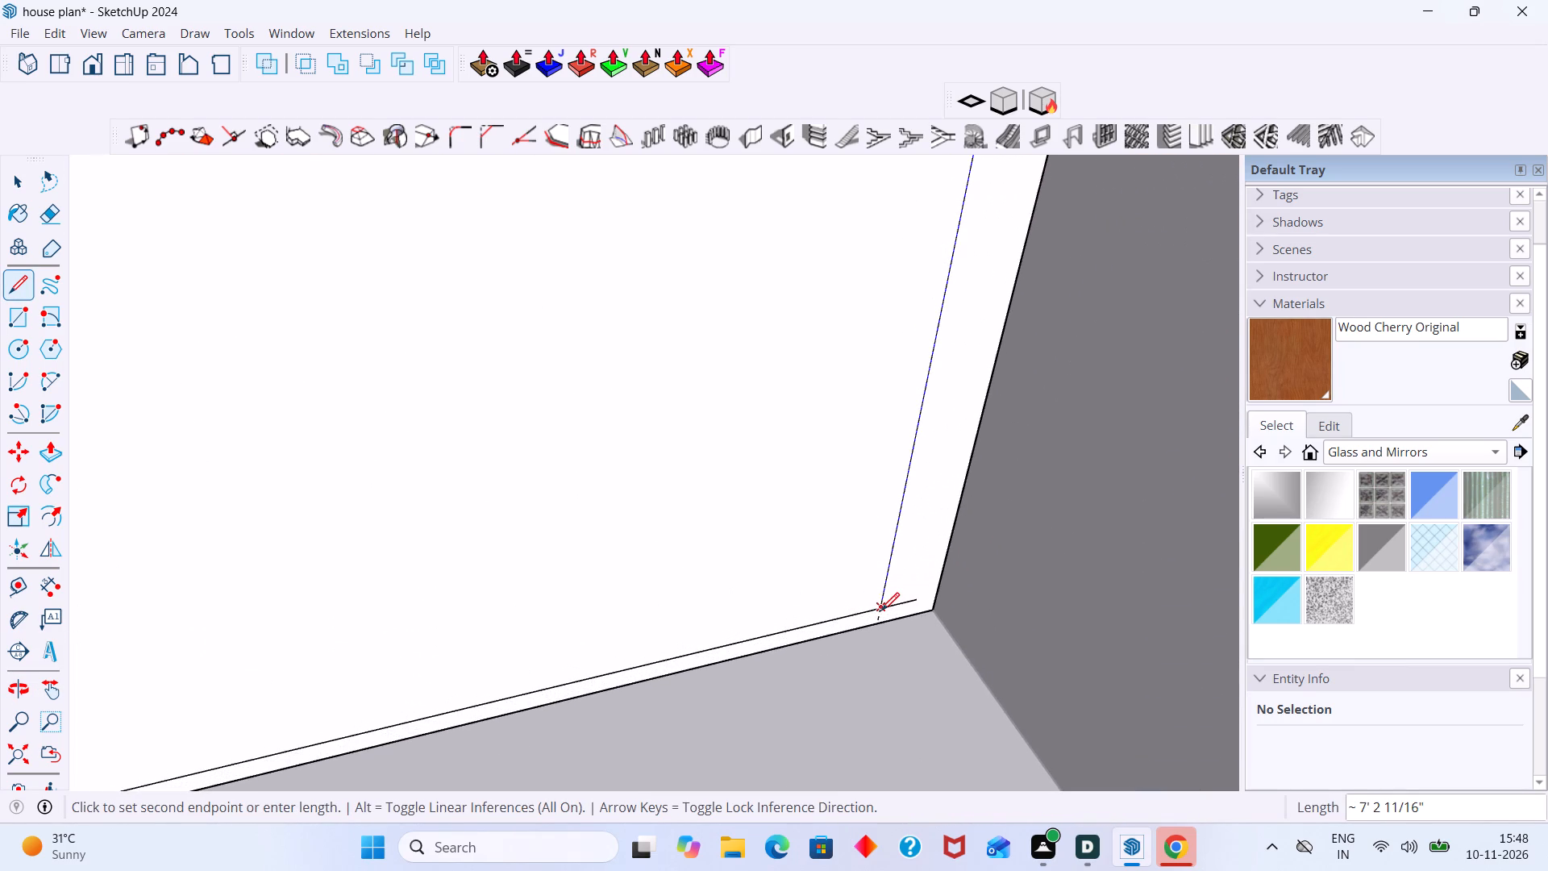
pyautogui.click(880, 611)
pyautogui.press('space')
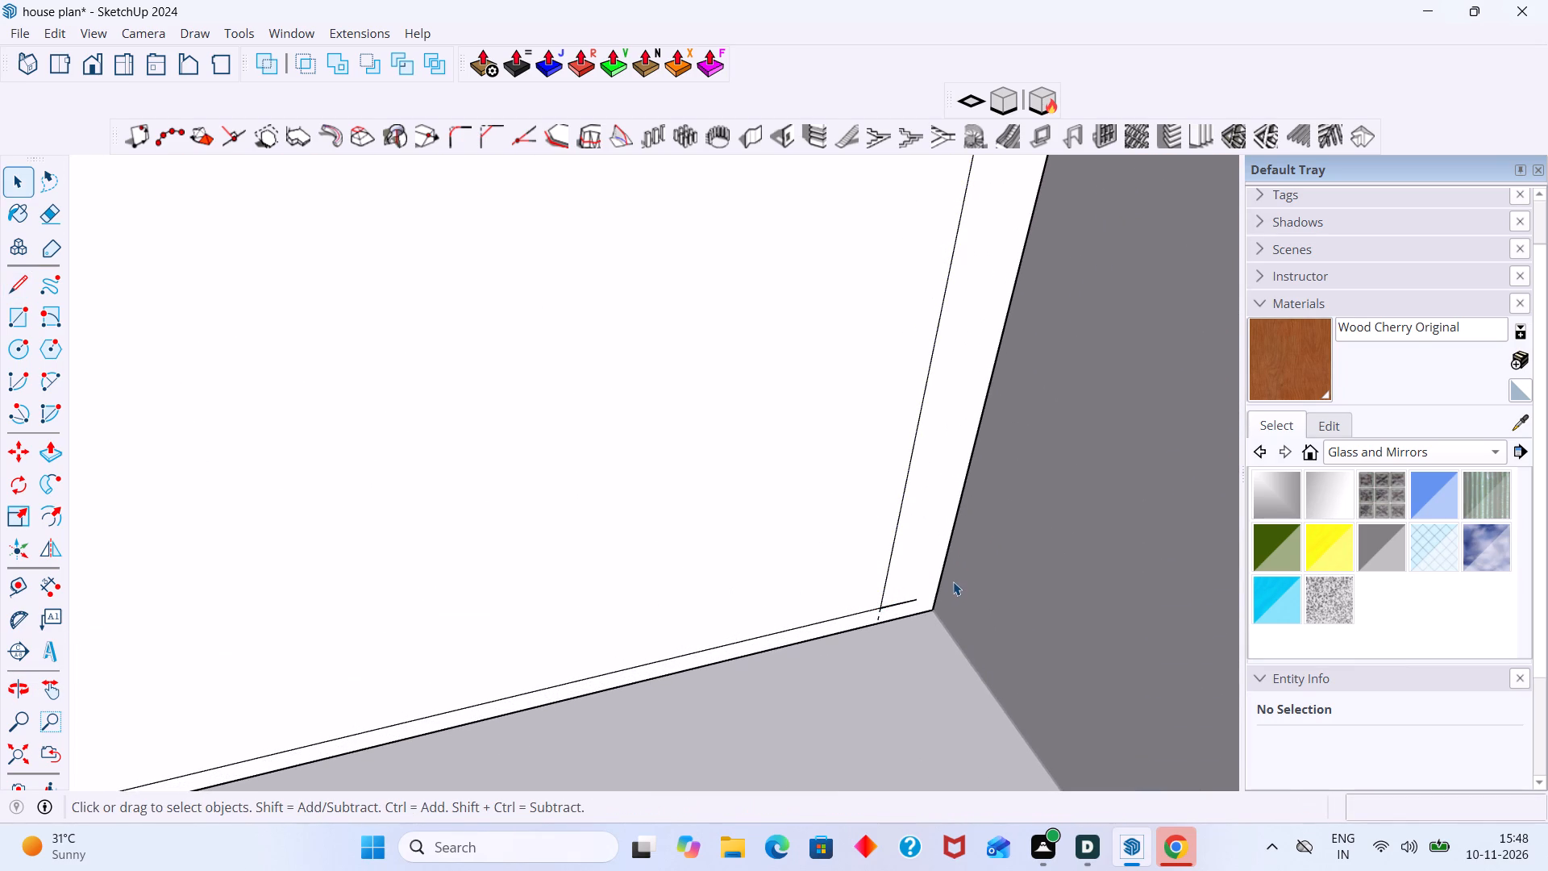
# Erase the 50 mm guide and the leftover edge stubs at the window-side frame corners, then leave the TV unit group.
pyautogui.press('e')
pyautogui.scroll(3, 939, 612)
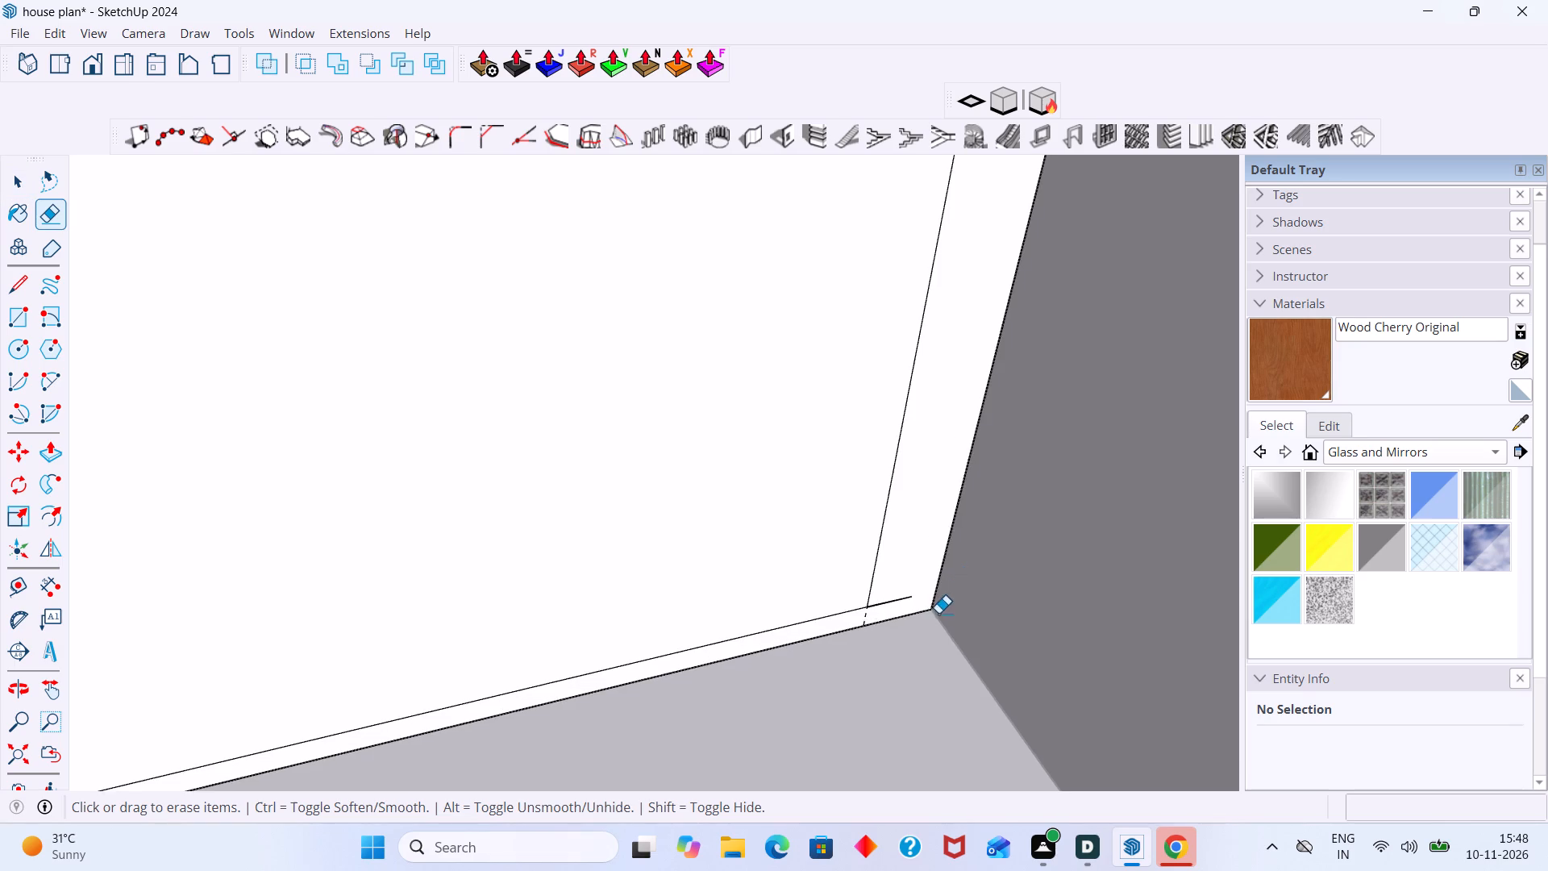
pyautogui.scroll(6, 938, 613)
pyautogui.moveTo(854, 577); pyautogui.dragTo(821, 617)
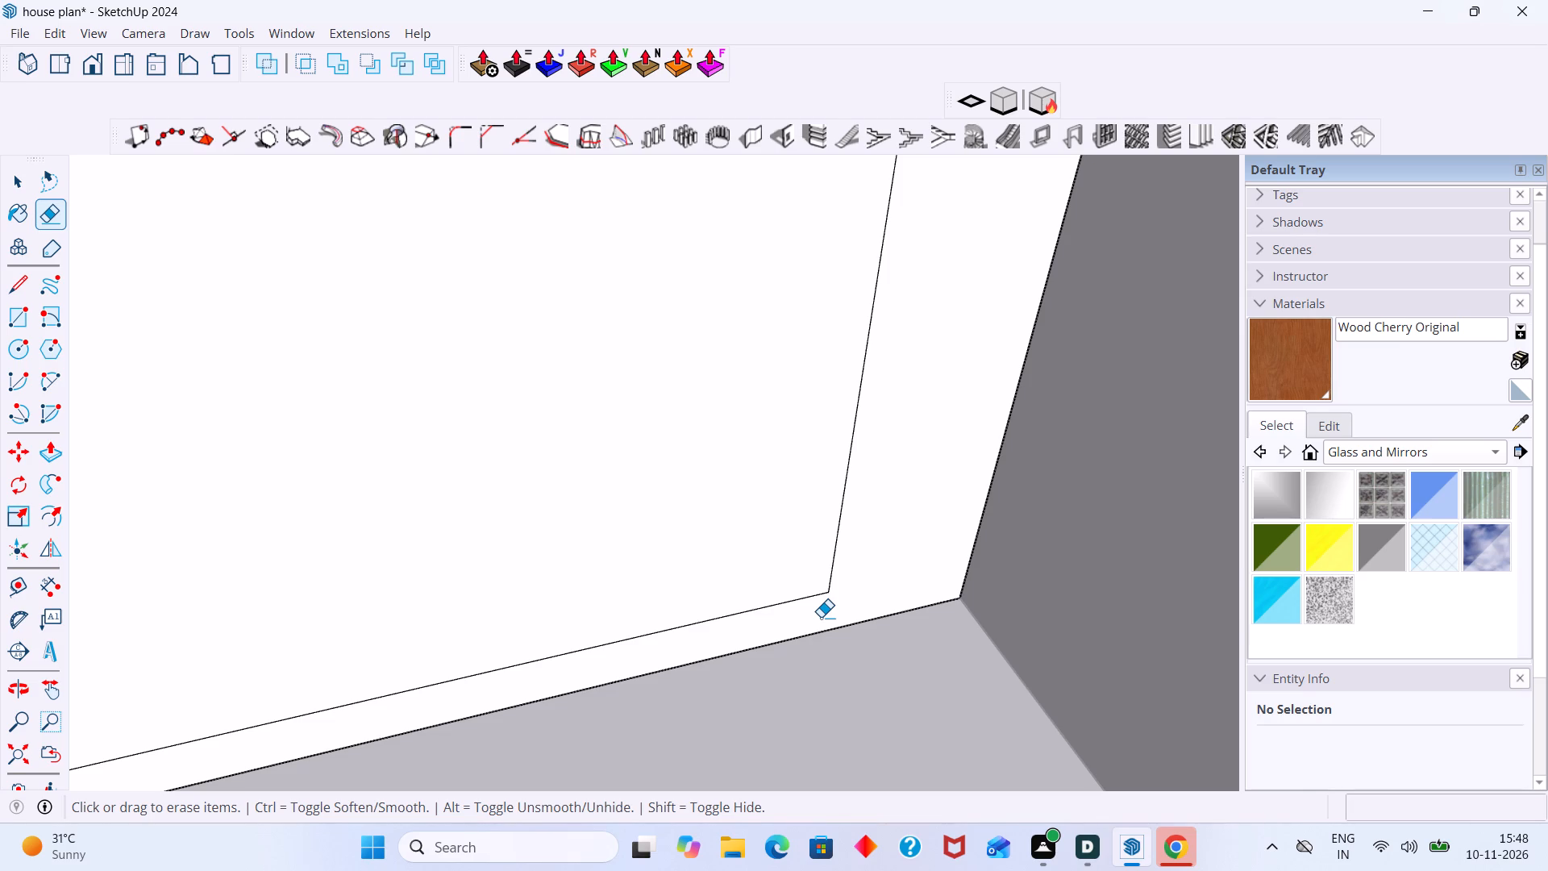
pyautogui.scroll(-7, 619, 417)
pyautogui.scroll(-4, 322, 122)
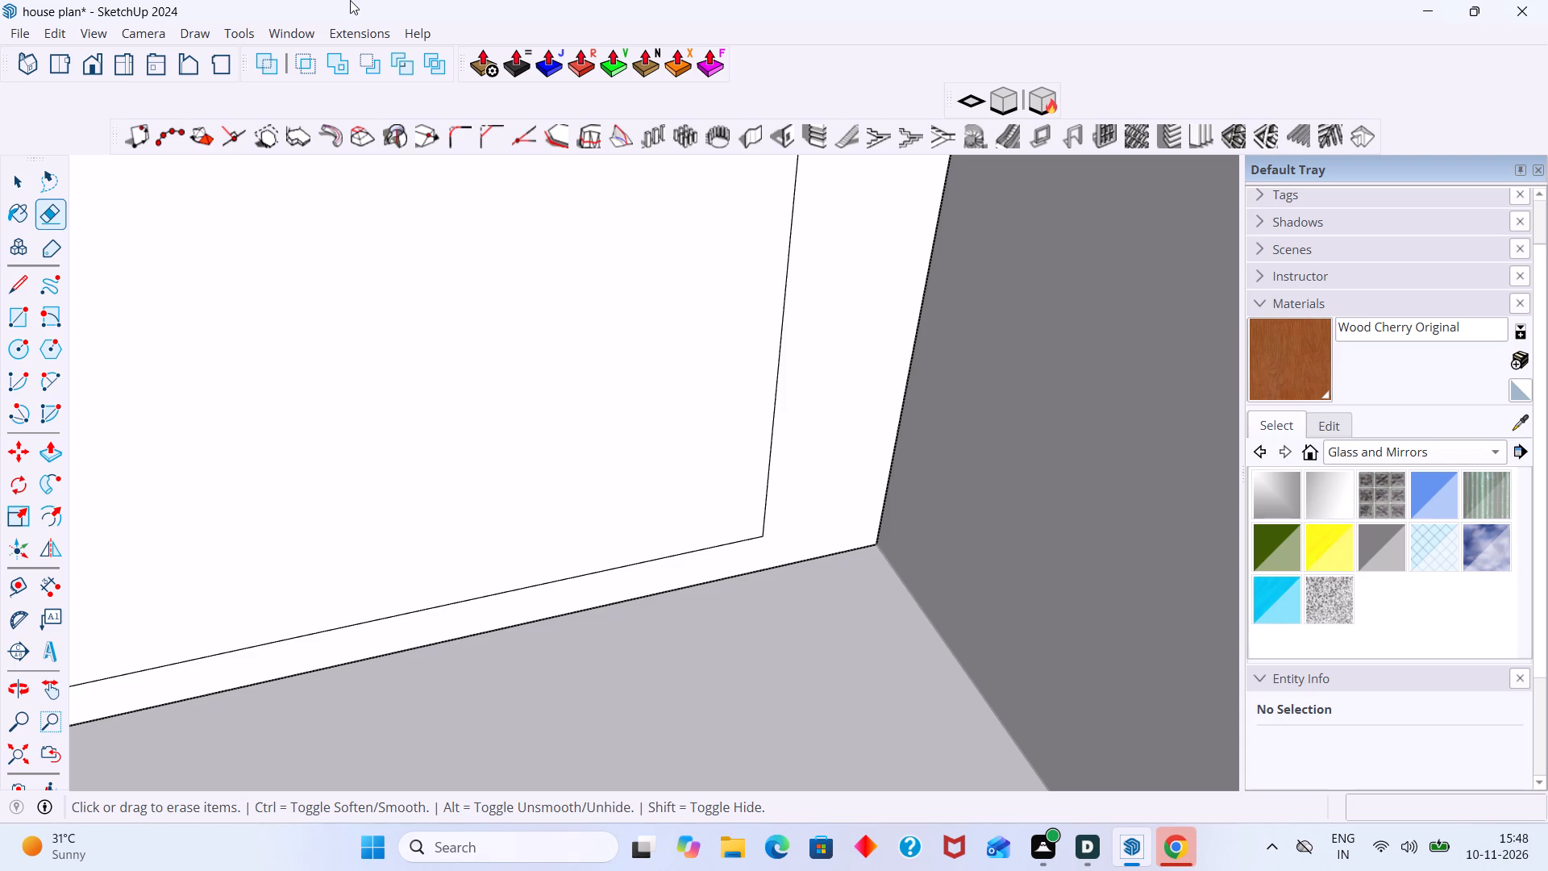
pyautogui.scroll(-10, 560, 413)
pyautogui.keyDown('shift'); pyautogui.moveTo(664, 430); pyautogui.dragTo(547, 679, button='middle'); pyautogui.keyUp('shift')
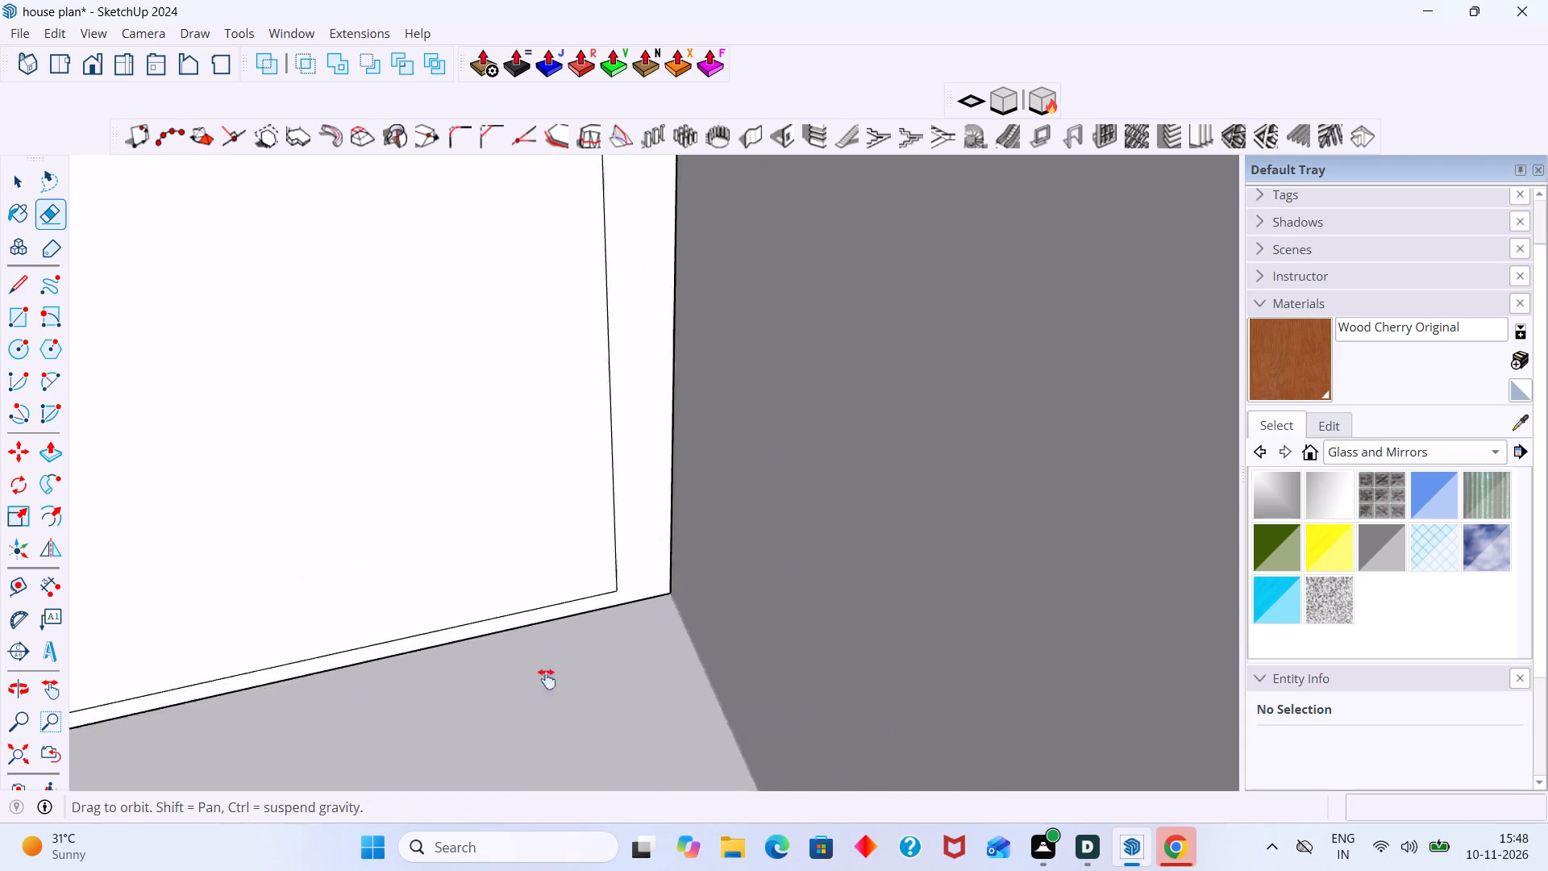
pyautogui.keyDown('shift'); pyautogui.moveTo(547, 679); pyautogui.dragTo(510, 748, button='middle'); pyautogui.keyUp('shift')
pyautogui.scroll(-10, 523, 702)
pyautogui.keyDown('shift'); pyautogui.moveTo(514, 603); pyautogui.dragTo(881, 771, button='middle'); pyautogui.keyUp('shift')
pyautogui.scroll(-10, 883, 738)
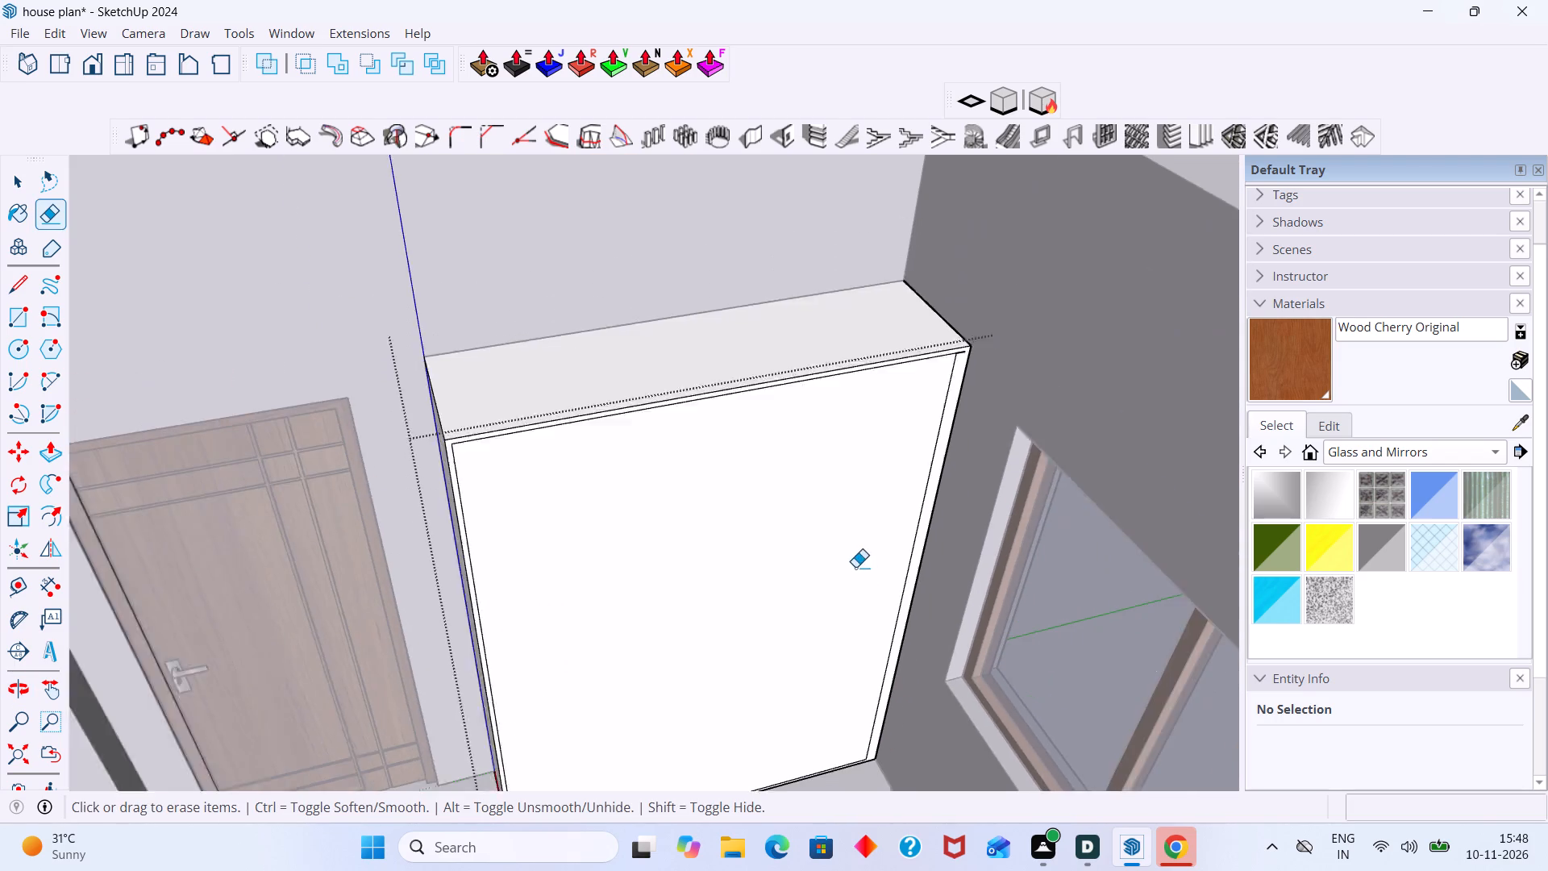
pyautogui.scroll(-1, 855, 567)
pyautogui.scroll(20, 948, 417)
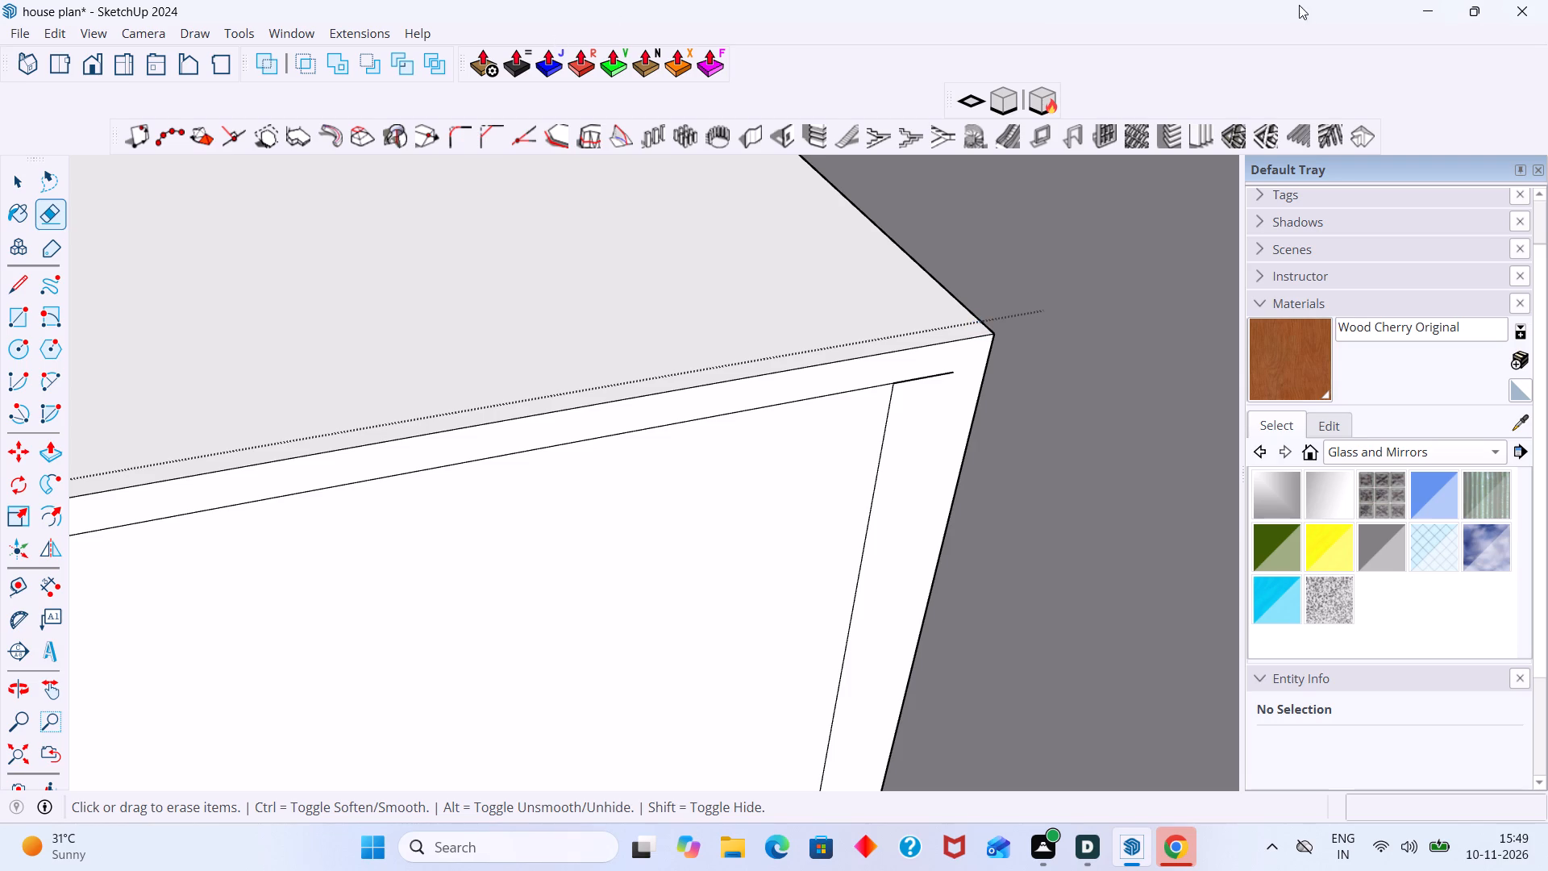
pyautogui.moveTo(941, 372); pyautogui.dragTo(938, 381)
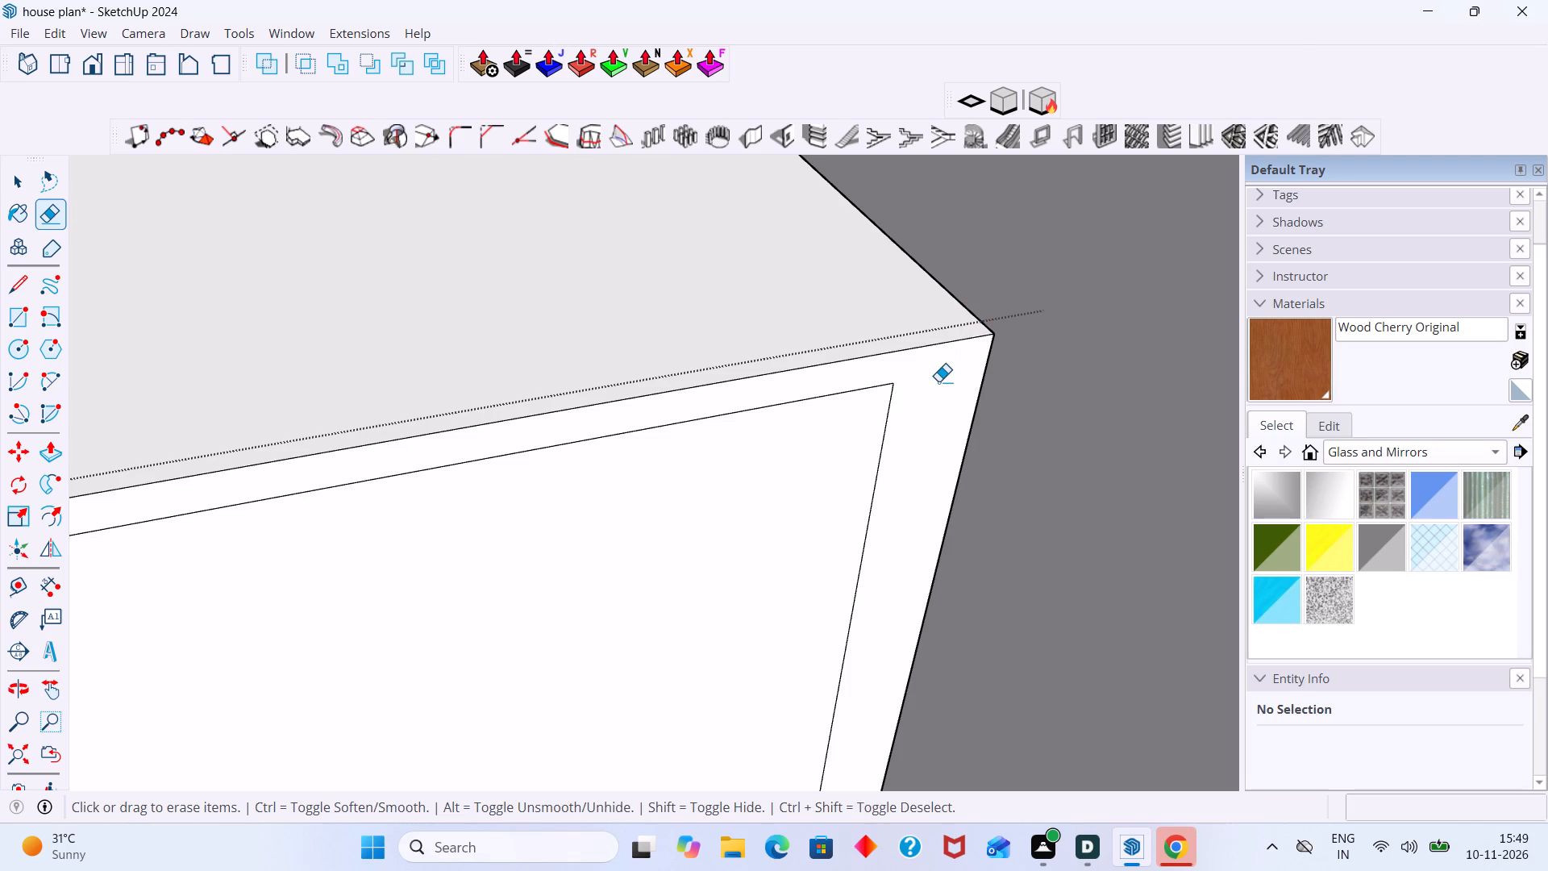
pyautogui.scroll(-6, 938, 385)
pyautogui.moveTo(938, 390); pyautogui.dragTo(812, 343, button='middle')
pyautogui.scroll(-10, 818, 370)
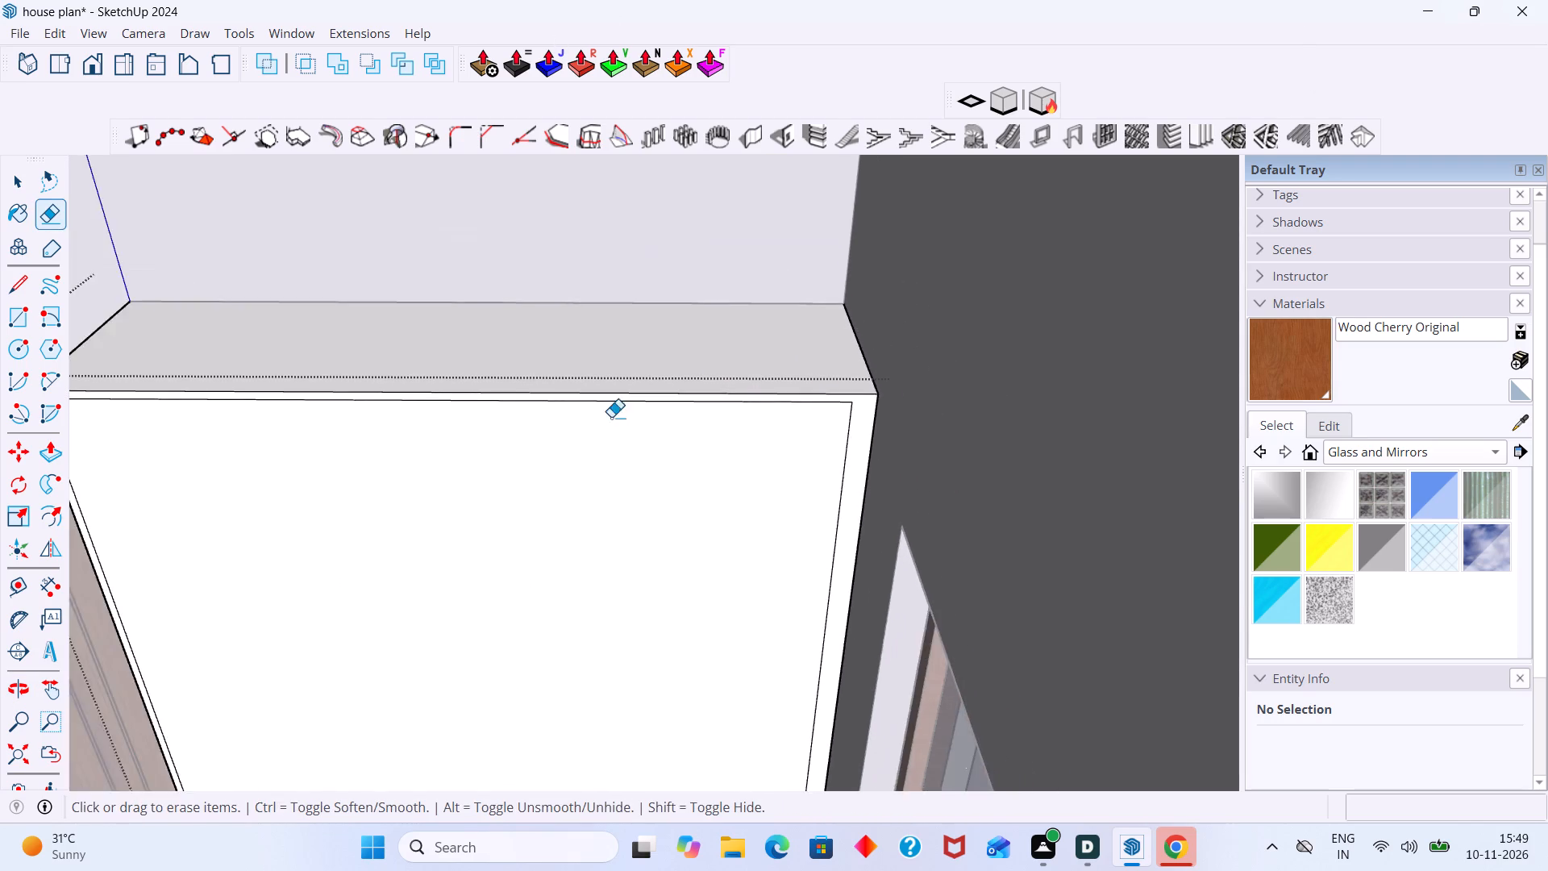
pyautogui.scroll(-7, 611, 417)
pyautogui.press('space')
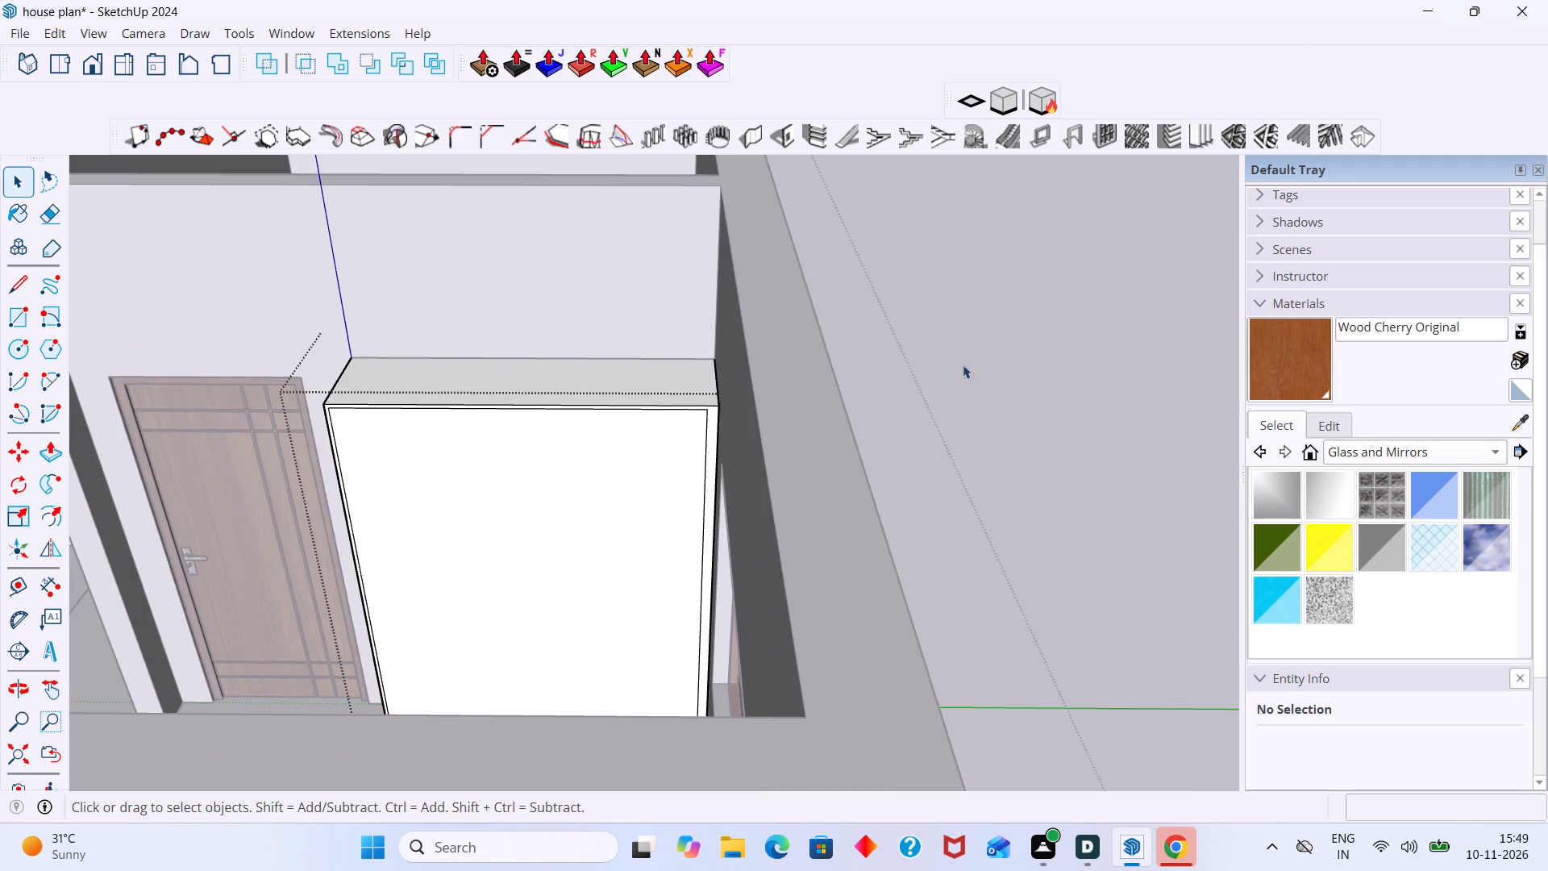
pyautogui.click(963, 363)
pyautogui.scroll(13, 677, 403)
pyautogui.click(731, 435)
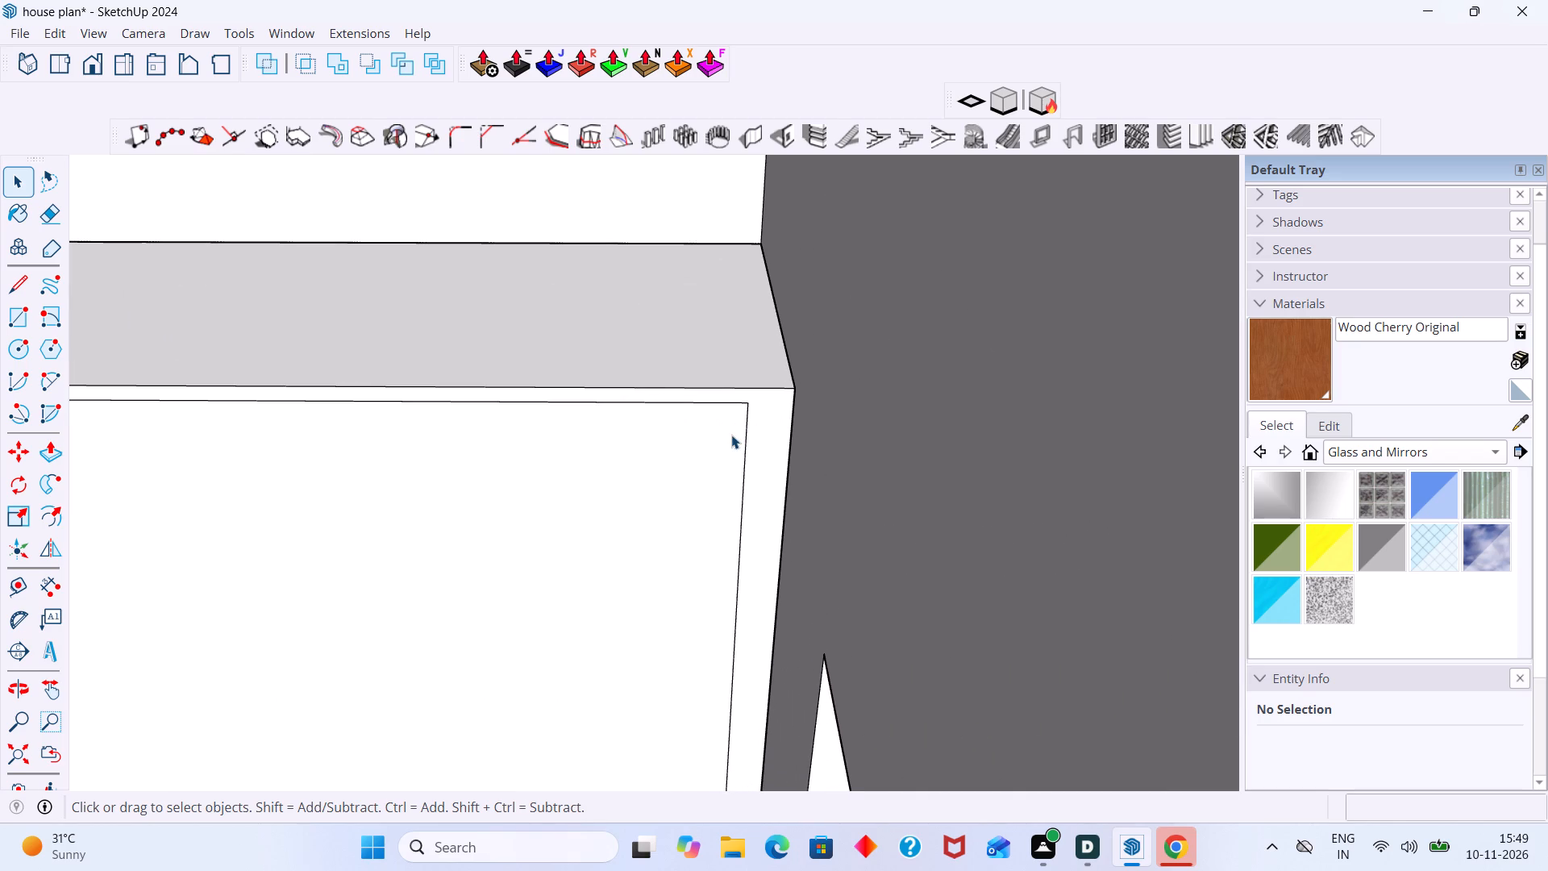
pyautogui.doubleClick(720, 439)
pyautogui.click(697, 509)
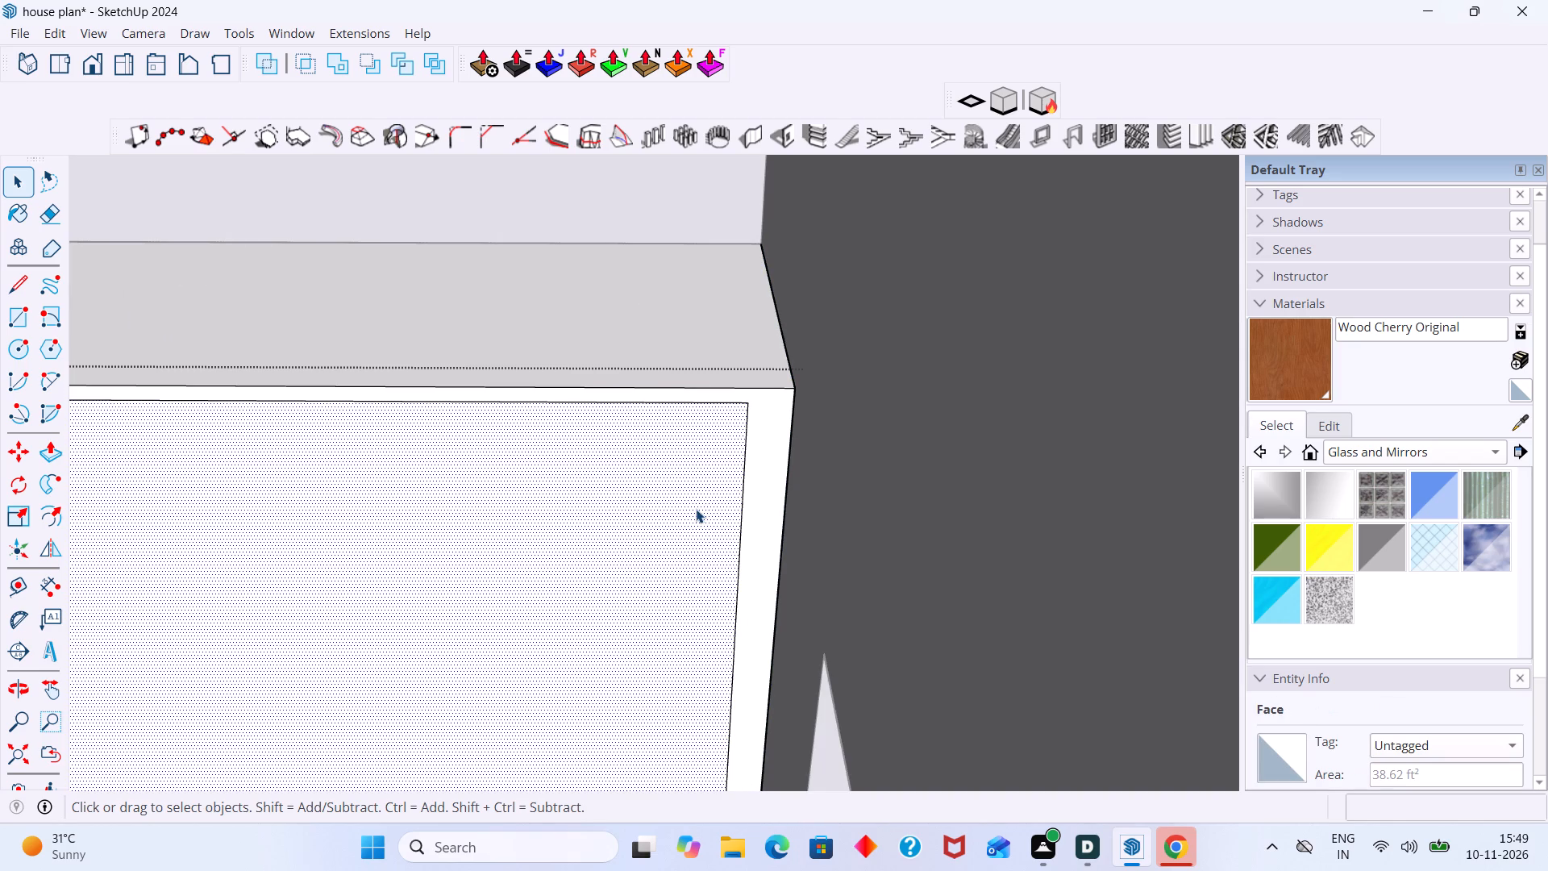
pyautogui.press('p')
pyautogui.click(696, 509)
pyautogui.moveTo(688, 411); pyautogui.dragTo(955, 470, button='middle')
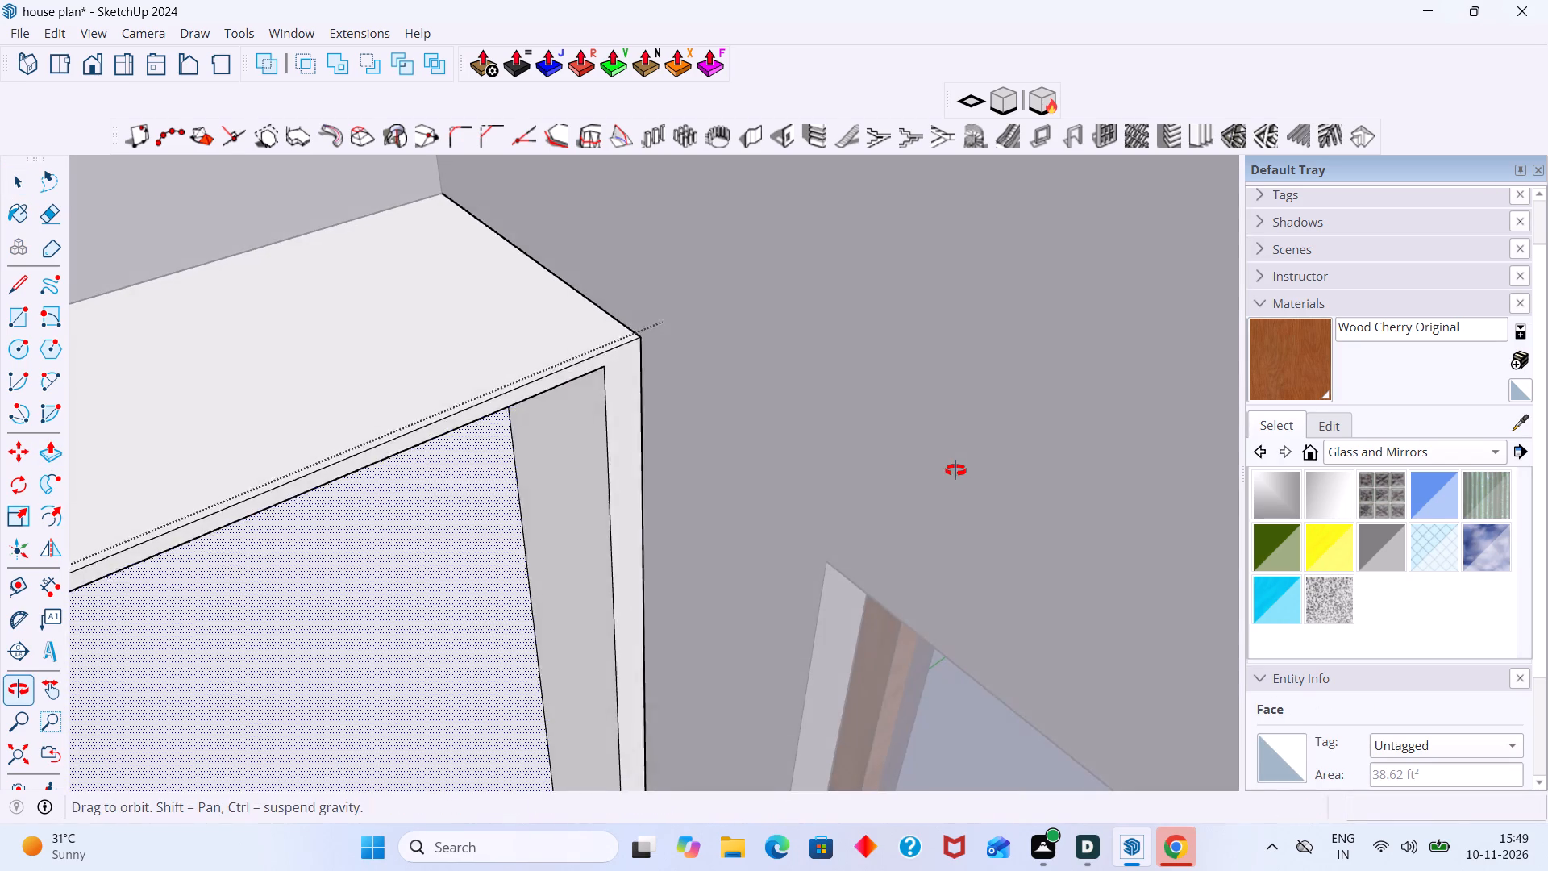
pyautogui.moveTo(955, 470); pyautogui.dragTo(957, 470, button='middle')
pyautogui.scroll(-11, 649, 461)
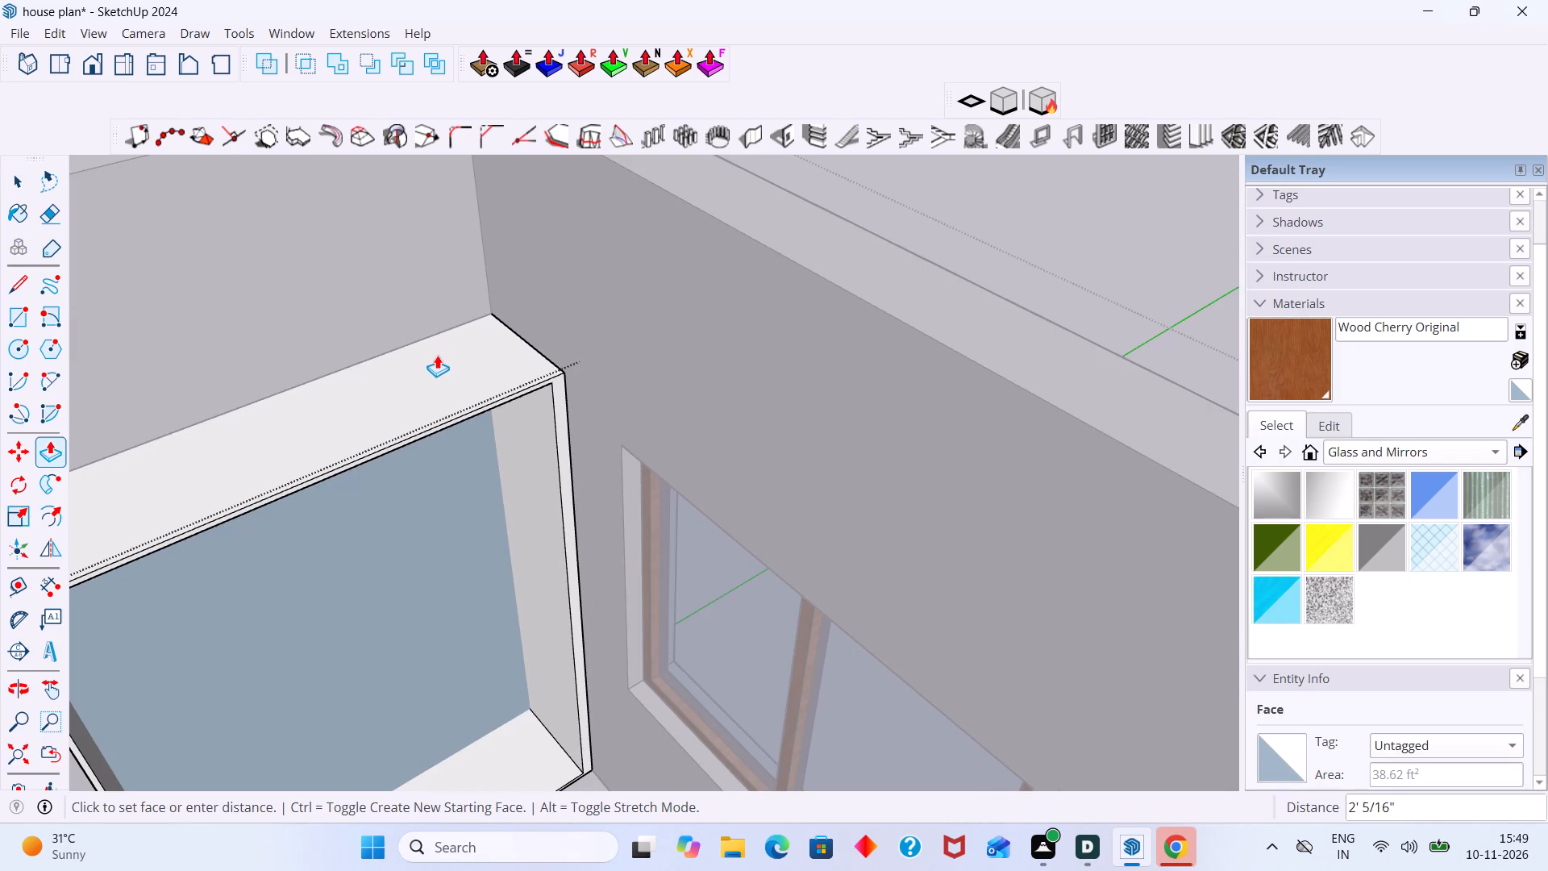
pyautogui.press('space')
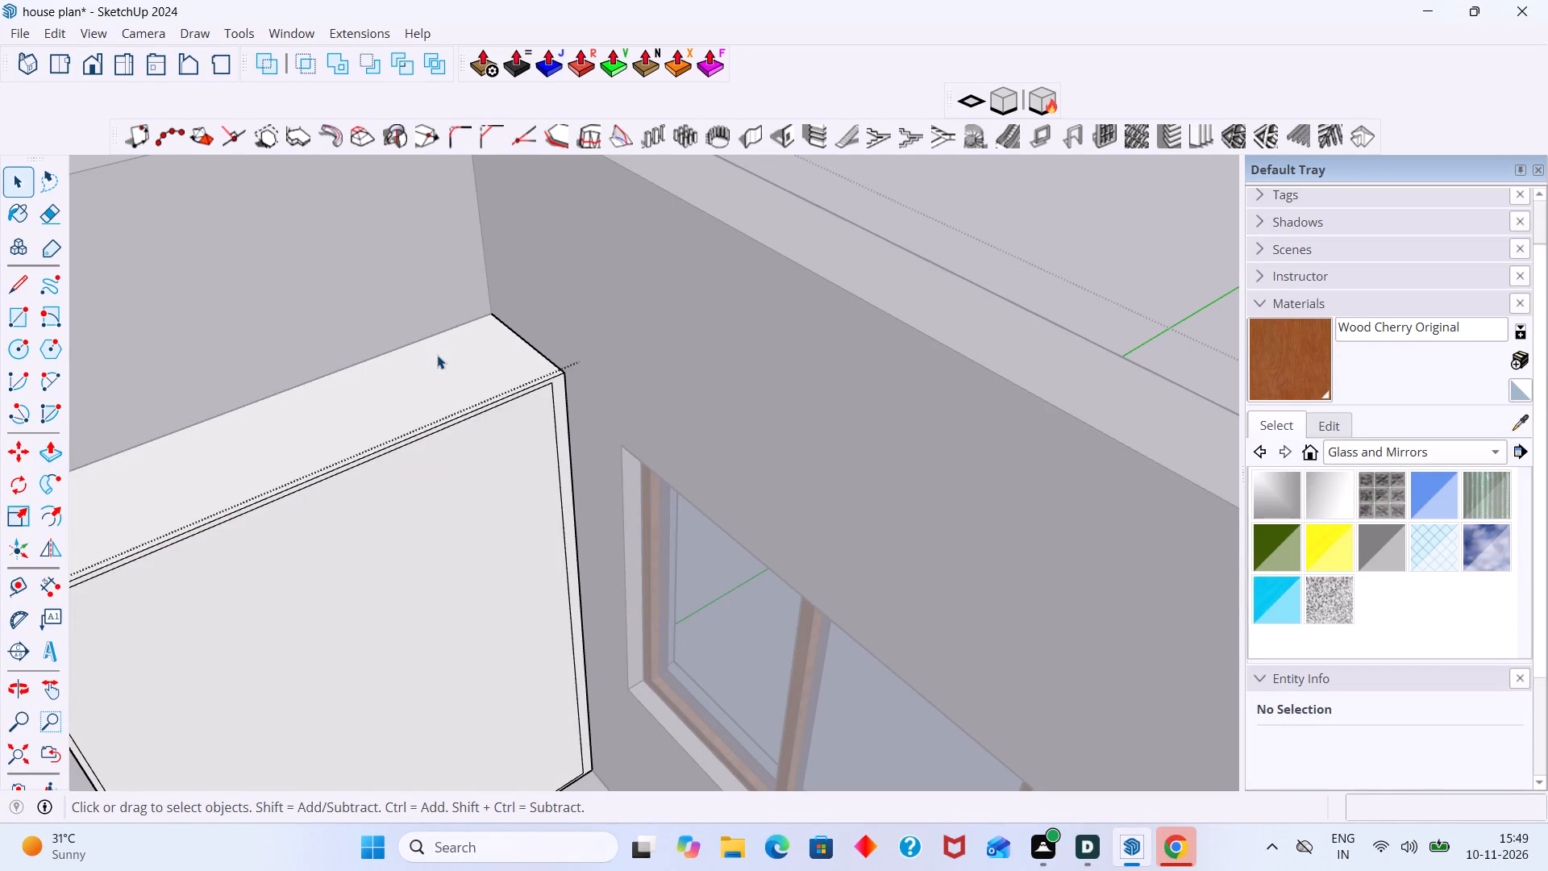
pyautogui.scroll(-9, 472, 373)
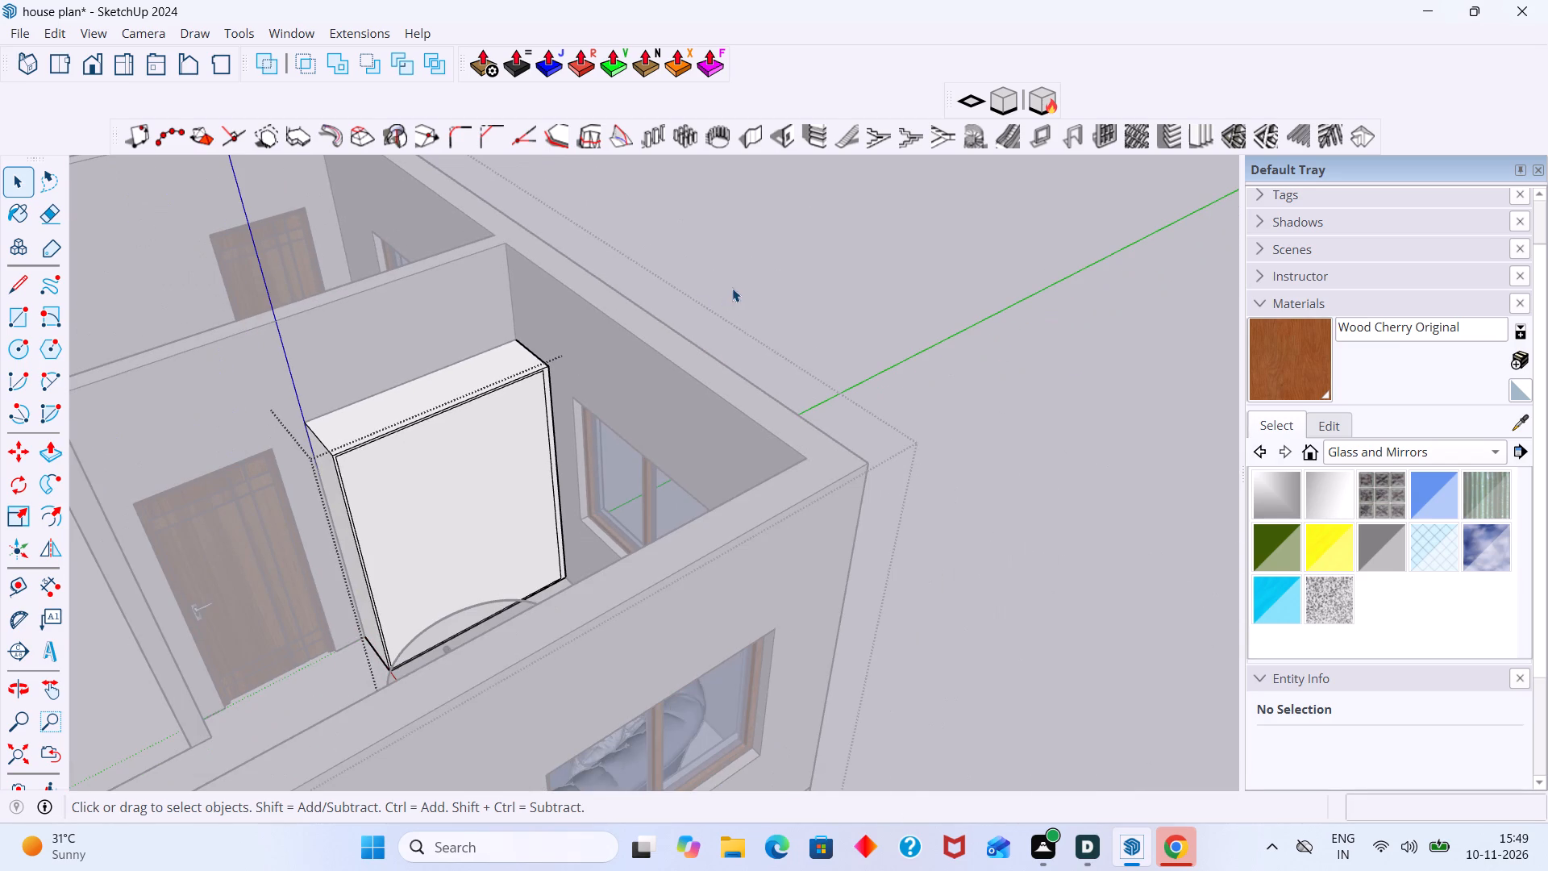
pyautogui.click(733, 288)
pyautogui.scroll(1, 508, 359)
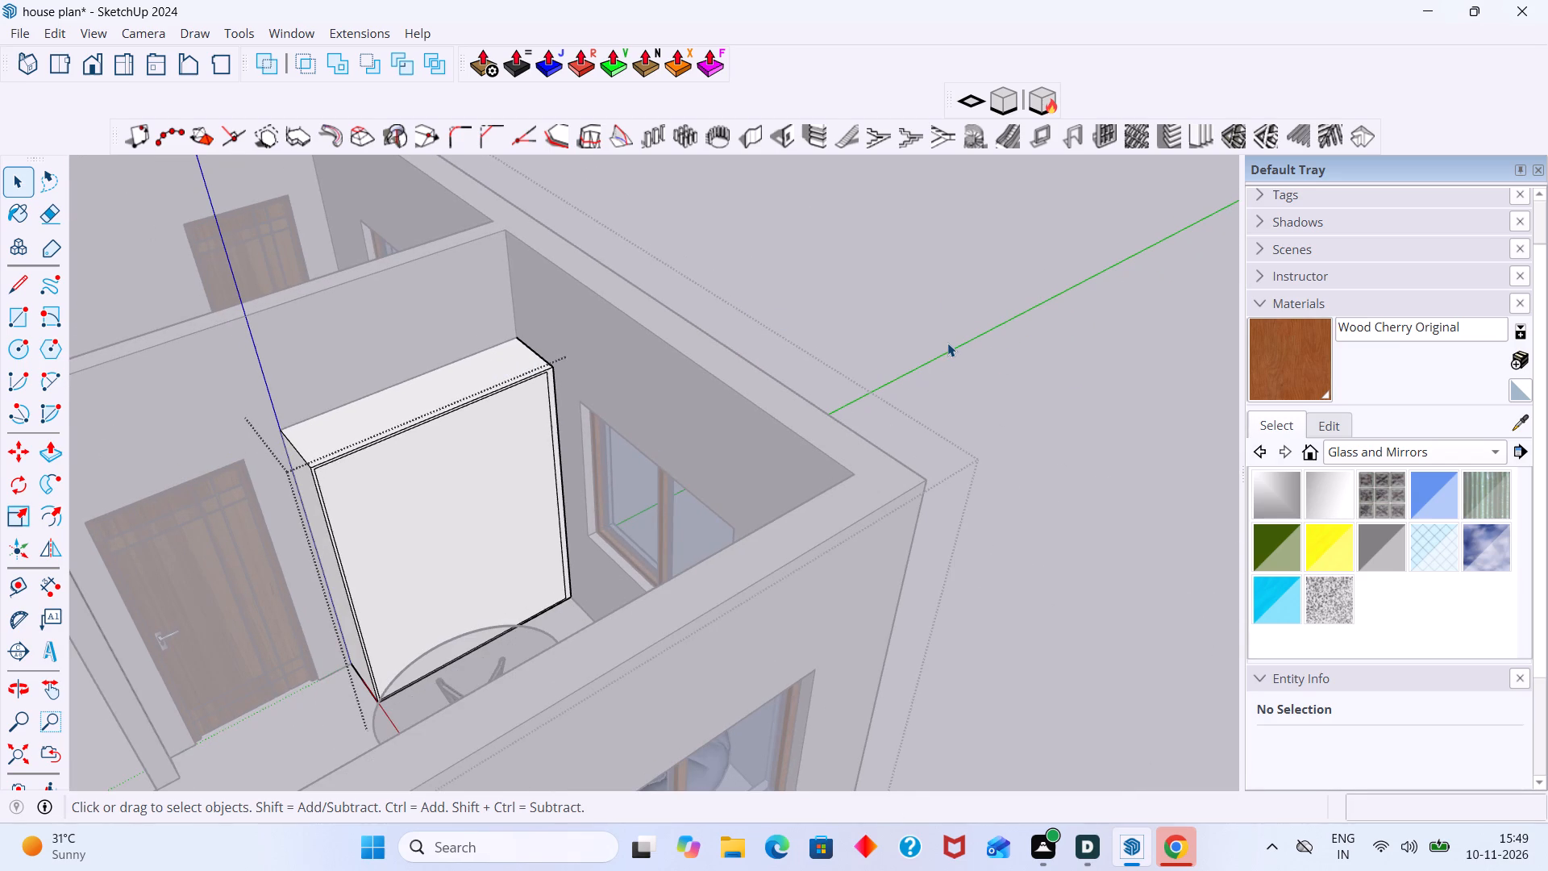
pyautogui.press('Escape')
# Place a guide 18 mm forward from the wall-side edge of the TV unit's top face.
pyautogui.scroll(1, 574, 409)
pyautogui.moveTo(547, 404); pyautogui.dragTo(398, 389, button='middle')
pyautogui.scroll(5, 446, 320)
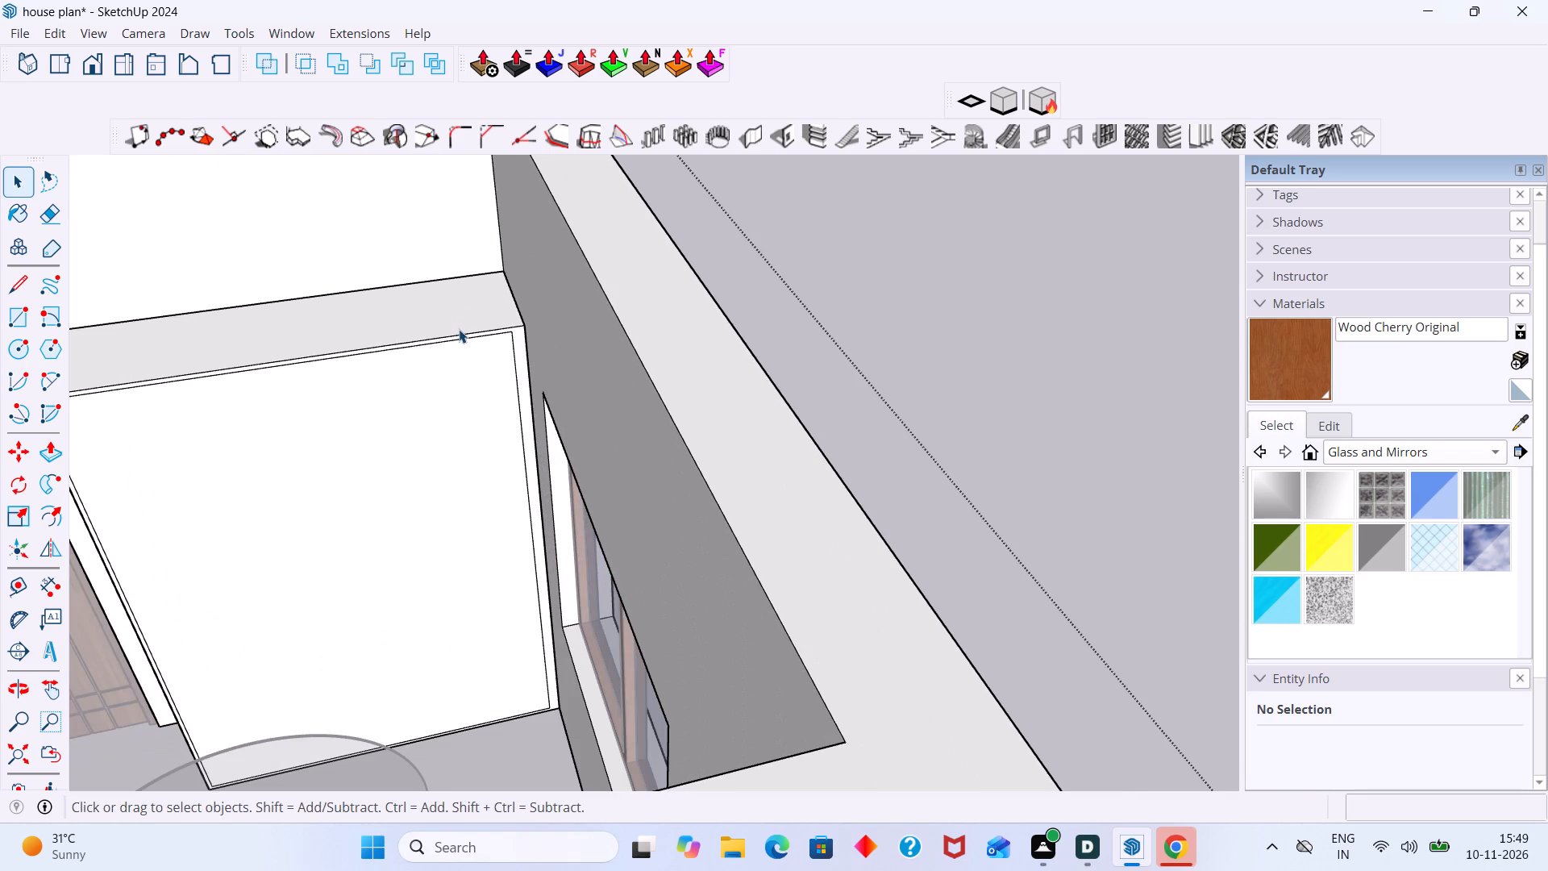
pyautogui.scroll(-2, 458, 421)
pyautogui.moveTo(456, 430); pyautogui.dragTo(683, 510, button='middle')
pyautogui.press('t')
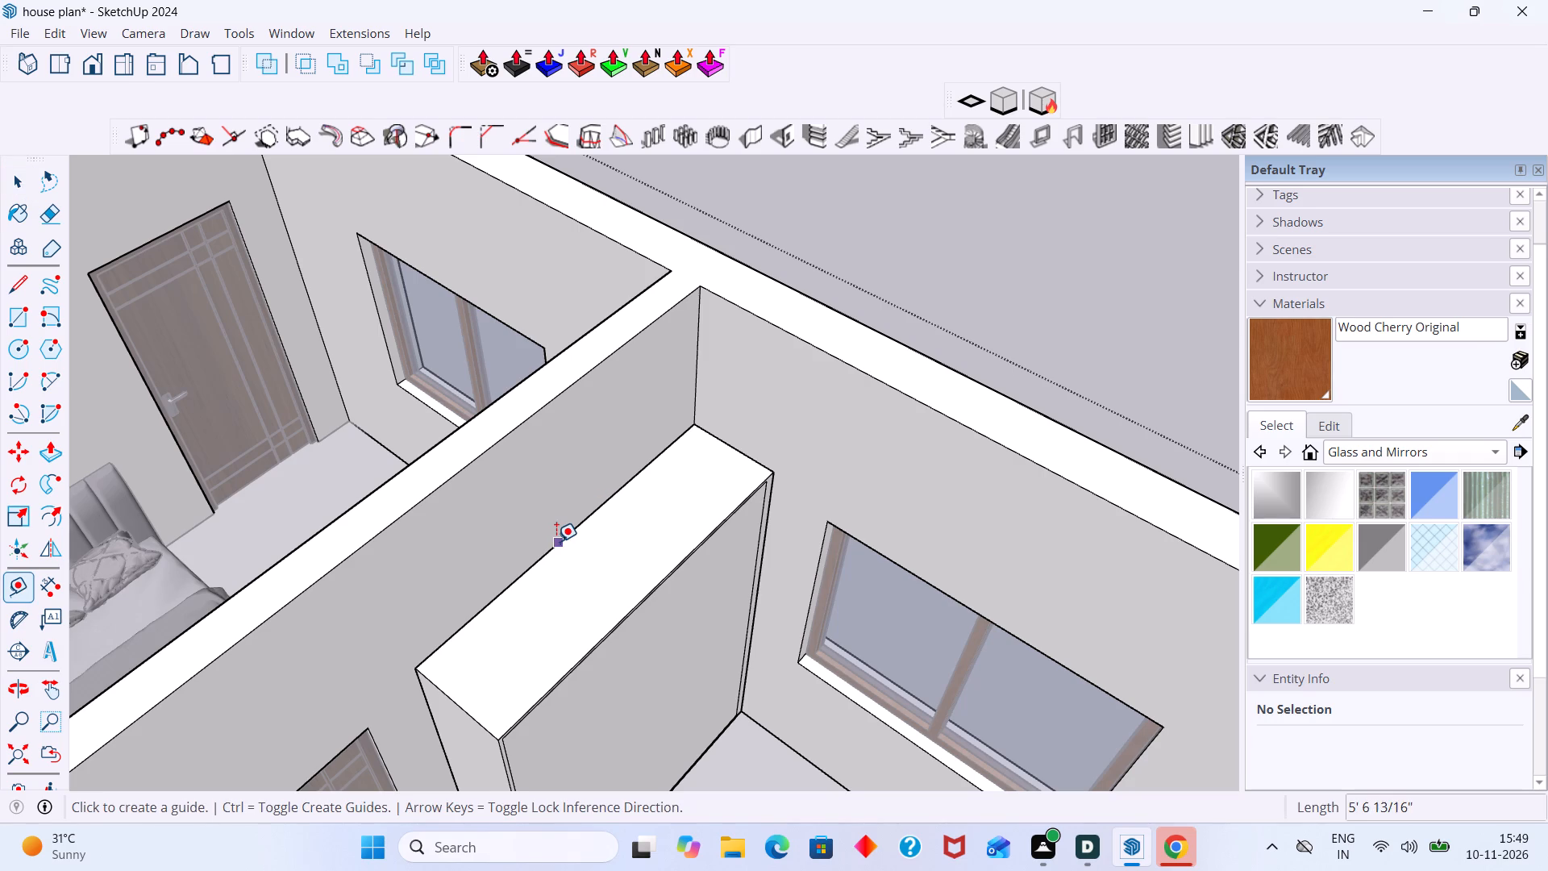
pyautogui.click(556, 541)
pyautogui.write('18mm')
pyautogui.press('Return')
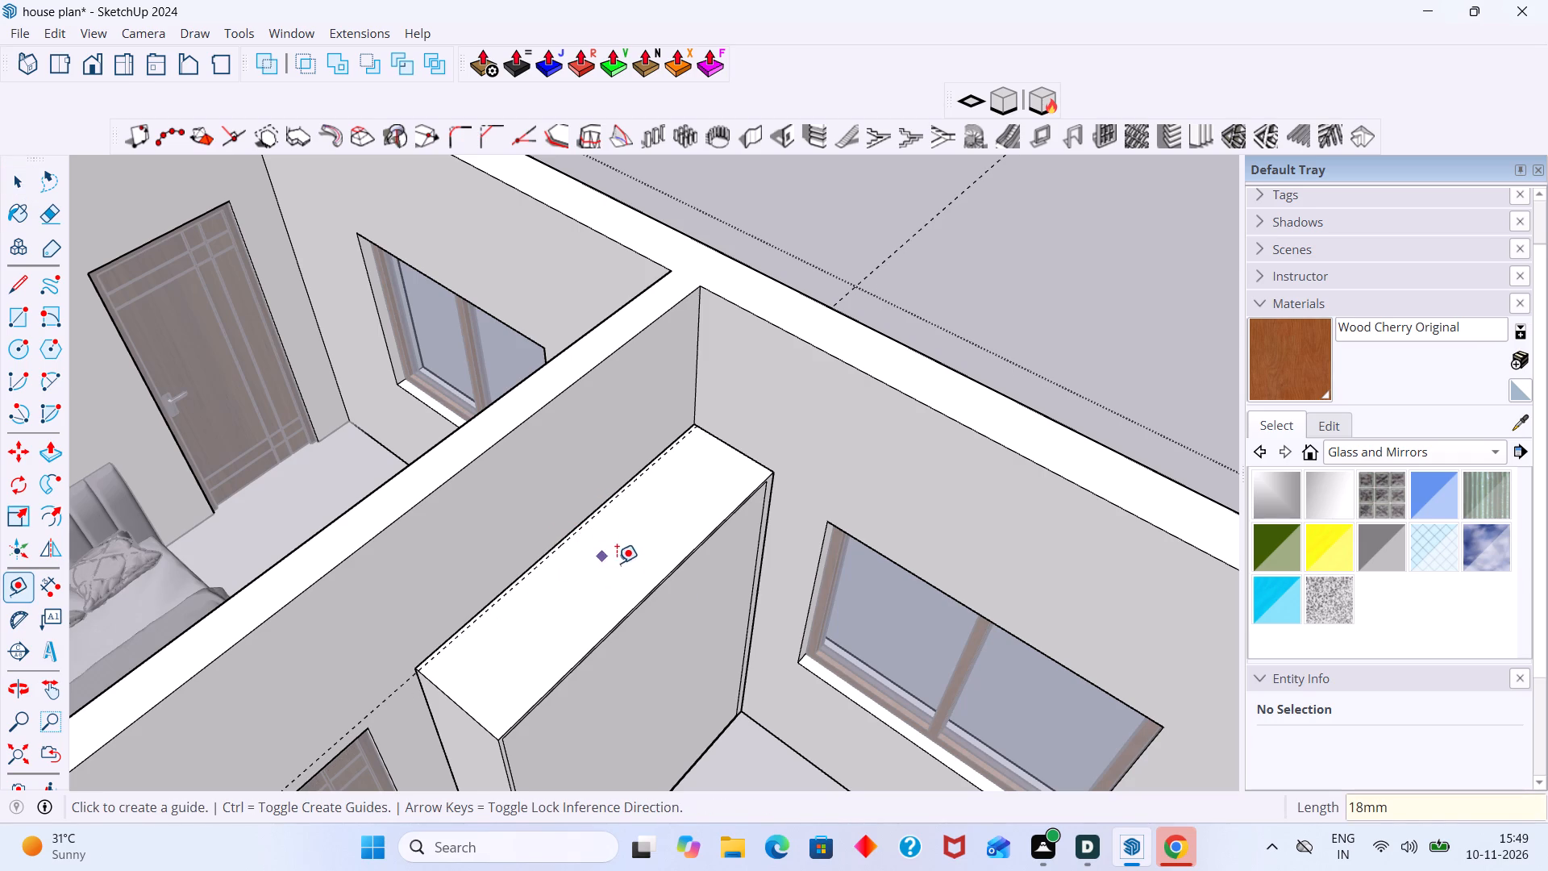
pyautogui.press('space')
# Inside the TV unit group, push the inner front face back to the 18 mm guide near the wall, and leave the group.
pyautogui.scroll(2, 645, 661)
pyautogui.moveTo(645, 661); pyautogui.dragTo(548, 607, button='middle')
pyautogui.scroll(2, 546, 609)
pyautogui.click(543, 611)
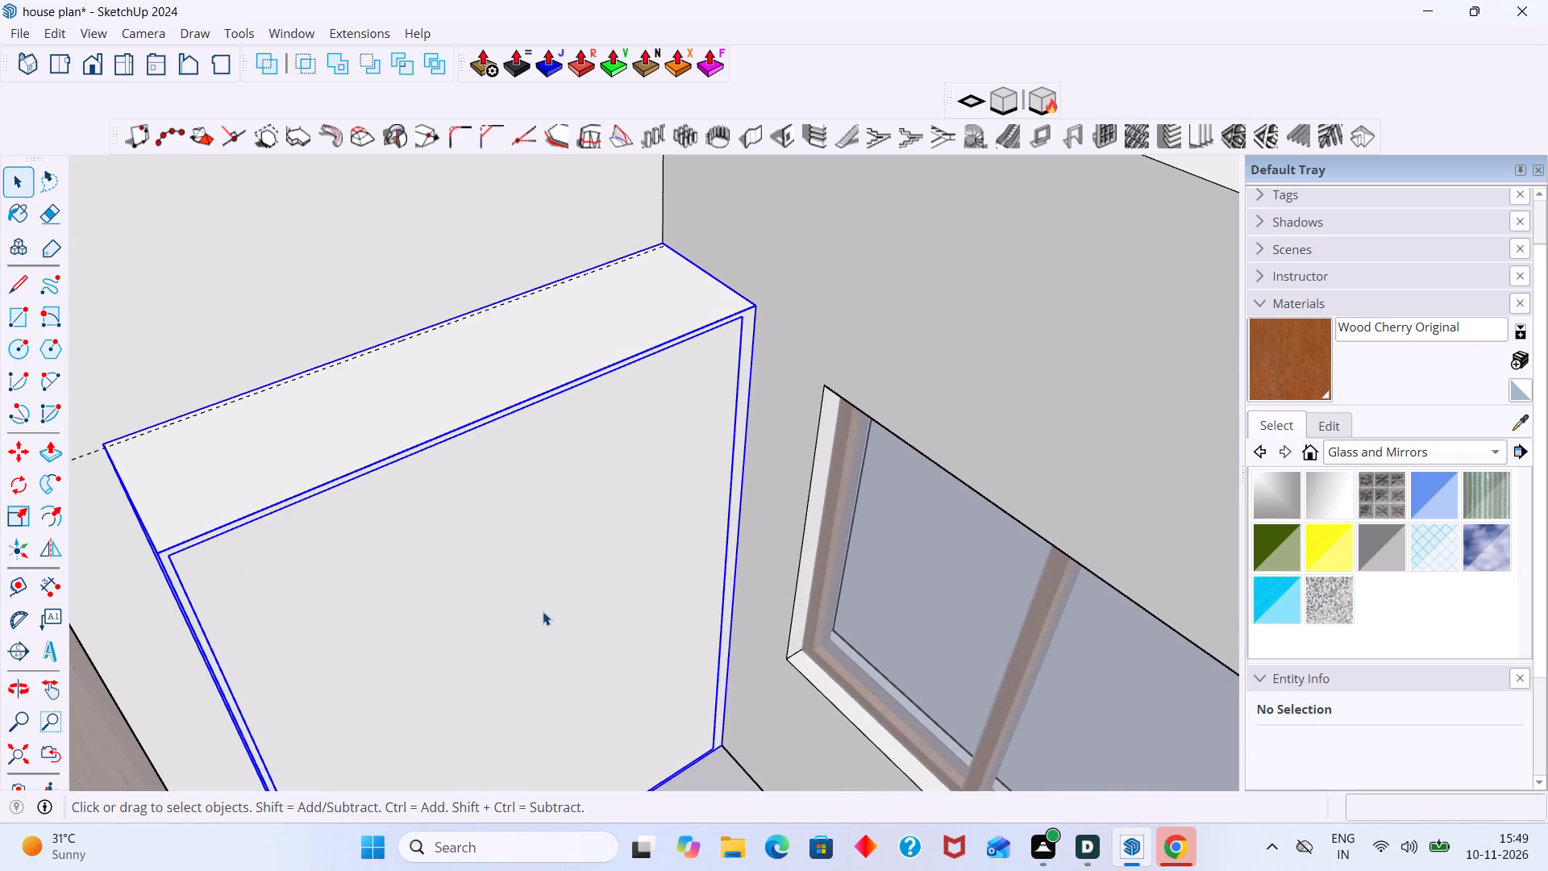
pyautogui.scroll(2, 543, 611)
pyautogui.doubleClick(537, 615)
pyautogui.scroll(3, 526, 639)
pyautogui.click(526, 640)
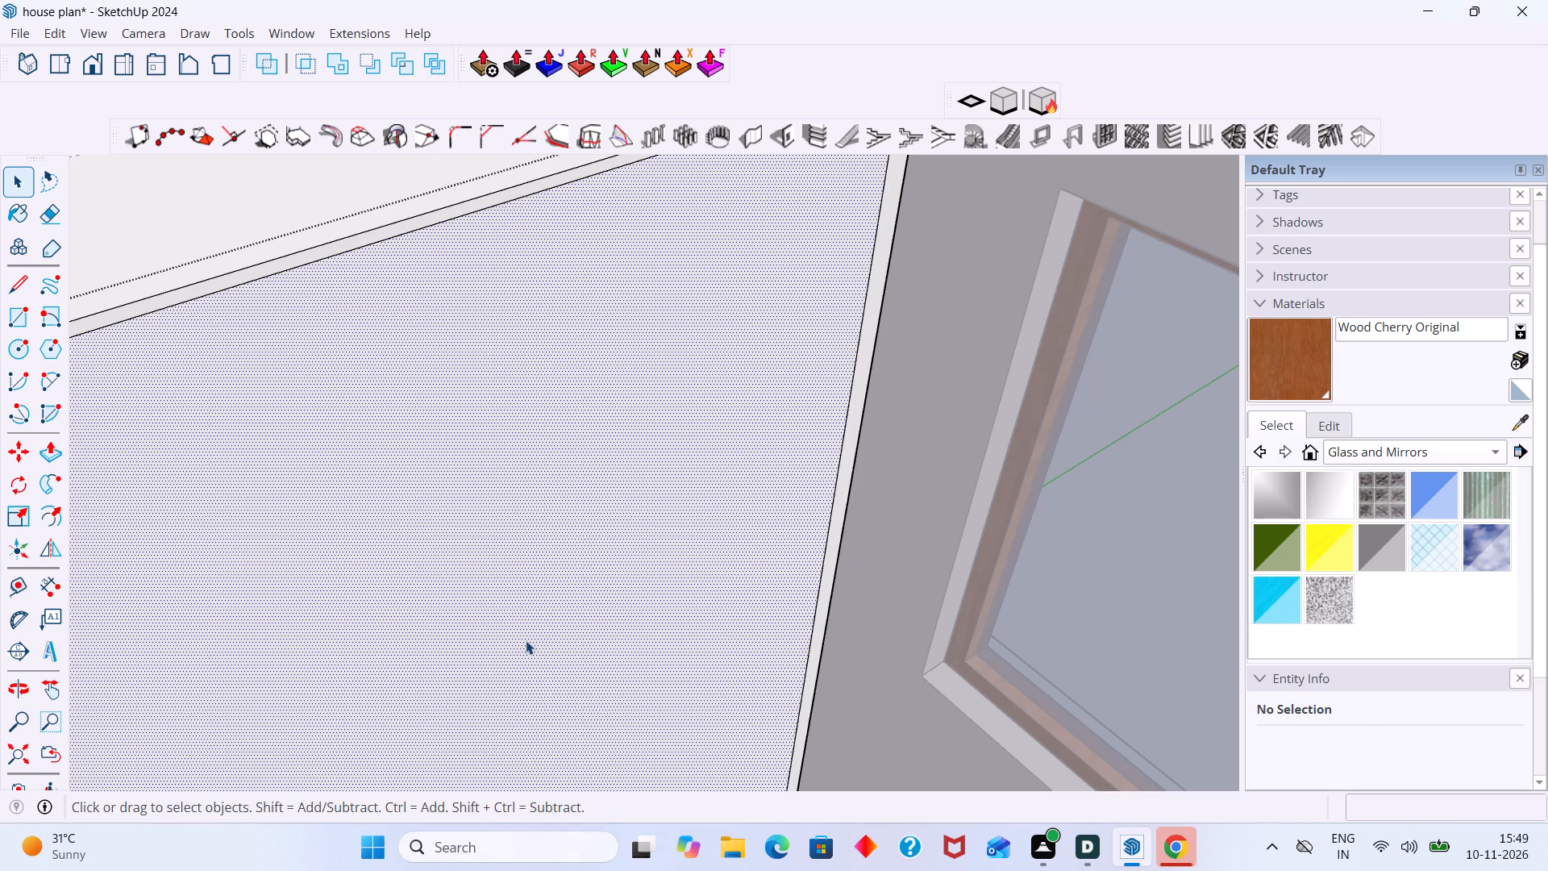
pyautogui.press('p')
pyautogui.click(526, 640)
pyautogui.scroll(-5, 460, 540)
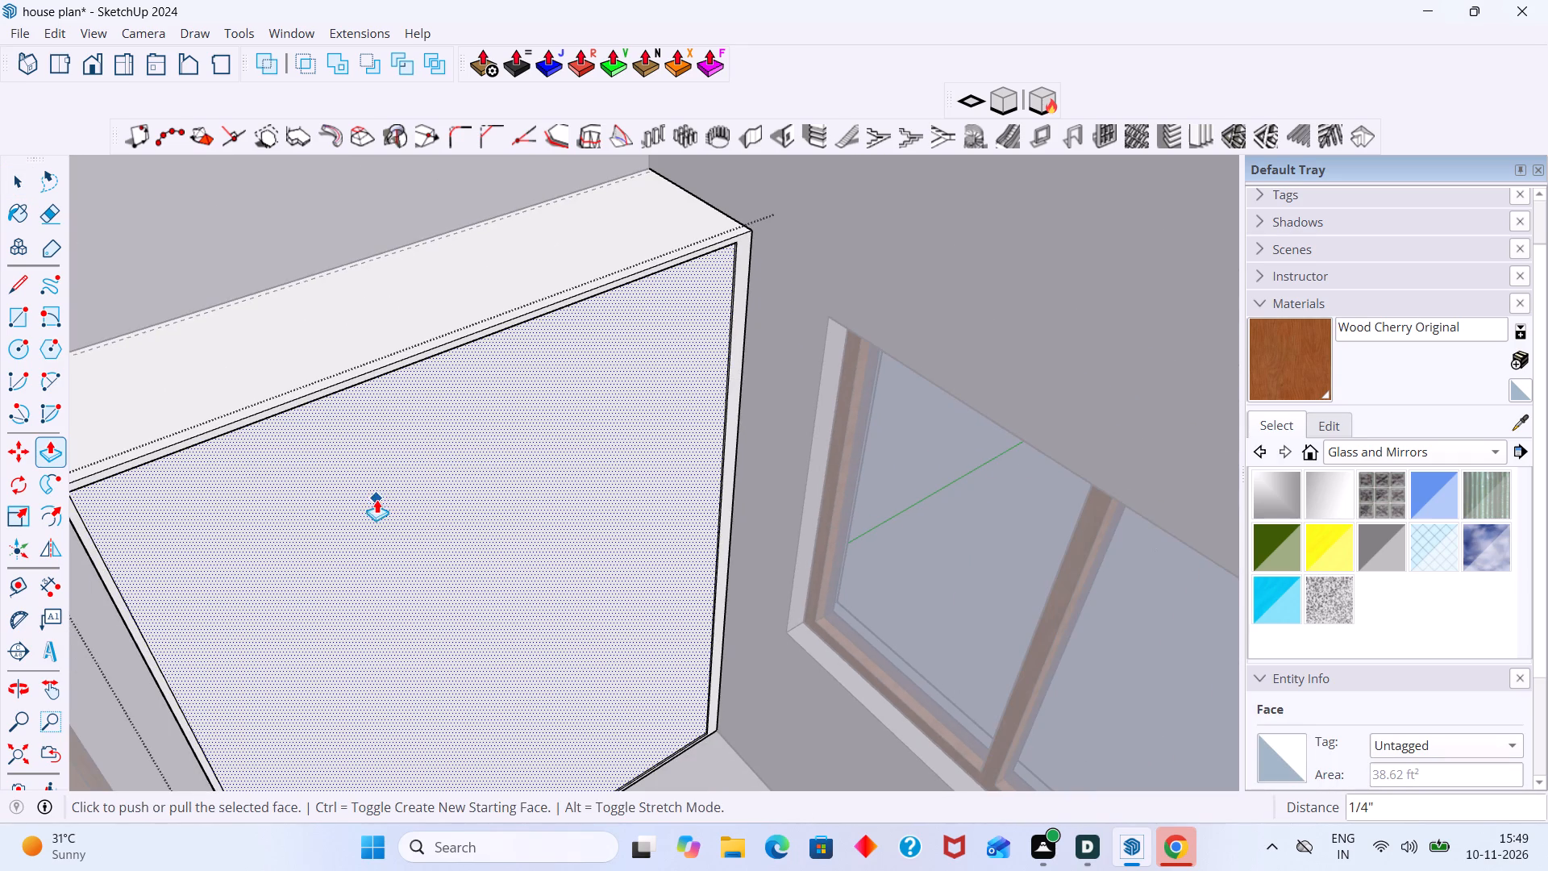
pyautogui.click(377, 499)
pyautogui.moveTo(294, 342); pyautogui.dragTo(296, 406, button='middle')
pyautogui.scroll(1, 291, 367)
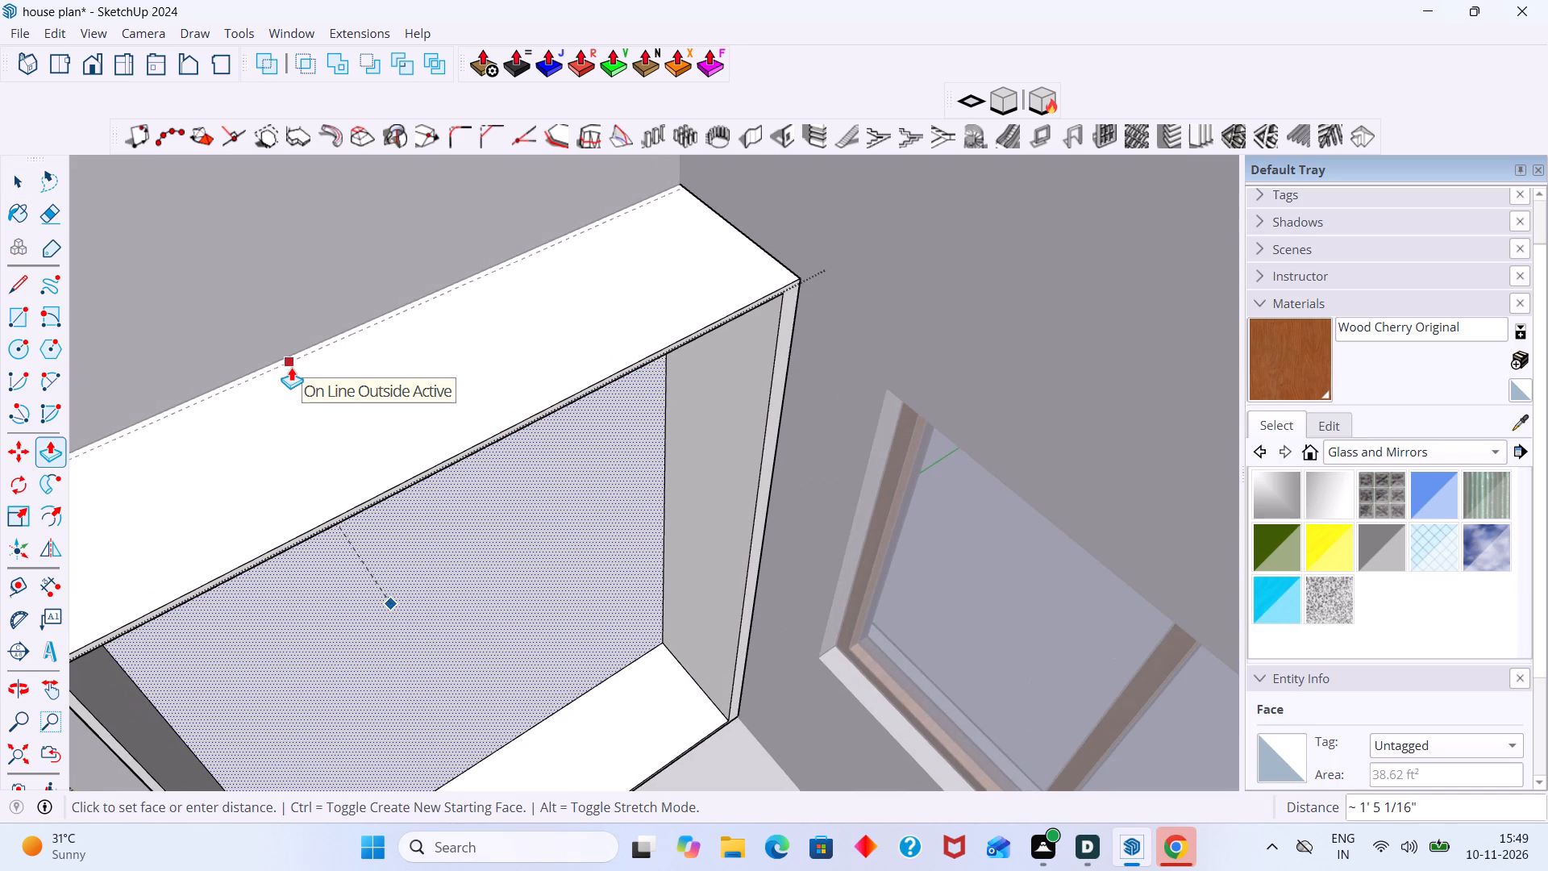
pyautogui.click(291, 367)
pyautogui.hscroll(-1, 291, 367)
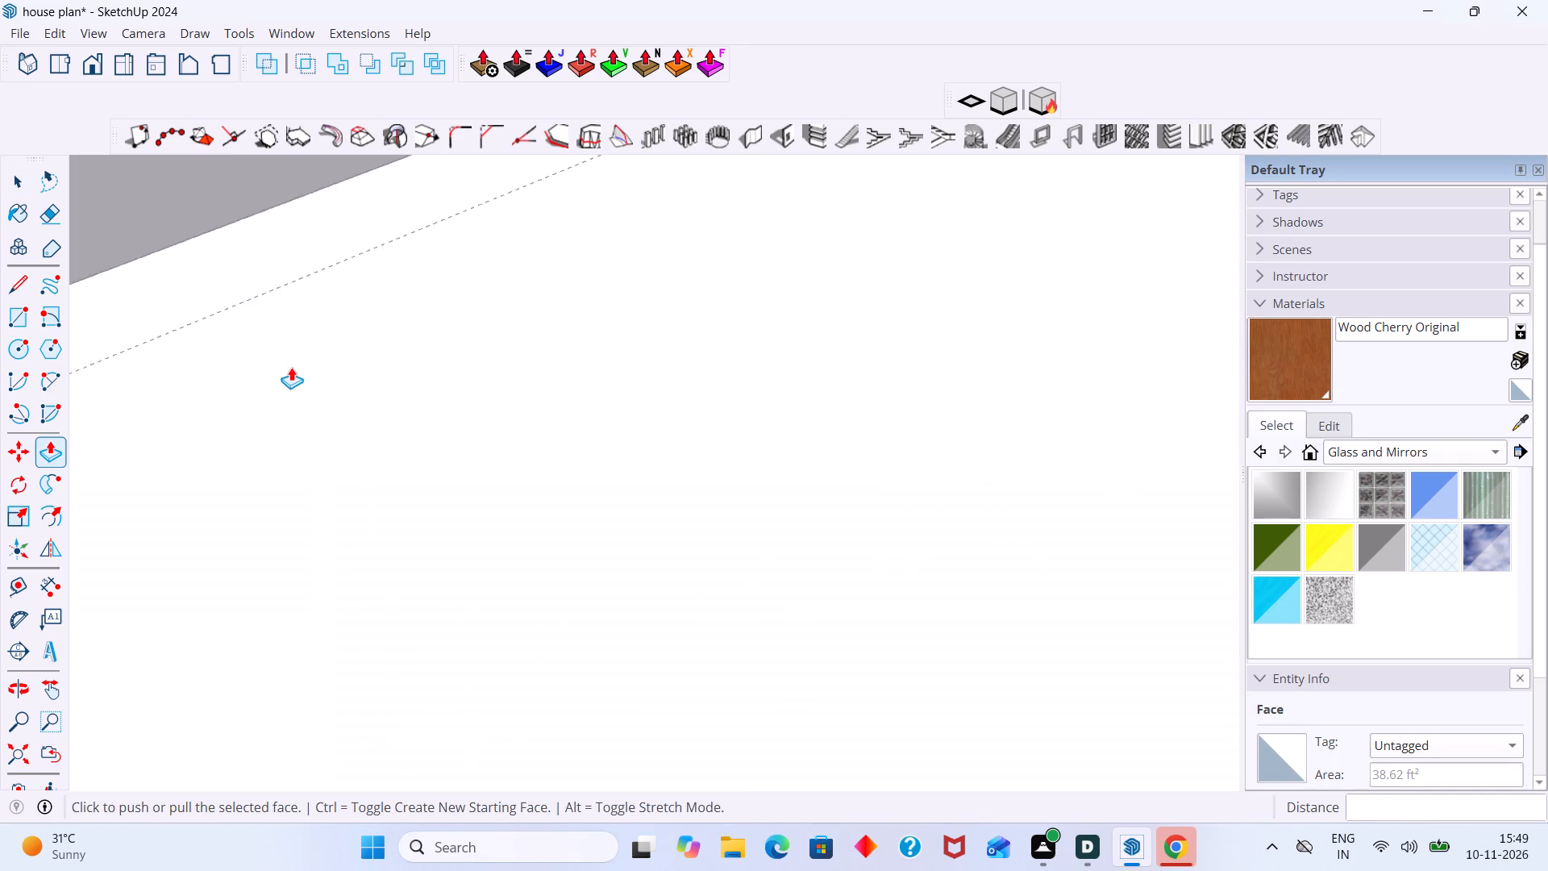
pyautogui.hscroll(-1, 291, 367)
pyautogui.scroll(-1, 291, 367)
pyautogui.press('space')
pyautogui.scroll(-11, 367, 358)
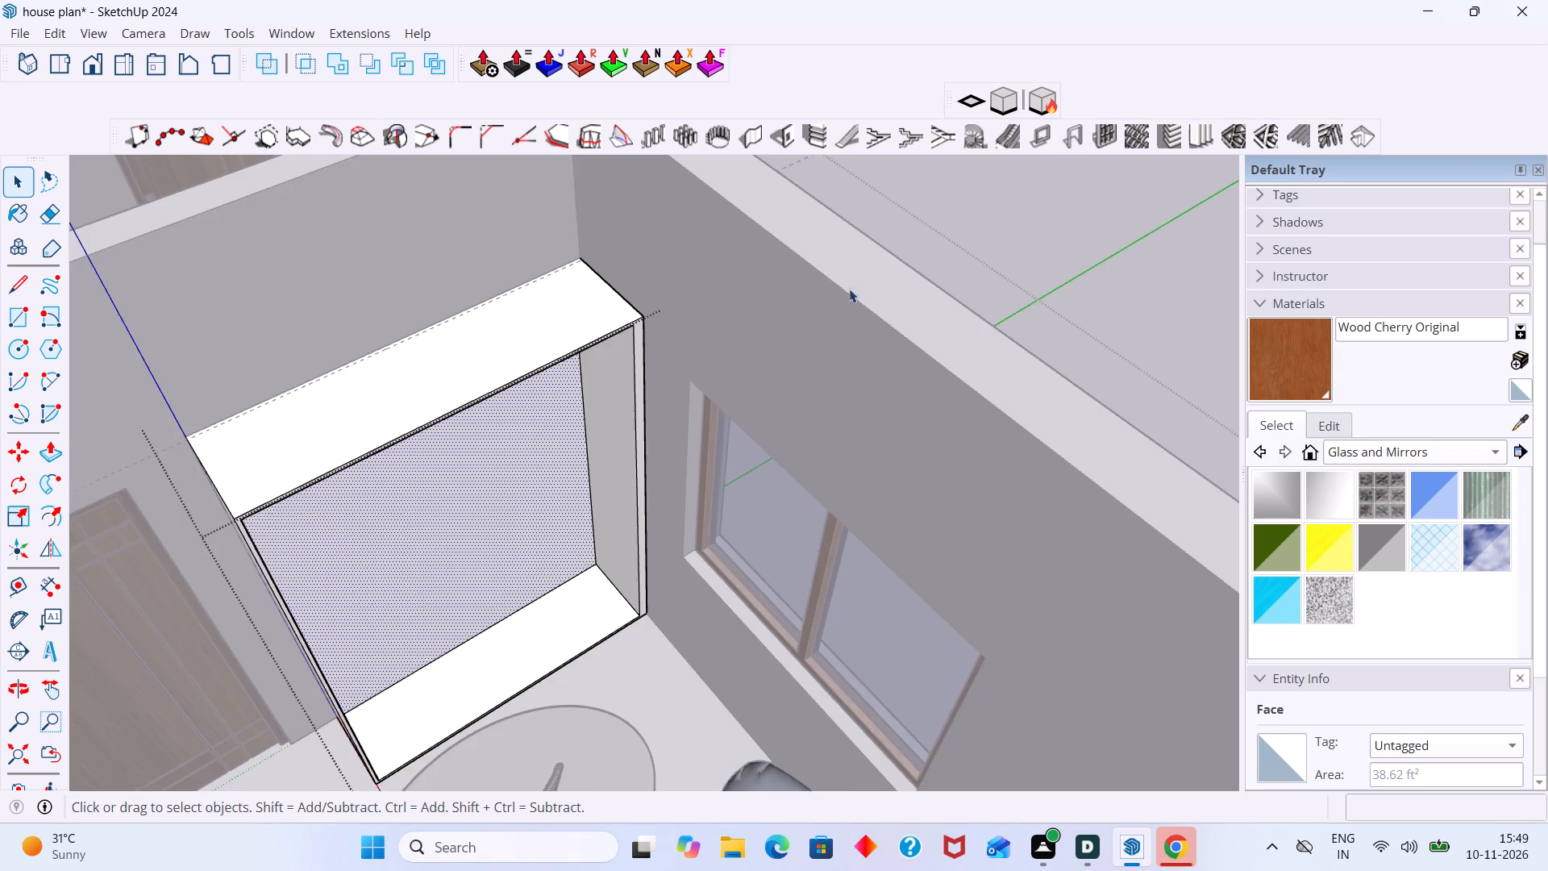
pyautogui.scroll(-6, 851, 285)
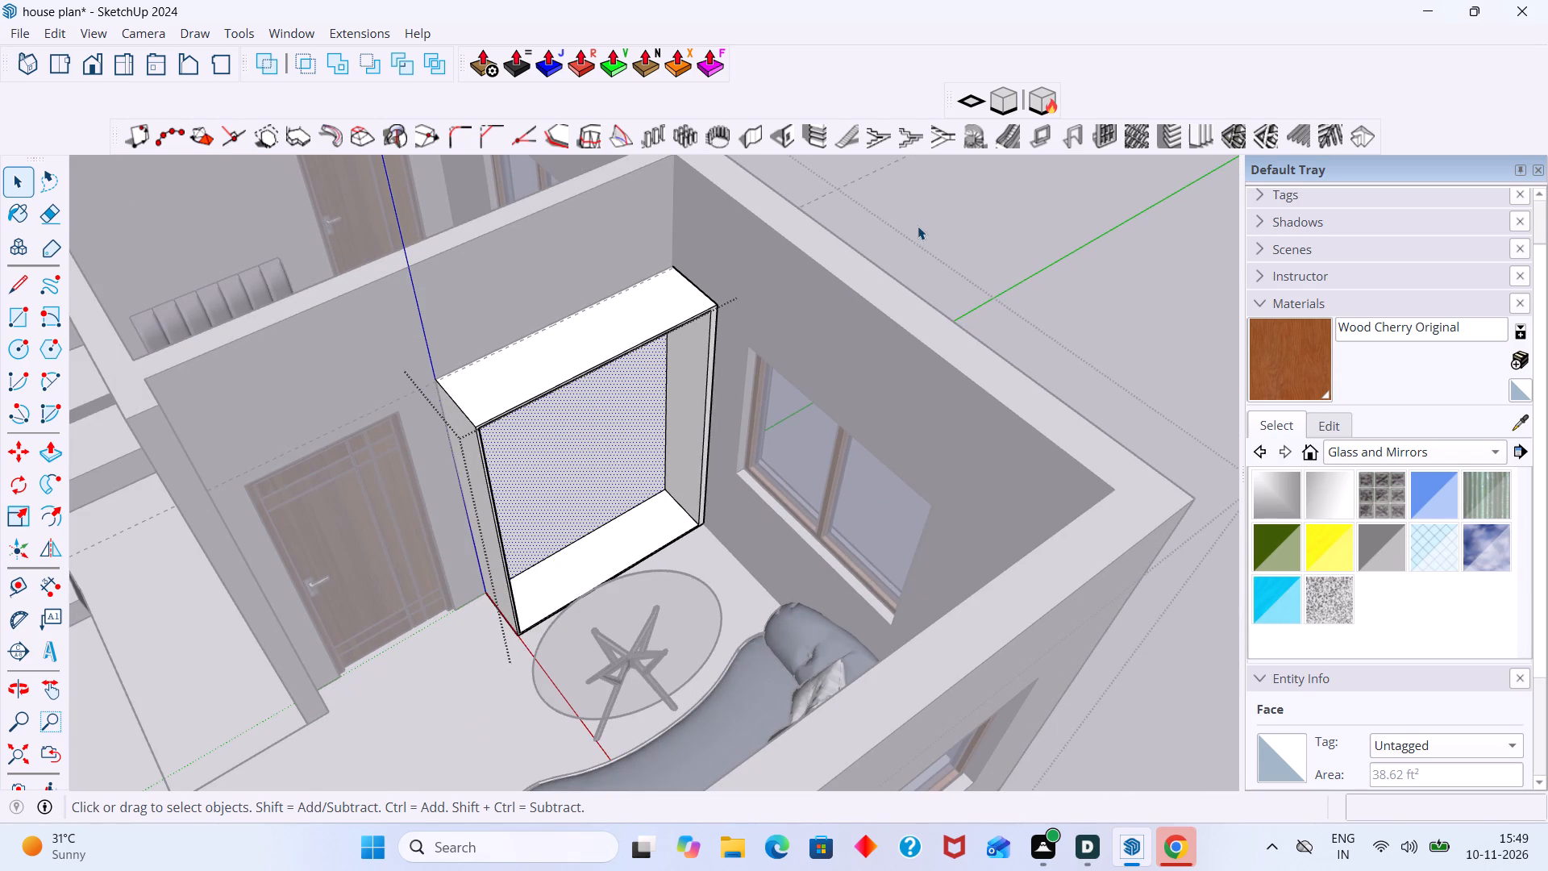
pyautogui.scroll(-4, 918, 229)
pyautogui.click(1022, 244)
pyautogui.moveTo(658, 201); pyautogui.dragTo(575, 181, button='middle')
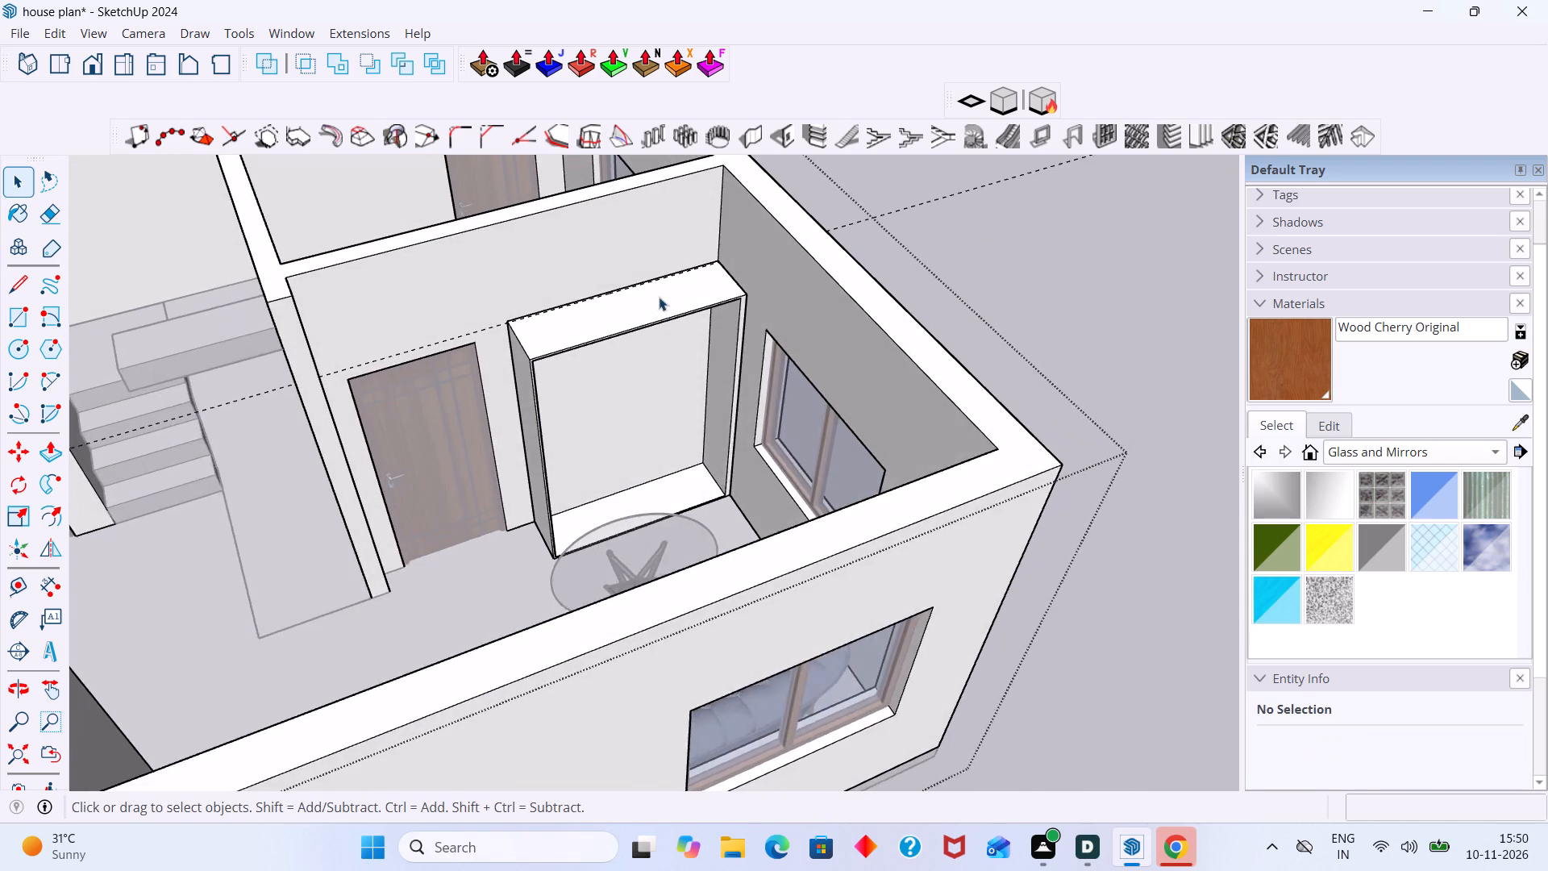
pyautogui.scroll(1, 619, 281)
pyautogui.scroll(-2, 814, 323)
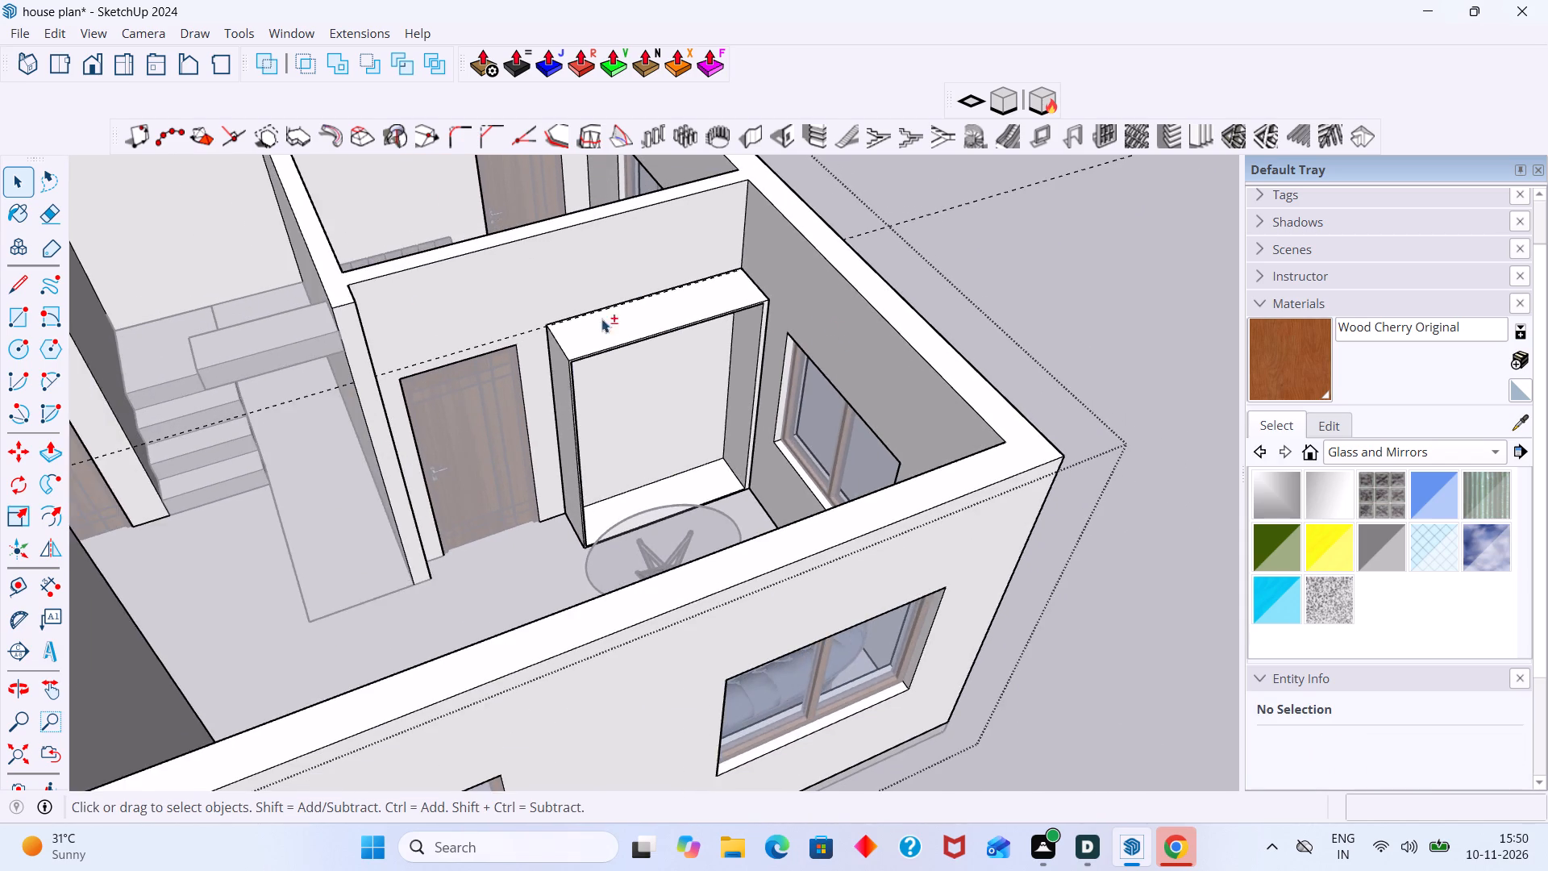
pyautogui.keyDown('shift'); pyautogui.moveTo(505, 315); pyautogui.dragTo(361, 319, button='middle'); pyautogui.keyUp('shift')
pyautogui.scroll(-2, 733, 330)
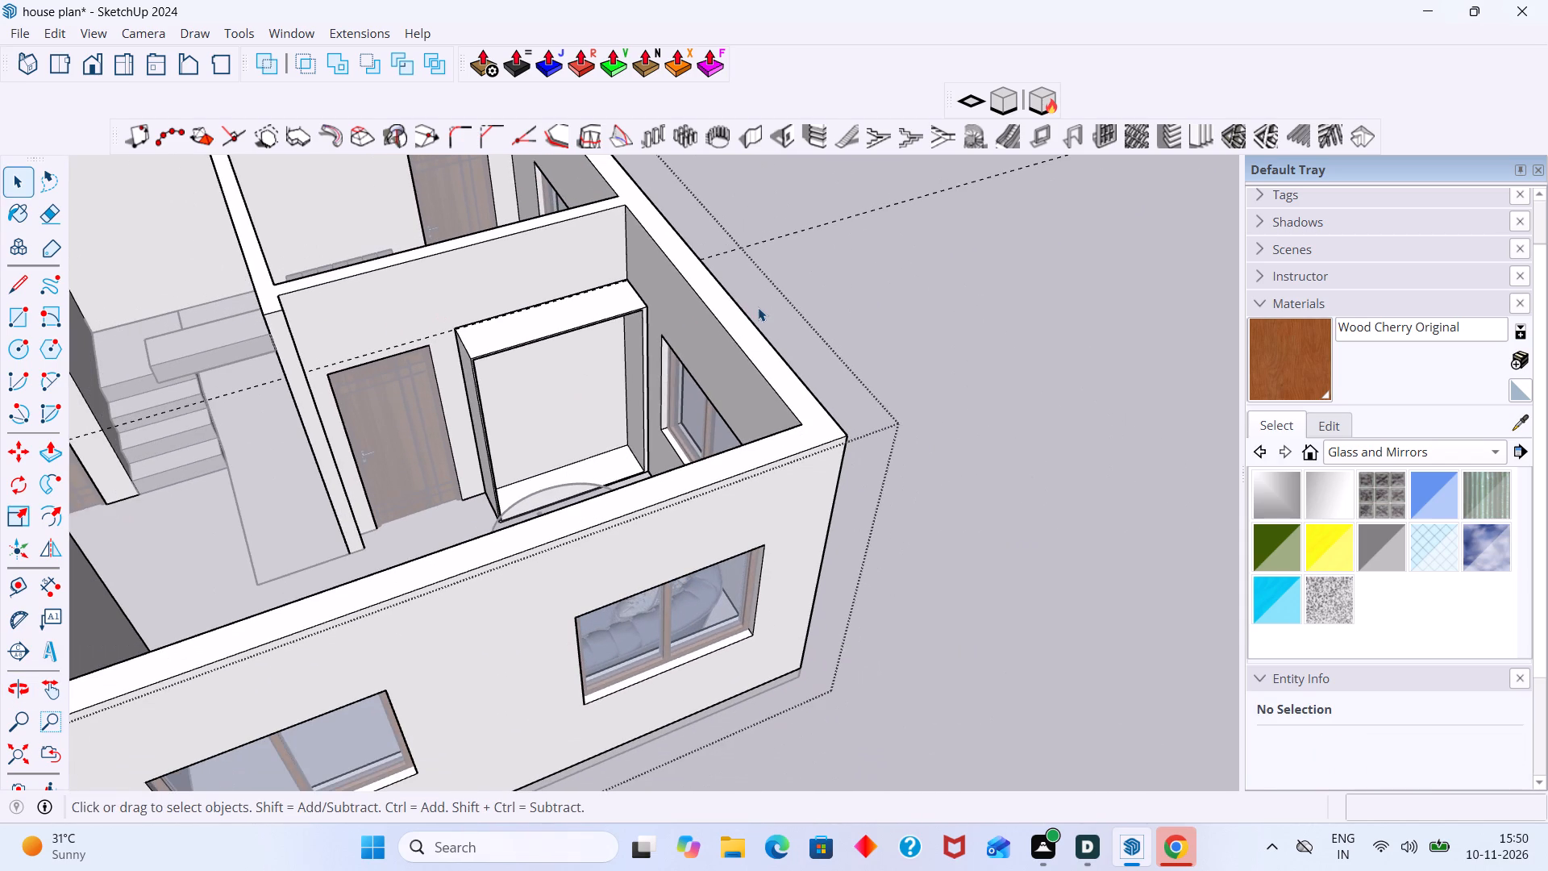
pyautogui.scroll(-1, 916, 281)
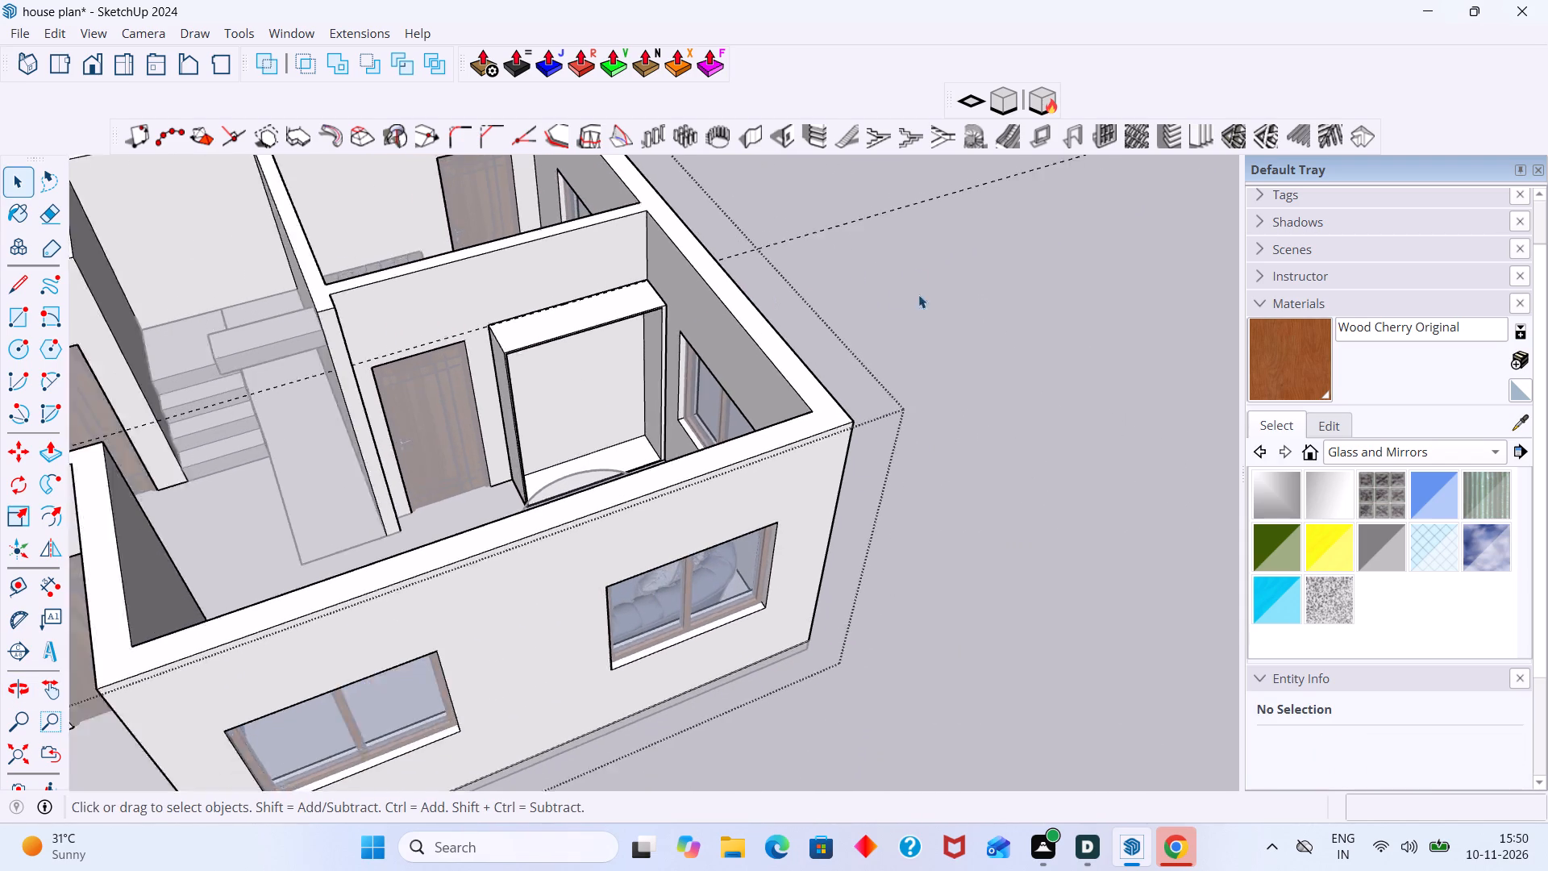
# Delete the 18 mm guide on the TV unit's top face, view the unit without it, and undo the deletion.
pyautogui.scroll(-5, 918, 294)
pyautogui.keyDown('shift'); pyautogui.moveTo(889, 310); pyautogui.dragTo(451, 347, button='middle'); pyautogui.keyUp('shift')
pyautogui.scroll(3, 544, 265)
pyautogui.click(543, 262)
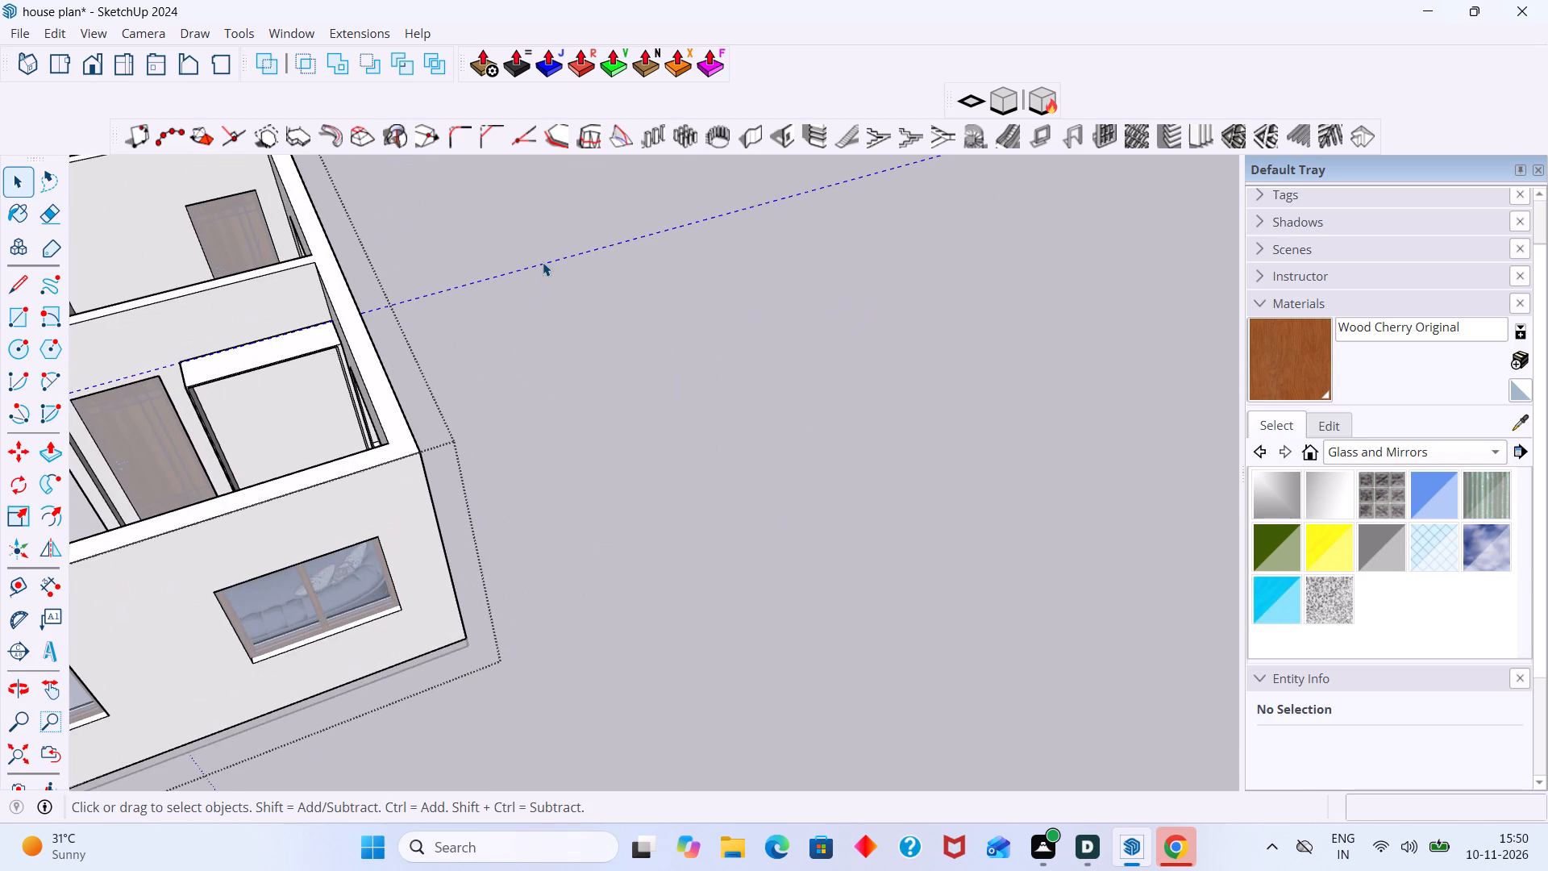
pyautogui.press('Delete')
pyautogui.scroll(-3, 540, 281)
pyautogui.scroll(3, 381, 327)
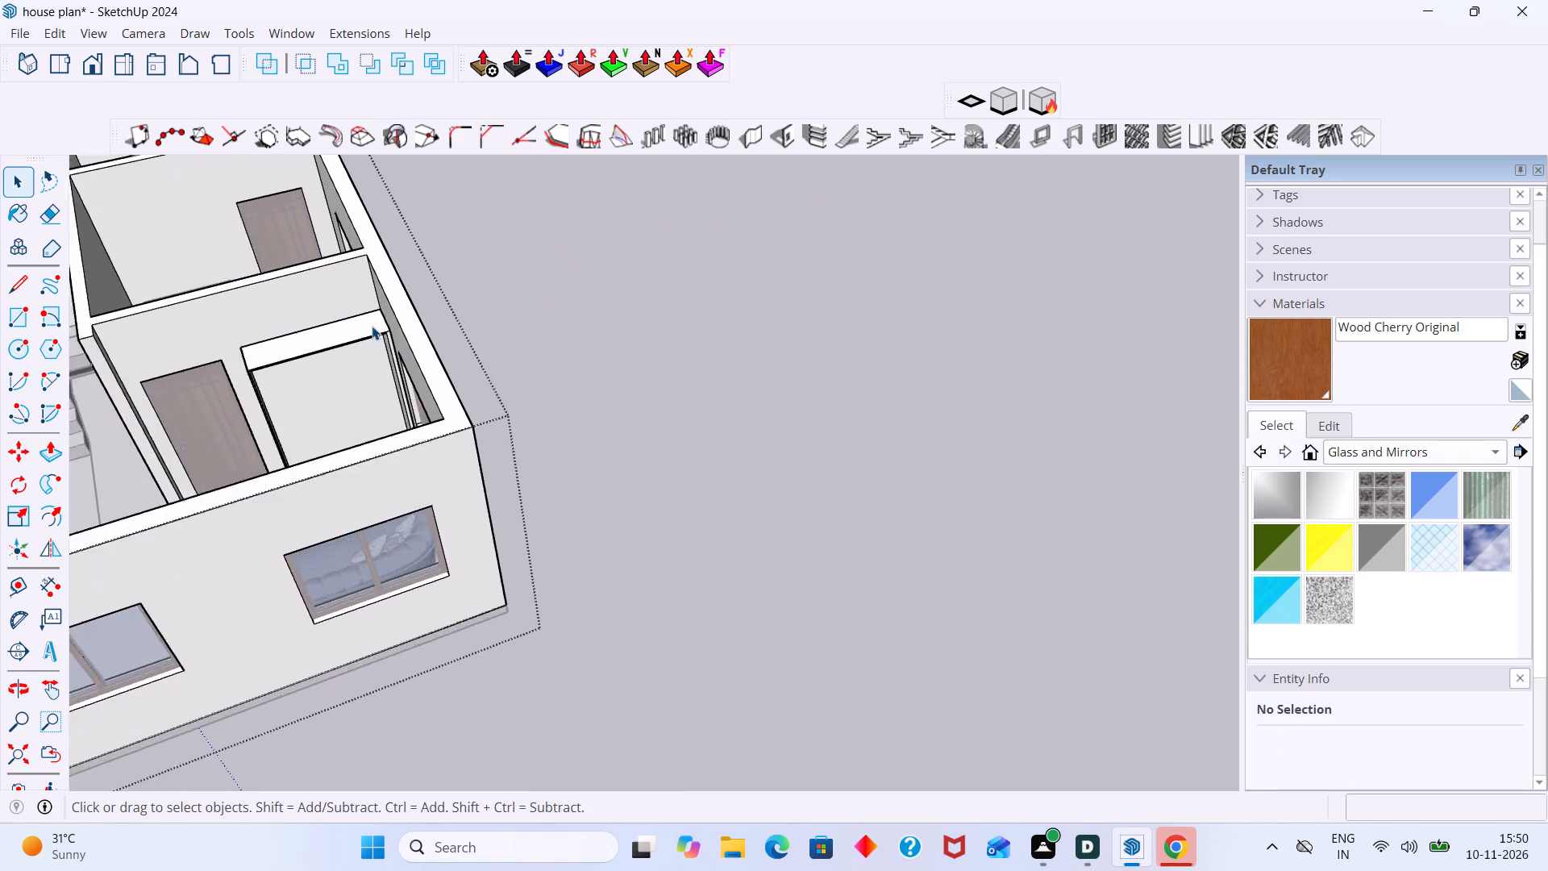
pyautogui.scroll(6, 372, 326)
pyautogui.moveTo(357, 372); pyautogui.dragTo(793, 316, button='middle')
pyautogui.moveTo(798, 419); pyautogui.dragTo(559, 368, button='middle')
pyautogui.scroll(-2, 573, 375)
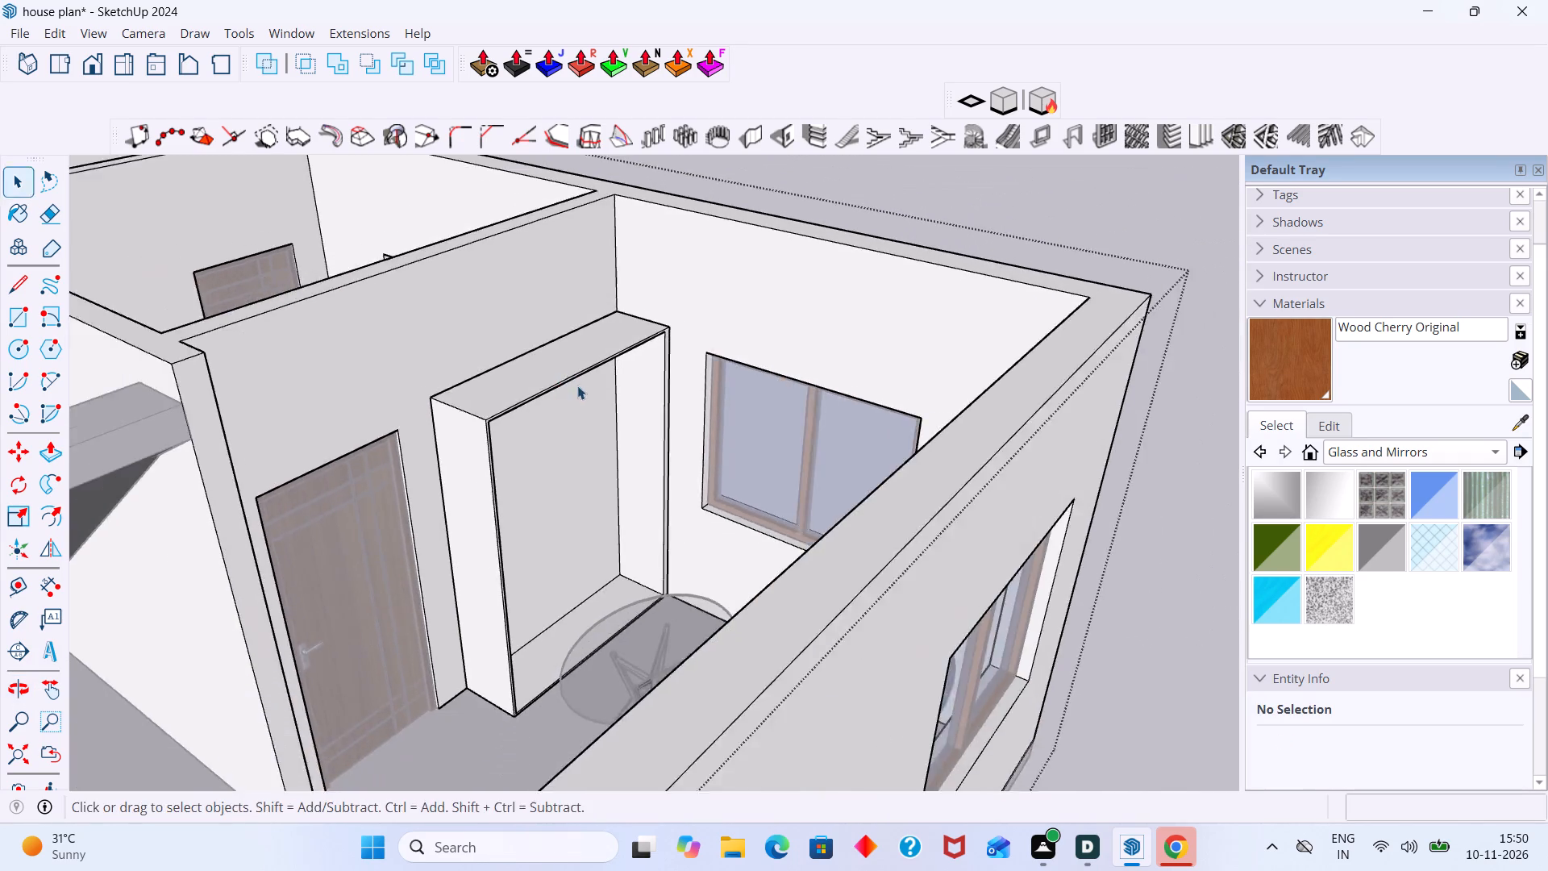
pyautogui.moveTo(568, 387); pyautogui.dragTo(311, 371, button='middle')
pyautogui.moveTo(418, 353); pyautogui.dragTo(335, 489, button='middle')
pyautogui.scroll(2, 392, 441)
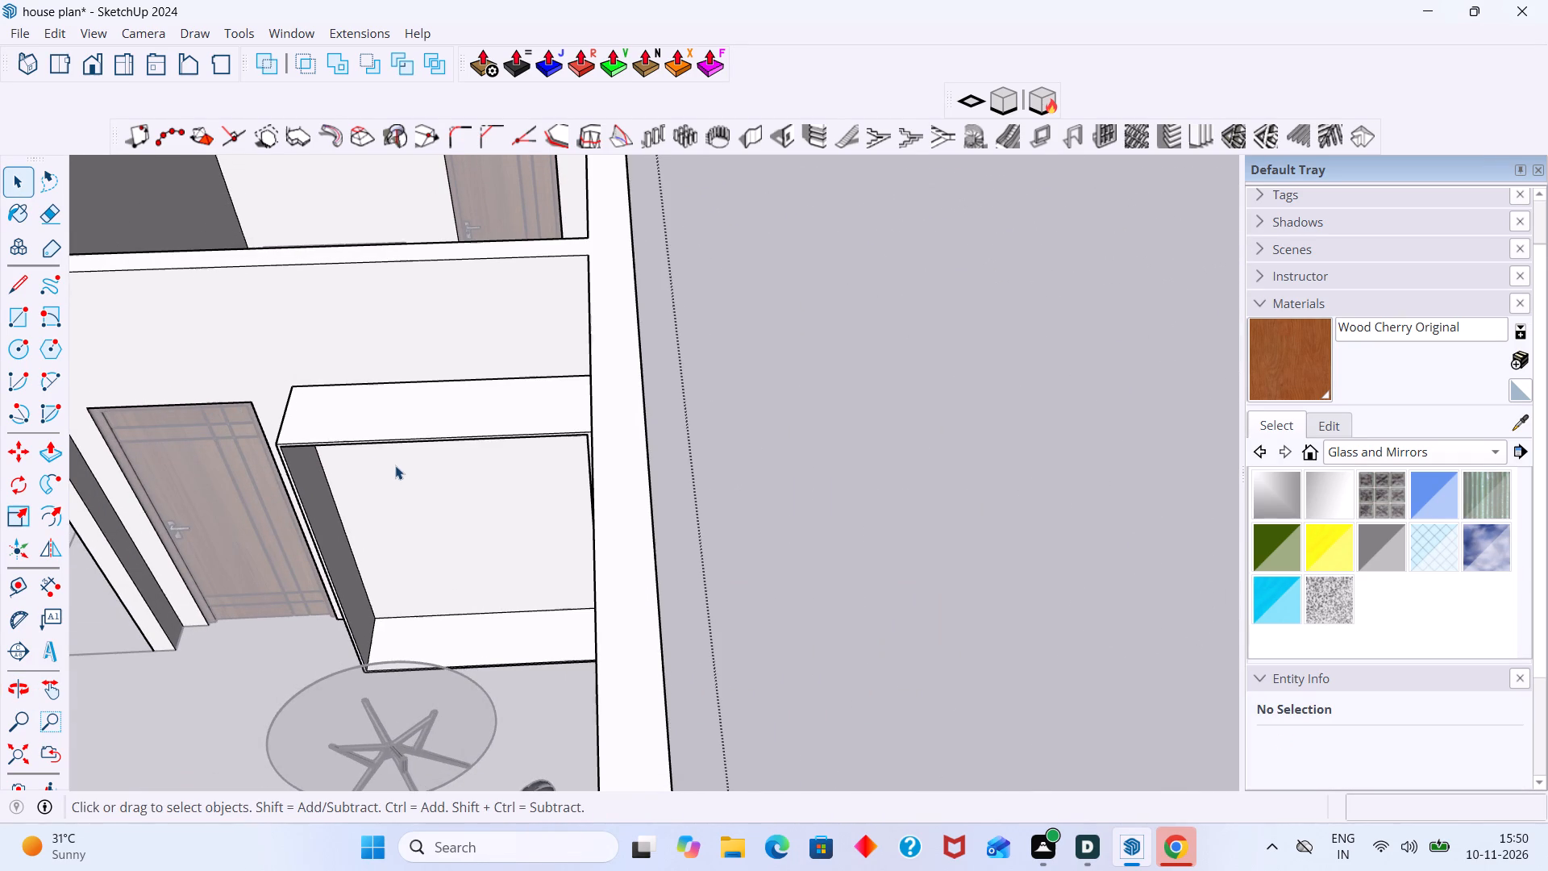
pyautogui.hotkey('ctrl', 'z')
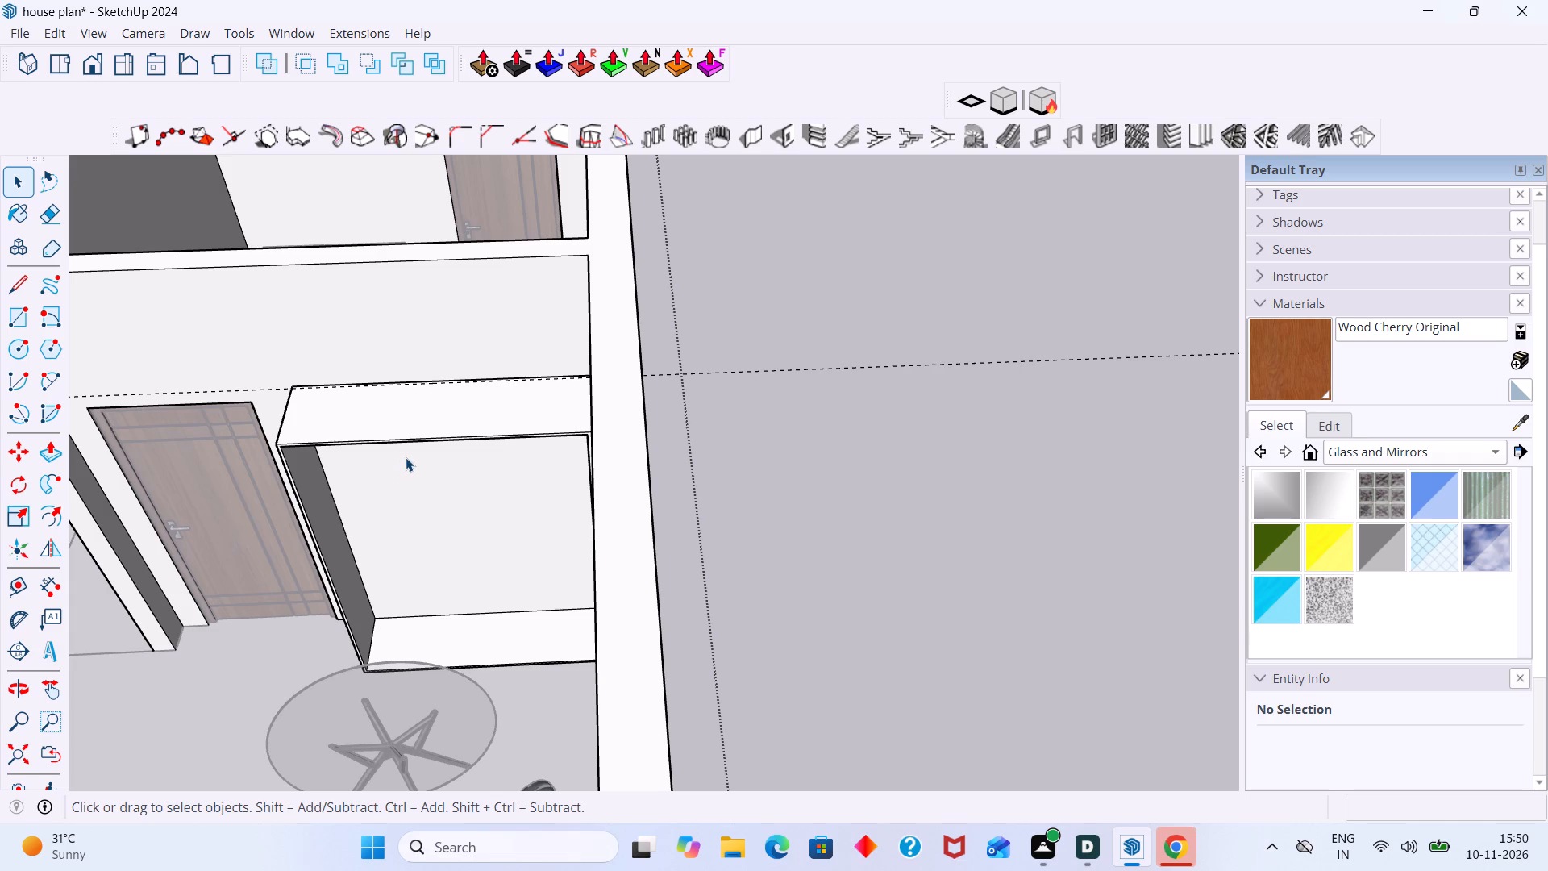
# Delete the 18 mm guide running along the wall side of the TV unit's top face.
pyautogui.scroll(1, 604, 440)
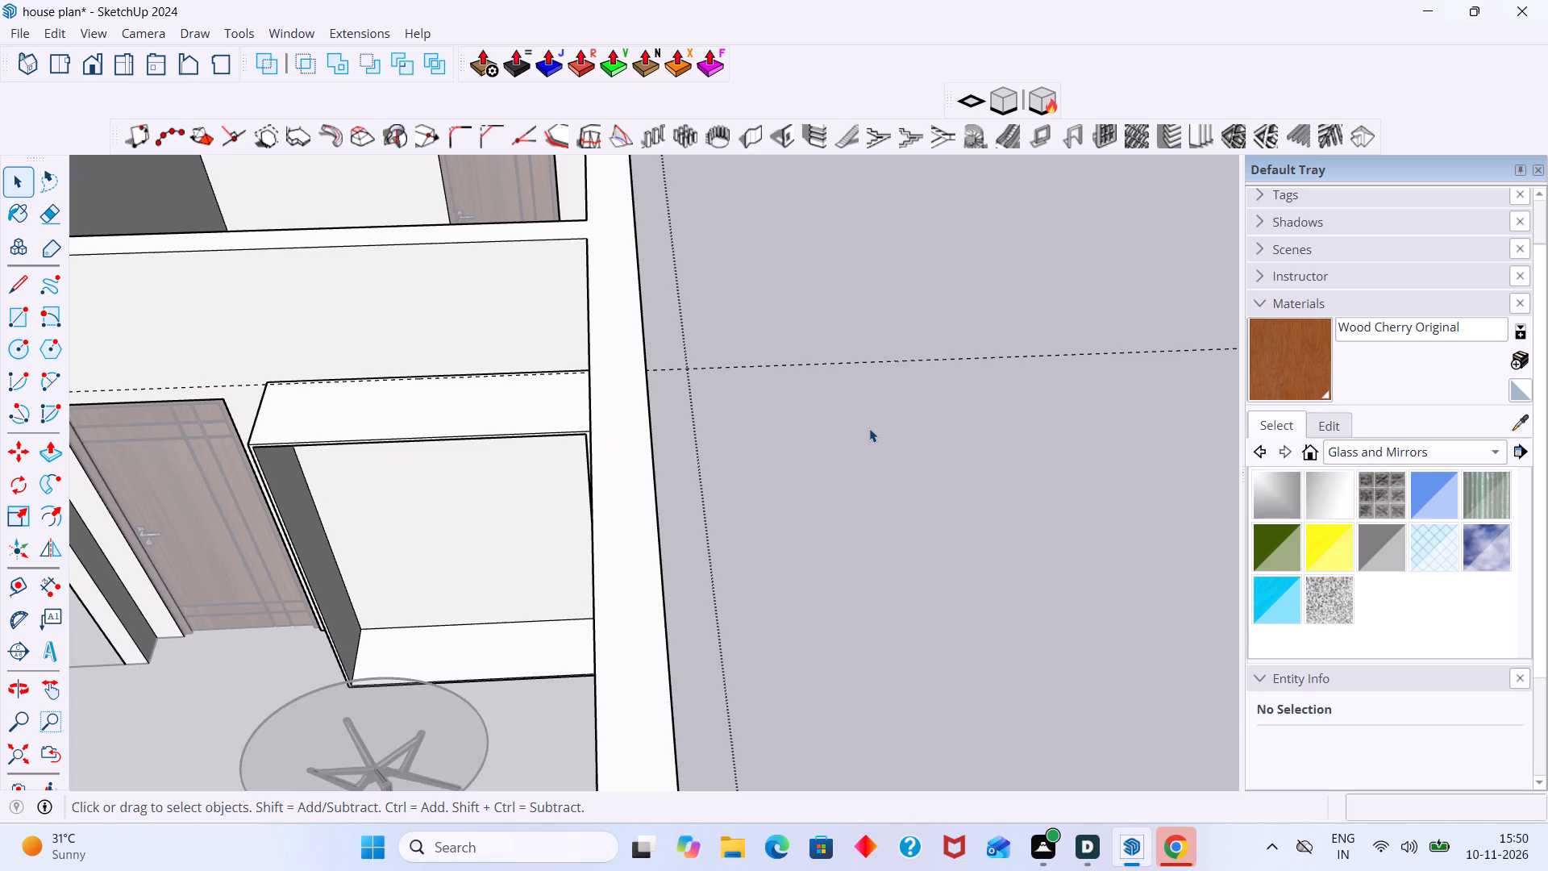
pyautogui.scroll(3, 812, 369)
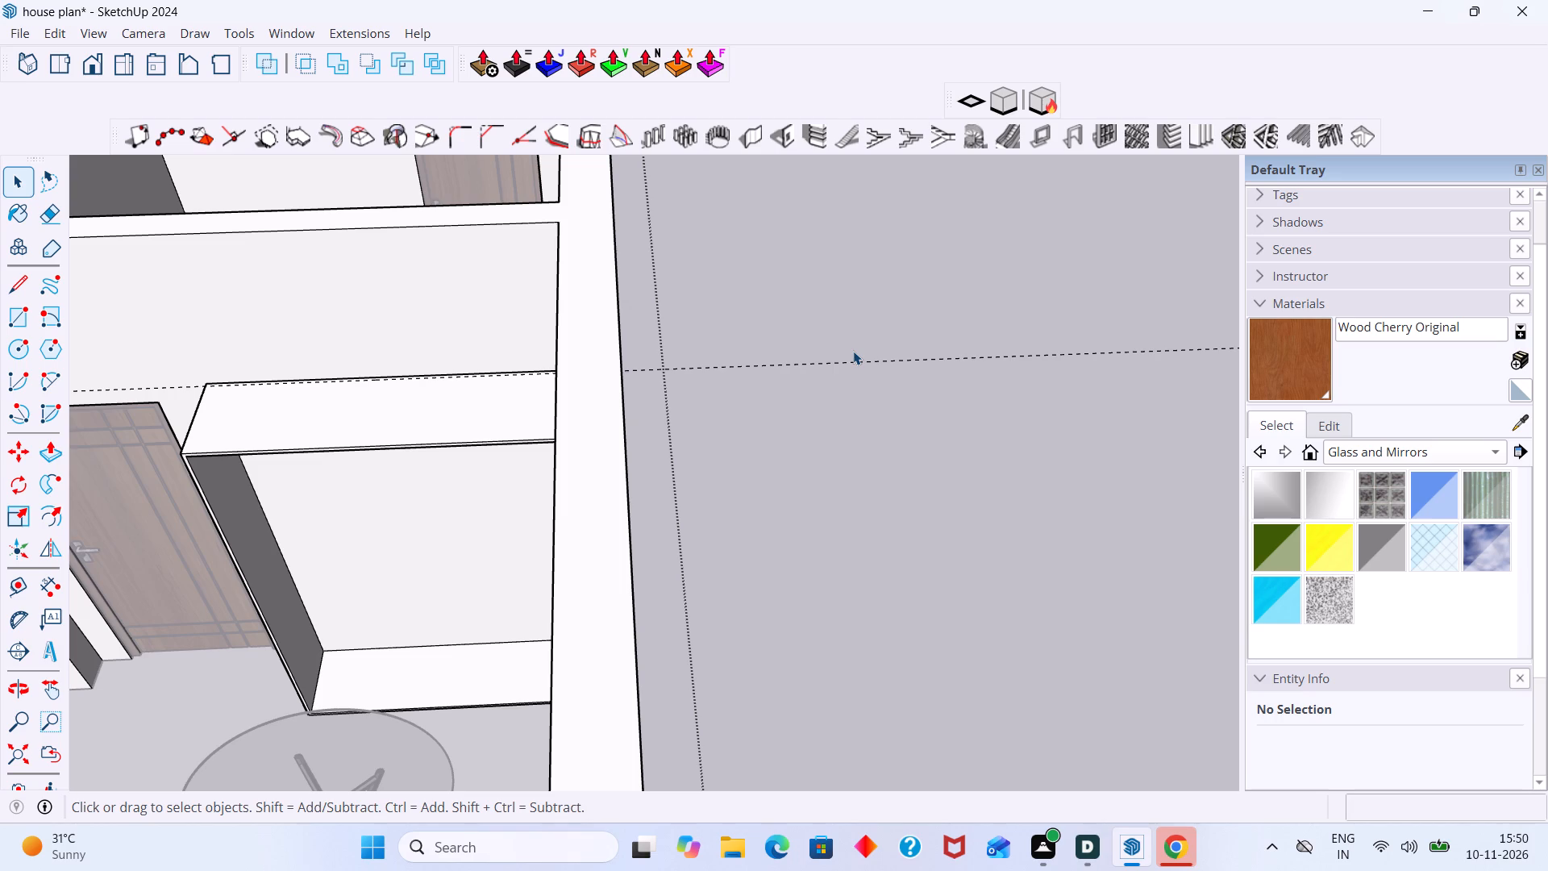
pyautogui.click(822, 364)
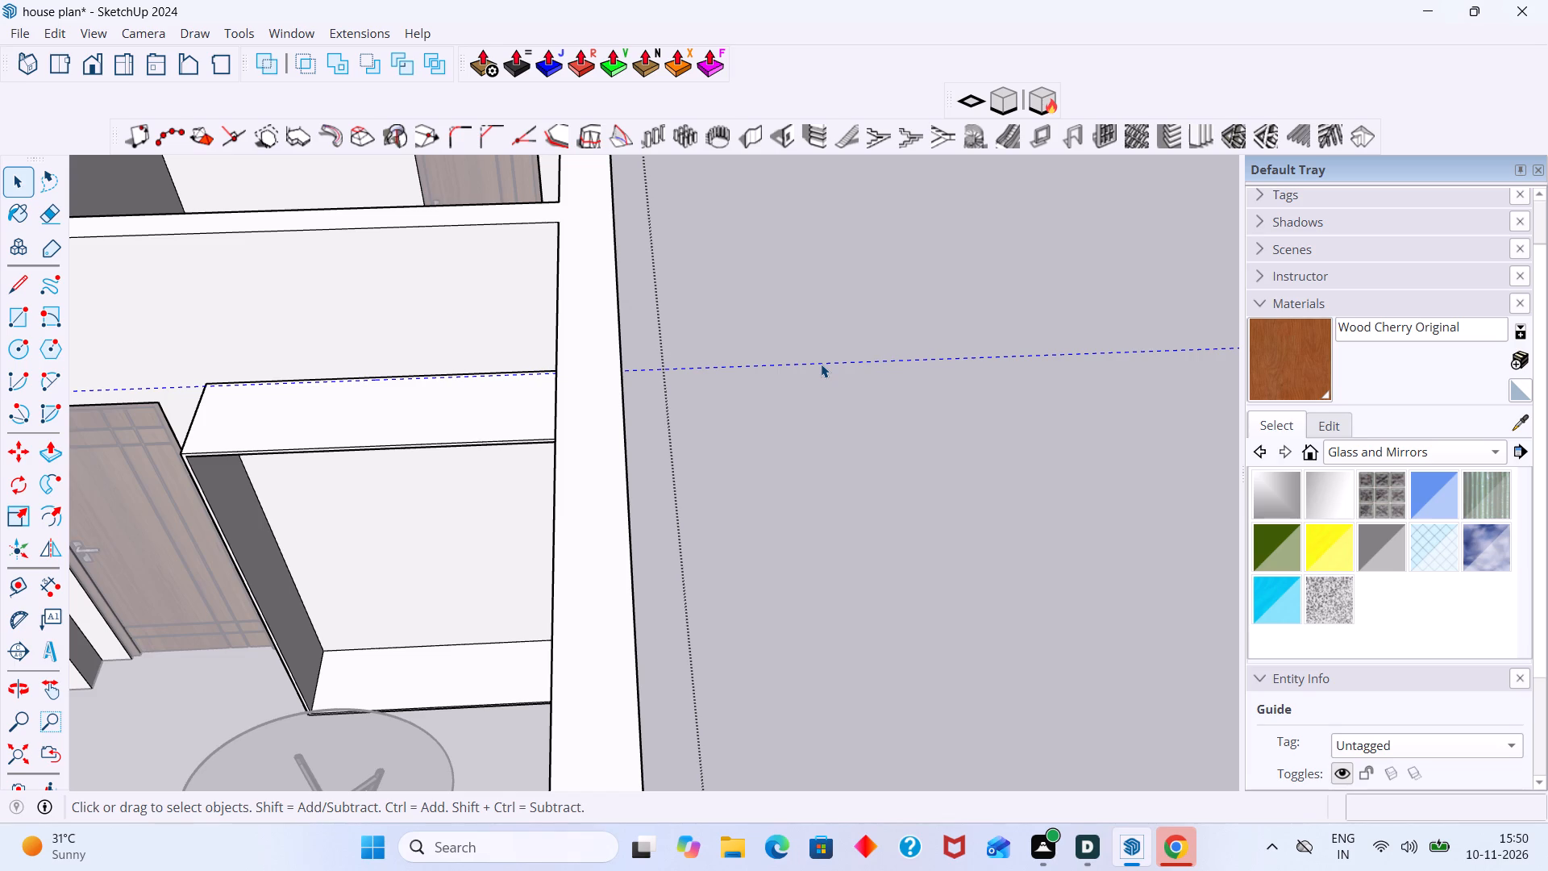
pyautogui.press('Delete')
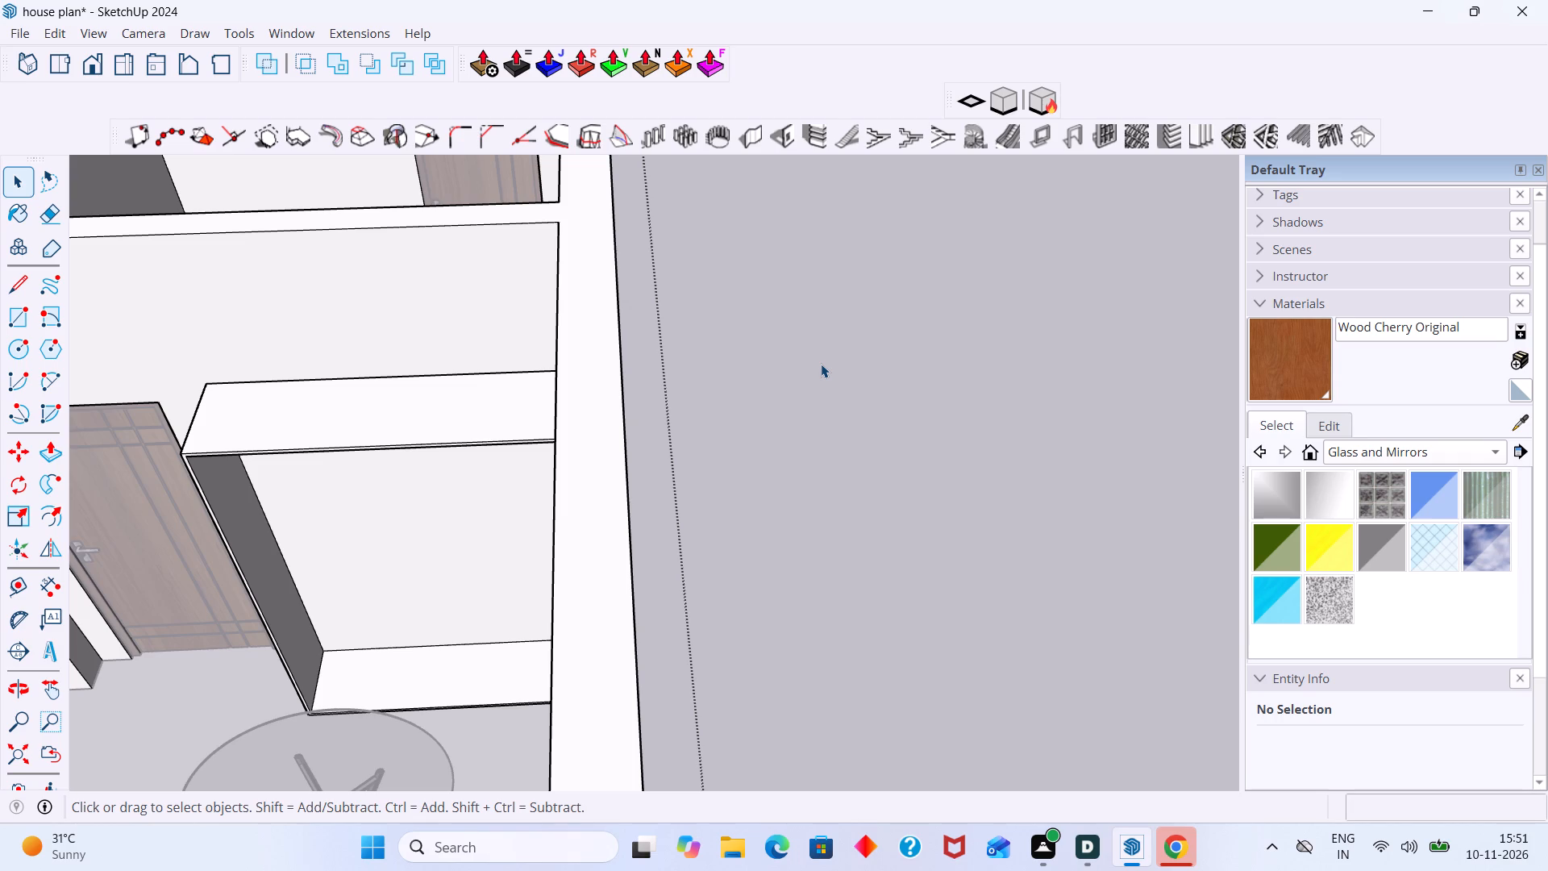
# Examine the hollow TV unit carcass and its frame from several angles, leaving the enclosing house group.
pyautogui.scroll(6, 133, 478)
pyautogui.moveTo(205, 466); pyautogui.dragTo(258, 419, button='middle')
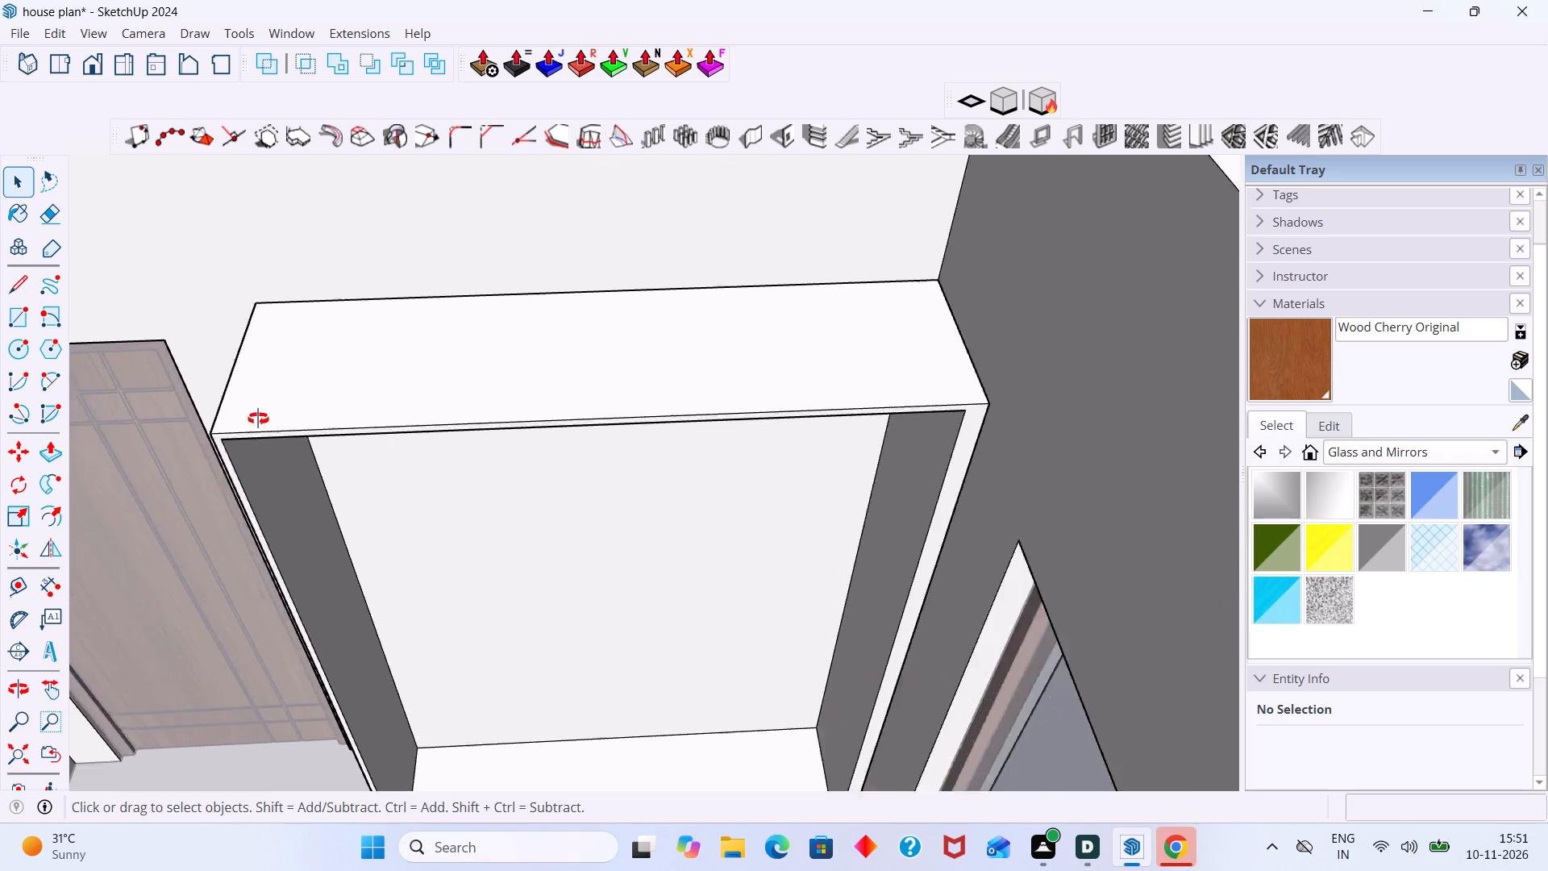
pyautogui.moveTo(258, 419); pyautogui.dragTo(285, 399, button='middle')
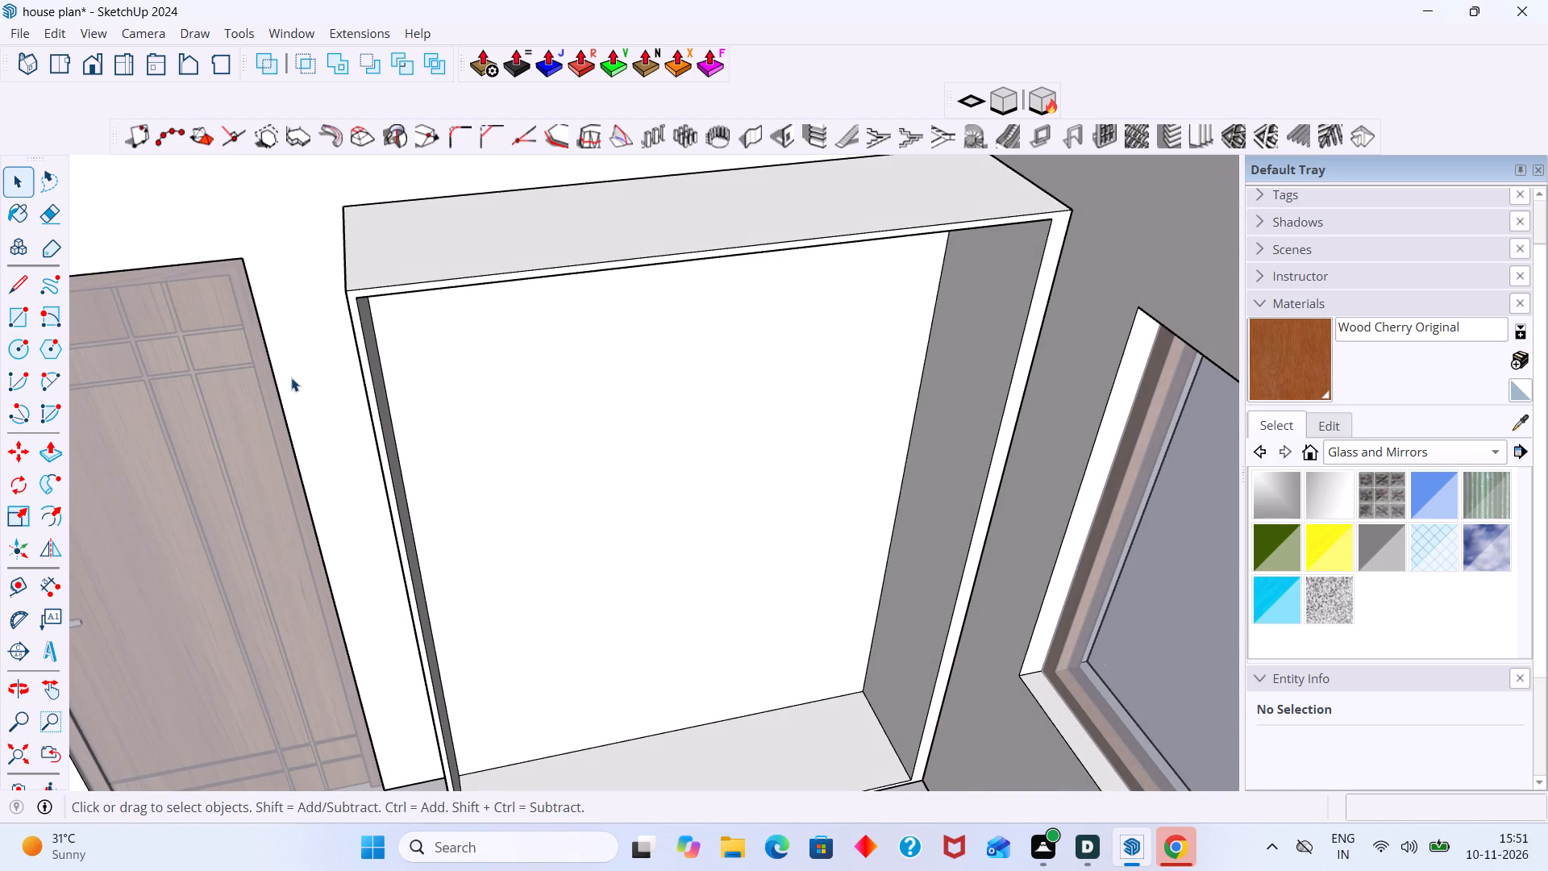
pyautogui.scroll(-4, 291, 377)
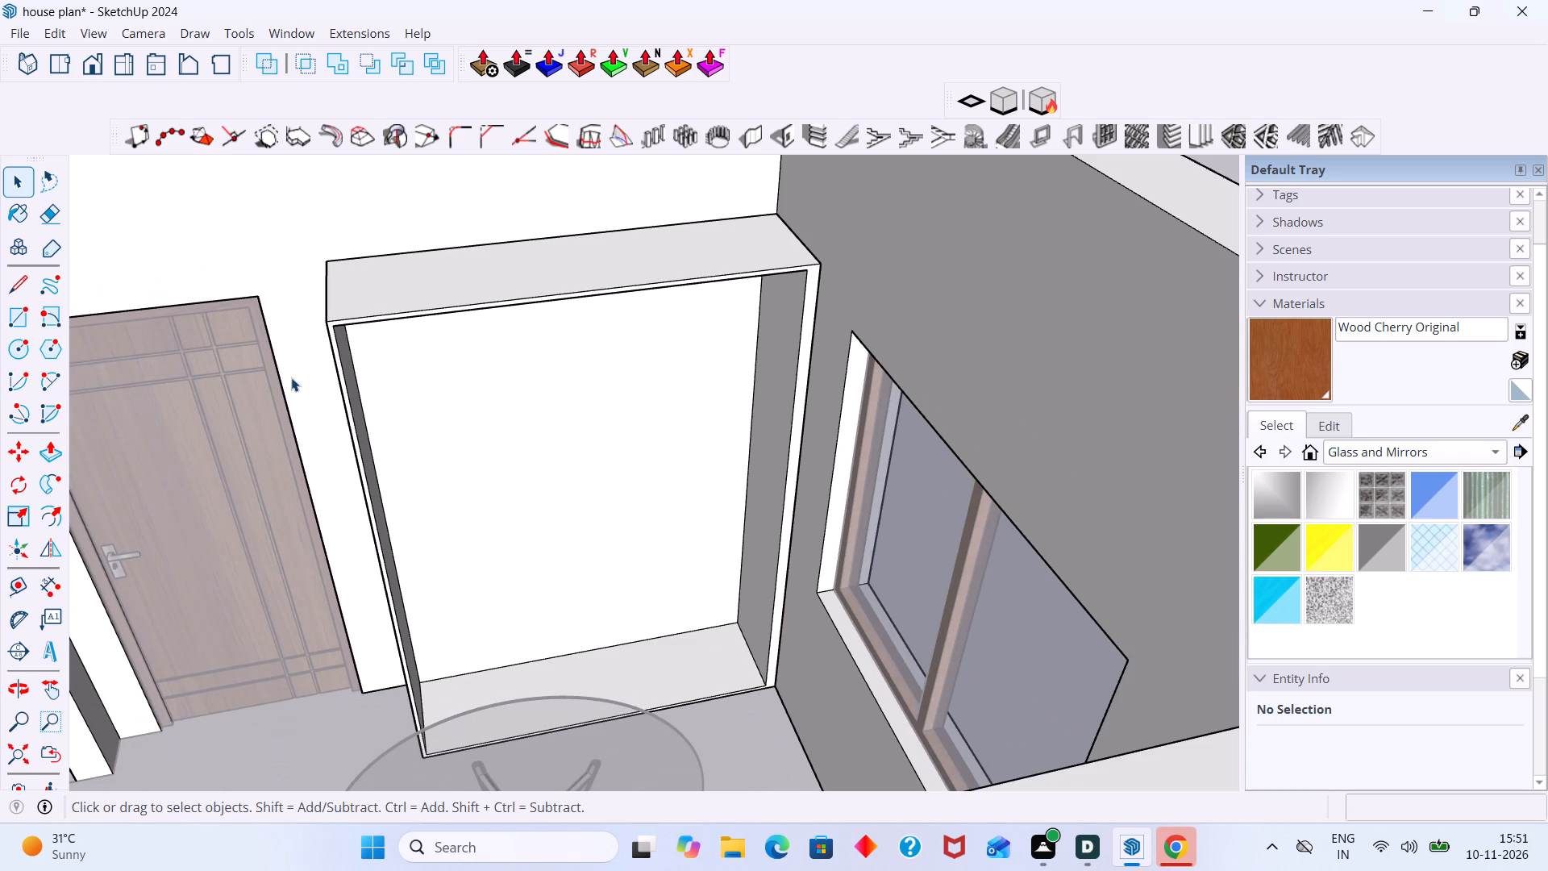
pyautogui.scroll(-6, 318, 361)
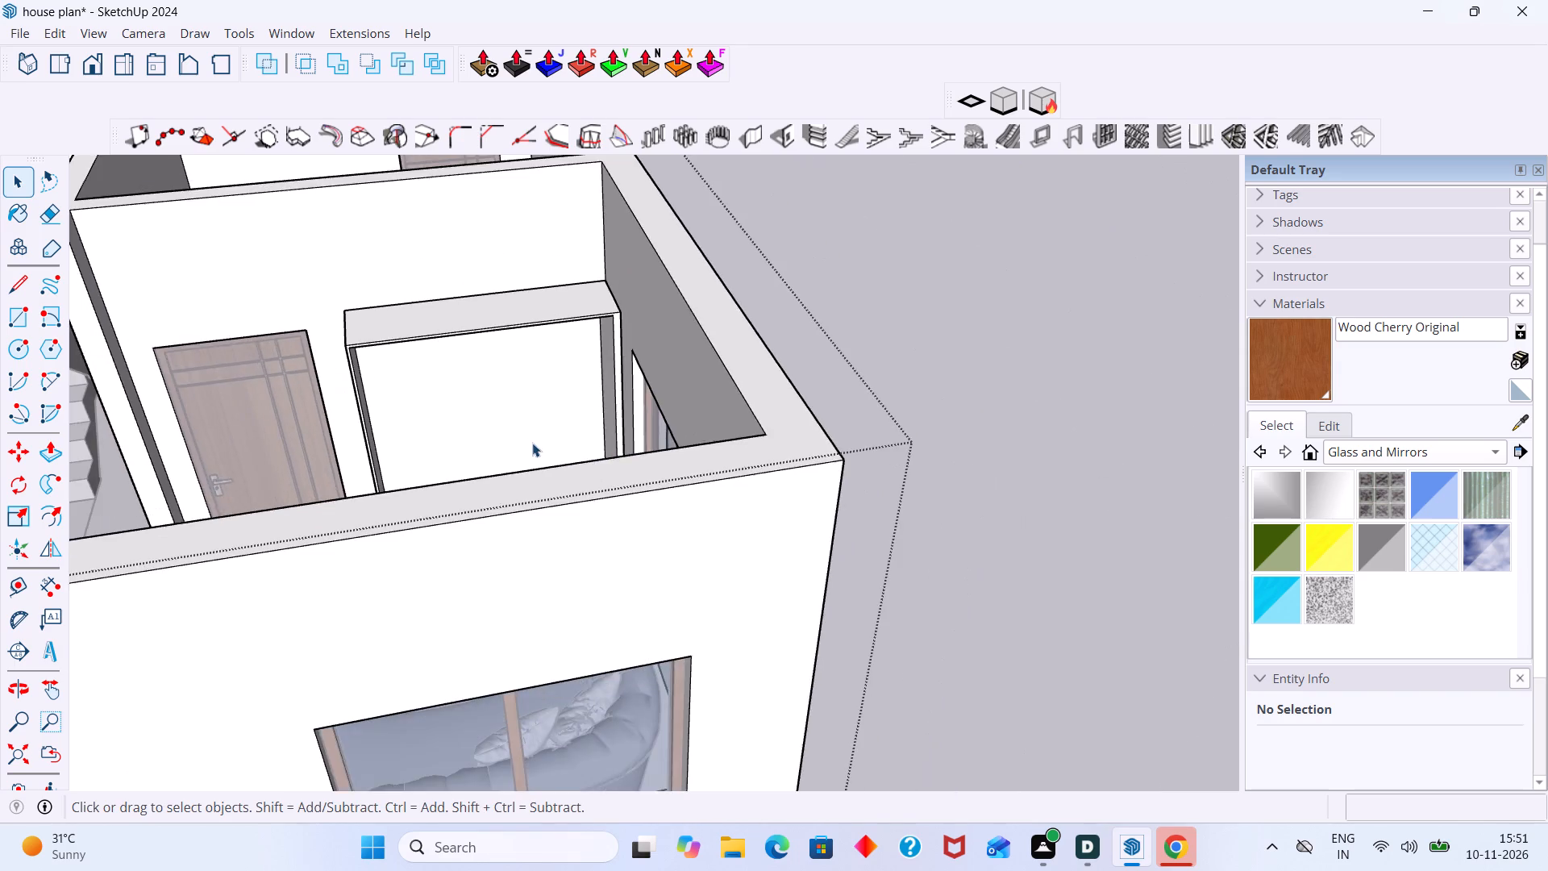
pyautogui.moveTo(532, 443); pyautogui.dragTo(784, 477, button='middle')
pyautogui.scroll(4, 647, 455)
pyautogui.moveTo(626, 429); pyautogui.dragTo(395, 381, button='middle')
pyautogui.scroll(-7, 429, 384)
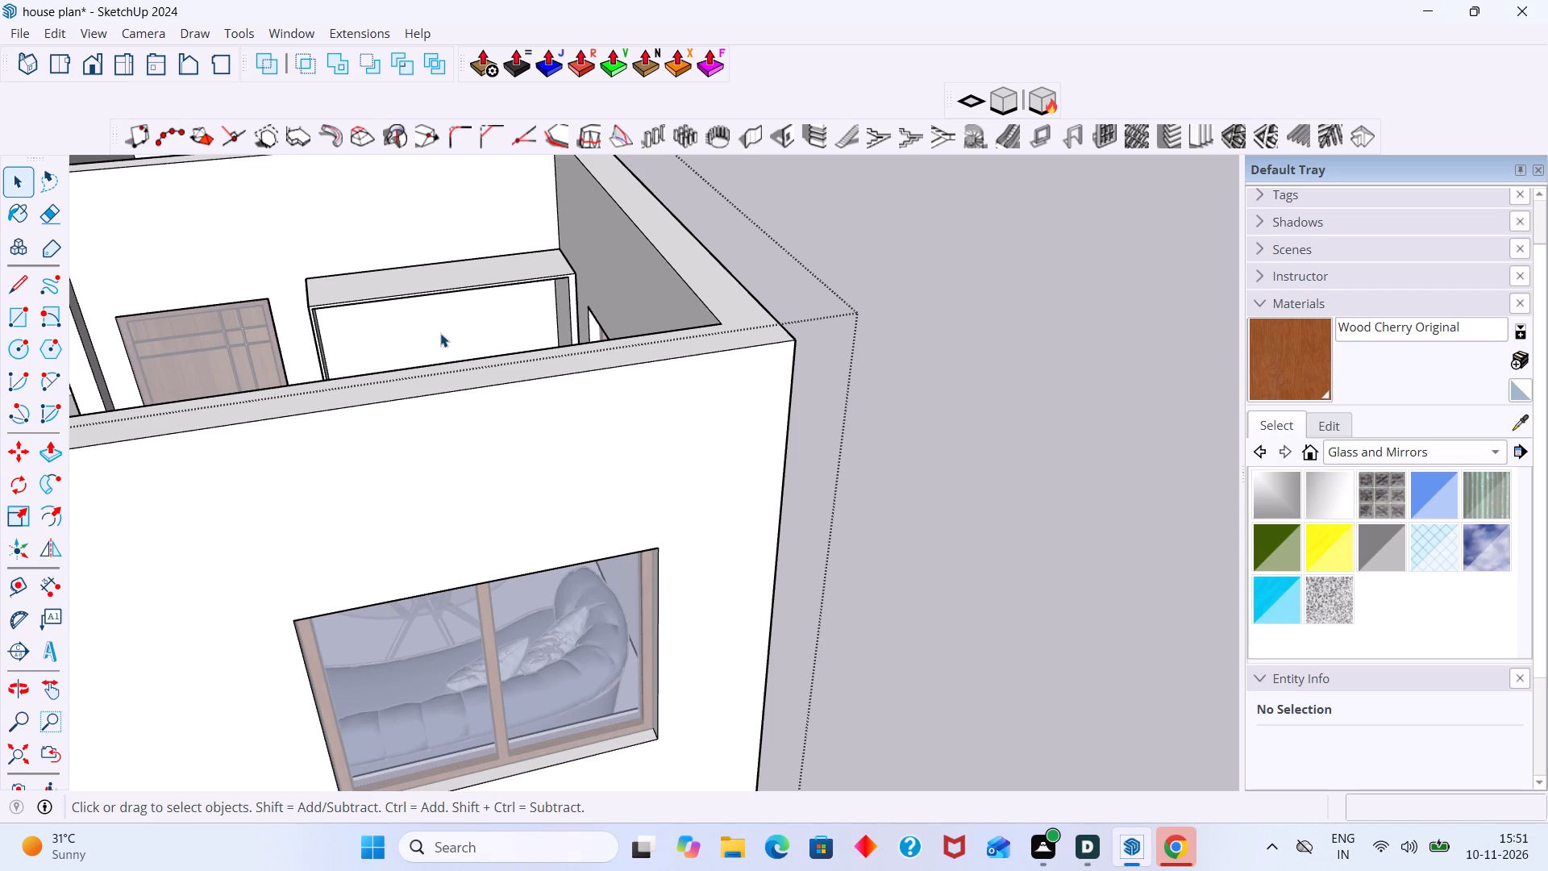
pyautogui.moveTo(377, 396); pyautogui.dragTo(246, 494, button='middle')
pyautogui.click(807, 344)
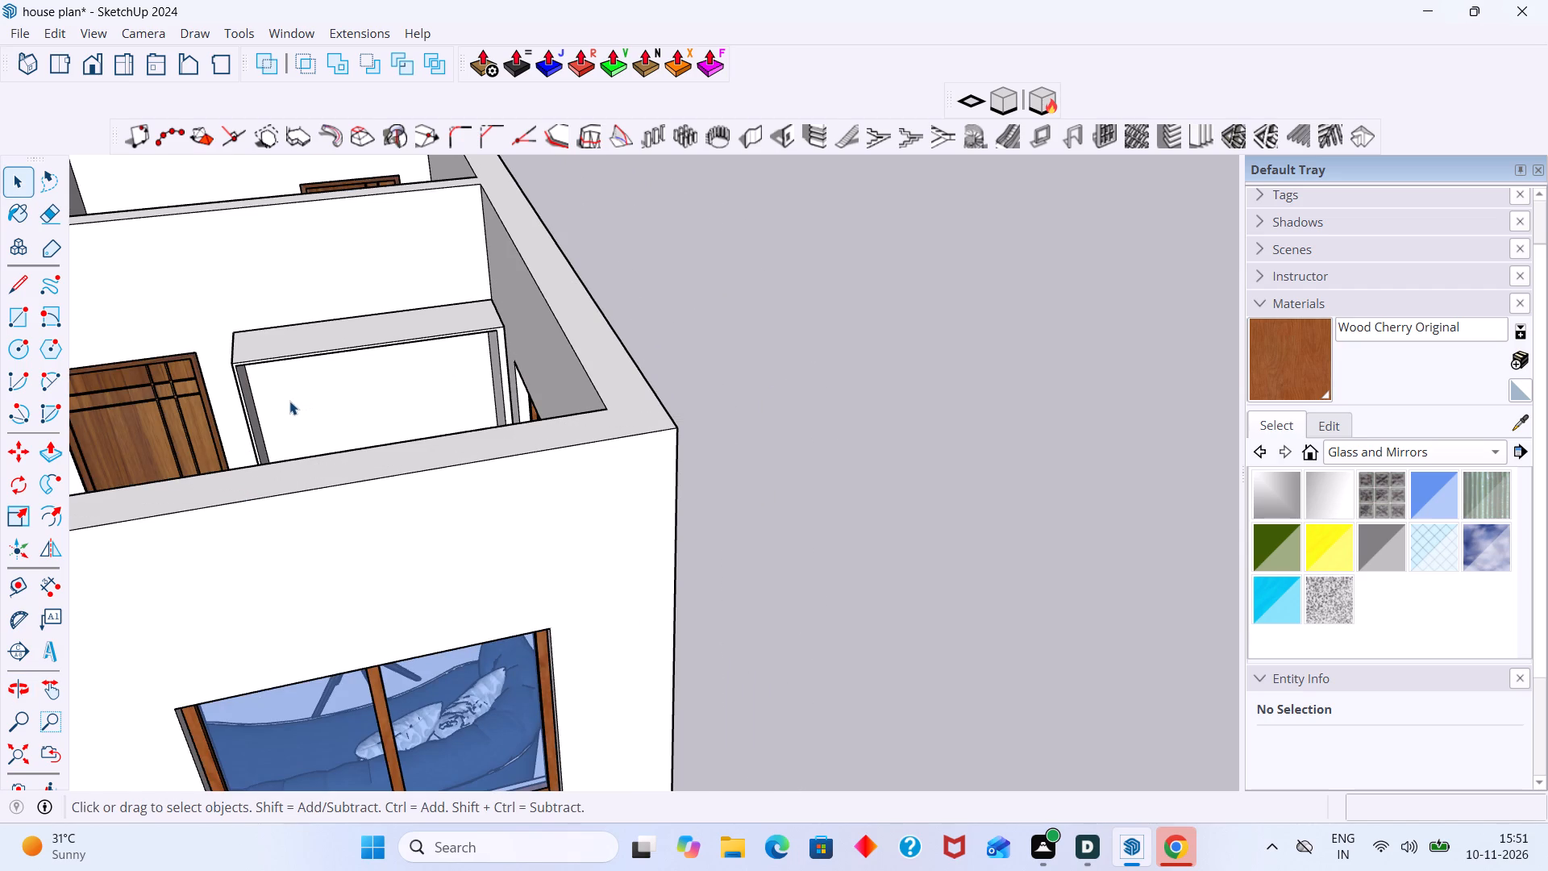
pyautogui.moveTo(267, 384); pyautogui.dragTo(414, 385, button='middle')
pyautogui.scroll(-3, 415, 387)
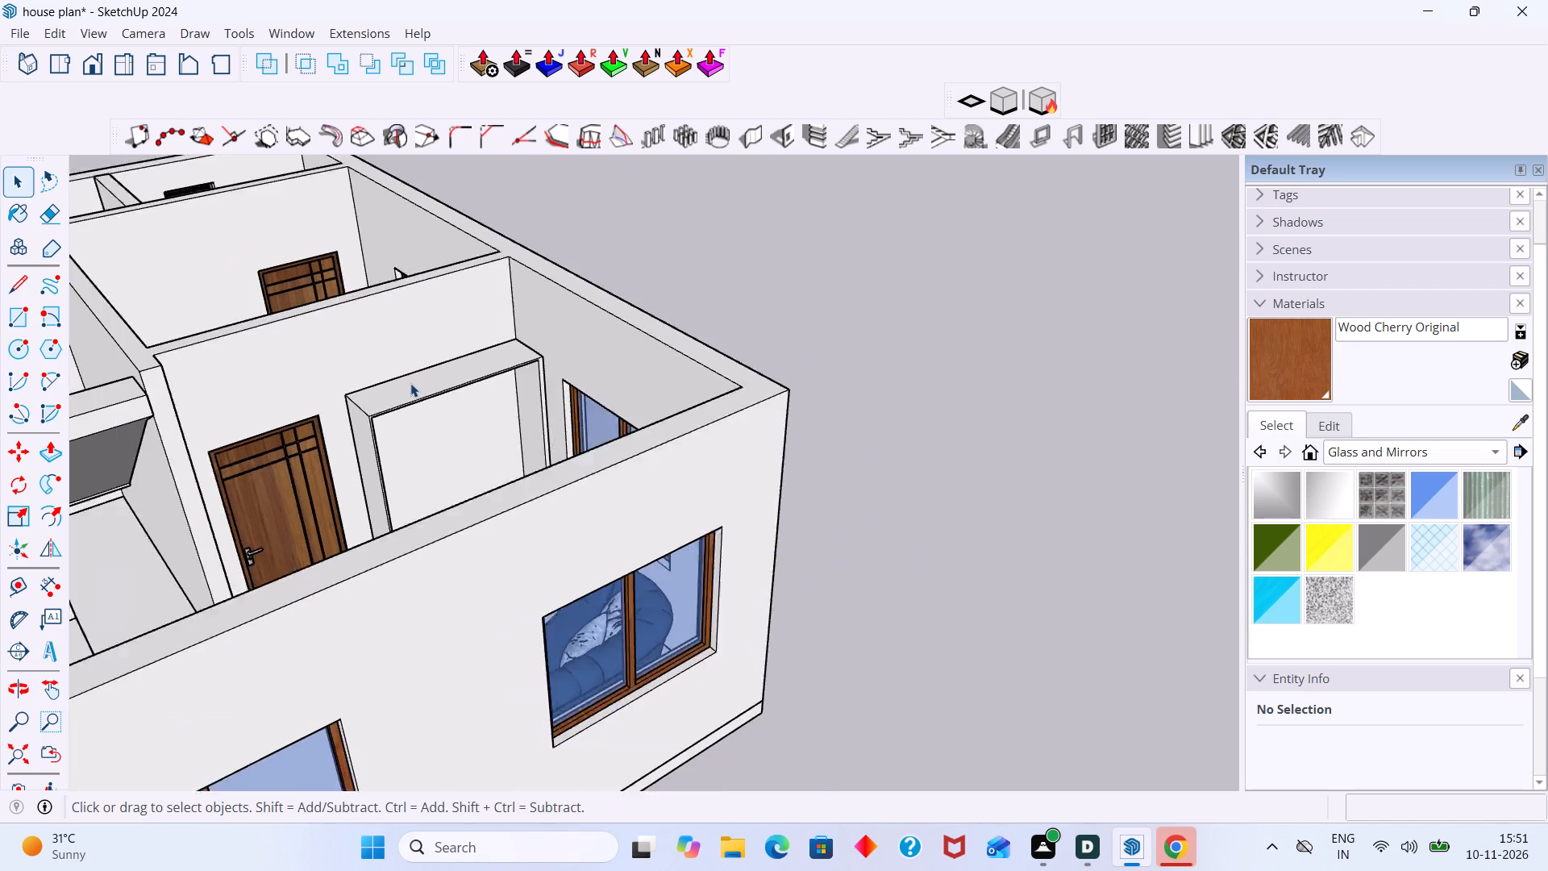
pyautogui.scroll(-7, 410, 383)
pyautogui.moveTo(442, 419); pyautogui.dragTo(493, 465, button='middle')
pyautogui.scroll(-2, 456, 450)
pyautogui.scroll(9, 454, 448)
pyautogui.moveTo(419, 445); pyautogui.dragTo(339, 444, button='middle')
pyautogui.scroll(4, 368, 423)
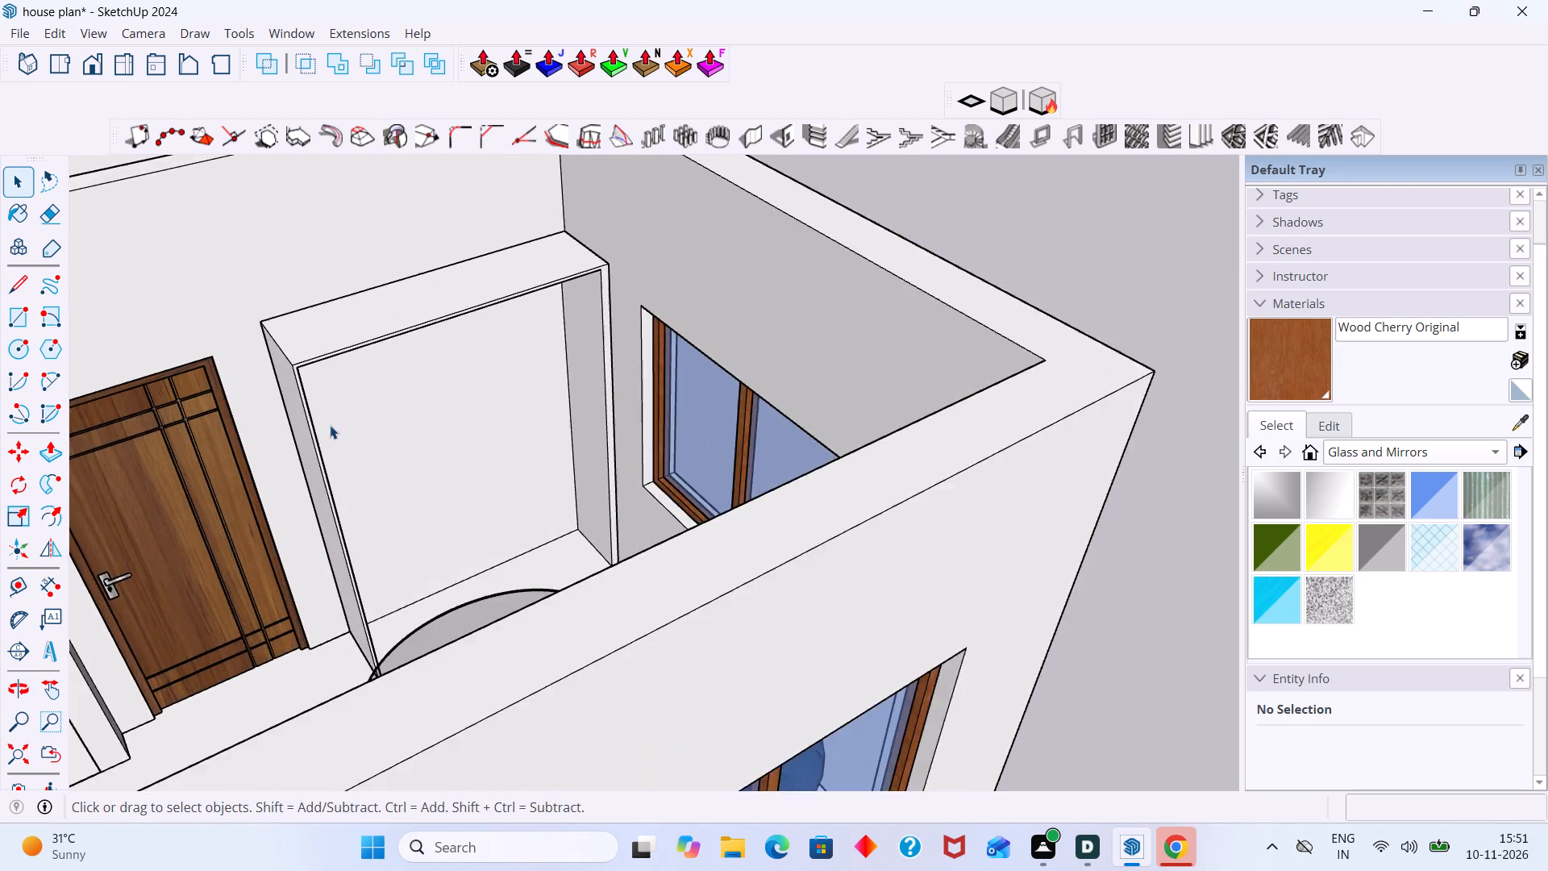
pyautogui.moveTo(348, 411); pyautogui.dragTo(267, 399, button='middle')
pyautogui.scroll(6, 249, 345)
pyautogui.moveTo(256, 335); pyautogui.dragTo(197, 323, button='middle')
# Undo the recent edits back to before the TV unit's inner front face was pushed in, and leave its group.
pyautogui.hotkey('ctrl', 'z')
pyautogui.hotkey('ctrl', 'z')
pyautogui.hotkey('ctrl', 'z')
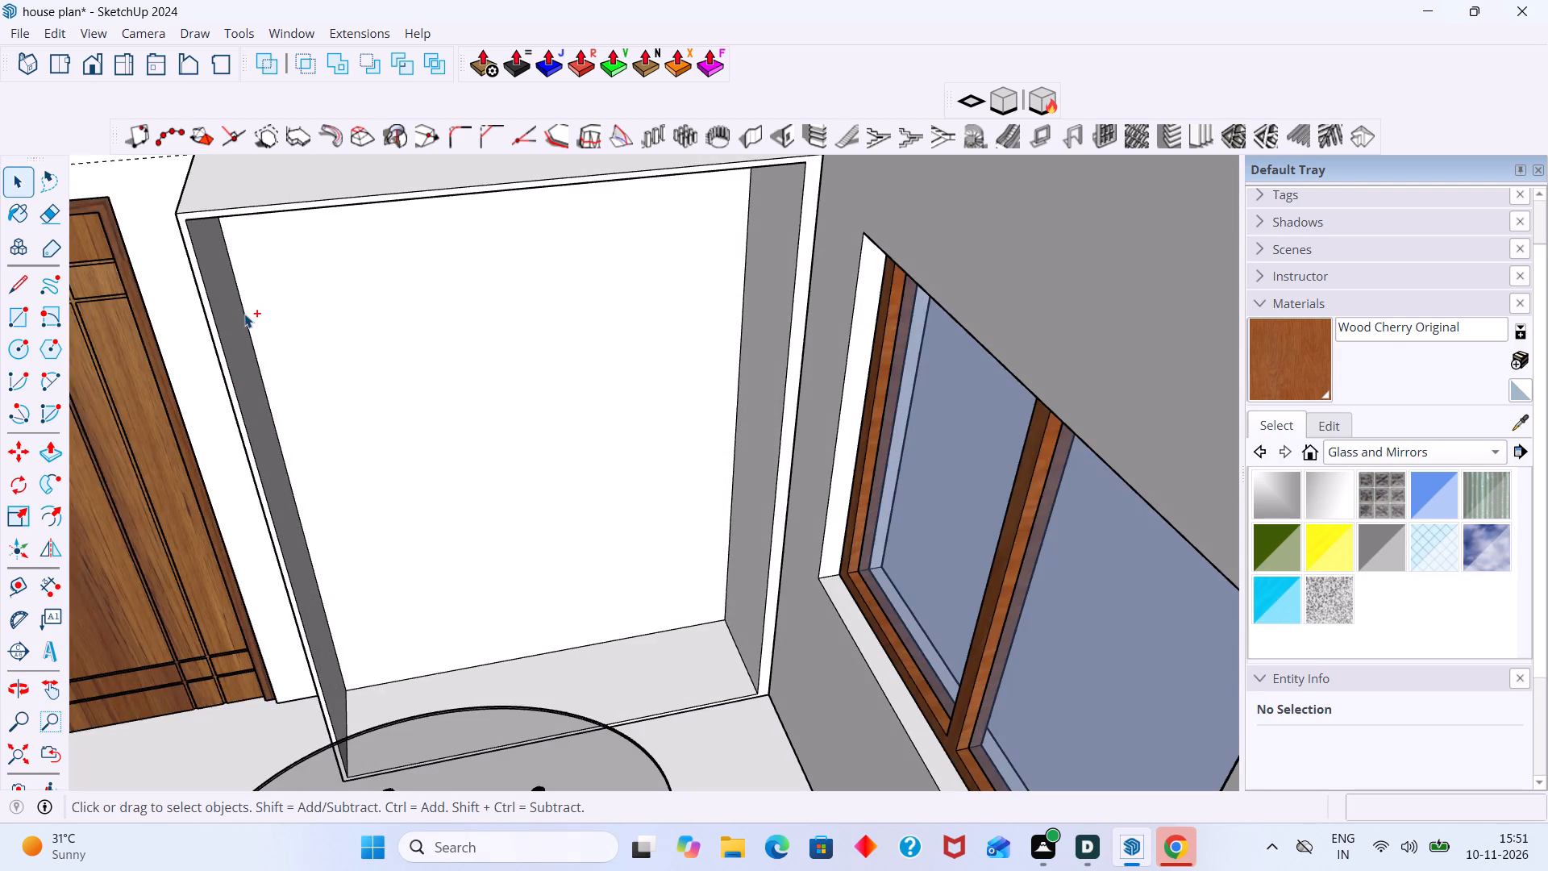
pyautogui.hotkey('ctrl', 'z')
pyautogui.hotkey('ctrl', 'z')
pyautogui.hotkey('ctrl', 'z')
pyautogui.press('space')
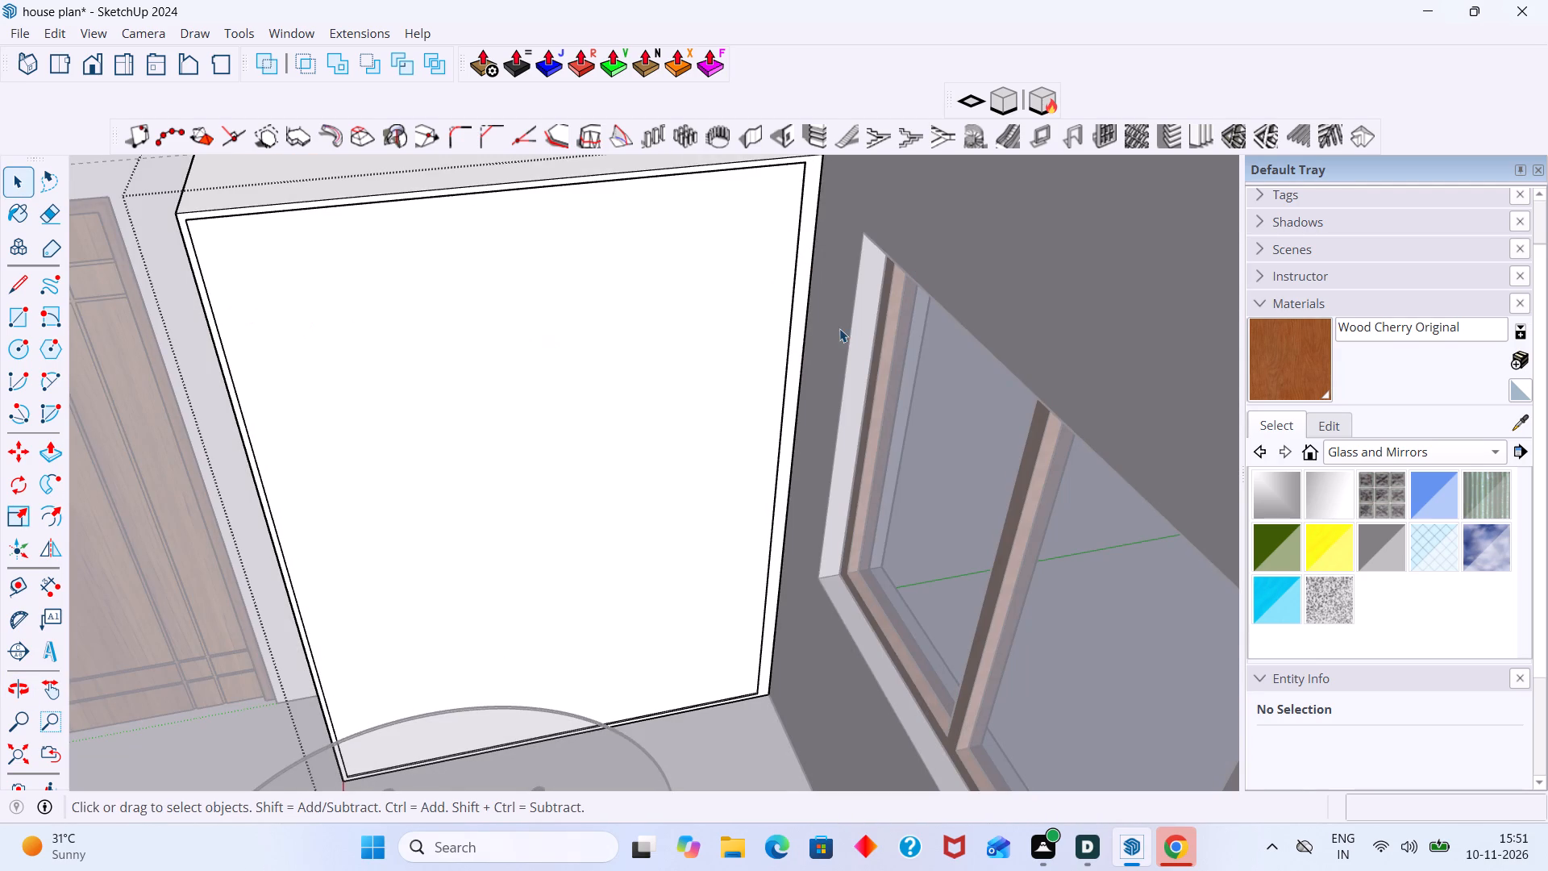
pyautogui.scroll(-5, 839, 326)
pyautogui.keyDown('shift'); pyautogui.moveTo(644, 313); pyautogui.dragTo(536, 315, button='middle'); pyautogui.keyUp('shift')
pyautogui.scroll(-3, 944, 285)
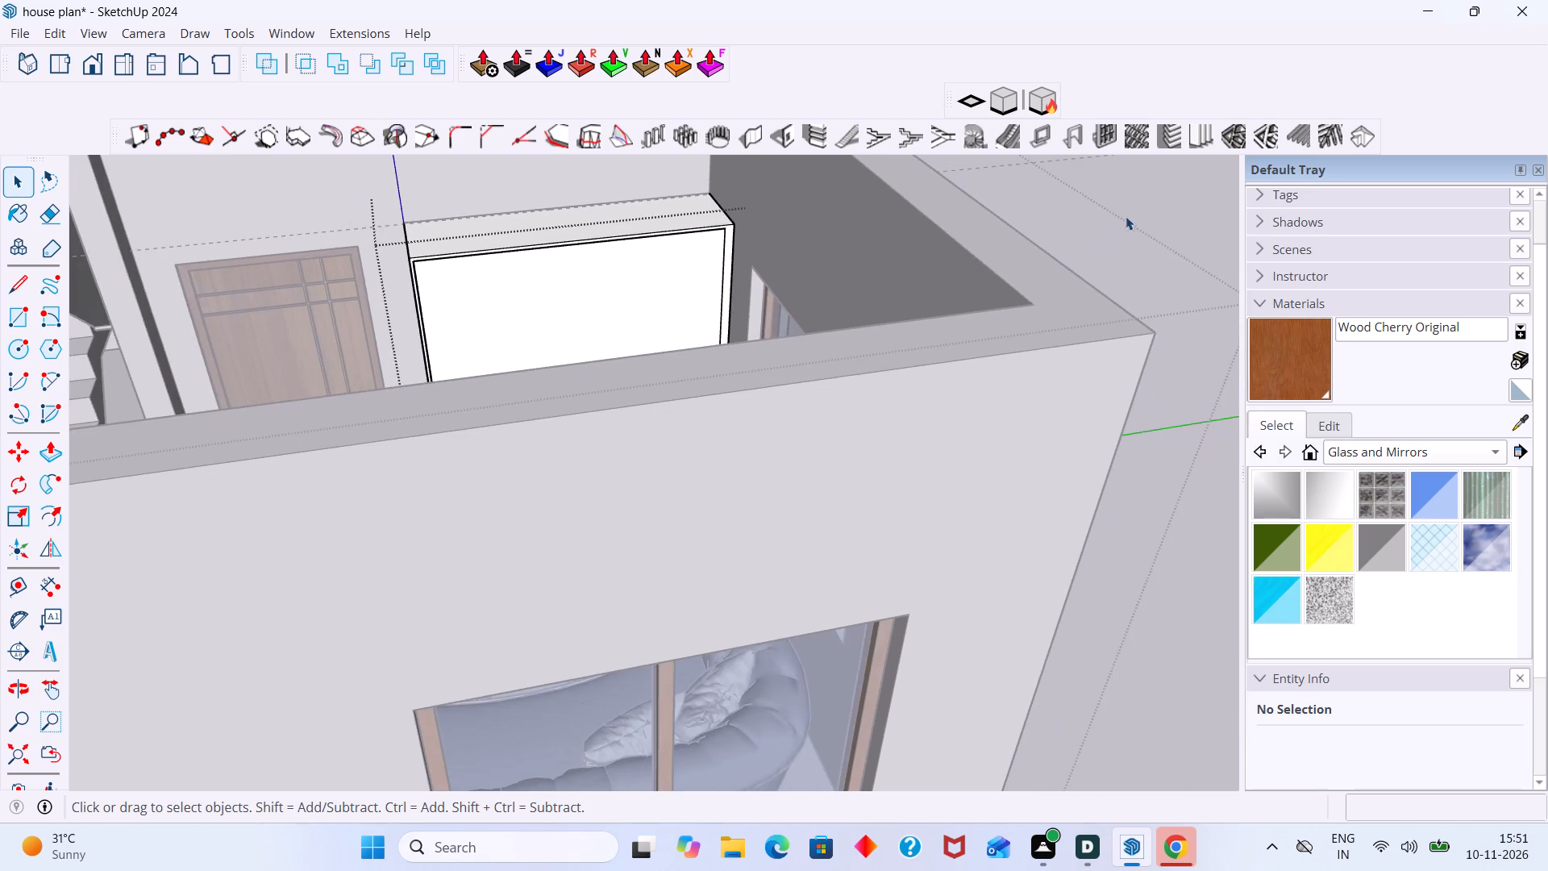
pyautogui.click(1174, 194)
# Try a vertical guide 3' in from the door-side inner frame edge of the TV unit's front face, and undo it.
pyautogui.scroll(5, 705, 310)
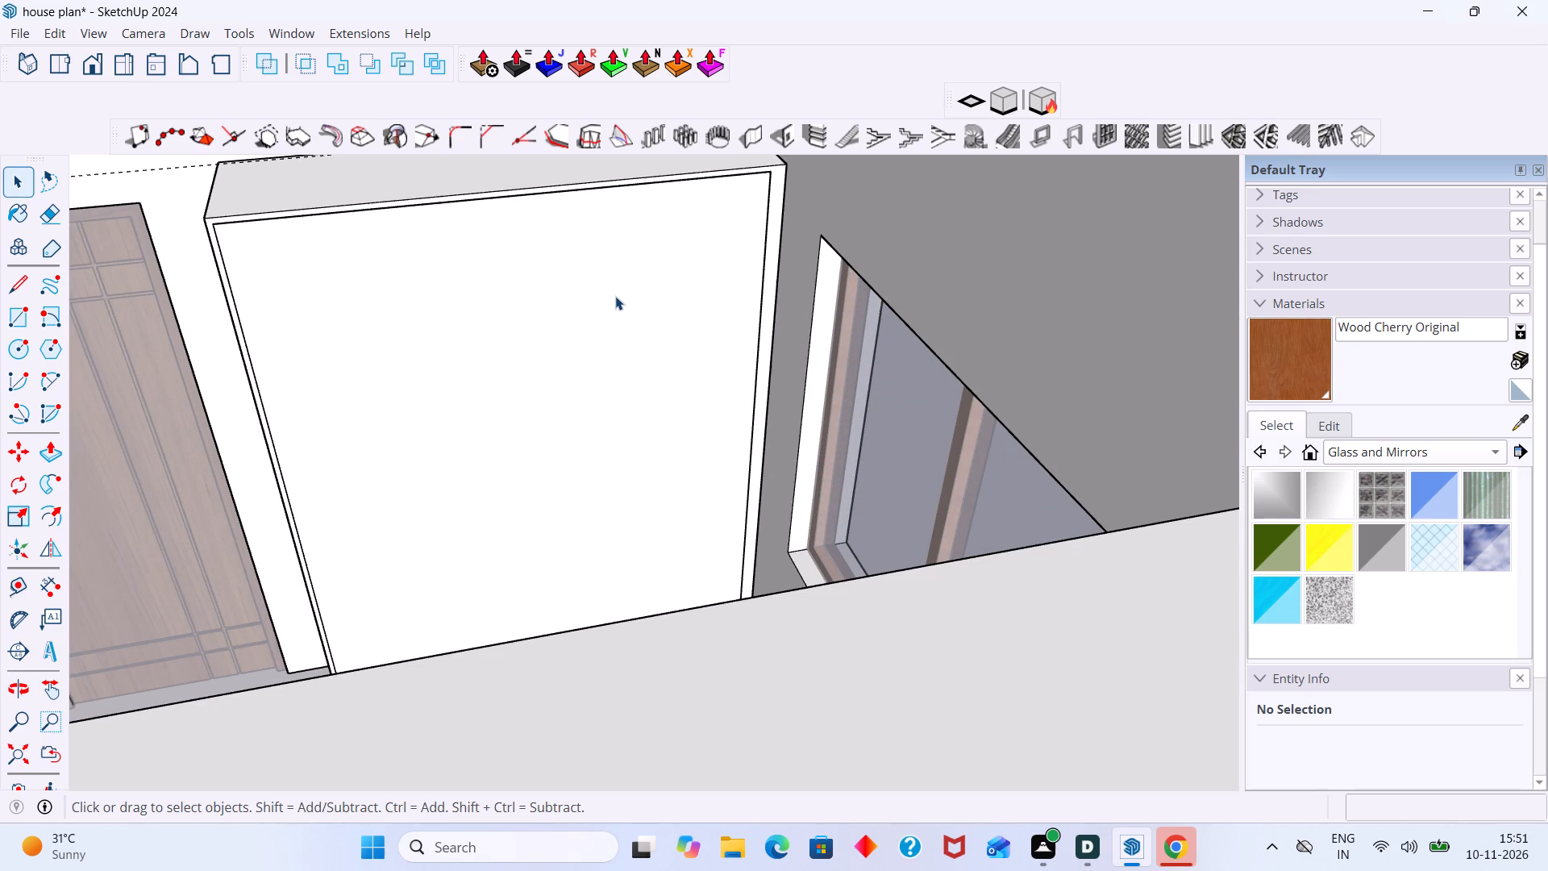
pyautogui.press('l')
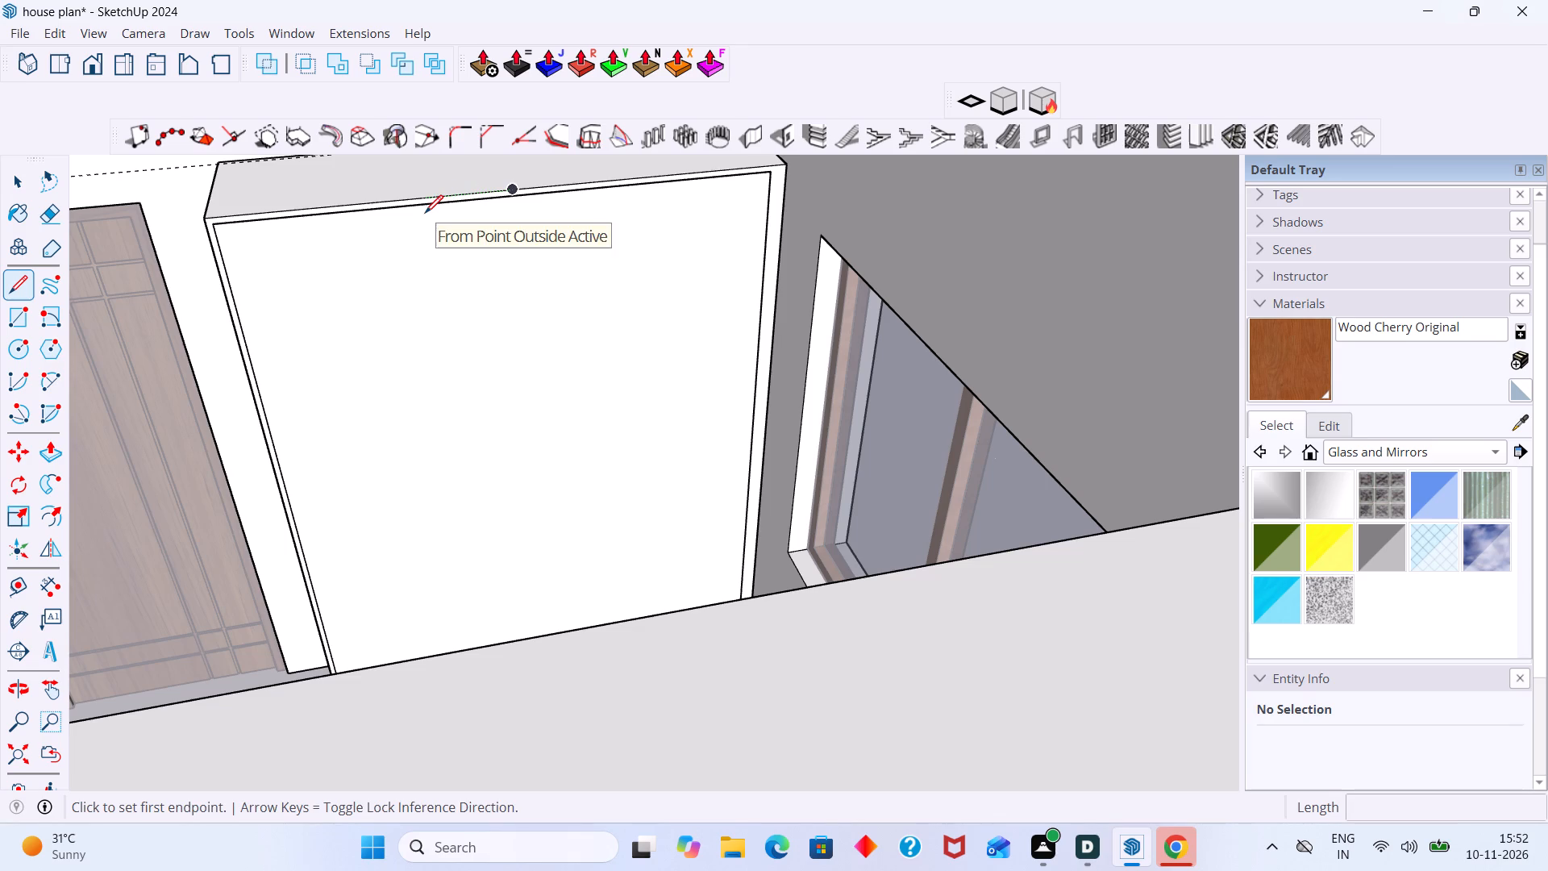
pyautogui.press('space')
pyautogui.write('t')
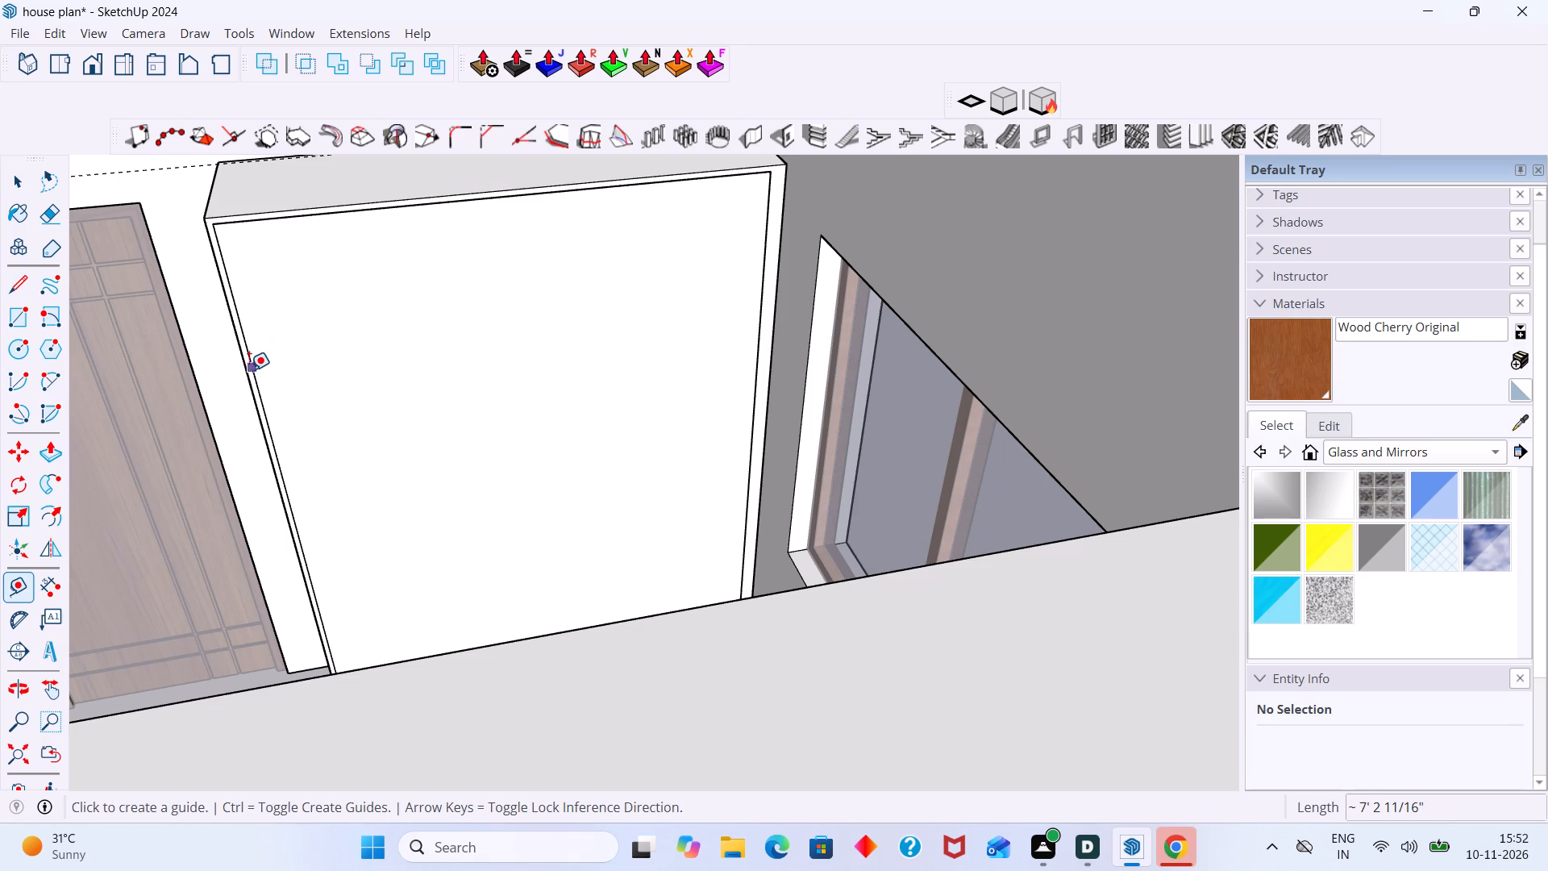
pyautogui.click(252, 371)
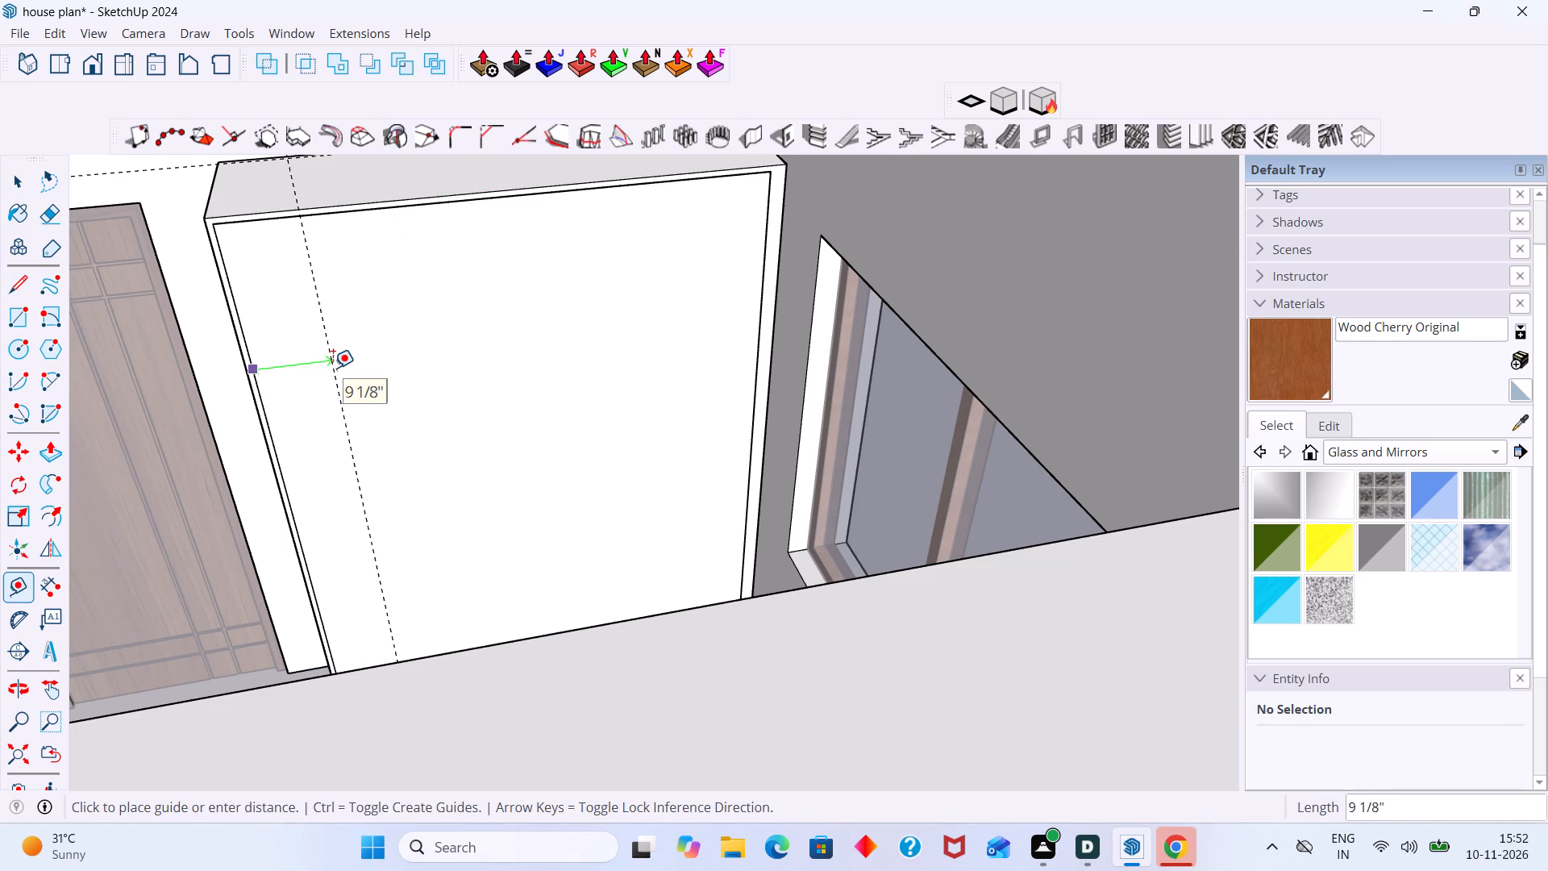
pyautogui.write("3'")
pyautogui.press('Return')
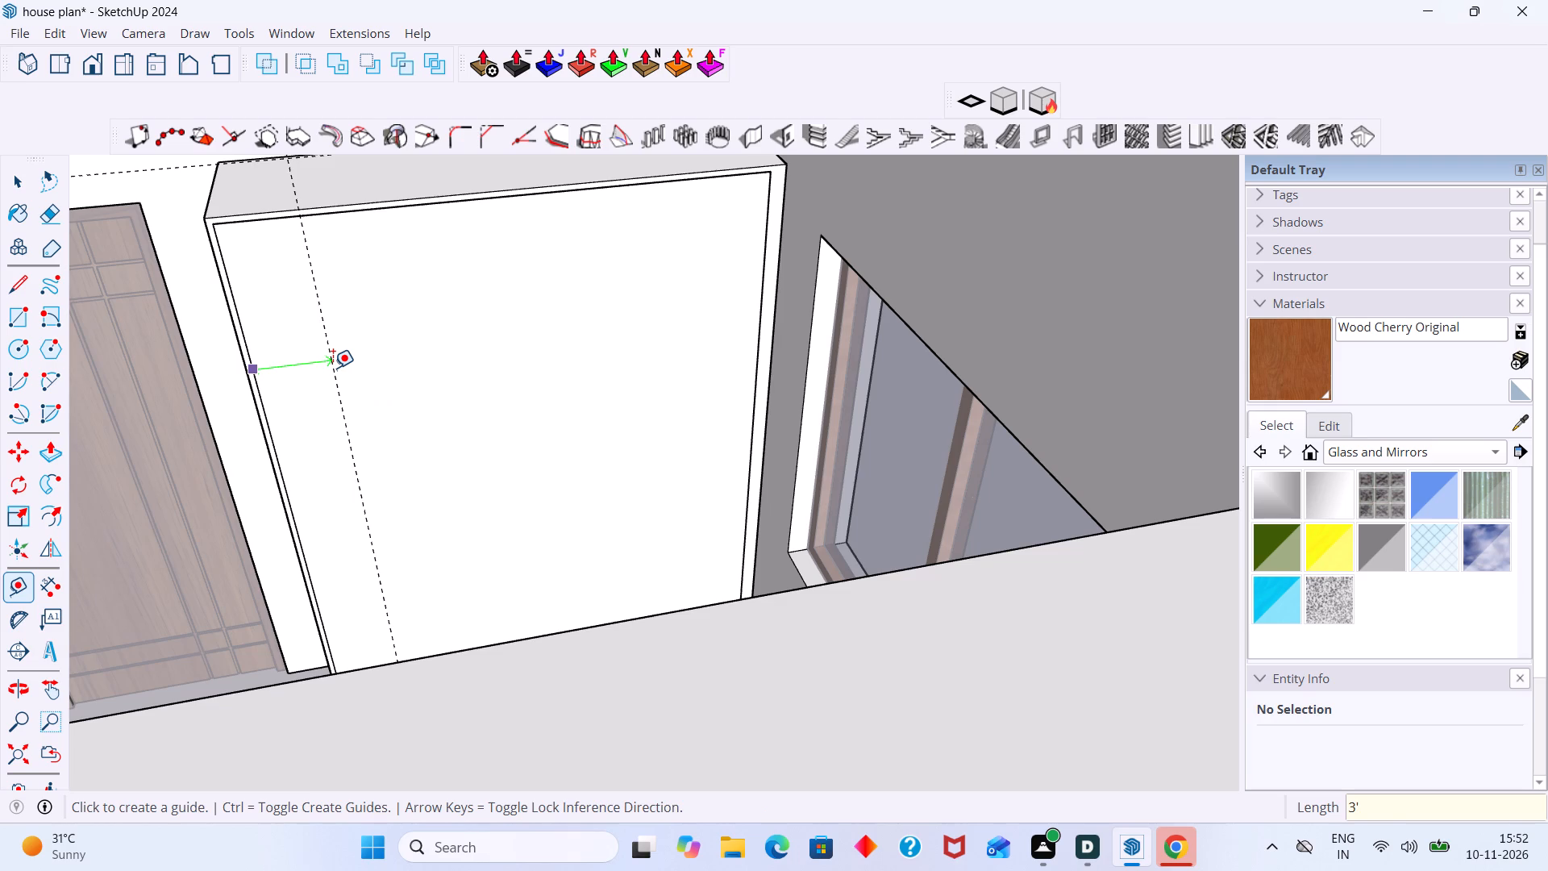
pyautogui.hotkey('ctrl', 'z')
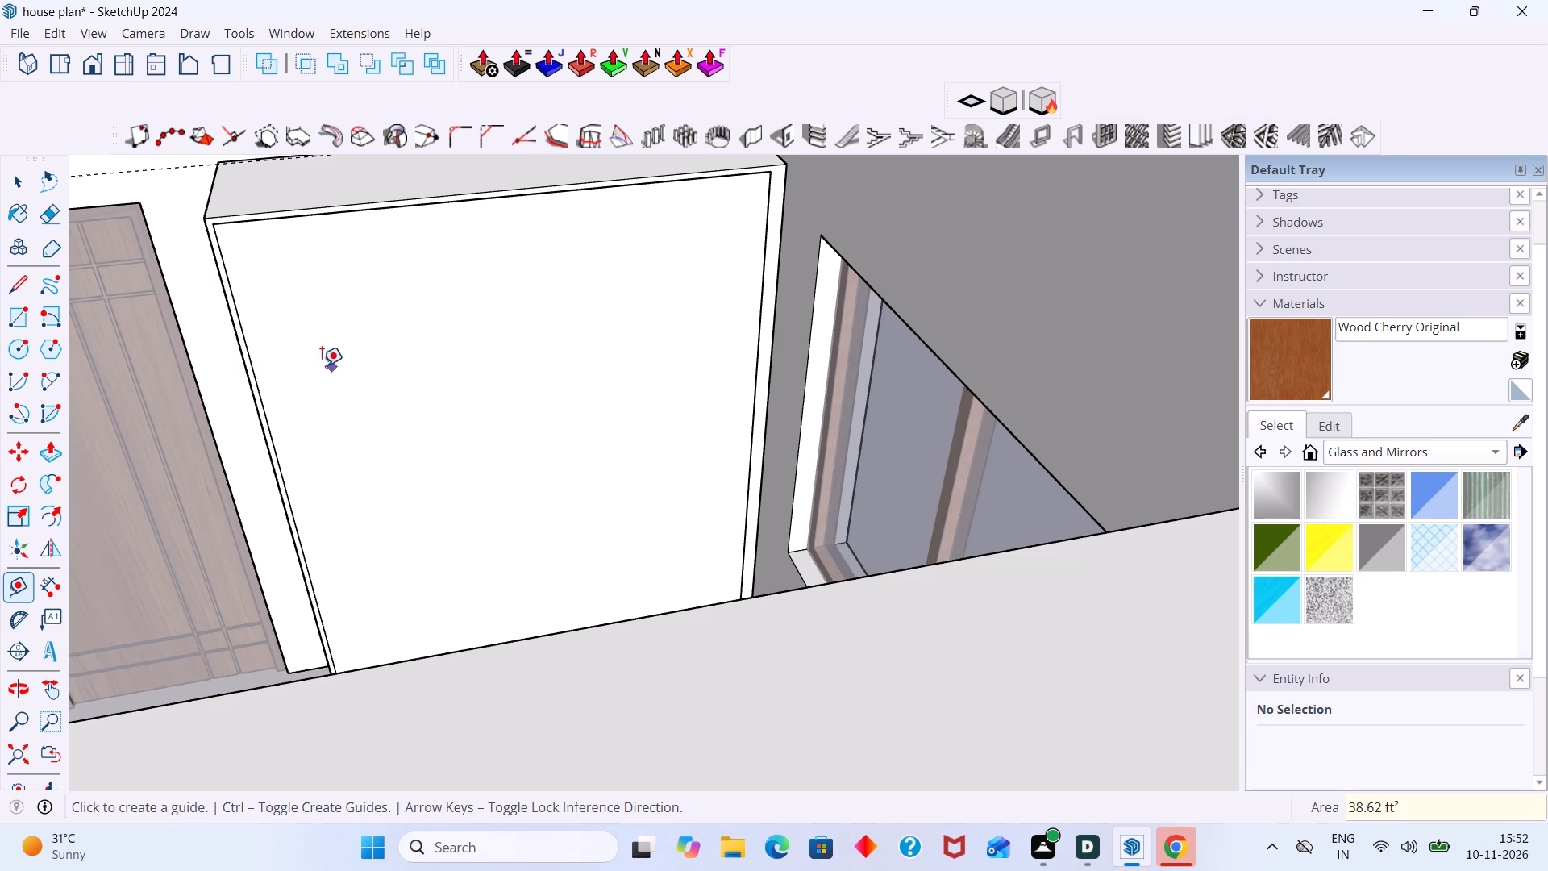
# Place vertical guides 1.5' in from both the door-side and window-side inner frame edges of the TV unit's front face.
pyautogui.scroll(3, 302, 366)
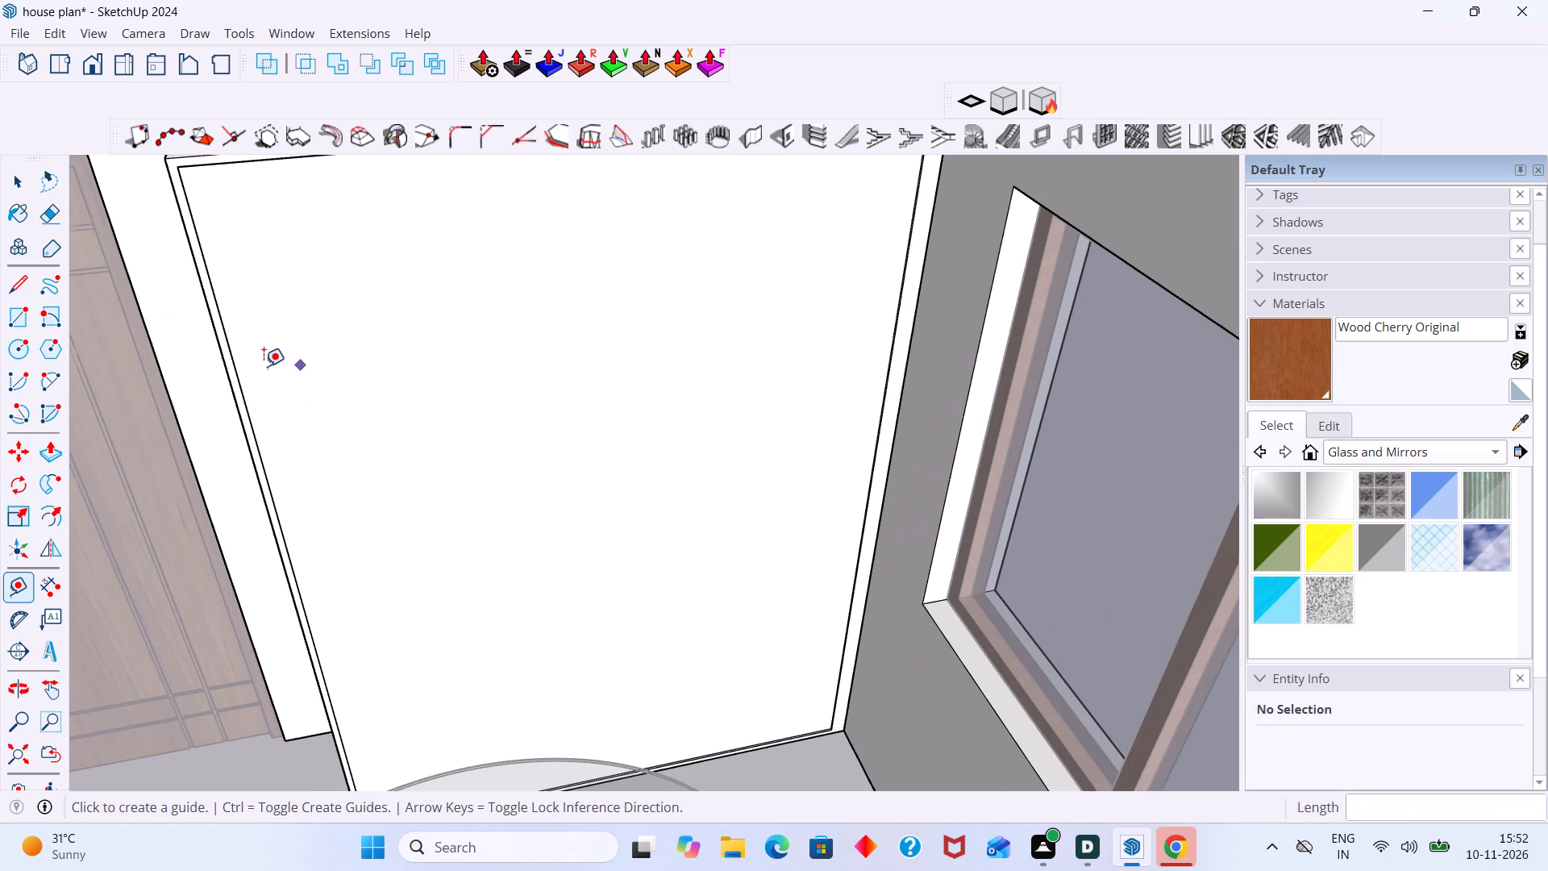
pyautogui.click(242, 376)
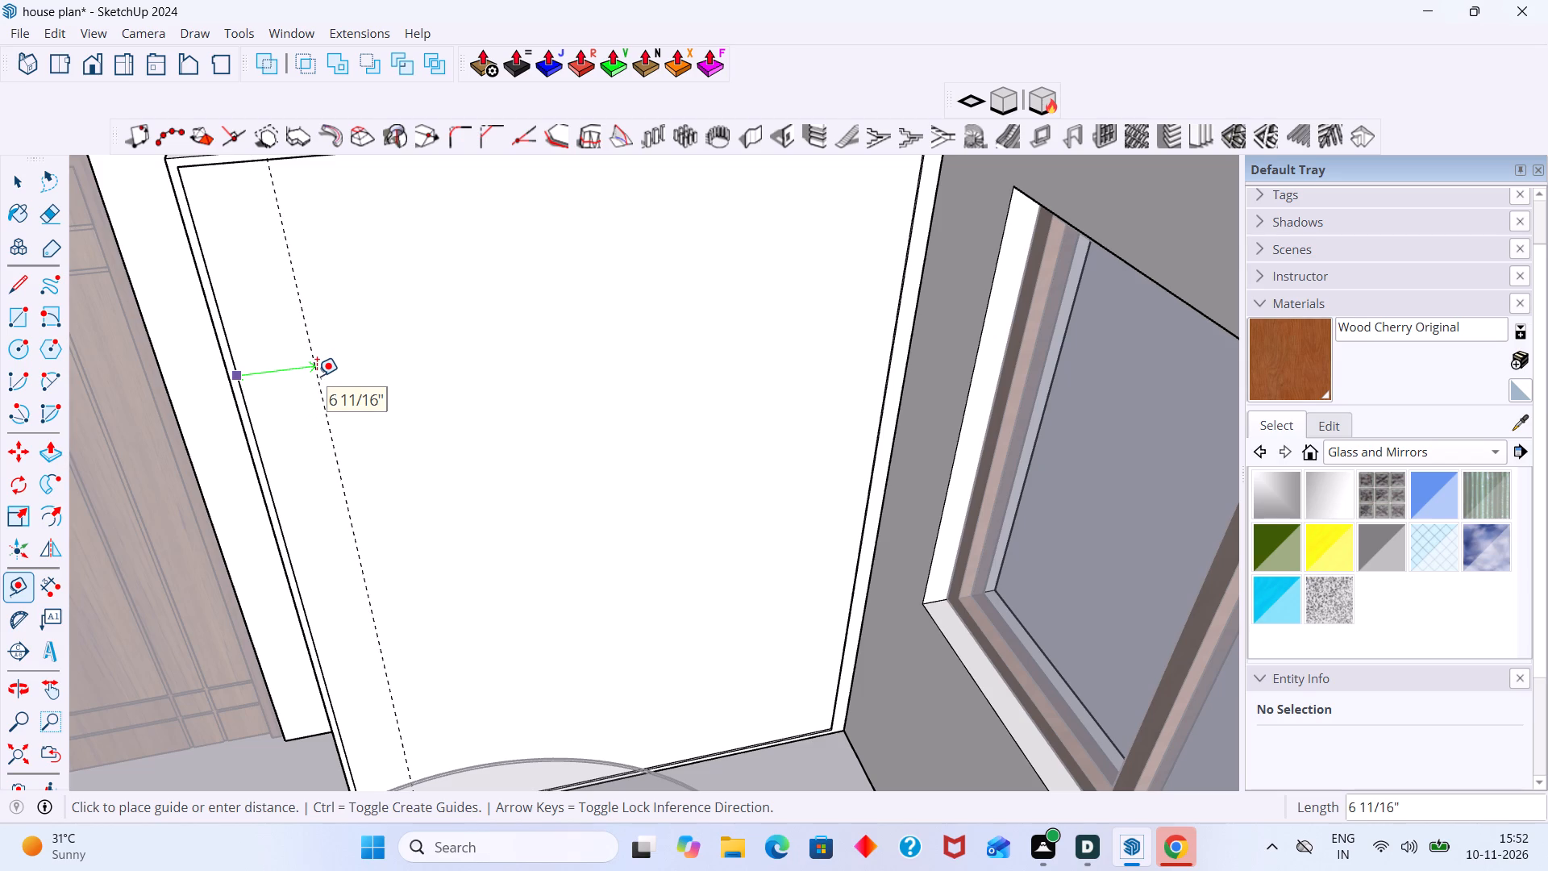
pyautogui.scroll(-2, 317, 376)
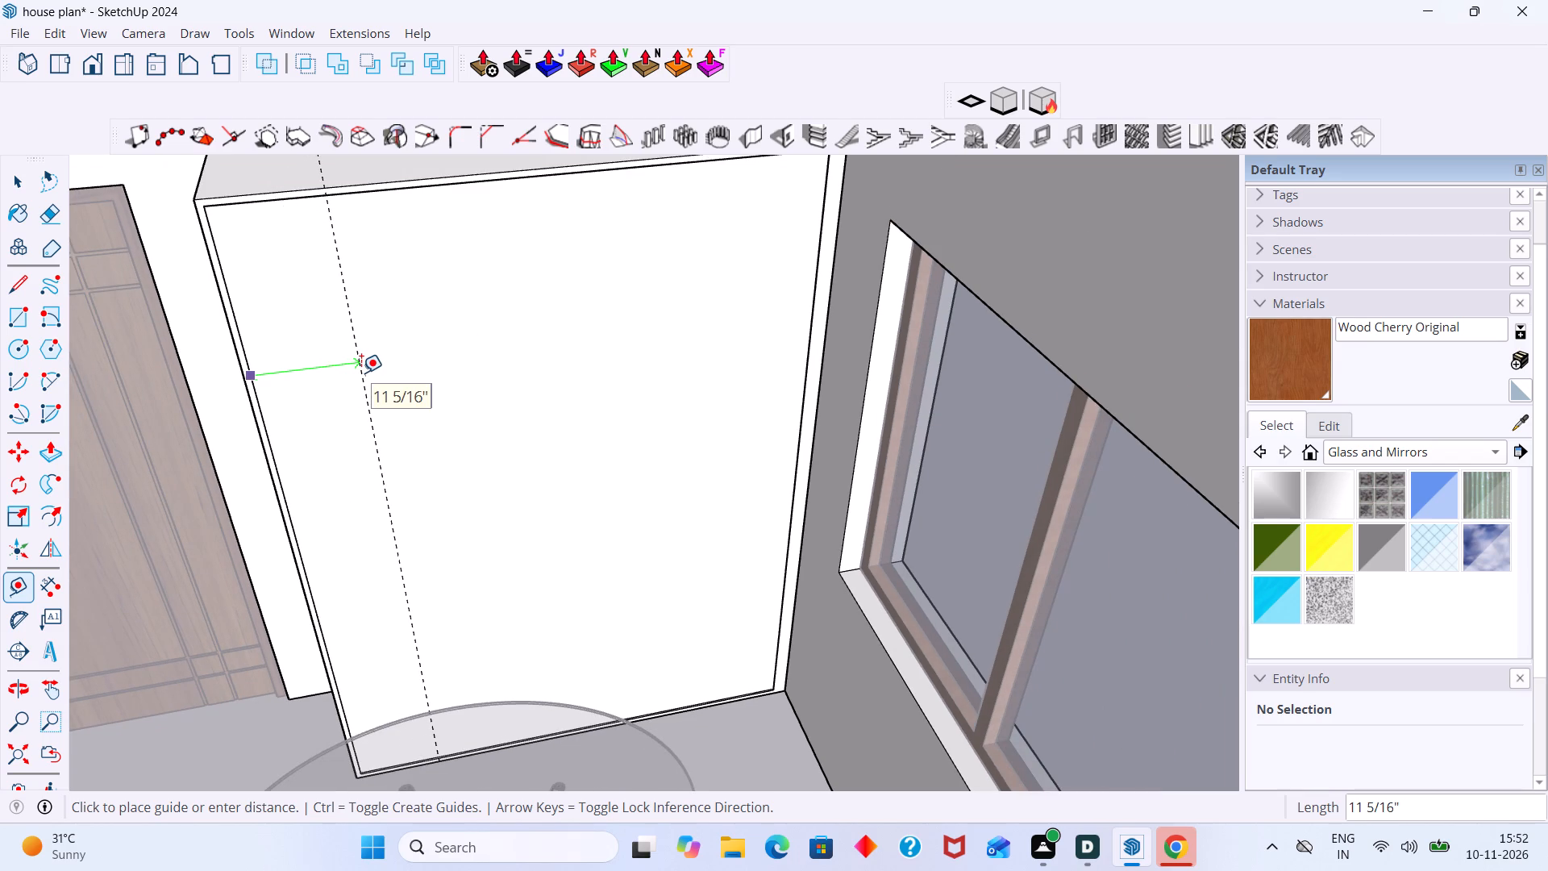
pyautogui.write("1.5'")
pyautogui.press('Return')
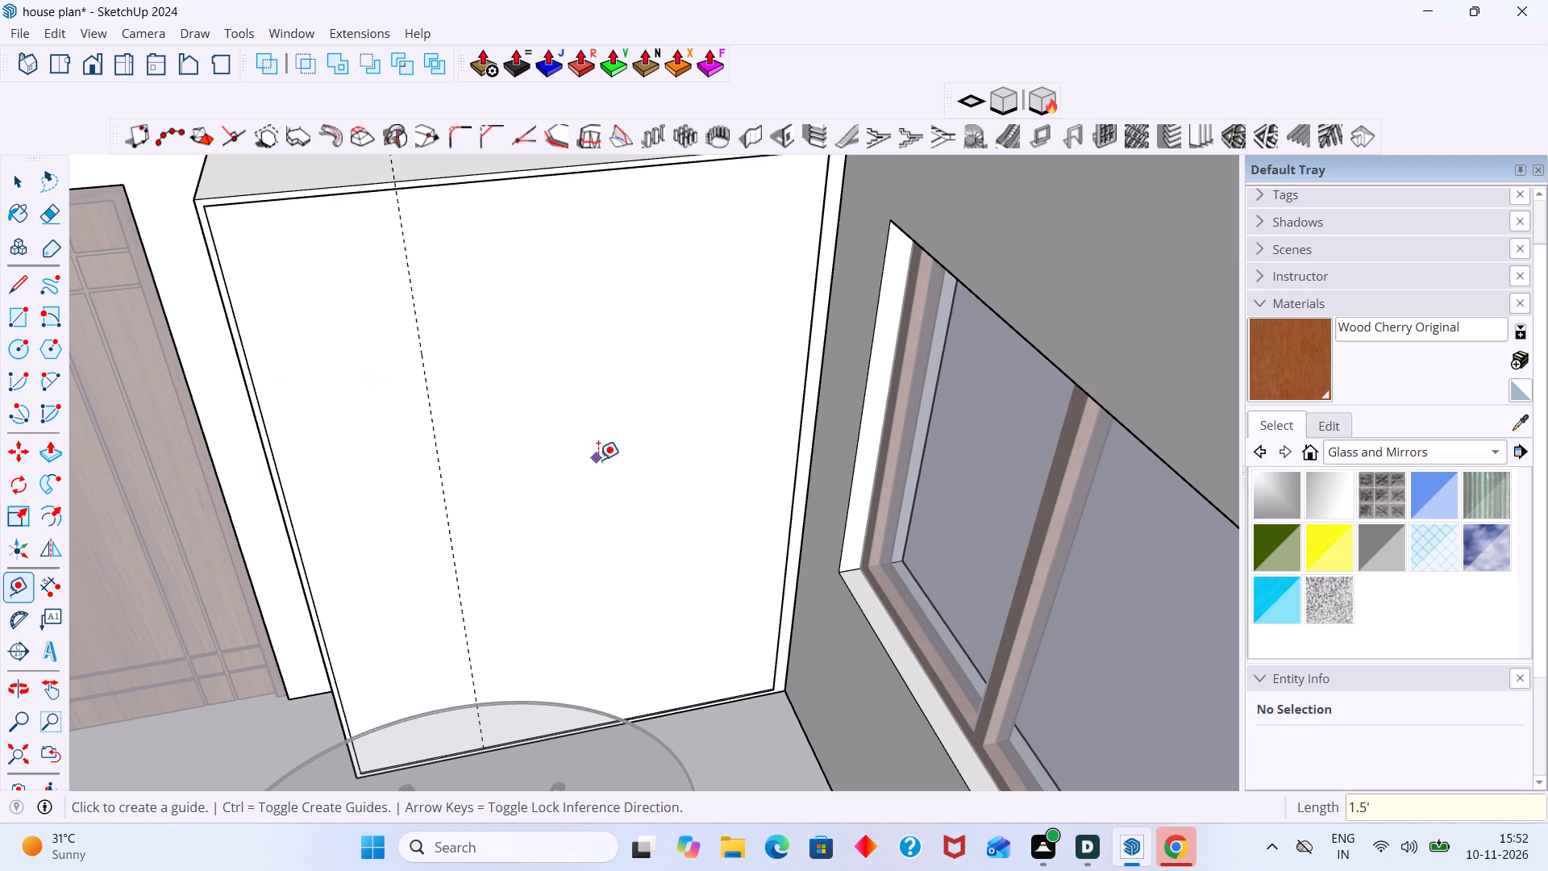
pyautogui.click(789, 530)
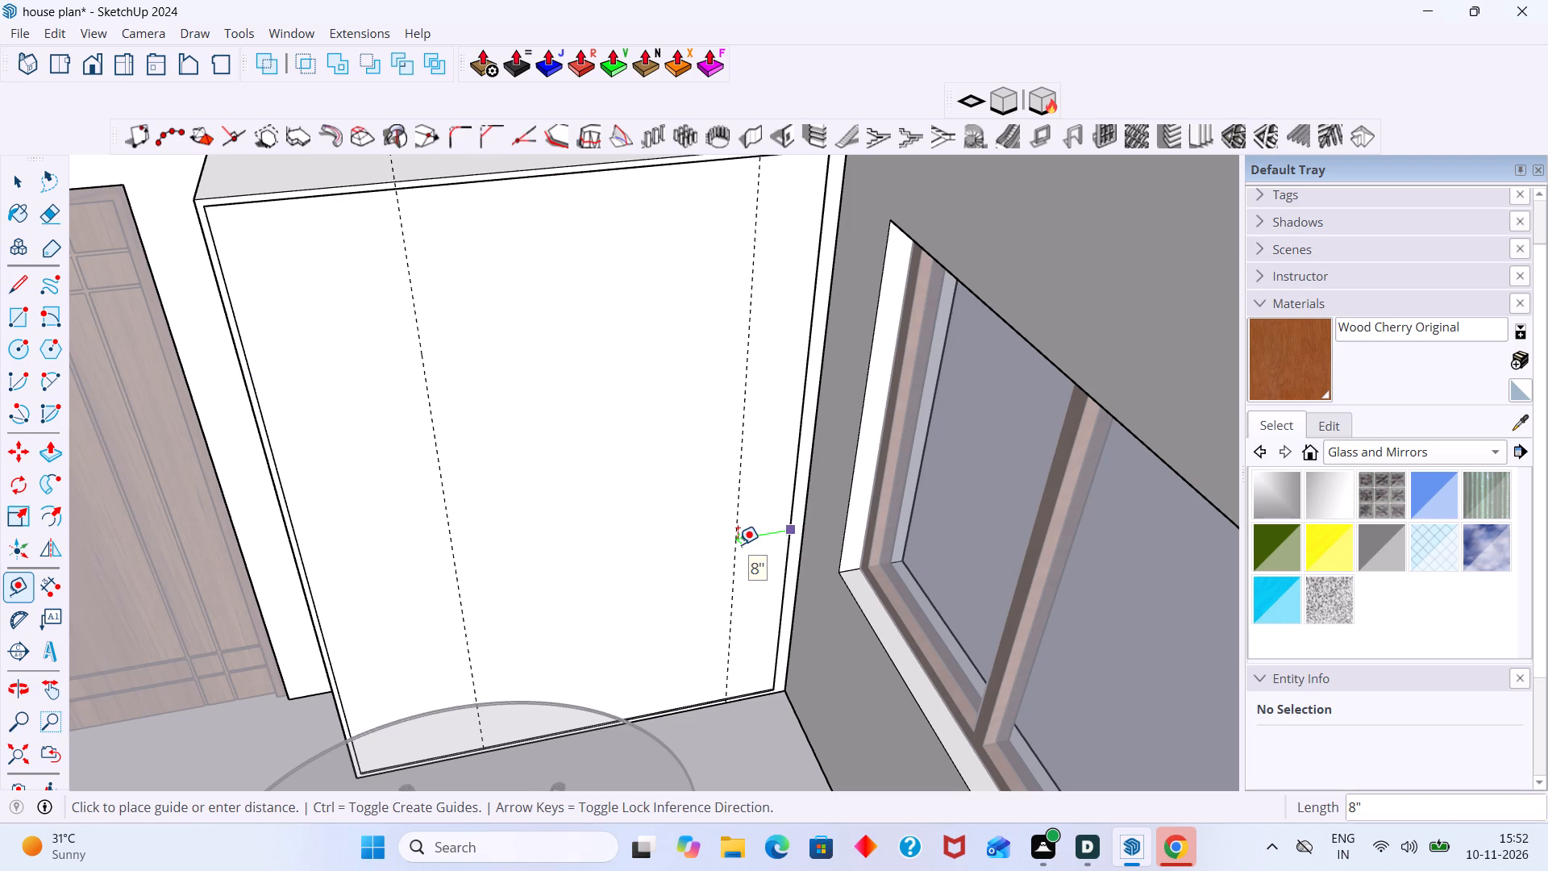
pyautogui.write("1.5'")
pyautogui.press('Return')
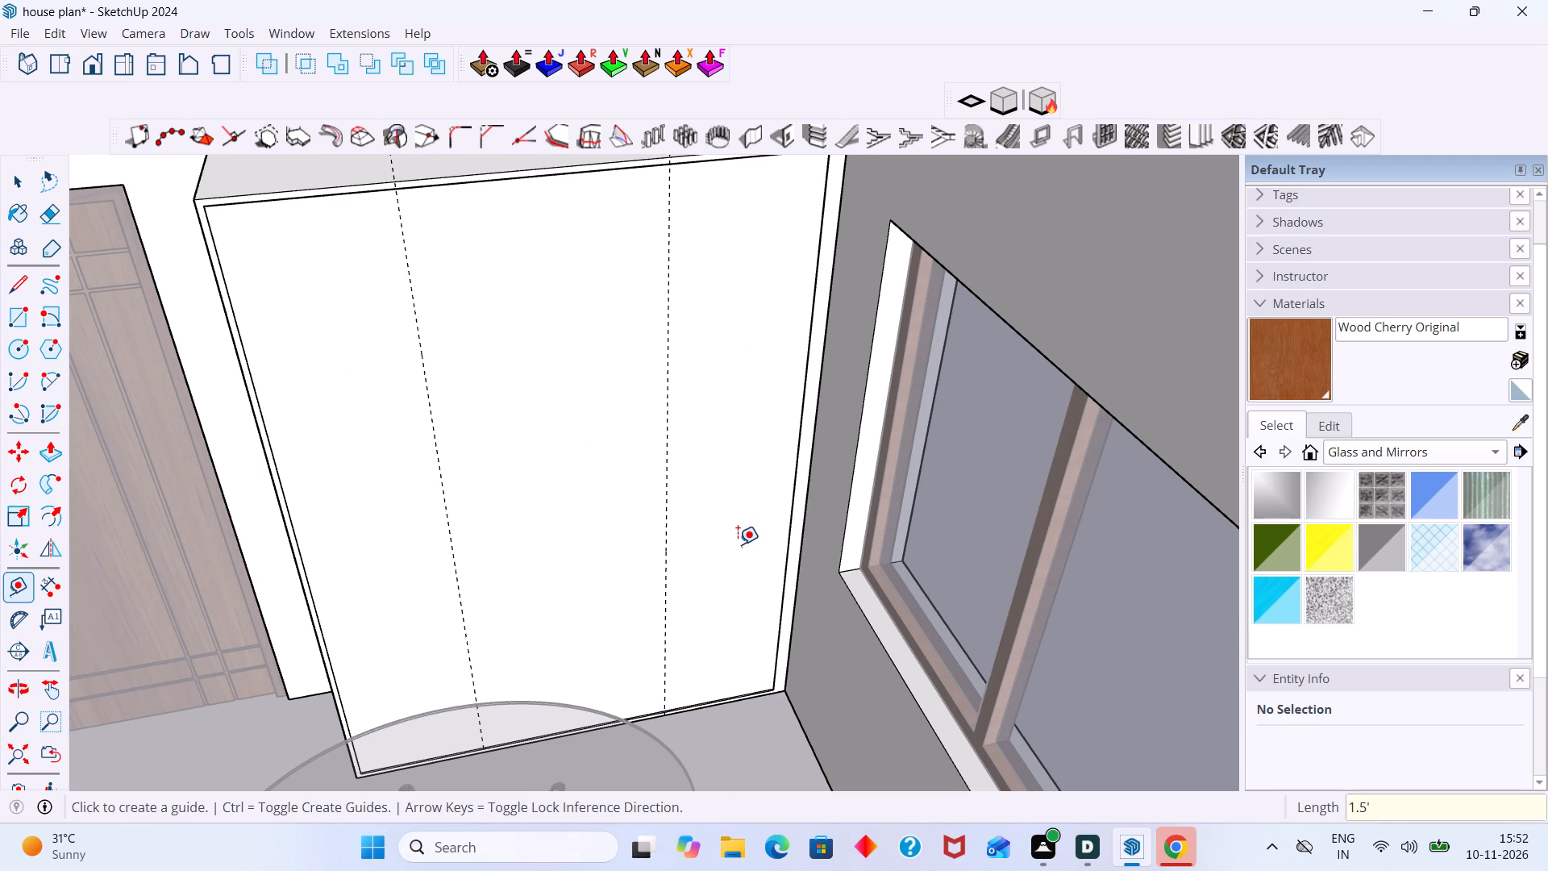
pyautogui.press('space')
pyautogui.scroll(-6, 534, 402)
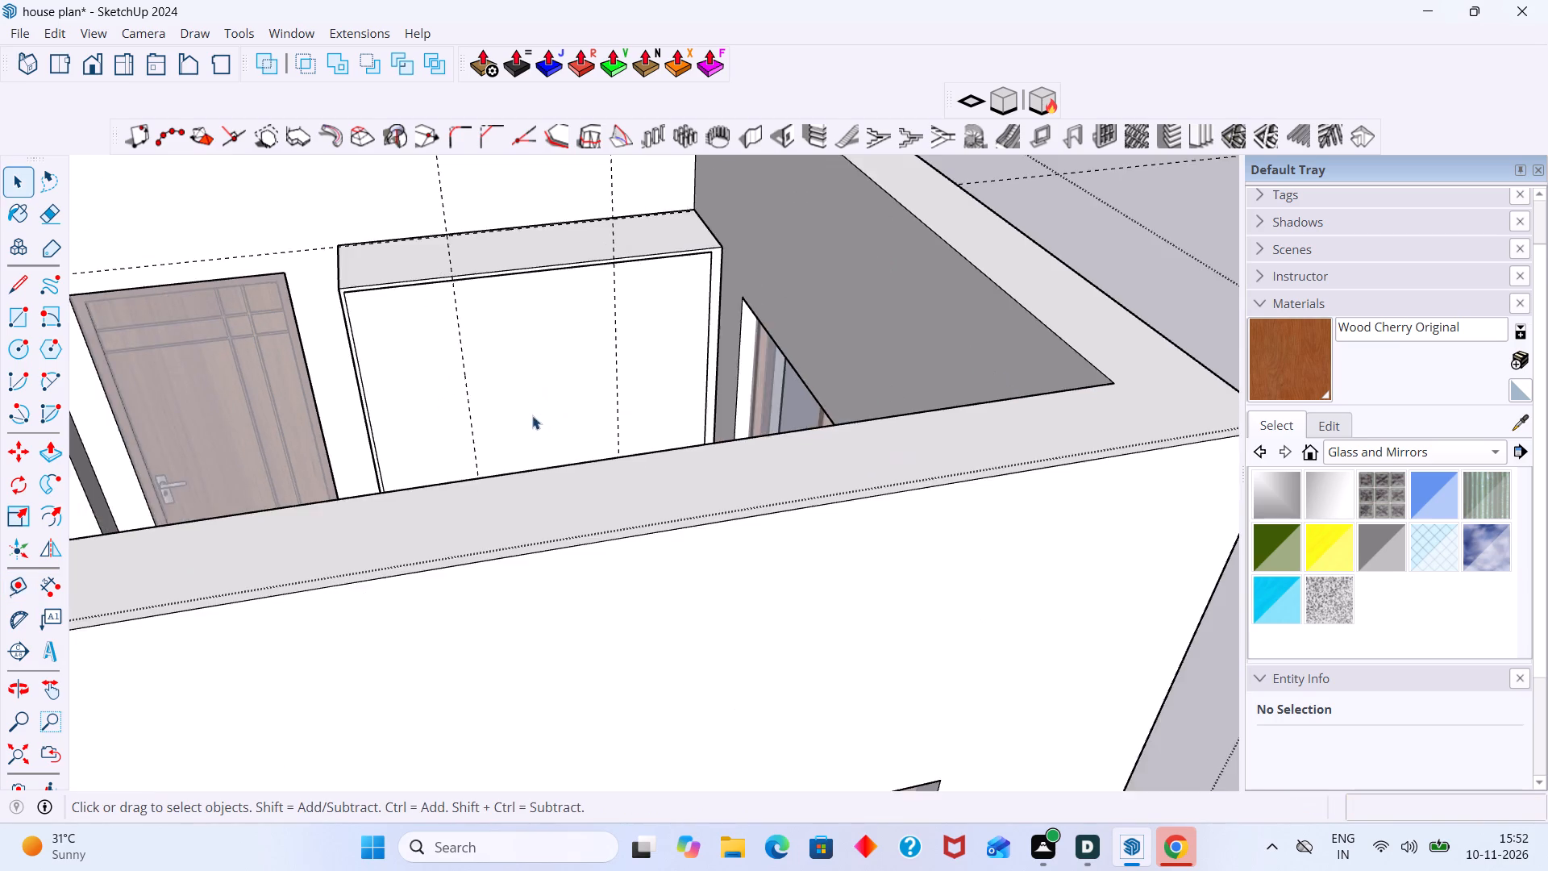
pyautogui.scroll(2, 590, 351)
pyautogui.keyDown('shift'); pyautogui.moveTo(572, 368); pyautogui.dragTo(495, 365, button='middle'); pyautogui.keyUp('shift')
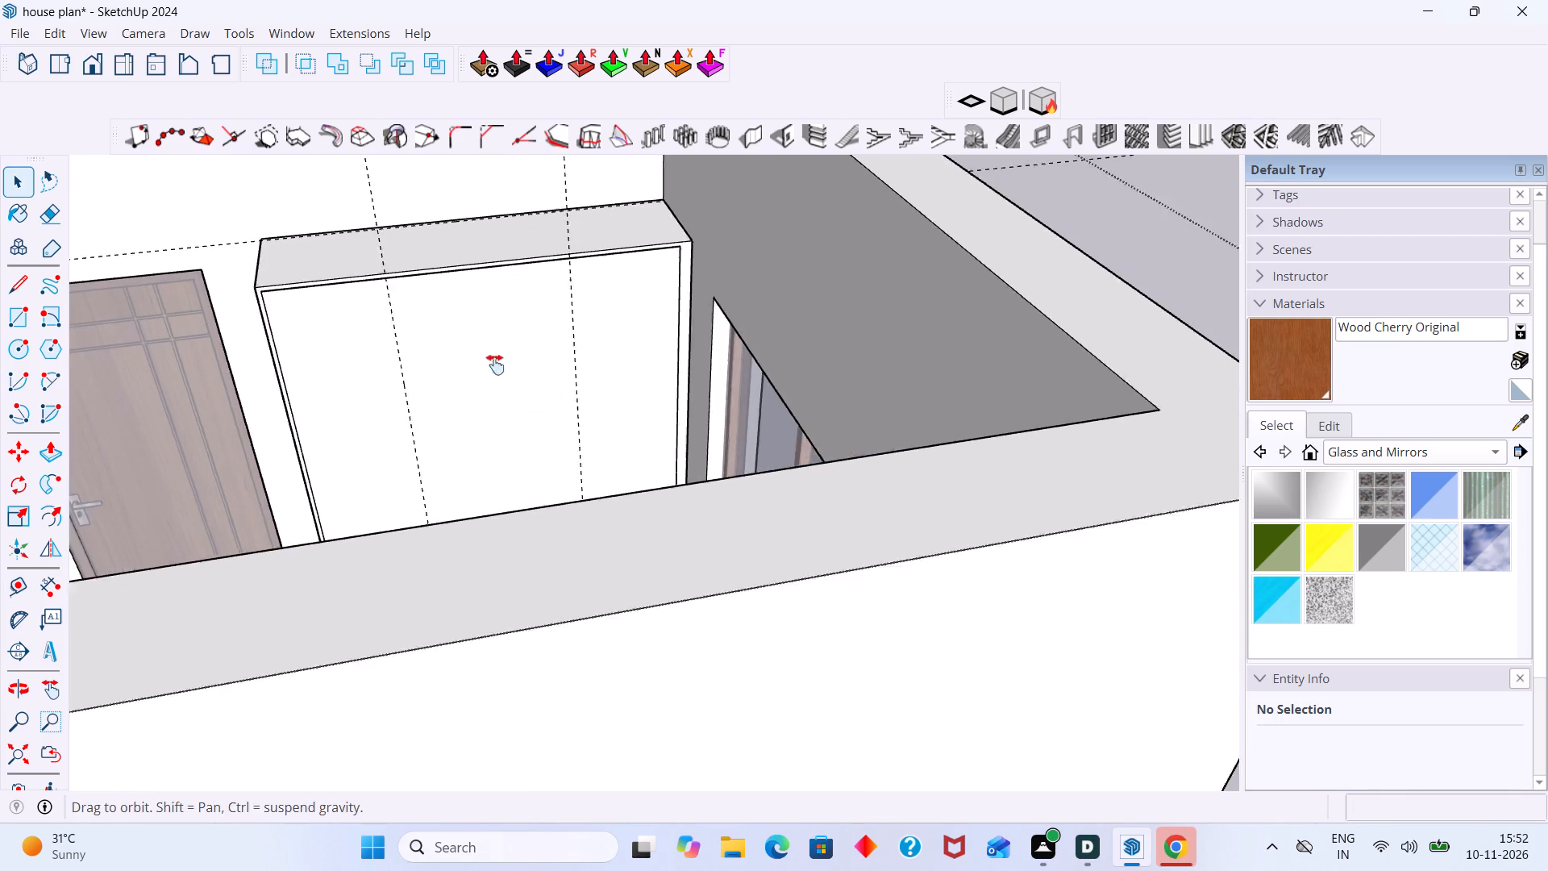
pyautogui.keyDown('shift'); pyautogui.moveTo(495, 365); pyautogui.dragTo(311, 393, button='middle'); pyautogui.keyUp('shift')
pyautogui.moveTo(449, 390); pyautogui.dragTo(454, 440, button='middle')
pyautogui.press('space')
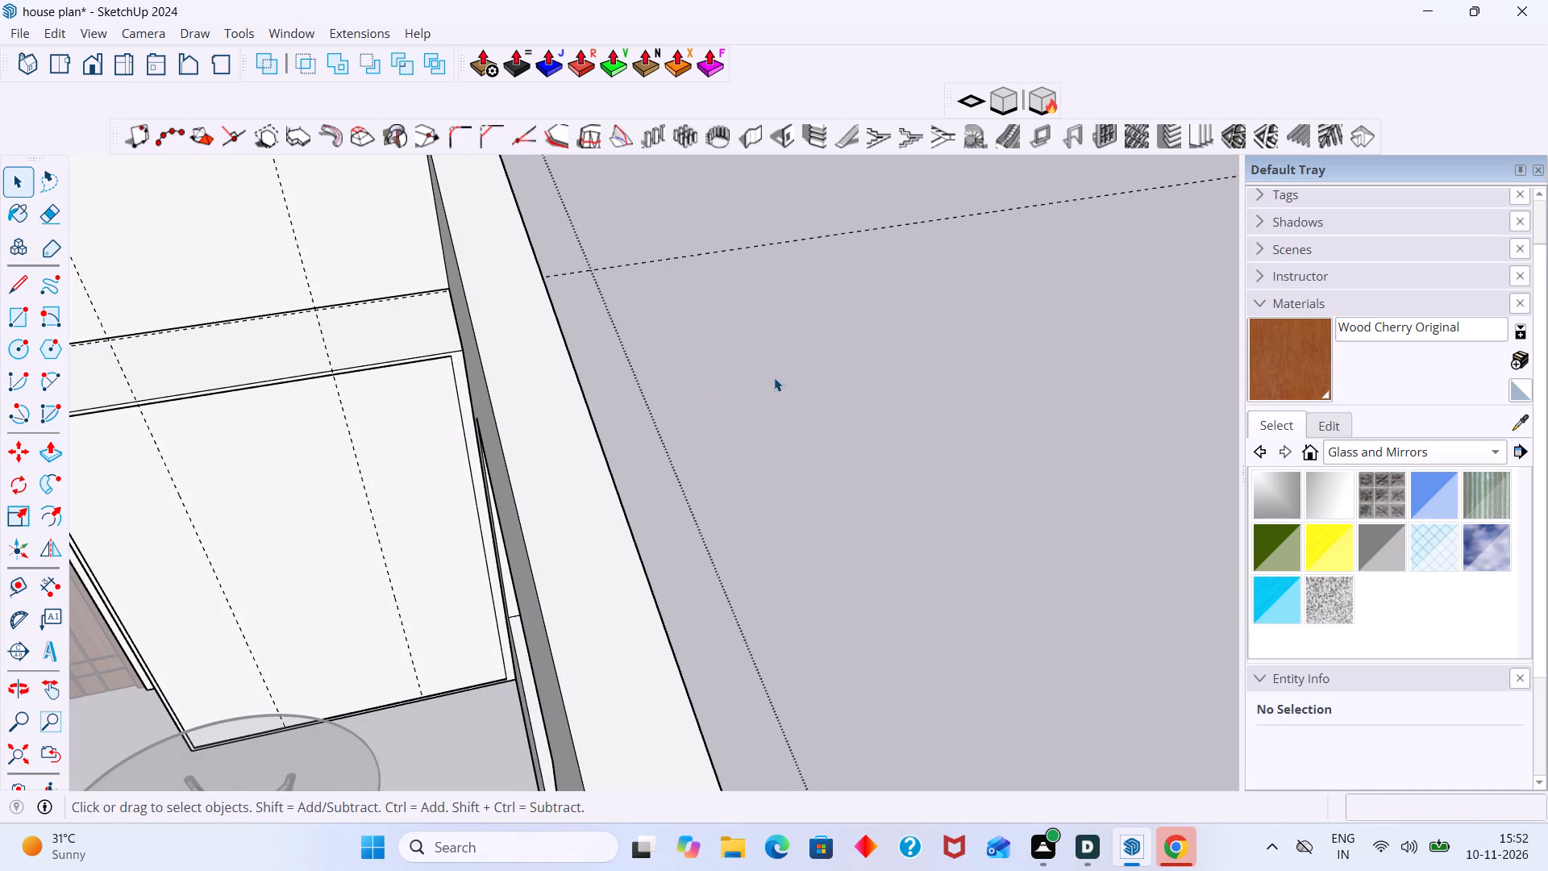
# Examine the TV unit's framed front face and its two vertical guides from several angles.
pyautogui.scroll(-5, 761, 375)
pyautogui.moveTo(759, 358); pyautogui.dragTo(751, 348, button='middle')
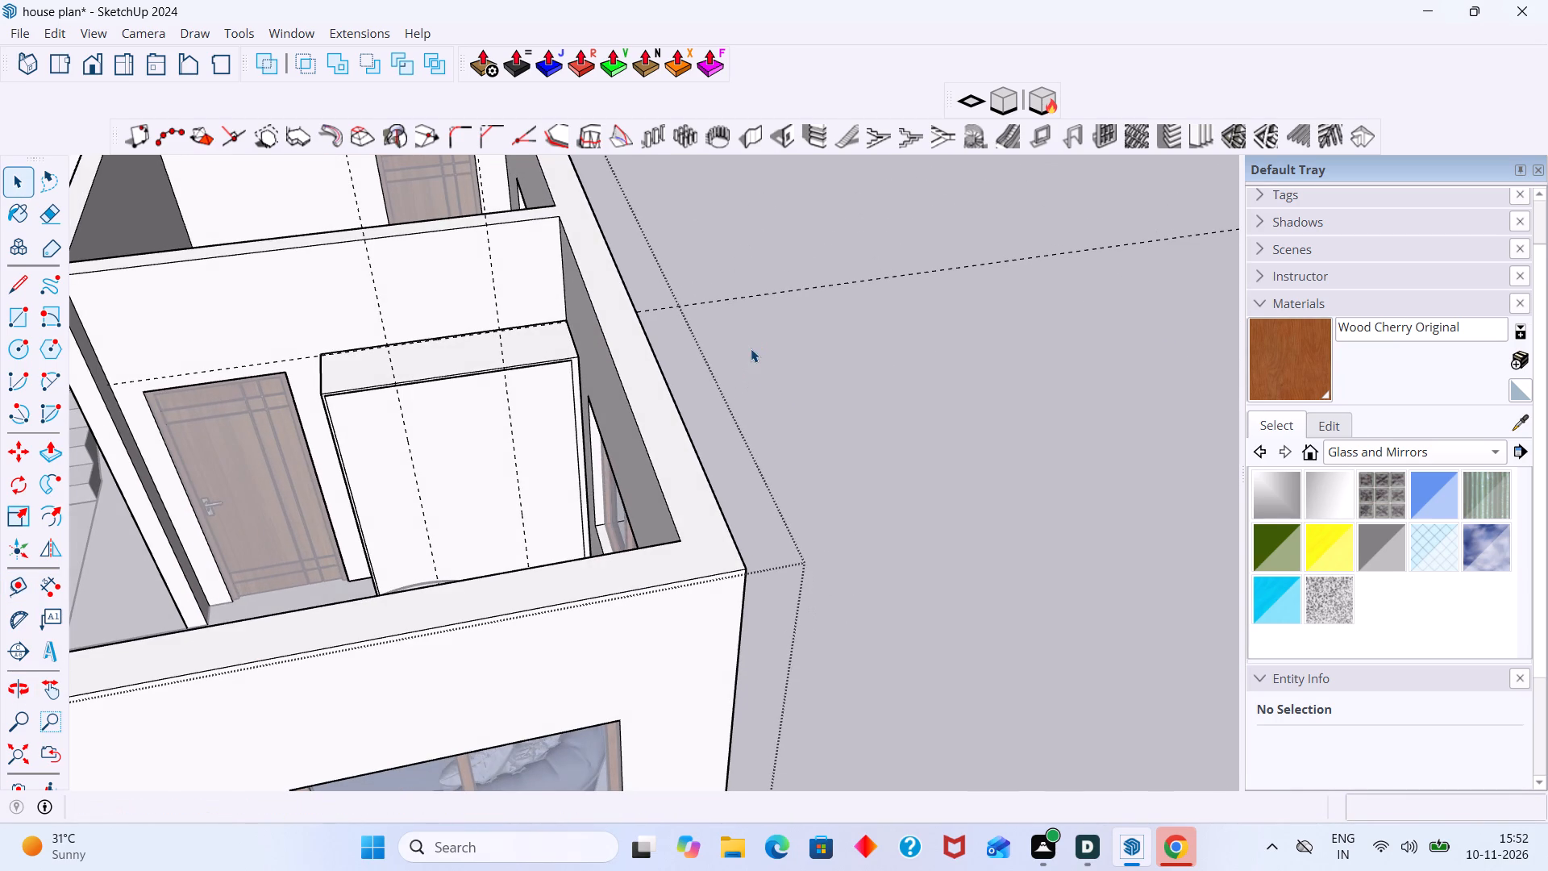
pyautogui.press('e')
pyautogui.moveTo(798, 278); pyautogui.dragTo(805, 301)
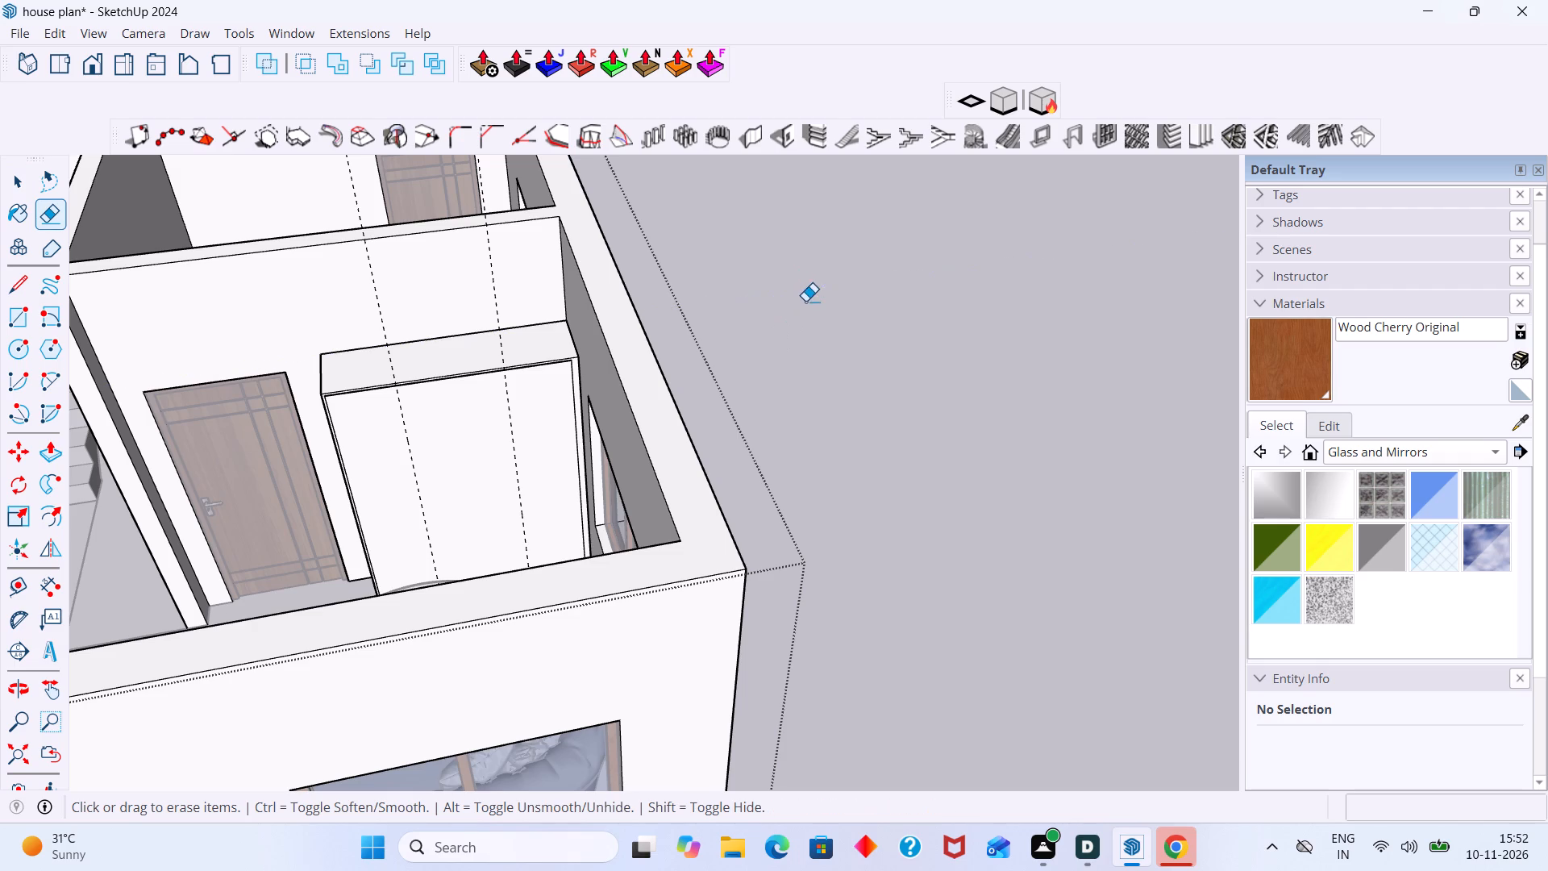
pyautogui.scroll(2, 493, 440)
pyautogui.press('space')
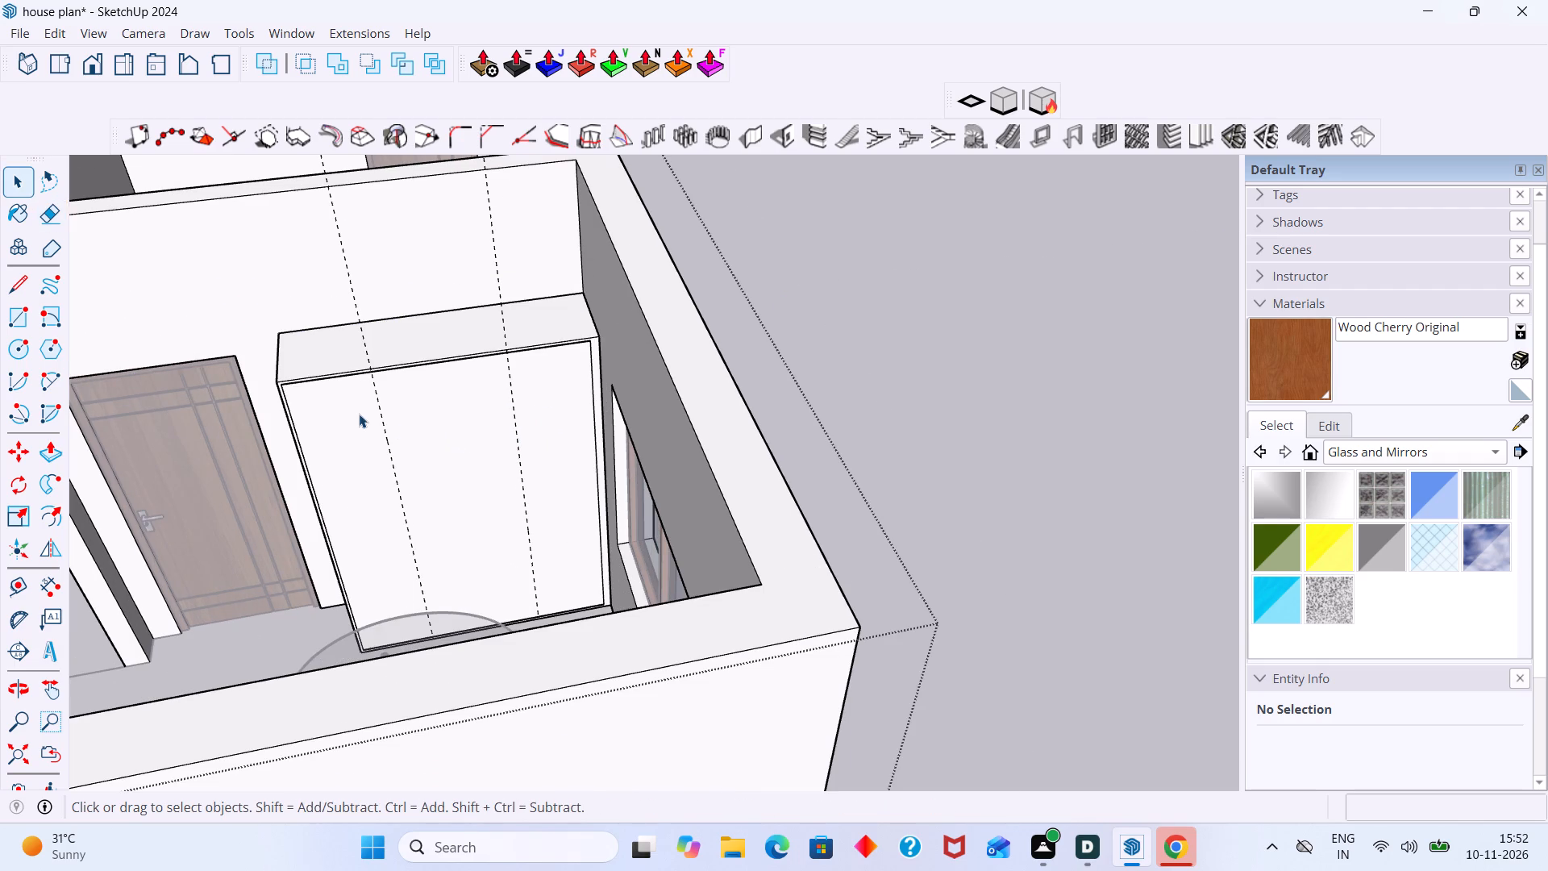
pyautogui.scroll(6, 347, 411)
pyautogui.moveTo(388, 469); pyautogui.dragTo(415, 453, button='middle')
pyautogui.scroll(3, 307, 506)
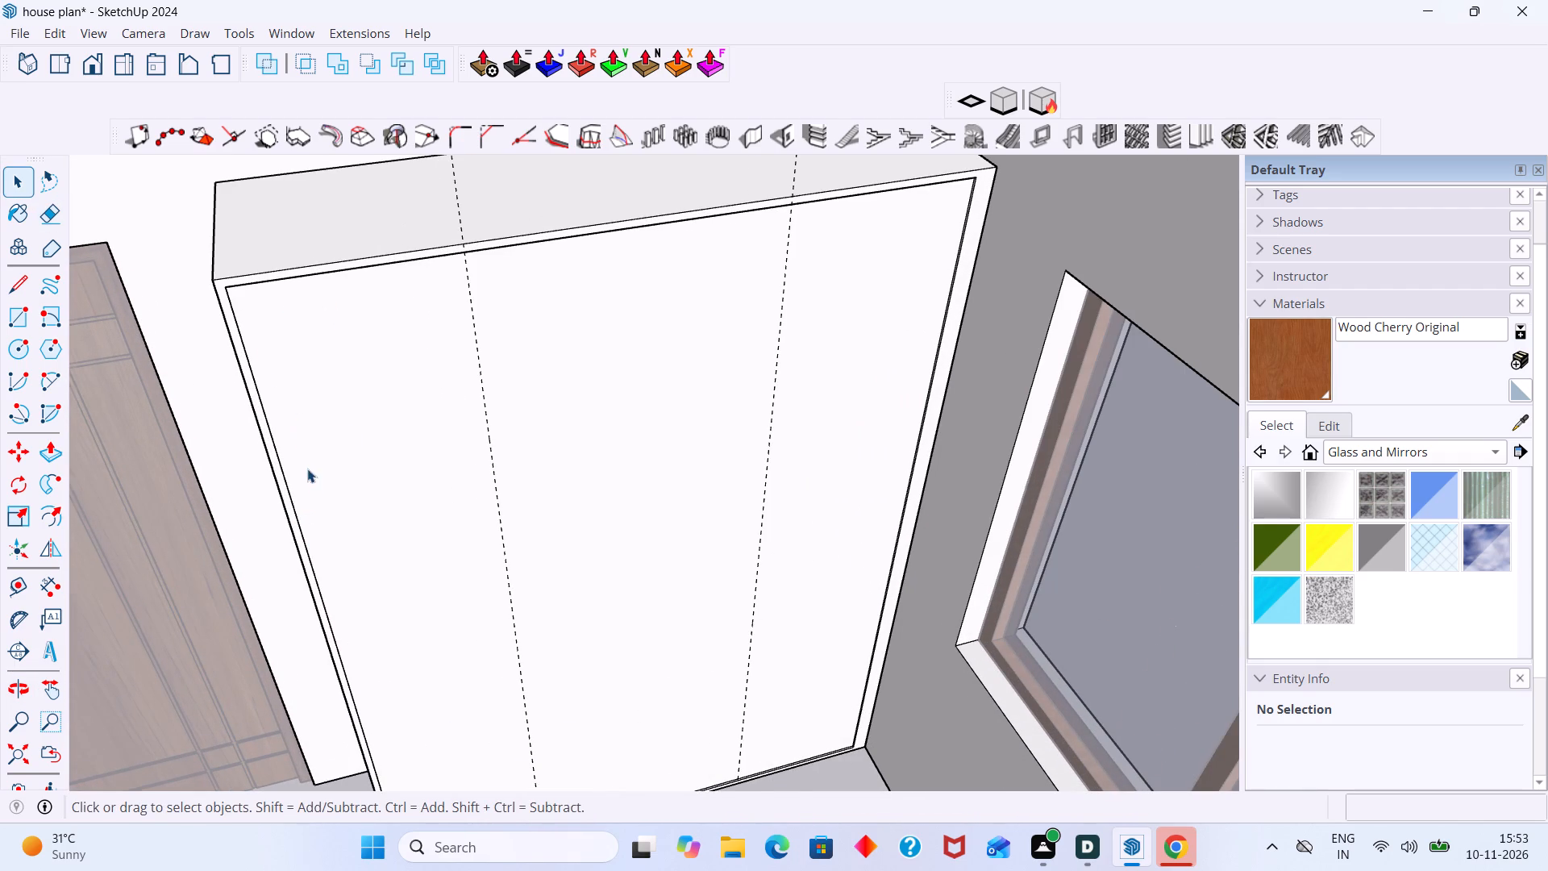
pyautogui.scroll(-5, 307, 475)
pyautogui.moveTo(330, 485); pyautogui.dragTo(252, 441, button='middle')
pyautogui.moveTo(341, 433); pyautogui.dragTo(296, 510, button='middle')
pyautogui.scroll(2, 281, 518)
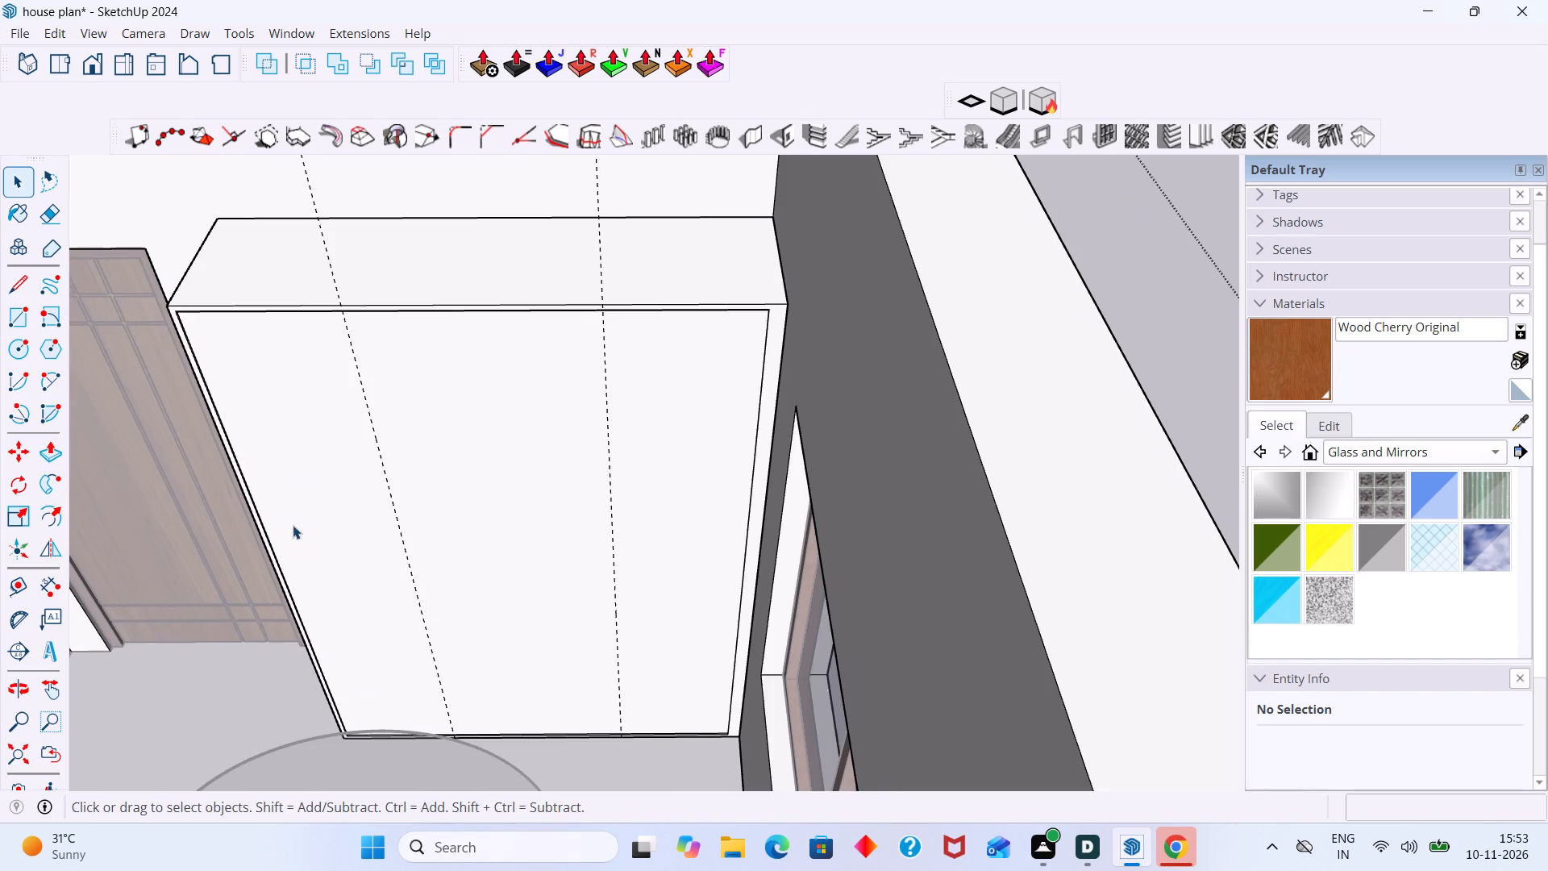
pyautogui.scroll(3, 291, 562)
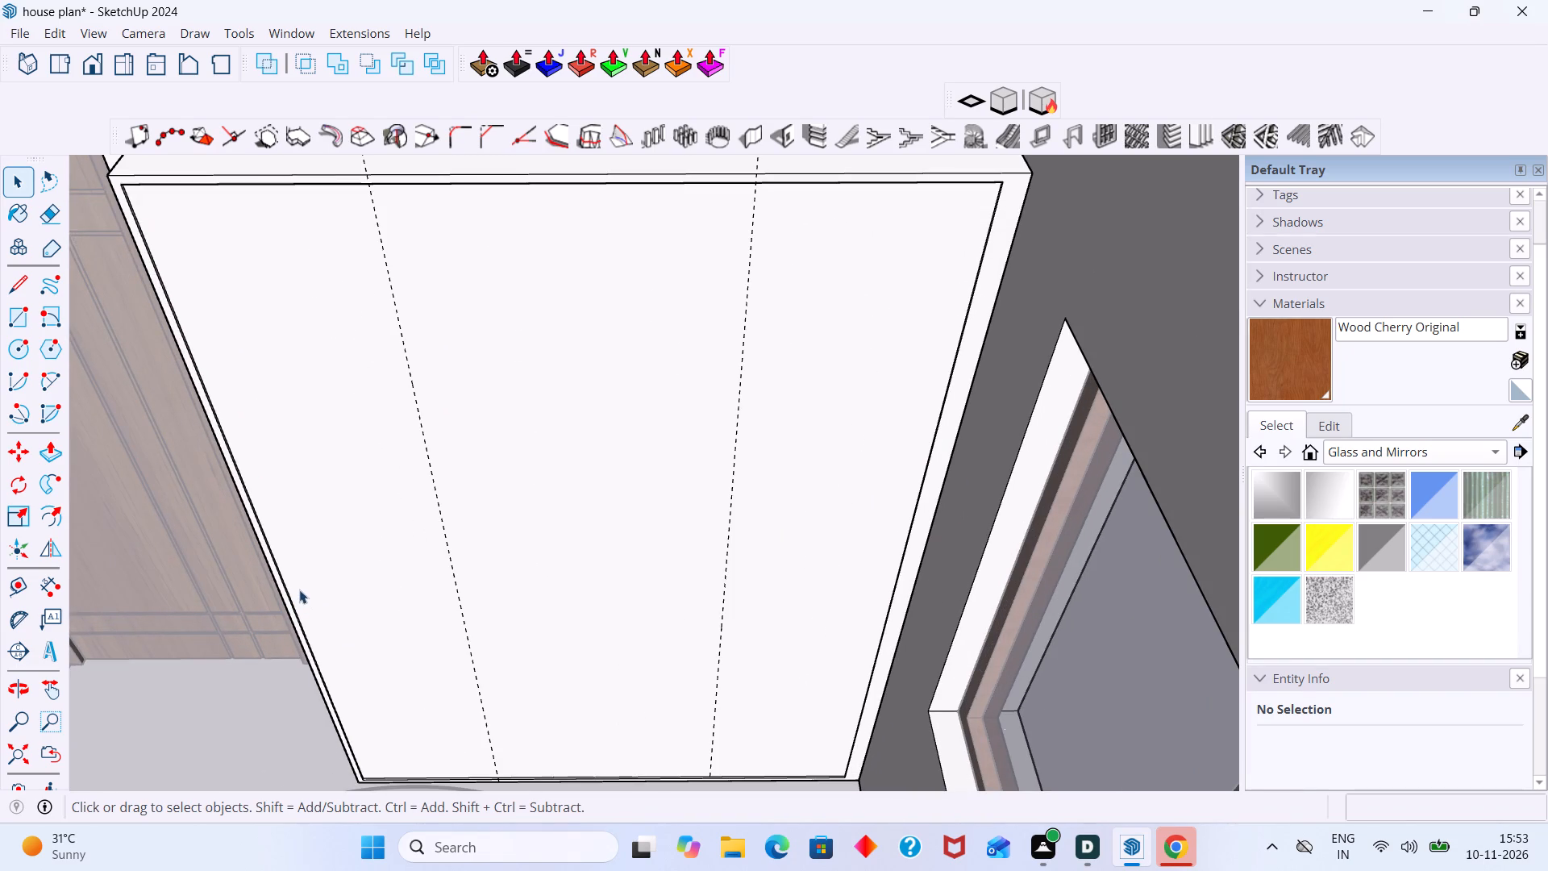
pyautogui.press('l')
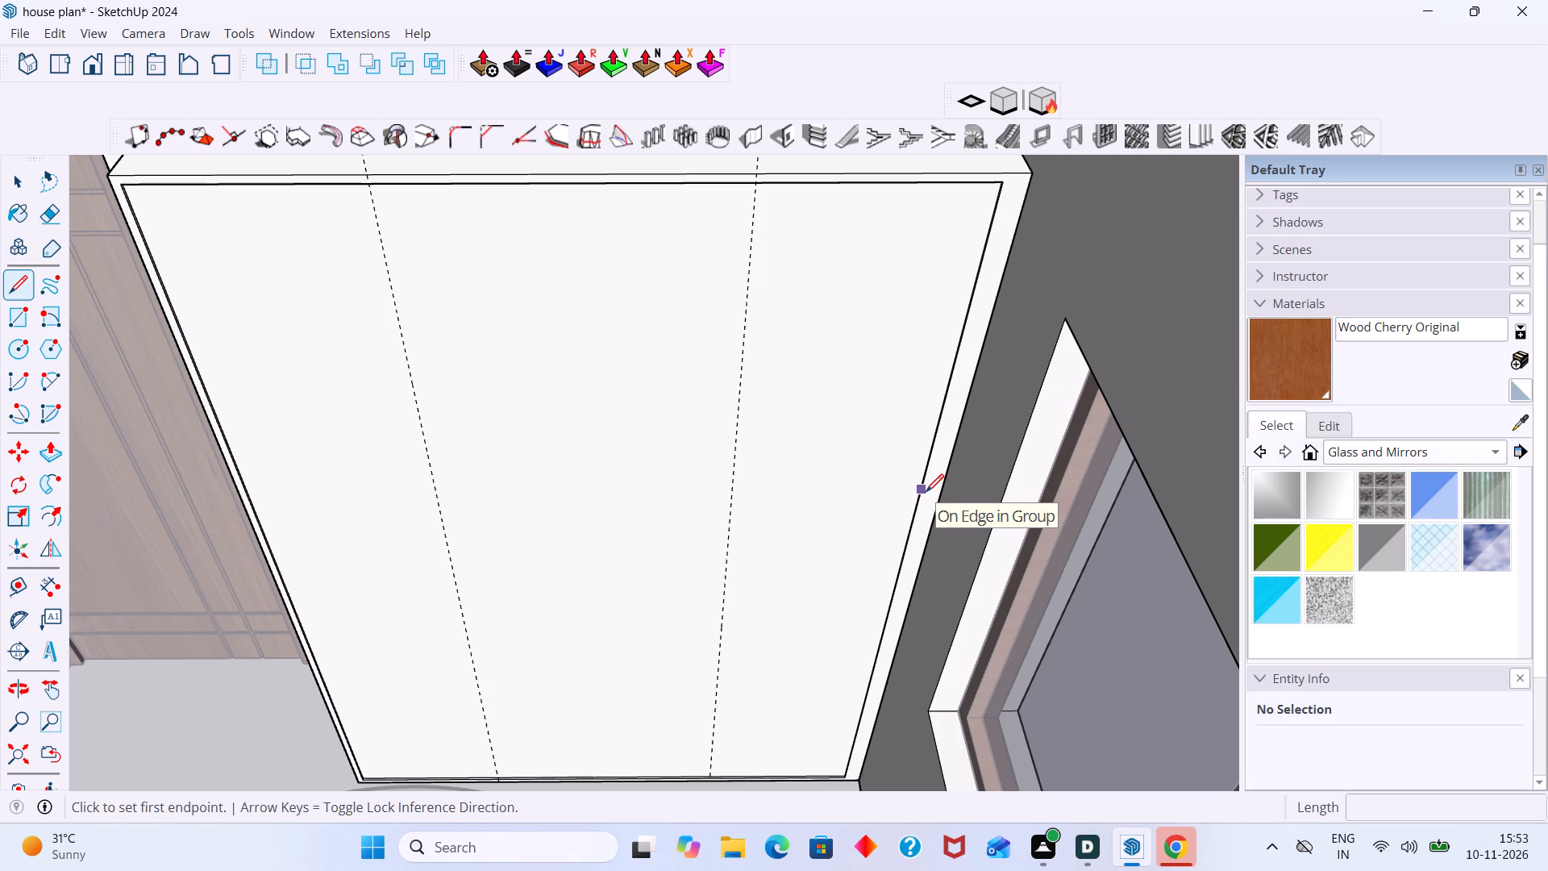
pyautogui.scroll(-2, 926, 492)
pyautogui.press('space')
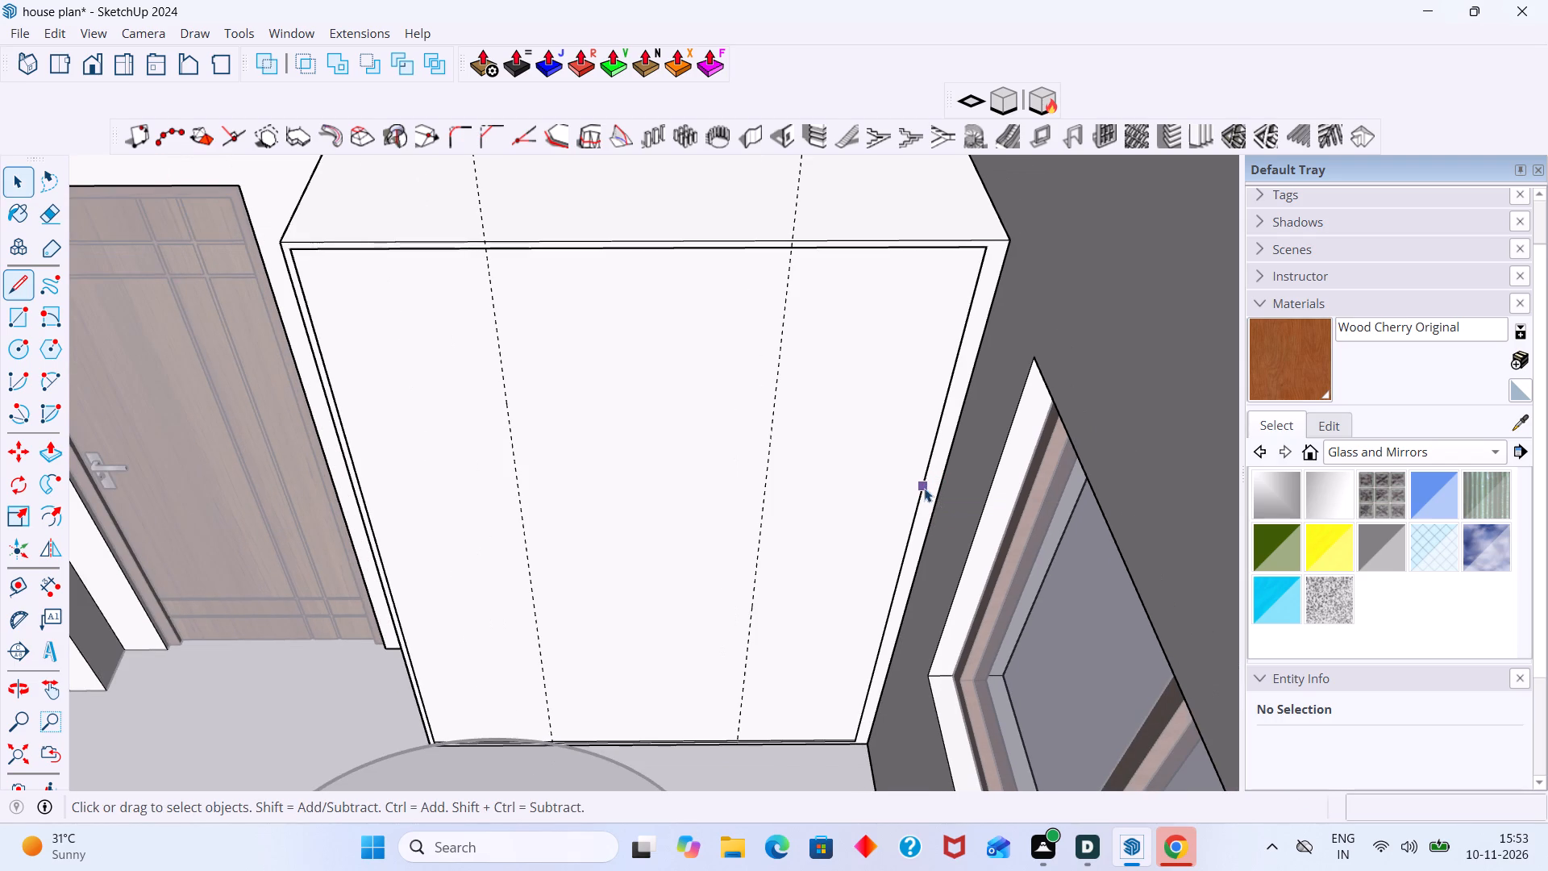
pyautogui.scroll(-6, 872, 464)
pyautogui.moveTo(854, 477); pyautogui.dragTo(1024, 448, button='middle')
pyautogui.scroll(5, 835, 331)
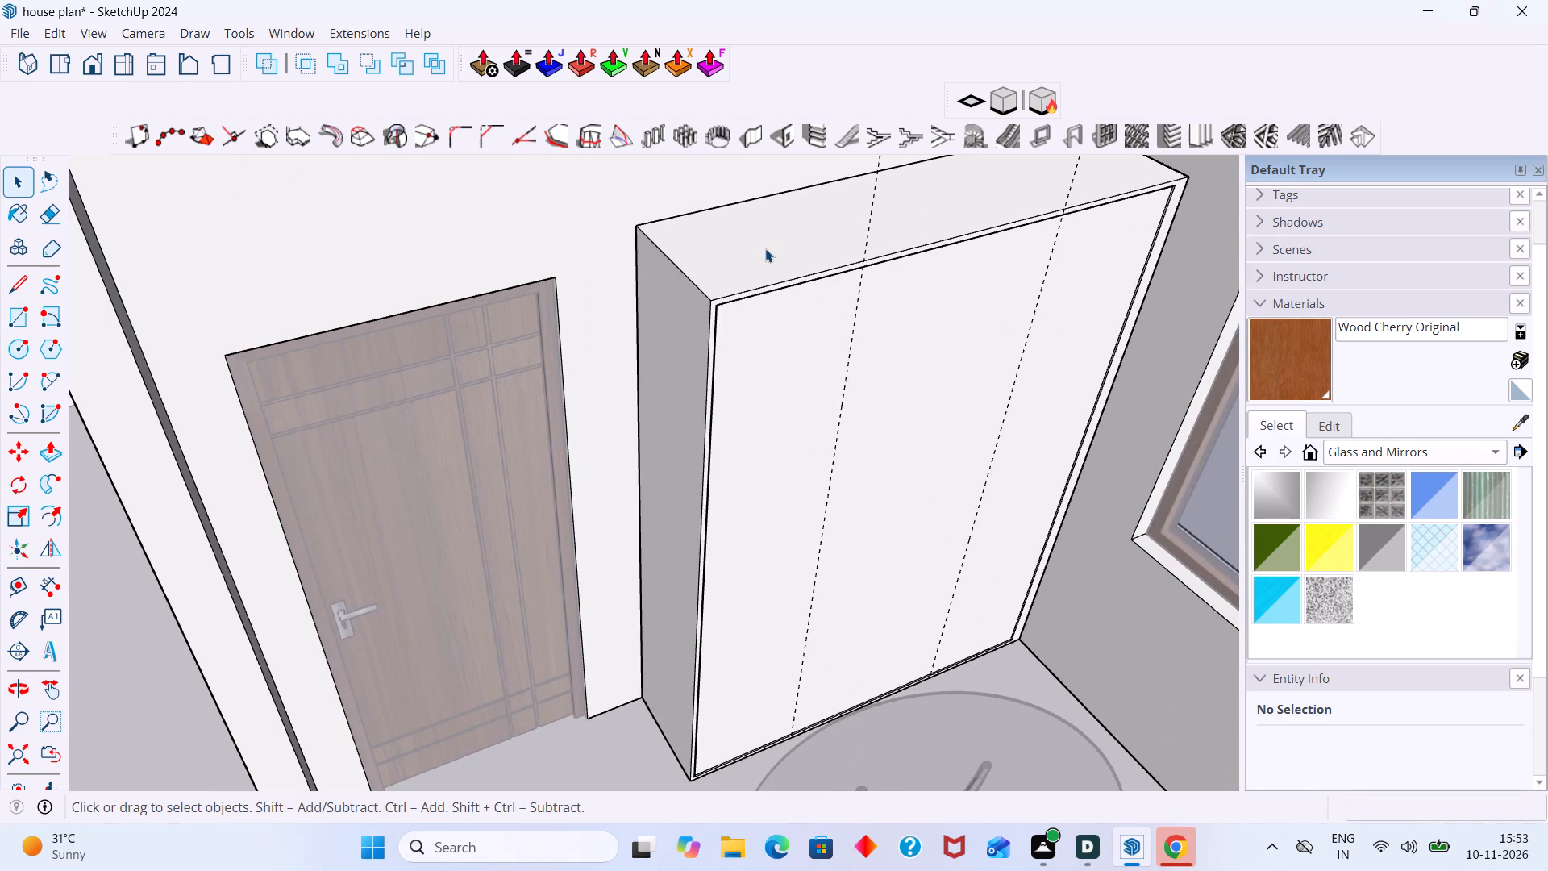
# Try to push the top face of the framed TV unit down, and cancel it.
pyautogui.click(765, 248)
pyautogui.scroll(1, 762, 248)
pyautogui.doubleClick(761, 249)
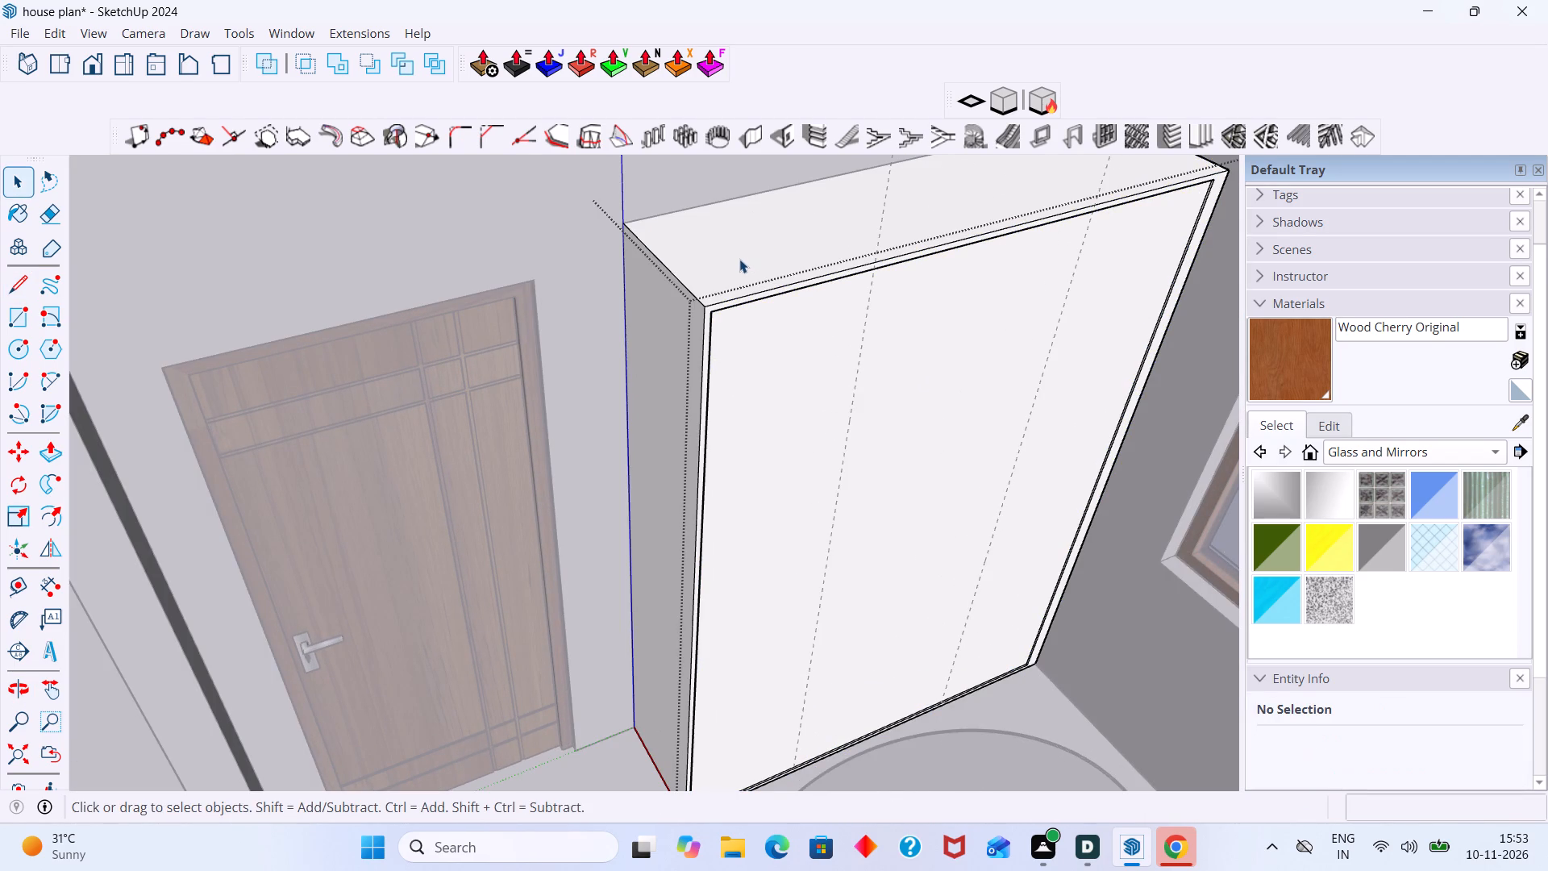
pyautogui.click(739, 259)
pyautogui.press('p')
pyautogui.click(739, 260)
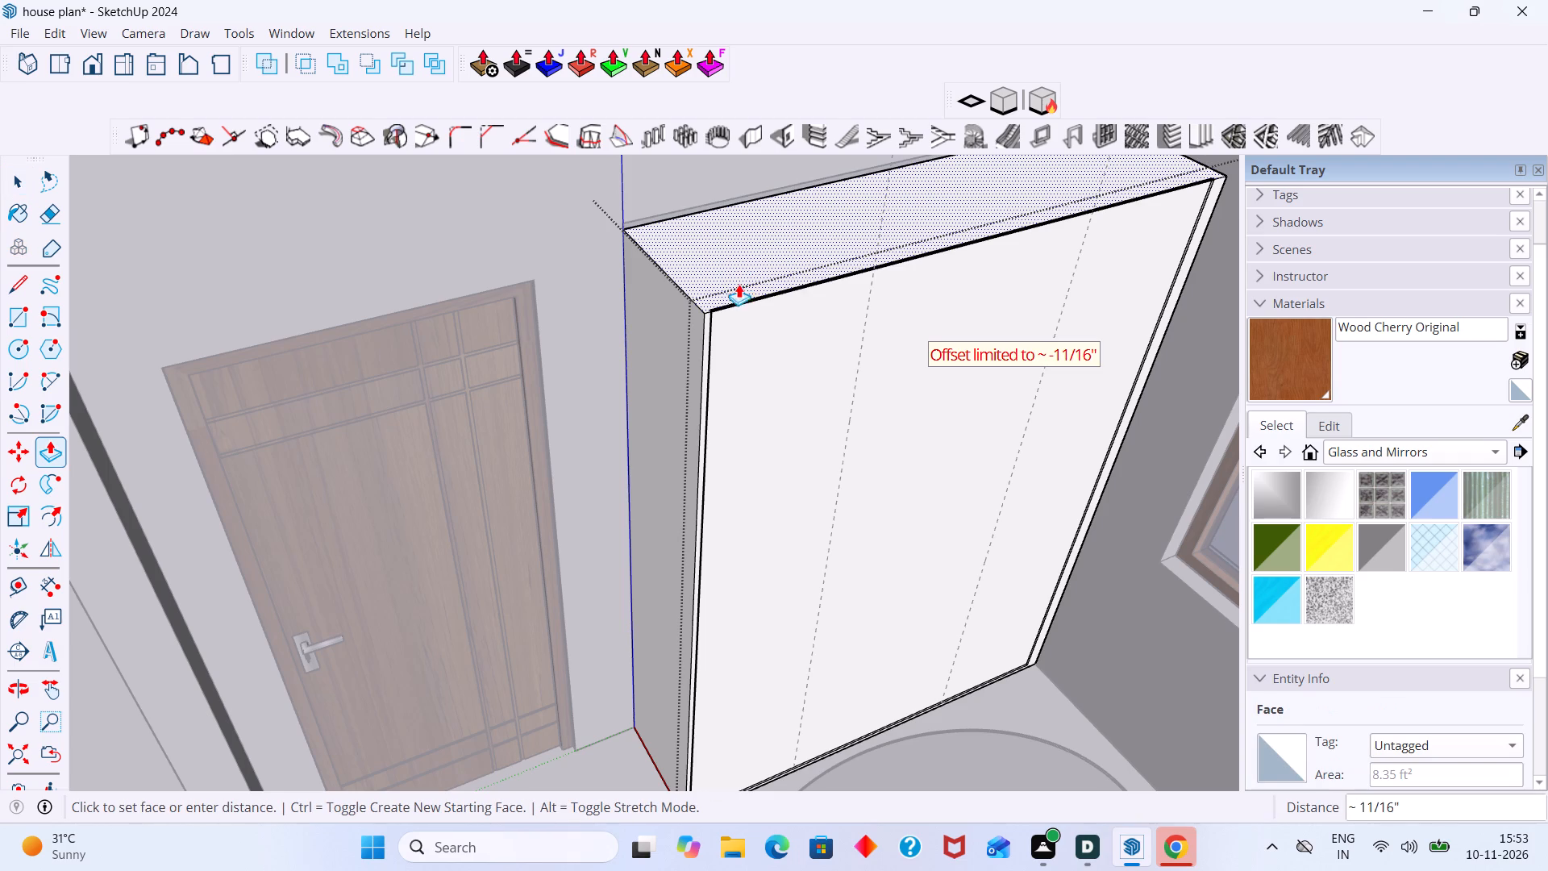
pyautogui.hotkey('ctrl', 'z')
# Undo the TV unit's guides and front frame edits back to a plain box, and leave its group.
pyautogui.hotkey('ctrl', 'z')
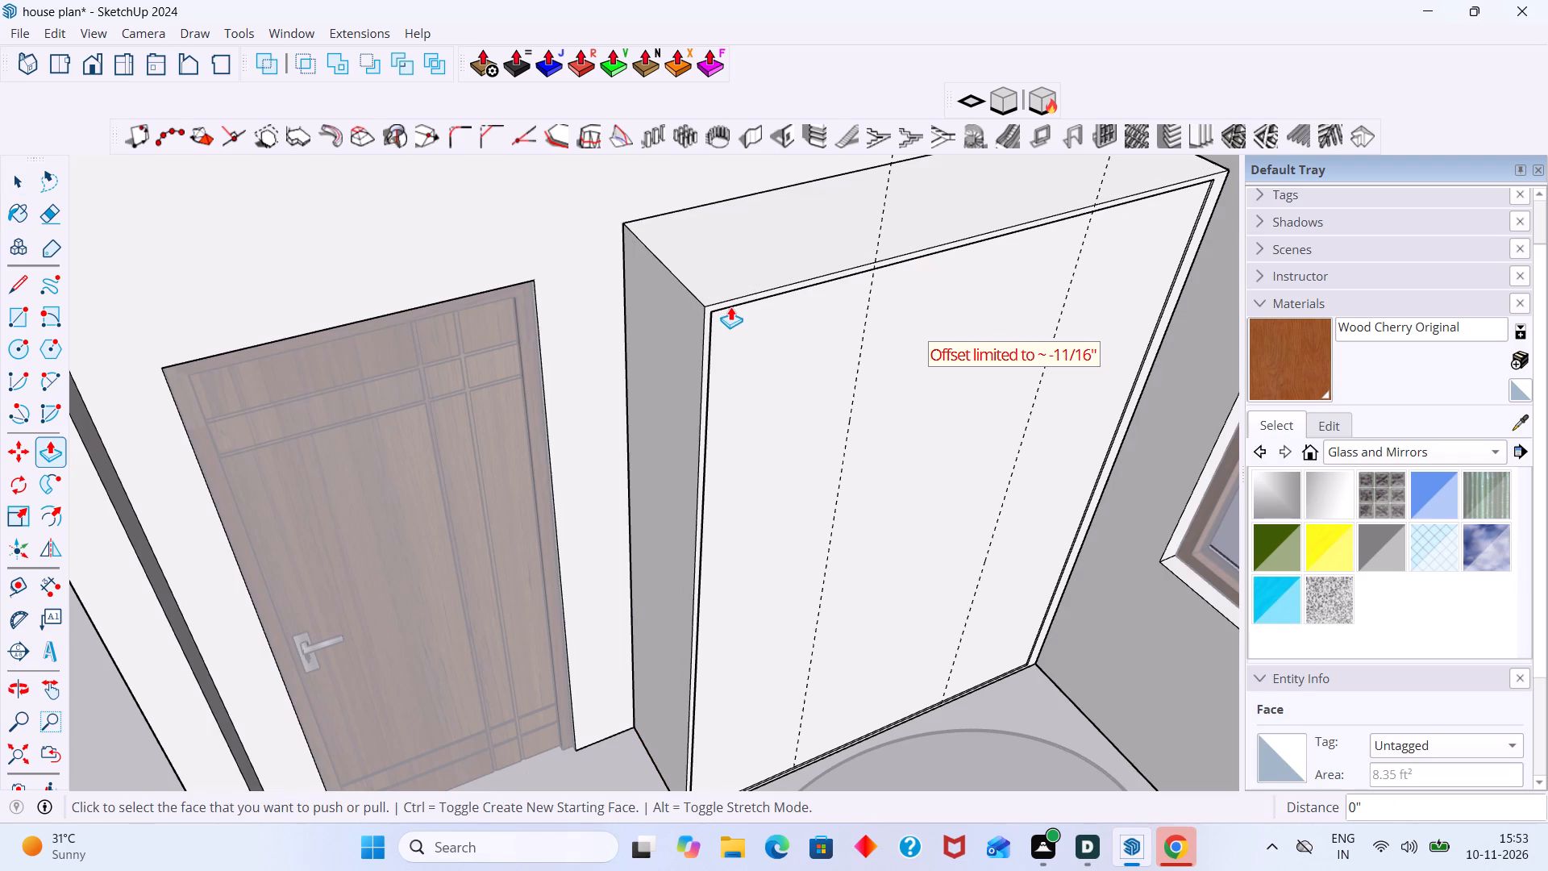
pyautogui.hotkey('ctrl', 'z')
pyautogui.hotkey('ctrl', 'z')
pyautogui.hotkey('ctrl', 'z')
pyautogui.hotkey('ctrl', 'z')
pyautogui.hotkey('ctrl', 'z')
pyautogui.hotkey('ctrl', 'z')
pyautogui.hotkey('ctrl', 'z')
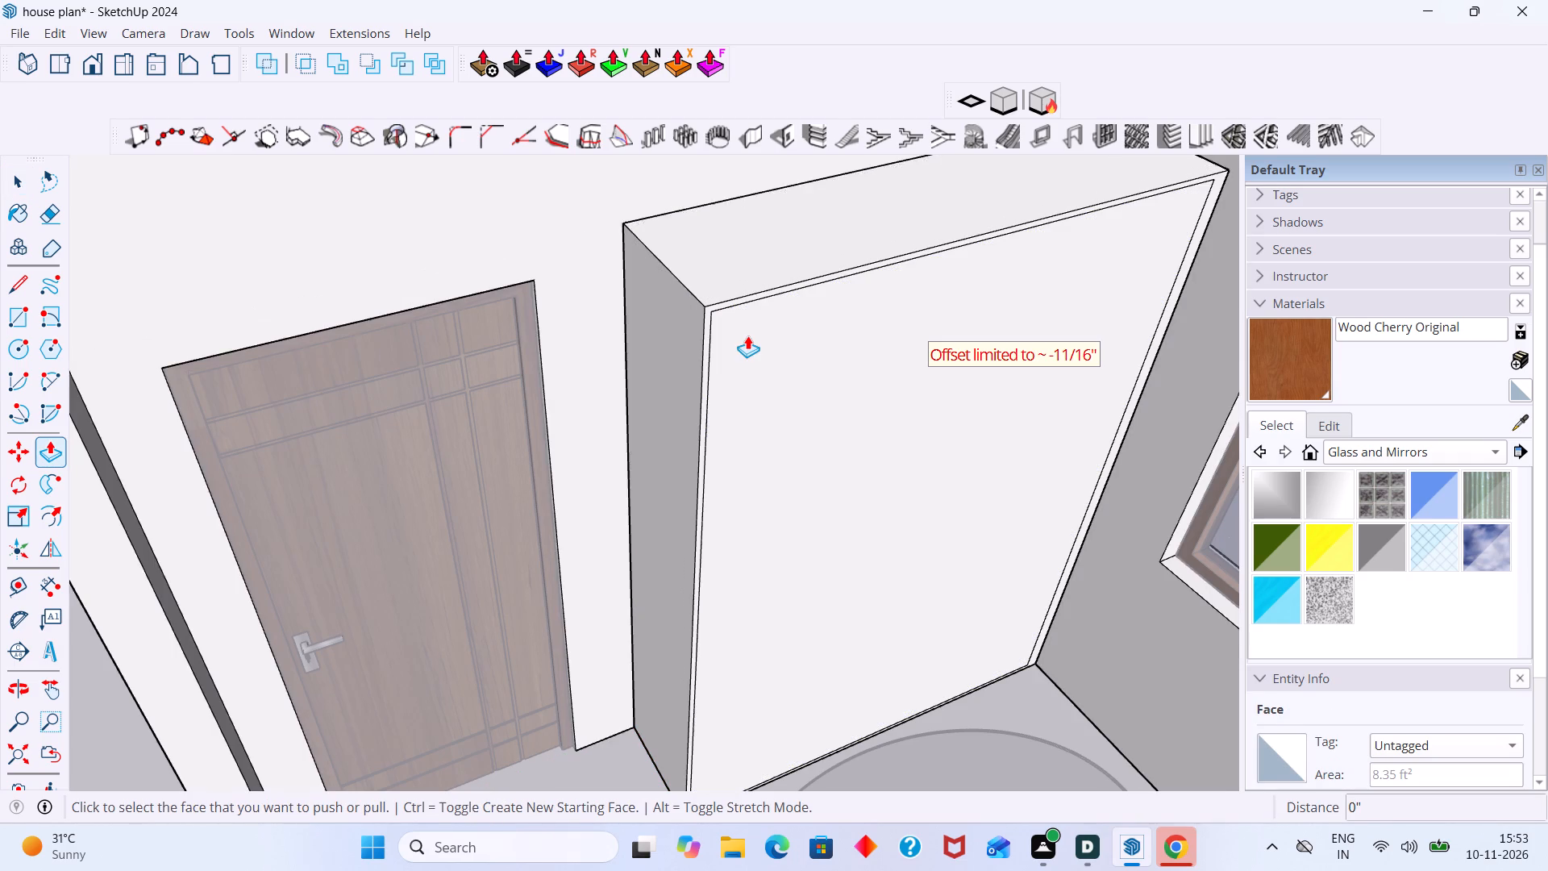
pyautogui.hotkey('ctrl', 'z')
pyautogui.hotkey('ctrl', 'z')
pyautogui.hotkey('ctrl', 'z')
pyautogui.hotkey('ctrl', 'z')
pyautogui.hotkey('ctrl', 'z')
pyautogui.hotkey('ctrl', 'z')
pyautogui.hotkey('ctrl', 'z')
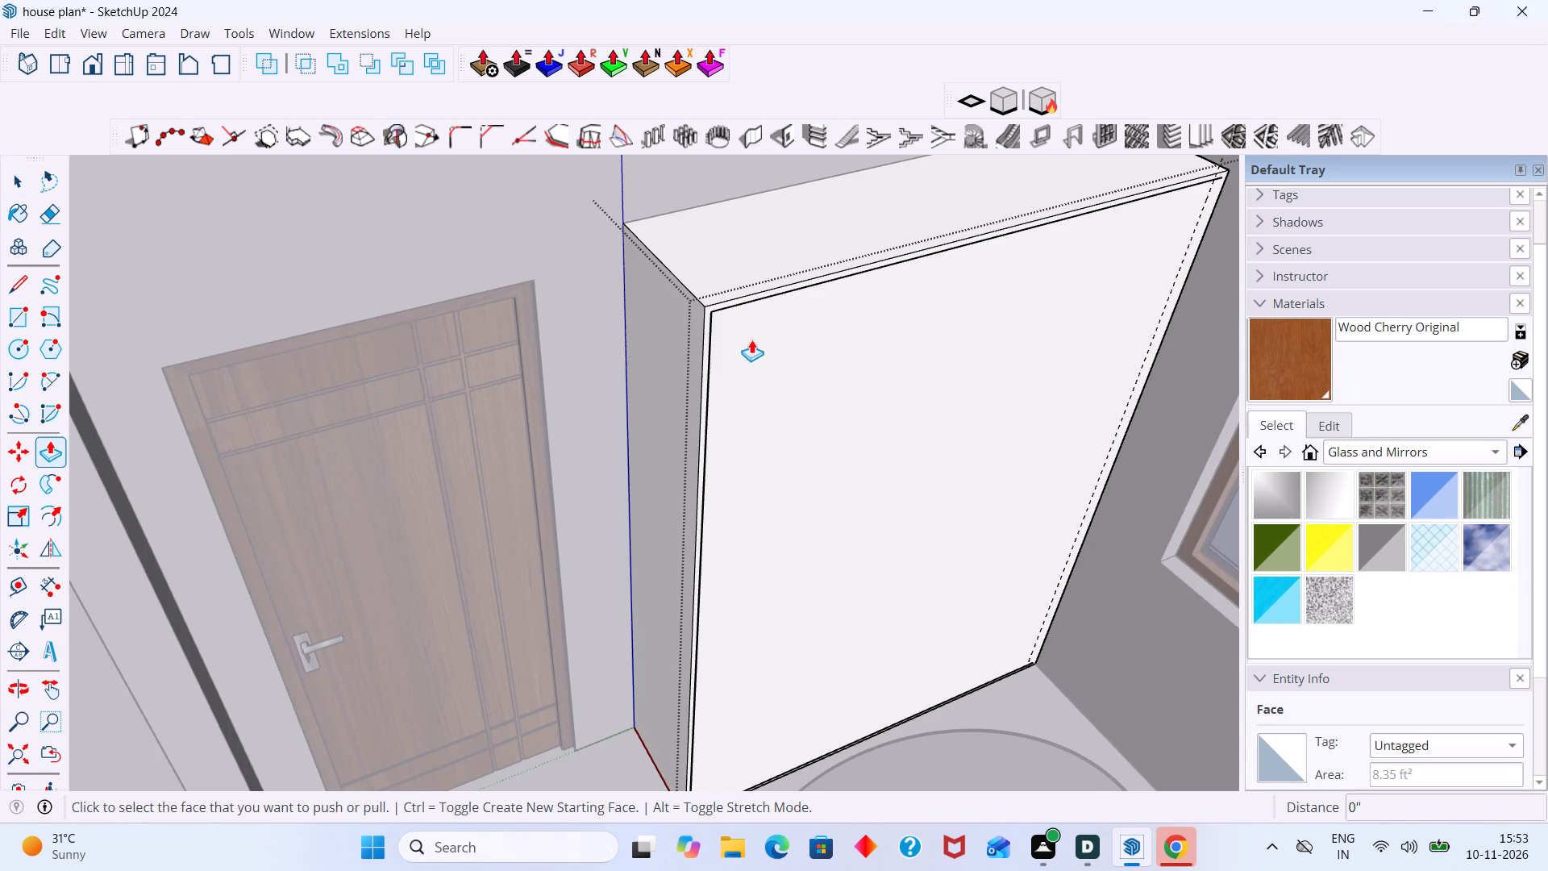
pyautogui.hotkey('ctrl', 'z')
pyautogui.hotkey('ctrl', 'z')
pyautogui.press('space')
pyautogui.scroll(-2, 814, 361)
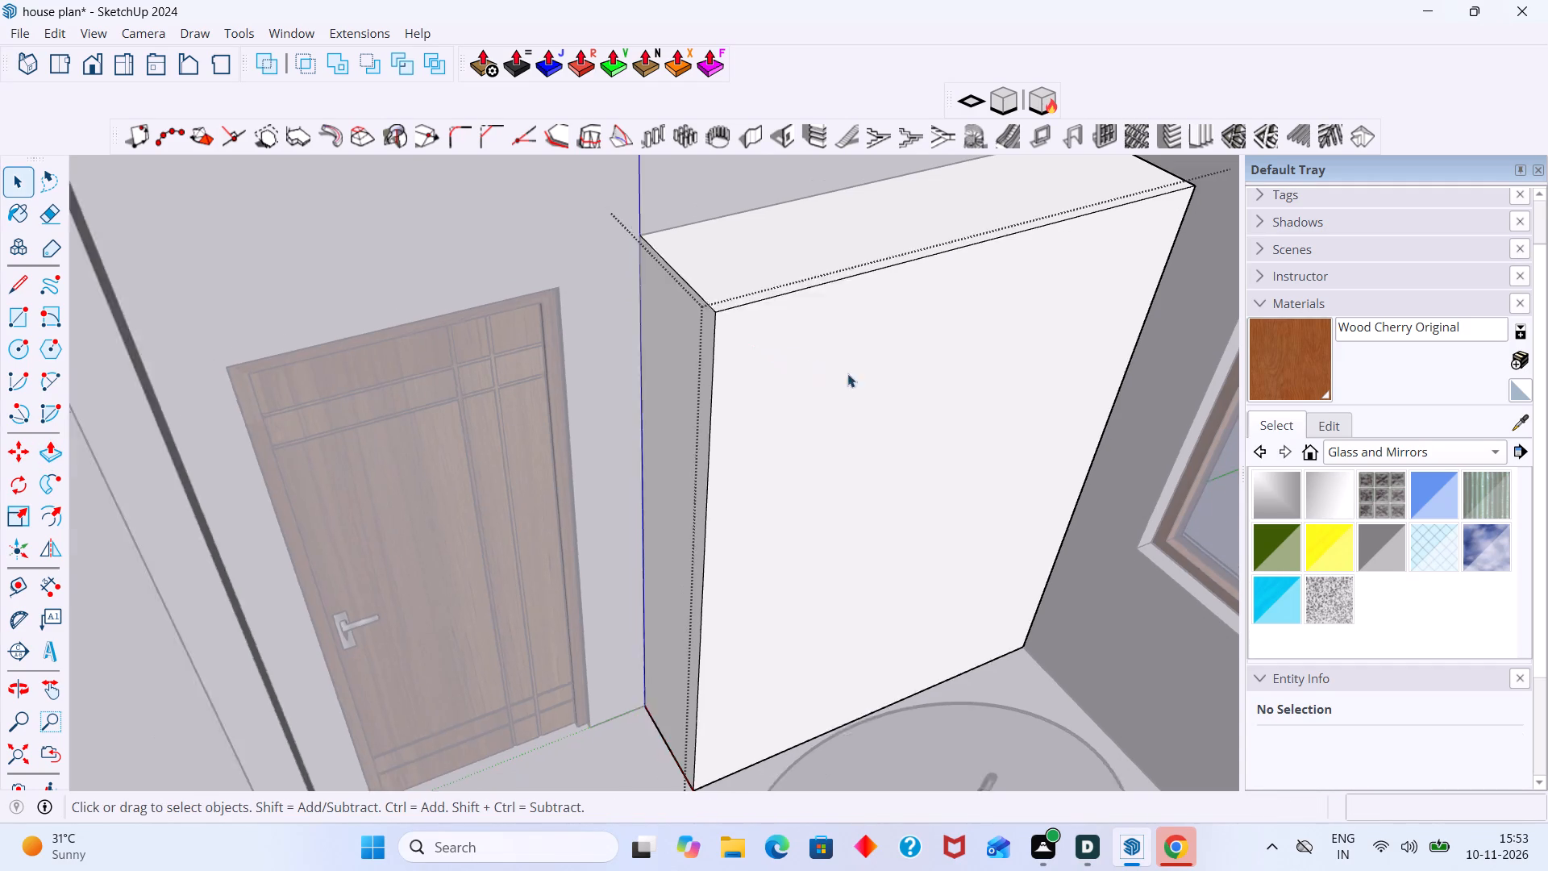
pyautogui.scroll(-11, 847, 373)
pyautogui.click(1126, 214)
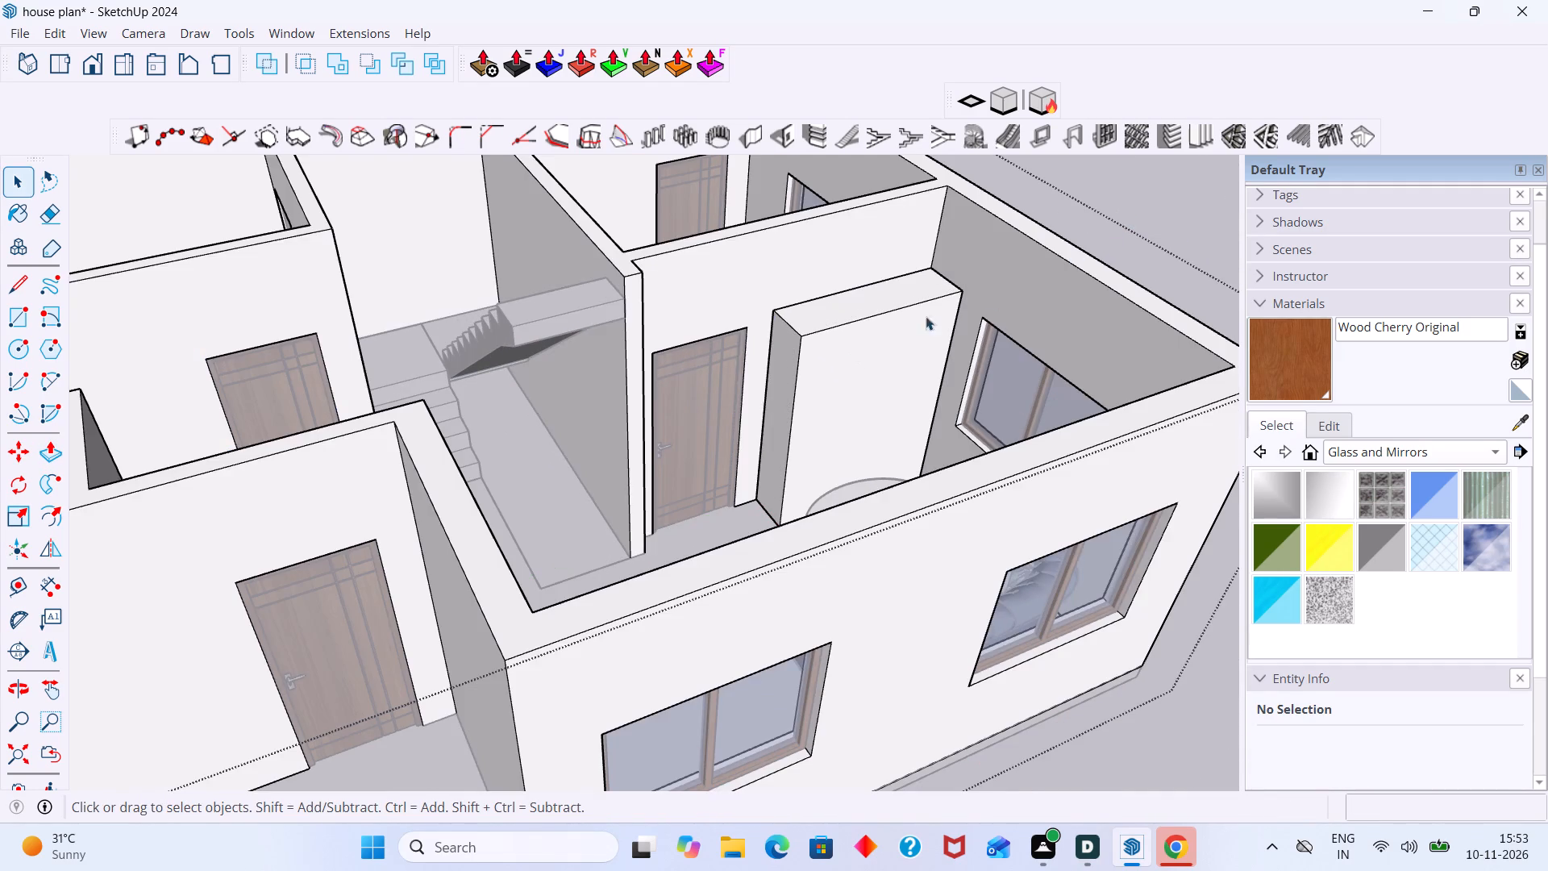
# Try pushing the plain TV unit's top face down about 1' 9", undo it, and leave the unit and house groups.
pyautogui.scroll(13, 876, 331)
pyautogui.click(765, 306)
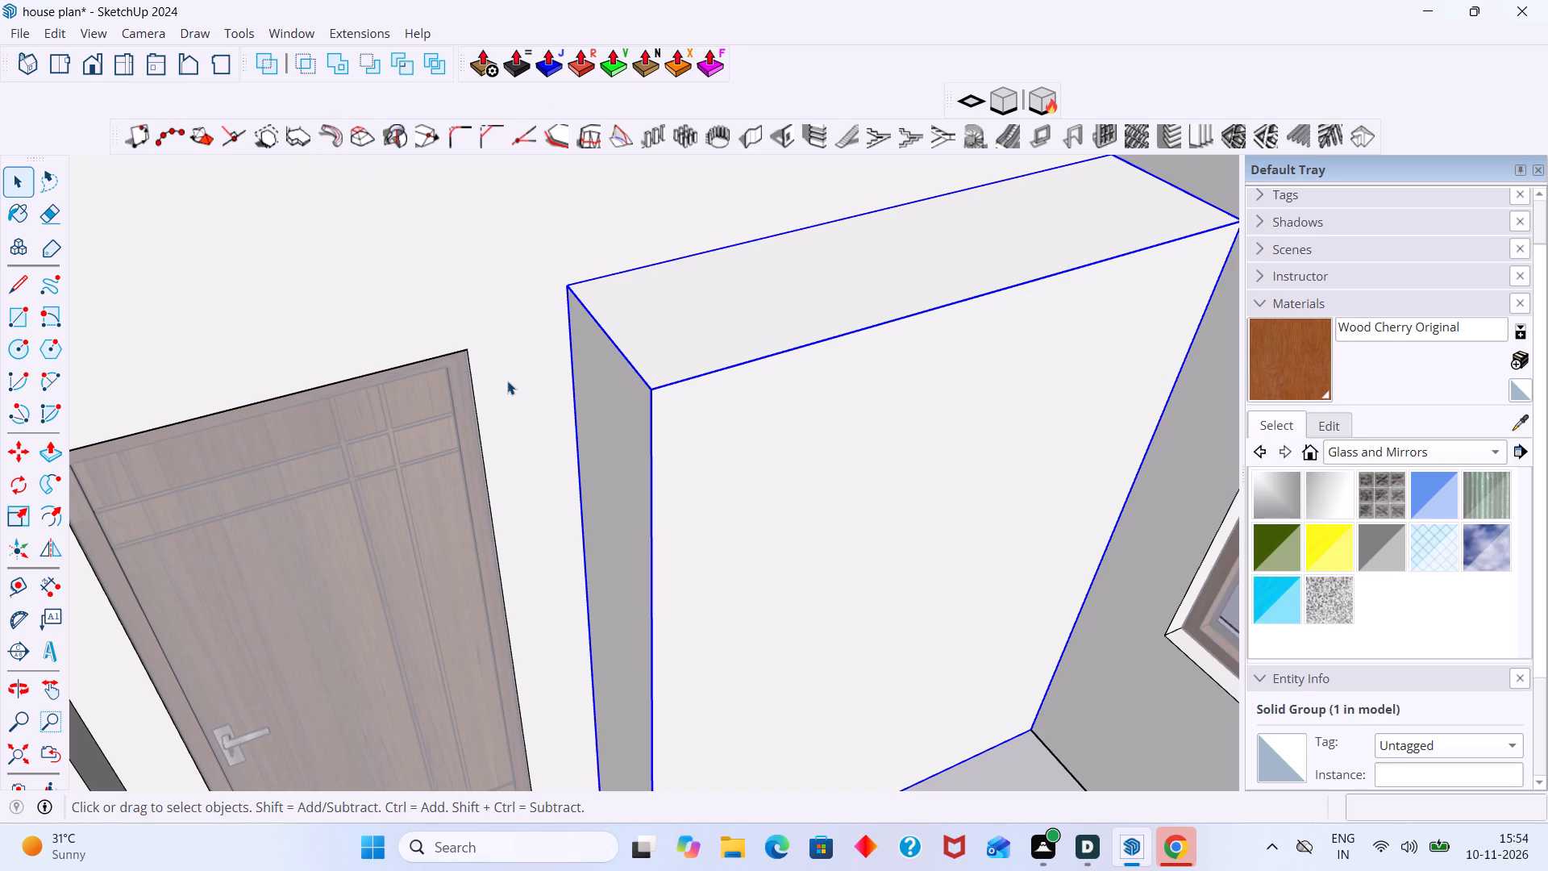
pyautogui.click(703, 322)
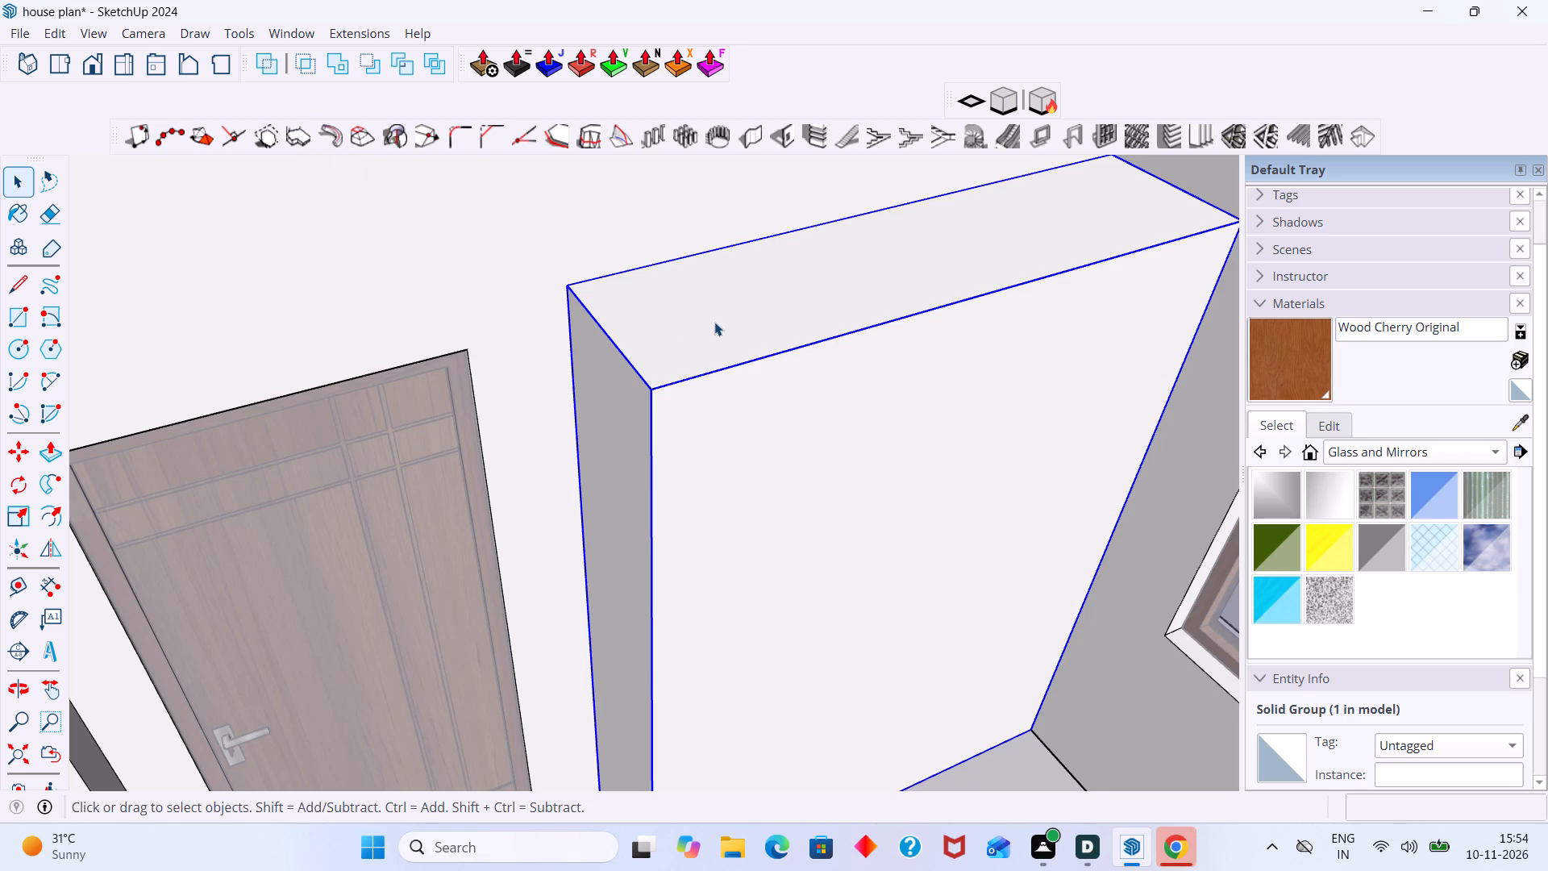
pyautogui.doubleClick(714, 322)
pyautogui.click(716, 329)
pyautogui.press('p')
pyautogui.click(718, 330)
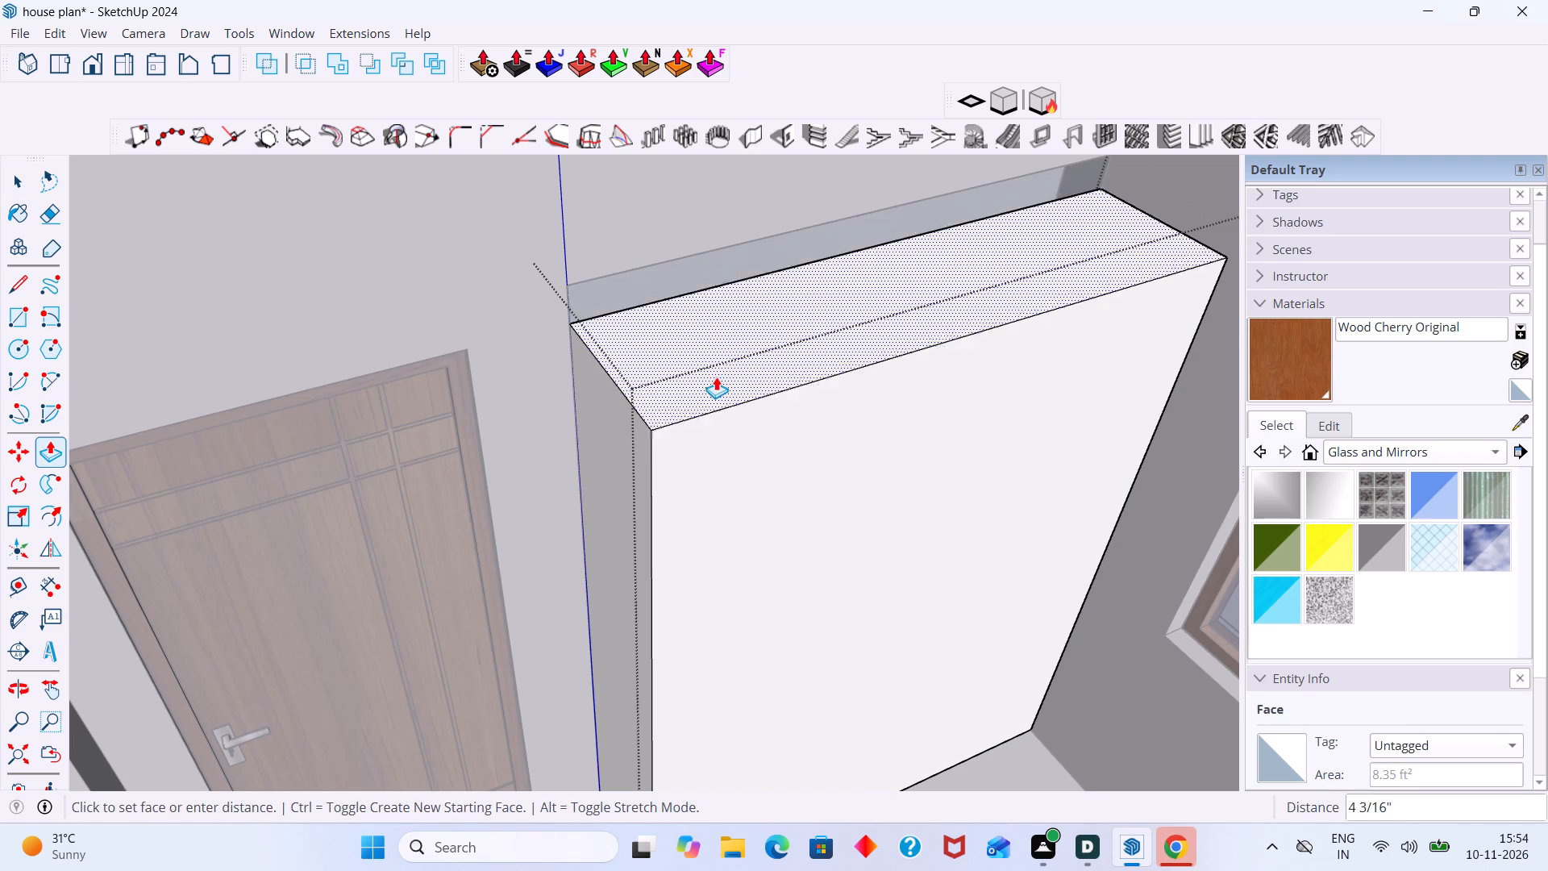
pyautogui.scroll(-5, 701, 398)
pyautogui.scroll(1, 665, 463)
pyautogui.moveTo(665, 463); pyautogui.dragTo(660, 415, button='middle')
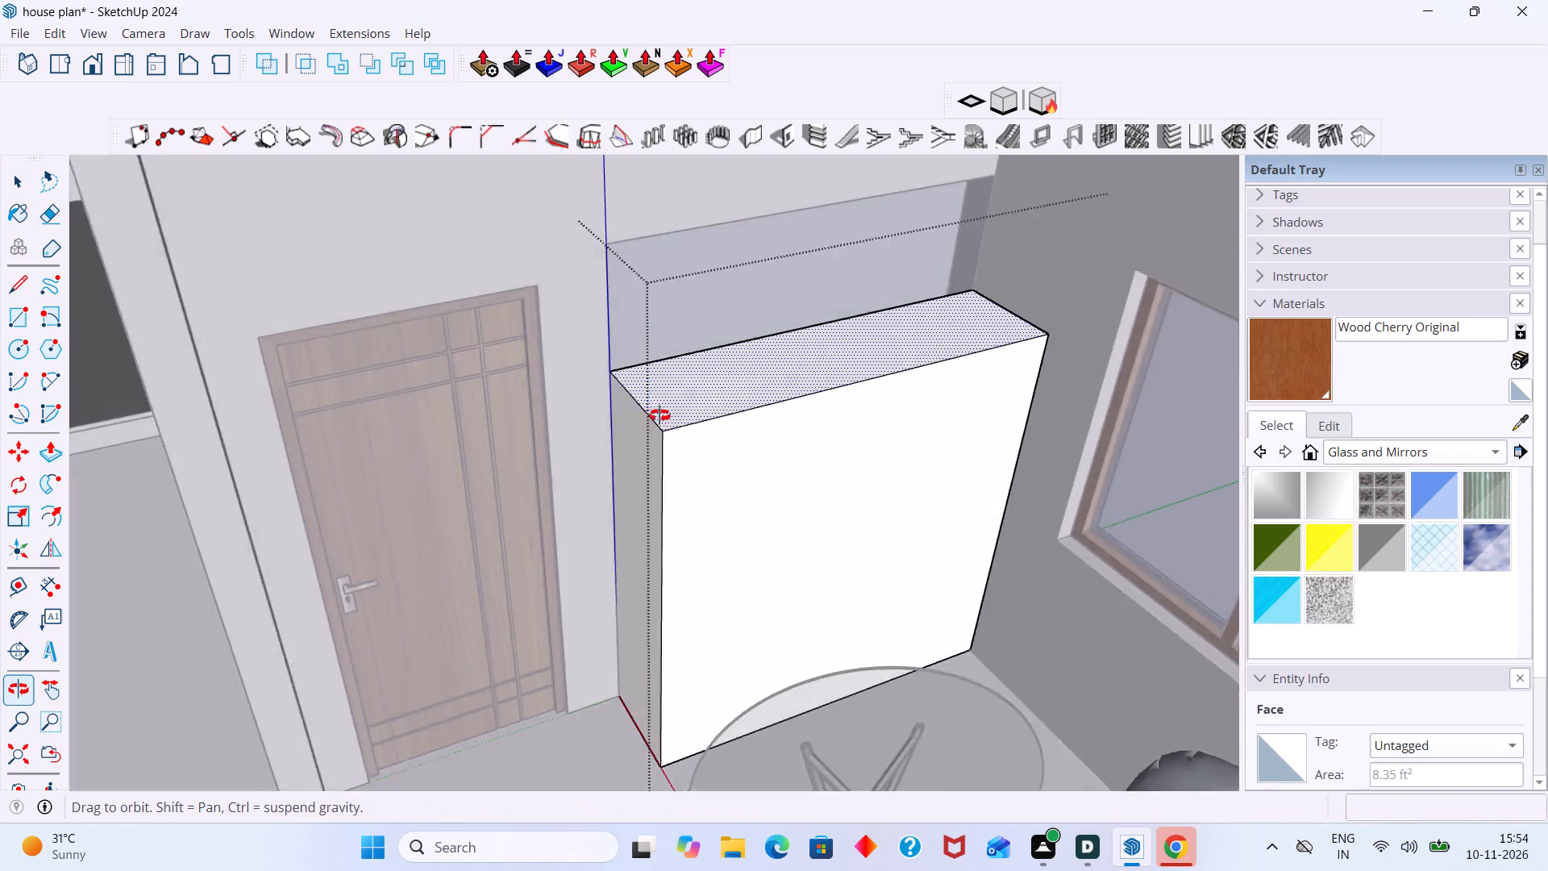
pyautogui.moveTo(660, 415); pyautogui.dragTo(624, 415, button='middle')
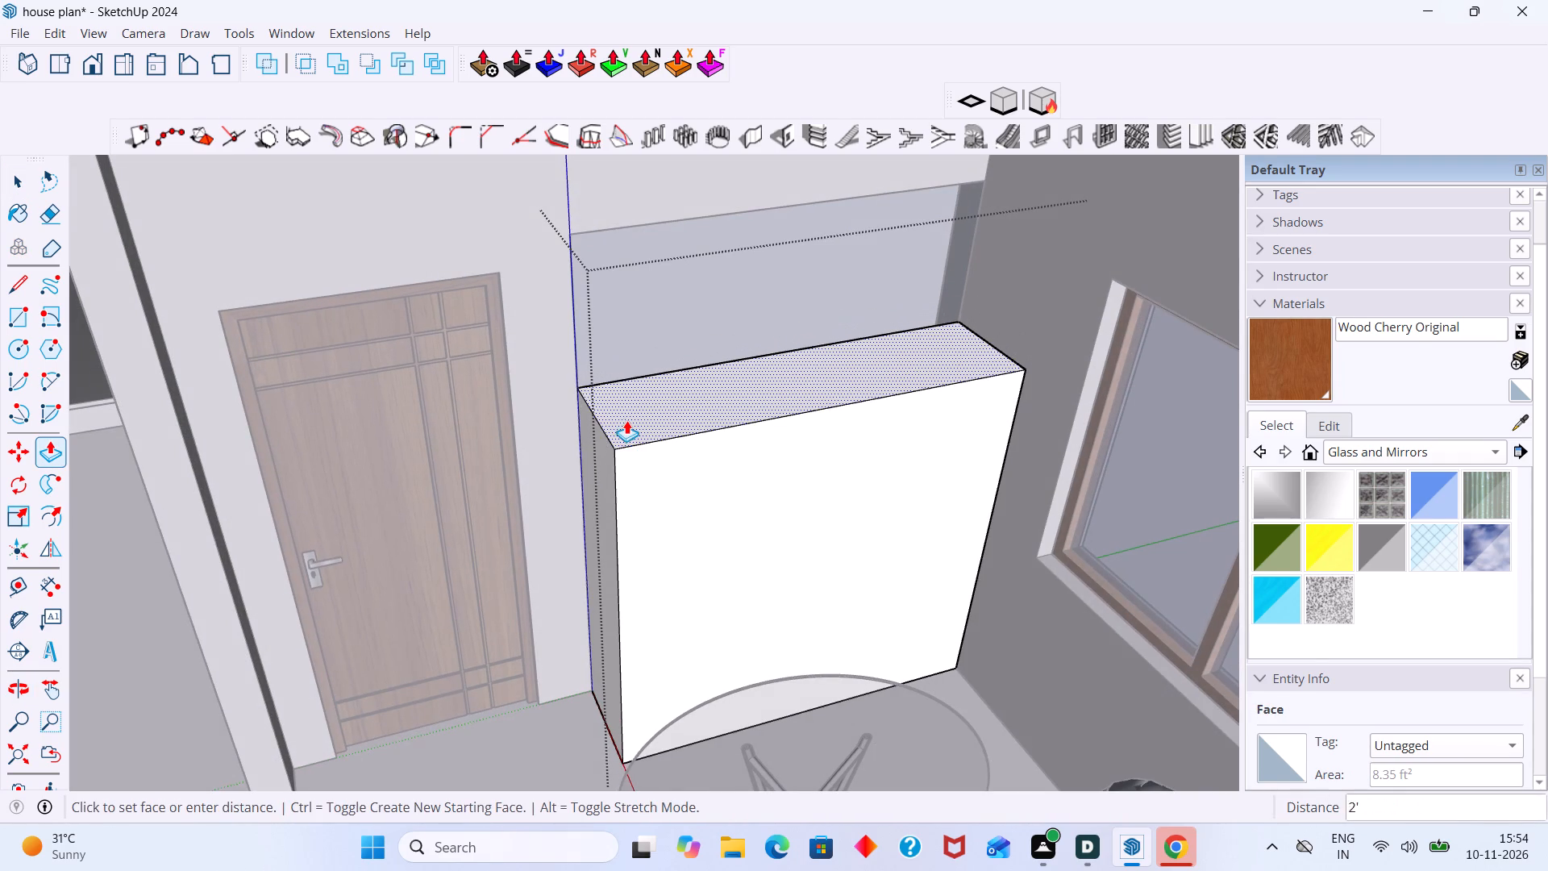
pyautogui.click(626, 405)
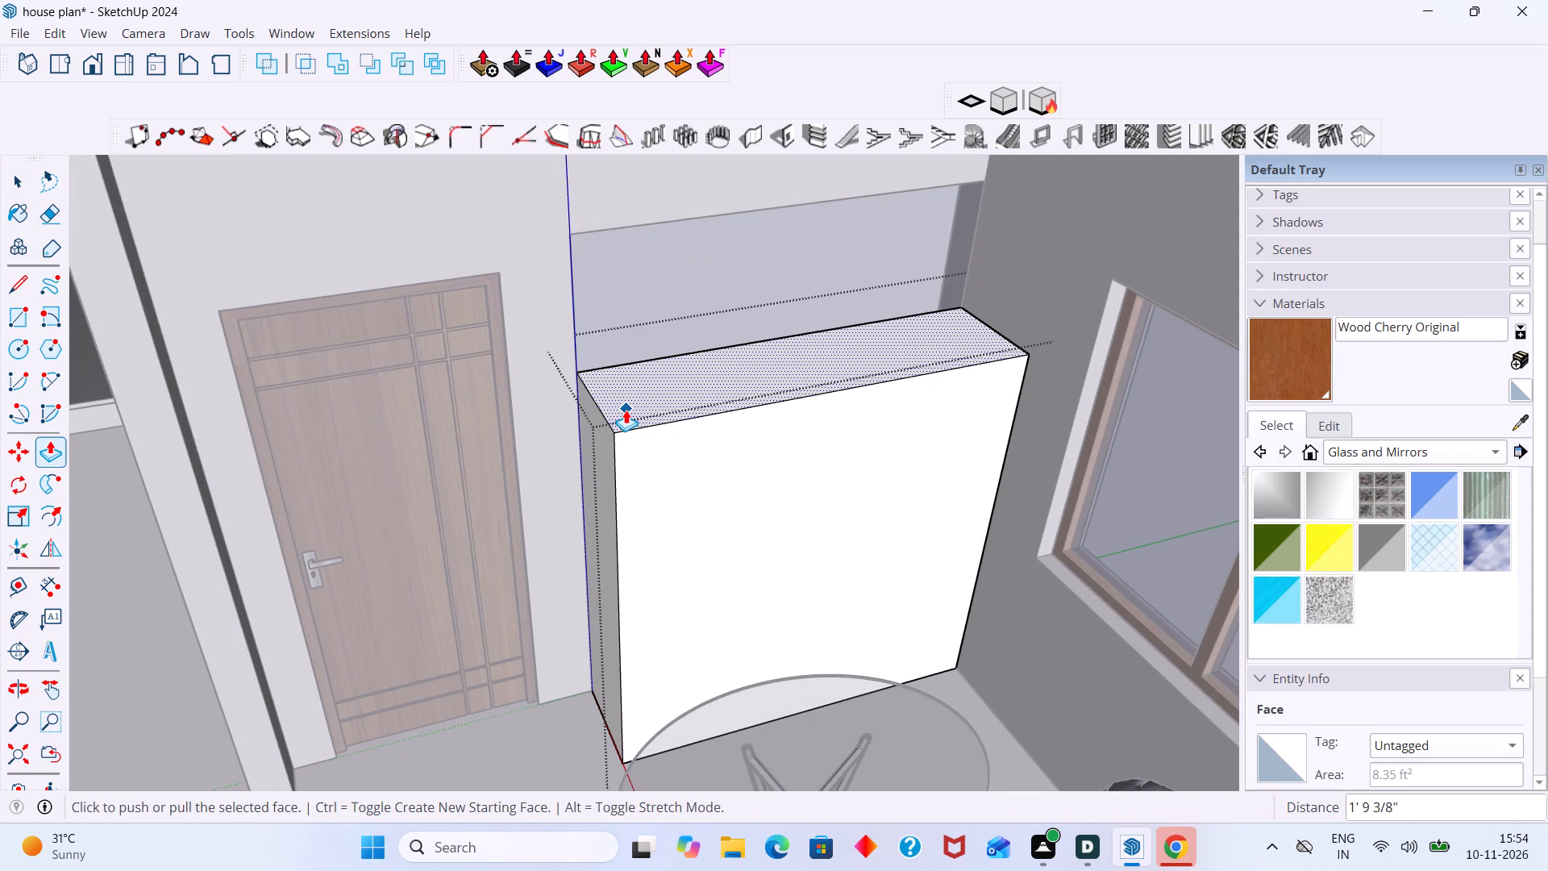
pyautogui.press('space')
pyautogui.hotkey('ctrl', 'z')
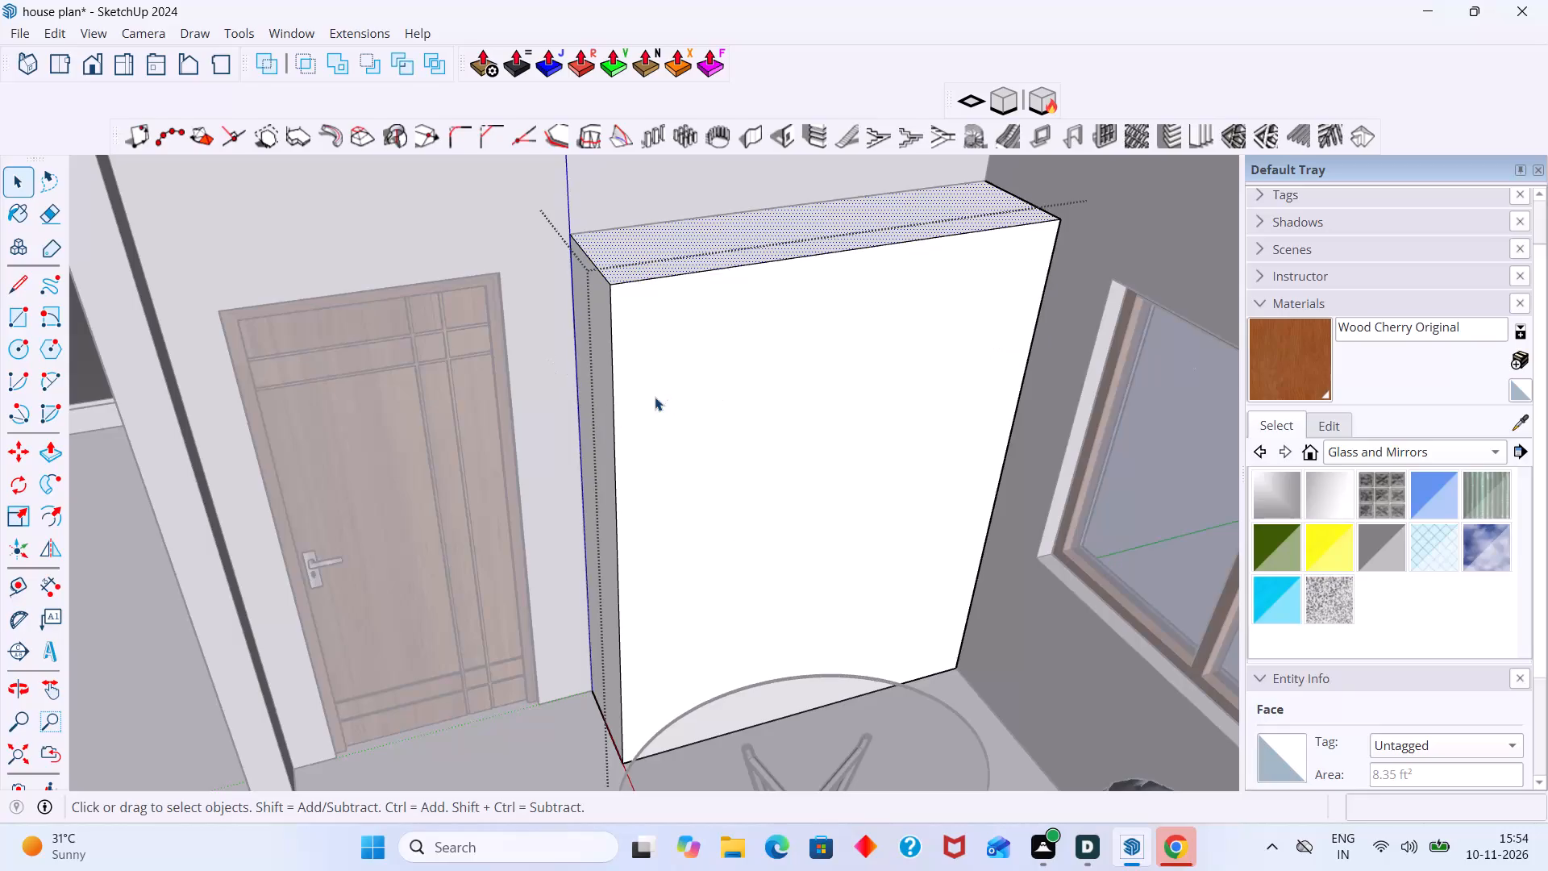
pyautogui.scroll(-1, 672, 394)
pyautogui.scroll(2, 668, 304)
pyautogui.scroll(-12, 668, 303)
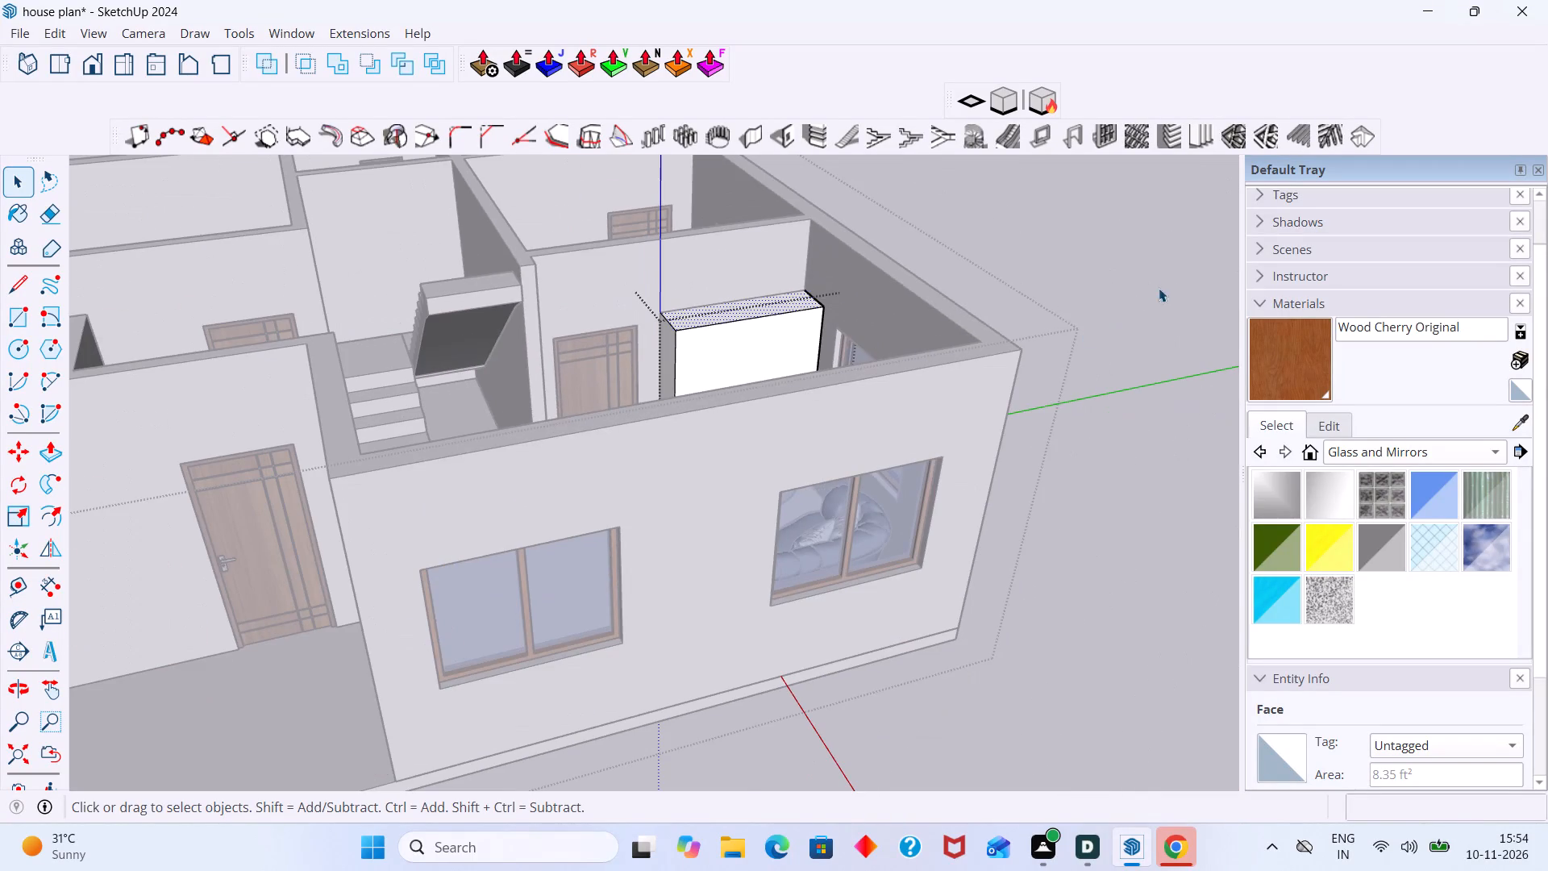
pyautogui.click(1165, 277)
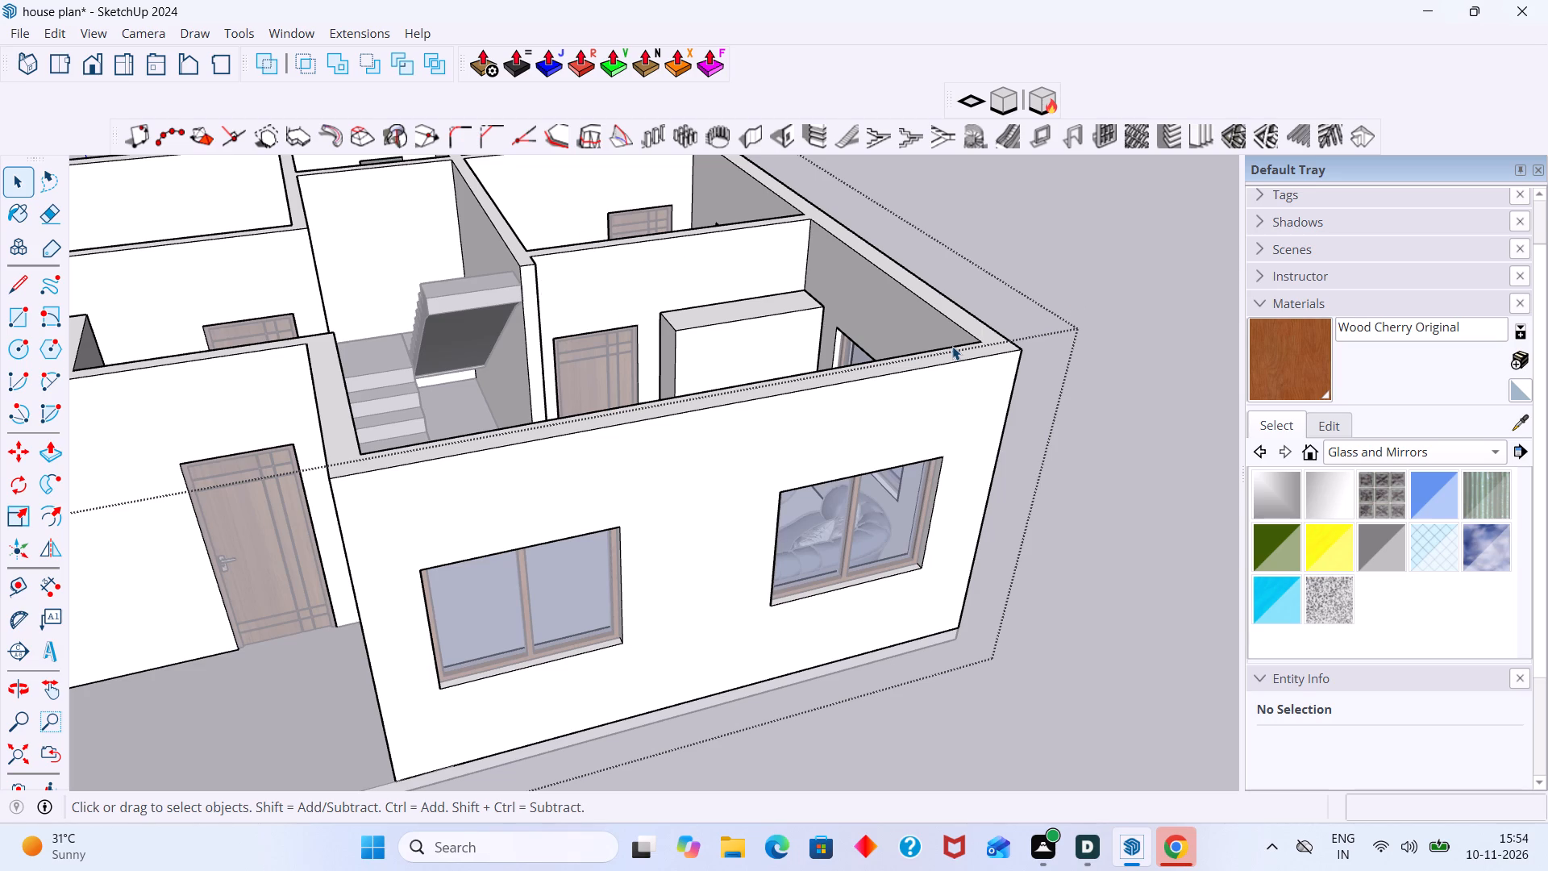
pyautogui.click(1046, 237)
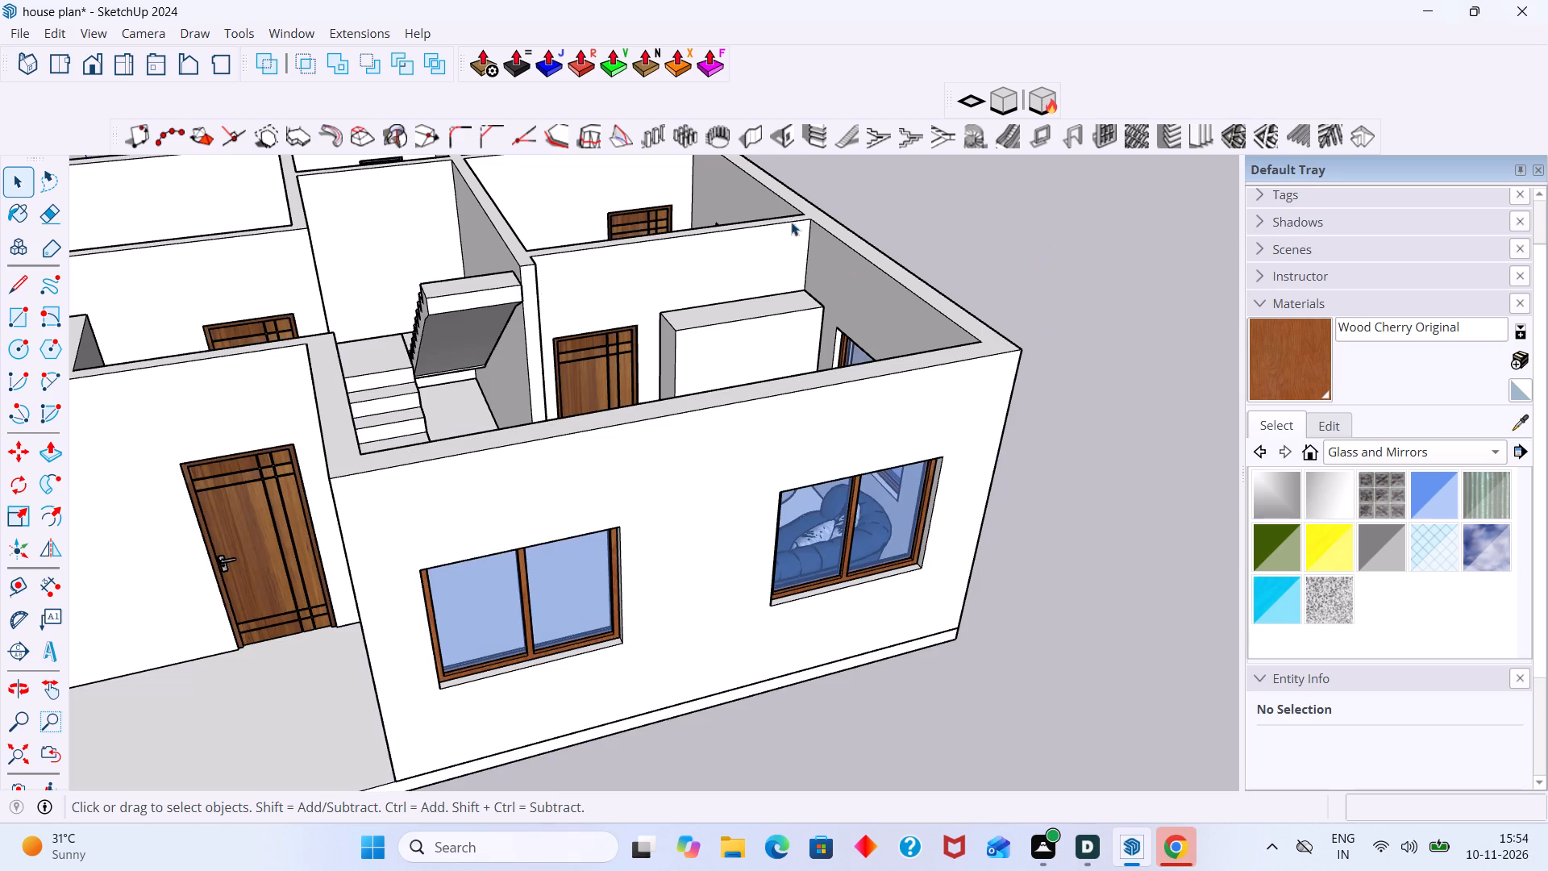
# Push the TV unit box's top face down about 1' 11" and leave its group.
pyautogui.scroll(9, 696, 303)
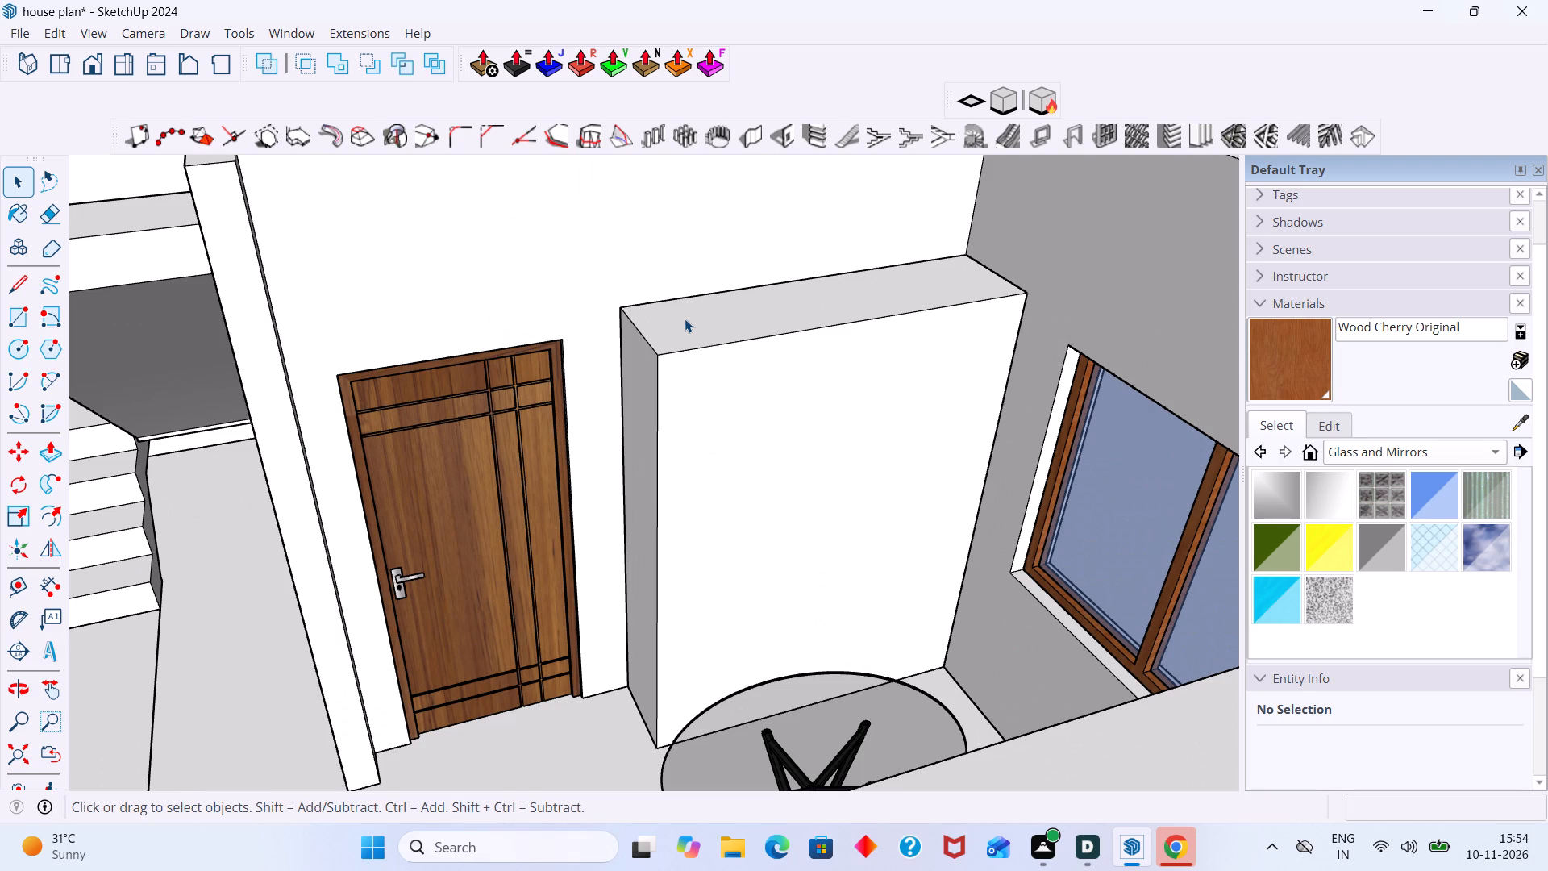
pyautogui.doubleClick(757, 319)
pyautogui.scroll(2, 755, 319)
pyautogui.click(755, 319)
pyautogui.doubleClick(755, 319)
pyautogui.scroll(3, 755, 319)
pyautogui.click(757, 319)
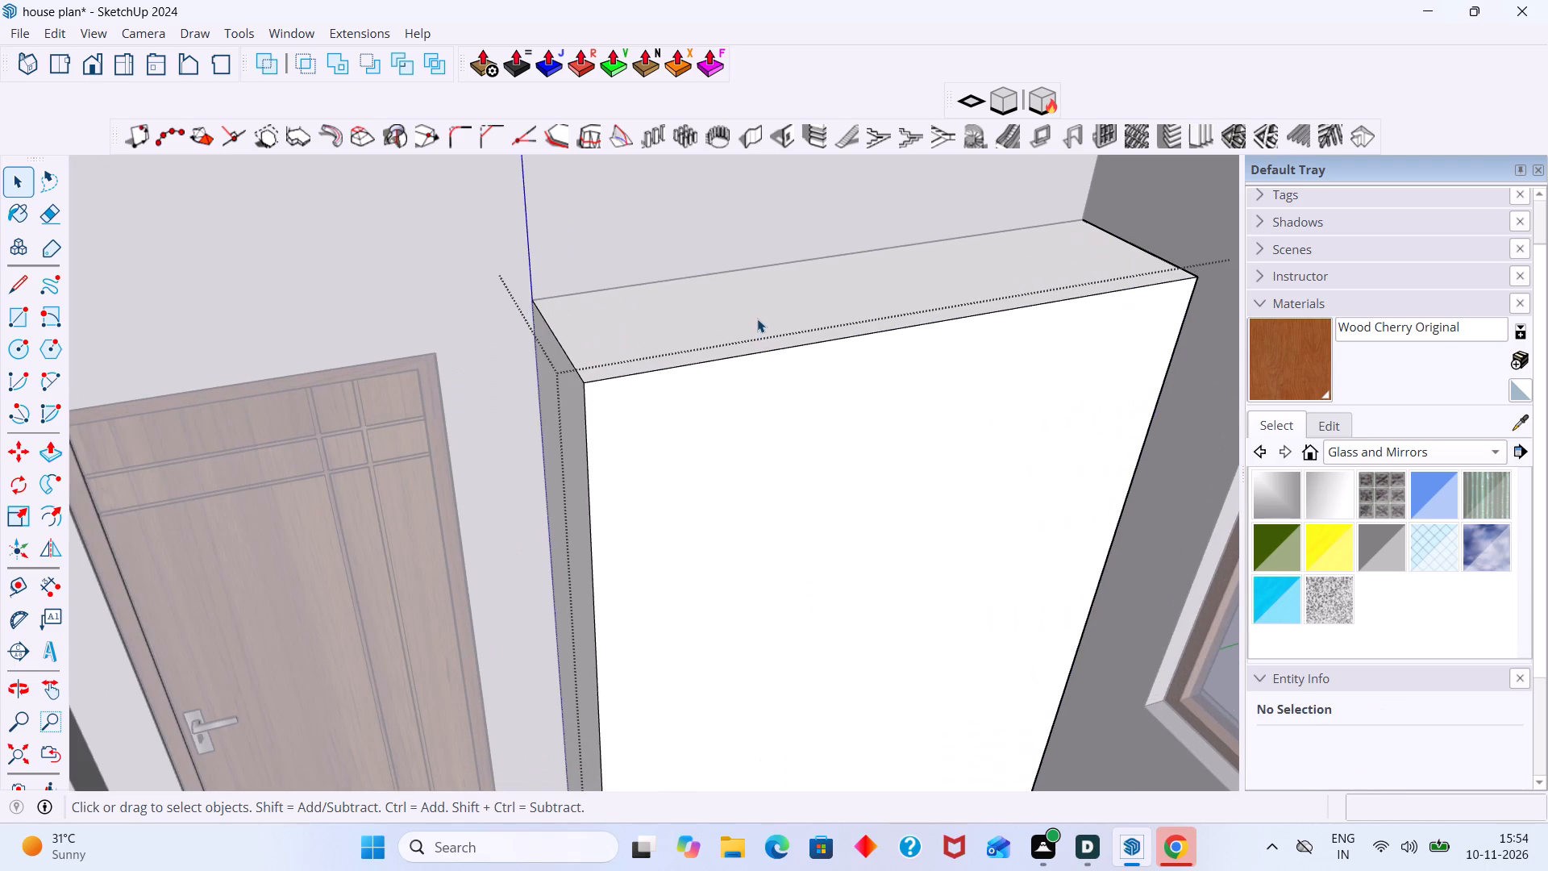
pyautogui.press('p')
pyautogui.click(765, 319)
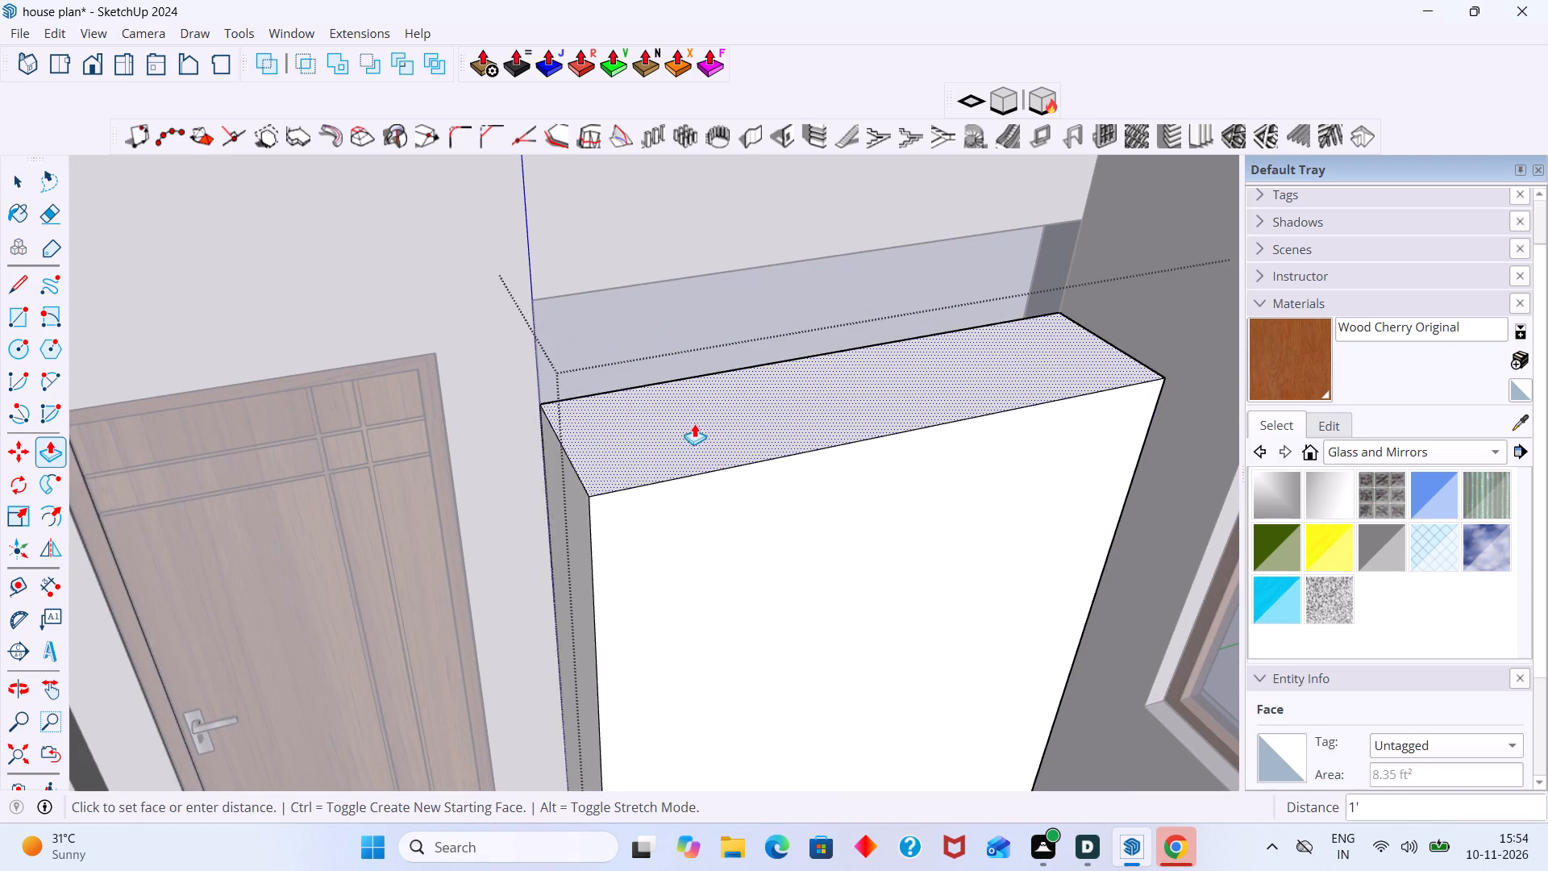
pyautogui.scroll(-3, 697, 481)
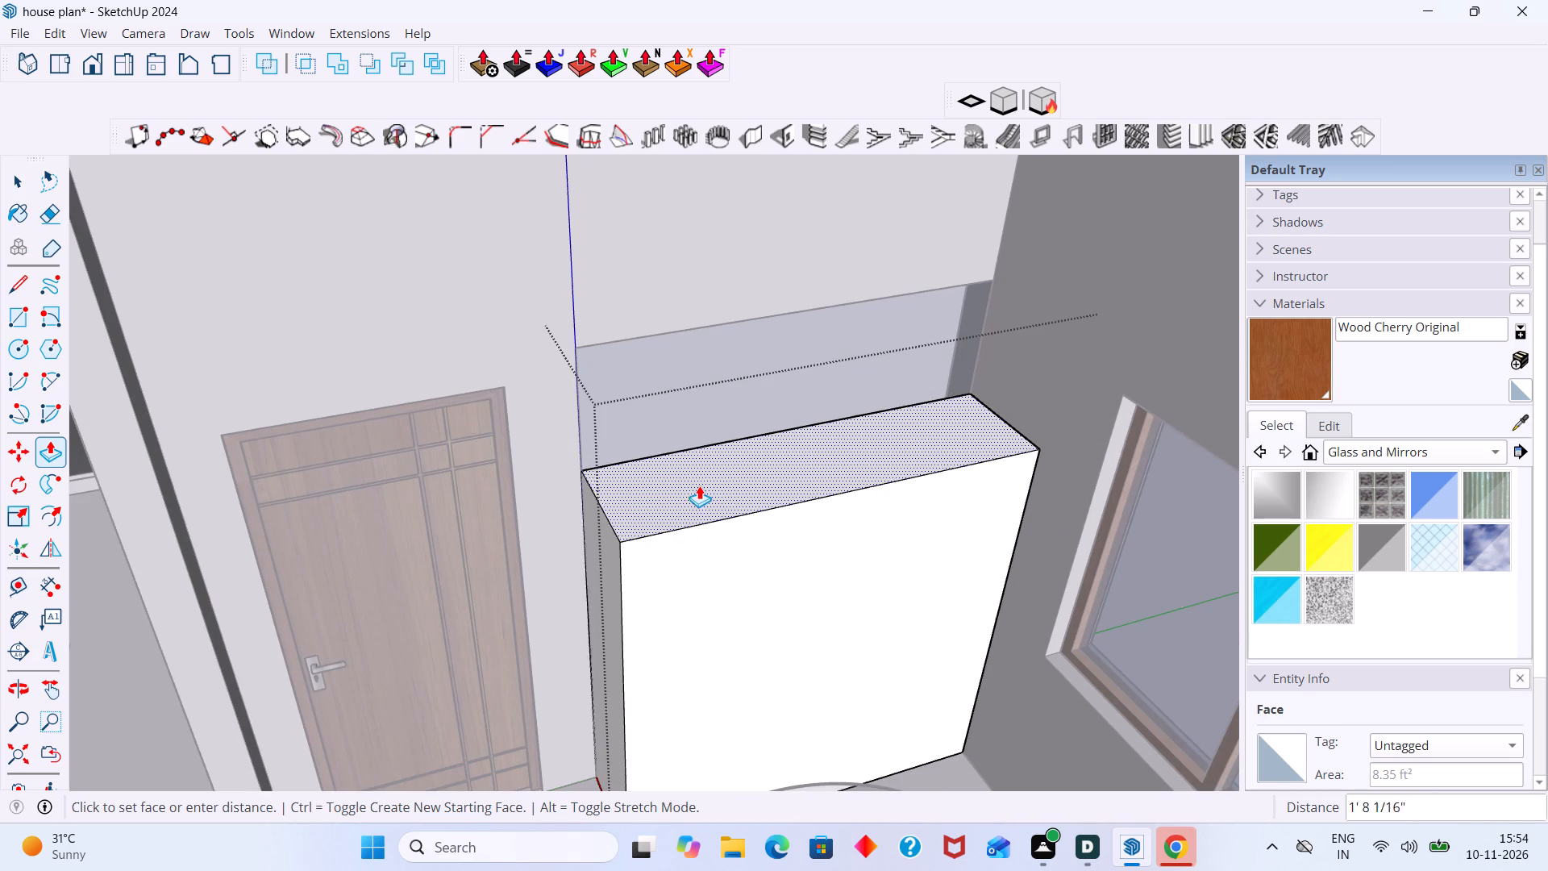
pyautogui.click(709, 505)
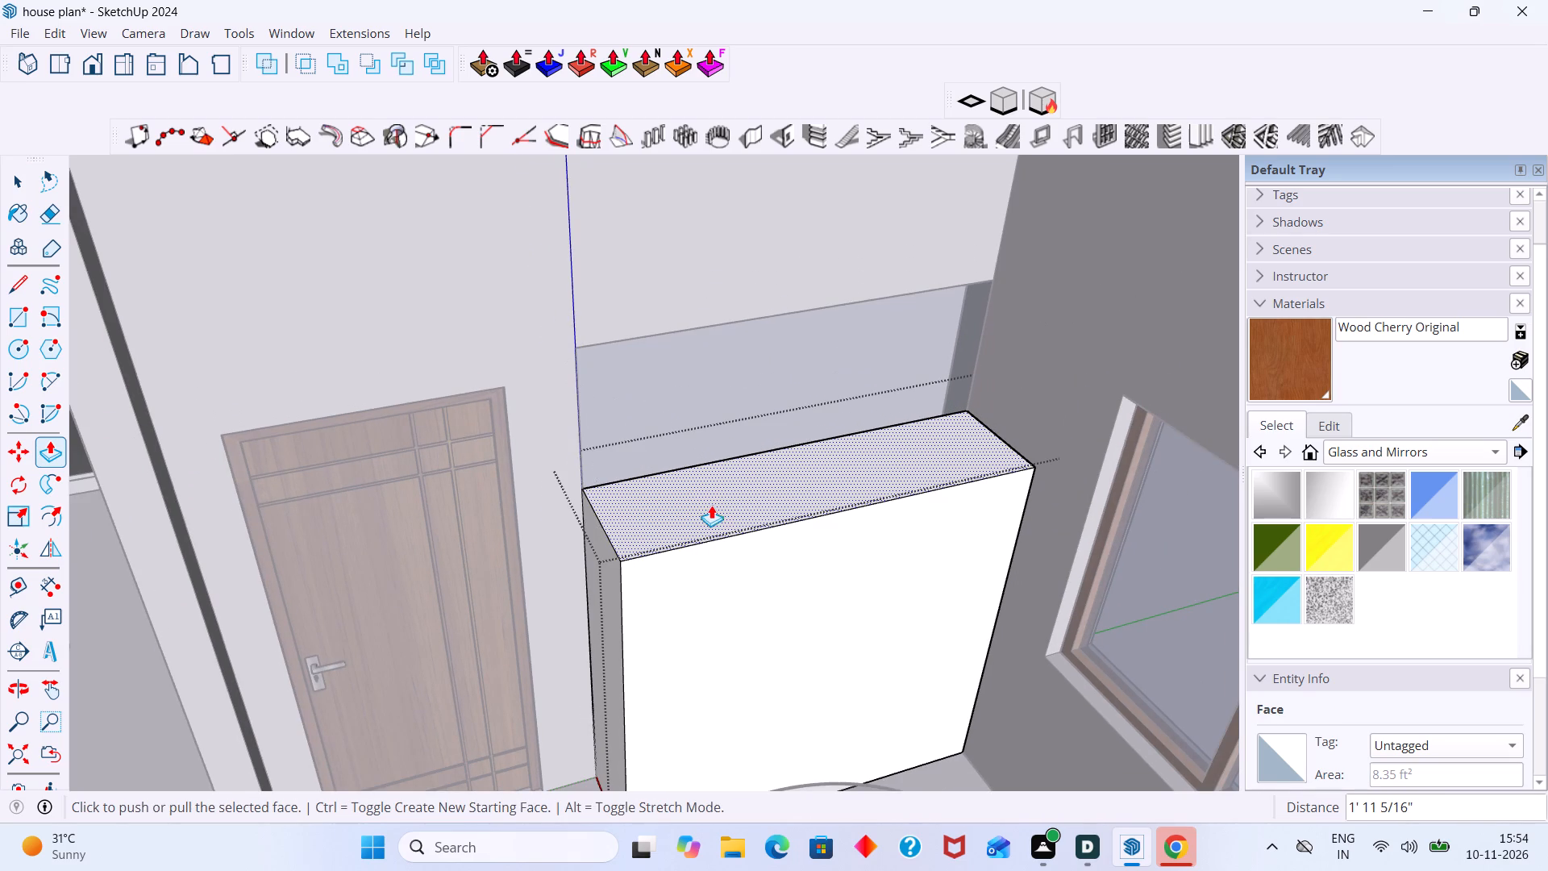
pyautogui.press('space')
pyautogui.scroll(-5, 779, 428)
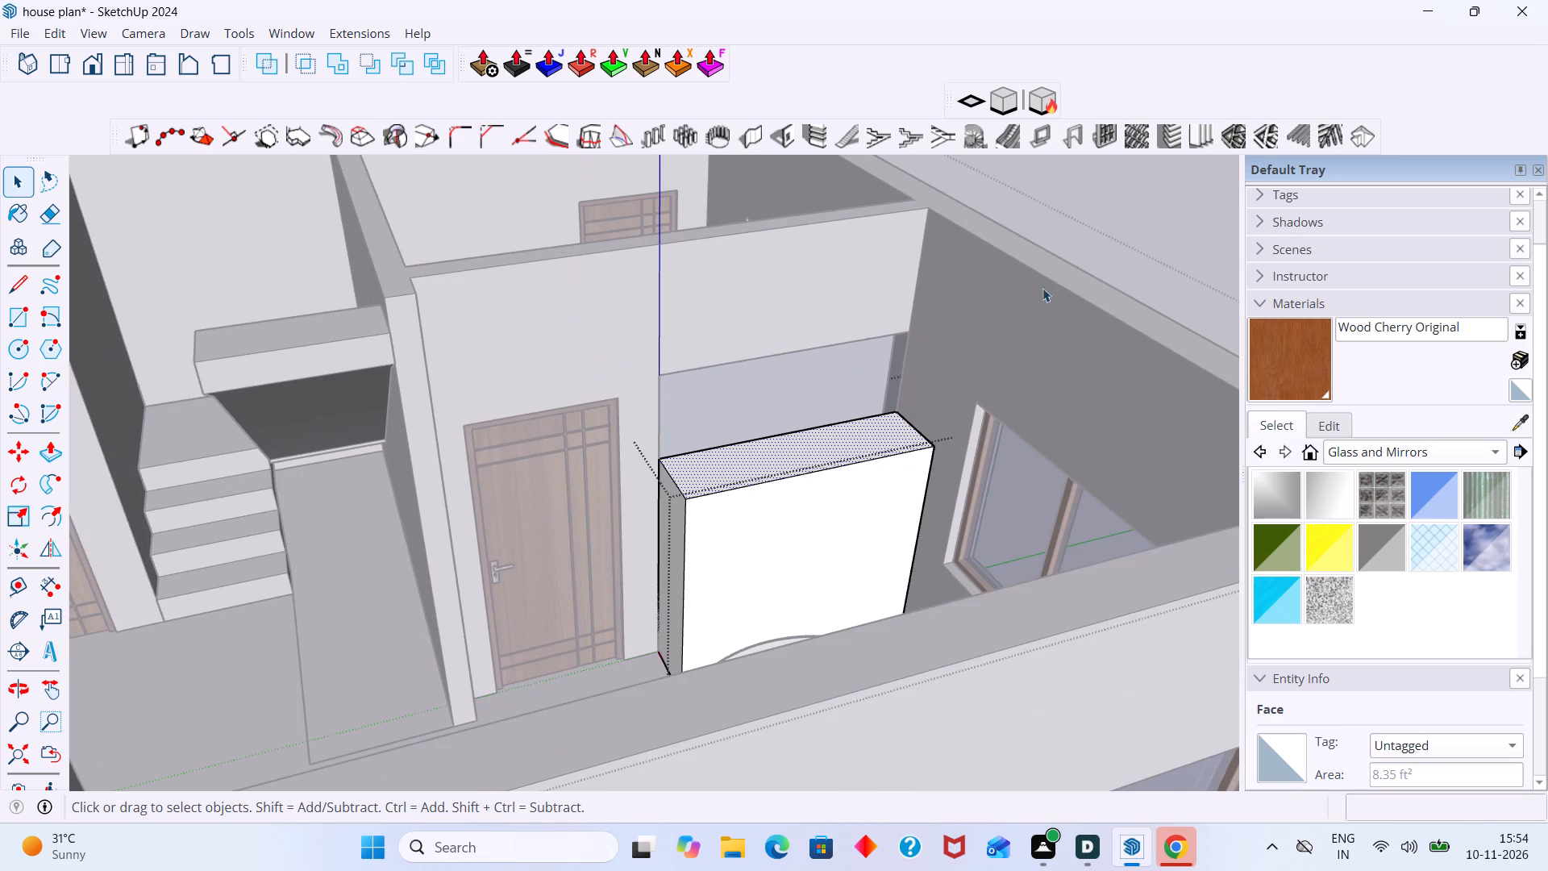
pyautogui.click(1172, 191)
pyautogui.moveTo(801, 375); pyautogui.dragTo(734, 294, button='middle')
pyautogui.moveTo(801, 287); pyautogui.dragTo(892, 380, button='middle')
# Undo the top face lowering and earlier TV unit edits, back to the flat rectangle on the wall beside the door.
pyautogui.scroll(1, 575, 257)
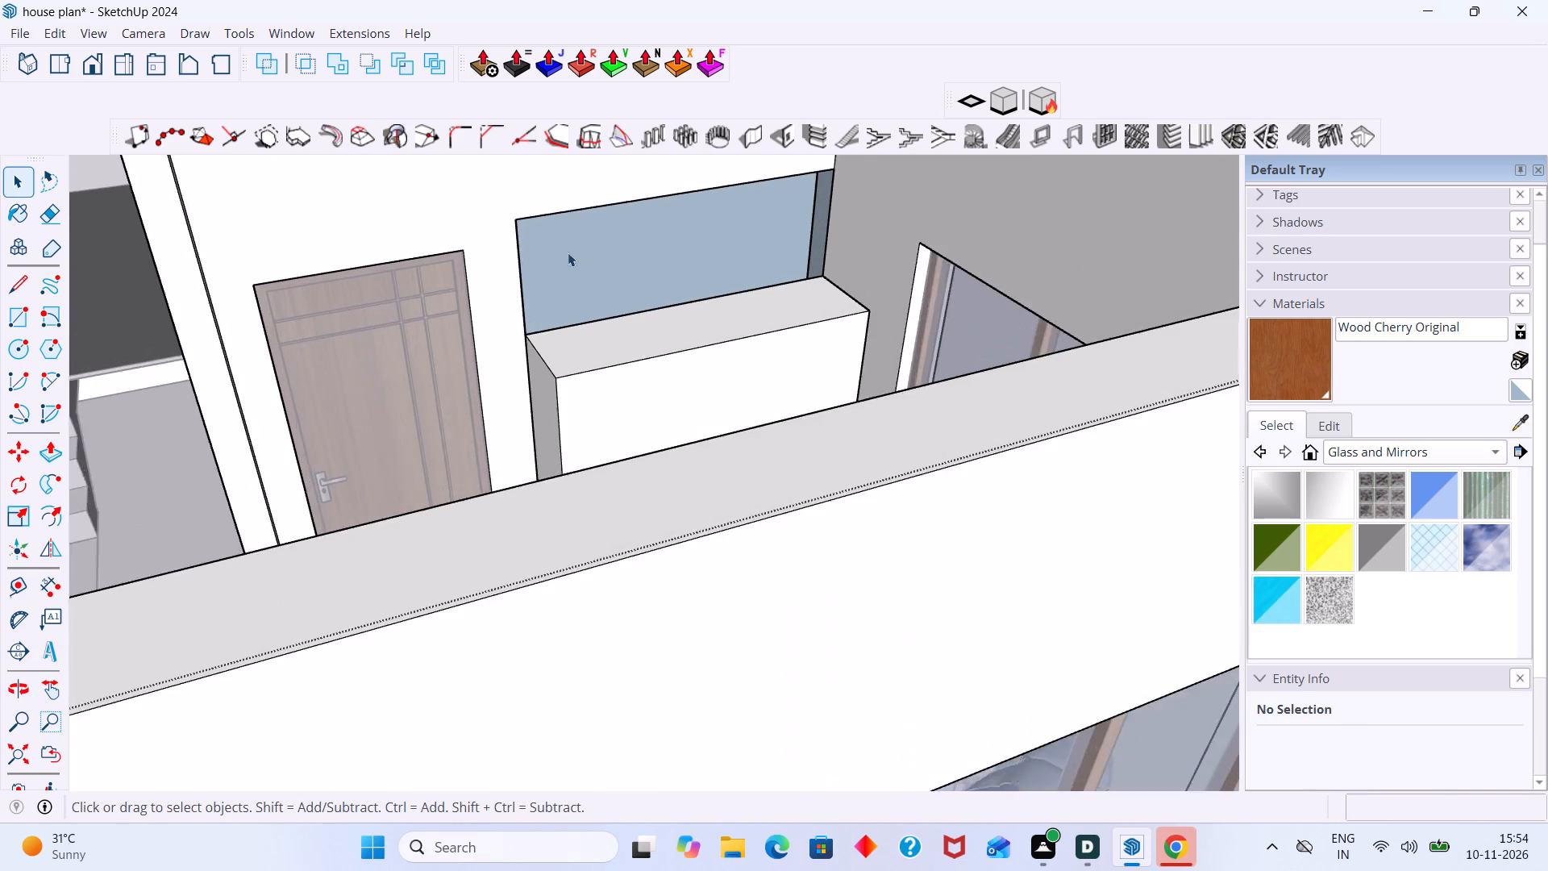
pyautogui.scroll(2, 568, 252)
pyautogui.hotkey('ctrl', 'z')
pyautogui.hotkey('ctrl', 'z')
pyautogui.hotkey('ctrl', 'z')
pyautogui.hotkey('ctrl', 'z')
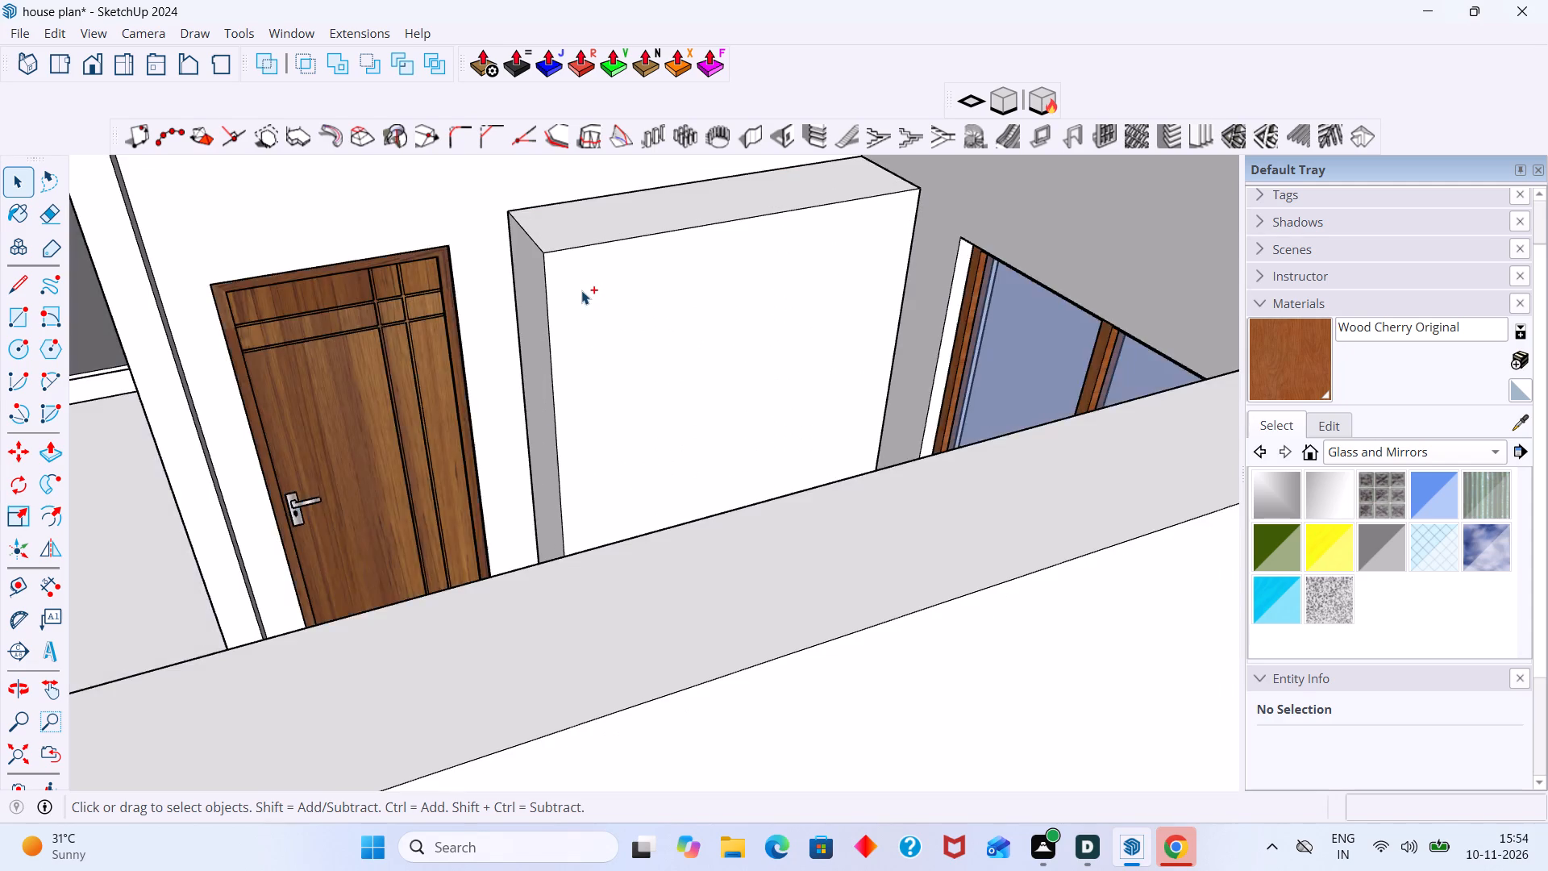
pyautogui.hotkey('ctrl', 'z')
pyautogui.hotkey('ctrl', 'z')
pyautogui.hotkey('ctrl', 'z')
pyautogui.hotkey('ctrl', 'z')
pyautogui.hotkey('ctrl', 'z')
pyautogui.hotkey('ctrl', 'z')
pyautogui.hotkey('ctrl', 'z')
pyautogui.hotkey('ctrl', 'z')
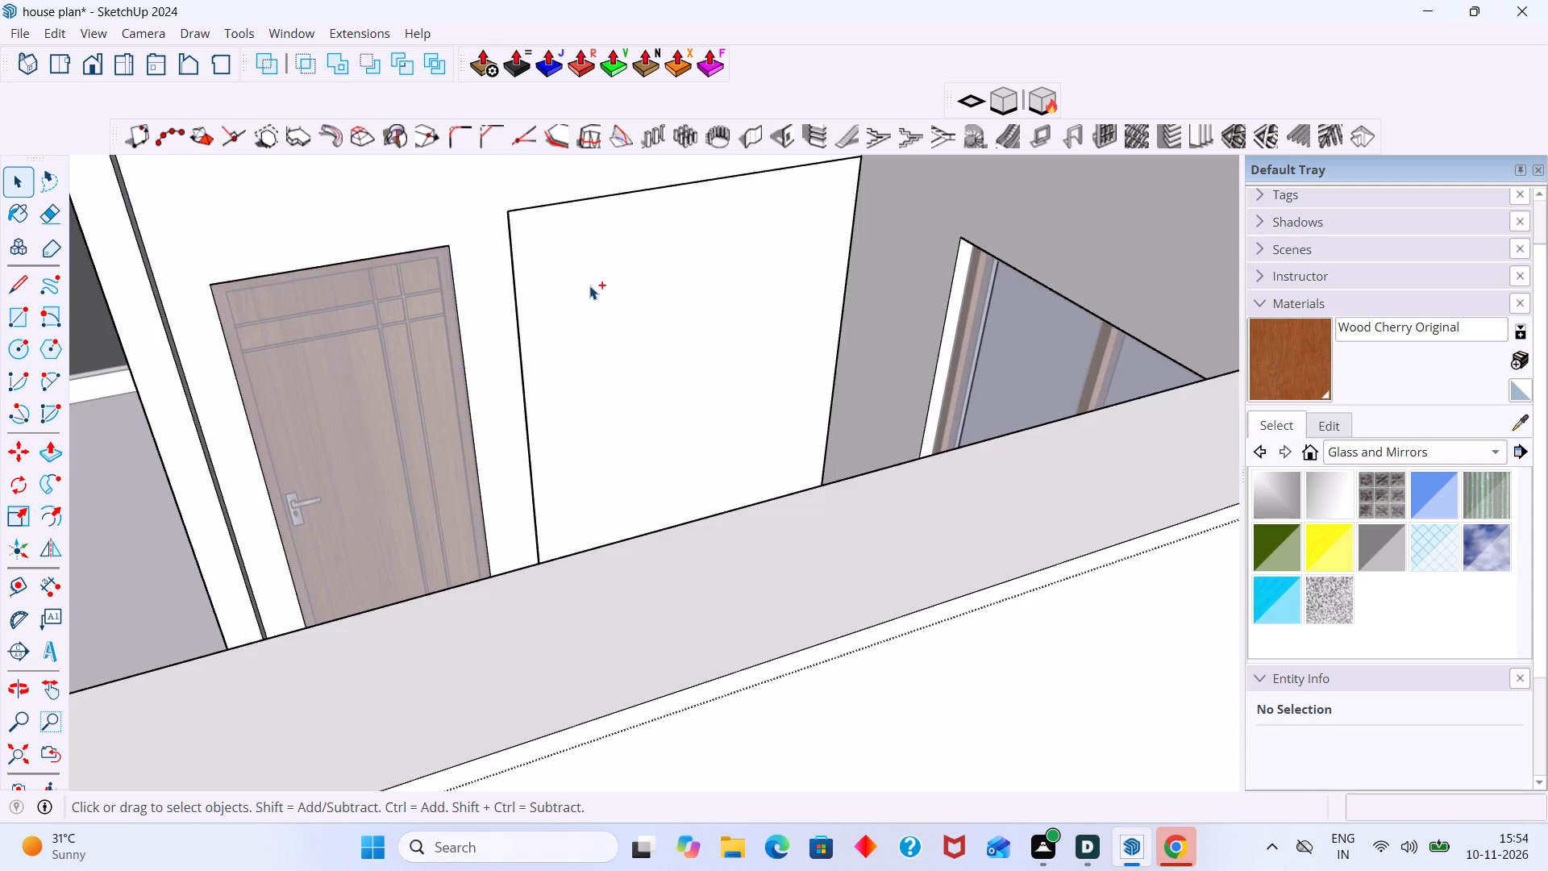
# Undo the flat TV unit rectangle and its layout guides, back to the bare wall beside the door, and leave the house group.
pyautogui.hotkey('ctrl', 'z')
pyautogui.hotkey('ctrl', 'z')
pyautogui.hotkey('ctrl', 'z')
pyautogui.hotkey('ctrl', 'z')
pyautogui.hotkey('ctrl', 'z')
pyautogui.hotkey('ctrl', 'z')
pyautogui.hotkey('ctrl', 'z')
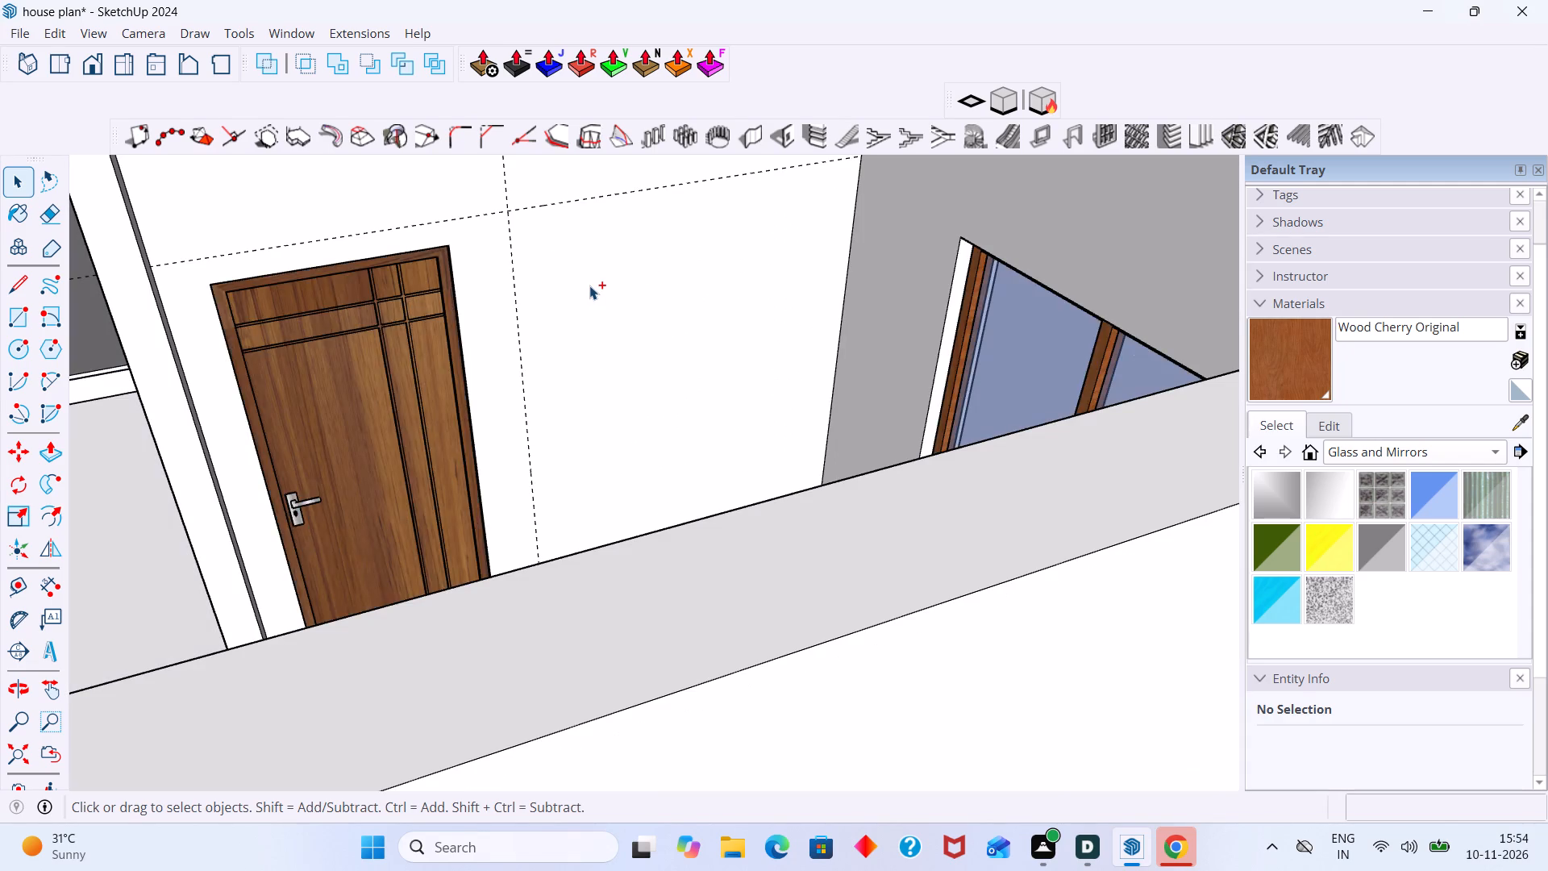
pyautogui.hotkey('ctrl', 'z')
pyautogui.hotkey('ctrl', 'z')
pyautogui.hotkey('ctrl', 'z')
pyautogui.hotkey('ctrl', 'z')
pyautogui.scroll(-5, 587, 287)
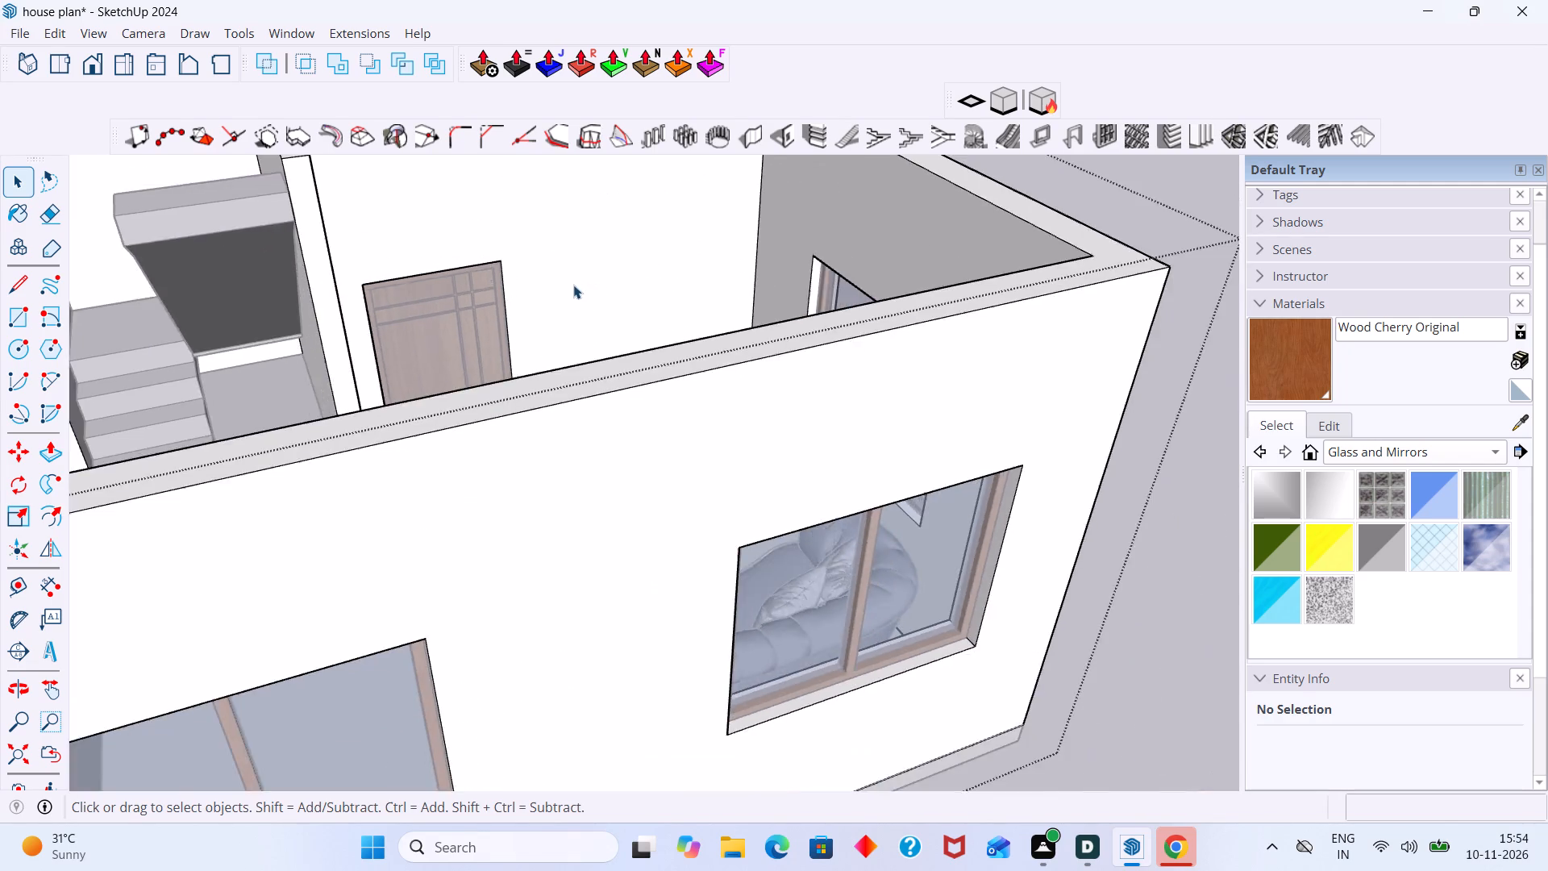
pyautogui.moveTo(573, 300); pyautogui.dragTo(576, 478, button='middle')
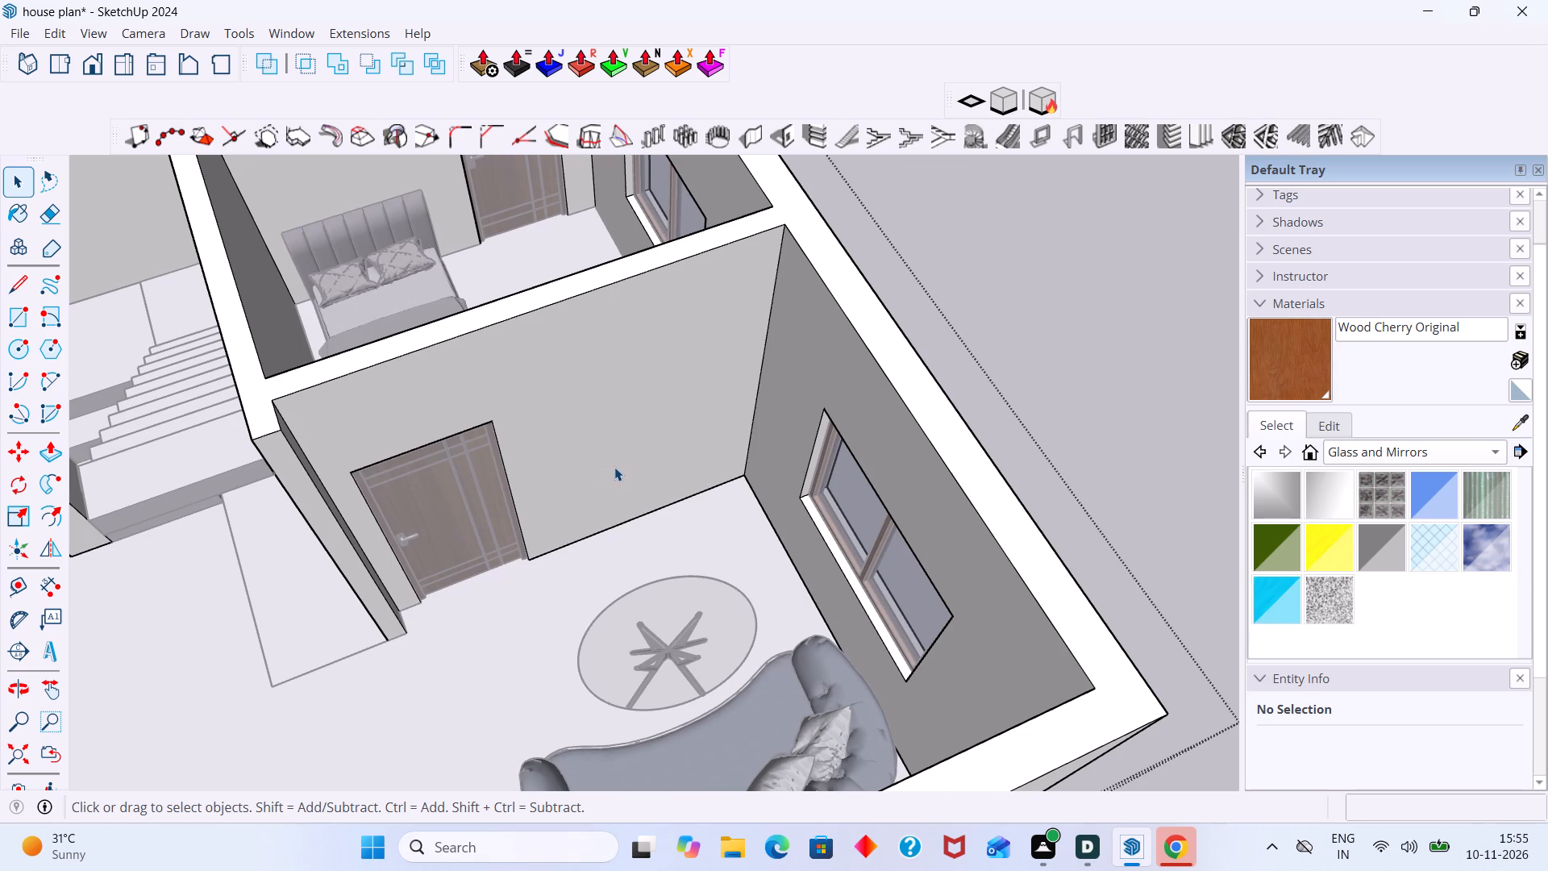
pyautogui.click(1046, 348)
# In the house group, place a horizontal guide about 5' 9" above the floor on the wall beside the wooden door.
pyautogui.moveTo(750, 462); pyautogui.dragTo(612, 390, button='middle')
pyautogui.scroll(1, 573, 462)
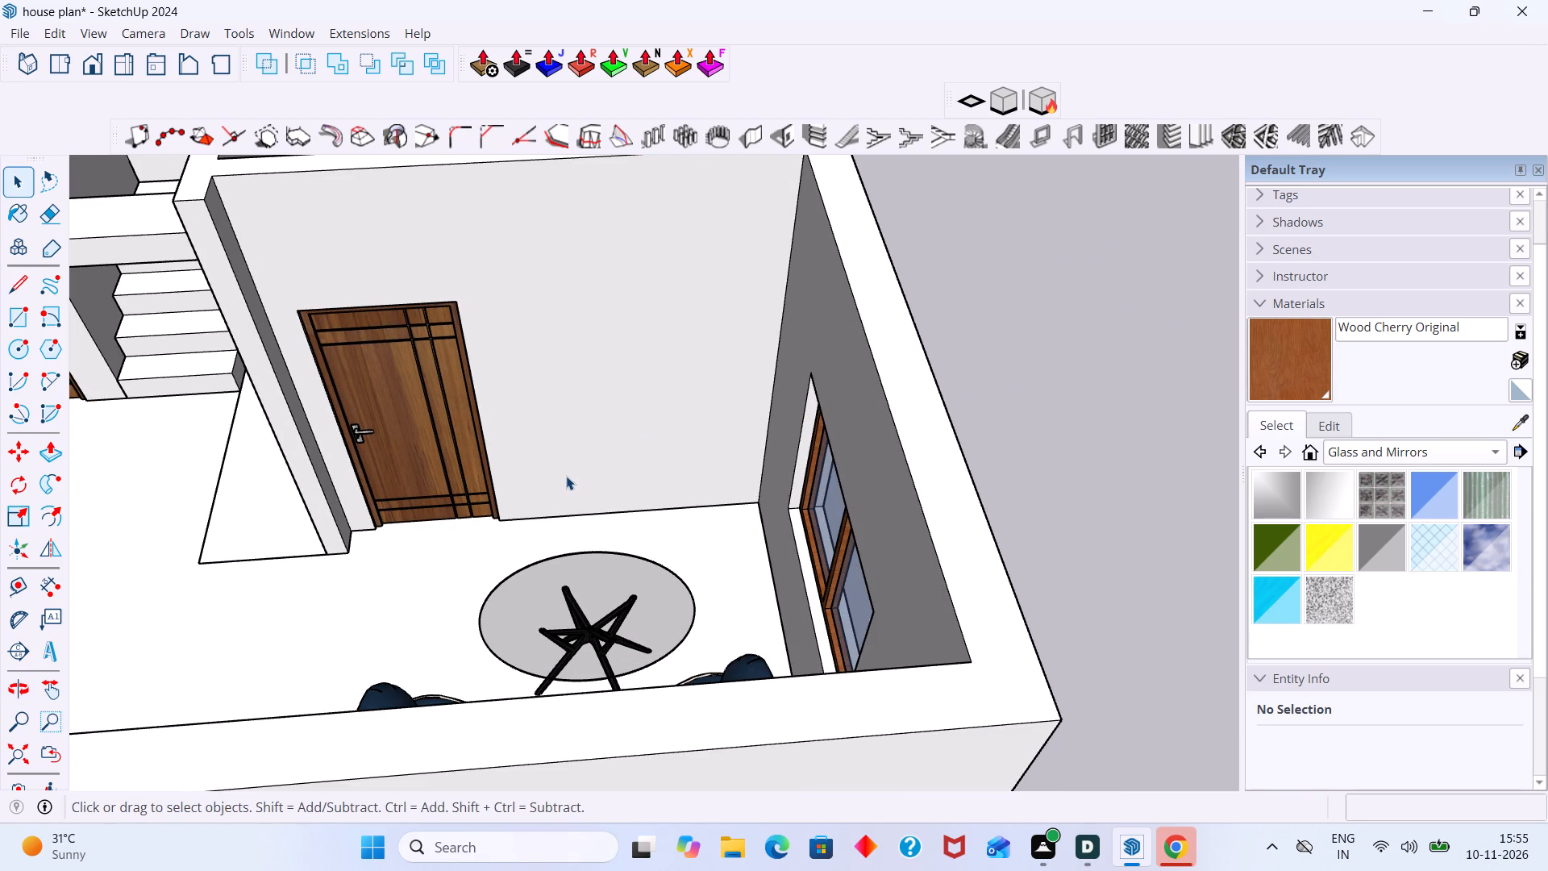
pyautogui.click(564, 477)
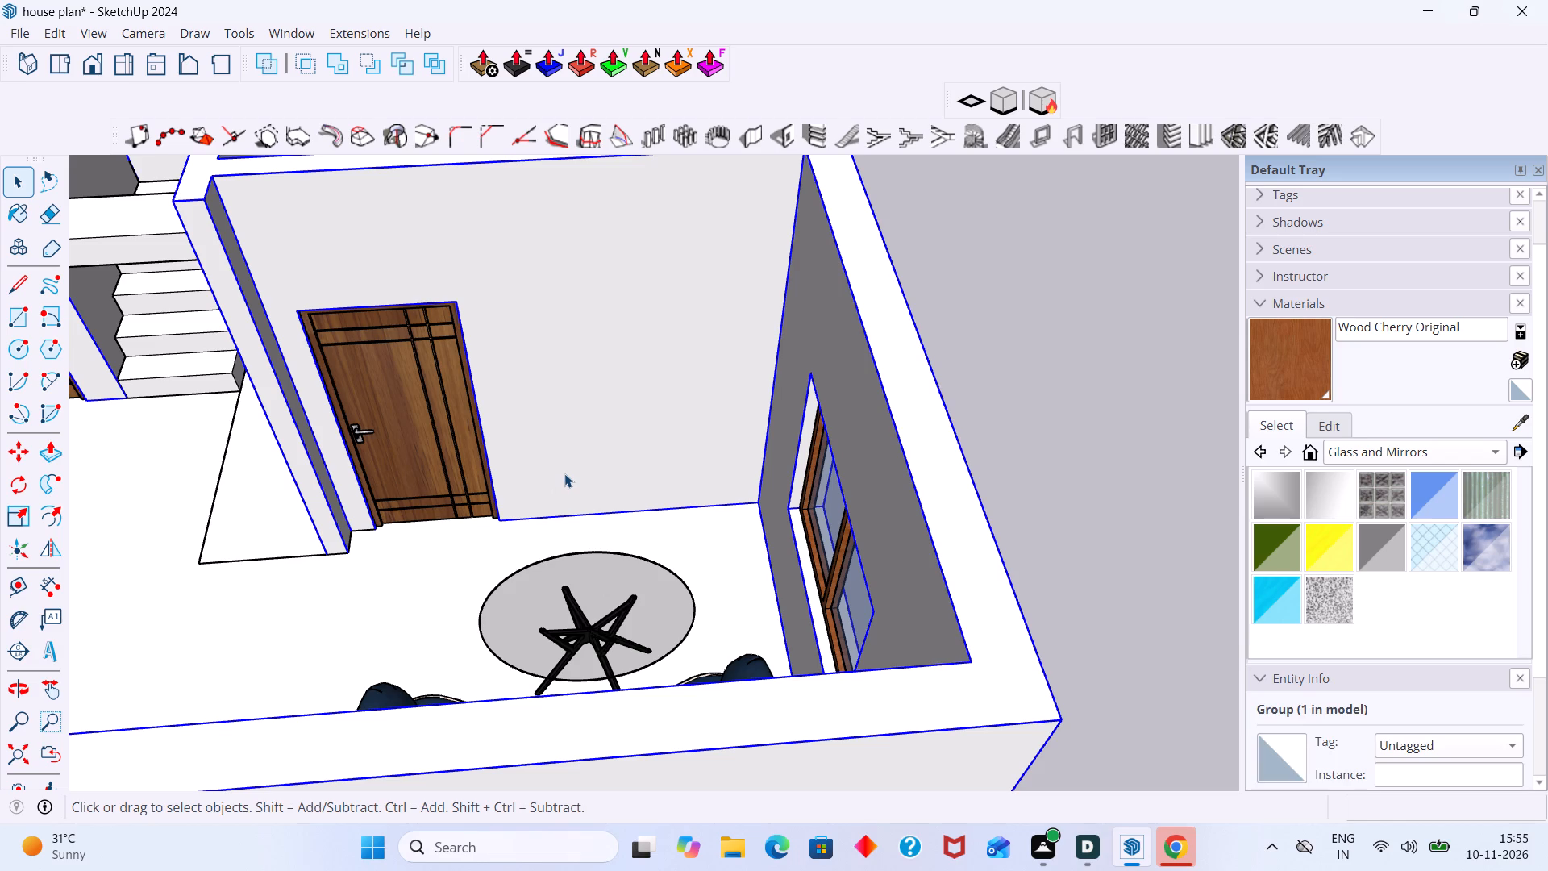
pyautogui.scroll(3, 564, 473)
pyautogui.doubleClick(564, 473)
pyautogui.click(564, 473)
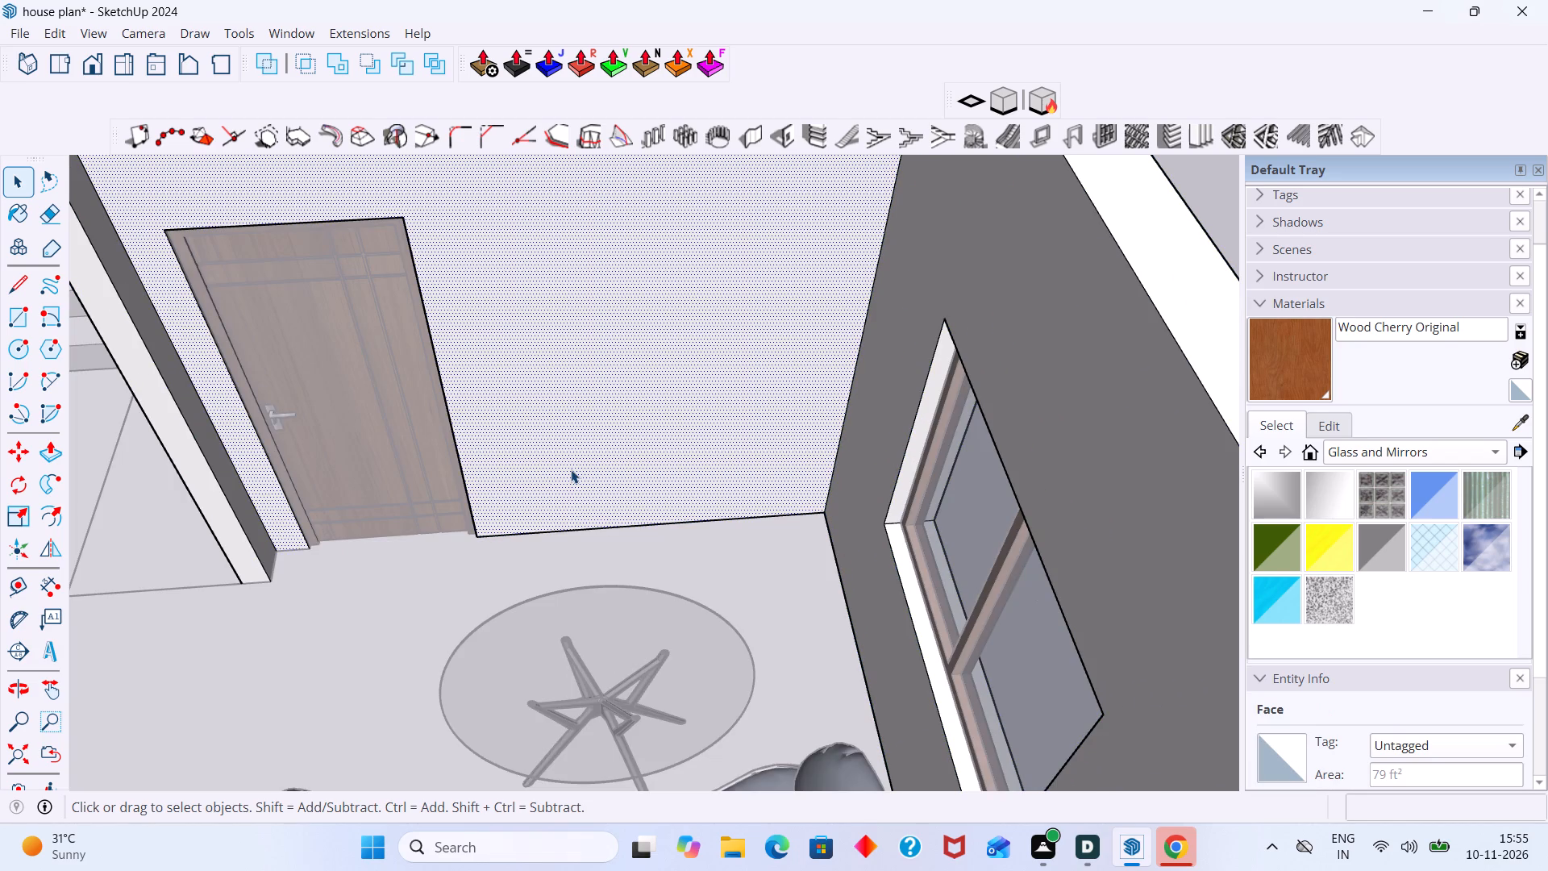
pyautogui.scroll(-3, 572, 469)
pyautogui.scroll(1, 572, 469)
pyautogui.scroll(-3, 573, 469)
pyautogui.press('t')
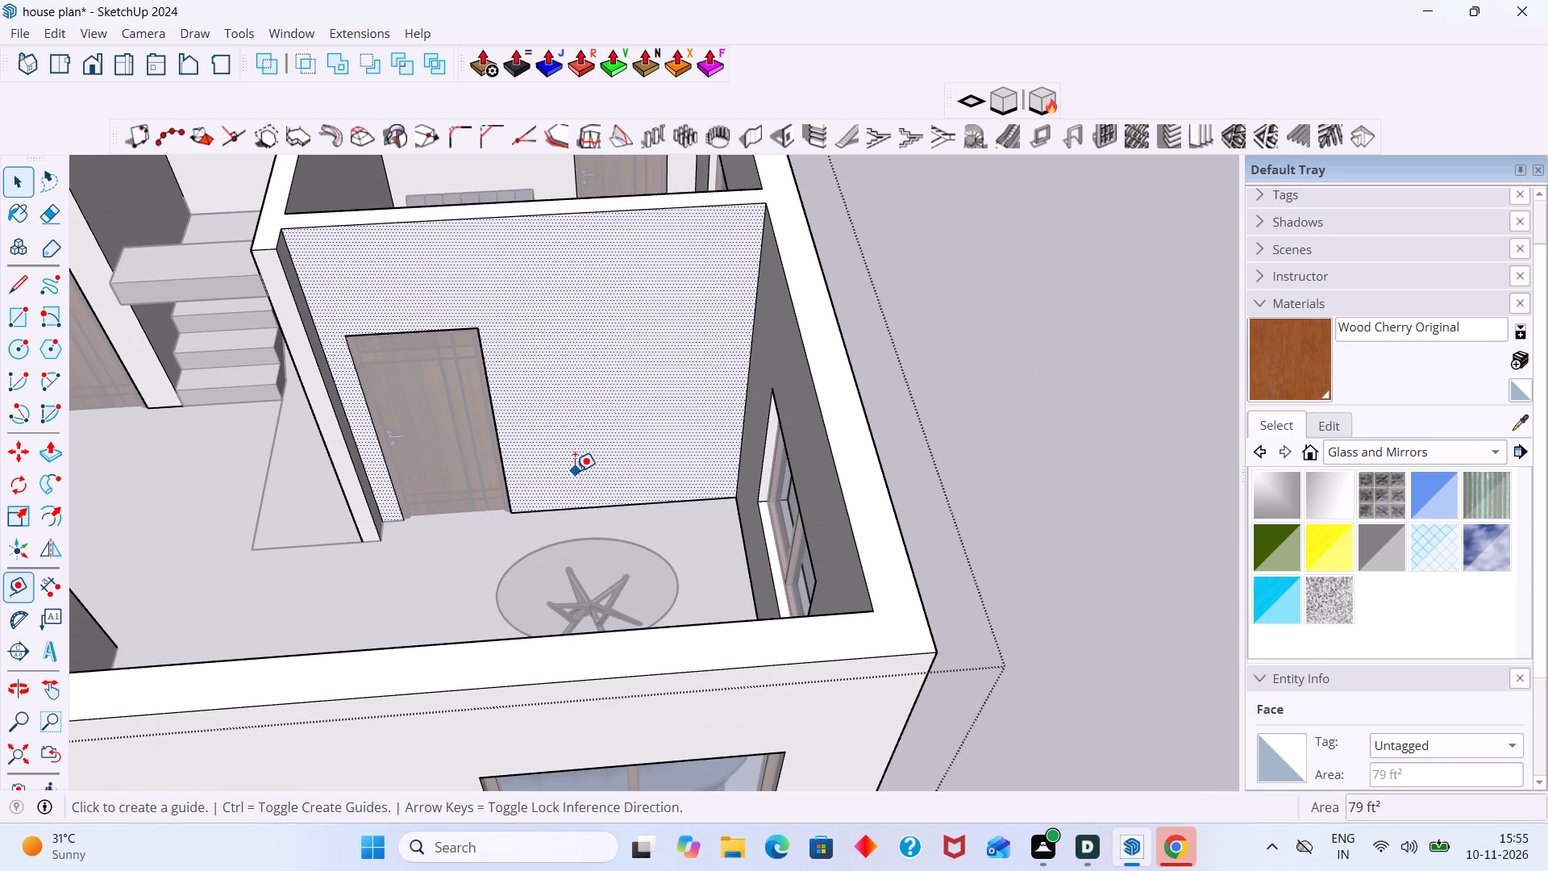
pyautogui.click(589, 502)
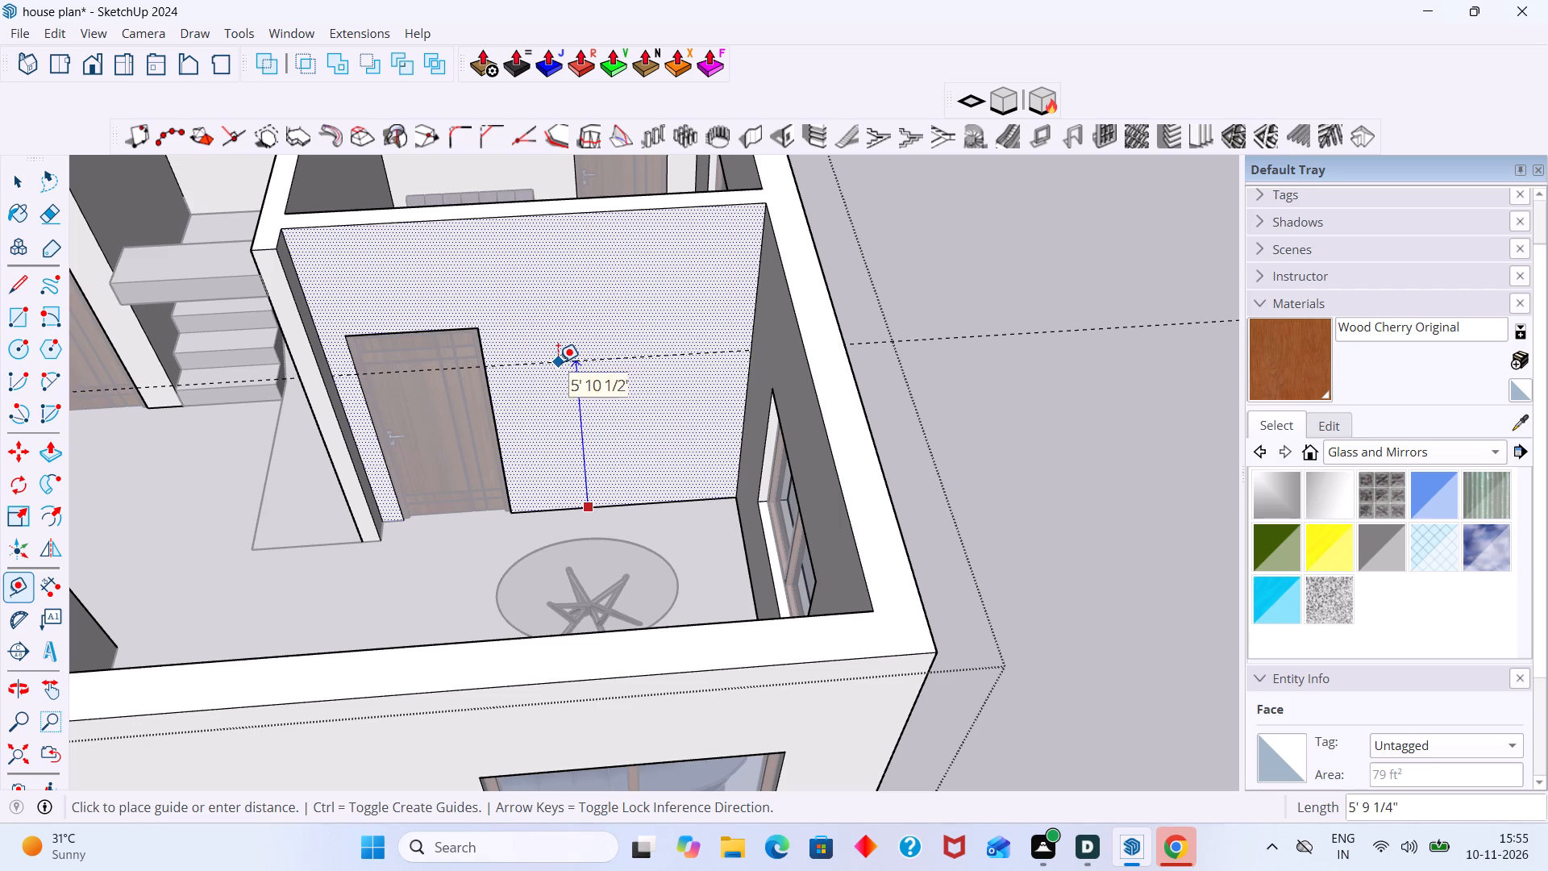
pyautogui.click(558, 362)
# Add vertical guides on that wall, about 1' 1" from the door's edge and about 9" from the window-side corner.
pyautogui.press('space')
pyautogui.scroll(-5, 622, 362)
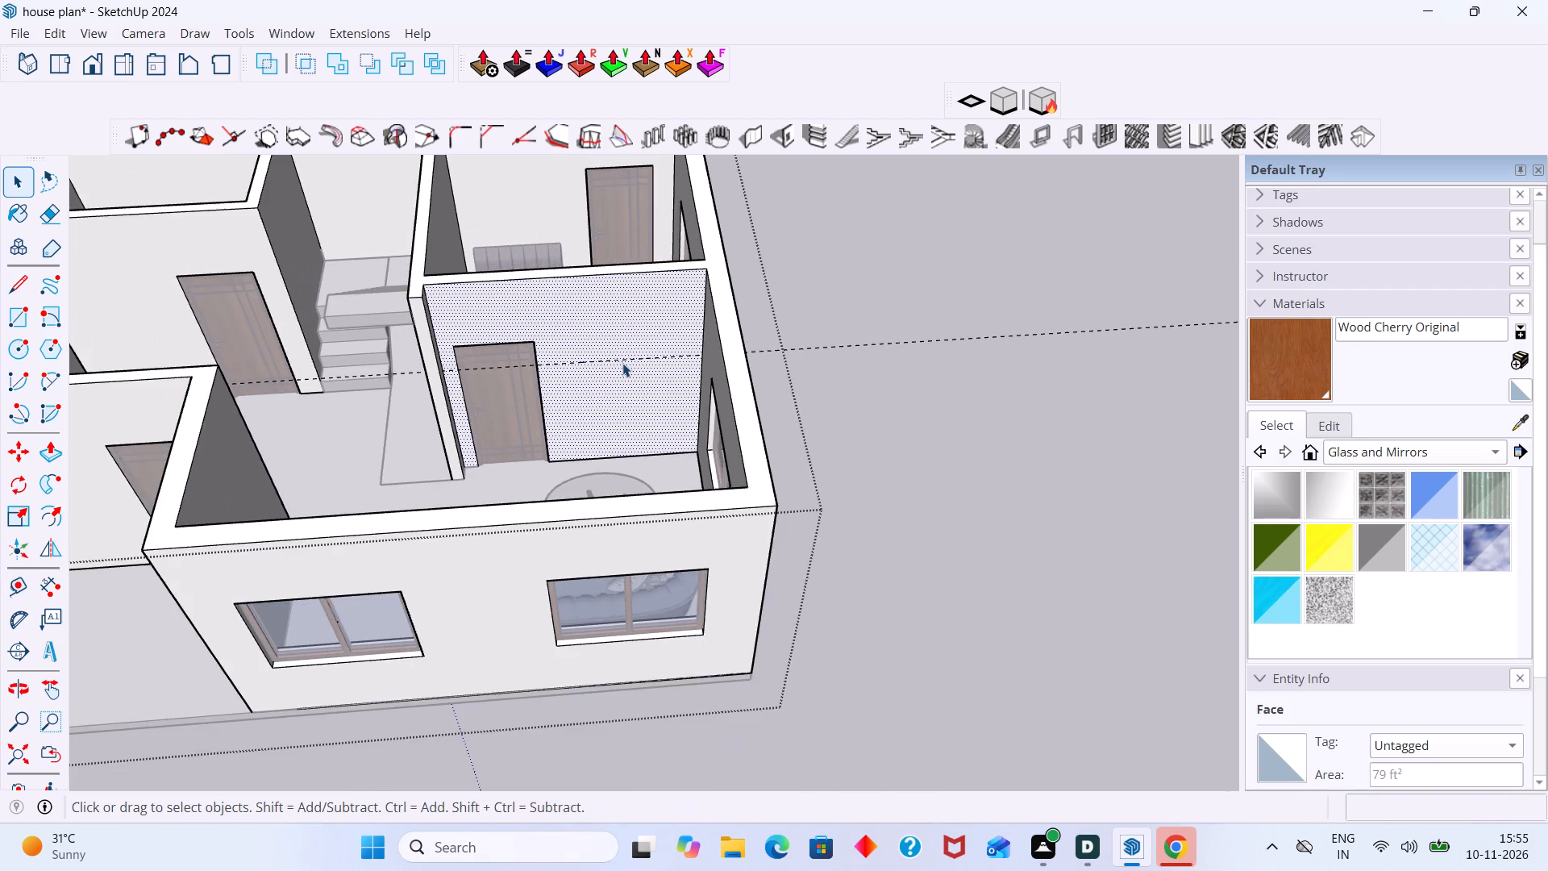
pyautogui.moveTo(623, 363); pyautogui.dragTo(653, 340, button='middle')
pyautogui.scroll(2, 643, 365)
pyautogui.press('t')
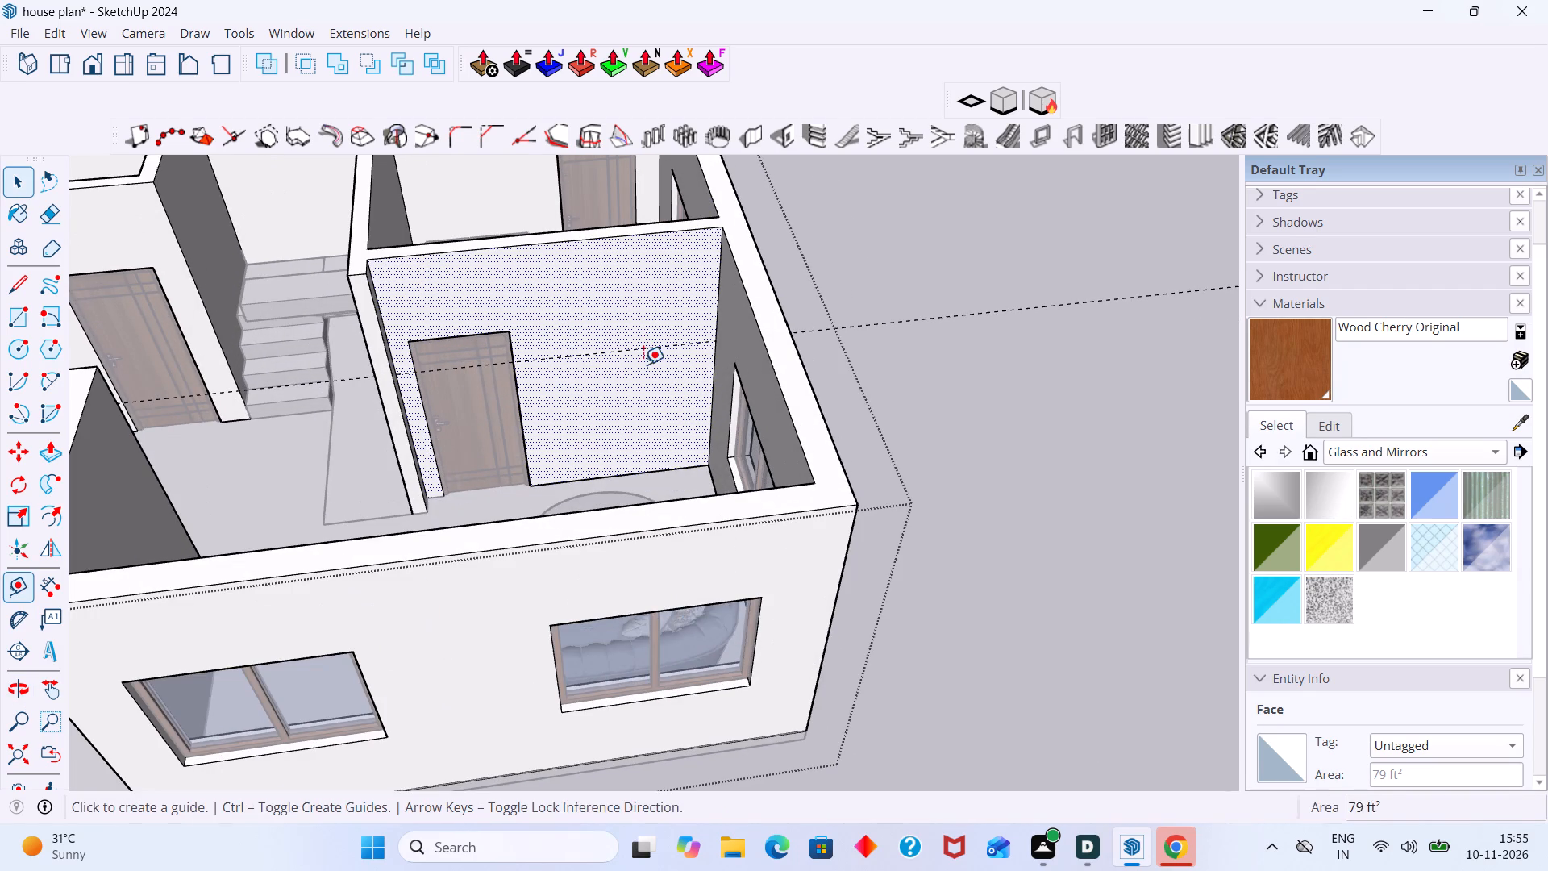
pyautogui.click(516, 398)
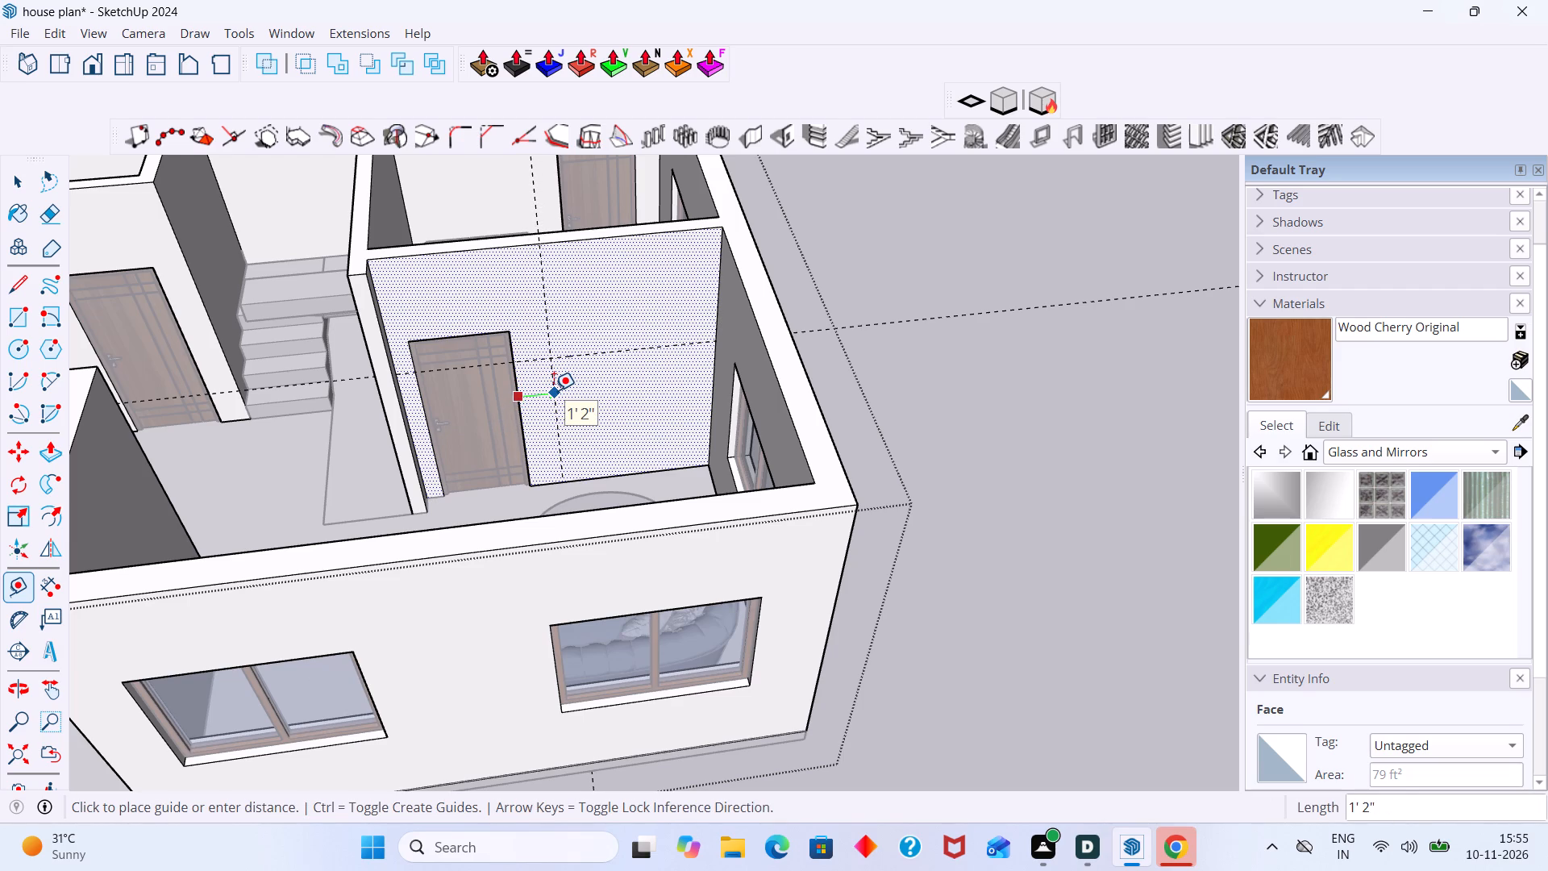
pyautogui.click(552, 390)
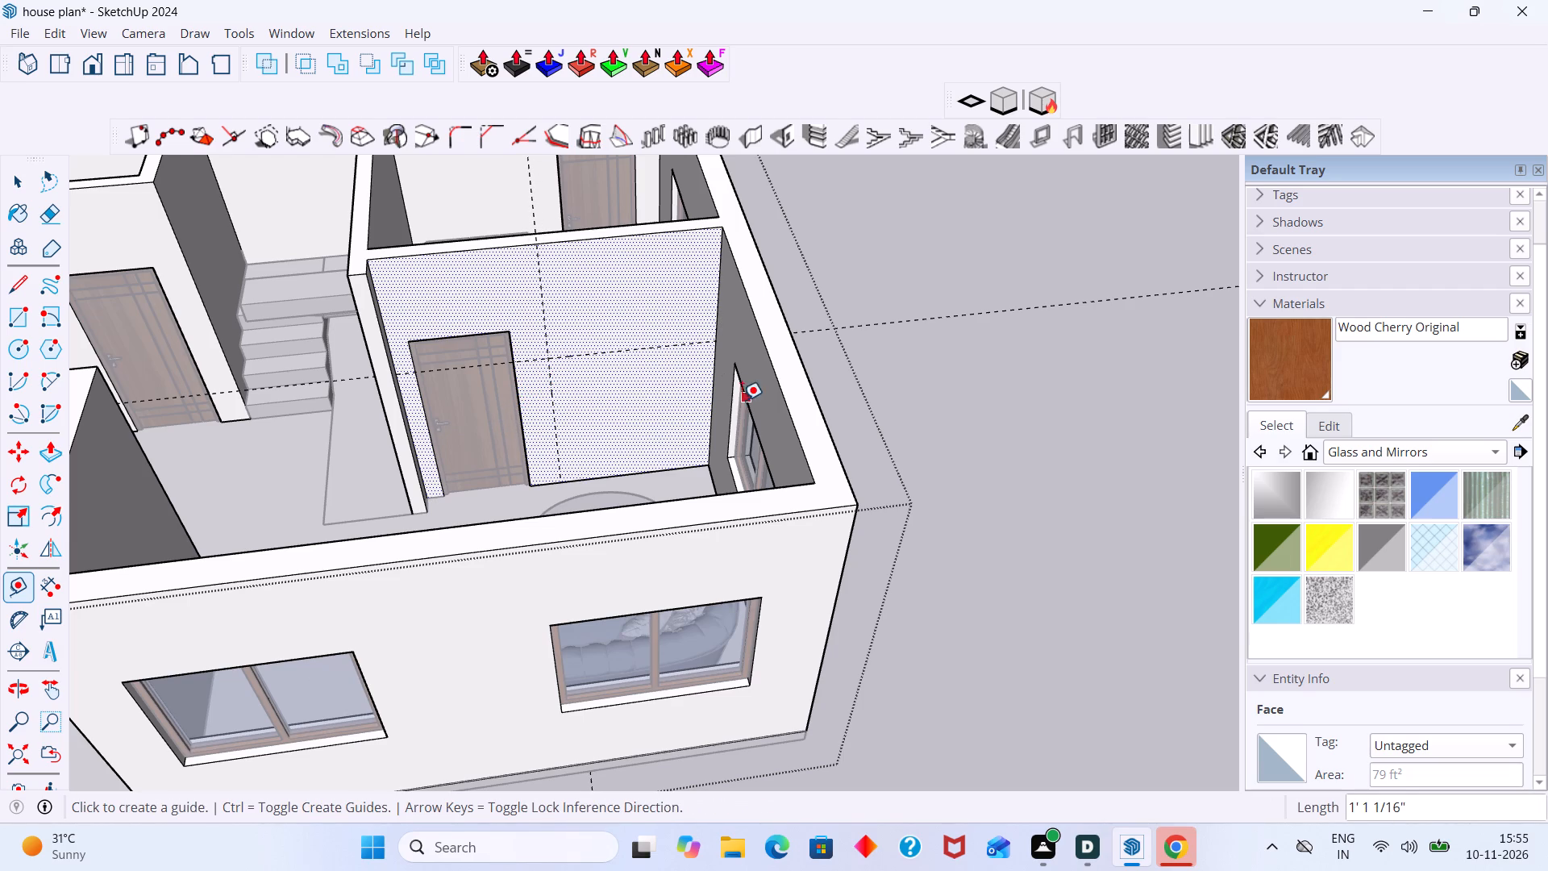
pyautogui.click(714, 382)
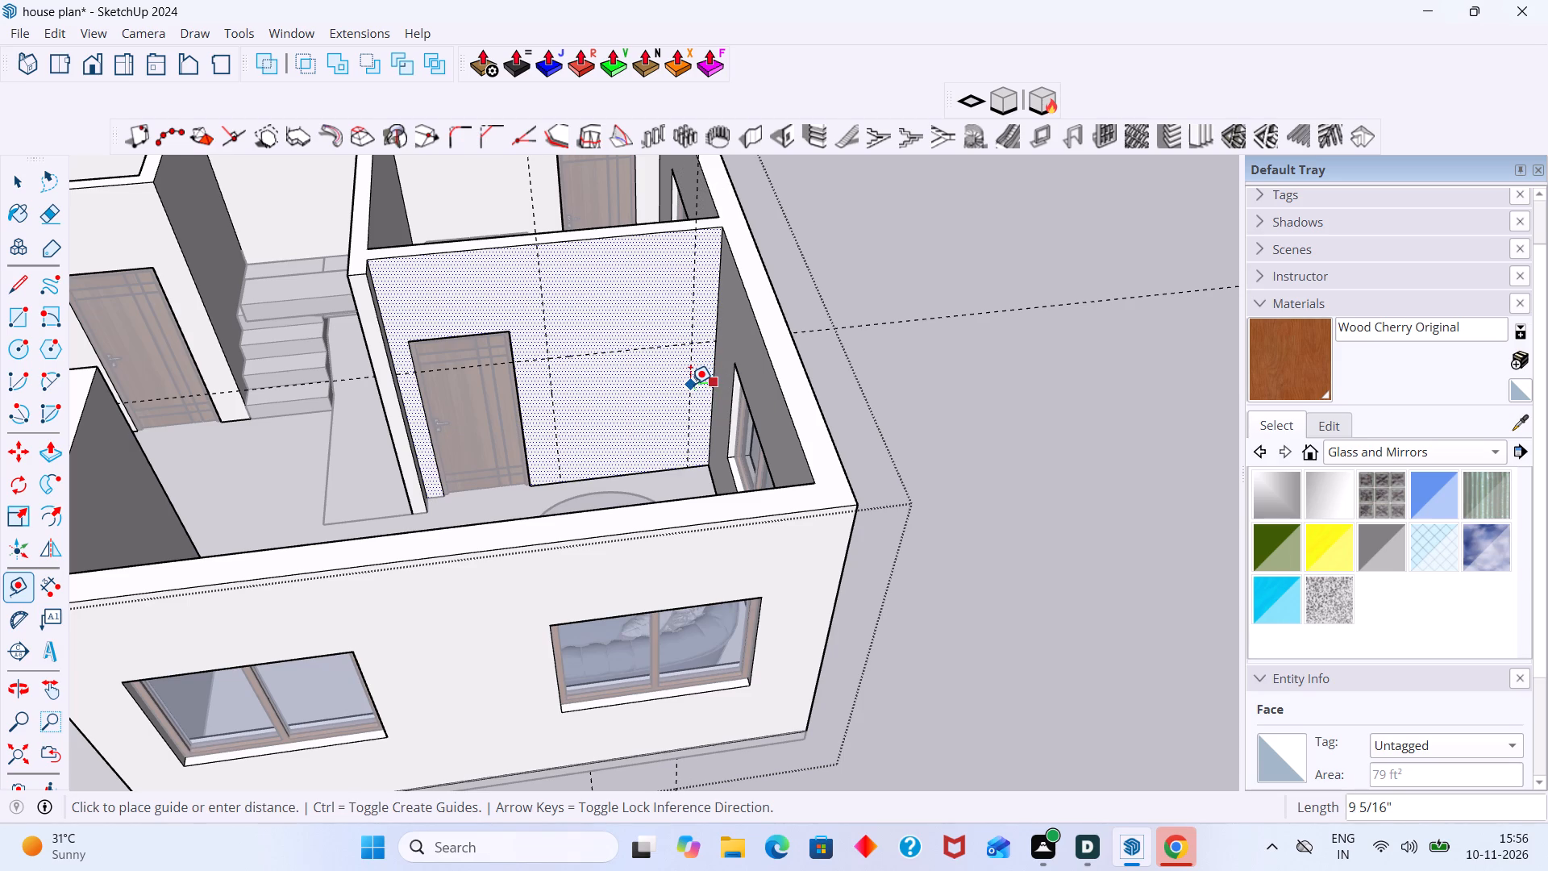
pyautogui.click(690, 384)
pyautogui.press('space')
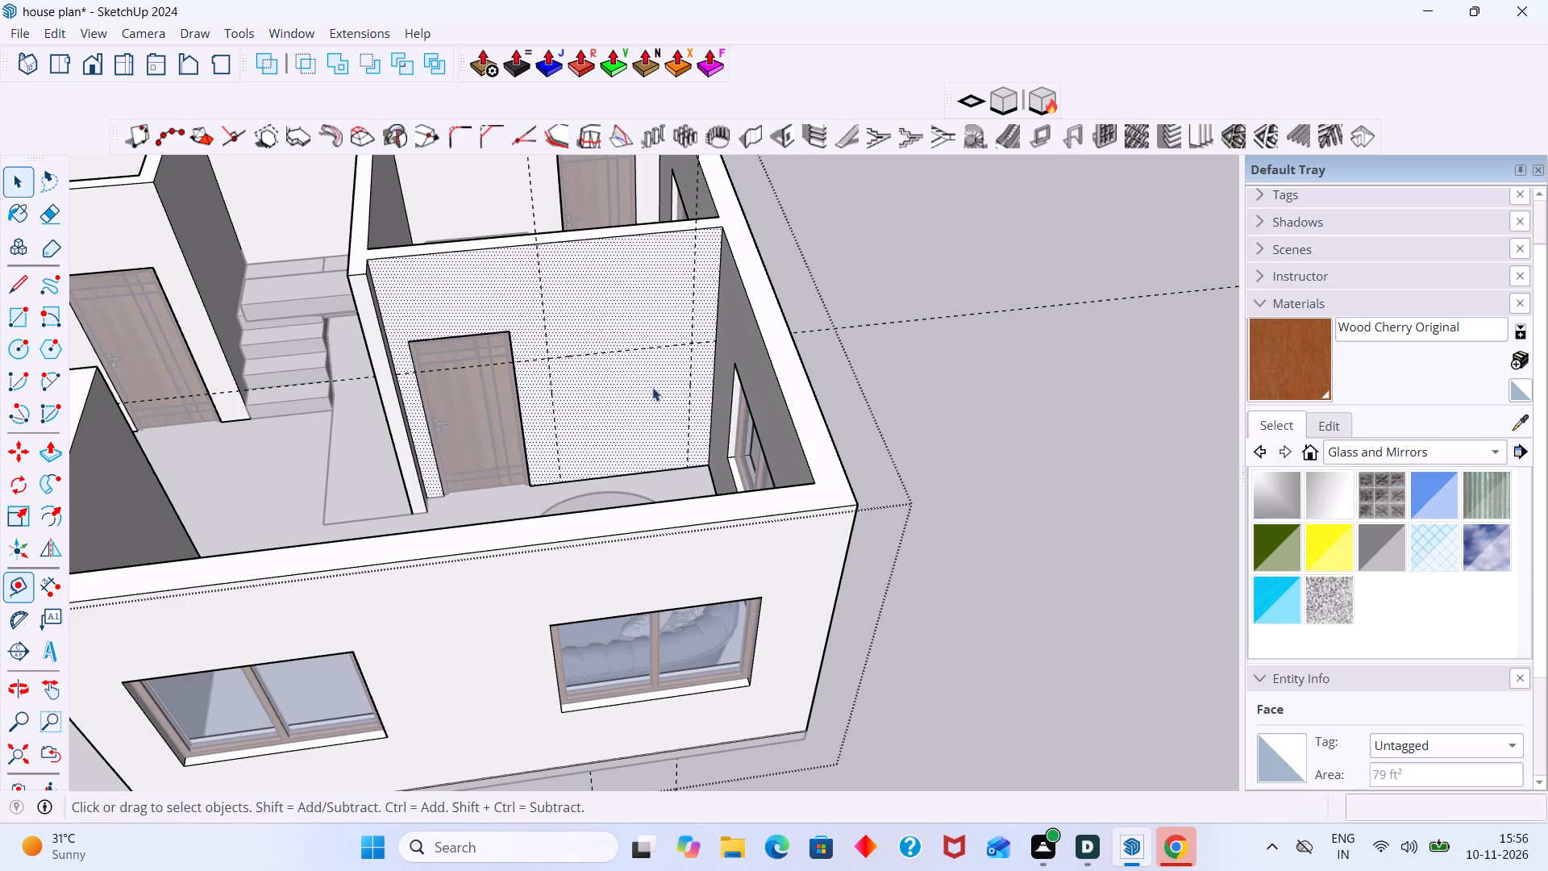
# Draw a rectangle about 5' 9" high on the wall, from the guide intersection down to the floor between the vertical guides, and group it.
pyautogui.press('r')
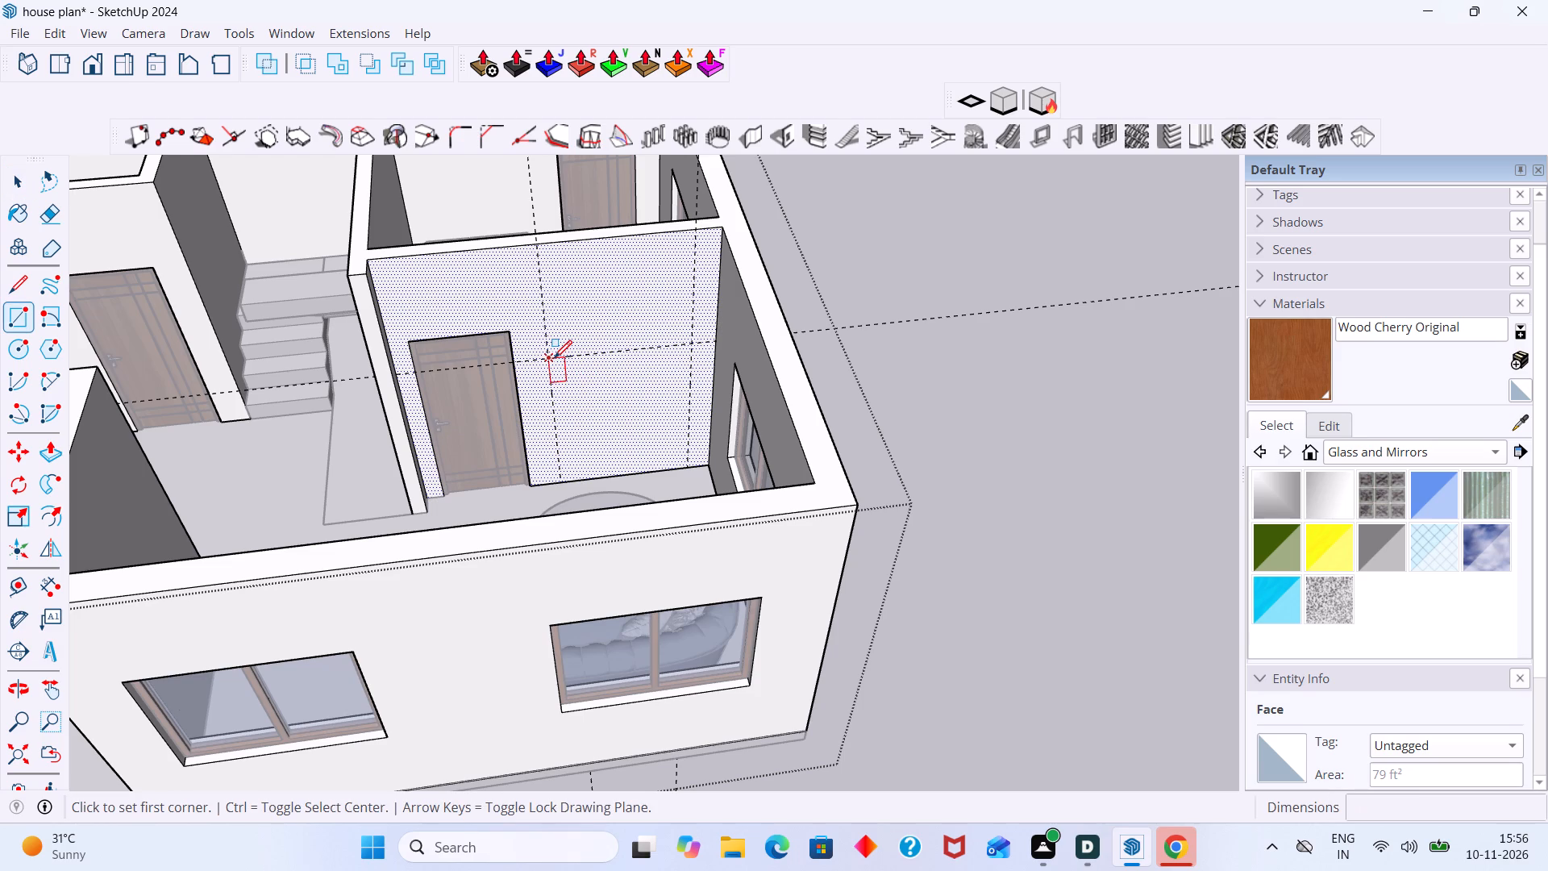
pyautogui.click(554, 358)
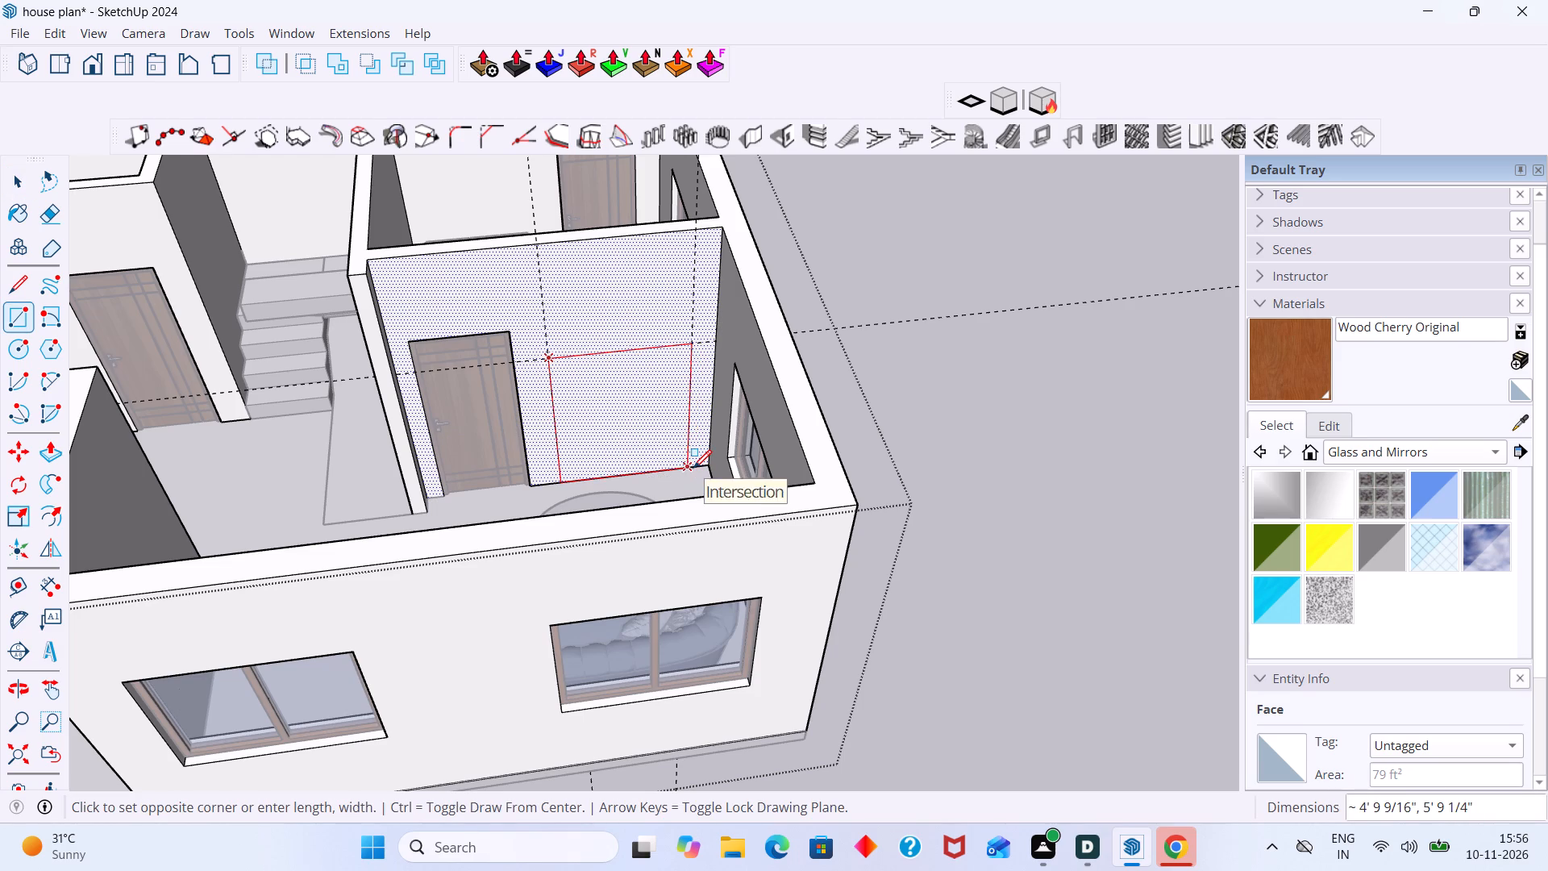
pyautogui.click(693, 468)
pyautogui.press('space')
pyautogui.click(664, 435)
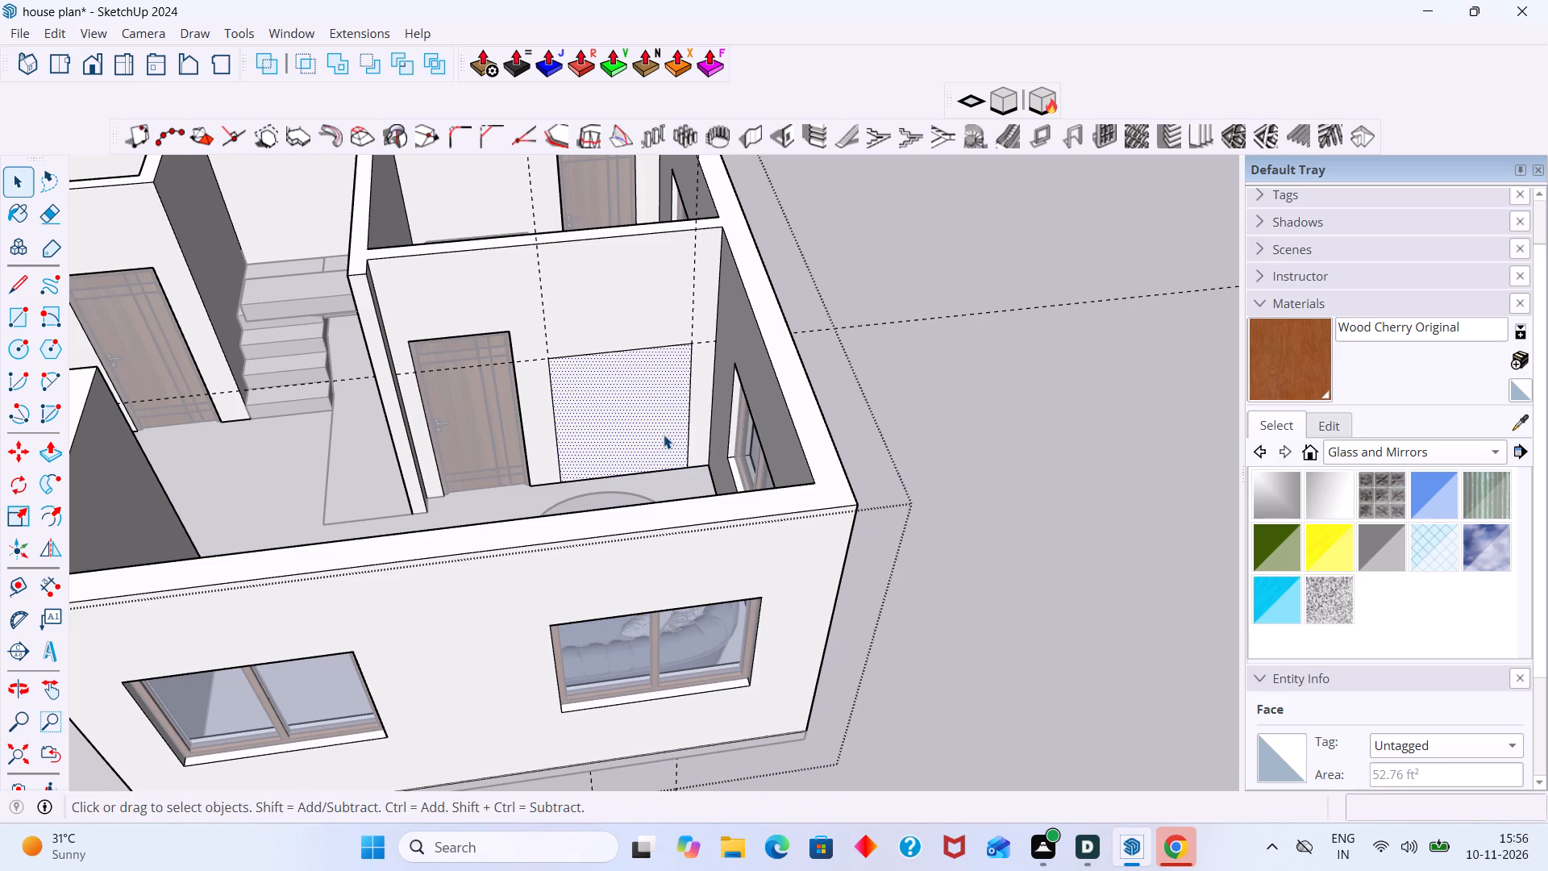
pyautogui.doubleClick(664, 435)
pyautogui.rightClick(664, 435)
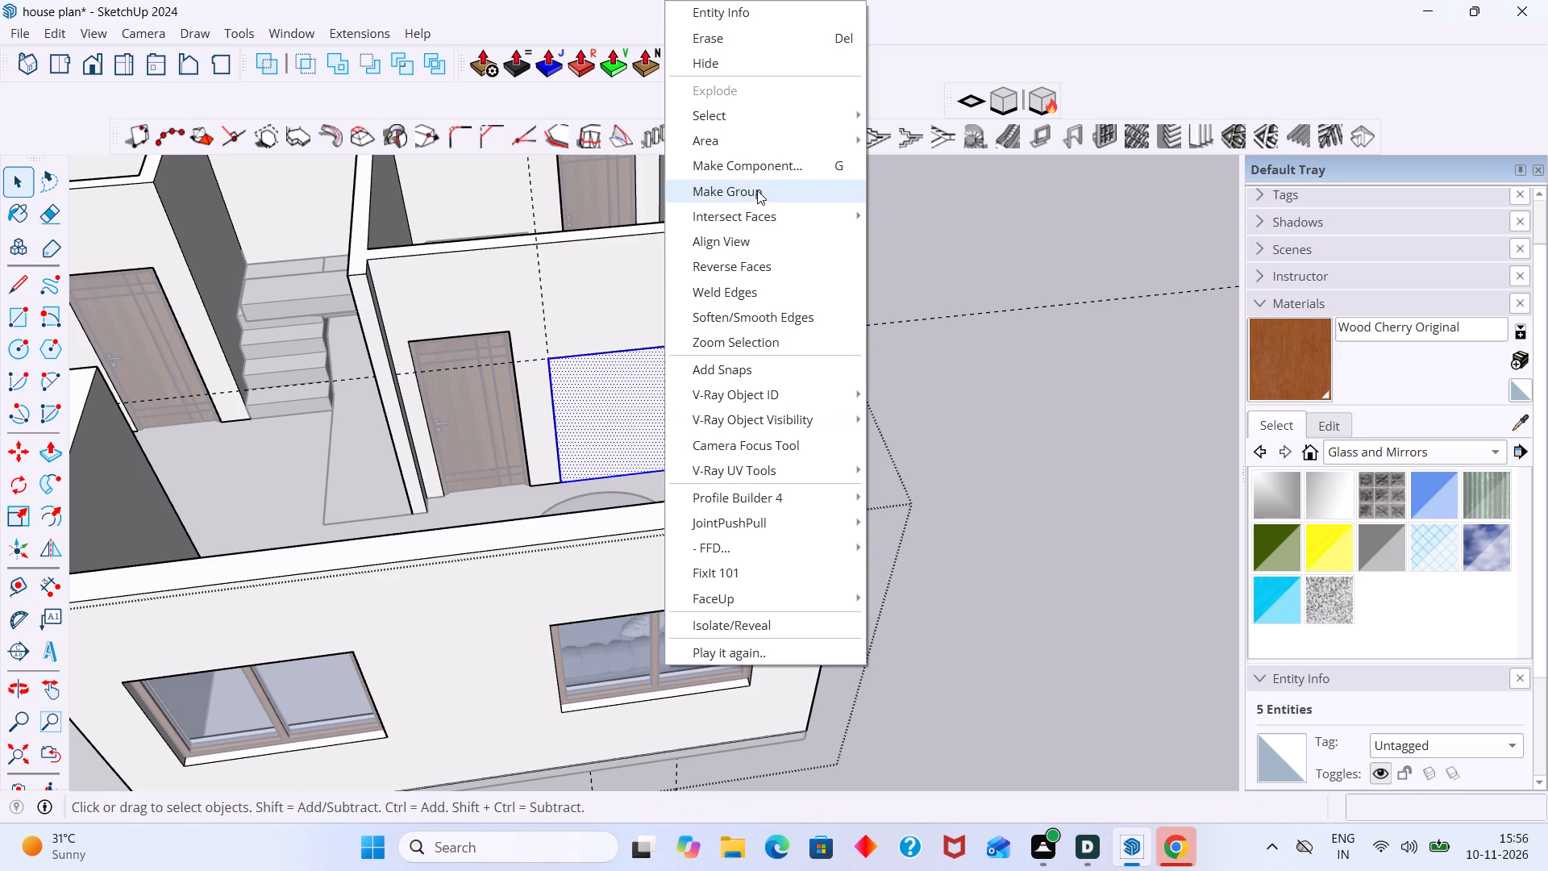
pyautogui.click(757, 190)
# Open the new rectangle group, extrude its face 1.5' into the room, and leave the group.
pyautogui.doubleClick(650, 371)
pyautogui.click(640, 382)
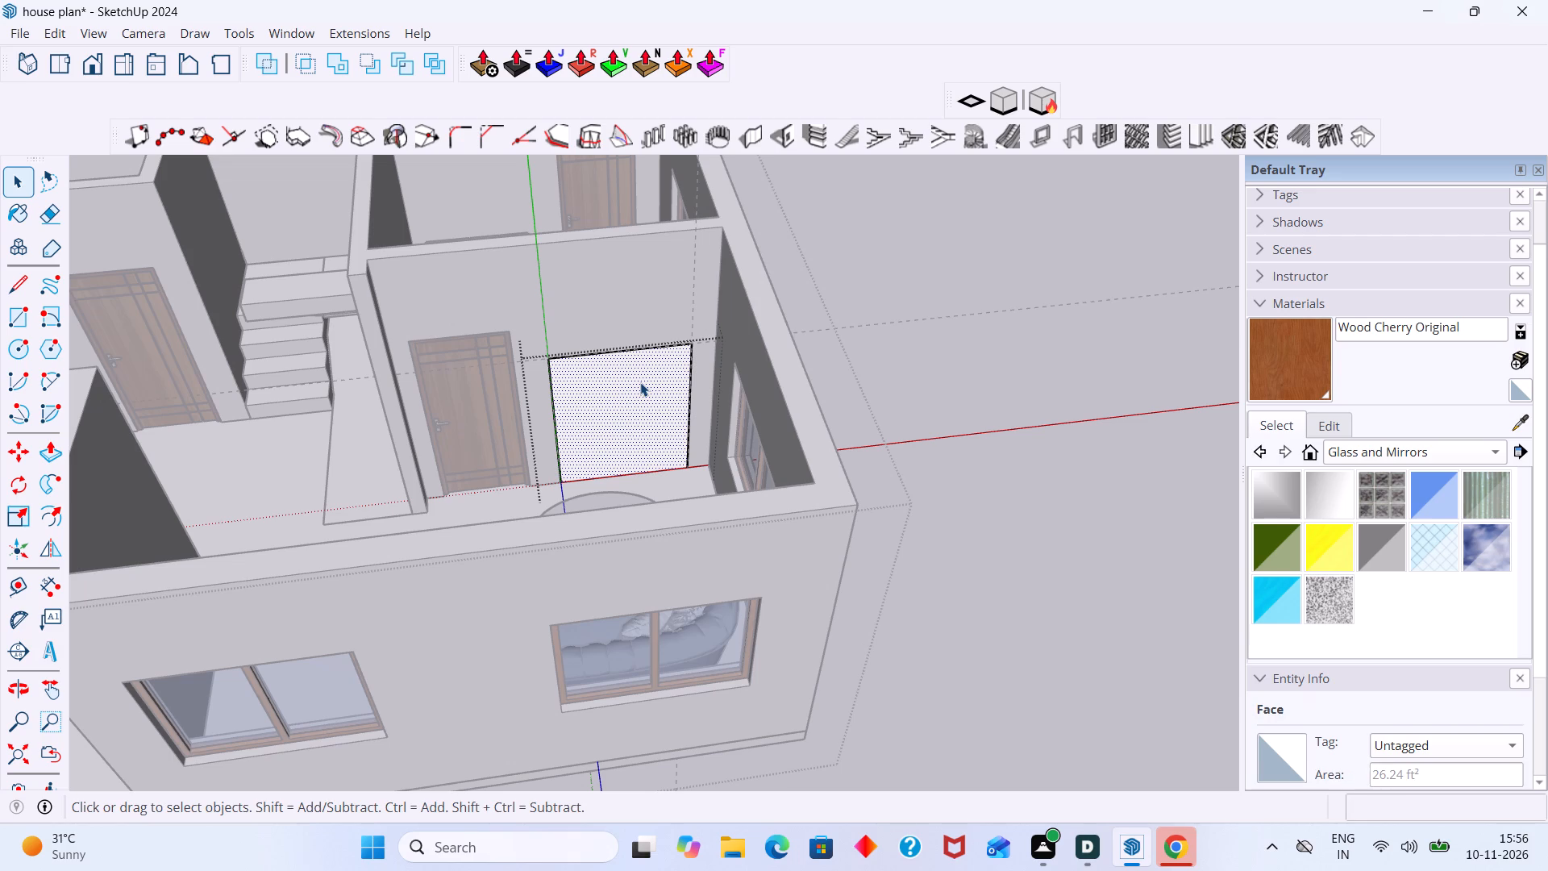
pyautogui.press('p')
pyautogui.click(640, 382)
pyautogui.moveTo(645, 406); pyautogui.dragTo(982, 475, button='middle')
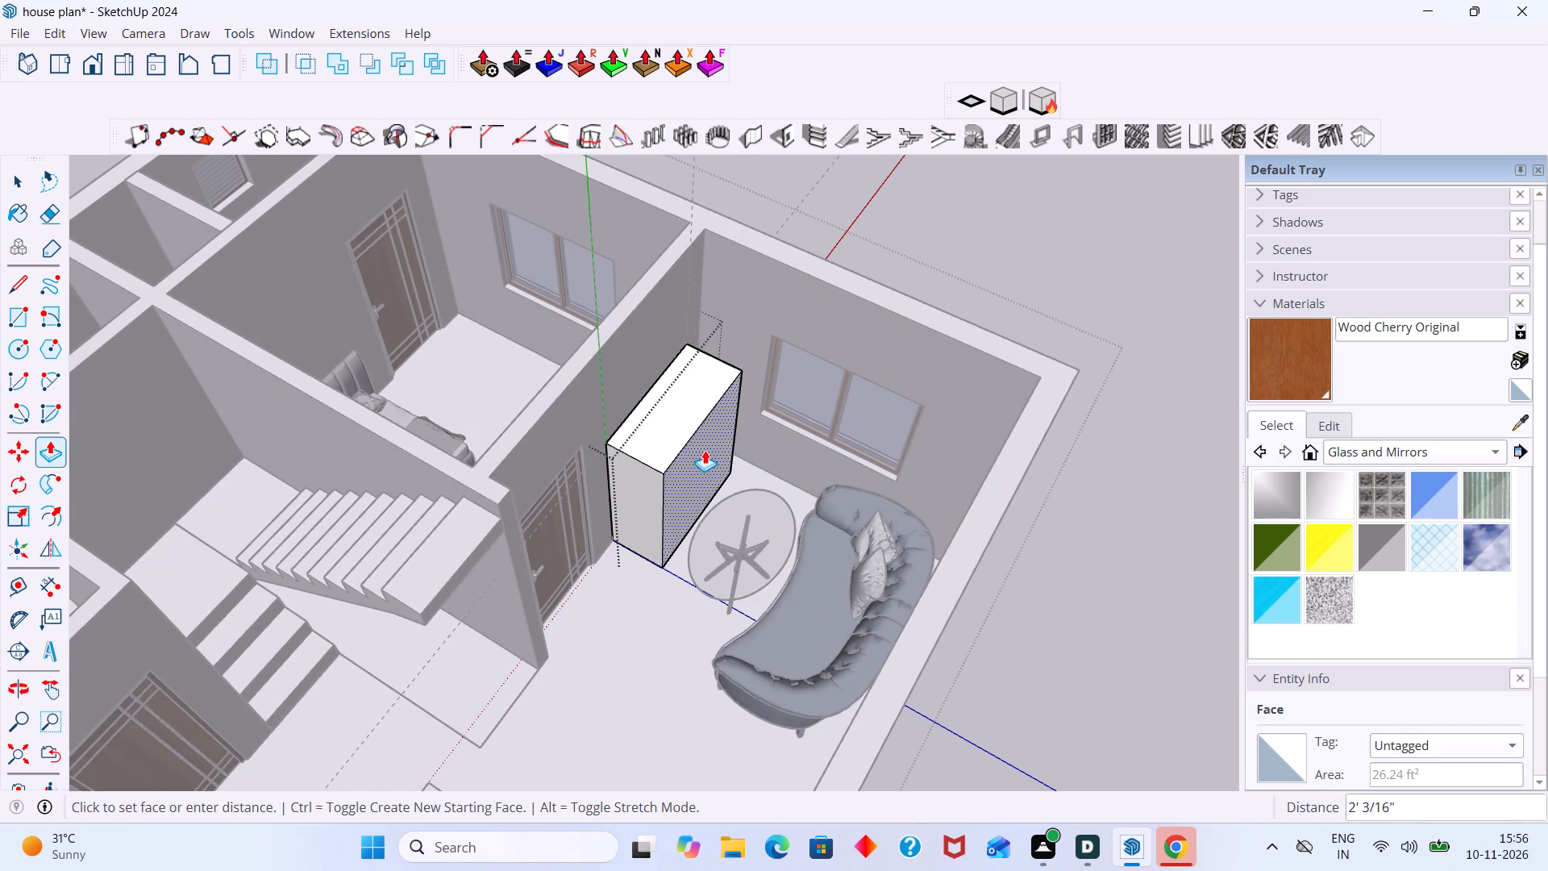
pyautogui.write("1.5'")
pyautogui.press('Return')
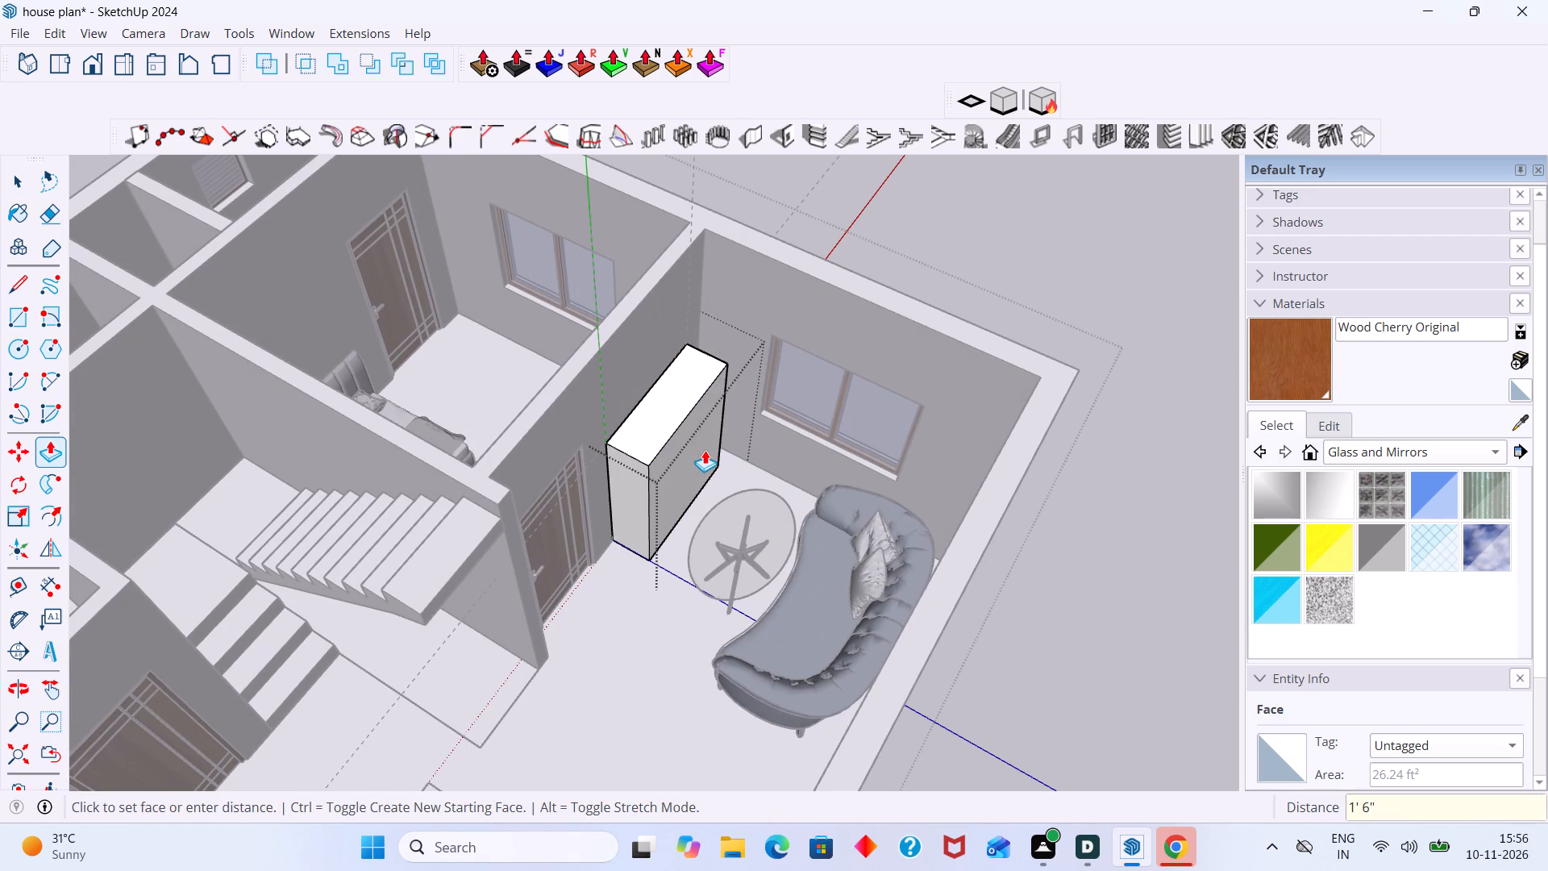
pyautogui.press('space')
pyautogui.click(943, 268)
# Erase the horizontal guide and both vertical guides around the new TV unit box.
pyautogui.scroll(1, 898, 327)
pyautogui.moveTo(891, 331); pyautogui.dragTo(662, 333, button='middle')
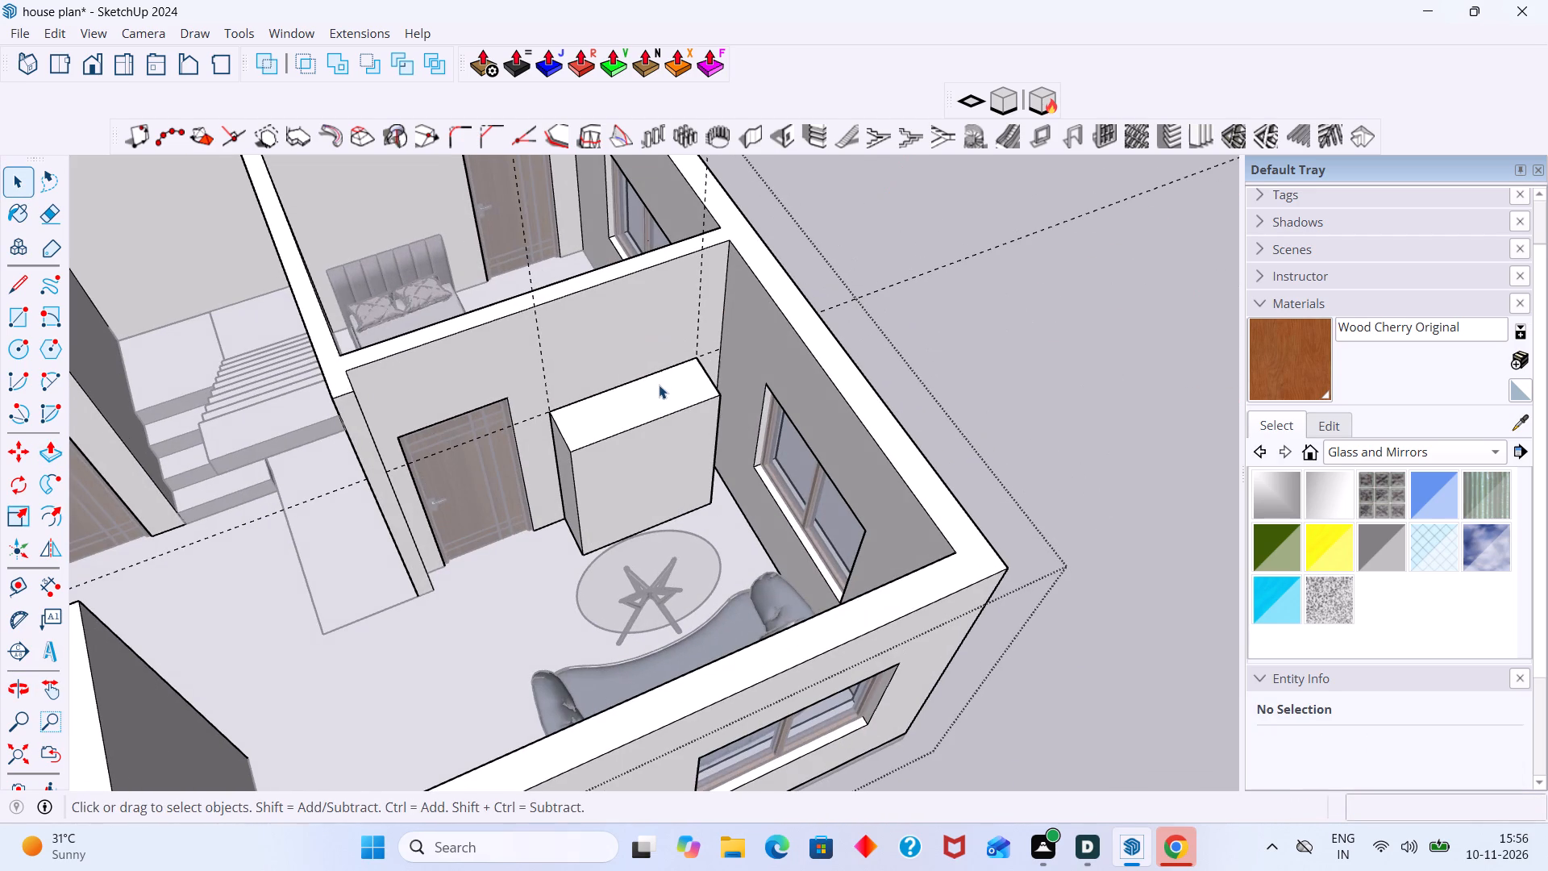
pyautogui.press('e')
pyautogui.moveTo(908, 264); pyautogui.dragTo(923, 308)
pyautogui.scroll(-2, 762, 236)
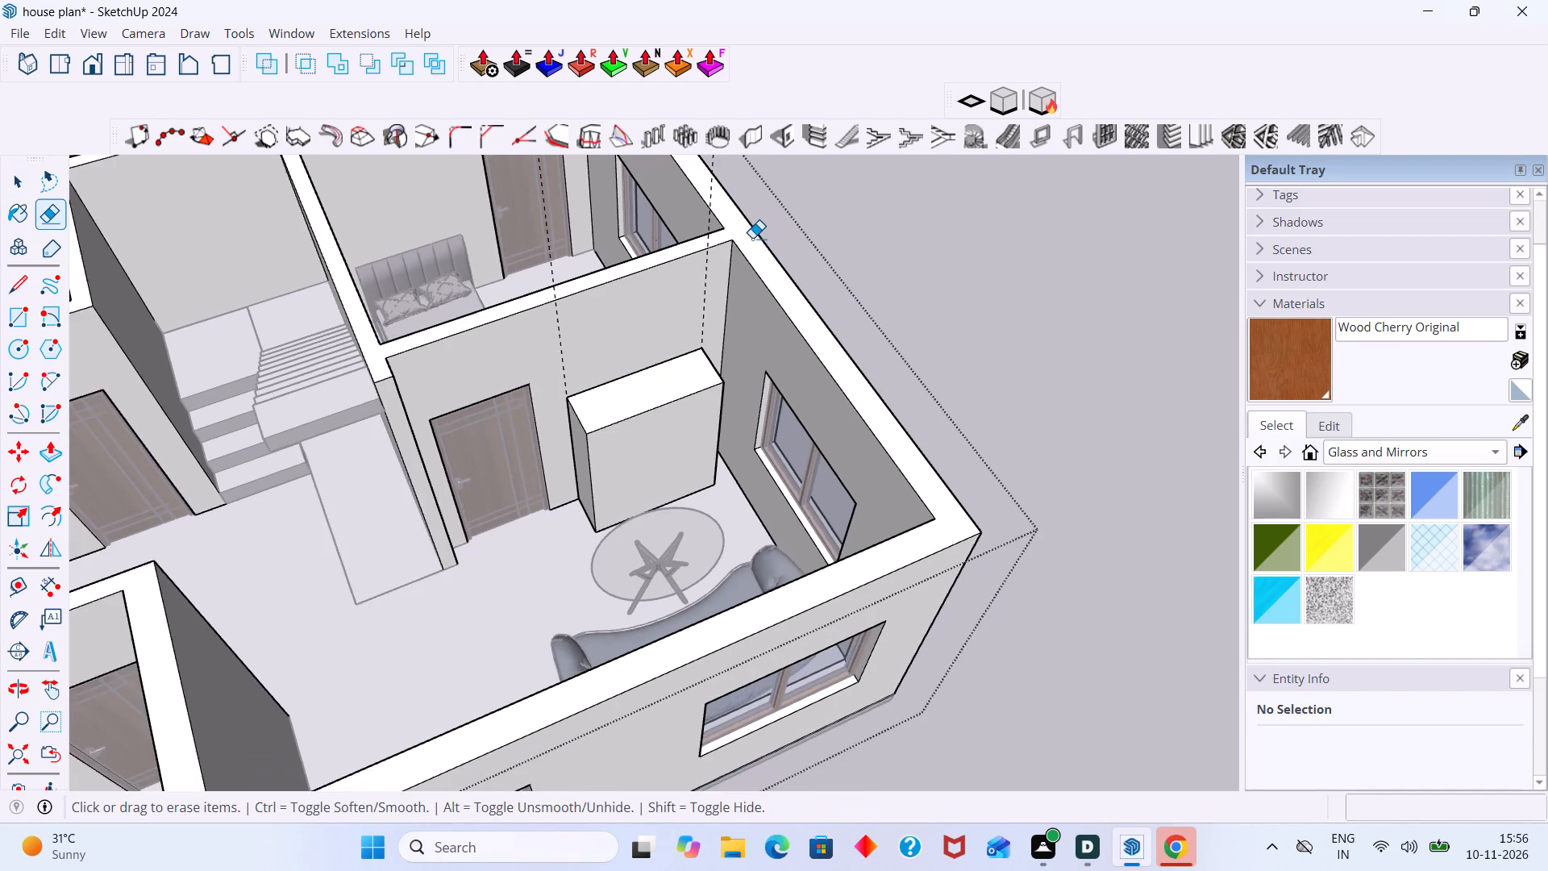
pyautogui.scroll(-5, 752, 238)
pyautogui.keyDown('shift'); pyautogui.moveTo(749, 240); pyautogui.dragTo(725, 456, button='middle'); pyautogui.keyUp('shift')
pyautogui.moveTo(759, 206); pyautogui.dragTo(571, 179)
pyautogui.scroll(-4, 652, 224)
pyautogui.moveTo(686, 335); pyautogui.dragTo(639, 292, button='middle')
pyautogui.press('space')
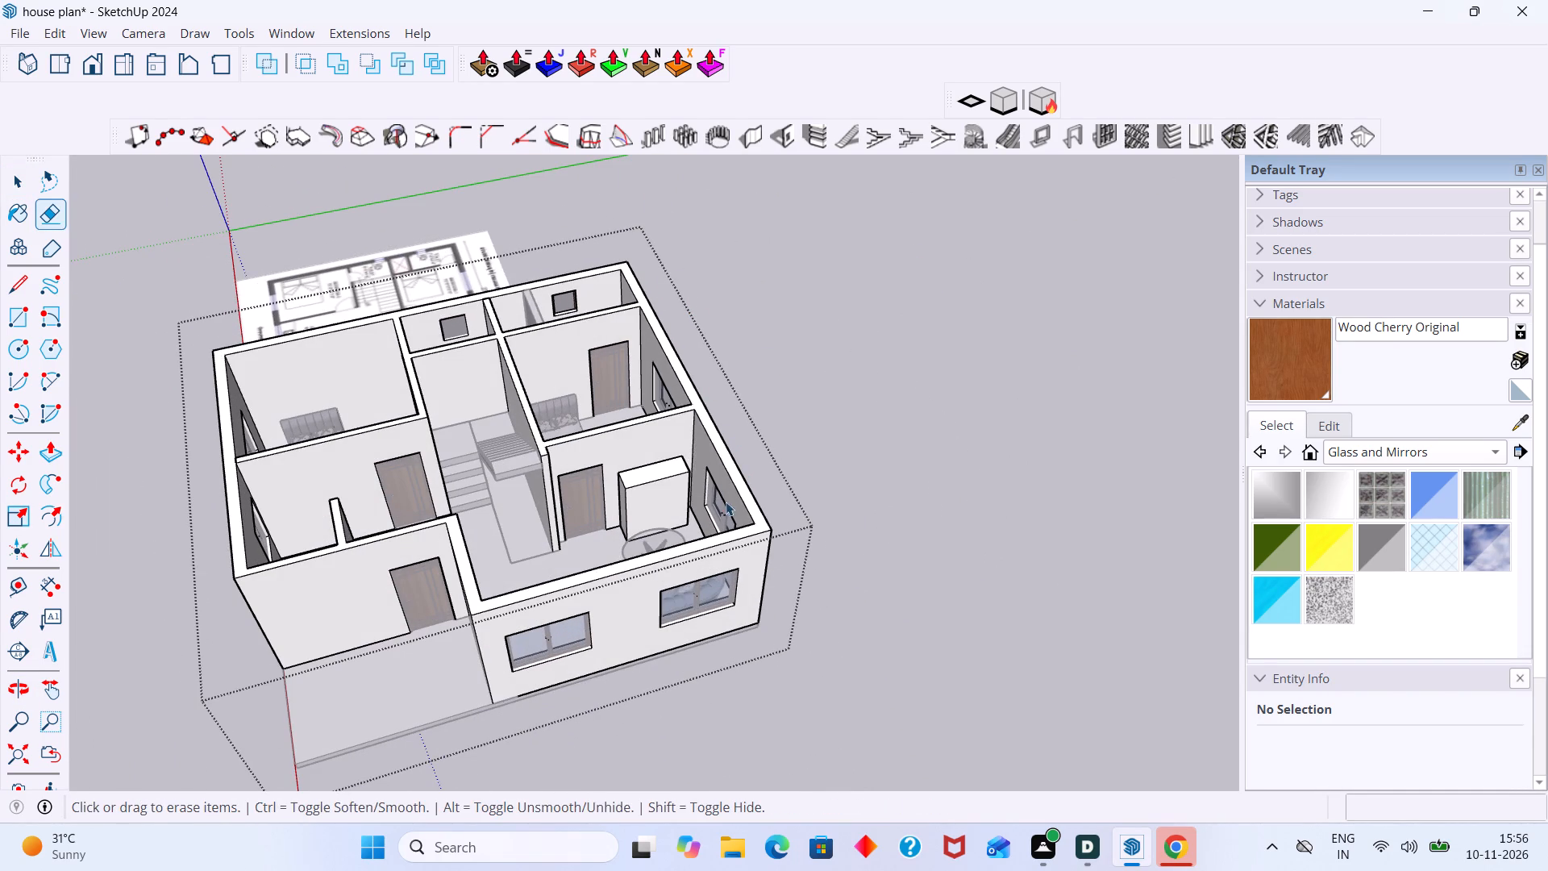
pyautogui.scroll(4, 663, 501)
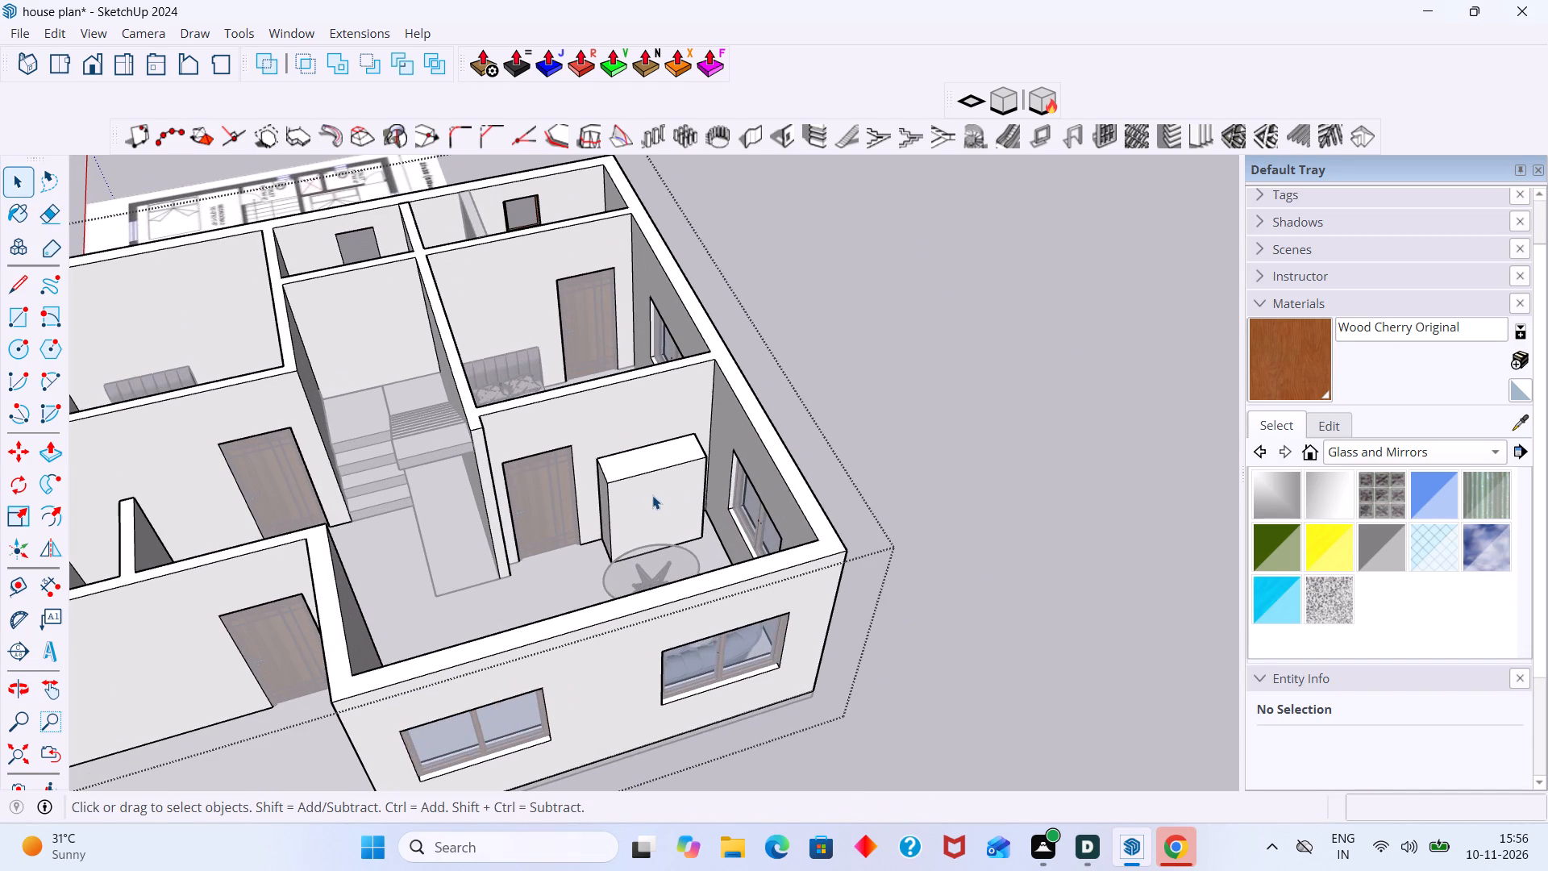
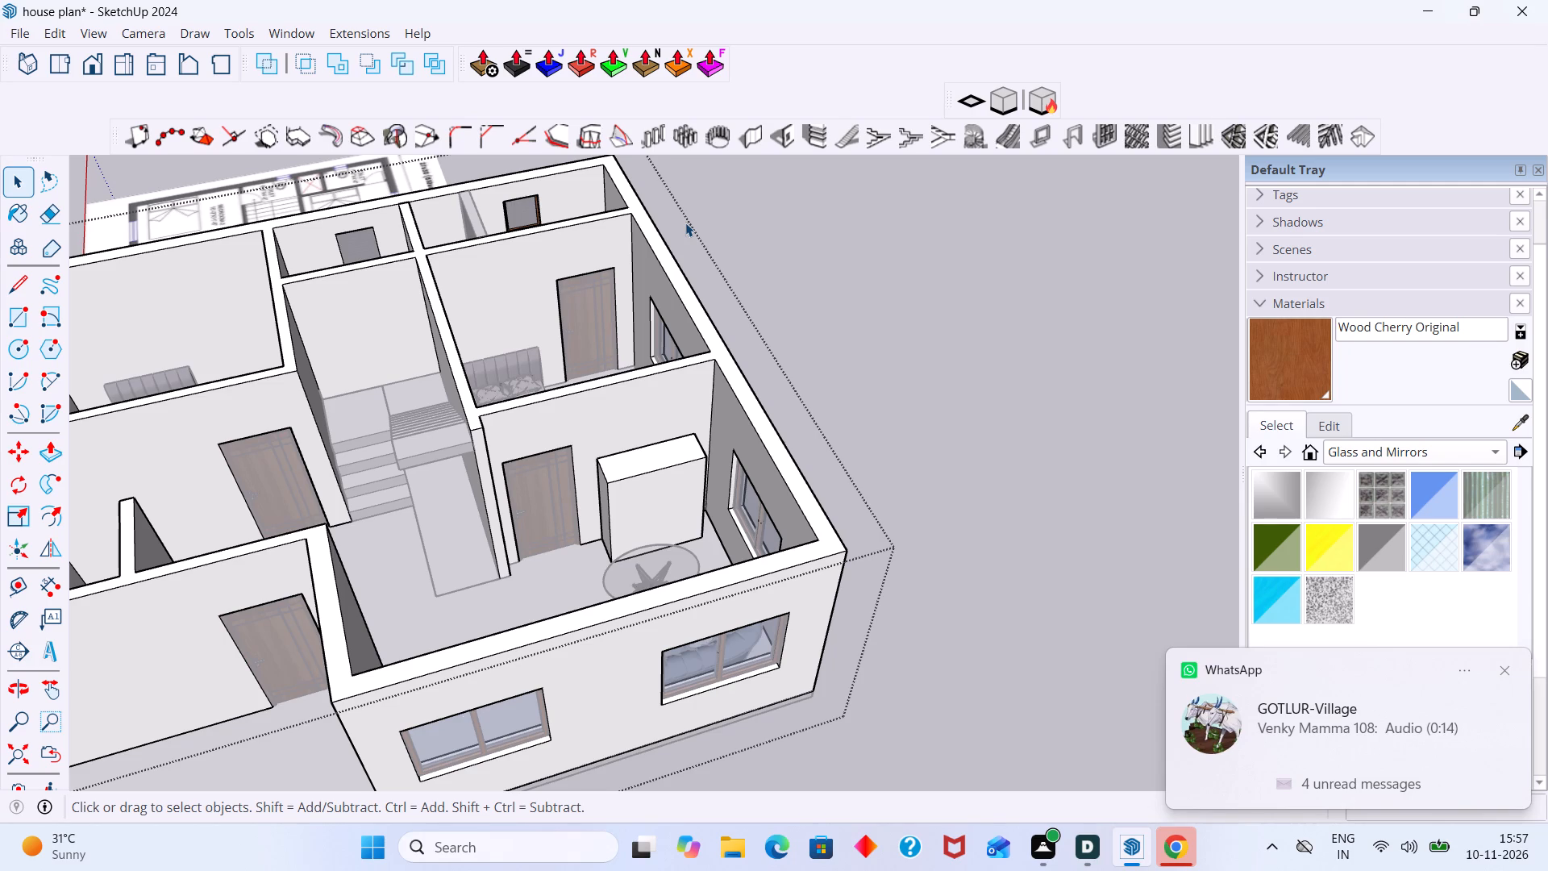
# Open the plain wardrobe block group between the door and window for editing inside the house group.
pyautogui.click(927, 594)
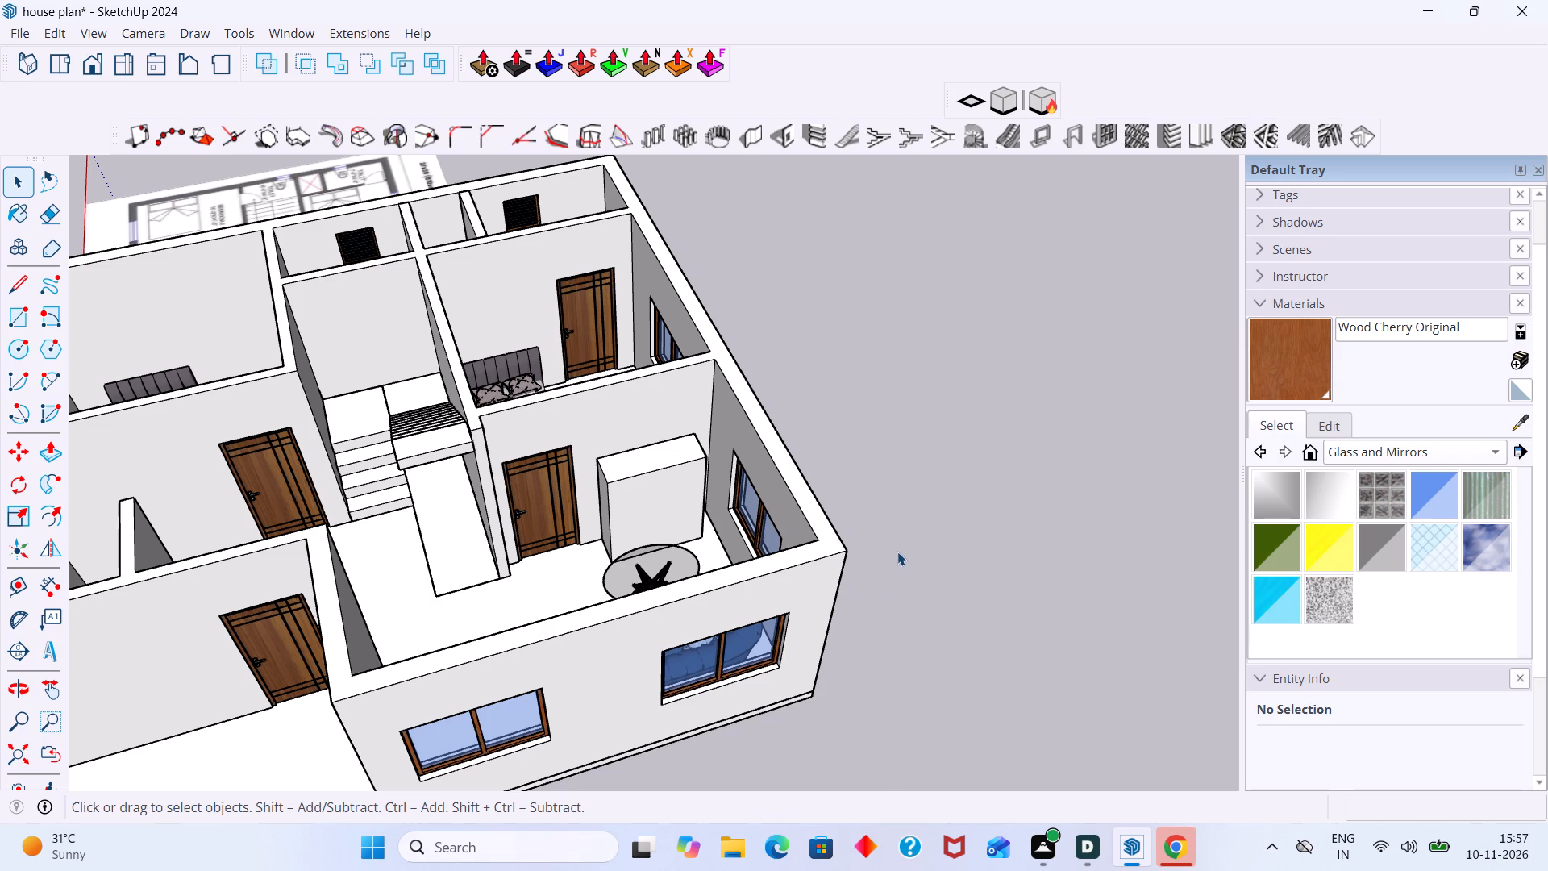
pyautogui.moveTo(841, 544); pyautogui.dragTo(780, 499, button='middle')
pyautogui.scroll(3, 748, 602)
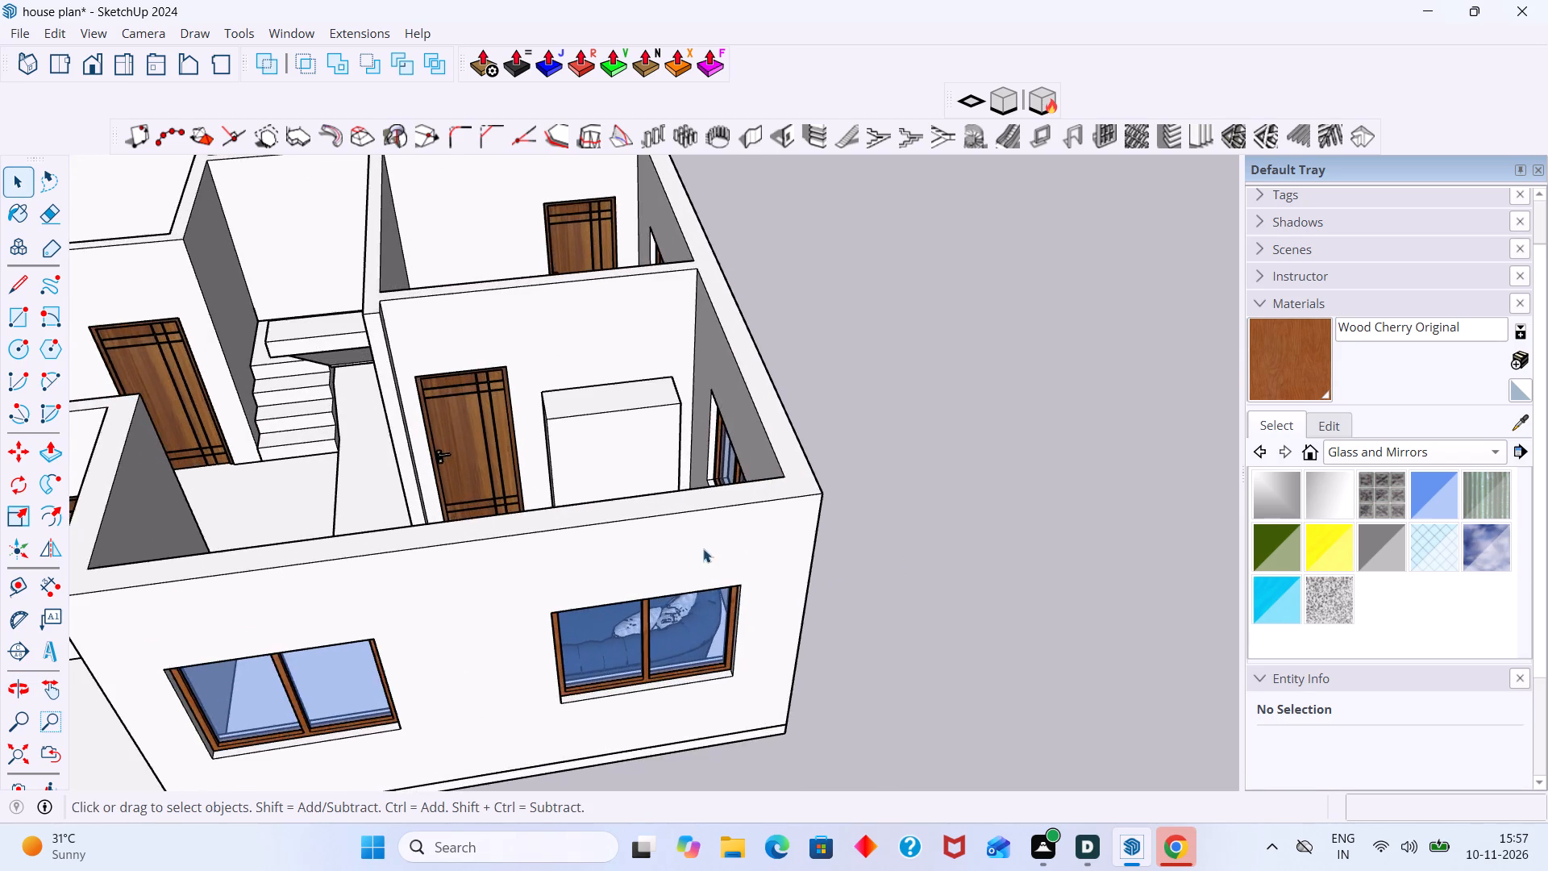
pyautogui.scroll(5, 662, 470)
pyautogui.scroll(1, 606, 431)
pyautogui.scroll(-5, 580, 424)
pyautogui.moveTo(557, 414); pyautogui.dragTo(639, 435, button='middle')
pyautogui.scroll(9, 572, 433)
pyautogui.moveTo(522, 453); pyautogui.dragTo(615, 472, button='middle')
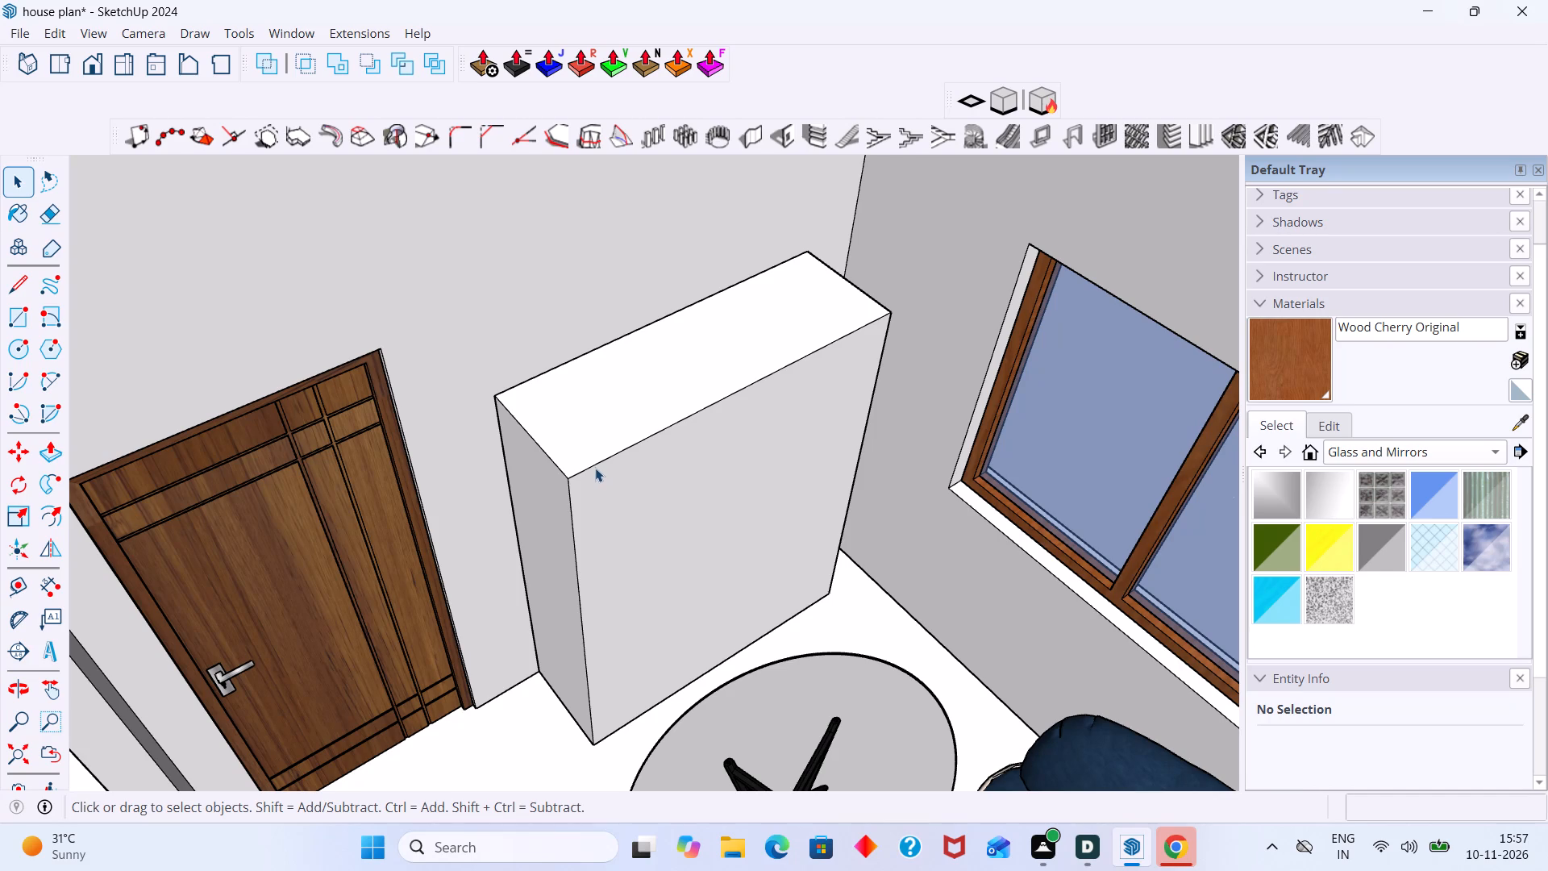
pyautogui.moveTo(594, 468); pyautogui.dragTo(513, 459, button='middle')
pyautogui.scroll(1, 586, 478)
pyautogui.click(586, 478)
pyautogui.scroll(3, 586, 478)
pyautogui.doubleClick(586, 478)
pyautogui.click(589, 508)
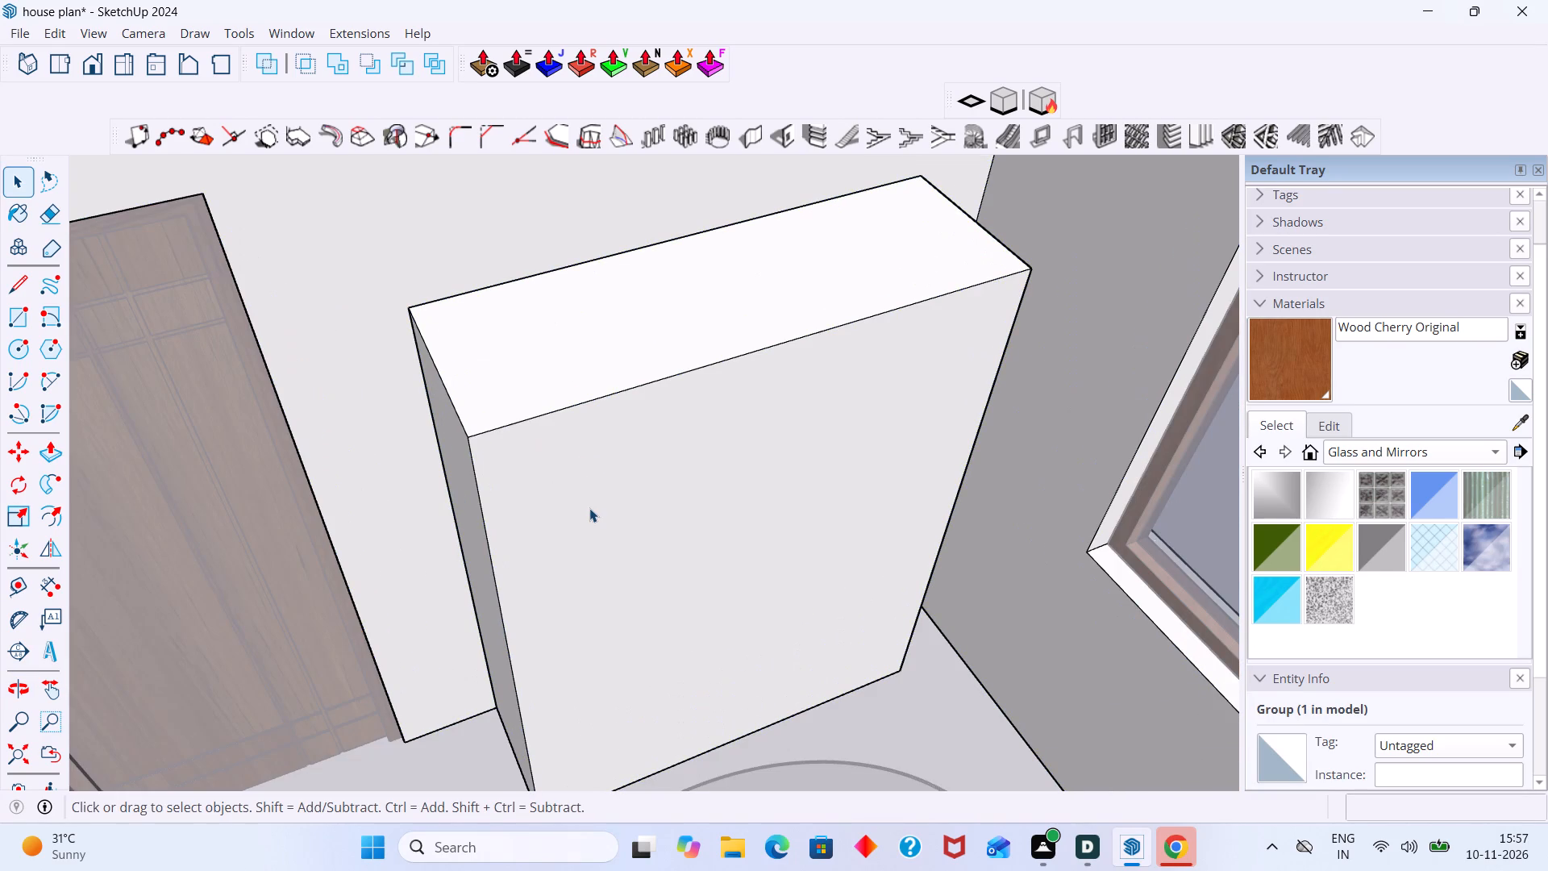
pyautogui.click(593, 510)
pyautogui.click(594, 512)
pyautogui.doubleClick(609, 557)
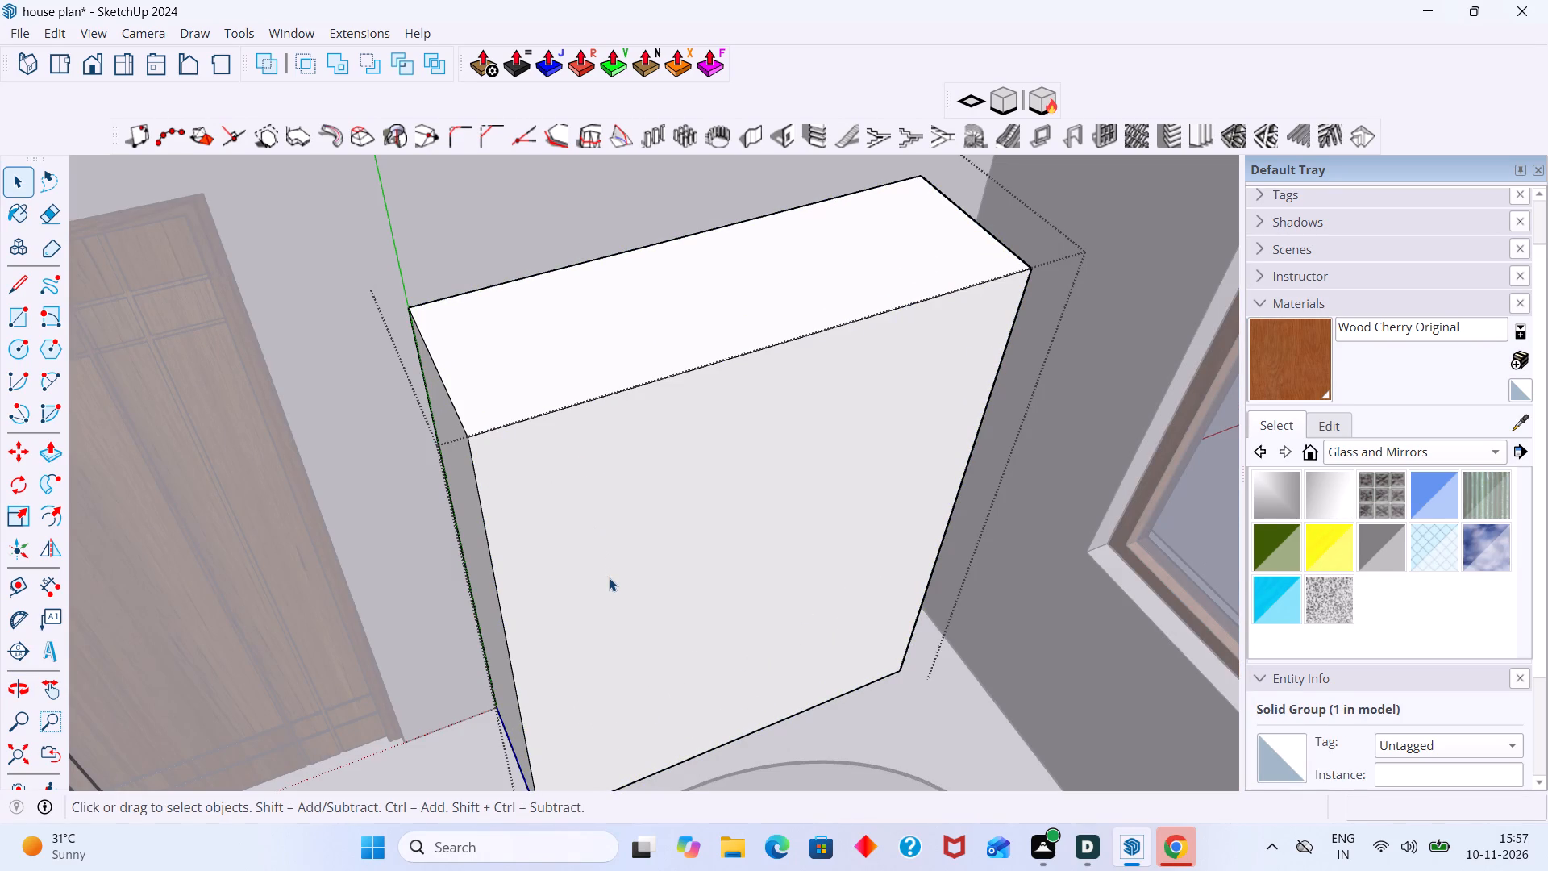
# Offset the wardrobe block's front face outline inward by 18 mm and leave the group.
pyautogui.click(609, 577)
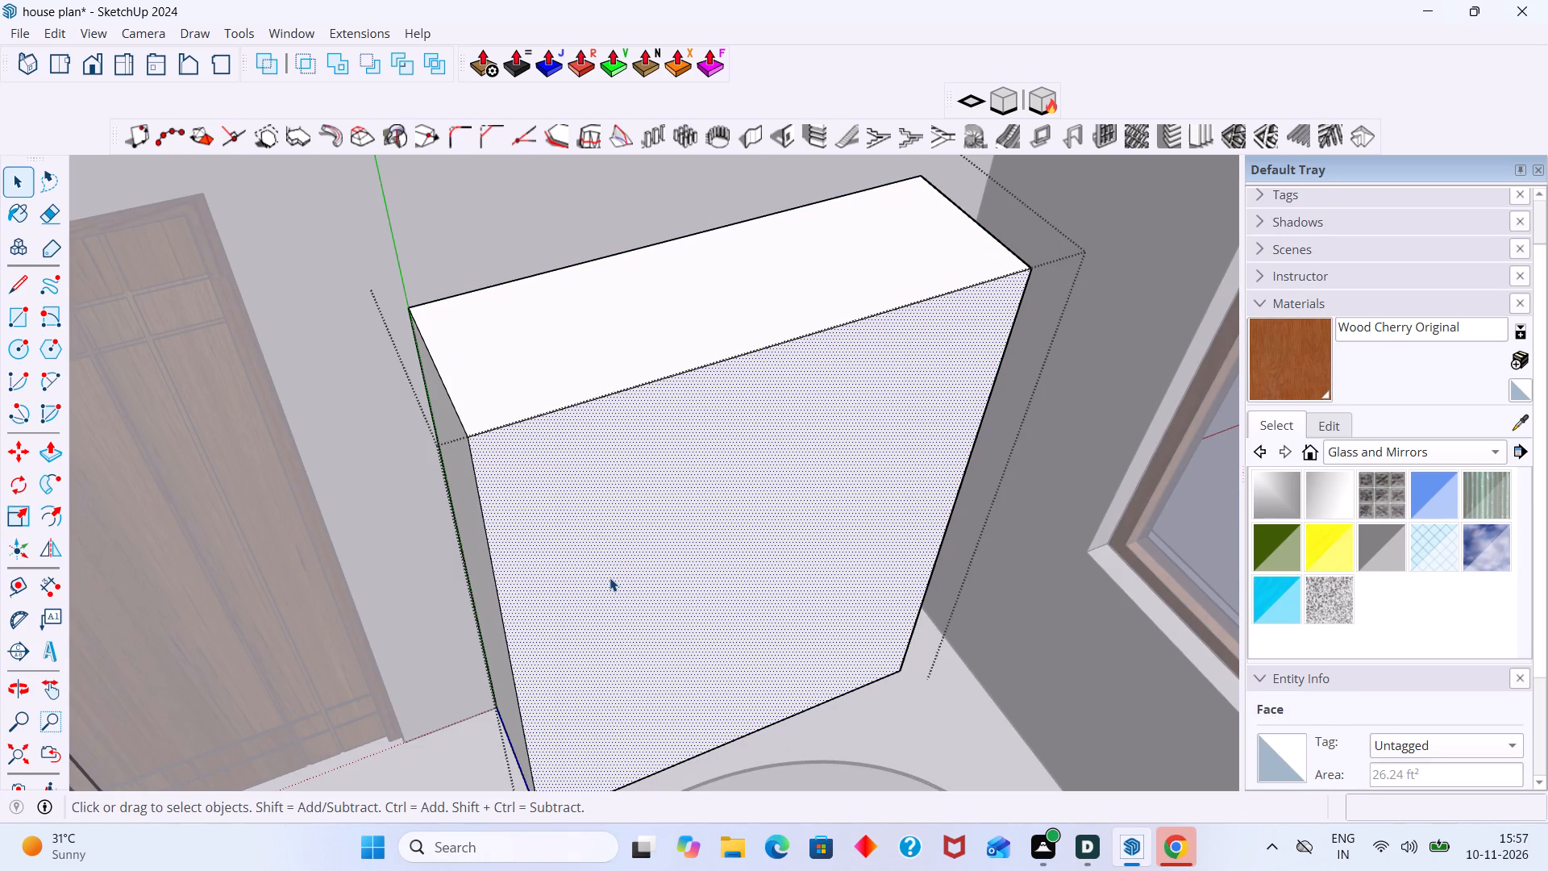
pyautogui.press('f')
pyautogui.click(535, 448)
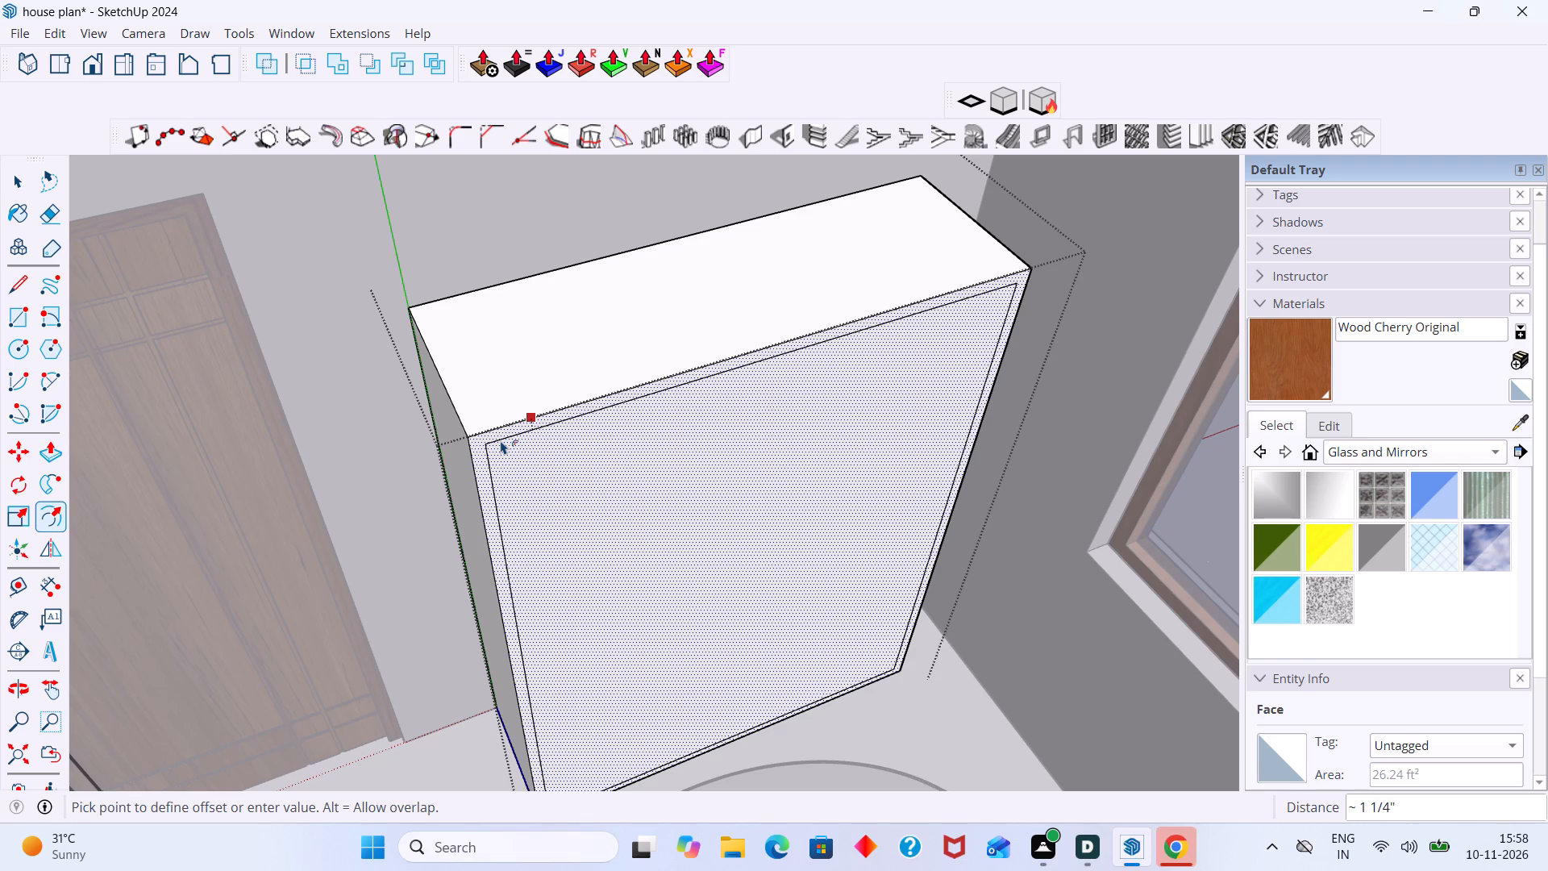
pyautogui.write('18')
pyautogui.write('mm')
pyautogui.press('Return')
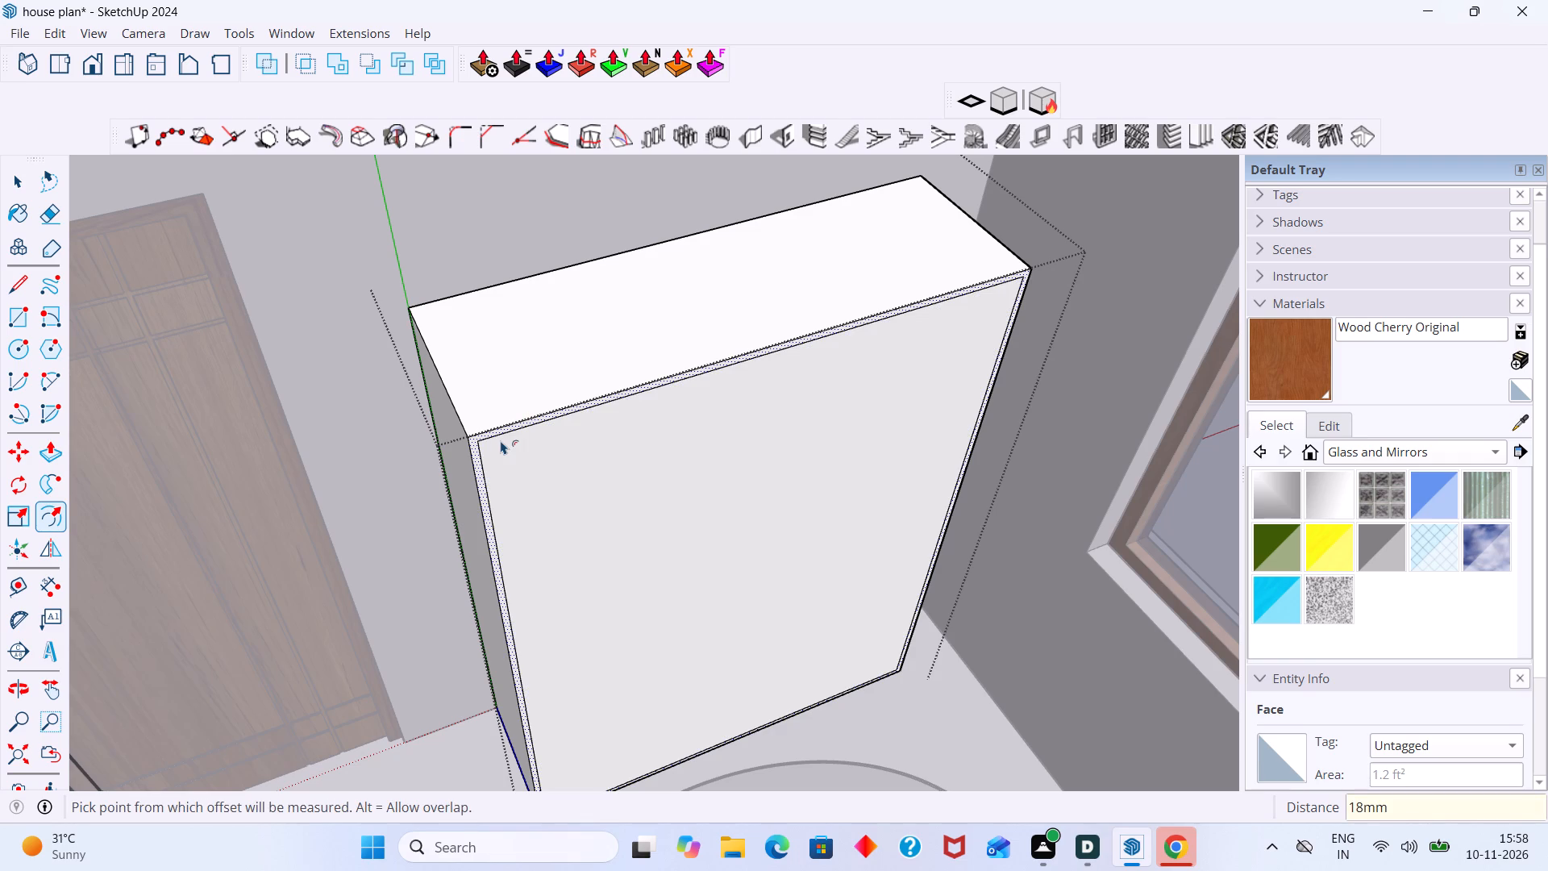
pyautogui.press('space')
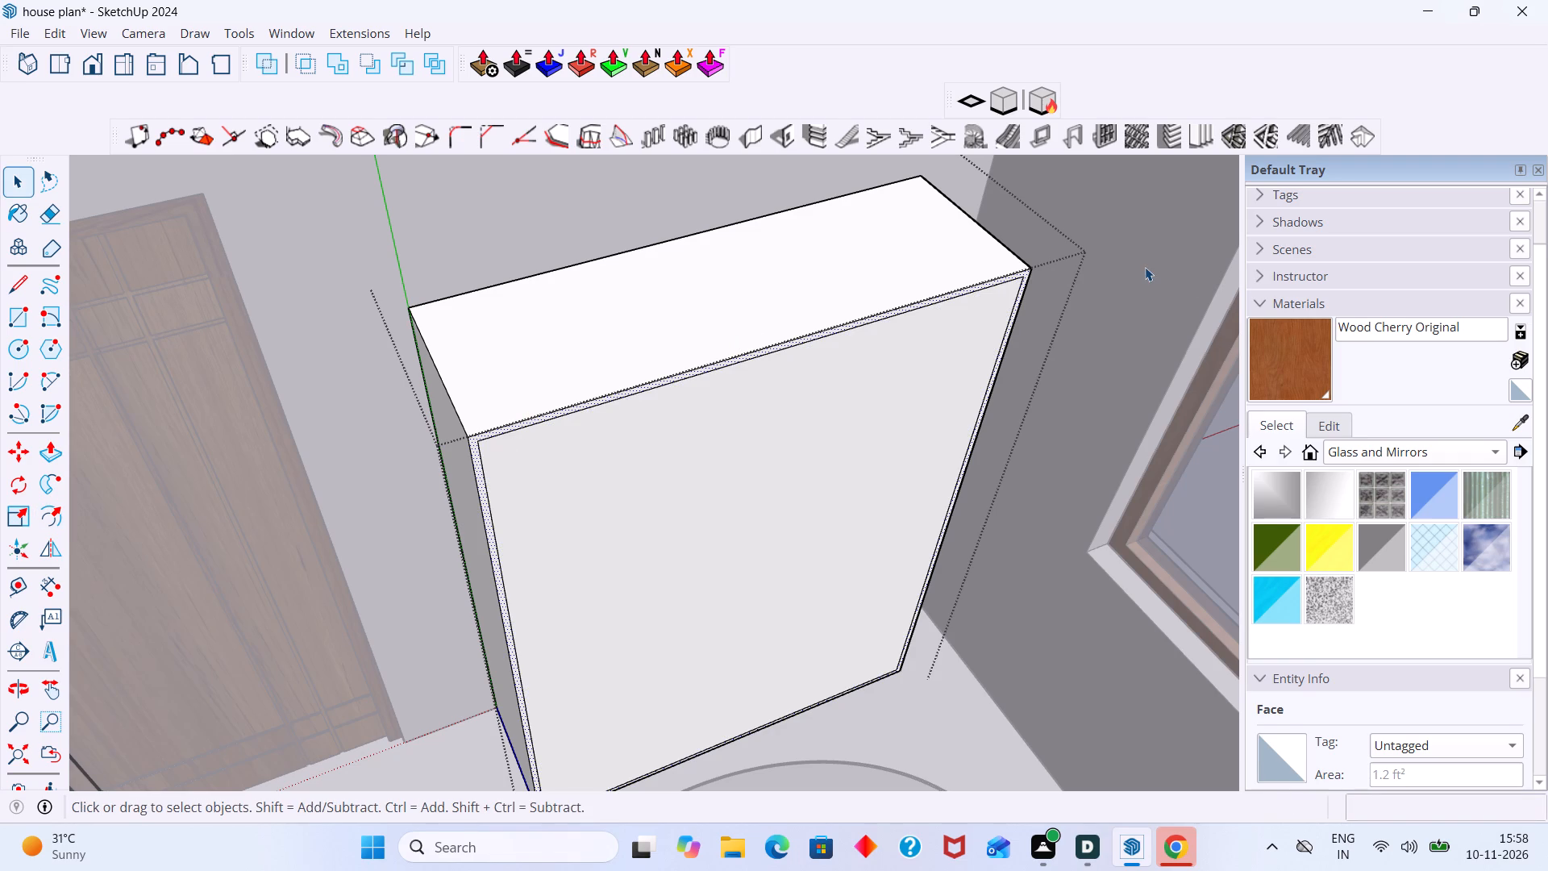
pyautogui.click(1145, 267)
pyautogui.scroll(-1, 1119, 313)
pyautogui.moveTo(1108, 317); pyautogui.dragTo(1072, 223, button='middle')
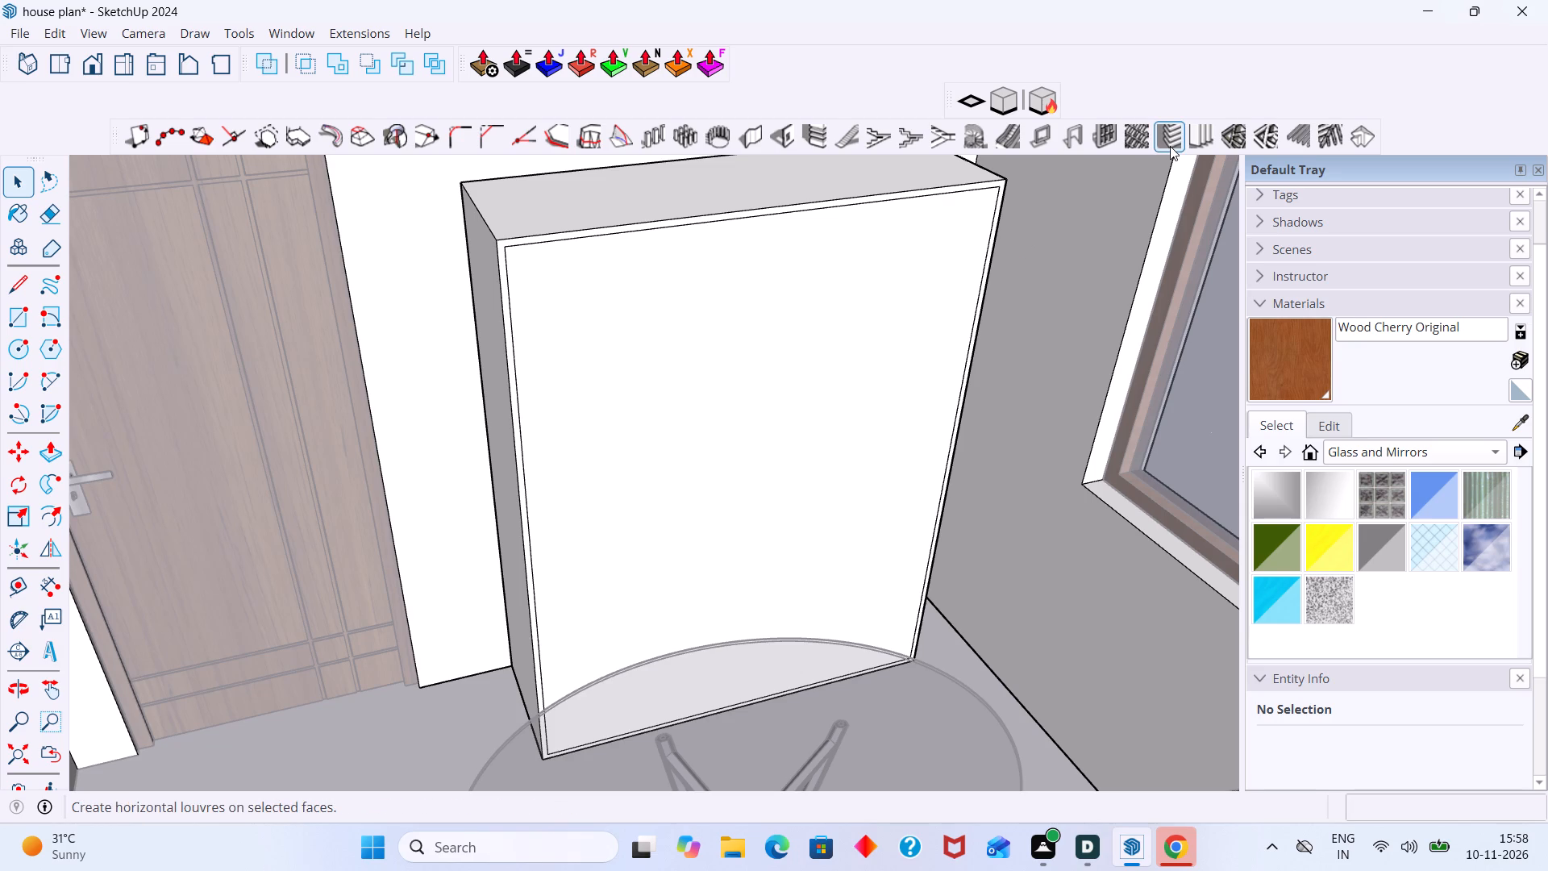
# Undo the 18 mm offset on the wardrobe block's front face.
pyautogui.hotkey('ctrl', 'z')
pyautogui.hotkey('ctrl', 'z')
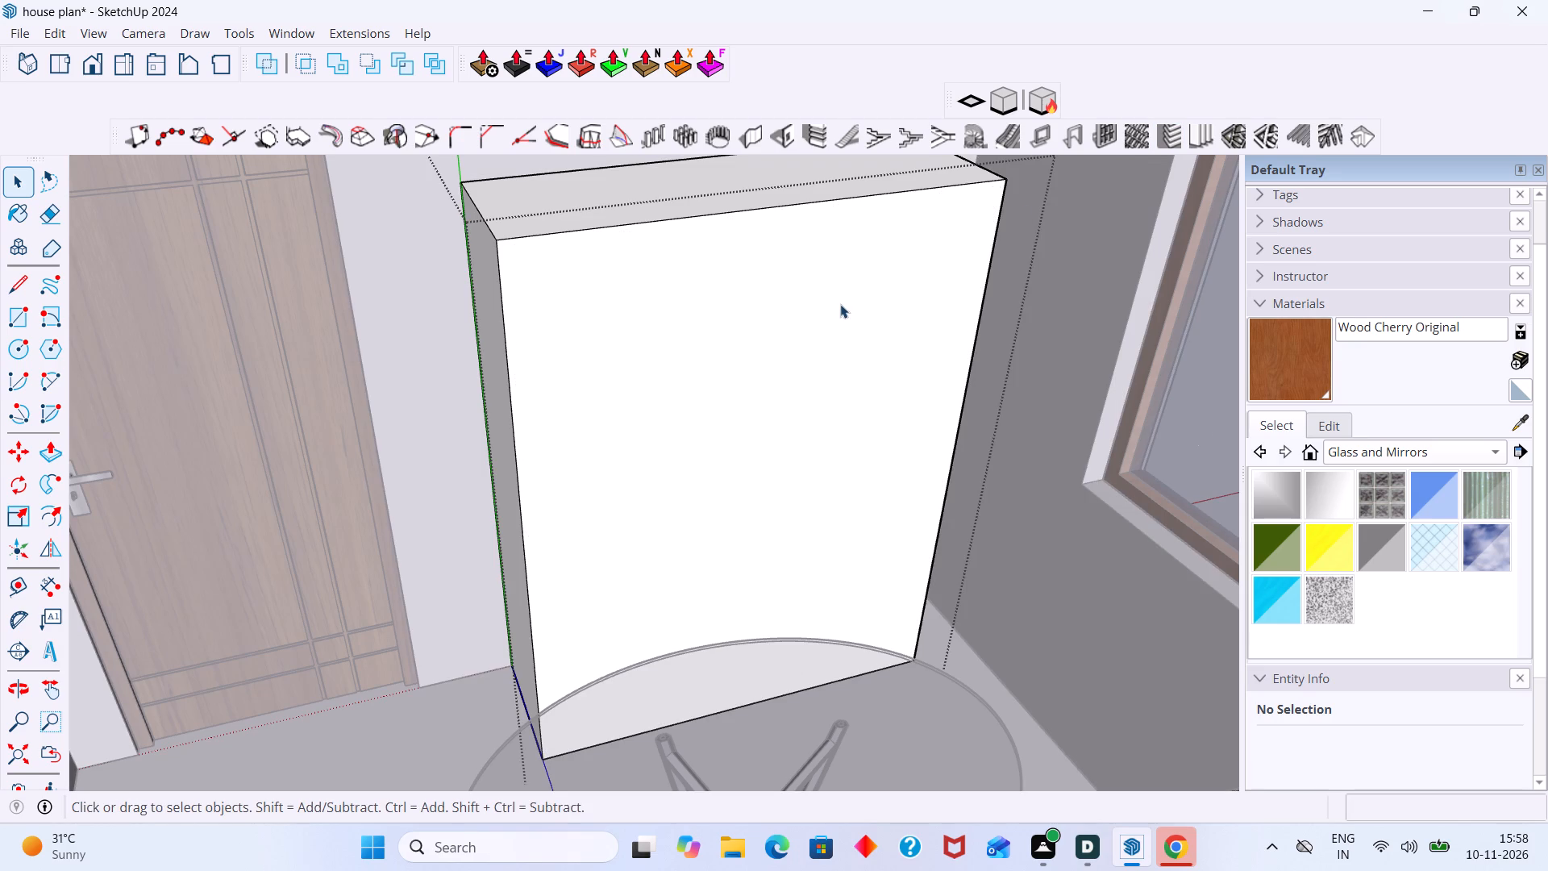
# Offset the wardrobe block's front face outline inward by 36 mm and leave the group.
pyautogui.doubleClick(840, 304)
pyautogui.click(829, 334)
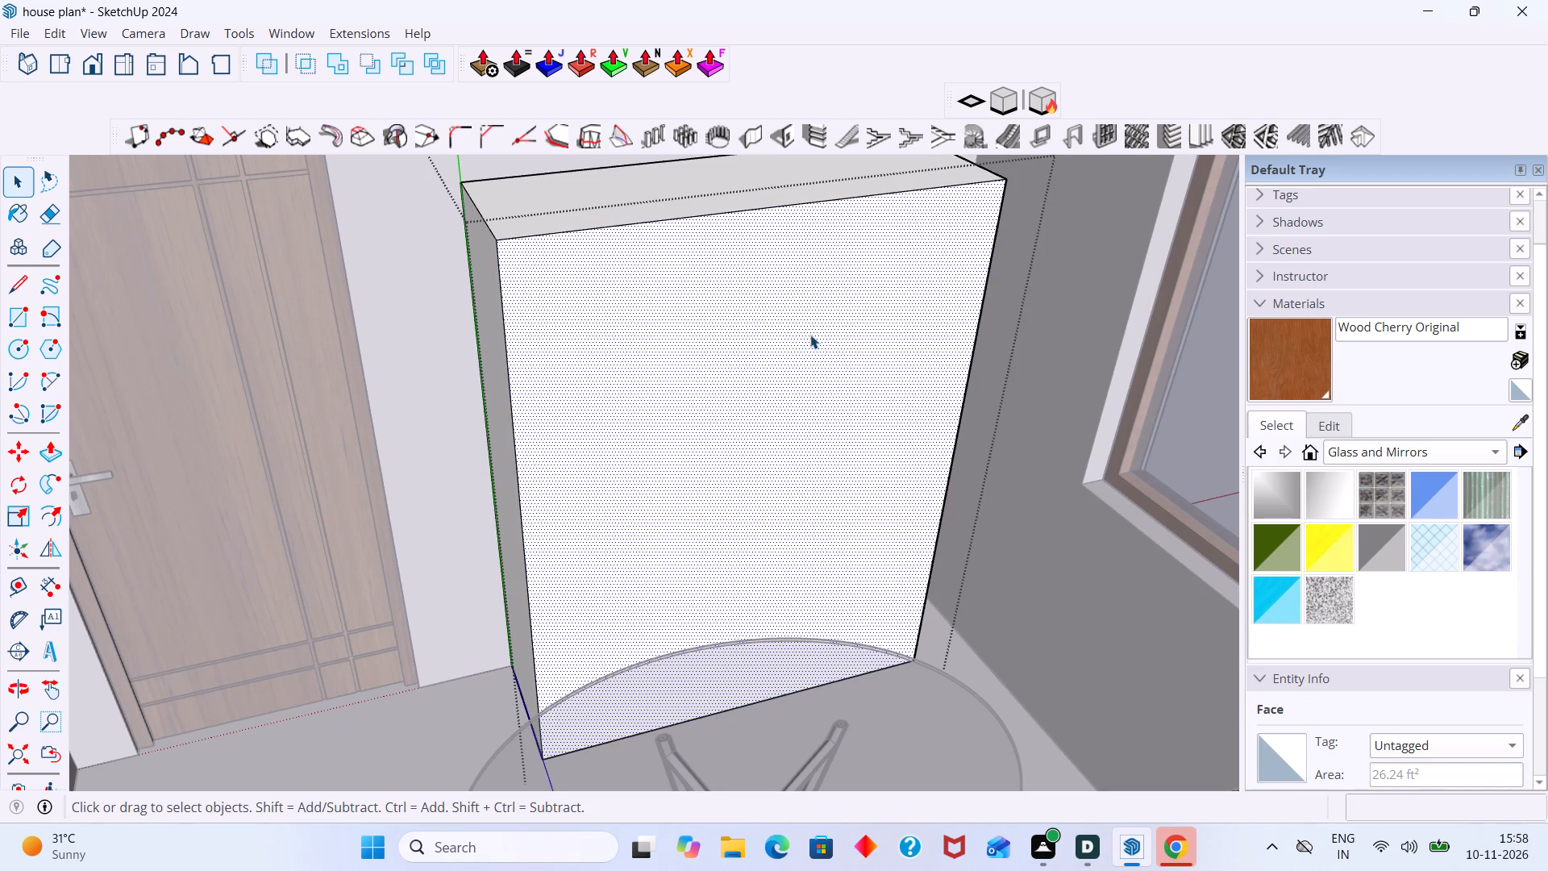
pyautogui.click(809, 335)
pyautogui.click(809, 335)
pyautogui.doubleClick(777, 352)
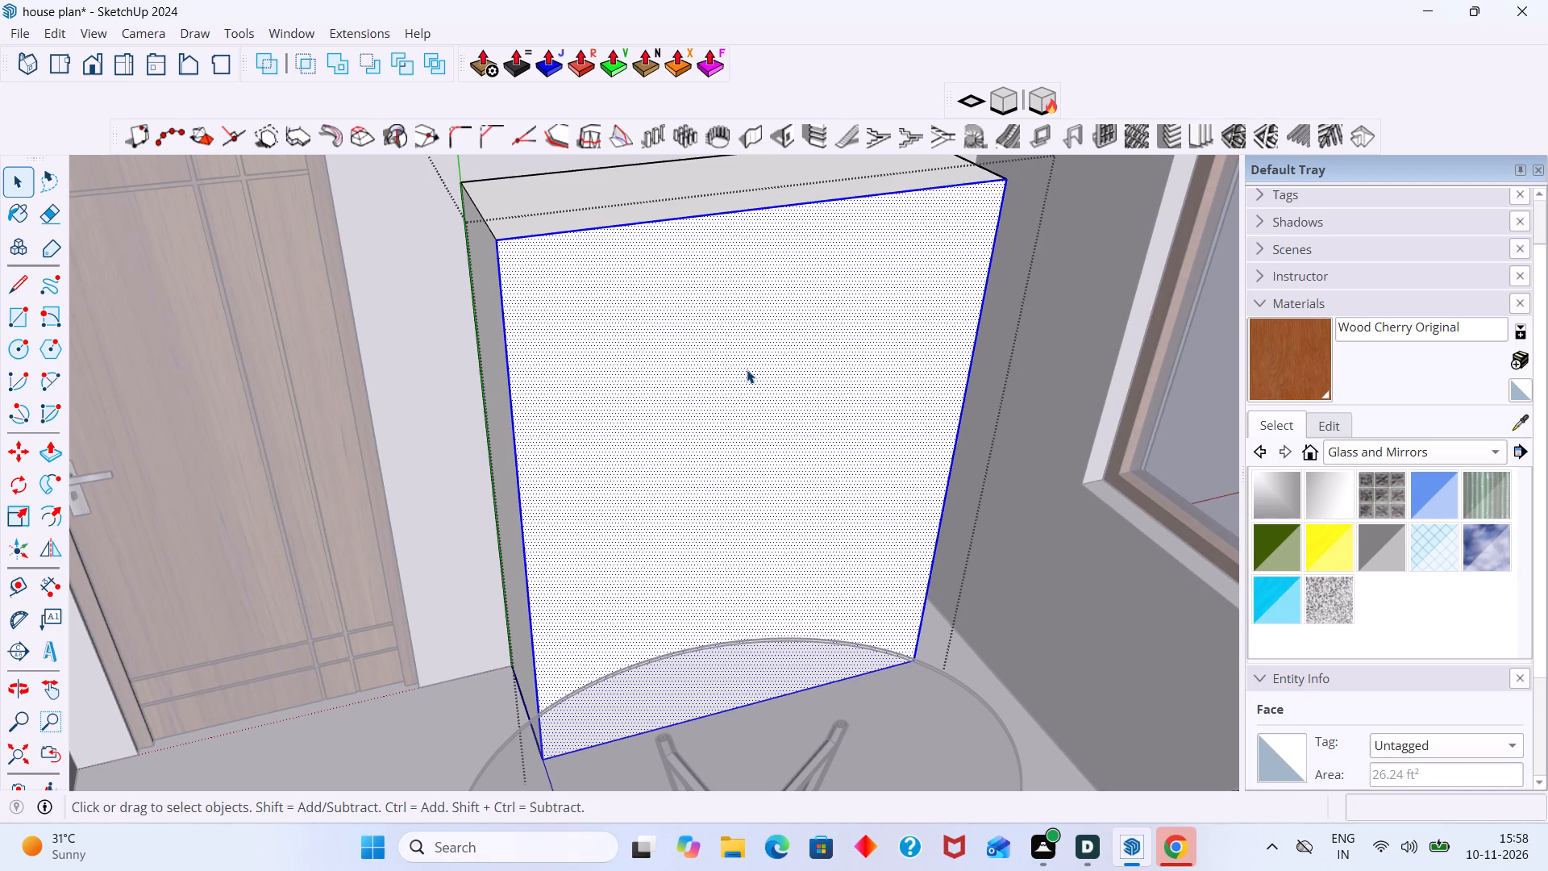
pyautogui.press('f')
pyautogui.click(697, 291)
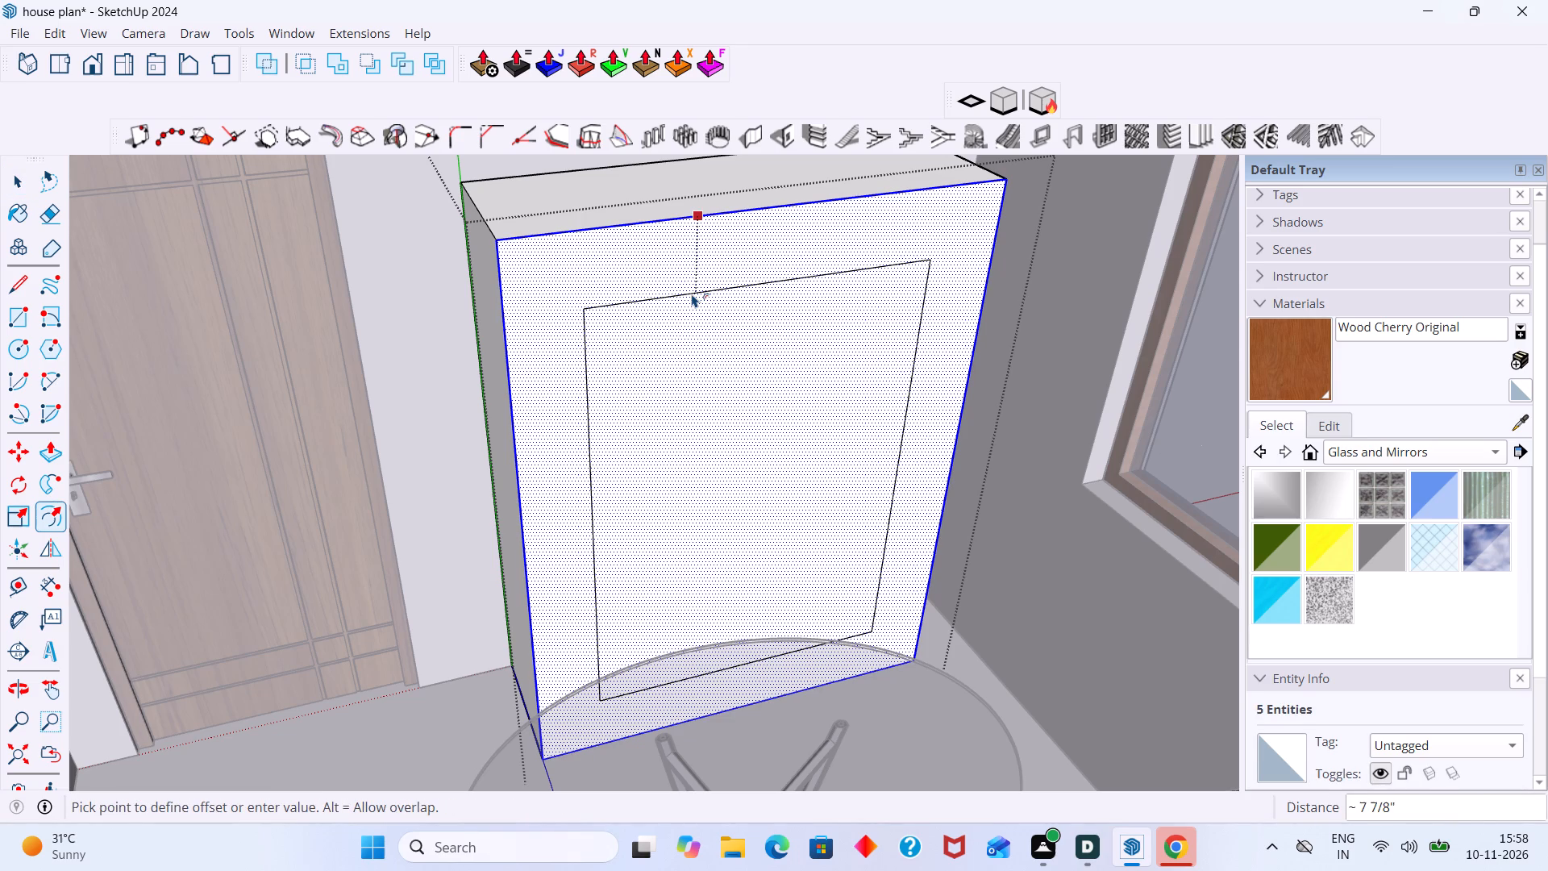
pyautogui.write('36mm')
pyautogui.press('Return')
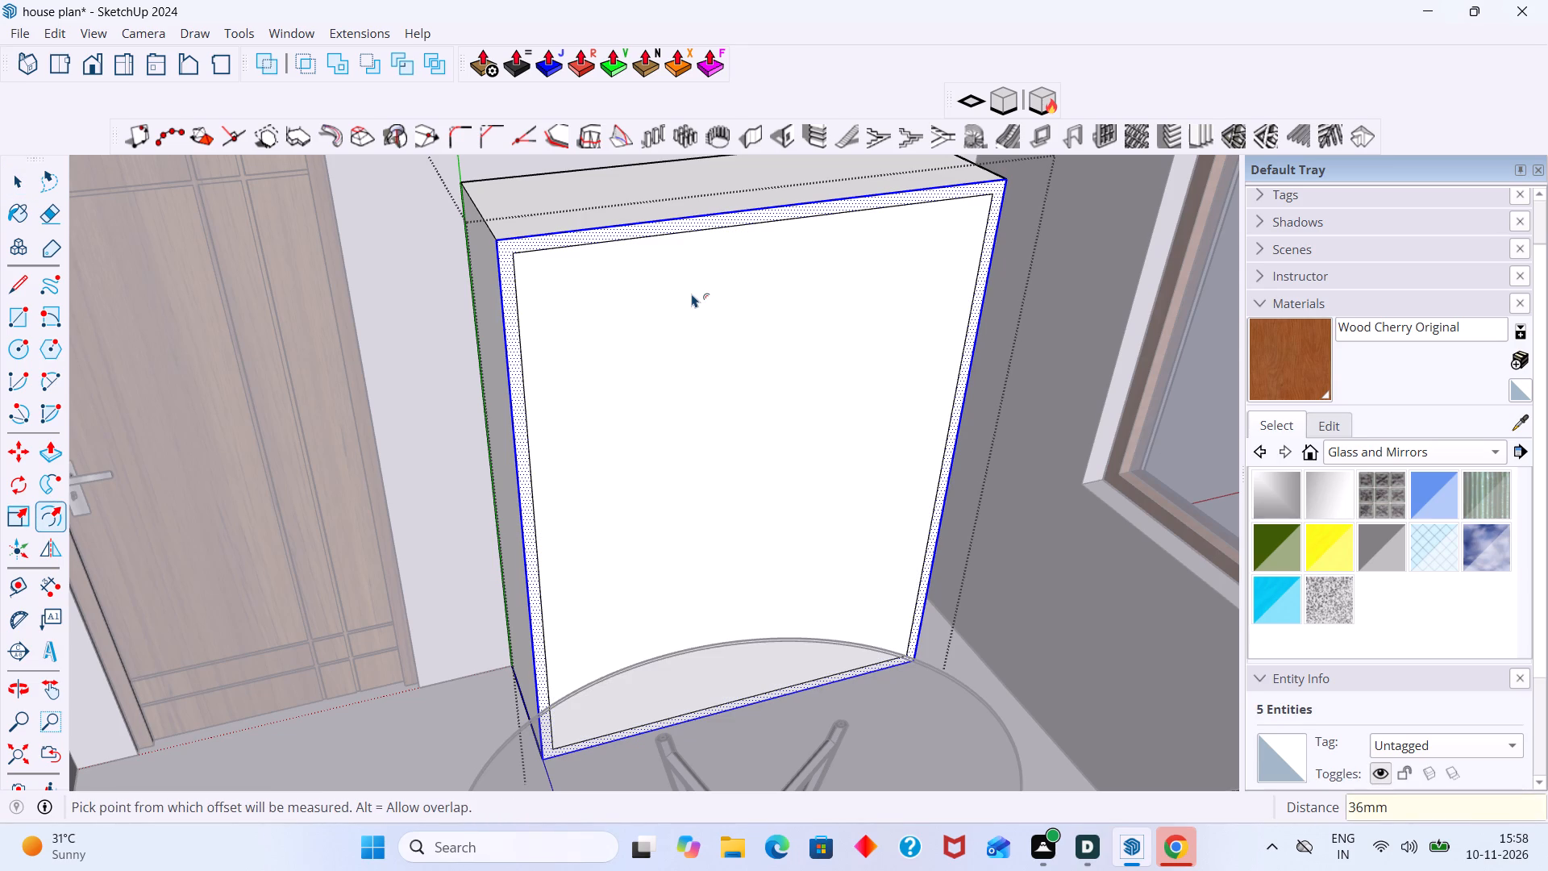
pyautogui.press('space')
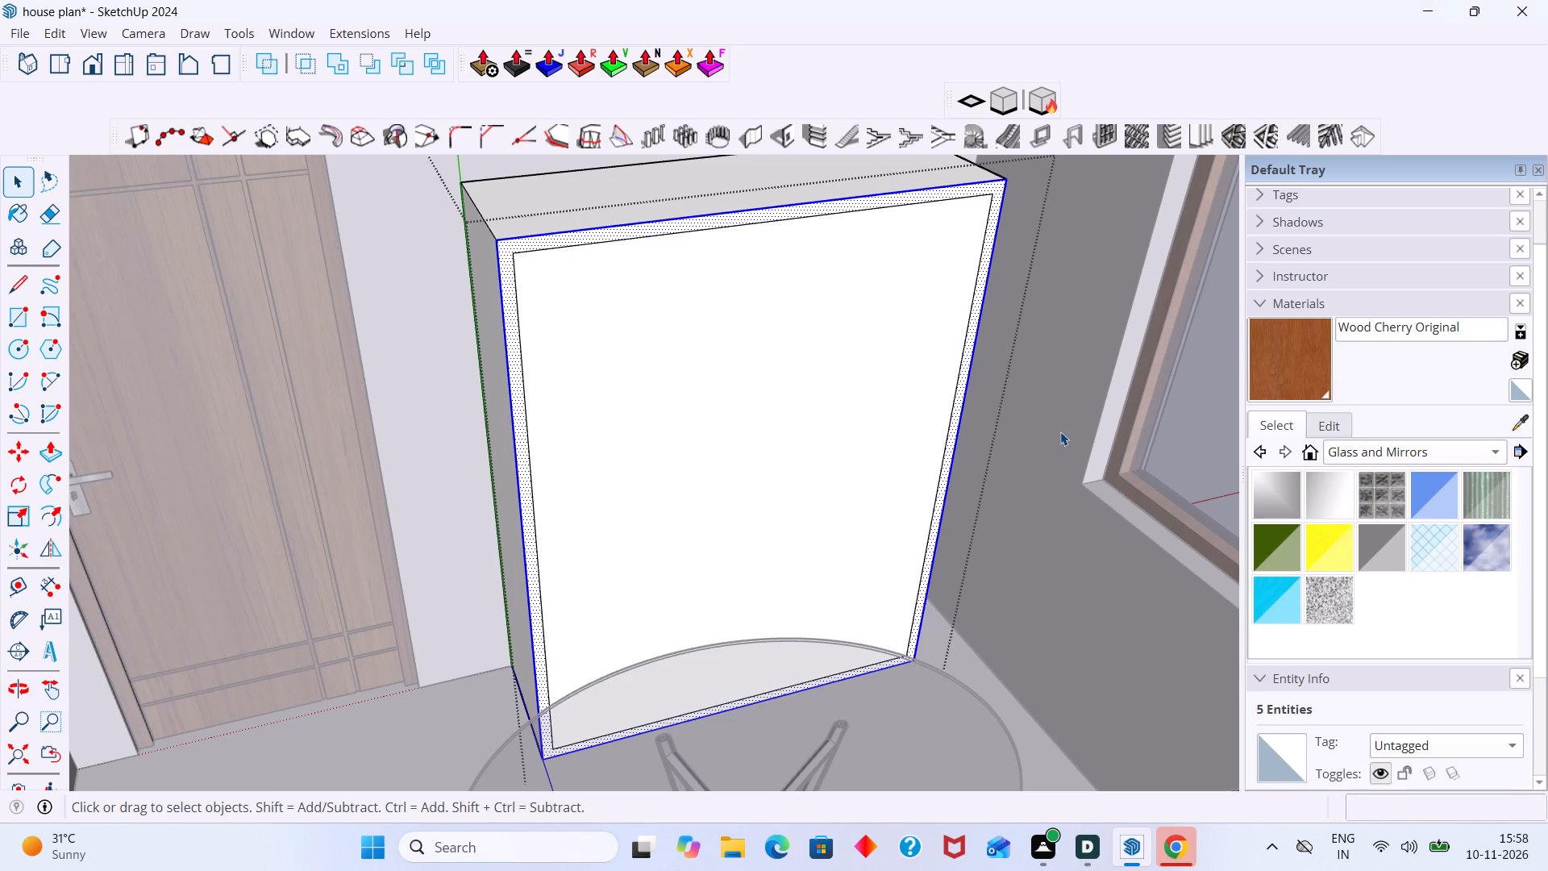
pyautogui.scroll(-7, 1059, 434)
pyautogui.click(20, 756)
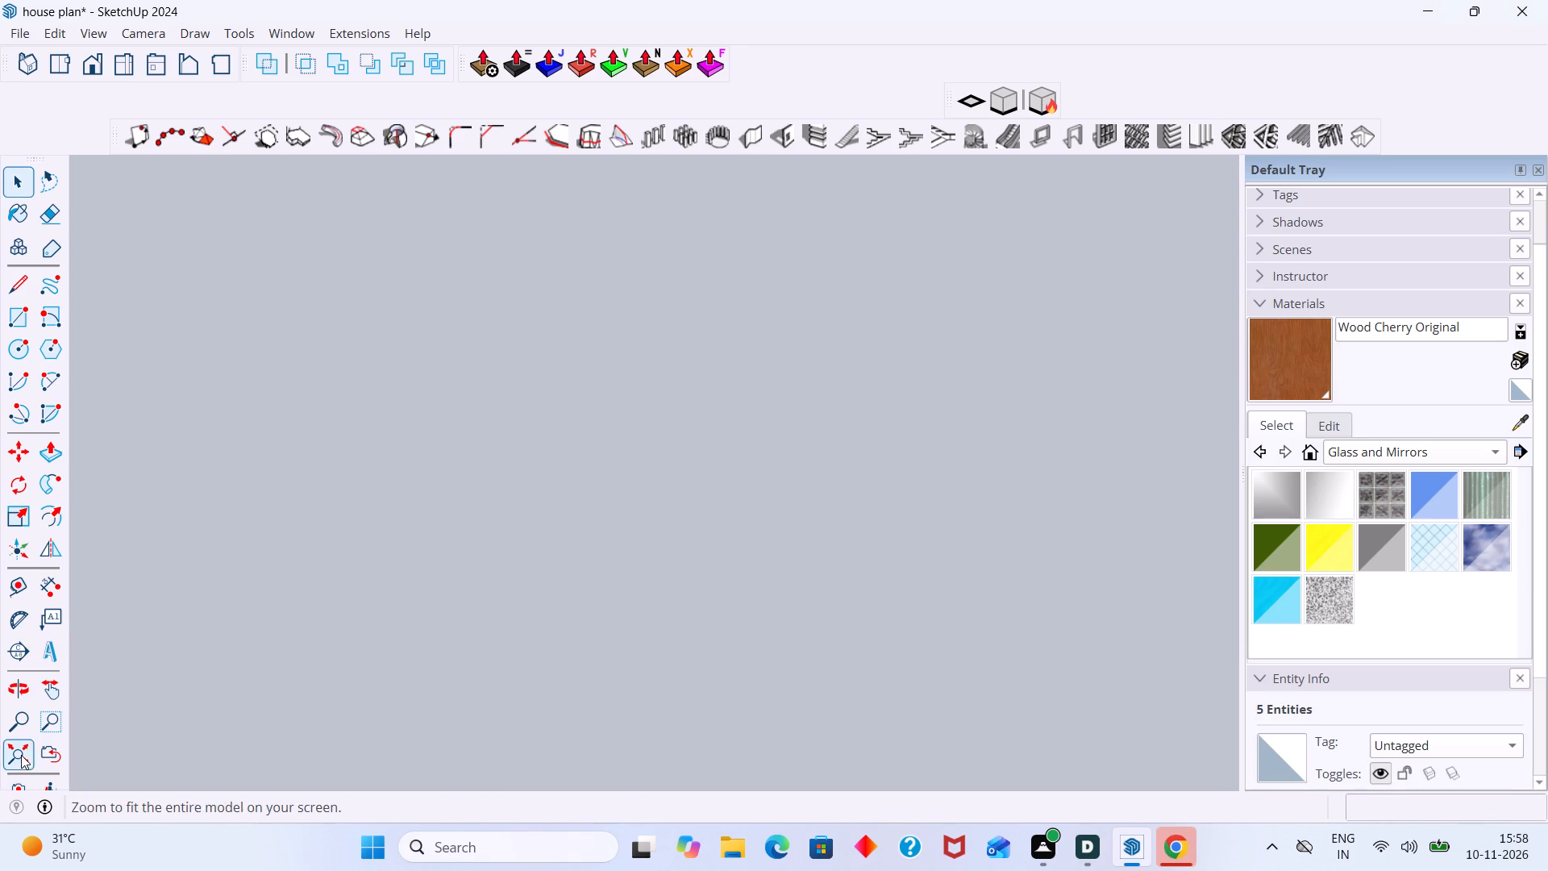
pyautogui.click(1151, 307)
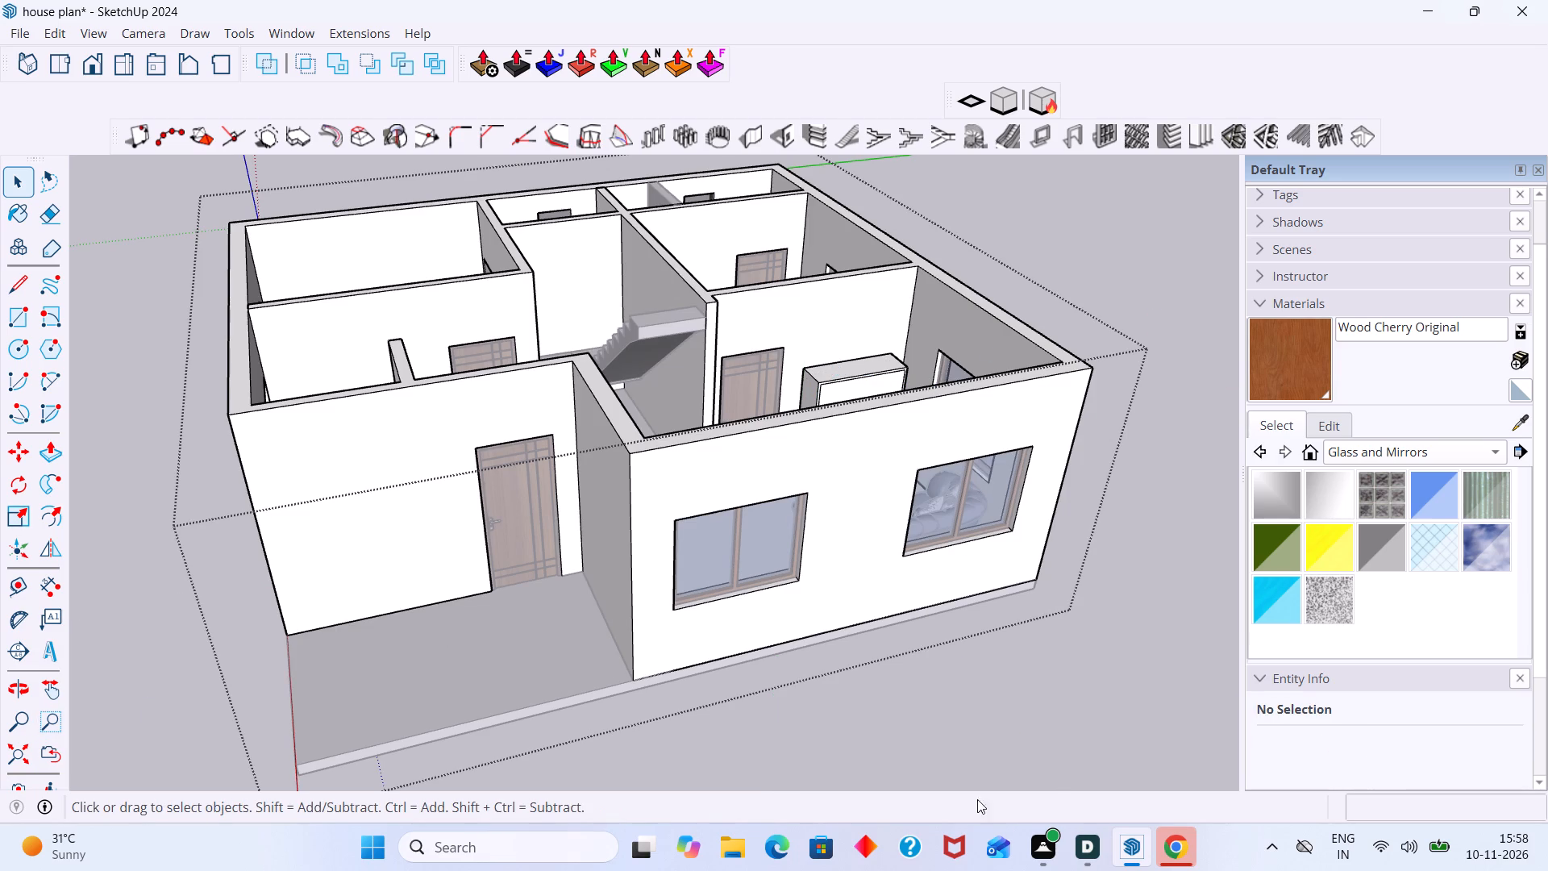
# Reopen the wardrobe block group and delete the window-side vertical edge of the inner offset outline.
pyautogui.scroll(17, 888, 385)
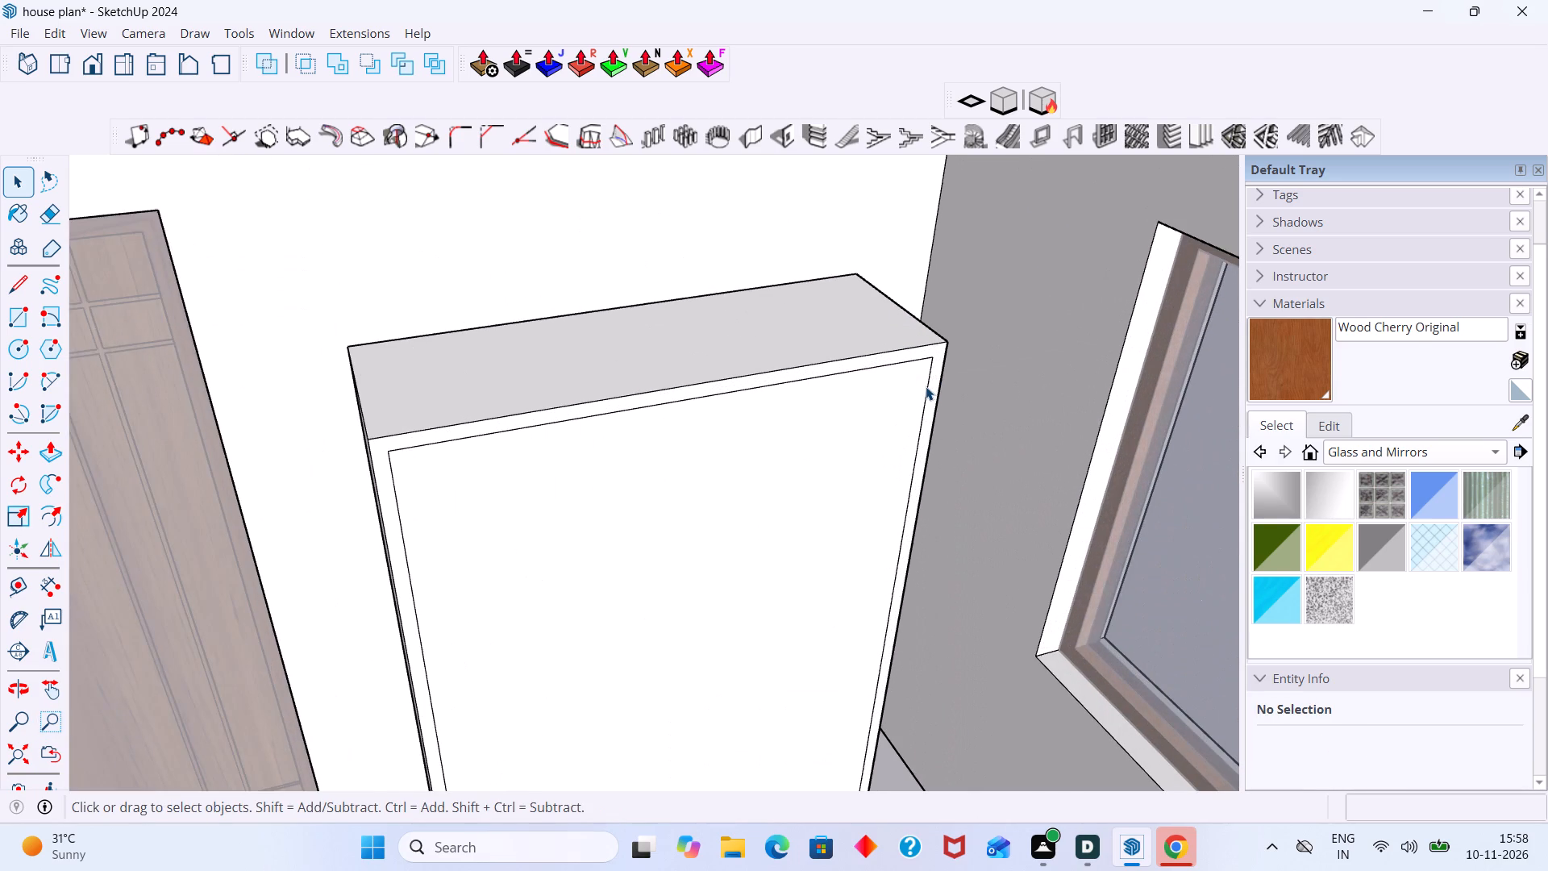
pyautogui.click(926, 386)
pyautogui.scroll(1, 926, 388)
pyautogui.click(926, 388)
pyautogui.doubleClick(926, 388)
pyautogui.click(925, 393)
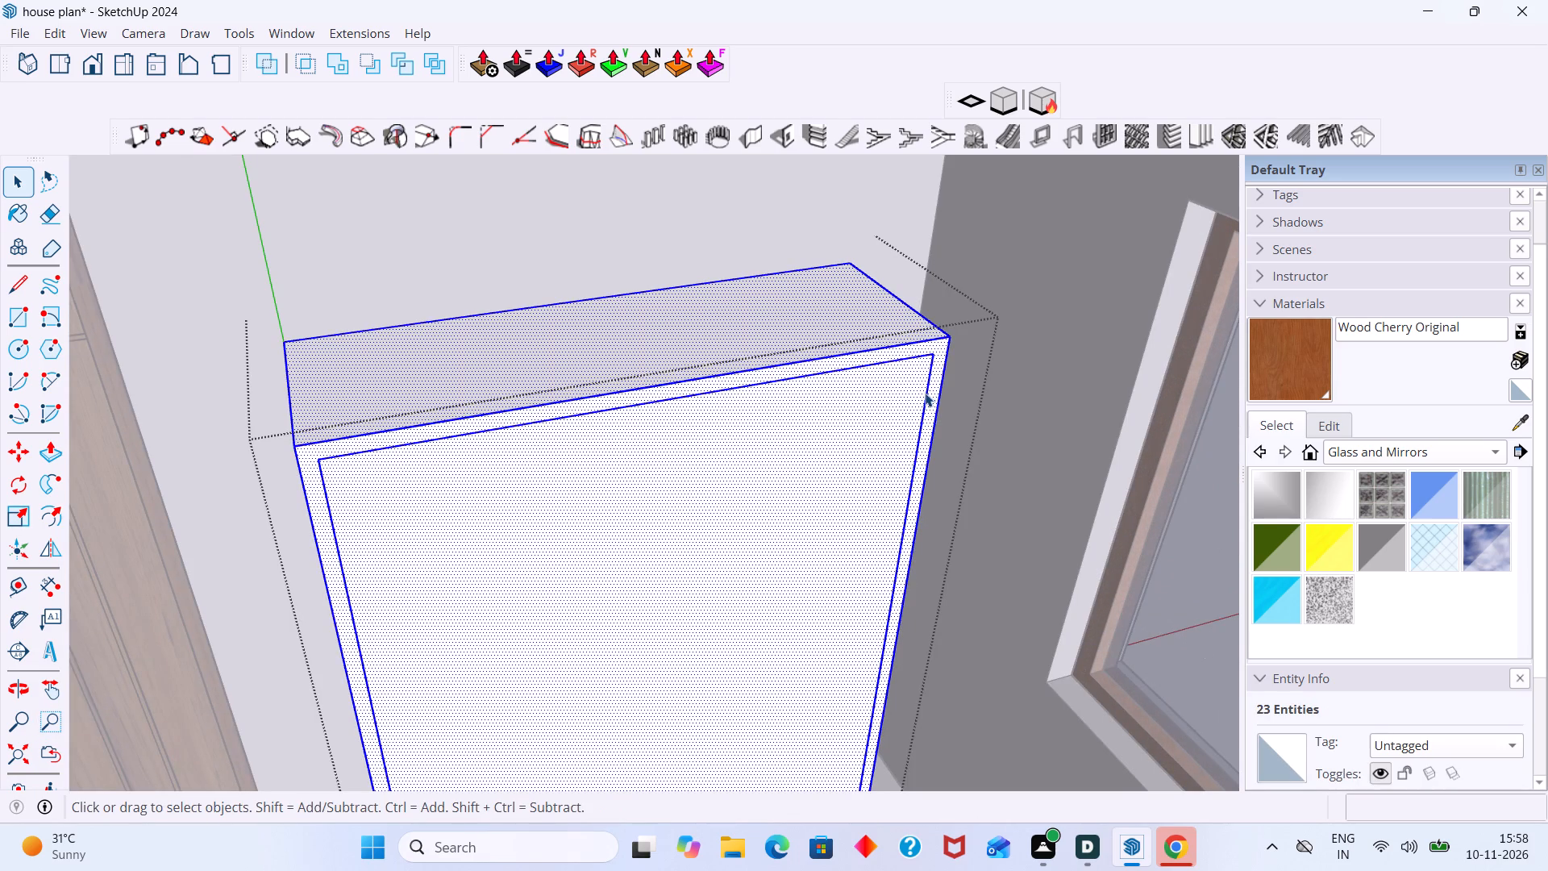
pyautogui.scroll(2, 925, 393)
pyautogui.click(925, 393)
pyautogui.press('Delete')
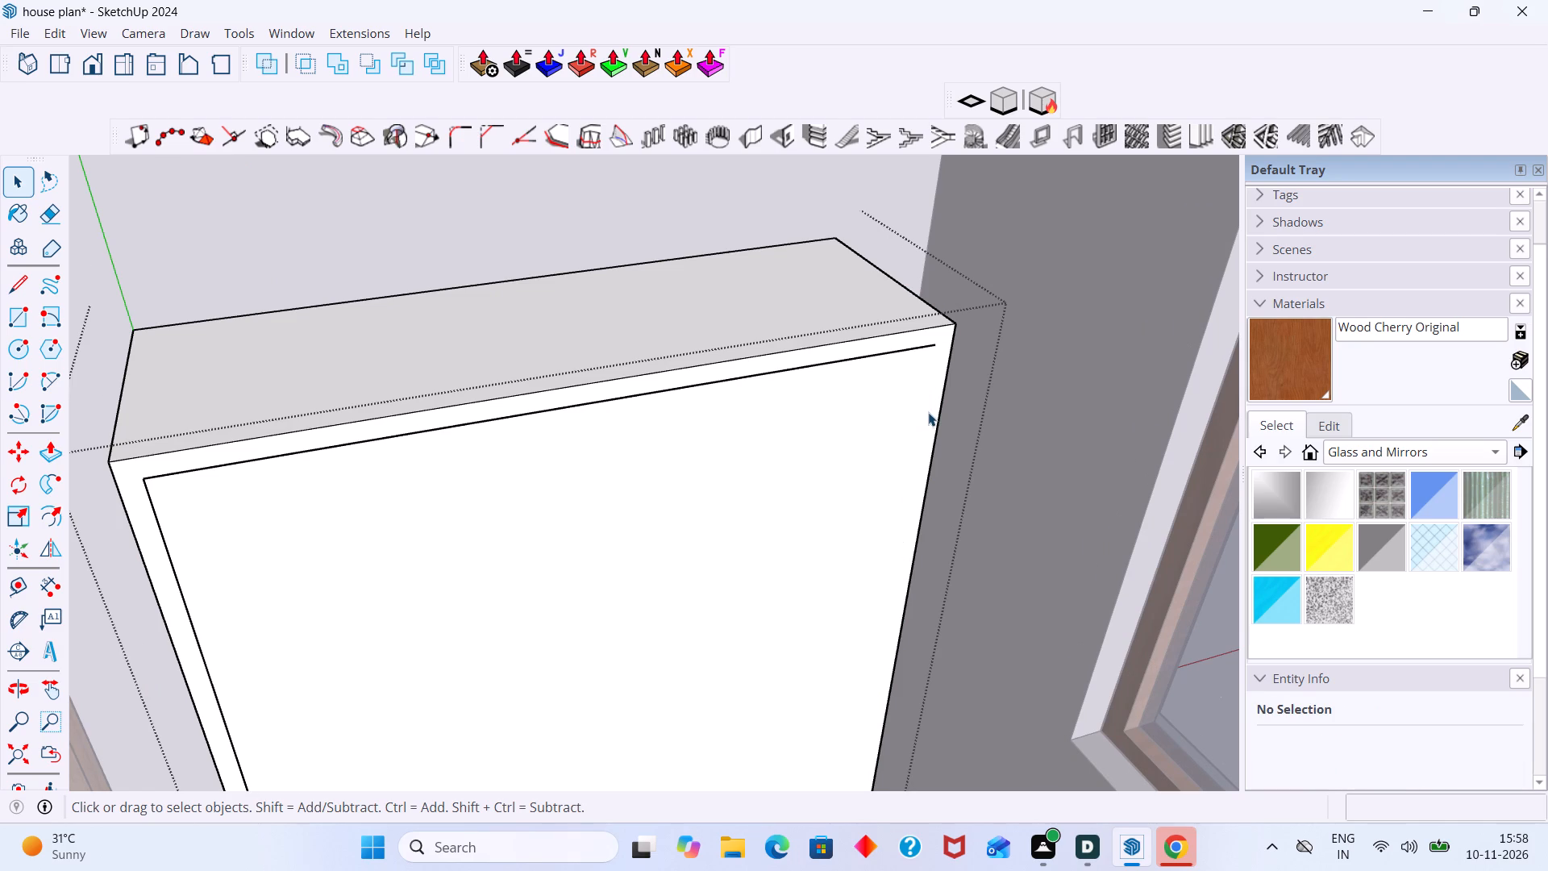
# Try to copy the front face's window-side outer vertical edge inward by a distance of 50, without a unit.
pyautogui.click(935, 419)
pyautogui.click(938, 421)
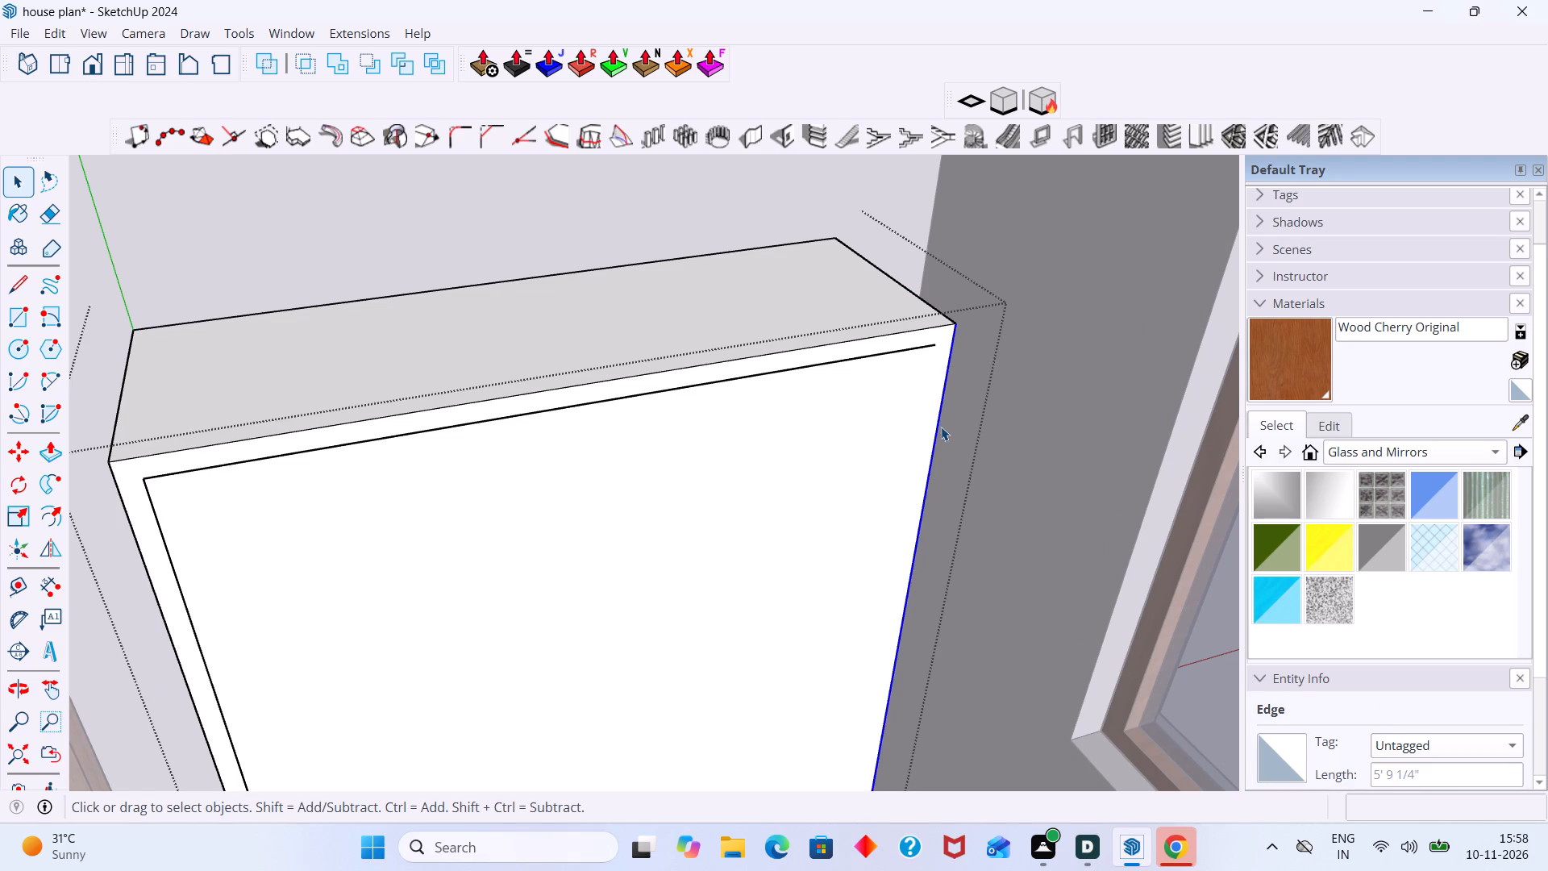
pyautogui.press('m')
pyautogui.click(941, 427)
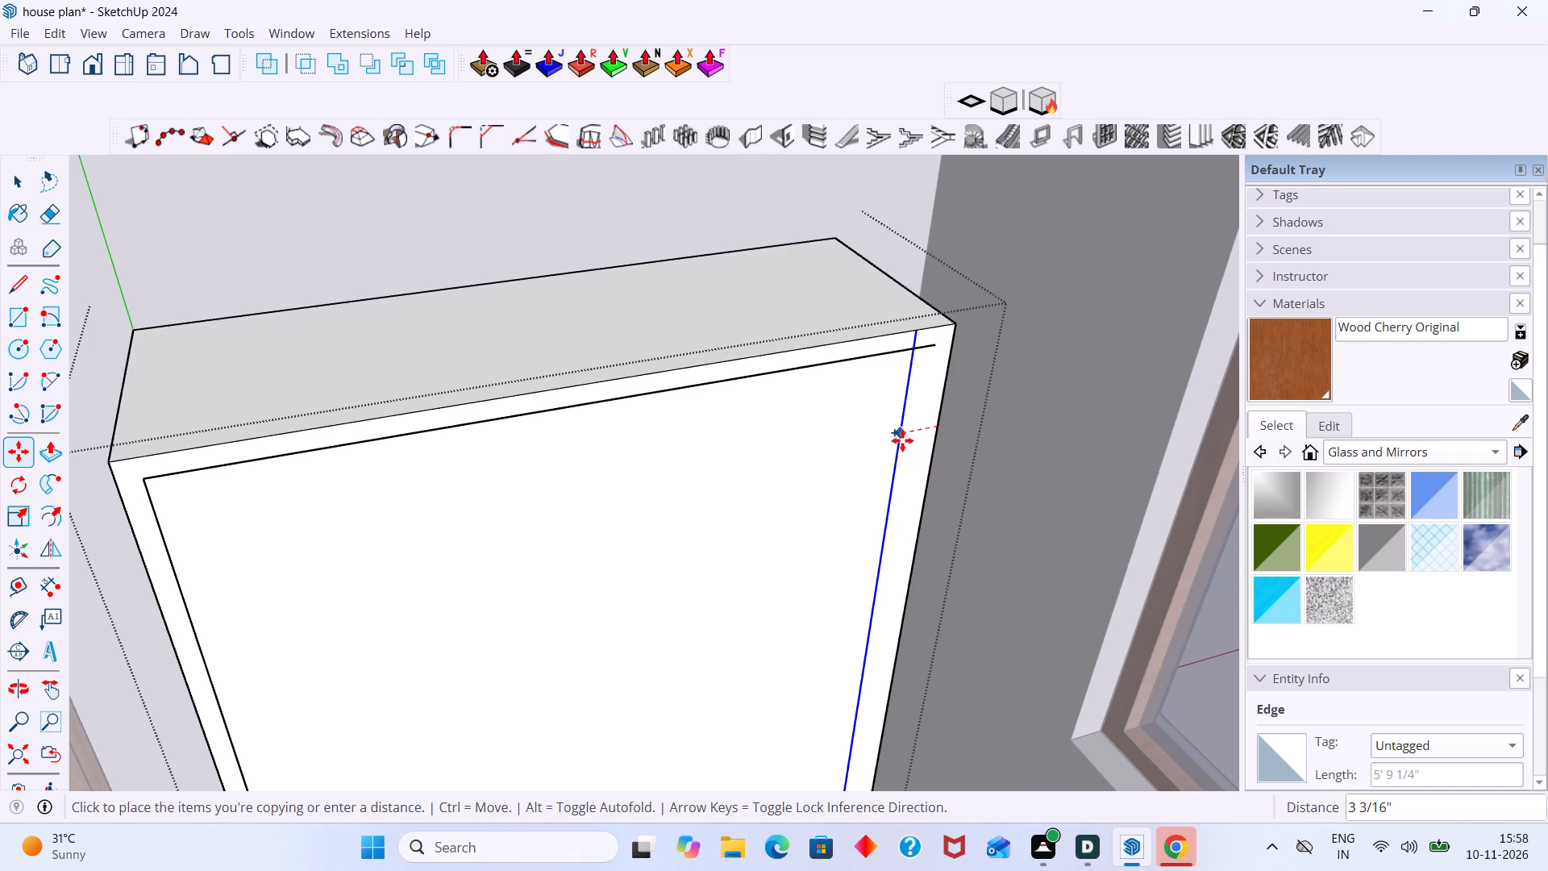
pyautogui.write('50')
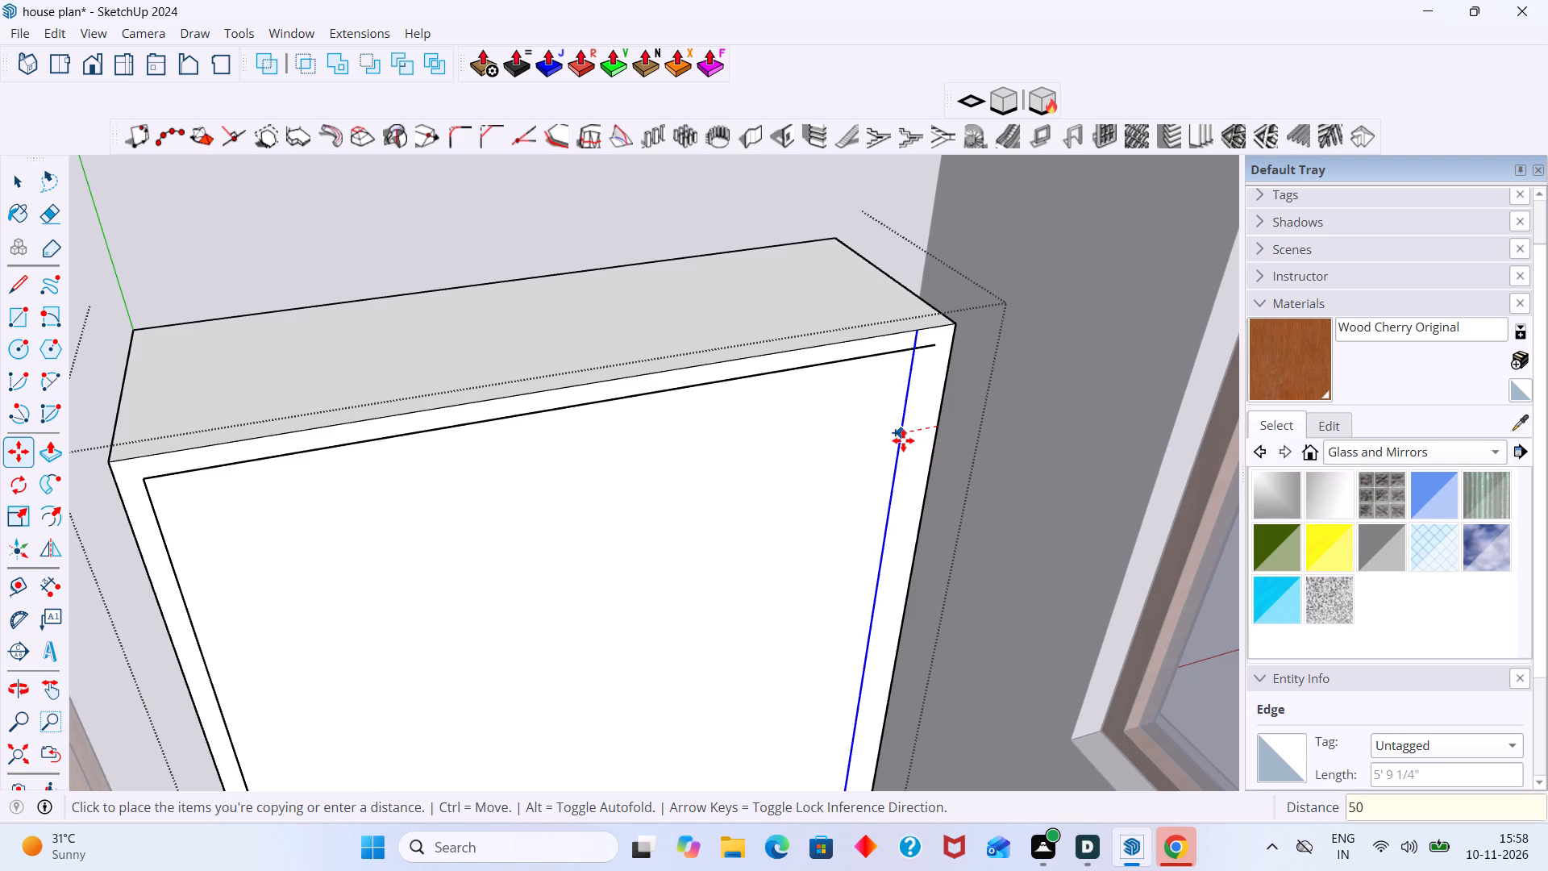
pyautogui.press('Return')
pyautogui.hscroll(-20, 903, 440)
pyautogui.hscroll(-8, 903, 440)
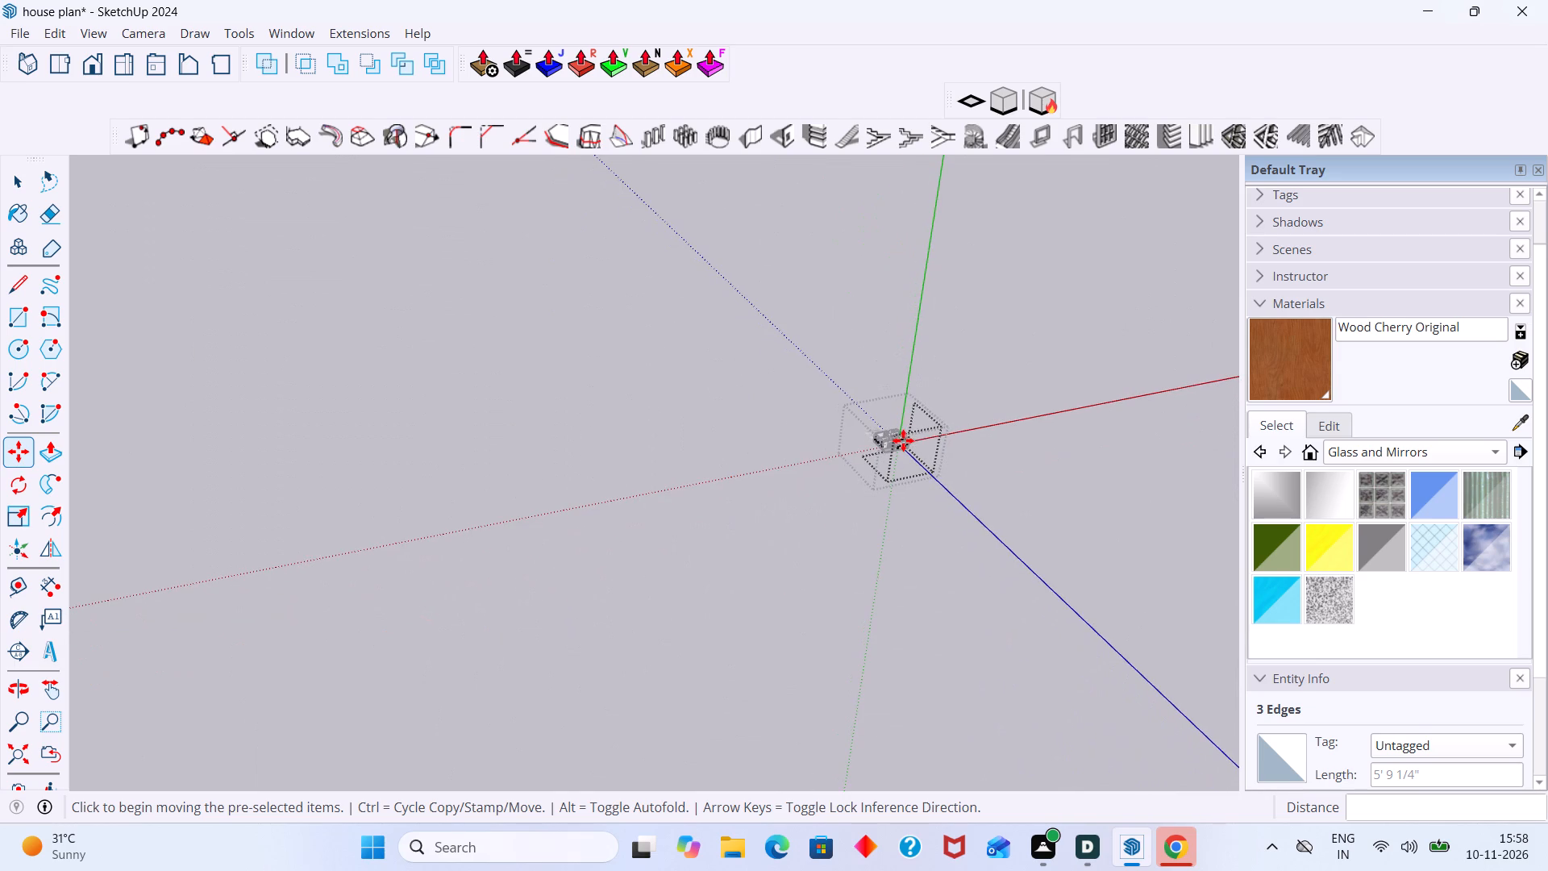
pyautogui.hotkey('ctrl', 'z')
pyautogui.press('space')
# Copy the front face's window-side outer vertical edge inward by 50 mm.
pyautogui.scroll(15, 901, 458)
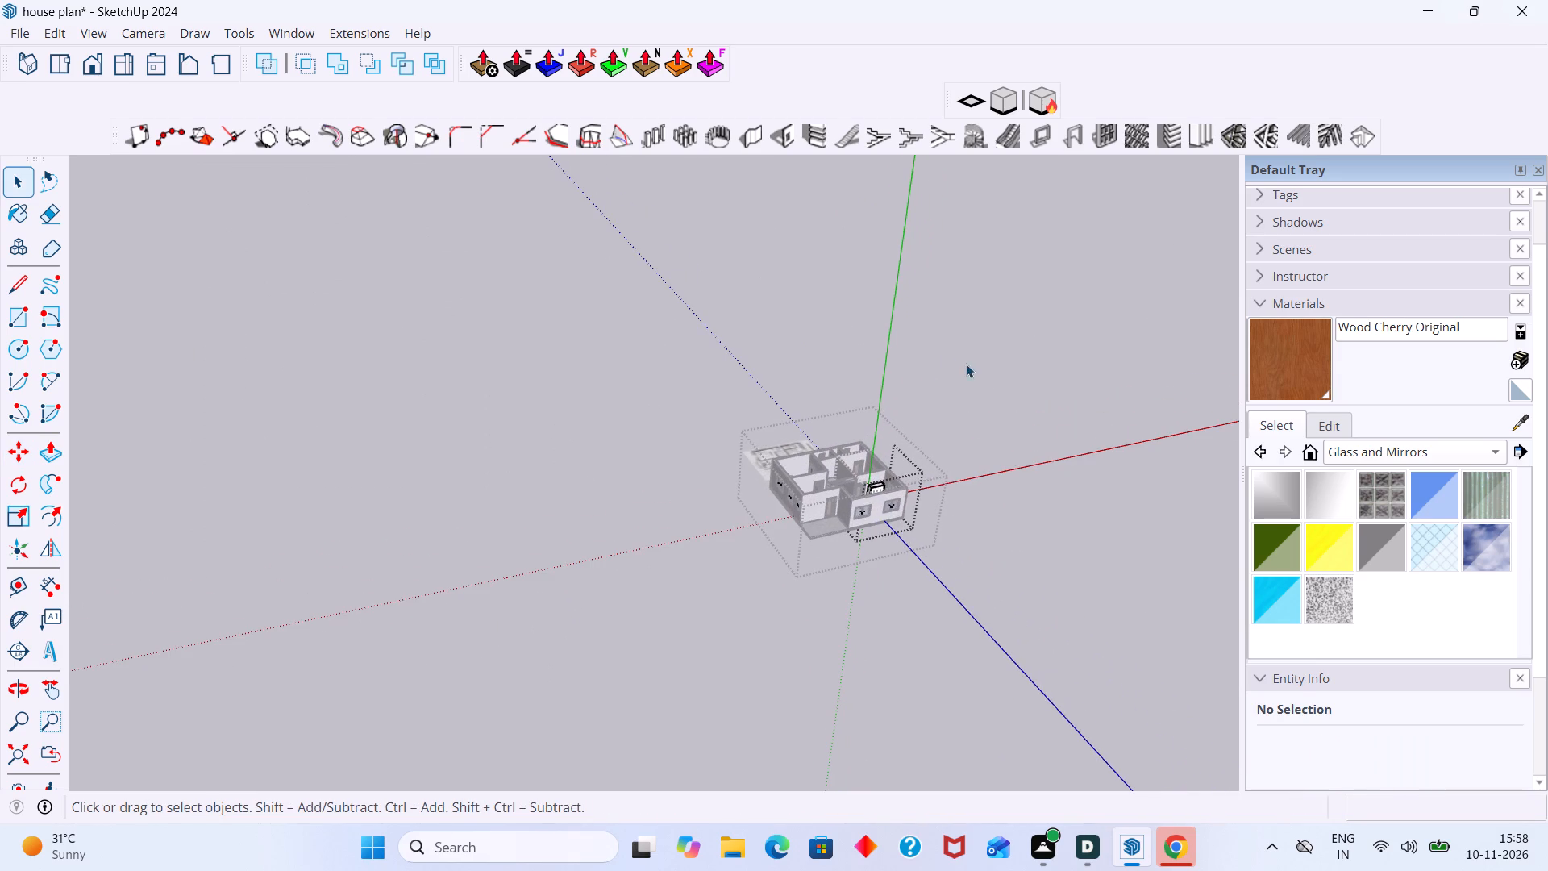
pyautogui.moveTo(980, 372); pyautogui.dragTo(883, 452, button='middle')
pyautogui.scroll(17, 882, 486)
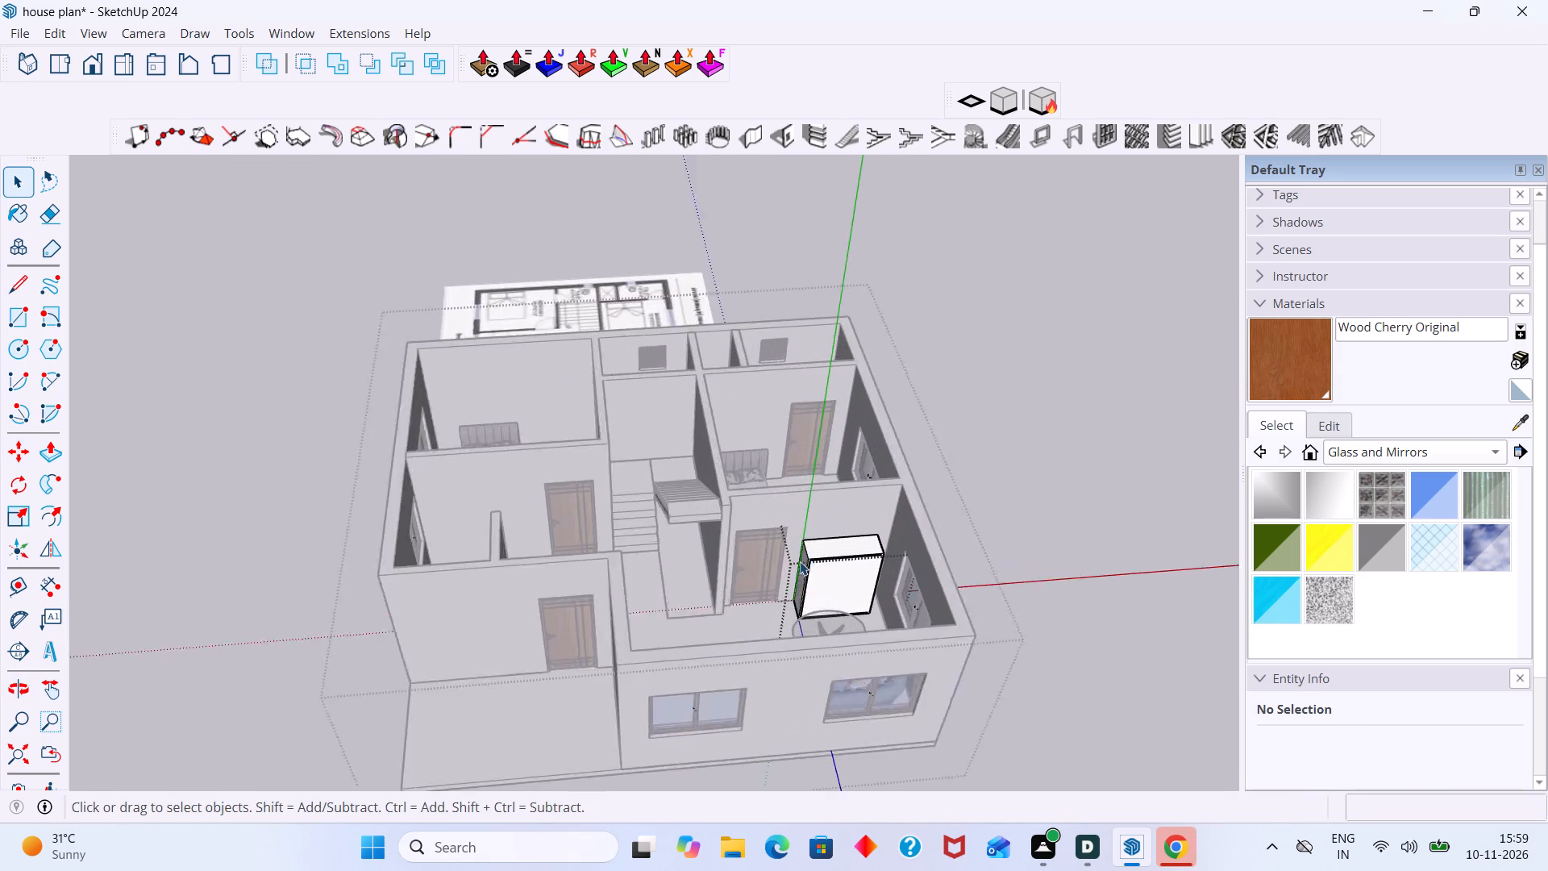
pyautogui.scroll(10, 800, 561)
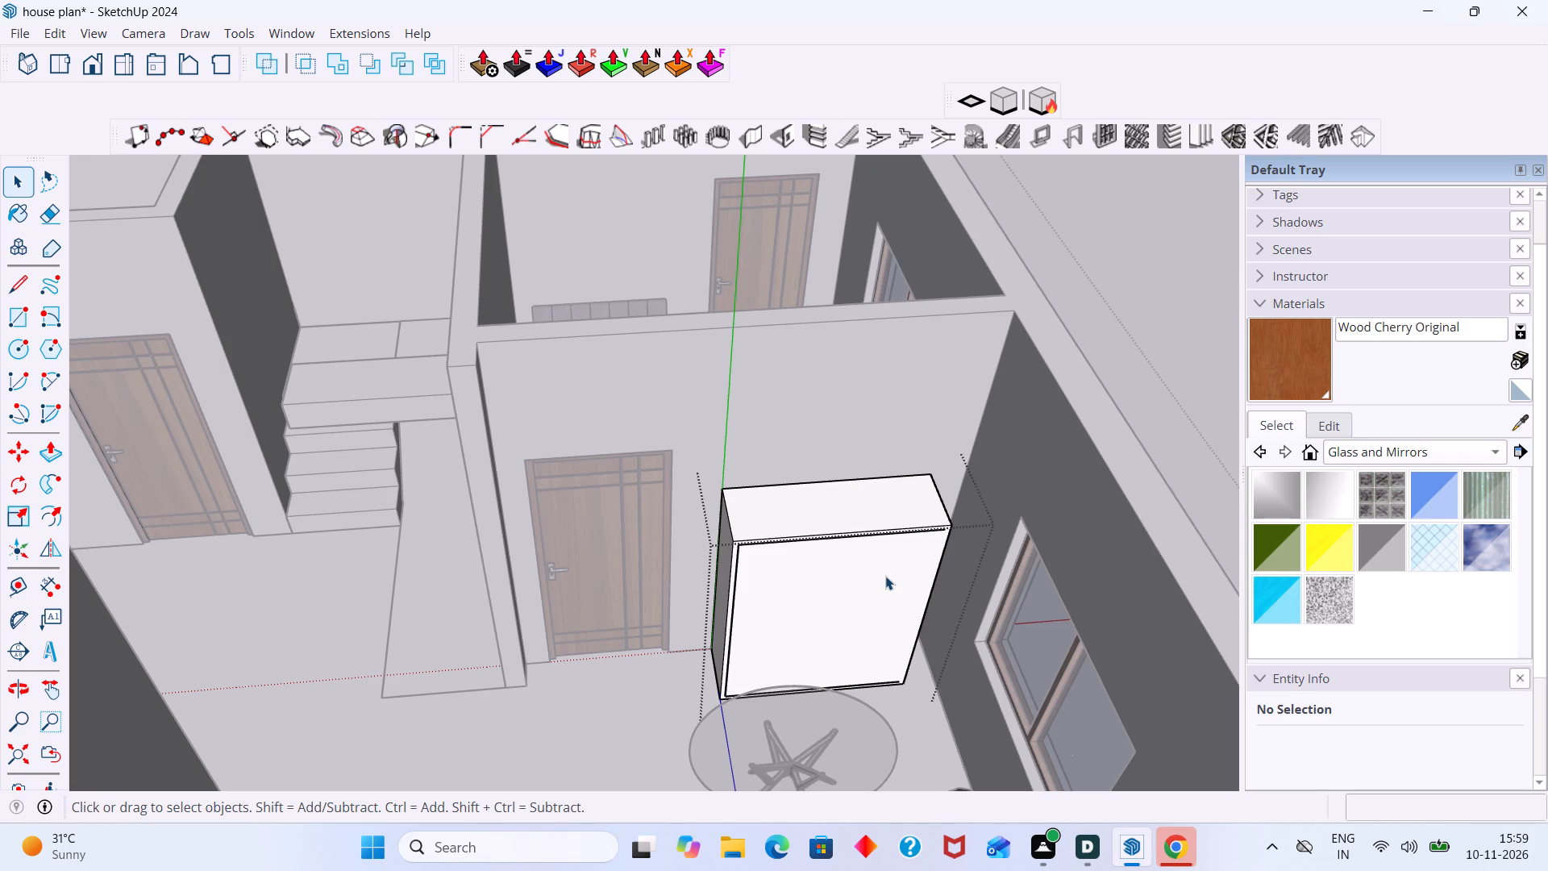
pyautogui.scroll(10, 937, 586)
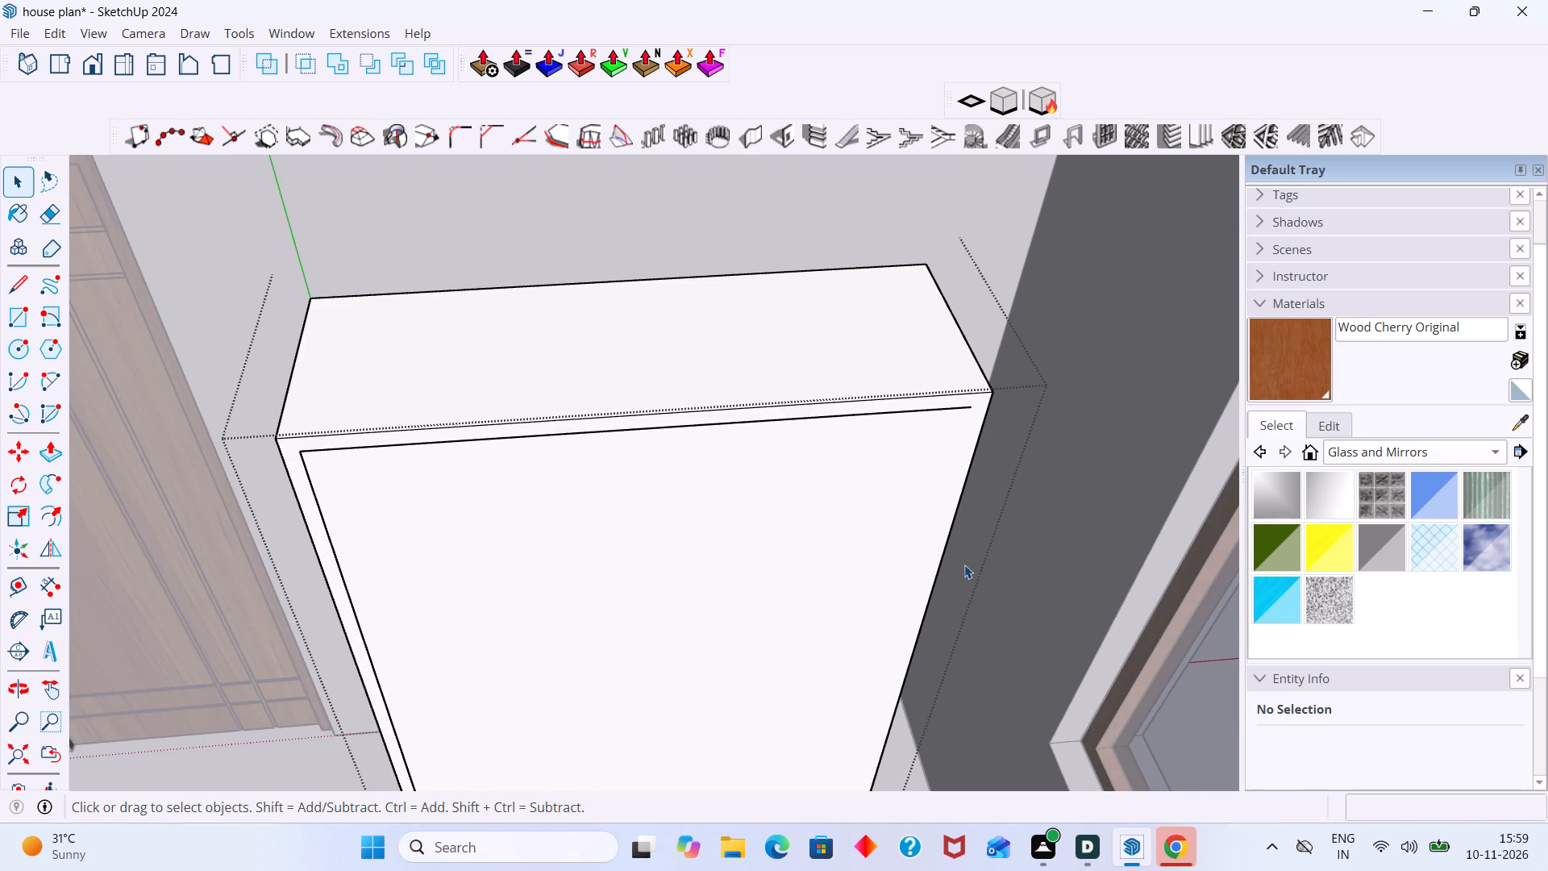
pyautogui.click(938, 568)
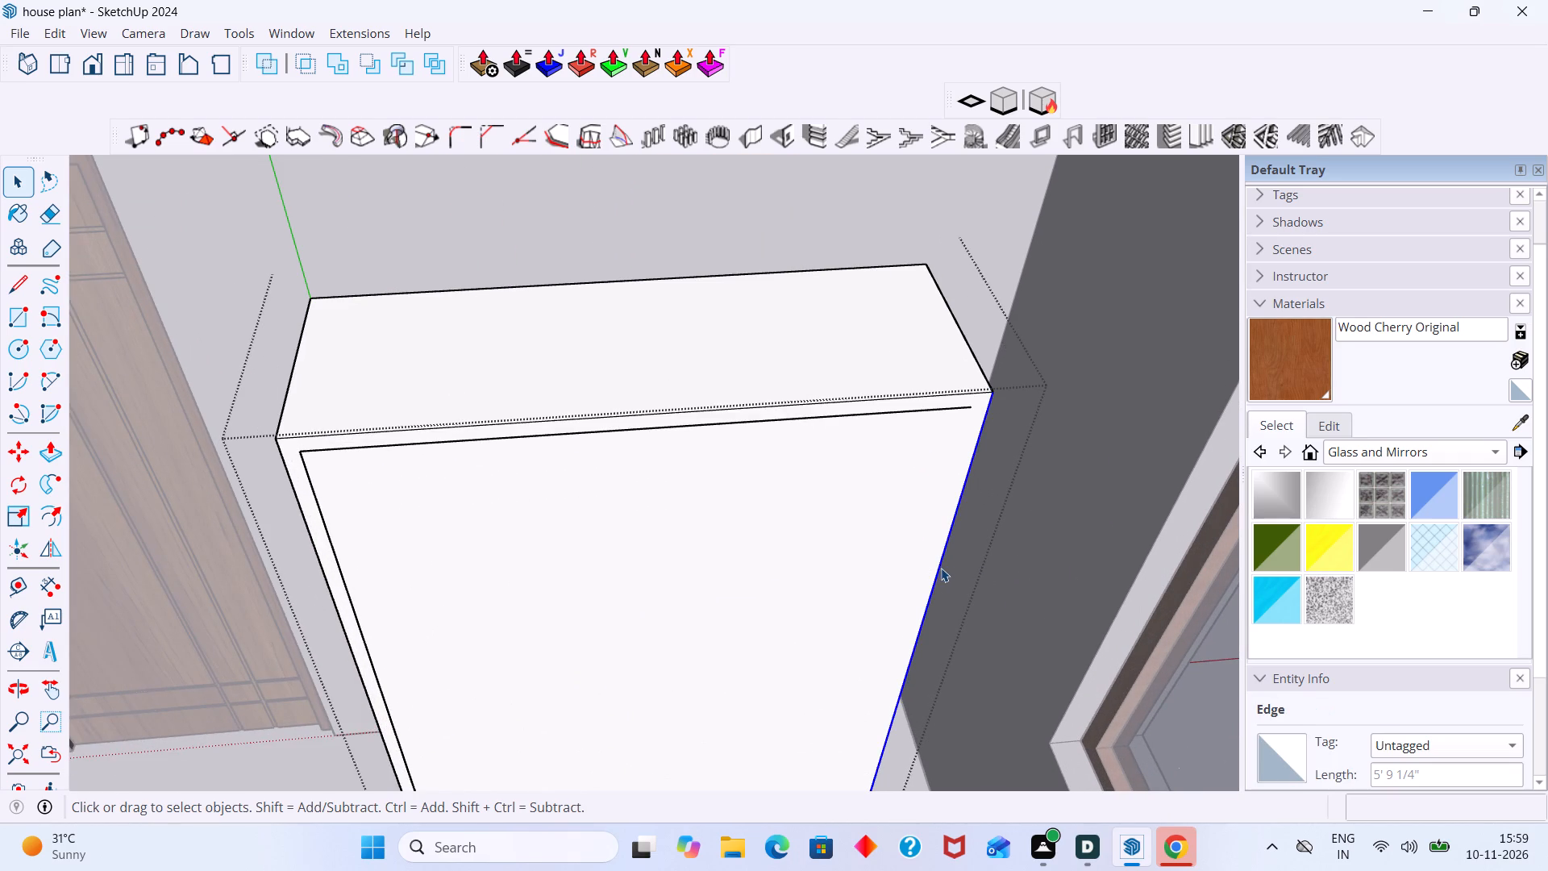
pyautogui.press('m')
pyautogui.click(941, 568)
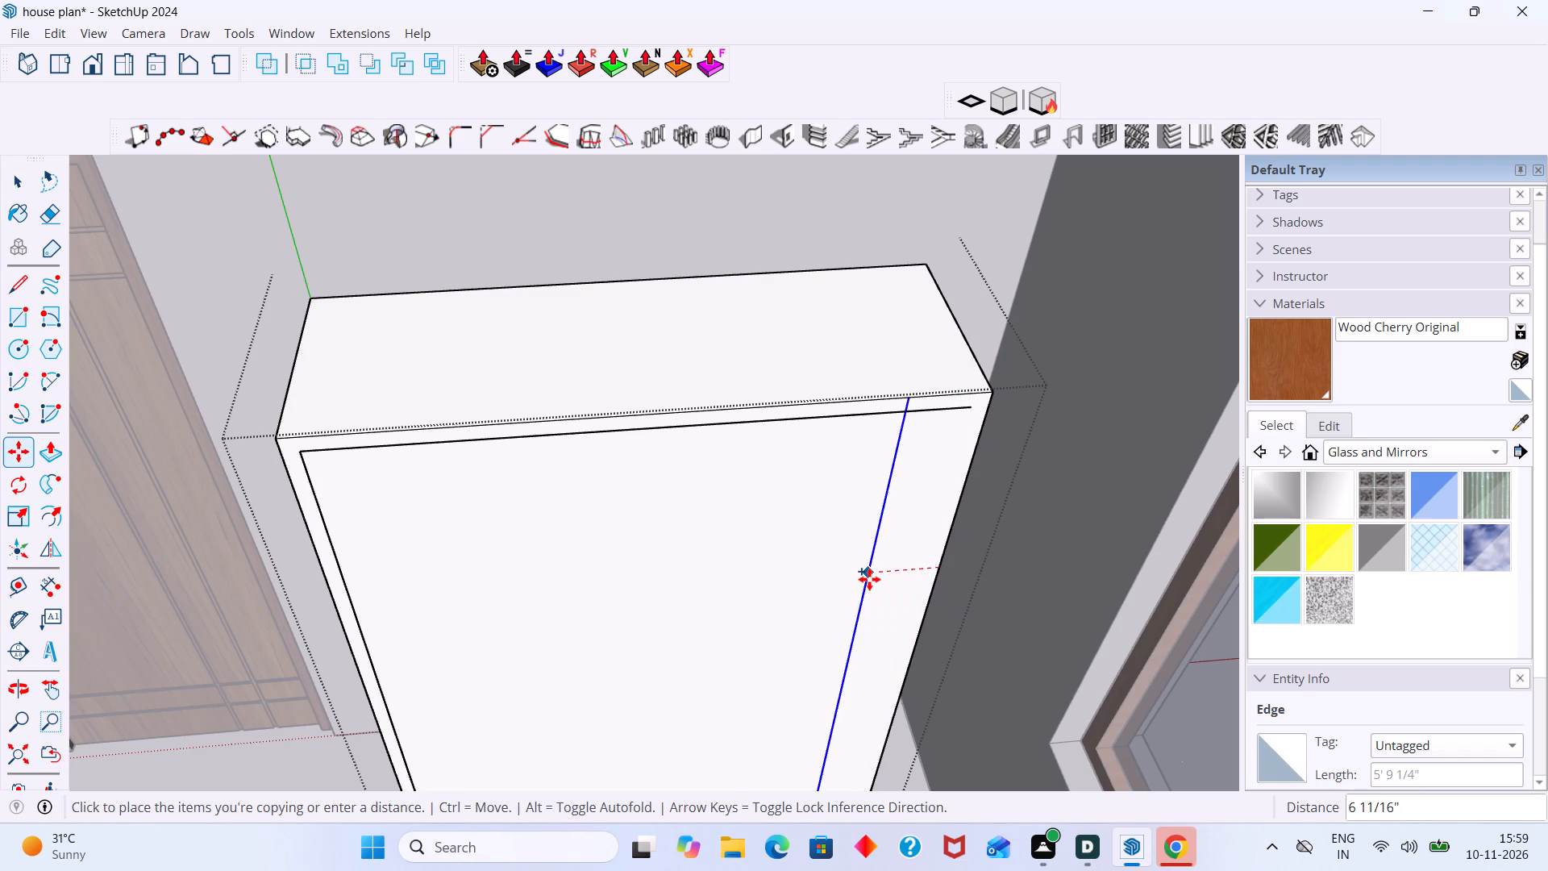
pyautogui.write('50')
pyautogui.write('mm')
pyautogui.press('Return')
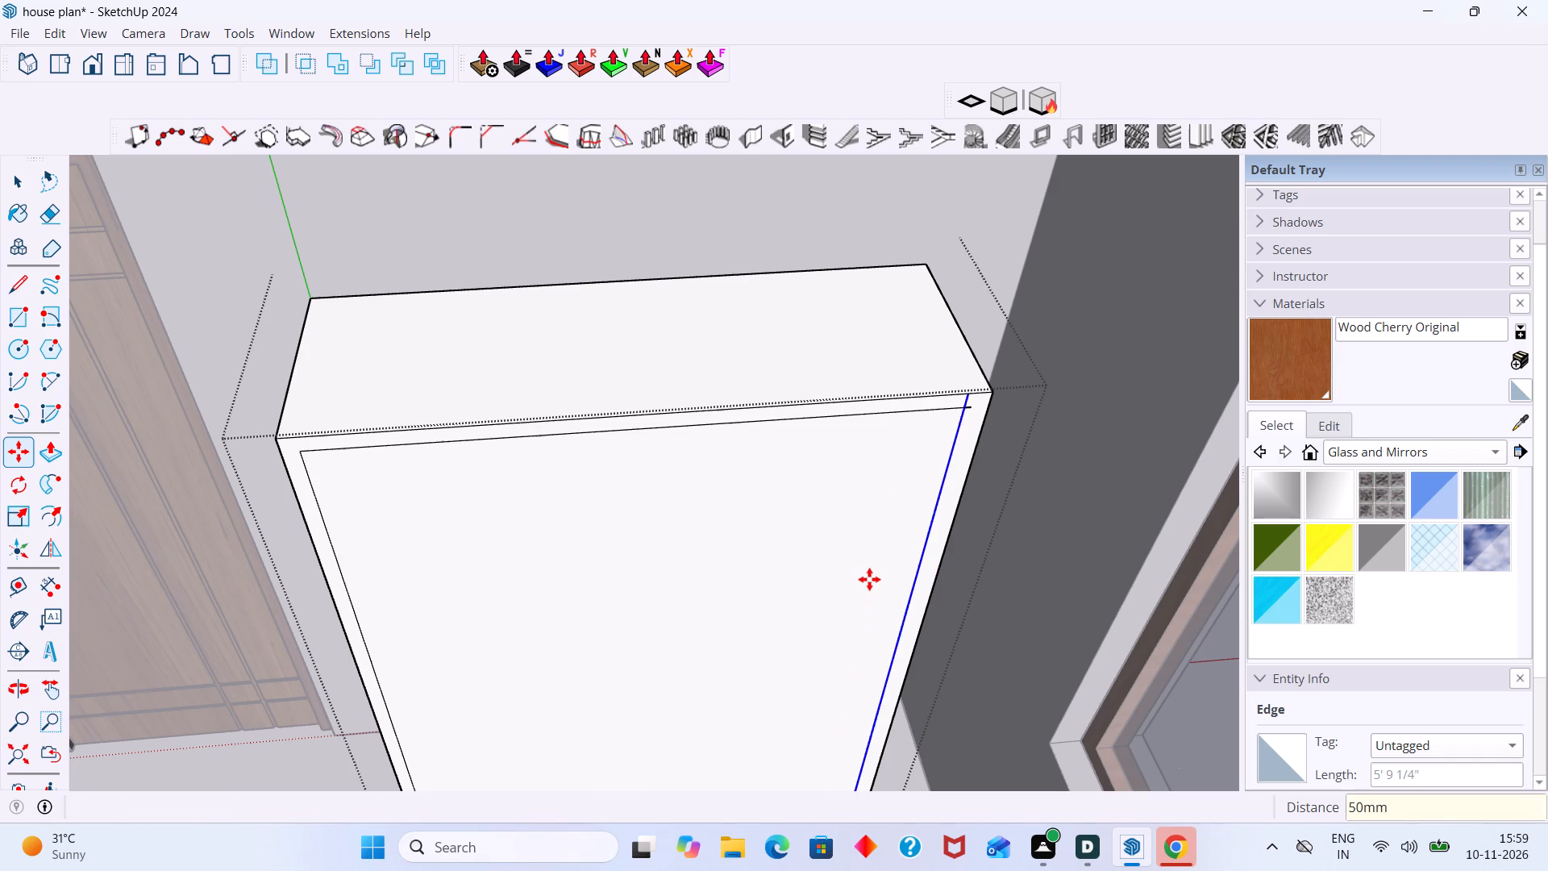
pyautogui.press('space')
pyautogui.scroll(-13, 947, 510)
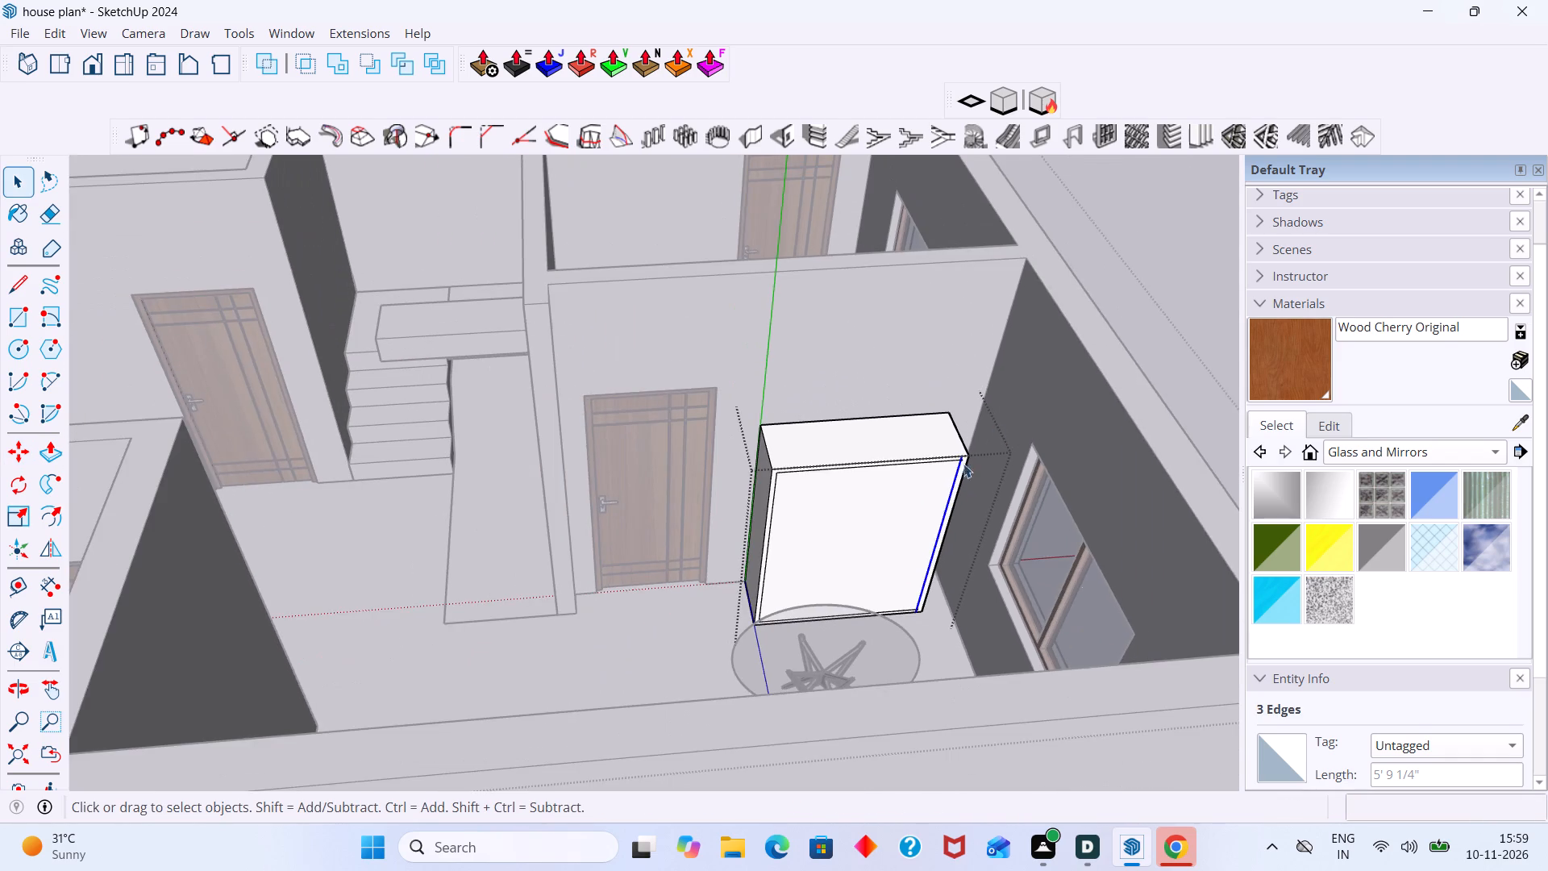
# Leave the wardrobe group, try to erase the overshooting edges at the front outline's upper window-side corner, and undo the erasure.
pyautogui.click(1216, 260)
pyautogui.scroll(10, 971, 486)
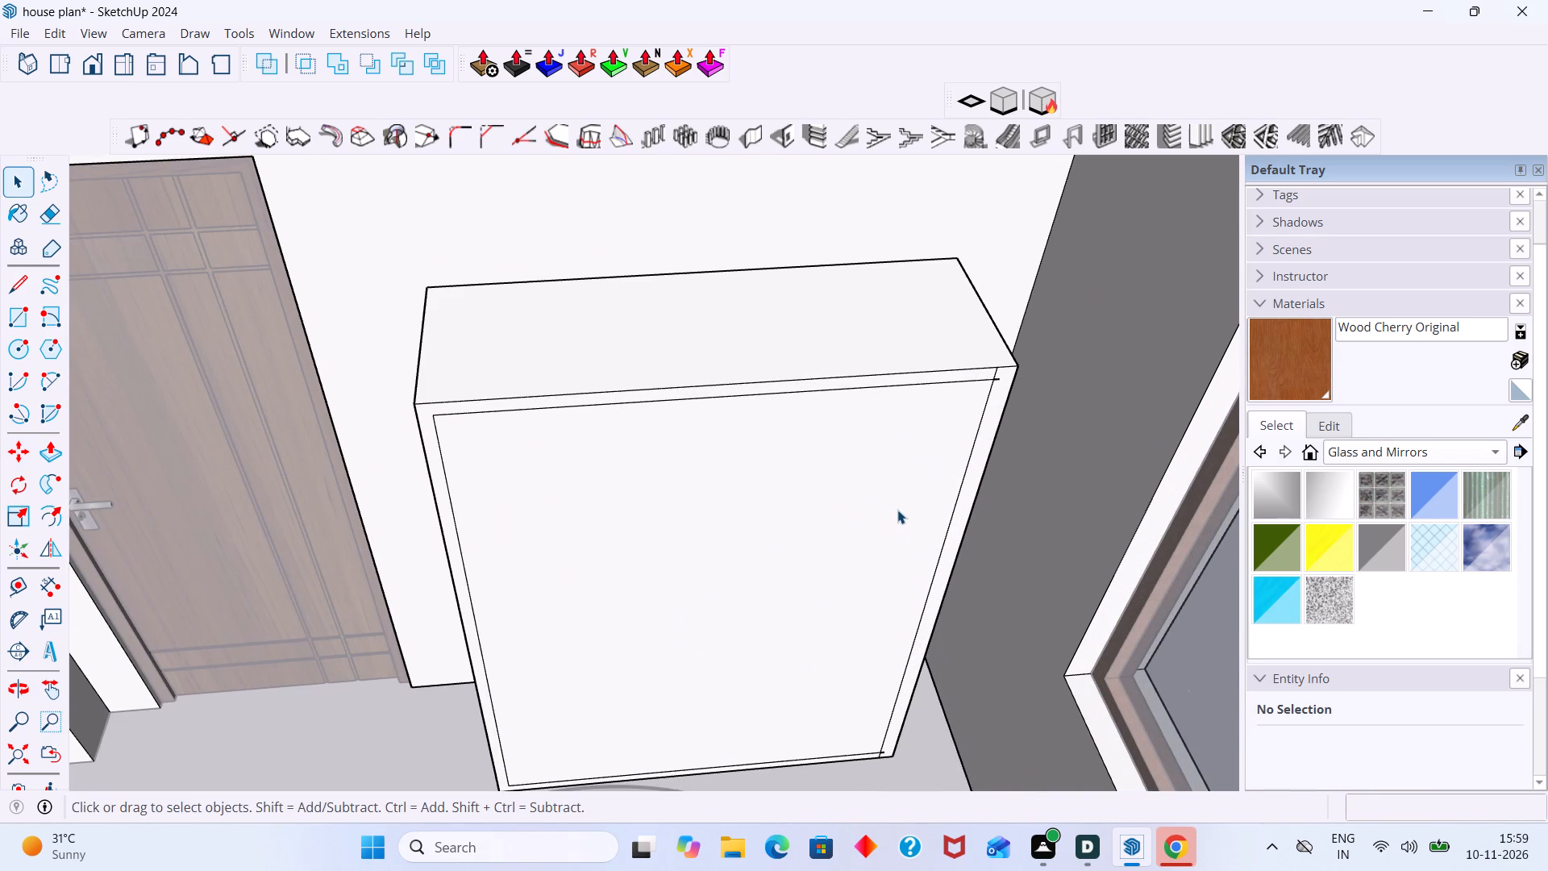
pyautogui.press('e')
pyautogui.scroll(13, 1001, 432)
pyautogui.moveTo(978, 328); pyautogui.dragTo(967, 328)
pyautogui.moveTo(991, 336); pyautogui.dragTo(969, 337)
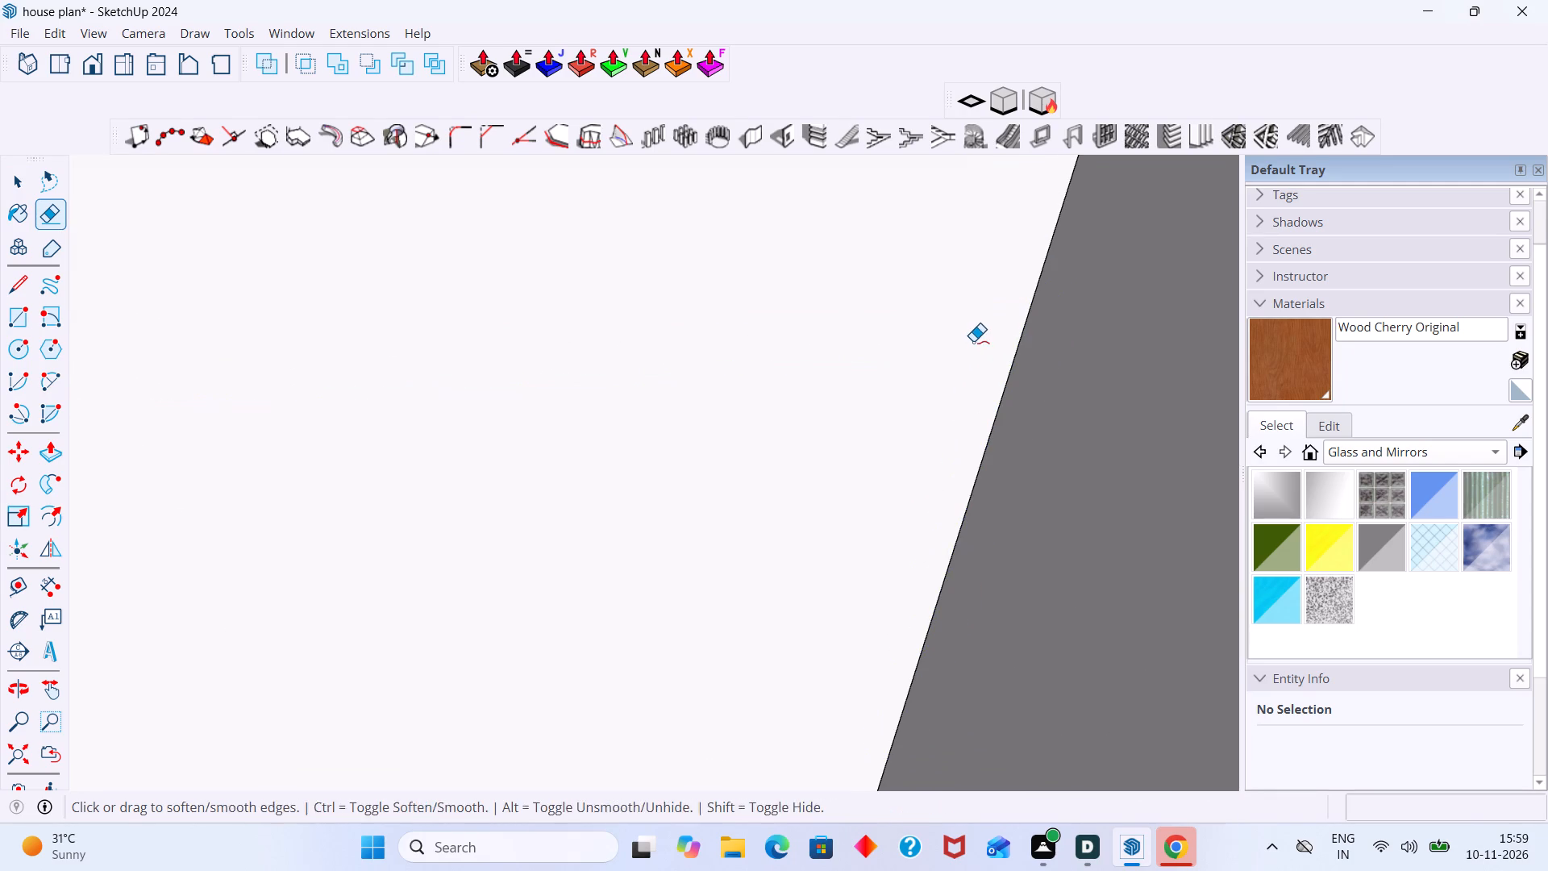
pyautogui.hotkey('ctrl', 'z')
# Reopen the wardrobe group and erase the overshooting edge segments at the inner front outline's upper window-side corner.
pyautogui.press('space')
pyautogui.doubleClick(896, 420)
pyautogui.click(910, 435)
pyautogui.click(1032, 409)
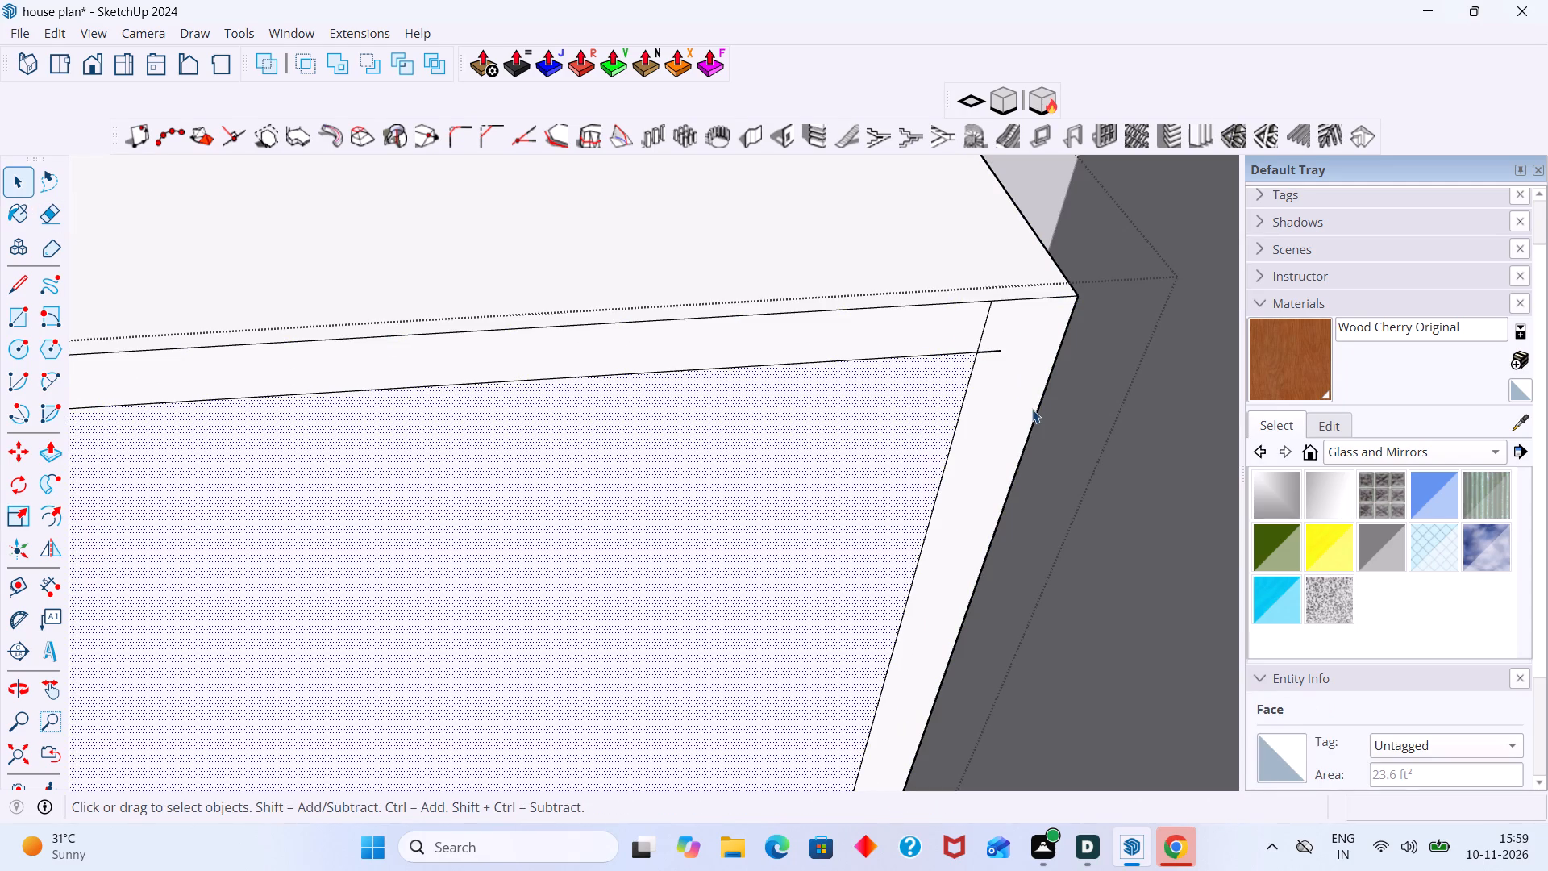
pyautogui.press('e')
pyautogui.moveTo(997, 347); pyautogui.dragTo(1000, 366)
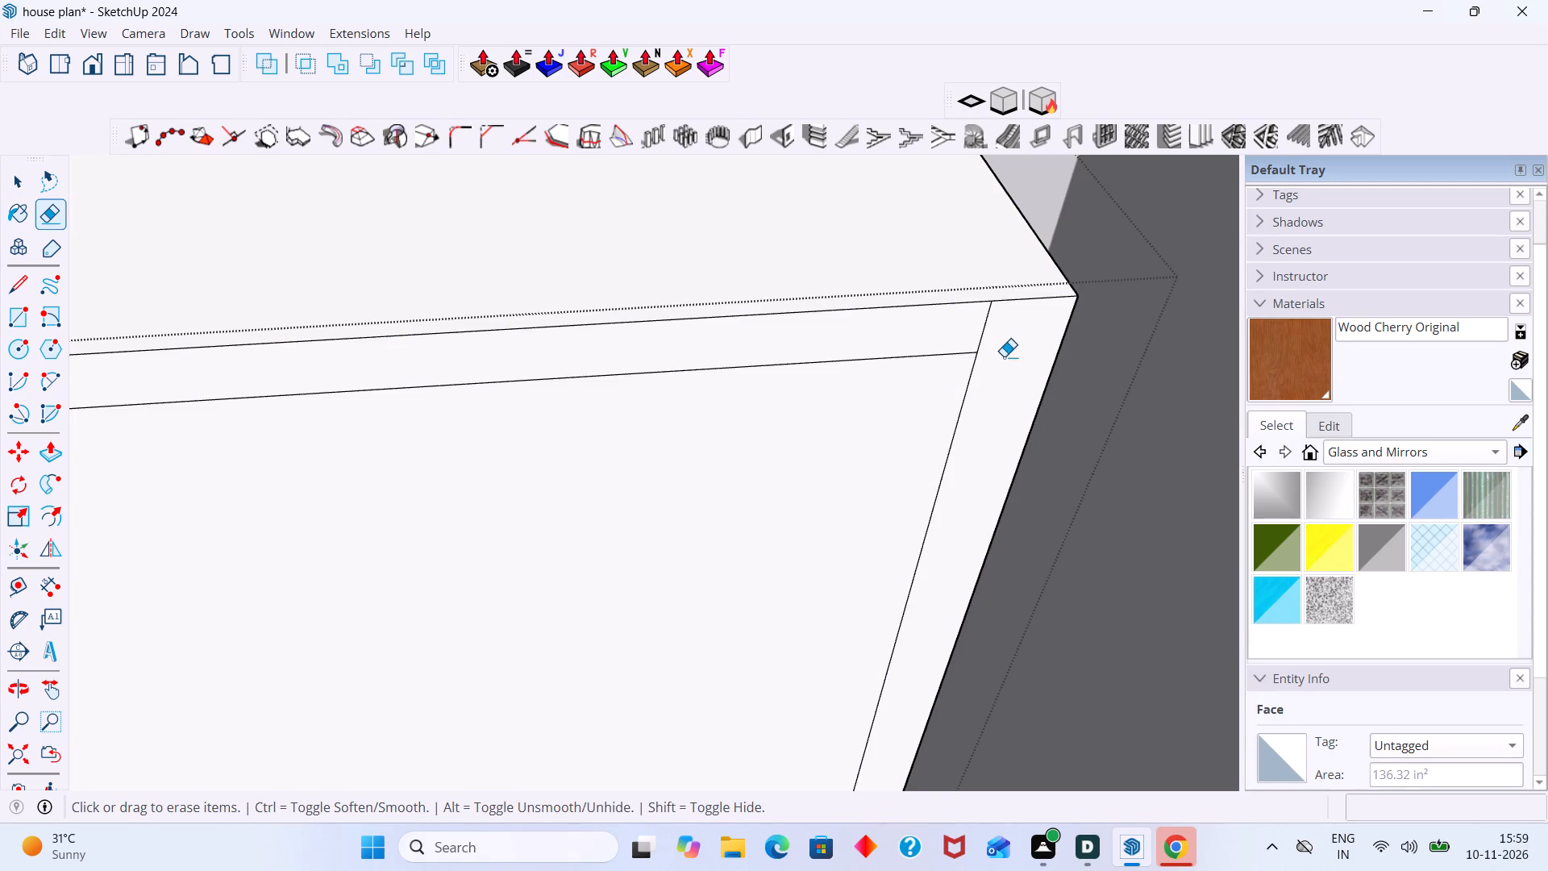
pyautogui.moveTo(1005, 339); pyautogui.dragTo(980, 329)
# Erase the overshooting edge segments at the inner front outline's lower window-side corner and leave the wardrobe group.
pyautogui.scroll(-16, 980, 360)
pyautogui.moveTo(929, 590); pyautogui.dragTo(928, 590, button='middle')
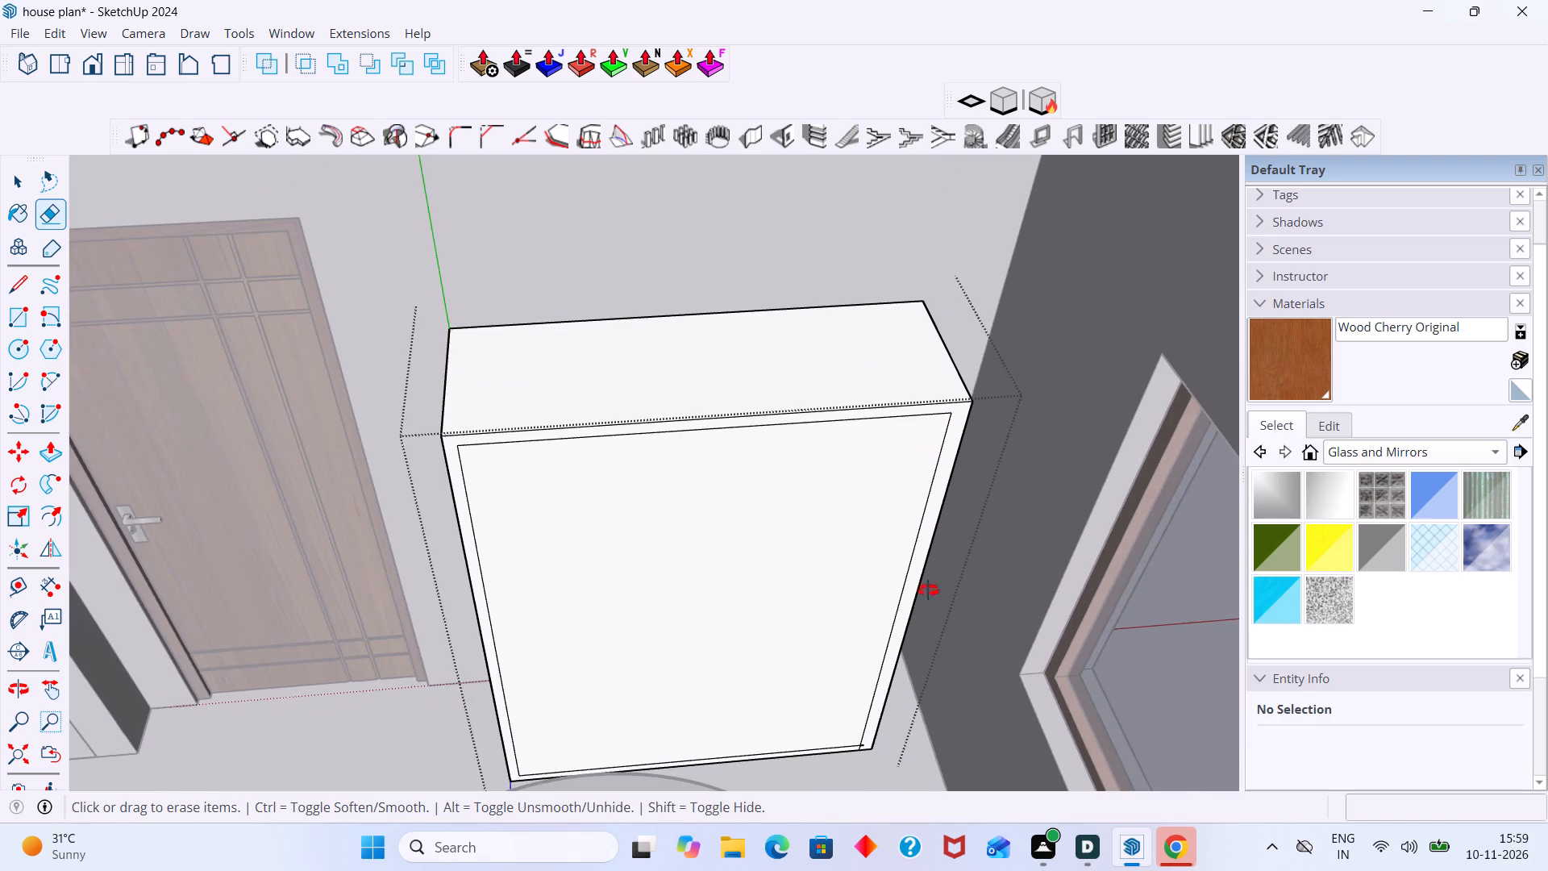
pyautogui.moveTo(928, 590); pyautogui.dragTo(952, 581, button='middle')
pyautogui.scroll(17, 930, 699)
pyautogui.moveTo(834, 731); pyautogui.dragTo(855, 683, button='middle')
pyautogui.scroll(6, 910, 665)
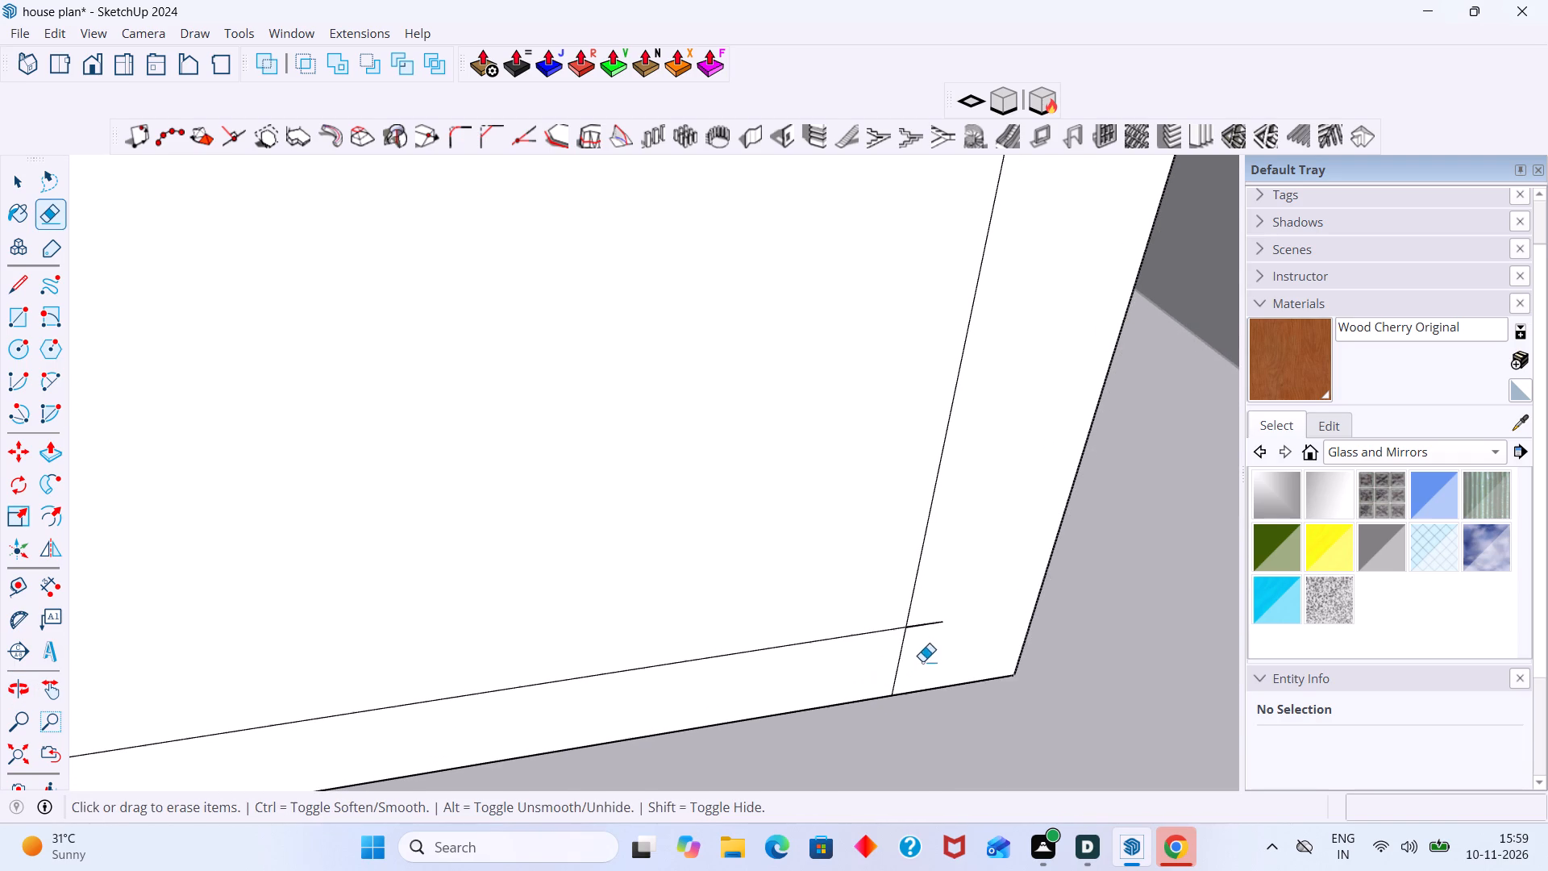
pyautogui.scroll(1, 922, 661)
pyautogui.moveTo(927, 618); pyautogui.dragTo(898, 657)
pyautogui.scroll(-13, 898, 657)
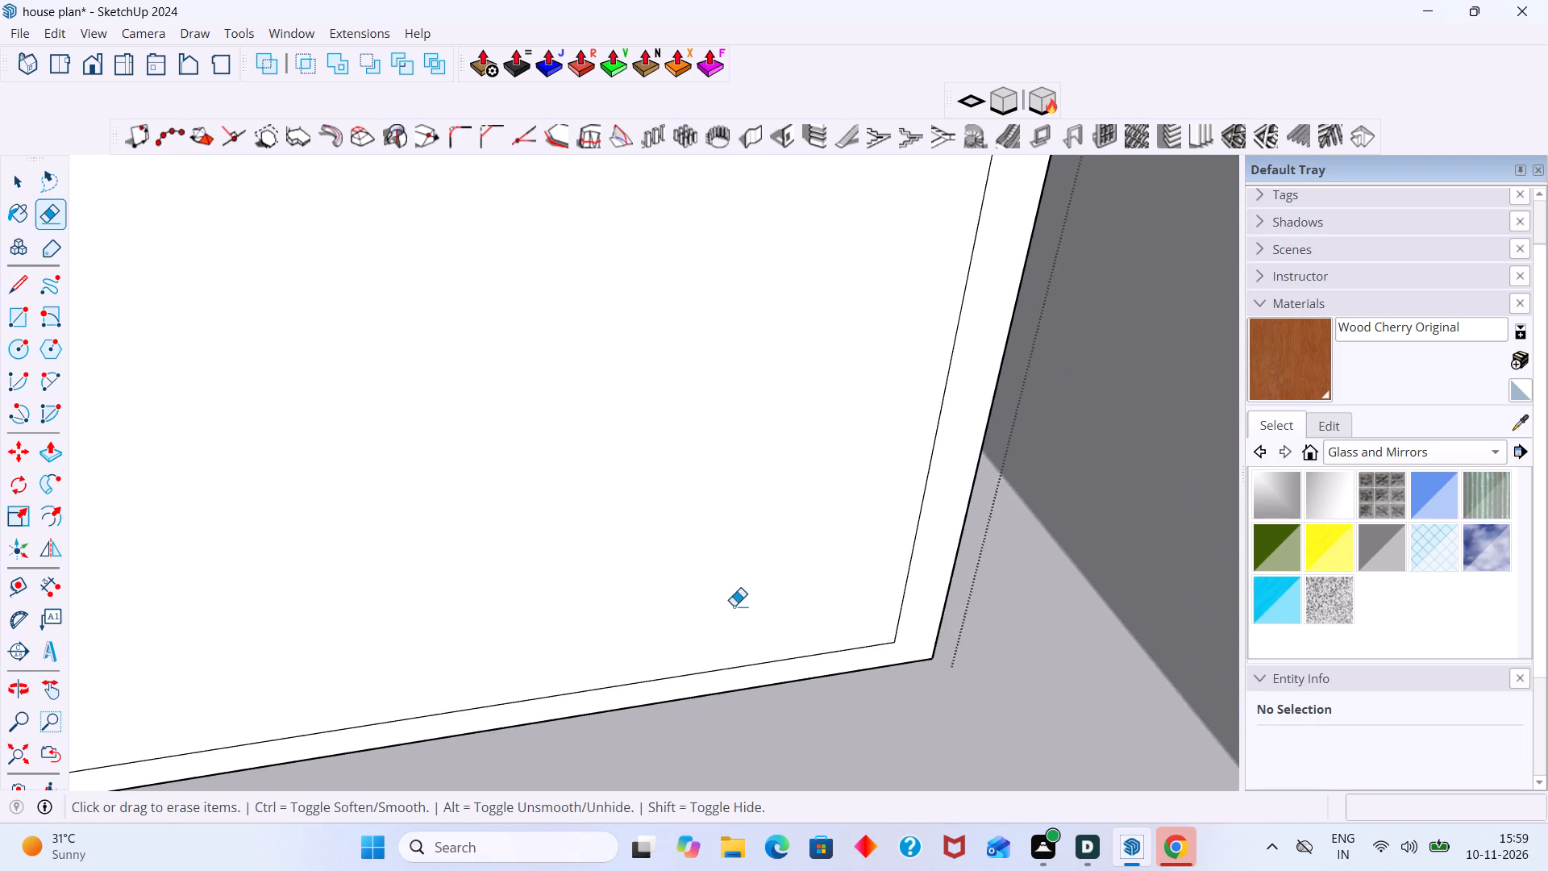
pyautogui.scroll(-10, 734, 606)
pyautogui.moveTo(547, 617); pyautogui.dragTo(522, 635, button='middle')
pyautogui.scroll(-3, 540, 602)
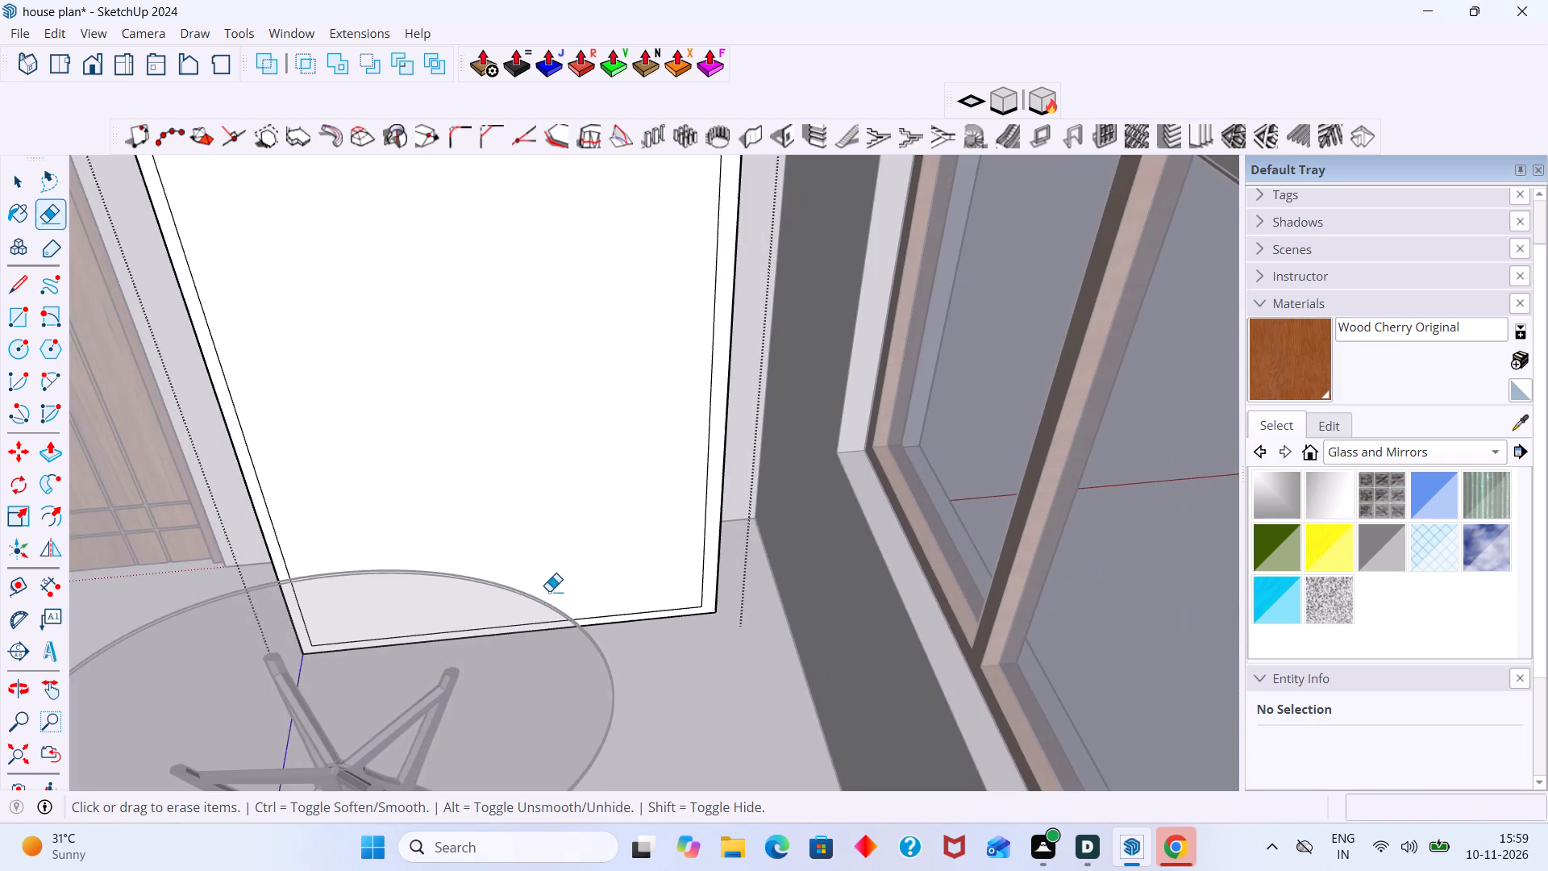
pyautogui.moveTo(549, 596); pyautogui.dragTo(549, 756, button='middle')
pyautogui.keyDown('shift'); pyautogui.scroll(1, 549, 756); pyautogui.keyUp('shift')
pyautogui.moveTo(543, 701); pyautogui.dragTo(572, 701, button='middle')
pyautogui.press('space')
pyautogui.click(551, 631)
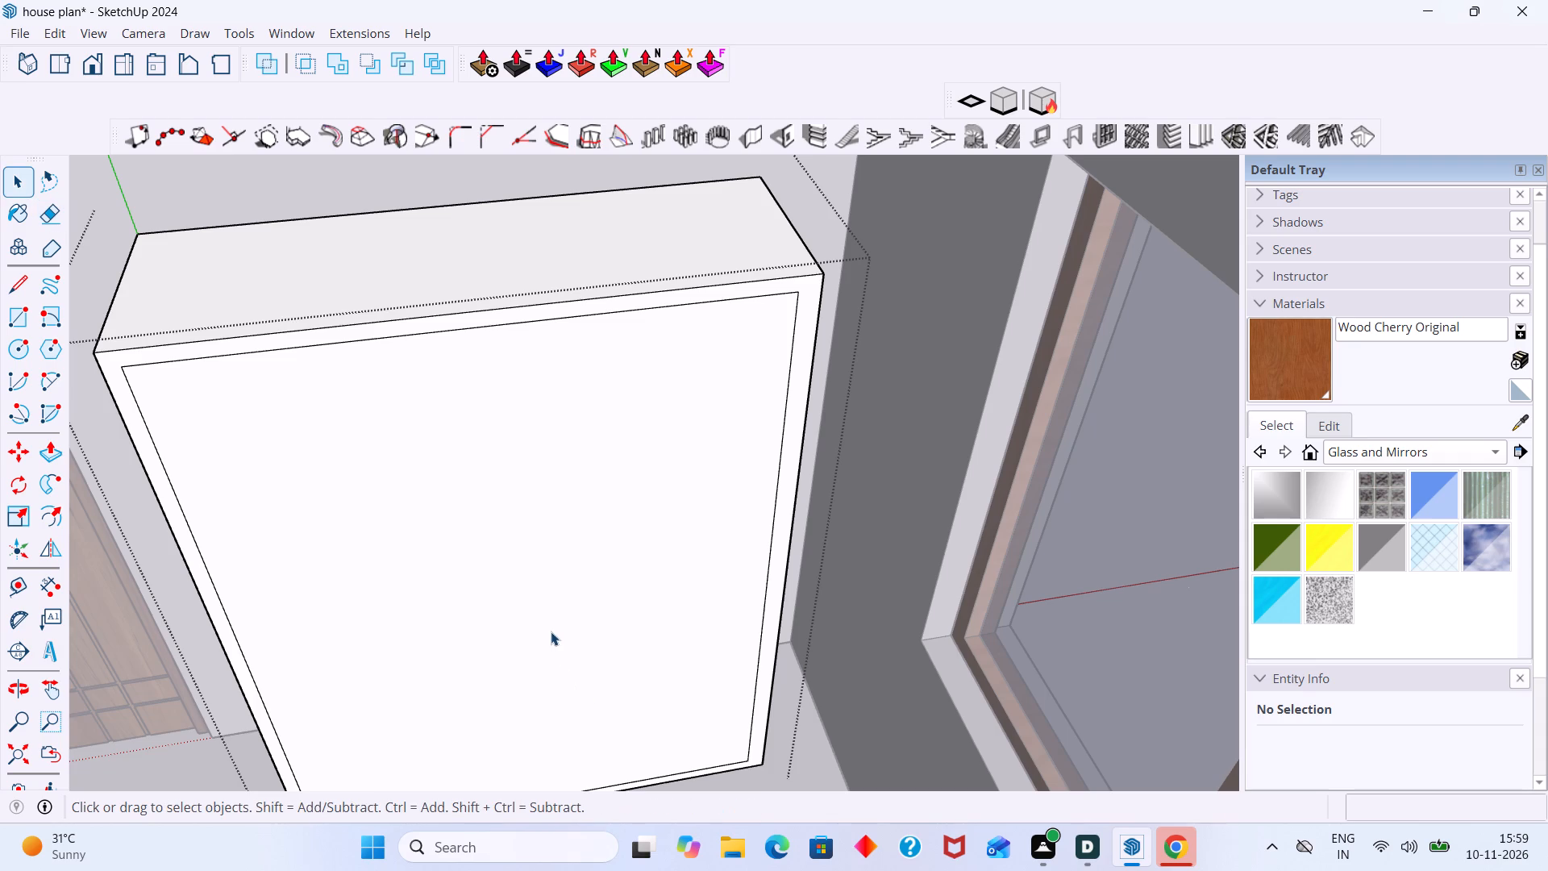
pyautogui.scroll(-6, 563, 623)
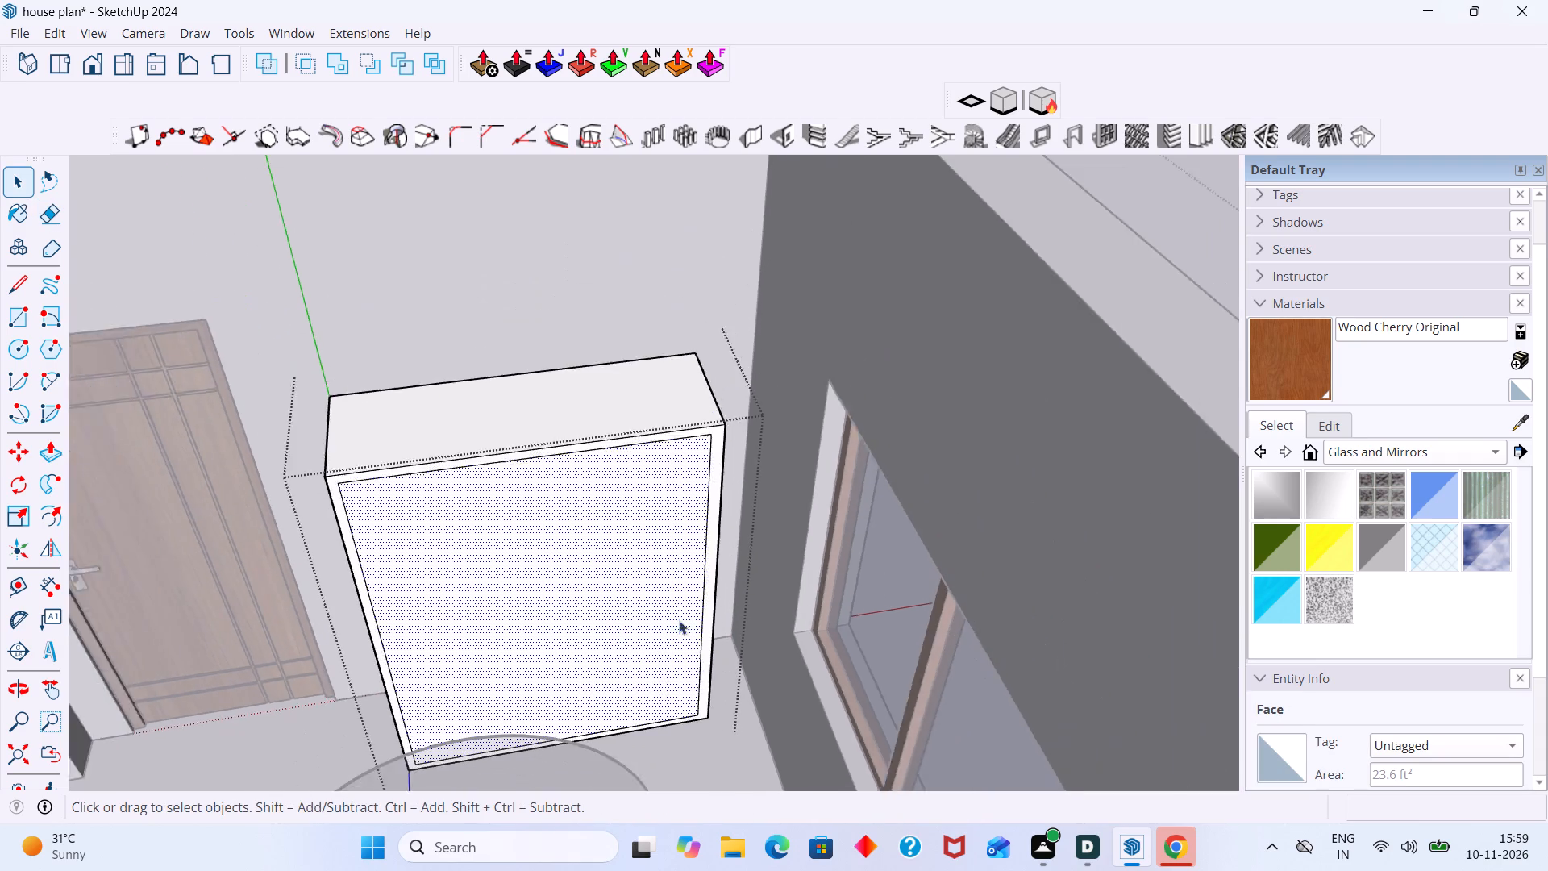
pyautogui.scroll(-2, 679, 620)
pyautogui.click(1036, 359)
# Place a guide line 18 mm in from the rear top edge of the wardrobe block.
pyautogui.moveTo(651, 564); pyautogui.dragTo(726, 591, button='middle')
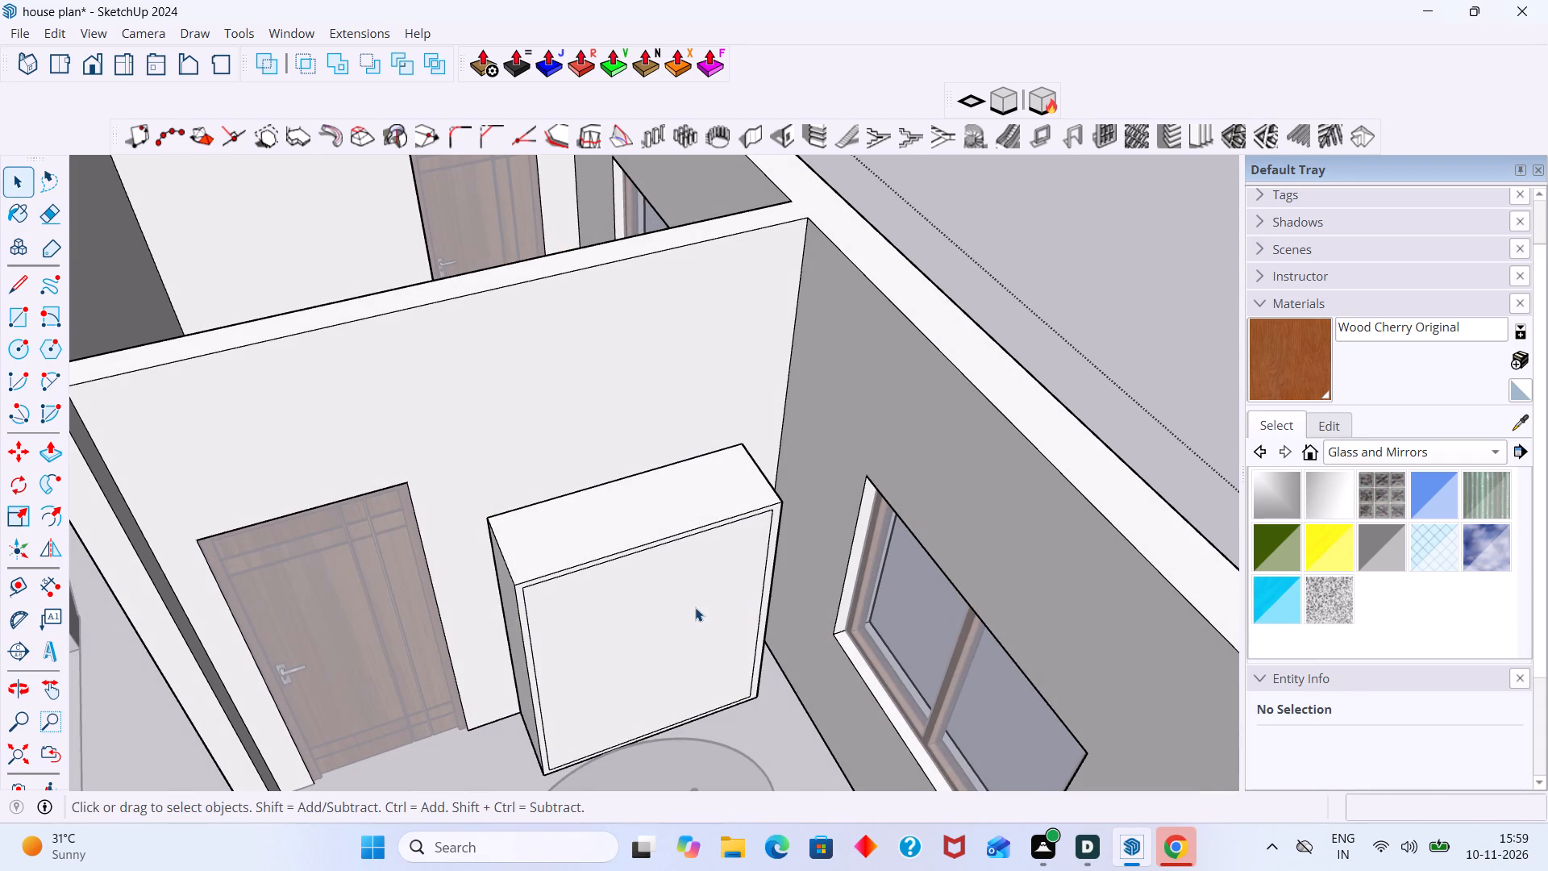
pyautogui.press('t')
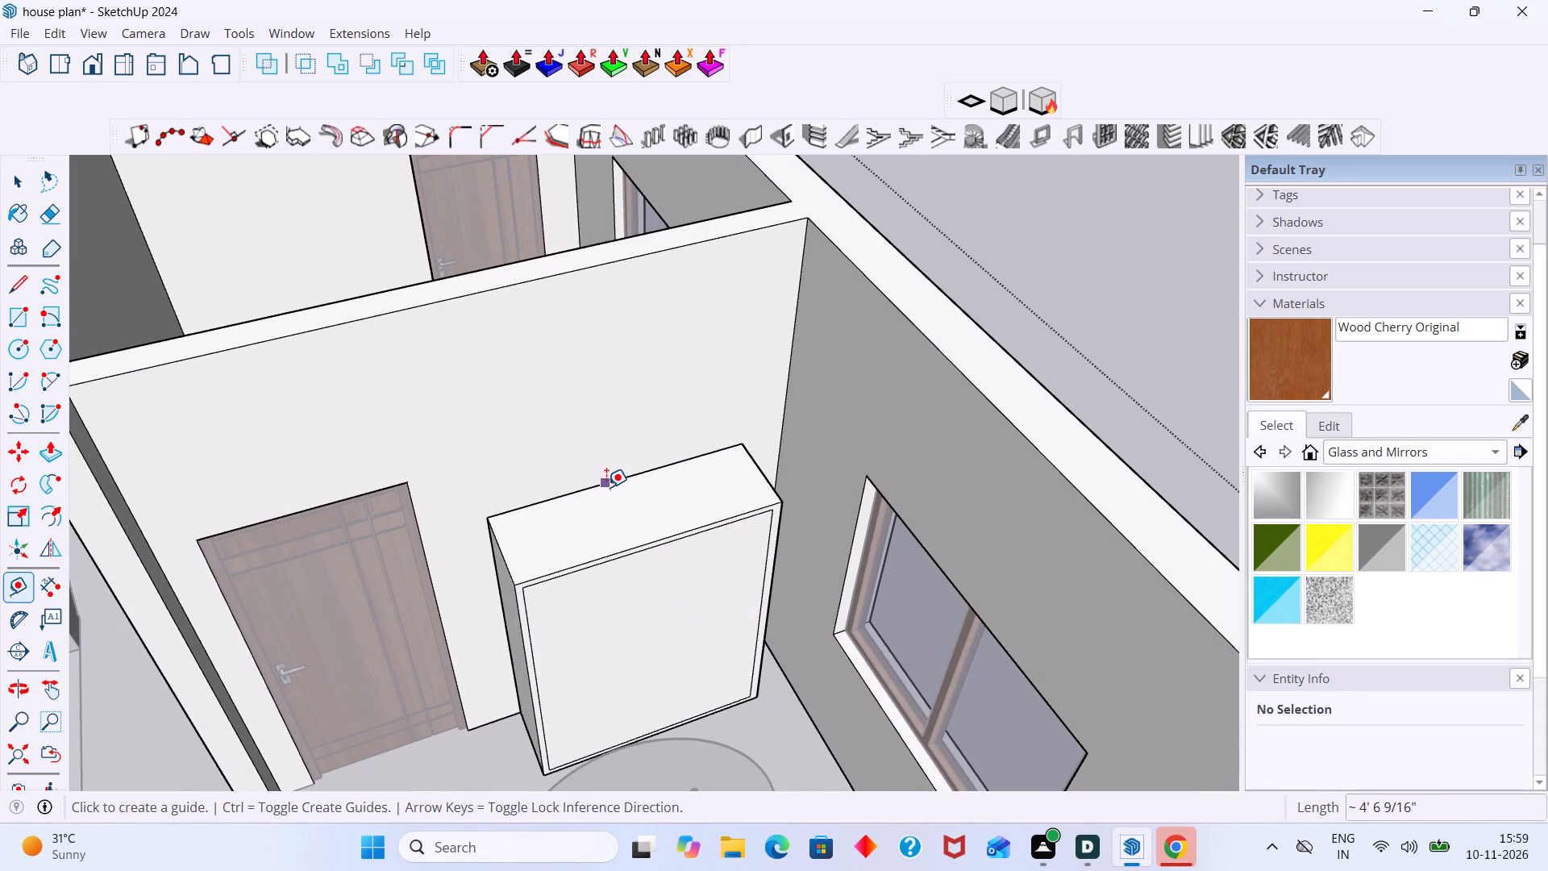
pyautogui.click(606, 487)
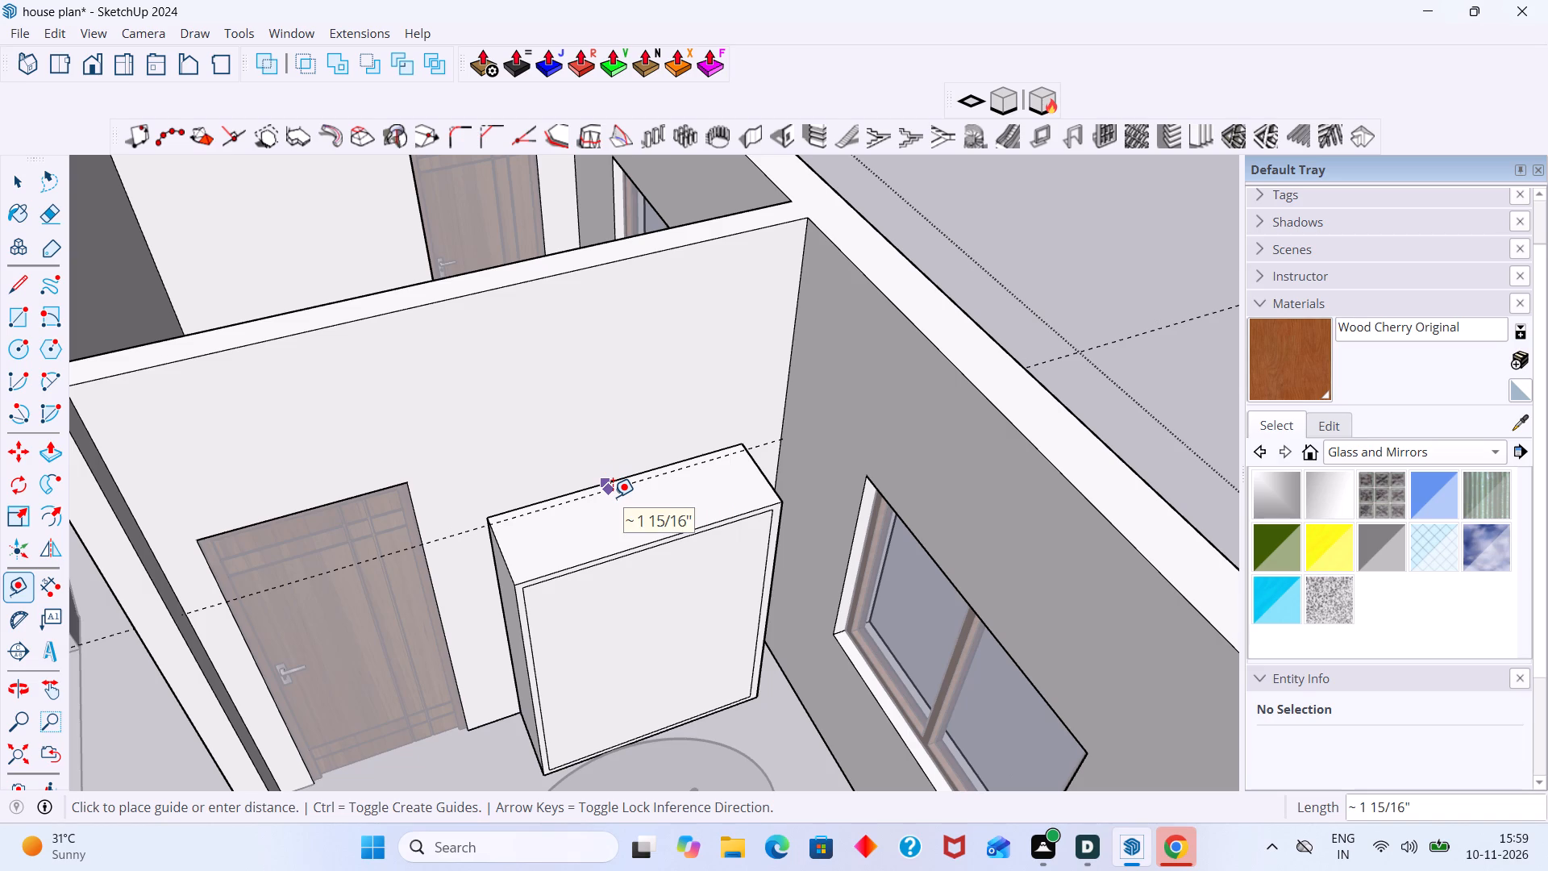
pyautogui.press('1')
pyautogui.press('8')
pyautogui.write('mm')
pyautogui.press('Return')
pyautogui.press('space')
pyautogui.click(1113, 292)
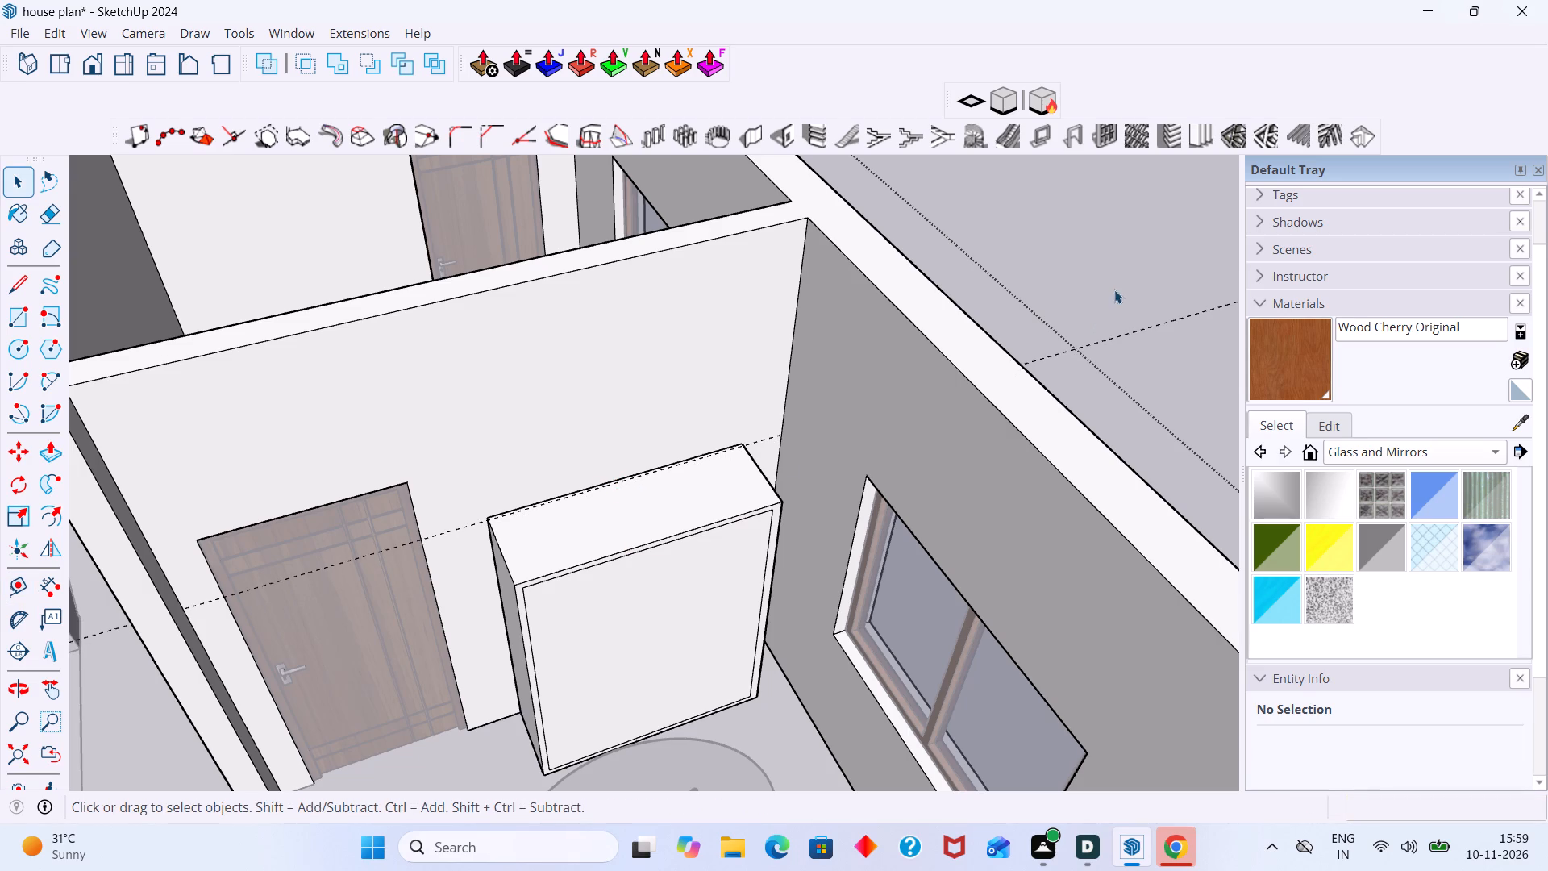
# Open the wardrobe group and push the inner front face inward by about 5/16".
pyautogui.scroll(6, 610, 677)
pyautogui.click(608, 661)
pyautogui.scroll(2, 608, 661)
pyautogui.doubleClick(608, 661)
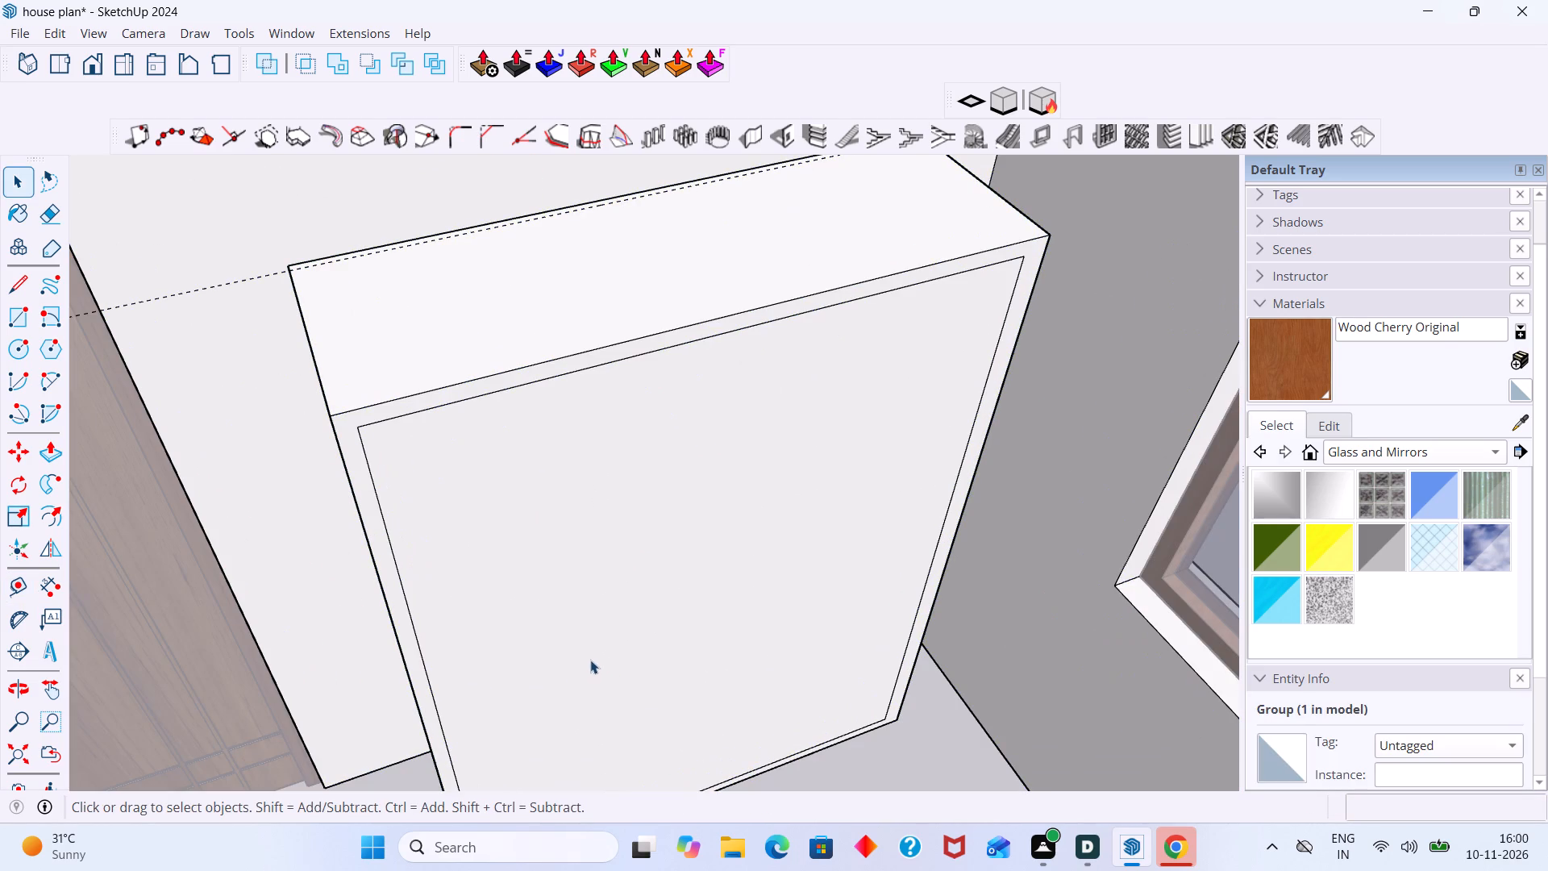
pyautogui.click(590, 660)
pyautogui.doubleClick(589, 659)
pyautogui.scroll(1, 589, 659)
pyautogui.click(589, 659)
pyautogui.doubleClick(589, 658)
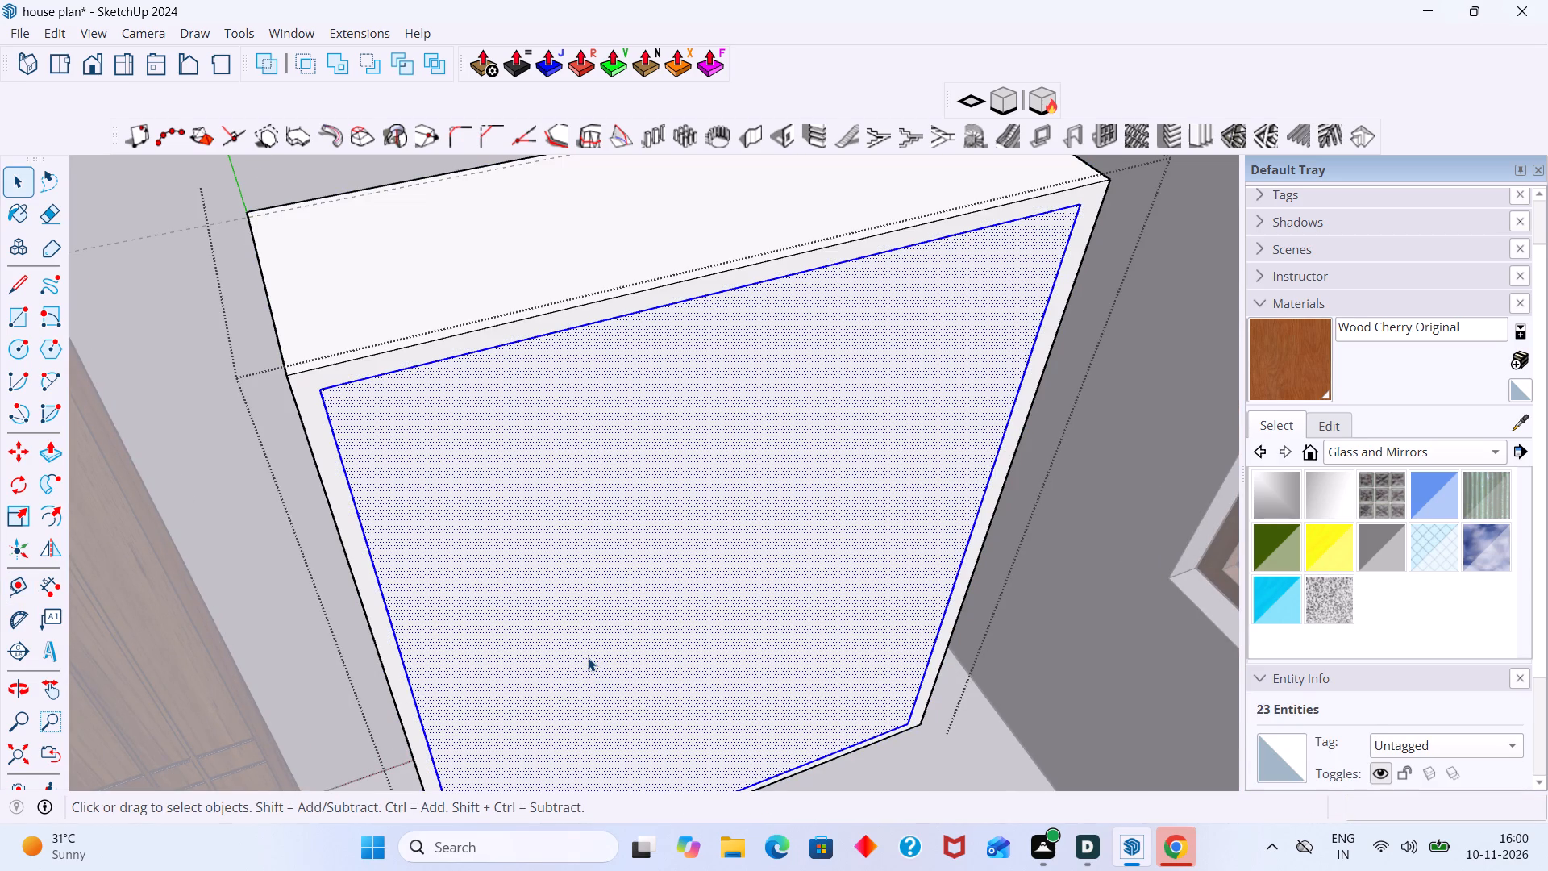
pyautogui.press('p')
pyautogui.click(591, 656)
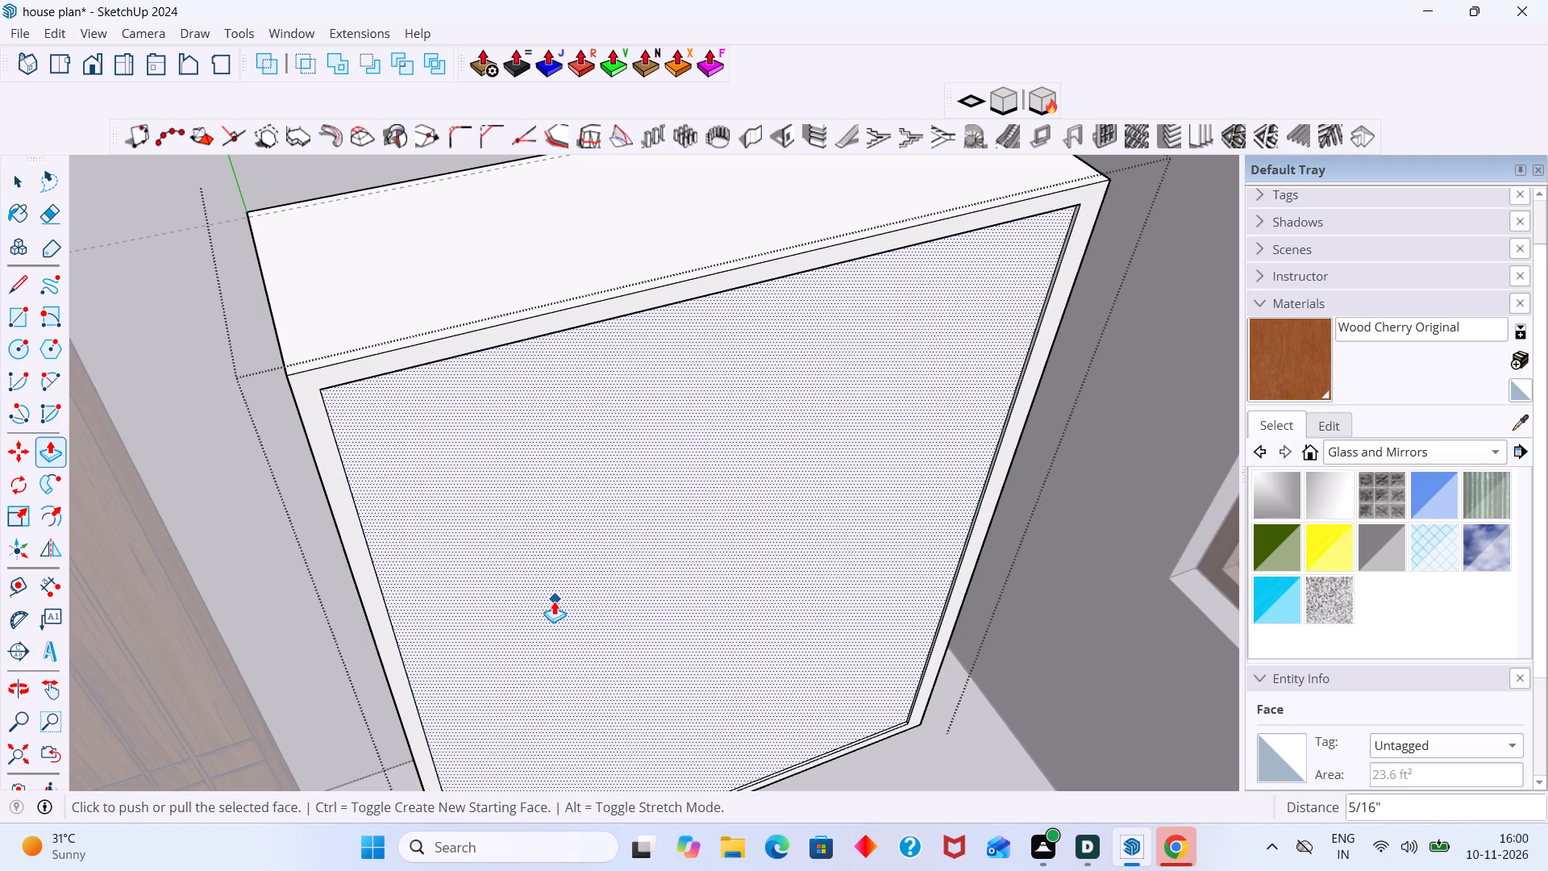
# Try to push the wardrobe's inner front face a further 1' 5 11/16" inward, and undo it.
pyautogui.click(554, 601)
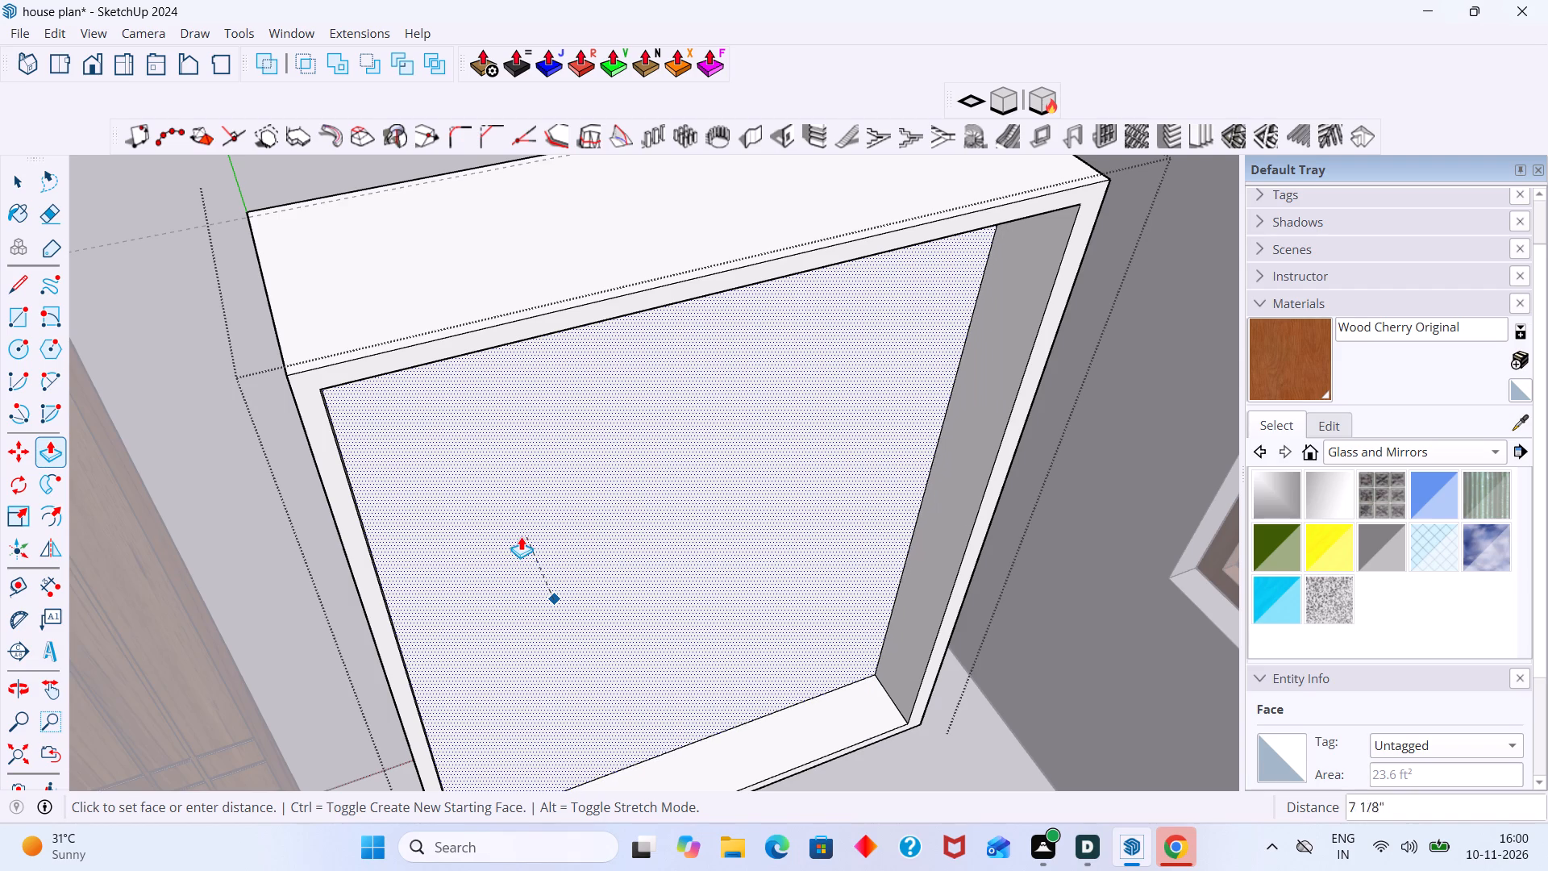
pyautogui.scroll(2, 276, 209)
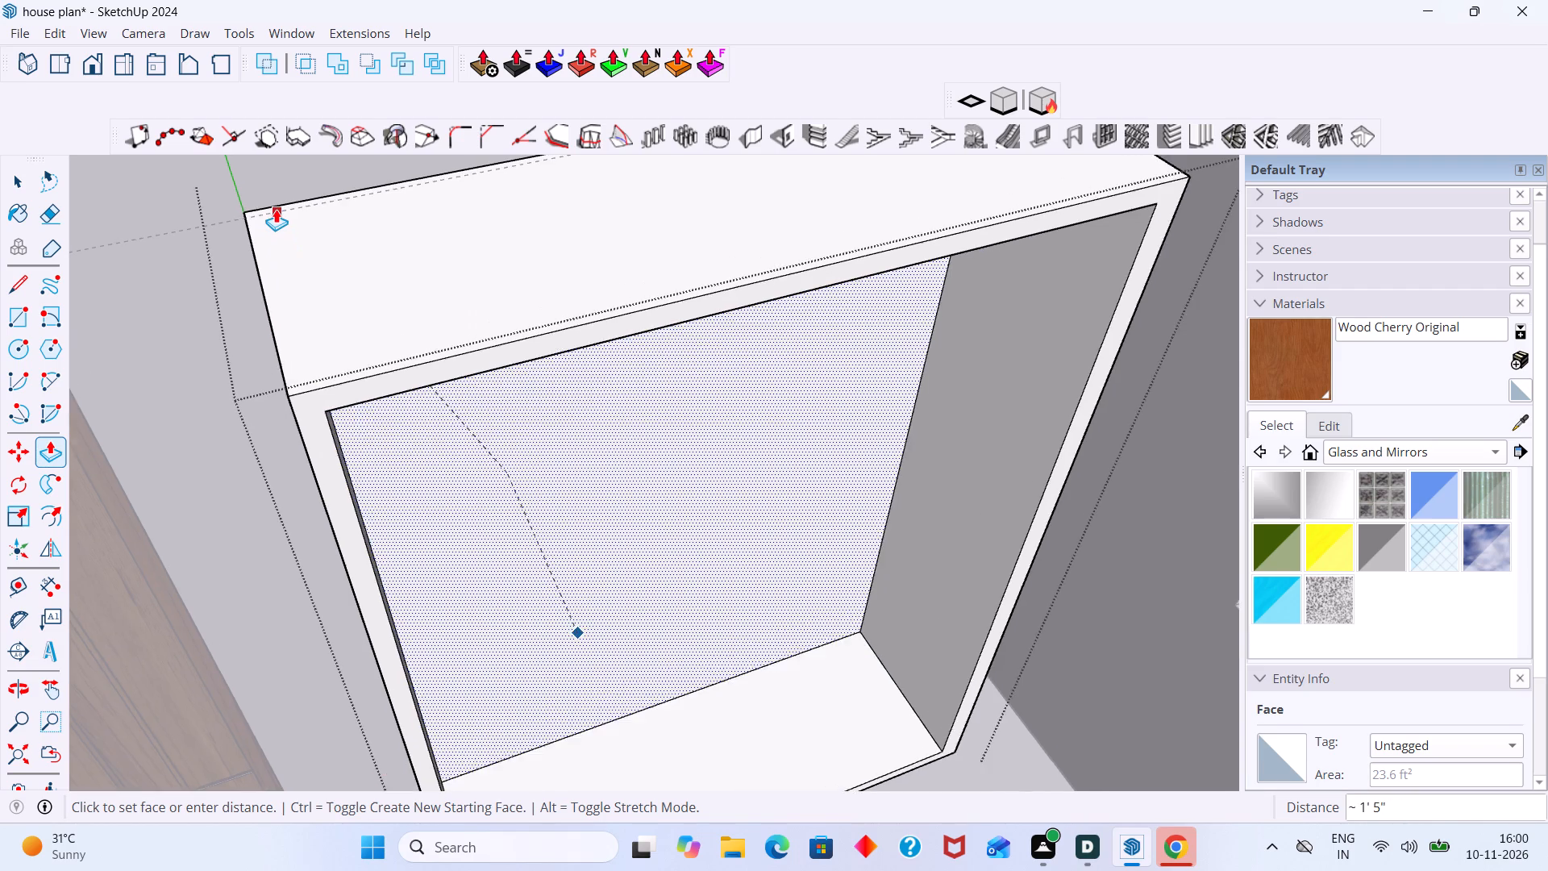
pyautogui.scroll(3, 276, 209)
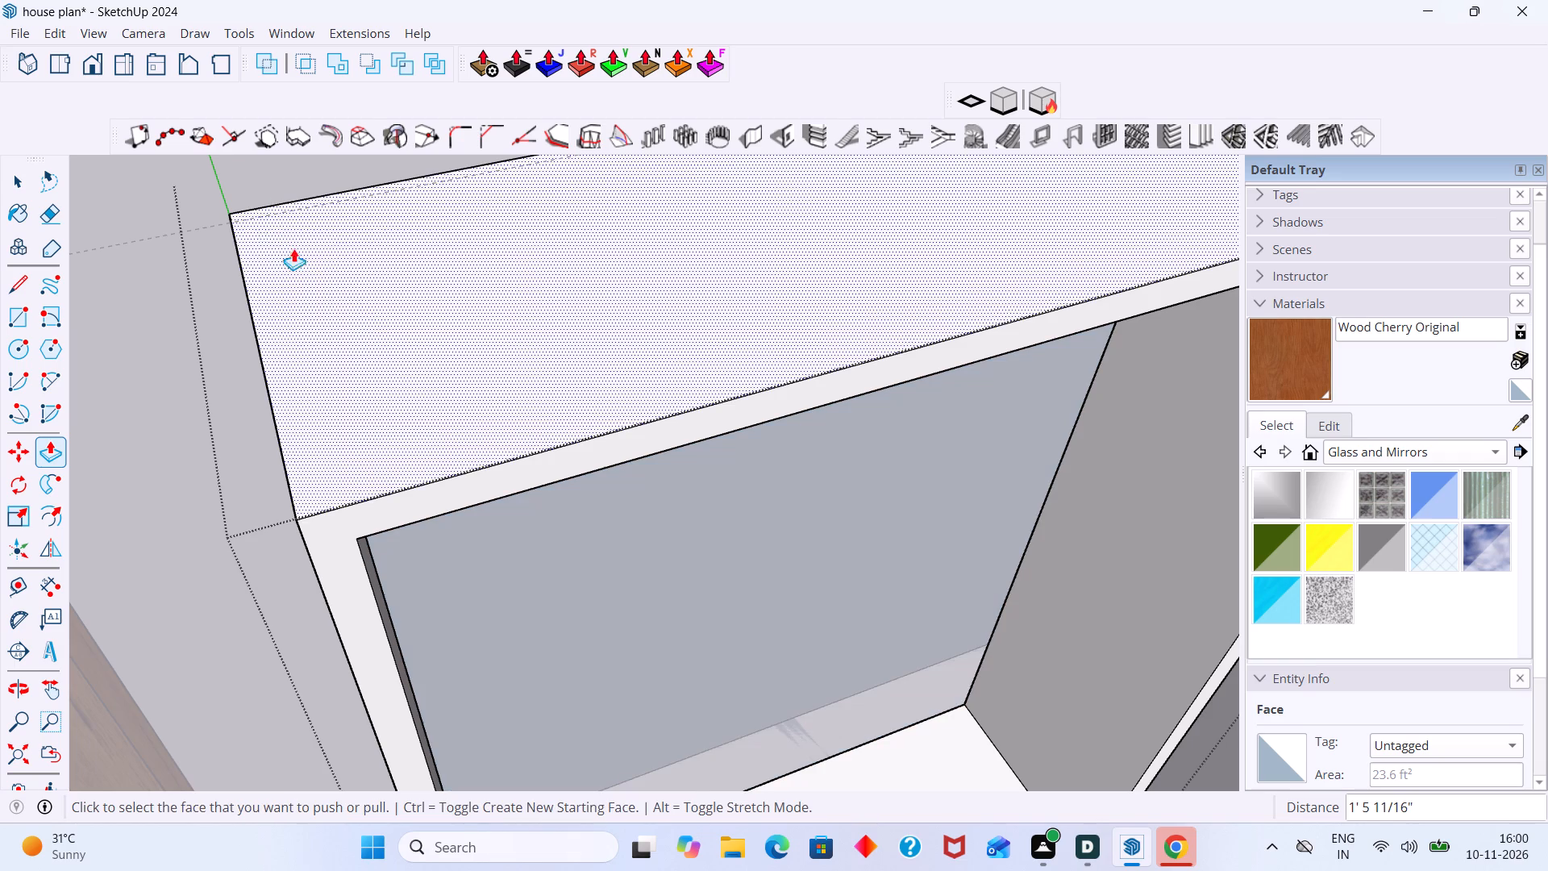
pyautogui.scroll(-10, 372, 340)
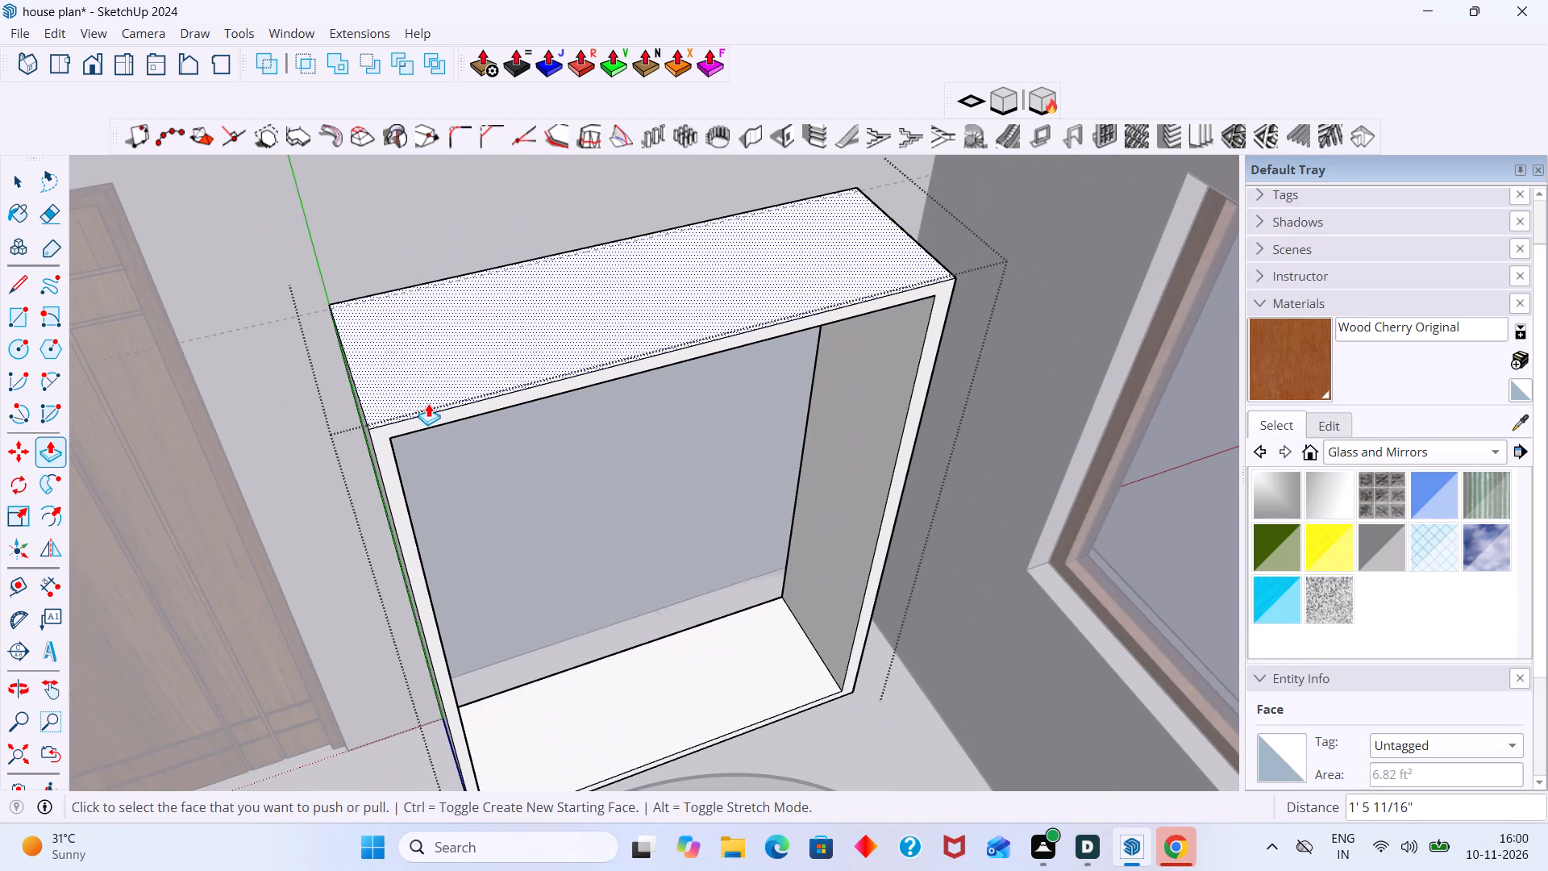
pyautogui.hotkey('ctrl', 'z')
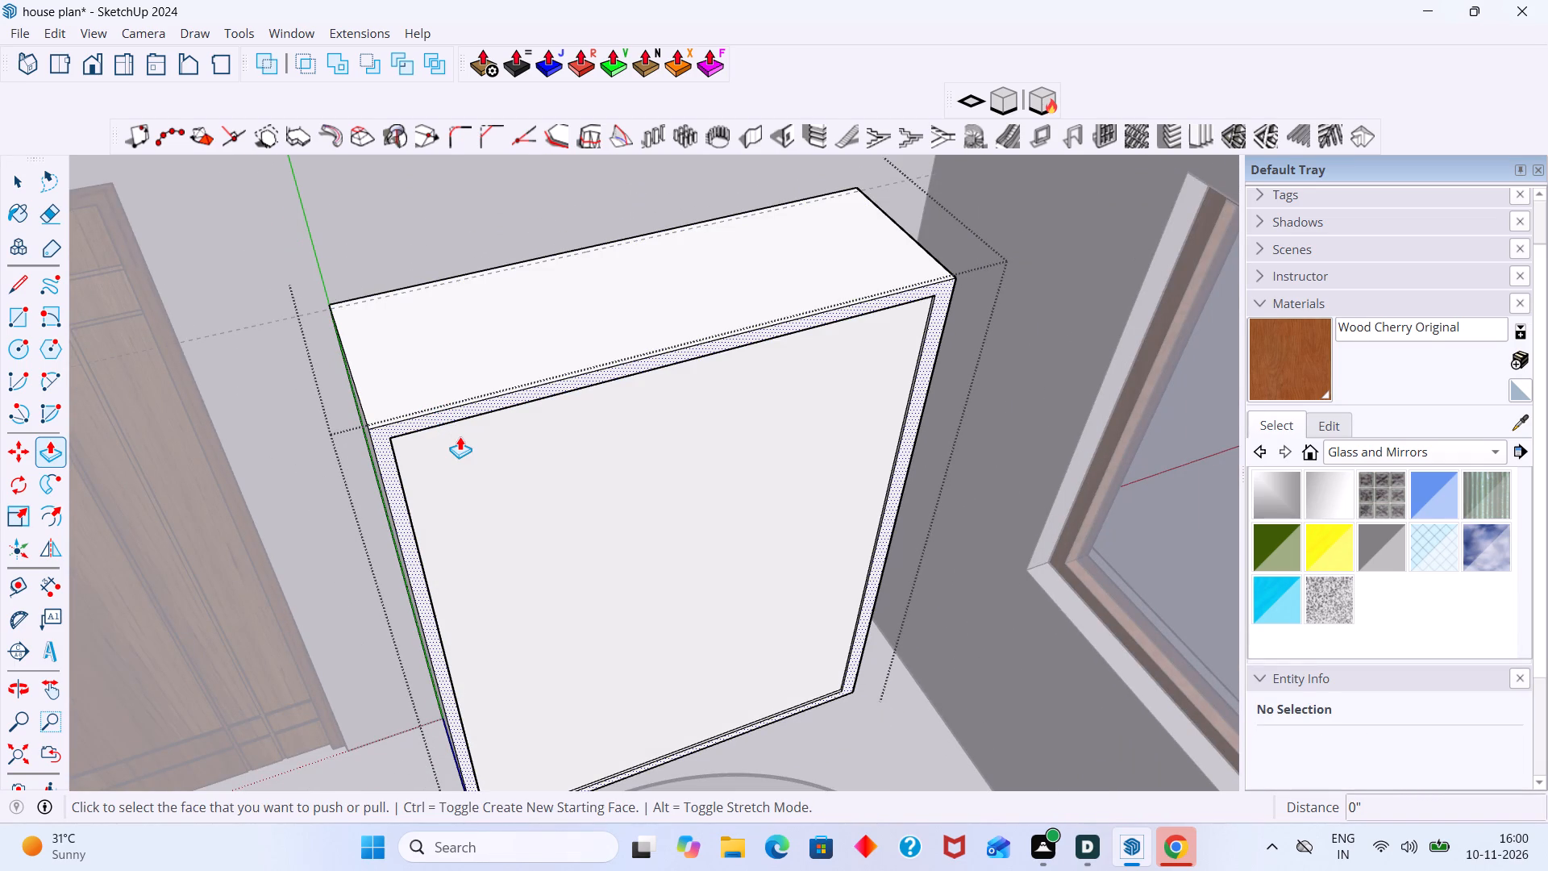
# Push the wardrobe's inner front face about 1' 5" inward to the rear guide line and leave the group.
pyautogui.click(570, 458)
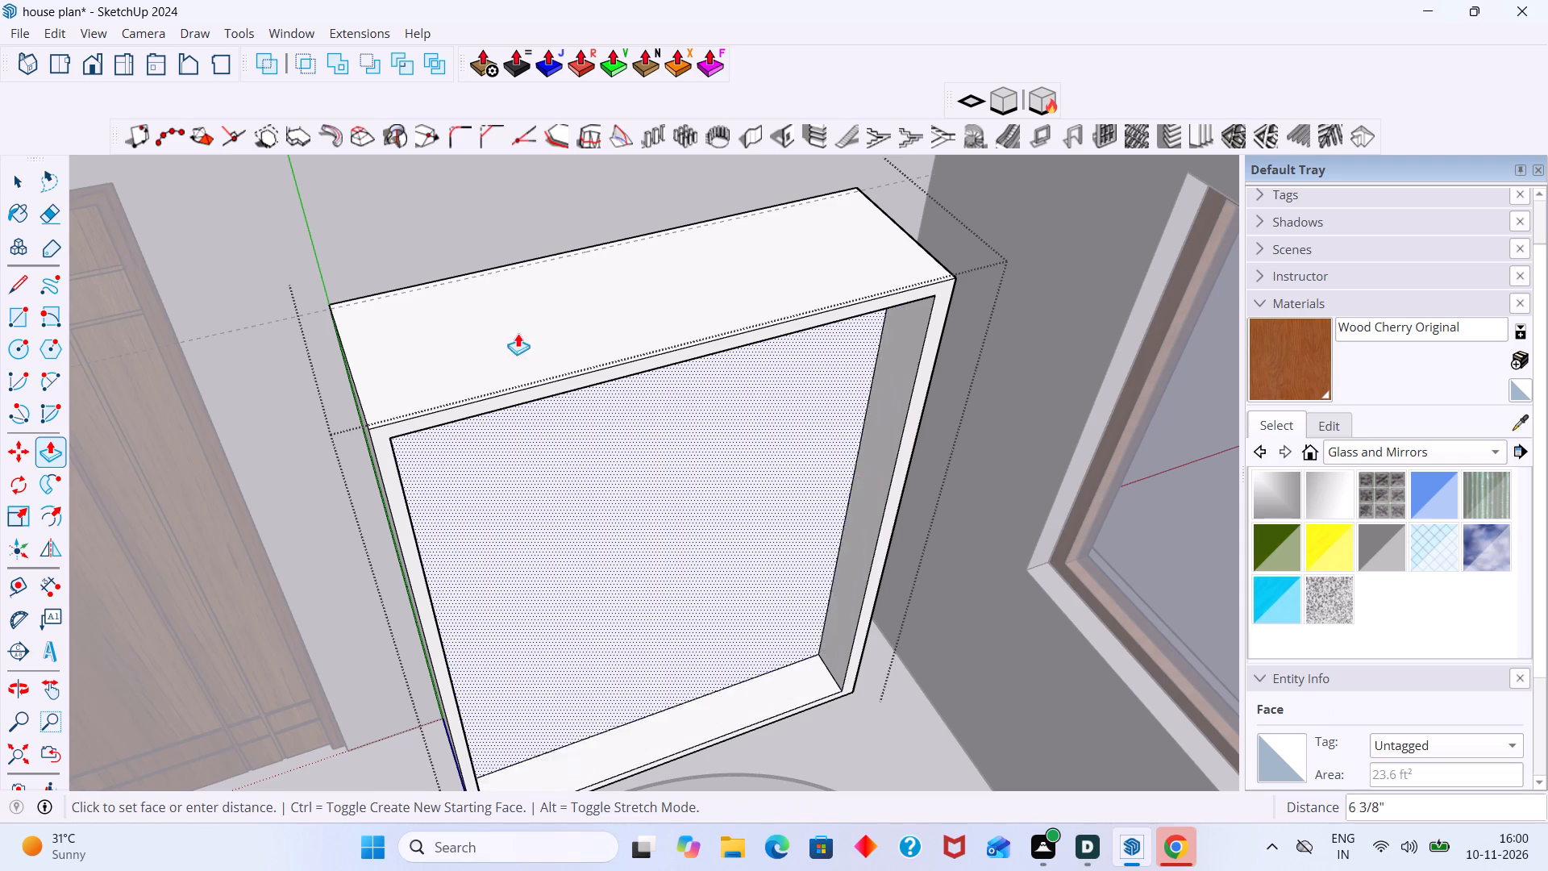
pyautogui.scroll(6, 464, 277)
pyautogui.click(461, 277)
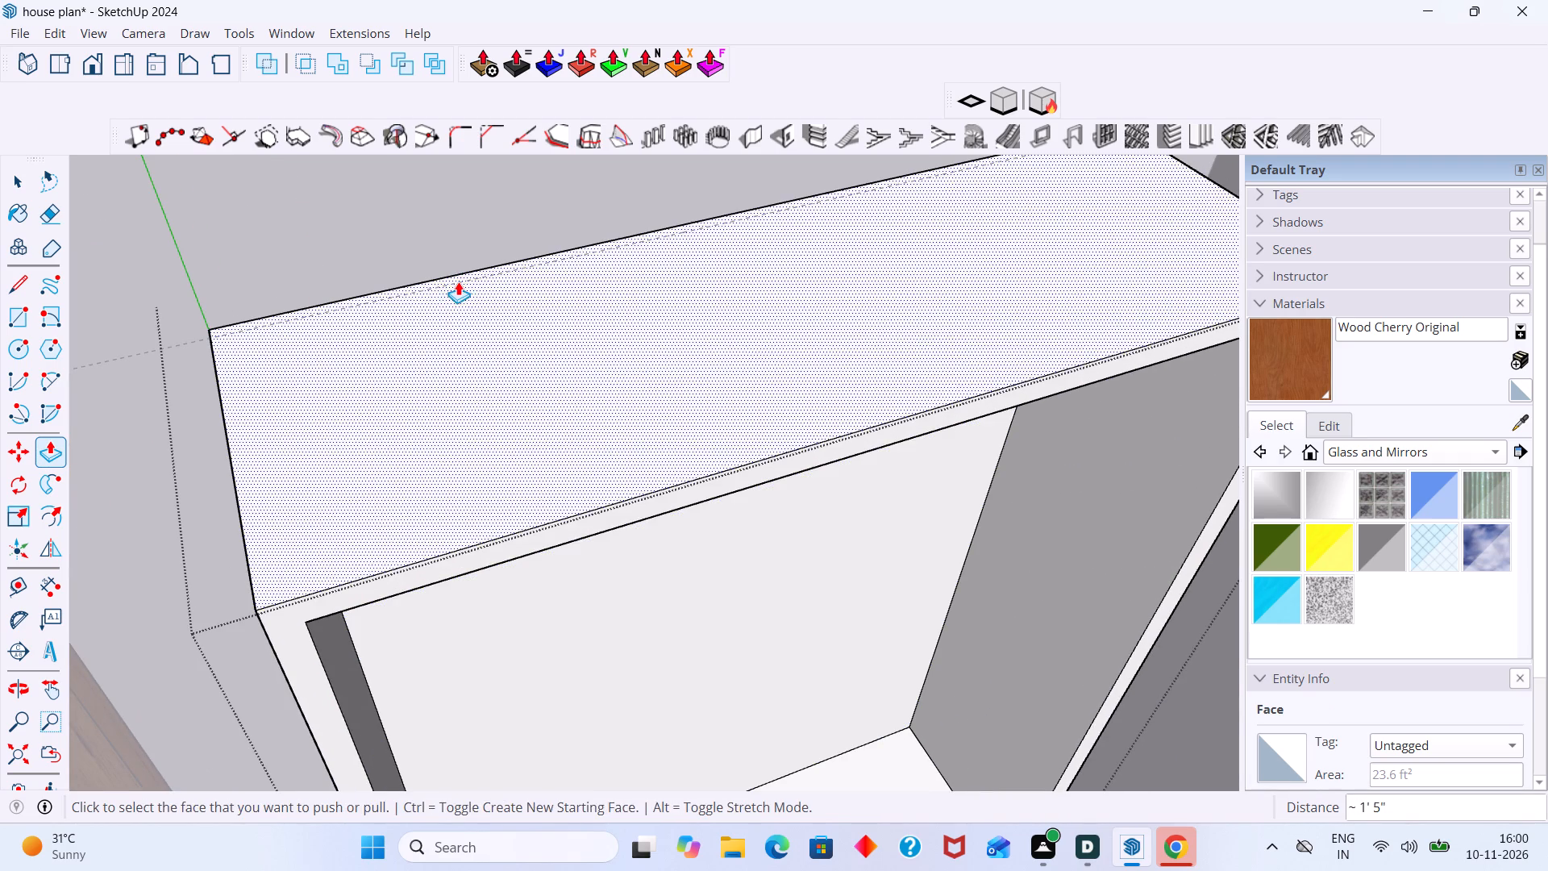
pyautogui.press('space')
pyautogui.scroll(-14, 506, 316)
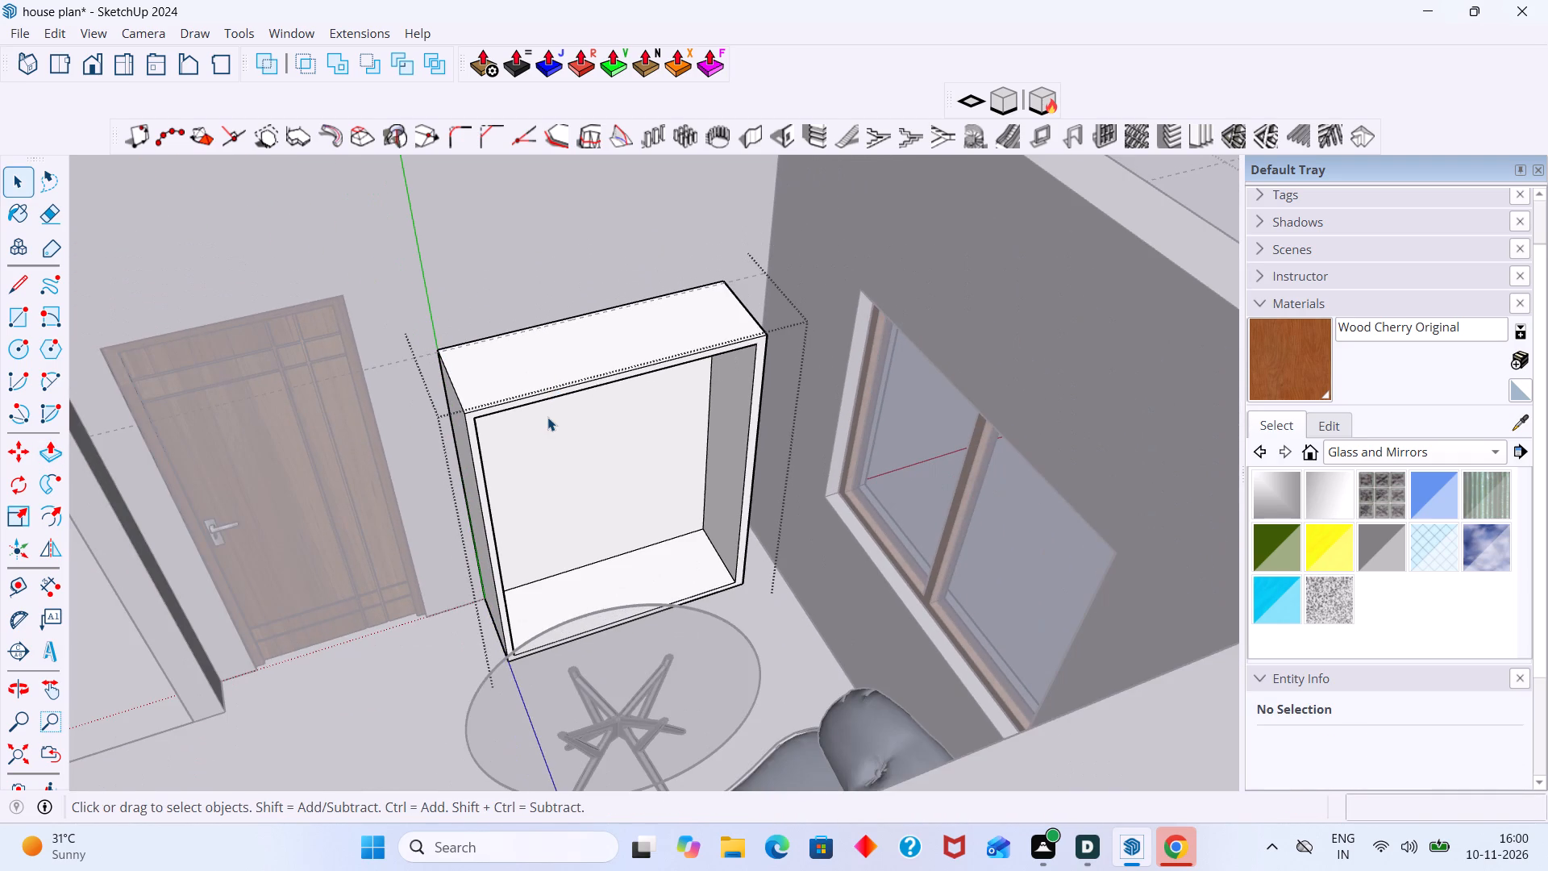
pyautogui.scroll(-8, 544, 417)
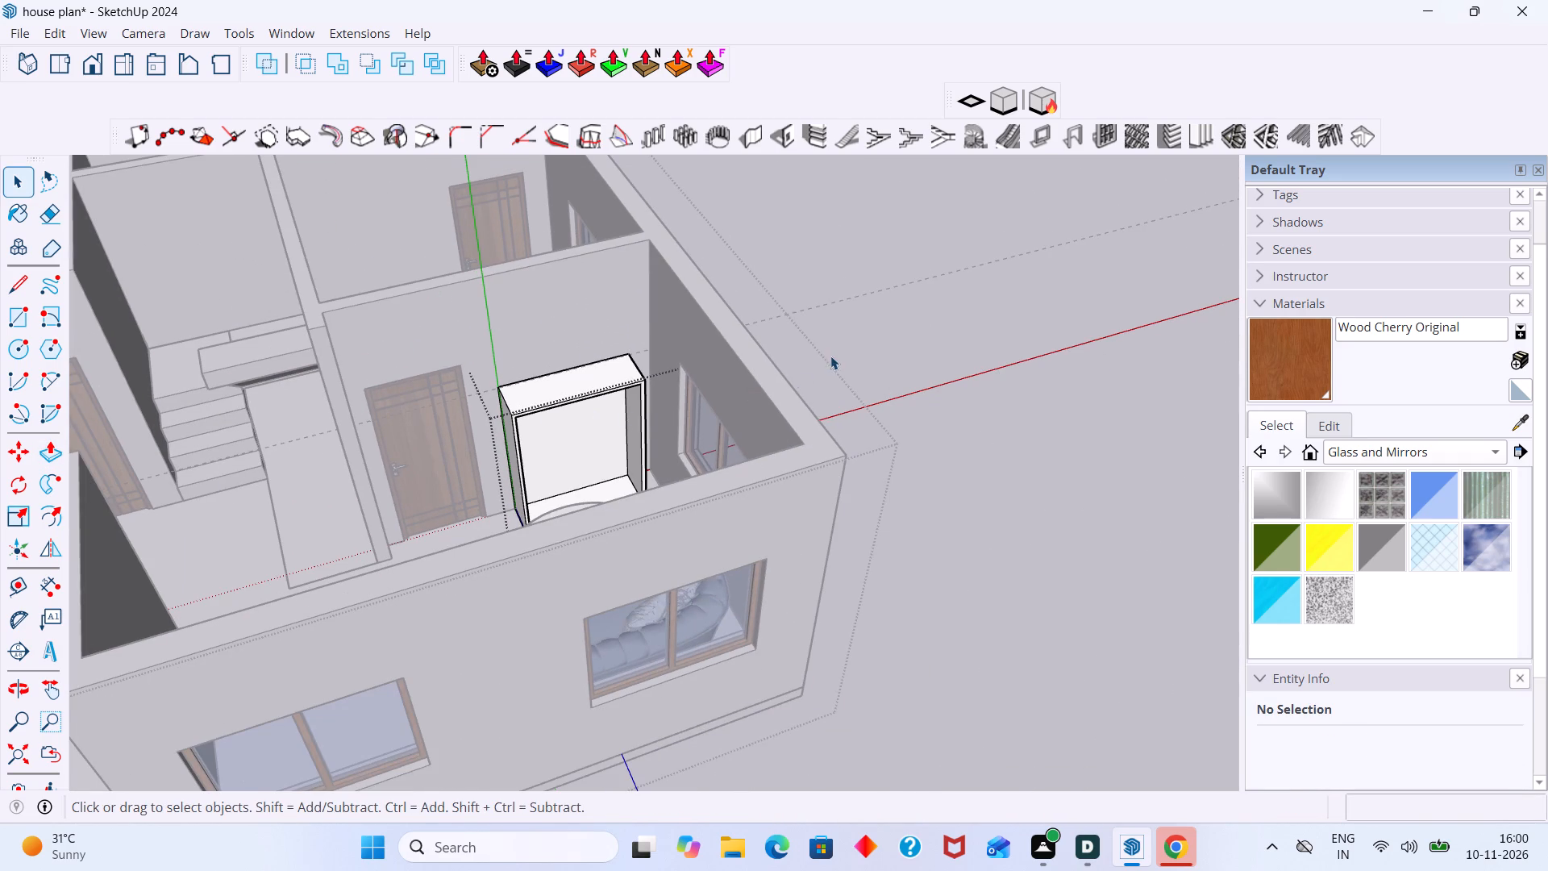
pyautogui.click(863, 355)
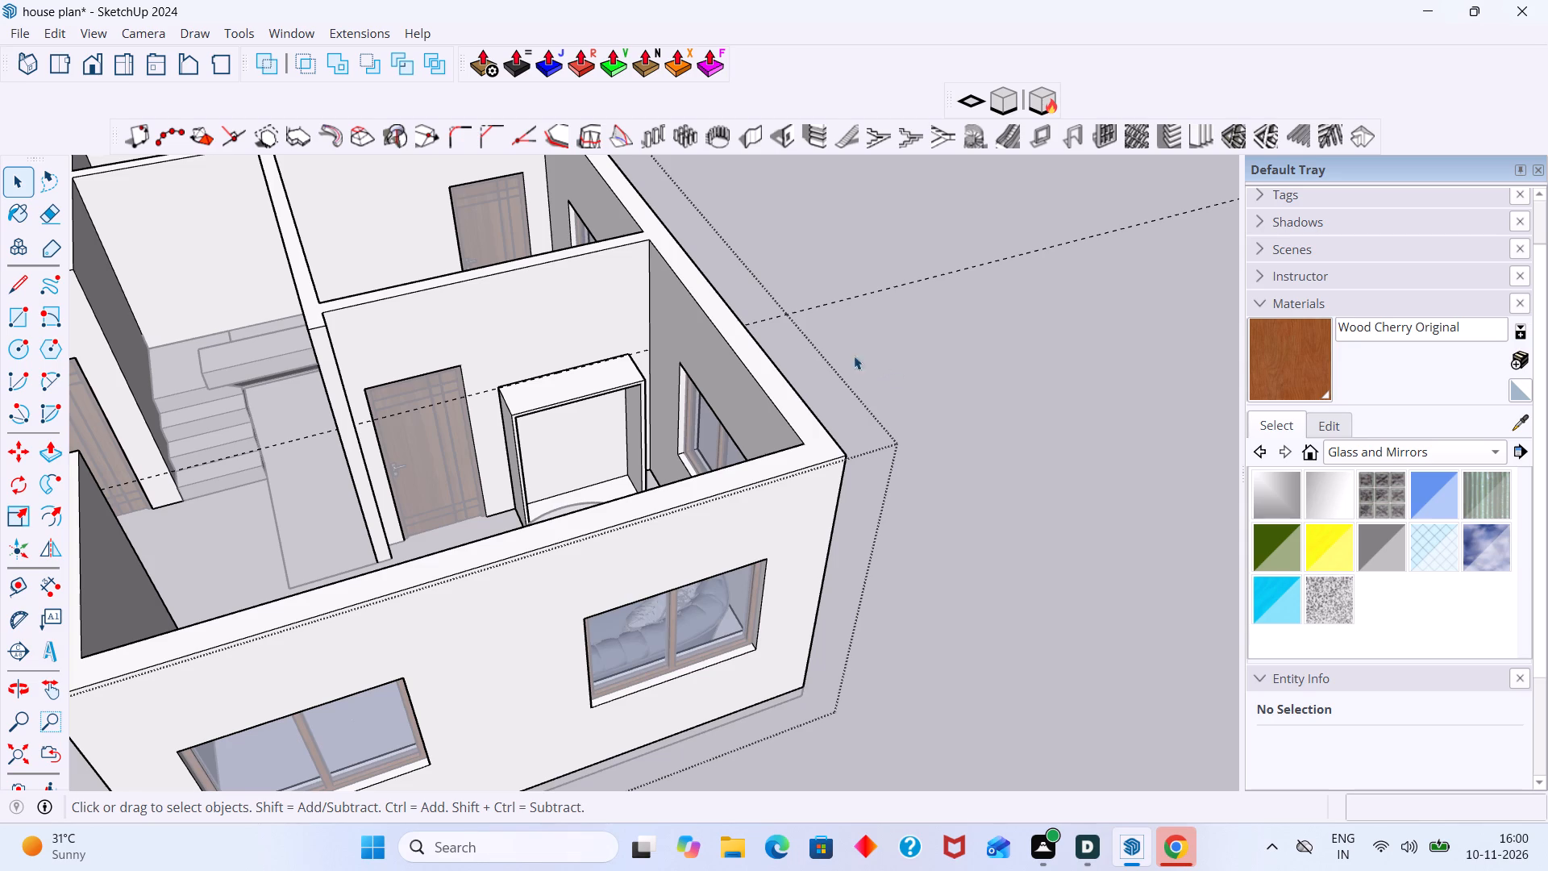
# Erase the guide line that runs along the top rear of the wardrobe and across the house.
pyautogui.scroll(8, 601, 365)
pyautogui.scroll(1, 802, 423)
pyautogui.scroll(-10, 795, 424)
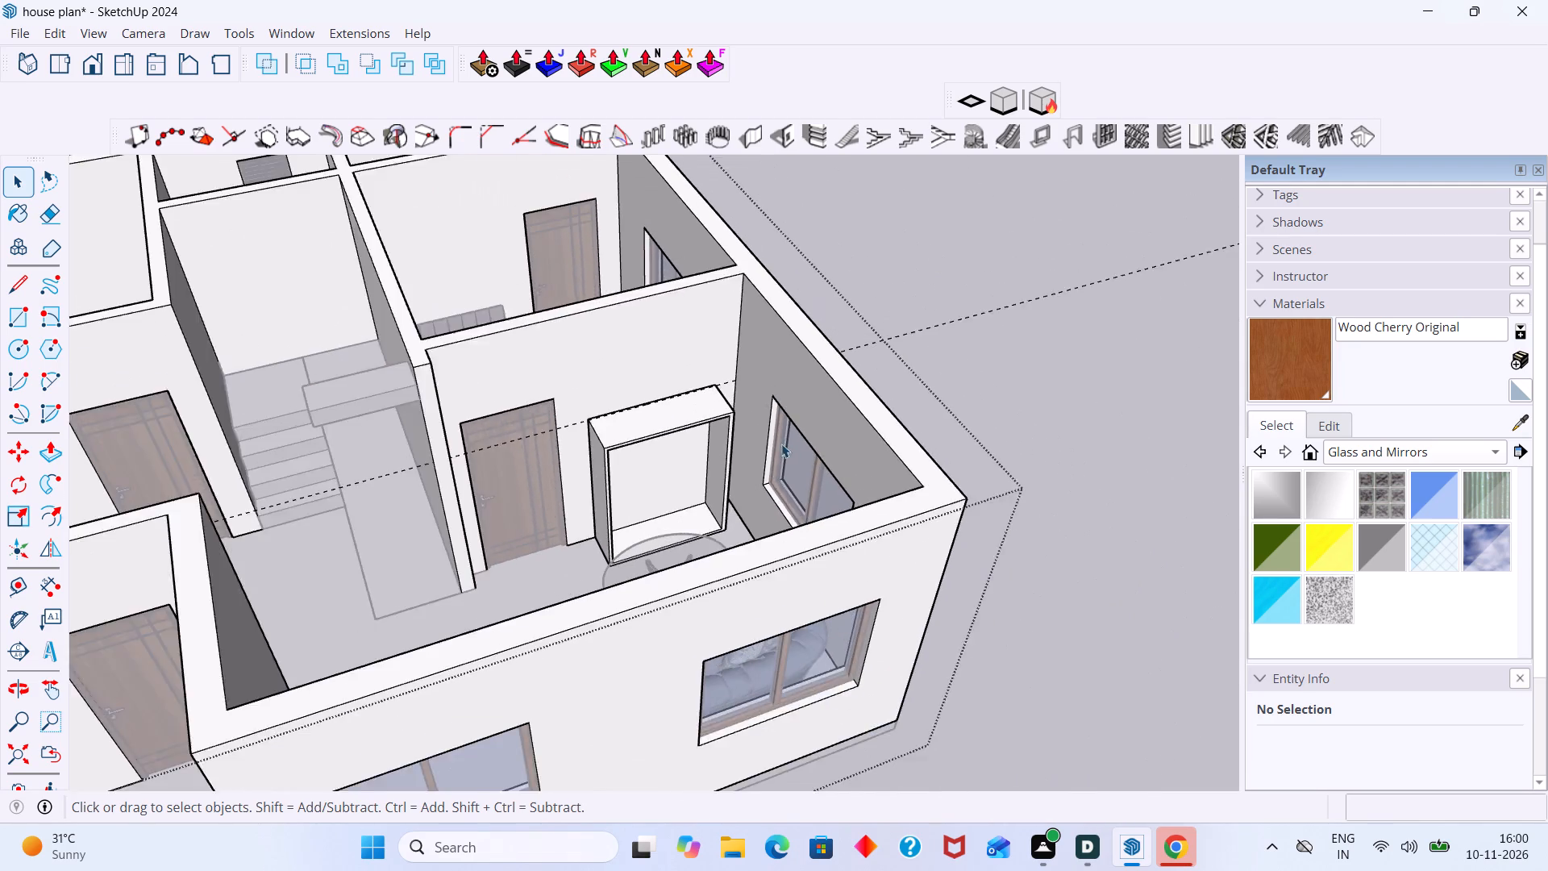
pyautogui.scroll(-2, 781, 444)
pyautogui.moveTo(892, 423); pyautogui.dragTo(796, 410, button='middle')
pyautogui.press('e')
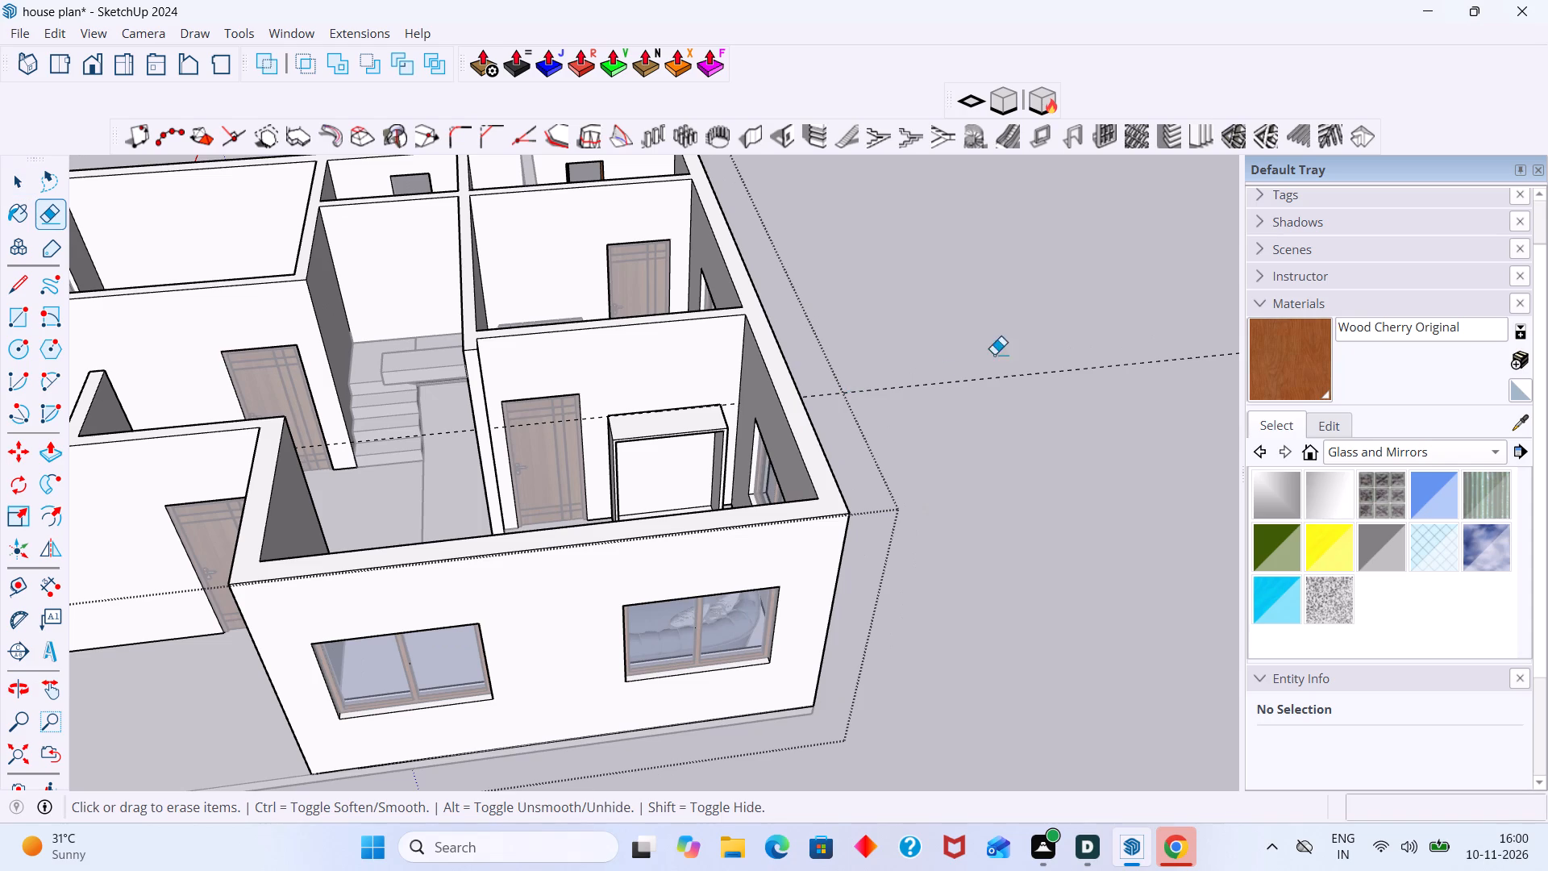
pyautogui.moveTo(1000, 409); pyautogui.dragTo(971, 357)
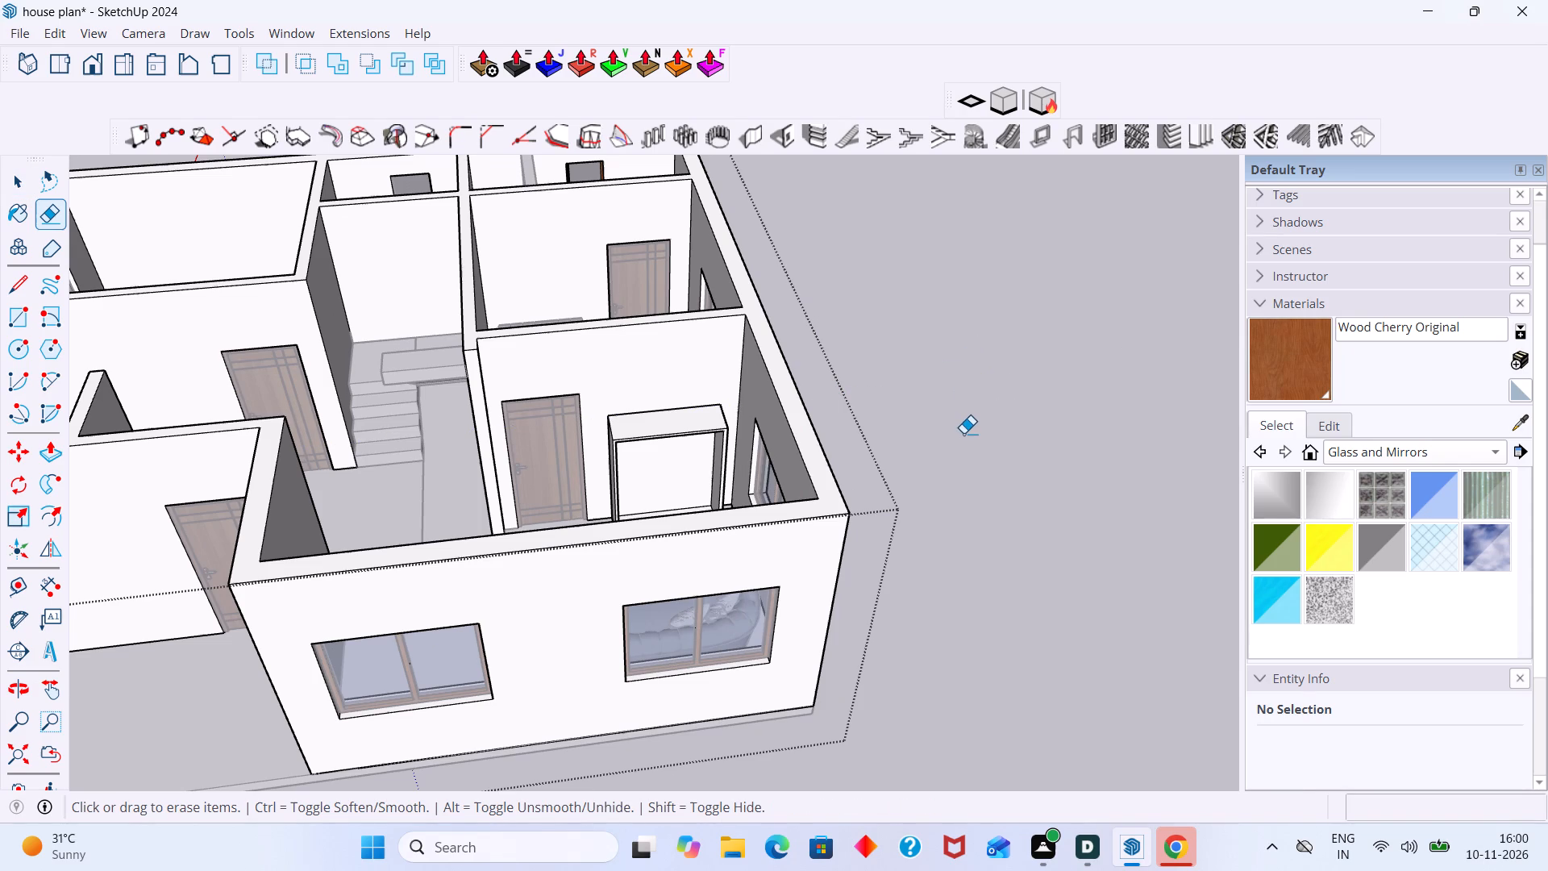